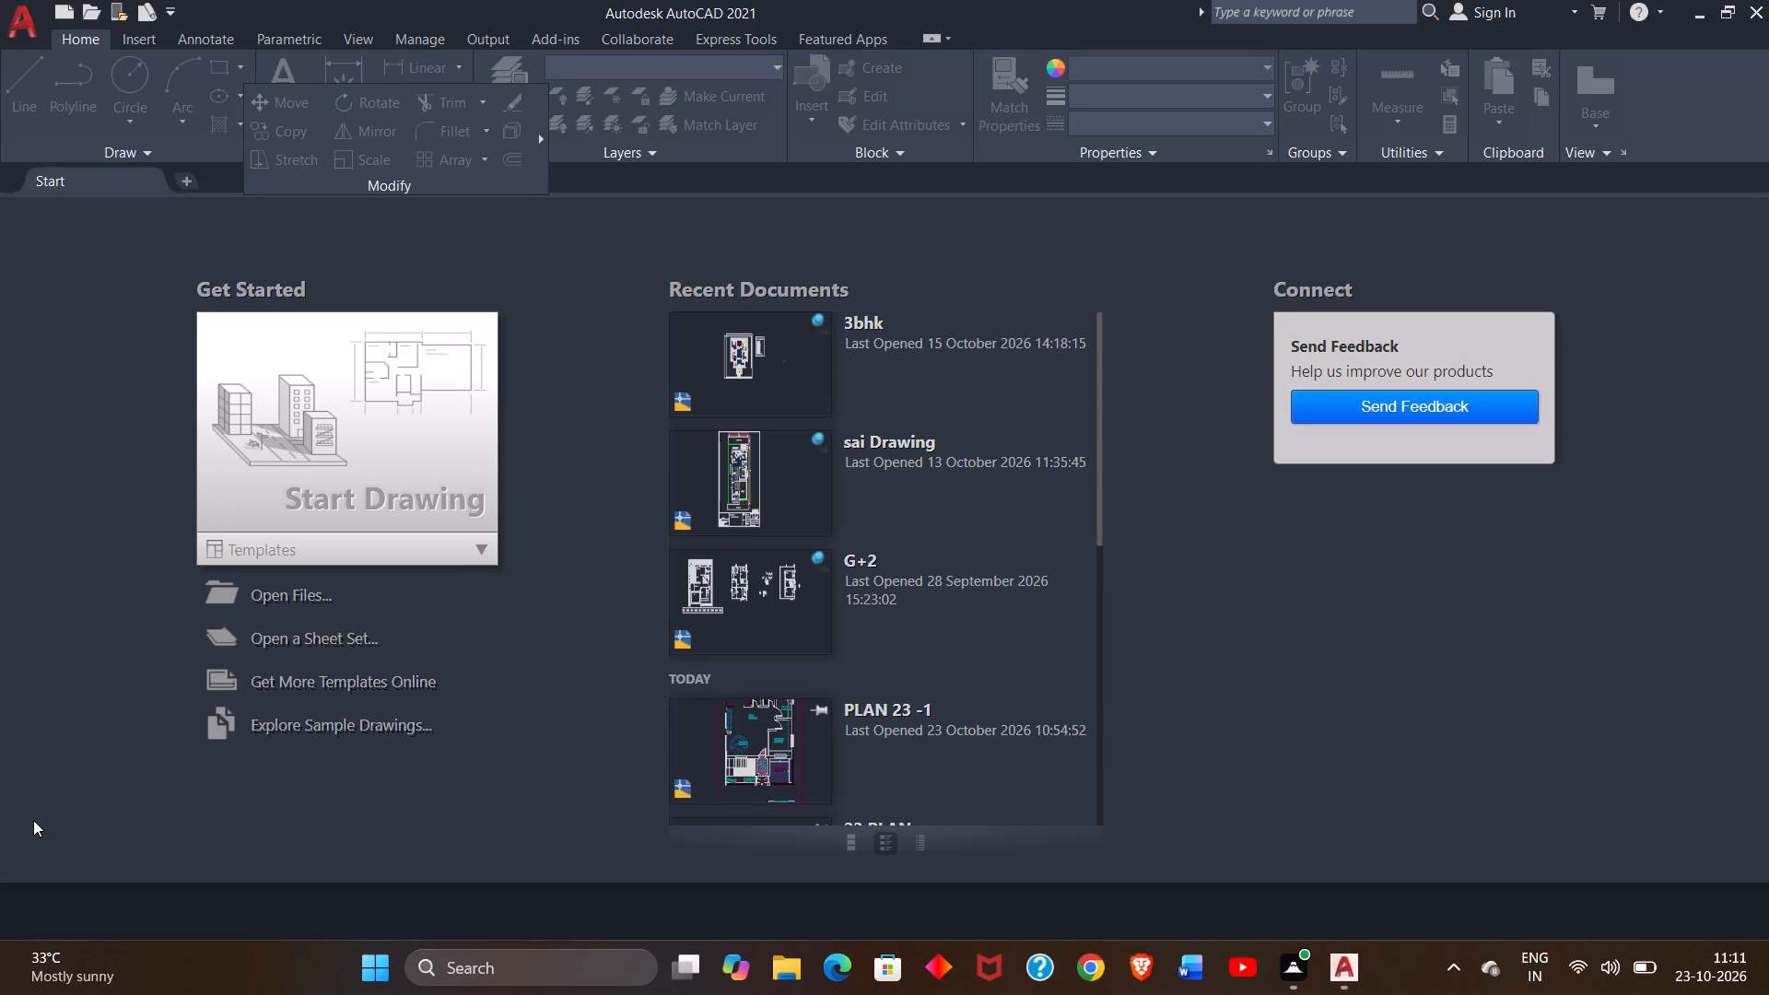
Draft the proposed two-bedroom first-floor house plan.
Start a new blank drawing from the start page.
{"action": "left_click", "coordinate": [263, 466]}
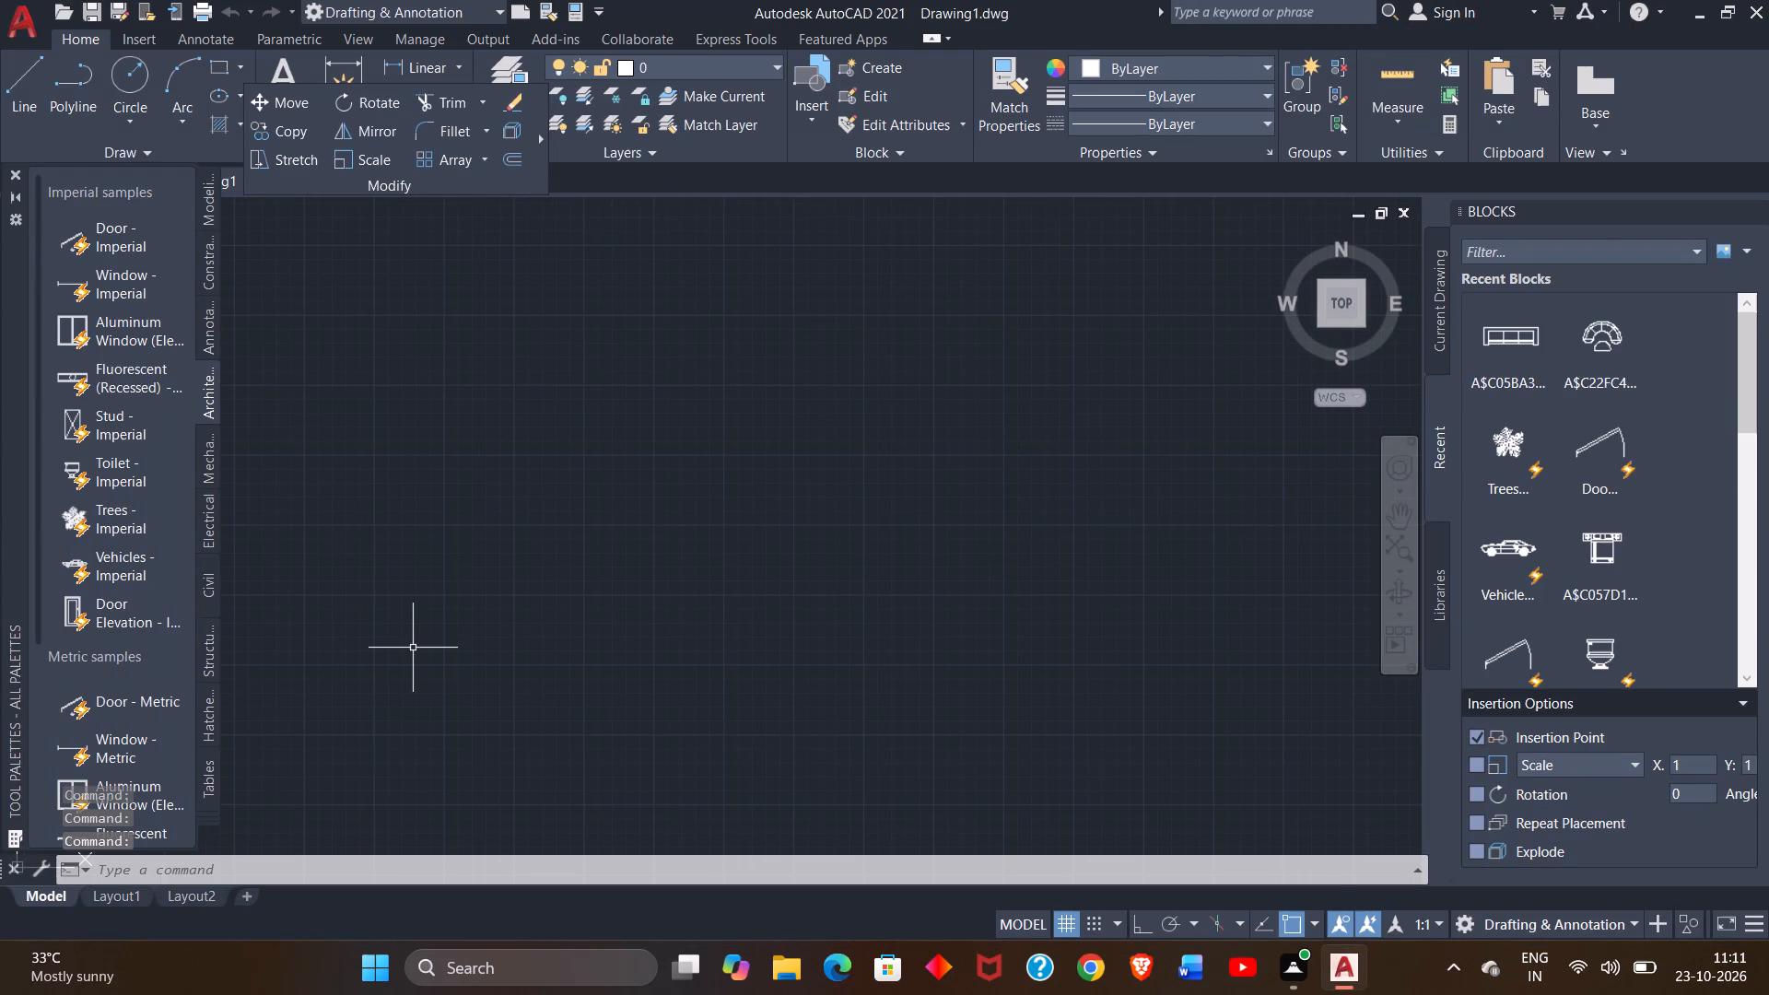
Open the program options and review the file open and save settings.
{"action": "type", "text": "OPT"}
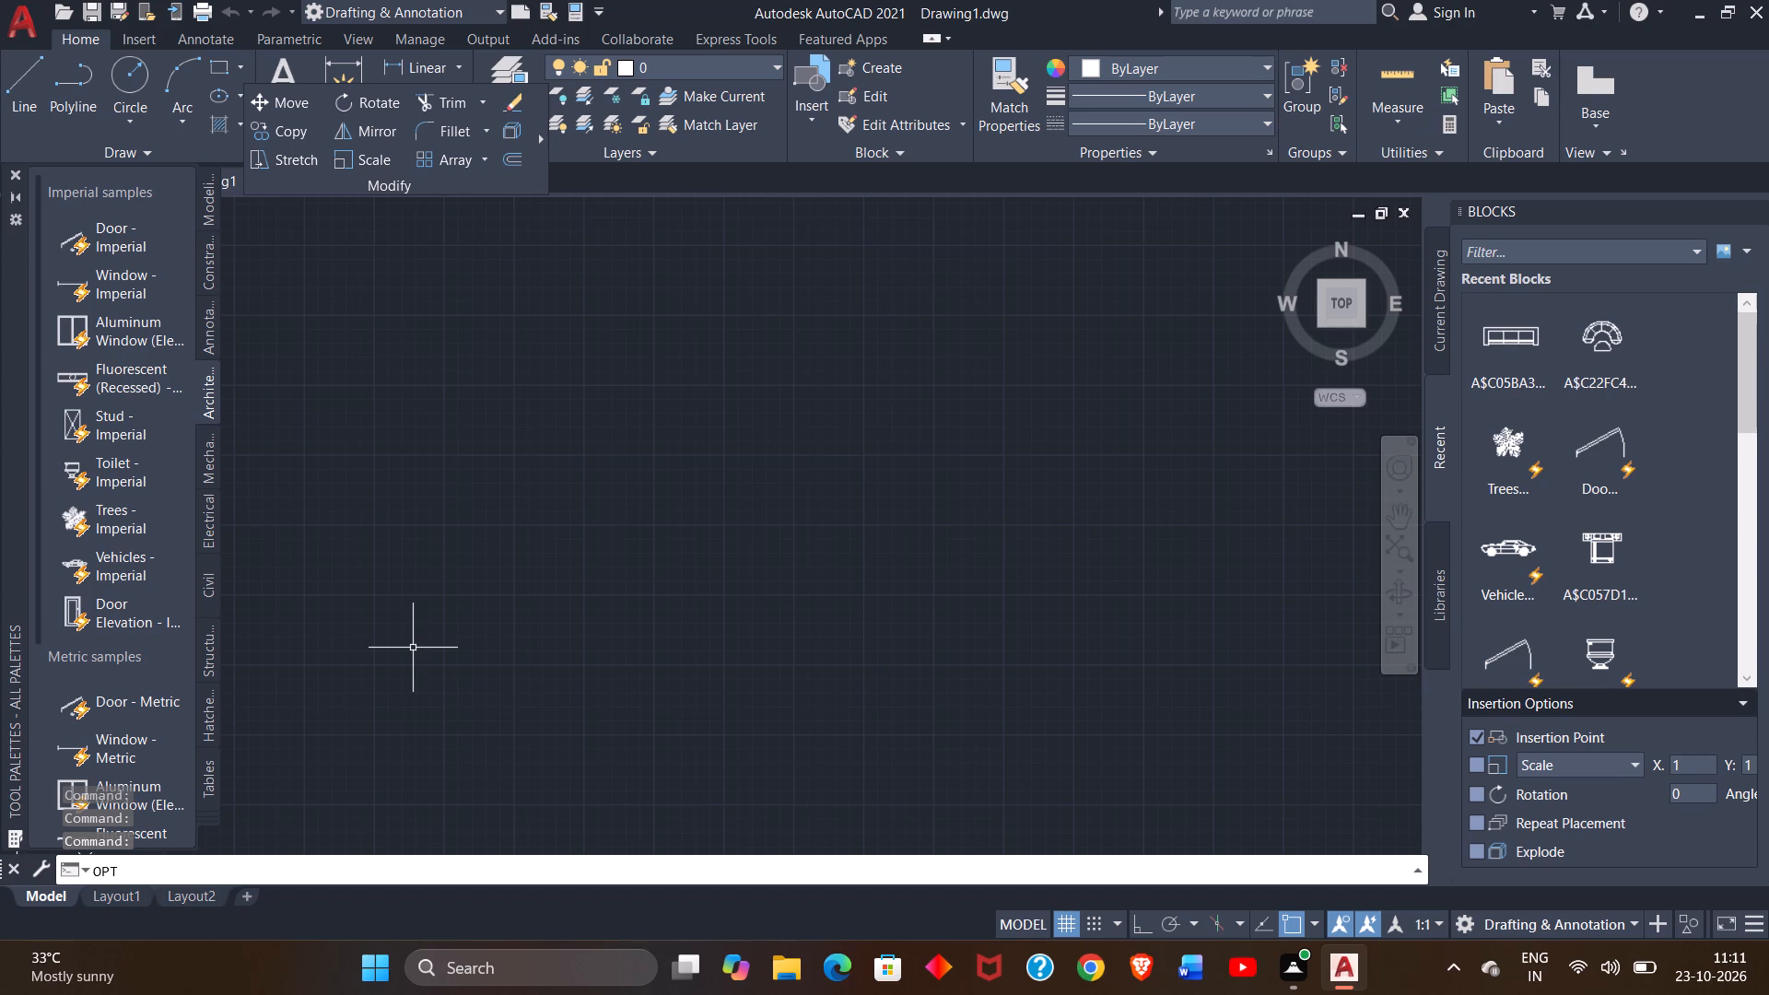
{"action": "type", "text": "OI"}
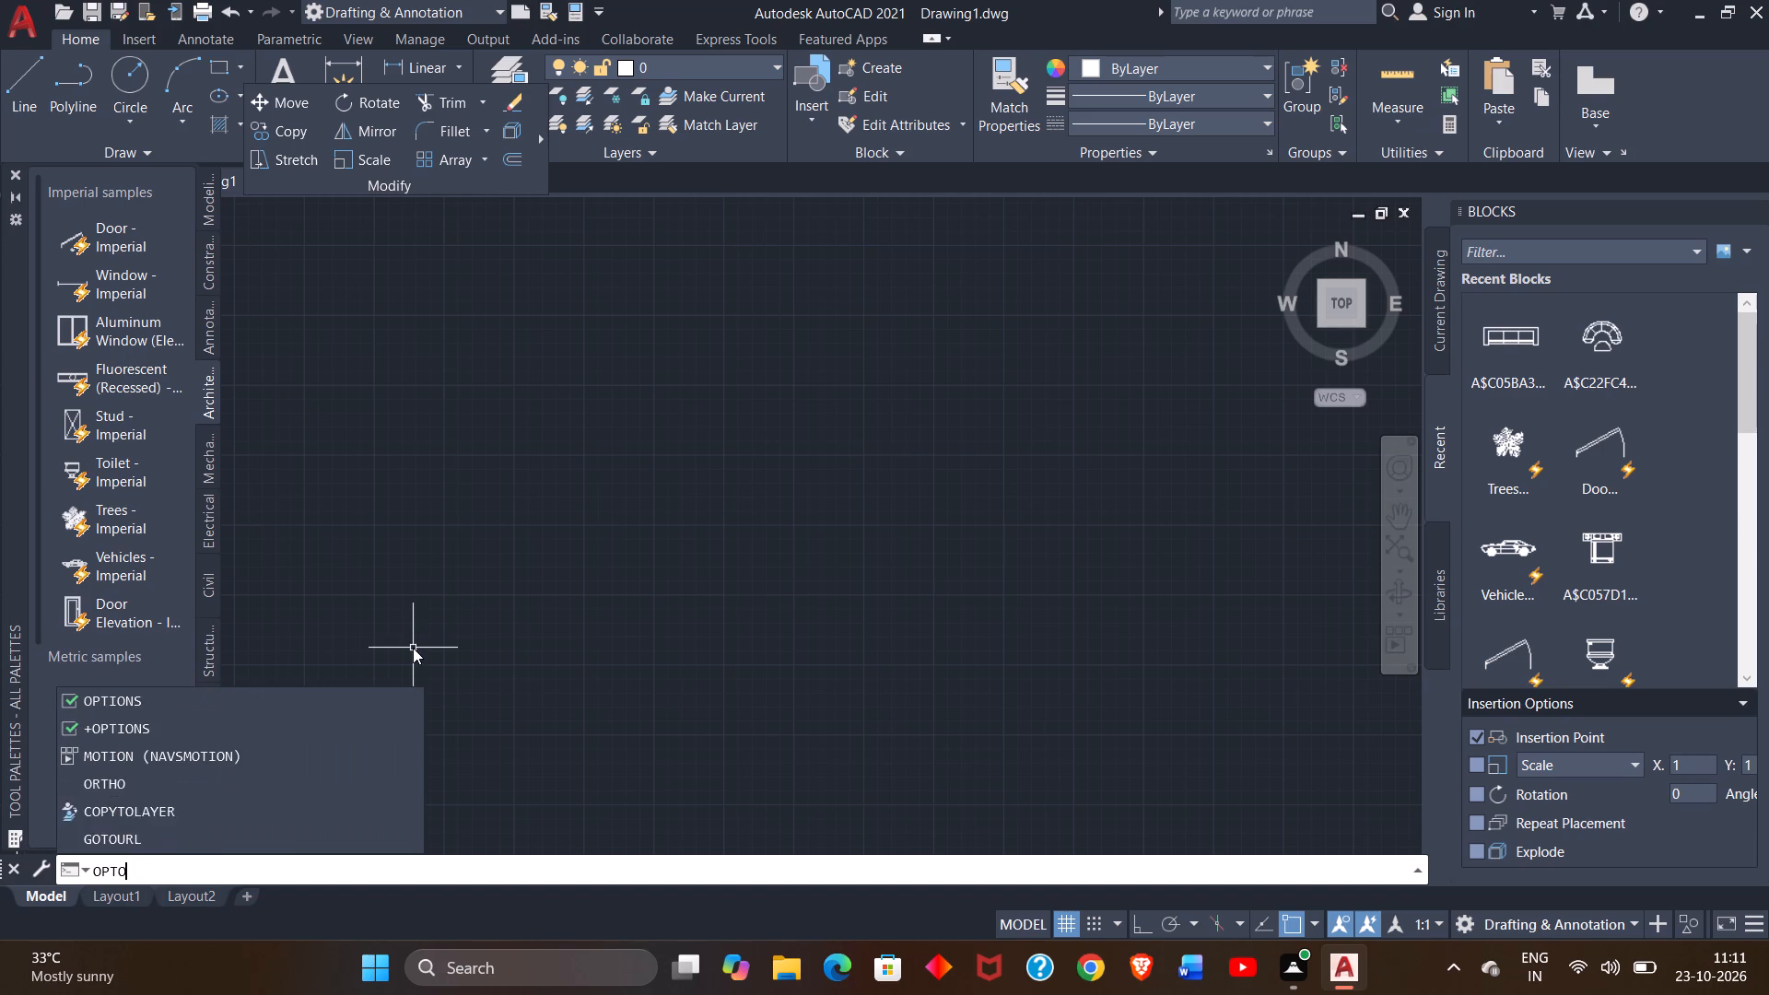
{"action": "key", "text": "BackSpace"}
{"action": "key", "text": "BackSpace"}
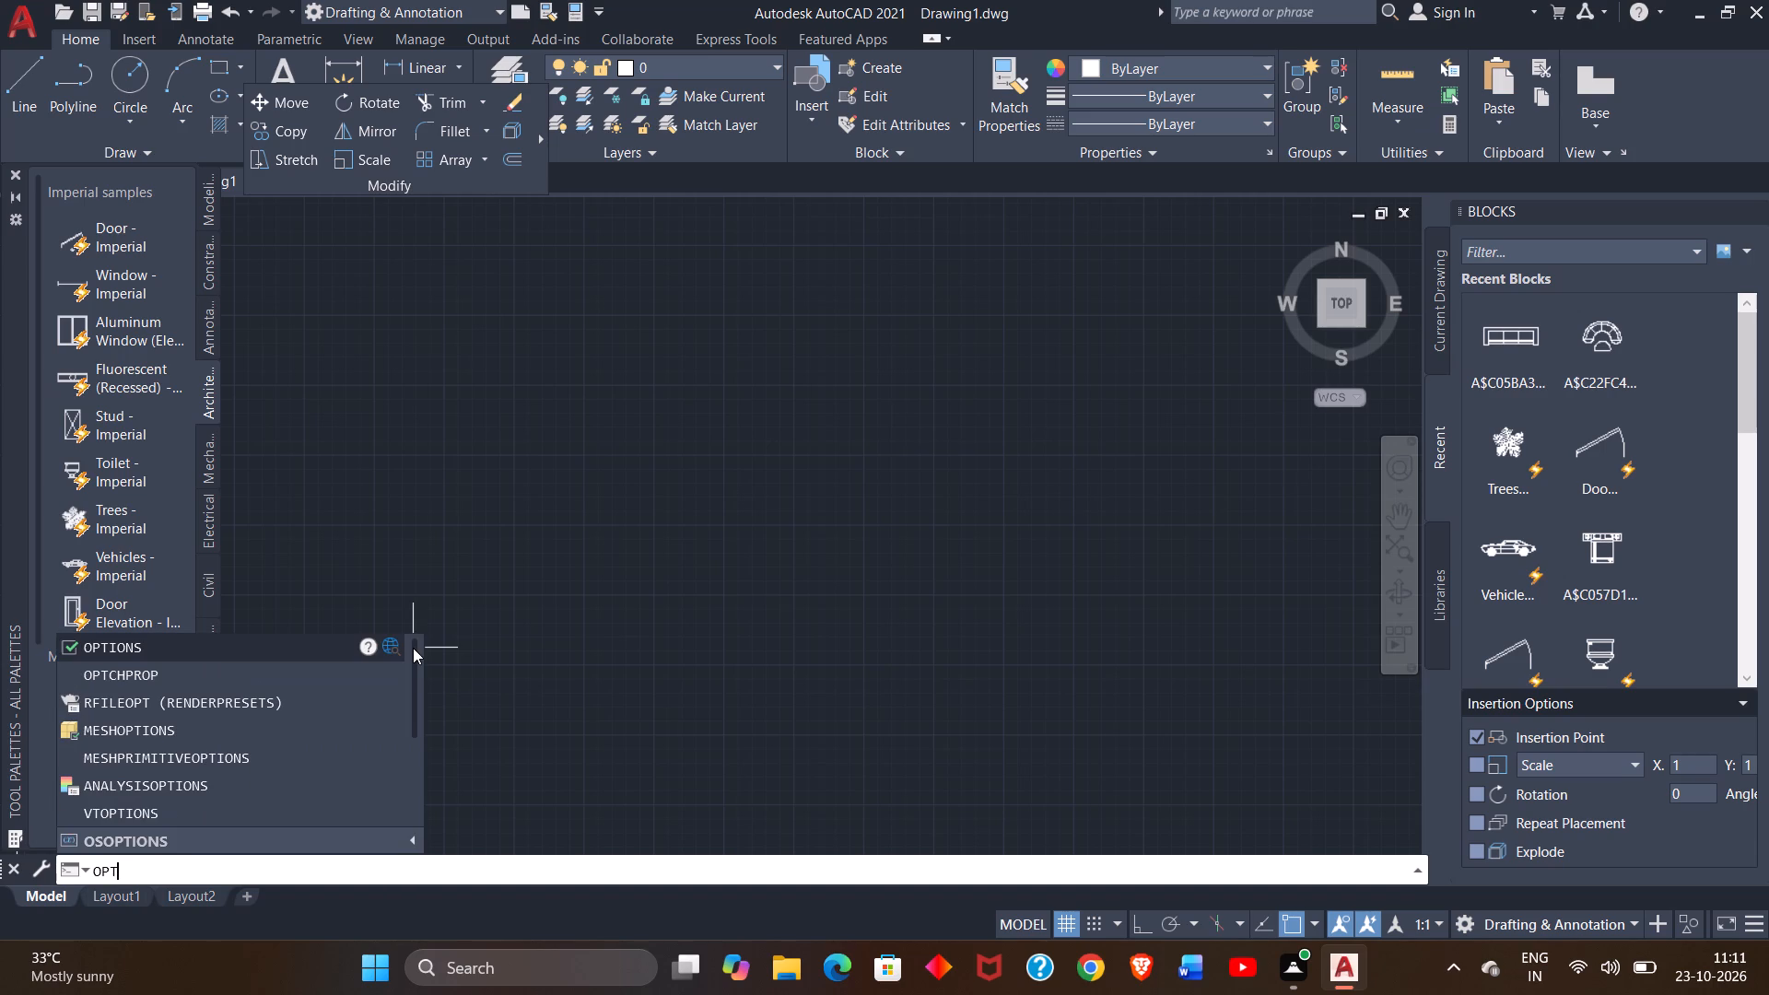
{"action": "type", "text": "ION"}
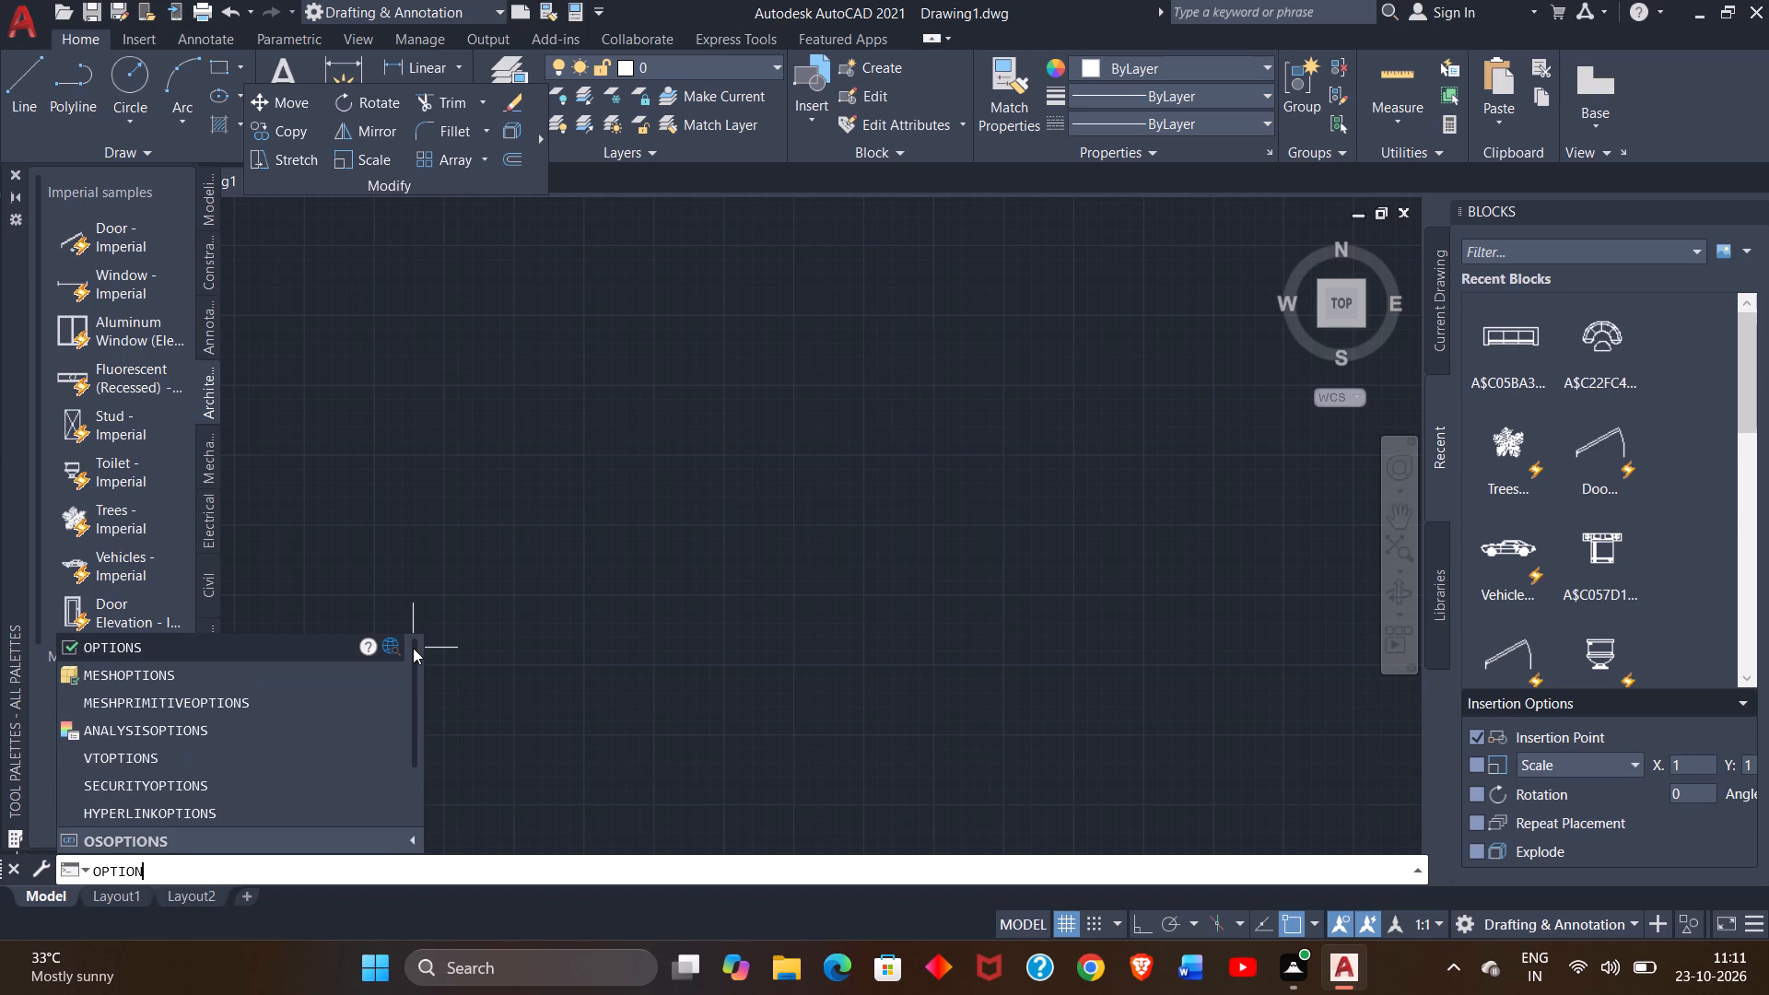
{"action": "key", "text": "Return"}
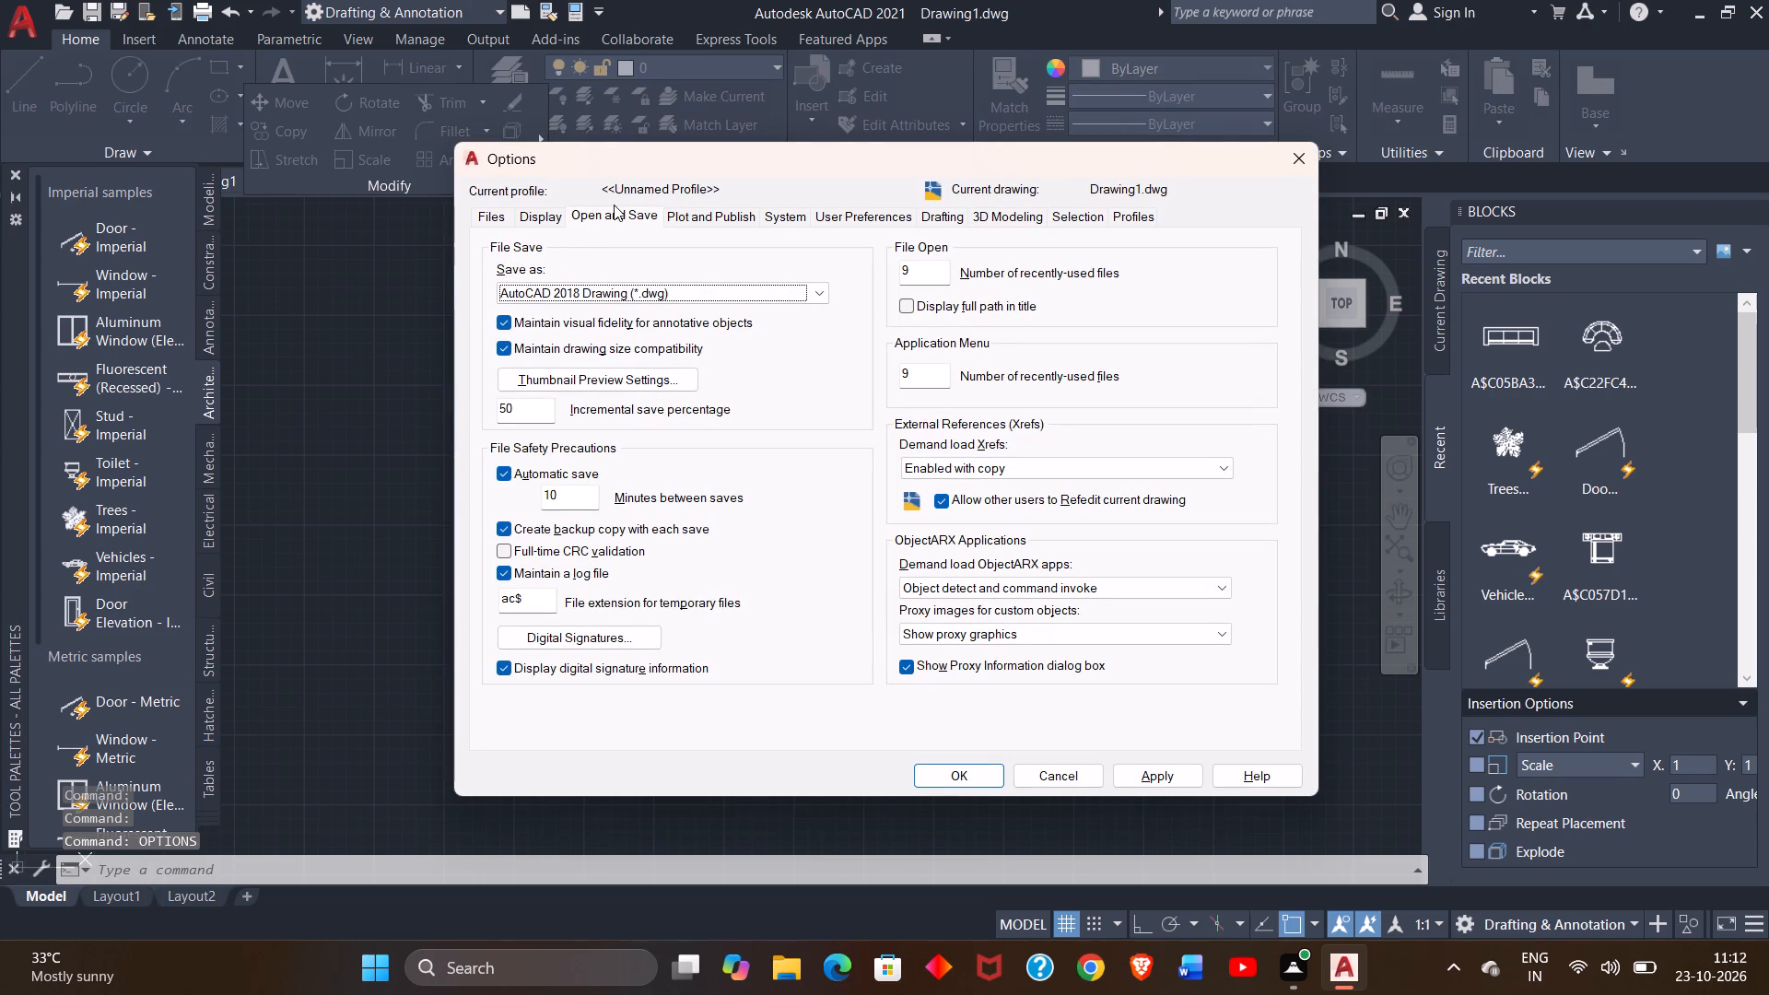
{"action": "left_click", "coordinate": [614, 205]}
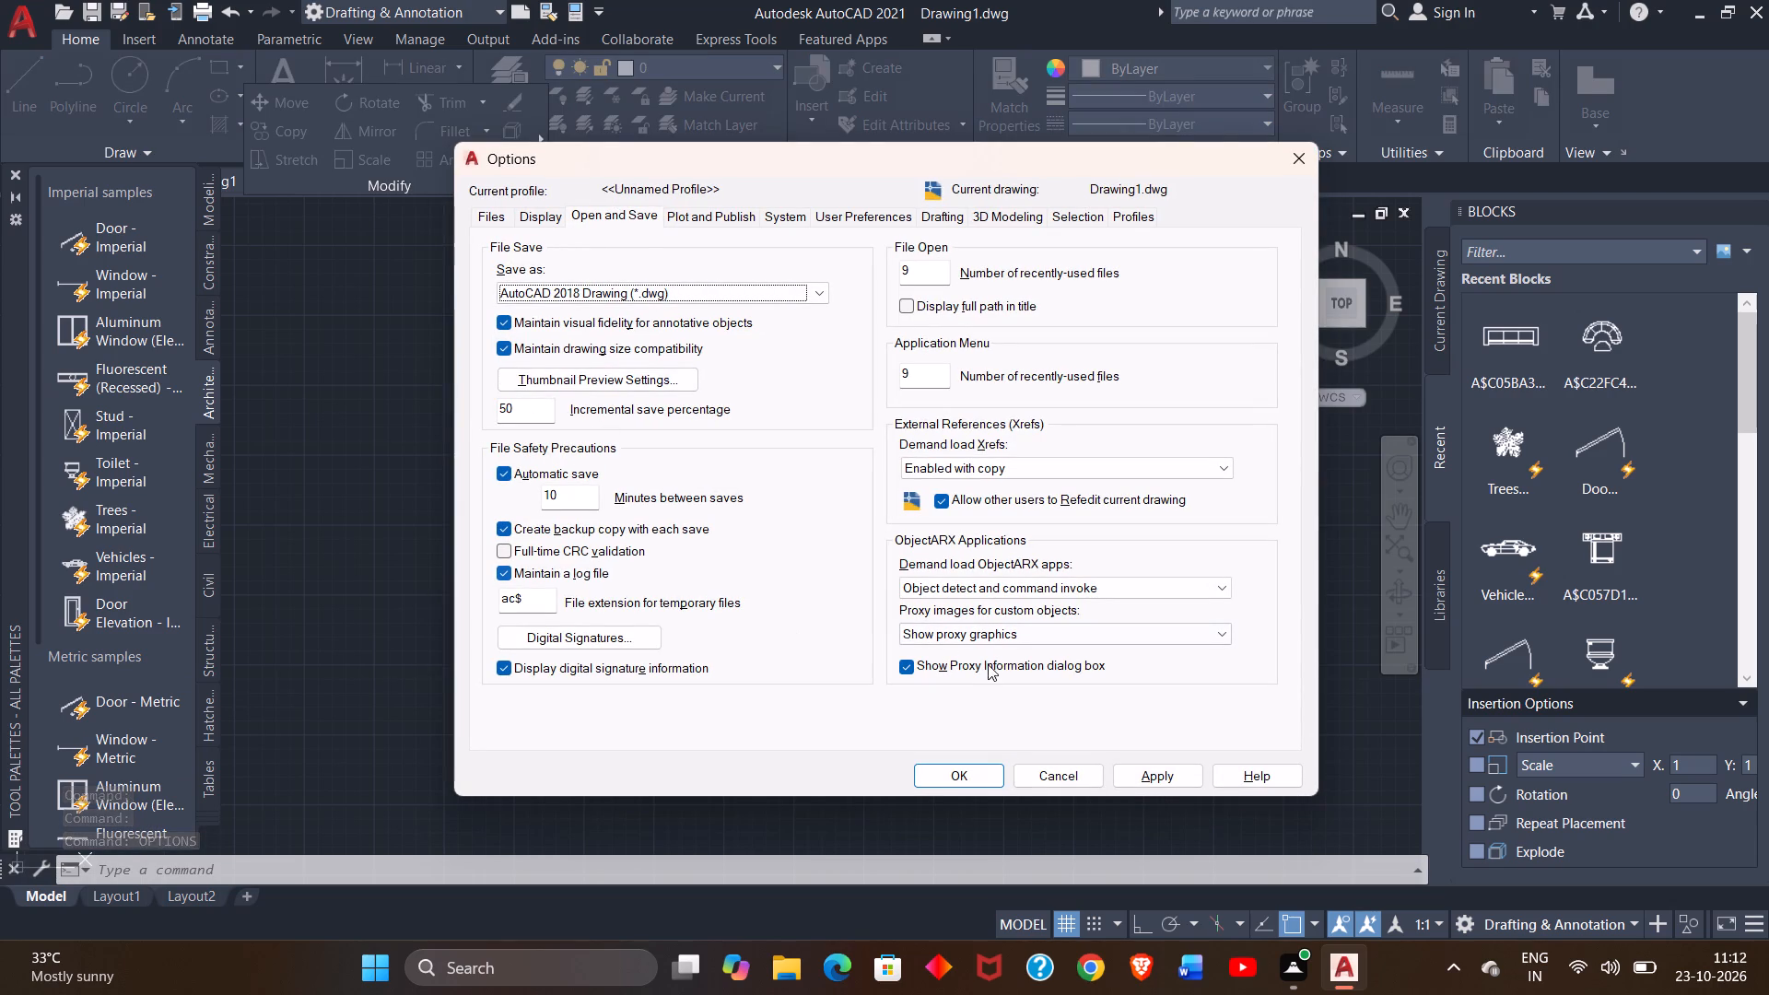
{"action": "left_click", "coordinate": [938, 776]}
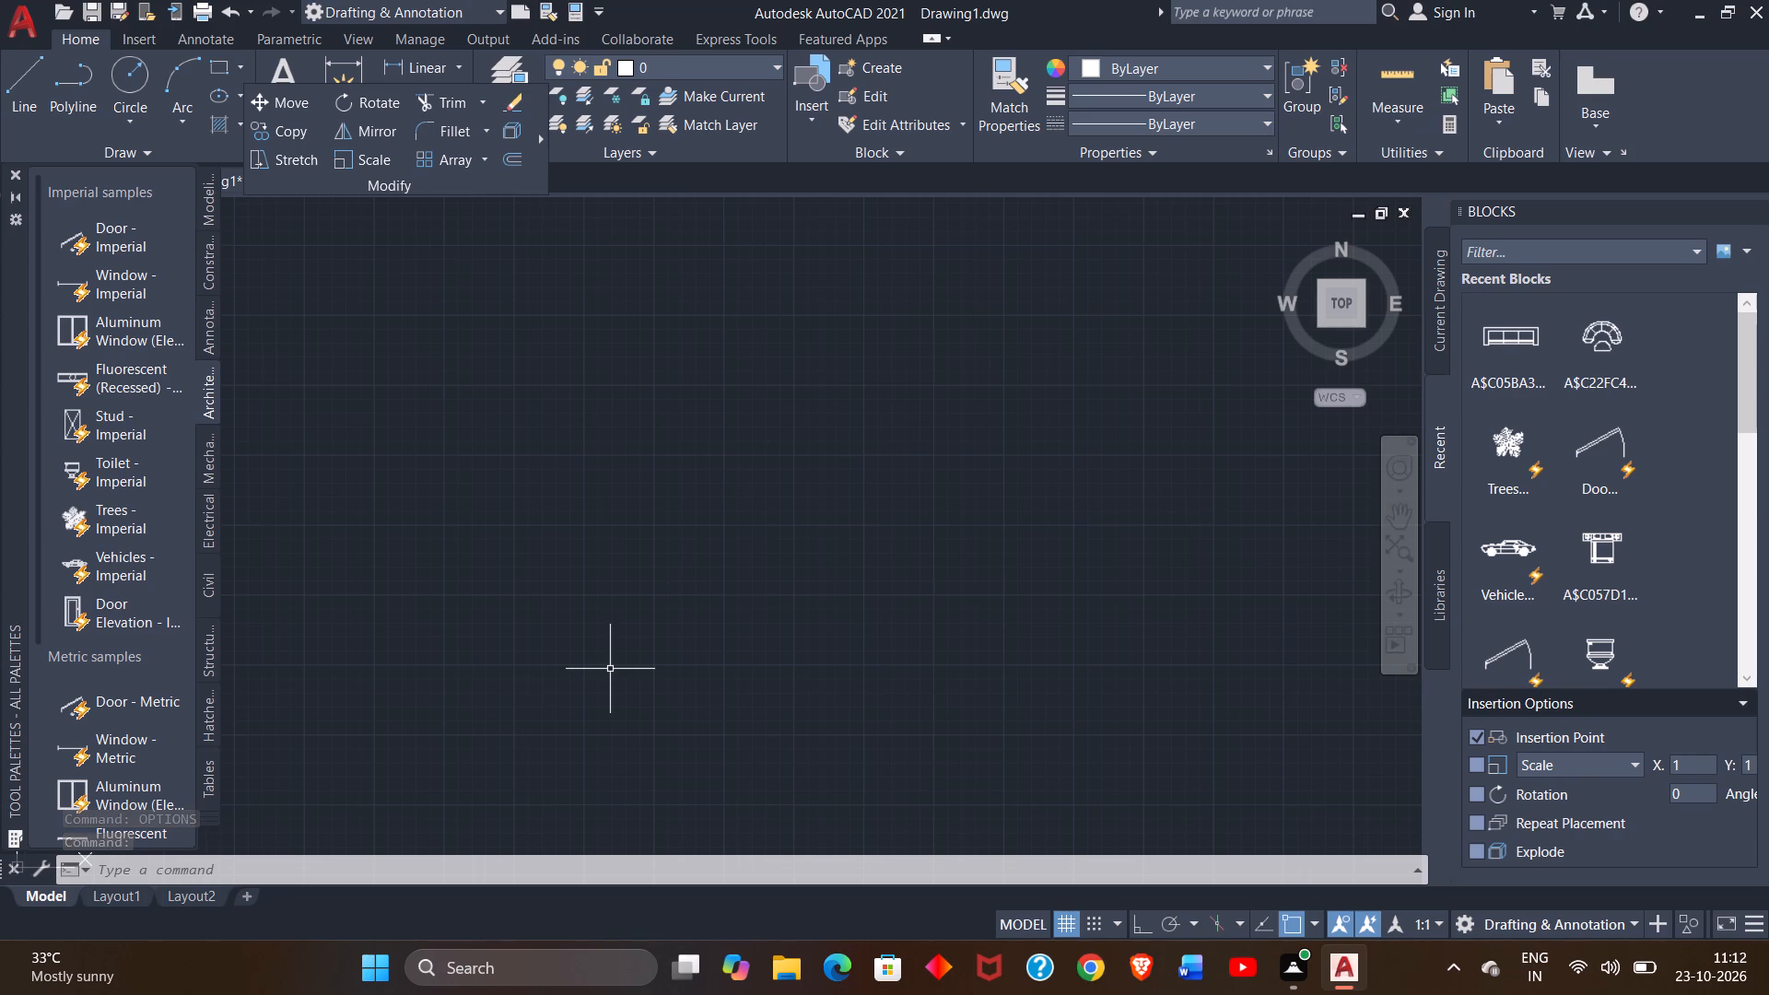
Configure the drawing units to Architectural length with 0'-0 1/2" precision and Inches as the insertion scale.
{"action": "type", "text": "UN"}
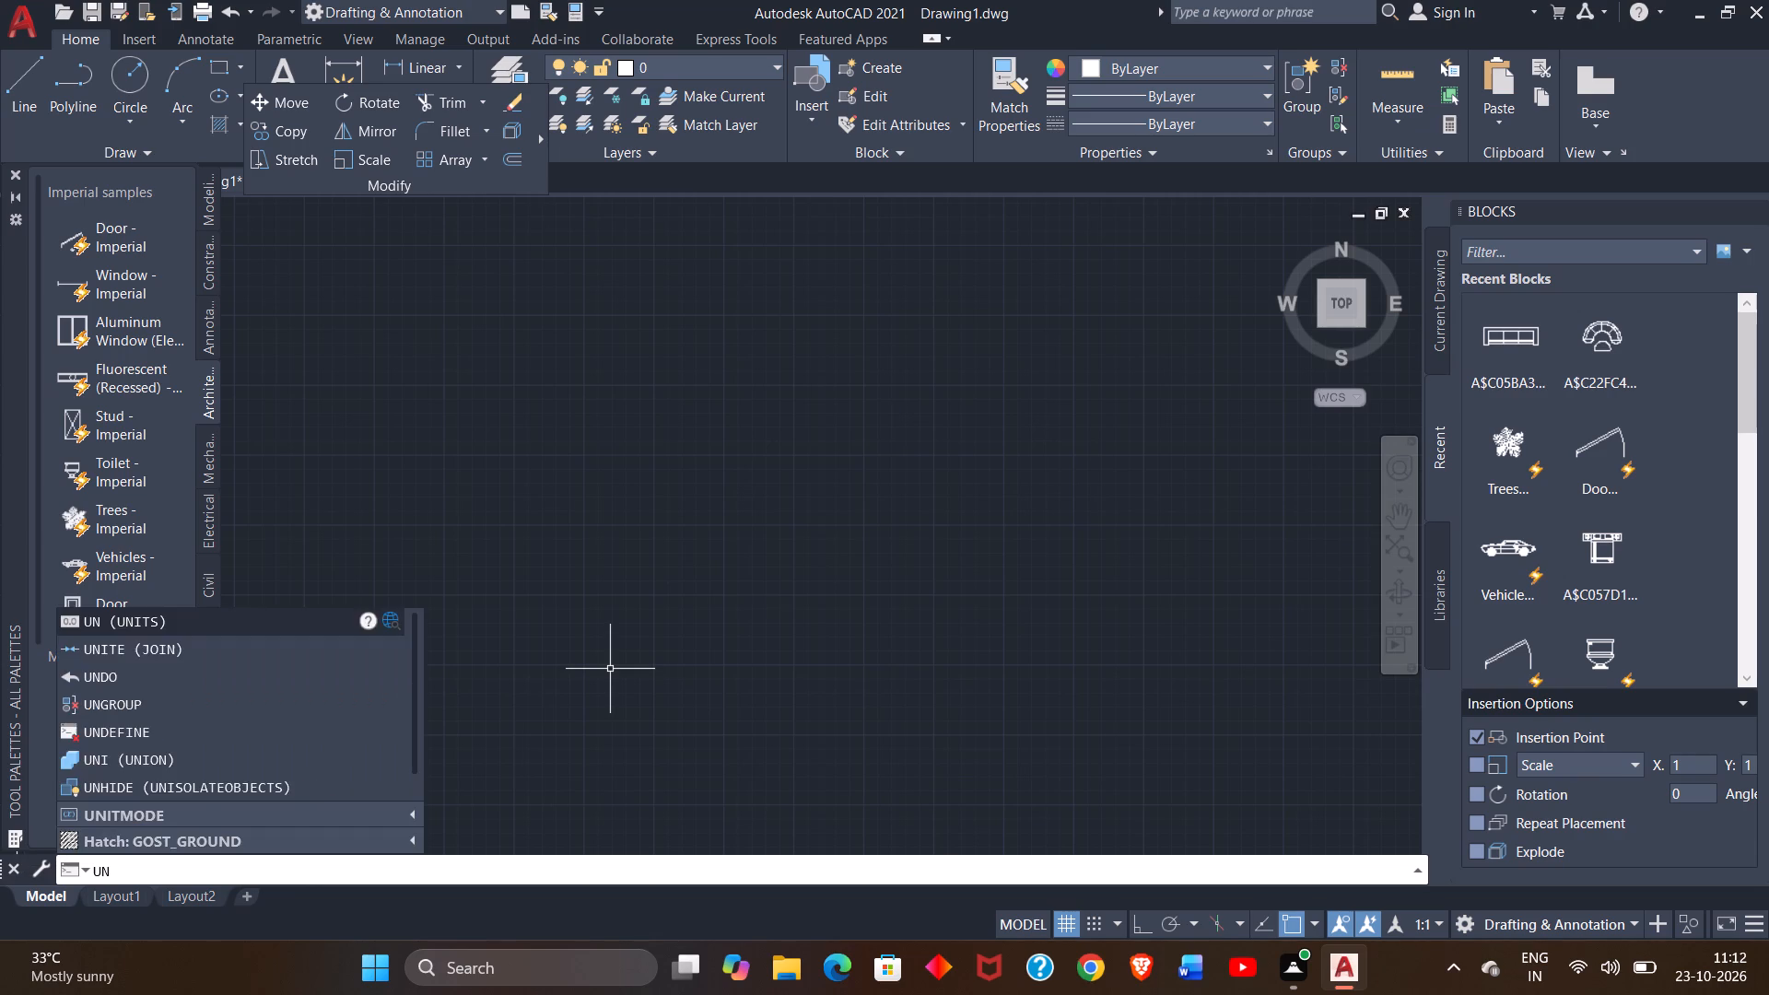
{"action": "key", "text": "Return"}
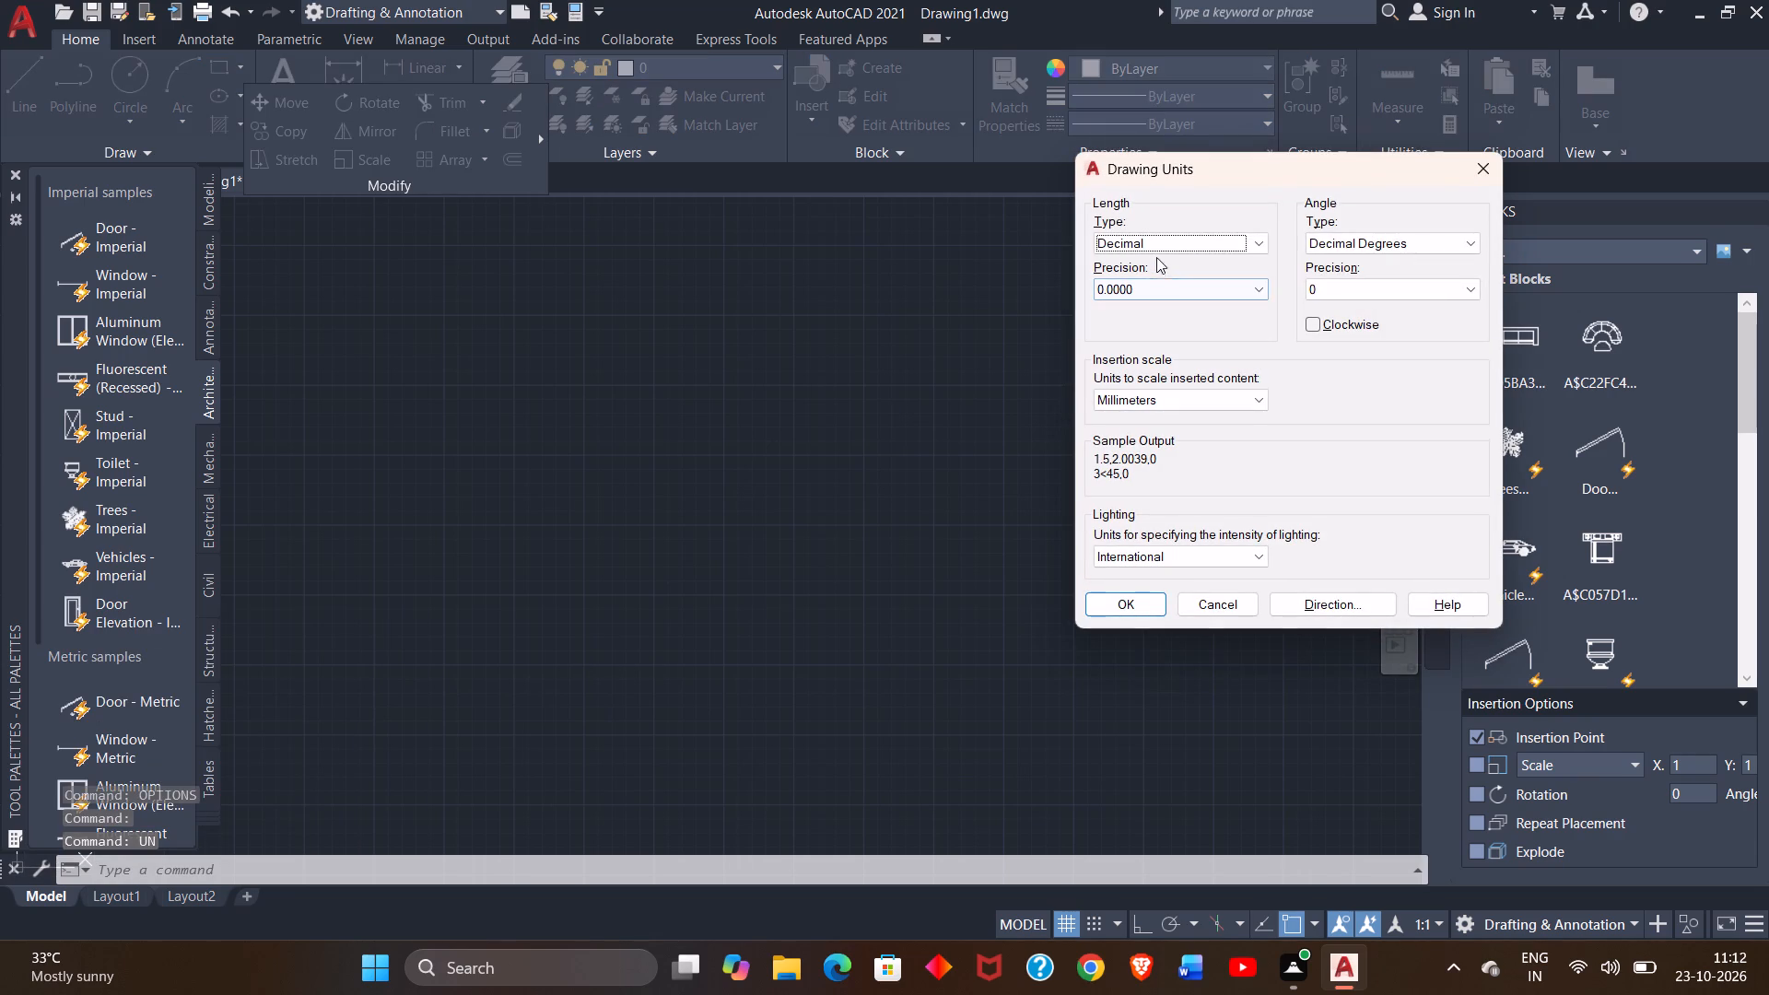
{"action": "left_click", "coordinate": [1154, 246]}
{"action": "left_click", "coordinate": [1143, 261]}
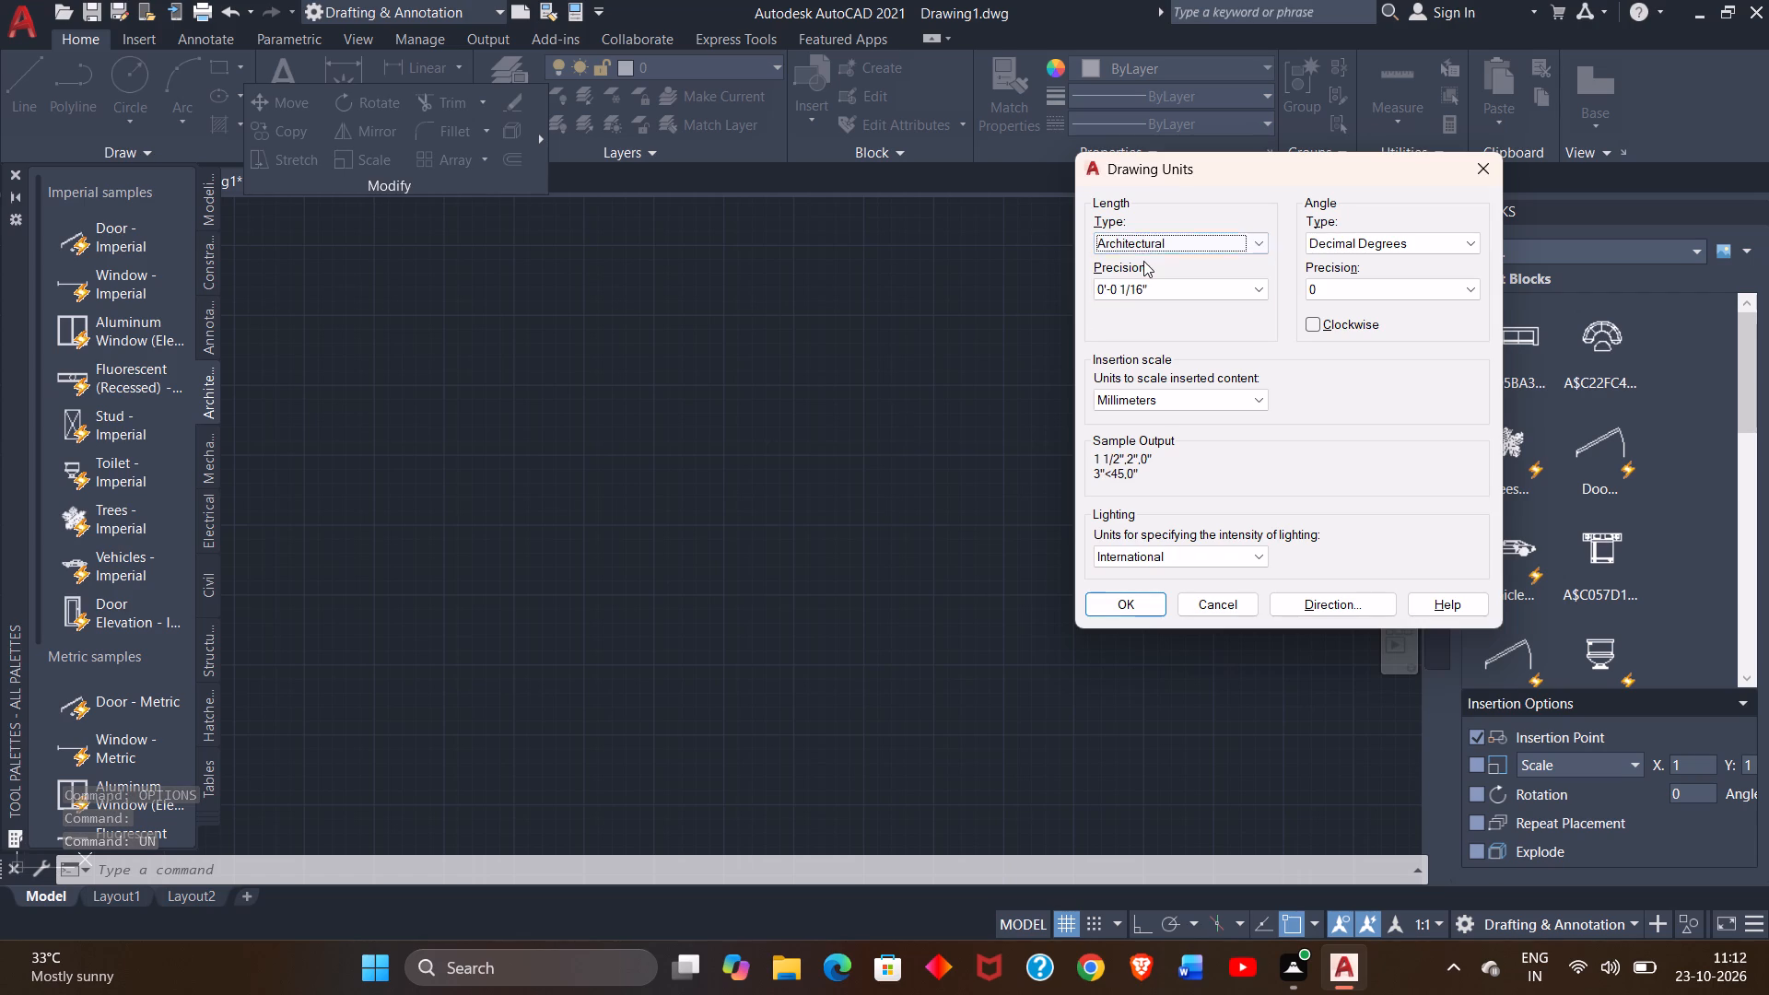
{"action": "left_click", "coordinate": [1144, 285]}
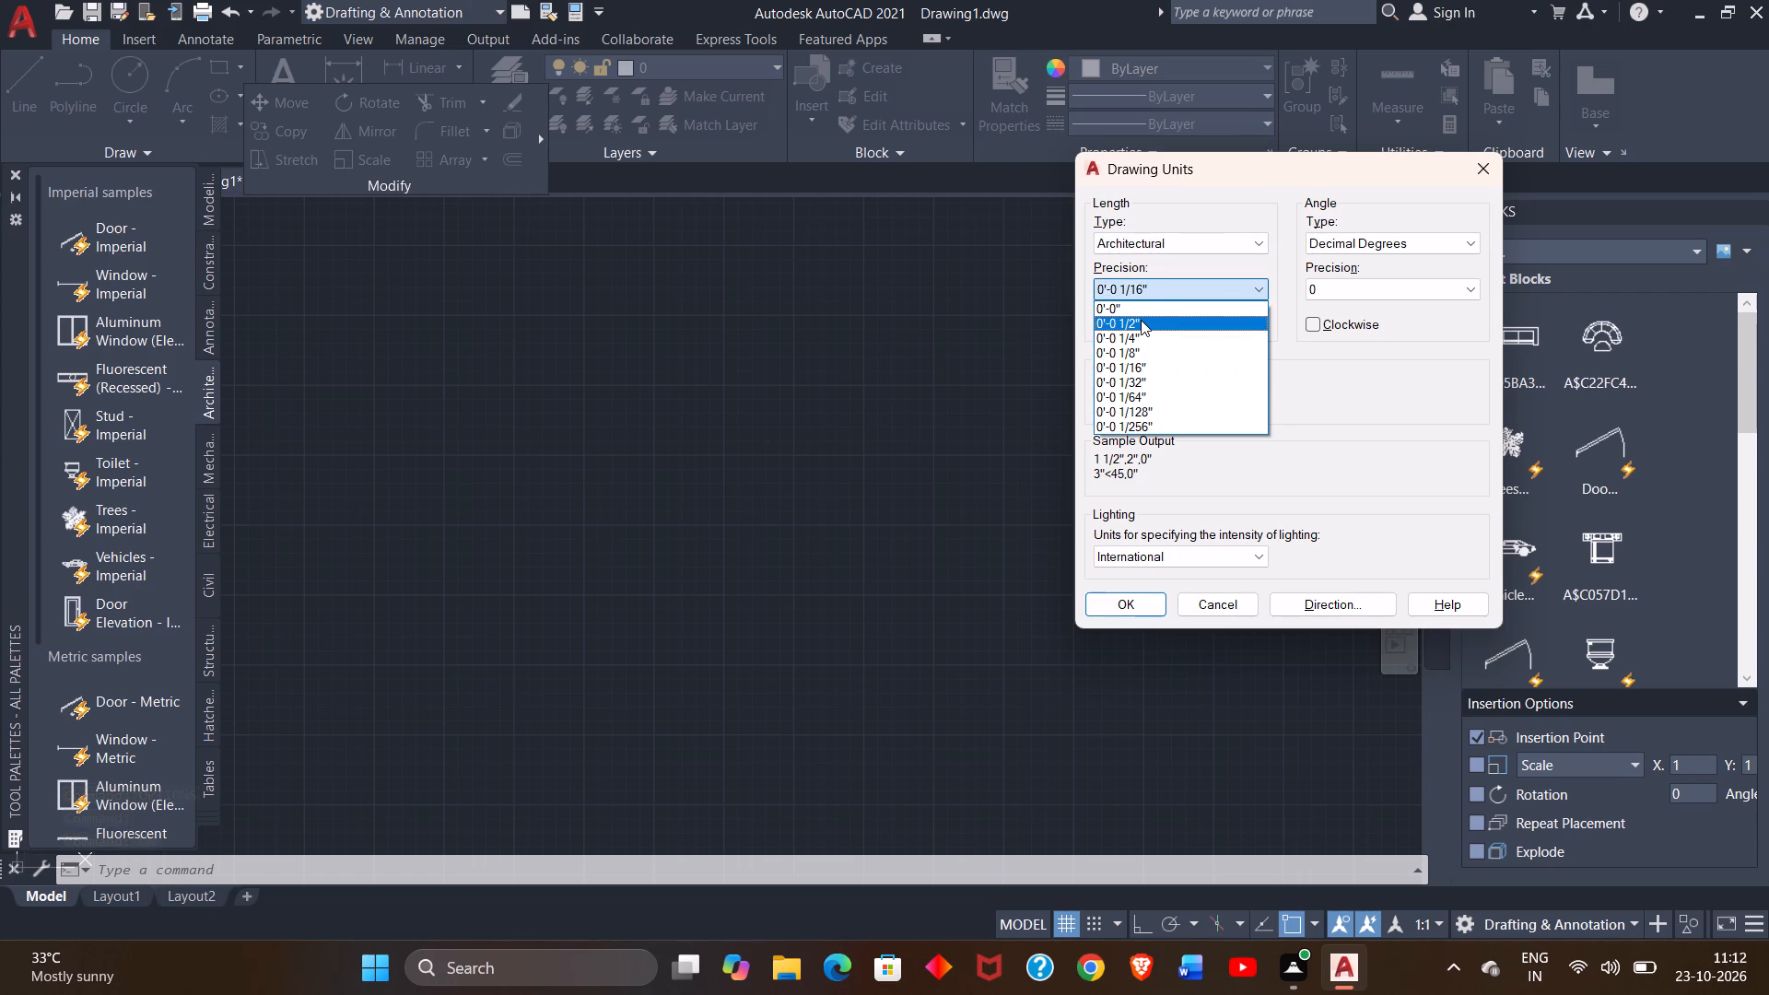
{"action": "left_click", "coordinate": [1141, 320]}
{"action": "left_click", "coordinate": [1144, 396]}
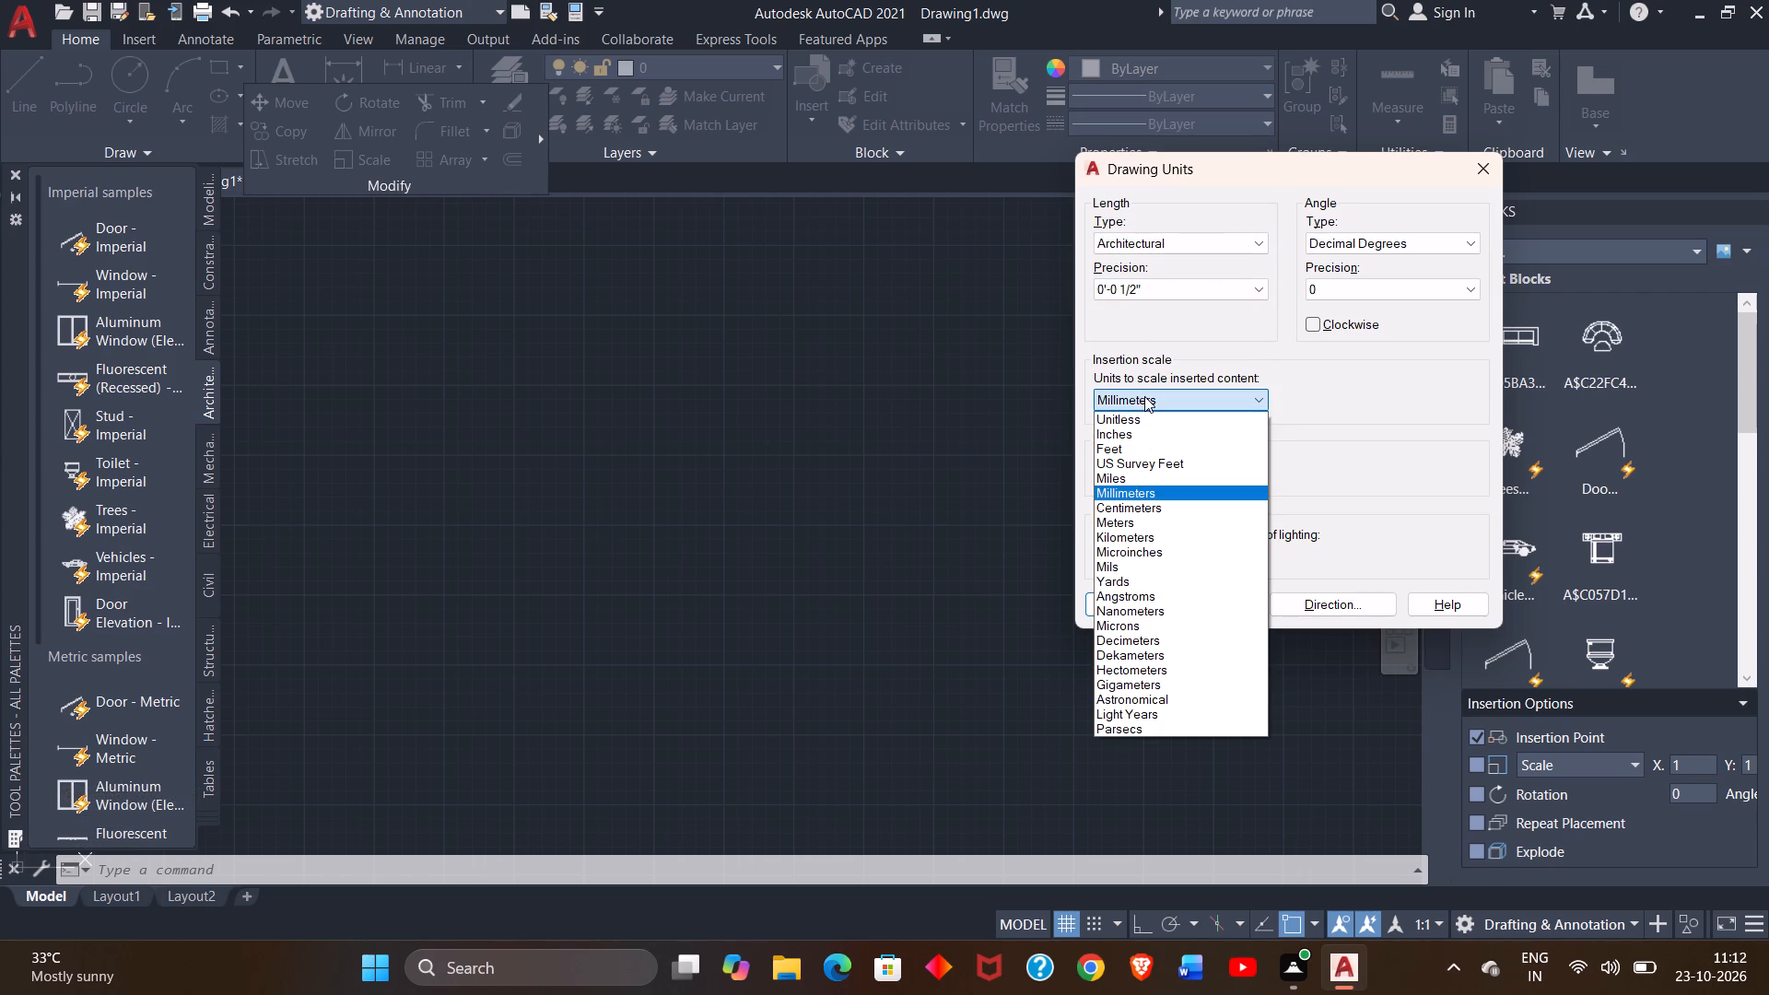
{"action": "left_click", "coordinate": [1139, 436]}
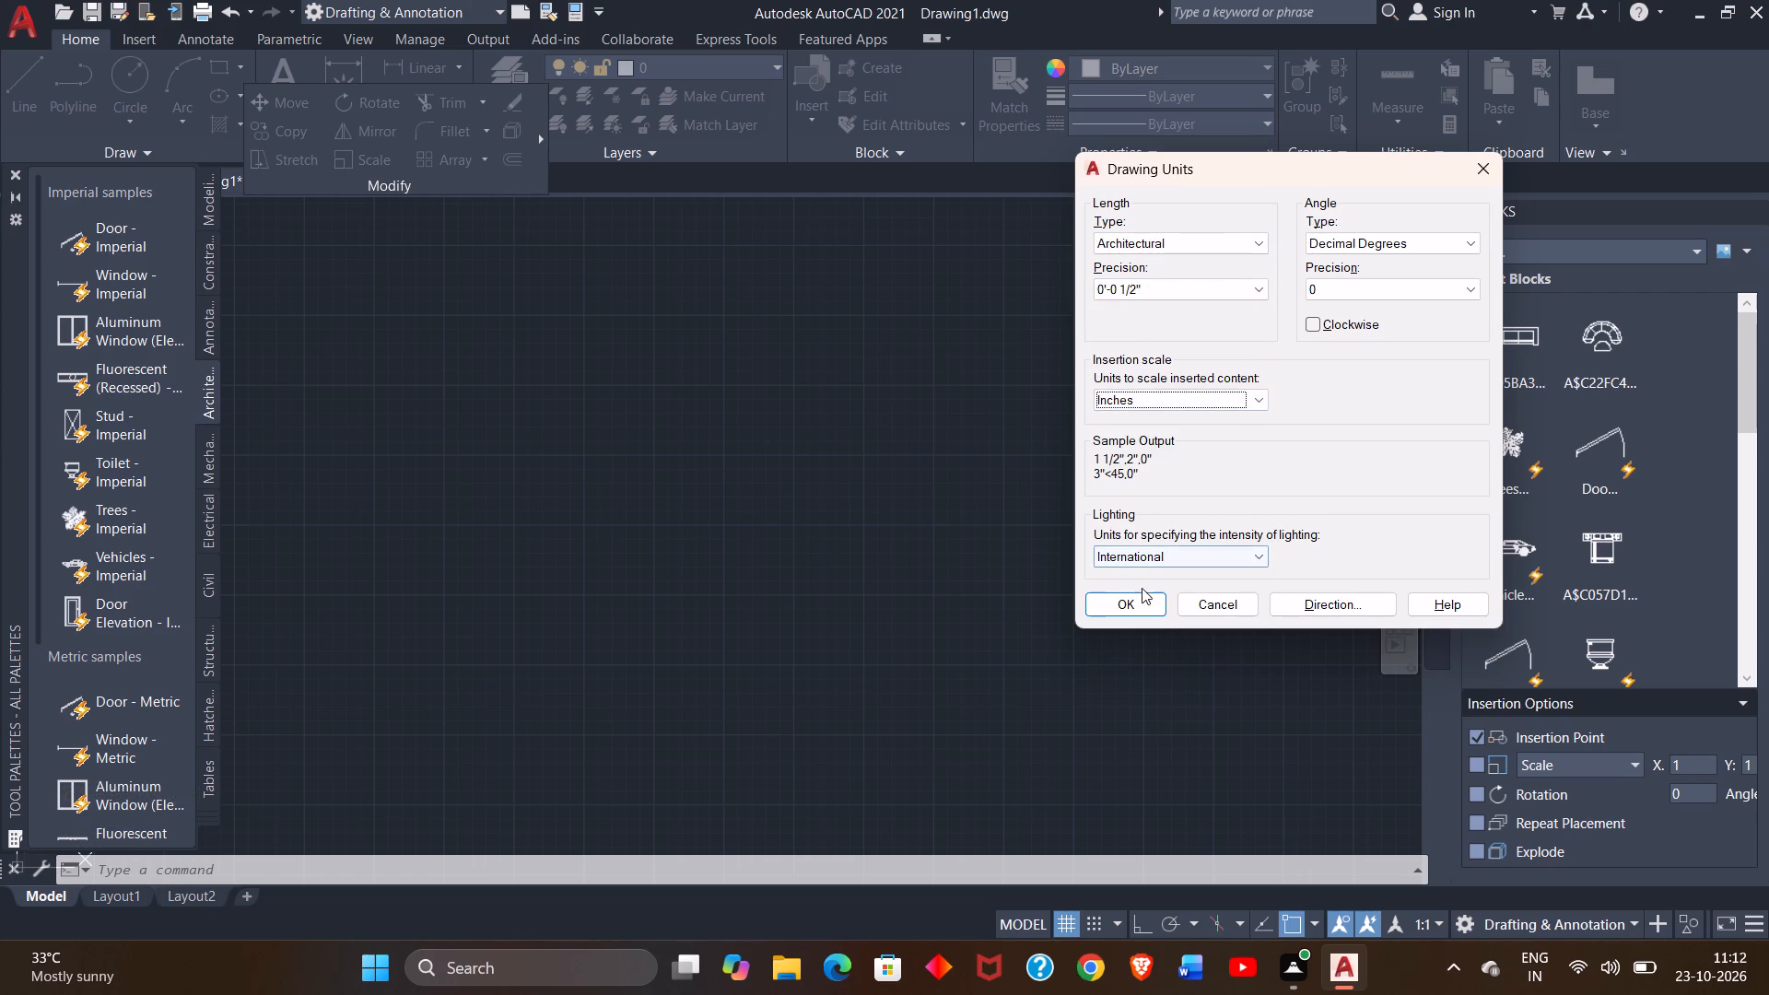
{"action": "left_click", "coordinate": [1141, 601]}
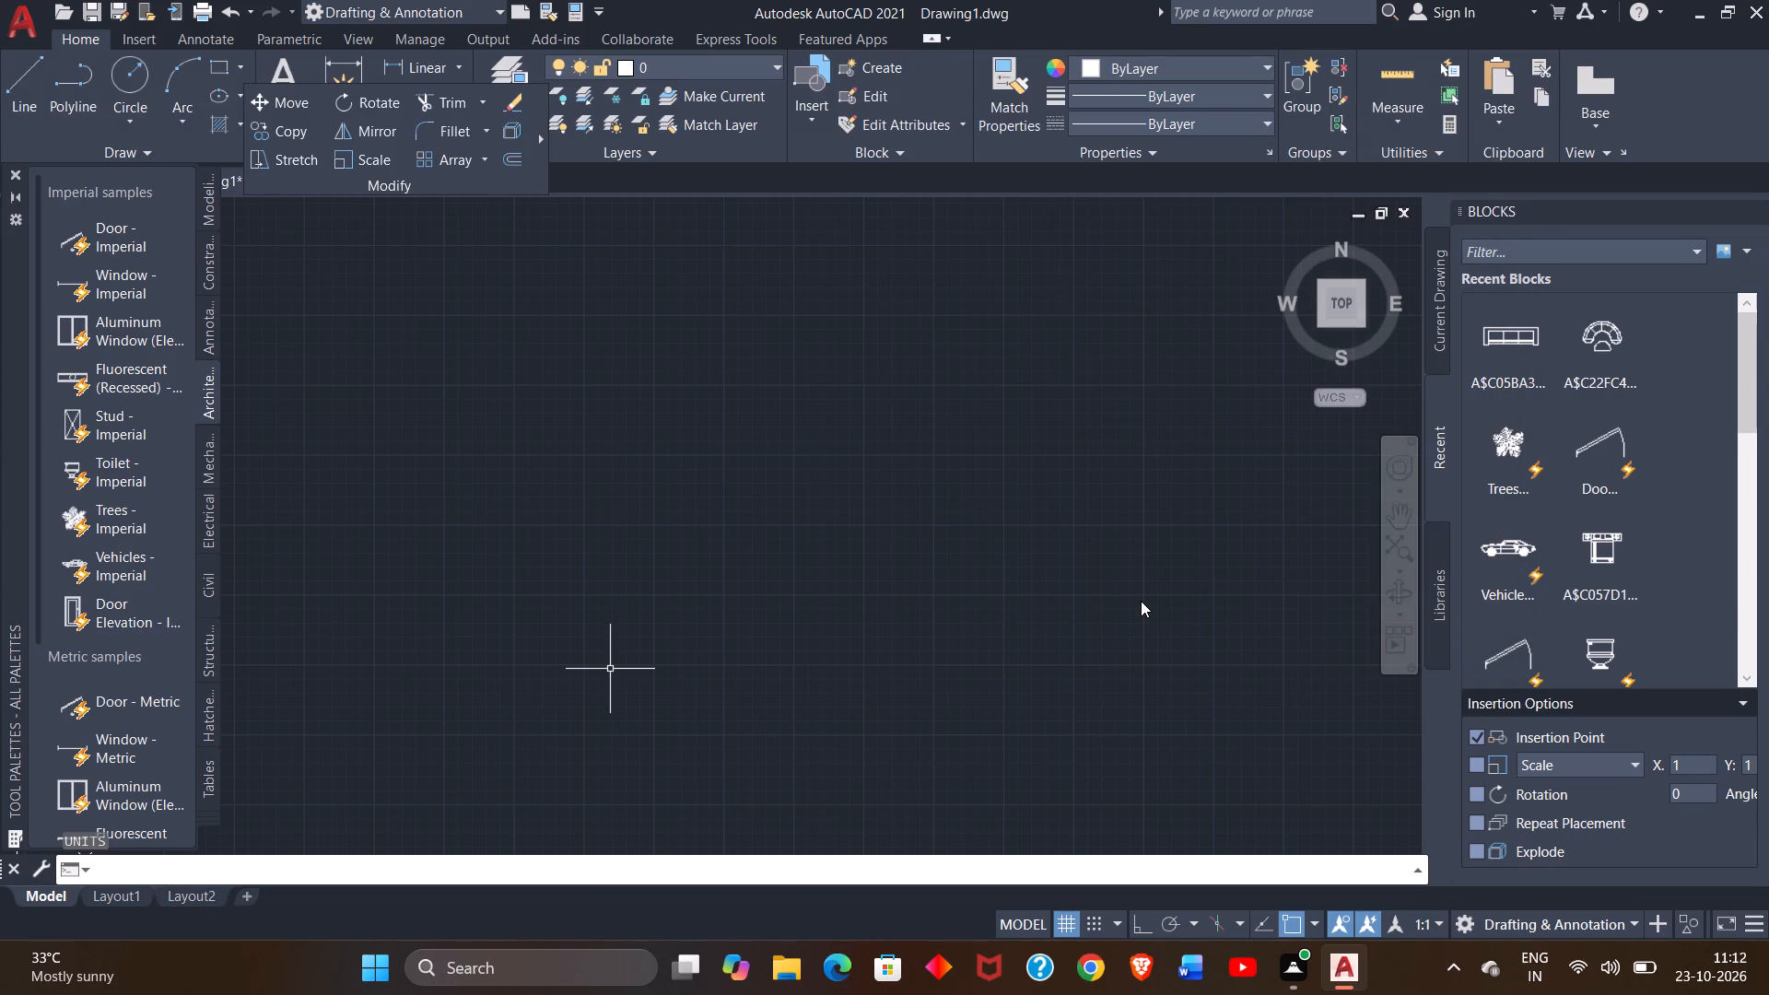
Create a dimension style based on ISO-25 with Architectural primary units and 0'-0 1/2" precision, and make it current.
{"action": "key", "text": "d"}
{"action": "key", "text": "Return"}
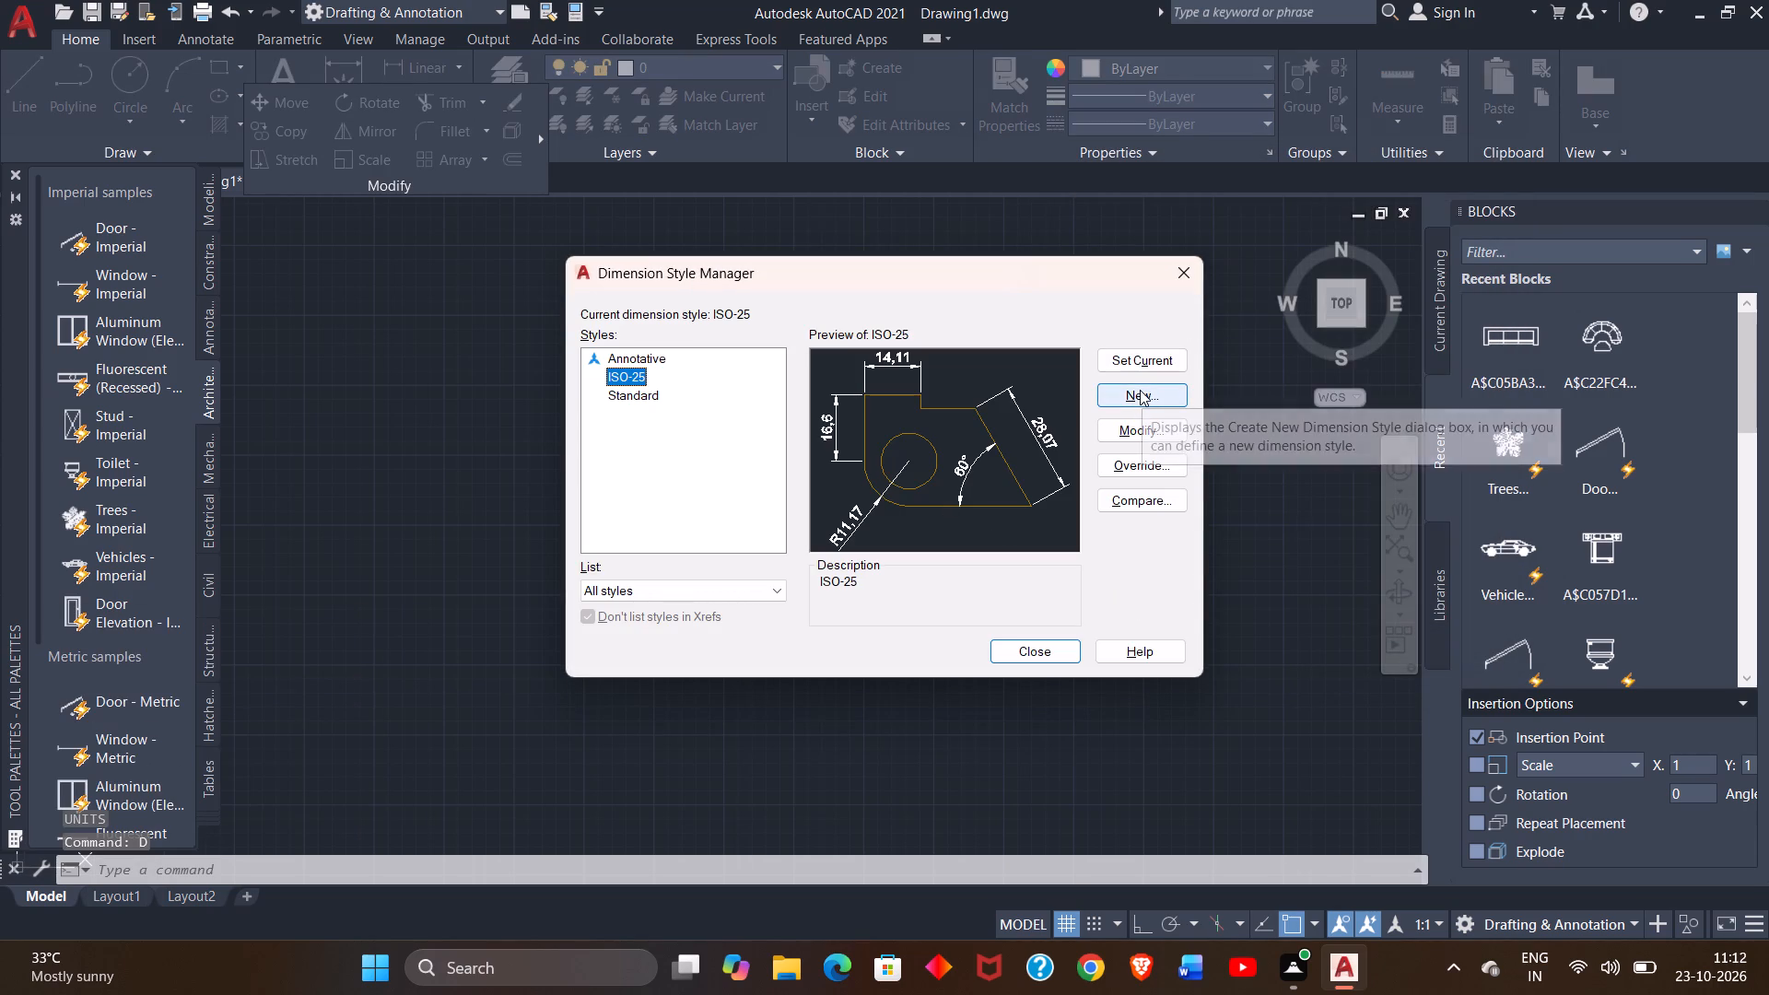
{"action": "left_click", "coordinate": [1140, 390]}
{"action": "left_click", "coordinate": [1107, 309]}
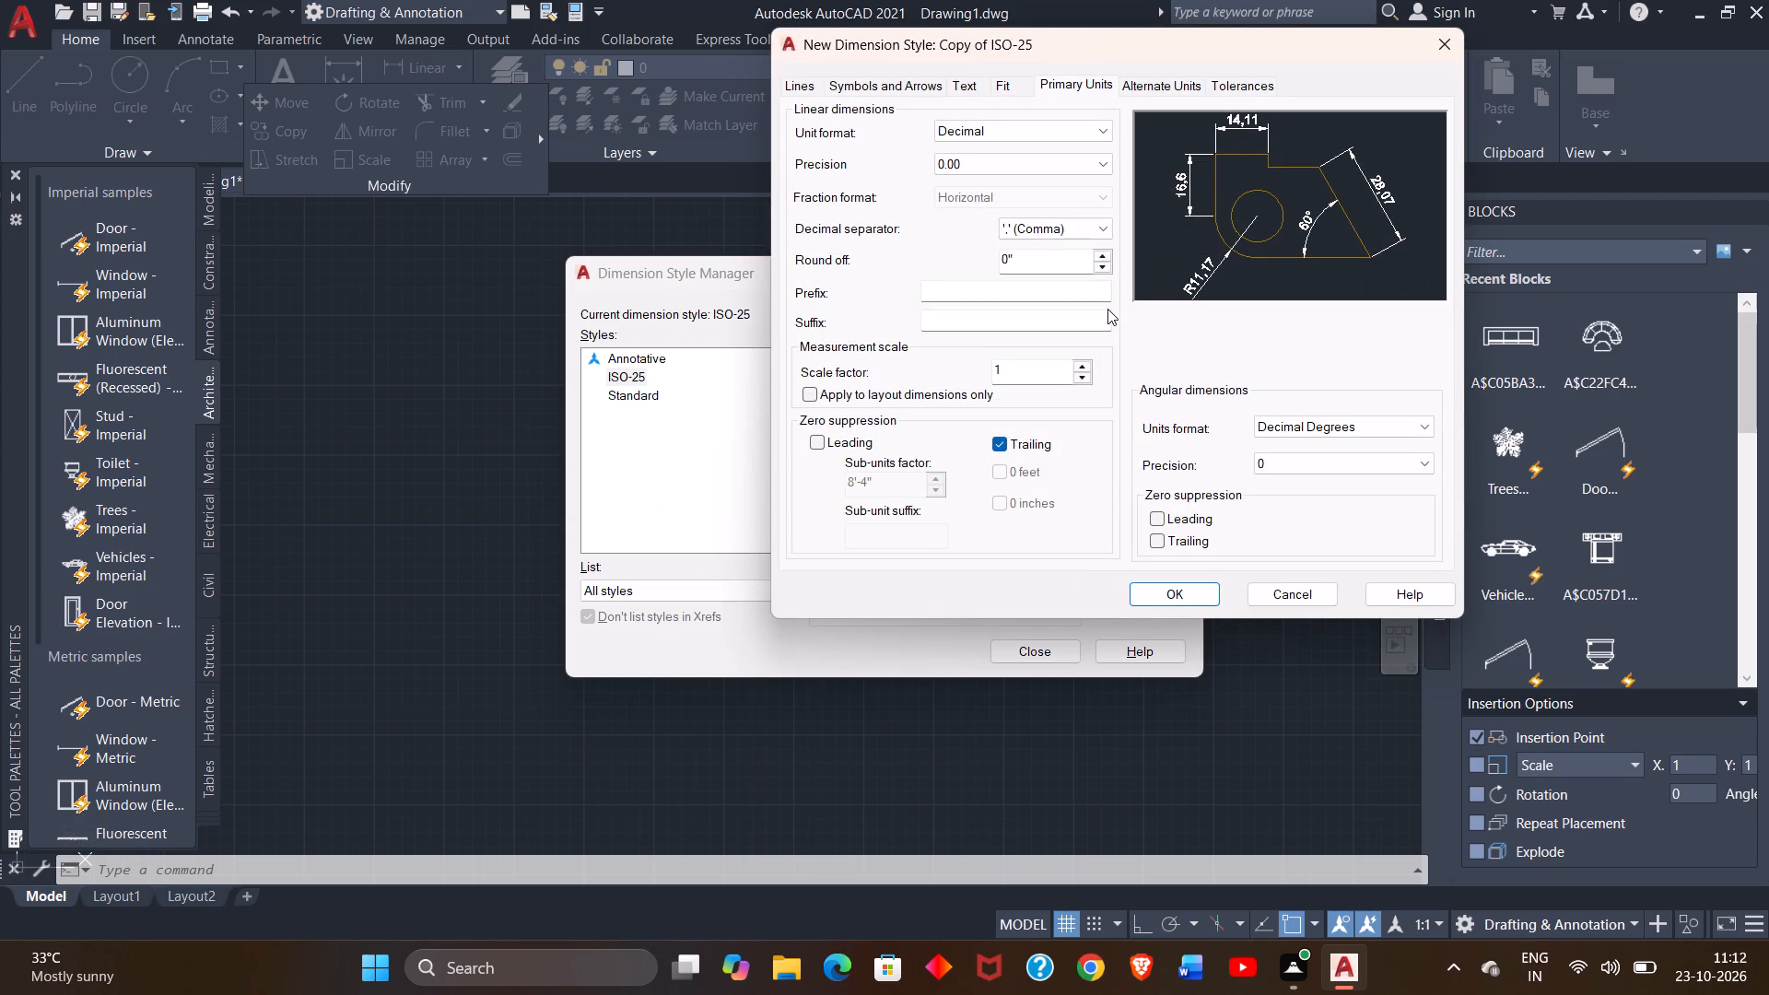
{"action": "left_click", "coordinate": [999, 131]}
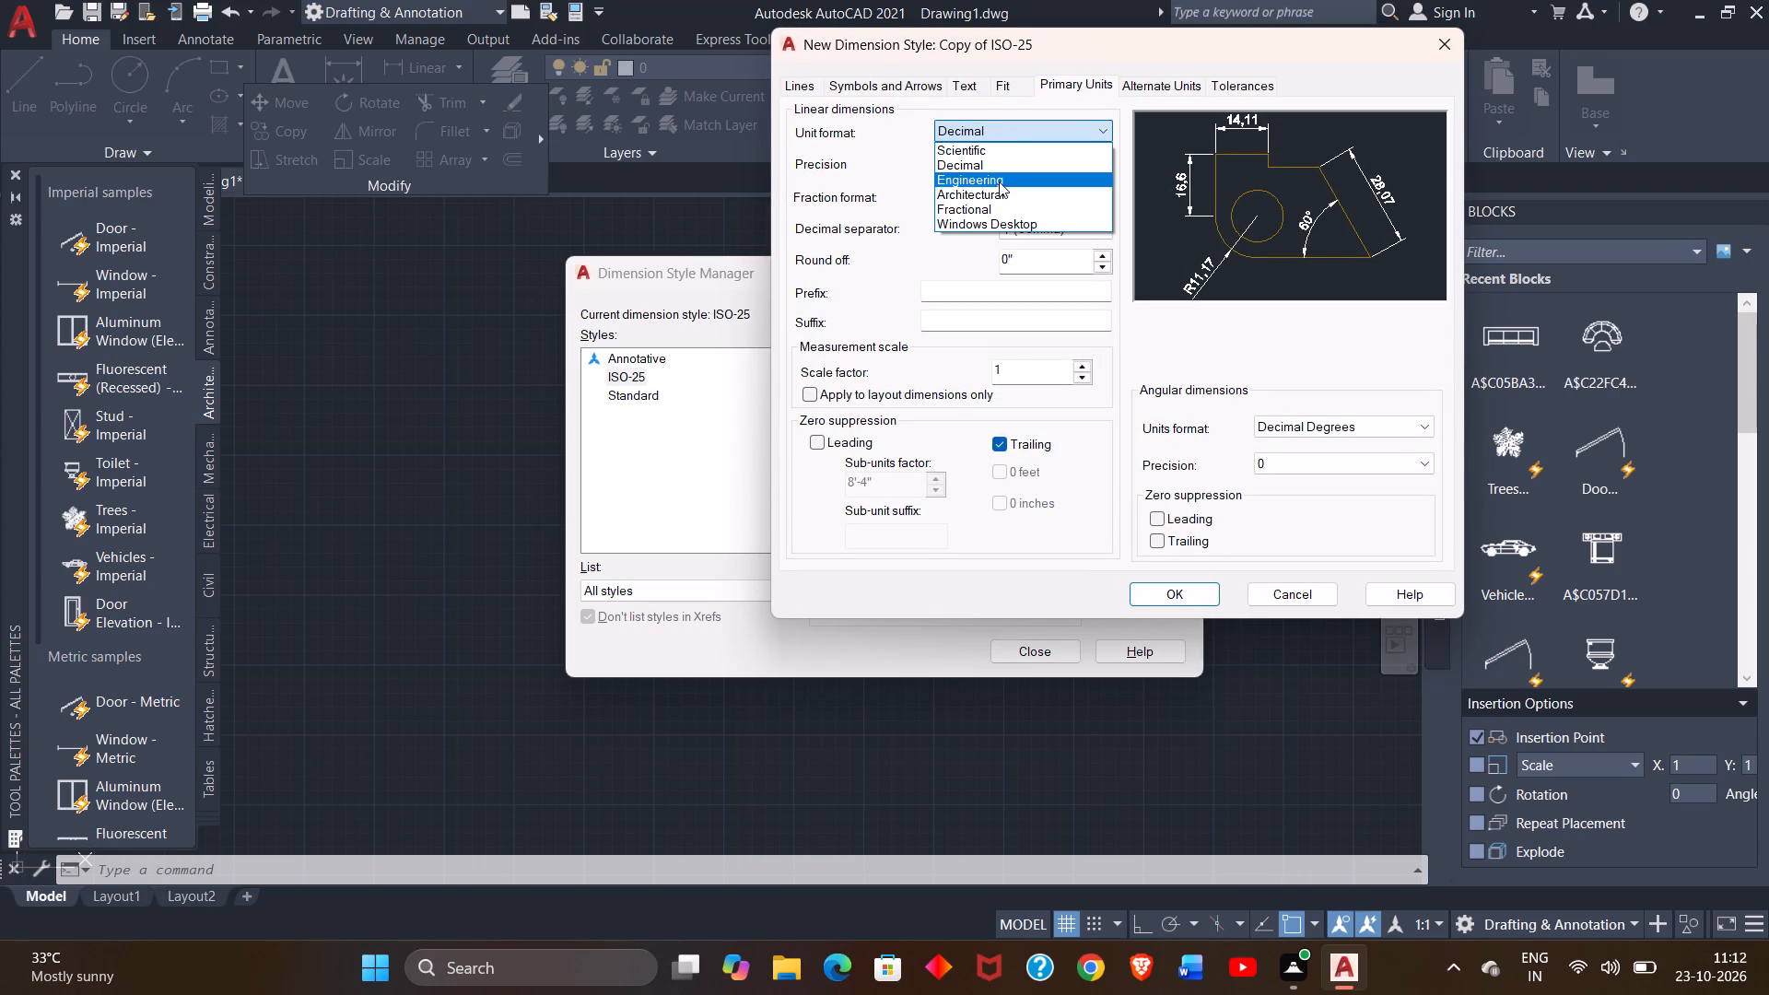
{"action": "left_click", "coordinate": [999, 191]}
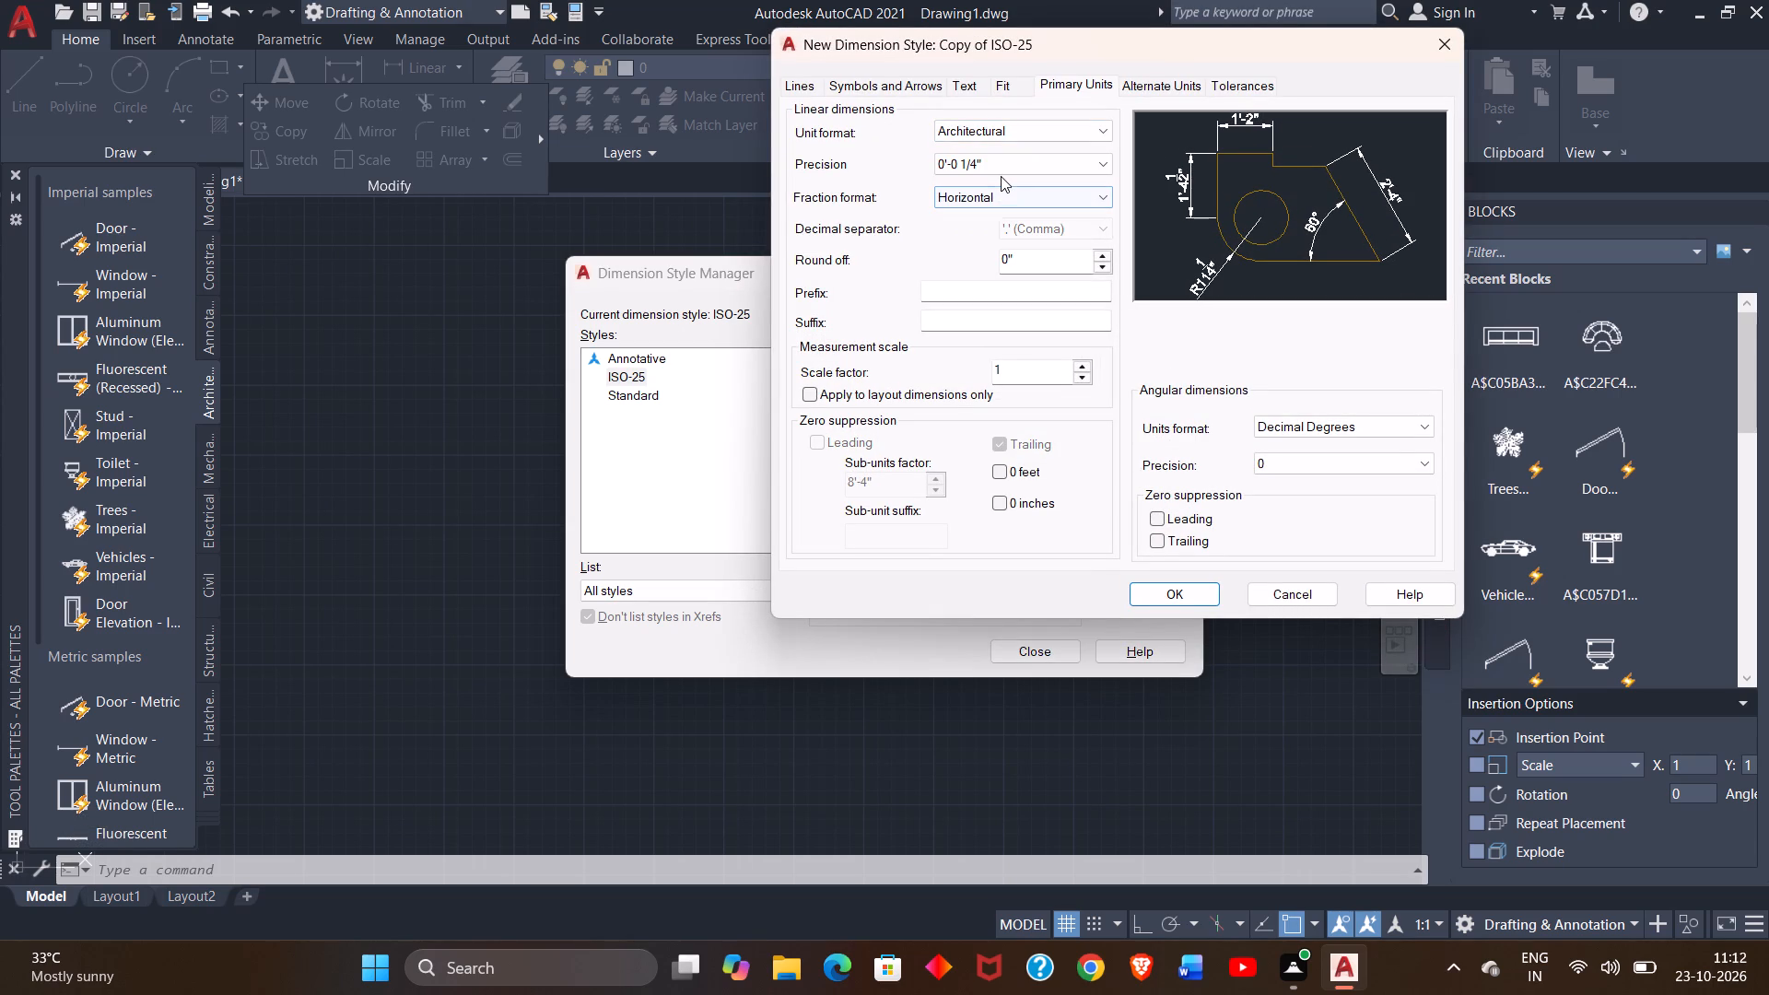
{"action": "left_click", "coordinate": [1006, 165]}
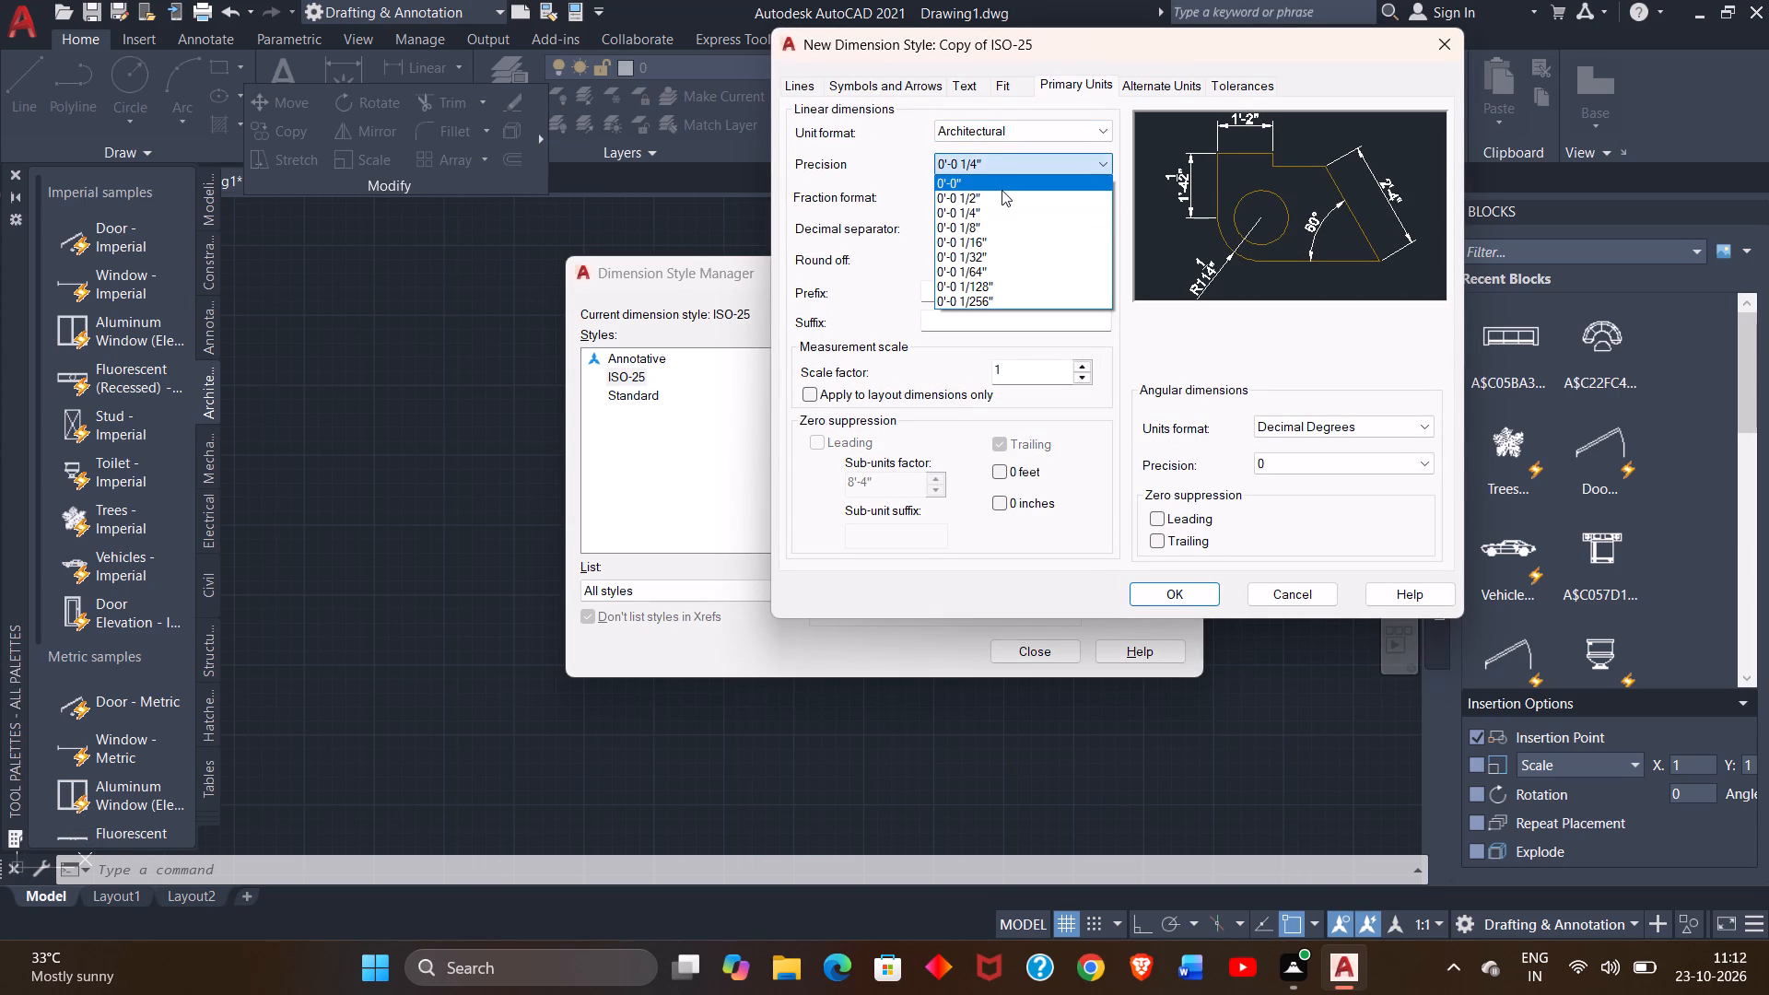
{"action": "left_click", "coordinate": [1000, 197]}
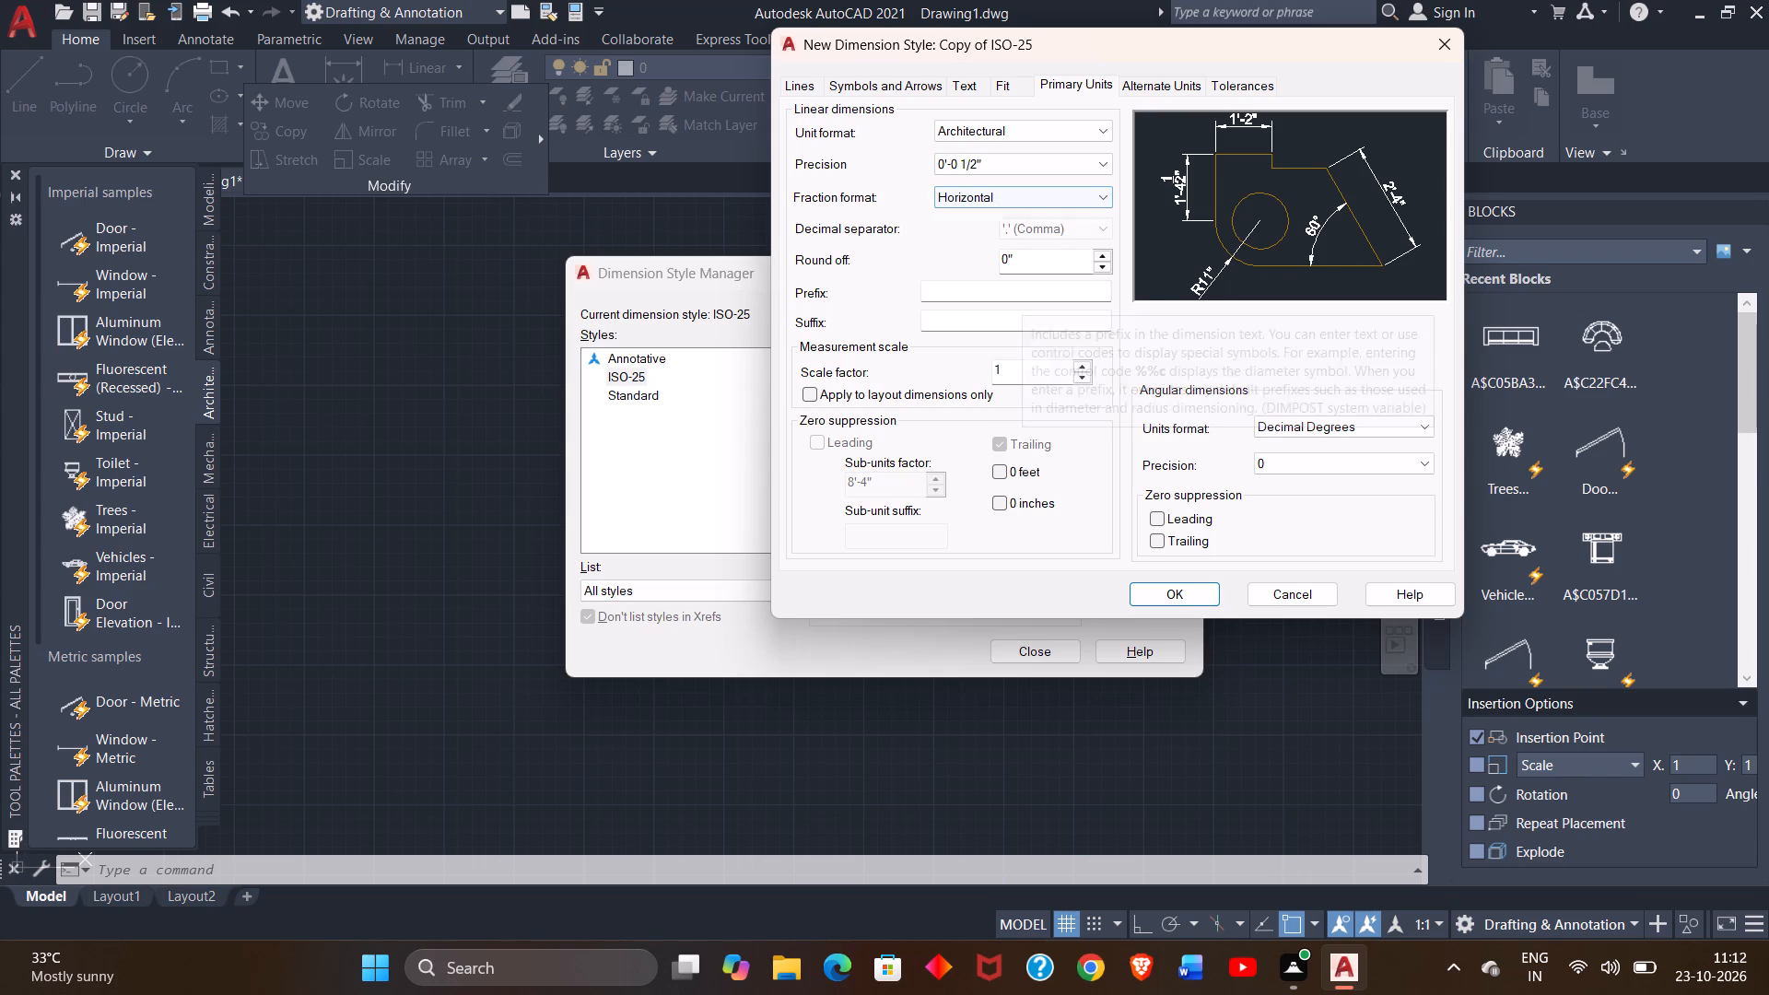
{"action": "left_click", "coordinate": [1169, 606]}
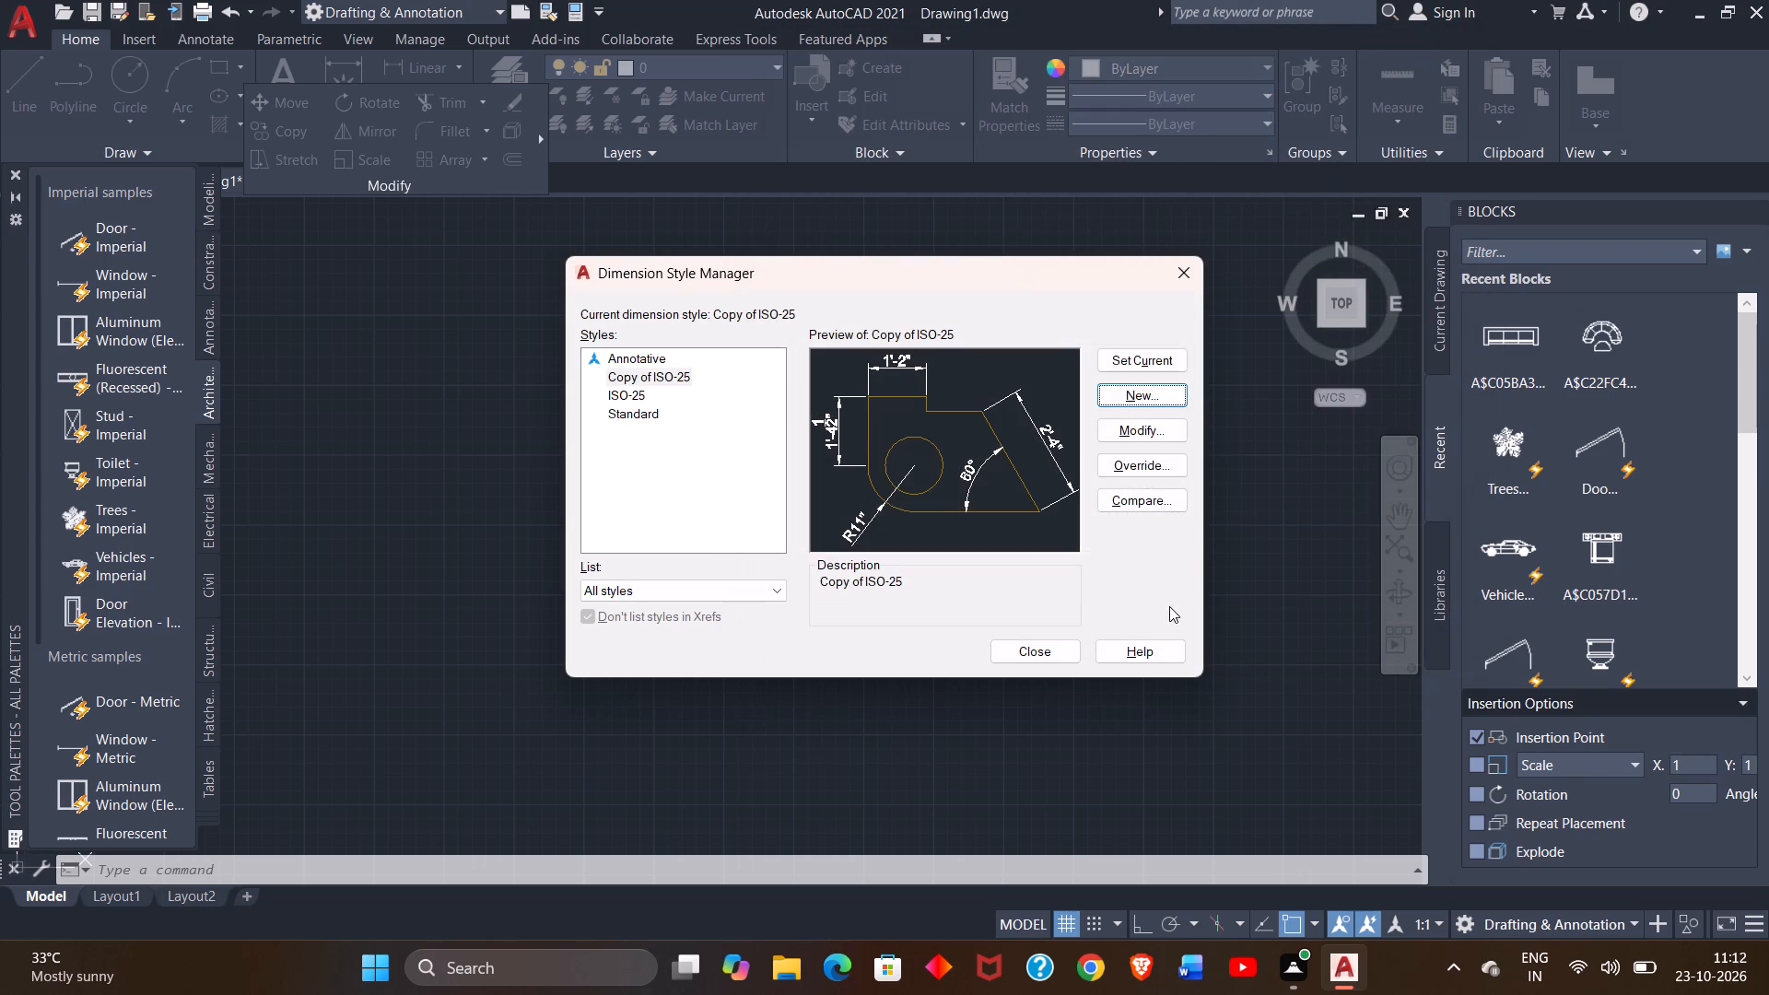
{"action": "left_click", "coordinate": [1160, 357]}
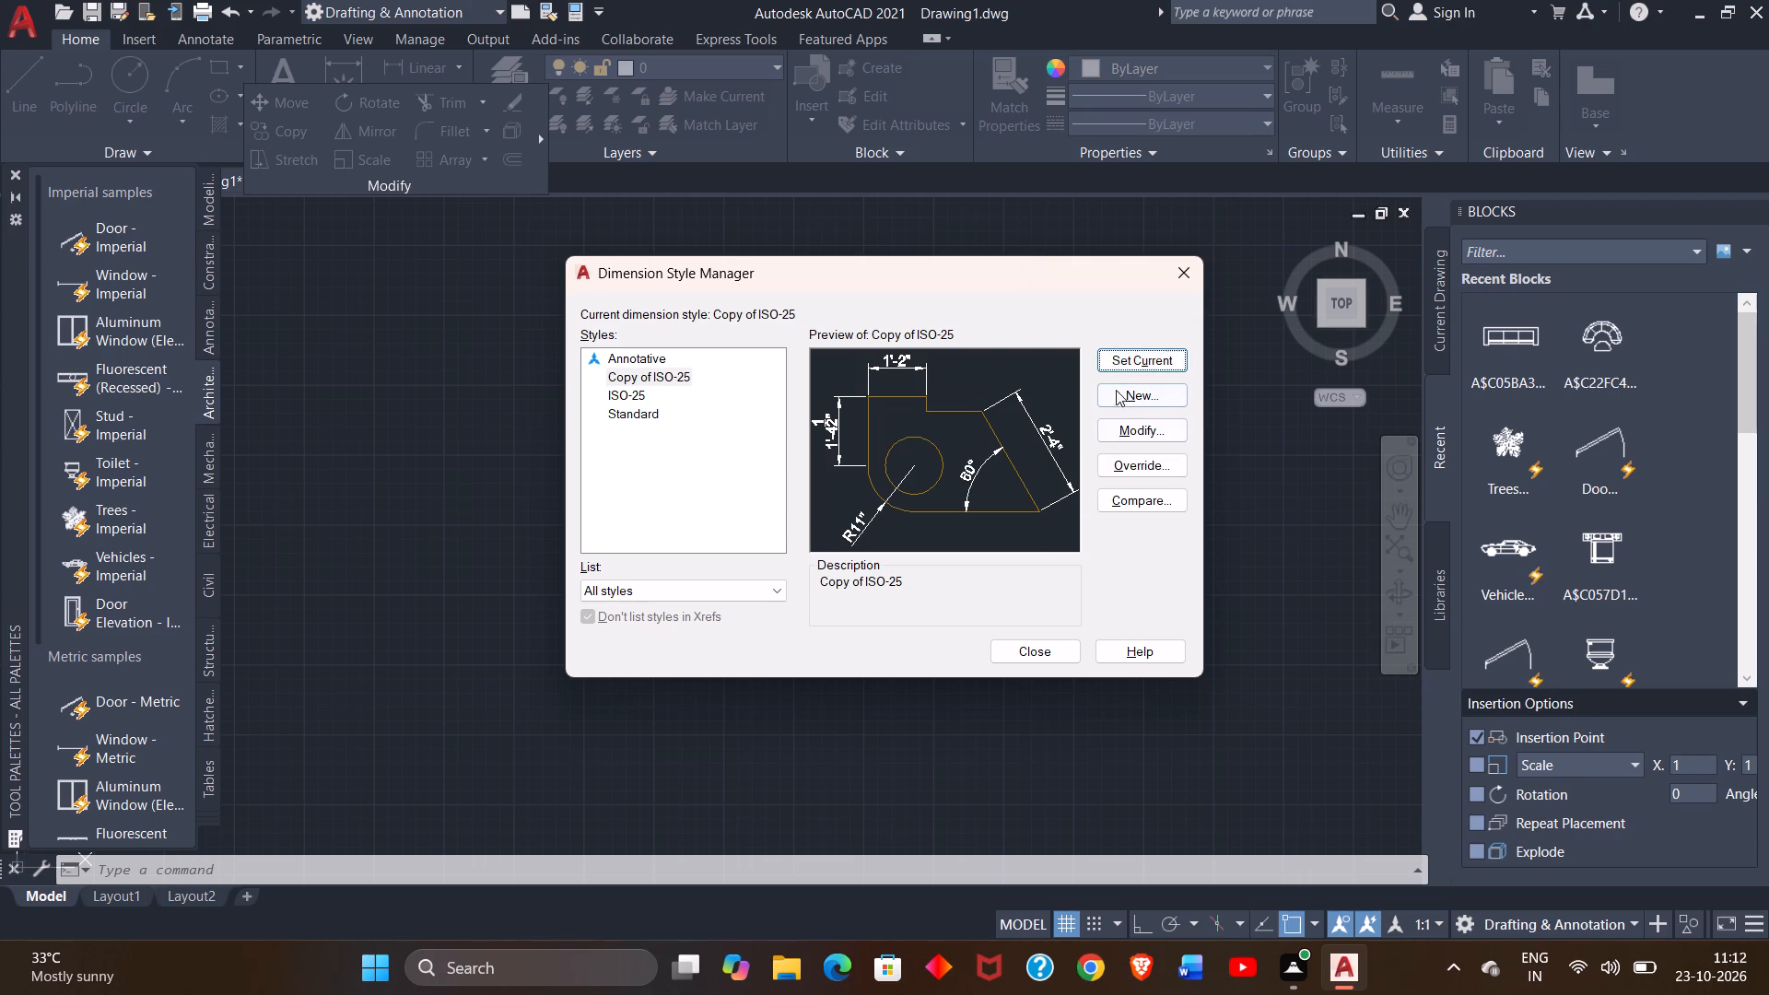
{"action": "left_click", "coordinate": [1136, 352]}
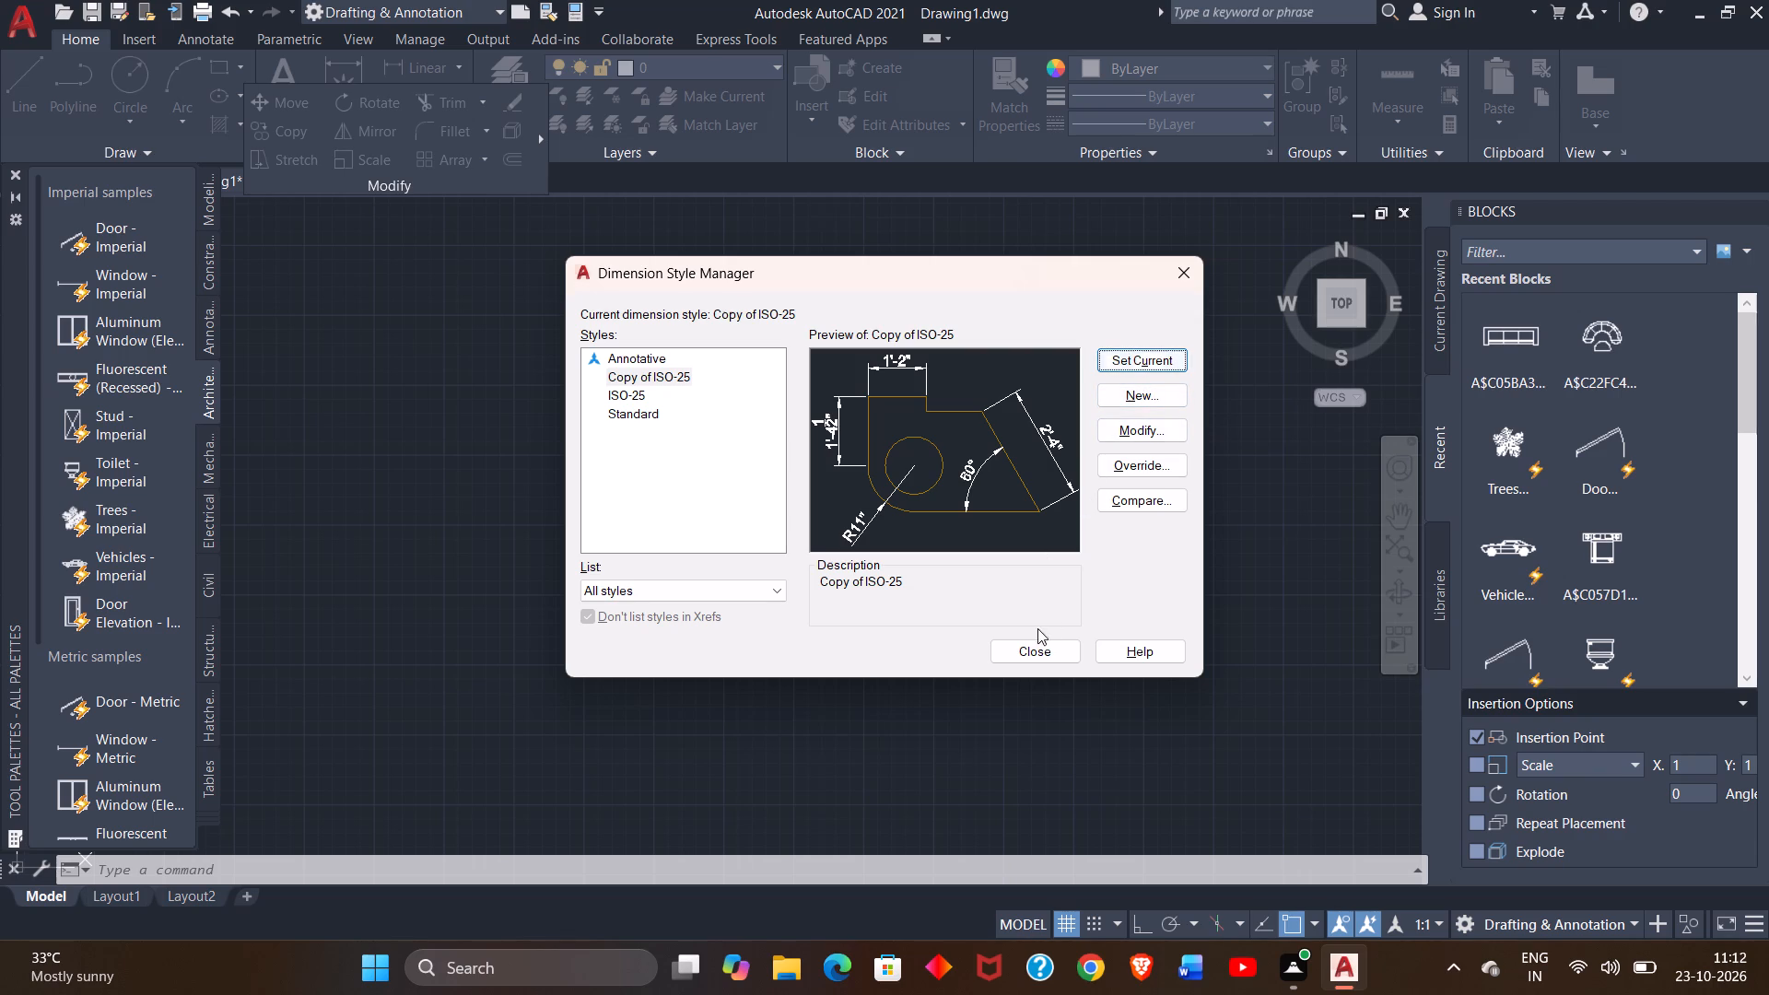
{"action": "left_click", "coordinate": [1030, 644]}
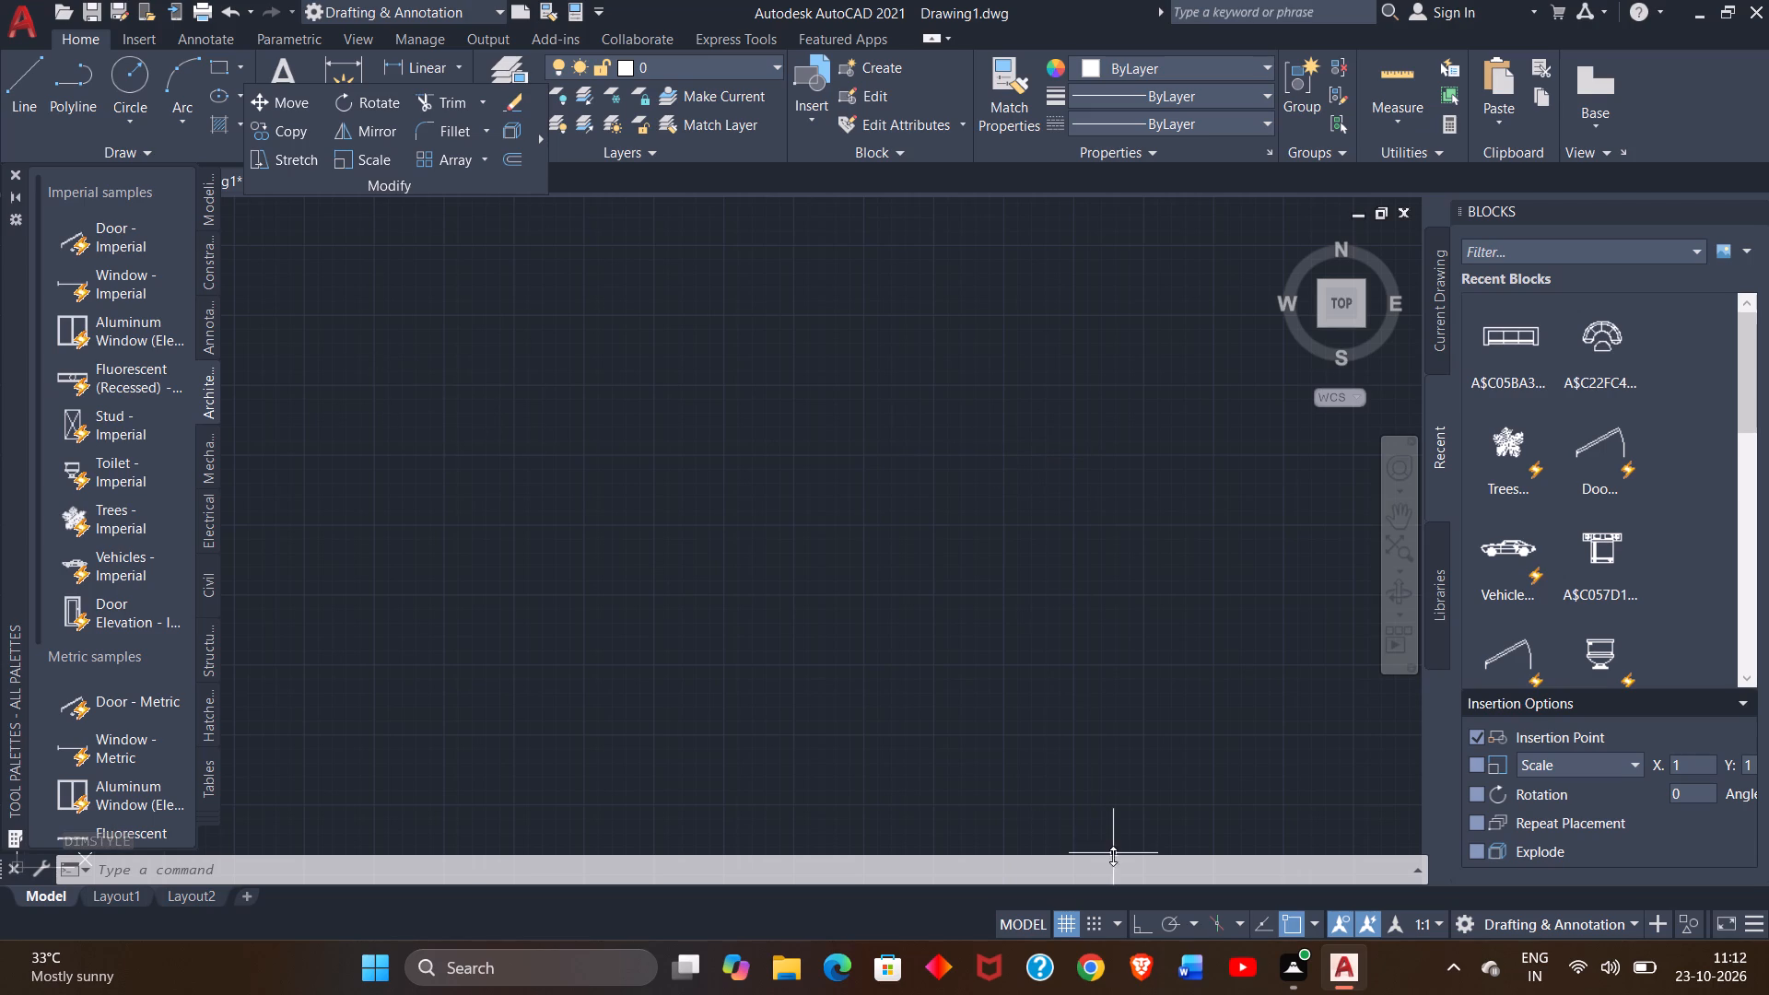
Turn on Ortho mode and draw a horizontal line freehand in the empty model space.
{"action": "left_click", "coordinate": [1138, 921]}
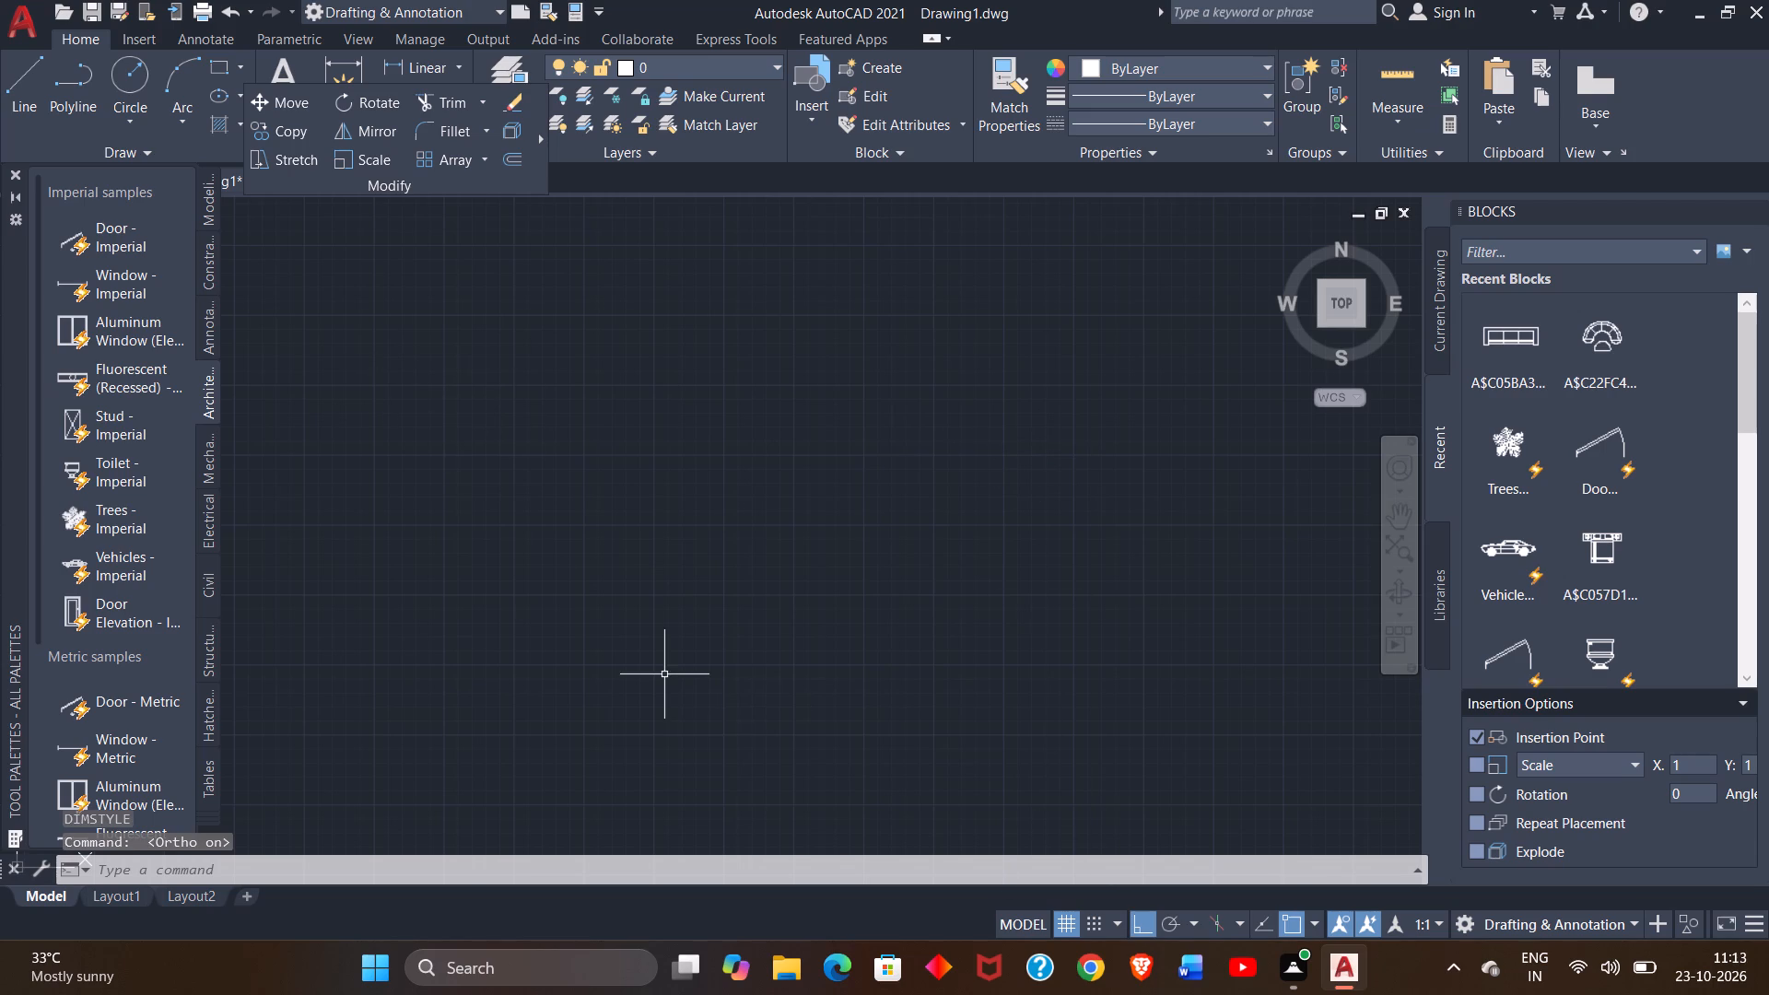
{"action": "left_click", "coordinate": [14, 88]}
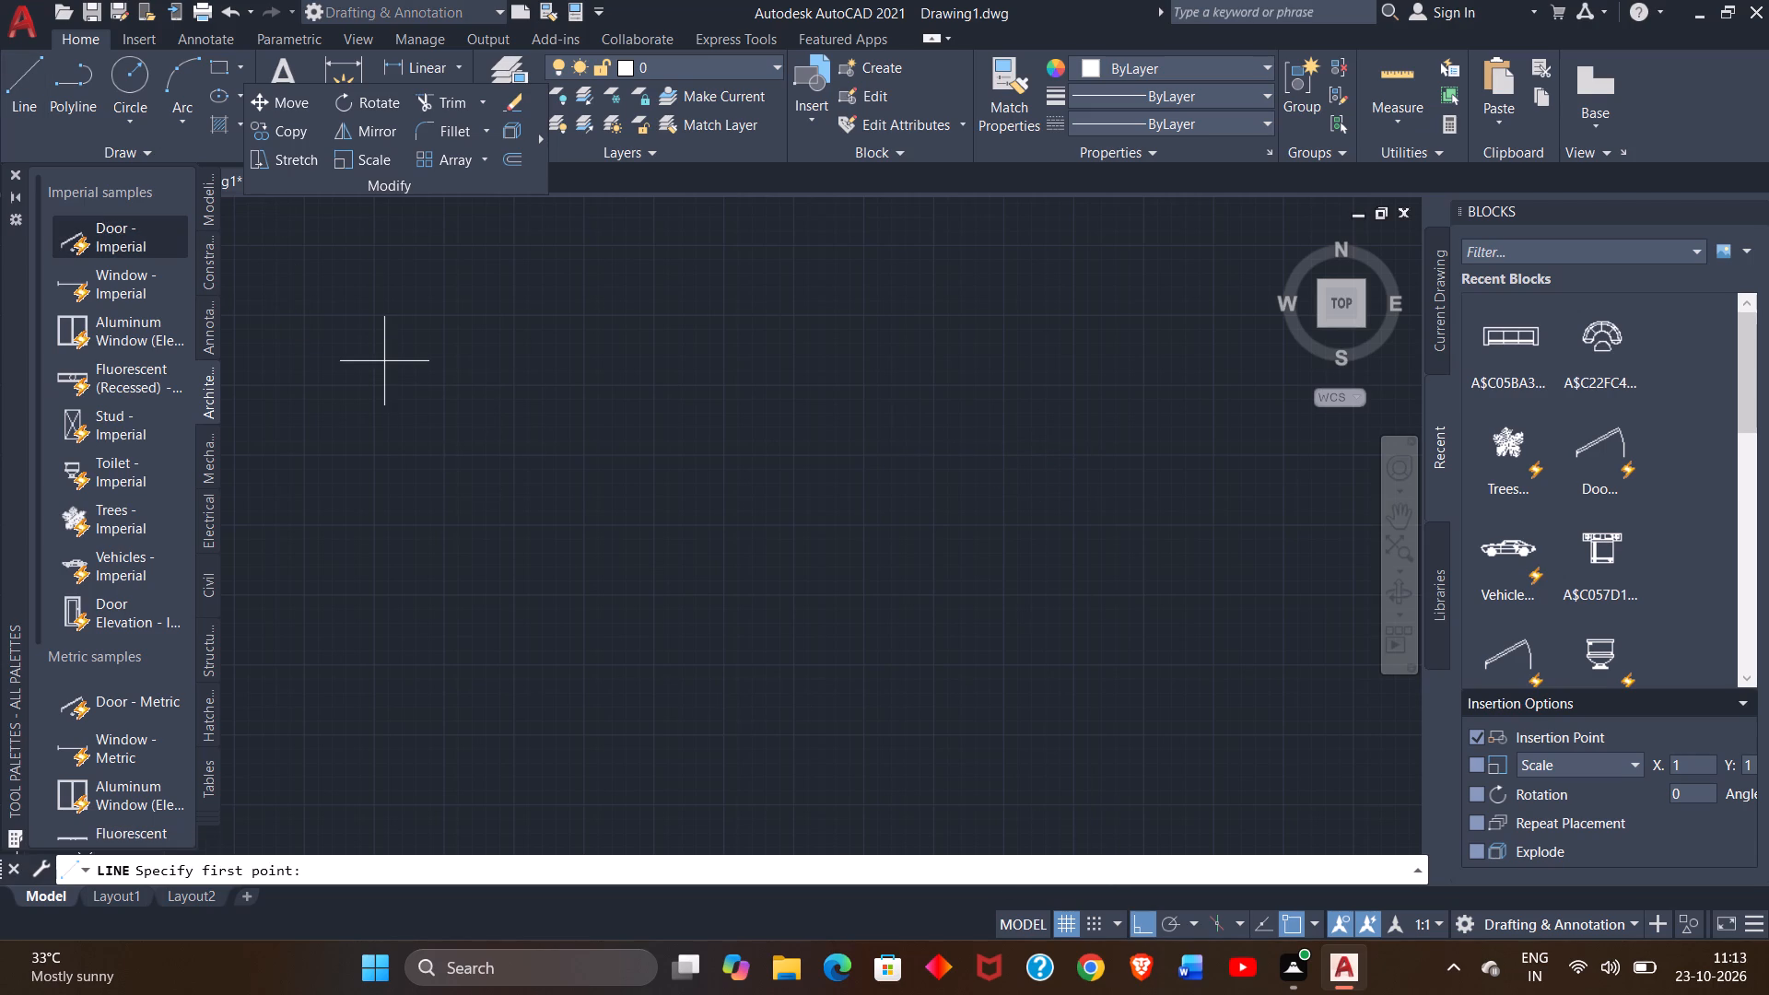
{"action": "left_click", "coordinate": [384, 361]}
{"action": "left_click", "coordinate": [570, 360]}
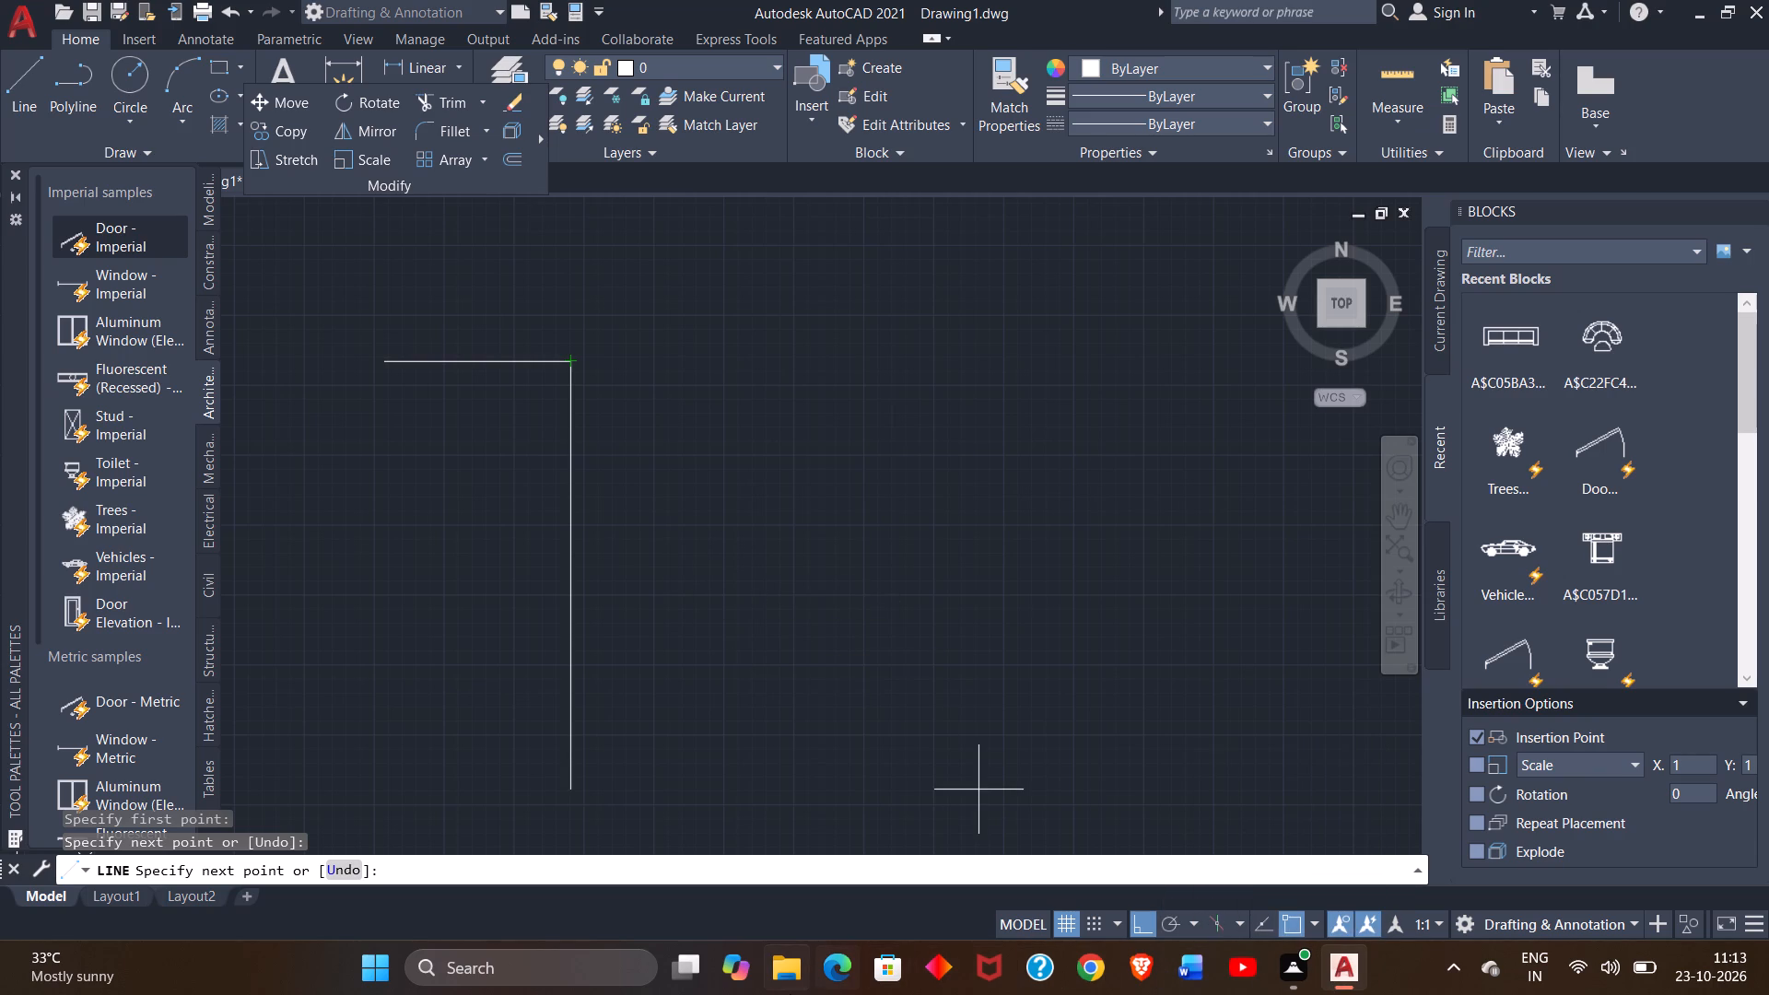
Switch to File Explorer, open the FIRST FLOOR PLAN image from Downloads, and examine its room layout and dimensions up close.
{"action": "left_click", "coordinate": [784, 968]}
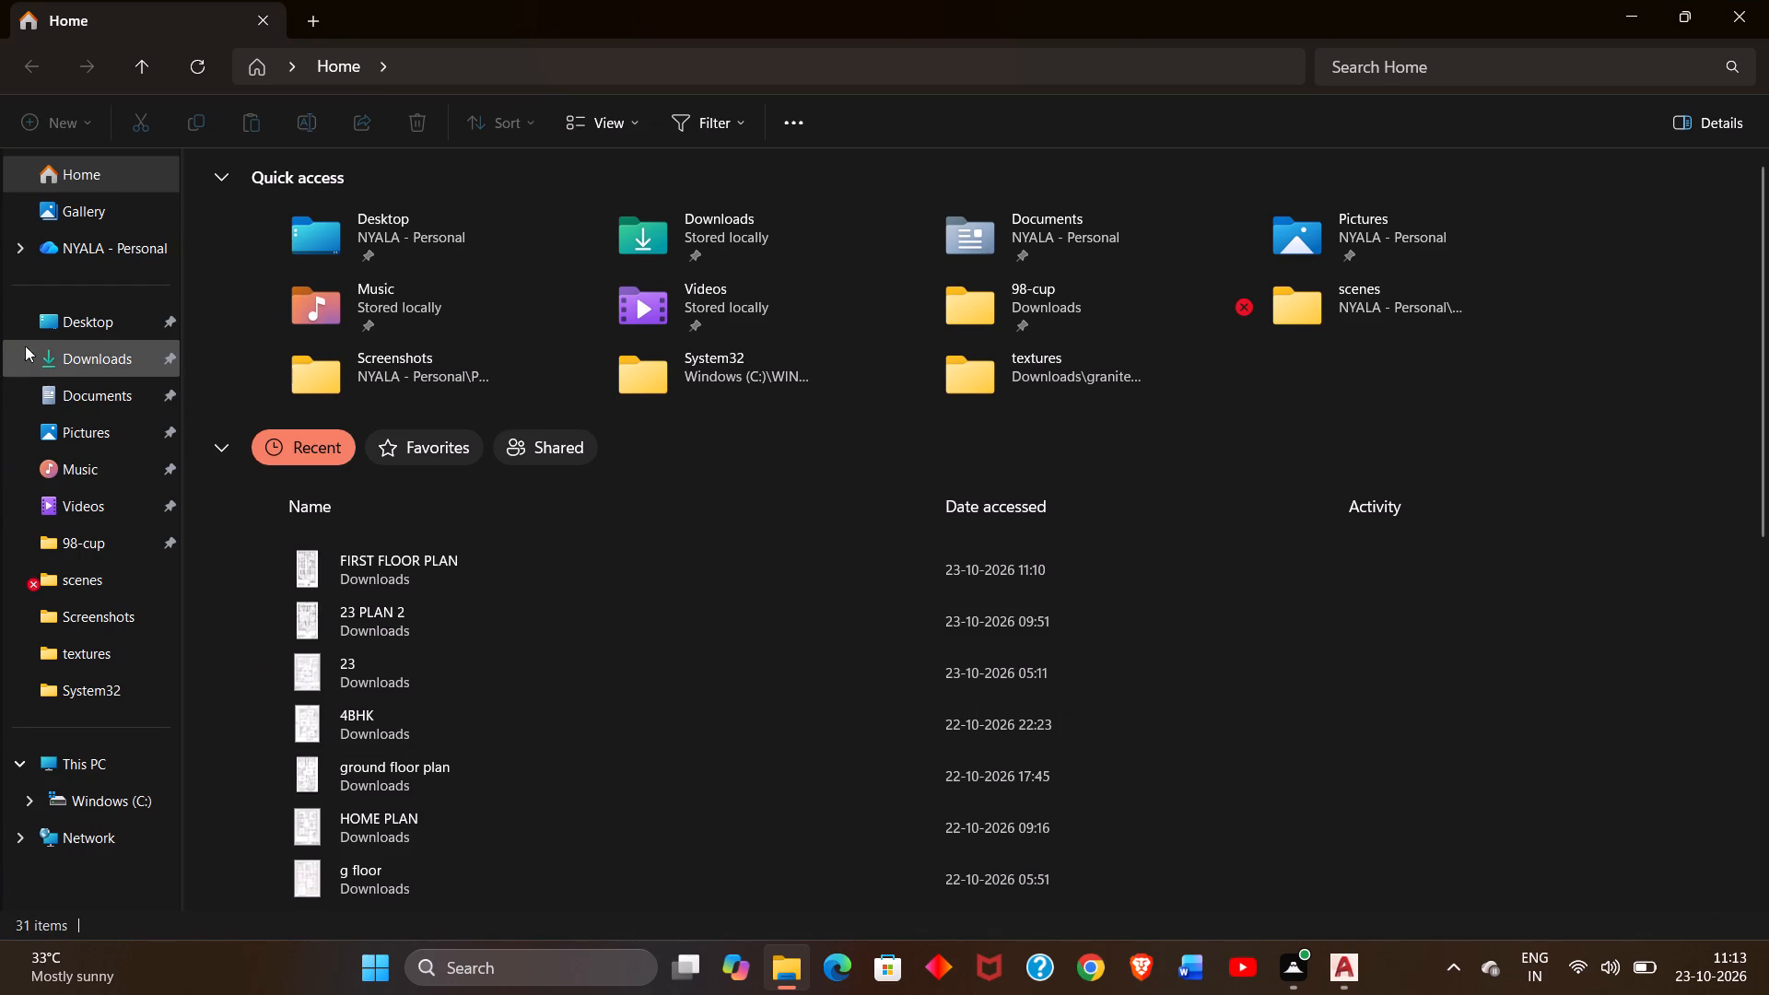
{"action": "double_click", "coordinate": [65, 354]}
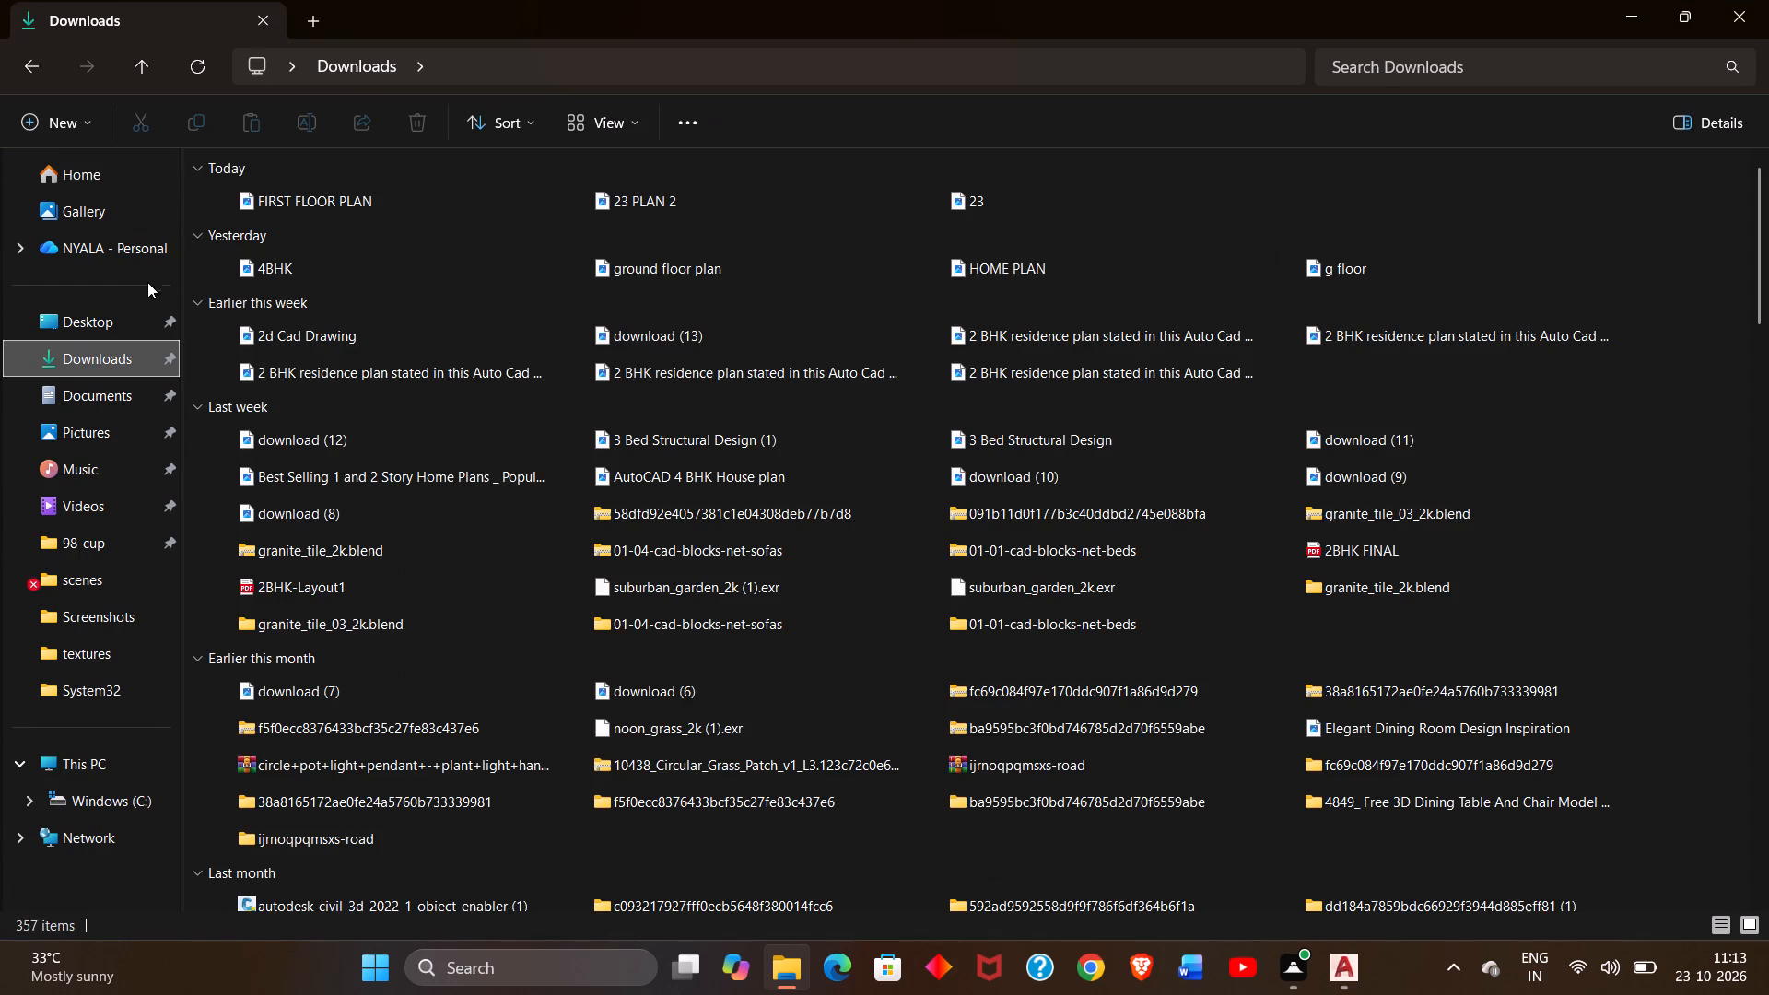
{"action": "double_click", "coordinate": [288, 194]}
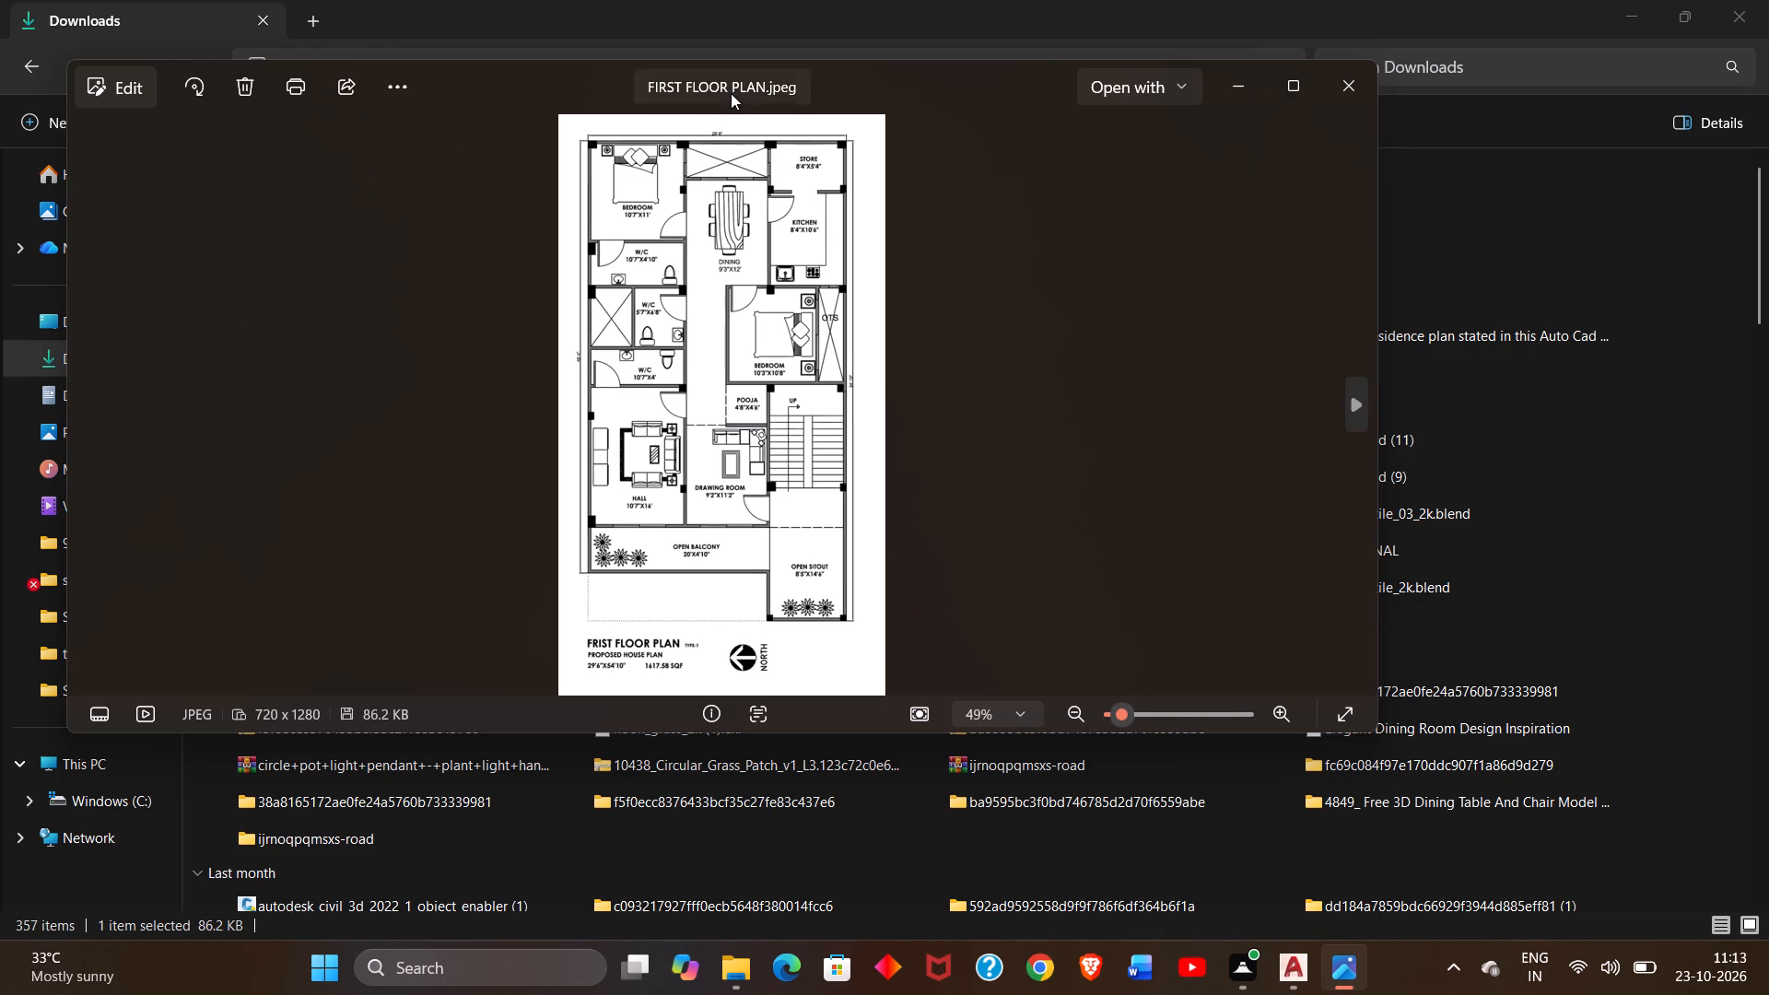
{"action": "left_click", "coordinate": [1273, 84]}
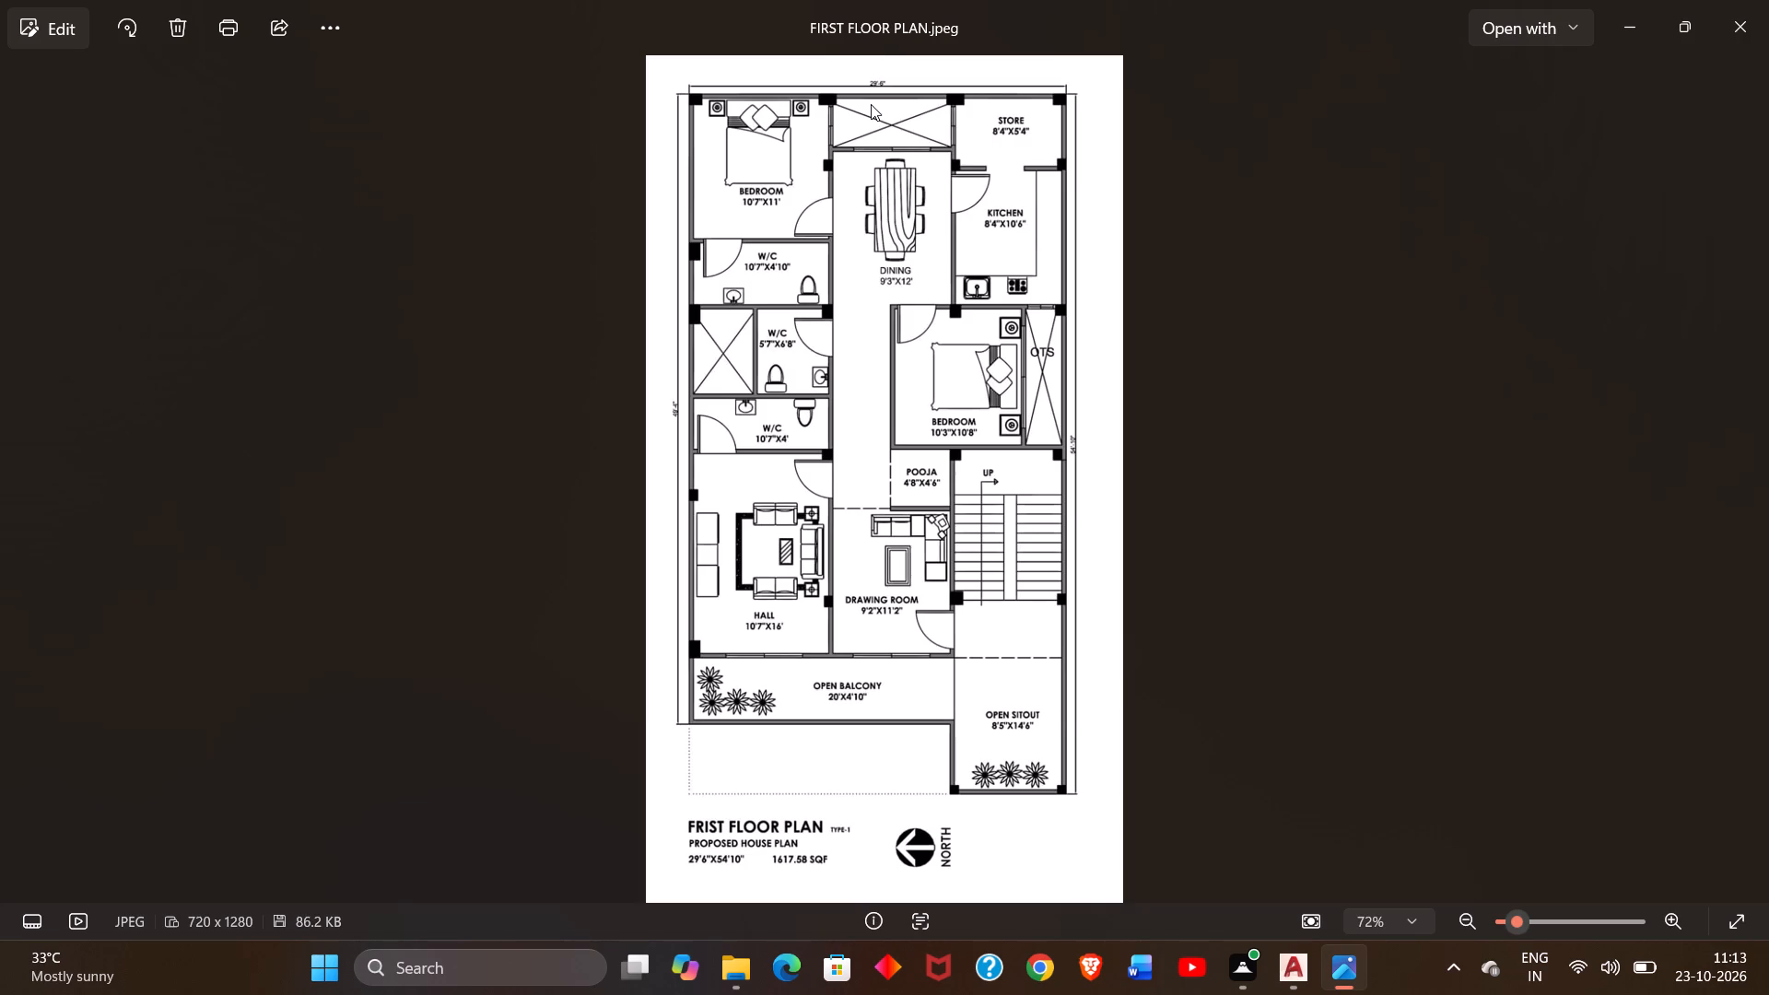
{"action": "scroll", "coordinate": [862, 103], "scroll_direction": "up", "scroll_amount": 5, "text": "ctrl"}
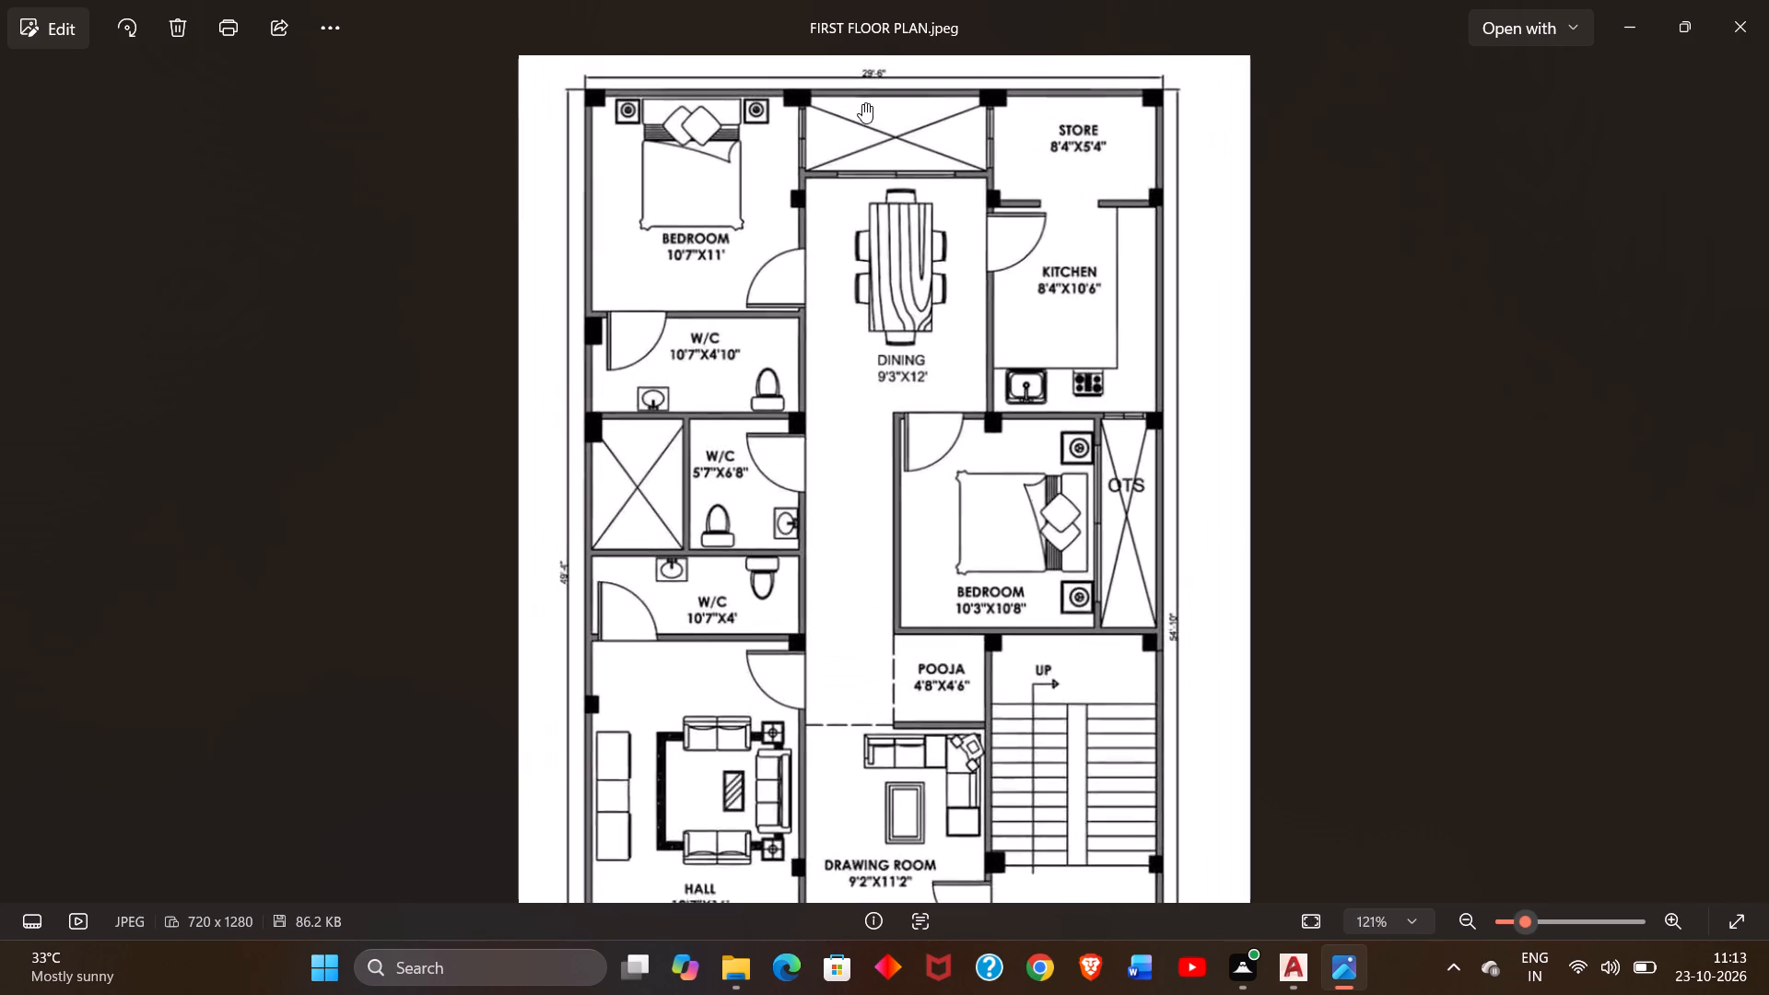
{"action": "scroll", "coordinate": [862, 103], "scroll_direction": "up", "scroll_amount": 2, "text": "ctrl"}
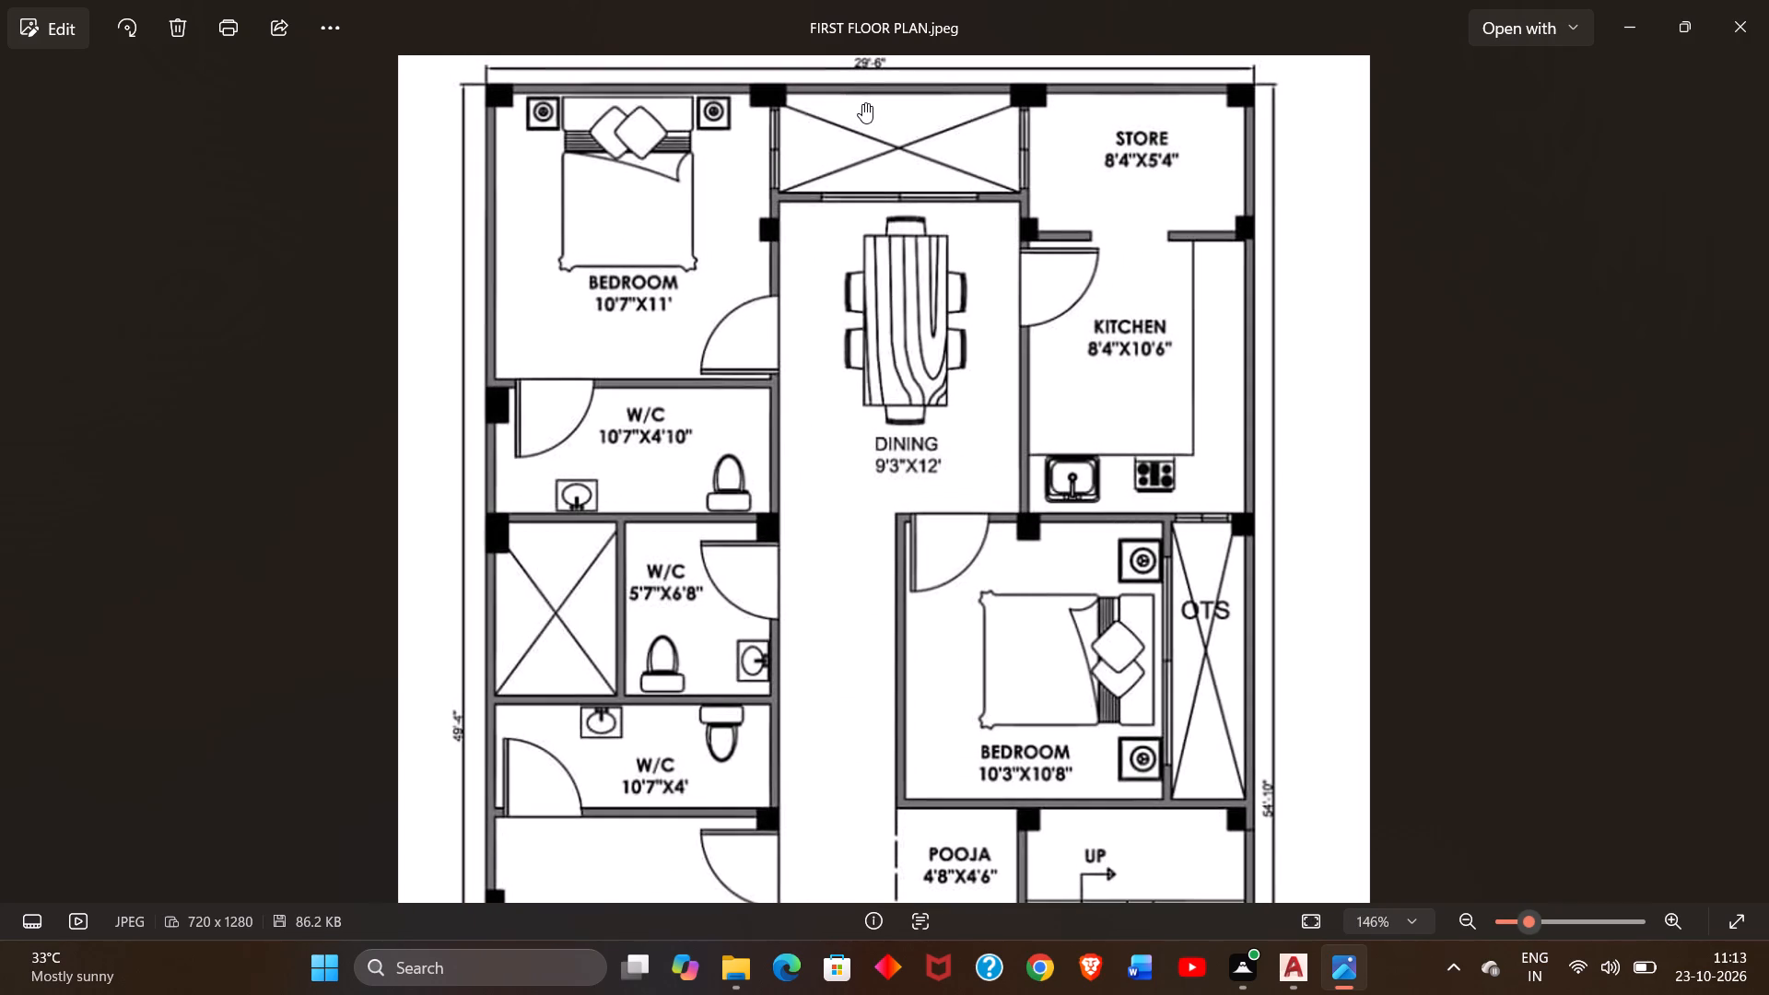
{"action": "scroll", "coordinate": [862, 103], "scroll_direction": "down", "scroll_amount": 3, "text": "ctrl"}
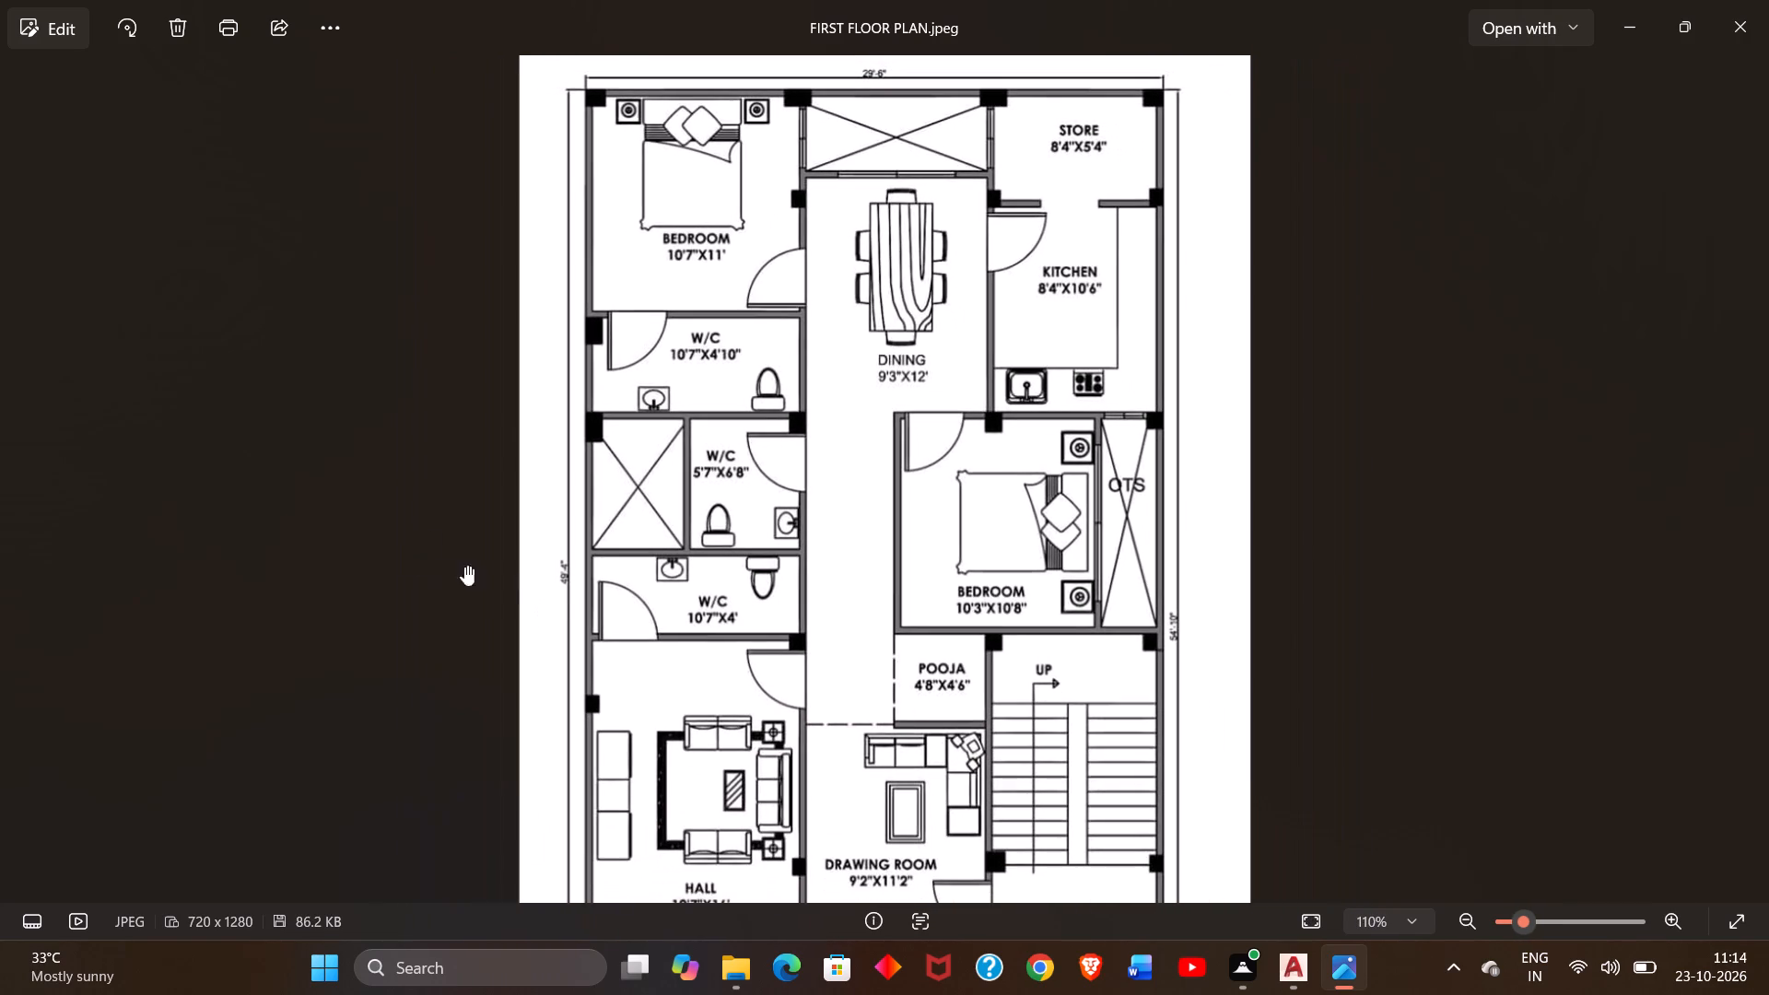
Examine the overall outer dimensions and room sizes in the first floor plan image.
{"action": "scroll", "coordinate": [555, 582], "scroll_direction": "up", "scroll_amount": 3, "text": "ctrl"}
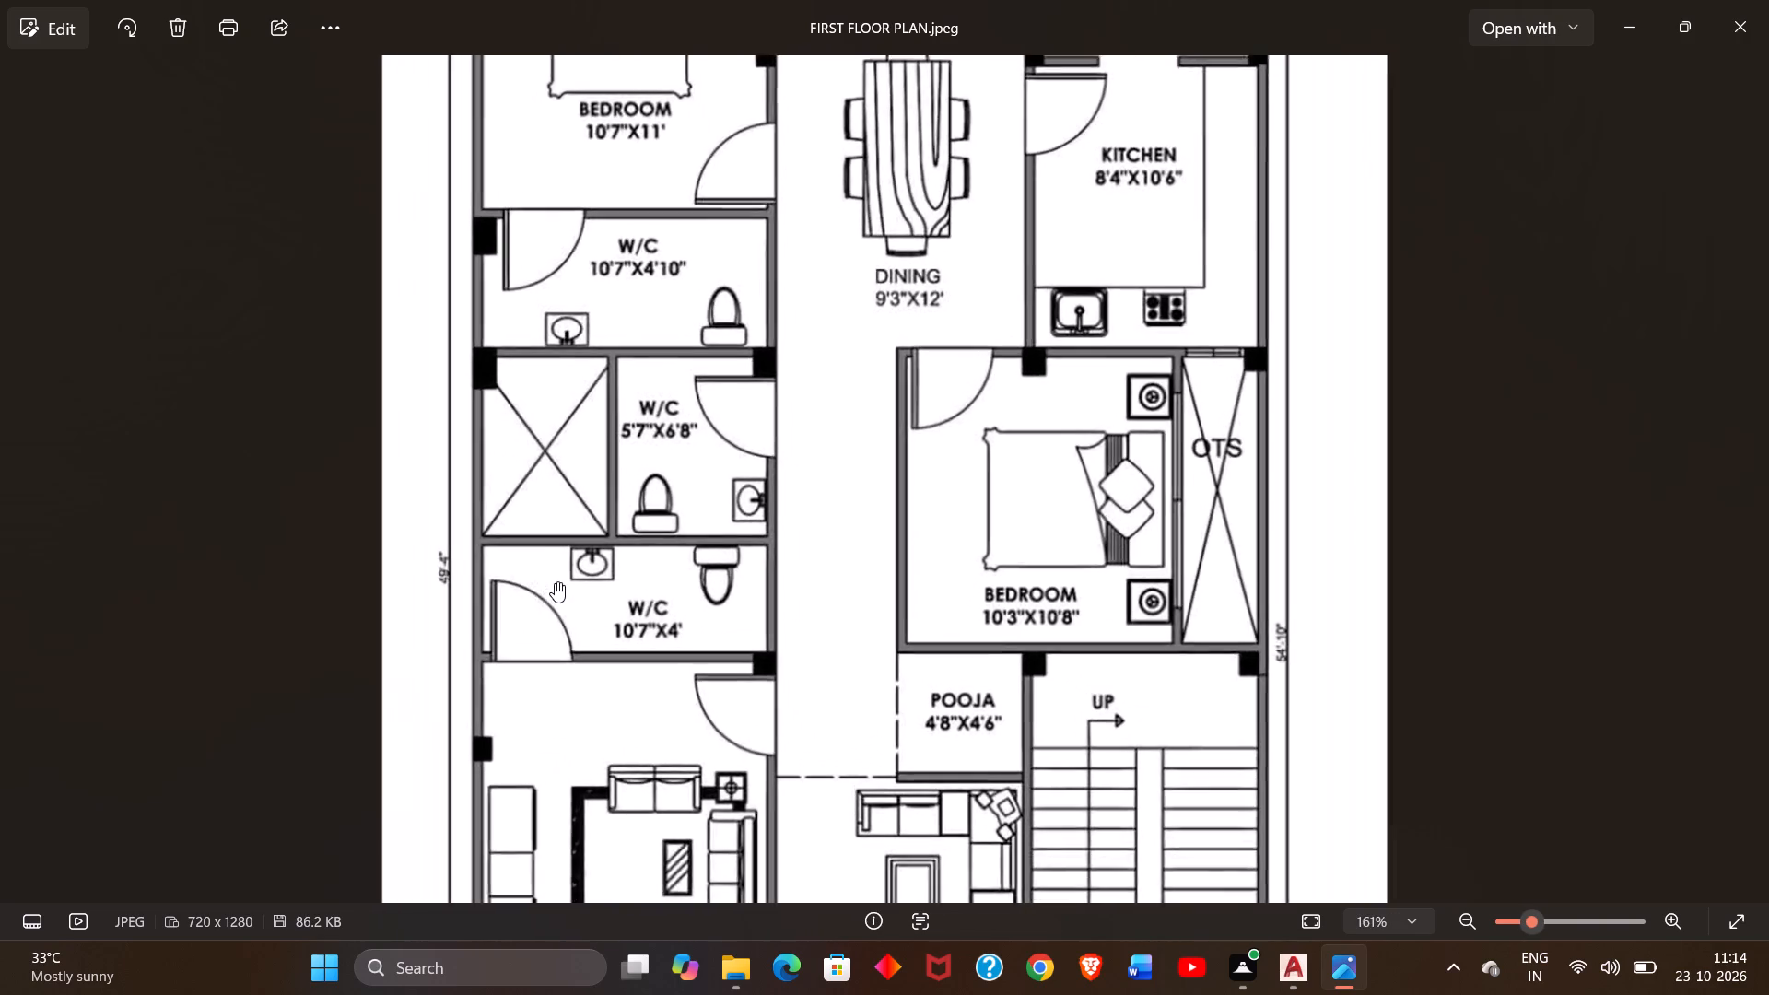
{"action": "scroll", "coordinate": [555, 582], "scroll_direction": "up", "scroll_amount": 2, "text": "ctrl"}
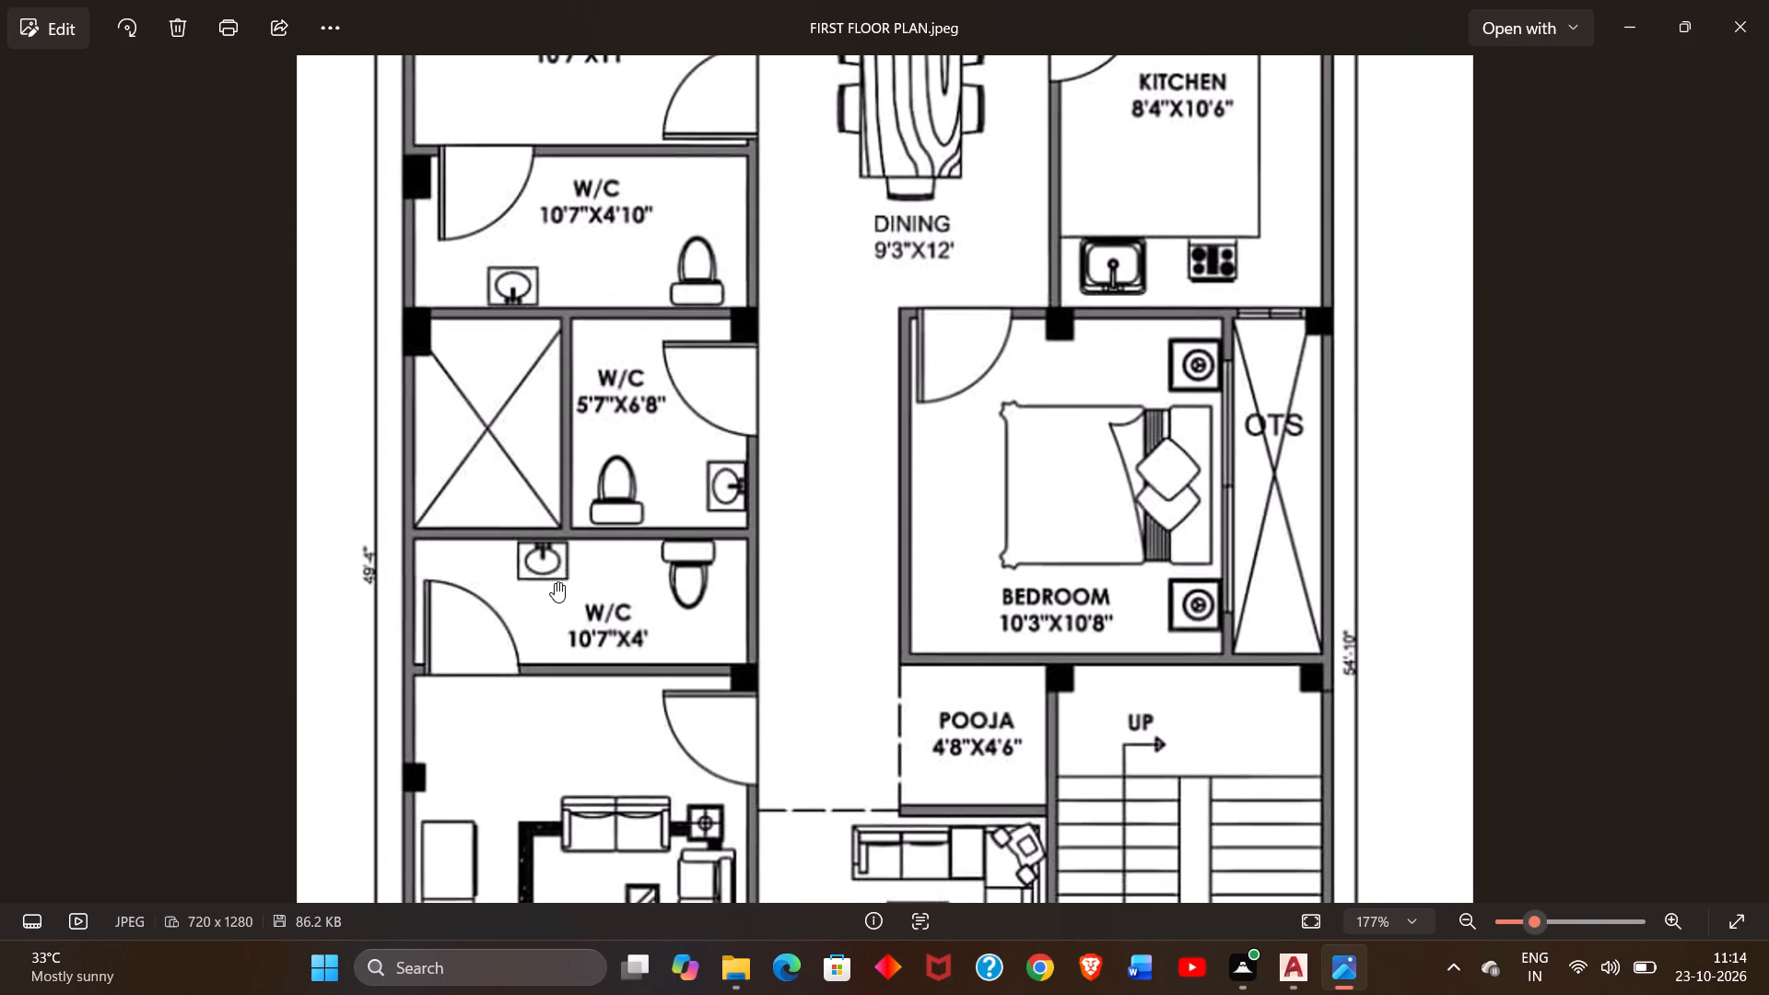
{"action": "scroll", "coordinate": [555, 582], "scroll_direction": "down", "scroll_amount": 8, "text": "ctrl"}
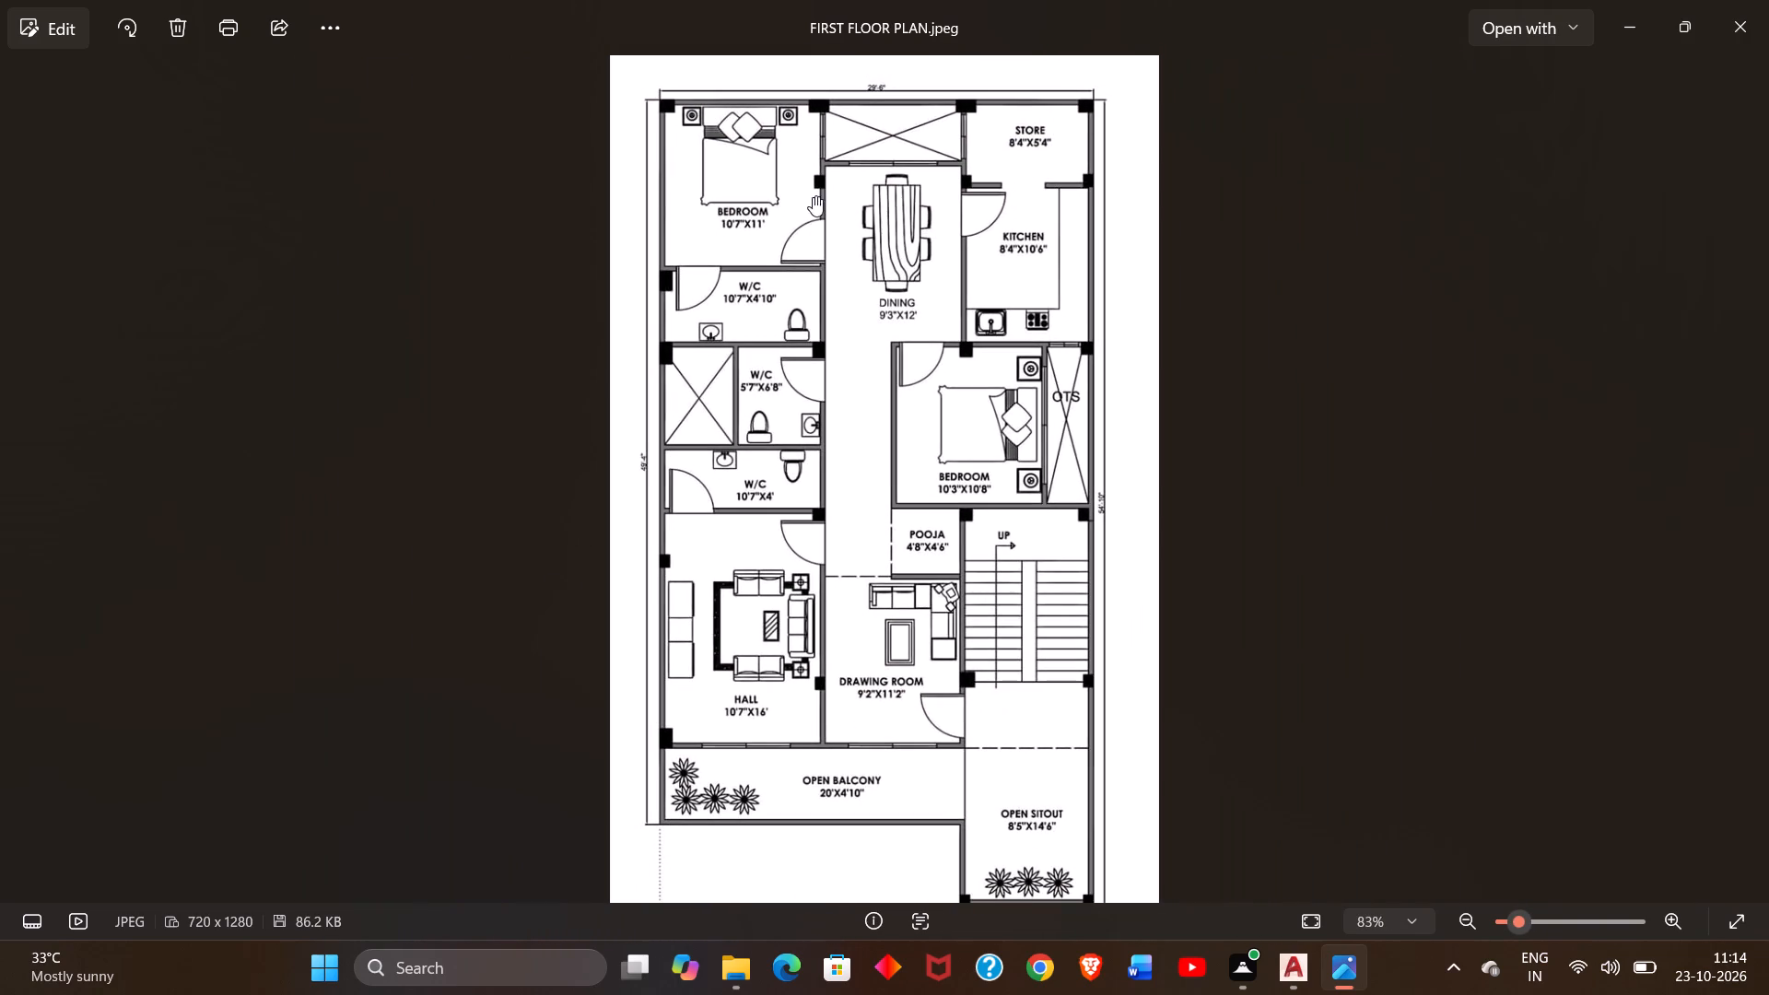
{"action": "scroll", "coordinate": [873, 76], "scroll_direction": "up", "scroll_amount": 6, "text": "ctrl"}
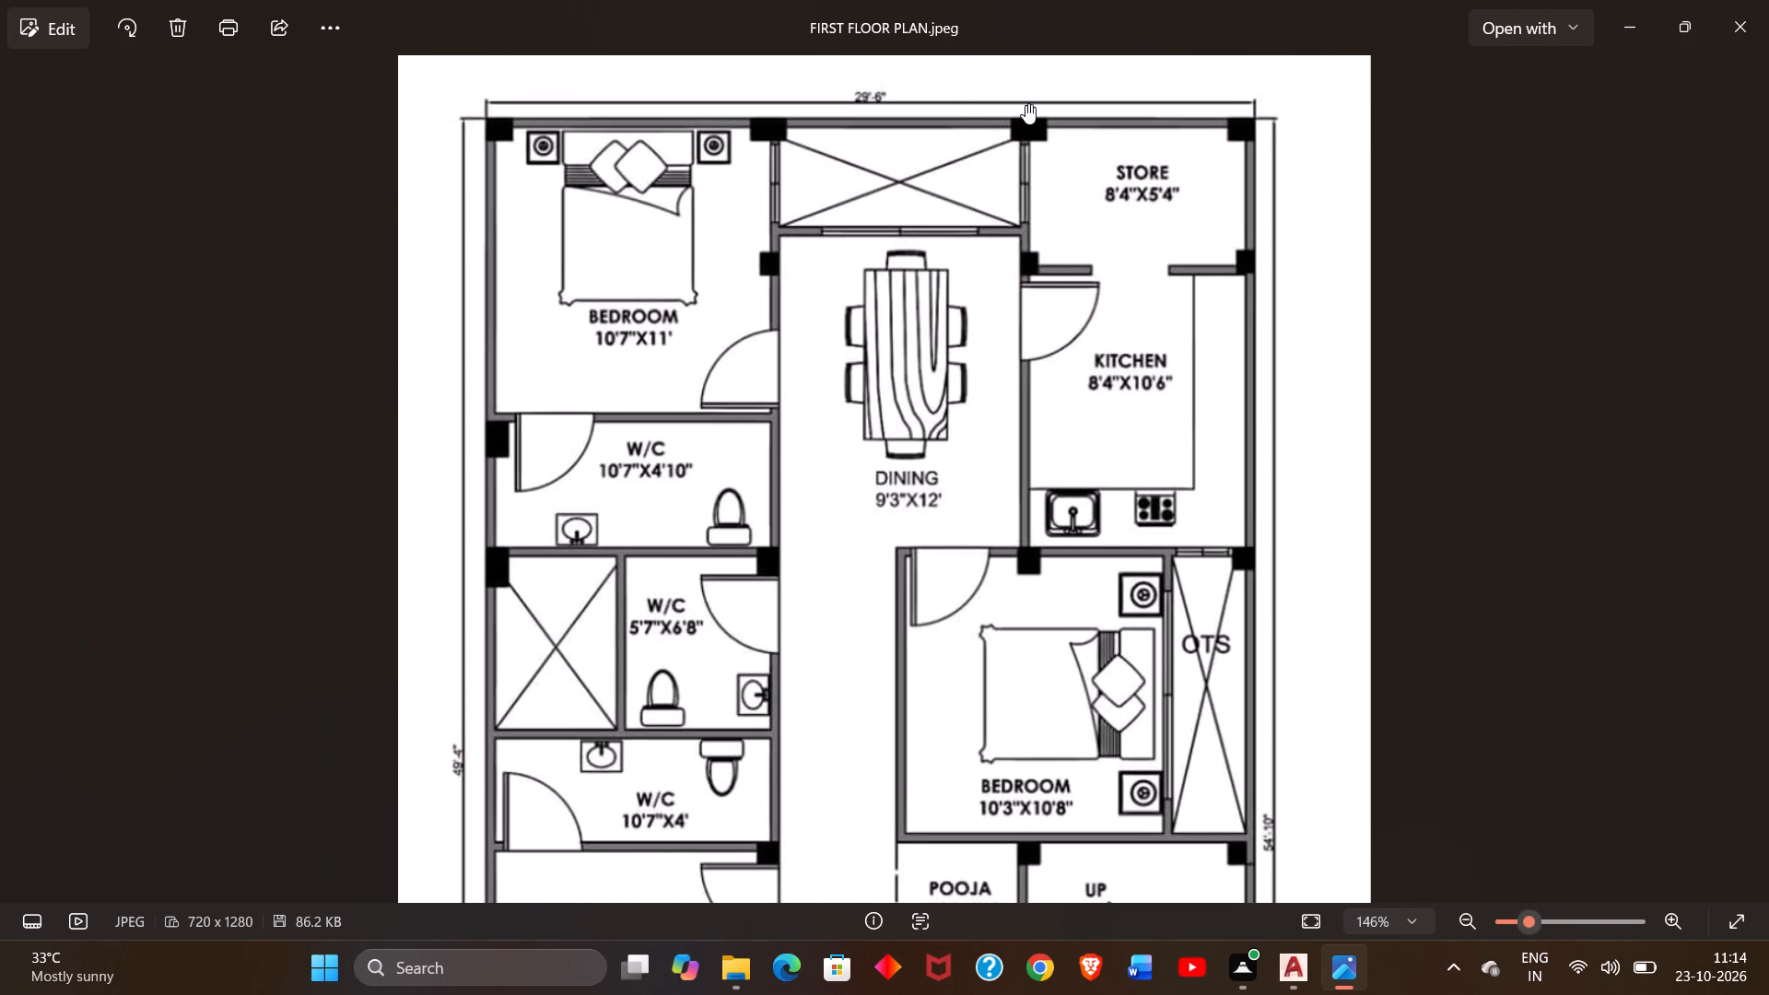
{"action": "scroll", "coordinate": [719, 250], "scroll_direction": "down", "scroll_amount": 4, "text": "ctrl"}
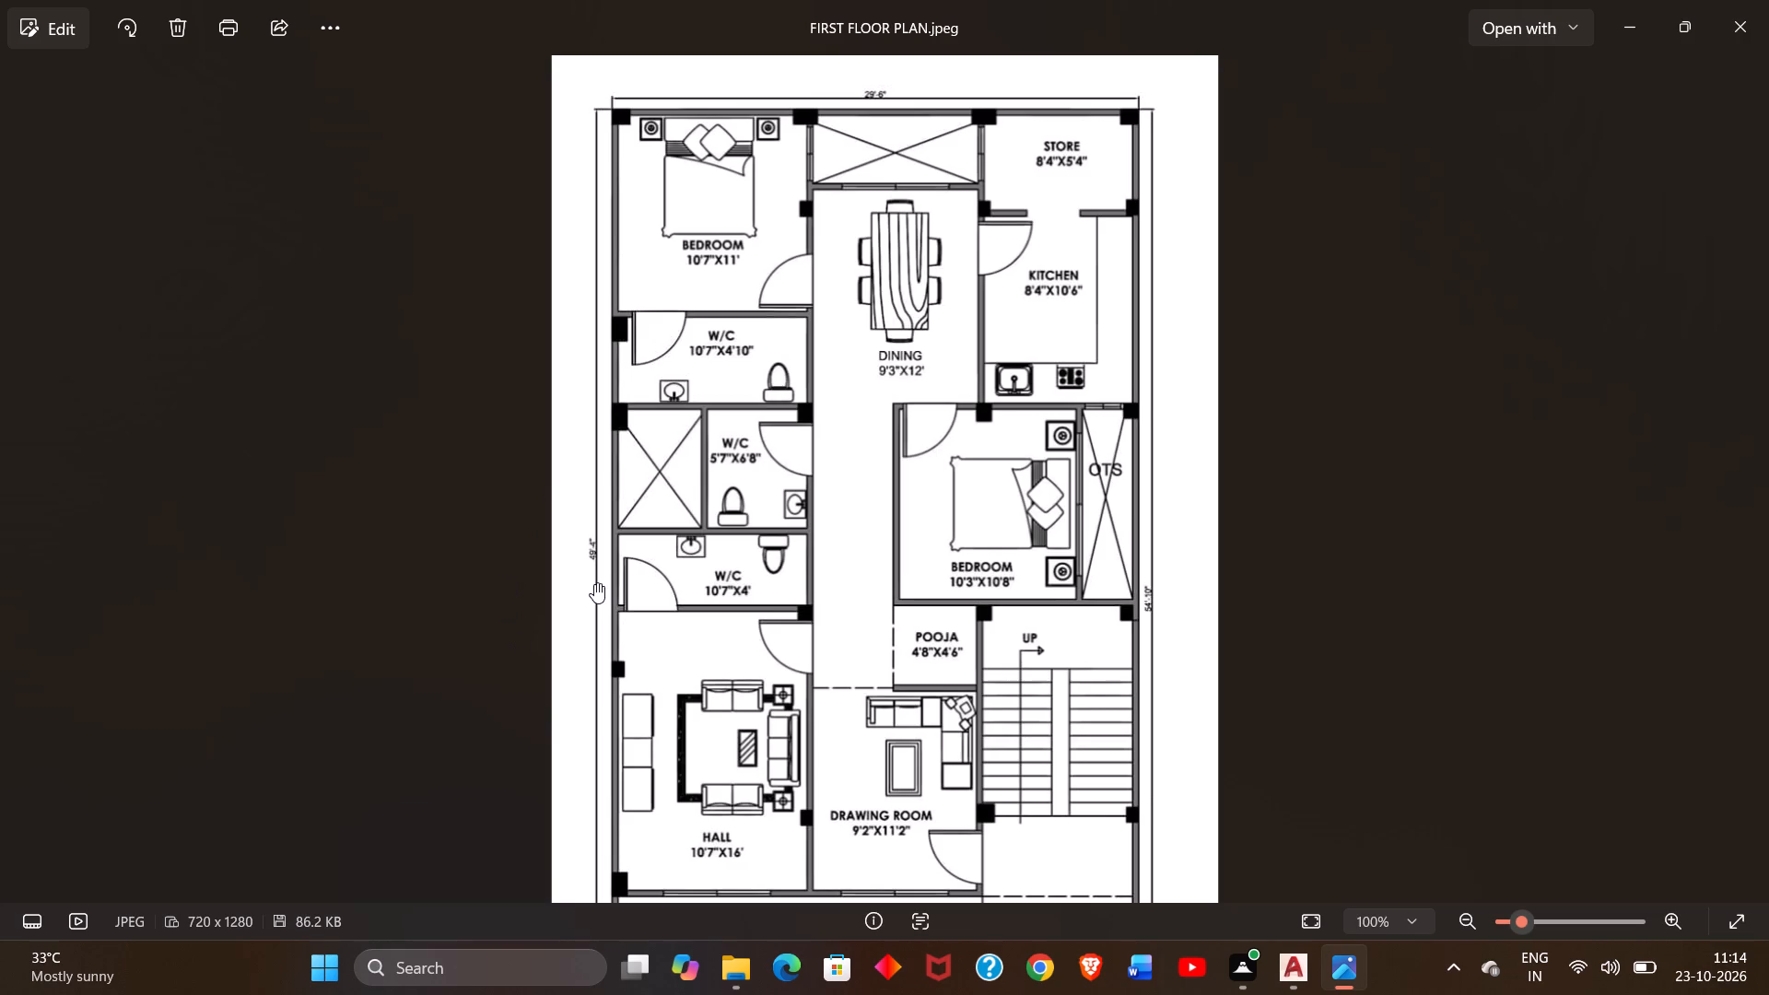
{"action": "scroll", "coordinate": [594, 583], "scroll_direction": "up", "scroll_amount": 5, "text": "ctrl"}
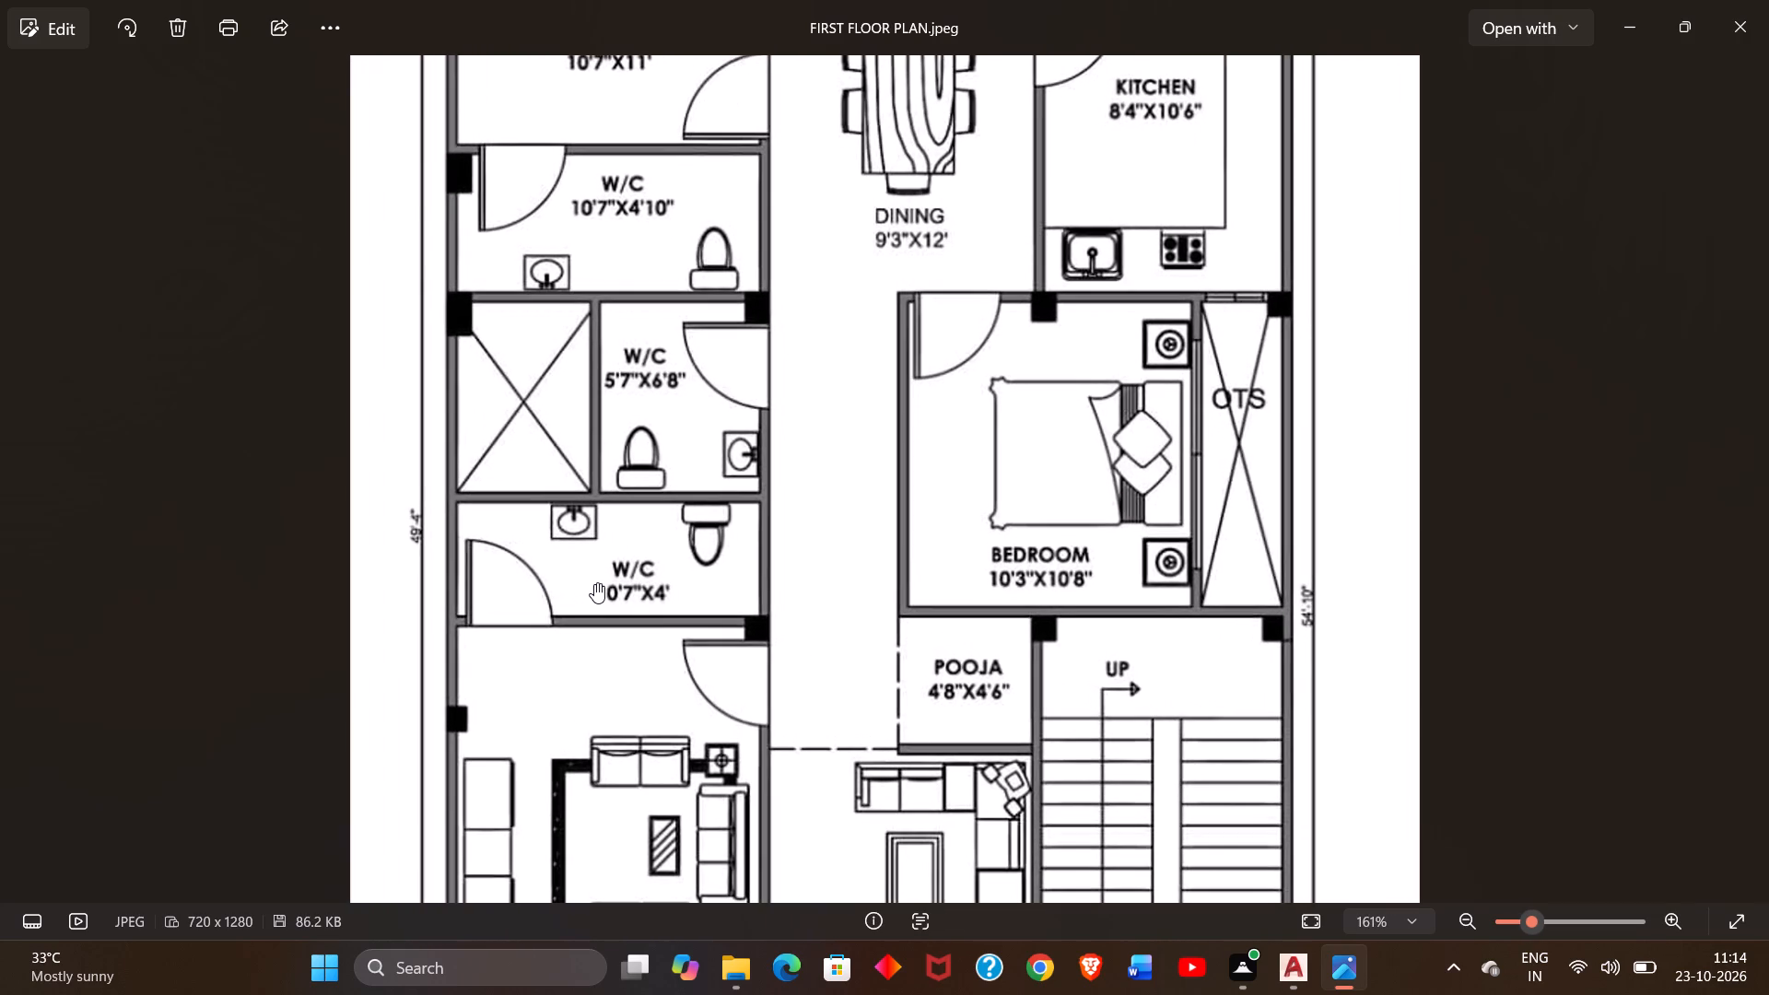
{"action": "scroll", "coordinate": [594, 583], "scroll_direction": "down", "scroll_amount": 7, "text": "ctrl"}
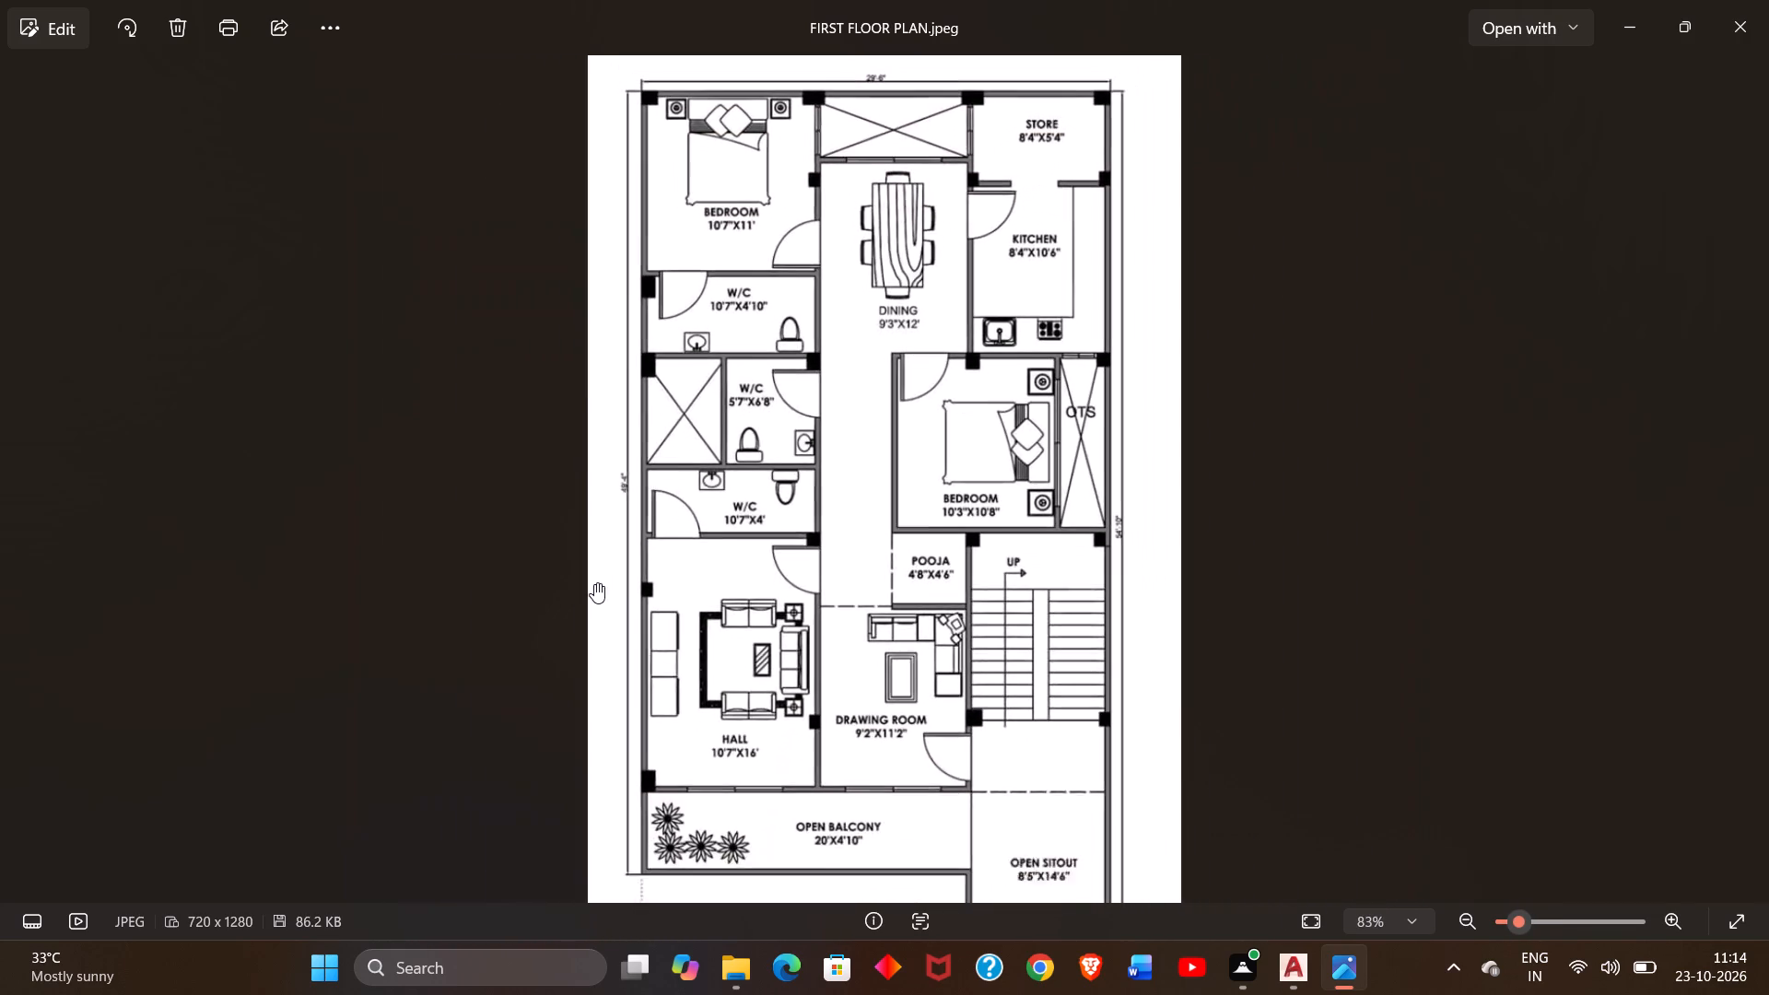
Switch to AutoCAD, end the running Line command and erase the freehand horizontal line.
{"action": "left_click", "coordinate": [1289, 969]}
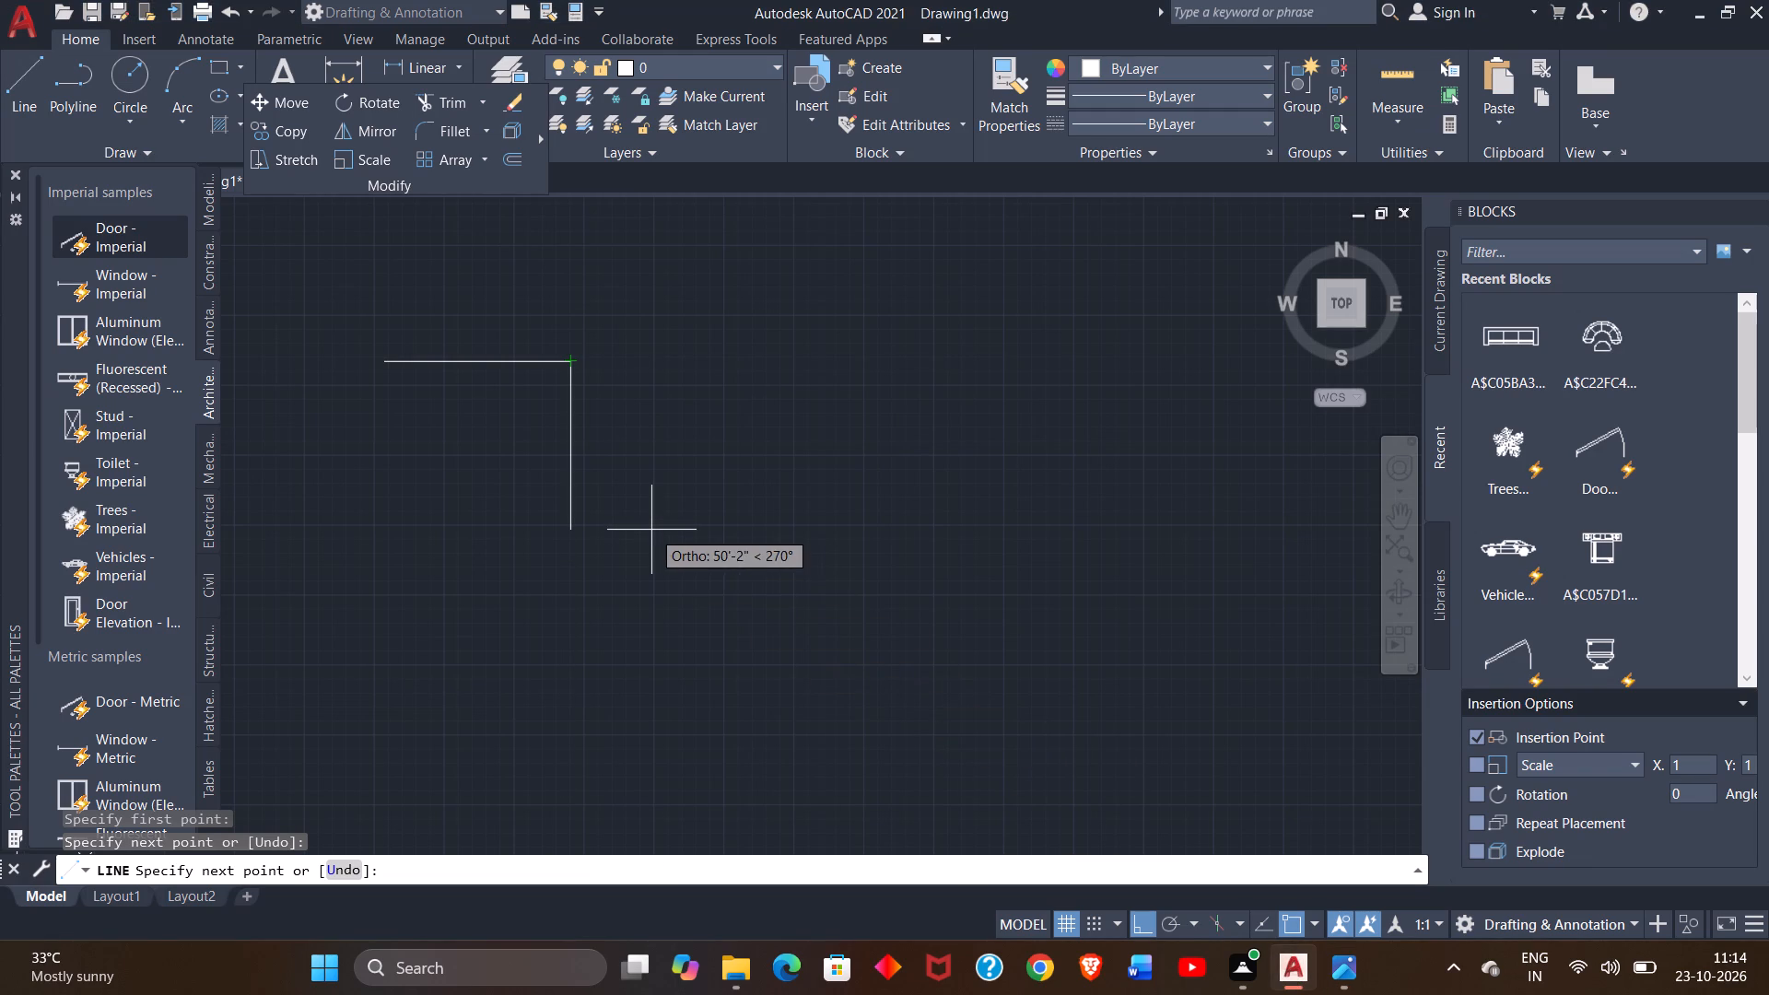
{"action": "right_click", "coordinate": [651, 530]}
{"action": "left_click", "coordinate": [689, 535]}
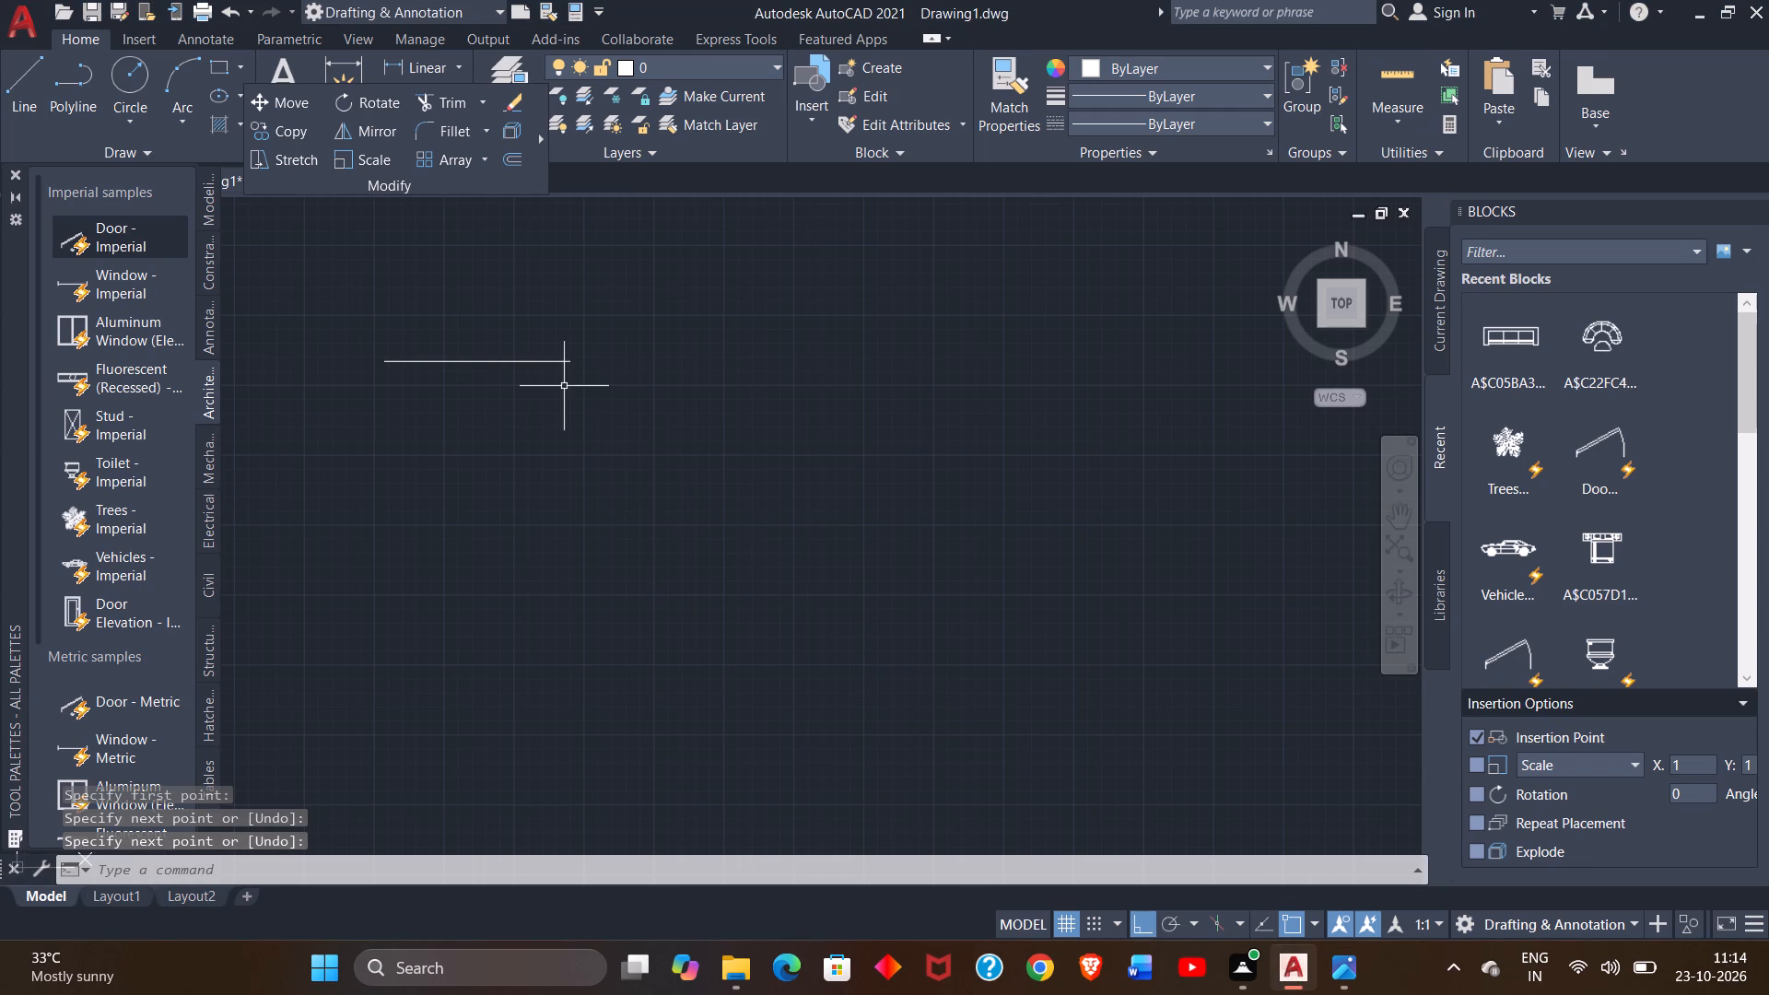
{"action": "left_click", "coordinate": [540, 360]}
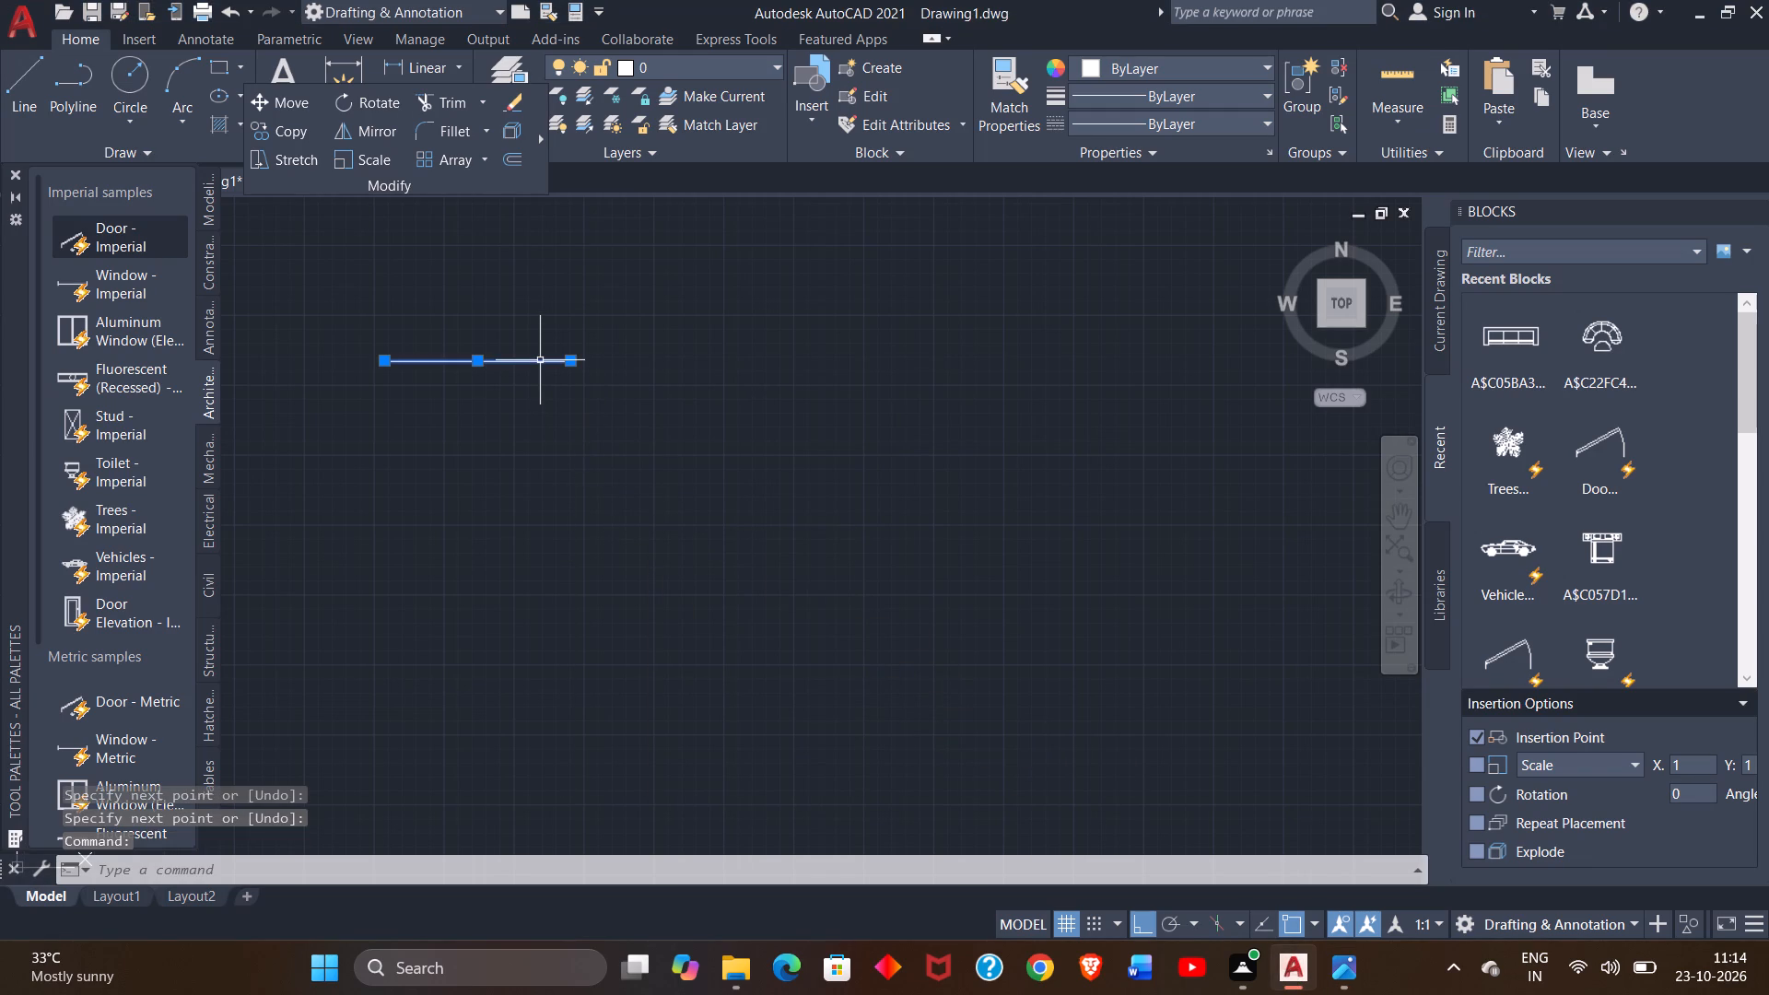
{"action": "key", "text": "Delete"}
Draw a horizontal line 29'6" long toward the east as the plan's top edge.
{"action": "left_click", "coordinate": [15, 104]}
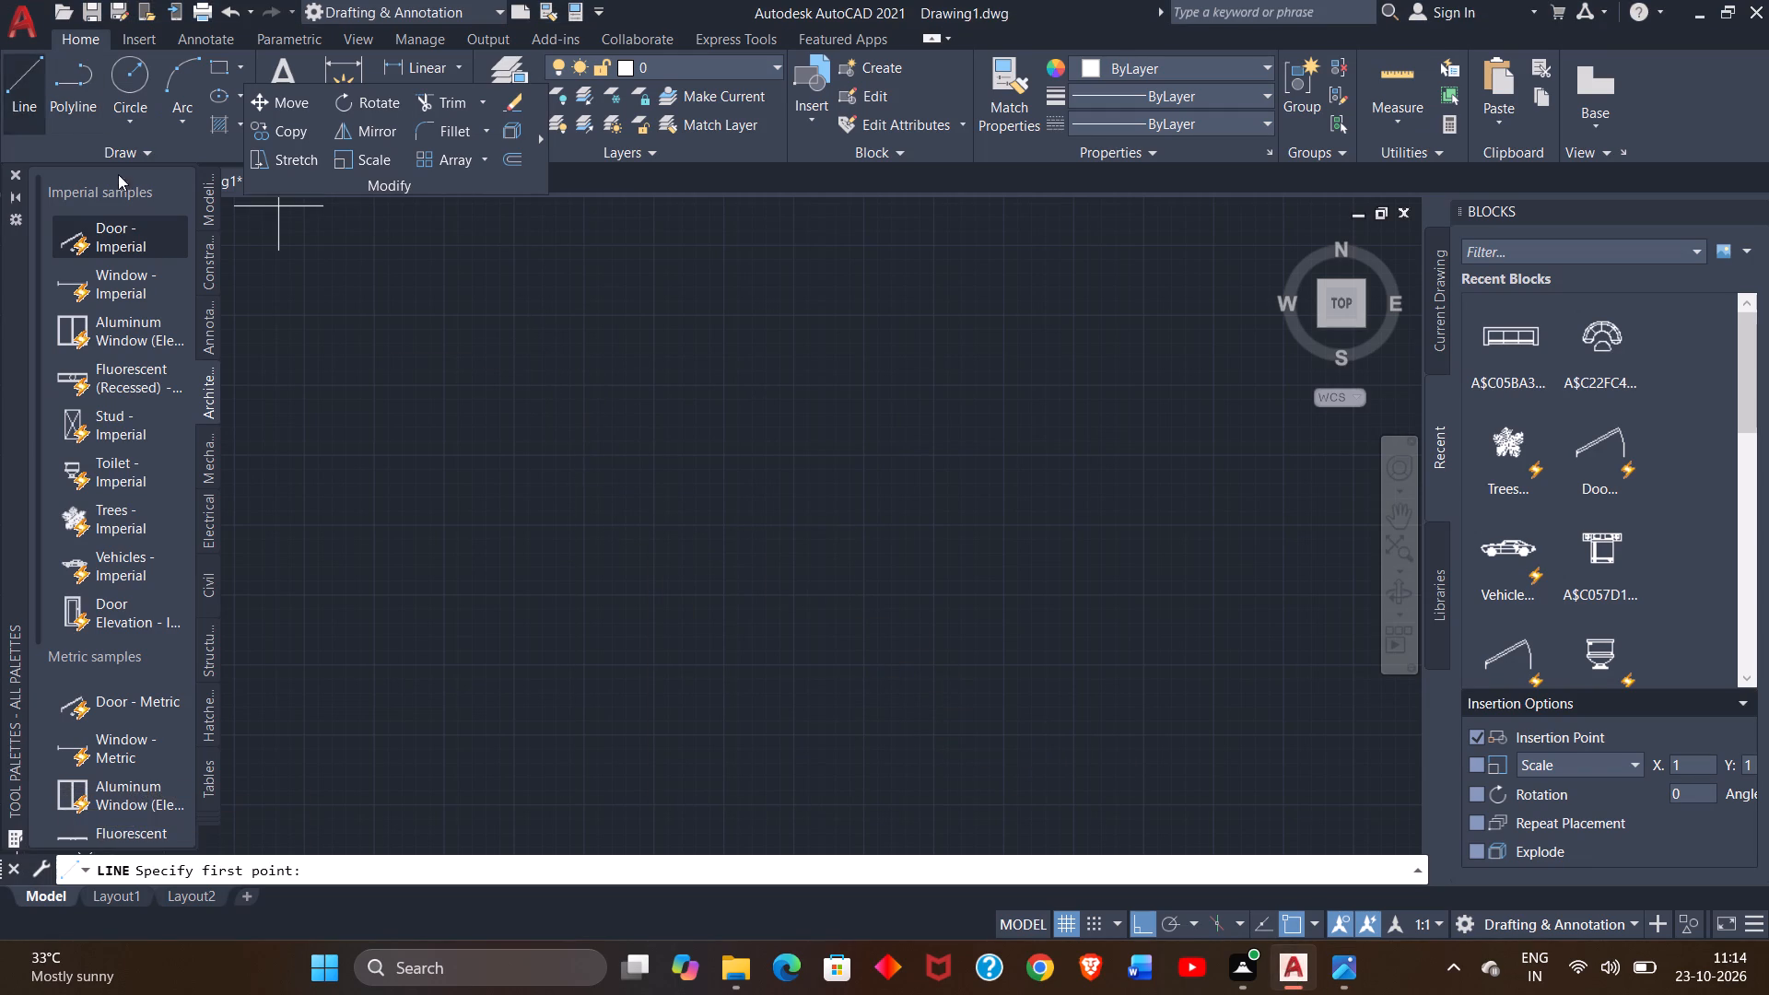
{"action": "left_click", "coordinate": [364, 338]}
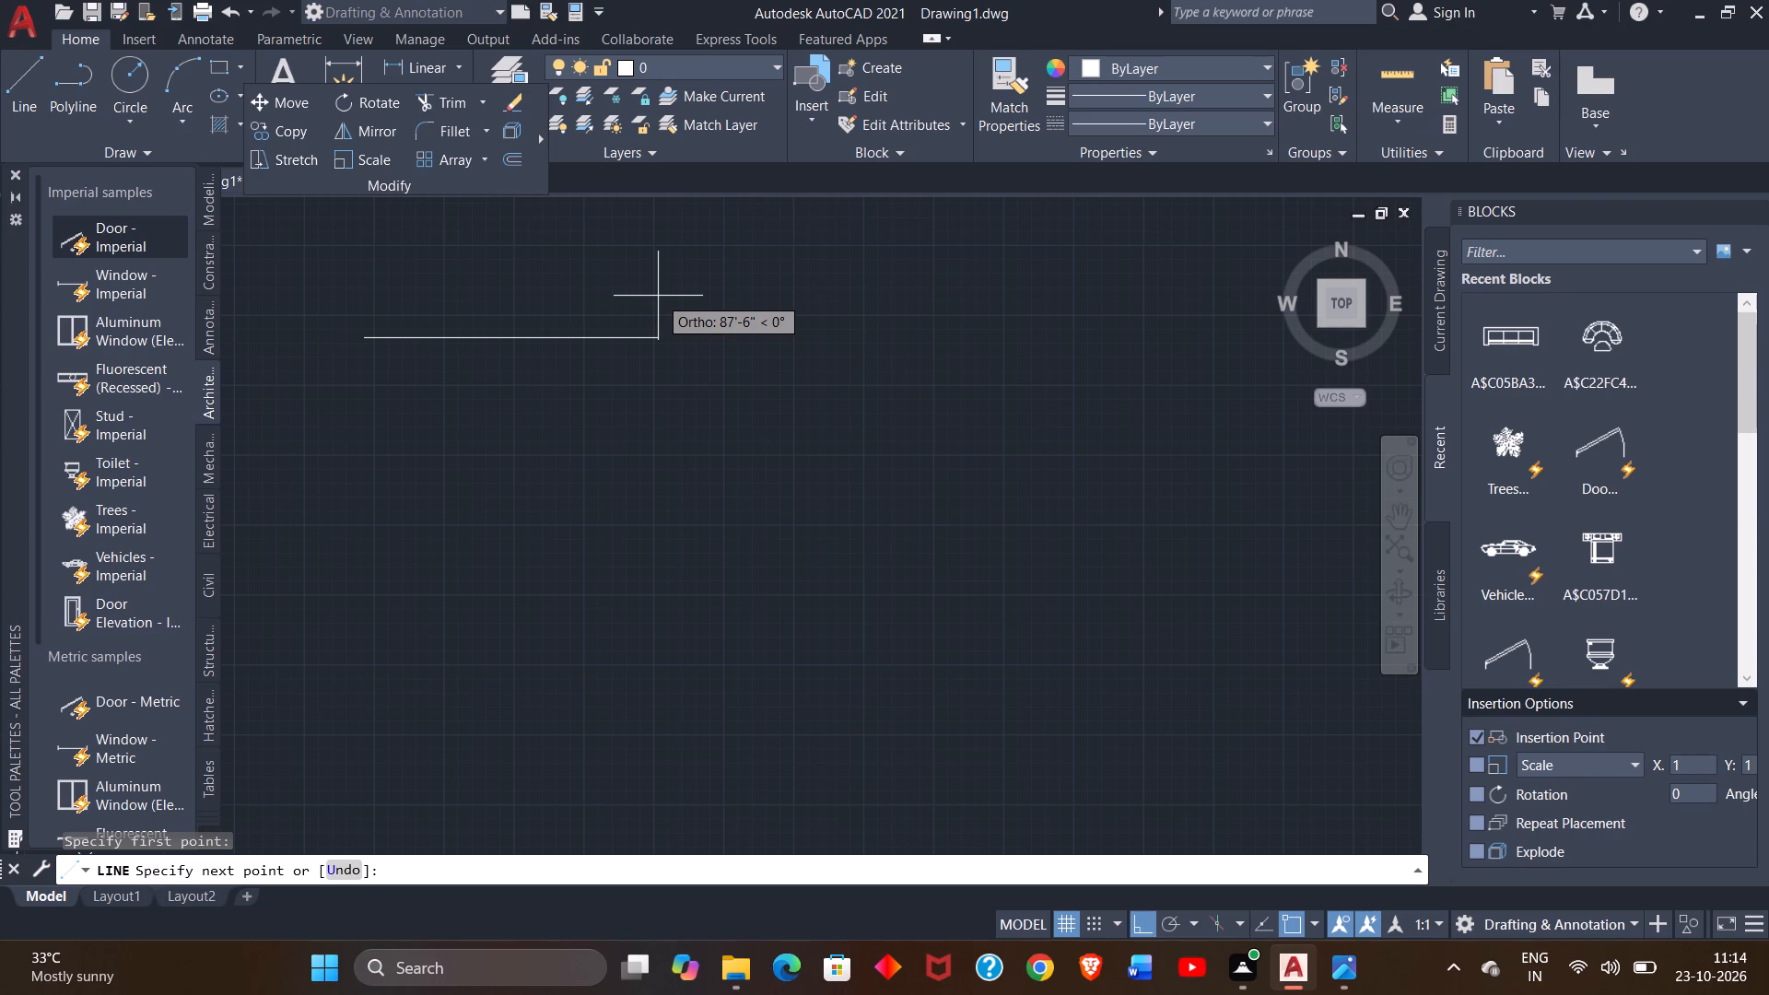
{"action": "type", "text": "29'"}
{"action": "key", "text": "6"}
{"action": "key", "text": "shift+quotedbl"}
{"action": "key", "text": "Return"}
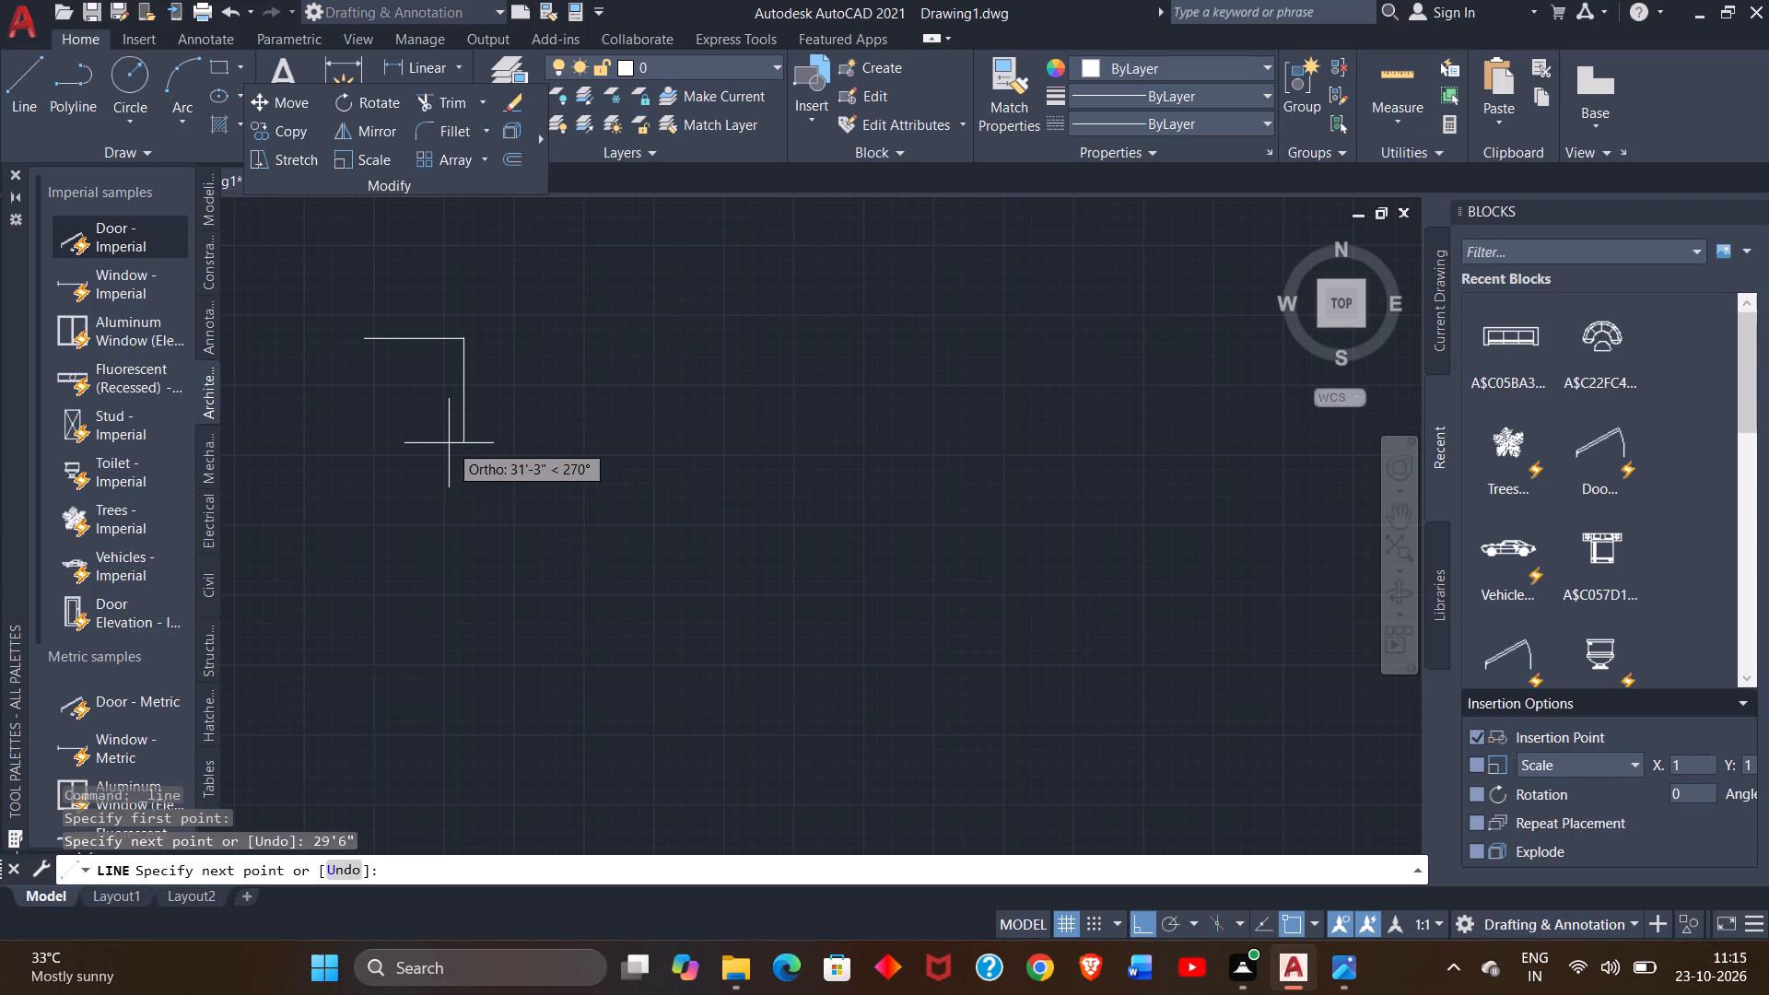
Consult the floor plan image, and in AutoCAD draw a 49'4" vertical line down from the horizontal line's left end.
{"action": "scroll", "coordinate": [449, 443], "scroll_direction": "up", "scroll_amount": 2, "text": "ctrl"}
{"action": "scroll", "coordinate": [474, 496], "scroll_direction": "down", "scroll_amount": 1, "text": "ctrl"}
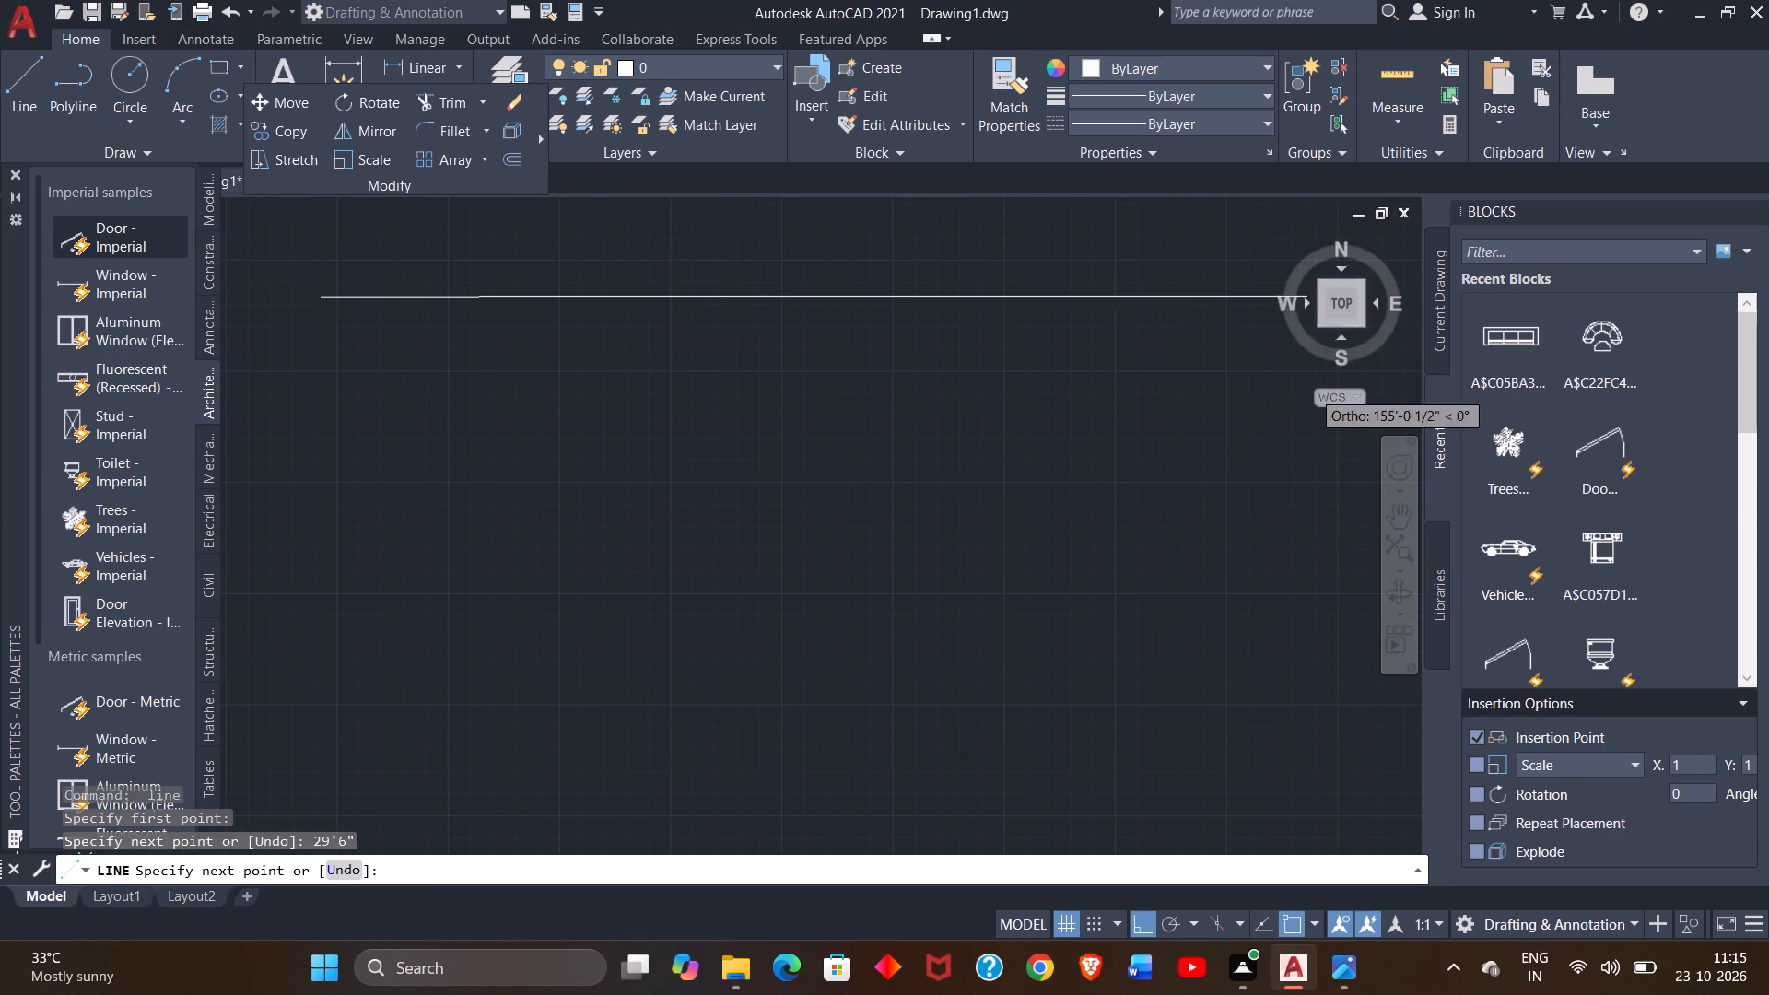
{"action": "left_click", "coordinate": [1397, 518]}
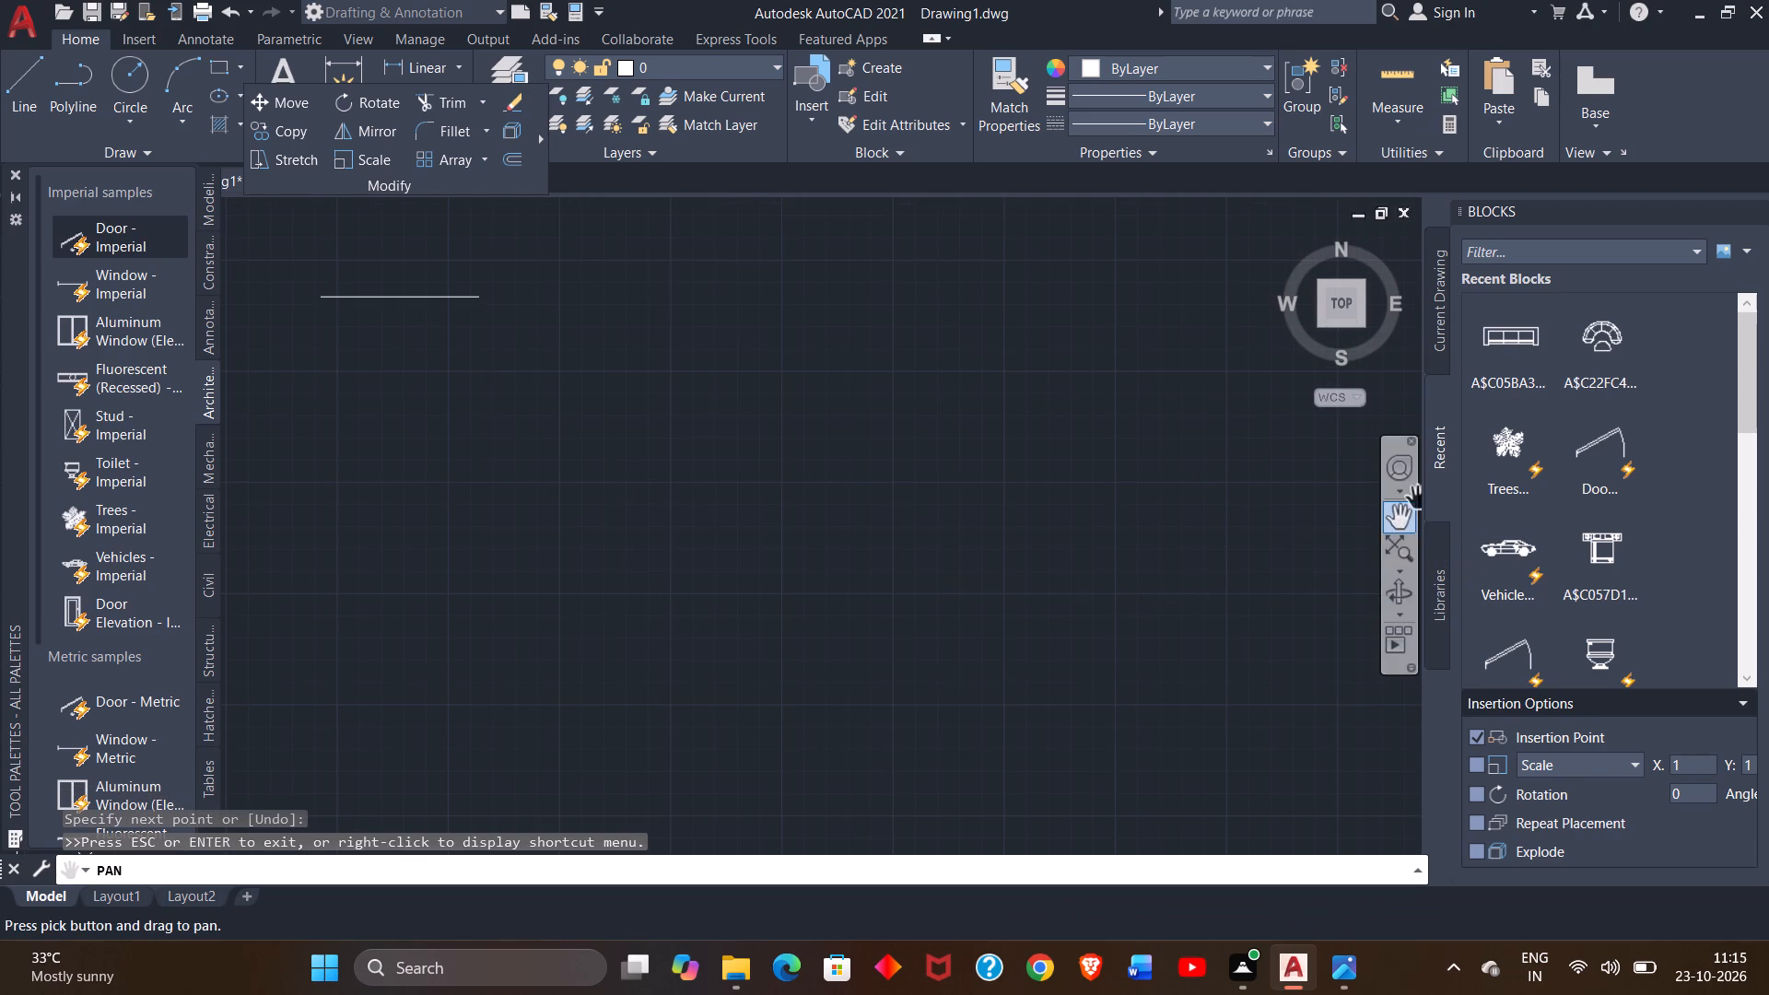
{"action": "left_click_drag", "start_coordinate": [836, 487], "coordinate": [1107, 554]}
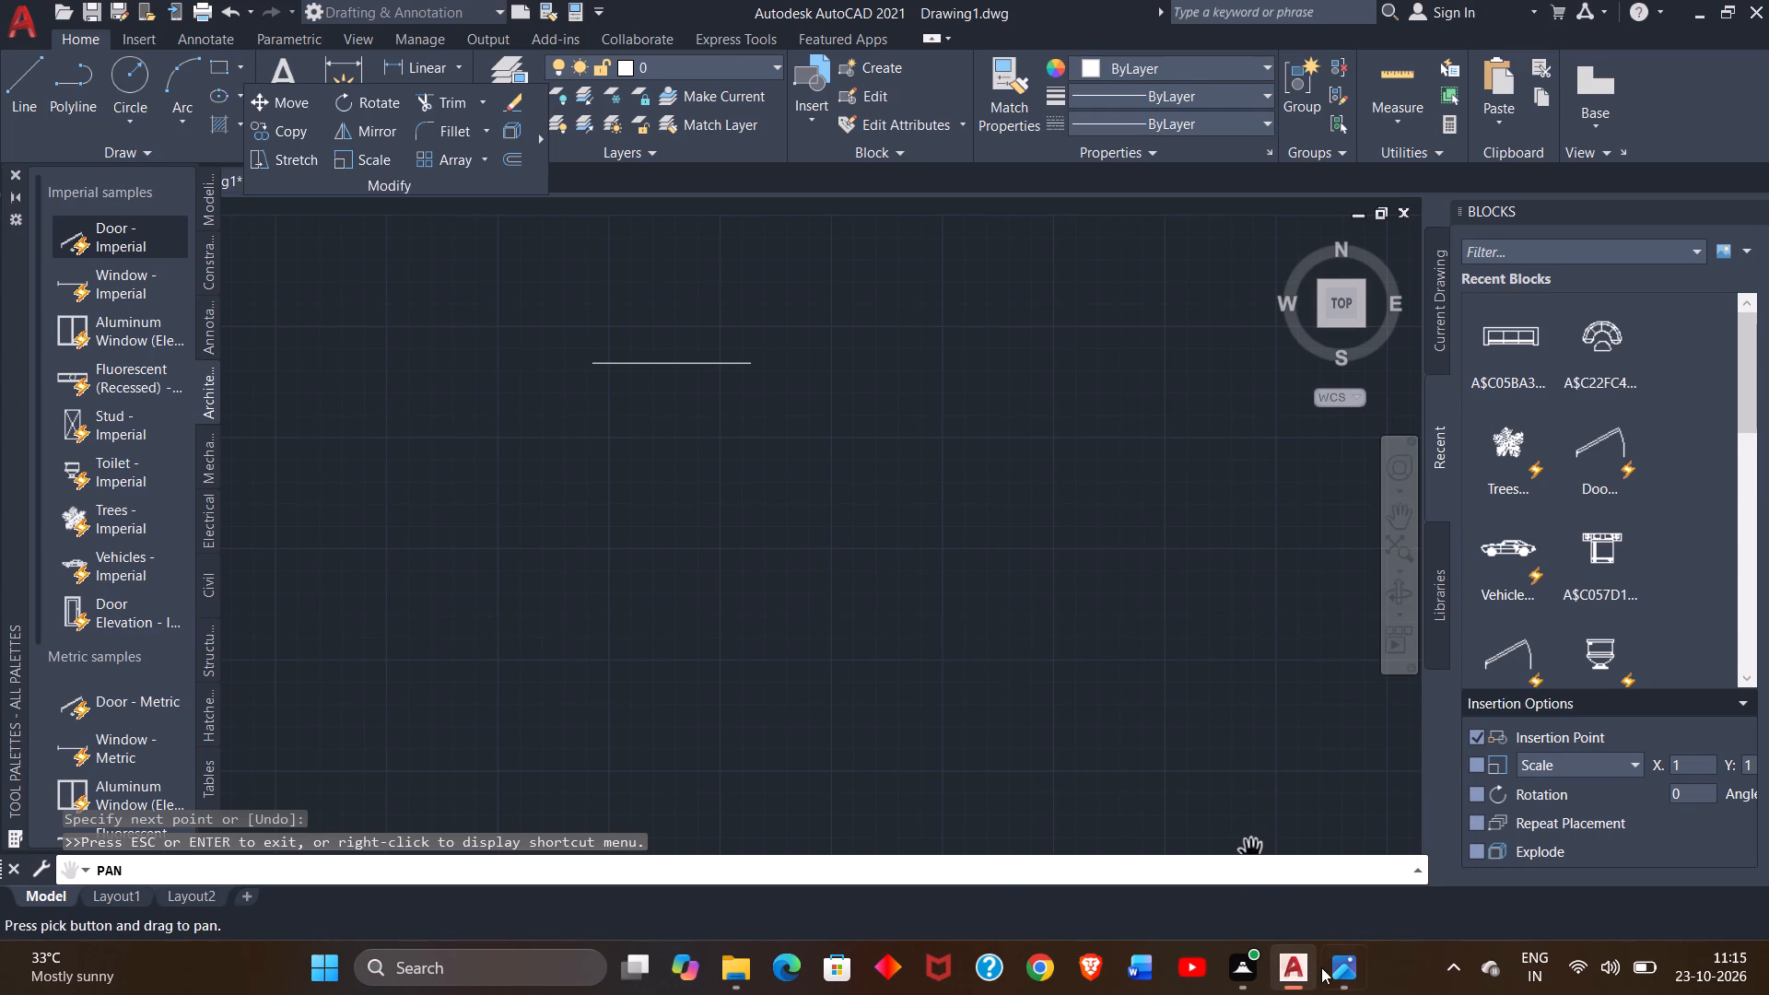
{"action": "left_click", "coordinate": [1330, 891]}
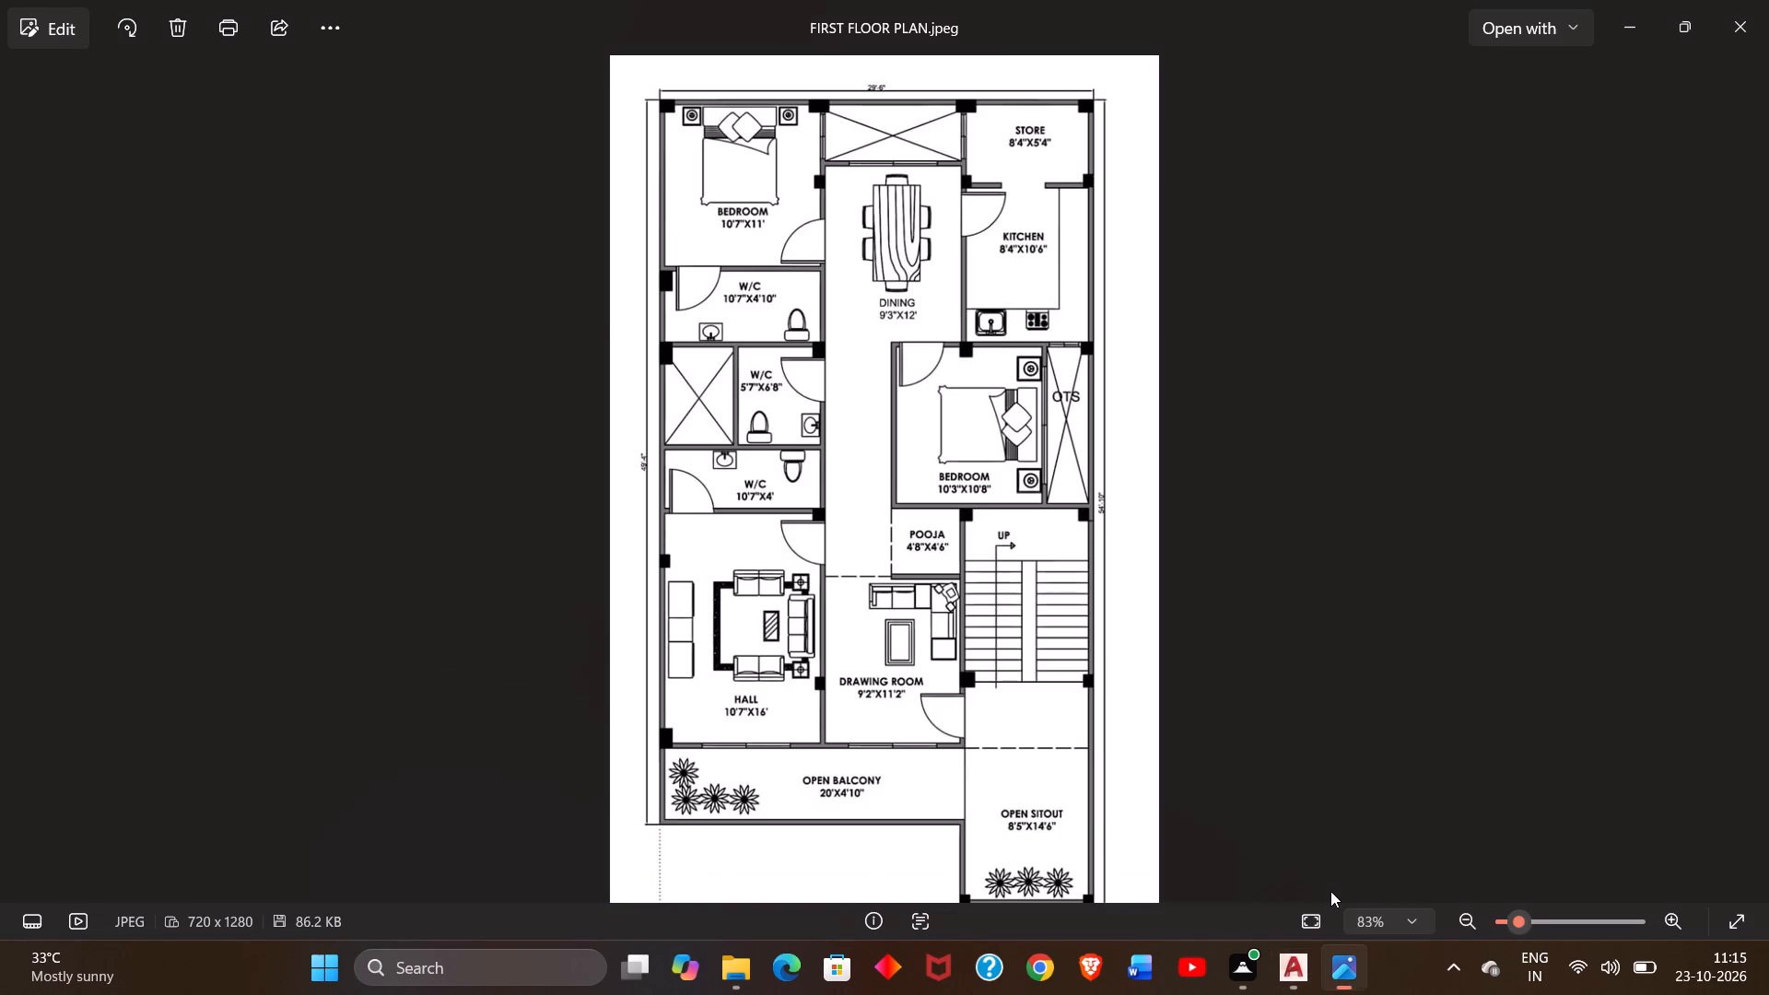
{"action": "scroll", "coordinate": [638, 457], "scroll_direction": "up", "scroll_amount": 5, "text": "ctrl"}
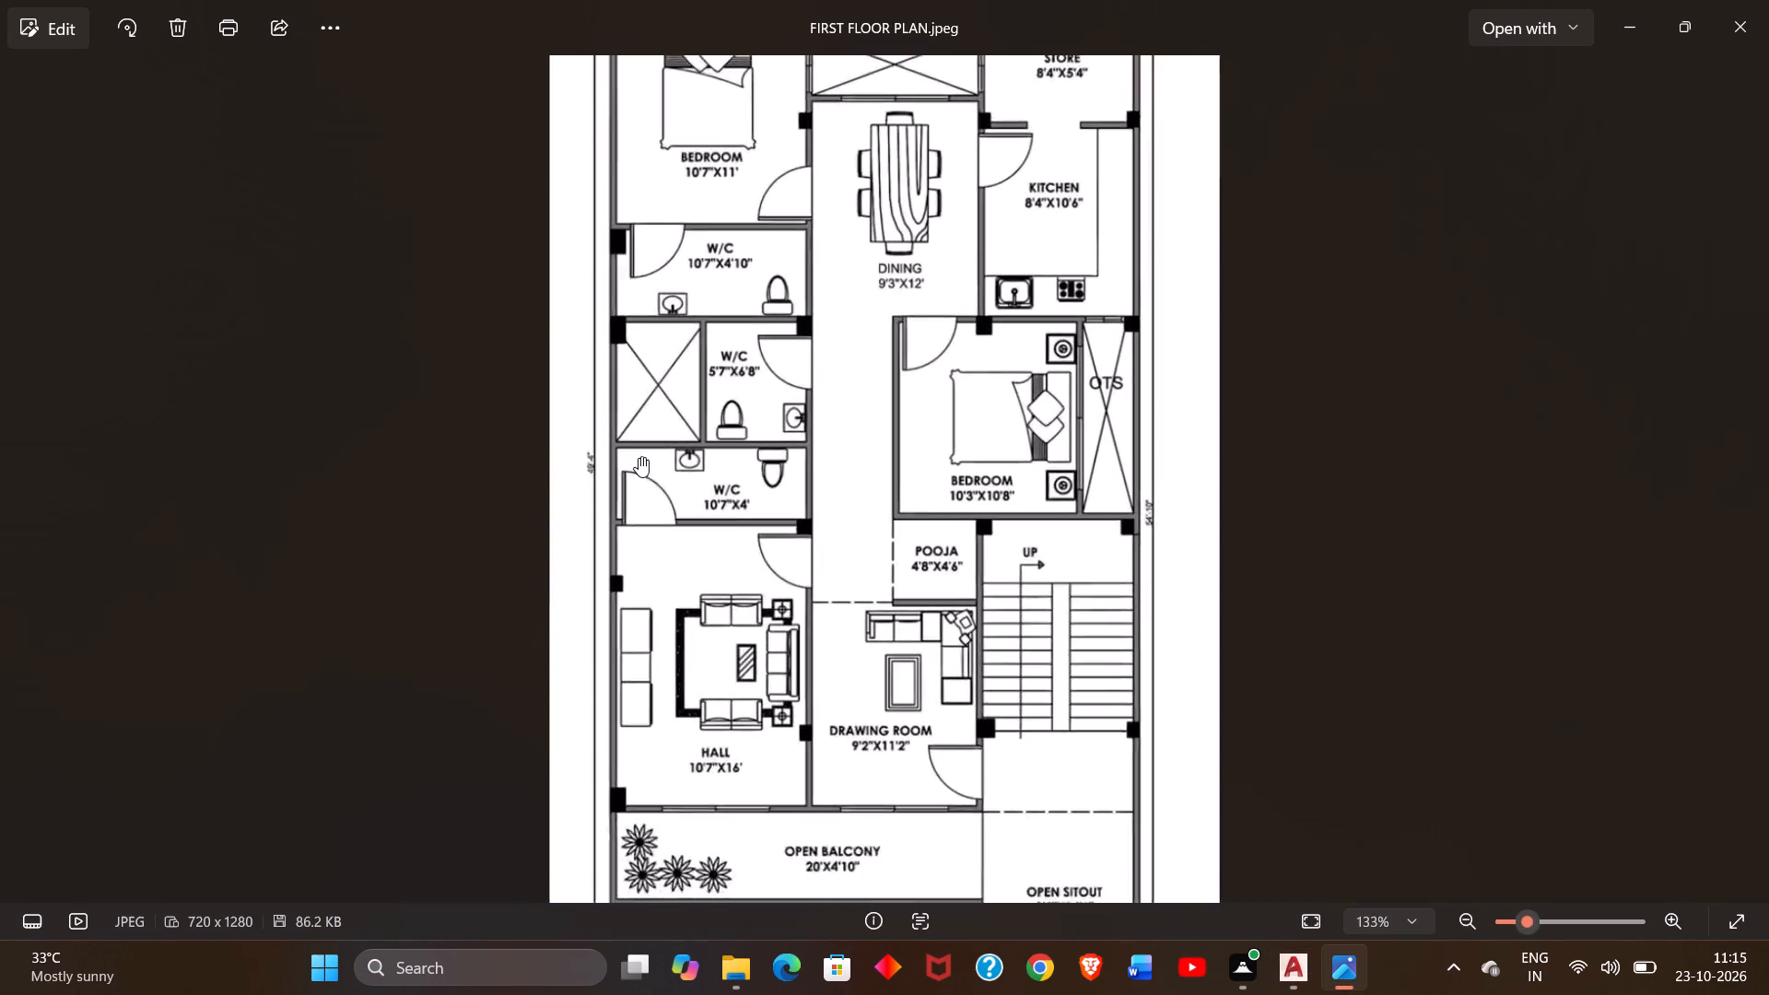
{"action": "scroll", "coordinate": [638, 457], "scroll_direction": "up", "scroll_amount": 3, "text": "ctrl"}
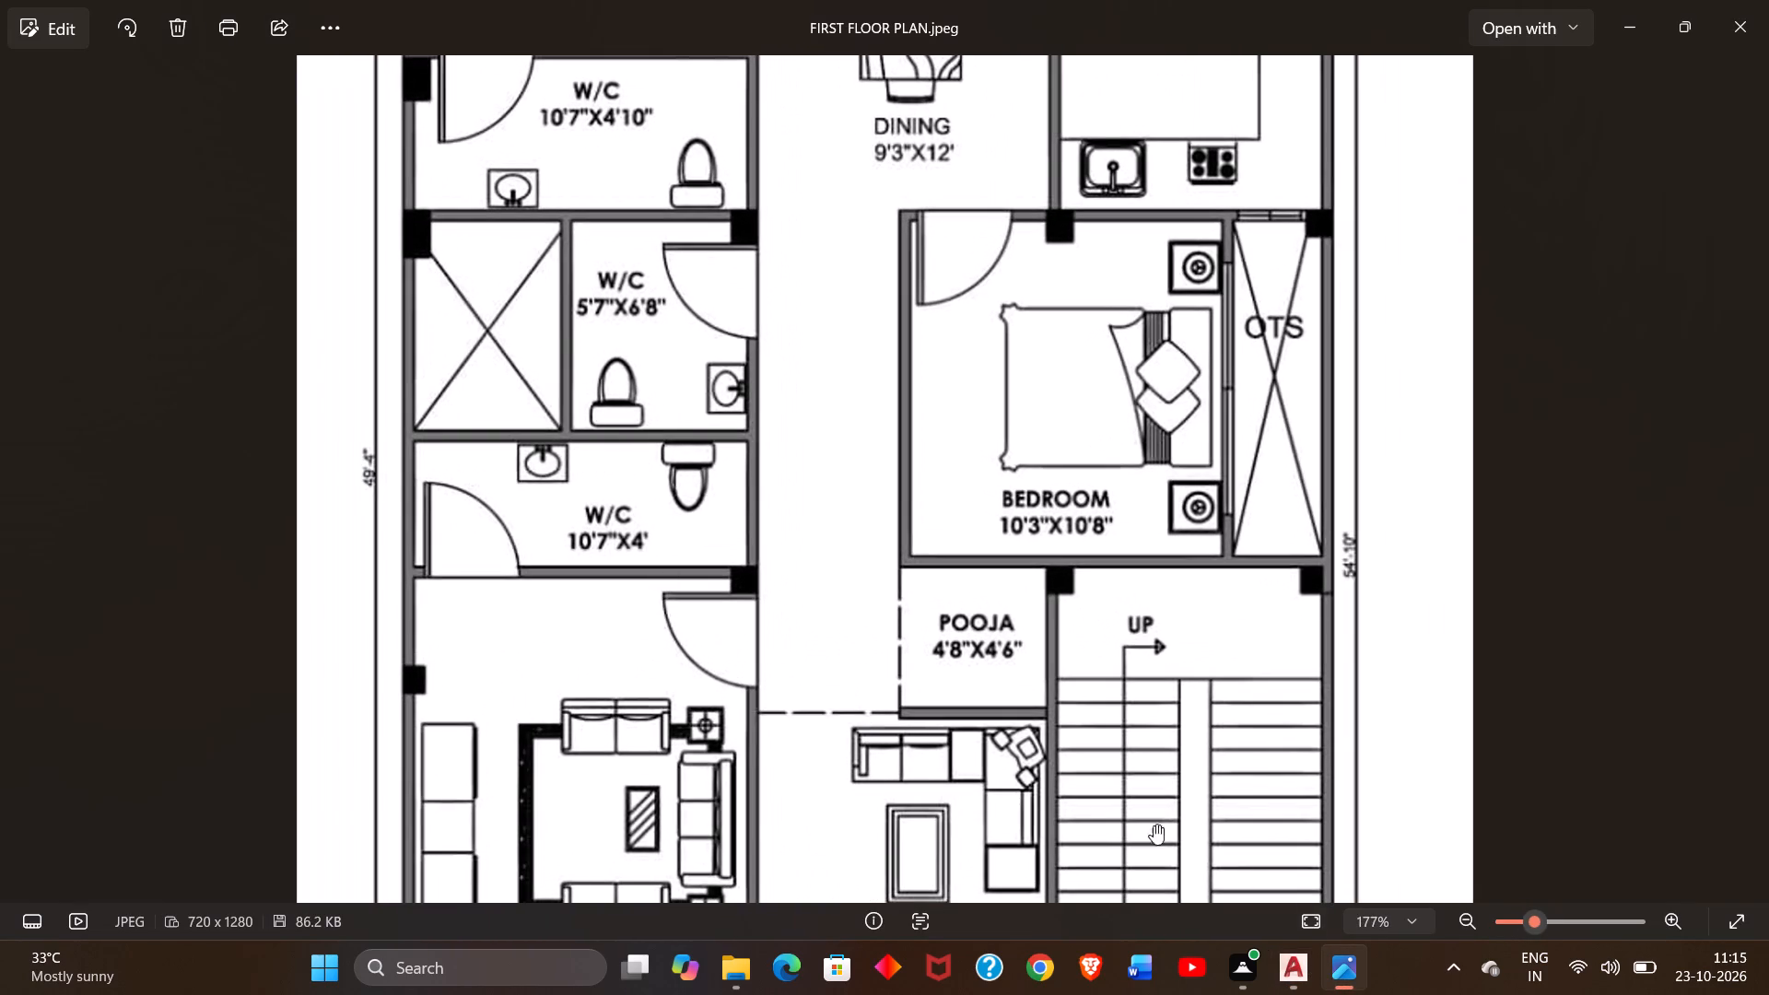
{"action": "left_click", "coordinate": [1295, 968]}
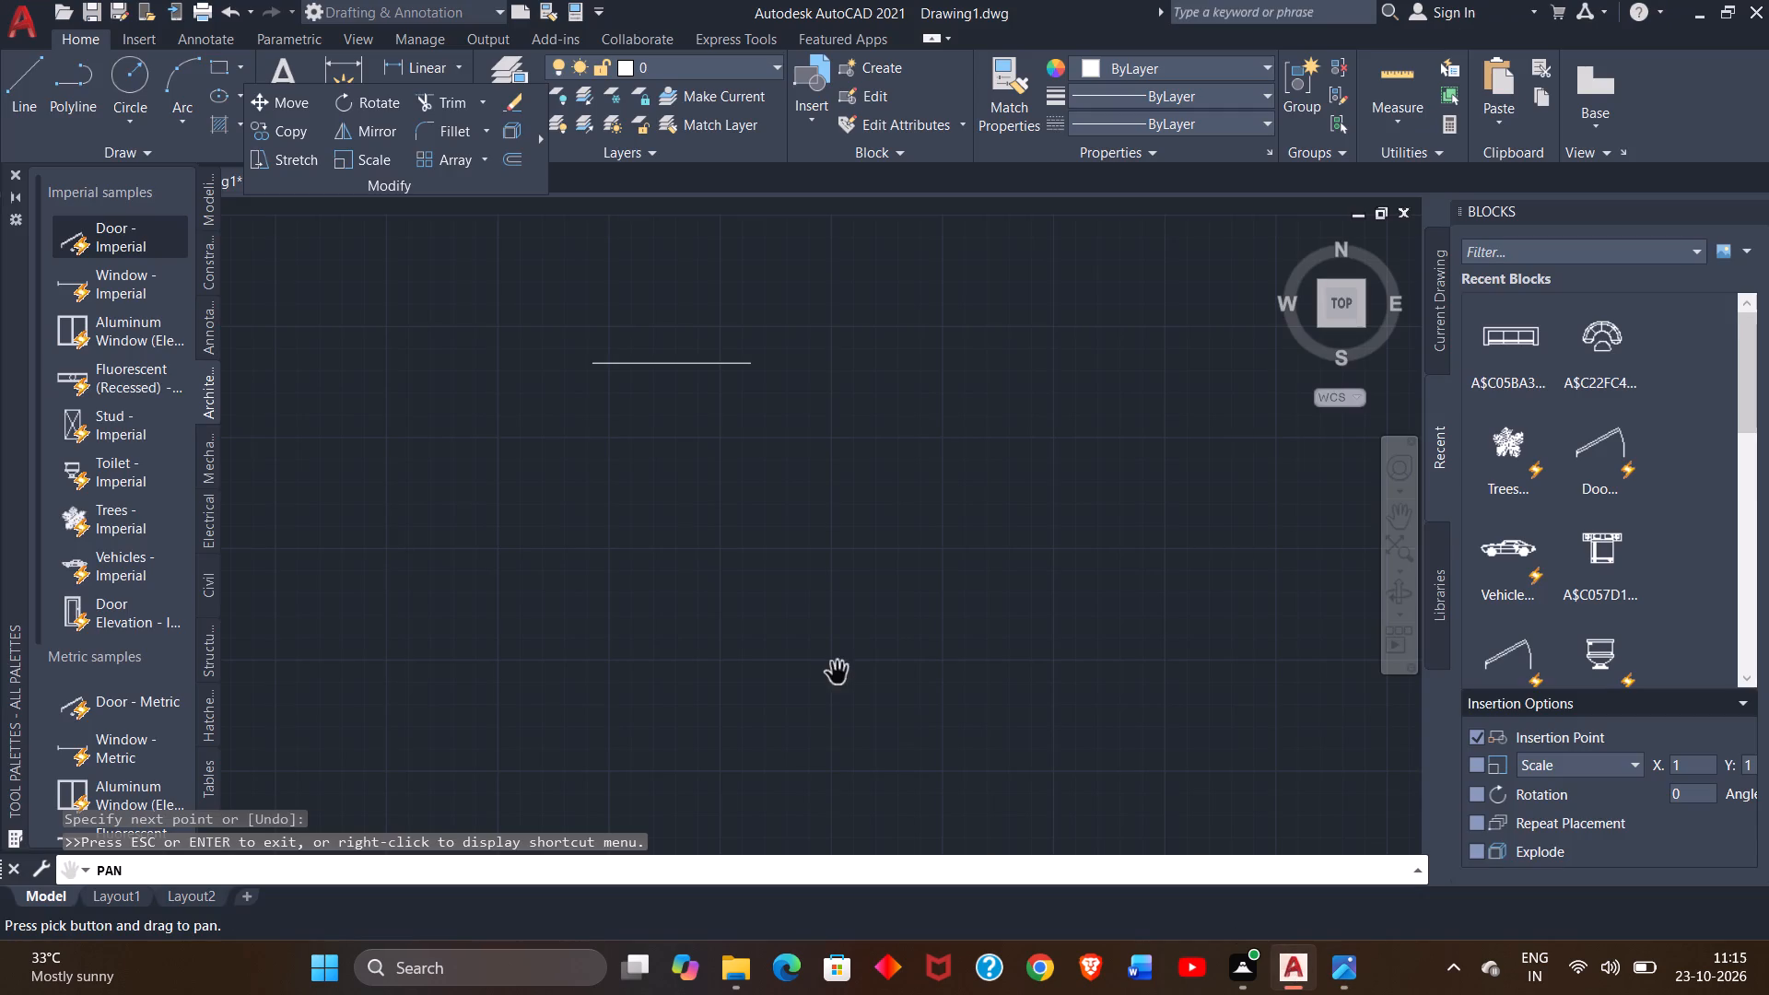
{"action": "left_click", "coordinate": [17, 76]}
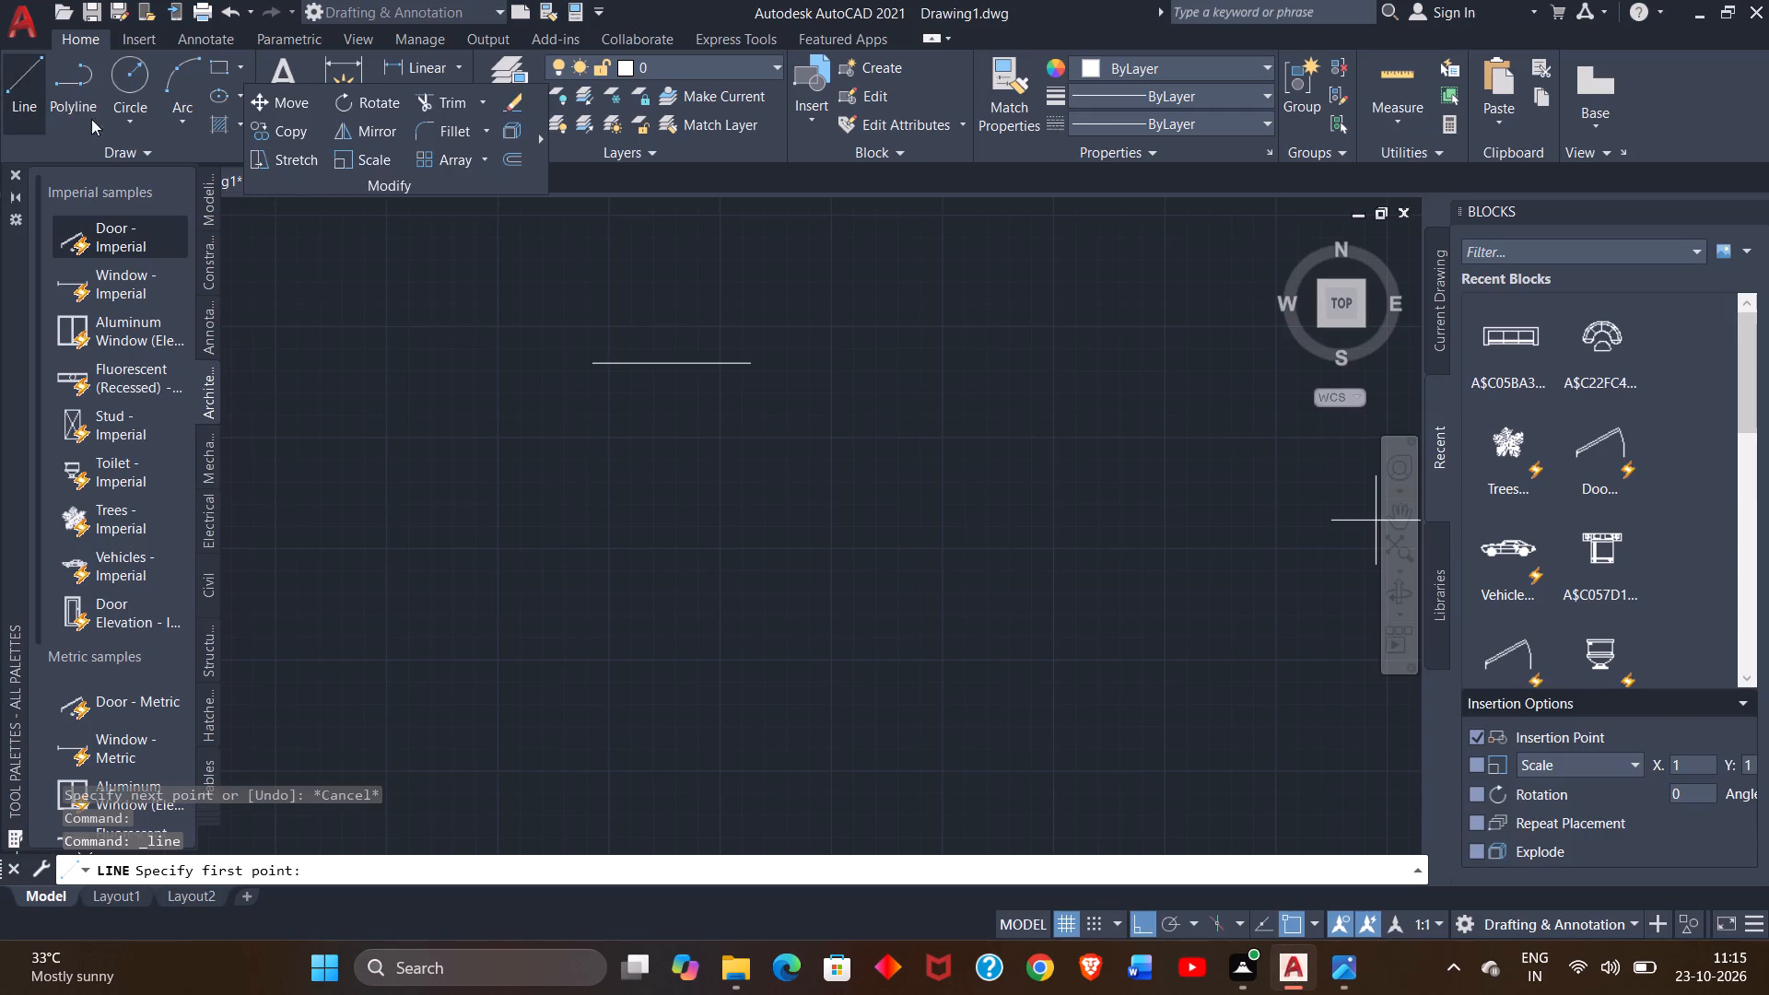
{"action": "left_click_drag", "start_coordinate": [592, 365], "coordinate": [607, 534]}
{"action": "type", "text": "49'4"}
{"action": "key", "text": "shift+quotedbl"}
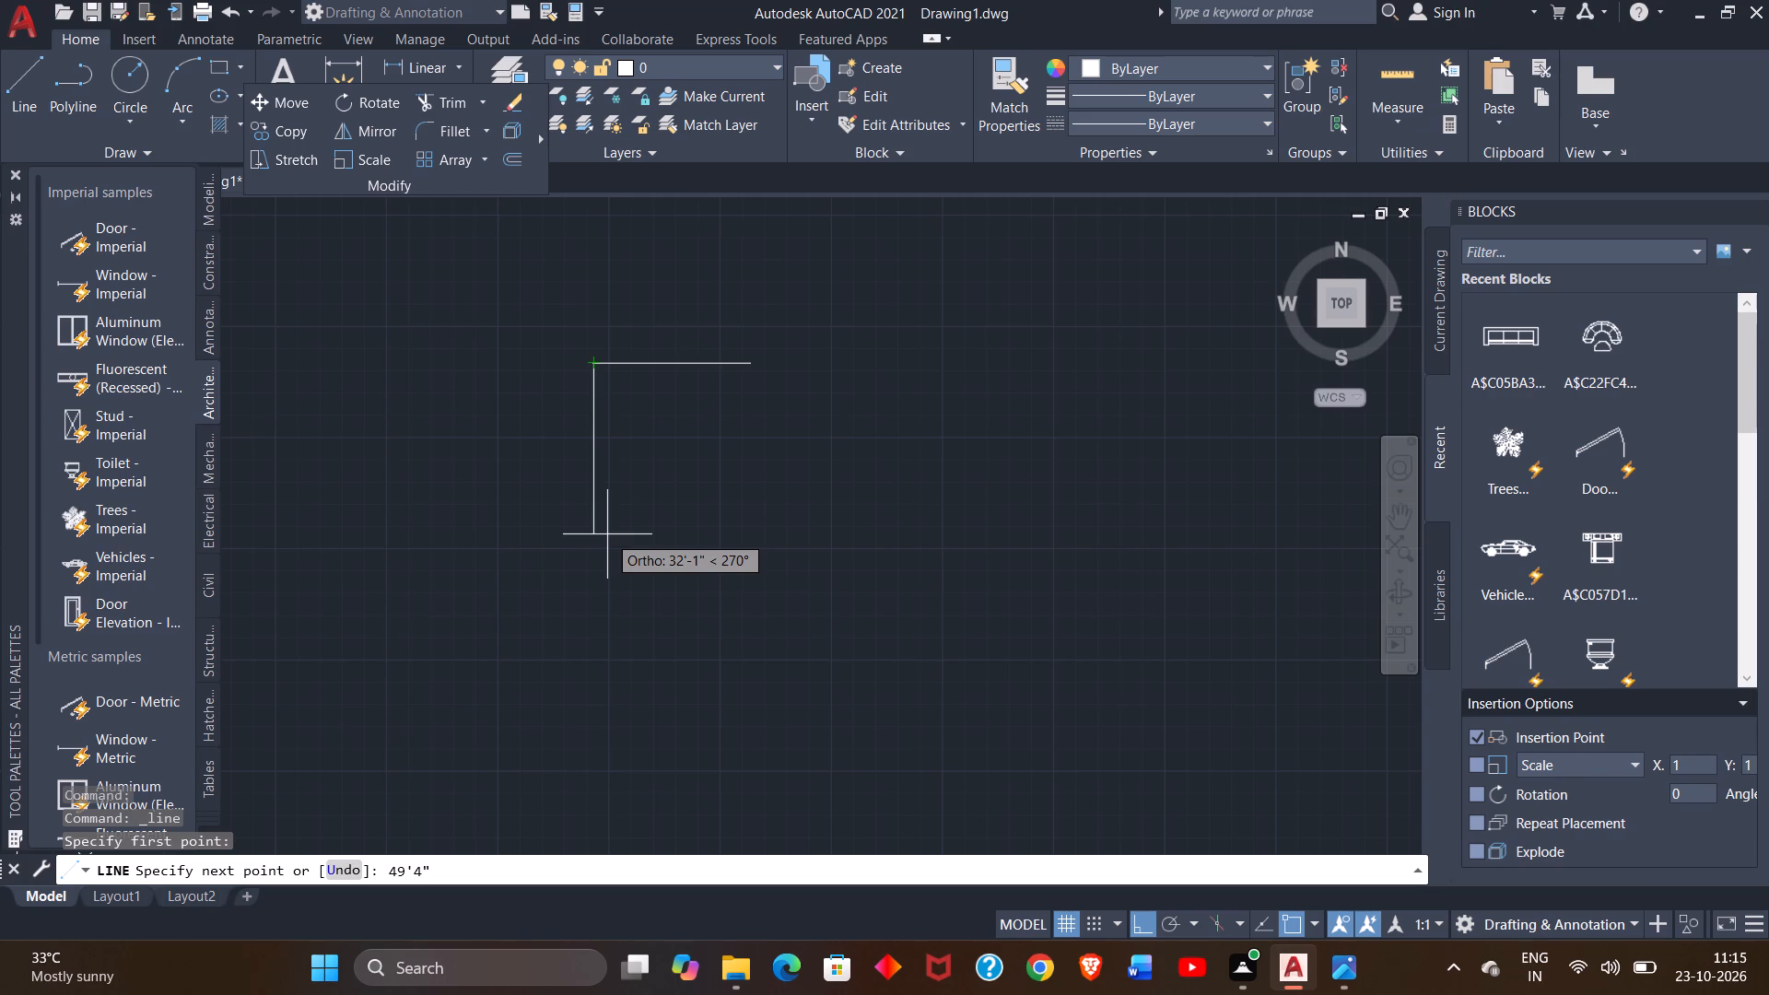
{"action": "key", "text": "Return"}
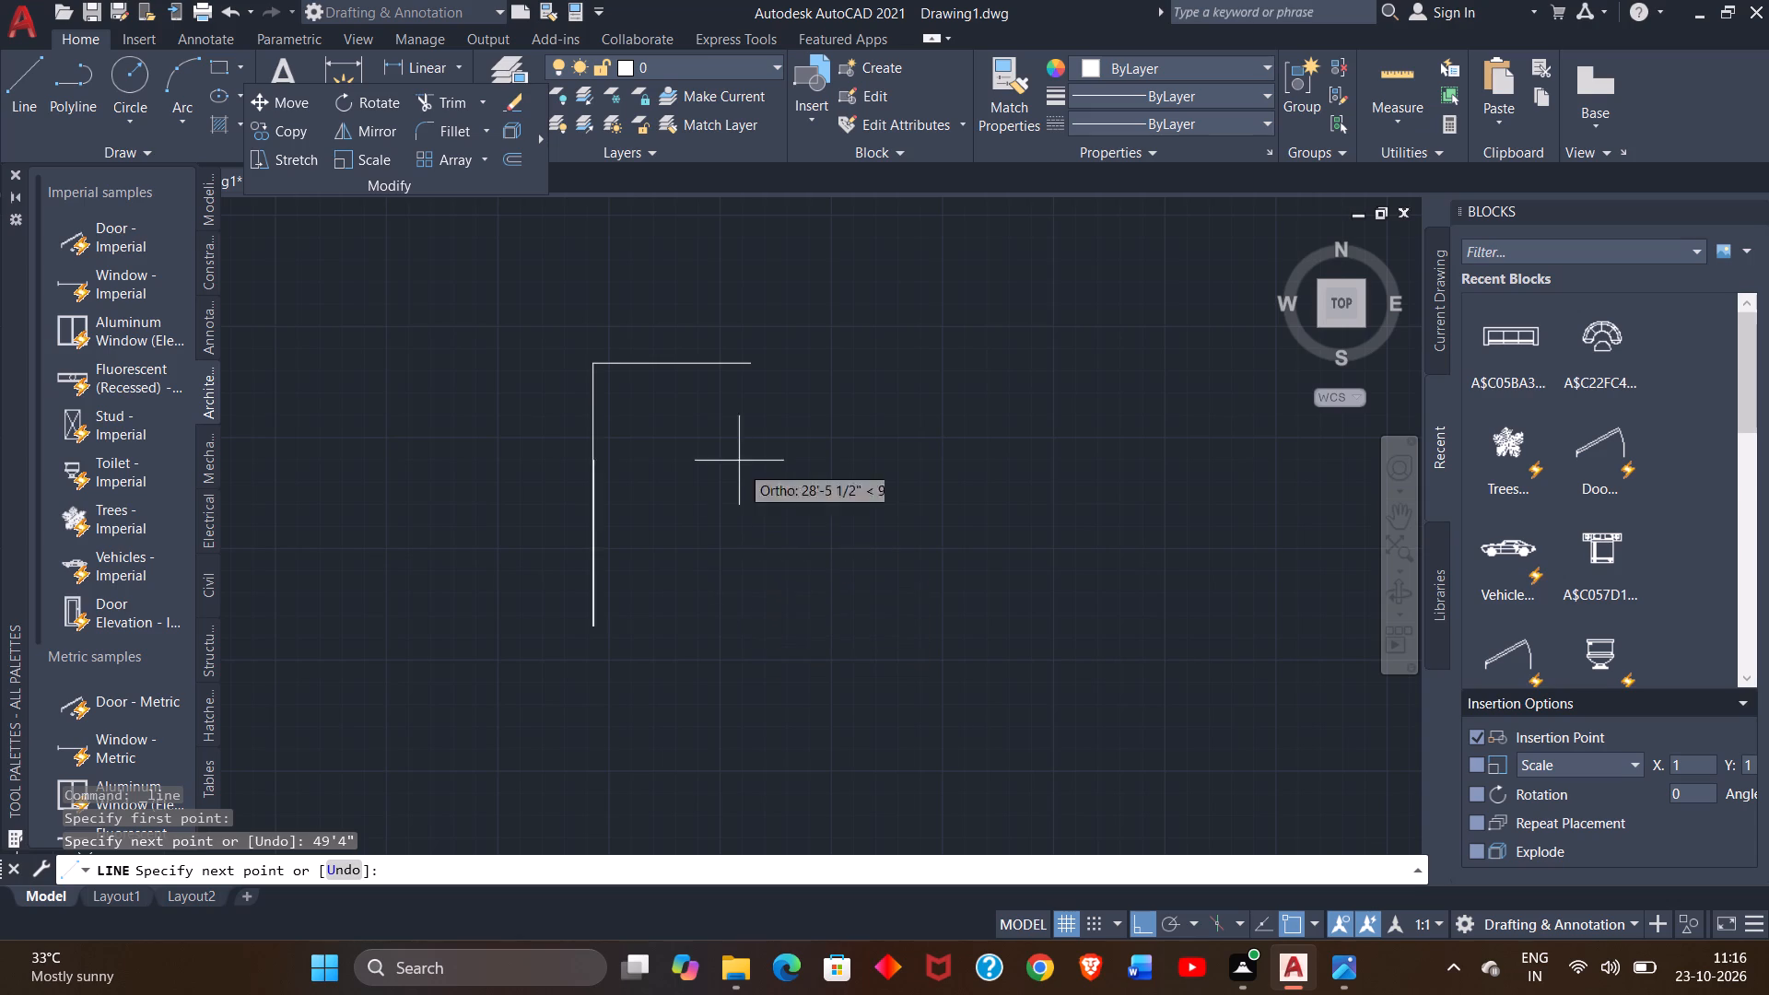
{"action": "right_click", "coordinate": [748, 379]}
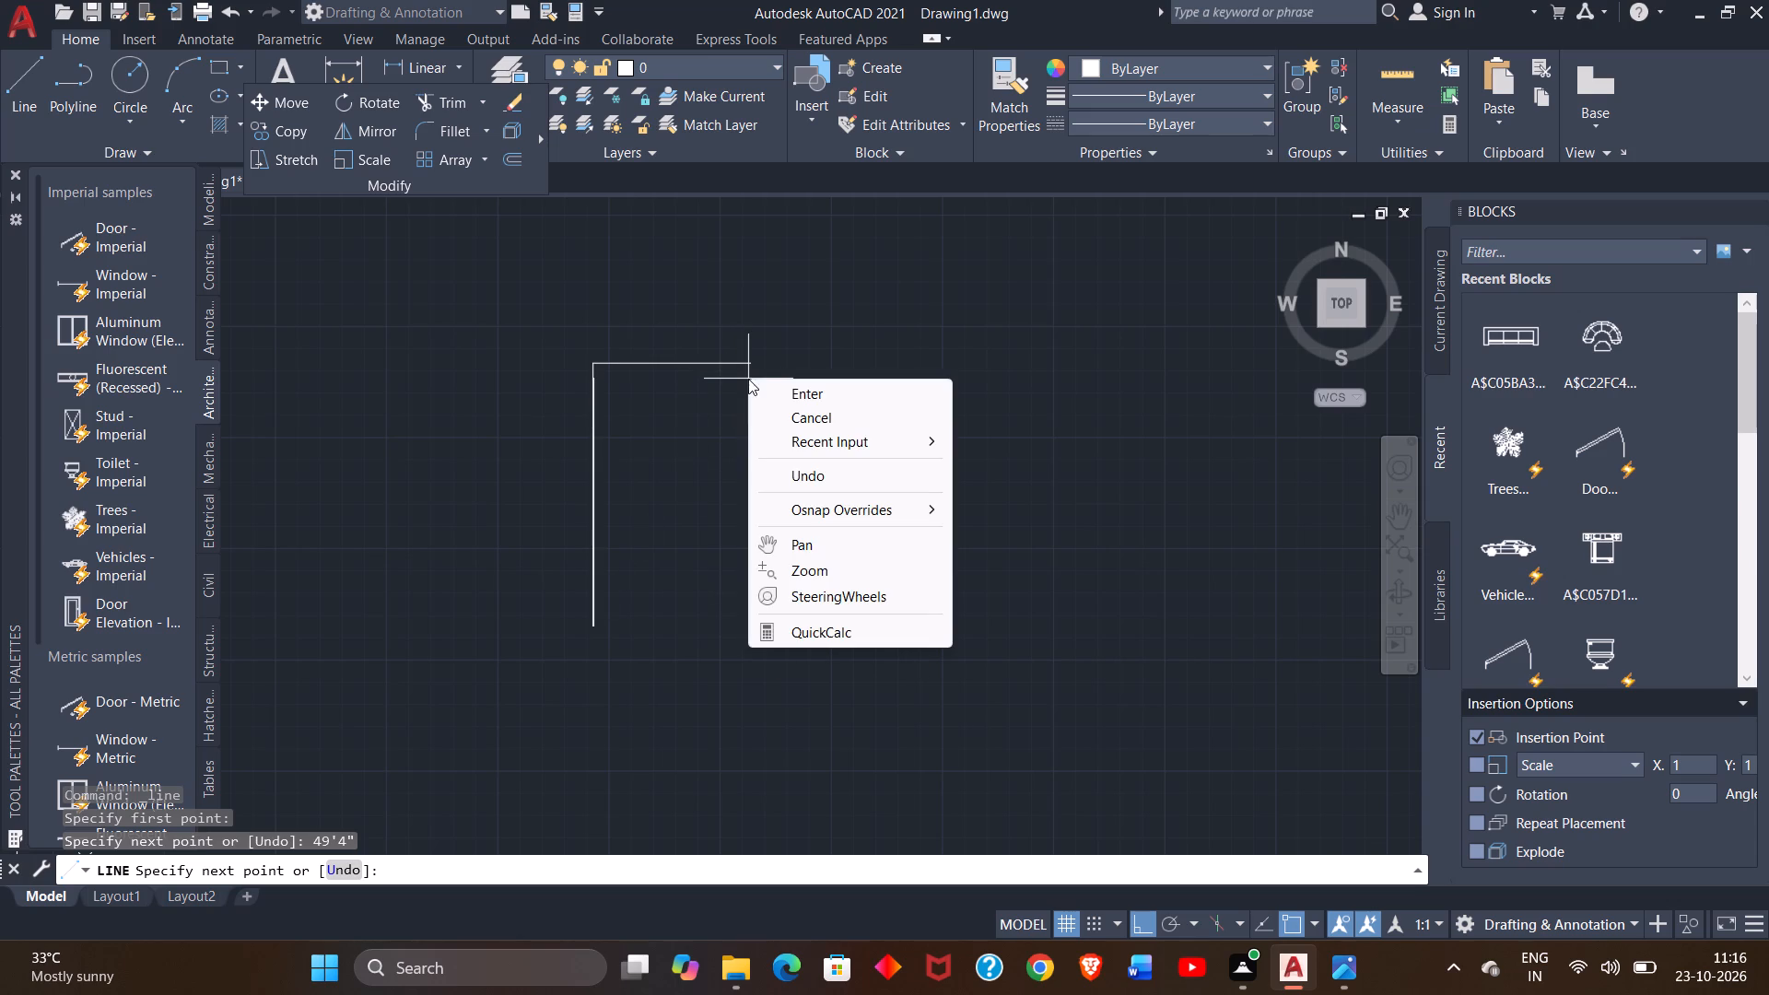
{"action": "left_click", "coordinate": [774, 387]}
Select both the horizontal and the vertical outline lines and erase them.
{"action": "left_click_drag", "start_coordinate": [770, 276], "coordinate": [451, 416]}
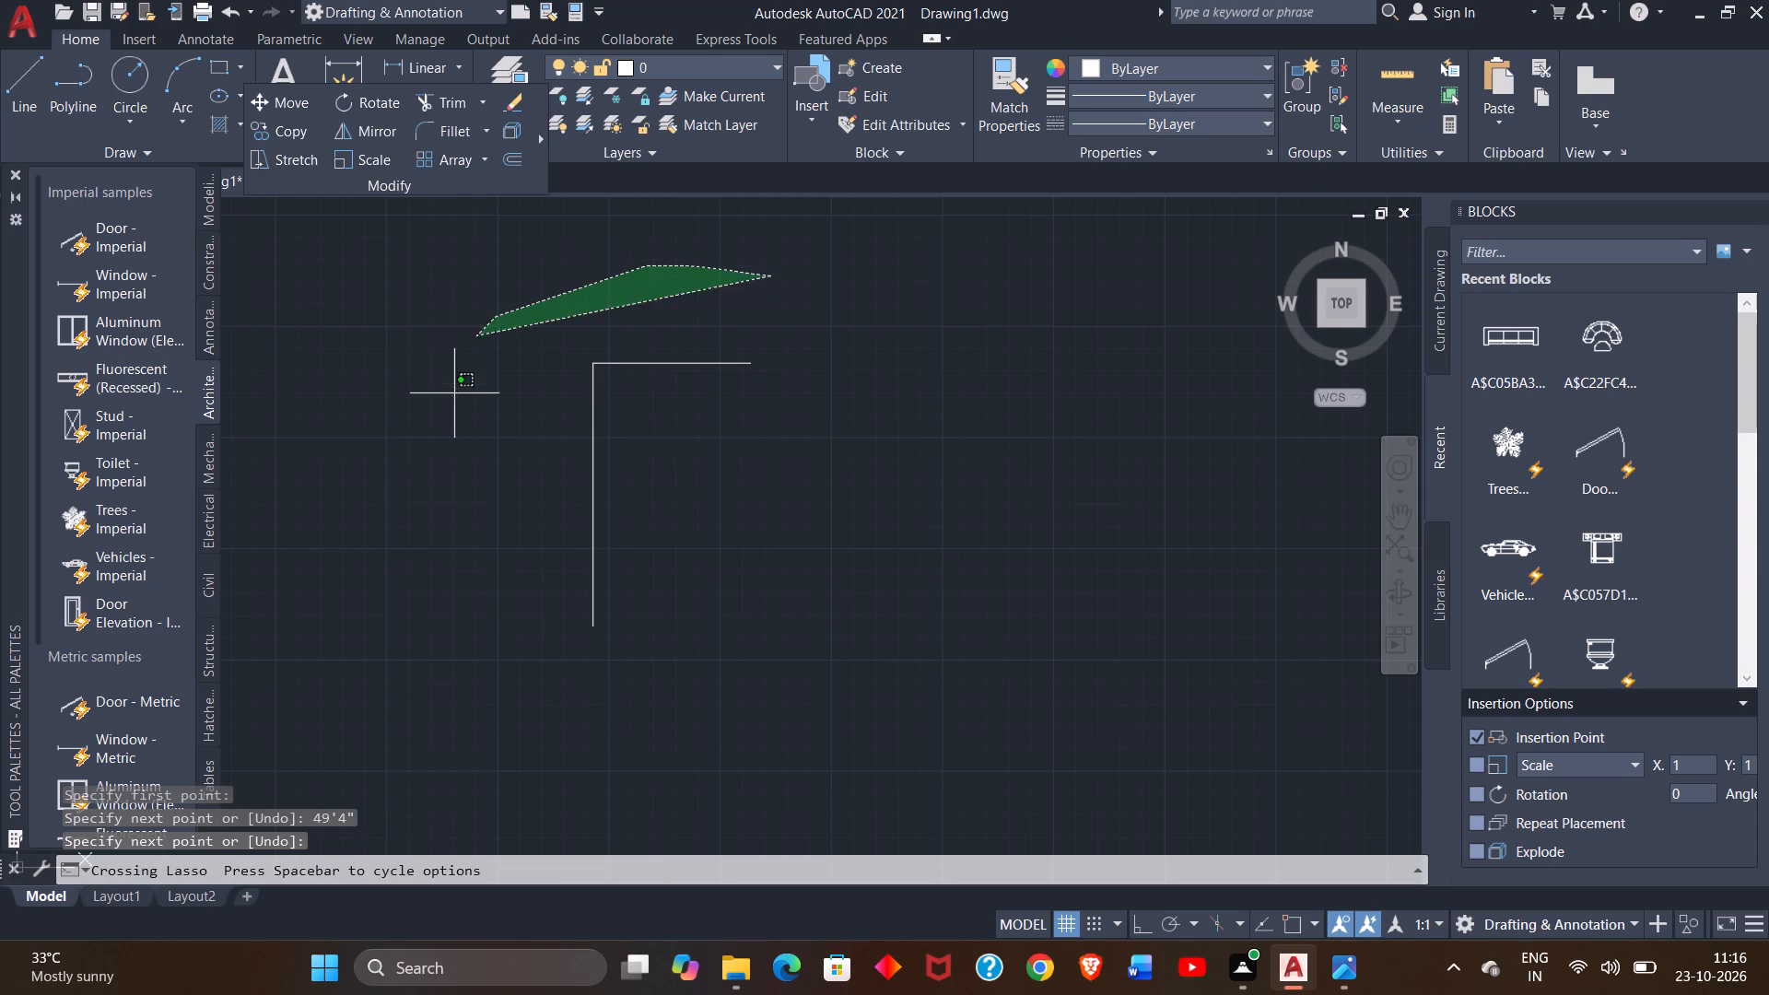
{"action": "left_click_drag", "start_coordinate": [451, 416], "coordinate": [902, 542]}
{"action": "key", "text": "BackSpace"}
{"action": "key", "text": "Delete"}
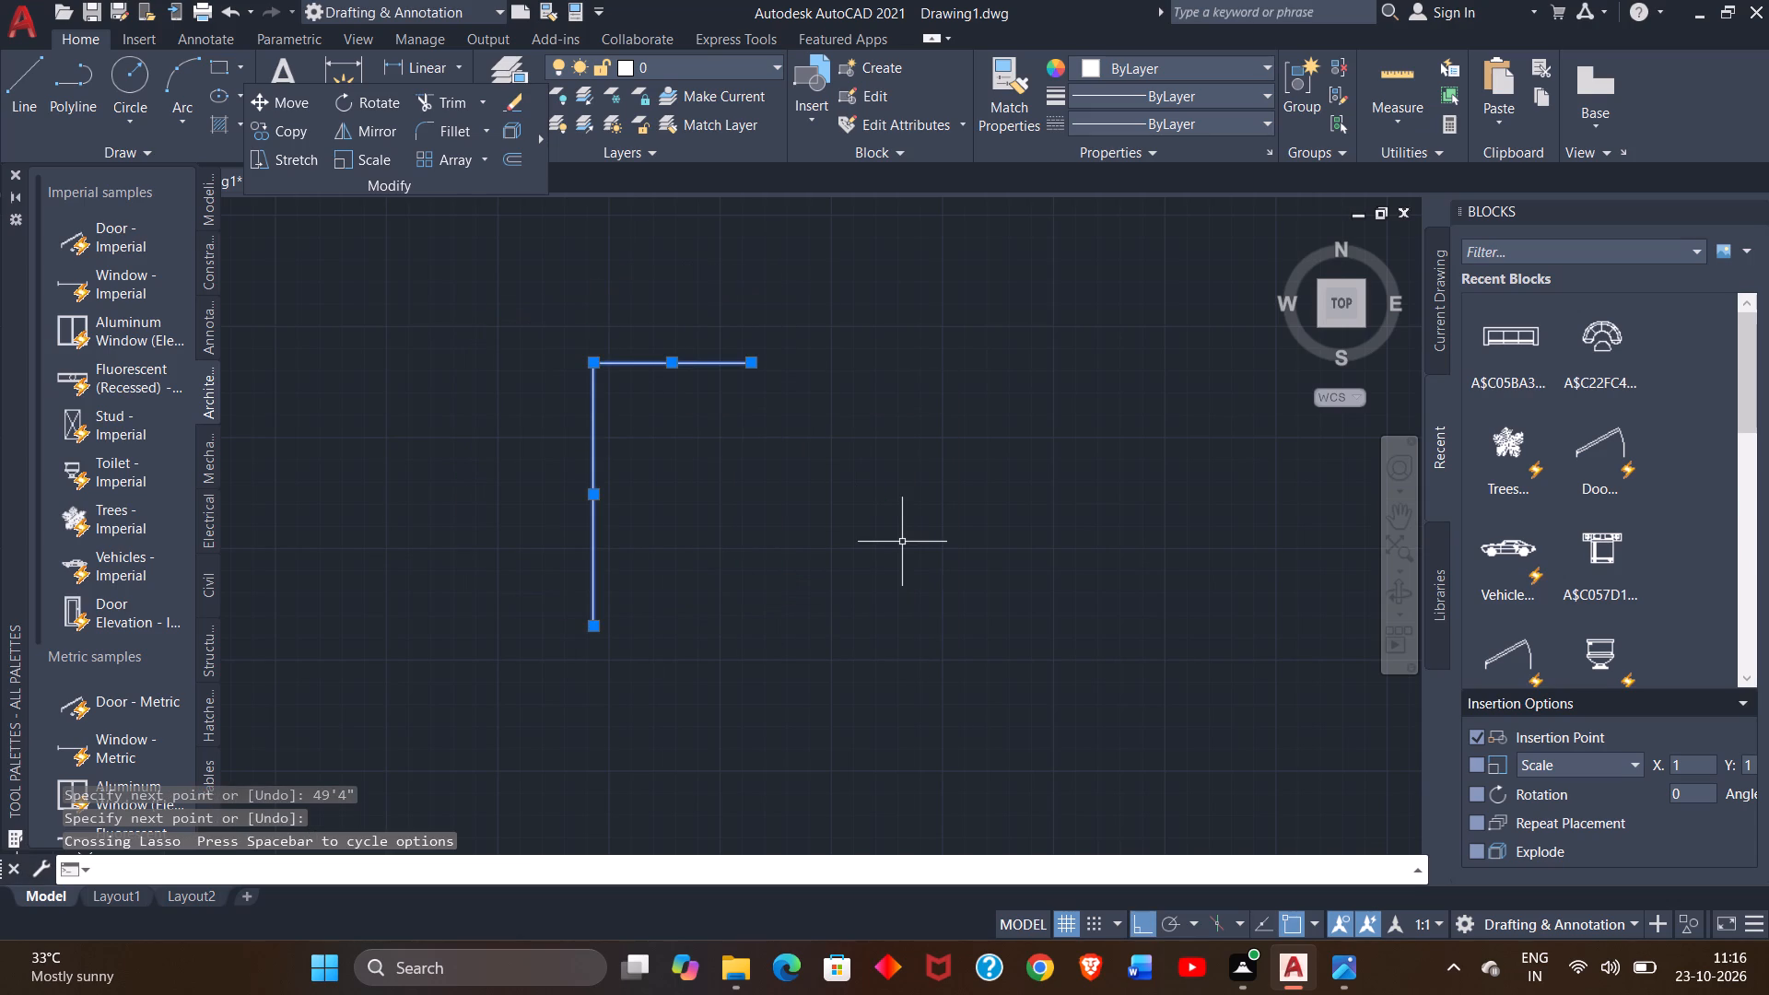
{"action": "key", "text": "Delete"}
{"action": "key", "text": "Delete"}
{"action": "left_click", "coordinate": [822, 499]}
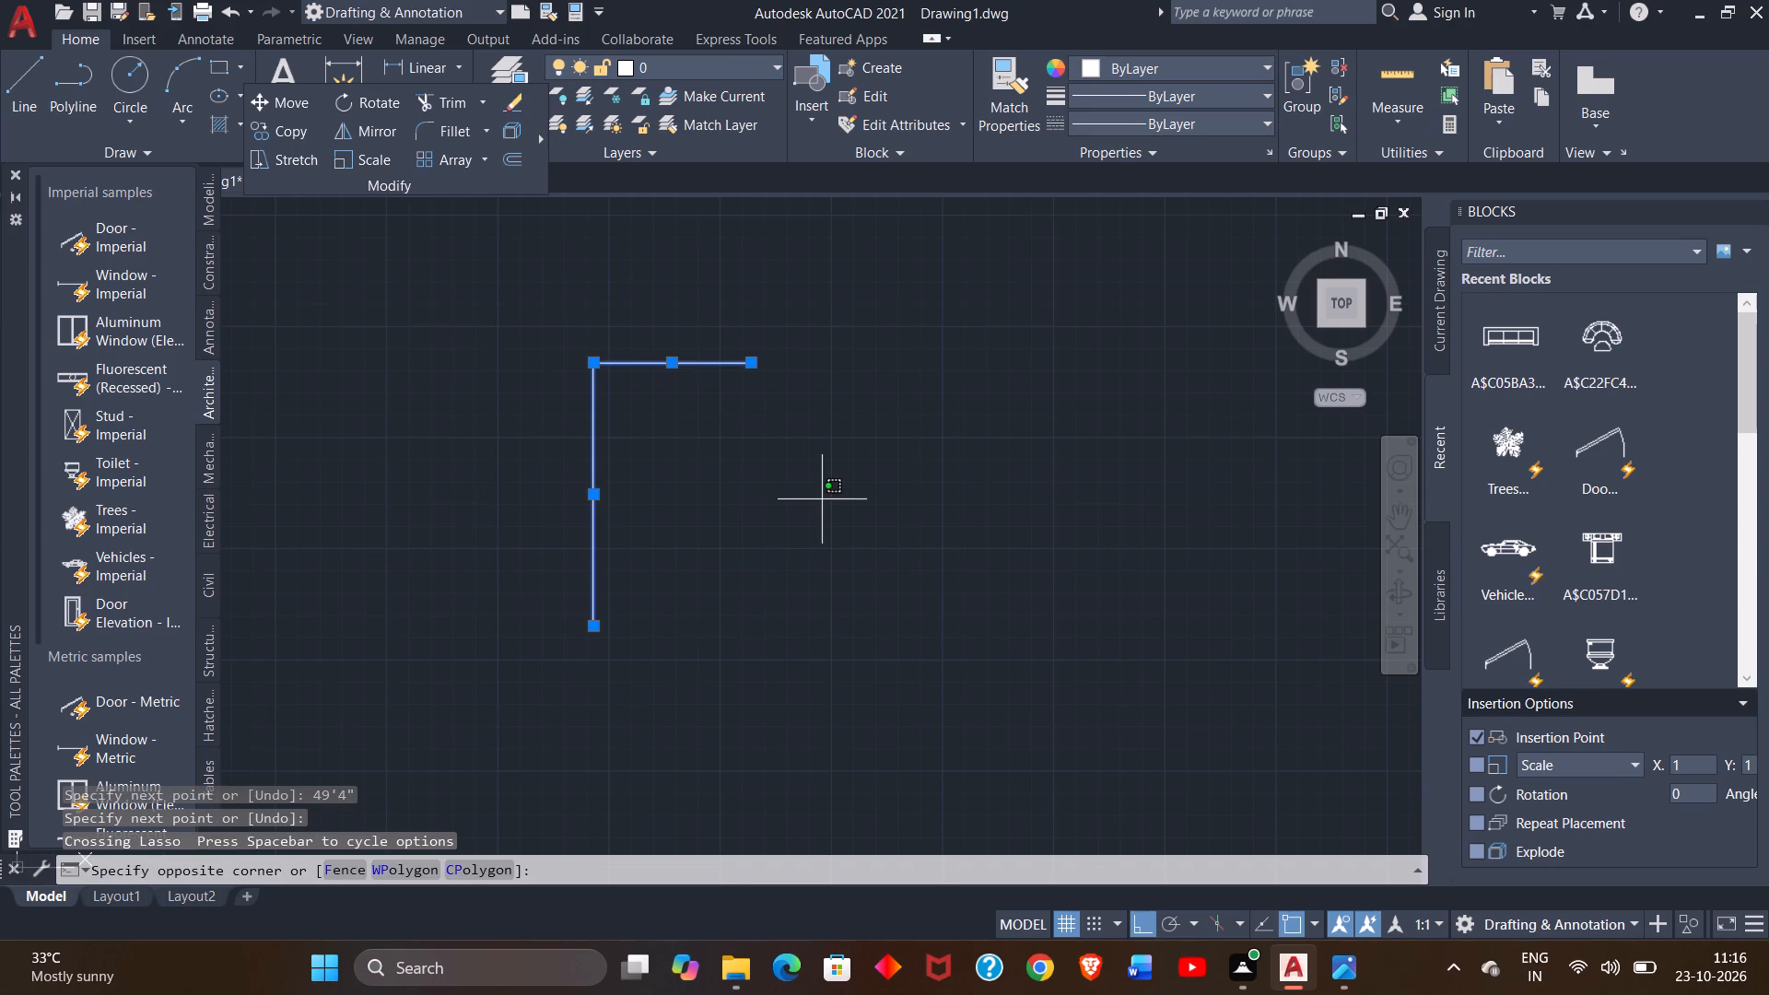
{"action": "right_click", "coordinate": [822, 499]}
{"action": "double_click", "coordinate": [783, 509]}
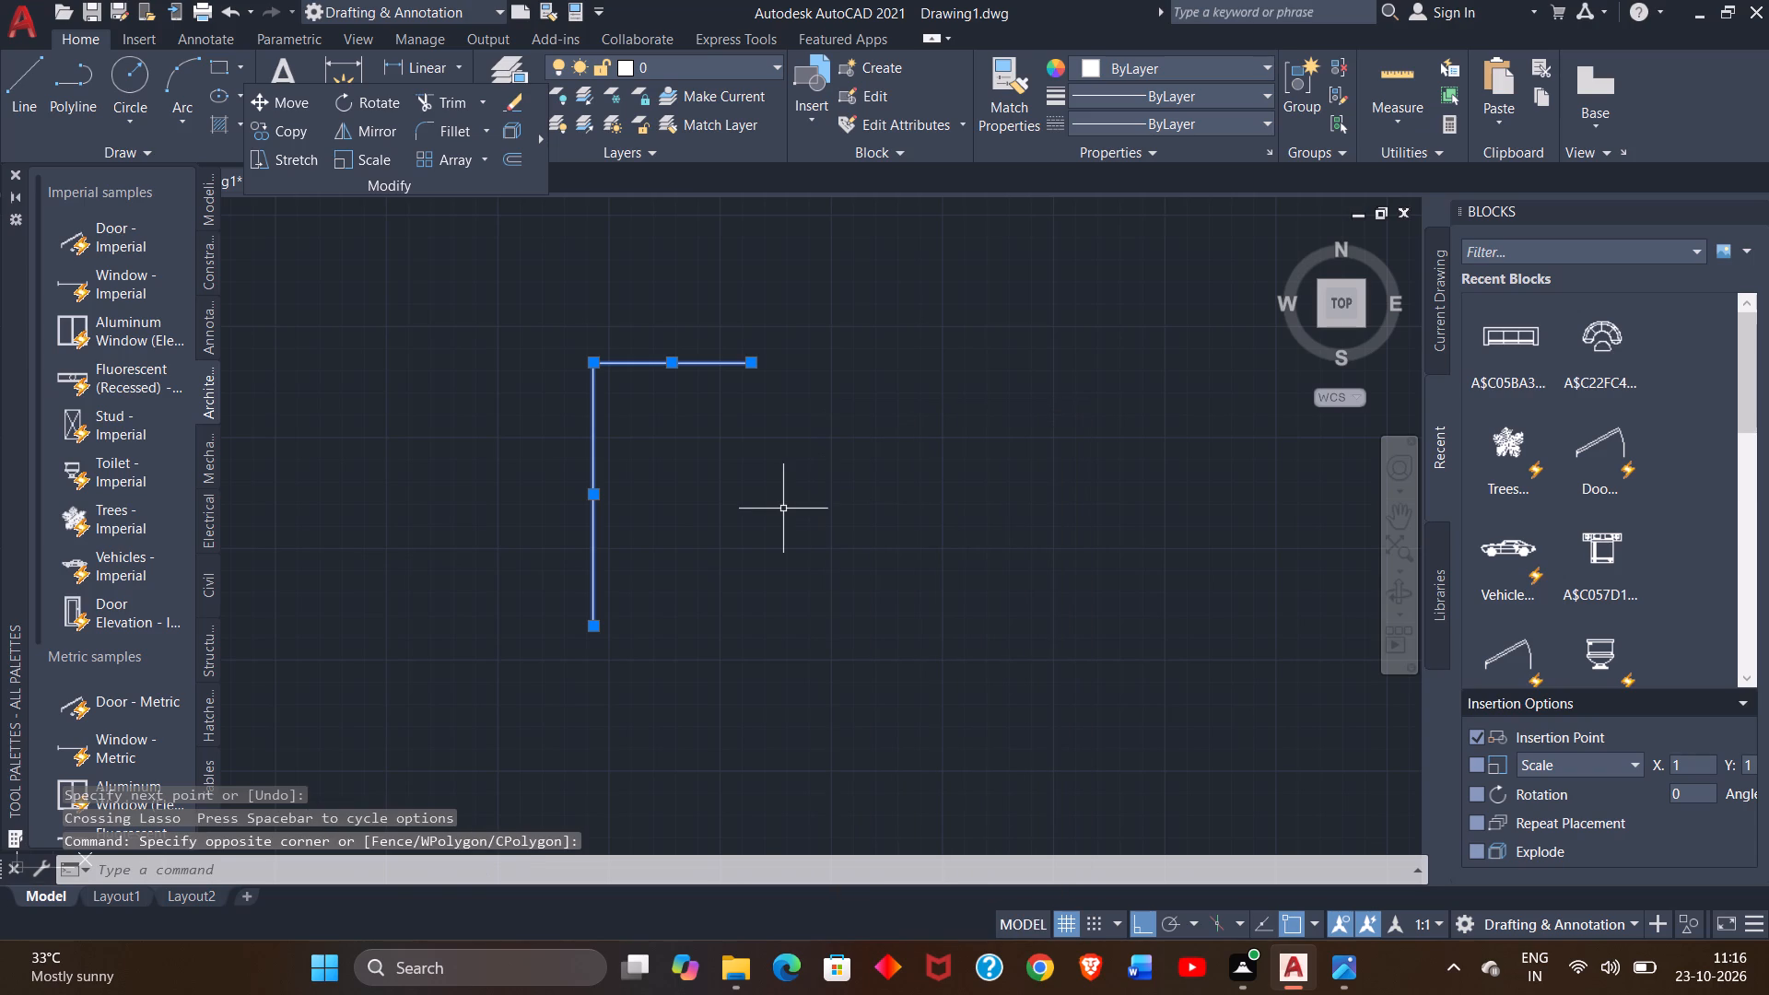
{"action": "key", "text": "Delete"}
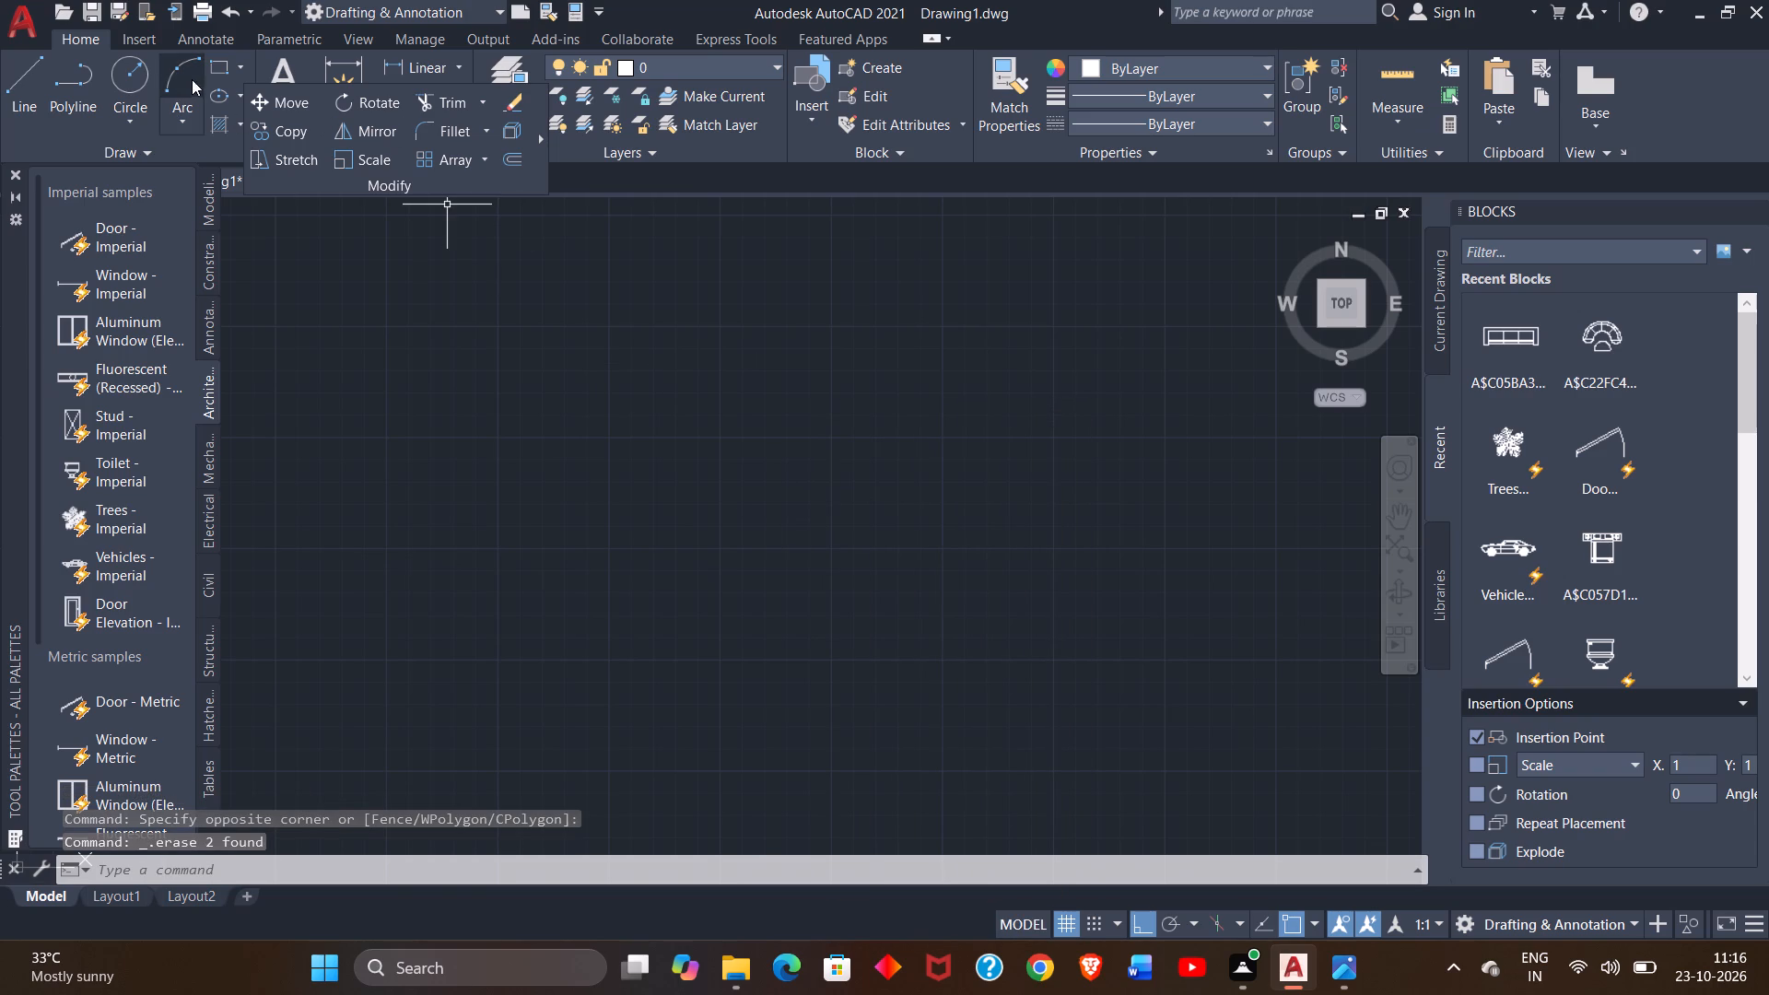
Draw the outer boundary rectangle by dimensions, with length 29'4" and width 49'4", extending down from its top-left corner.
{"action": "left_click", "coordinate": [217, 62]}
{"action": "left_click_drag", "start_coordinate": [544, 308], "coordinate": [628, 552]}
{"action": "left_click", "coordinate": [512, 869]}
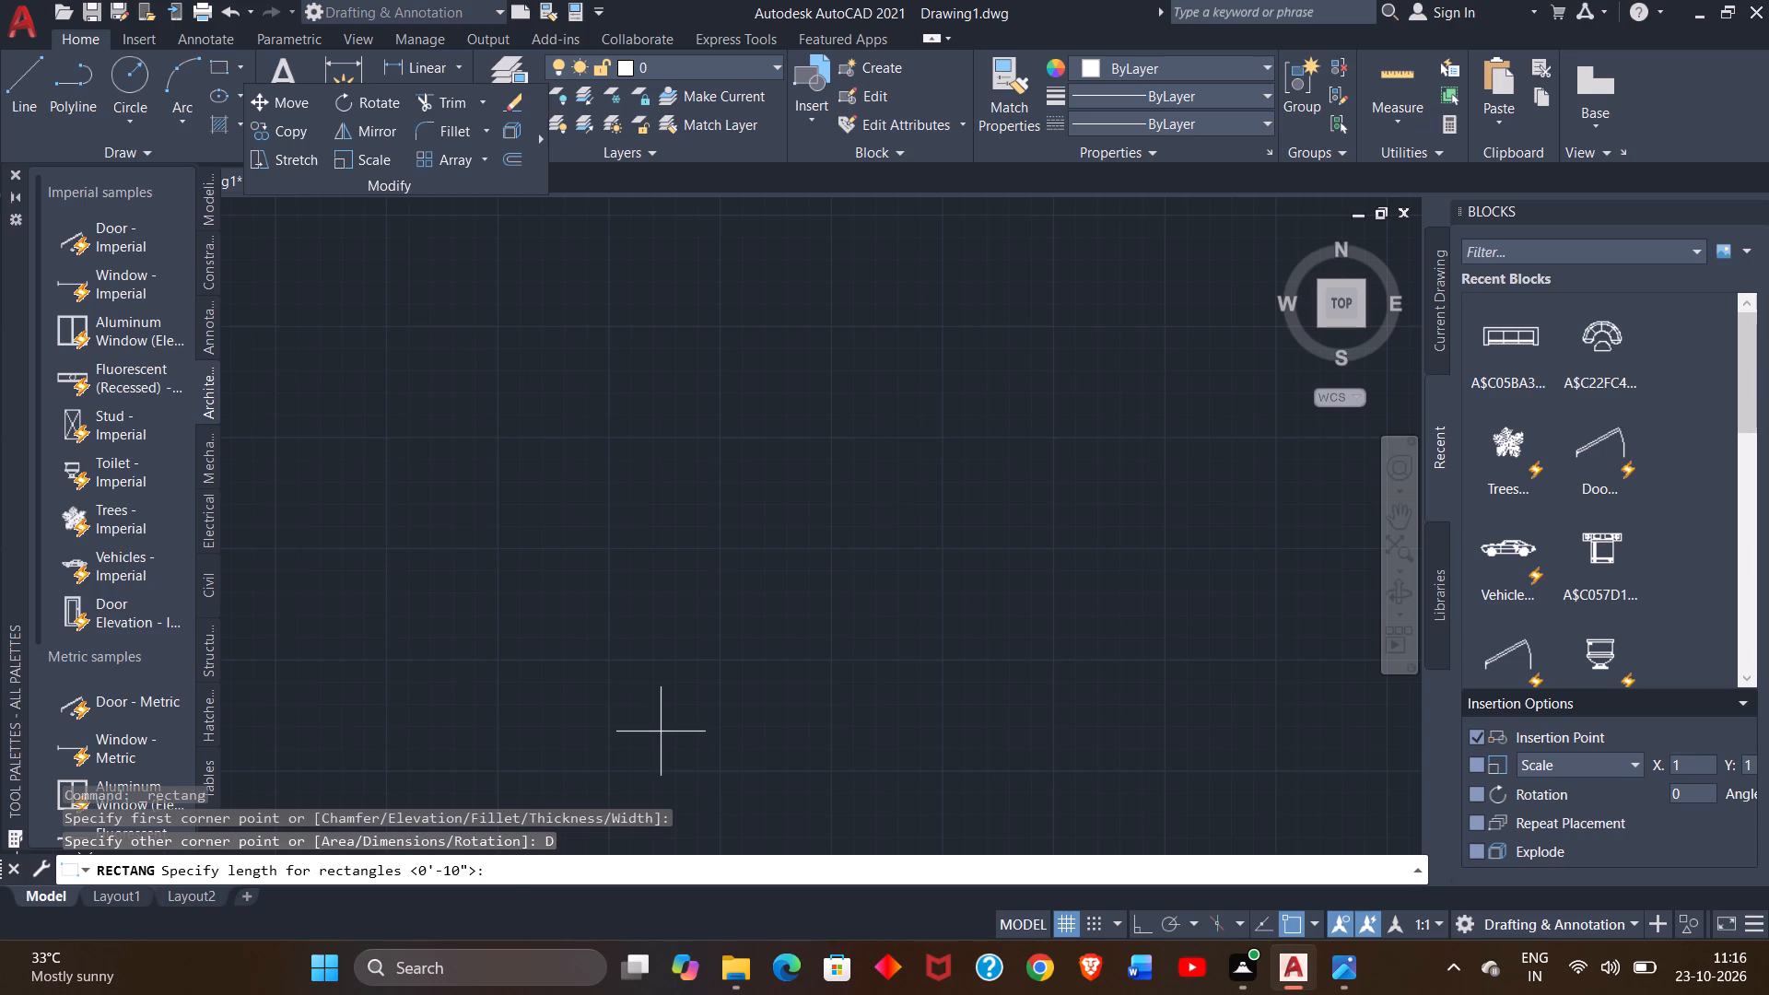
{"action": "type", "text": "29'4"}
{"action": "key", "text": "shift+quotedbl"}
{"action": "key", "text": "Return"}
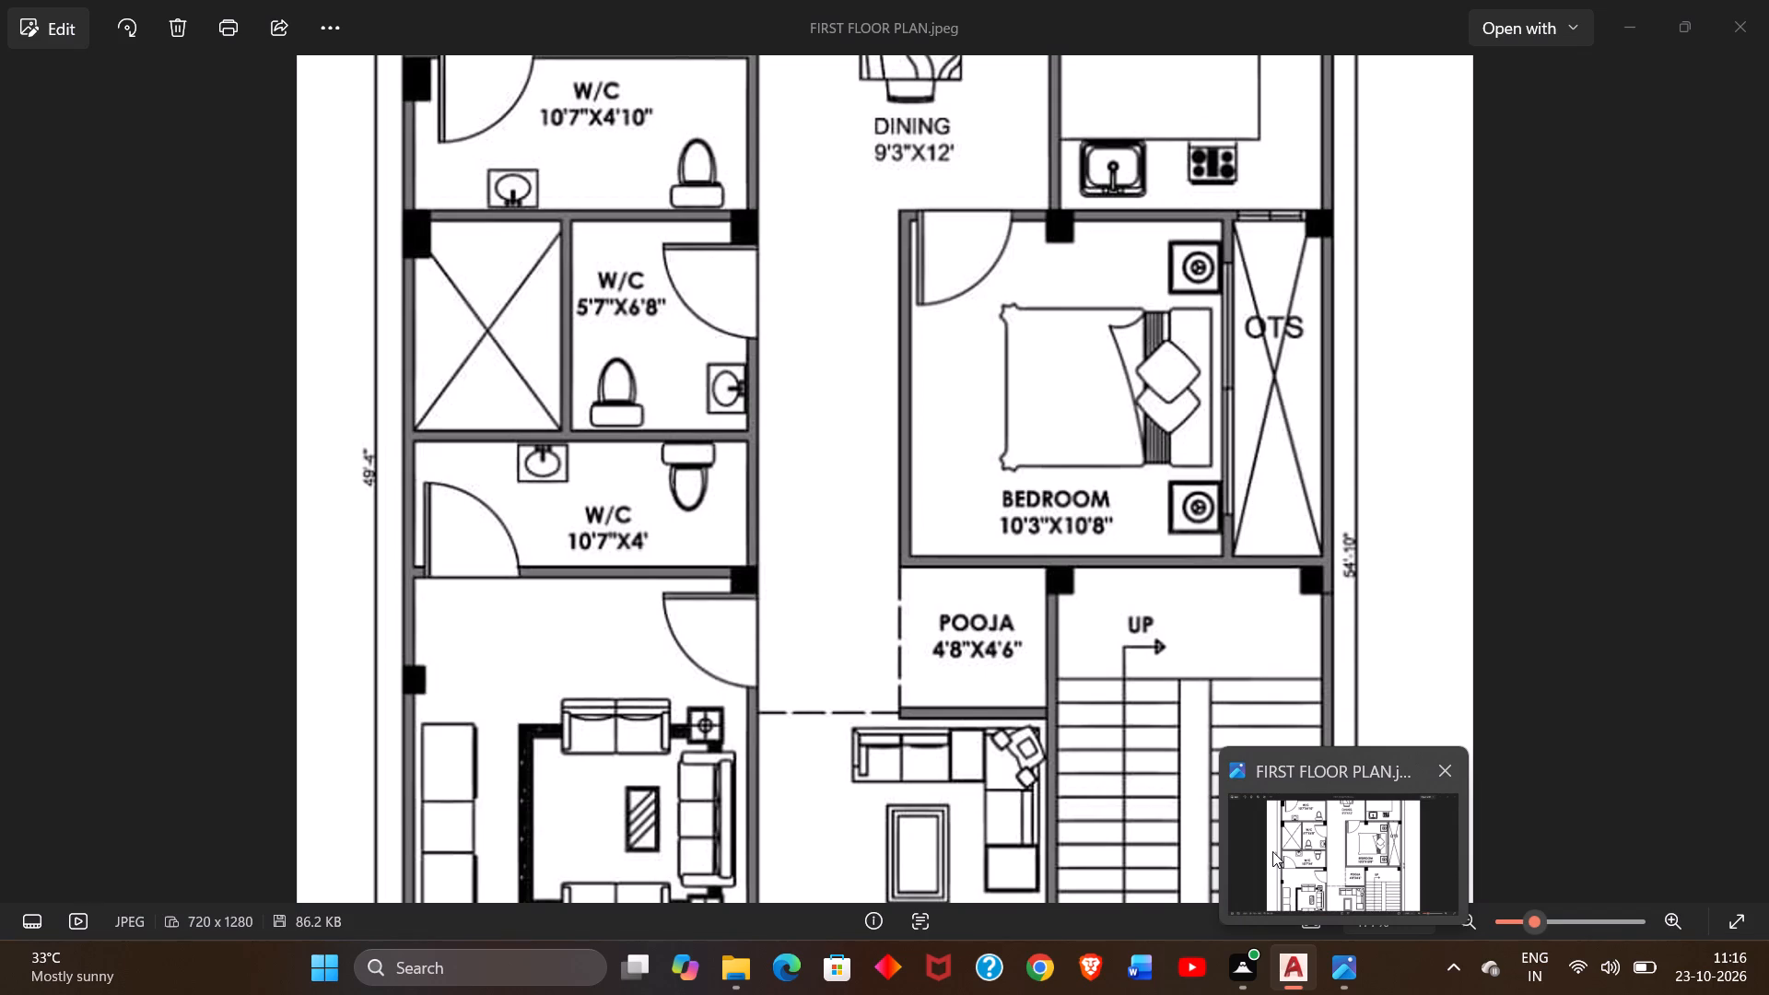
{"action": "type", "text": "49'4"}
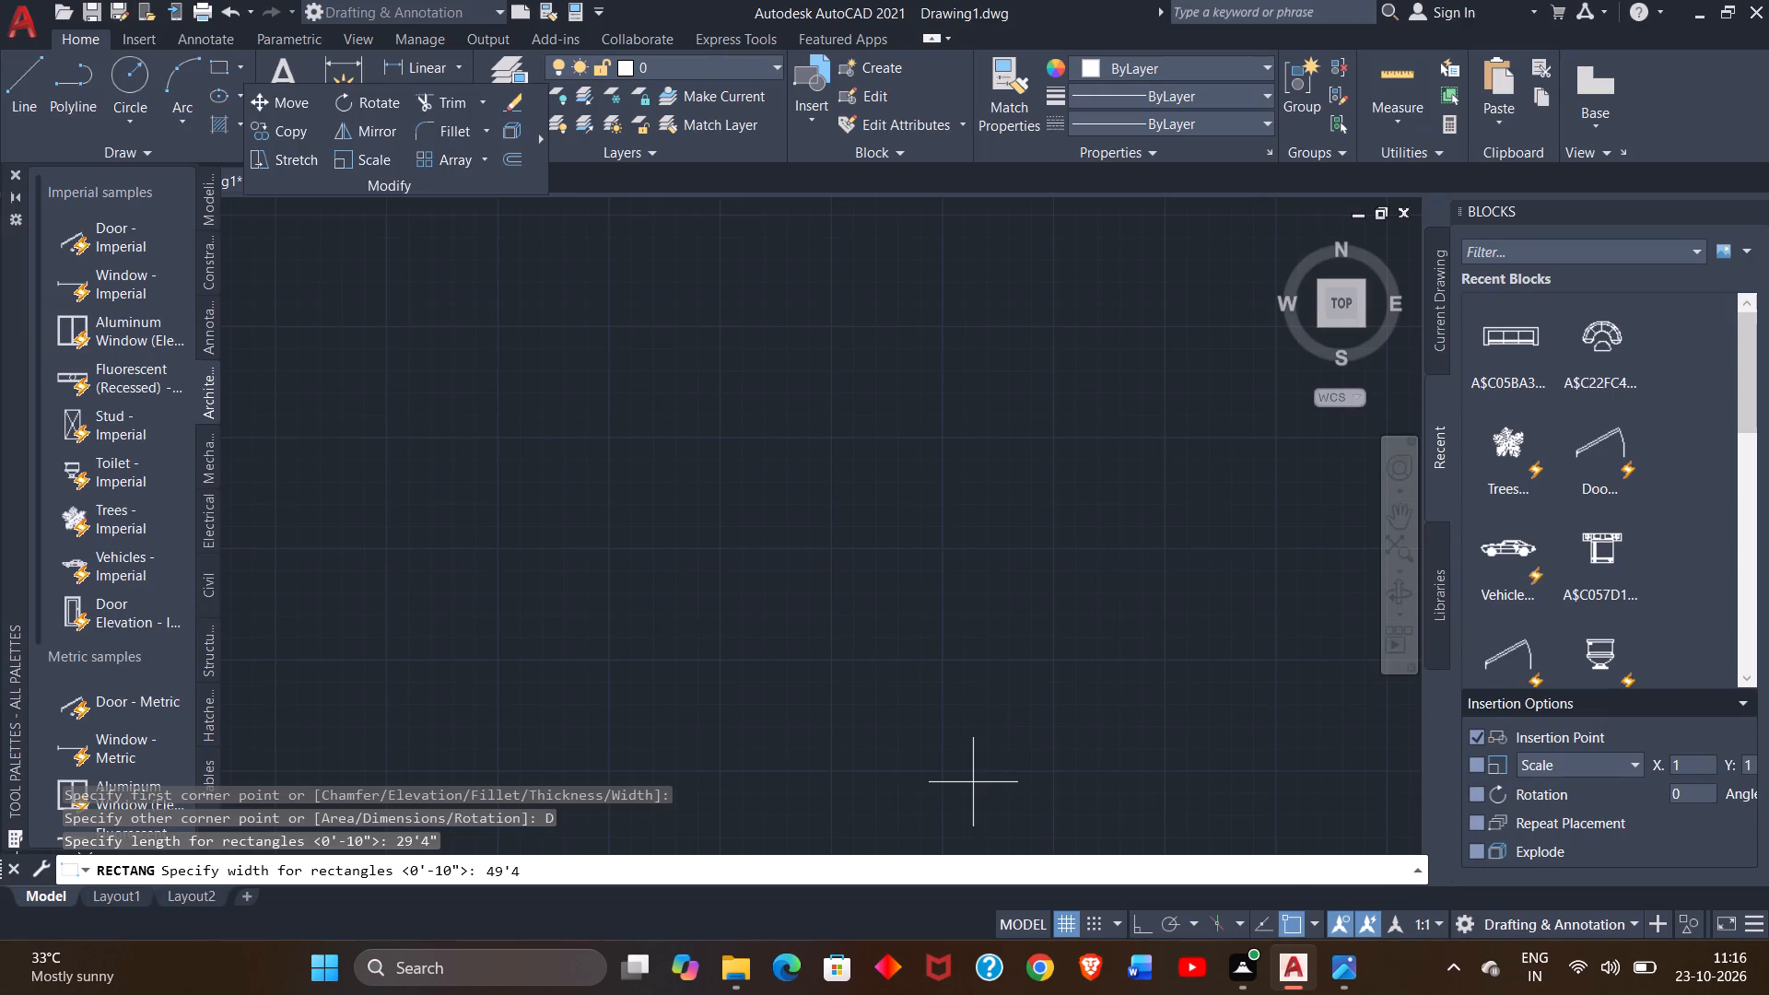
{"action": "key", "text": "shift+quotedbl"}
{"action": "key", "text": "Return"}
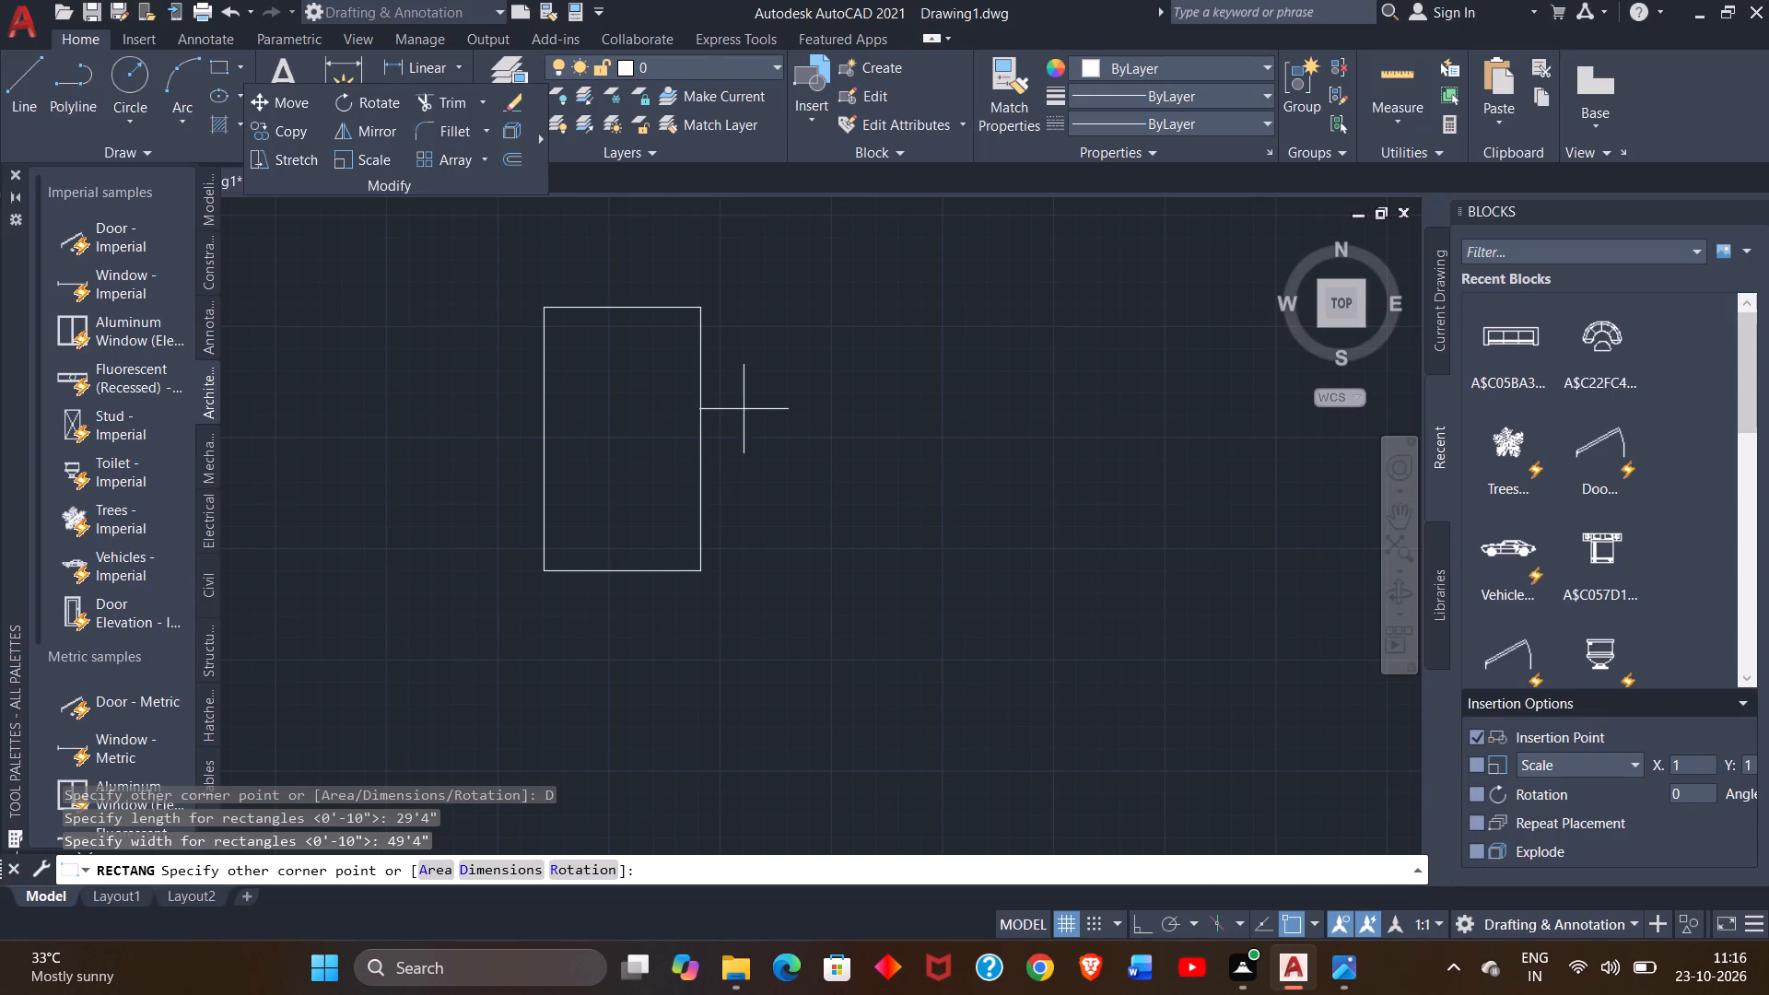
{"action": "left_click", "coordinate": [773, 563]}
{"action": "right_click", "coordinate": [773, 563]}
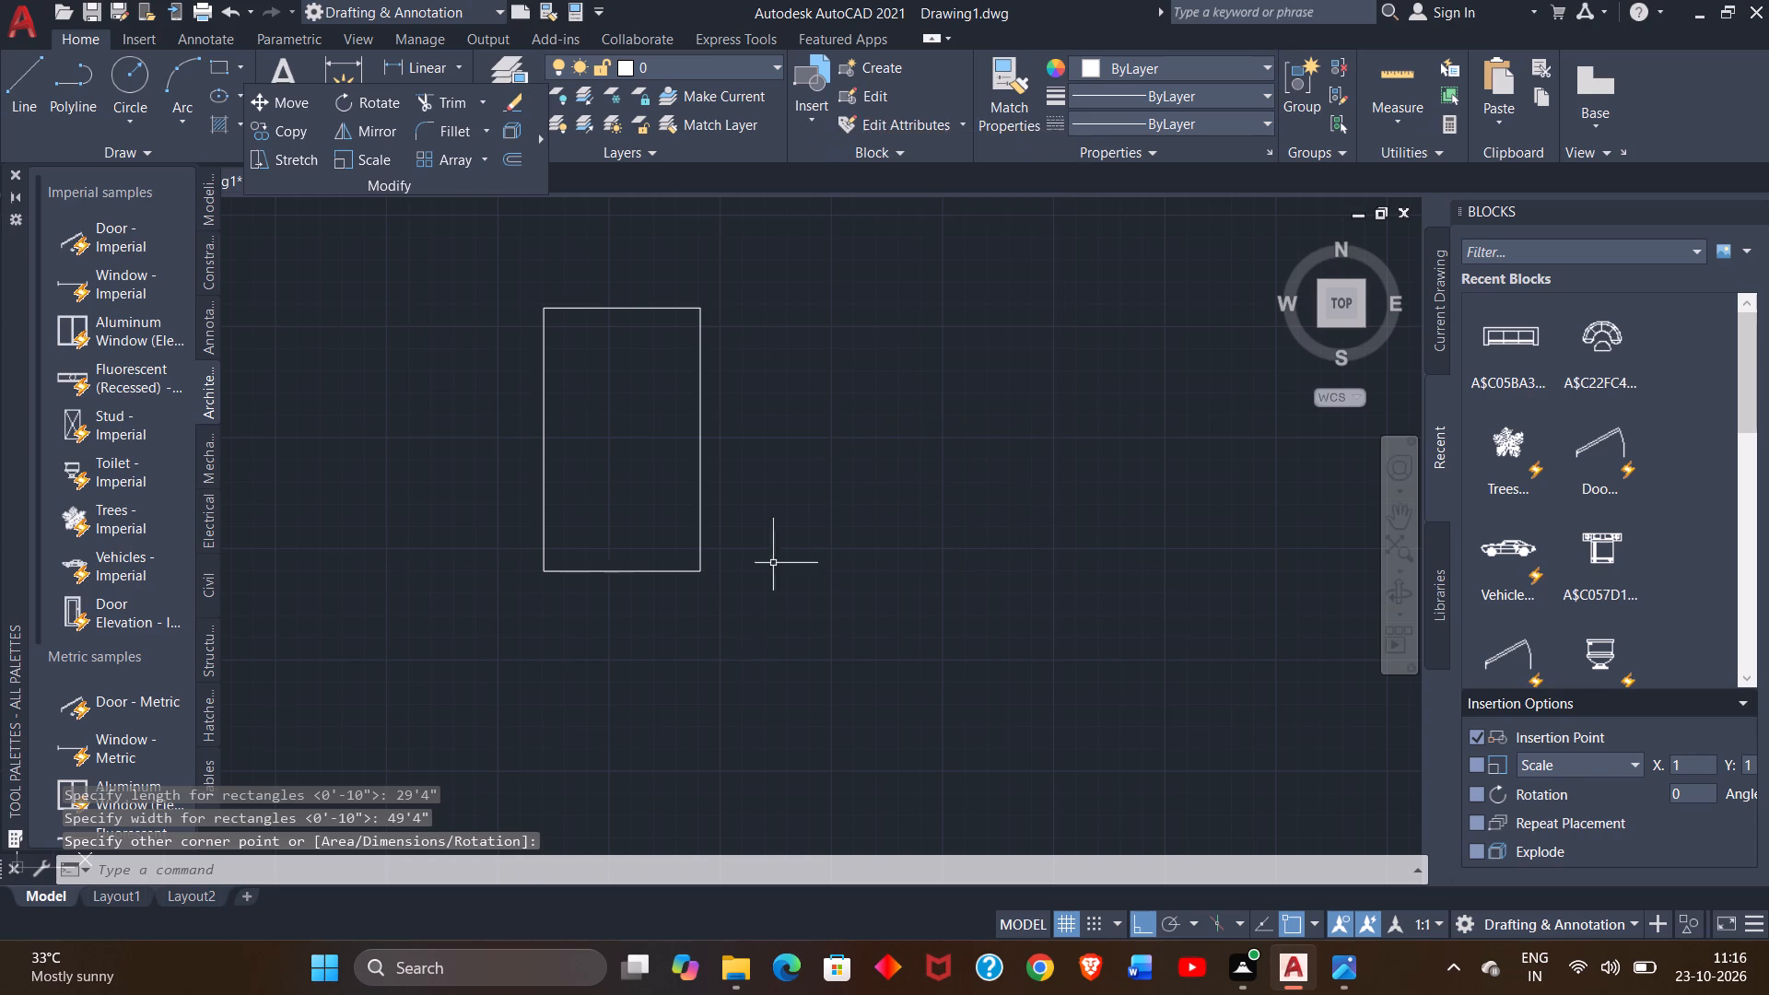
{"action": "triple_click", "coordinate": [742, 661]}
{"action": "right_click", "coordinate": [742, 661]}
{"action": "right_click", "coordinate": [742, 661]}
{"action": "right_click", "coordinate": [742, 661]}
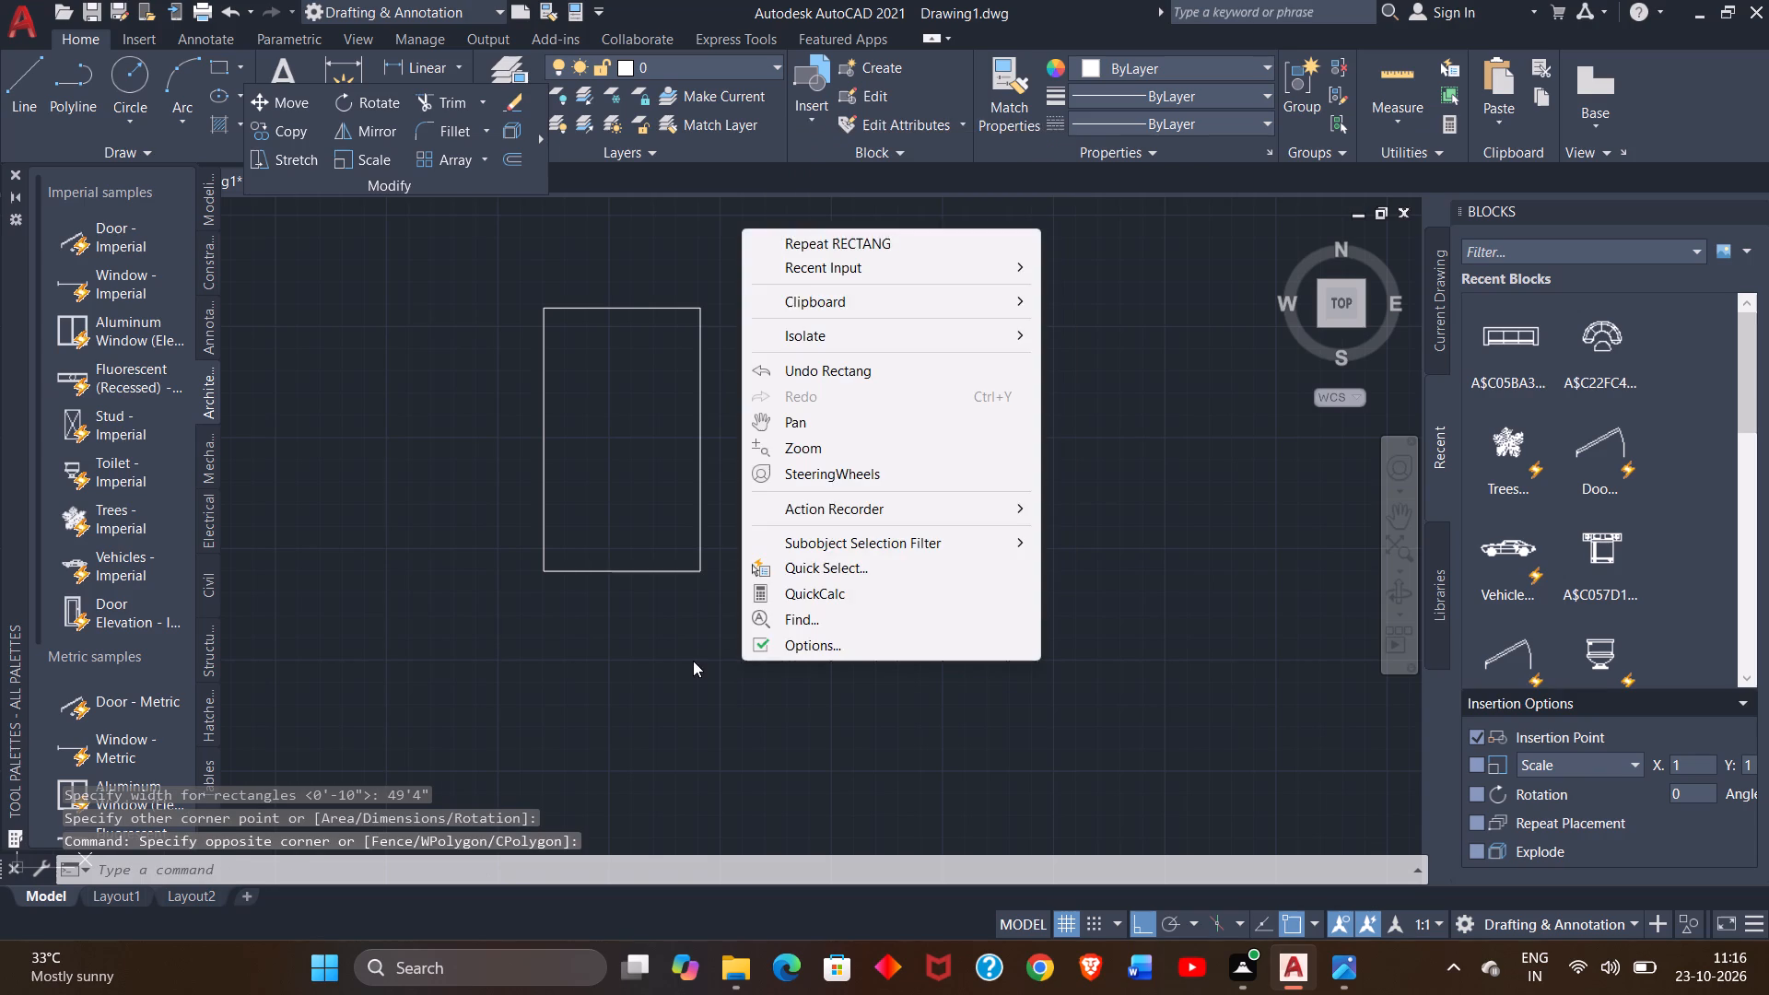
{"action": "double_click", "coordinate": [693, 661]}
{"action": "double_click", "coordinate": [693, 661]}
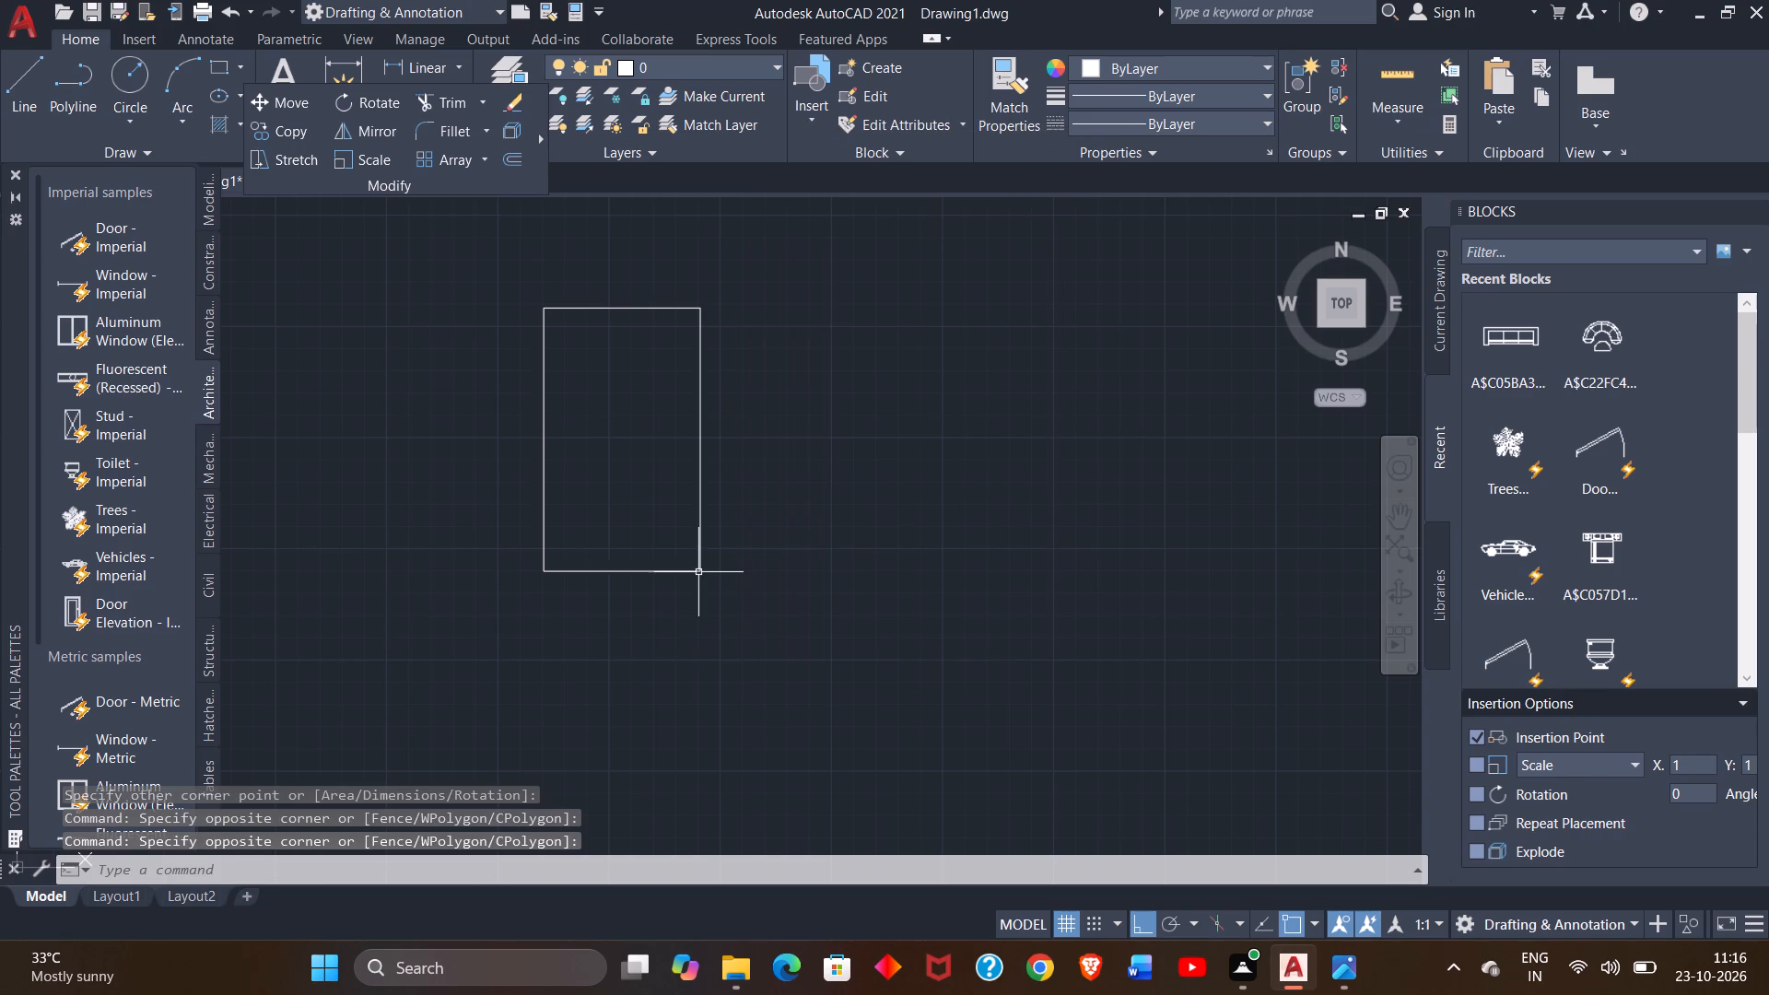
Offset the boundary rectangle 9" inward to form the outer wall thickness, and end the Offset command.
{"action": "left_click", "coordinate": [719, 527]}
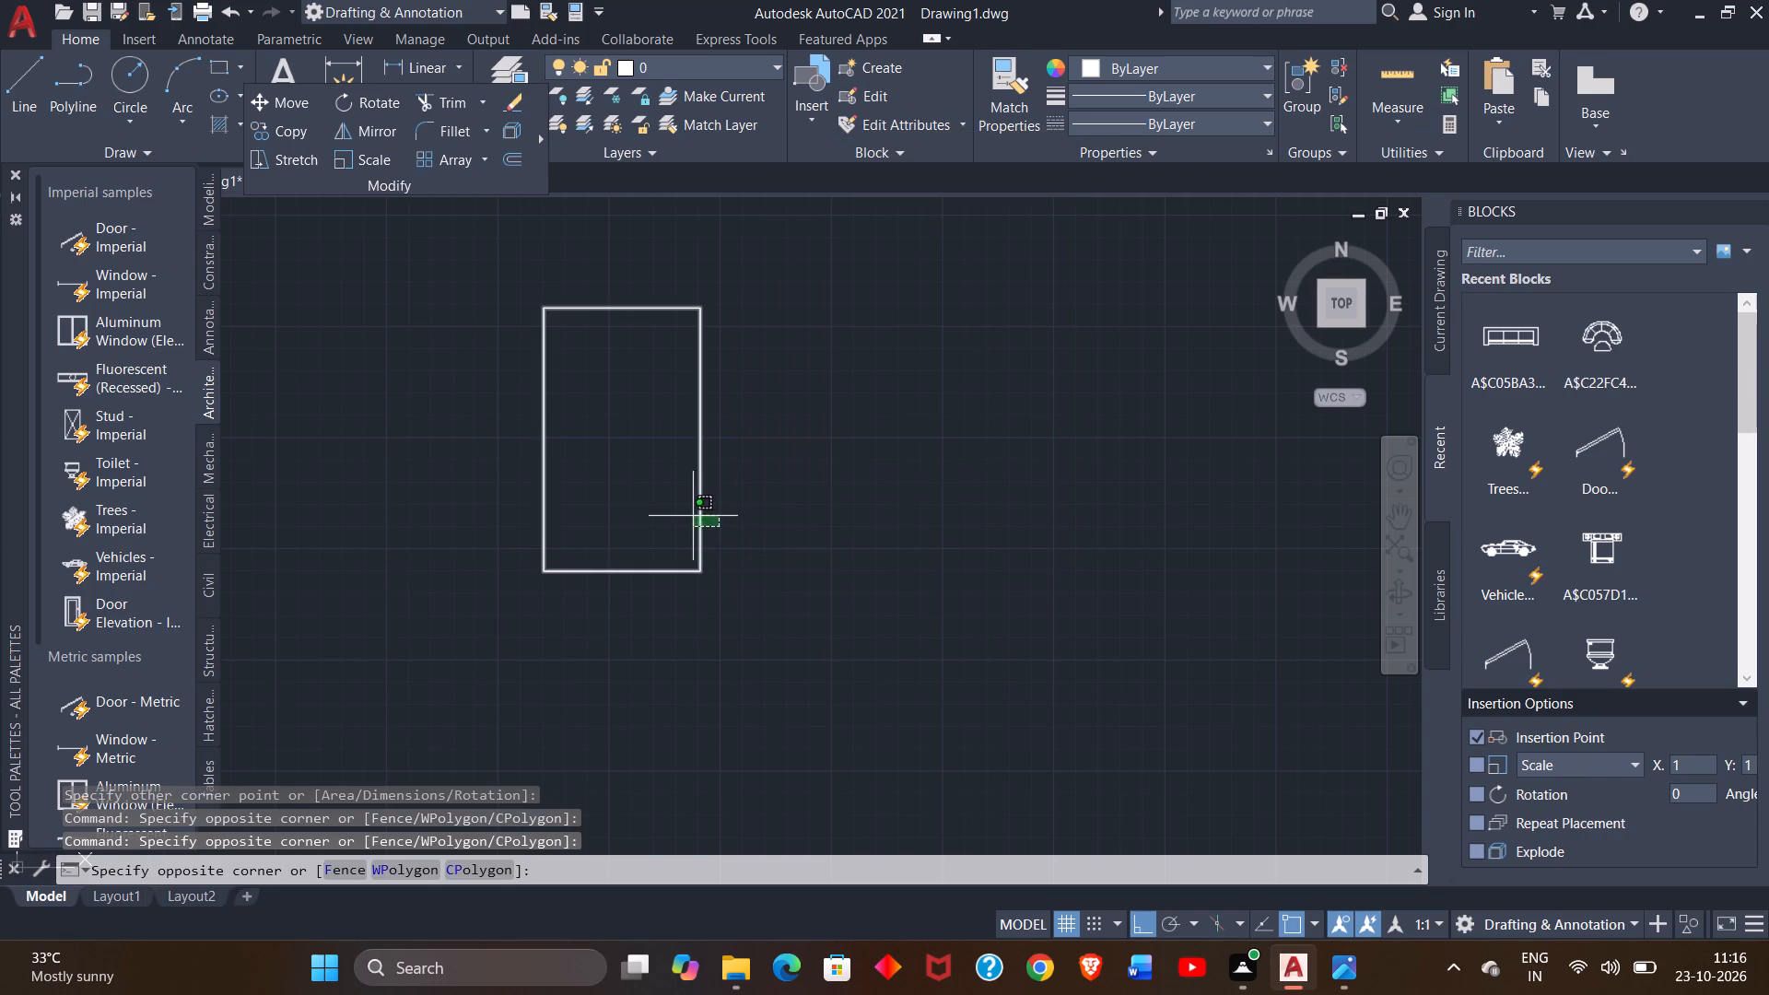
{"action": "left_click", "coordinate": [693, 514]}
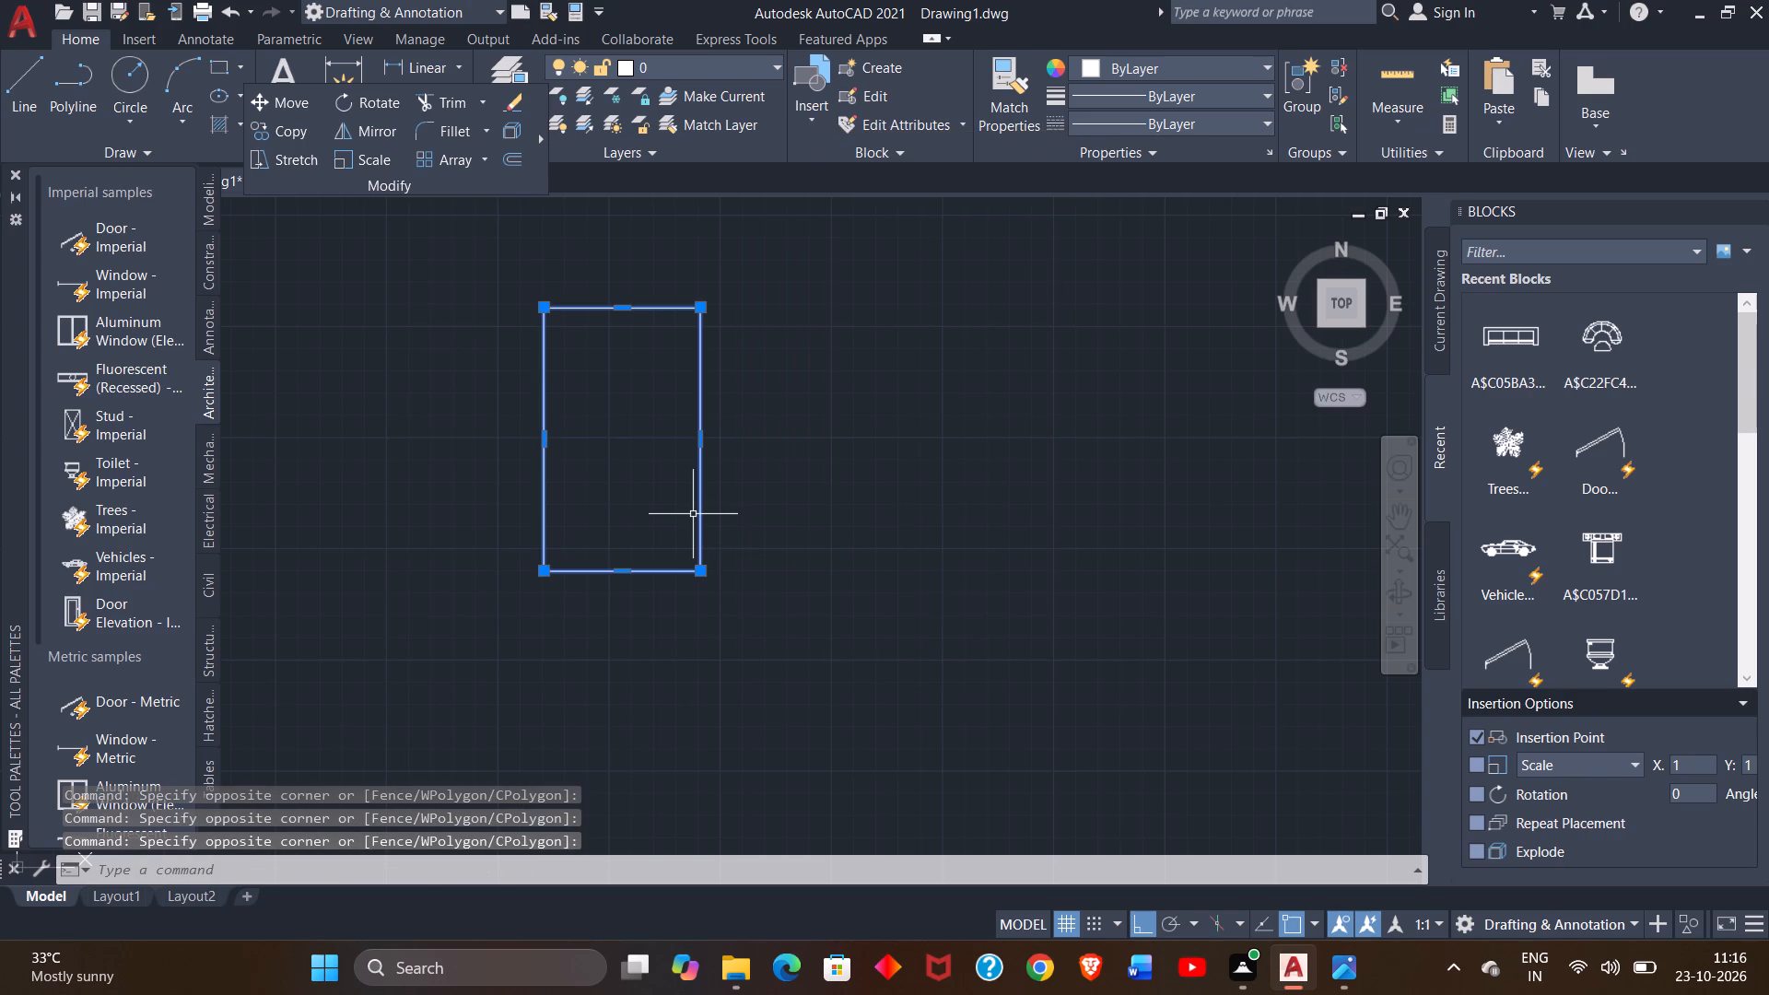
{"action": "type", "text": "OF"}
{"action": "key", "text": "Return"}
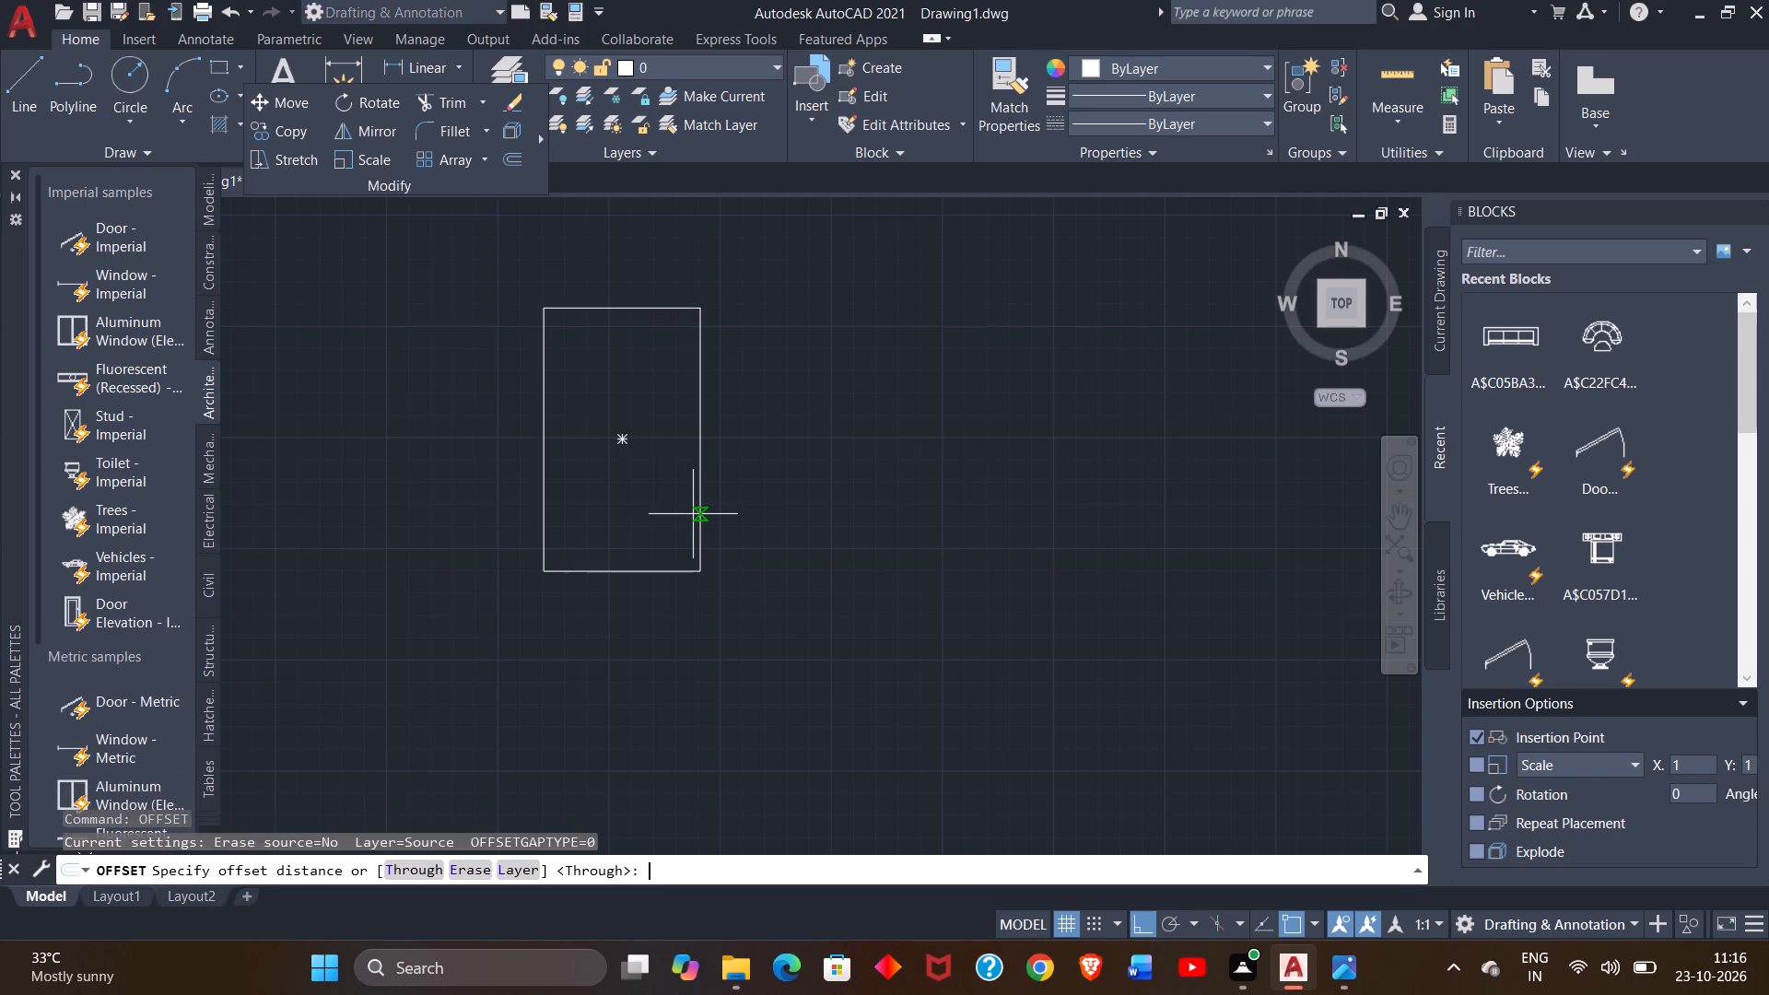
{"action": "key", "text": "9"}
{"action": "key", "text": "shift+quotedbl"}
{"action": "key", "text": "Return"}
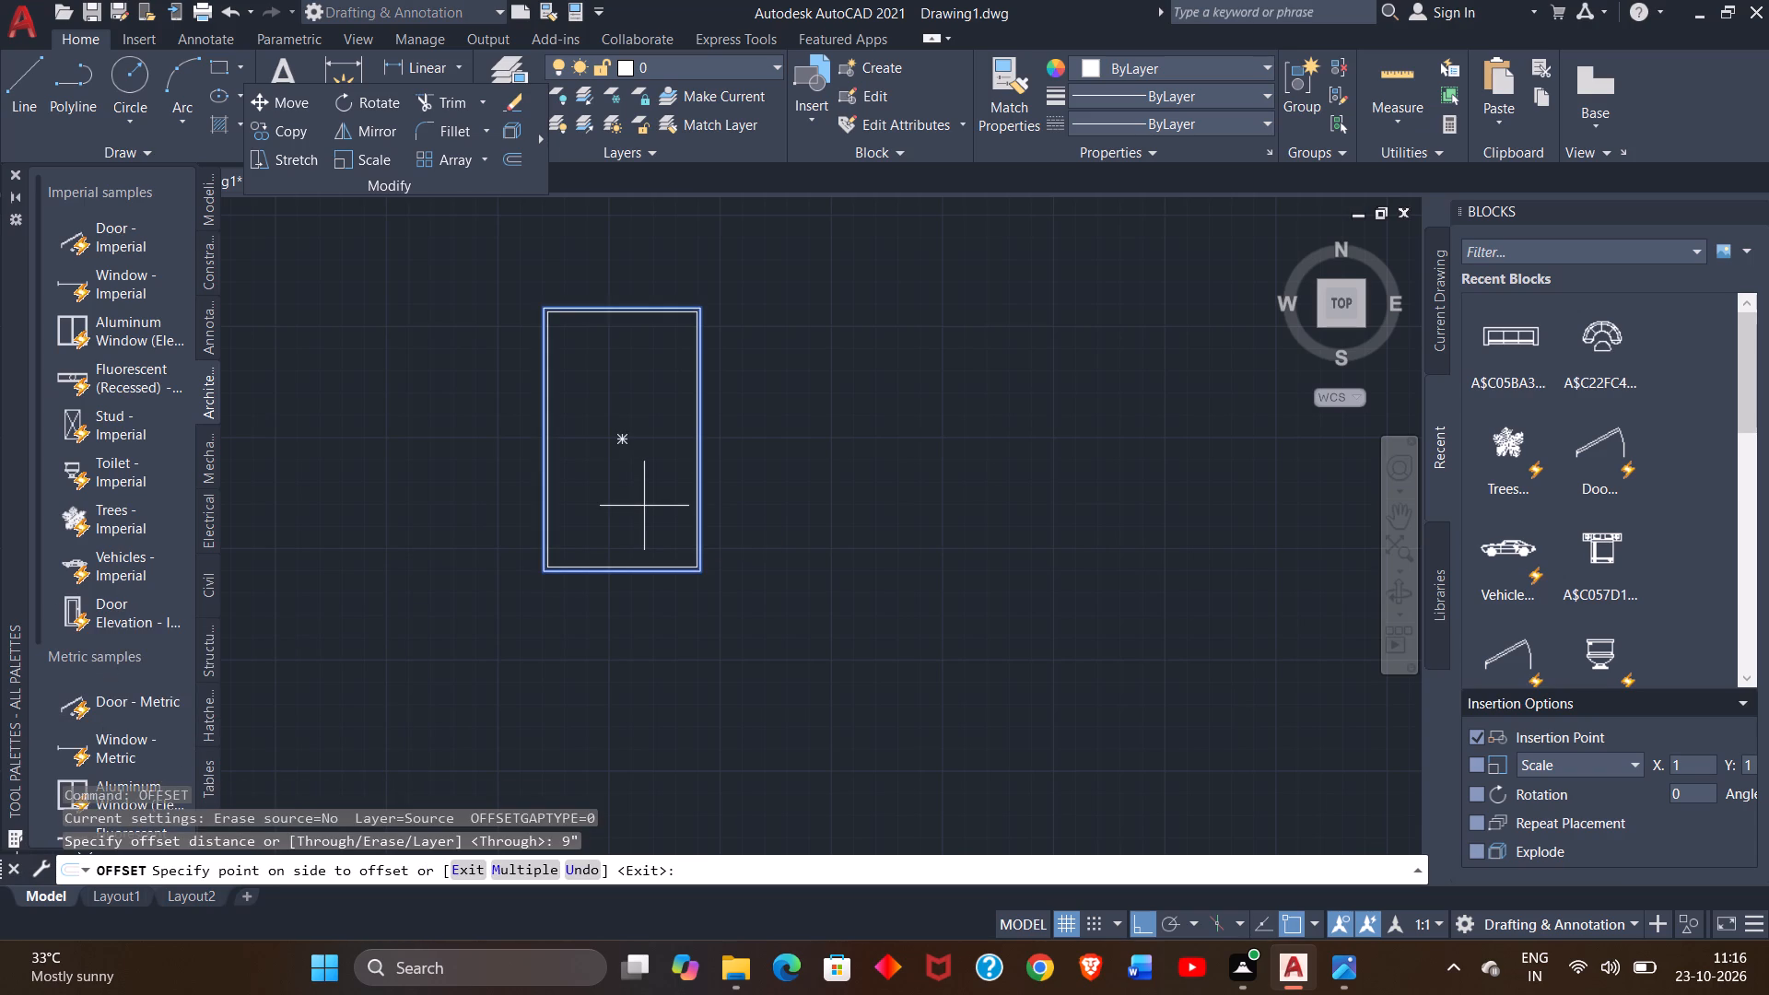
{"action": "left_click", "coordinate": [644, 506]}
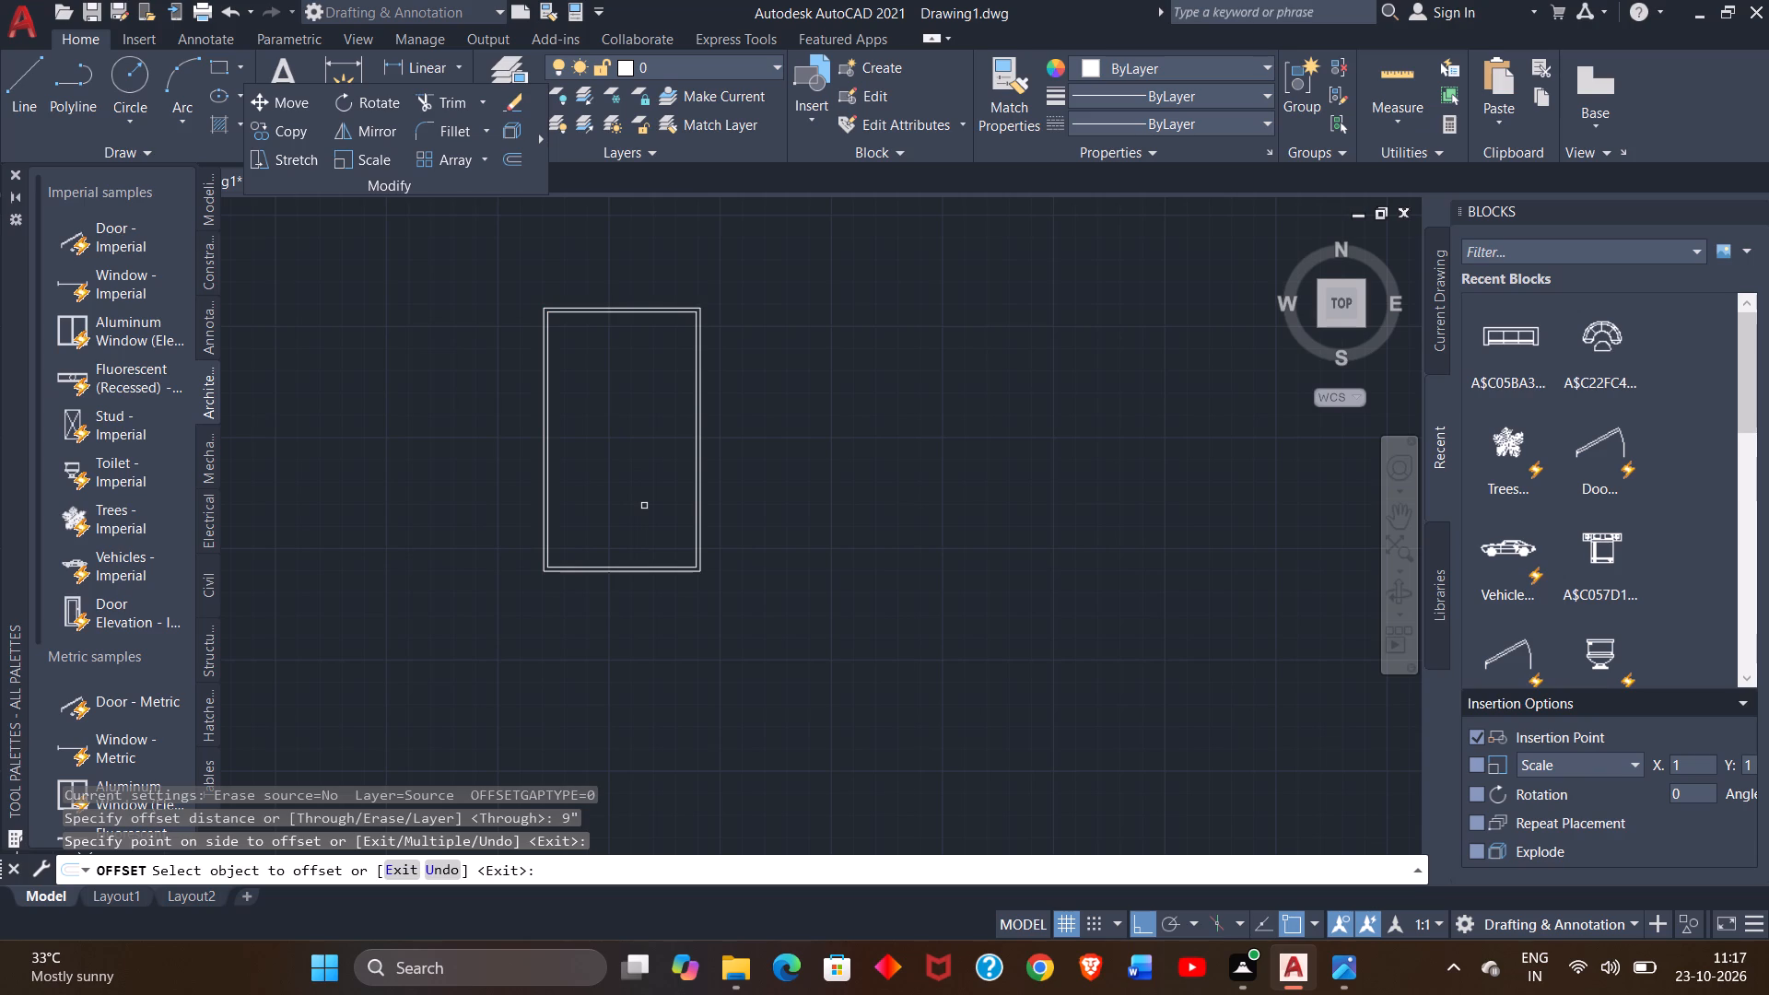
{"action": "right_click", "coordinate": [823, 446]}
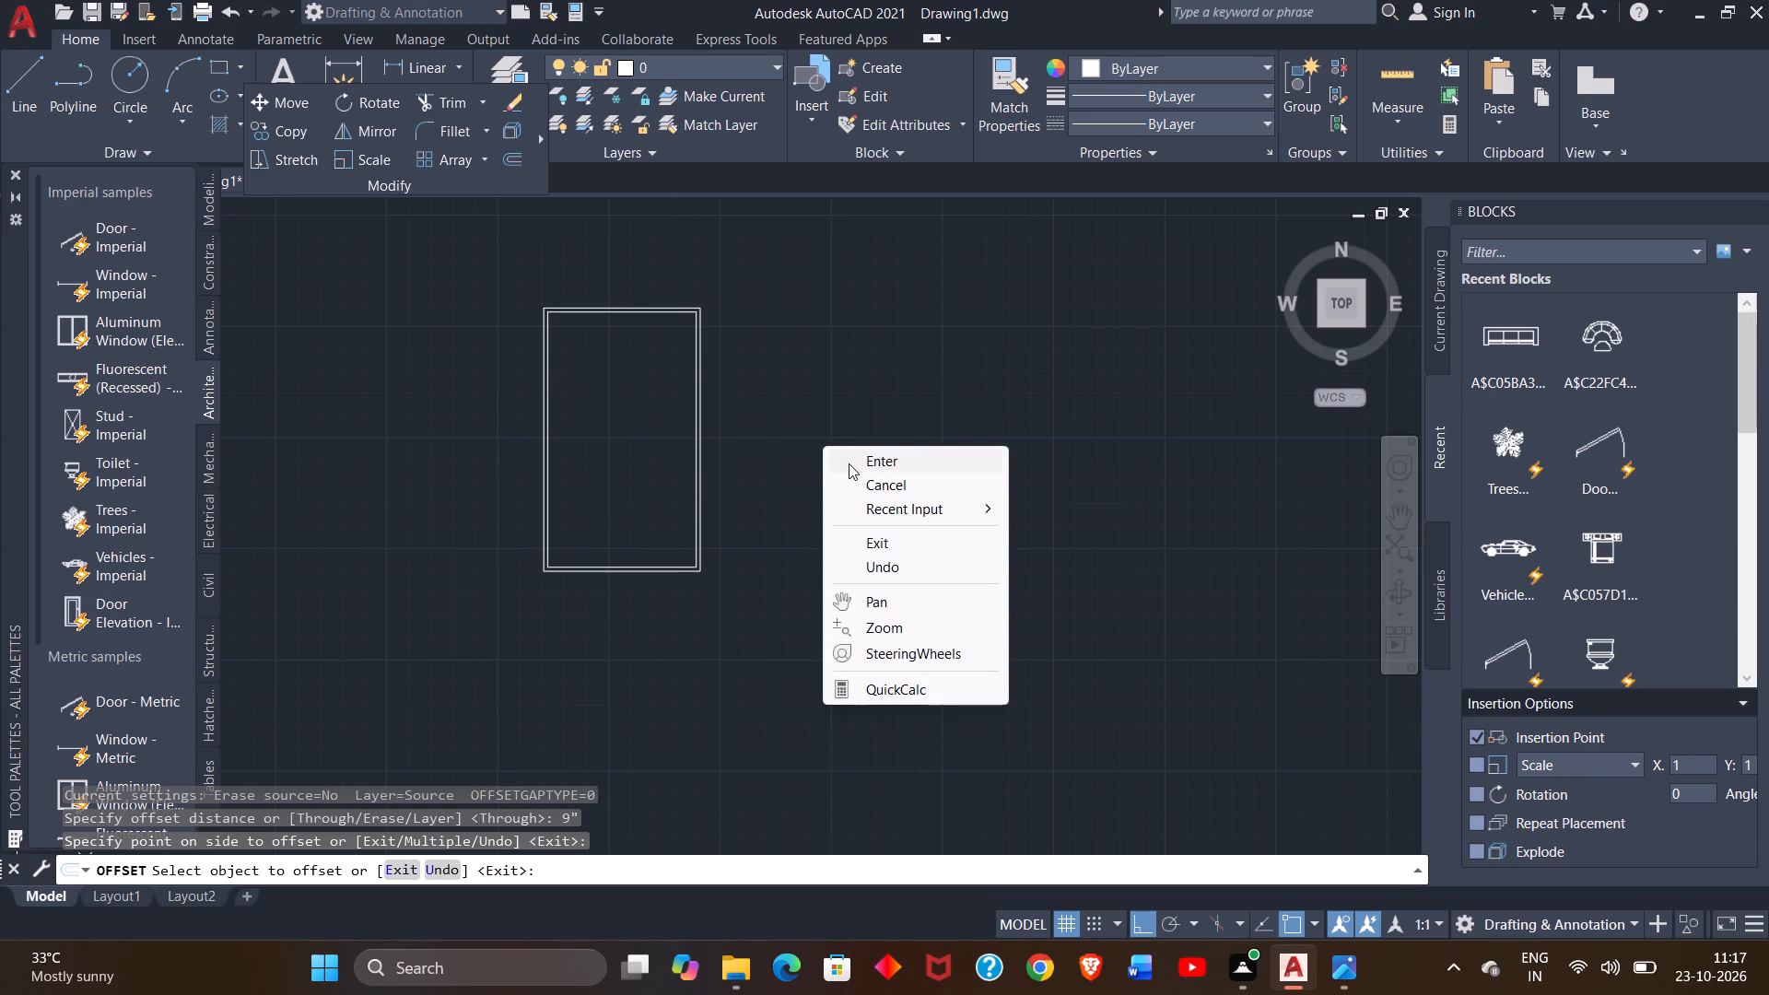
{"action": "left_click", "coordinate": [849, 463]}
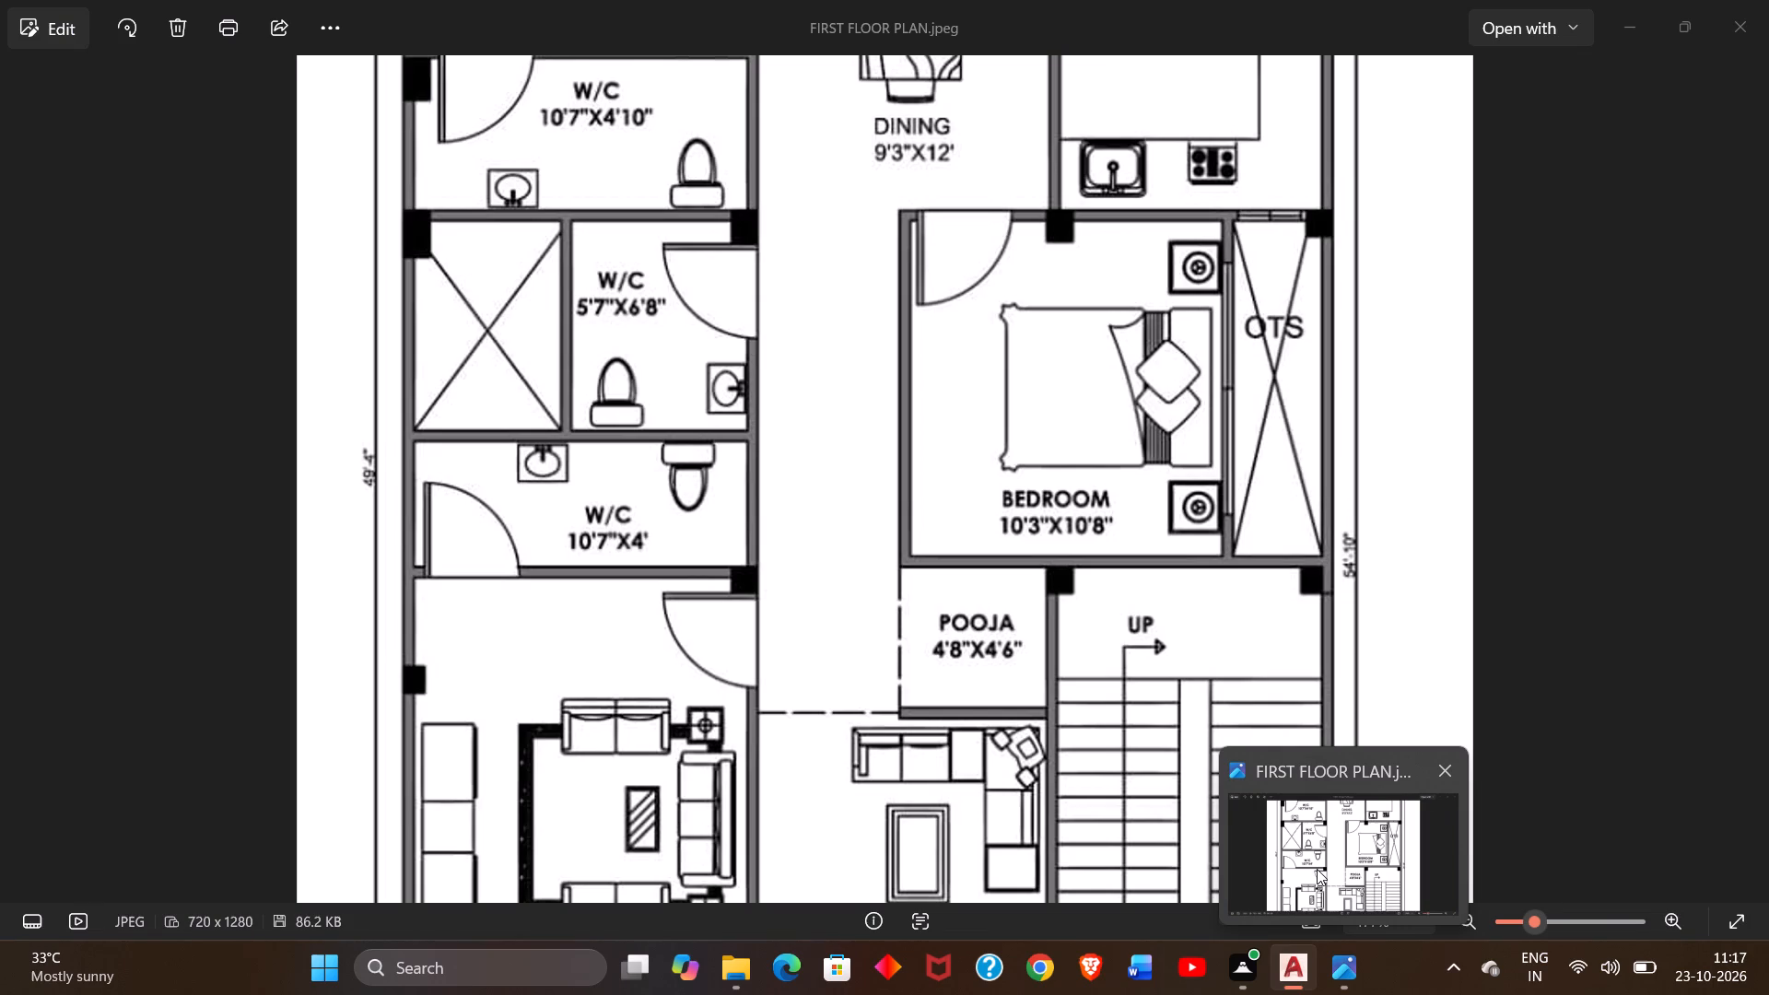
Switch to the FIRST FLOOR PLAN image and examine the overall room layout and dimensions.
{"action": "left_click", "coordinate": [1317, 869]}
{"action": "scroll", "coordinate": [1104, 720], "scroll_direction": "down", "scroll_amount": 6, "text": "ctrl"}
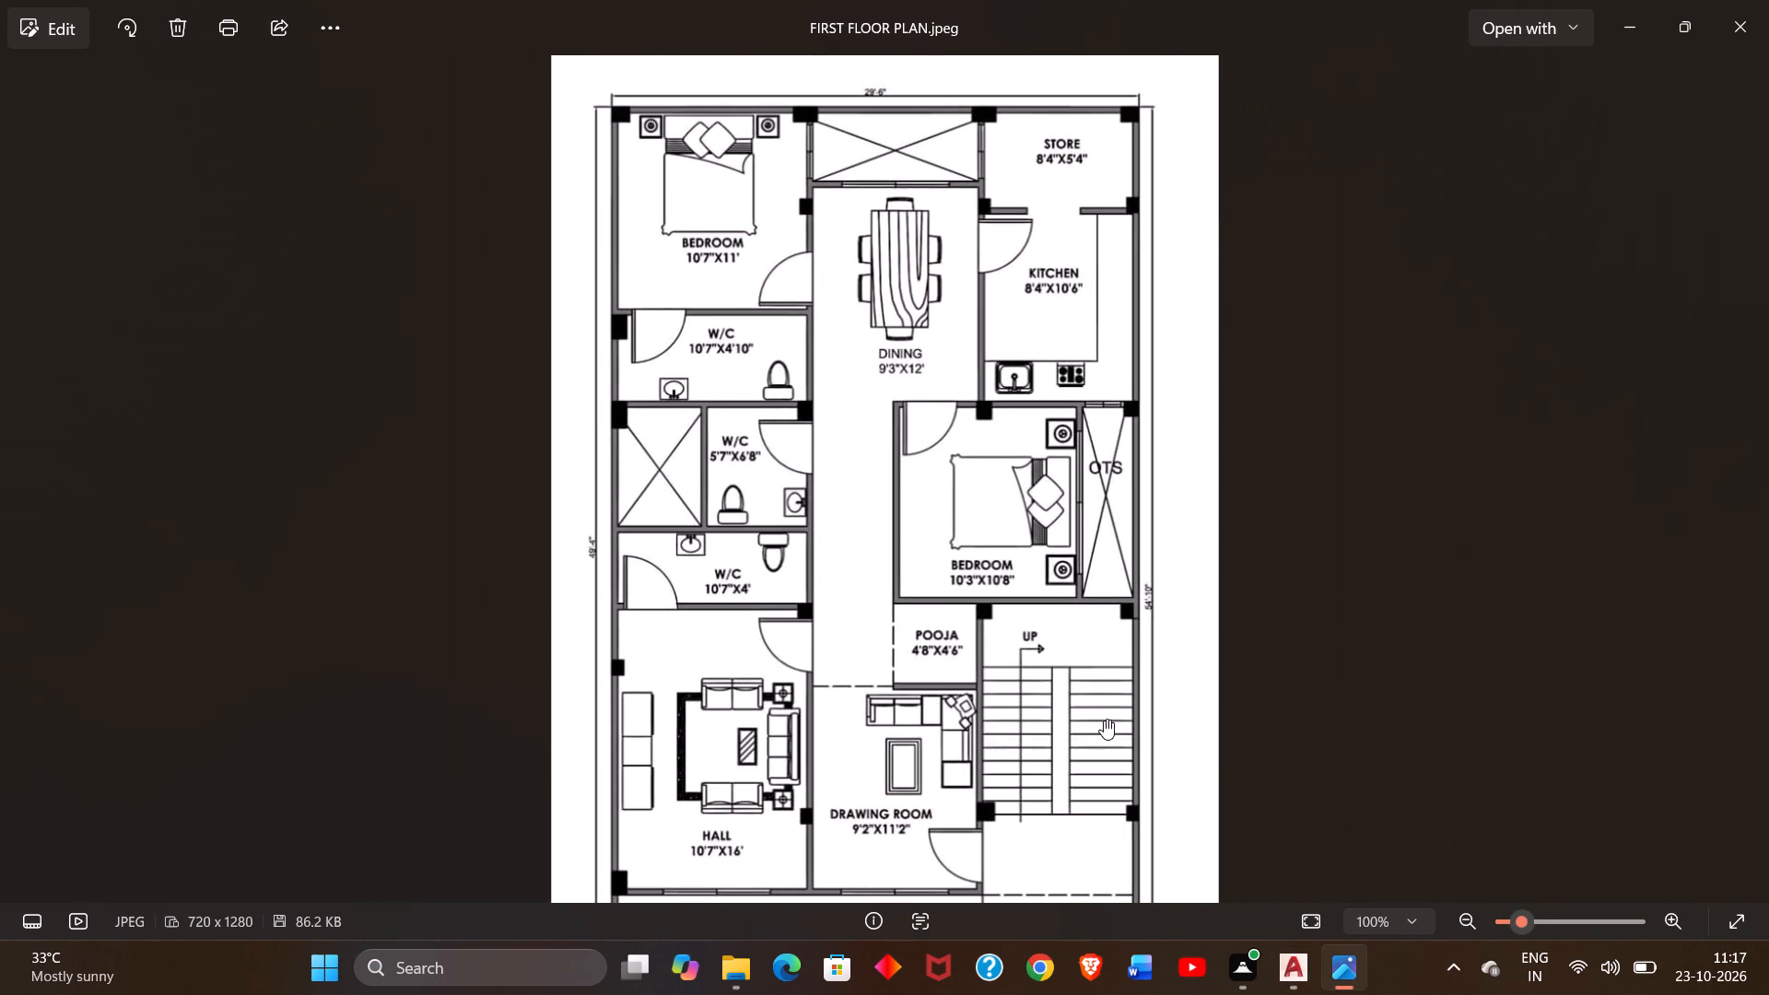
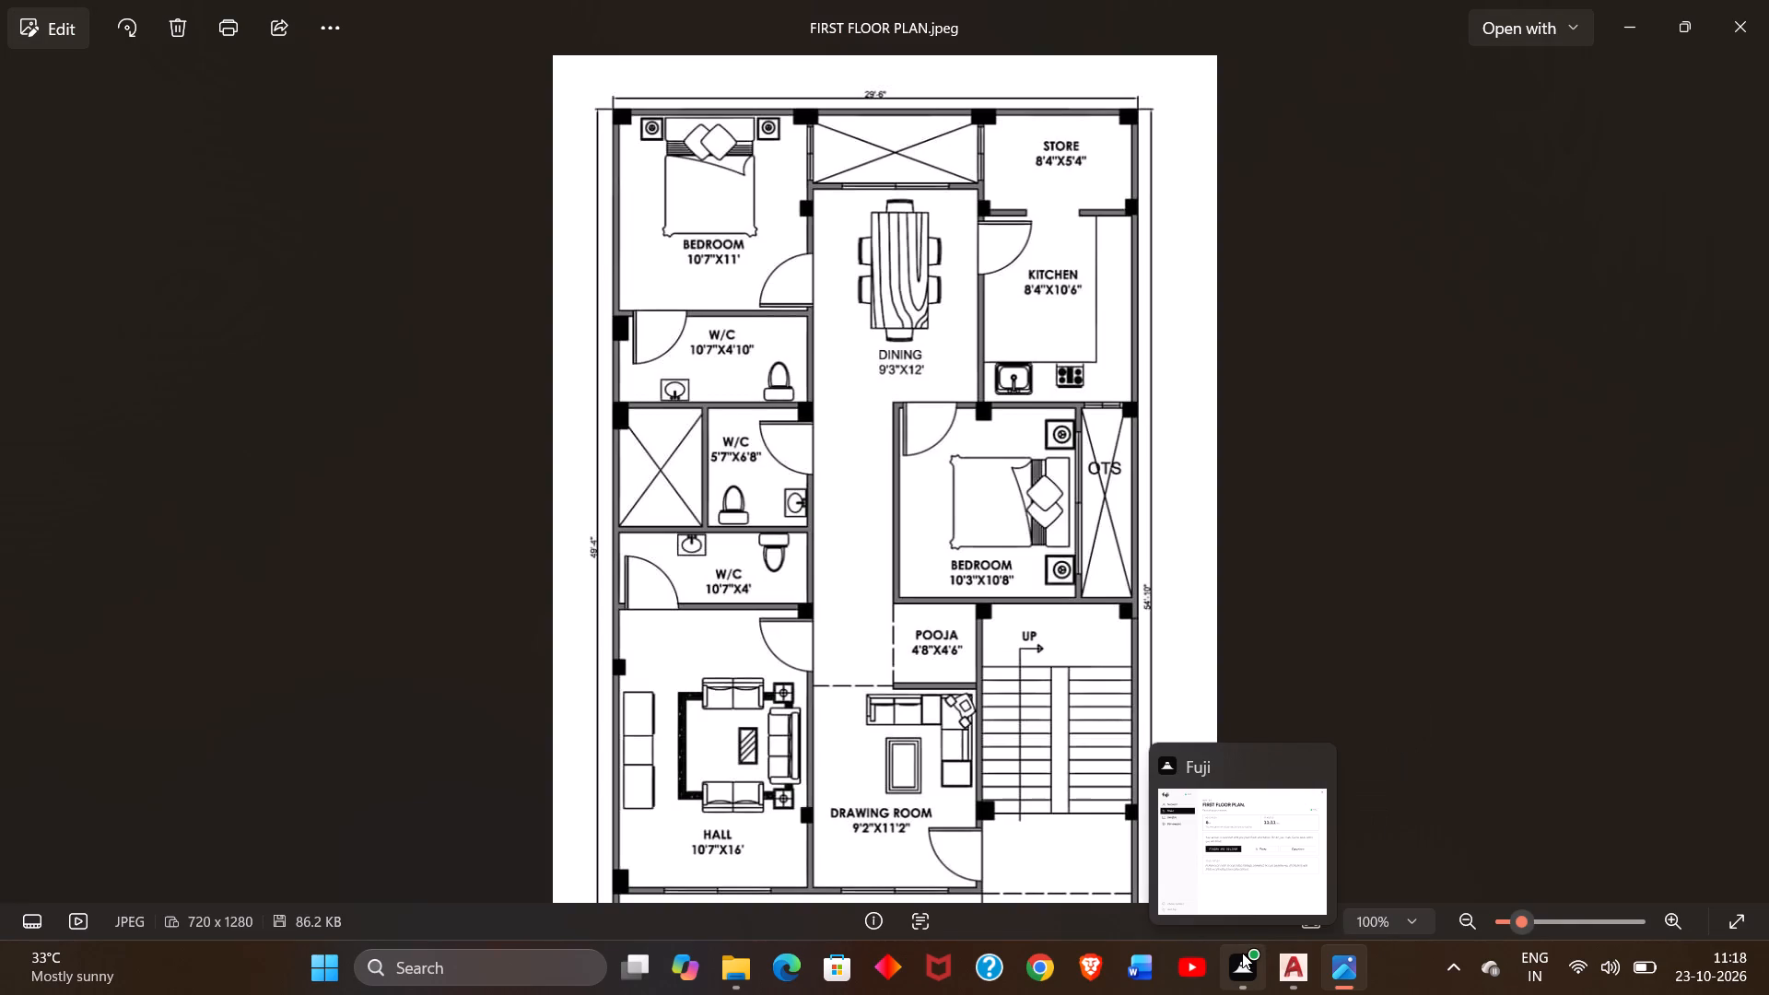
Switch to AutoCAD and draw the bedroom's side wall with lines from the inner top-left corner: 10'7" right, 11' down, 6" right, back up to the top wall.
{"action": "left_click", "coordinate": [1280, 980]}
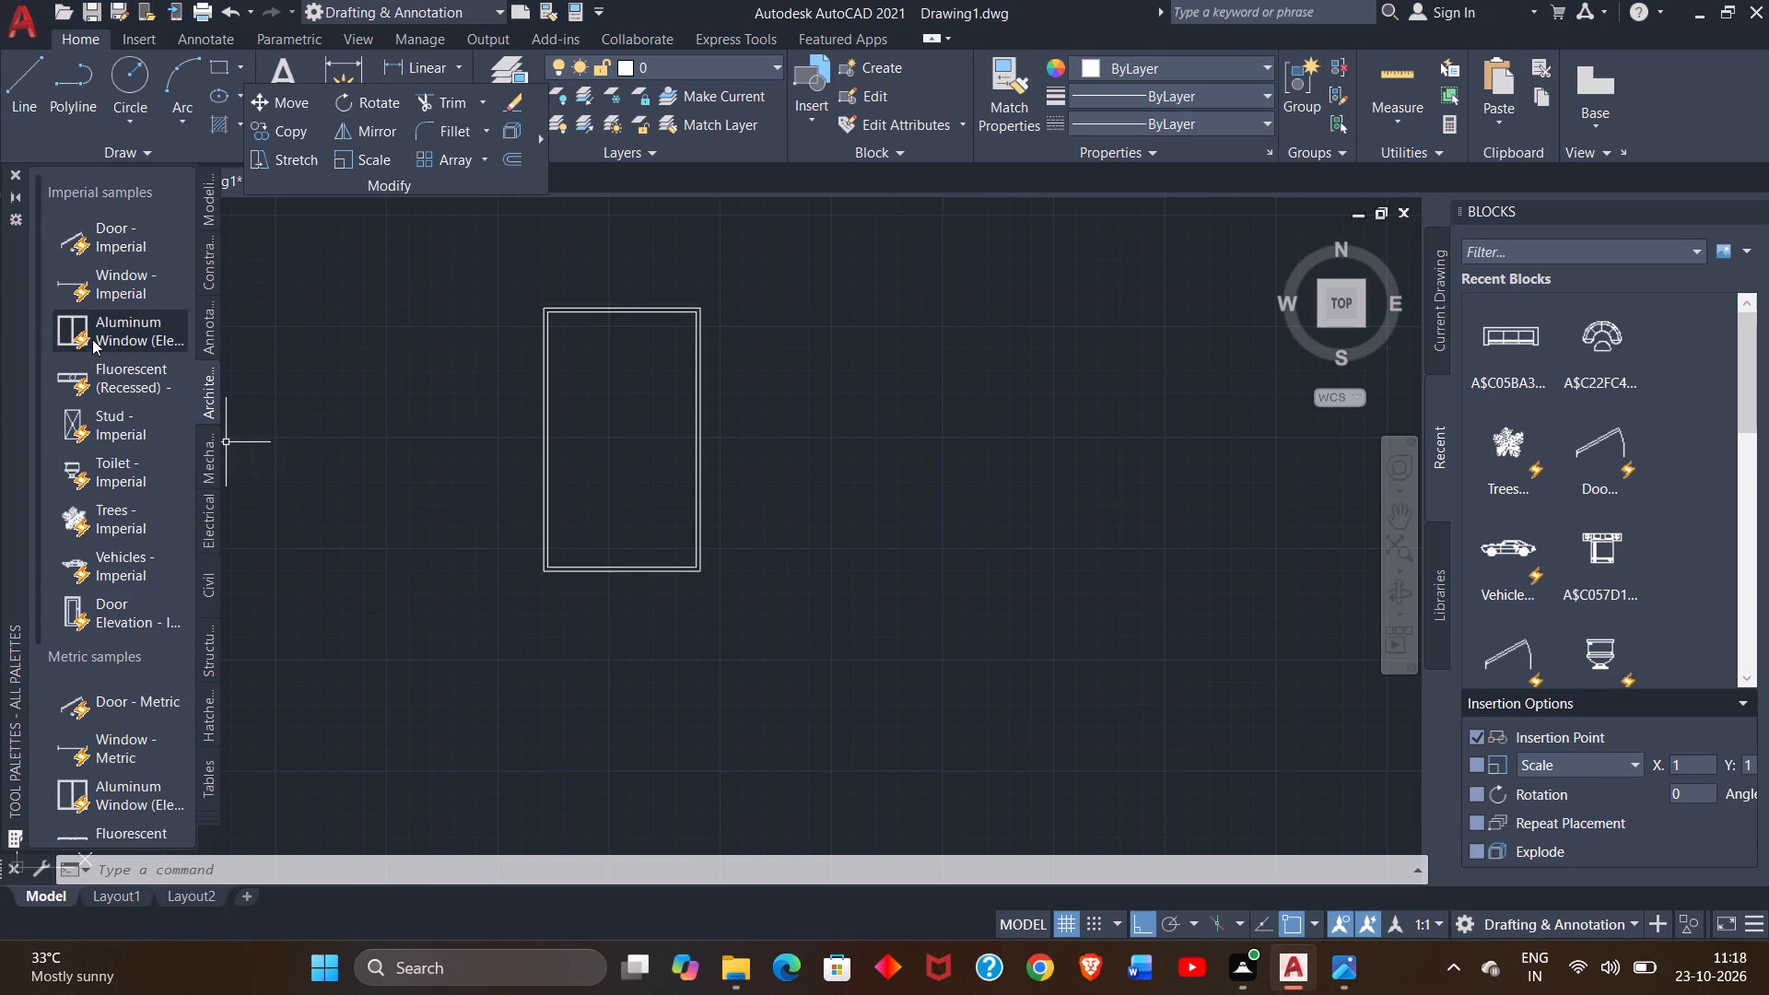
{"action": "left_click", "coordinate": [14, 104]}
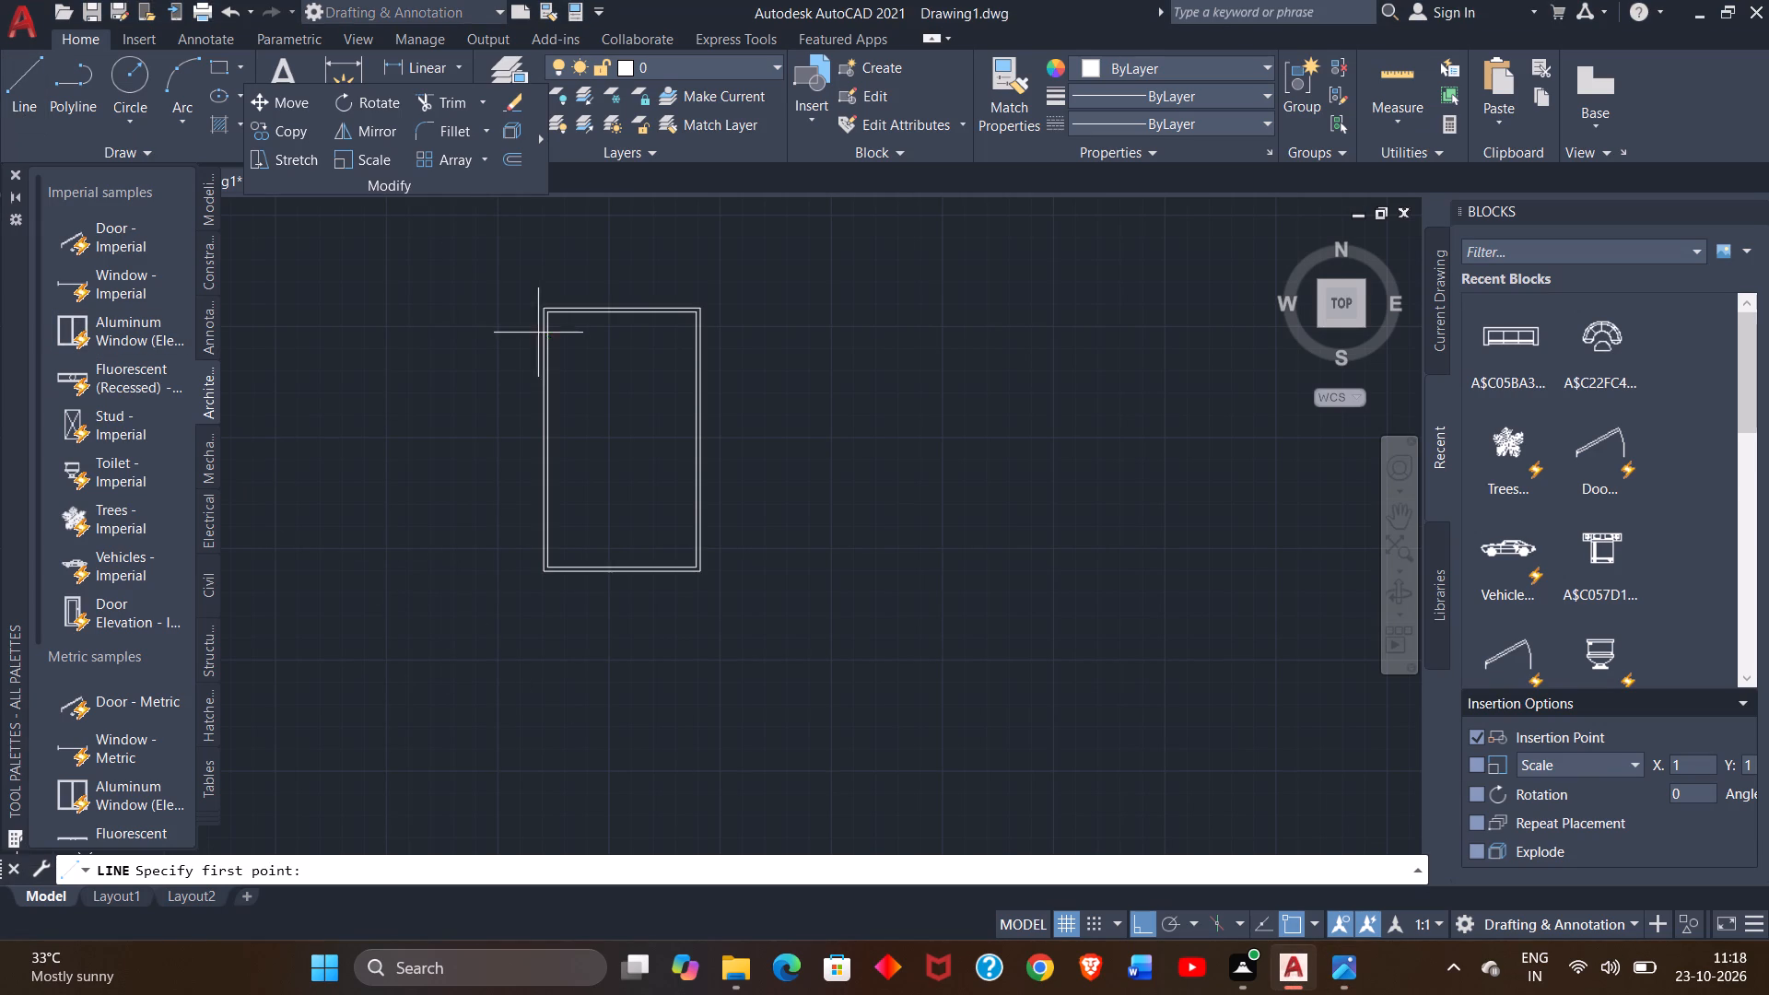
{"action": "scroll", "coordinate": [542, 337], "scroll_direction": "up", "scroll_amount": 2, "text": "ctrl"}
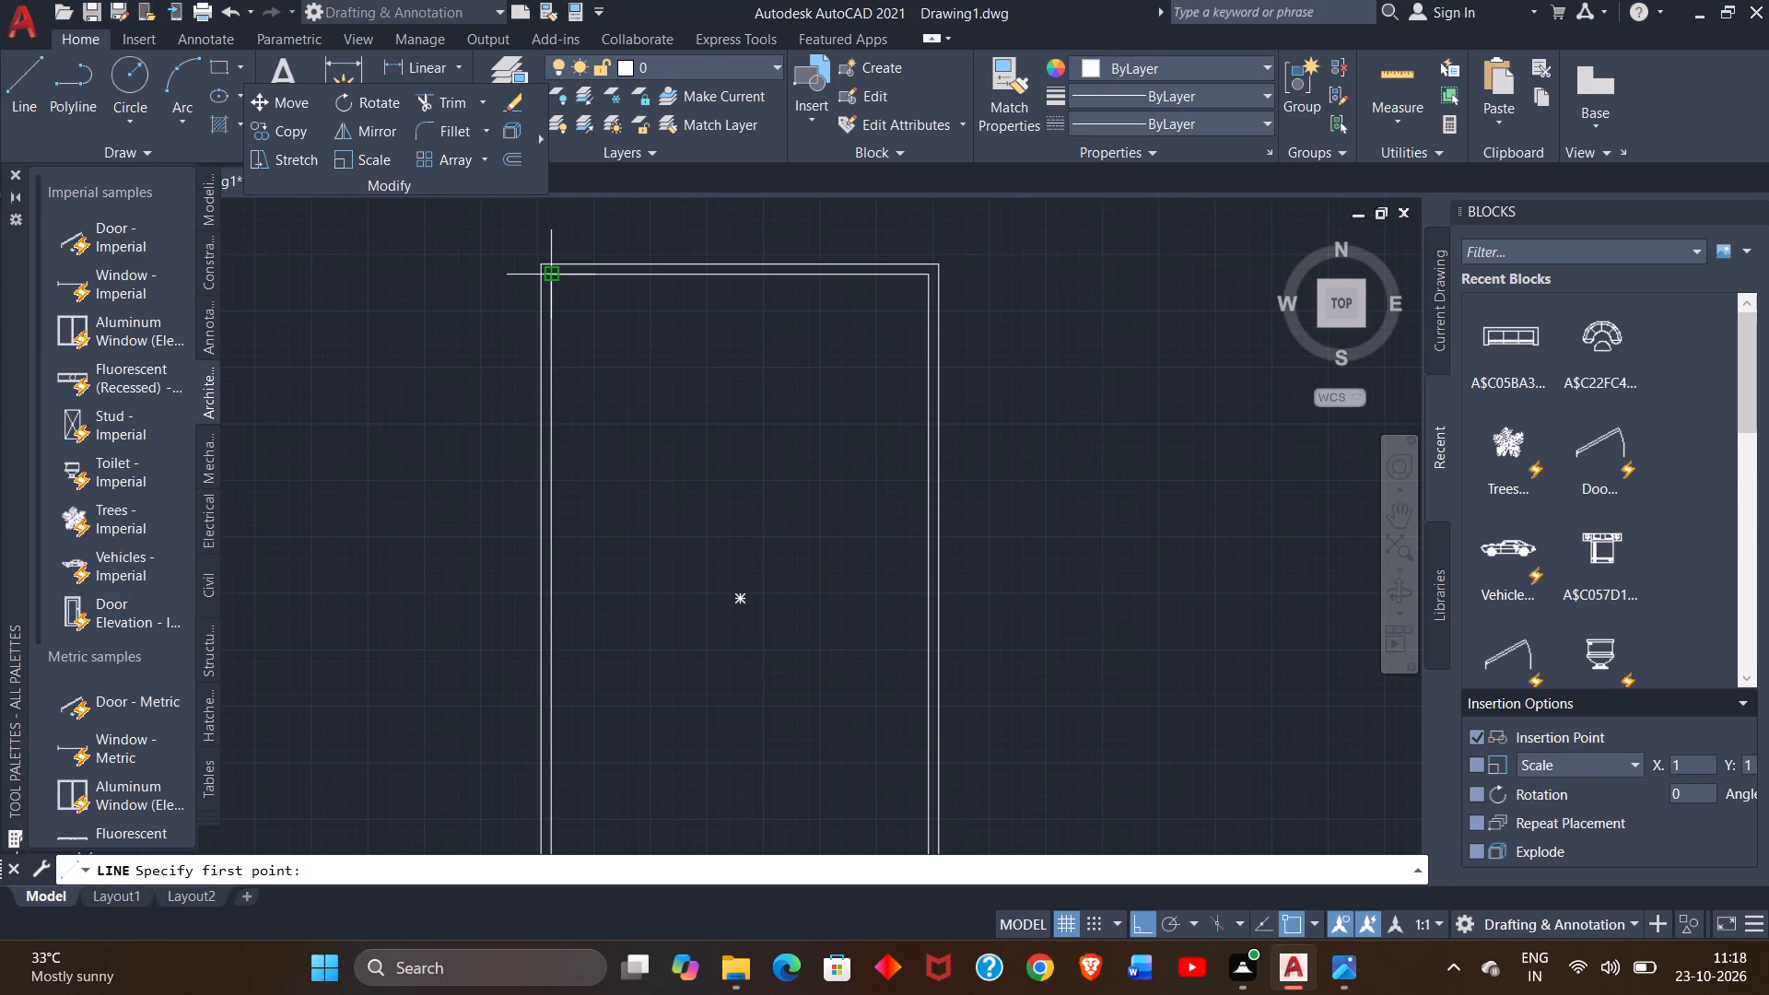
{"action": "left_click", "coordinate": [552, 277]}
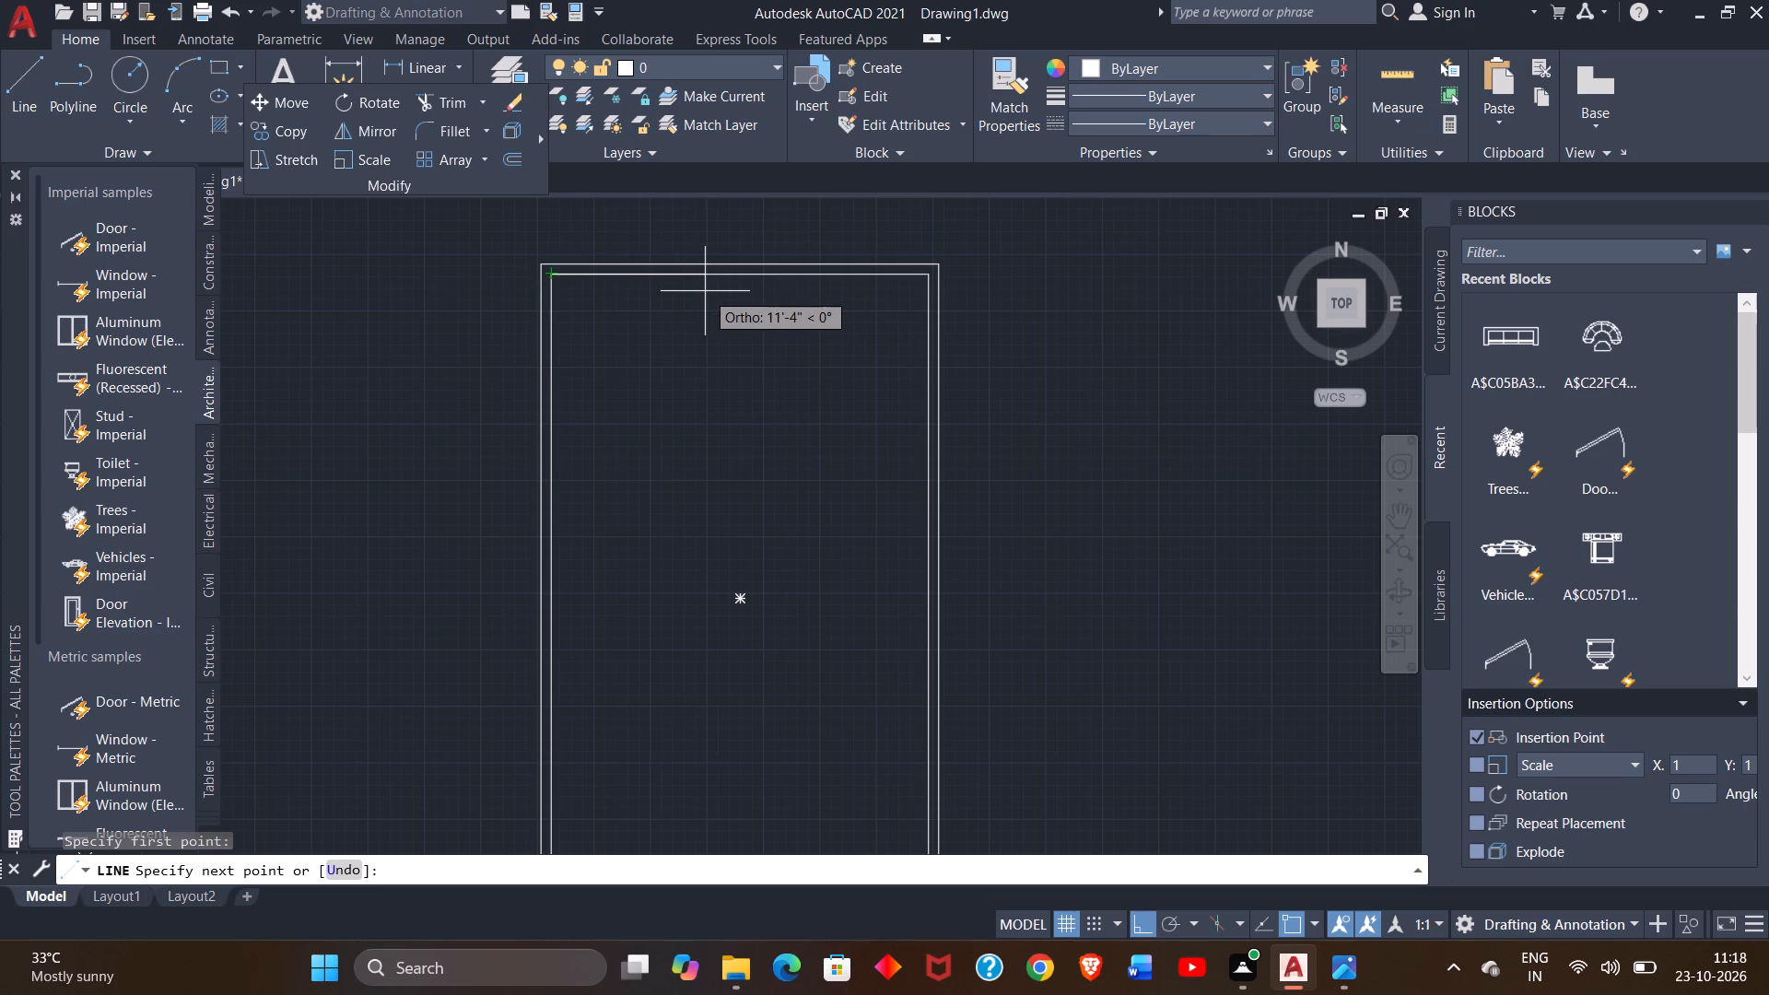
{"action": "type", "text": "10'7"}
{"action": "key", "text": "shift+quotedbl"}
{"action": "key", "text": "Return"}
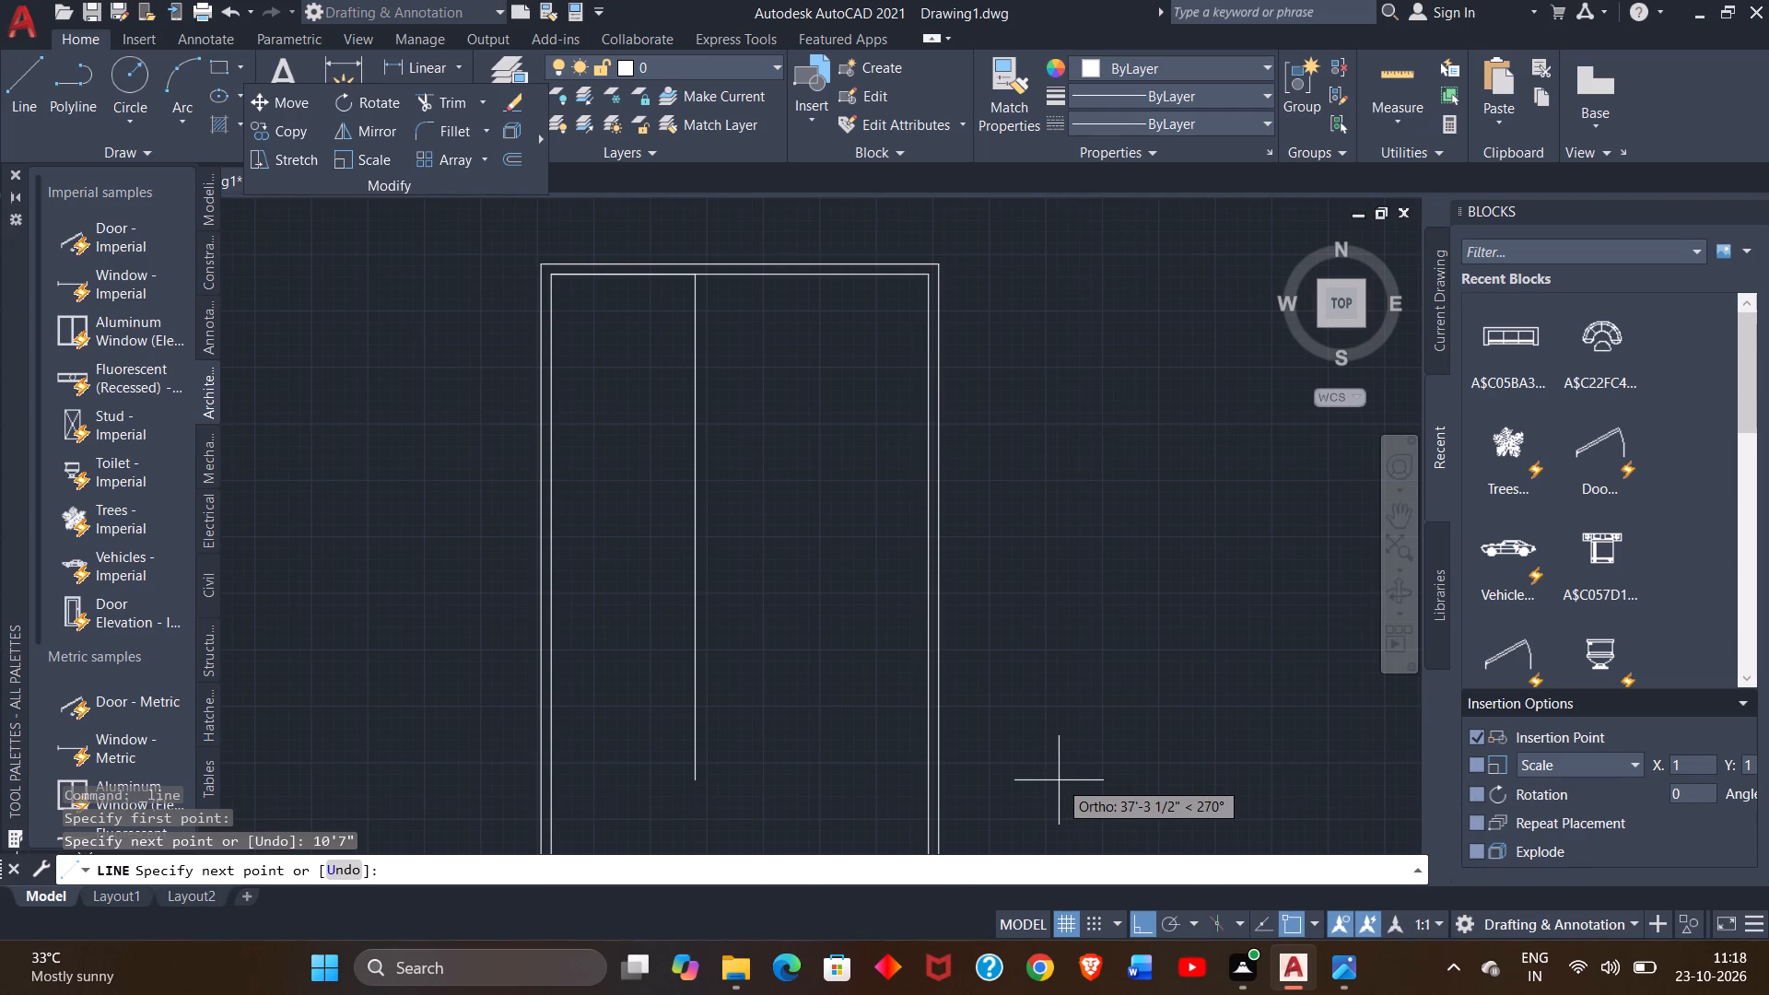
{"action": "type", "text": "11'"}
{"action": "key", "text": "Return"}
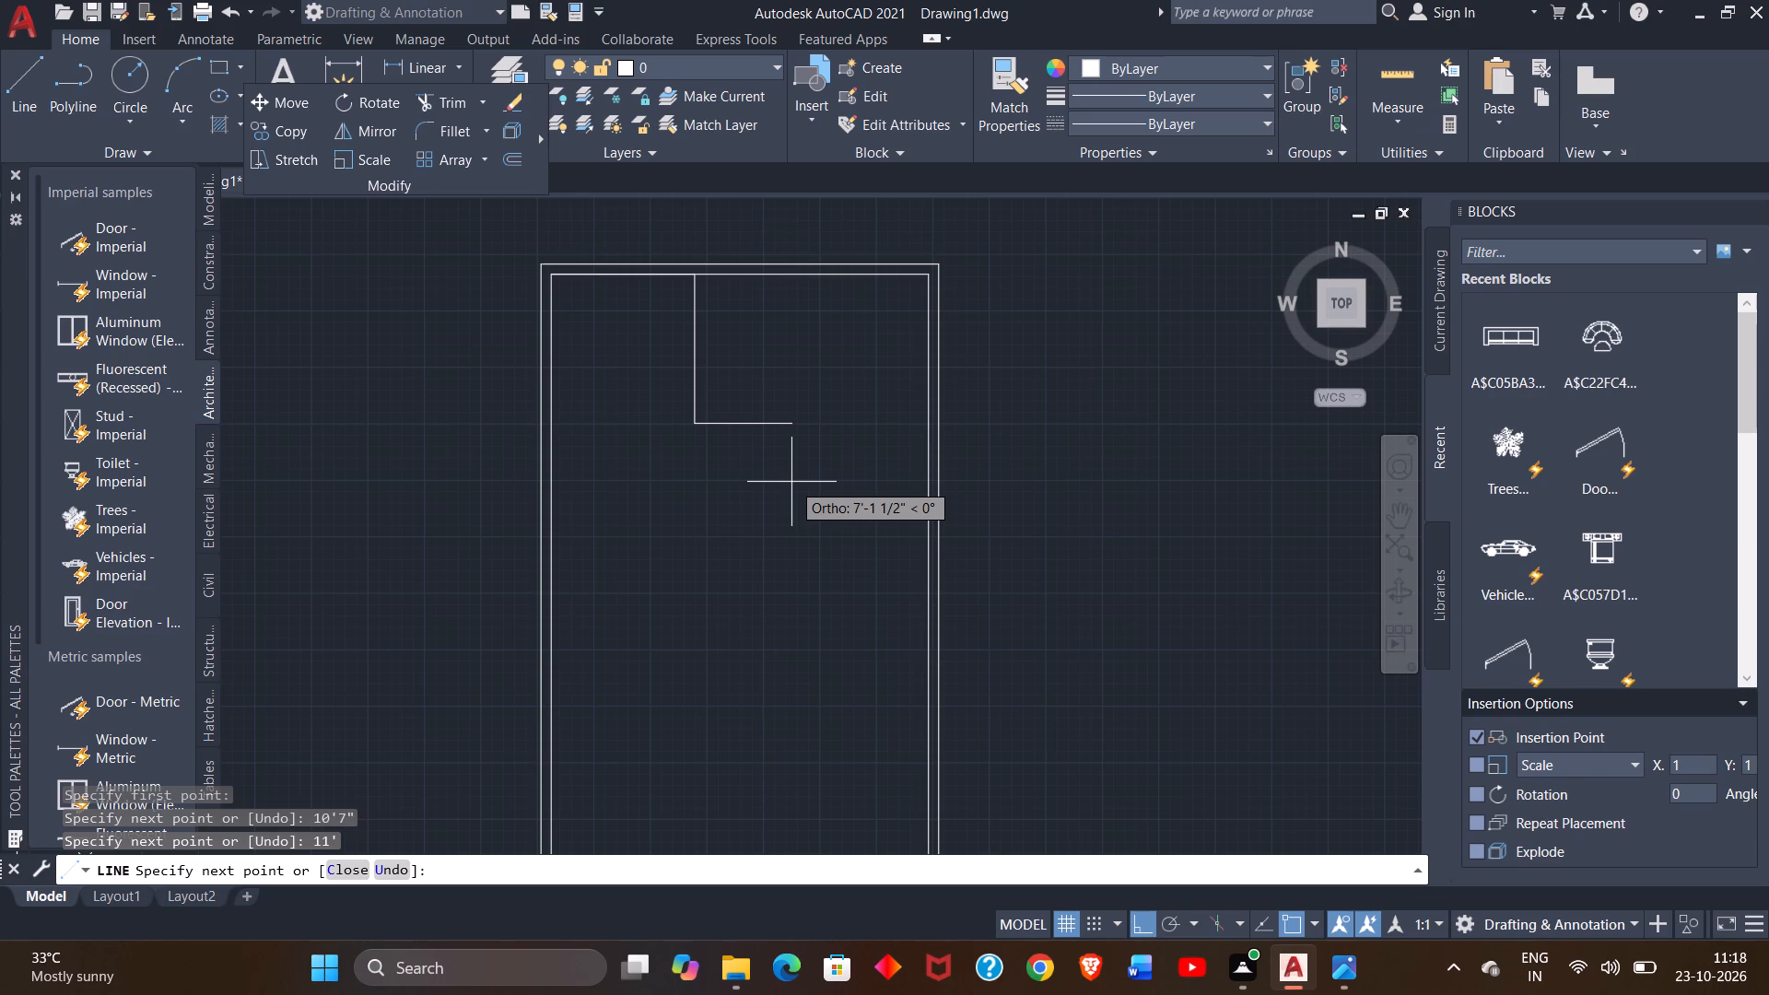
{"action": "type", "text": "6\""}
{"action": "key", "text": "Return"}
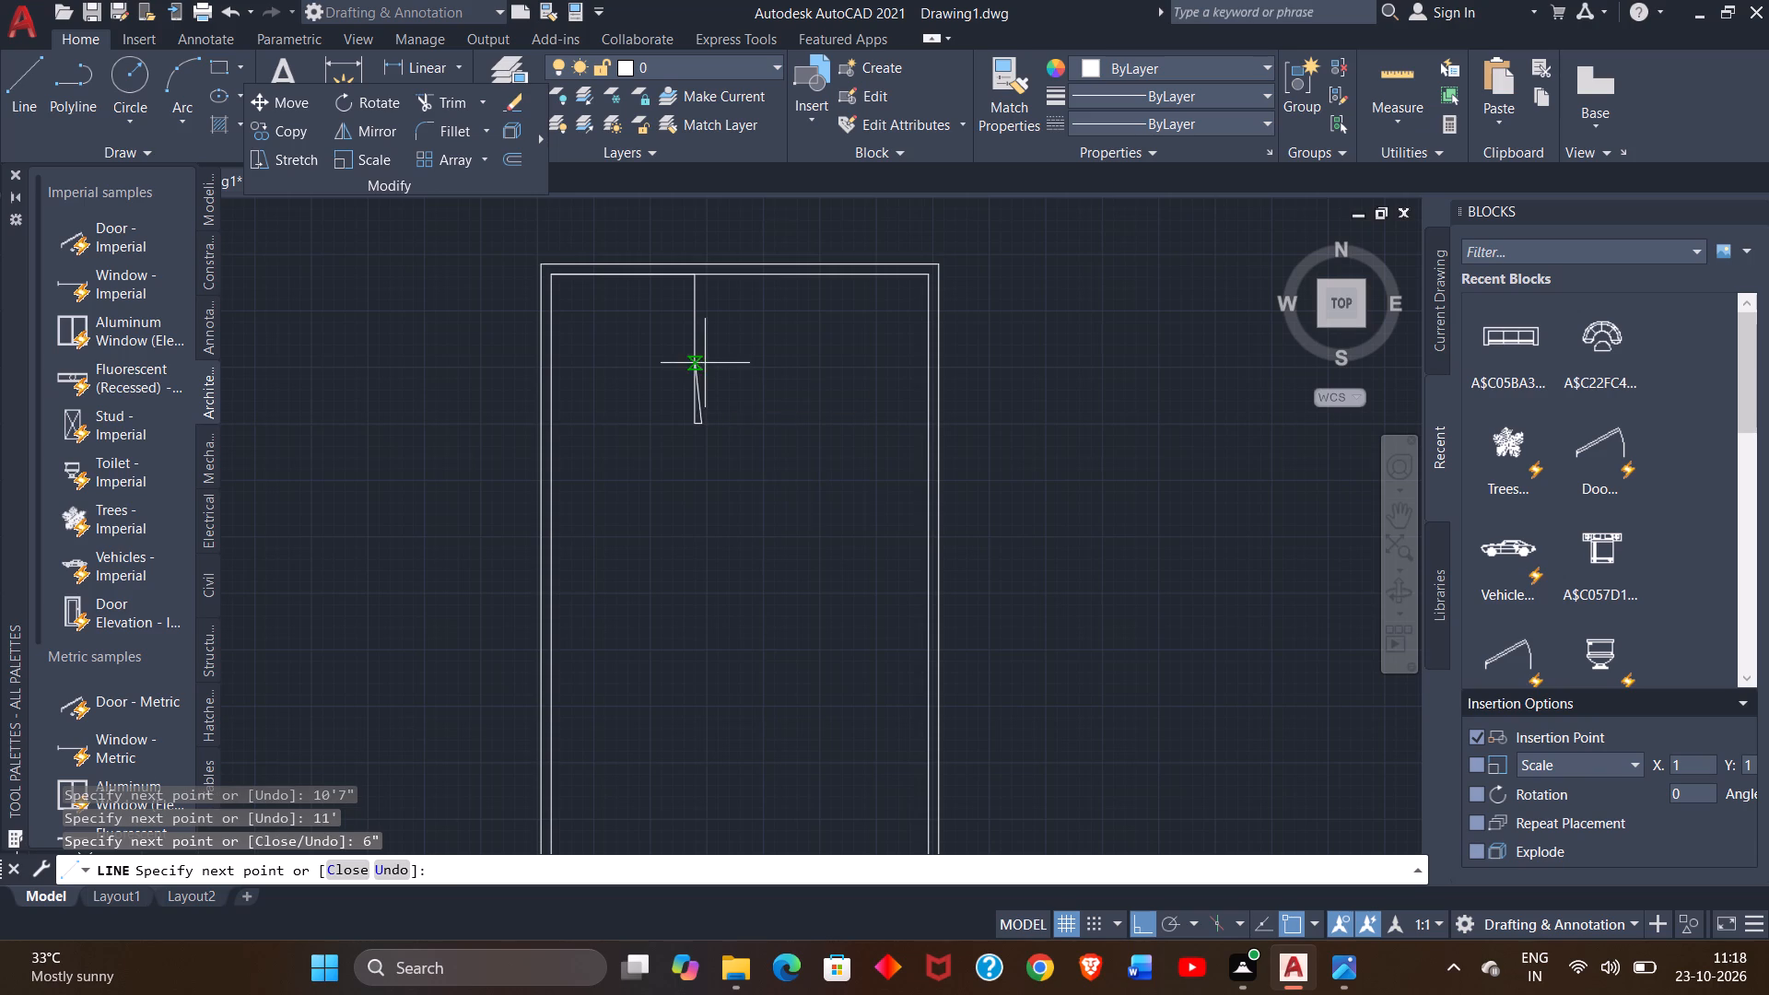
{"action": "left_click", "coordinate": [705, 270]}
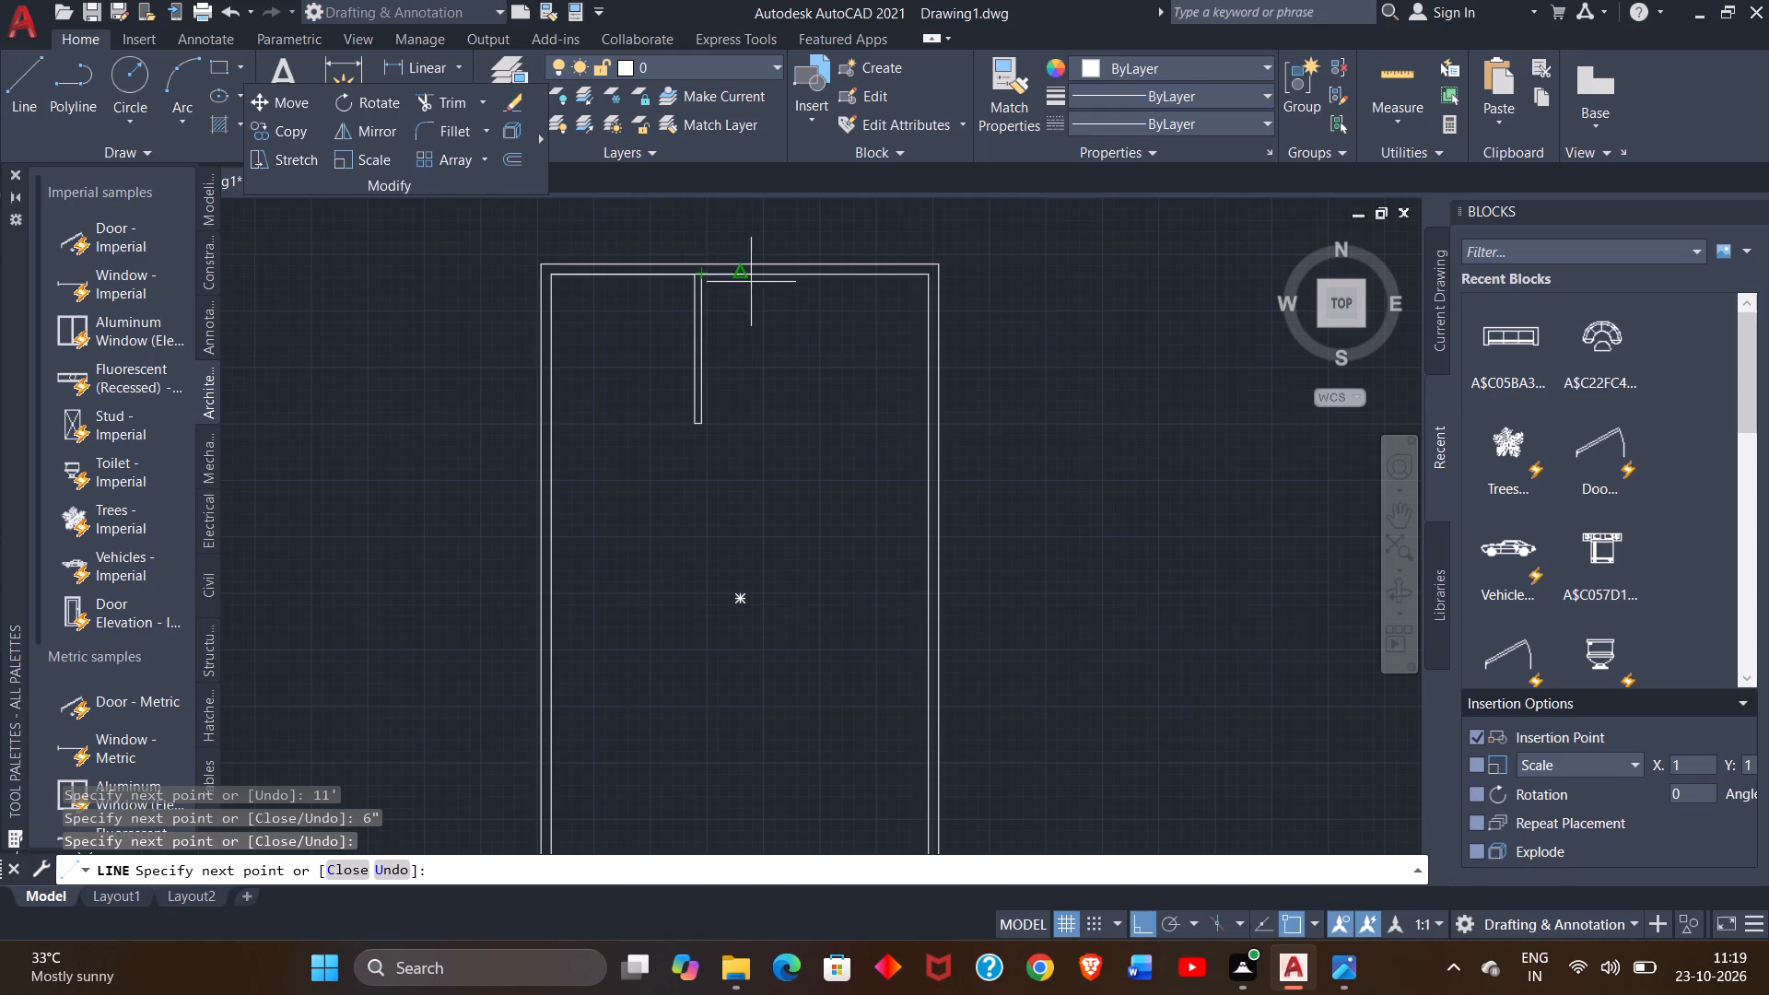
Continue the line 9'3" right along the inner top wall for the dining width and 5'4" down for the store's side wall.
{"action": "type", "text": "9'3"}
{"action": "key", "text": "shift+quotedbl"}
{"action": "key", "text": "Return"}
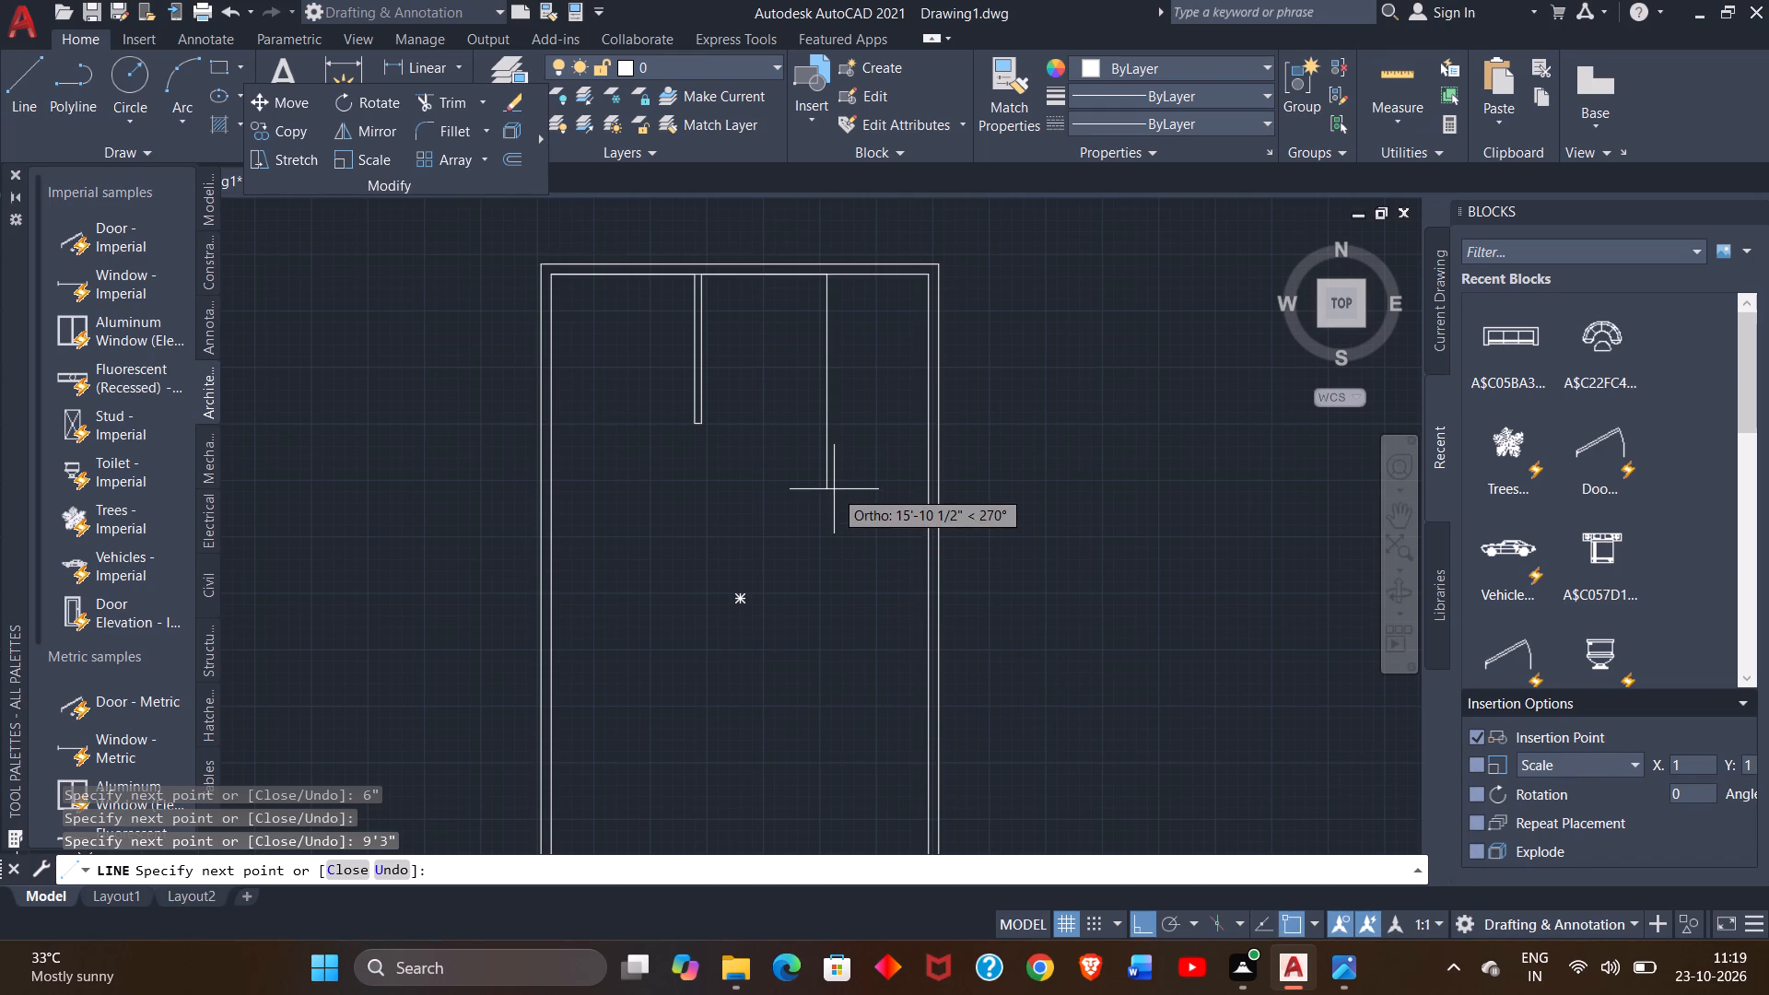
{"action": "type", "text": "5'"}
{"action": "key", "text": "4"}
{"action": "key", "text": "shift+quotedbl"}
{"action": "key", "text": "Return"}
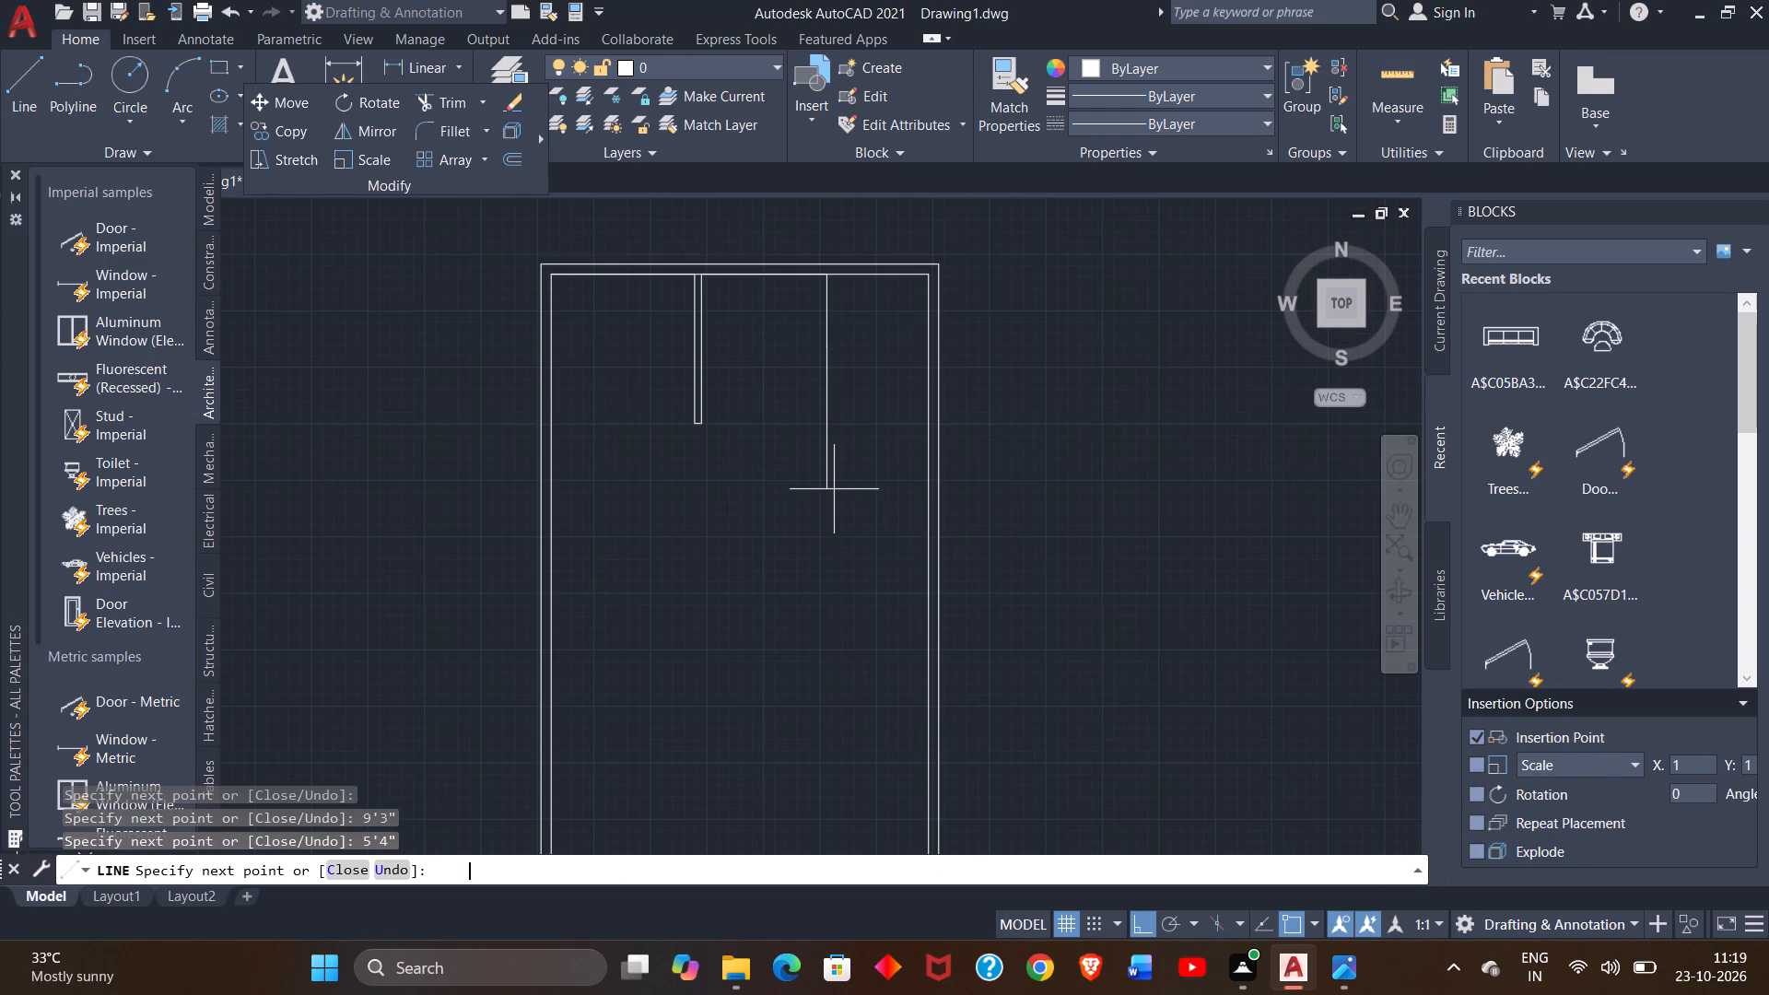
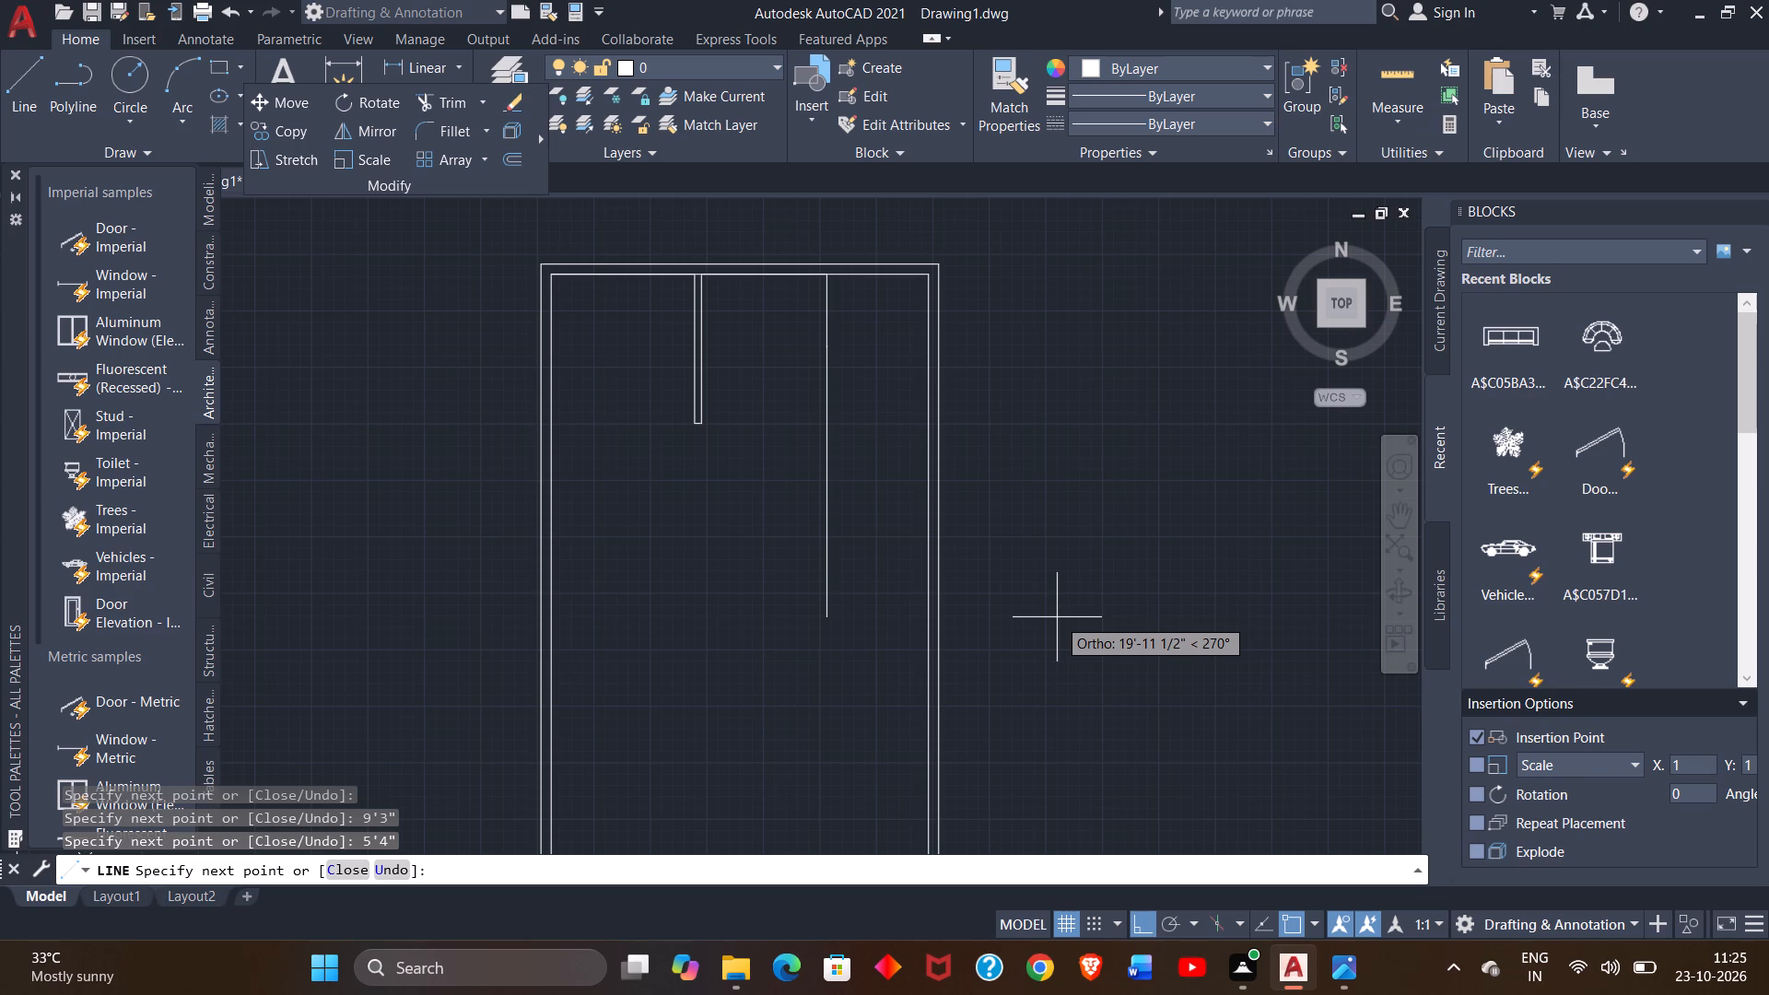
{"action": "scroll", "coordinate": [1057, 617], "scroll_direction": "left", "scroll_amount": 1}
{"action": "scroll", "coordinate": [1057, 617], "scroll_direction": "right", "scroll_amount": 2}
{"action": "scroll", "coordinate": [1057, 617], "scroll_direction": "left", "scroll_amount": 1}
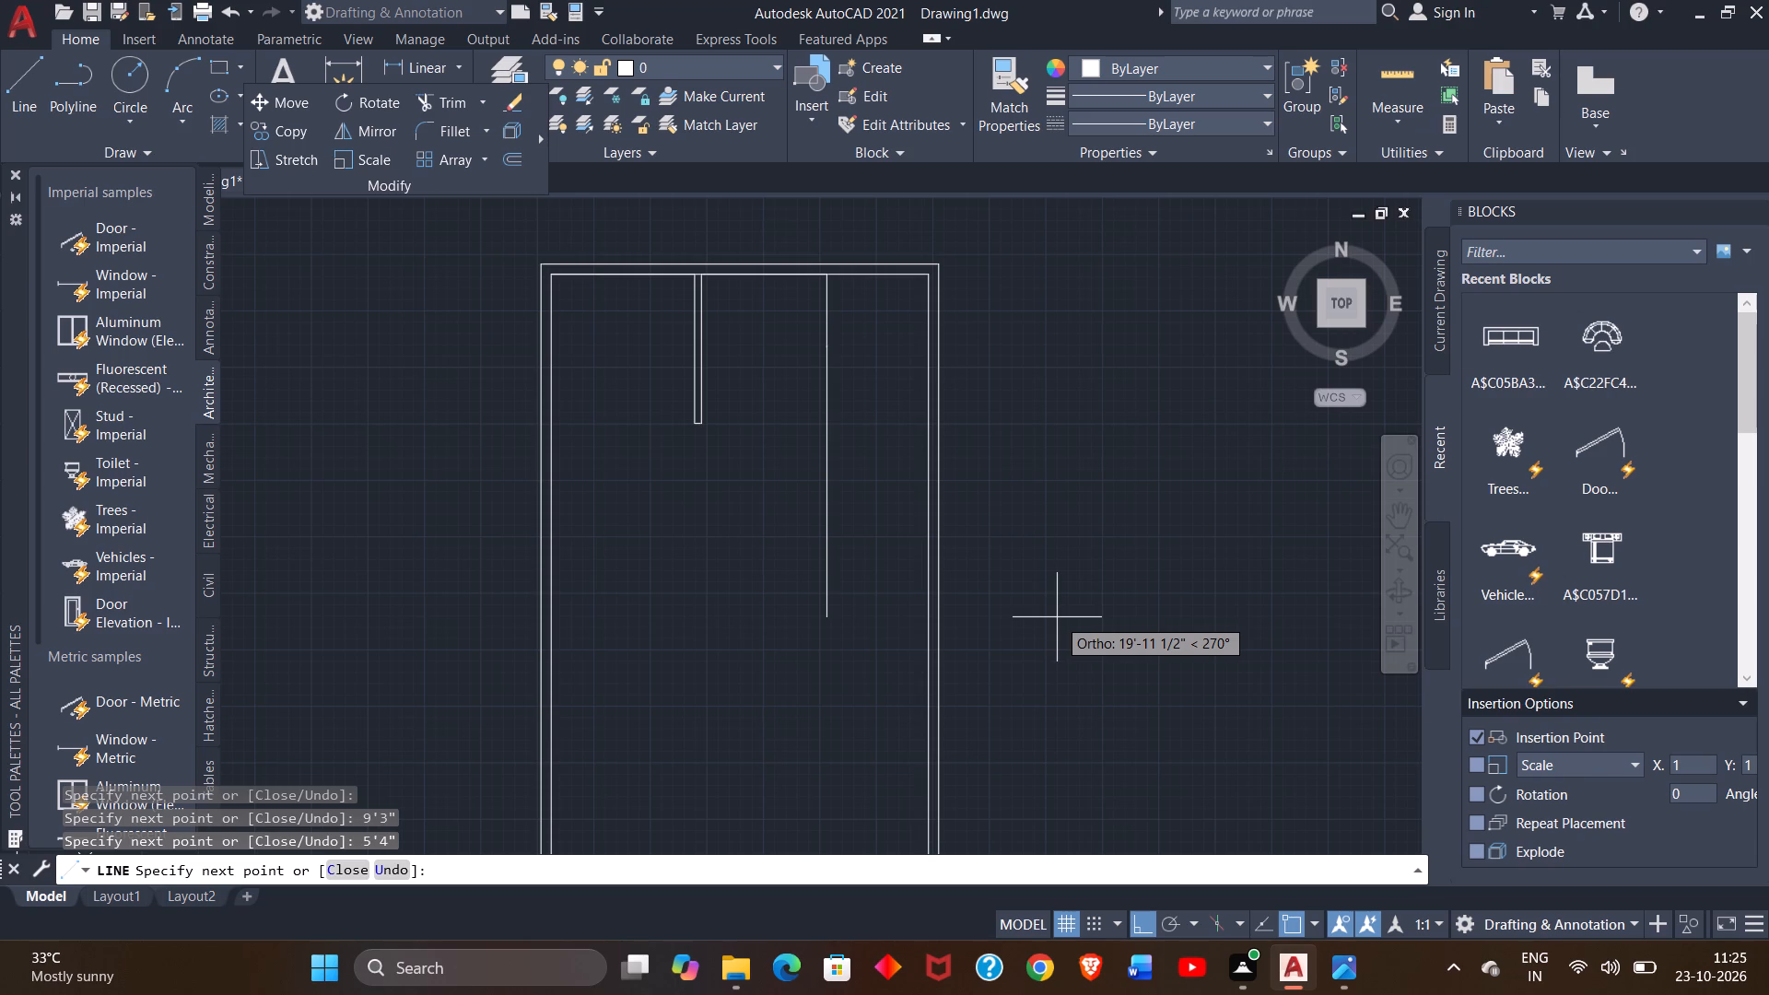
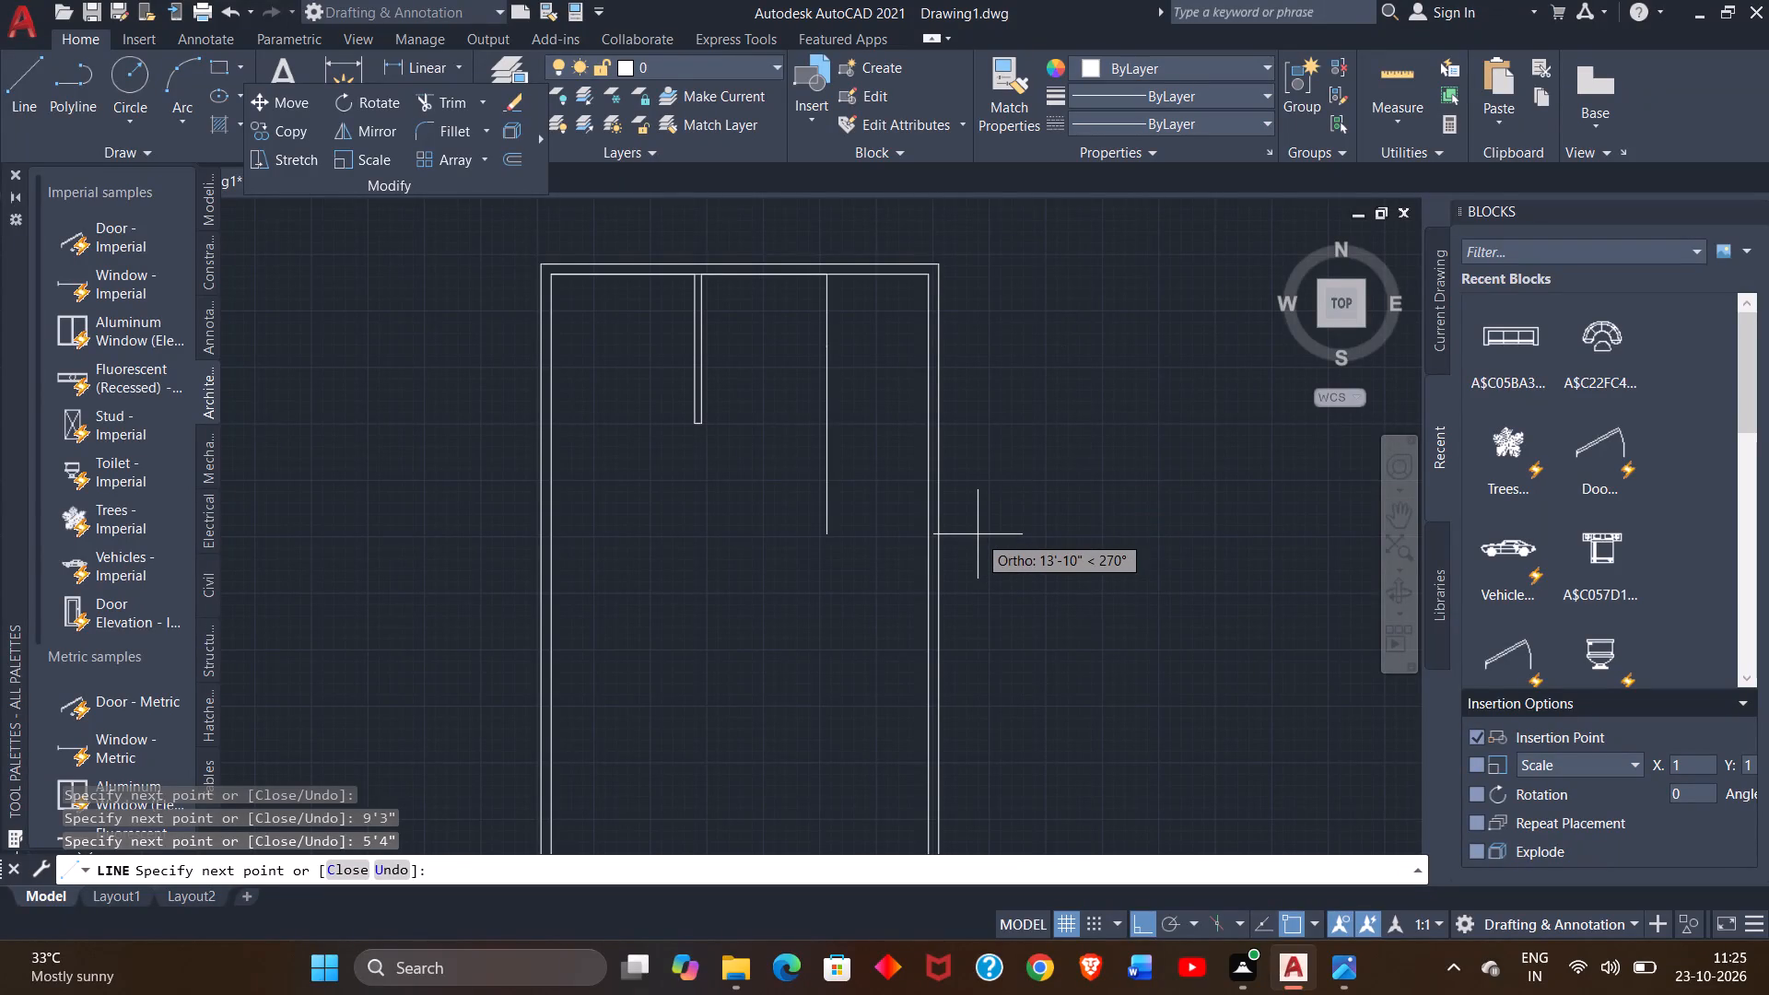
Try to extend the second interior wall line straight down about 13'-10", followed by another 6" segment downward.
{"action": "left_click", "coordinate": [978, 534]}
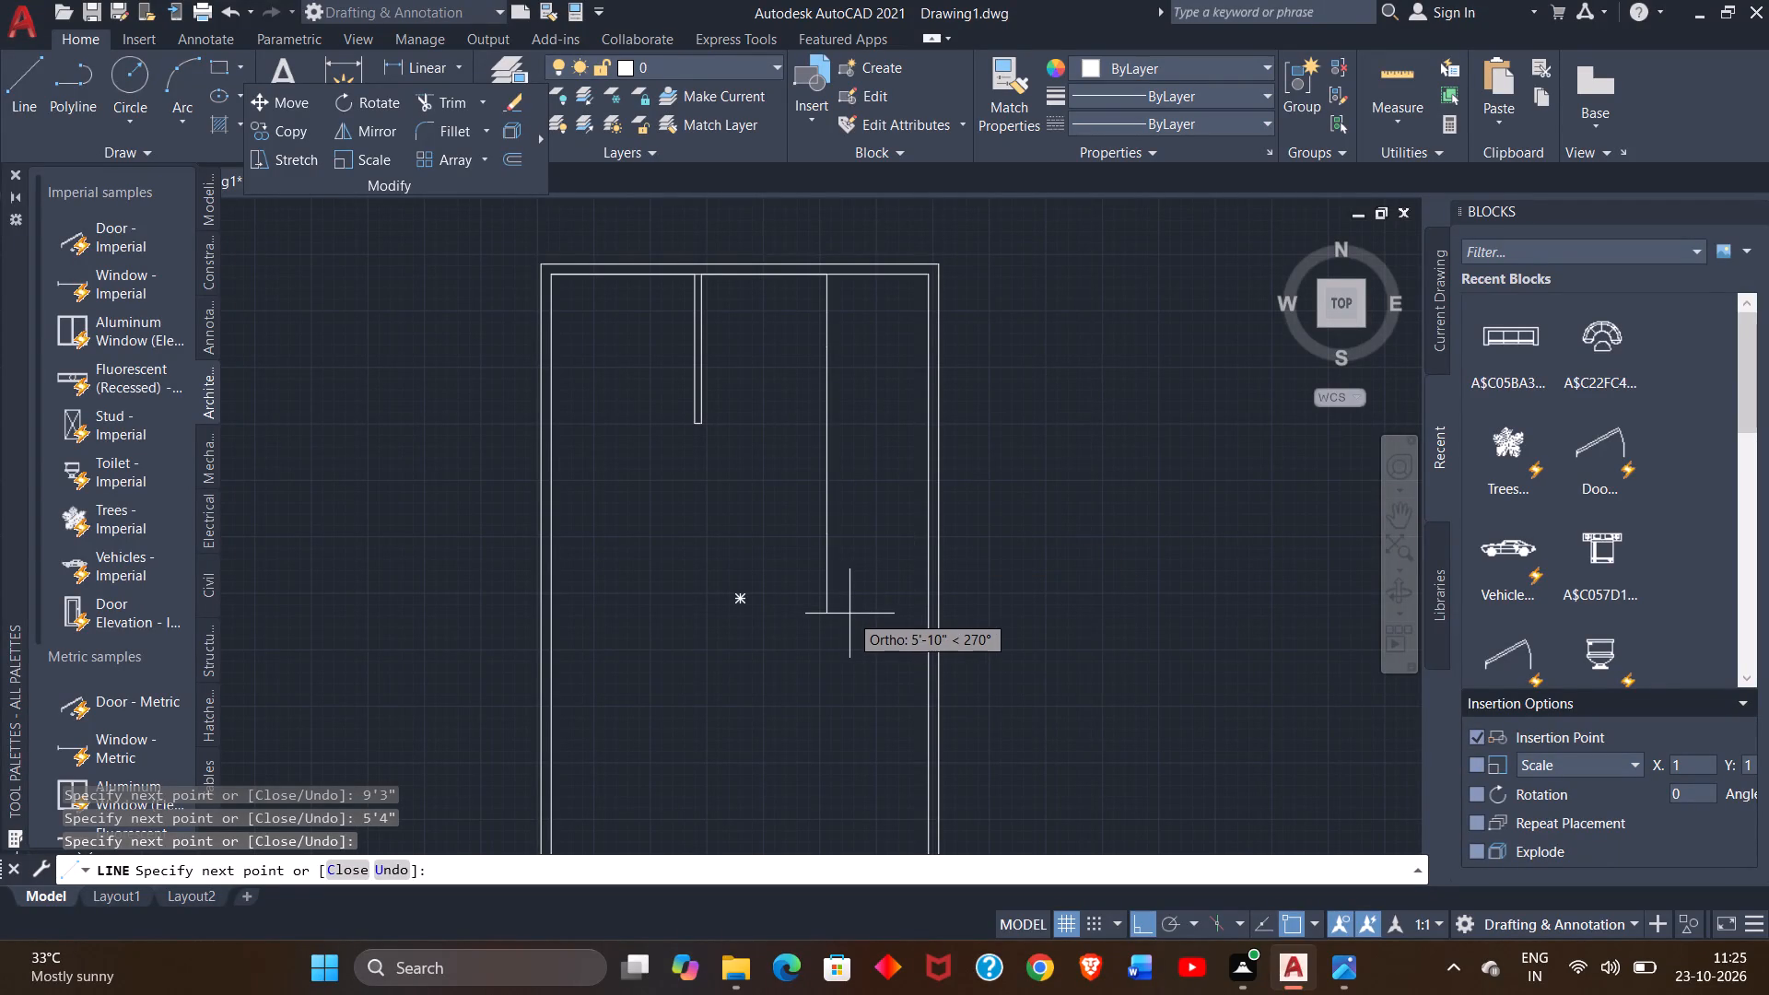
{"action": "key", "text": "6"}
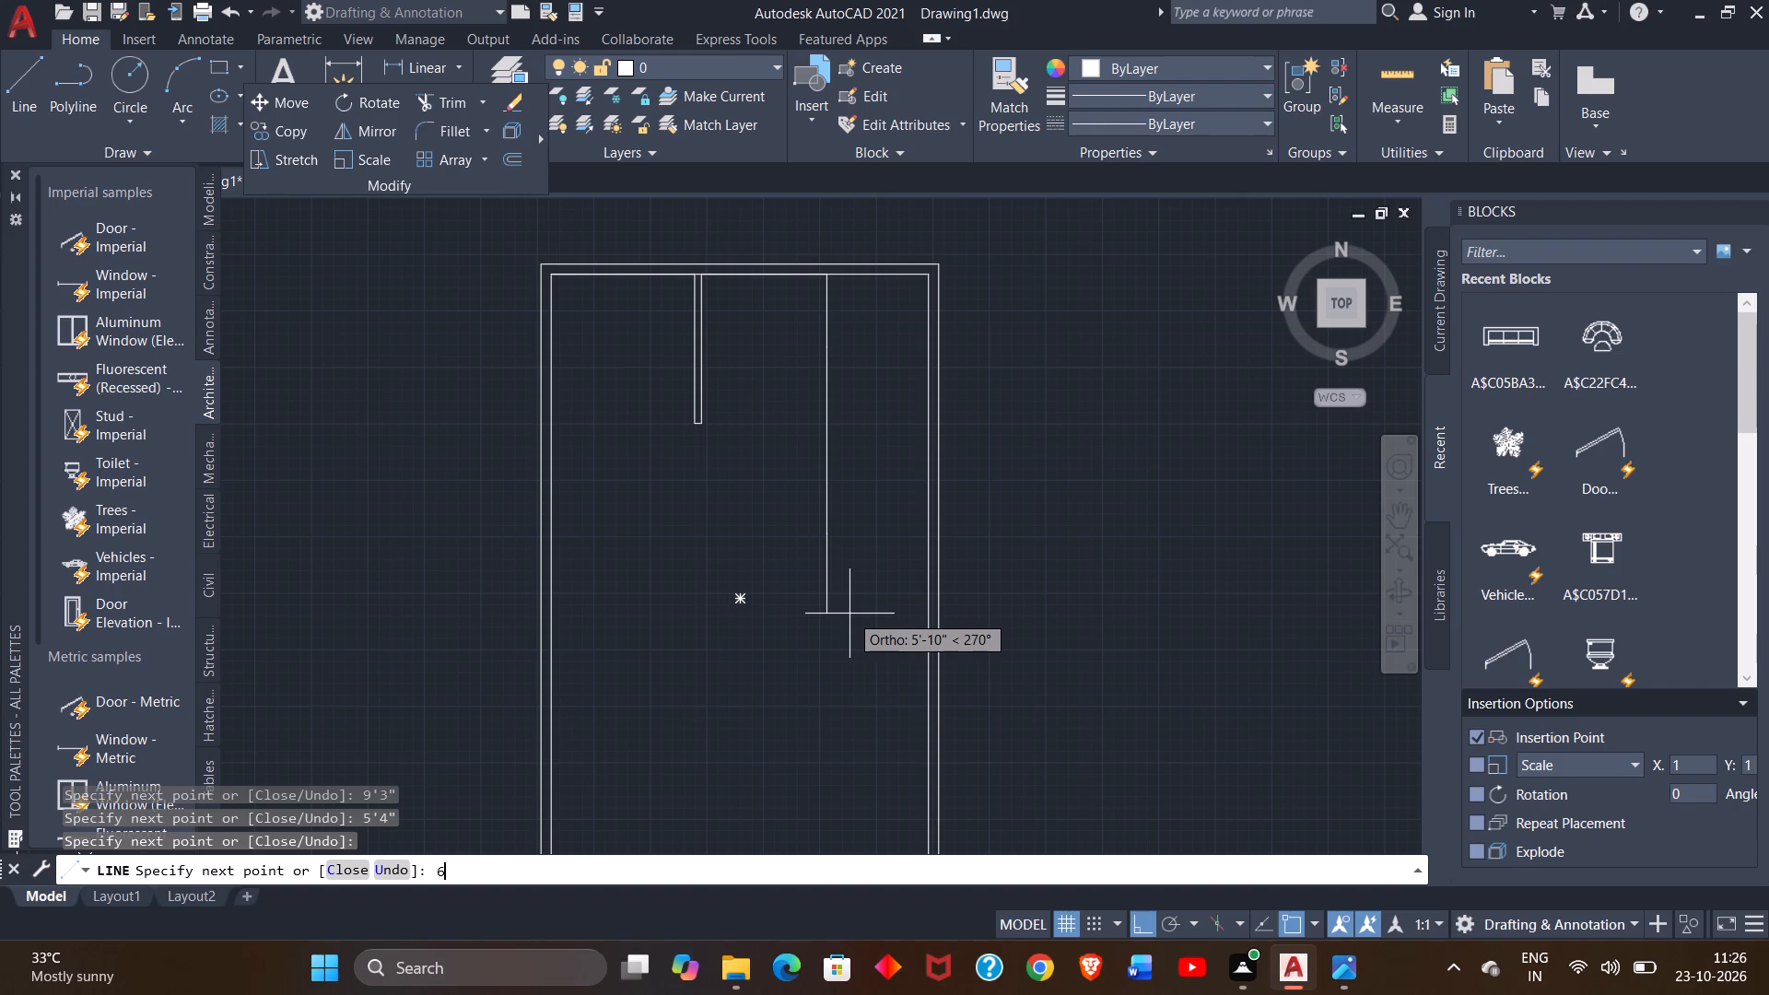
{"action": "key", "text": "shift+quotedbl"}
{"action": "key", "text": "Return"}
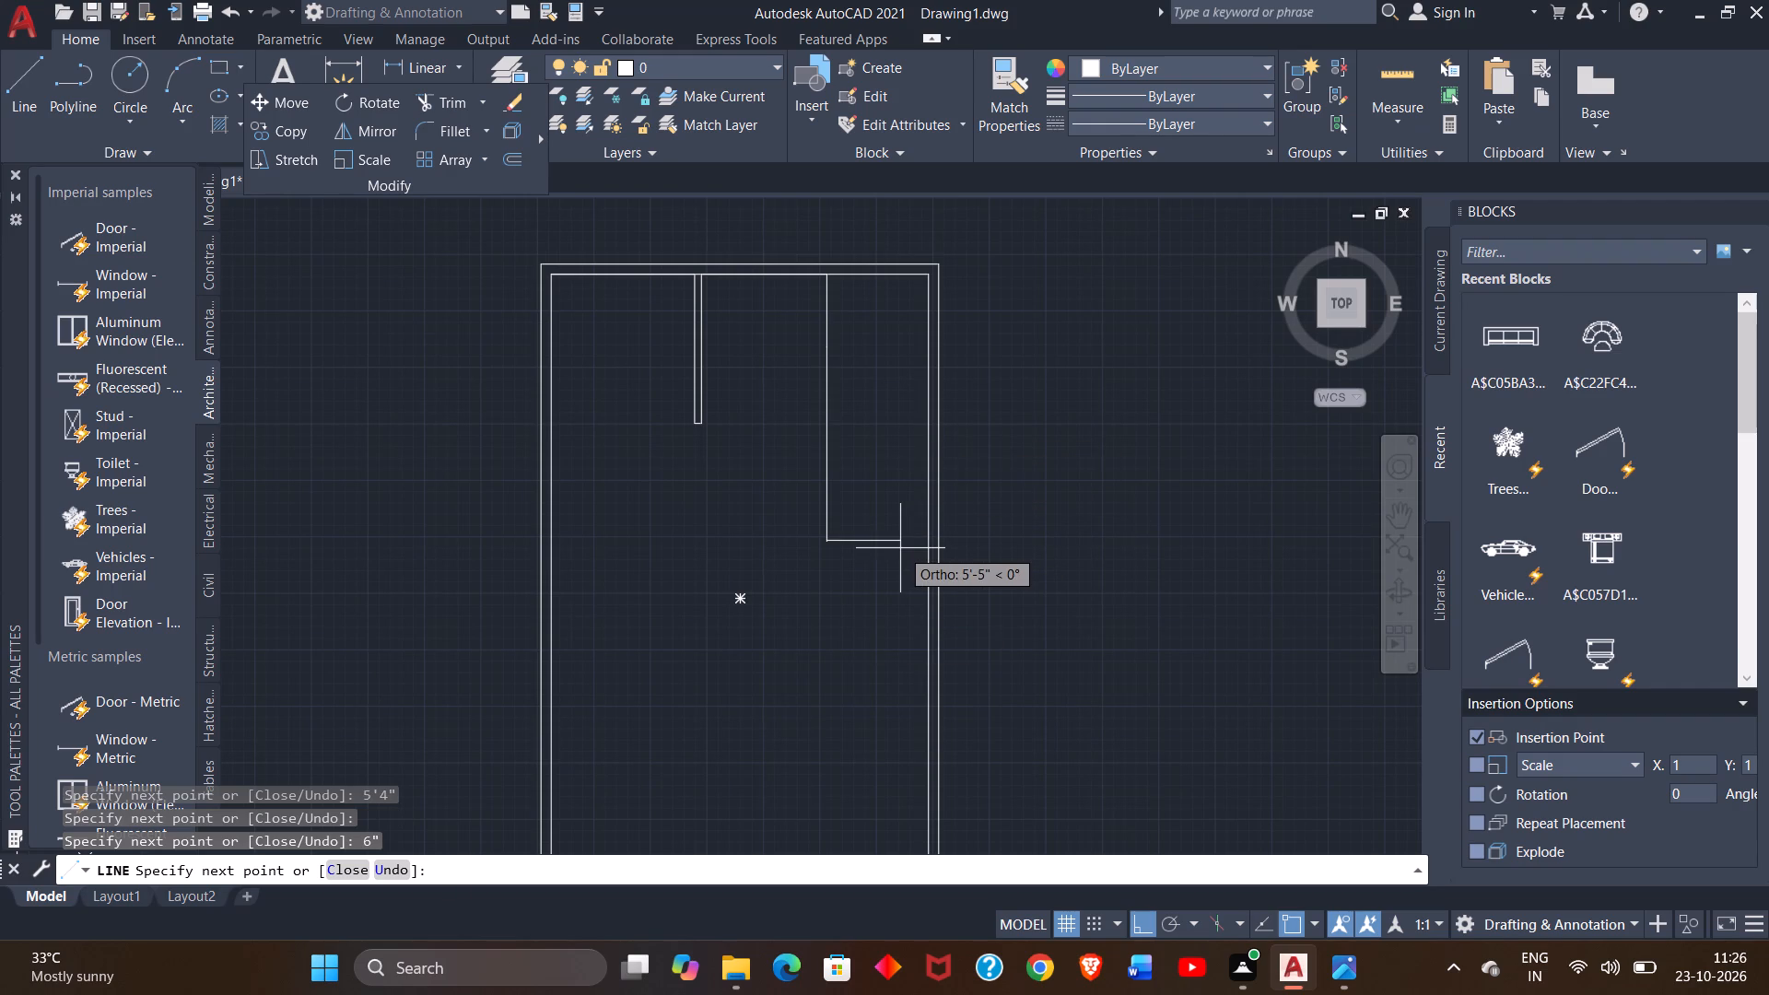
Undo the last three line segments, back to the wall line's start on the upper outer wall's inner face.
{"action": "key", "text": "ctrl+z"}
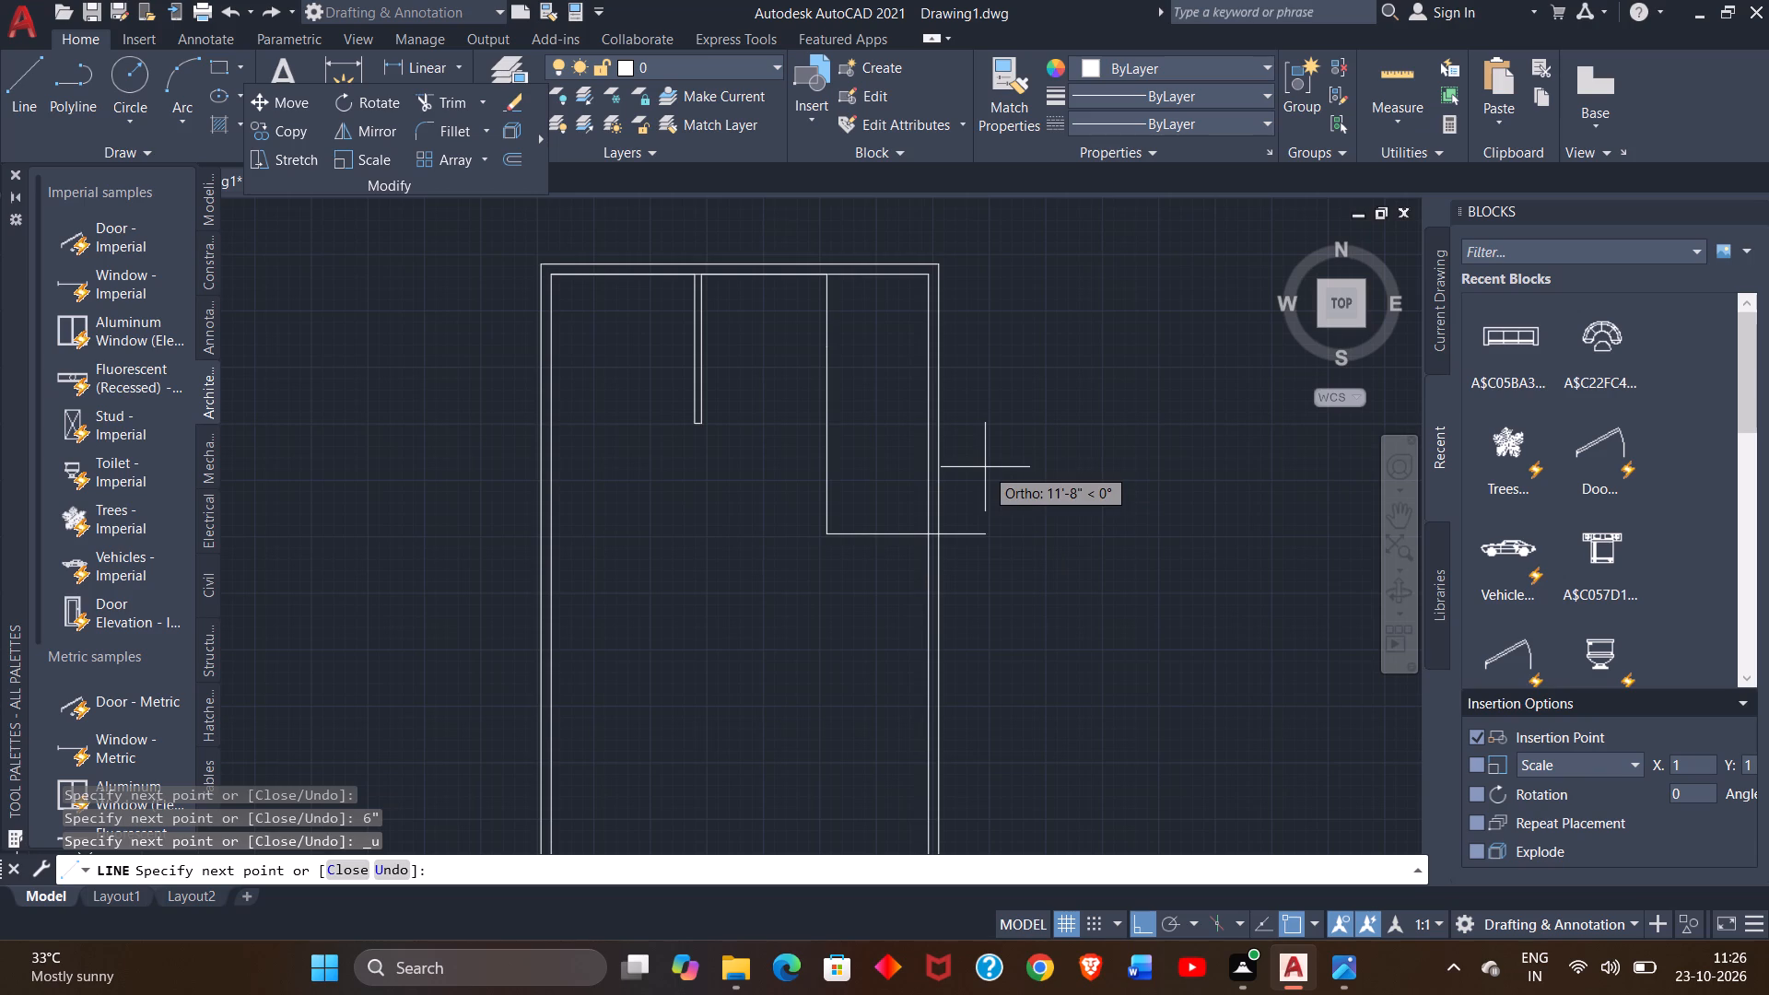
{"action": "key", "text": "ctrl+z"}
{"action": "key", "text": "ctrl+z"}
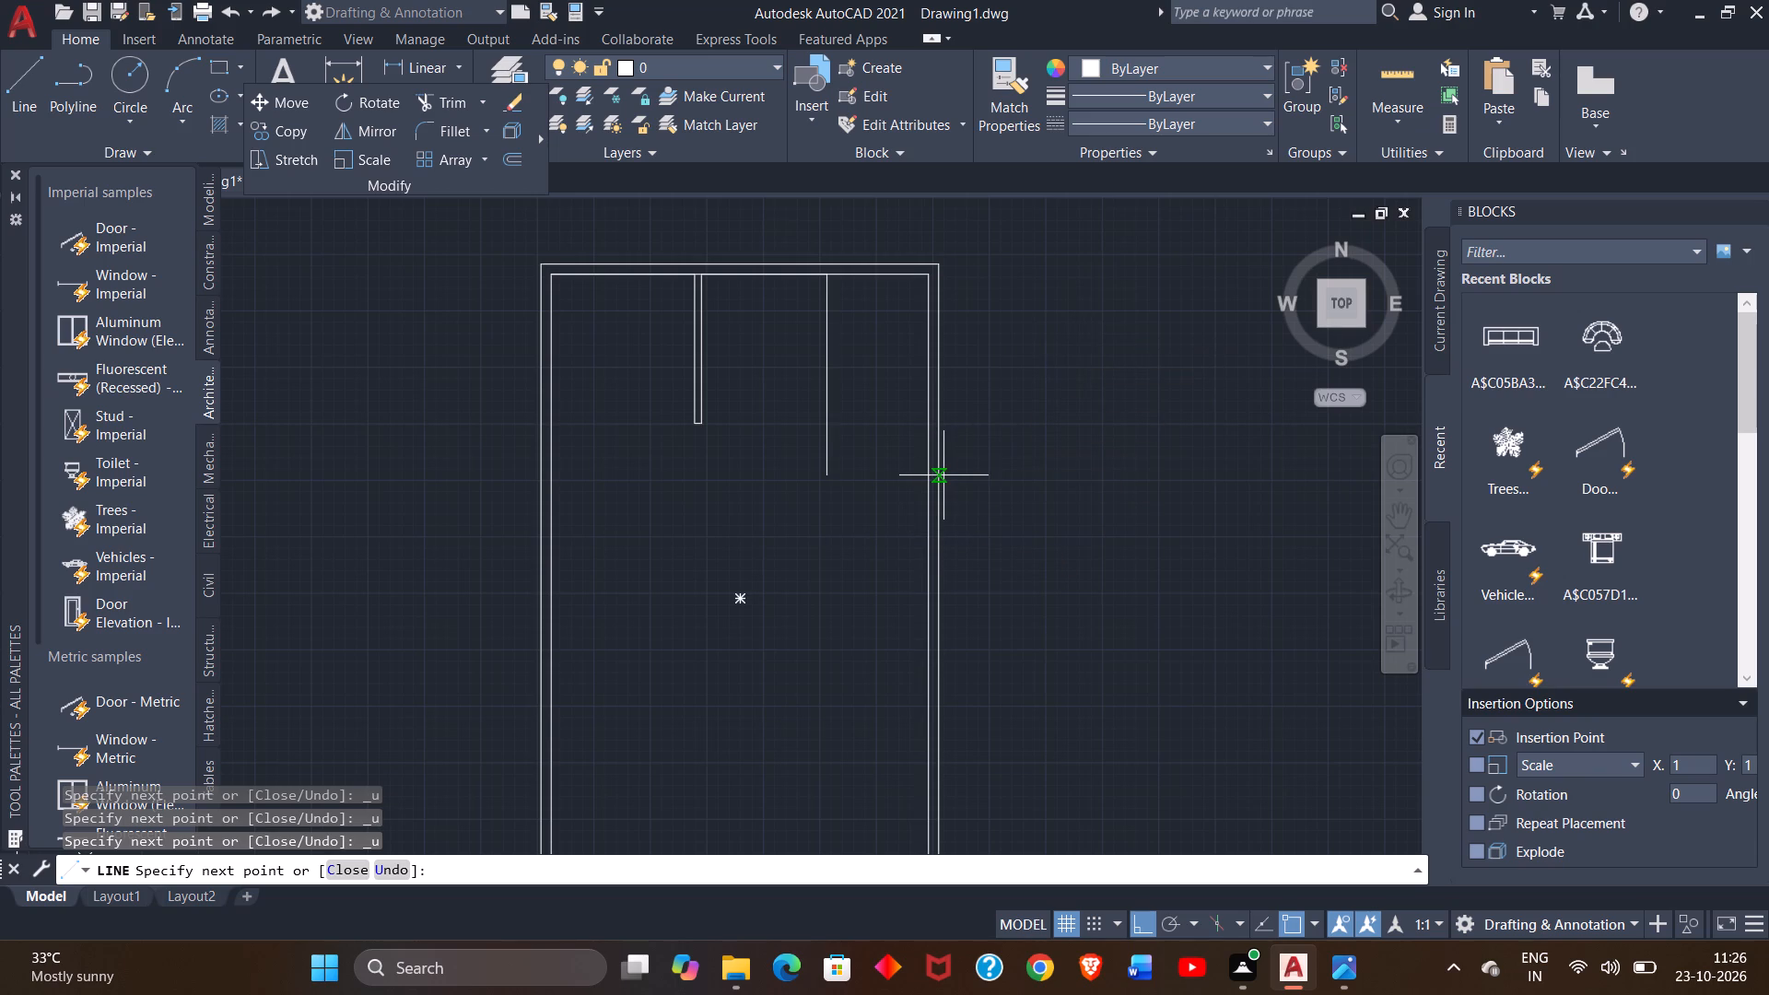
Redraw the second interior wall line 5'4" straight down from the upper outer wall's inner face.
{"action": "key", "text": "5"}
{"action": "key", "text": "apostrophe"}
{"action": "key", "text": "4"}
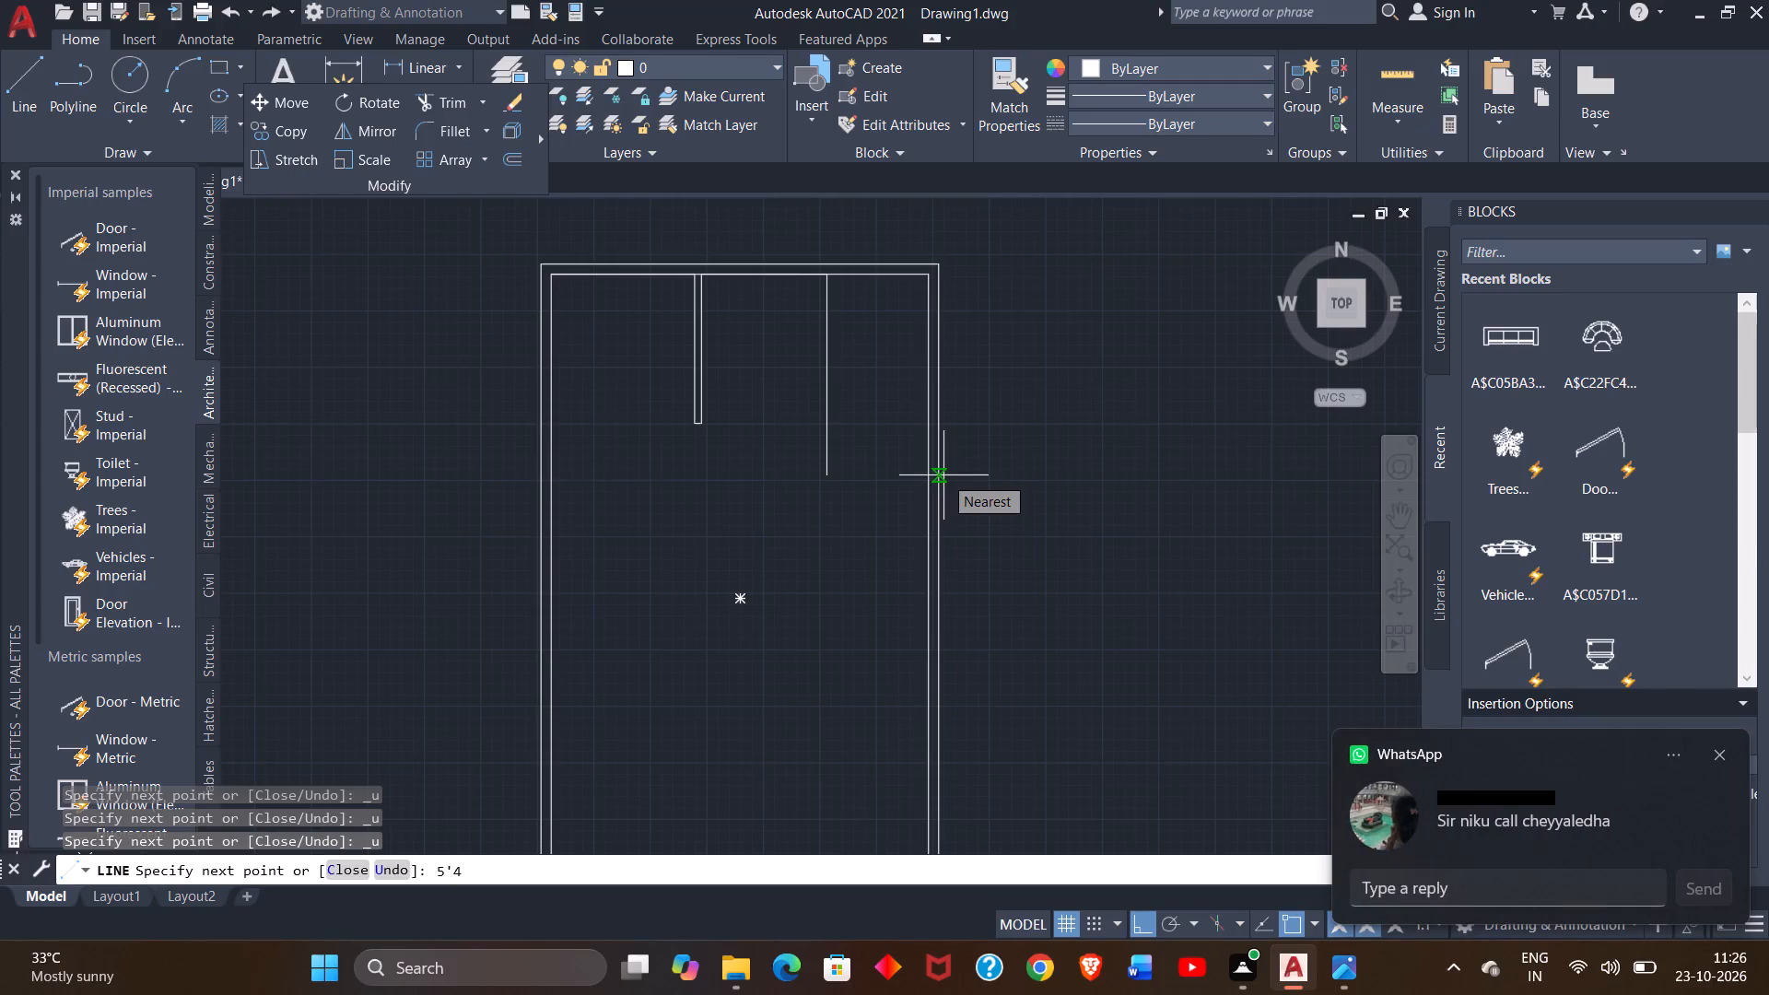
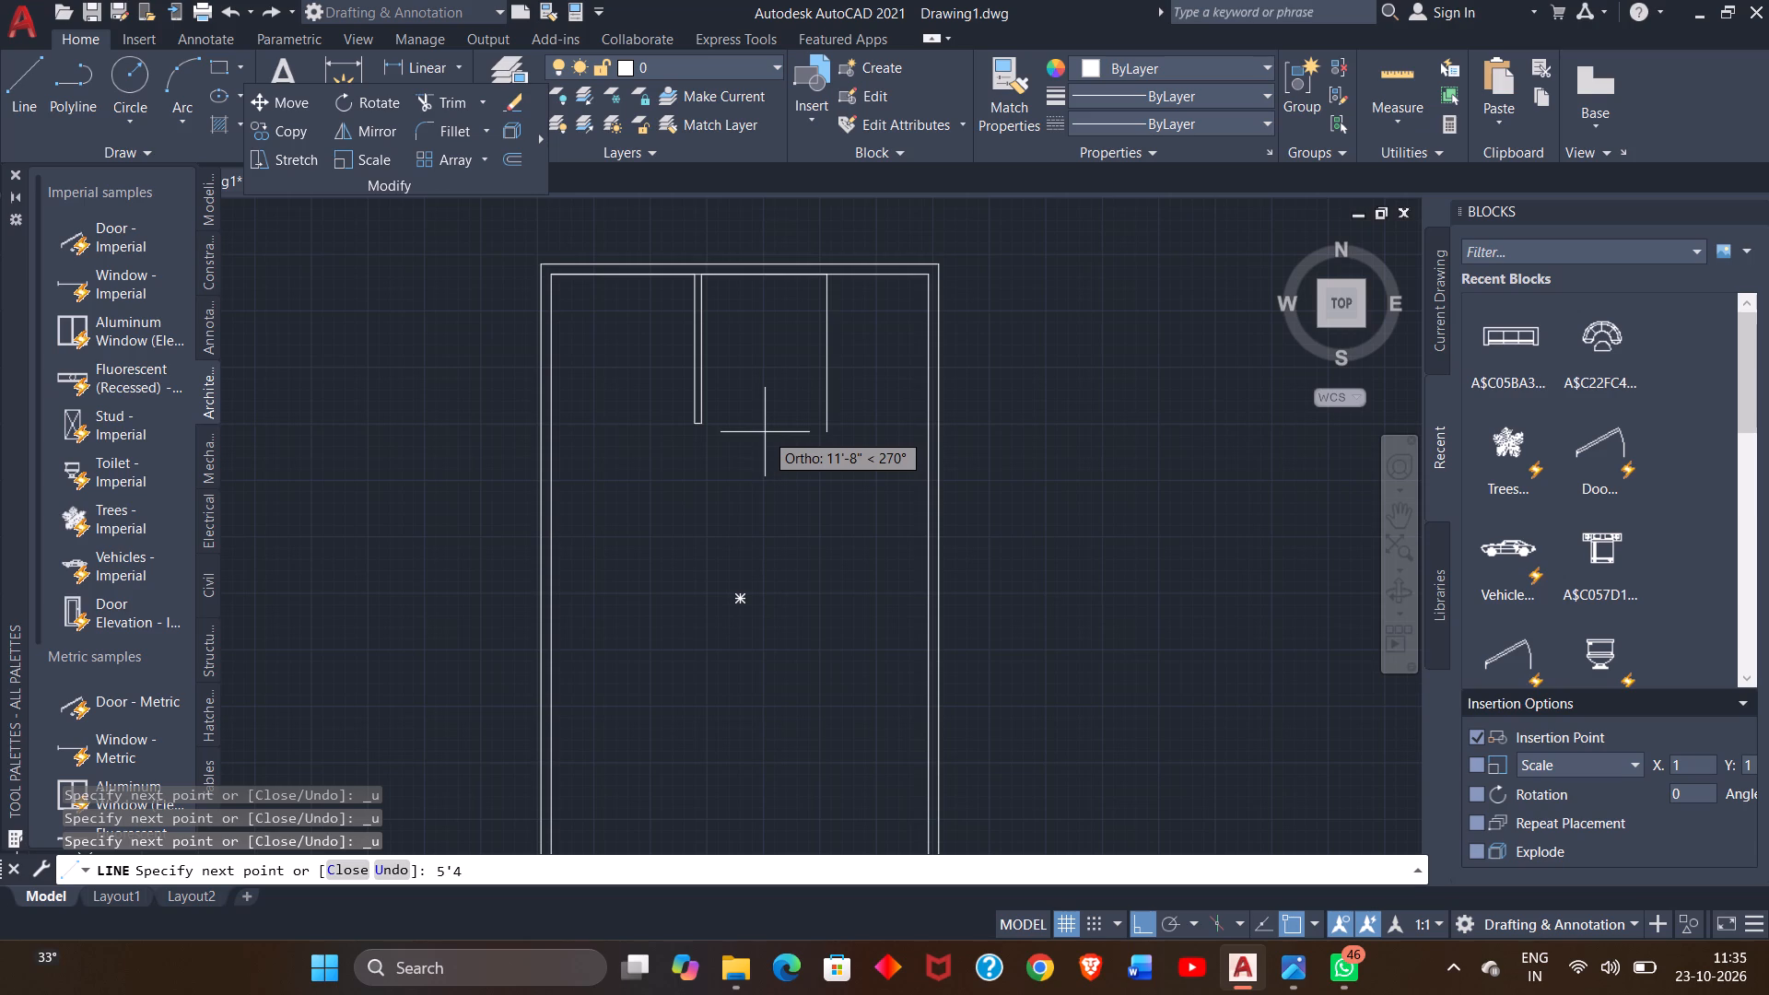
Complete the 6" thick second interior wall: 5'4" down, 6" across toward the right outer wall, and back up to the upper wall's inner face.
{"action": "type", "text": "5'"}
{"action": "key", "text": "BackSpace"}
{"action": "key", "text": "BackSpace"}
{"action": "key", "text": "shift+quotedbl"}
{"action": "key", "text": "Return"}
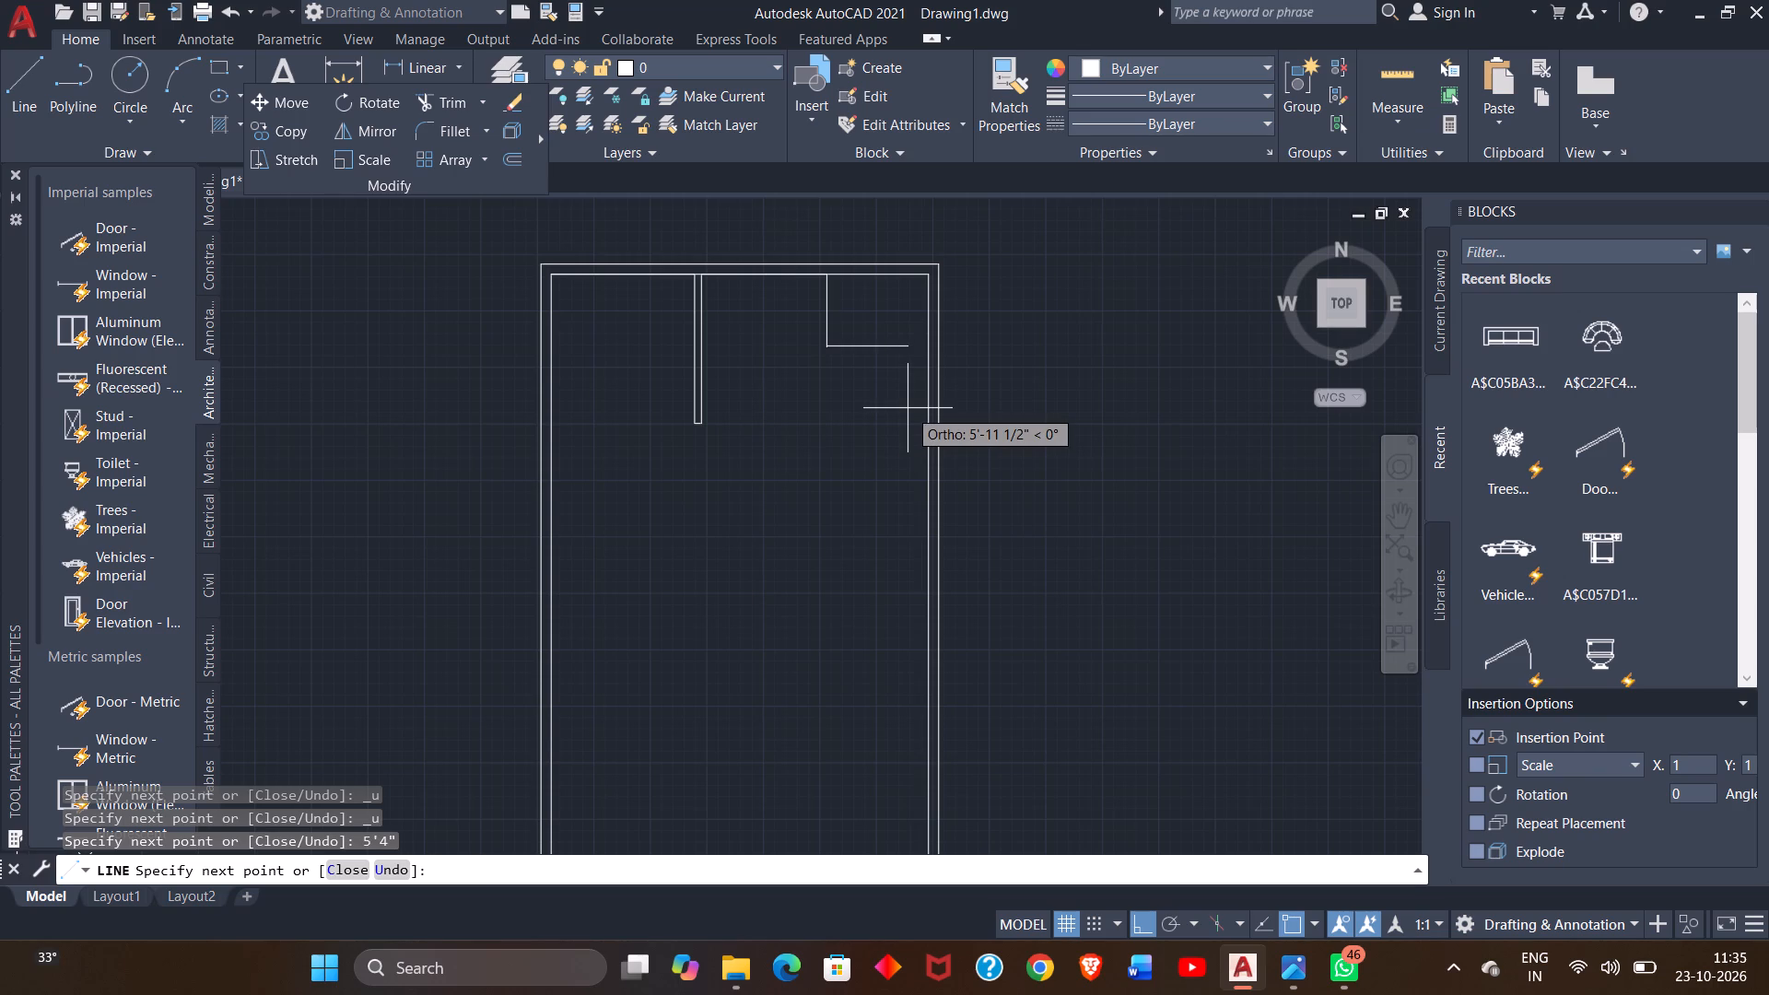
{"action": "key", "text": "6"}
{"action": "key", "text": "shift+quotedbl"}
{"action": "key", "text": "Return"}
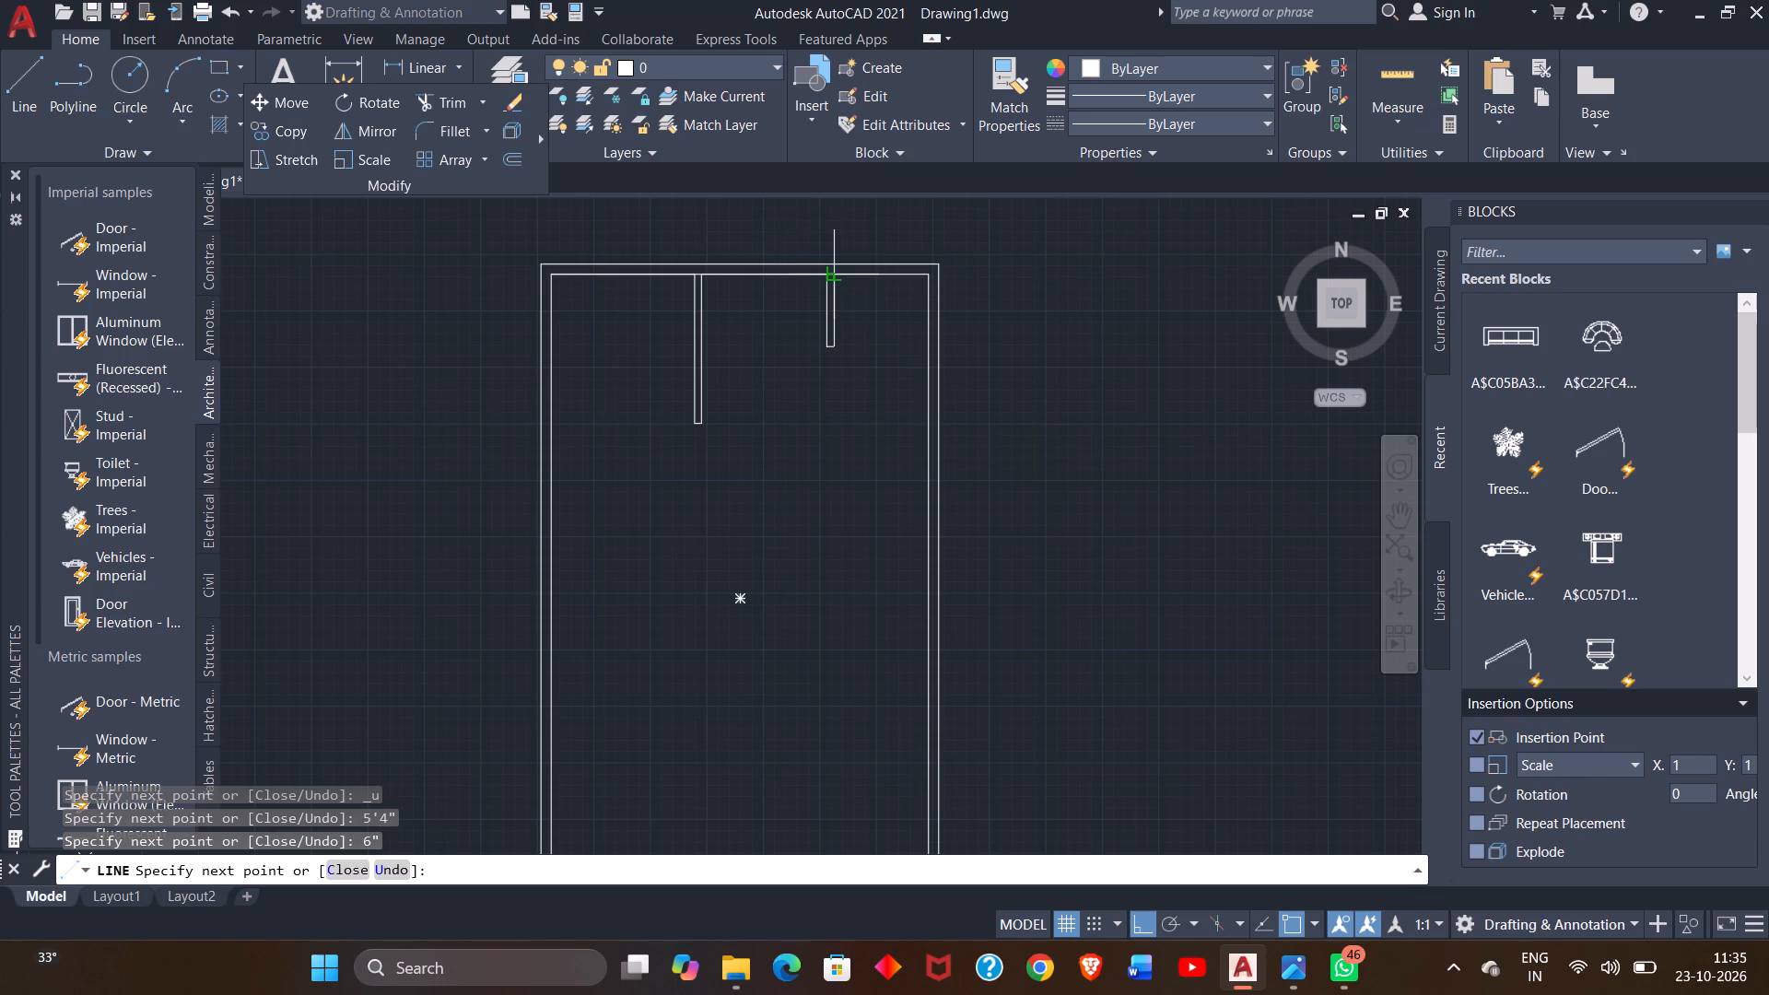
{"action": "left_click", "coordinate": [836, 275]}
{"action": "right_click", "coordinate": [853, 263]}
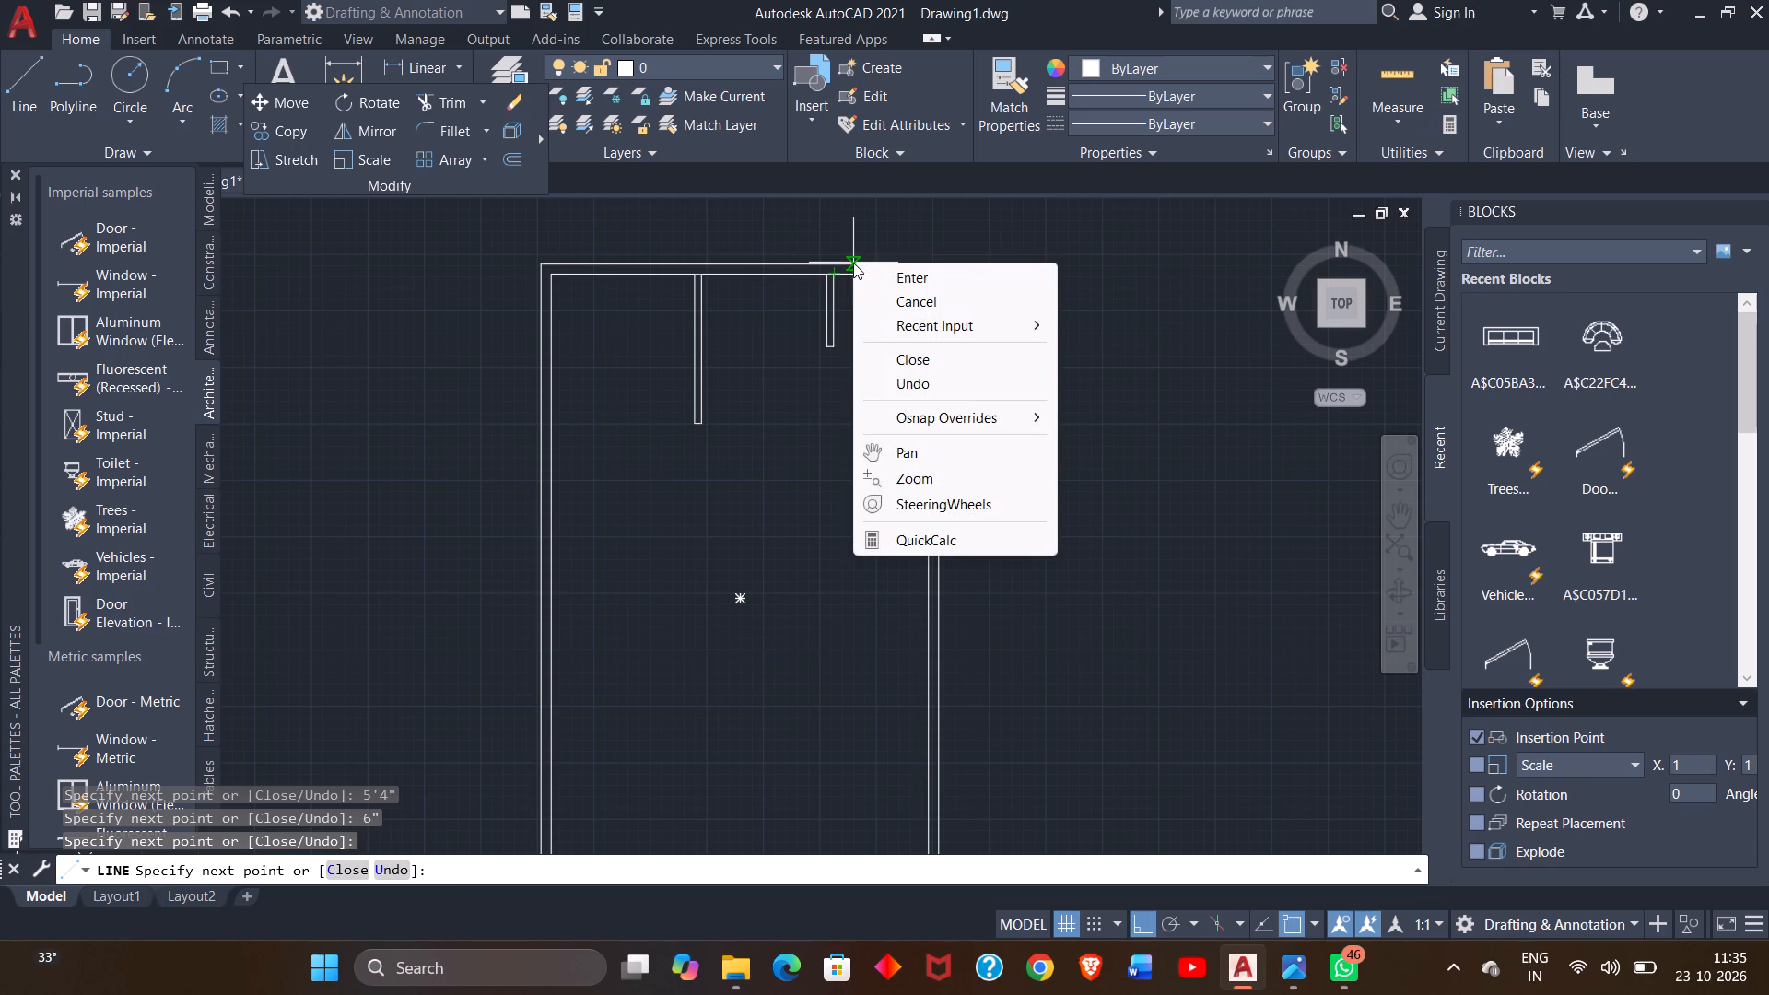
{"action": "left_click", "coordinate": [895, 275]}
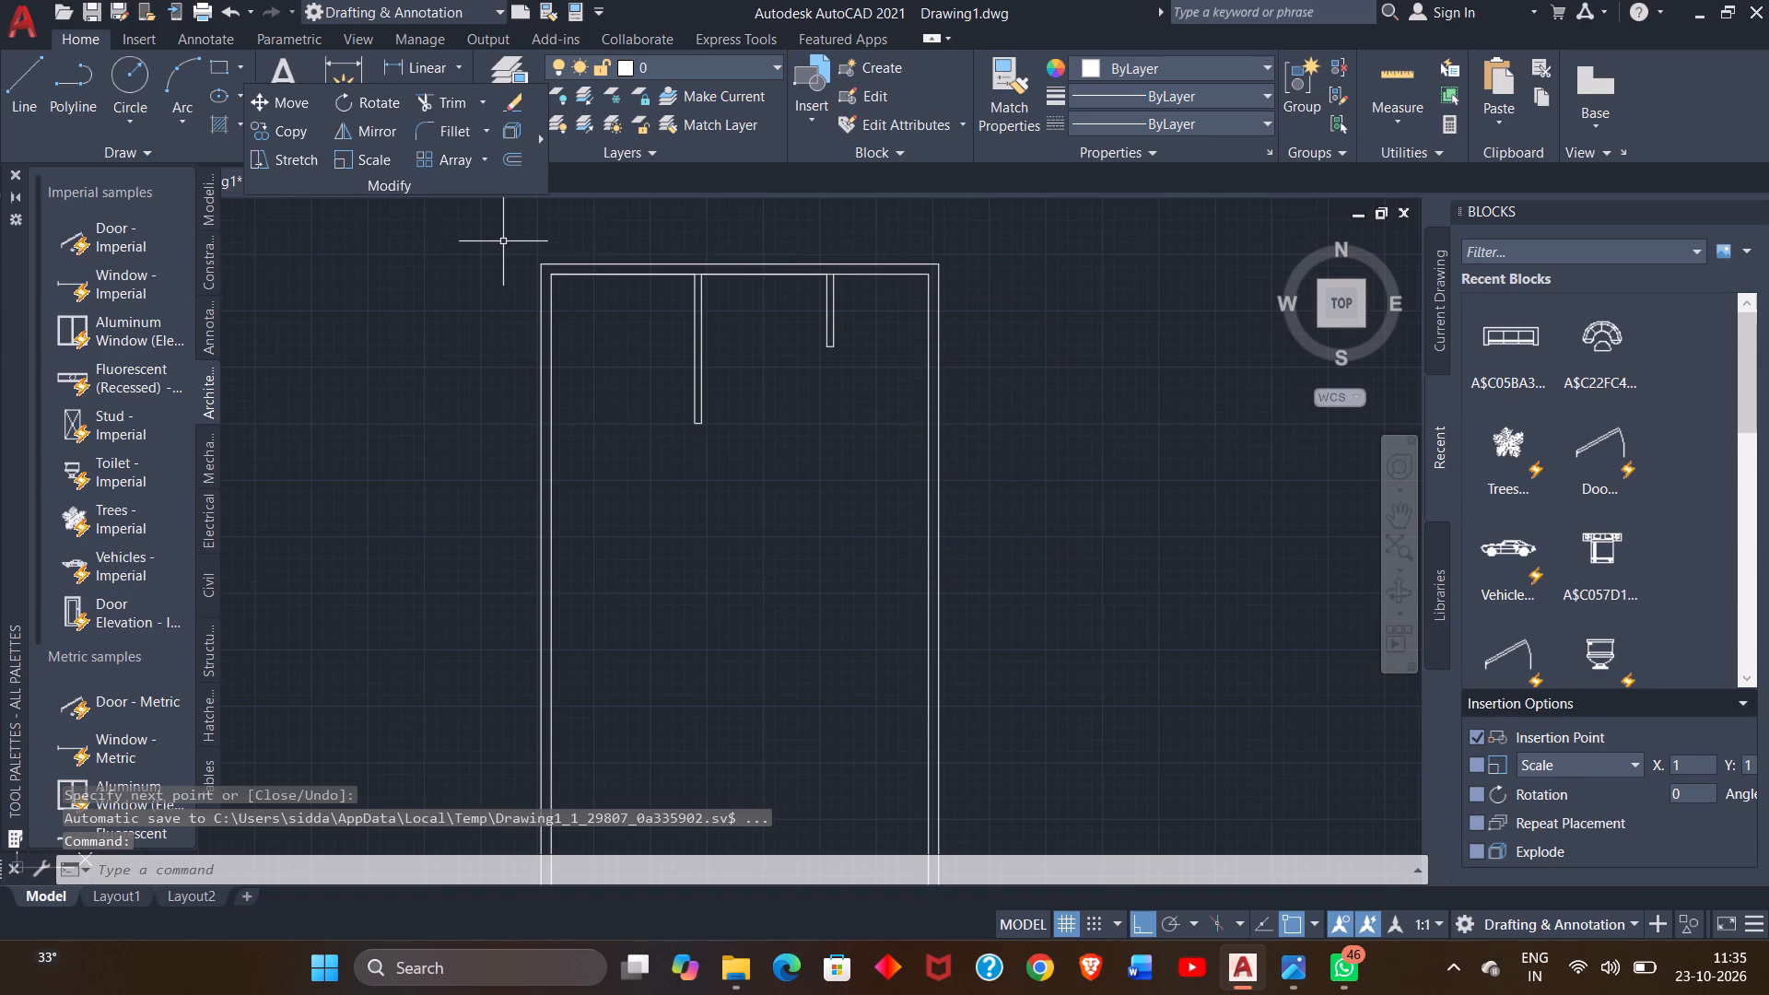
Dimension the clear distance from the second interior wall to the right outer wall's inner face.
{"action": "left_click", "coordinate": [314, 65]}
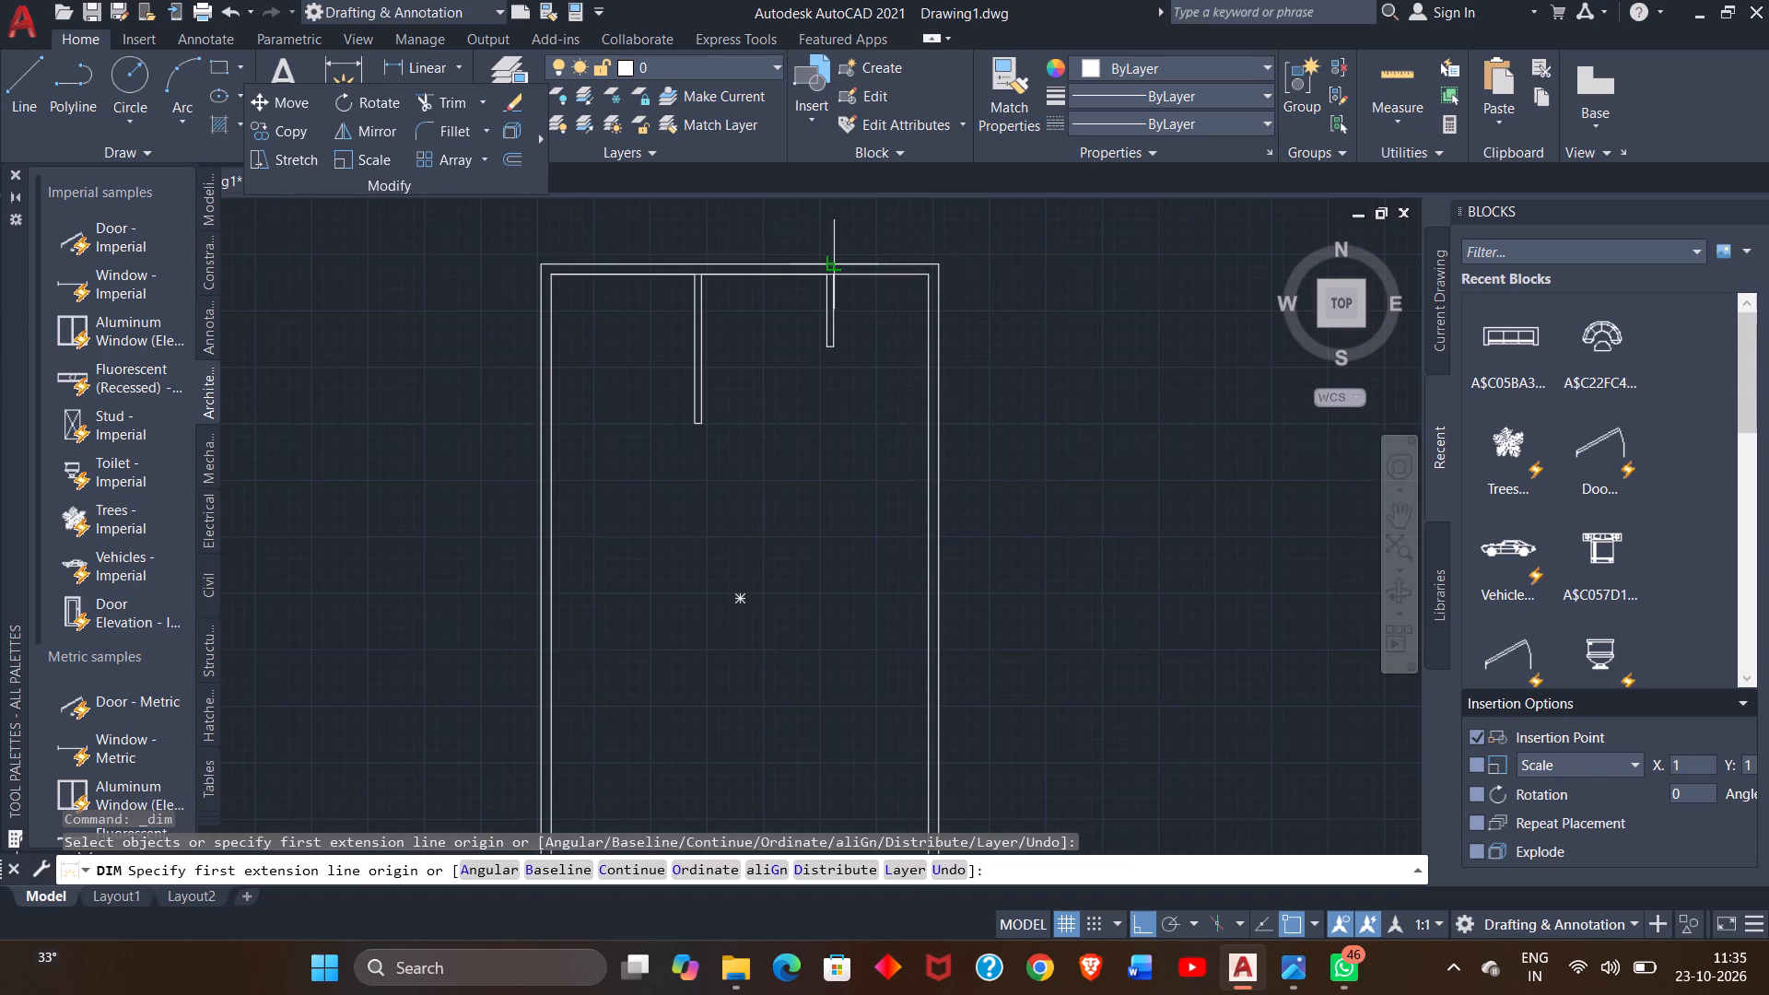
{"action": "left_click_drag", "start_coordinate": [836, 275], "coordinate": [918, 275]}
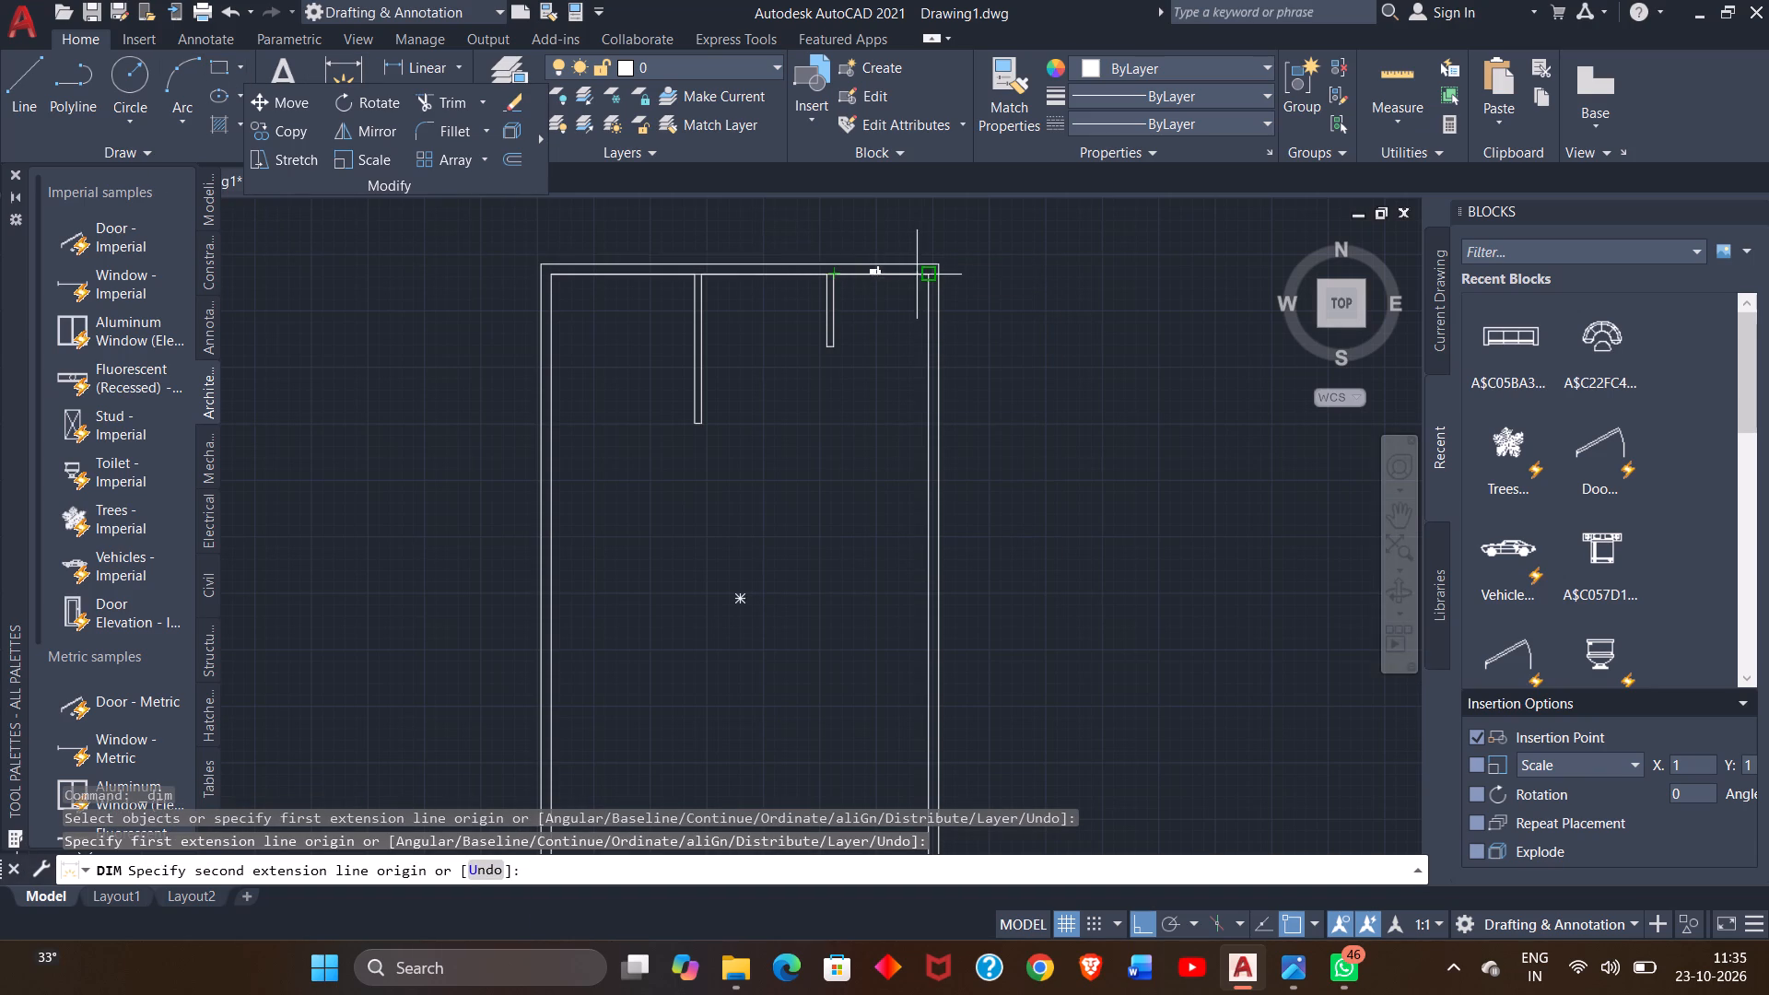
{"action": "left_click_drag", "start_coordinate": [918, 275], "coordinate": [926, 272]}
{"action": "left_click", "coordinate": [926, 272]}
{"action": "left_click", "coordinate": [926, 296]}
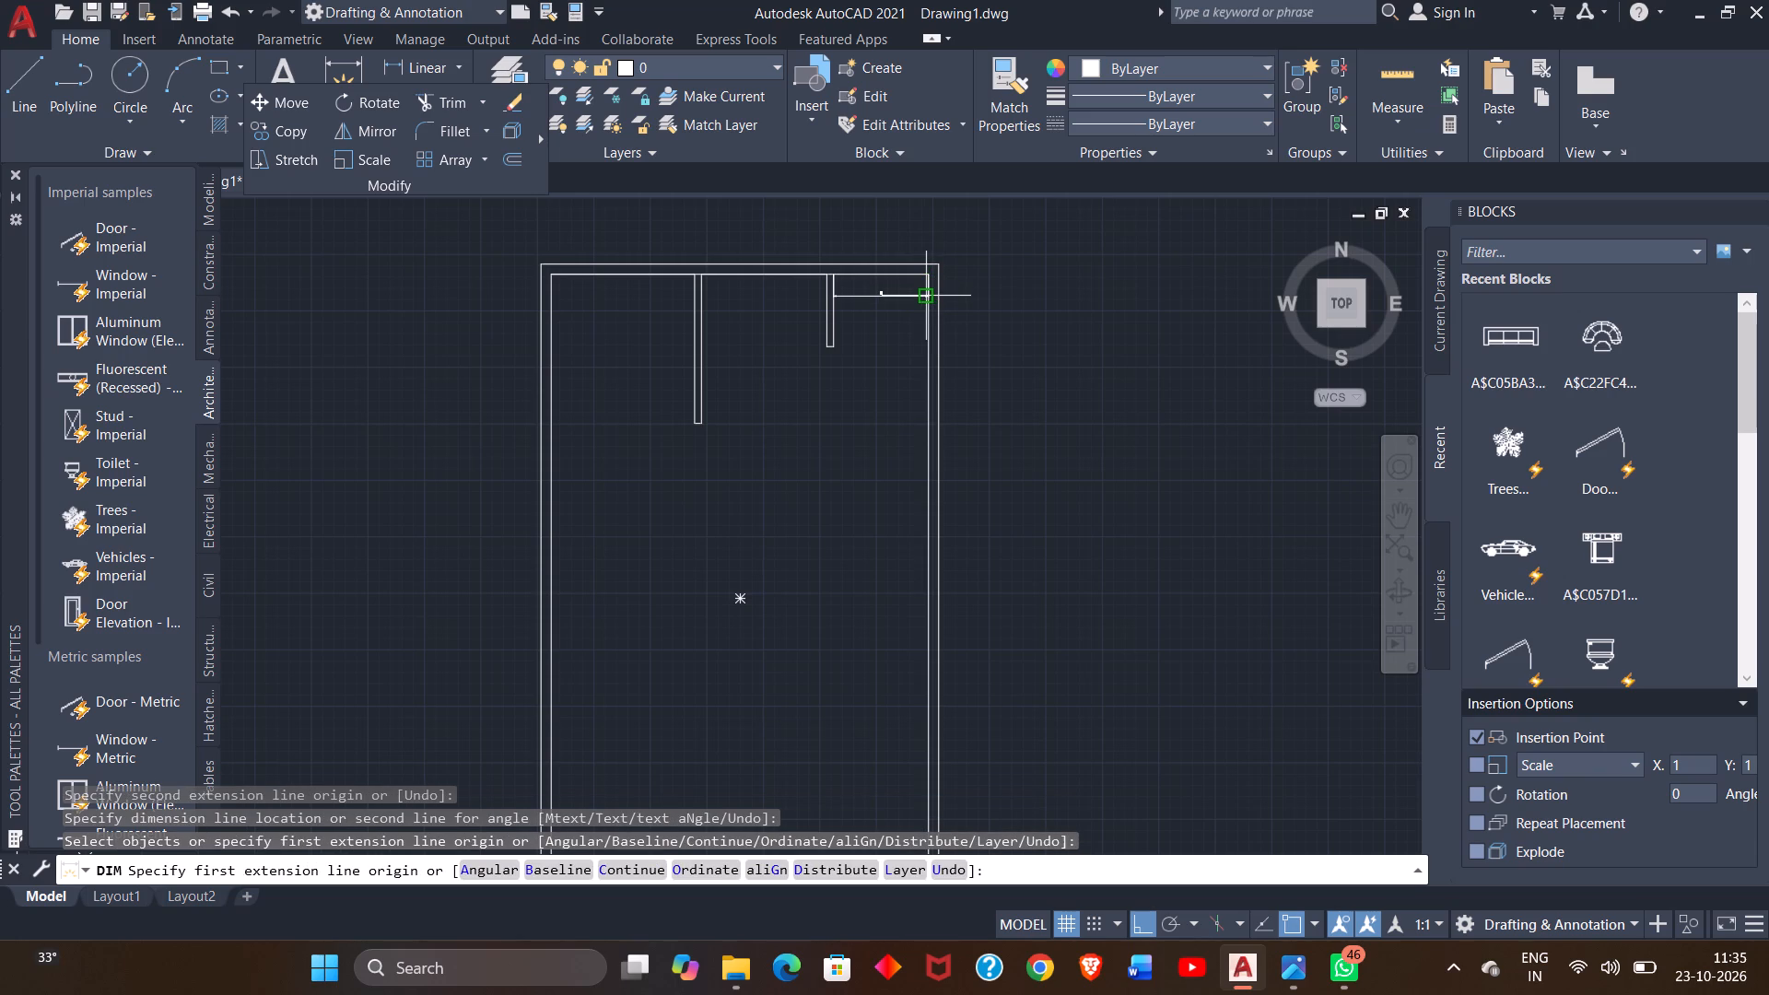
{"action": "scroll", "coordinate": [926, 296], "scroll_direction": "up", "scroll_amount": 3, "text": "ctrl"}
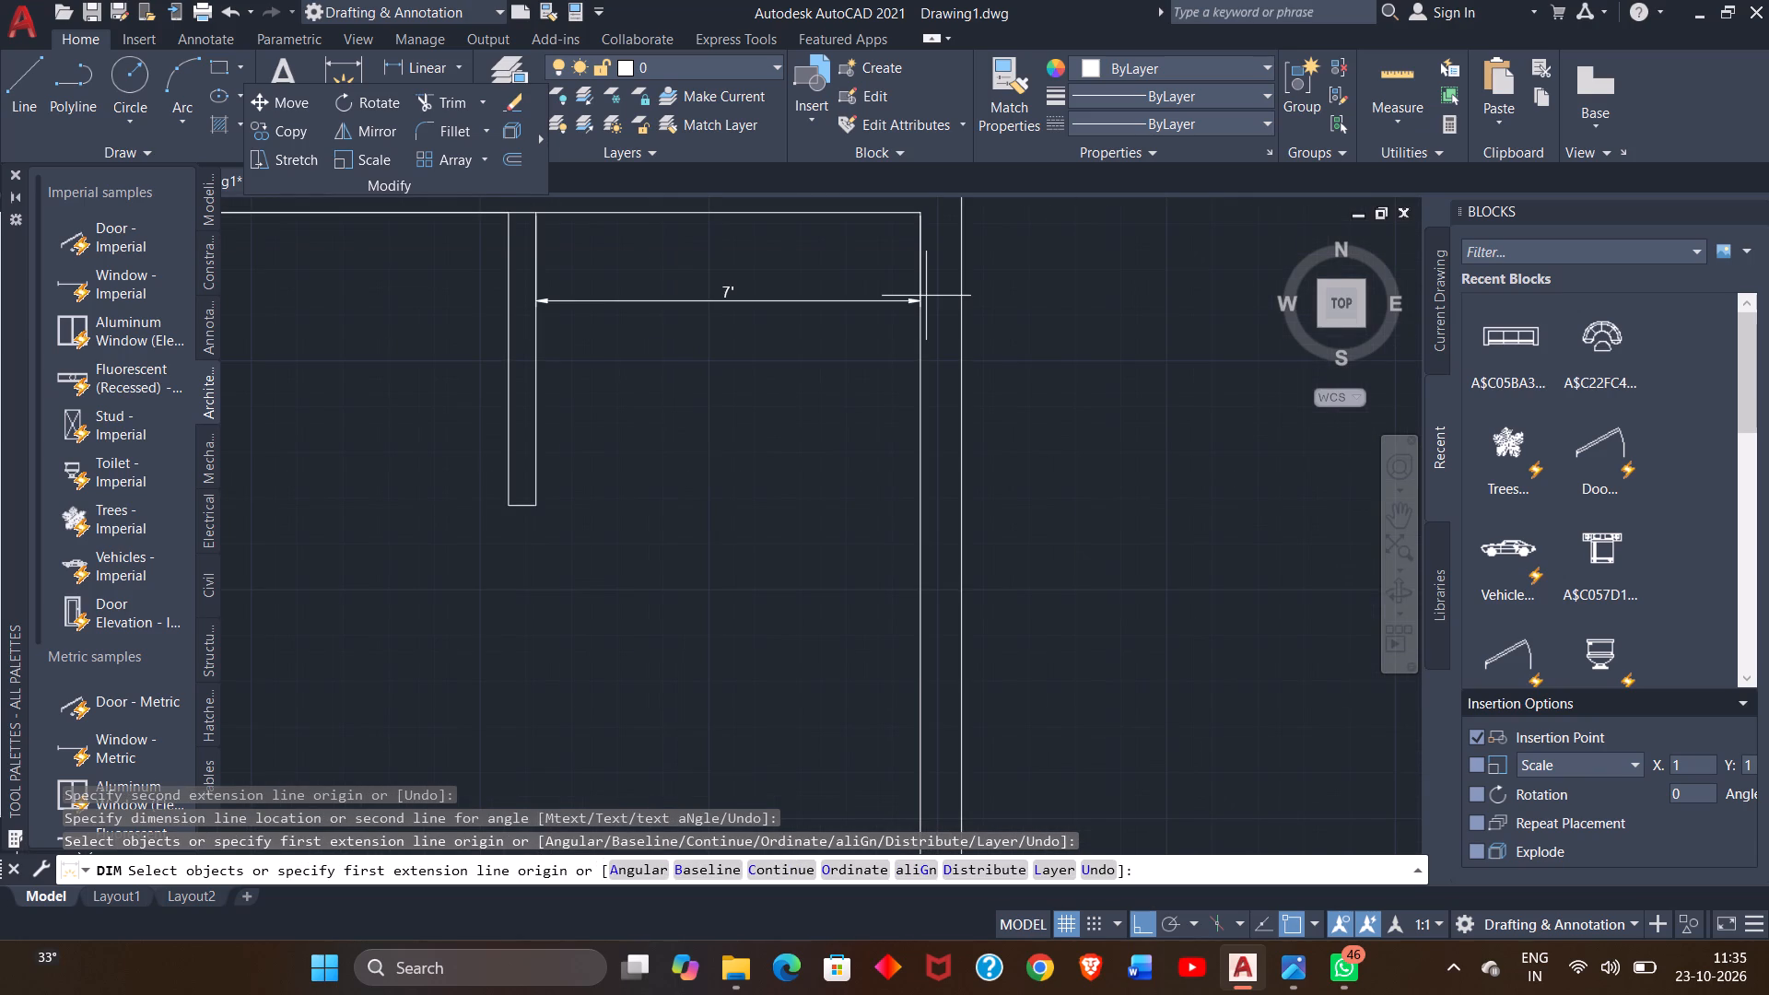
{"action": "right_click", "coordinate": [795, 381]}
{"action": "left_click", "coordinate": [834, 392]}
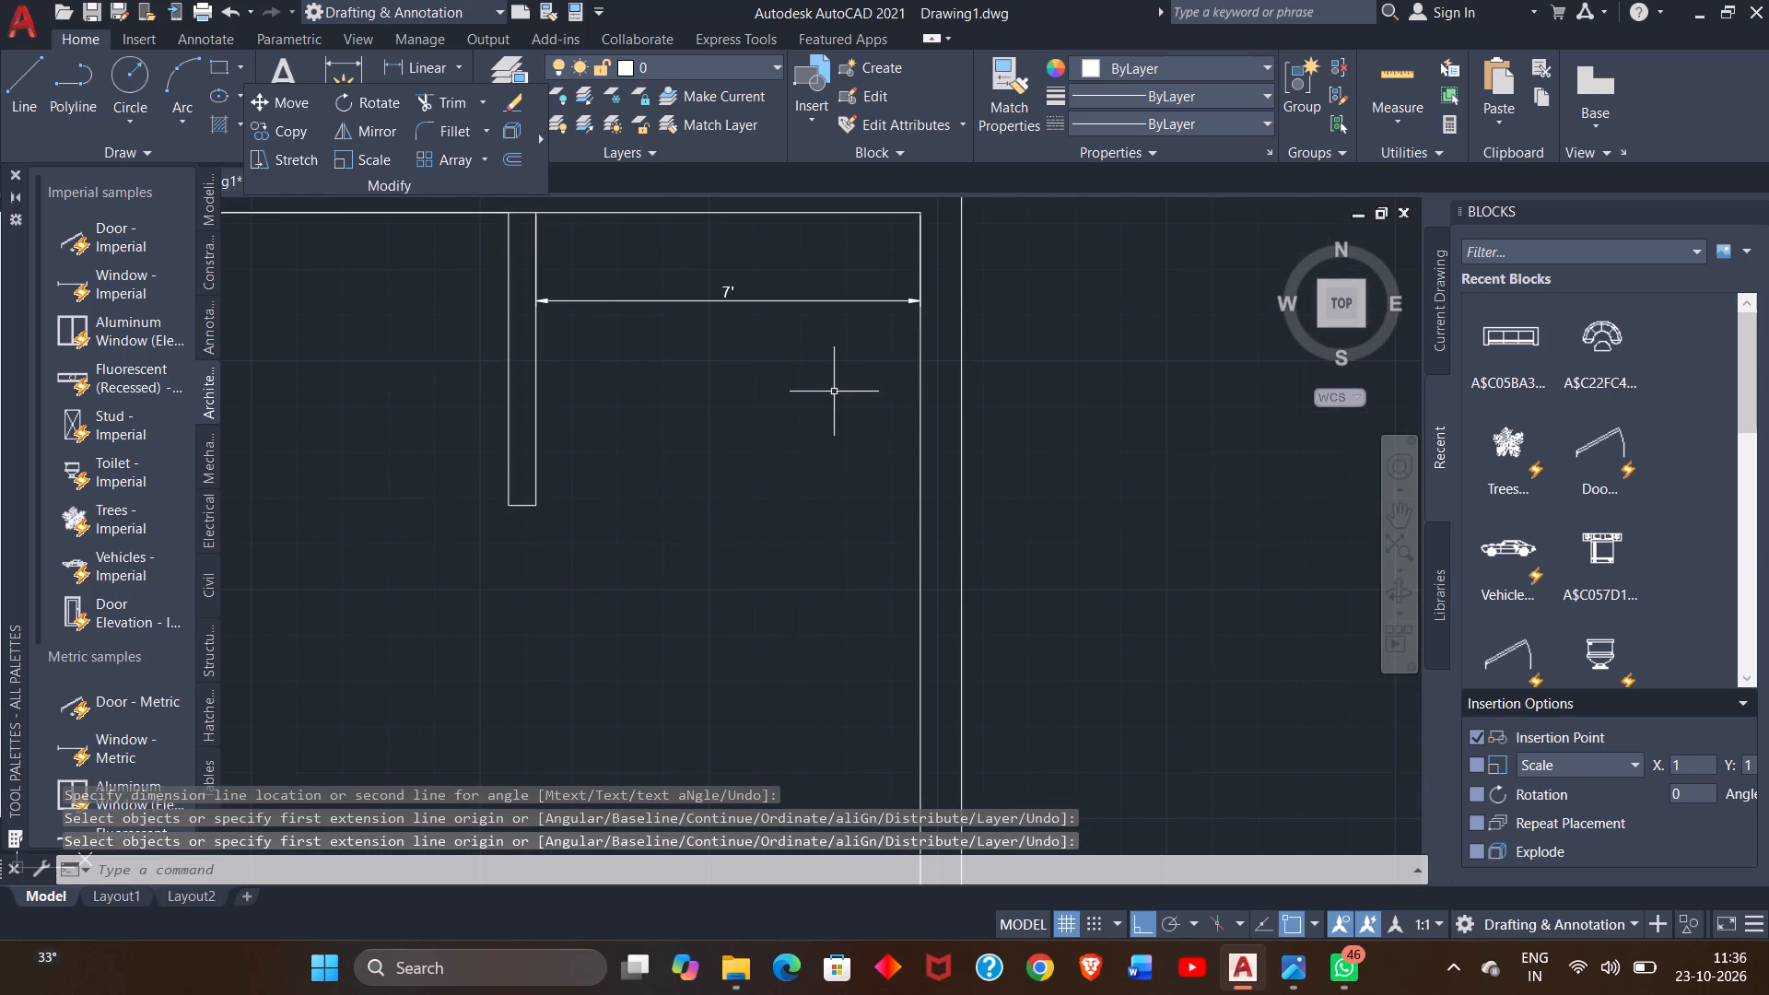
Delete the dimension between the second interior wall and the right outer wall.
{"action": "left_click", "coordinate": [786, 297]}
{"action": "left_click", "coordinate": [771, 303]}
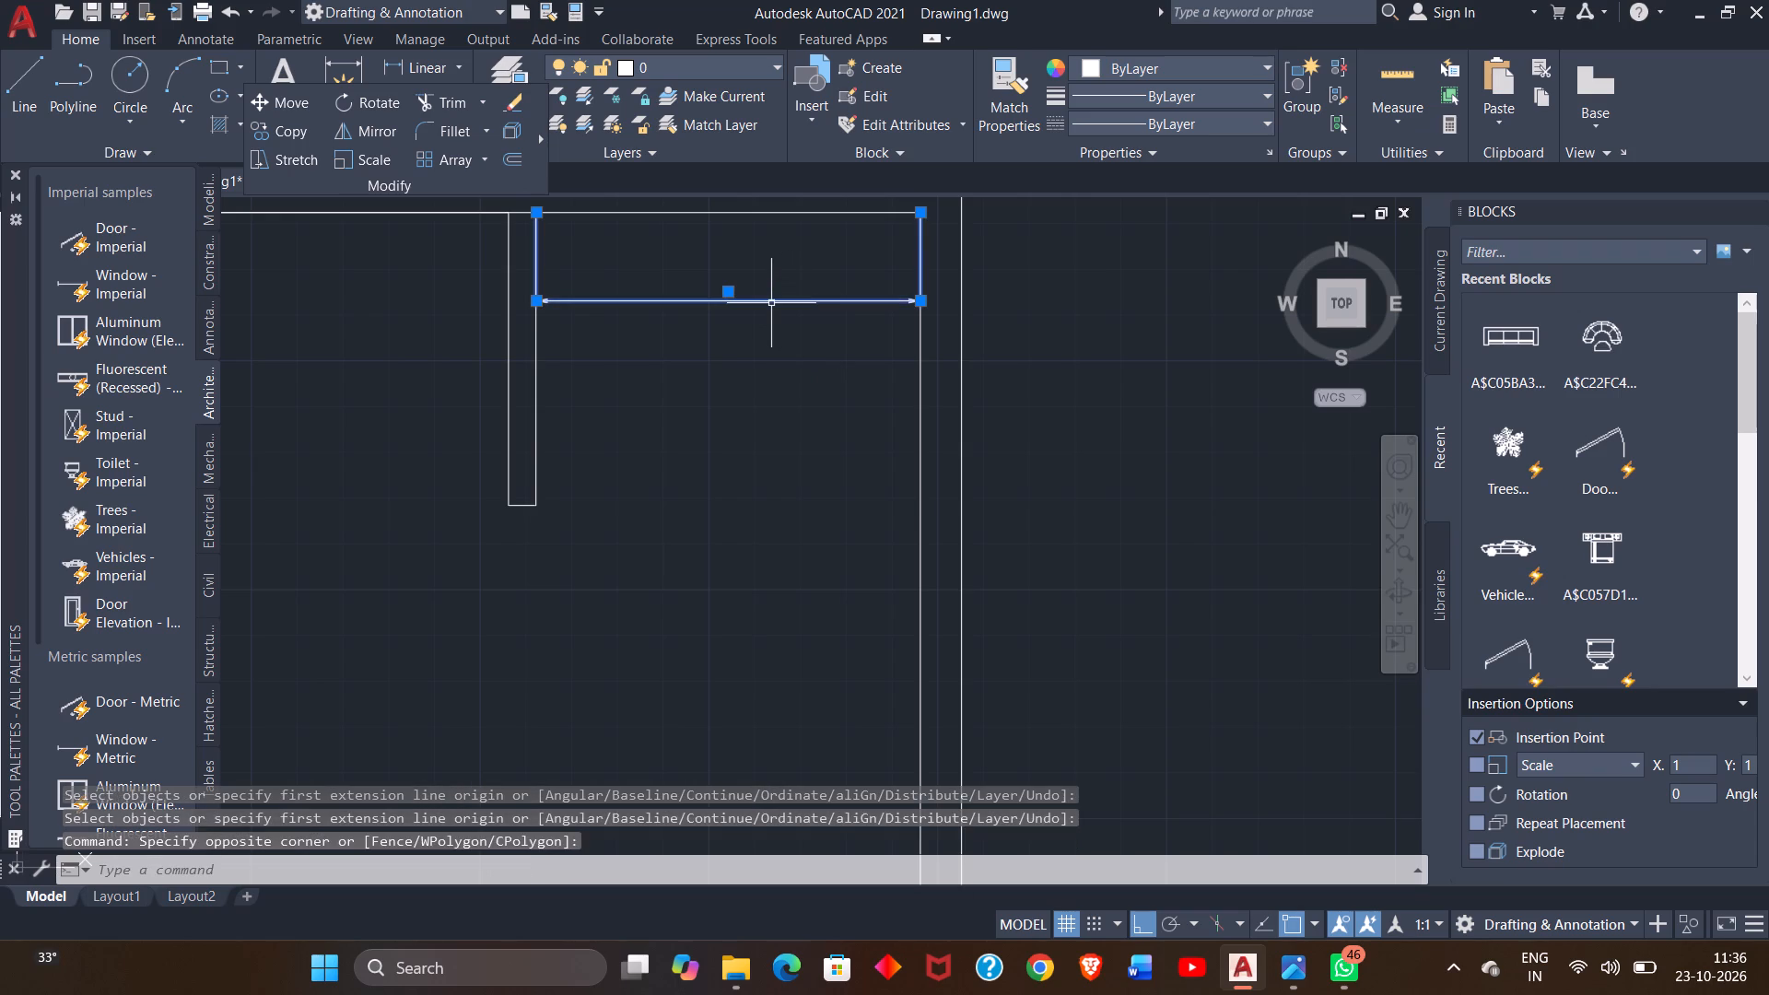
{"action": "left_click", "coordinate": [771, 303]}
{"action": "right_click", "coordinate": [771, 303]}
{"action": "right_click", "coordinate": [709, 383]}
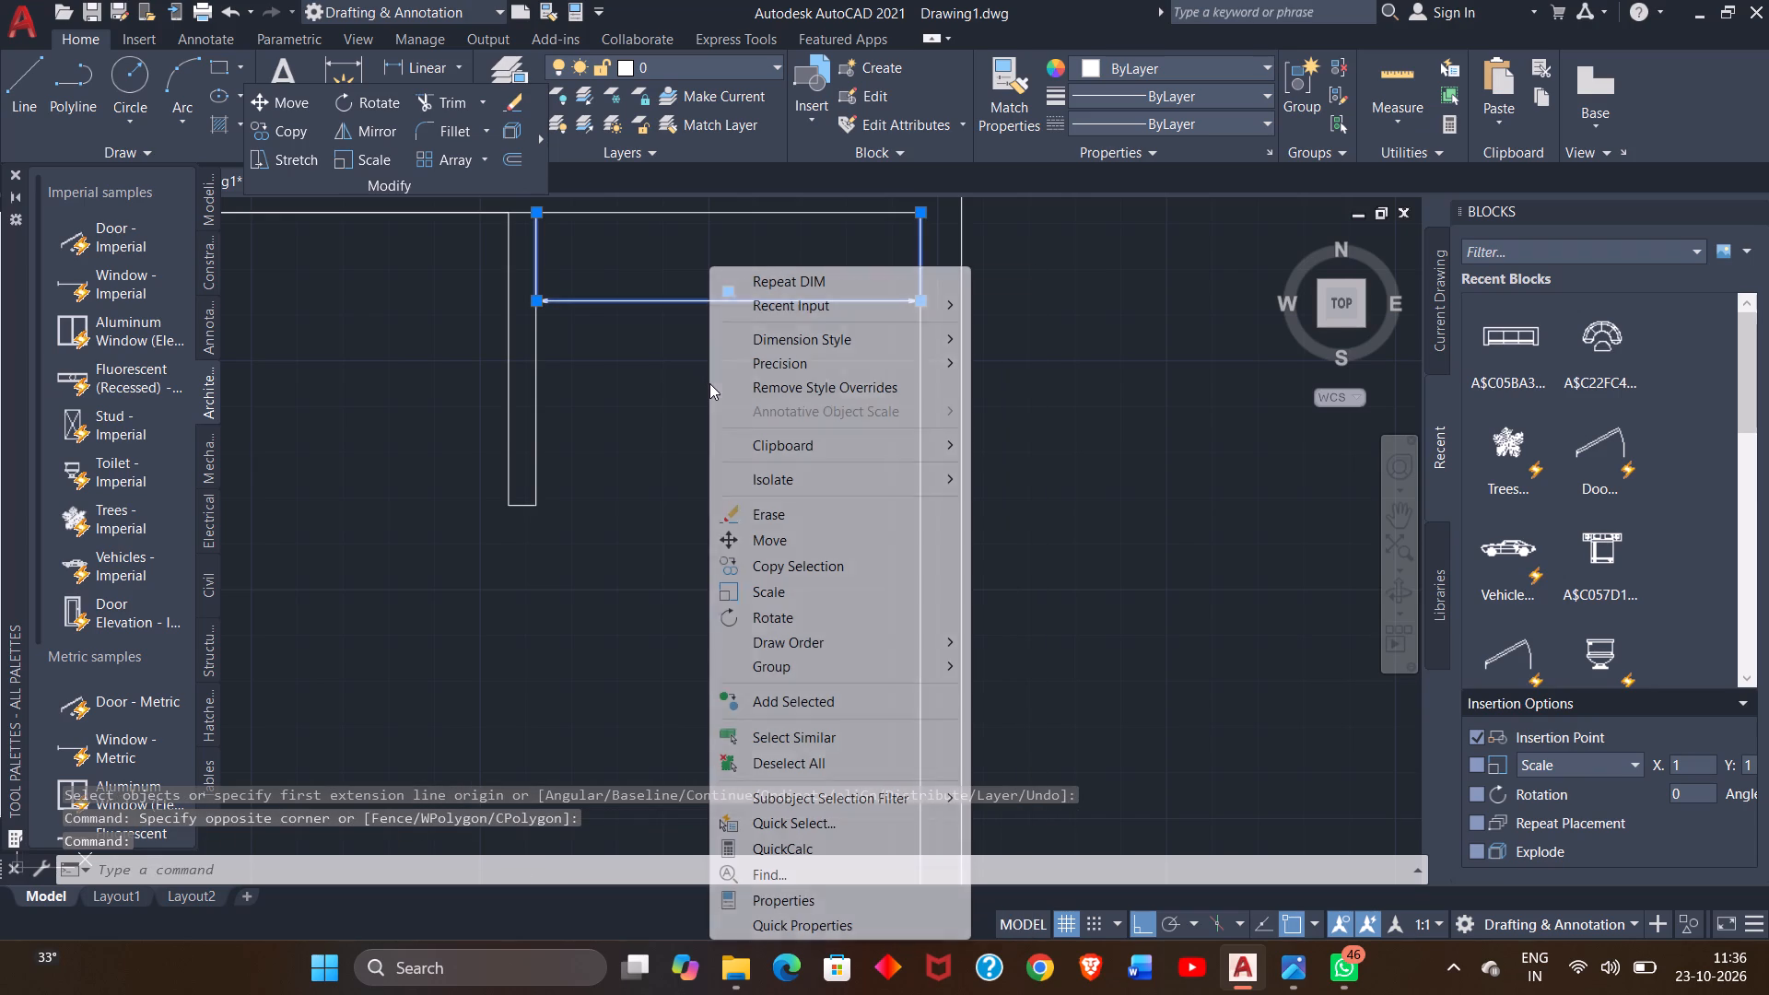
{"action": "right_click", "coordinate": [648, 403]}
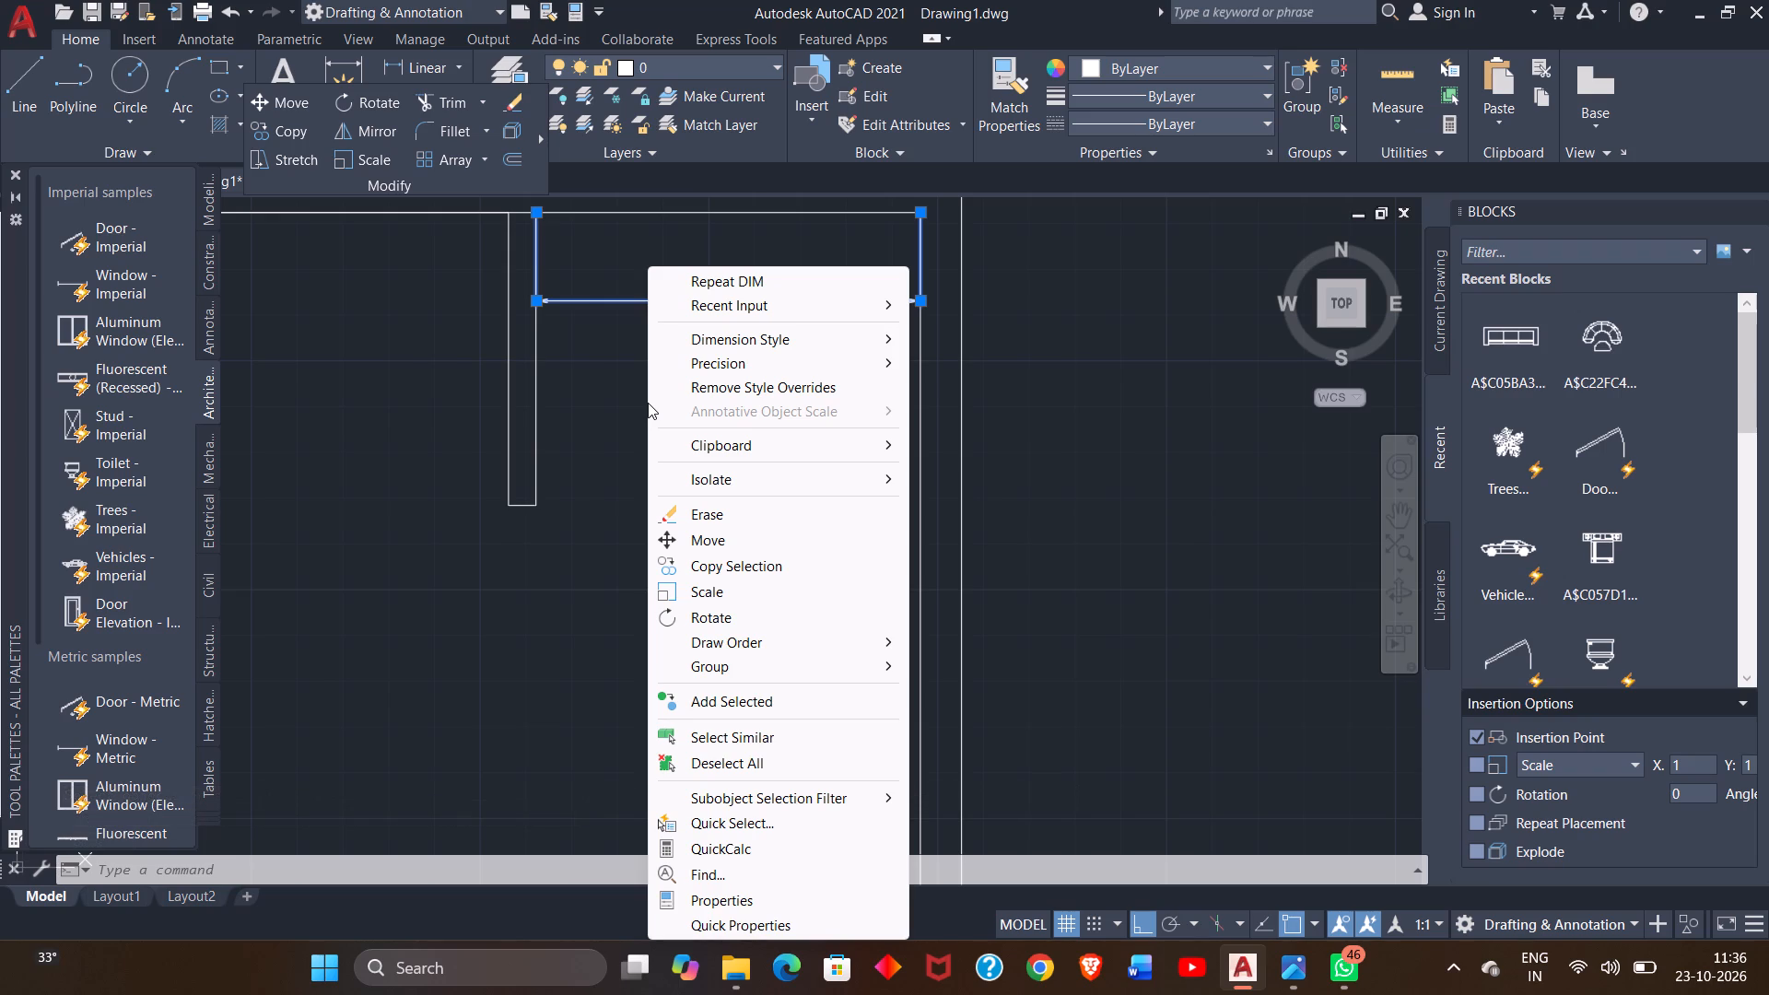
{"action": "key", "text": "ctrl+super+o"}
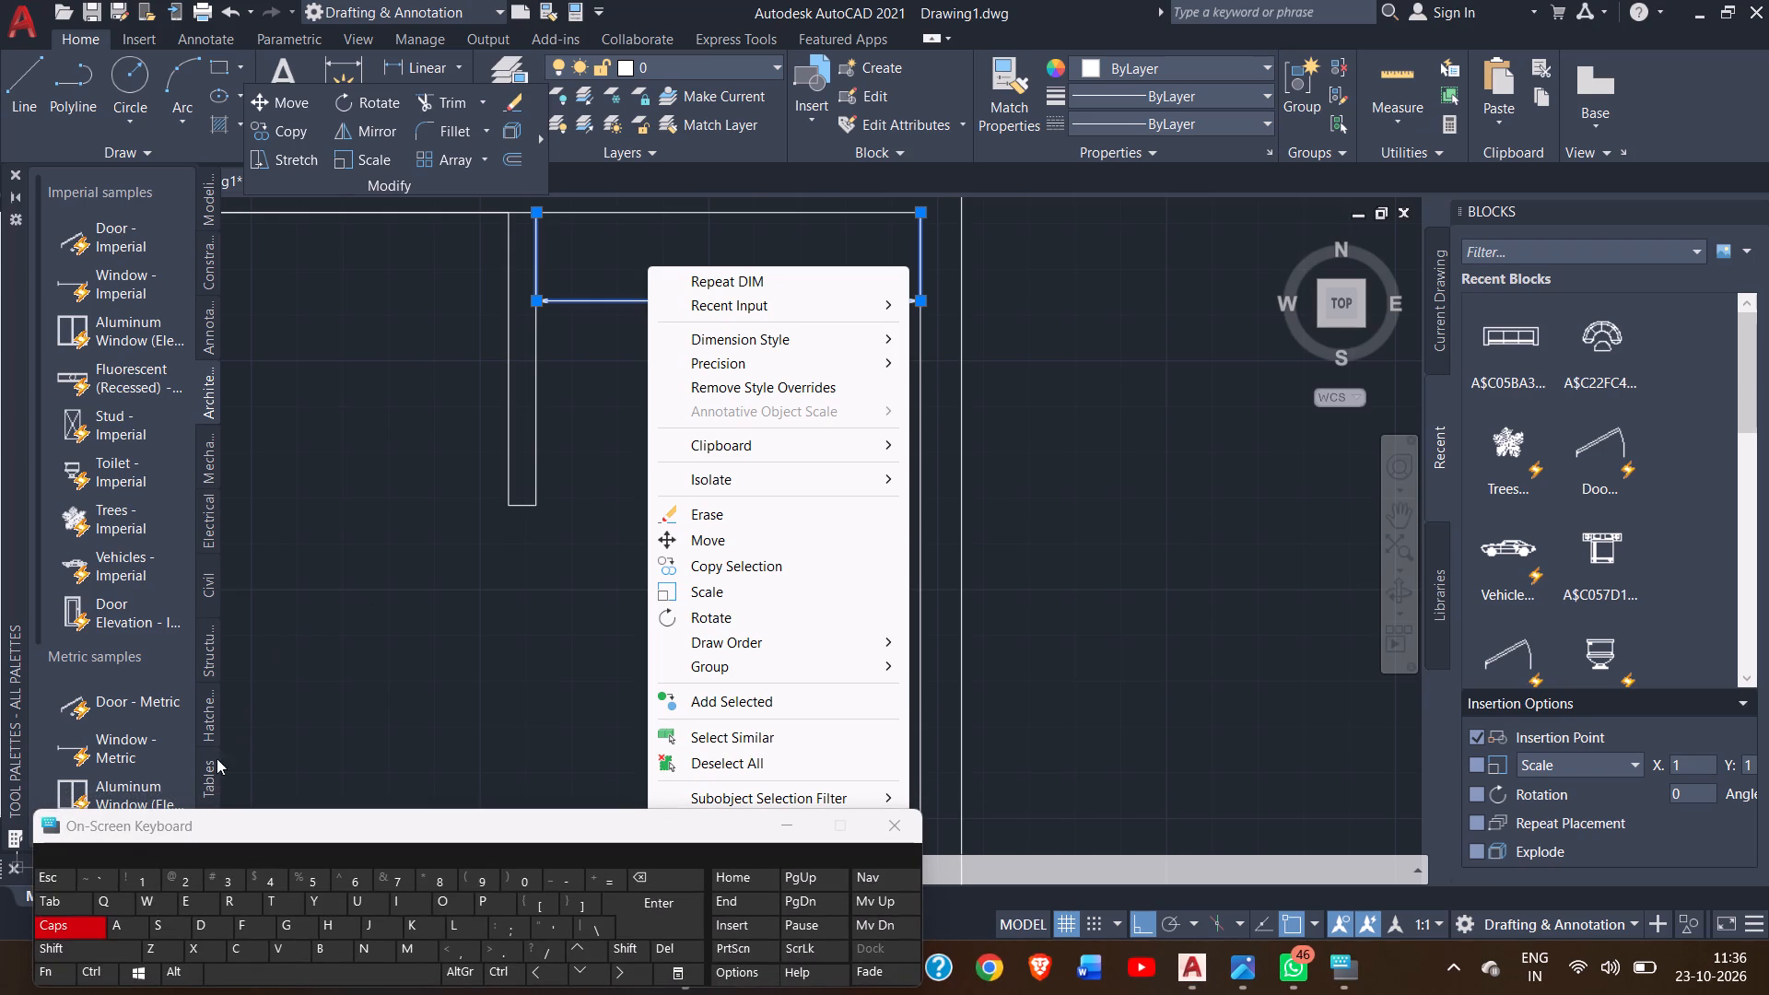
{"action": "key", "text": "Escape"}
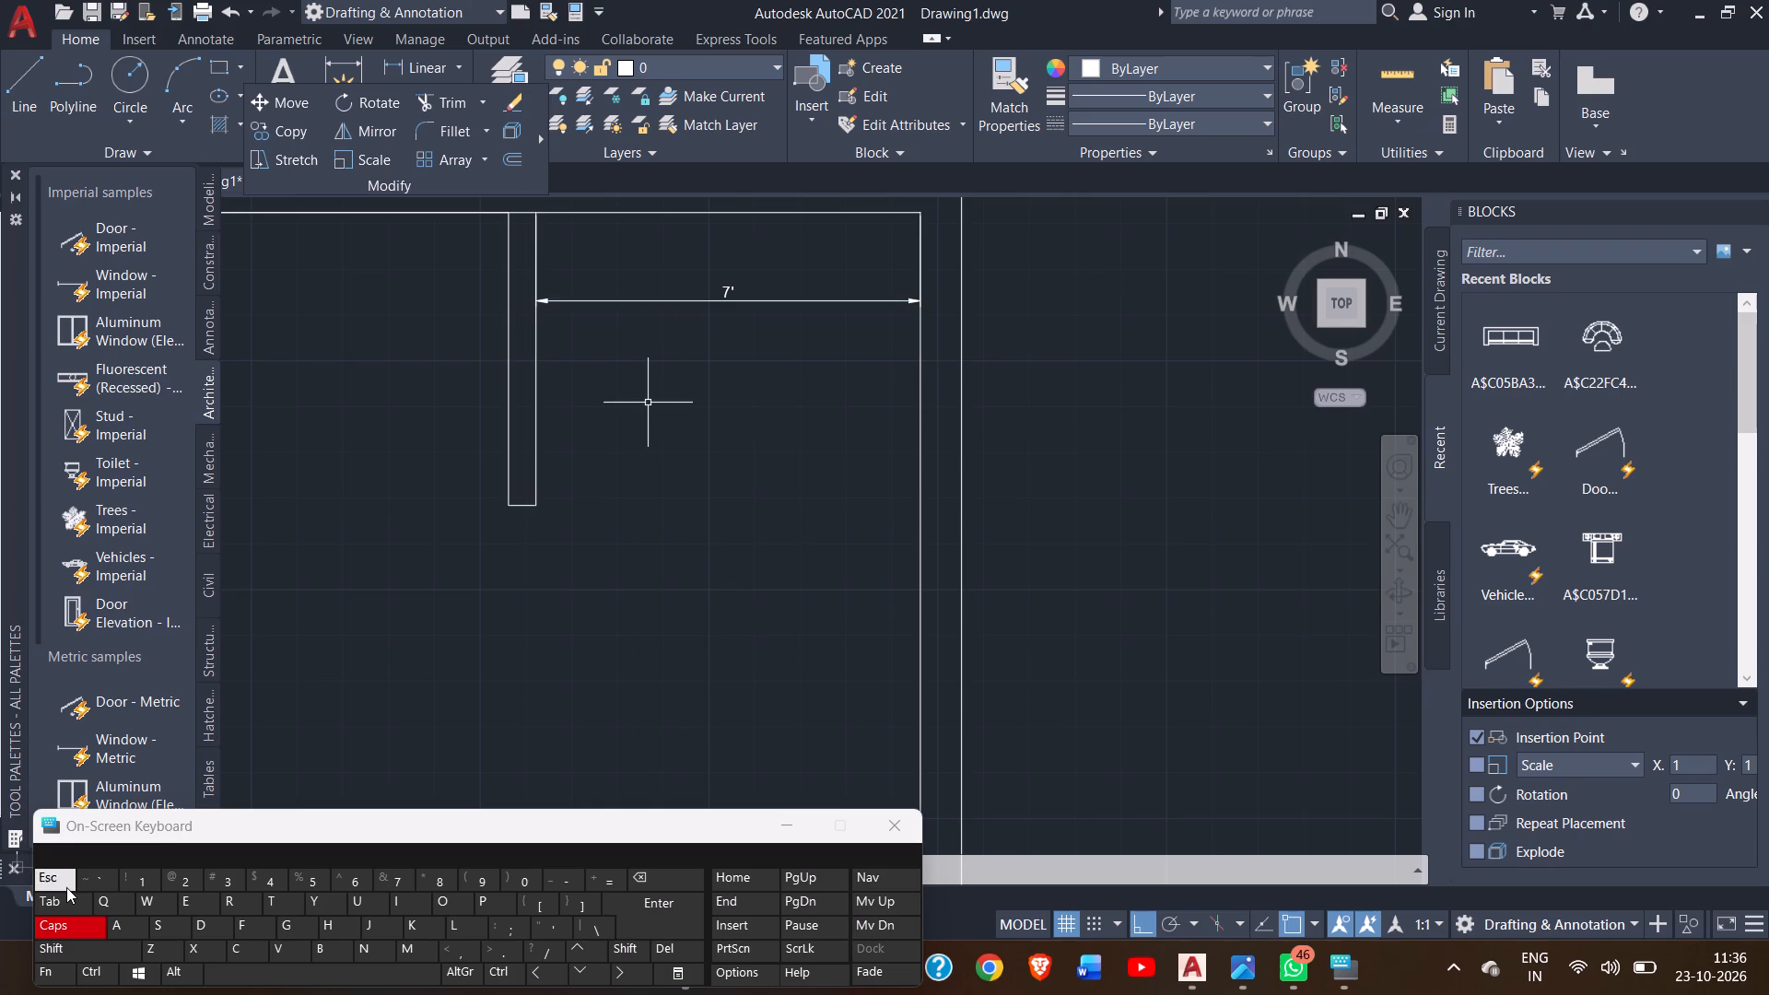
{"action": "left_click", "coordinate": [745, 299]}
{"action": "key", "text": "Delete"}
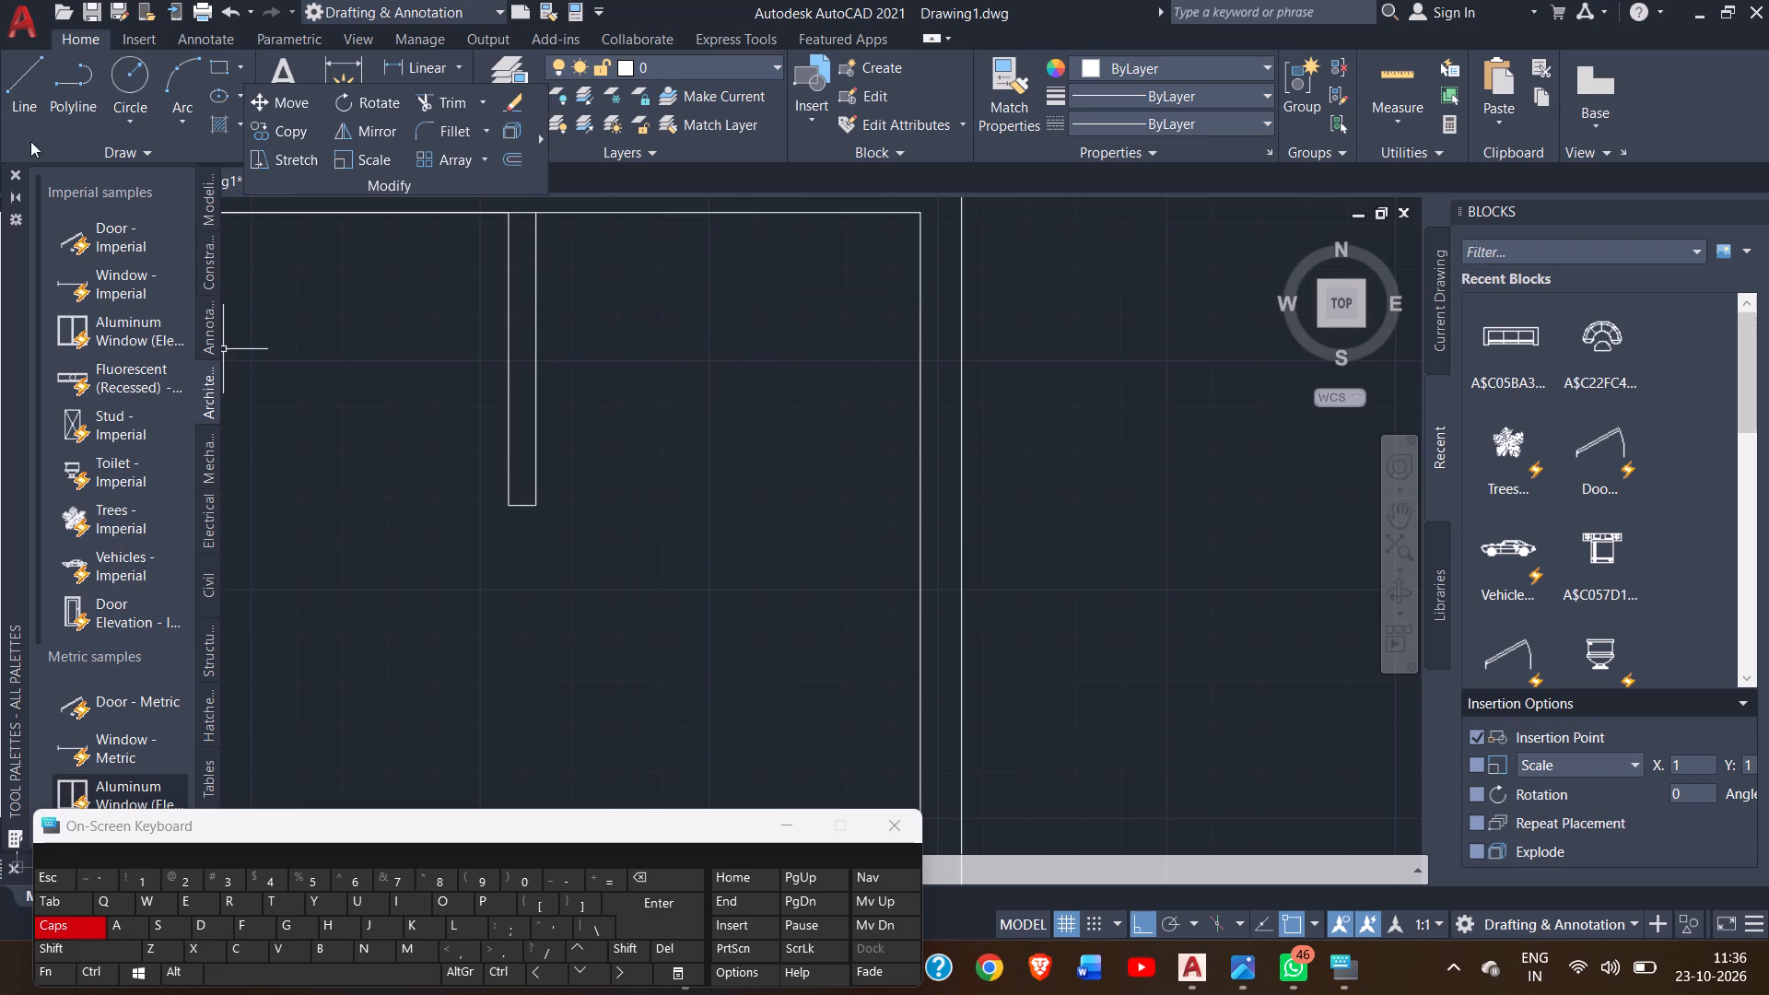
Start the Line command for further wall lines.
{"action": "left_click", "coordinate": [9, 123]}
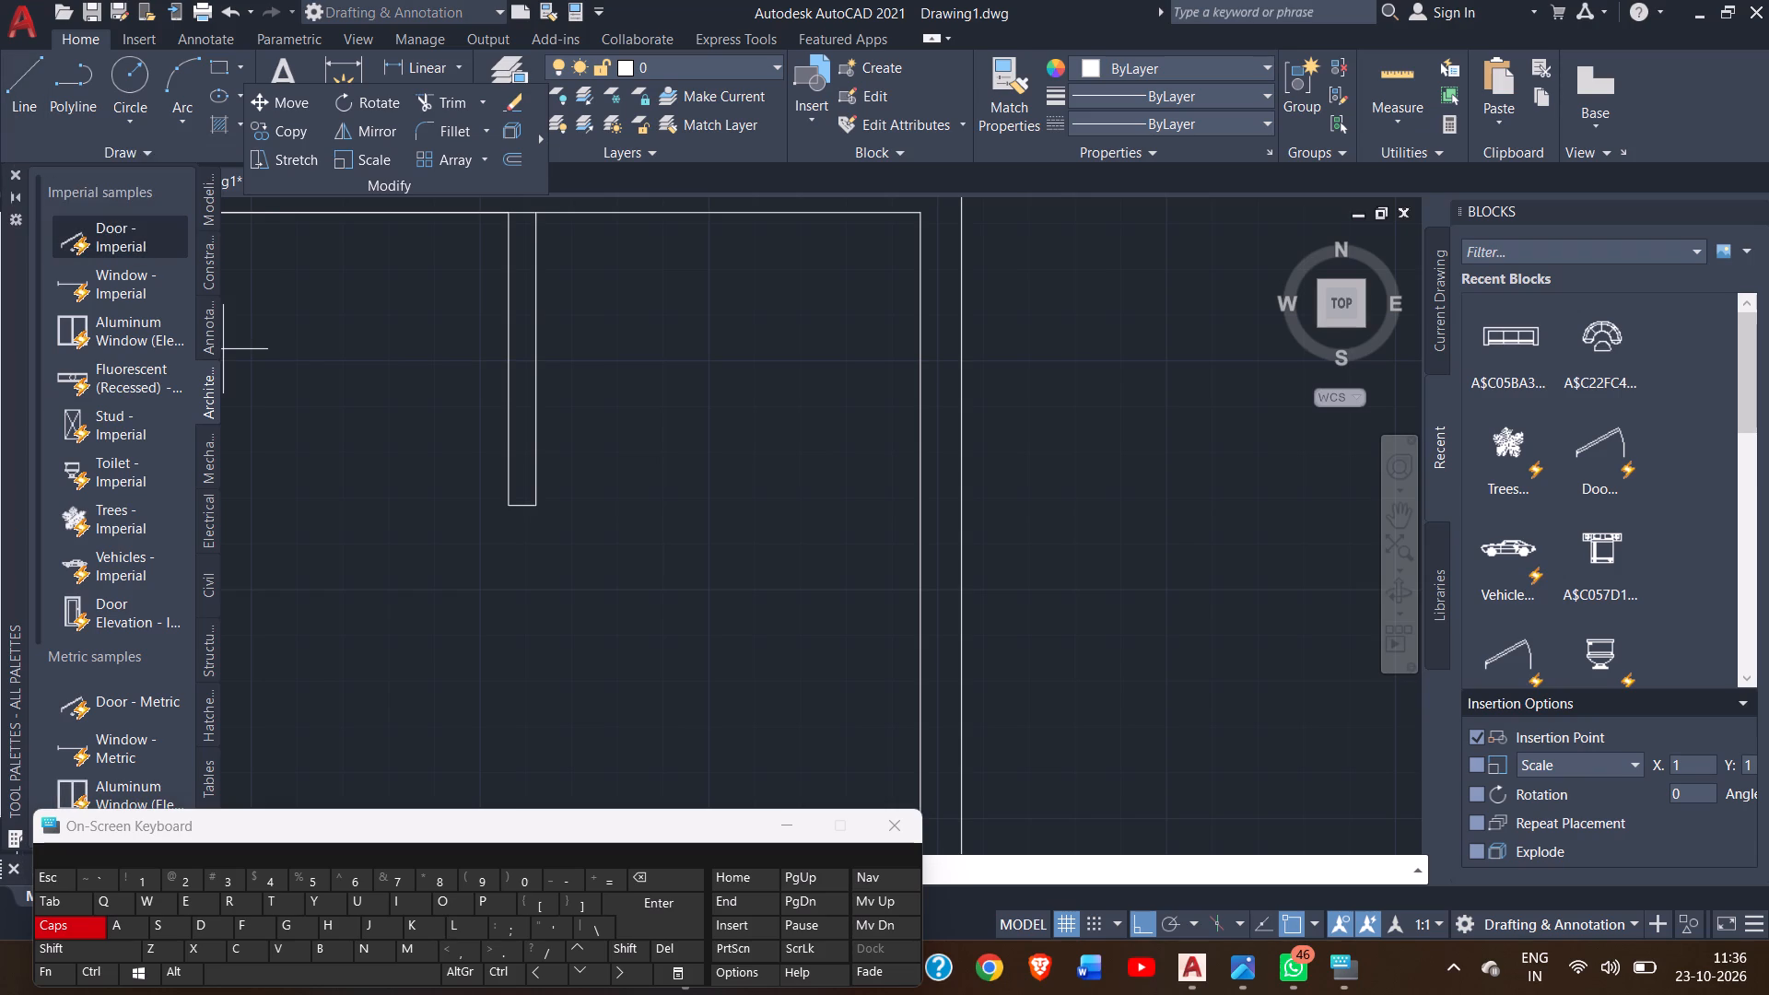
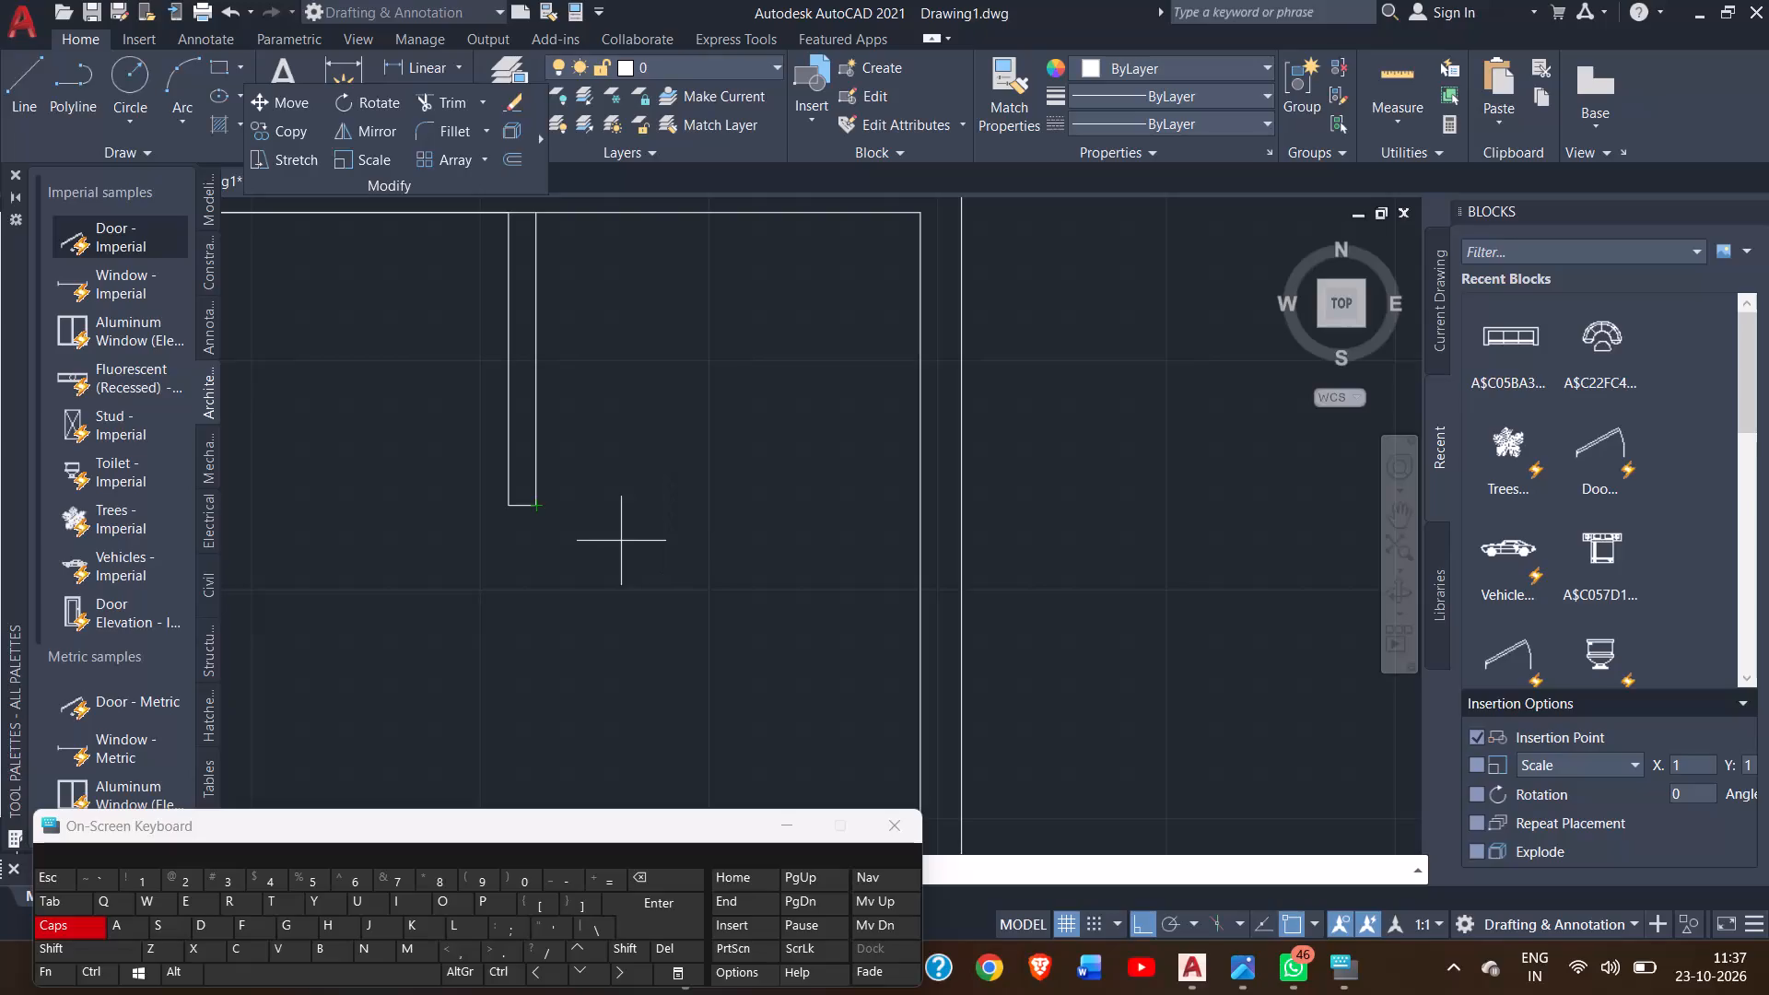
Draw a horizontal line from the second interior wall's lower-right corner across to the right outer wall's inner face.
{"action": "scroll", "coordinate": [620, 541], "scroll_direction": "down", "scroll_amount": 2, "text": "ctrl"}
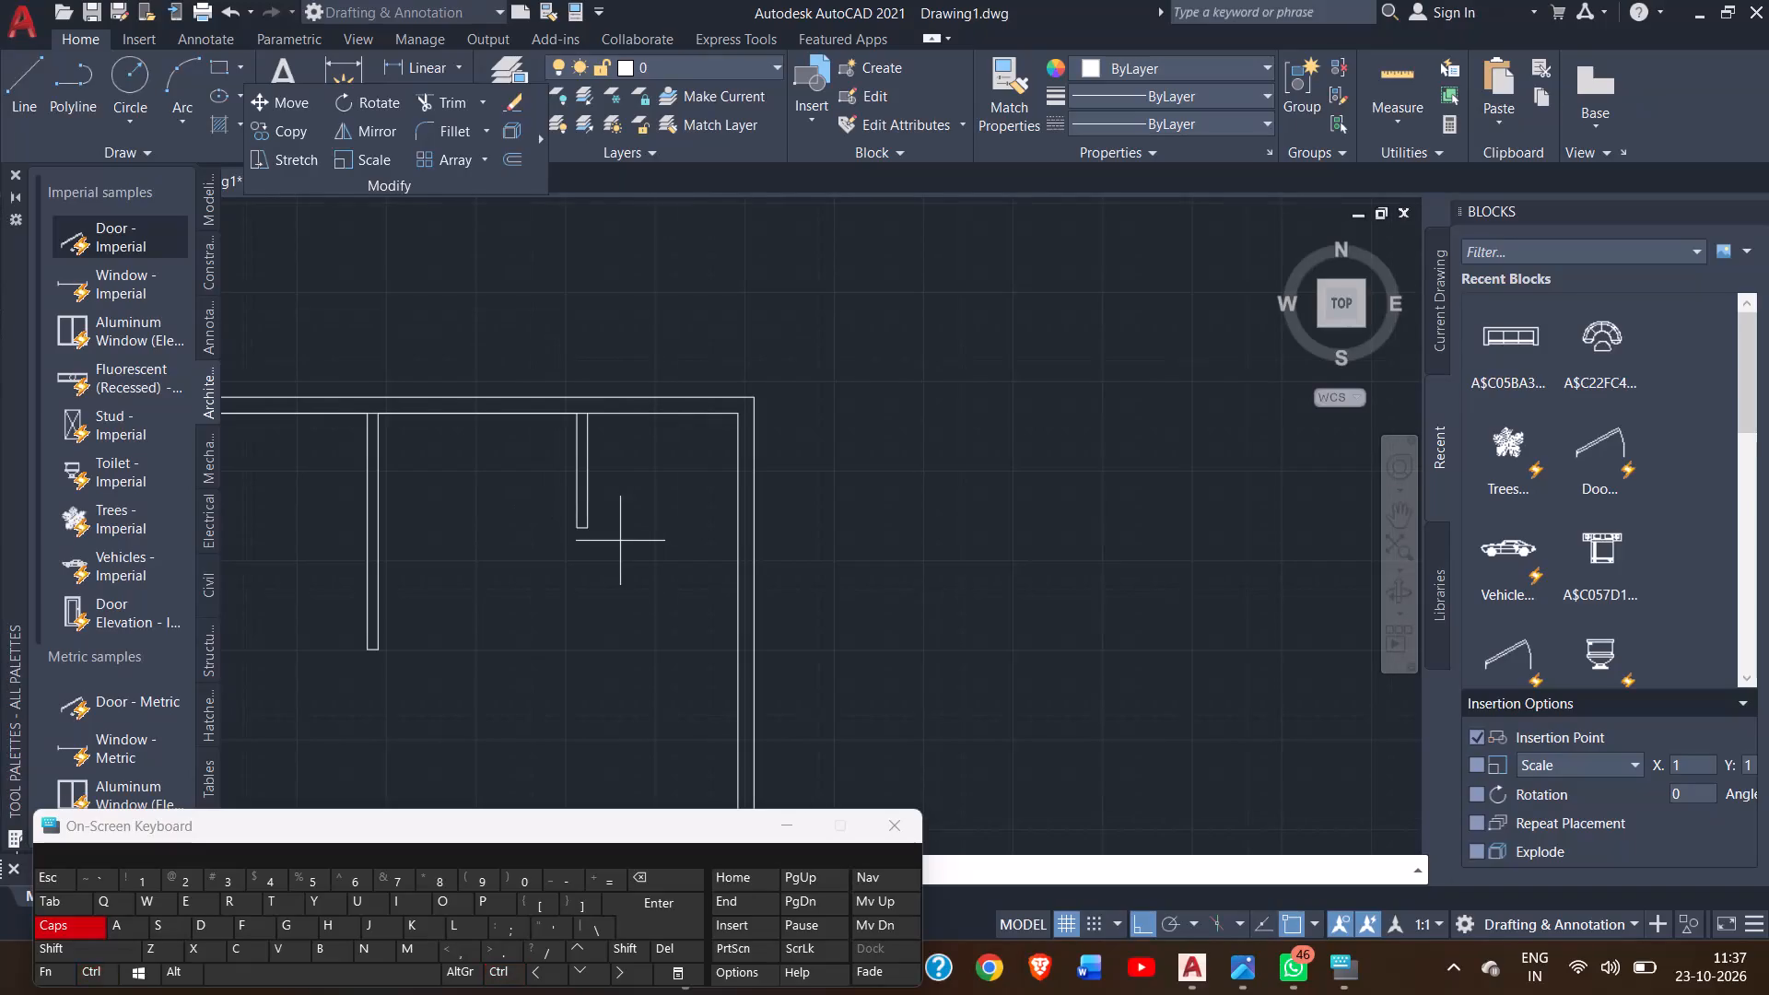
{"action": "scroll", "coordinate": [620, 541], "scroll_direction": "up", "scroll_amount": 2, "text": "ctrl"}
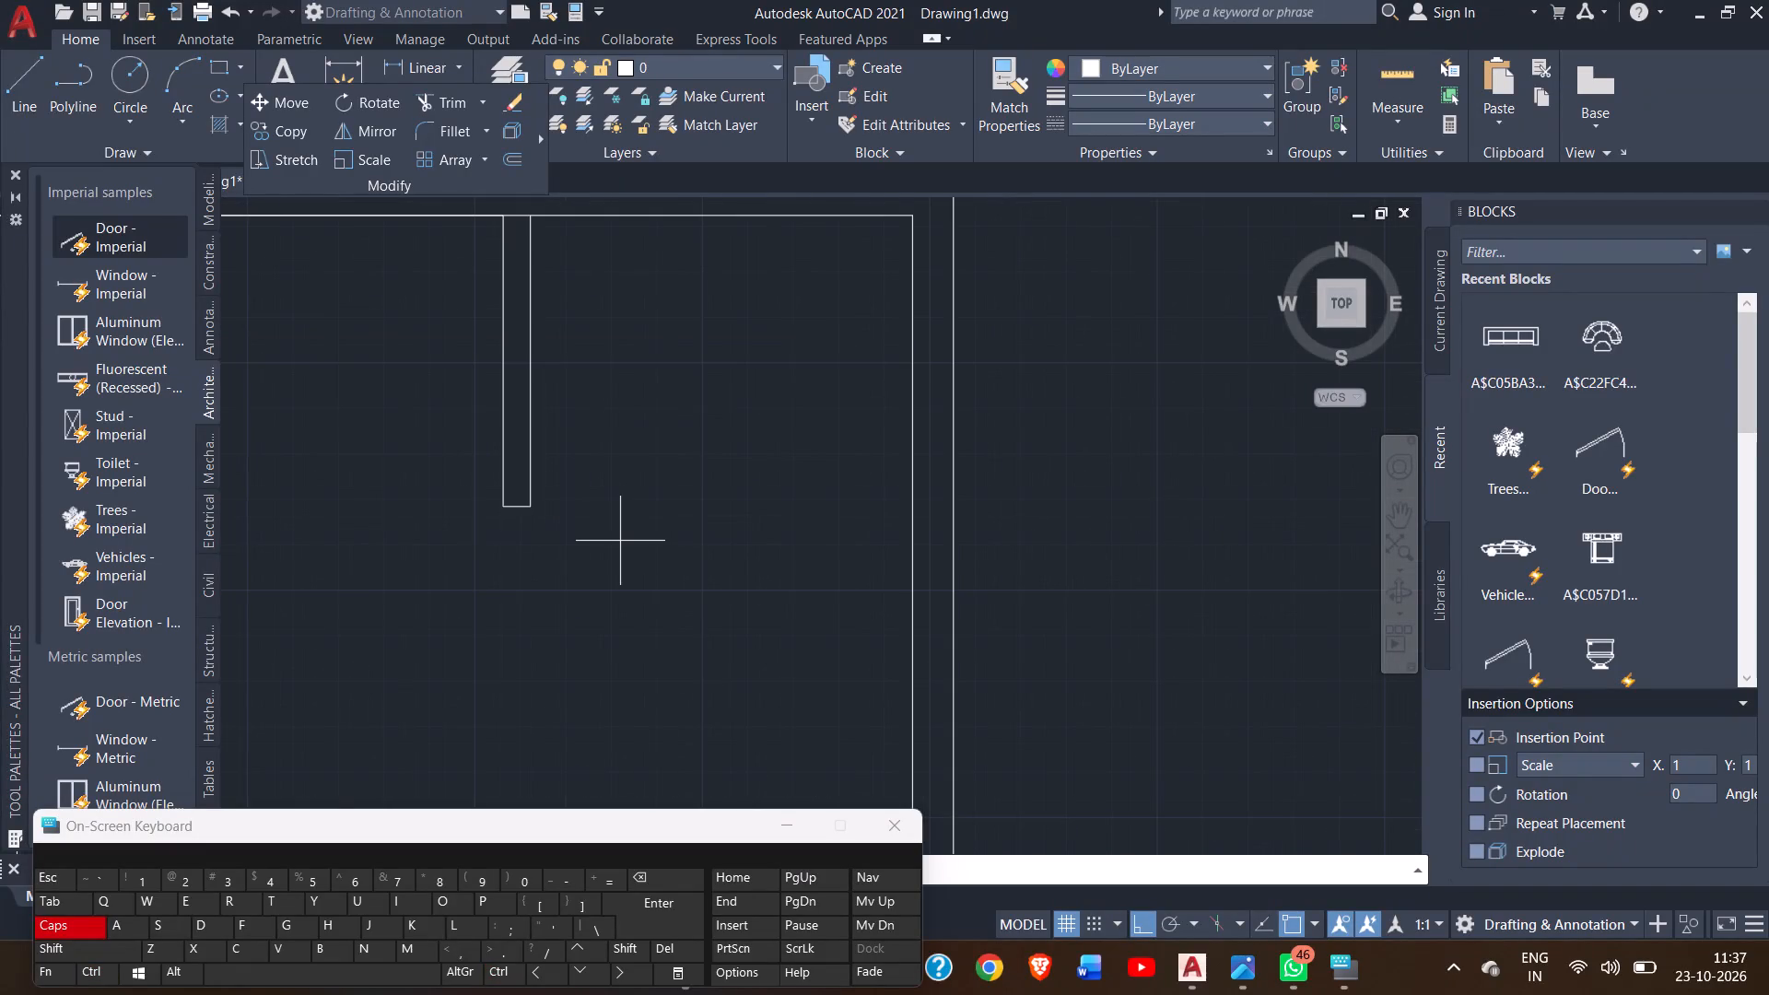
{"action": "left_click", "coordinate": [532, 511]}
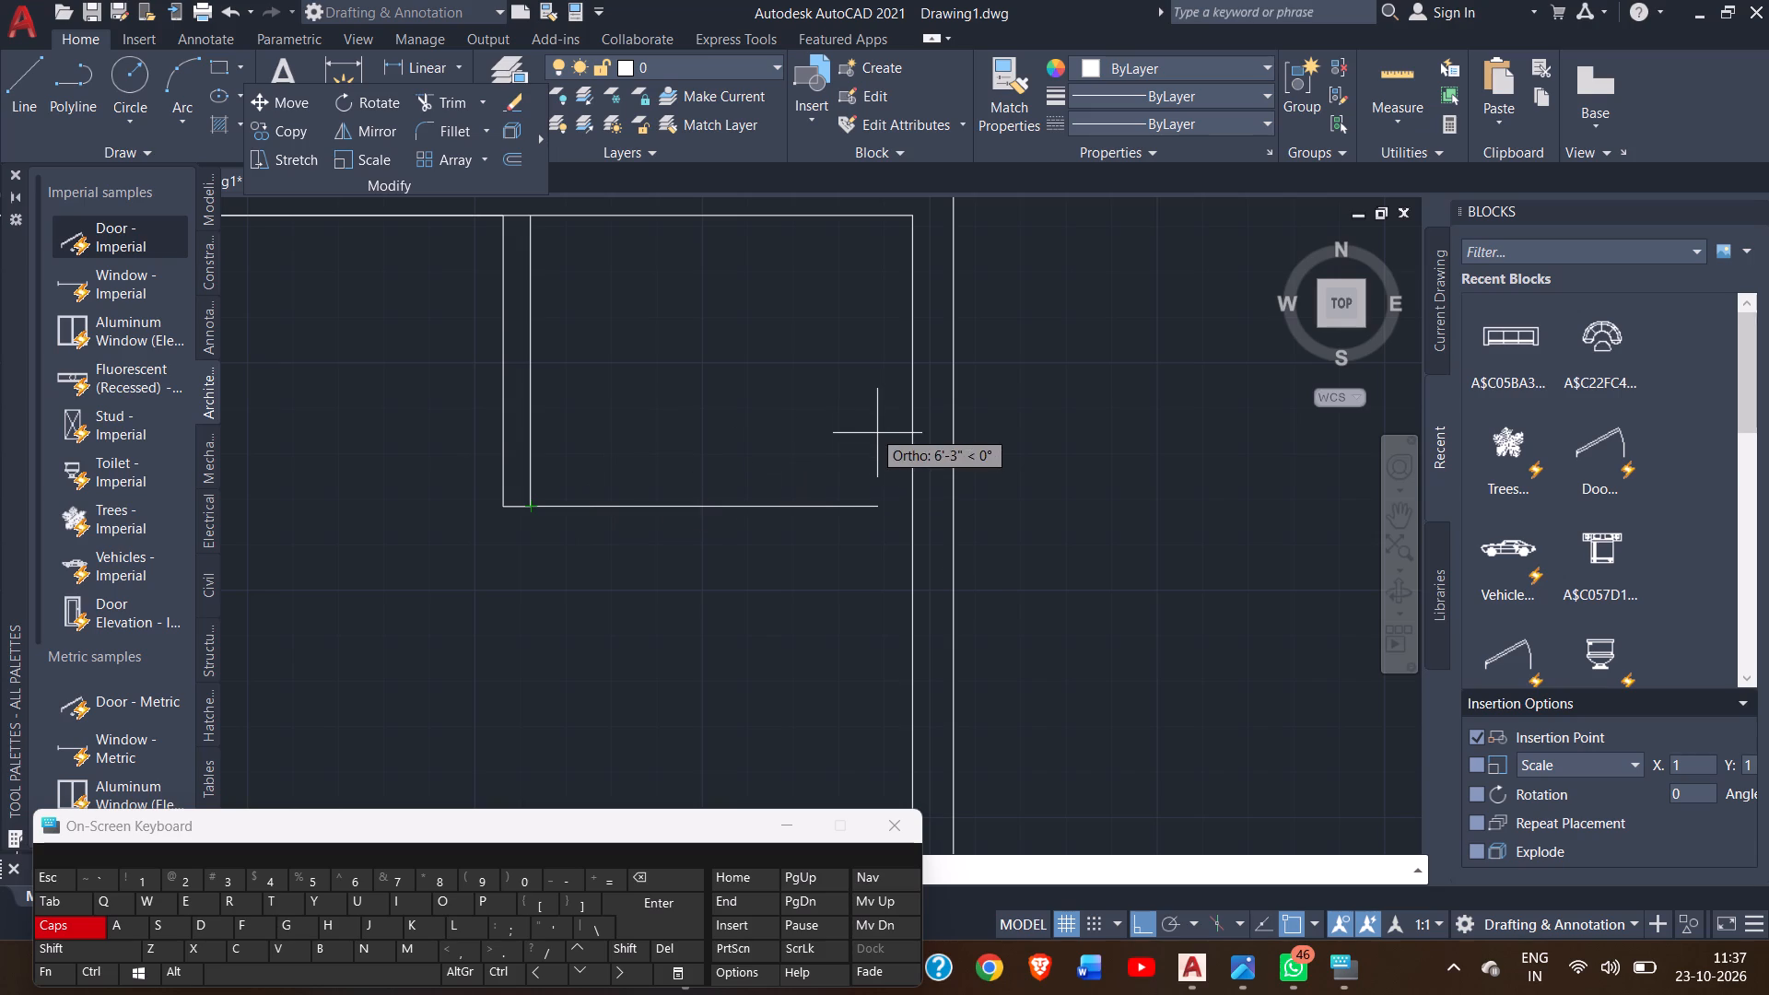
{"action": "left_click", "coordinate": [915, 512]}
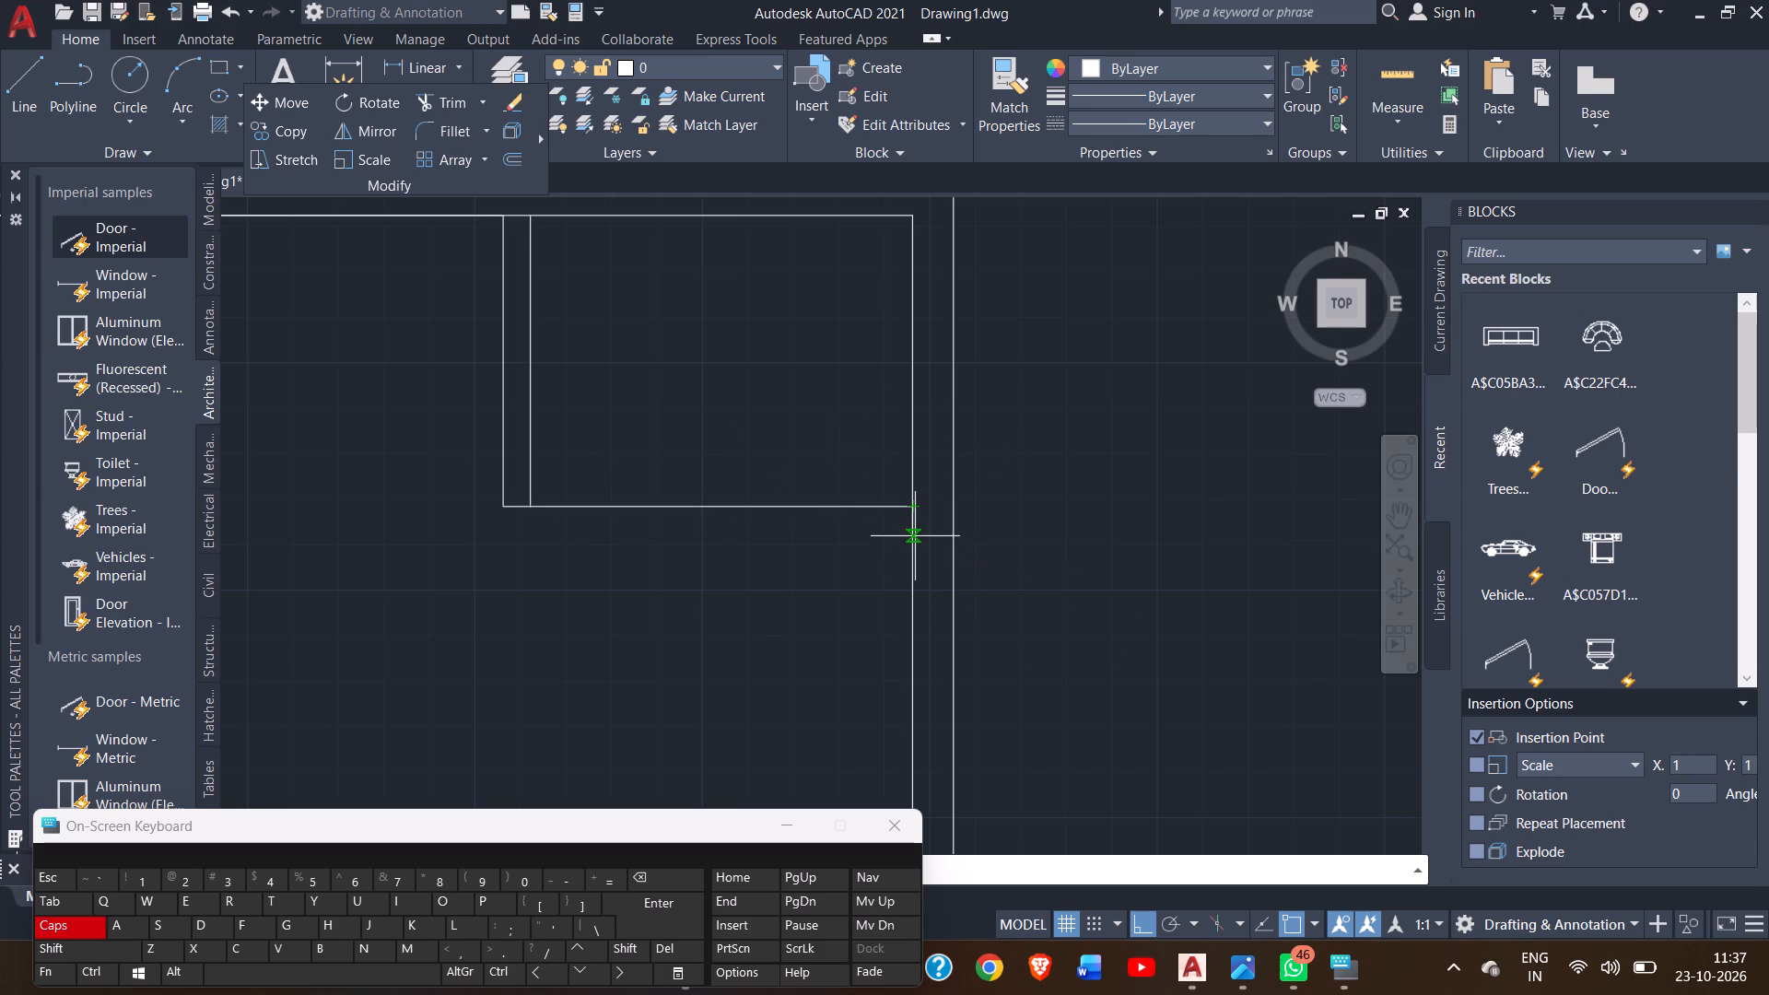
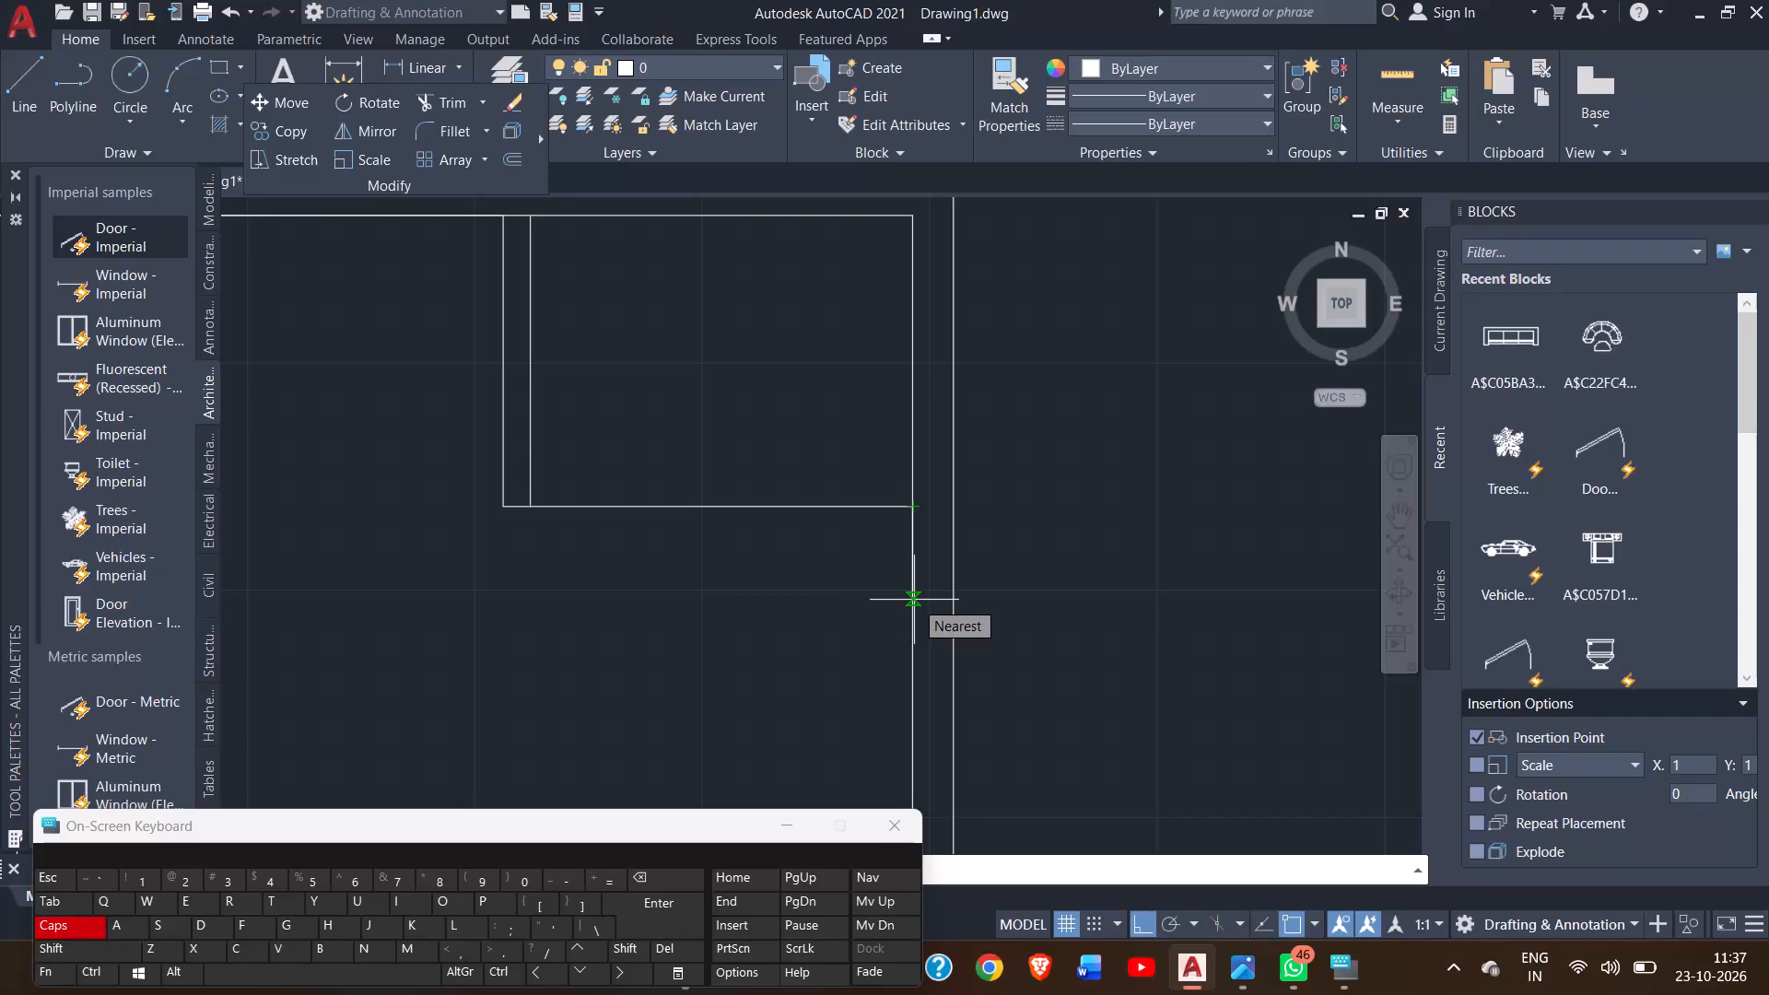
Draw the horizontal interior wall's lower face 6" below the upper line, from the right outer wall's inner face back to the second interior wall's left face, closing its end.
{"action": "key", "text": "shift+quotedbl"}
{"action": "key", "text": "Return"}
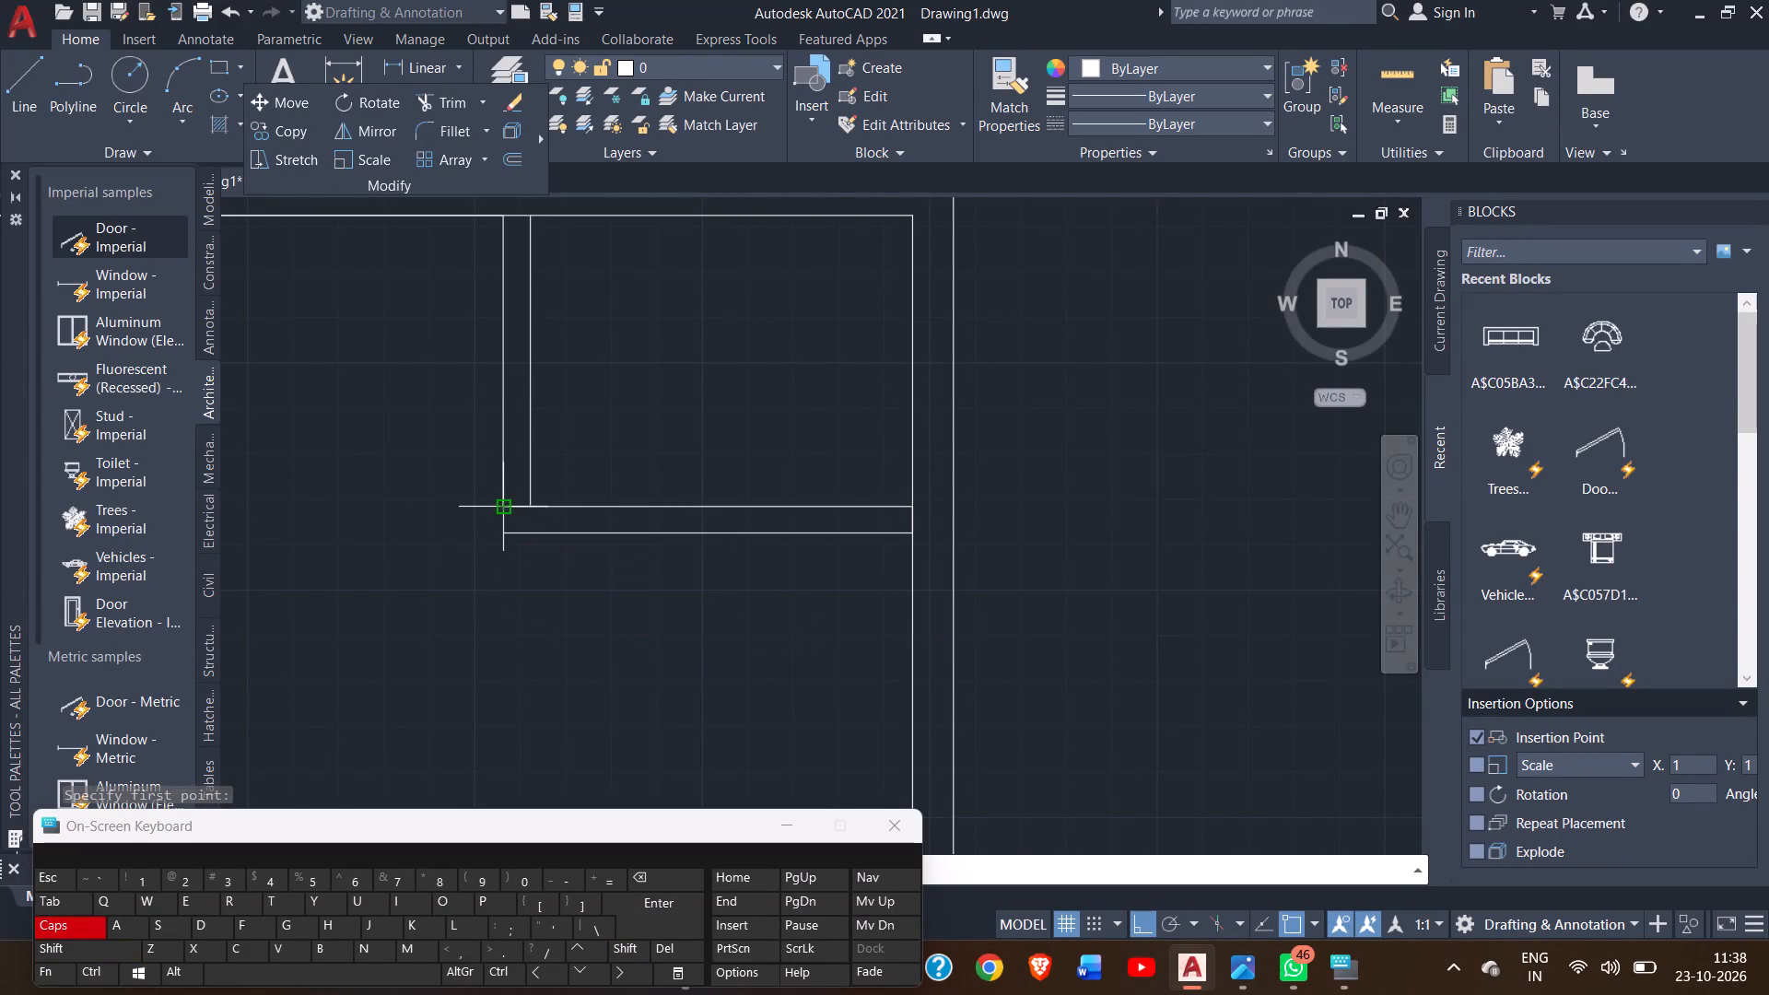
{"action": "left_click", "coordinate": [504, 531]}
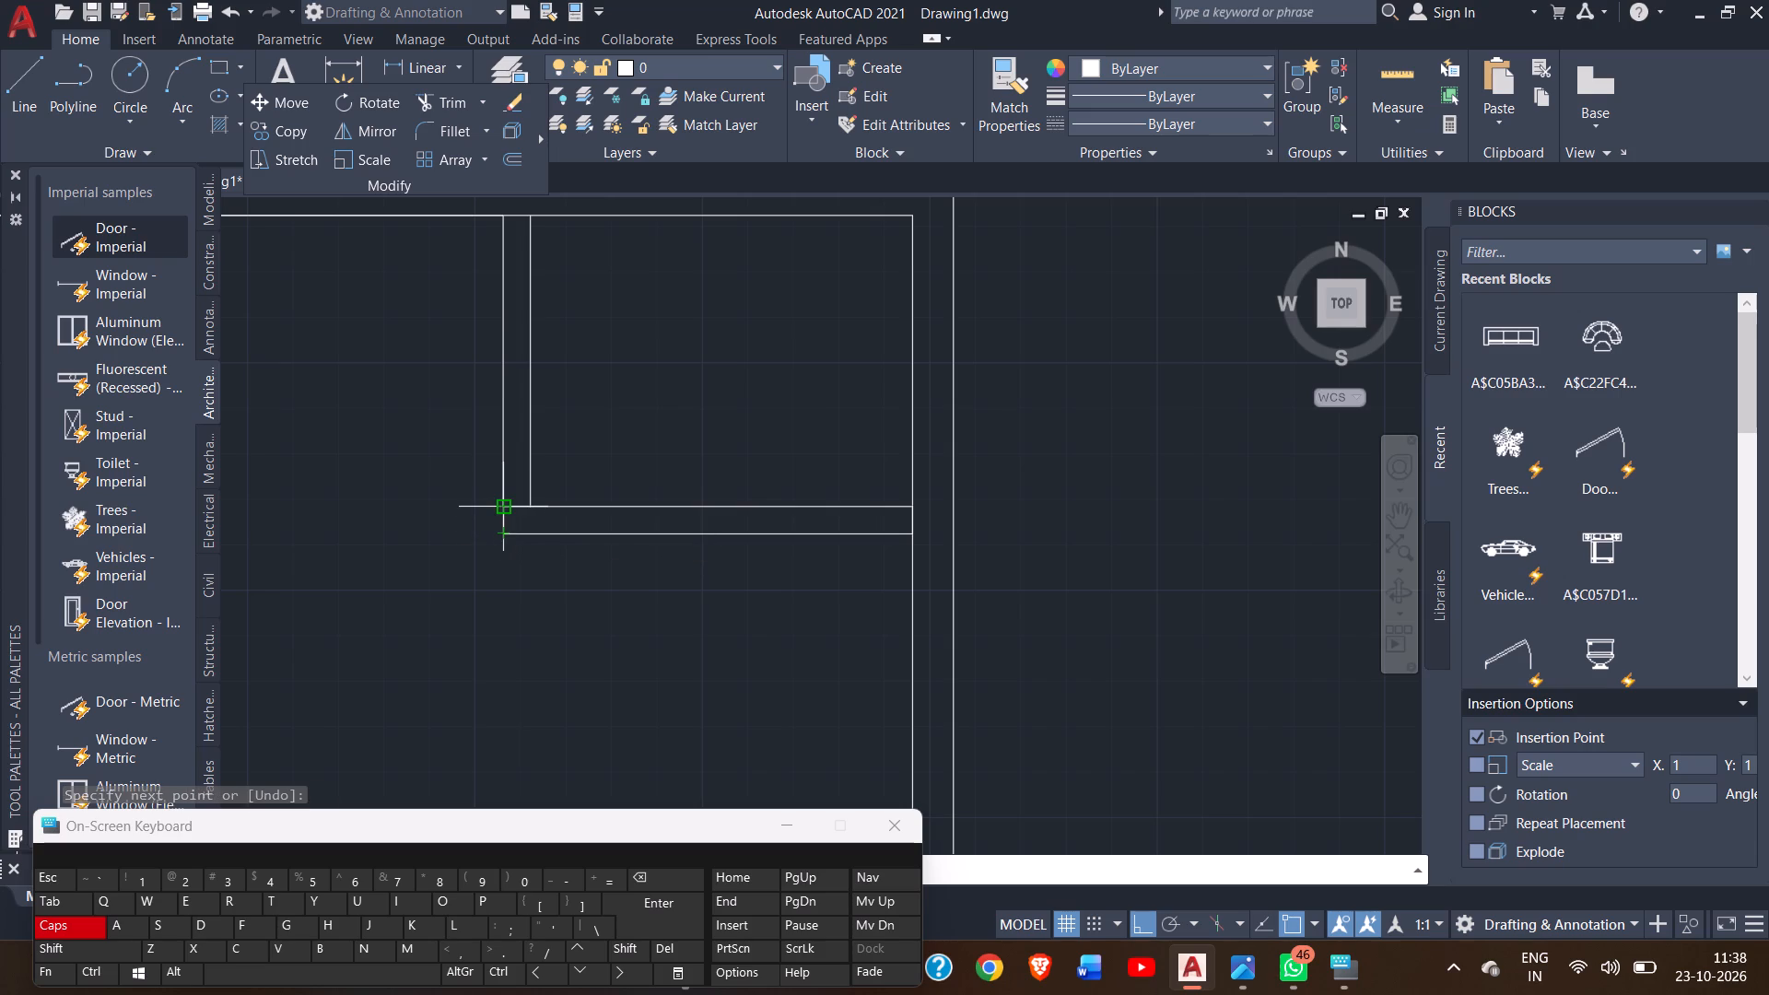
{"action": "left_click", "coordinate": [504, 502]}
{"action": "right_click", "coordinate": [504, 502]}
{"action": "left_click", "coordinate": [527, 503]}
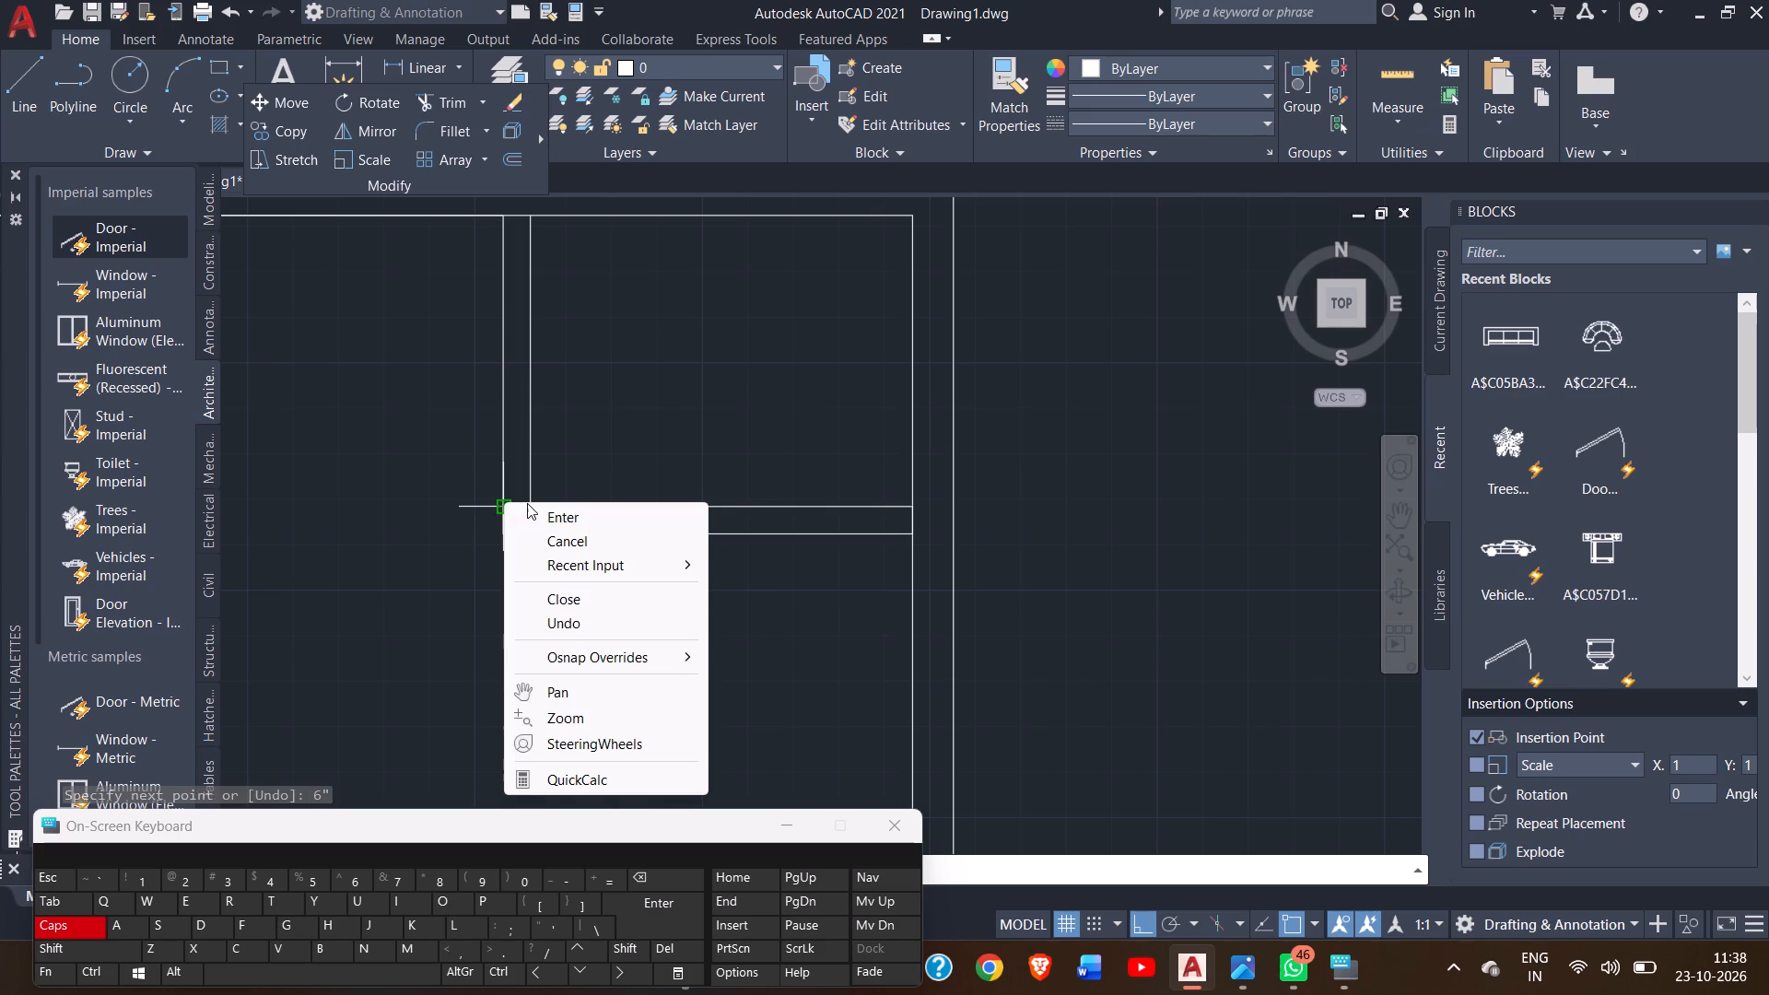
{"action": "left_click", "coordinate": [539, 516]}
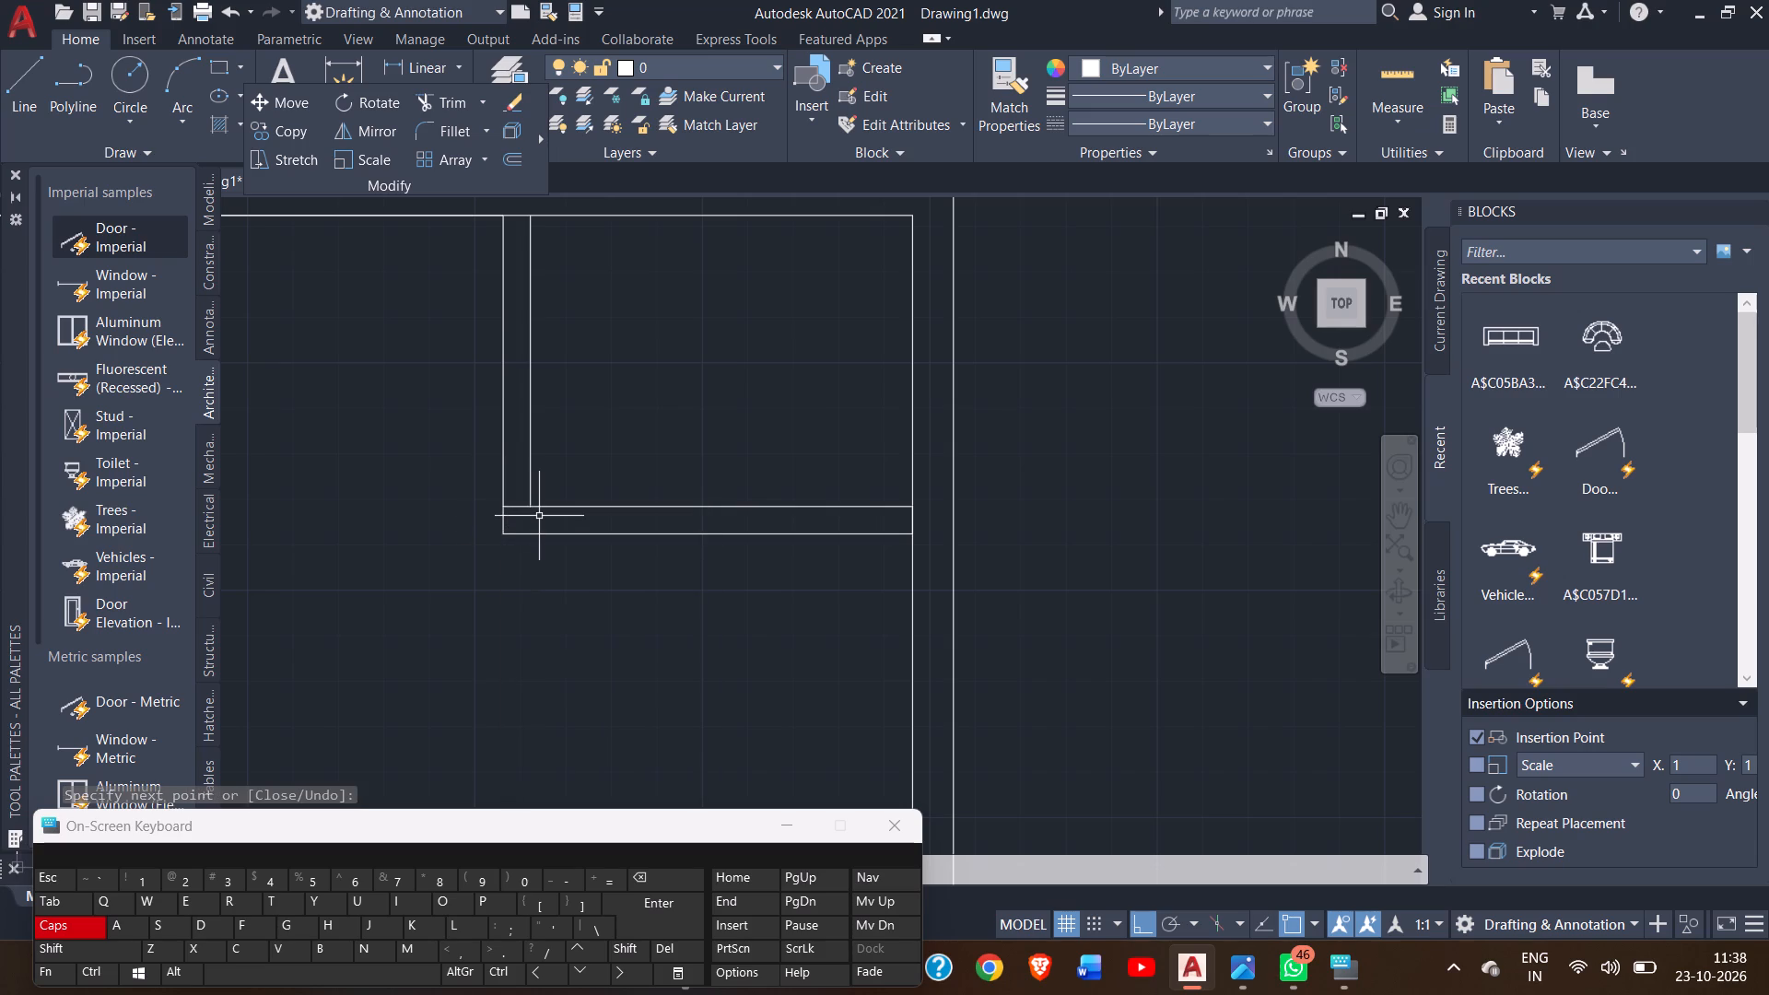
Trim the line segment crossing the corner where the second interior wall meets the new horizontal wall.
{"action": "scroll", "coordinate": [539, 516], "scroll_direction": "up", "scroll_amount": 2, "text": "ctrl"}
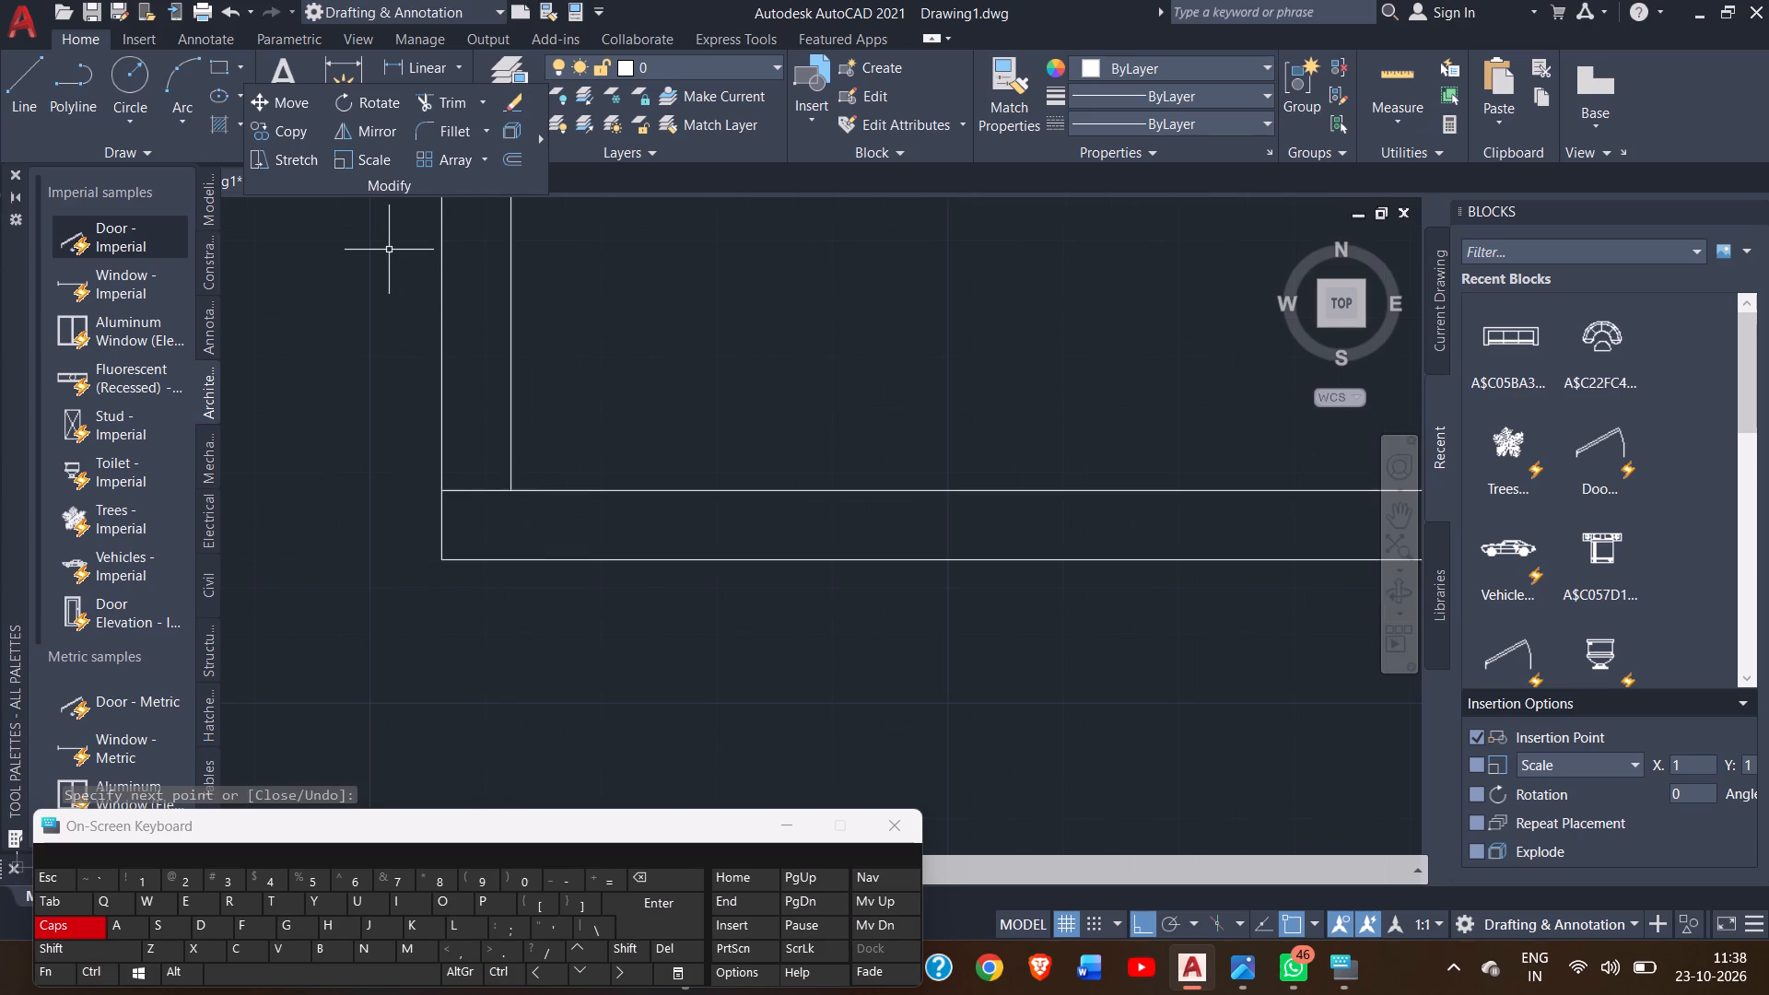
{"action": "left_click", "coordinate": [442, 102]}
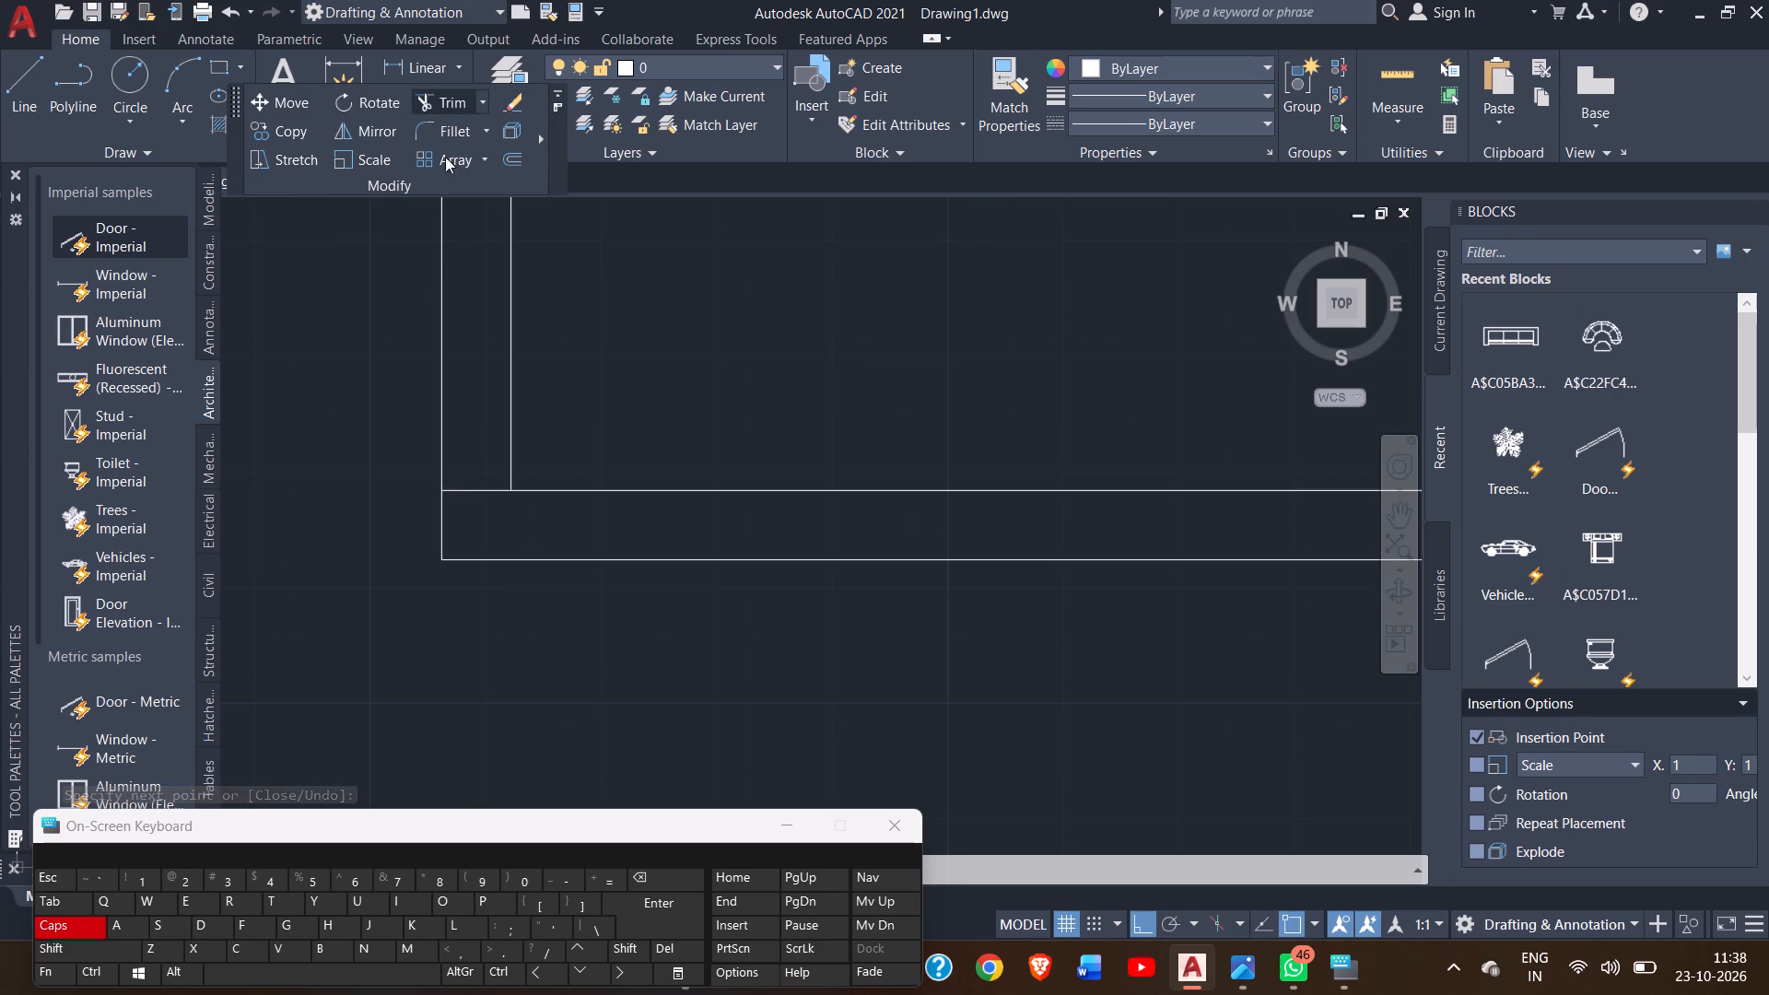
{"action": "left_click_drag", "start_coordinate": [493, 466], "coordinate": [493, 495]}
{"action": "left_click", "coordinate": [493, 495]}
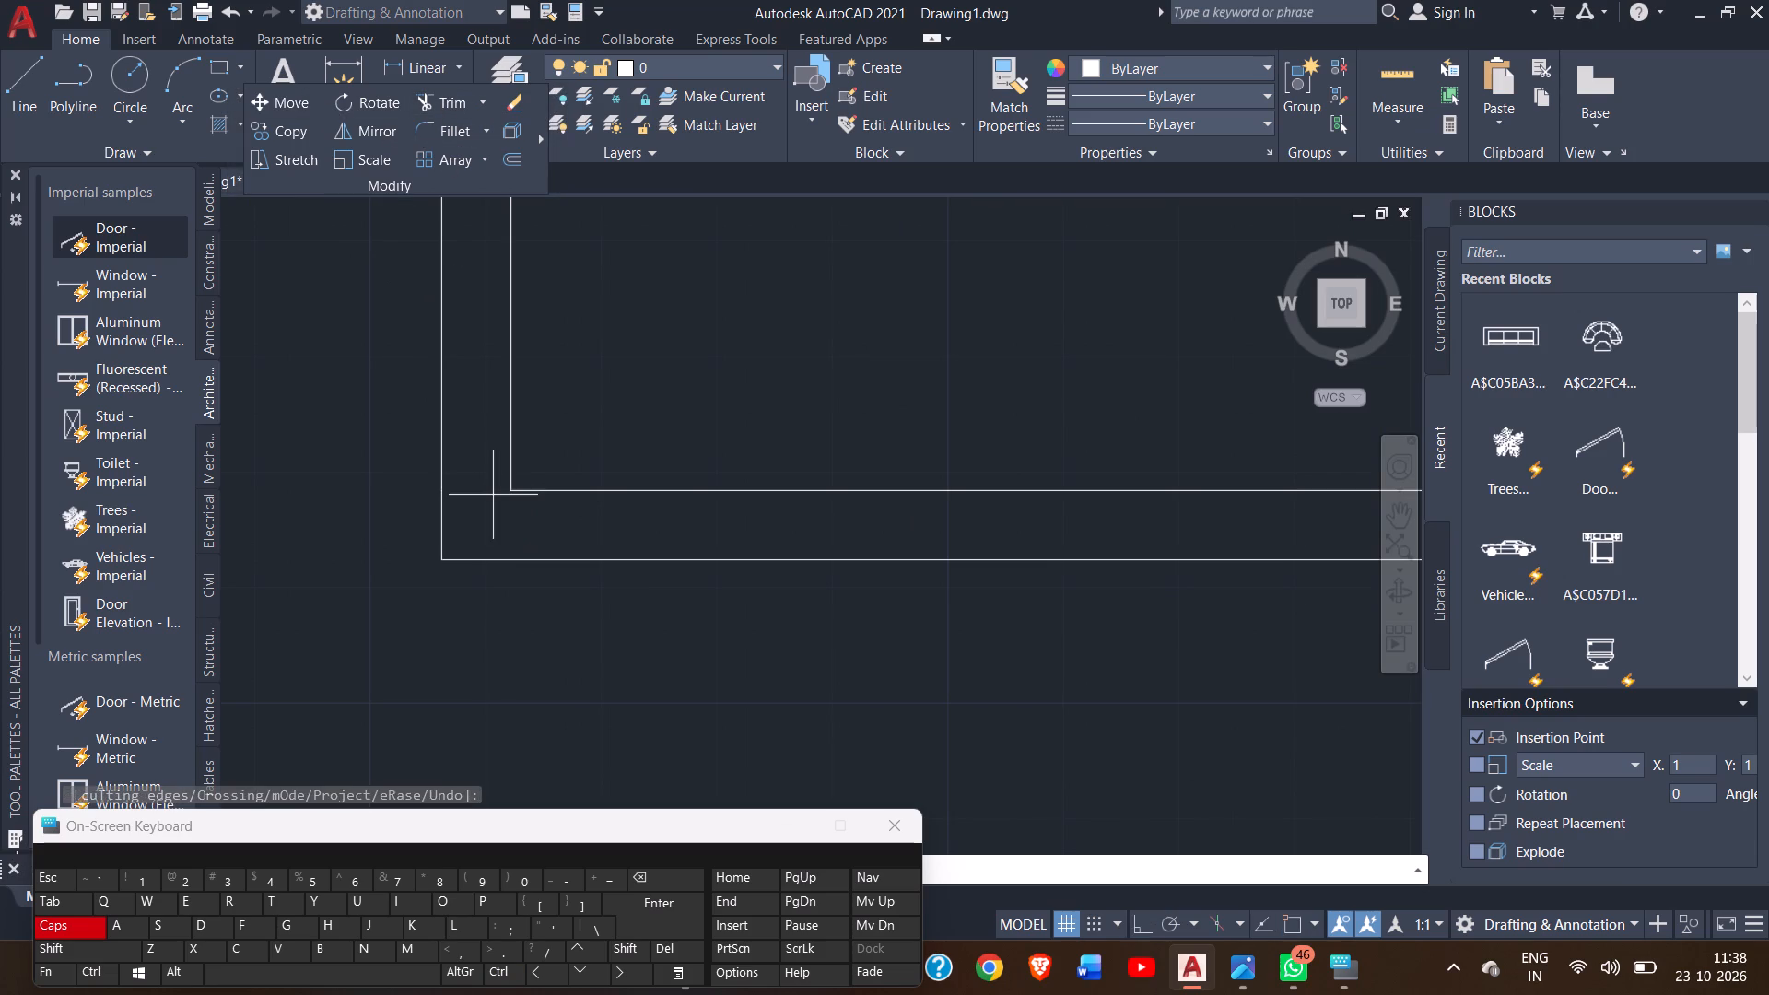
{"action": "right_click", "coordinate": [493, 495]}
{"action": "left_click", "coordinate": [515, 505]}
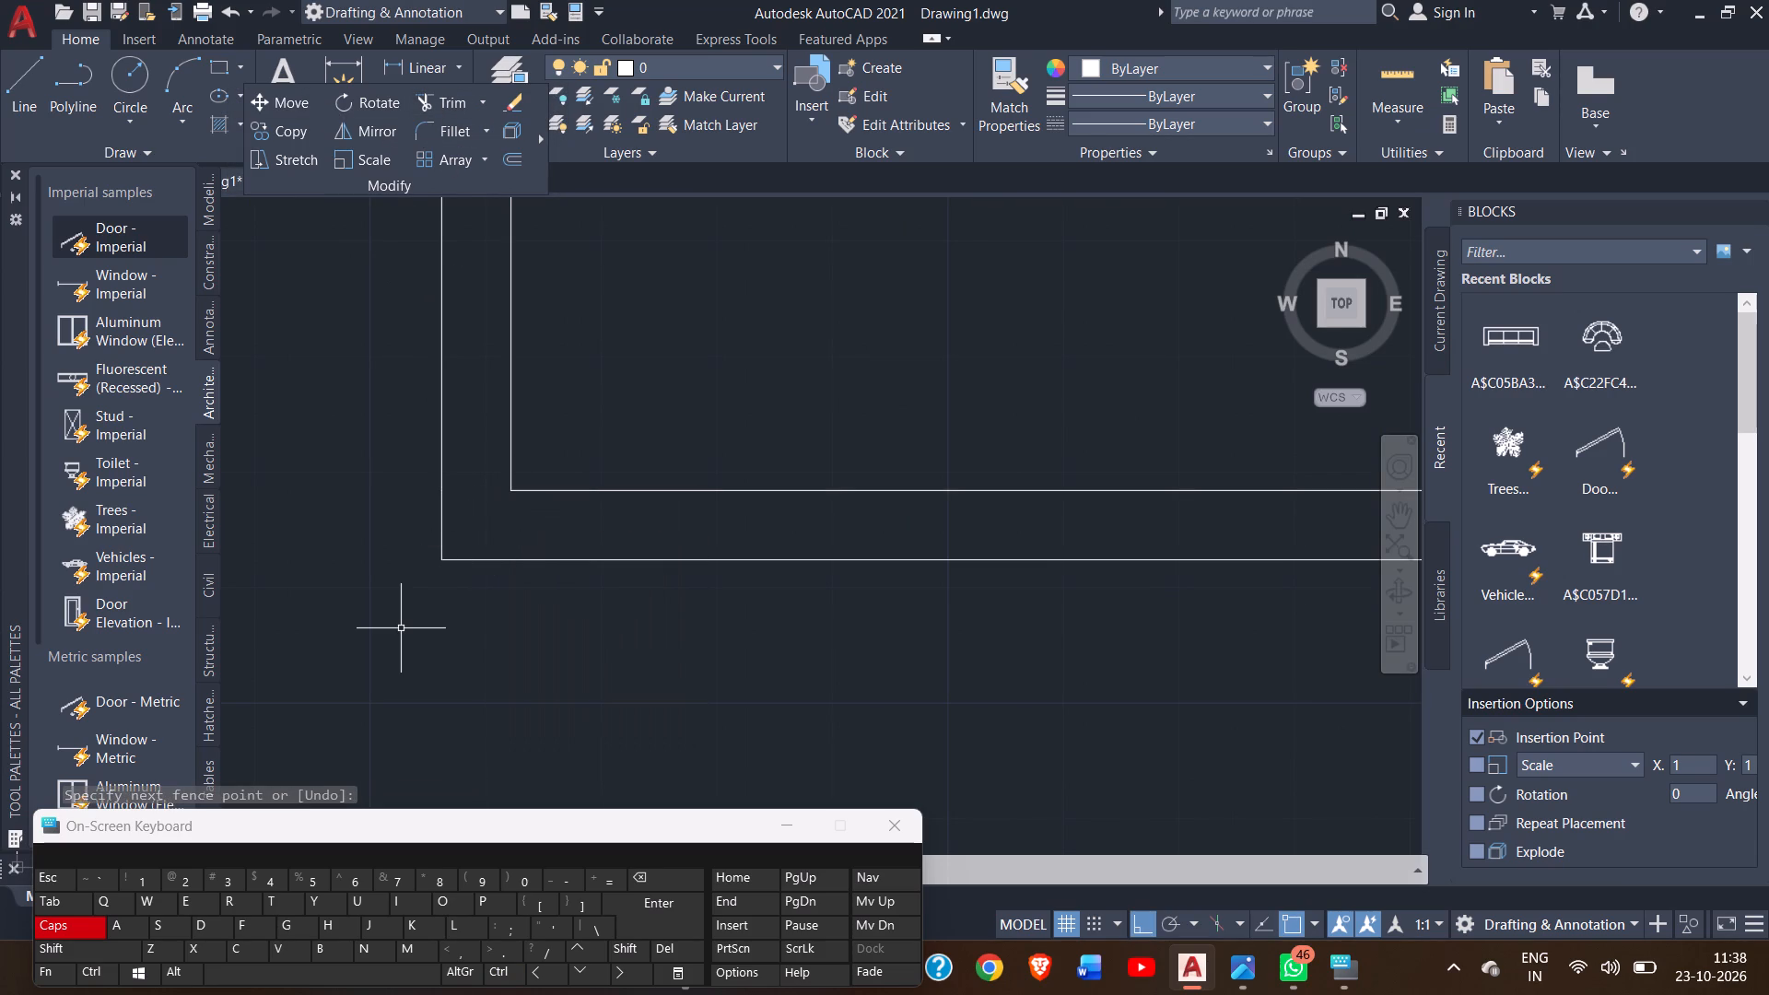
Trim the right outer wall's inner face between the two lines of the new horizontal wall.
{"action": "scroll", "coordinate": [401, 628], "scroll_direction": "down", "scroll_amount": 3, "text": "ctrl"}
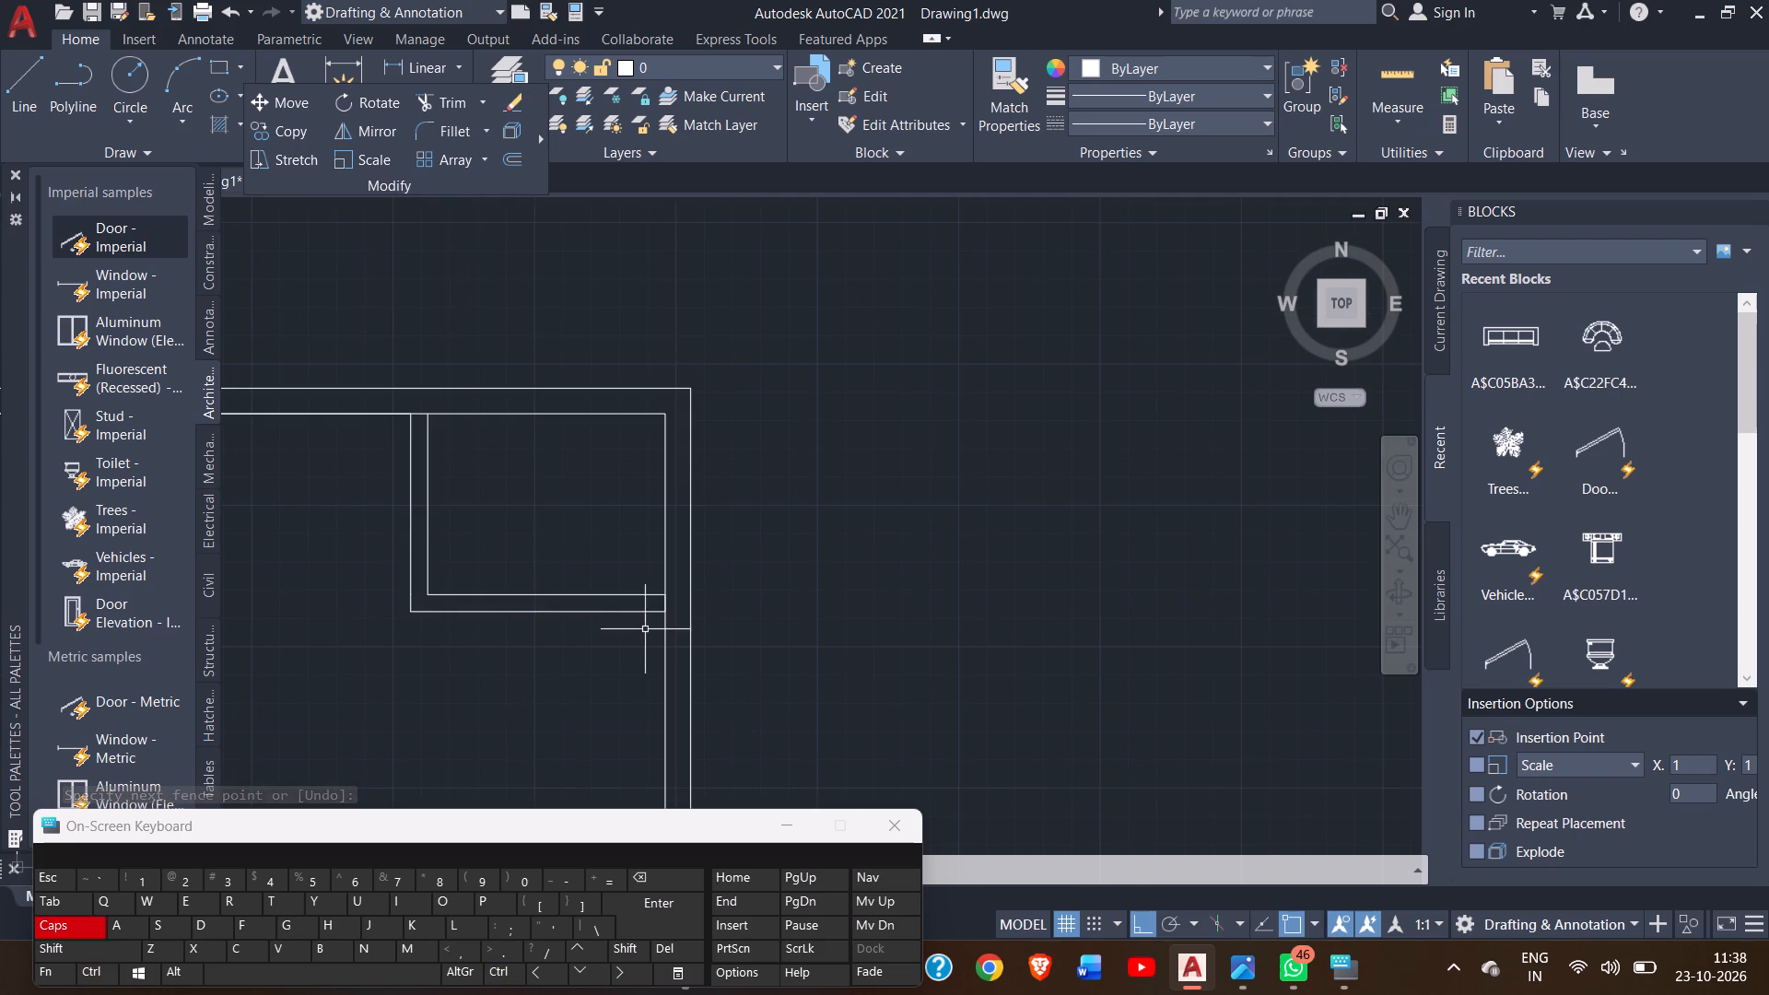
{"action": "scroll", "coordinate": [682, 608], "scroll_direction": "up", "scroll_amount": 2, "text": "ctrl"}
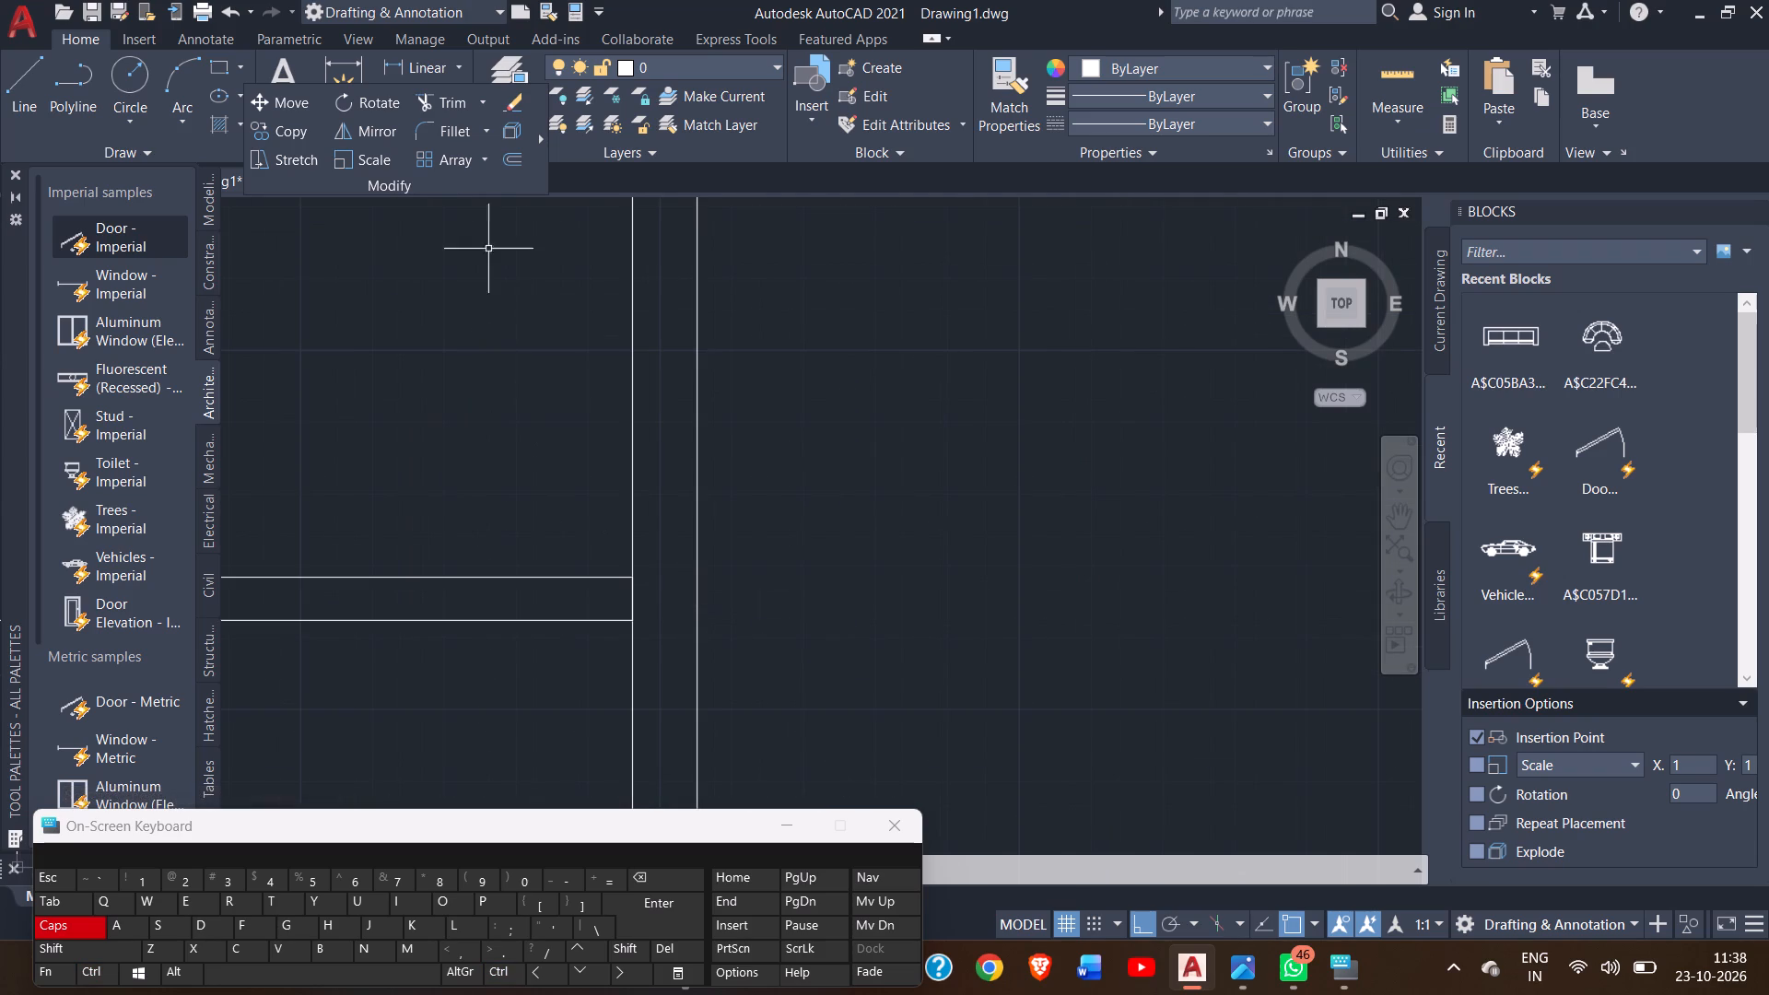
{"action": "left_click", "coordinate": [453, 105]}
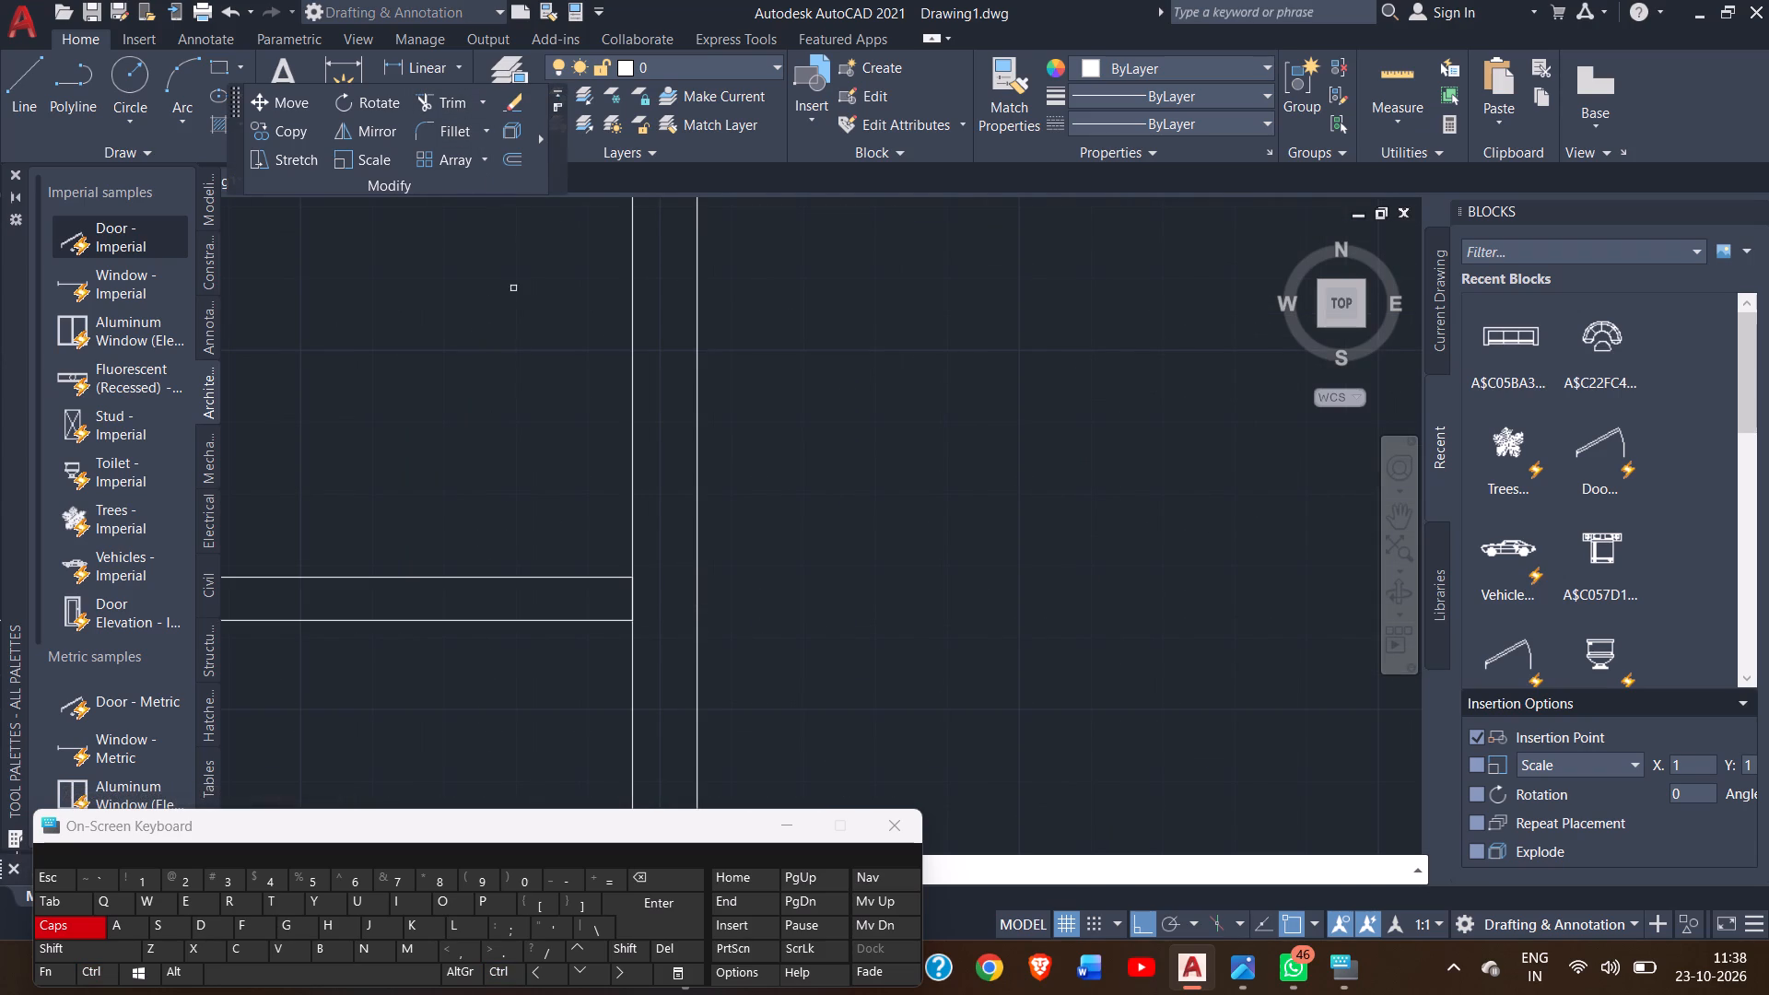
{"action": "left_click", "coordinate": [635, 603]}
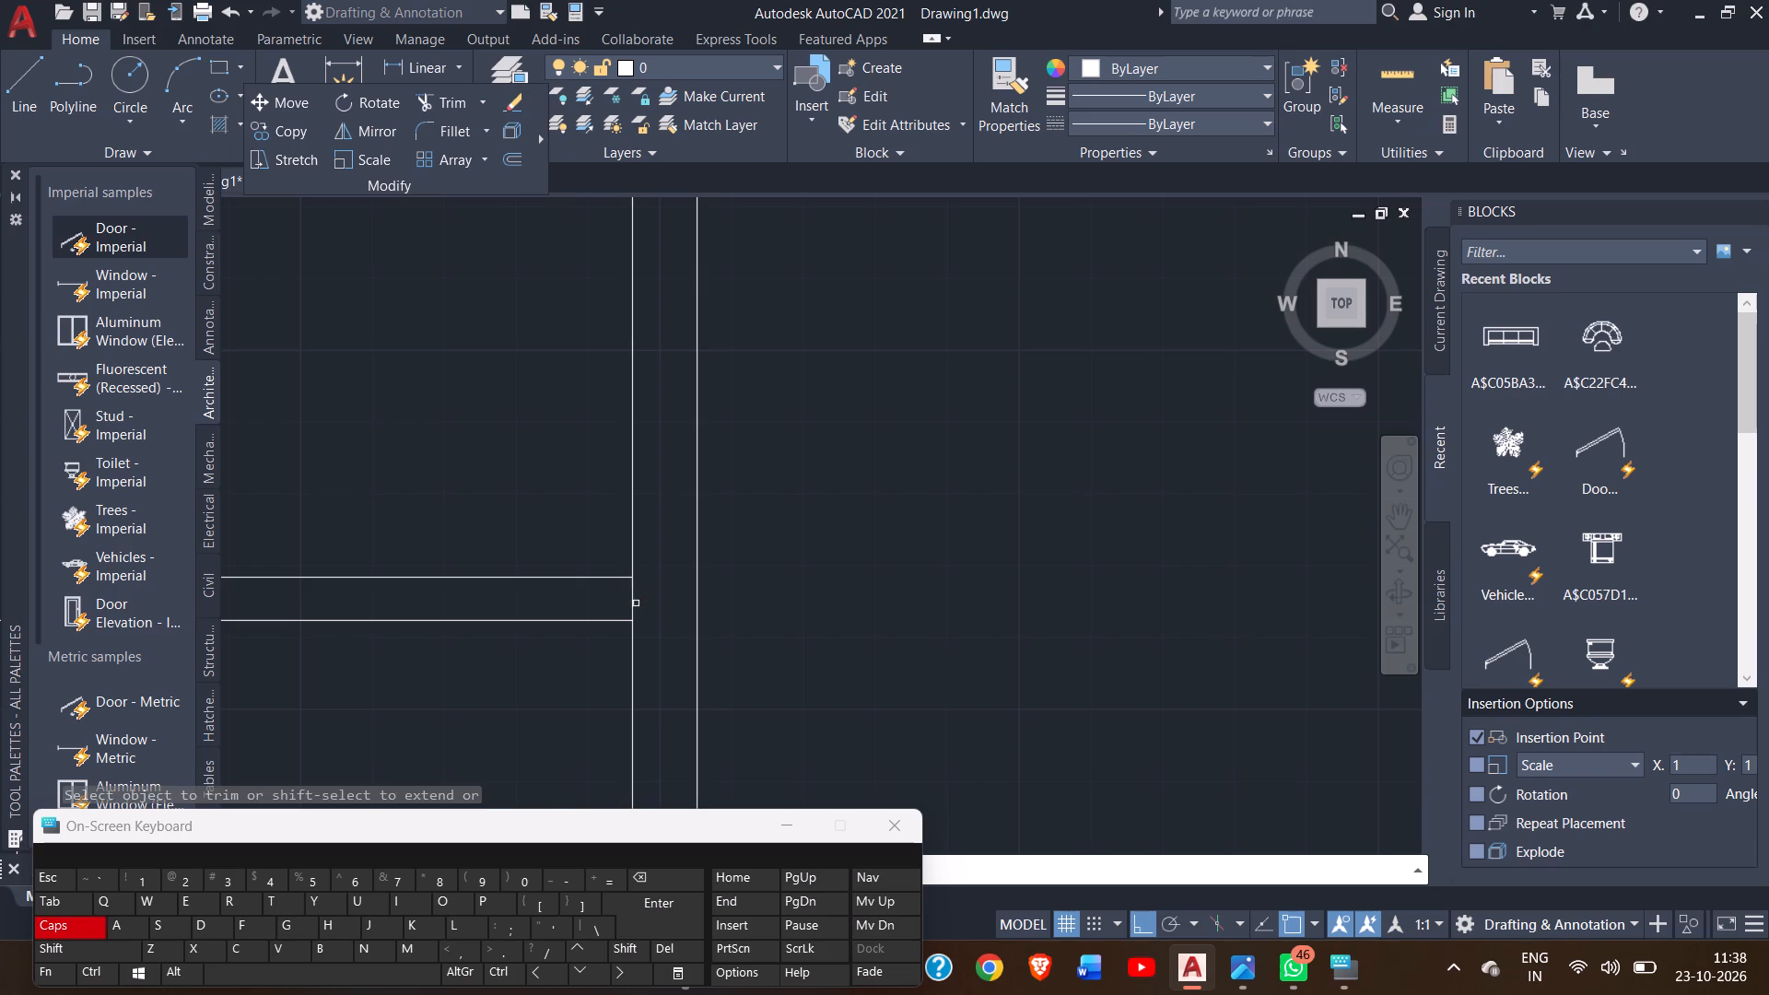
{"action": "left_click_drag", "start_coordinate": [639, 602], "coordinate": [611, 593]}
{"action": "right_click", "coordinate": [611, 593]}
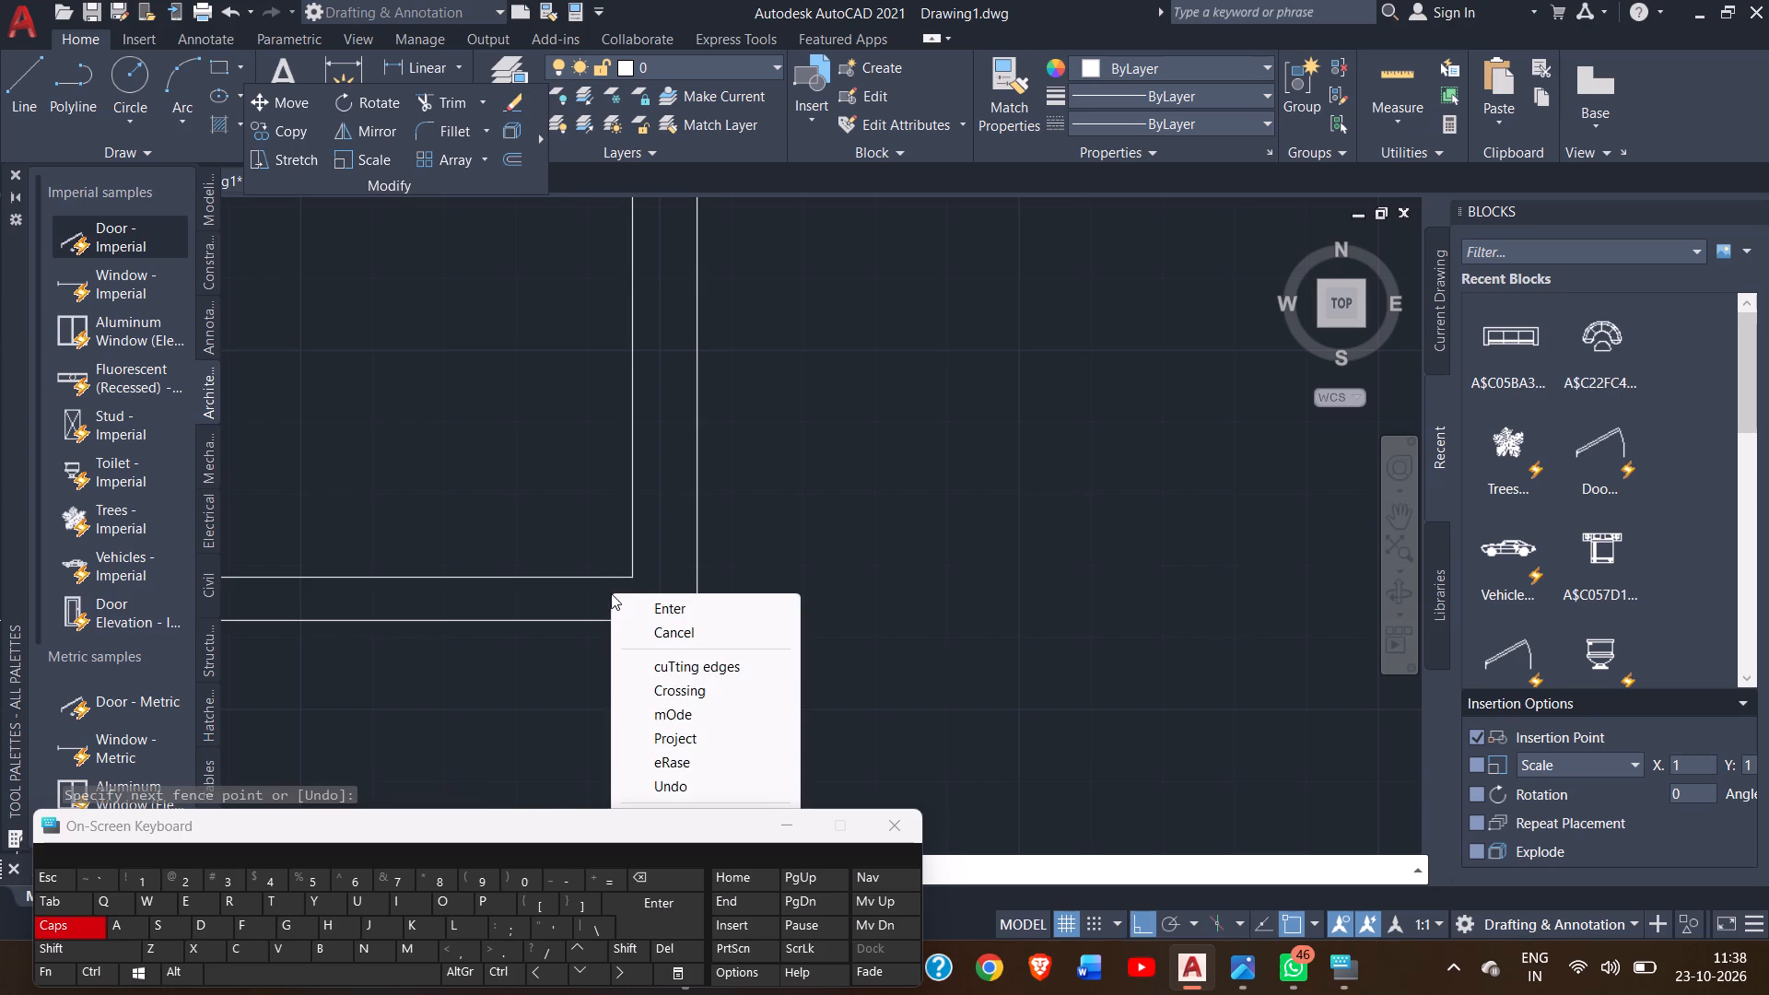
{"action": "left_click", "coordinate": [638, 610]}
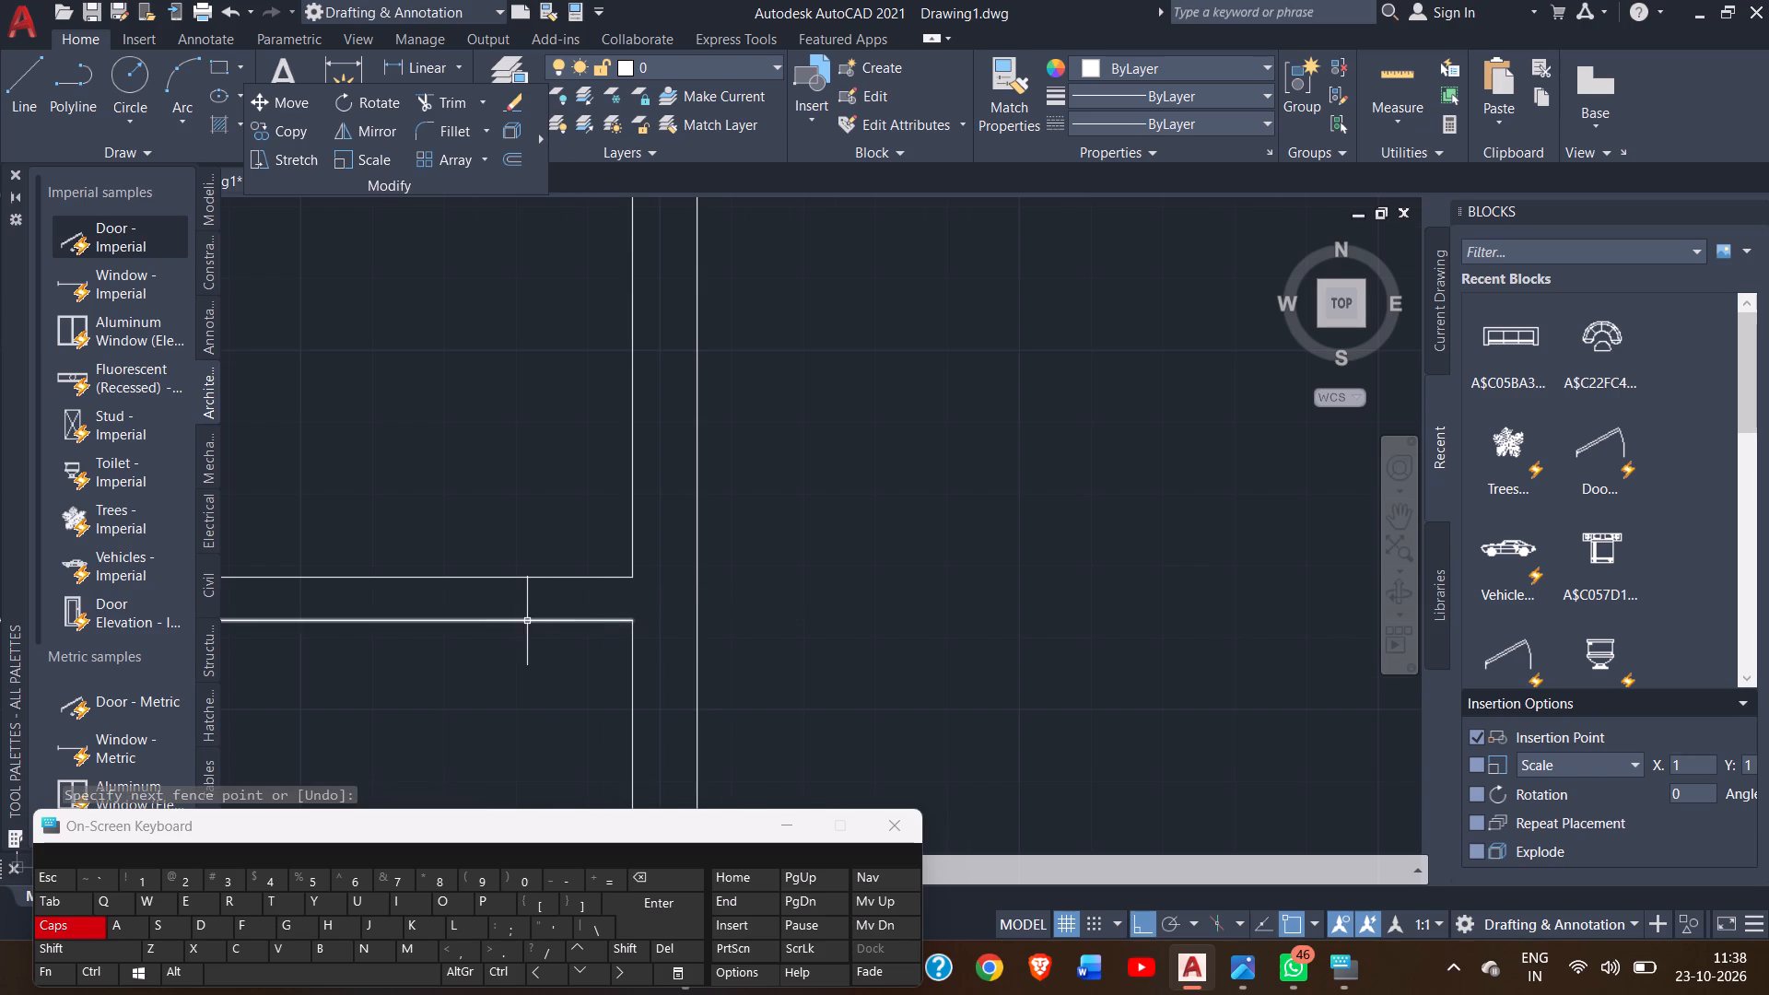
Draw a 10'6" line downward along the right outer wall's inner face, starting where the horizontal wall's lower face meets it.
{"action": "scroll", "coordinate": [527, 621], "scroll_direction": "down", "scroll_amount": 2, "text": "ctrl"}
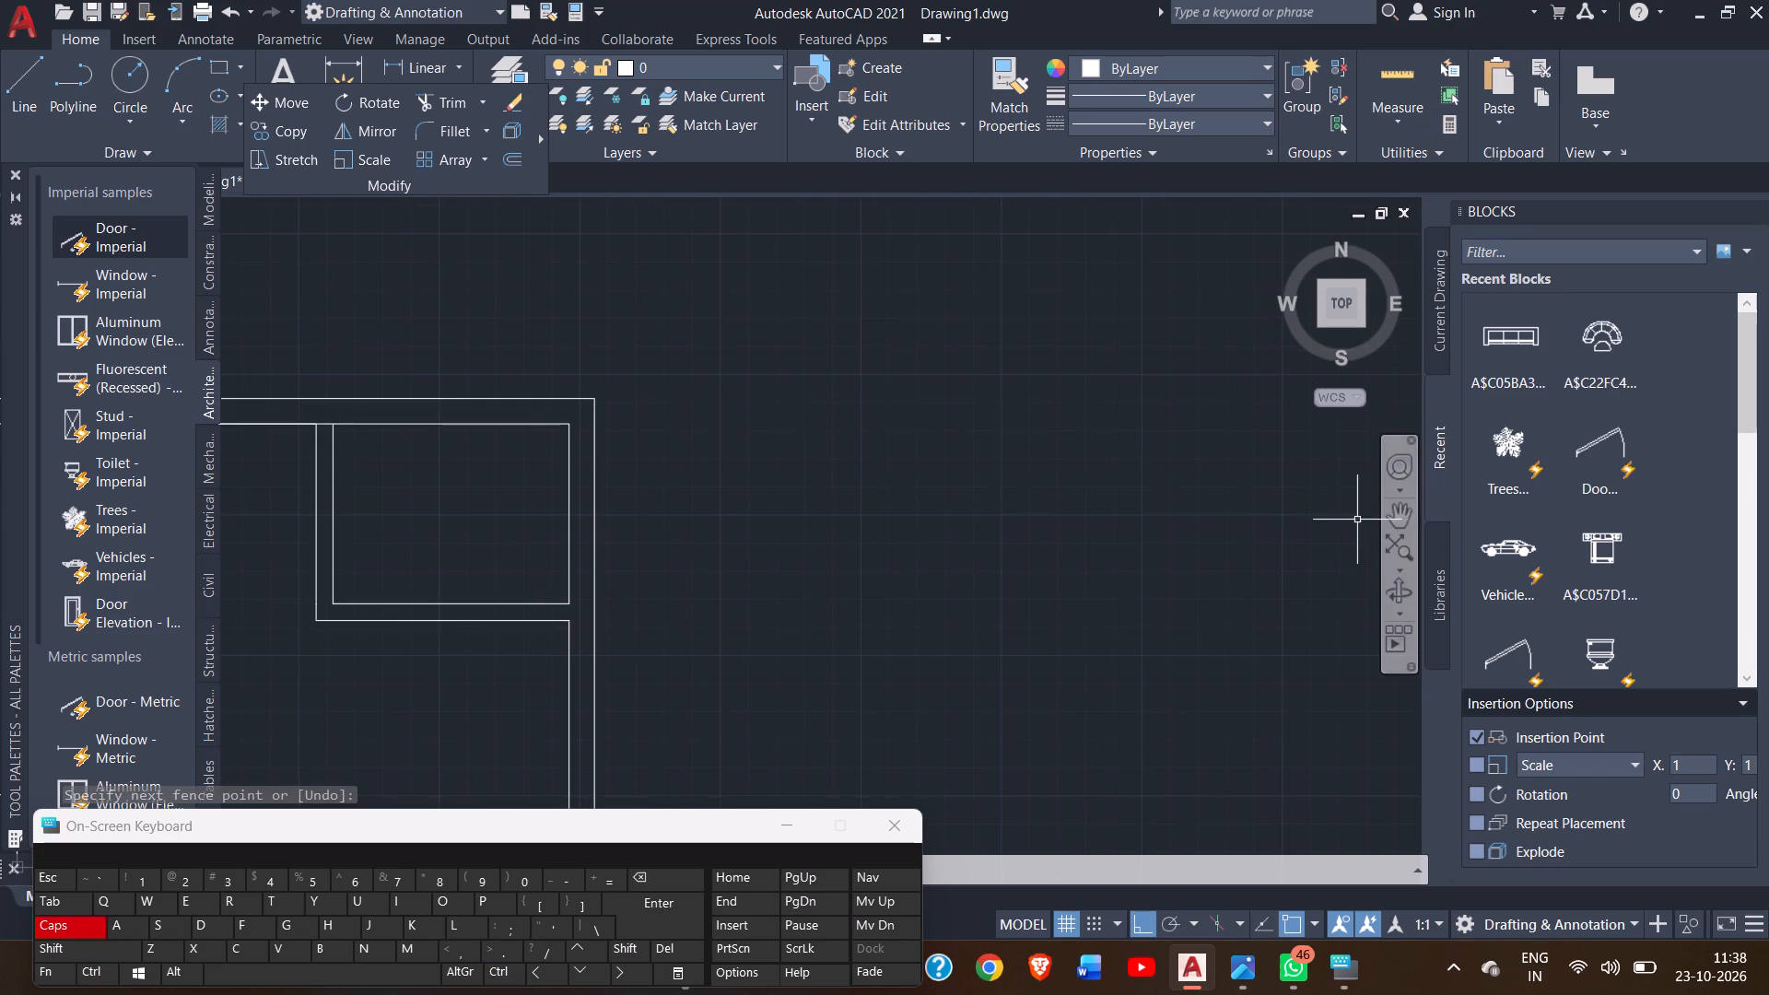
{"action": "left_click", "coordinate": [1390, 522]}
{"action": "left_click_drag", "start_coordinate": [855, 580], "coordinate": [870, 580]}
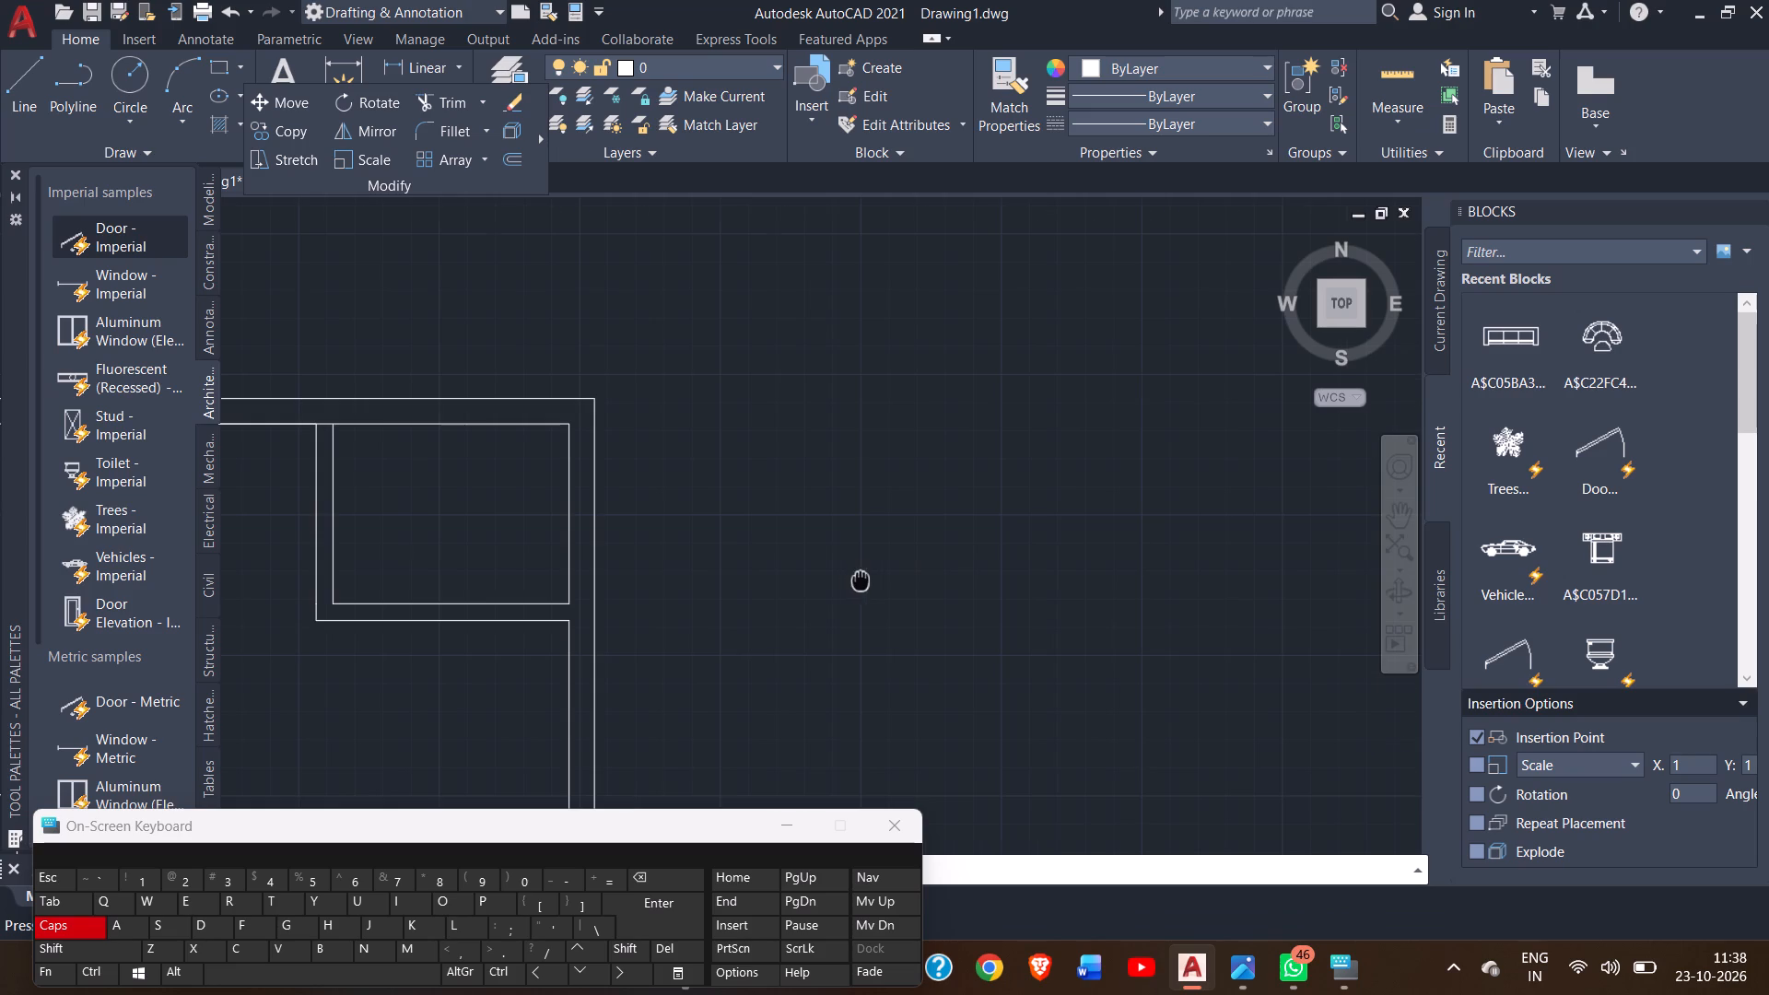
{"action": "left_click_drag", "start_coordinate": [870, 580], "coordinate": [1096, 574]}
{"action": "left_click_drag", "start_coordinate": [925, 549], "coordinate": [1135, 522]}
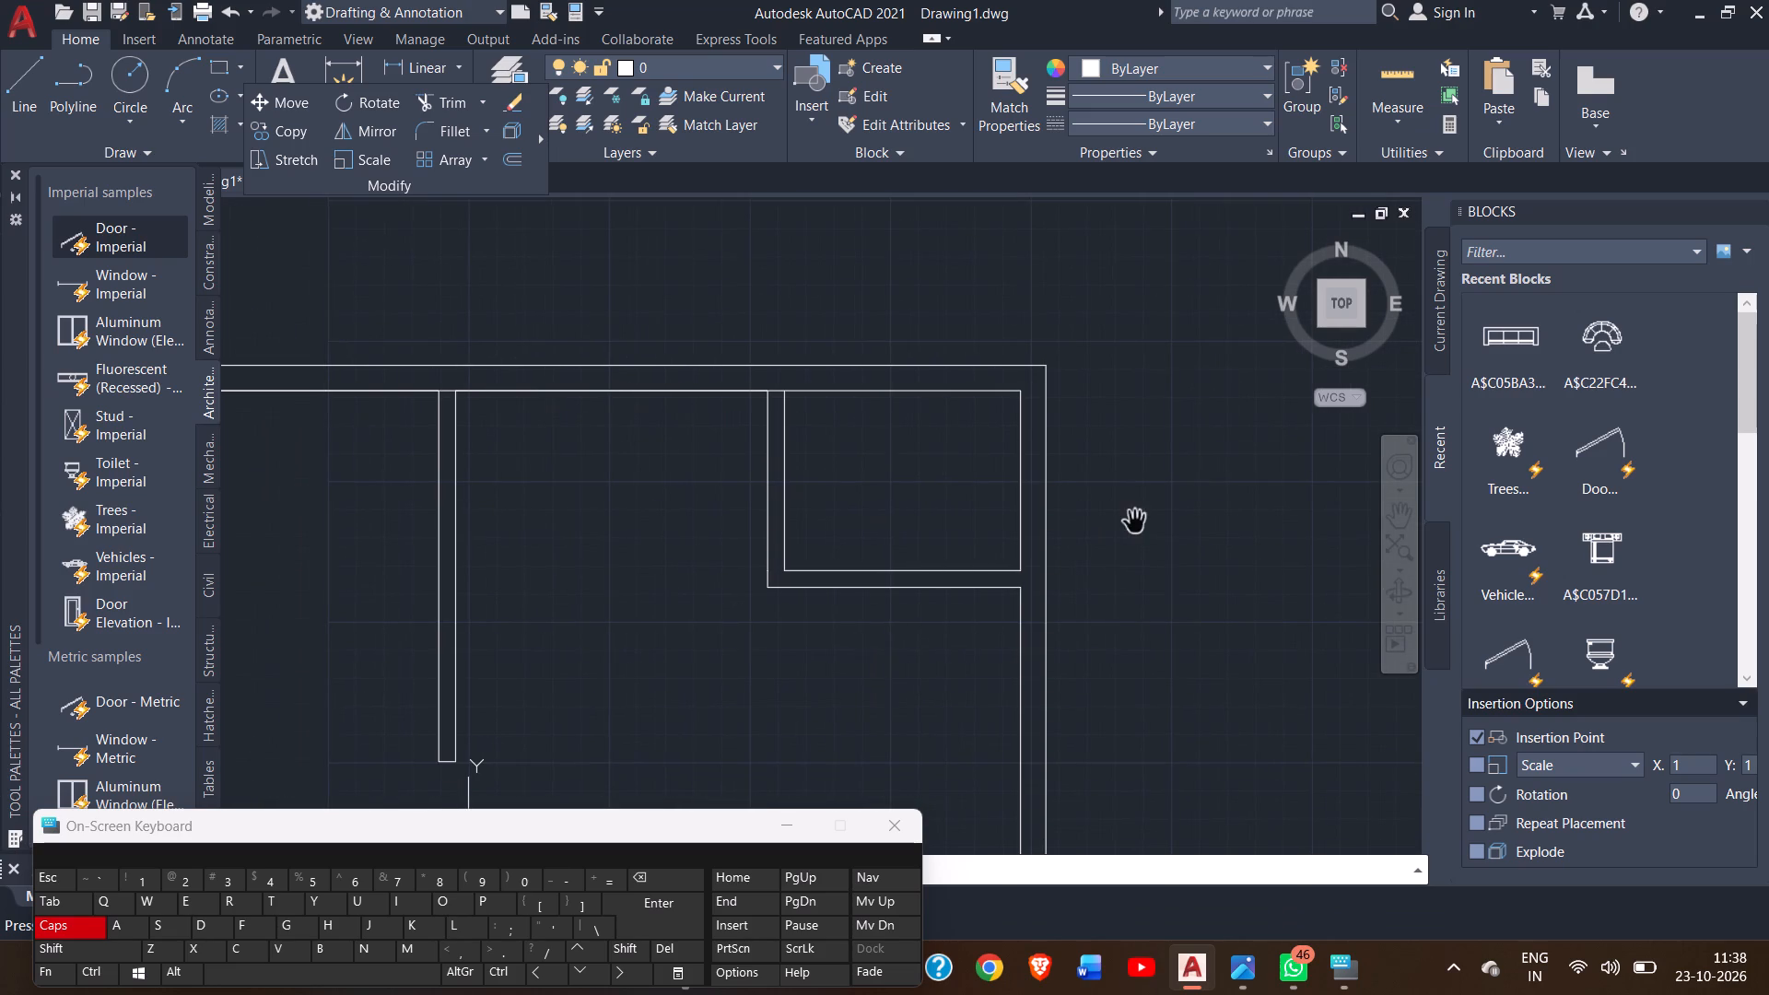
{"action": "left_click_drag", "start_coordinate": [657, 699], "coordinate": [814, 609]}
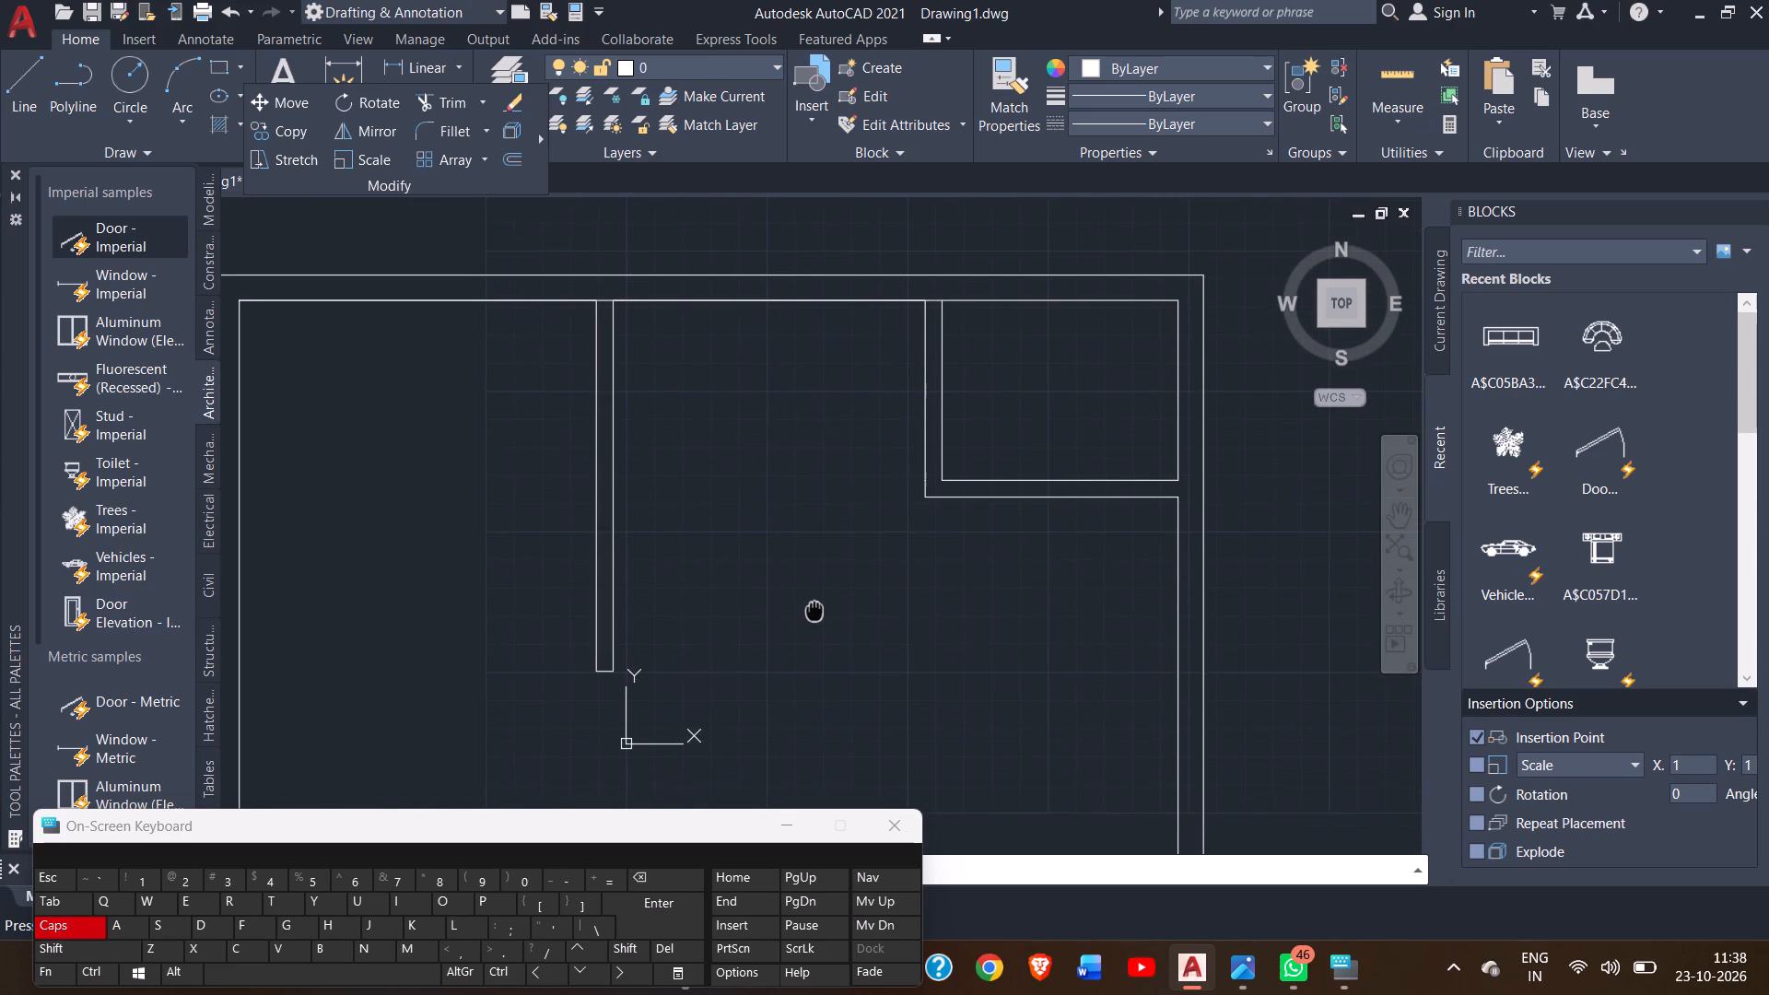
{"action": "left_click_drag", "start_coordinate": [814, 609], "coordinate": [801, 603]}
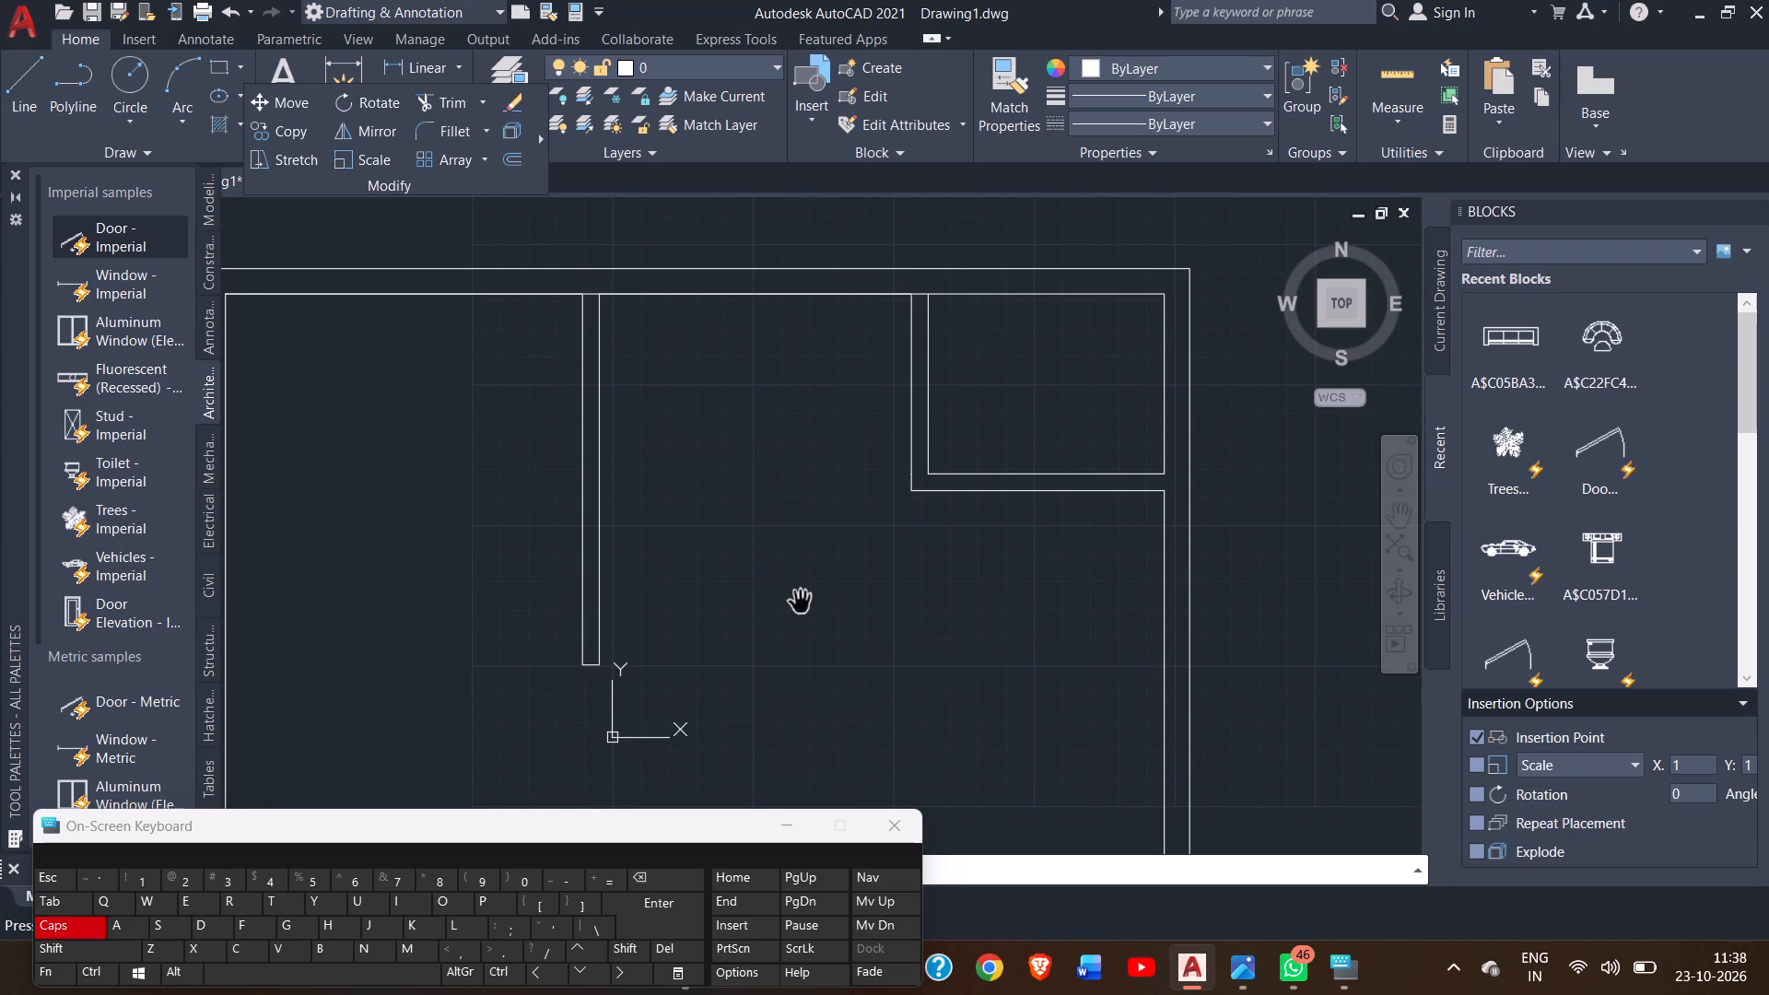
{"action": "right_click", "coordinate": [801, 603]}
{"action": "left_click", "coordinate": [824, 610]}
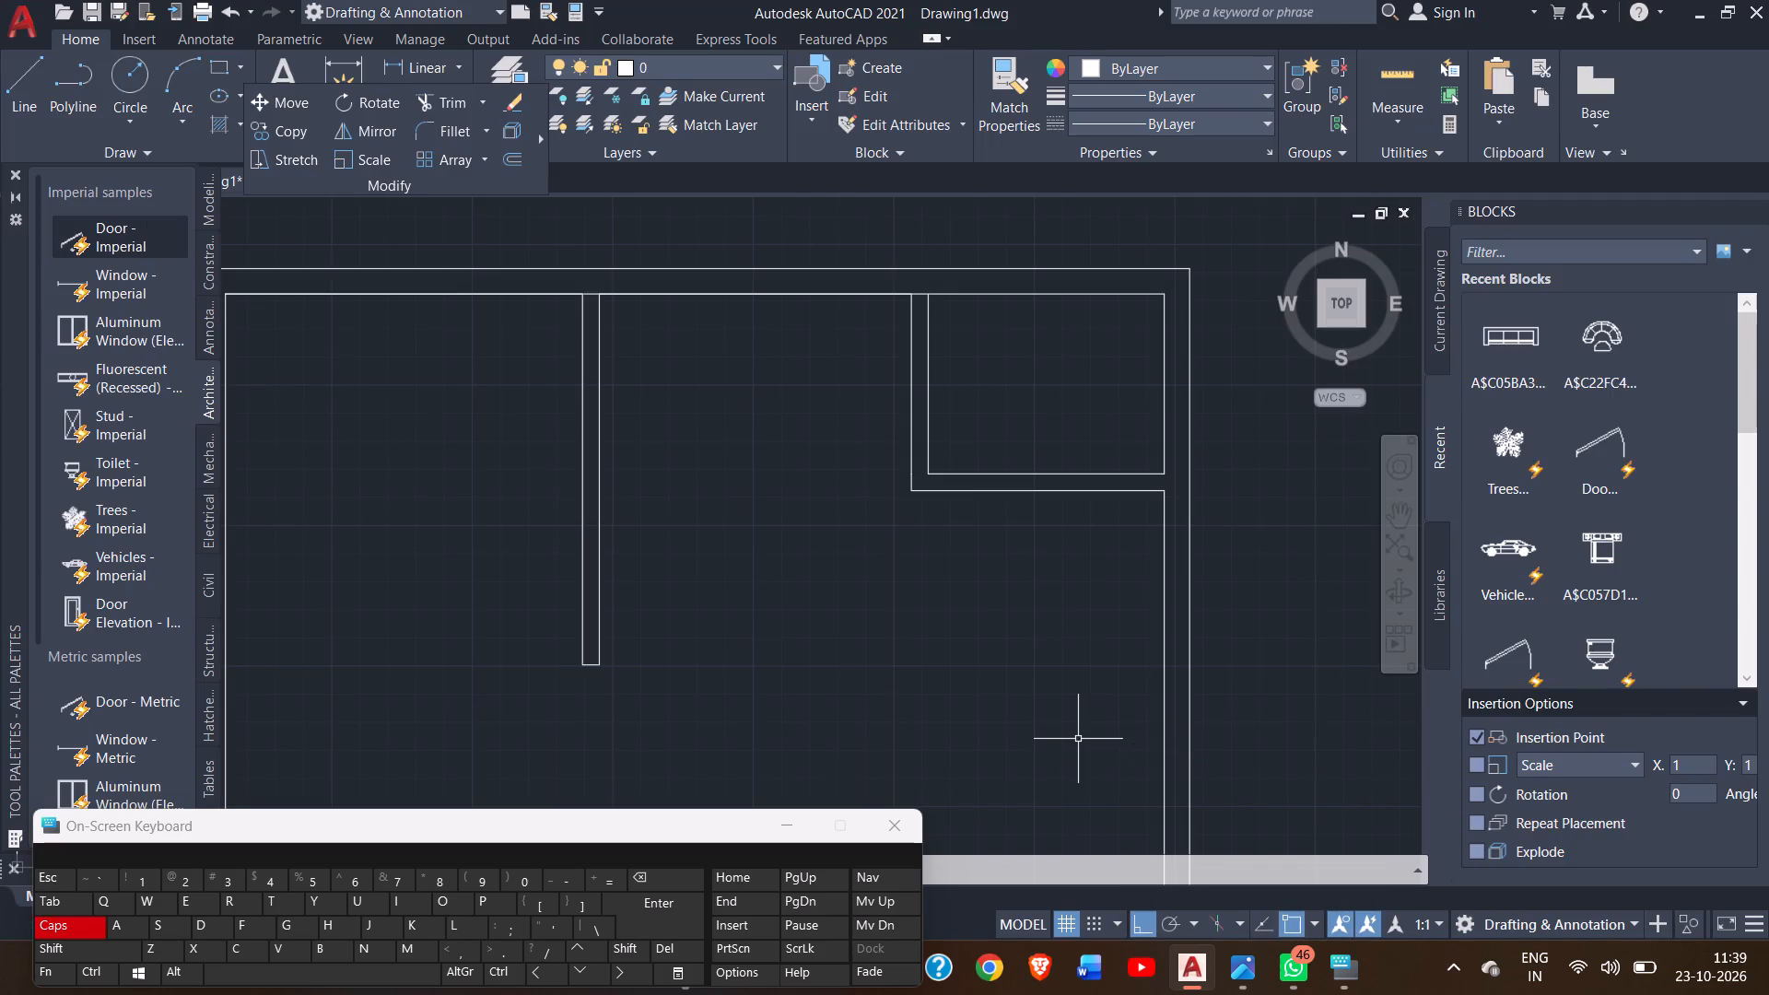
{"action": "right_click", "coordinate": [992, 648]}
{"action": "left_click", "coordinate": [992, 648]}
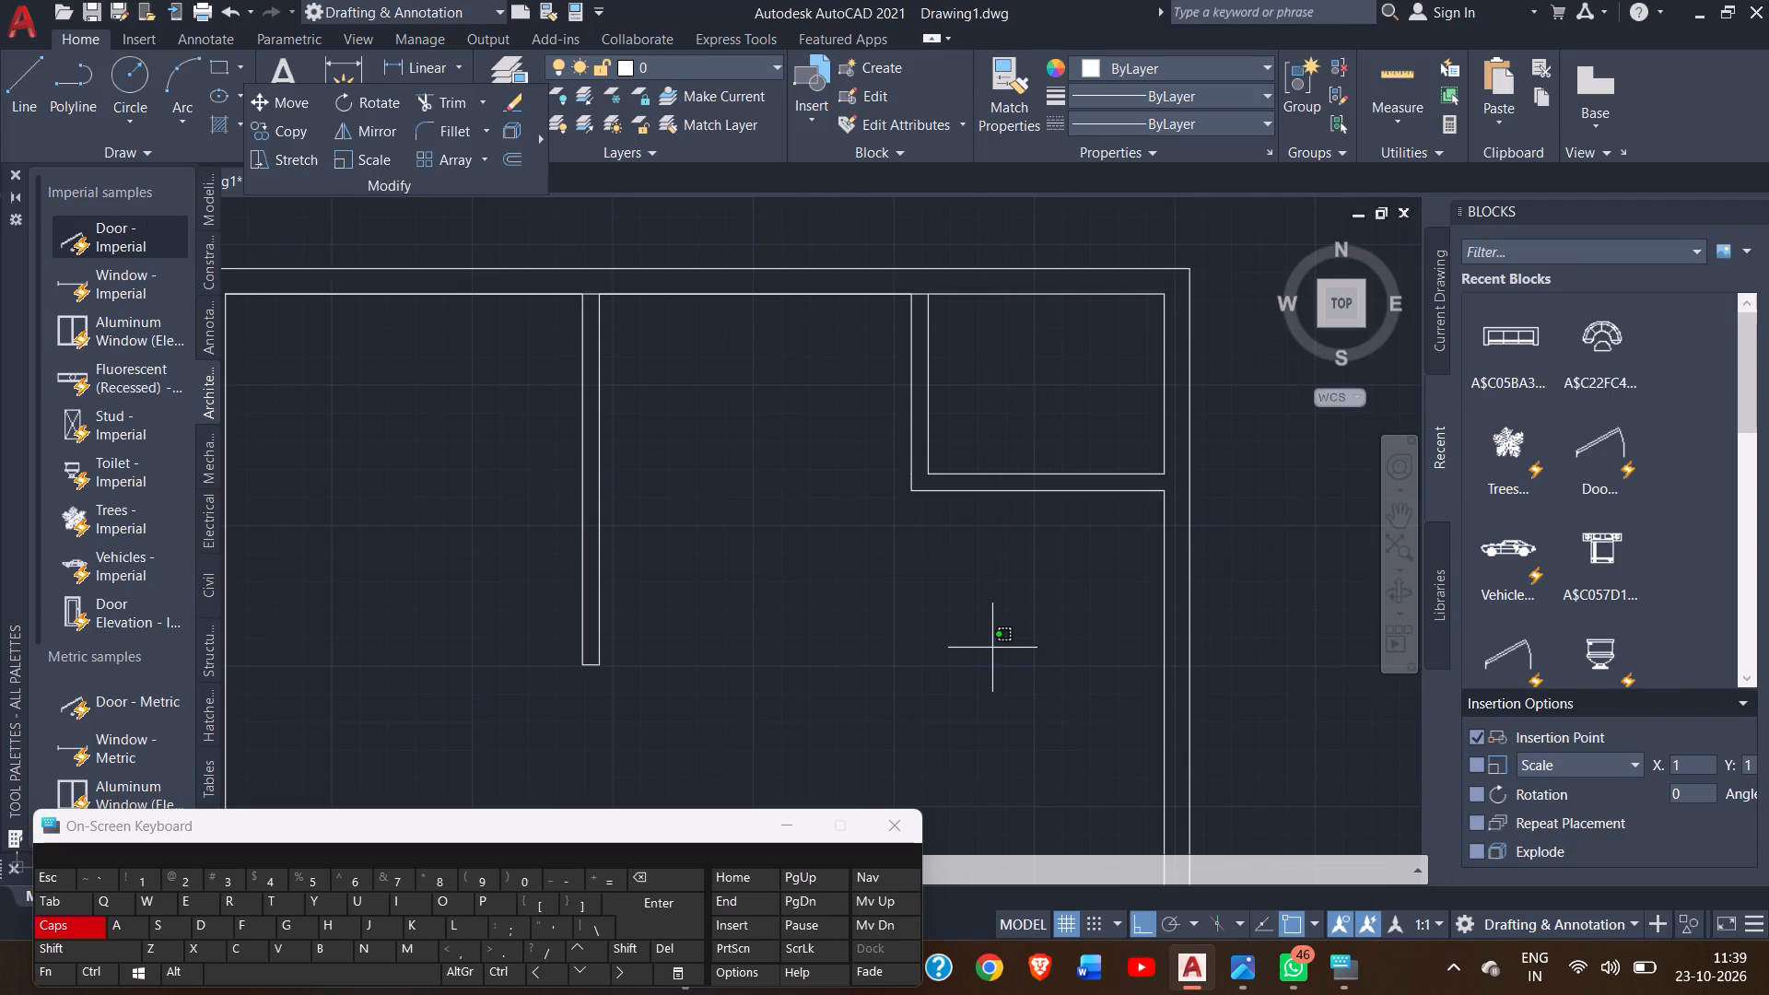
{"action": "triple_click", "coordinate": [992, 648]}
{"action": "left_click", "coordinate": [746, 518]}
{"action": "left_click", "coordinate": [19, 92]}
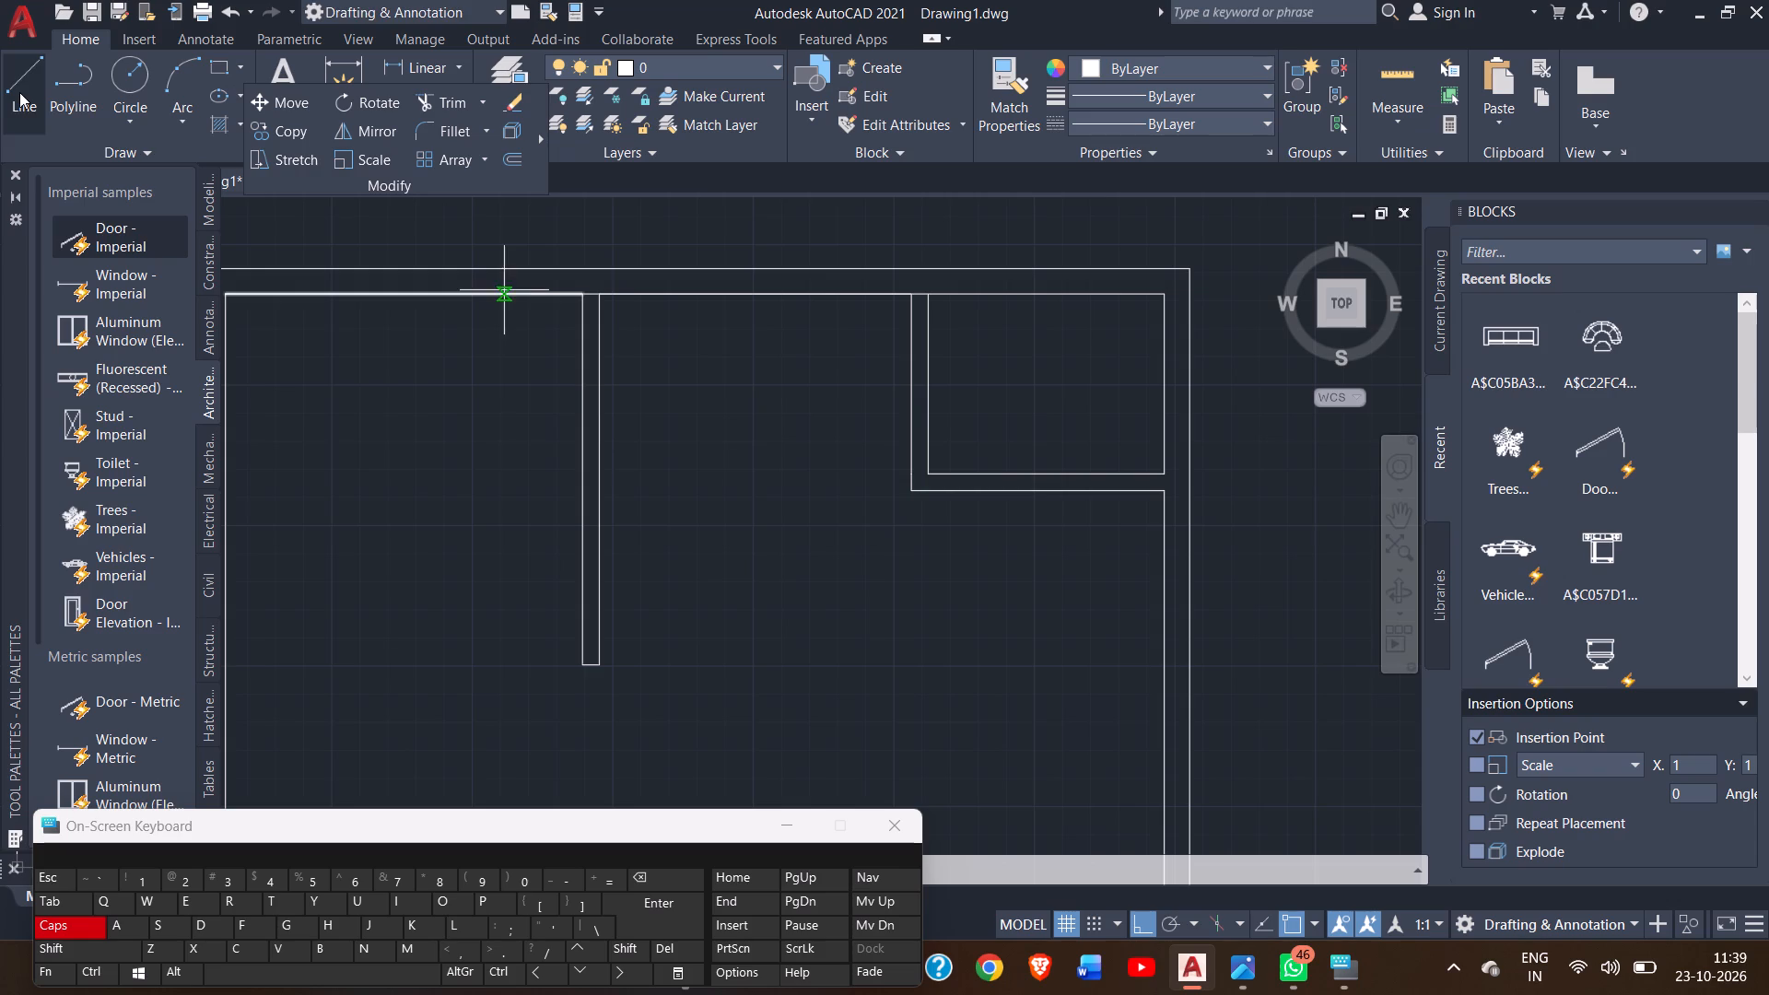
{"action": "left_click", "coordinate": [1160, 497]}
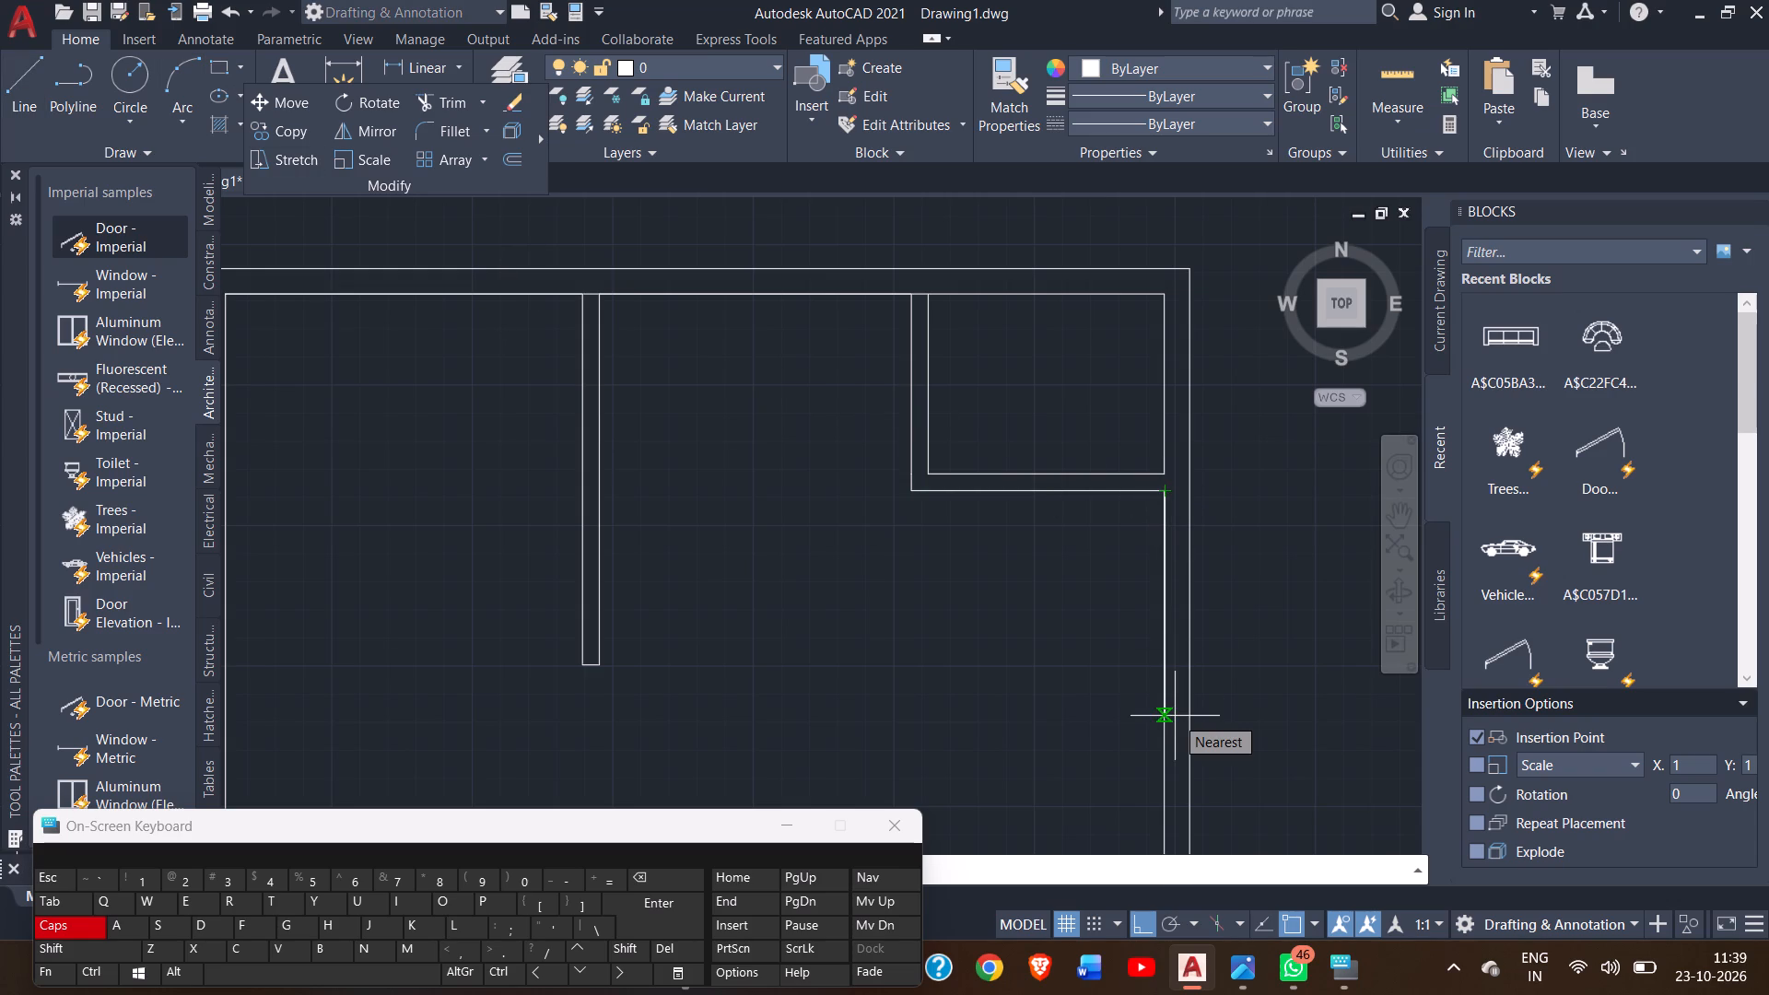
{"action": "type", "text": "10'6"}
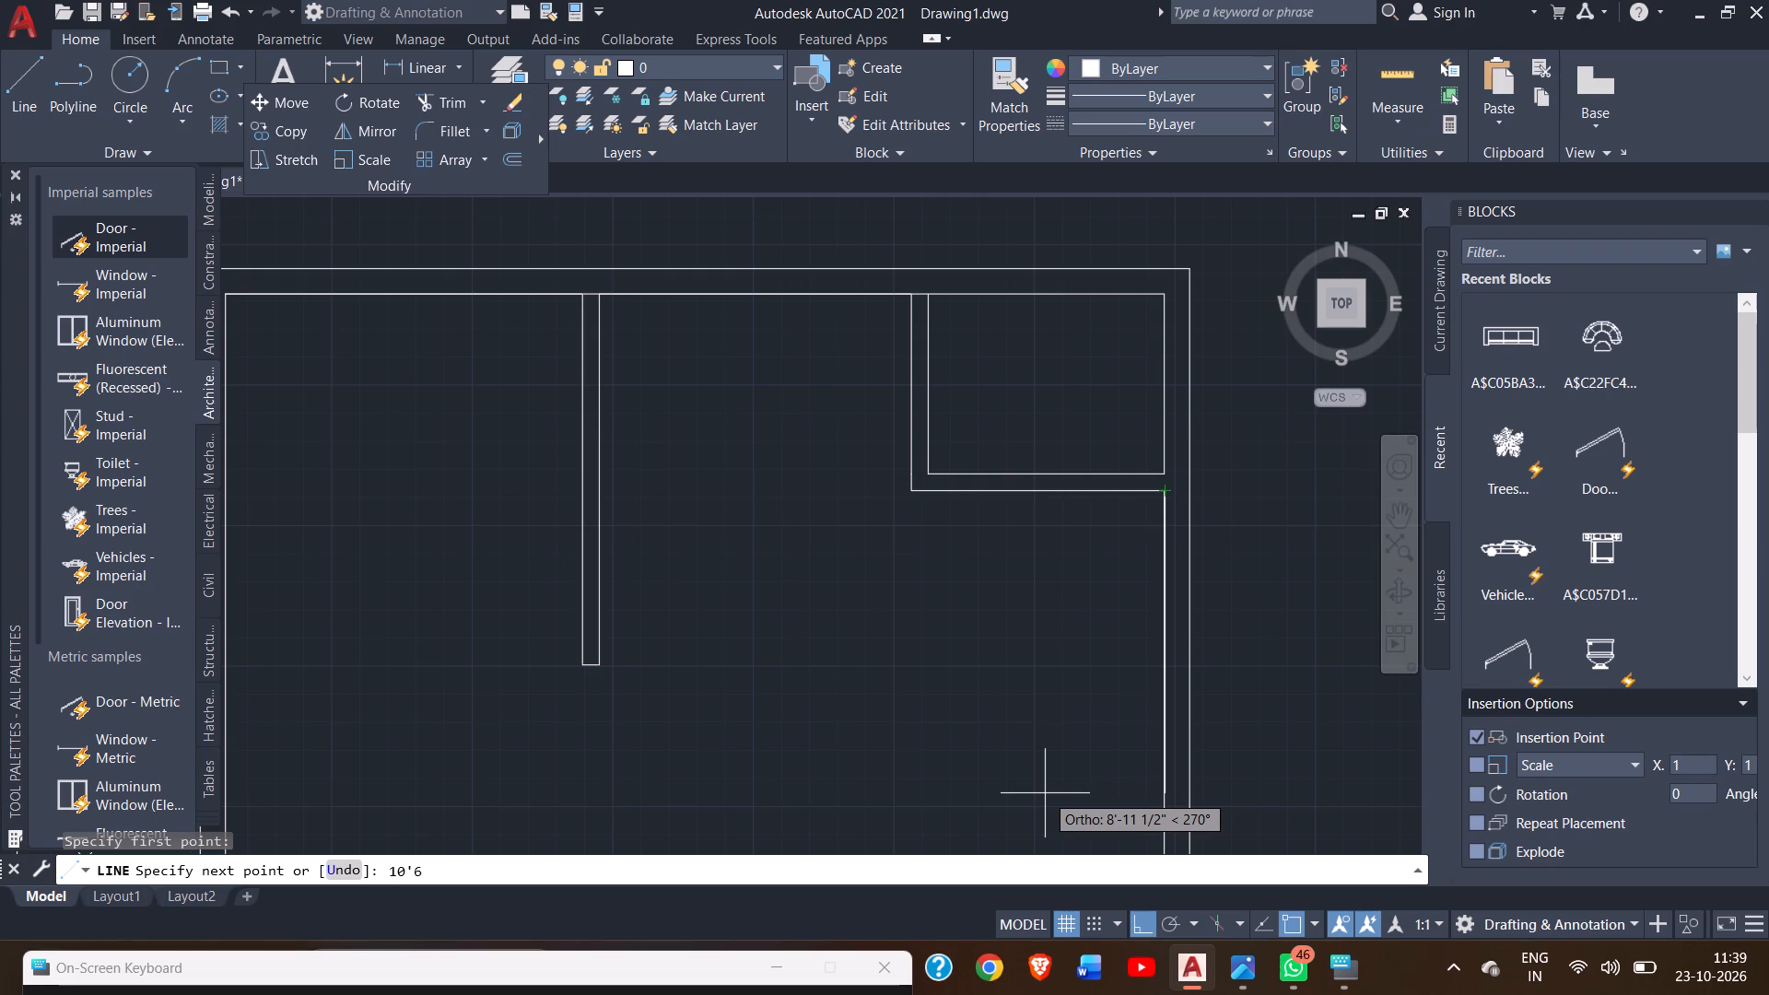
{"action": "key", "text": "shift+quotedbl"}
{"action": "key", "text": "Return"}
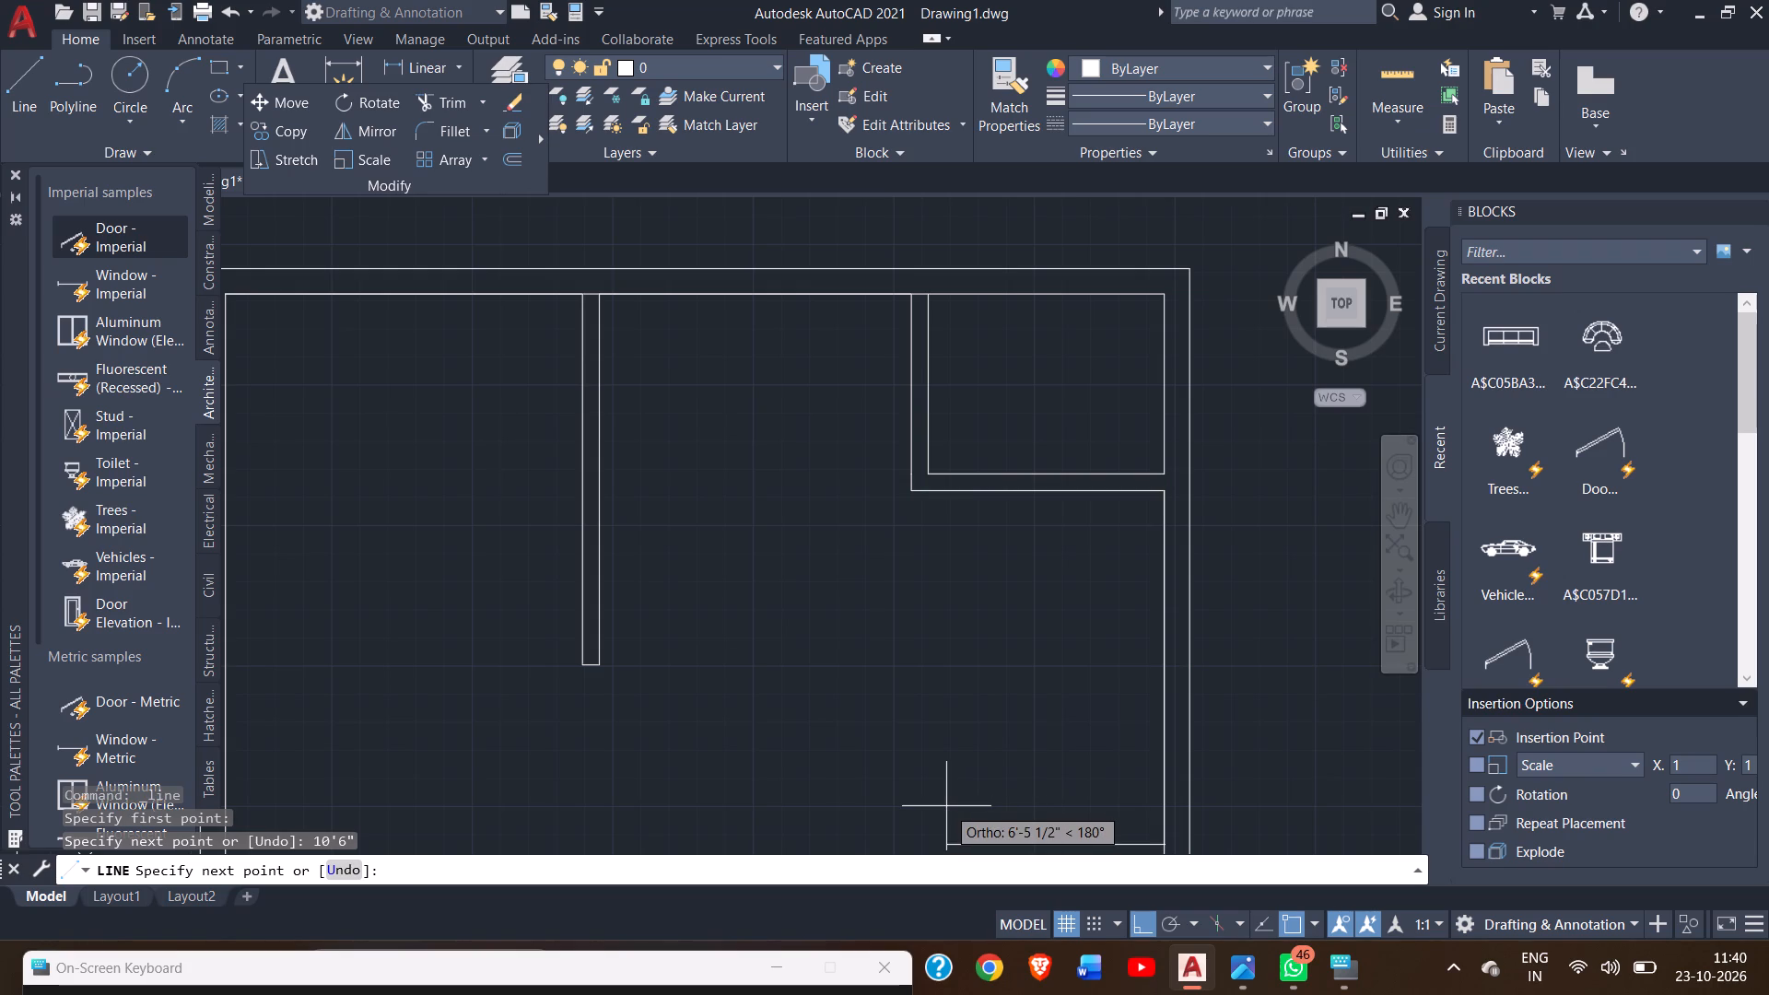
Continue the line 8'4" leftward into the plan and finish with an upward segment about 3'3" long.
{"action": "scroll", "coordinate": [946, 806], "scroll_direction": "down", "scroll_amount": 1, "text": "ctrl"}
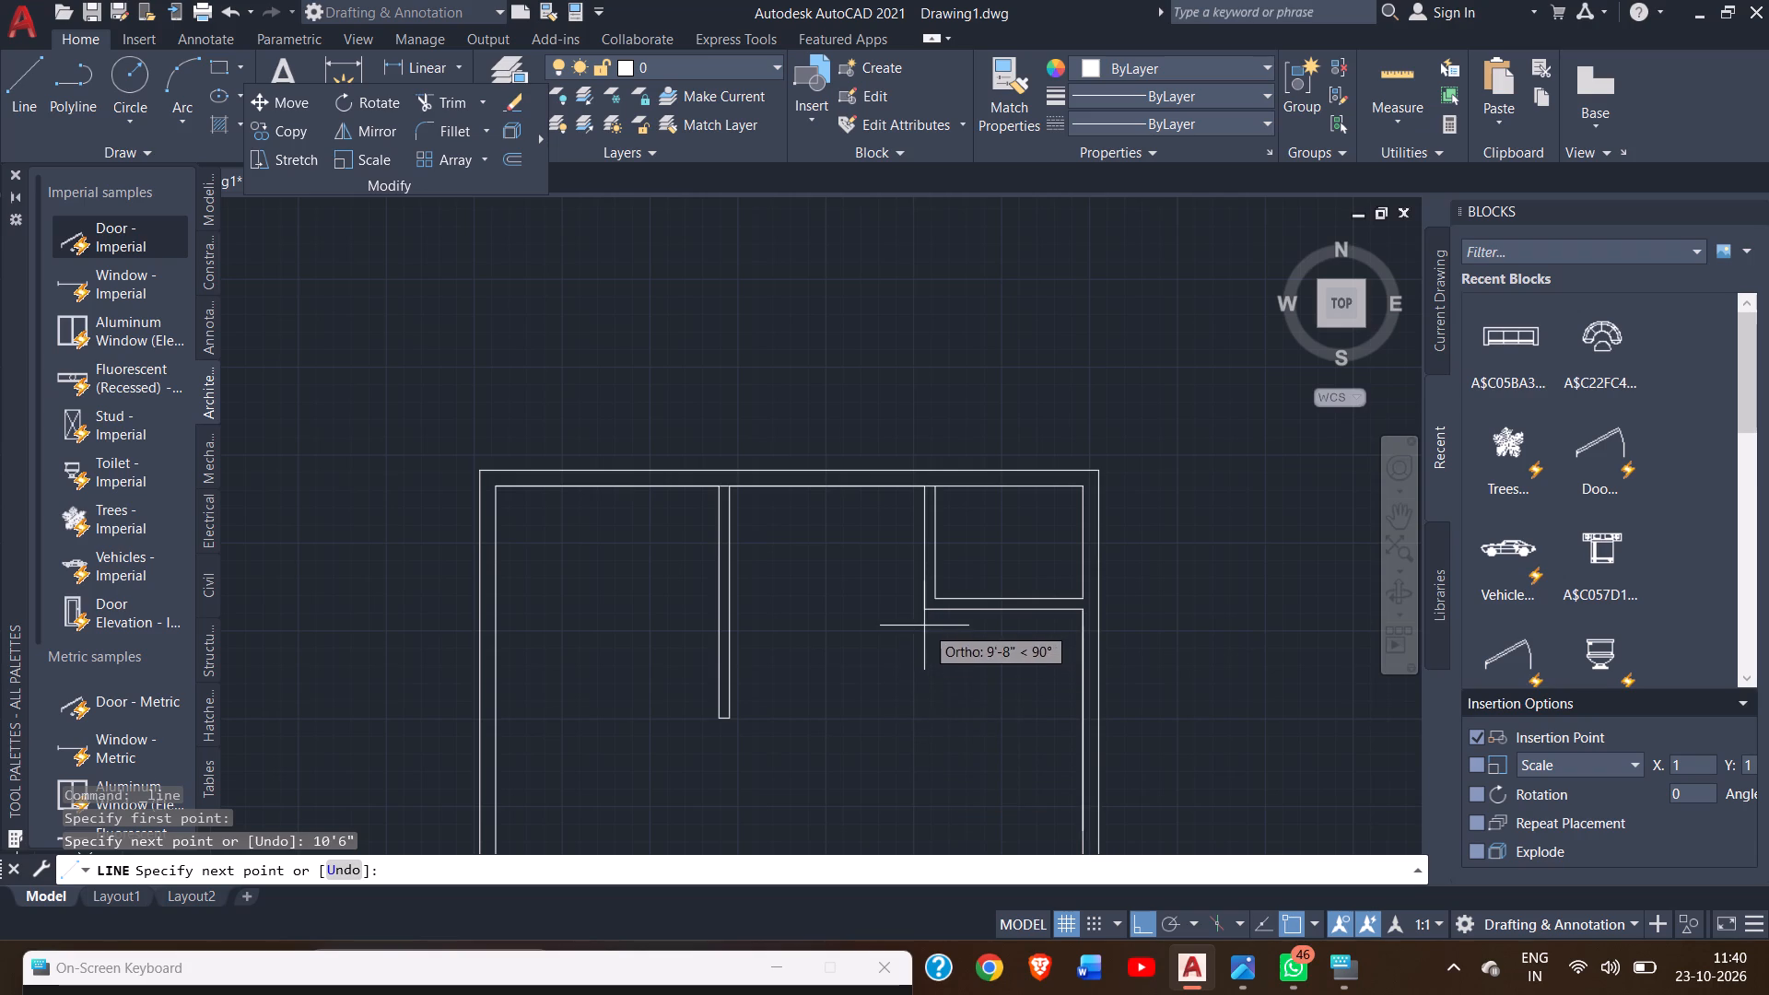
{"action": "scroll", "coordinate": [946, 788], "scroll_direction": "down", "scroll_amount": 2, "text": "ctrl"}
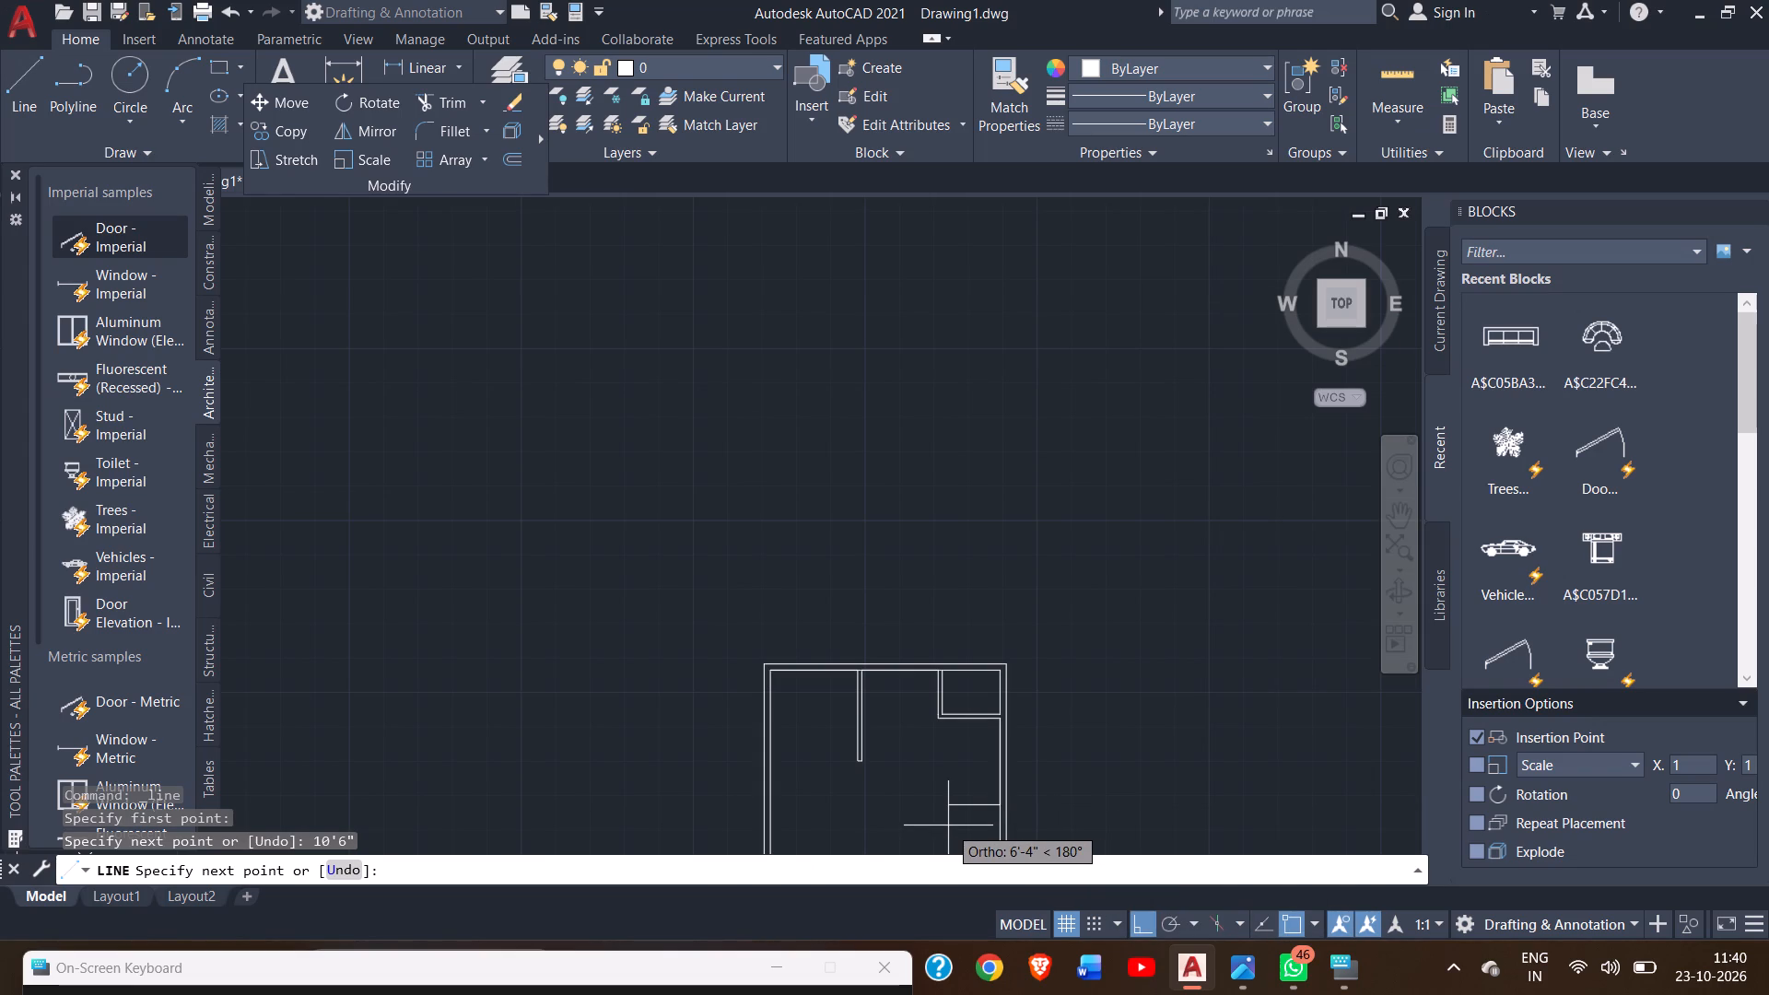
{"action": "type", "text": "8'4"}
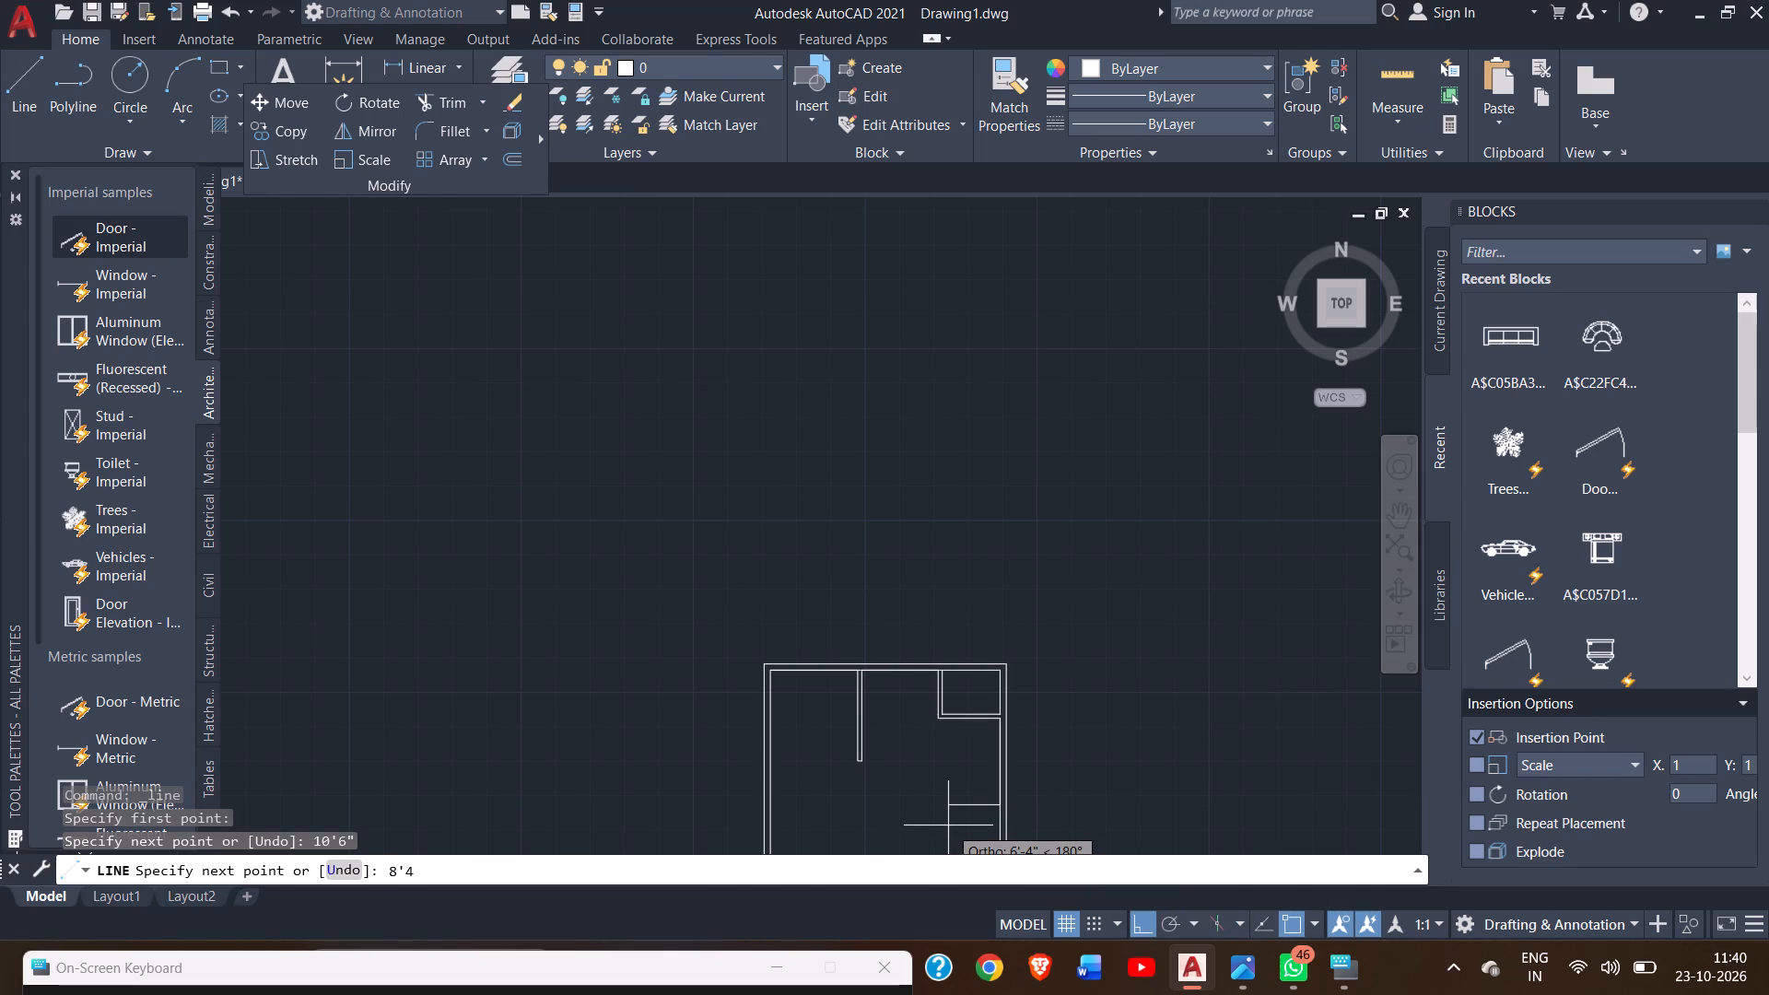
{"action": "key", "text": "shift+quotedbl"}
{"action": "key", "text": "Return"}
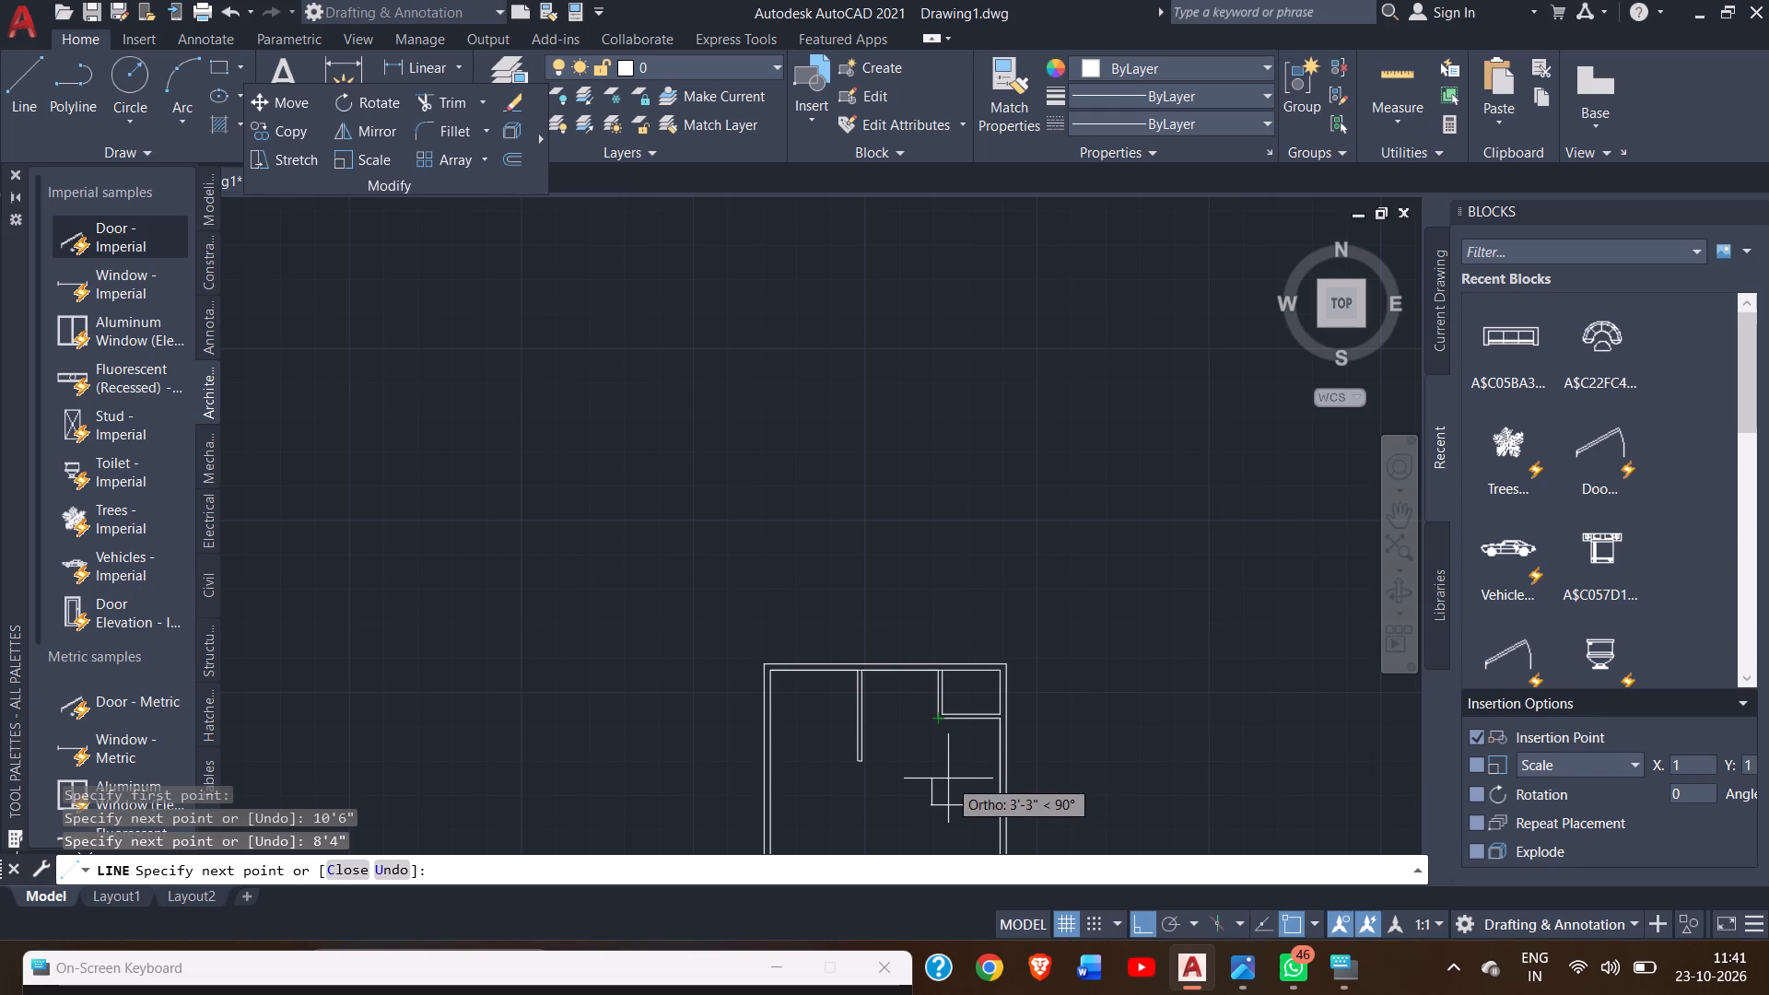
{"action": "left_click", "coordinate": [948, 778]}
{"action": "scroll", "coordinate": [948, 778], "scroll_direction": "up", "scroll_amount": 2, "text": "ctrl"}
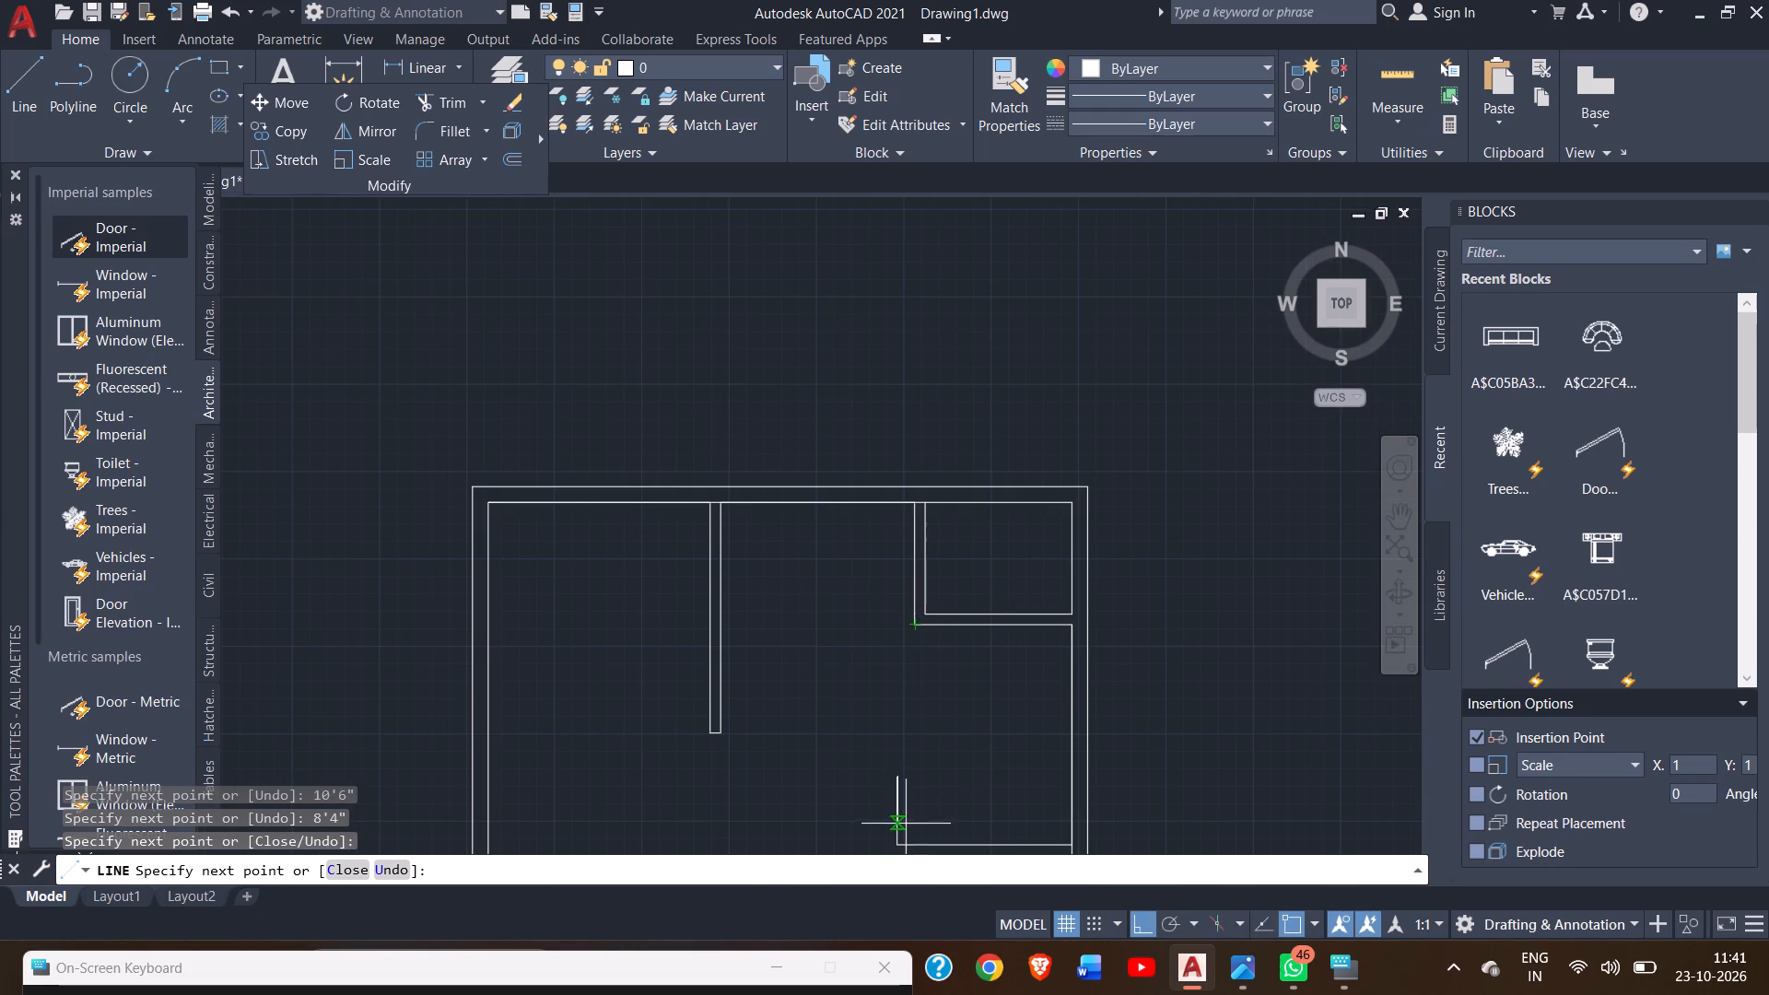
{"action": "right_click", "coordinate": [858, 741]}
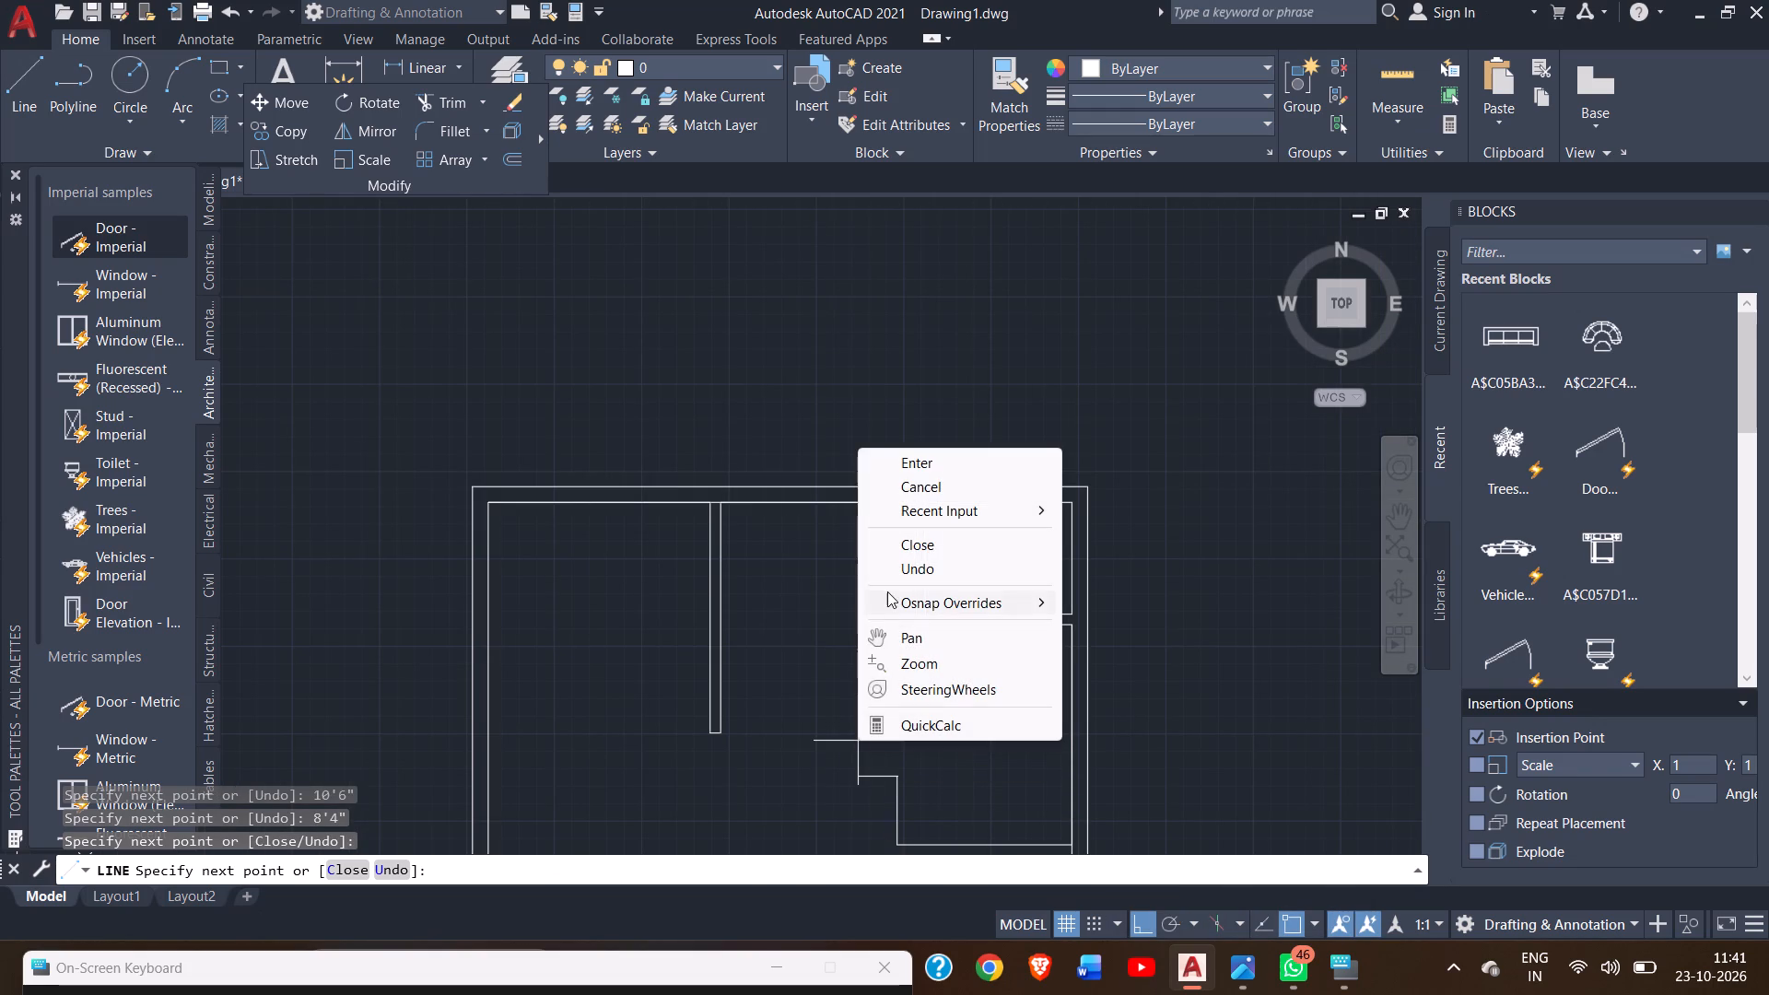
{"action": "left_click", "coordinate": [921, 462]}
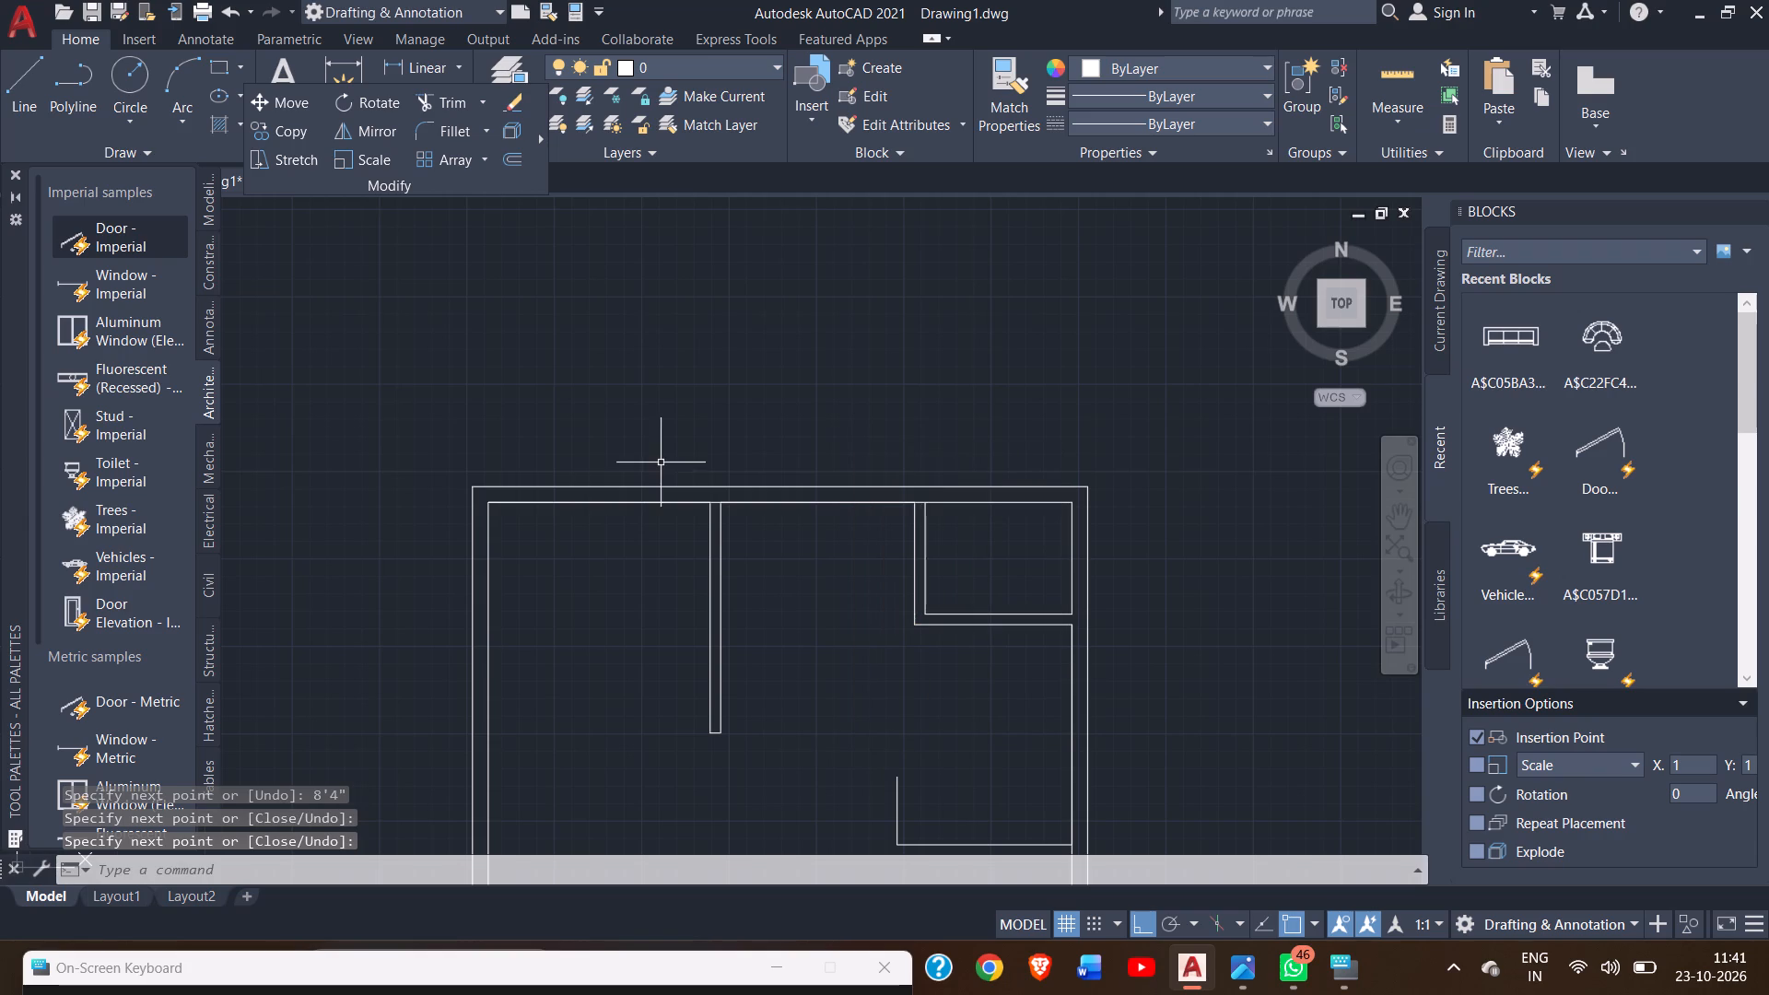
Dimension the top-right room's clear width, from the second interior wall's right face to the right outer wall's inner face.
{"action": "left_click", "coordinate": [315, 75]}
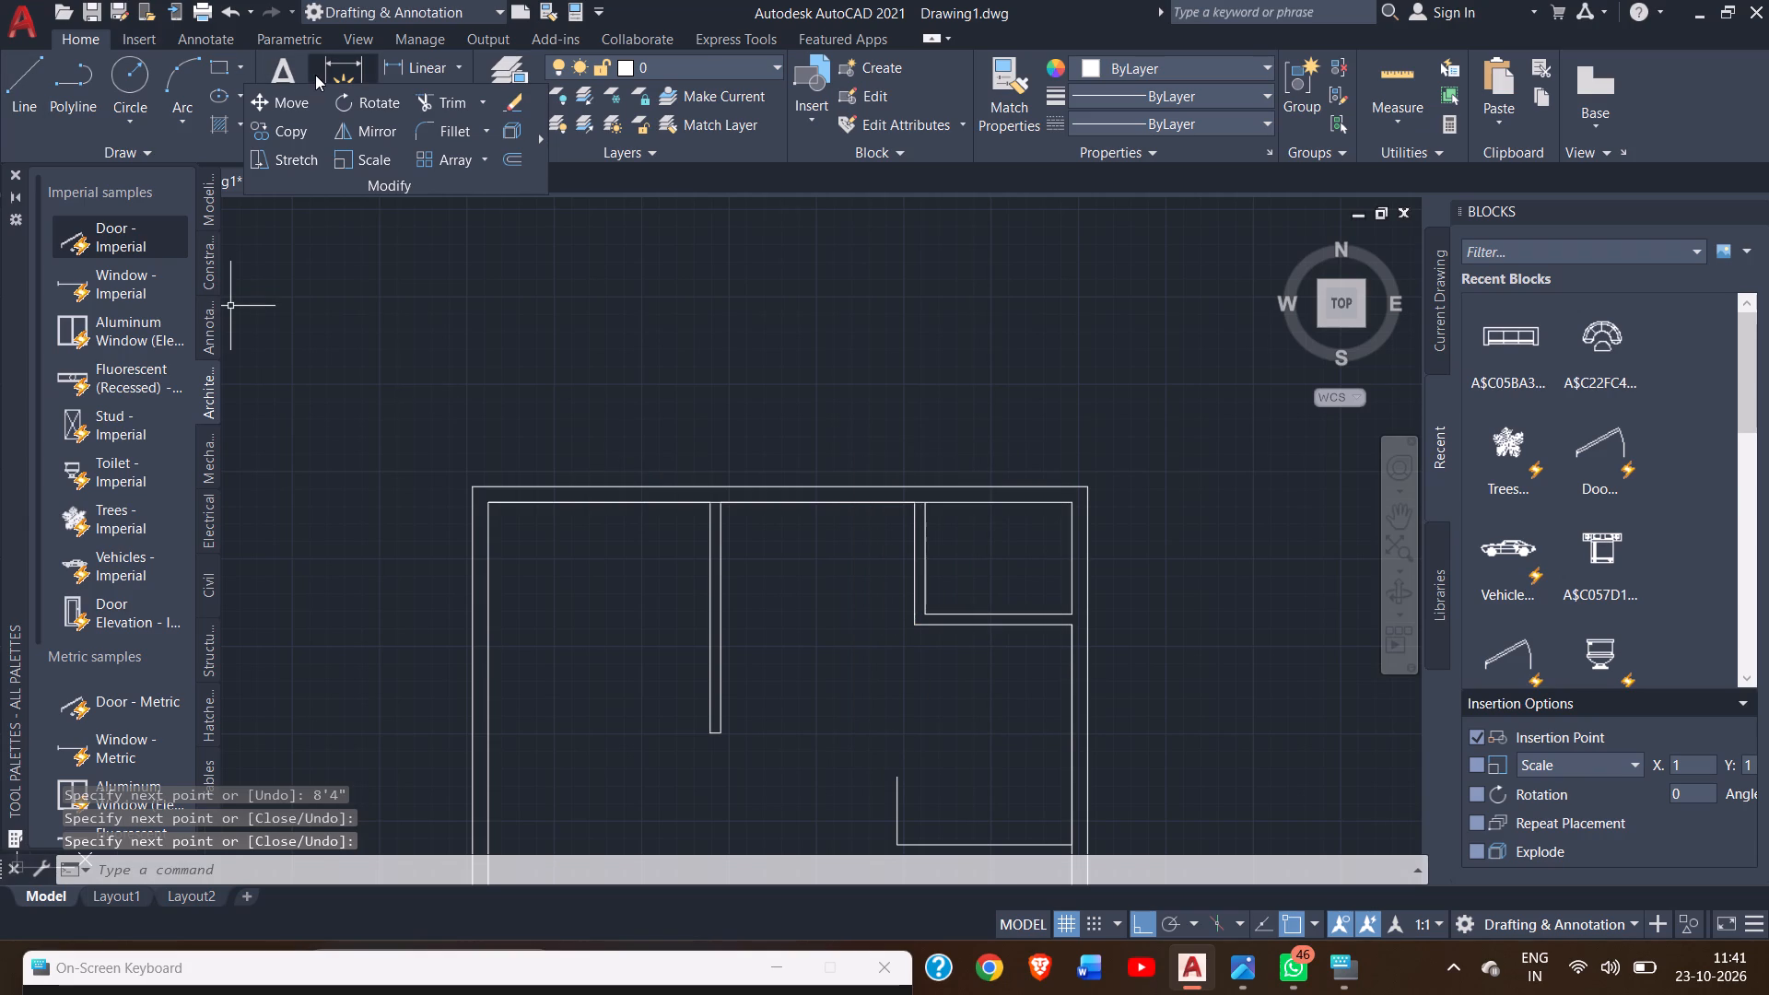
{"action": "left_click", "coordinate": [924, 505]}
{"action": "left_click", "coordinate": [1071, 500]}
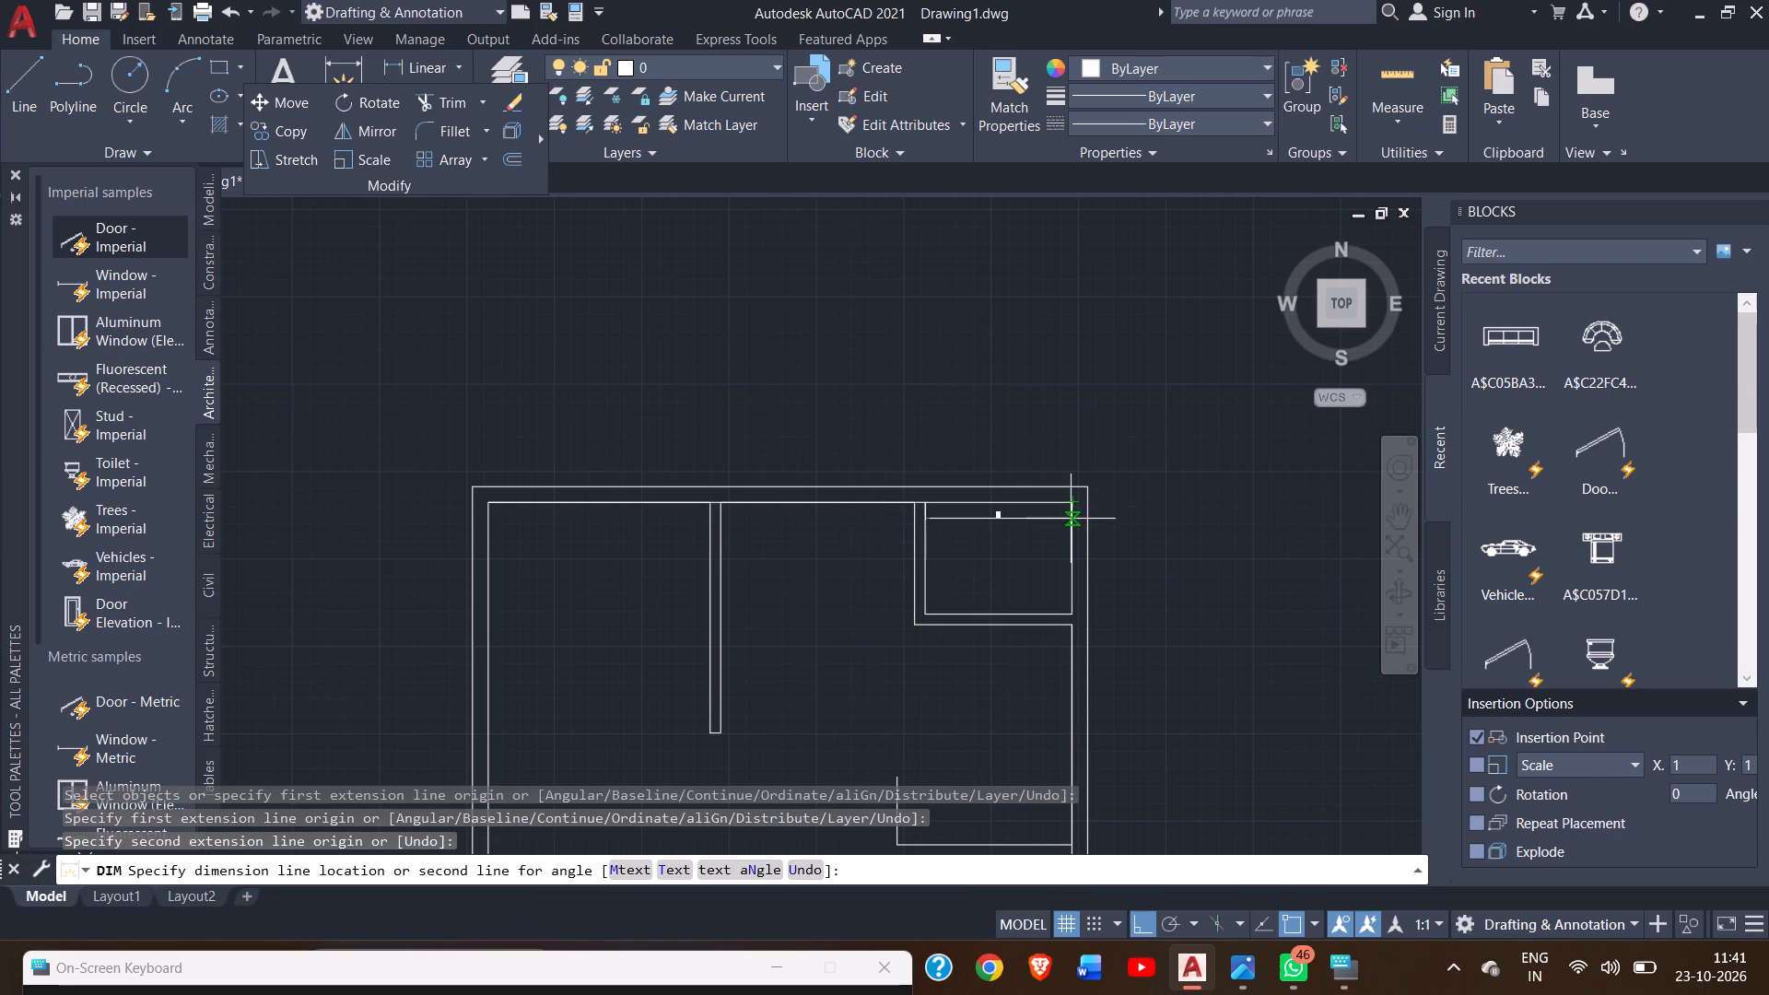
{"action": "left_click", "coordinate": [1070, 519]}
{"action": "scroll", "coordinate": [1017, 518], "scroll_direction": "up", "scroll_amount": 2, "text": "ctrl"}
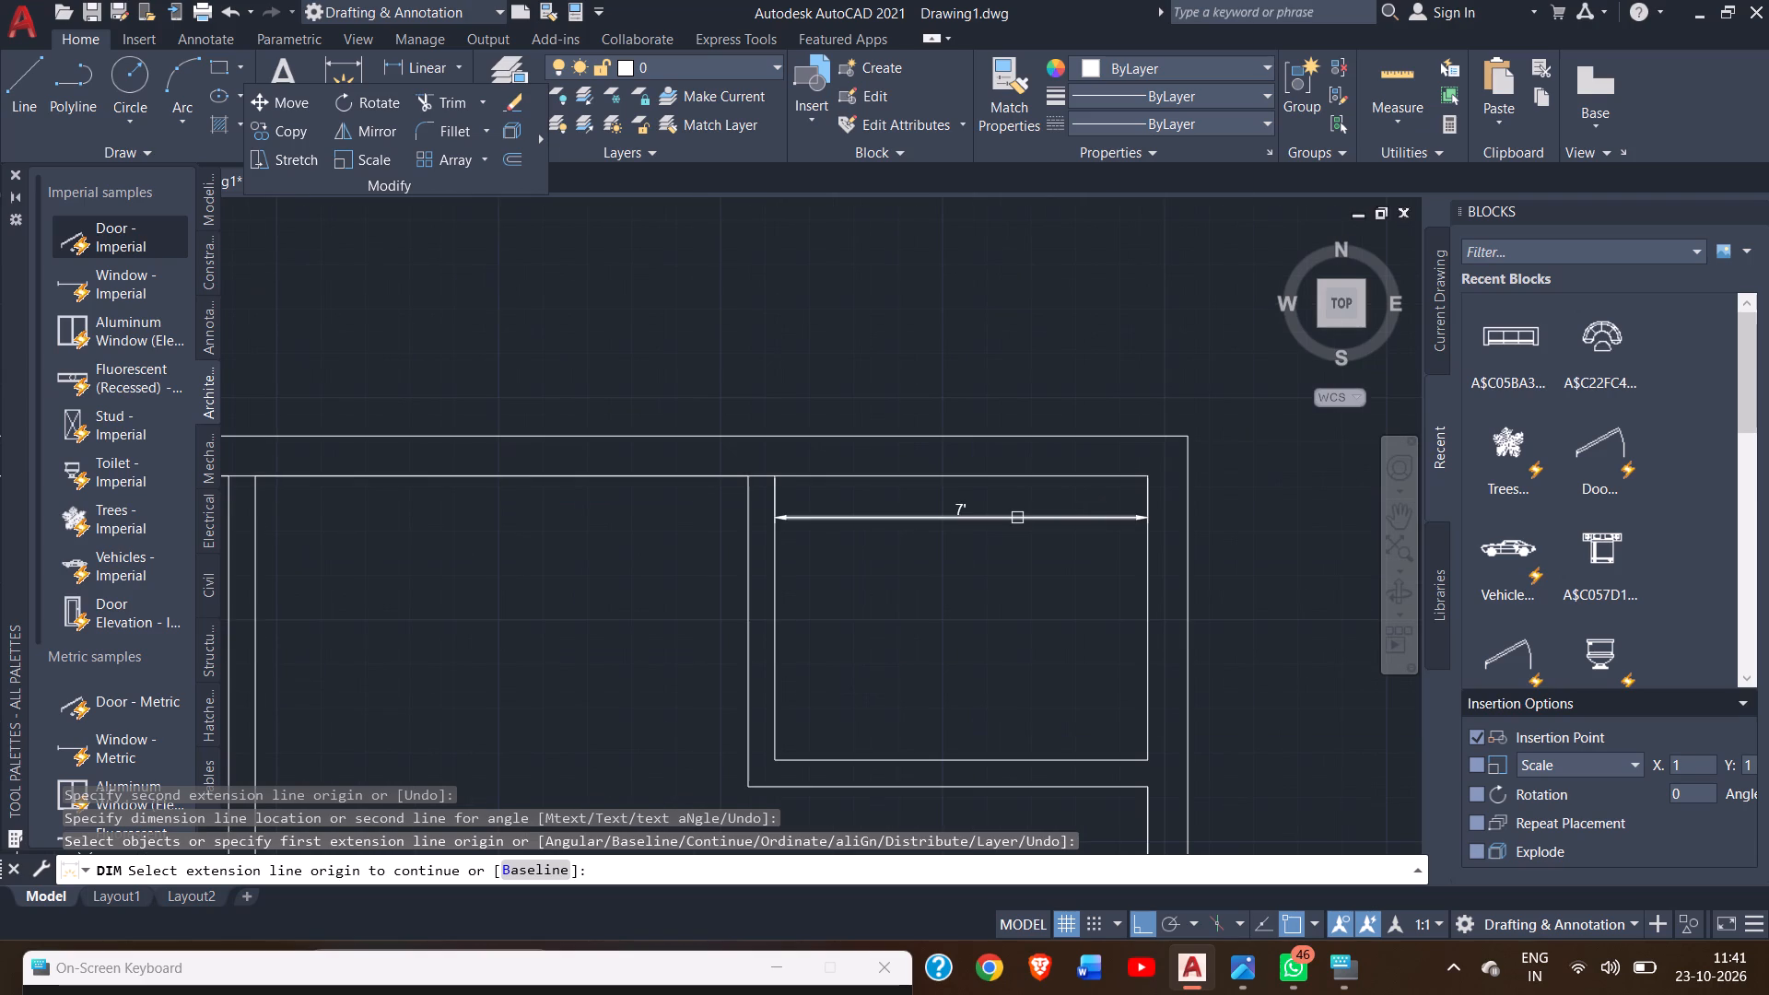
{"action": "scroll", "coordinate": [1017, 518], "scroll_direction": "down", "scroll_amount": 2, "text": "ctrl"}
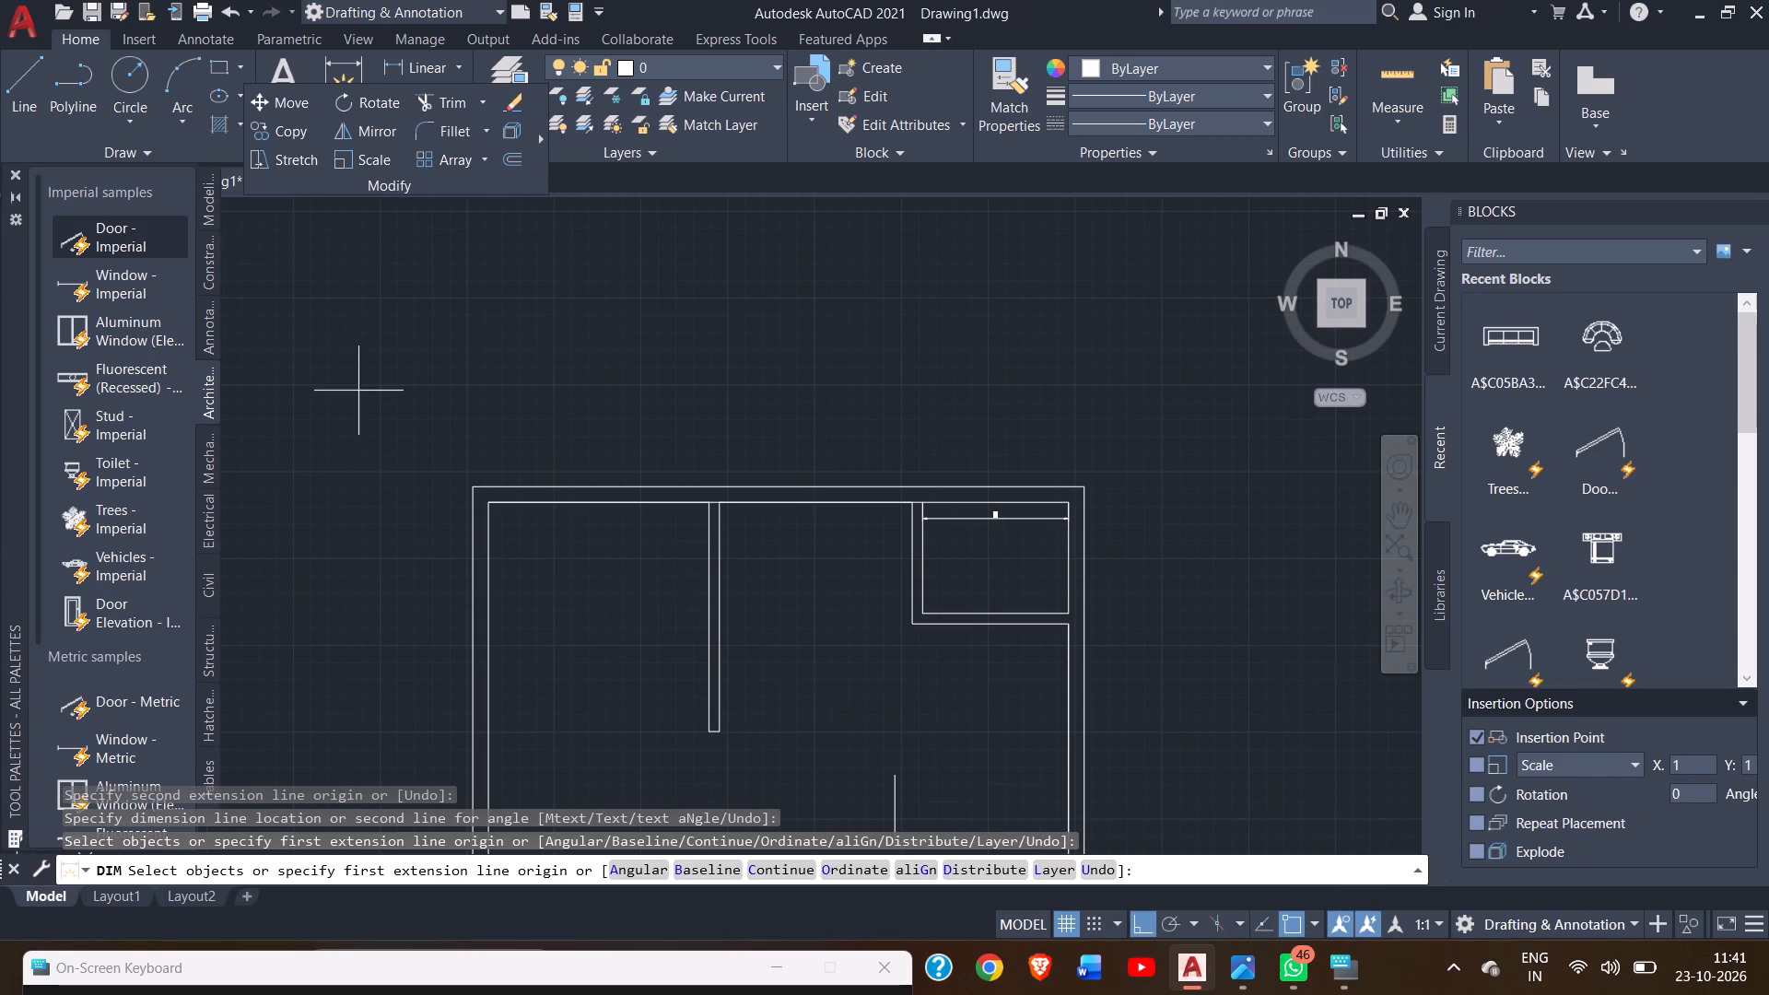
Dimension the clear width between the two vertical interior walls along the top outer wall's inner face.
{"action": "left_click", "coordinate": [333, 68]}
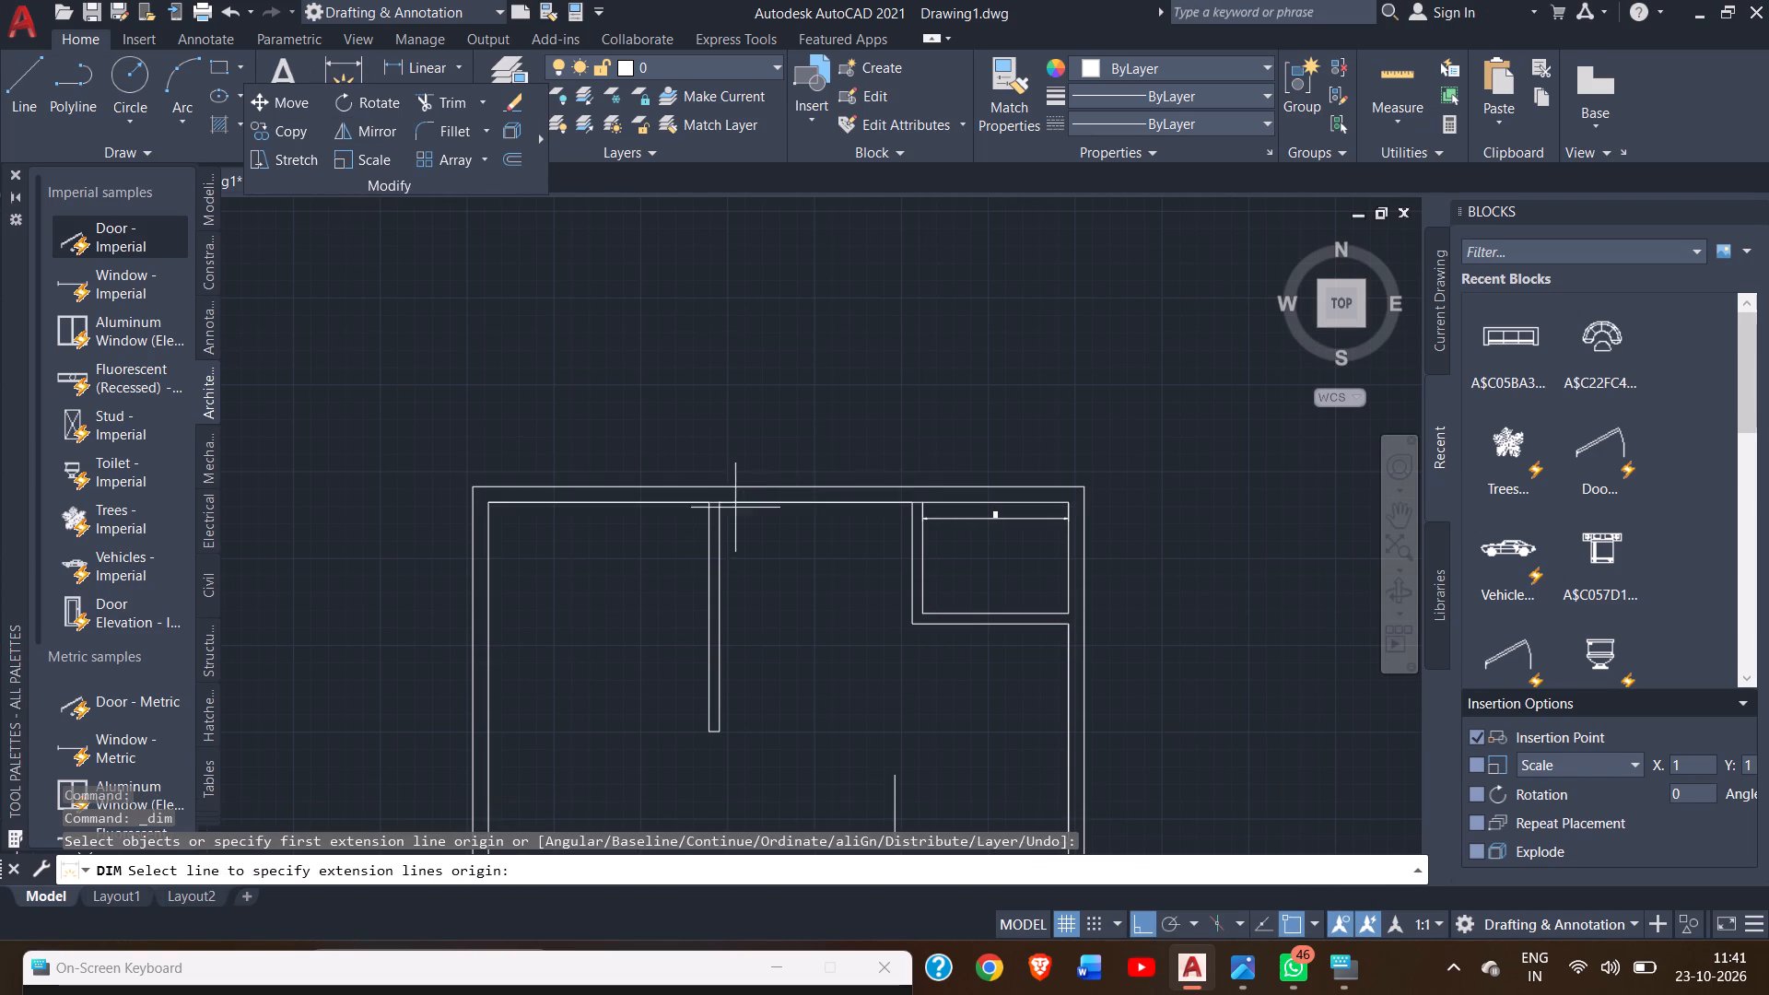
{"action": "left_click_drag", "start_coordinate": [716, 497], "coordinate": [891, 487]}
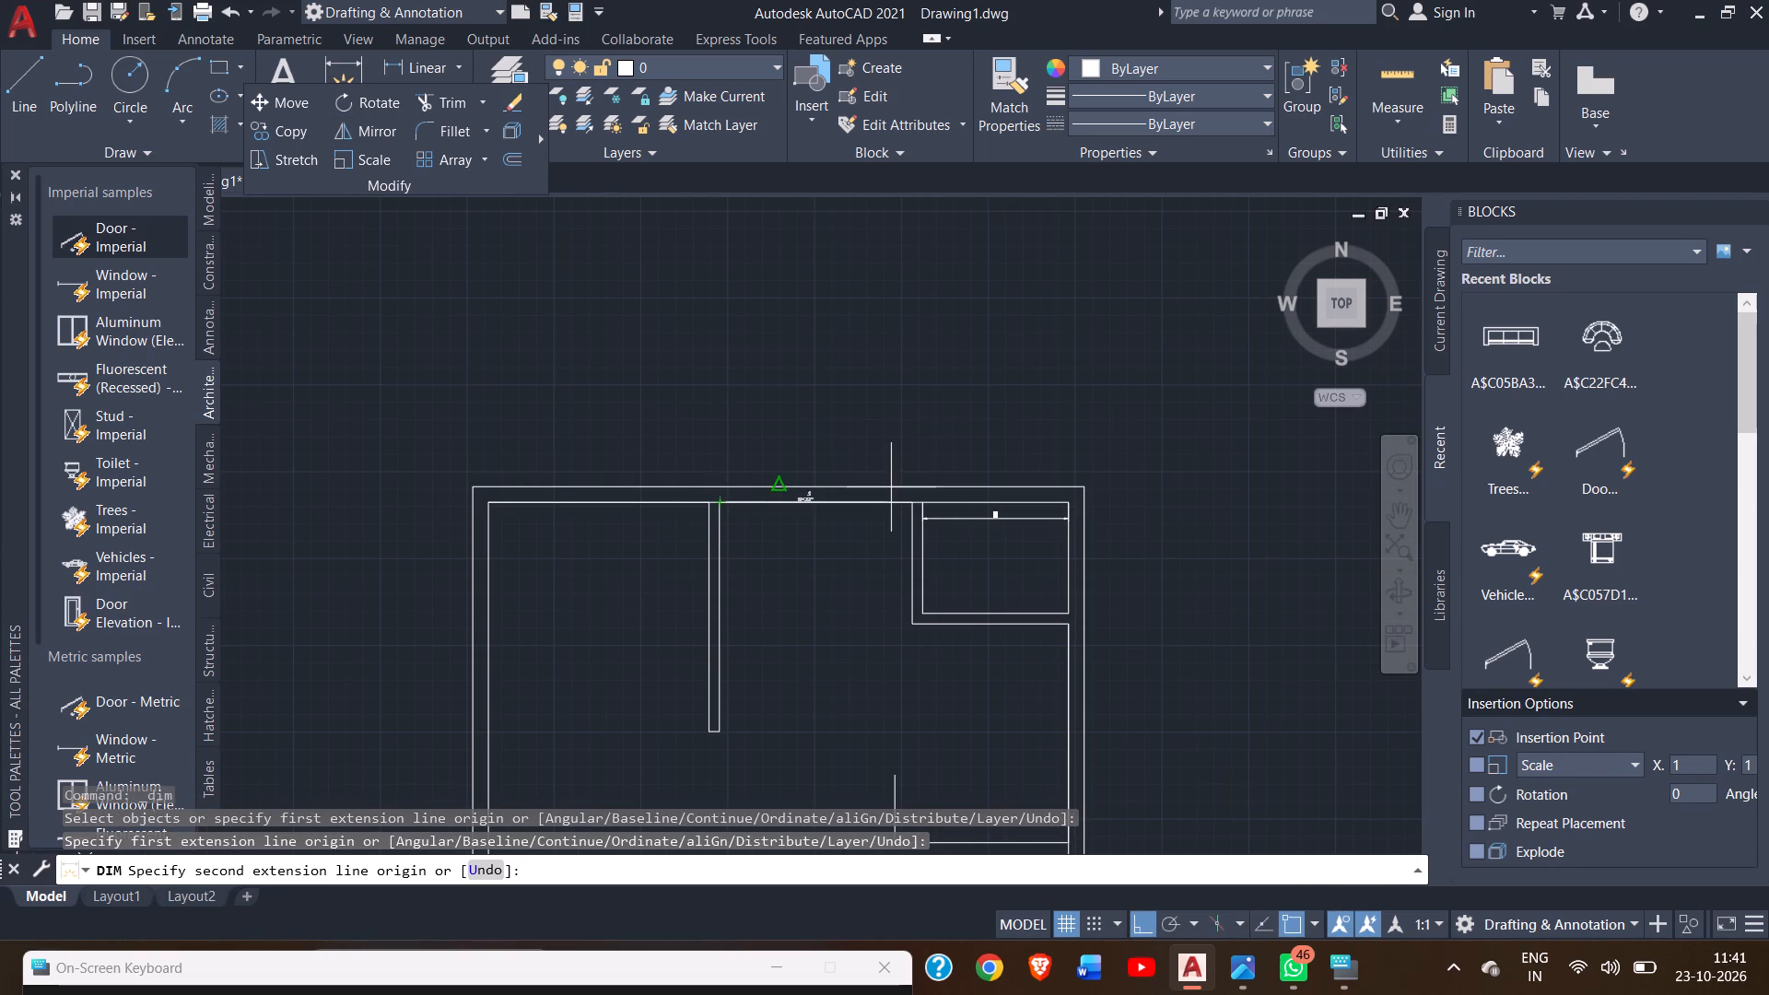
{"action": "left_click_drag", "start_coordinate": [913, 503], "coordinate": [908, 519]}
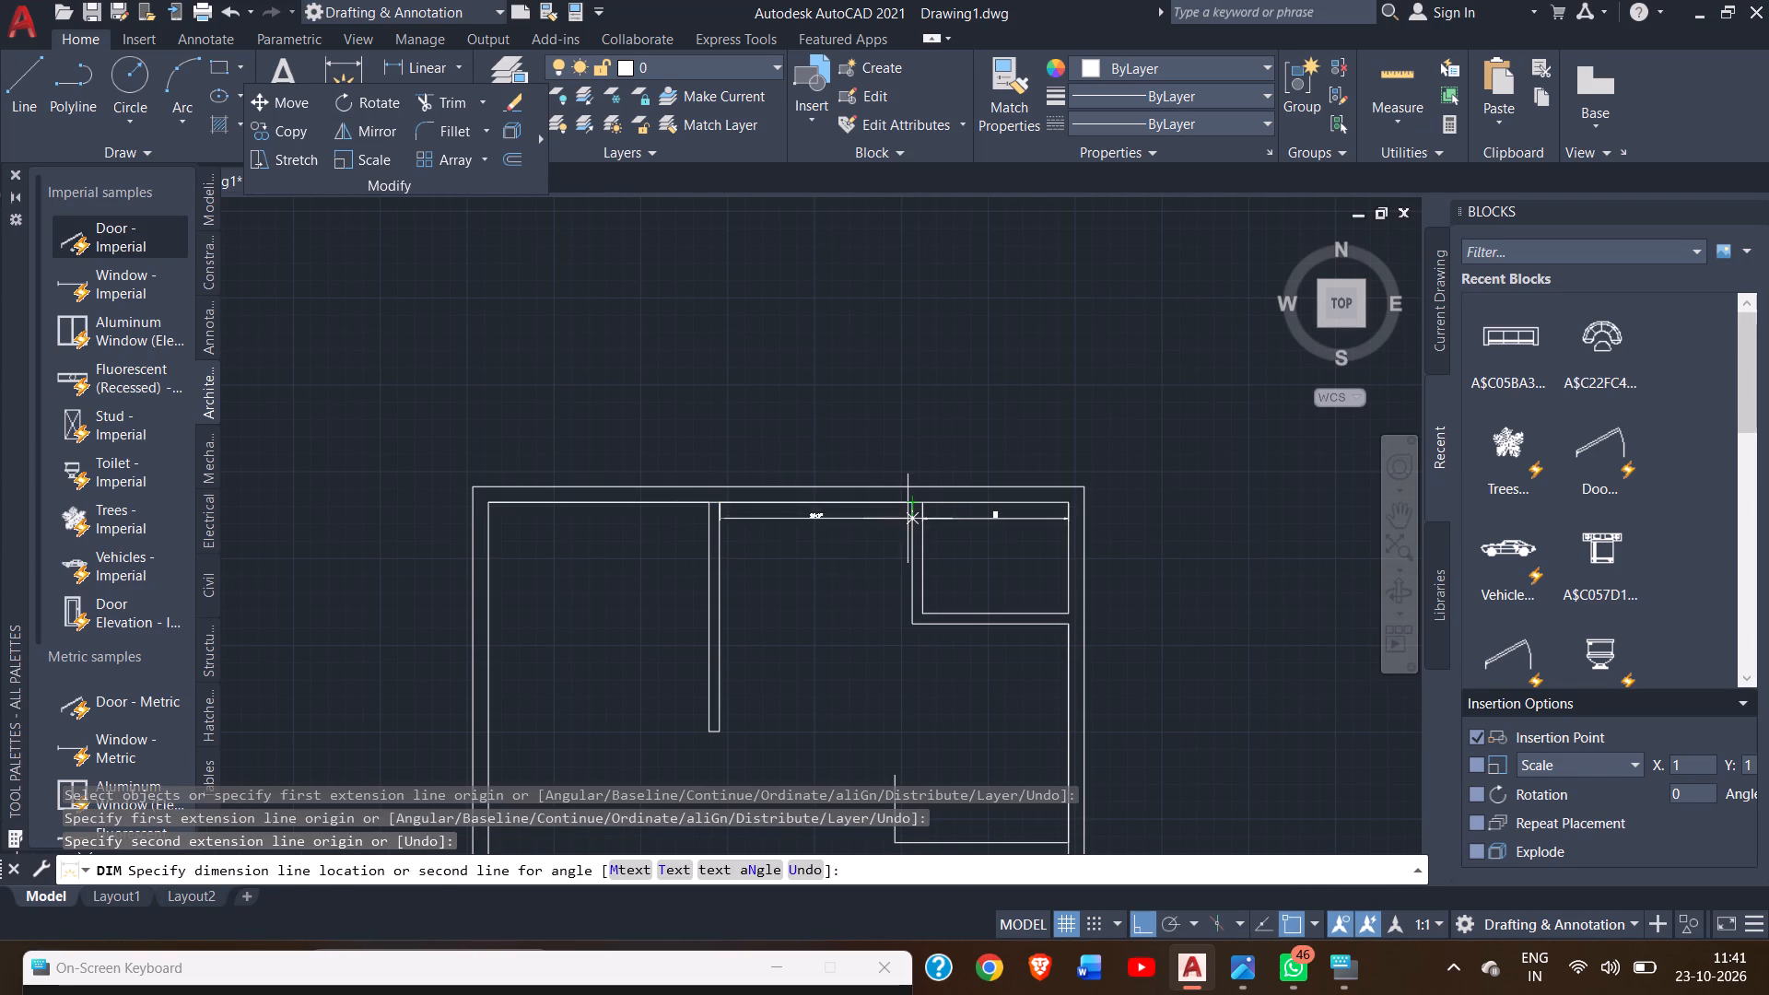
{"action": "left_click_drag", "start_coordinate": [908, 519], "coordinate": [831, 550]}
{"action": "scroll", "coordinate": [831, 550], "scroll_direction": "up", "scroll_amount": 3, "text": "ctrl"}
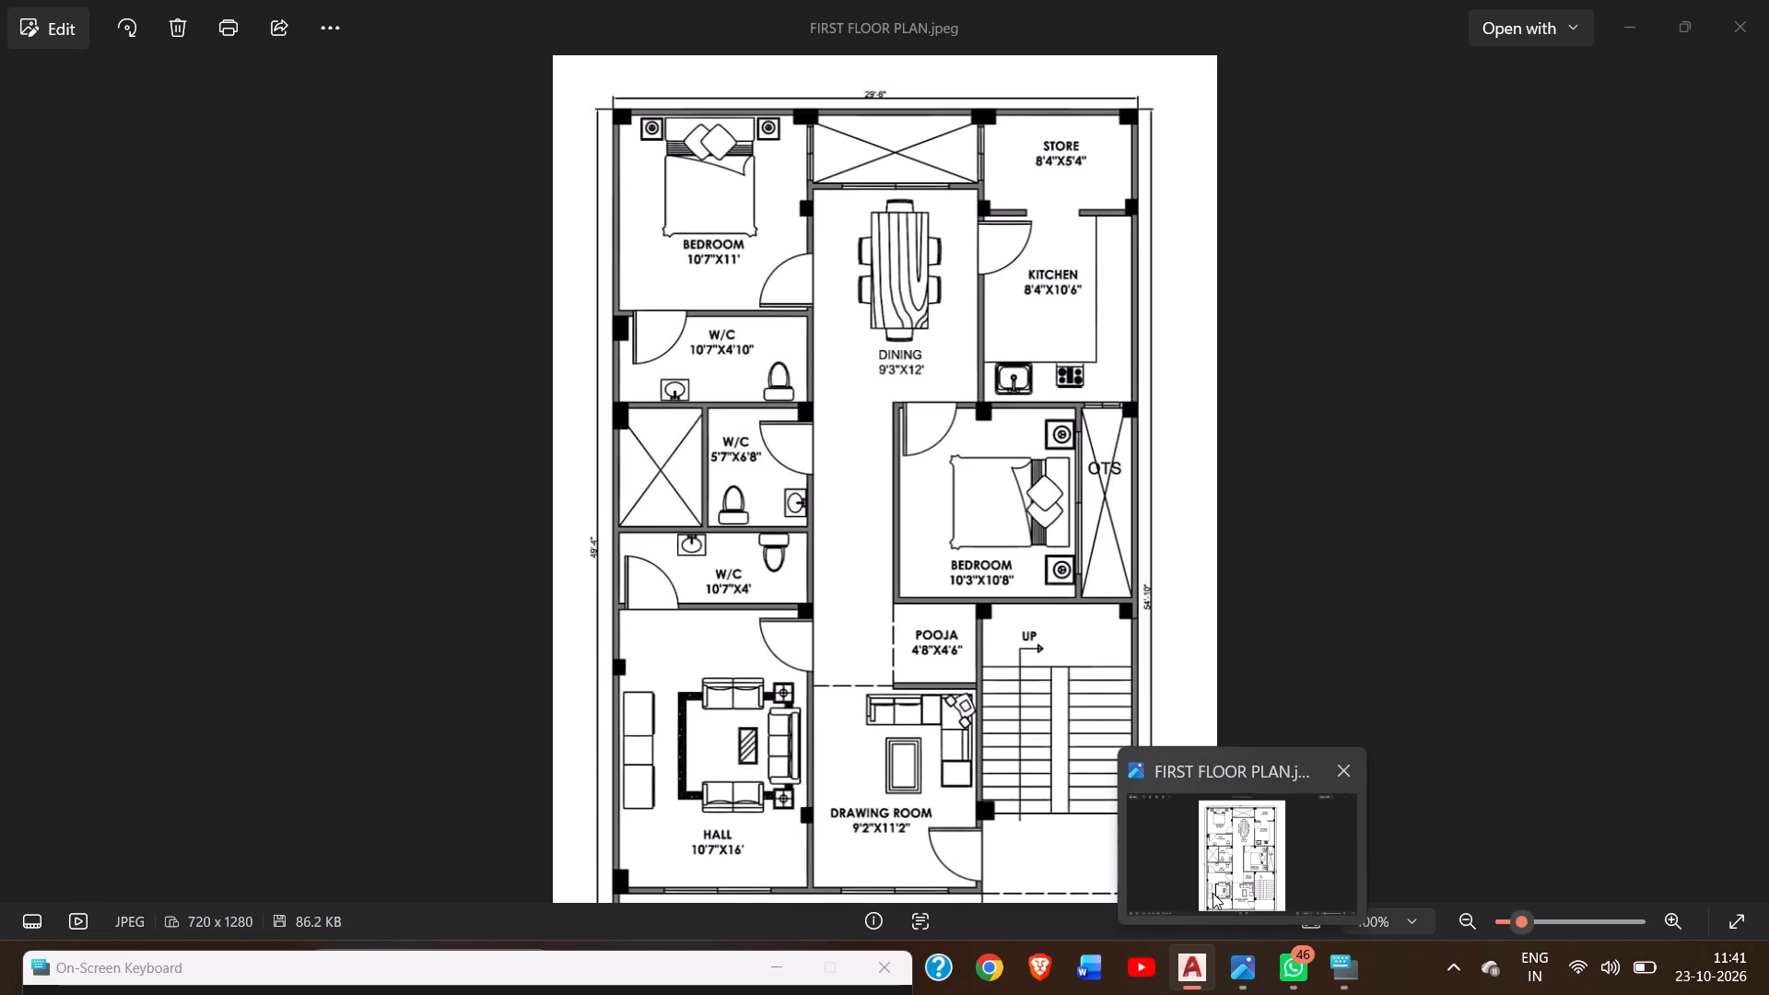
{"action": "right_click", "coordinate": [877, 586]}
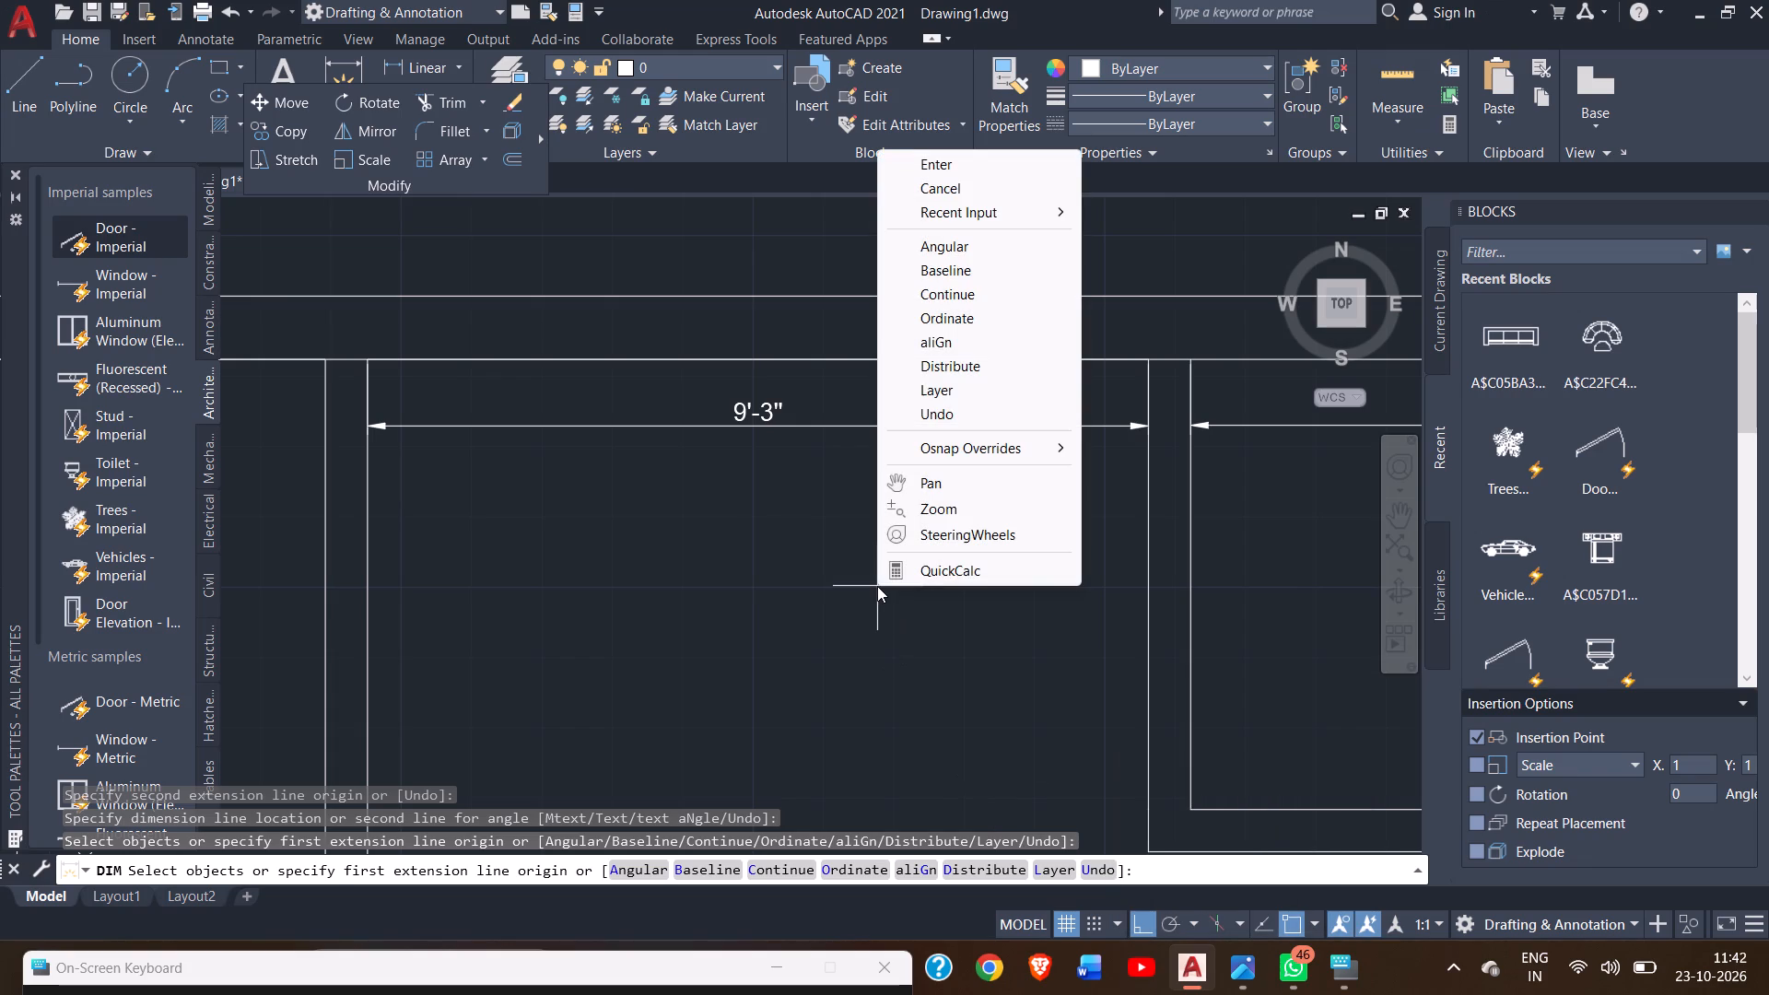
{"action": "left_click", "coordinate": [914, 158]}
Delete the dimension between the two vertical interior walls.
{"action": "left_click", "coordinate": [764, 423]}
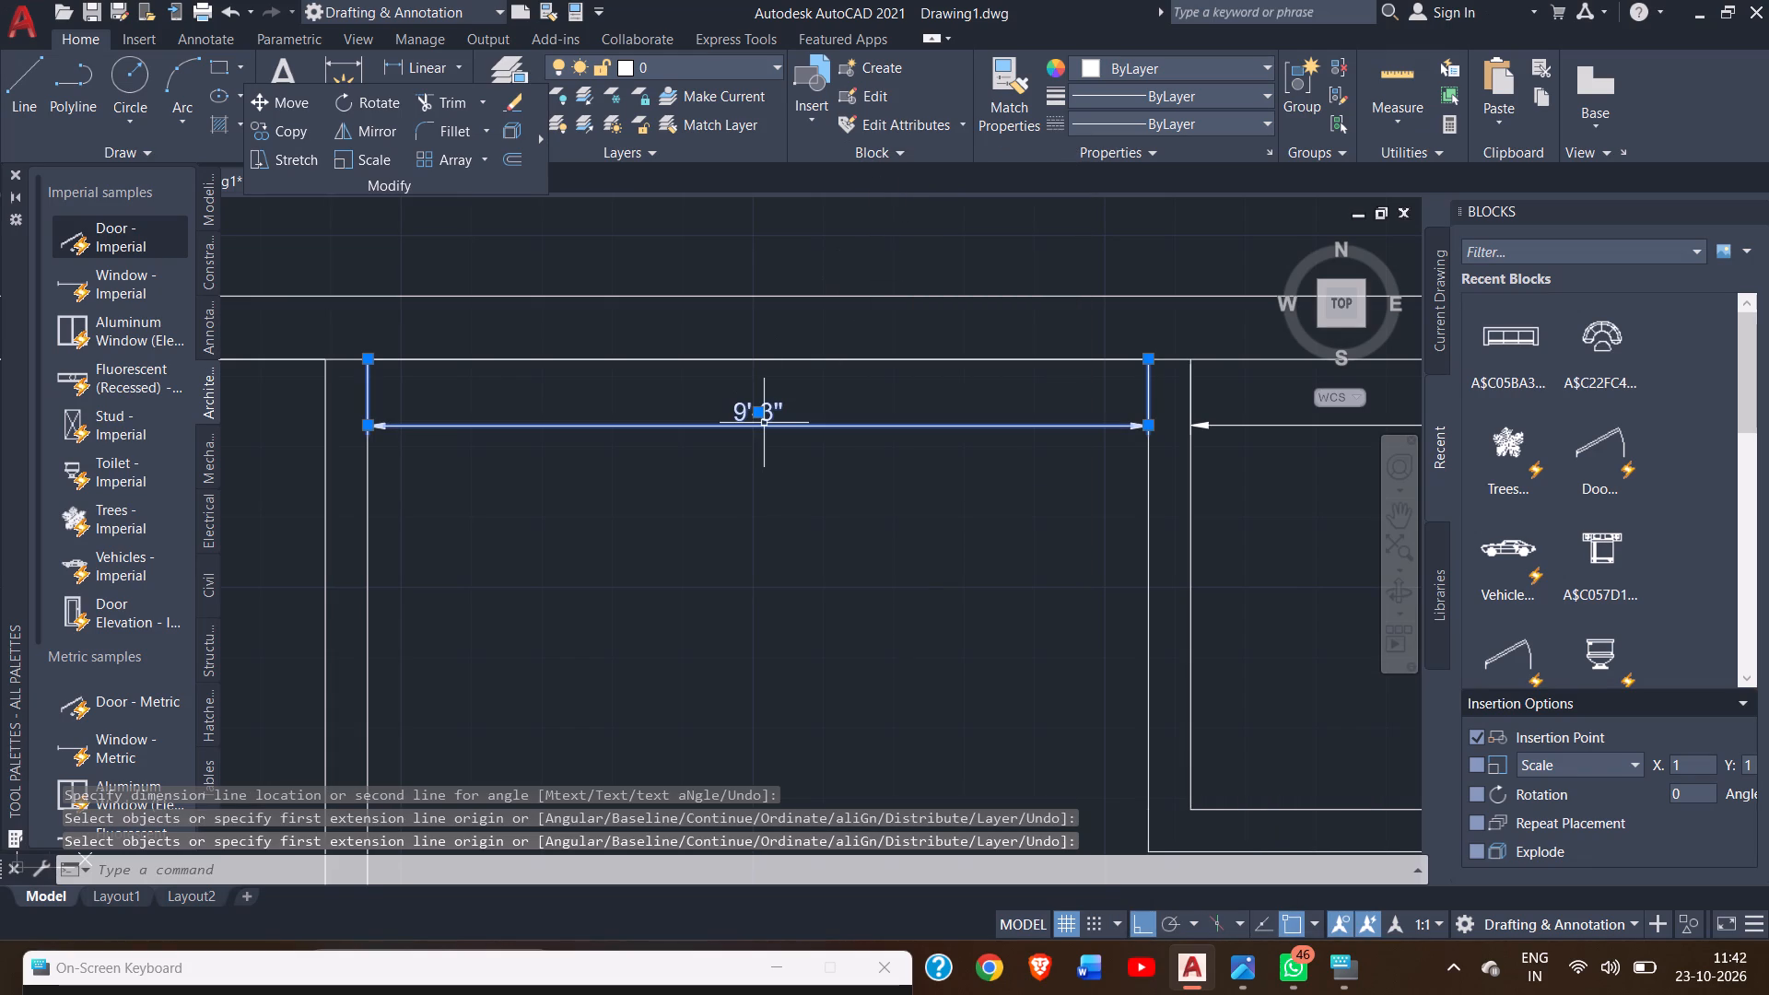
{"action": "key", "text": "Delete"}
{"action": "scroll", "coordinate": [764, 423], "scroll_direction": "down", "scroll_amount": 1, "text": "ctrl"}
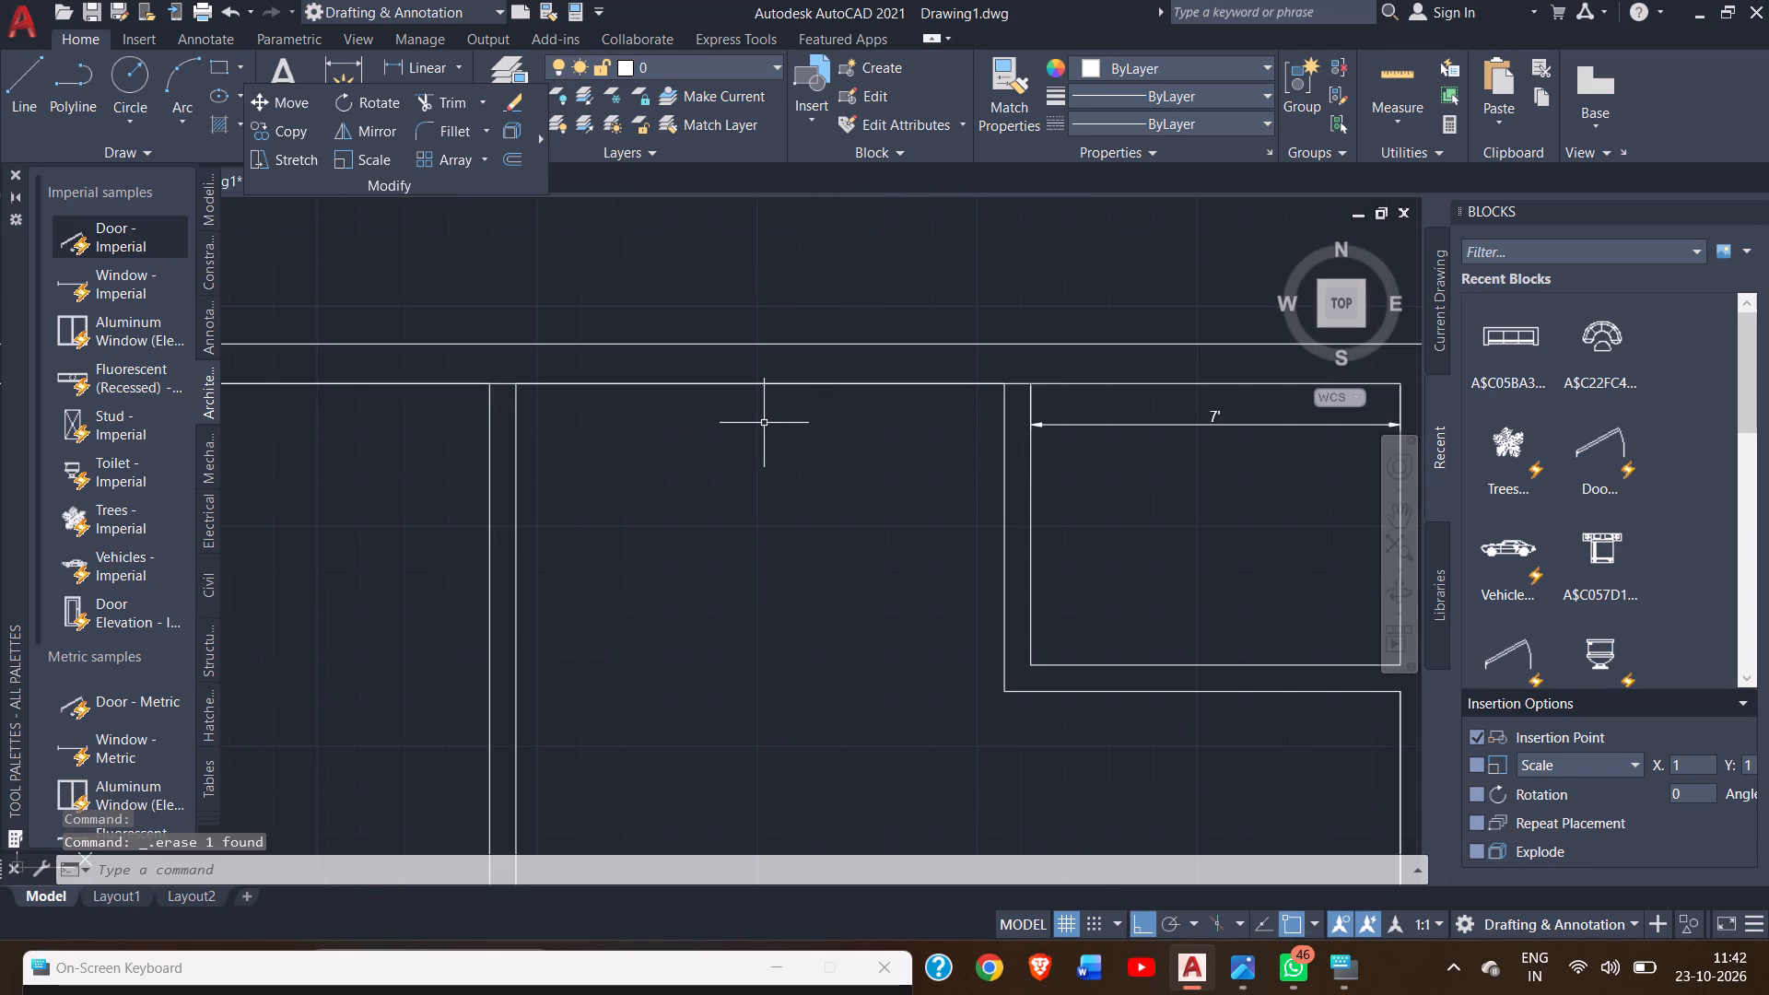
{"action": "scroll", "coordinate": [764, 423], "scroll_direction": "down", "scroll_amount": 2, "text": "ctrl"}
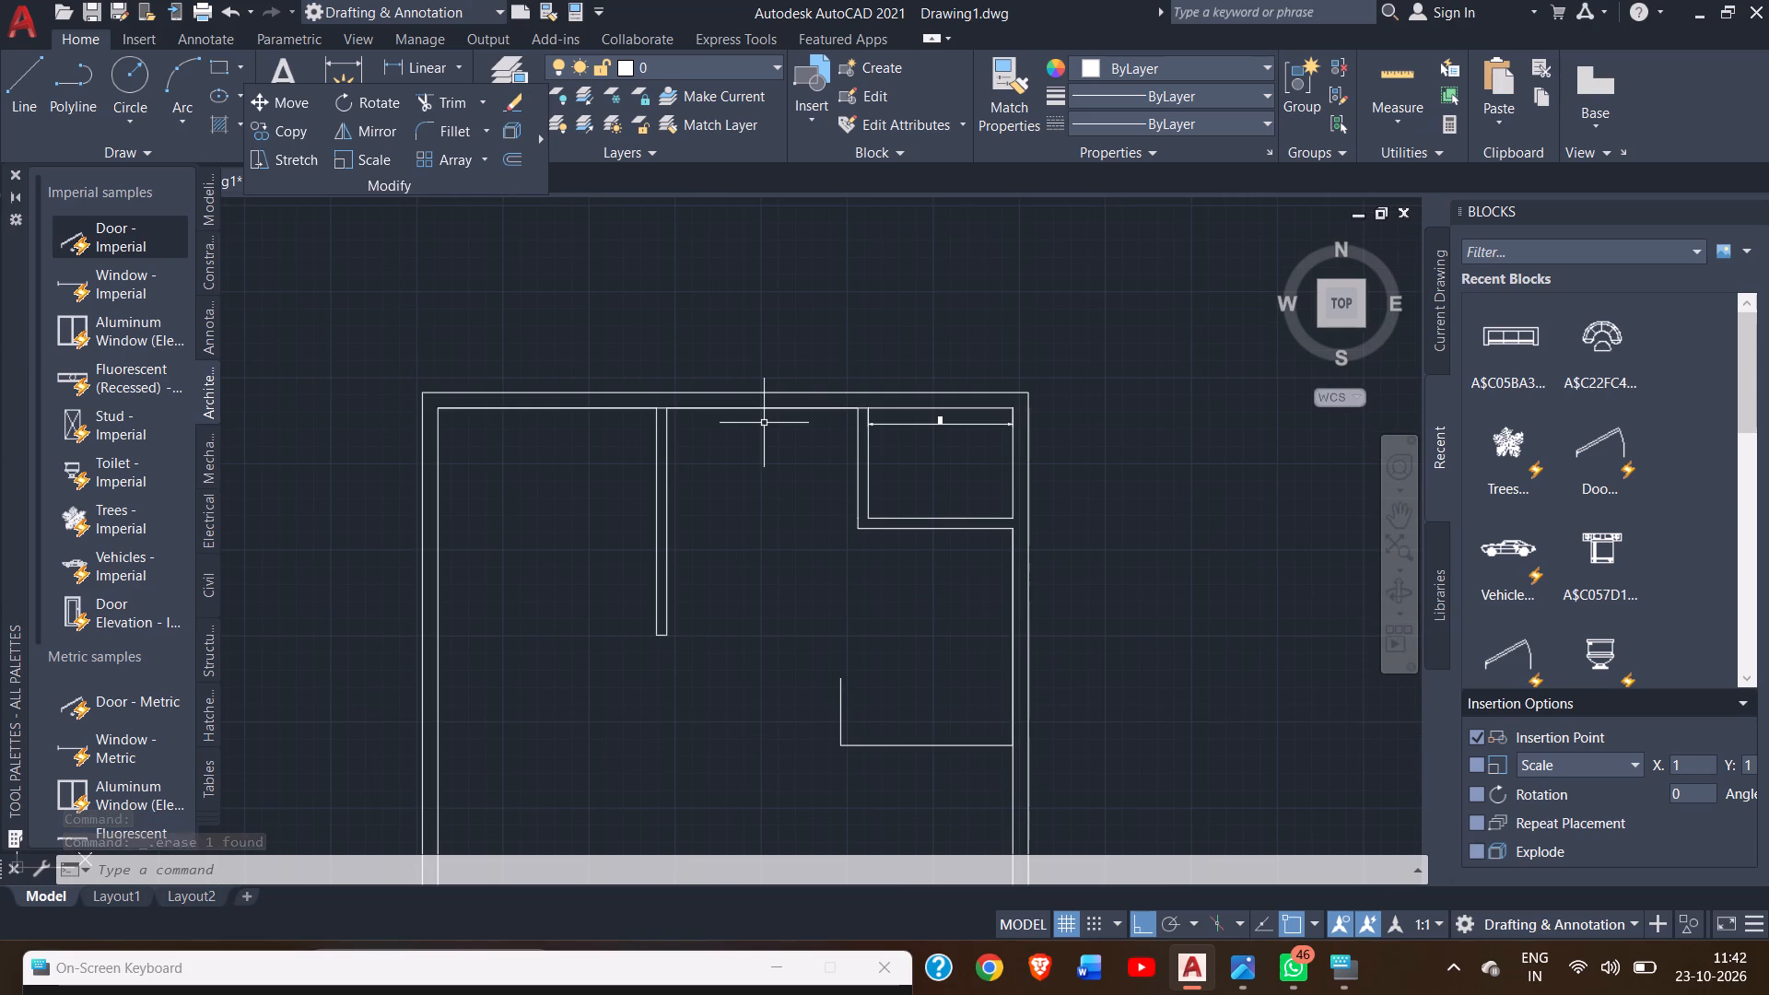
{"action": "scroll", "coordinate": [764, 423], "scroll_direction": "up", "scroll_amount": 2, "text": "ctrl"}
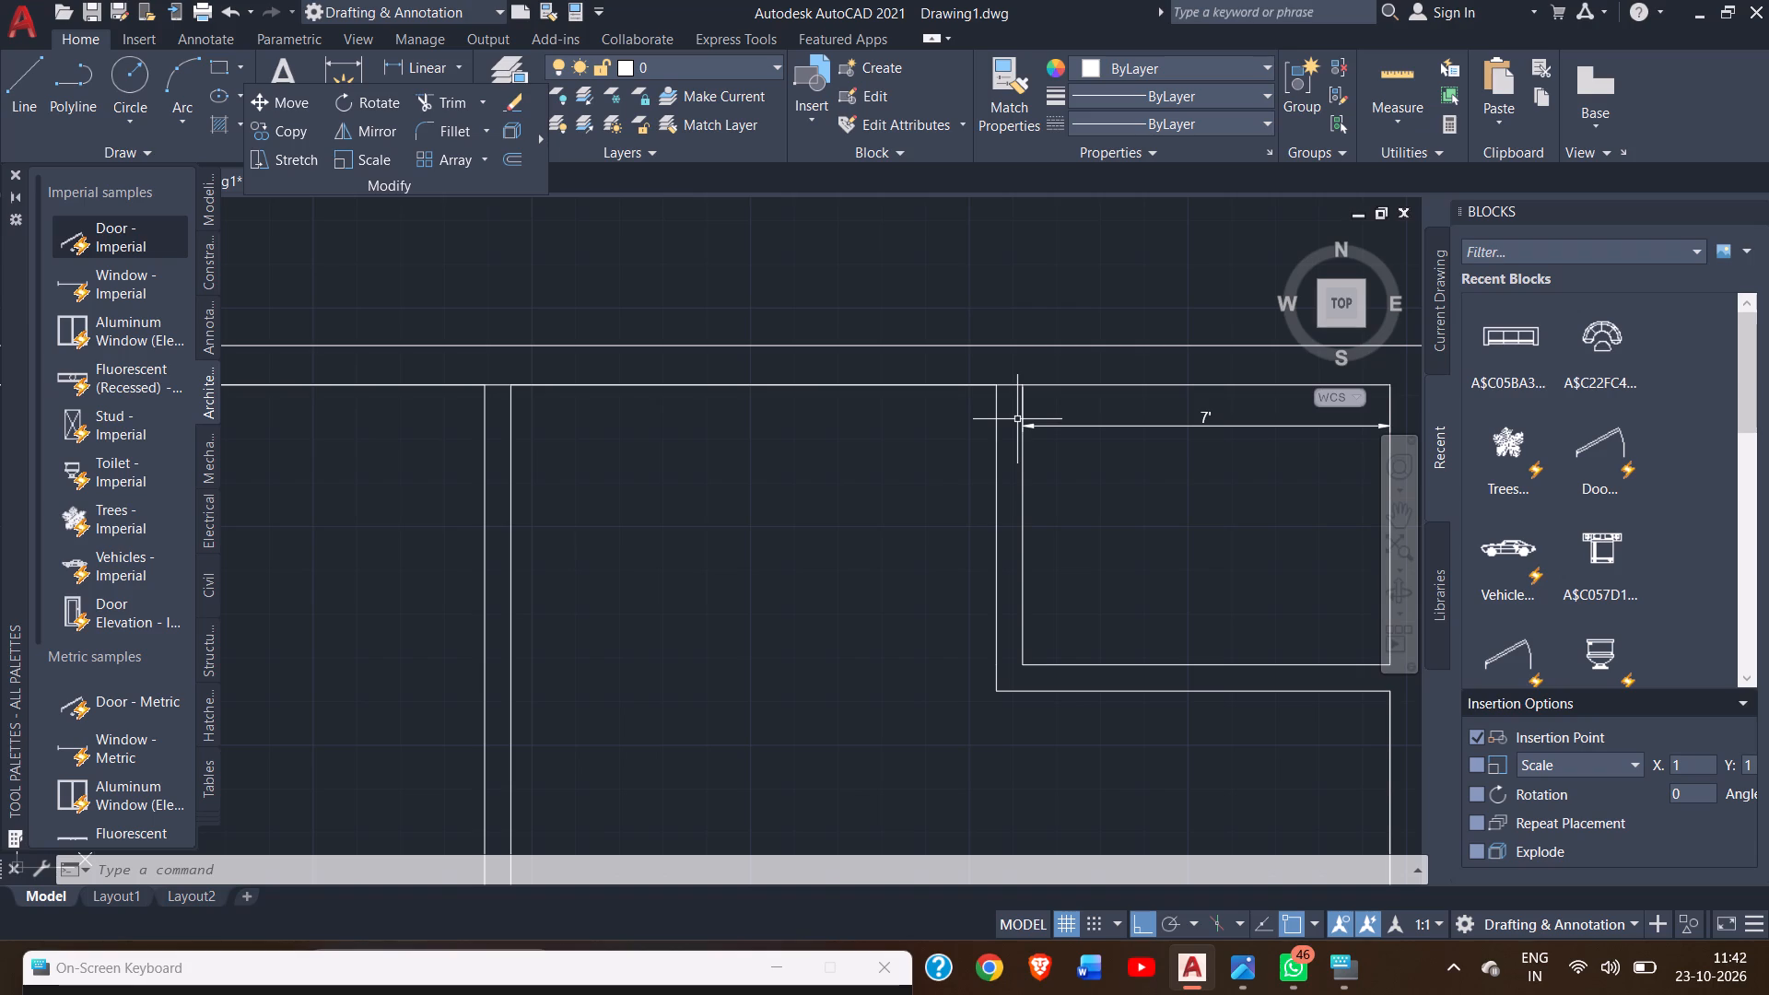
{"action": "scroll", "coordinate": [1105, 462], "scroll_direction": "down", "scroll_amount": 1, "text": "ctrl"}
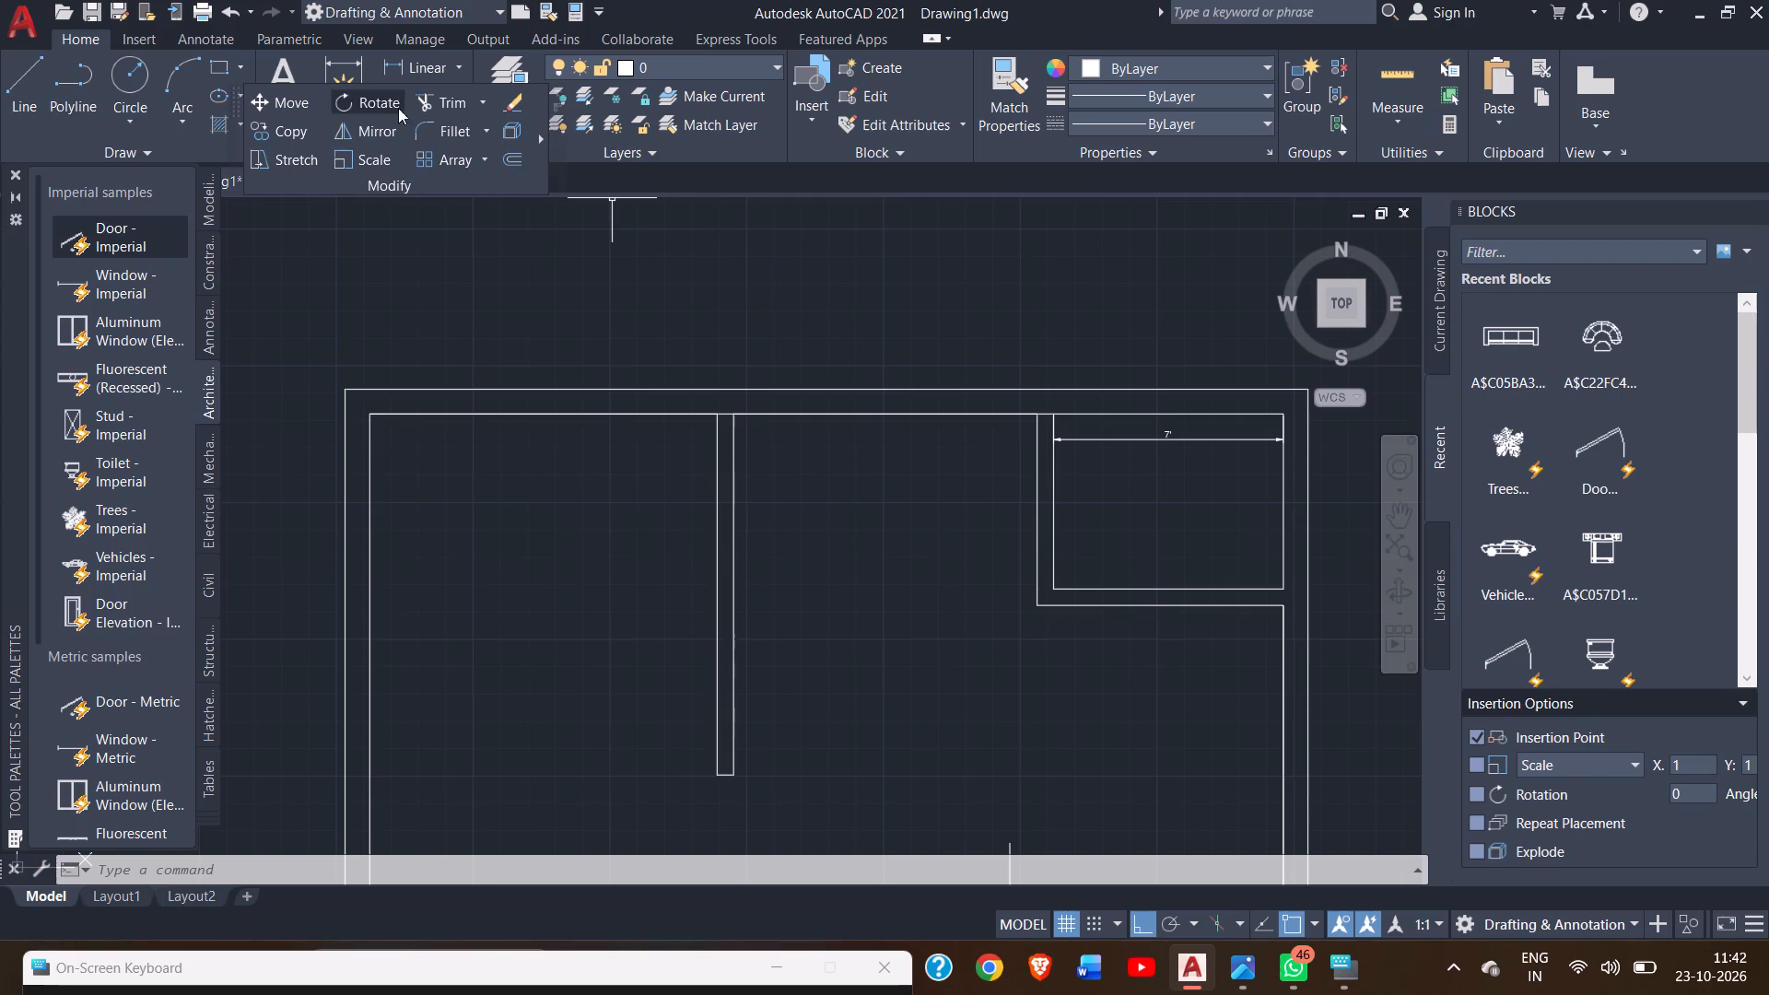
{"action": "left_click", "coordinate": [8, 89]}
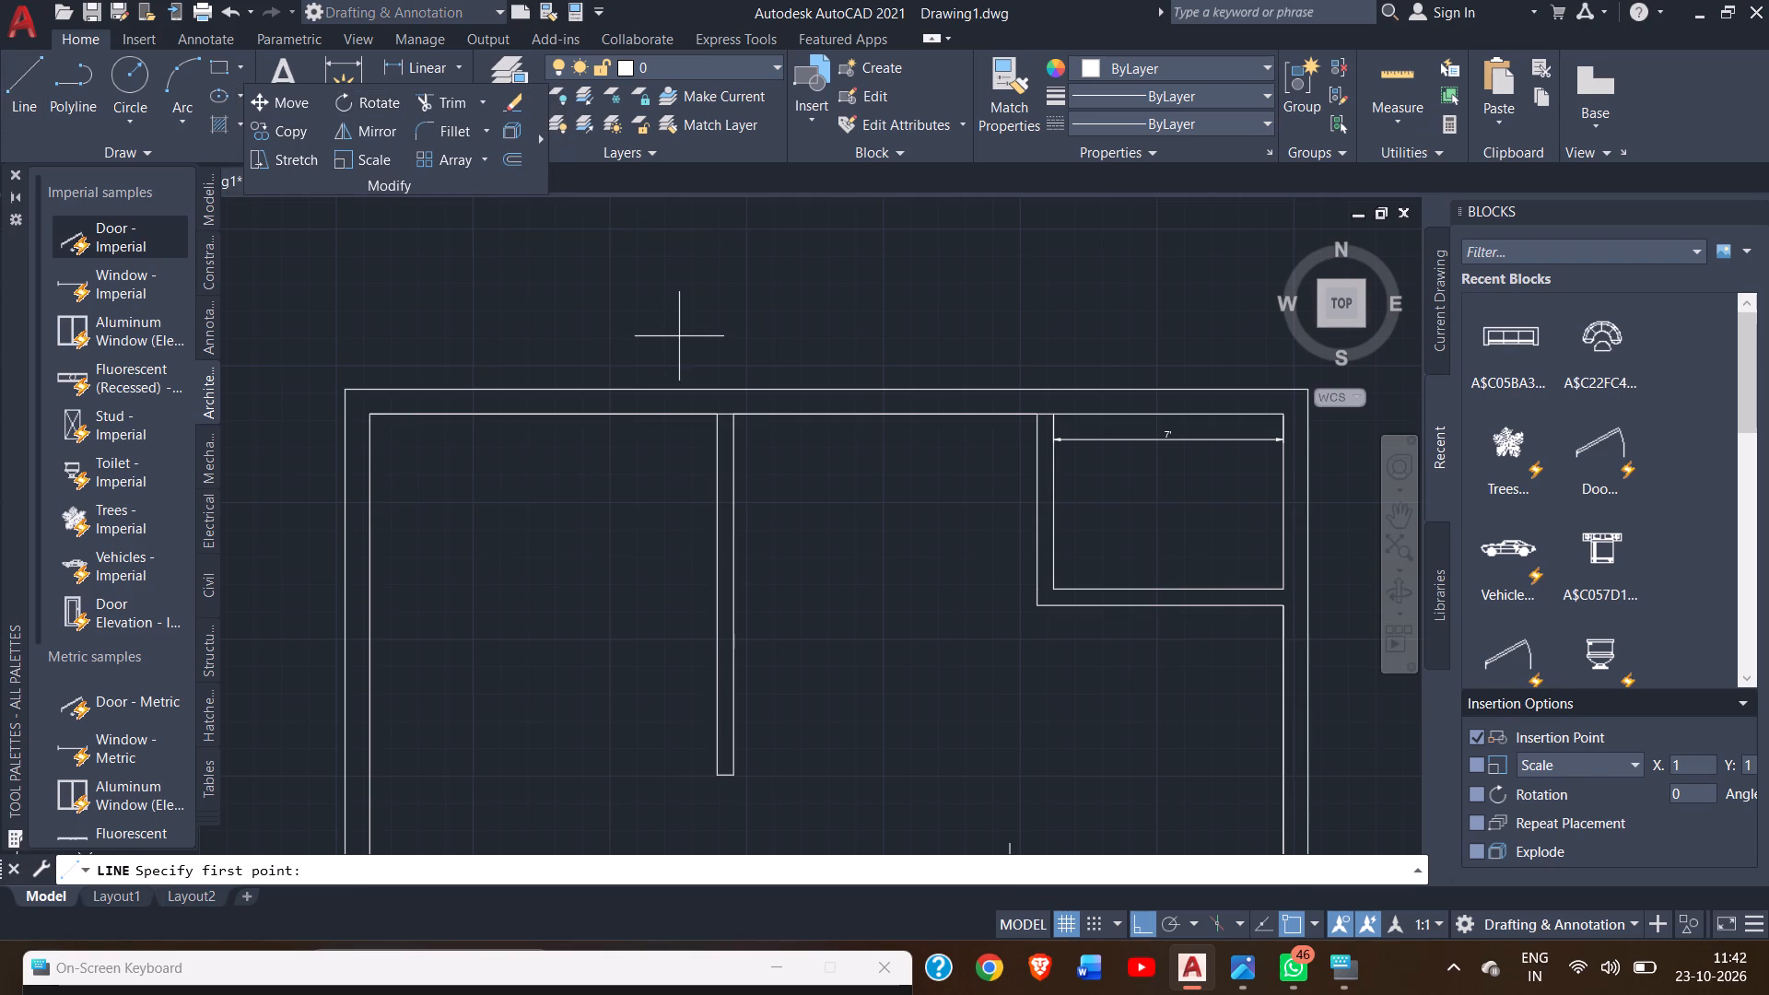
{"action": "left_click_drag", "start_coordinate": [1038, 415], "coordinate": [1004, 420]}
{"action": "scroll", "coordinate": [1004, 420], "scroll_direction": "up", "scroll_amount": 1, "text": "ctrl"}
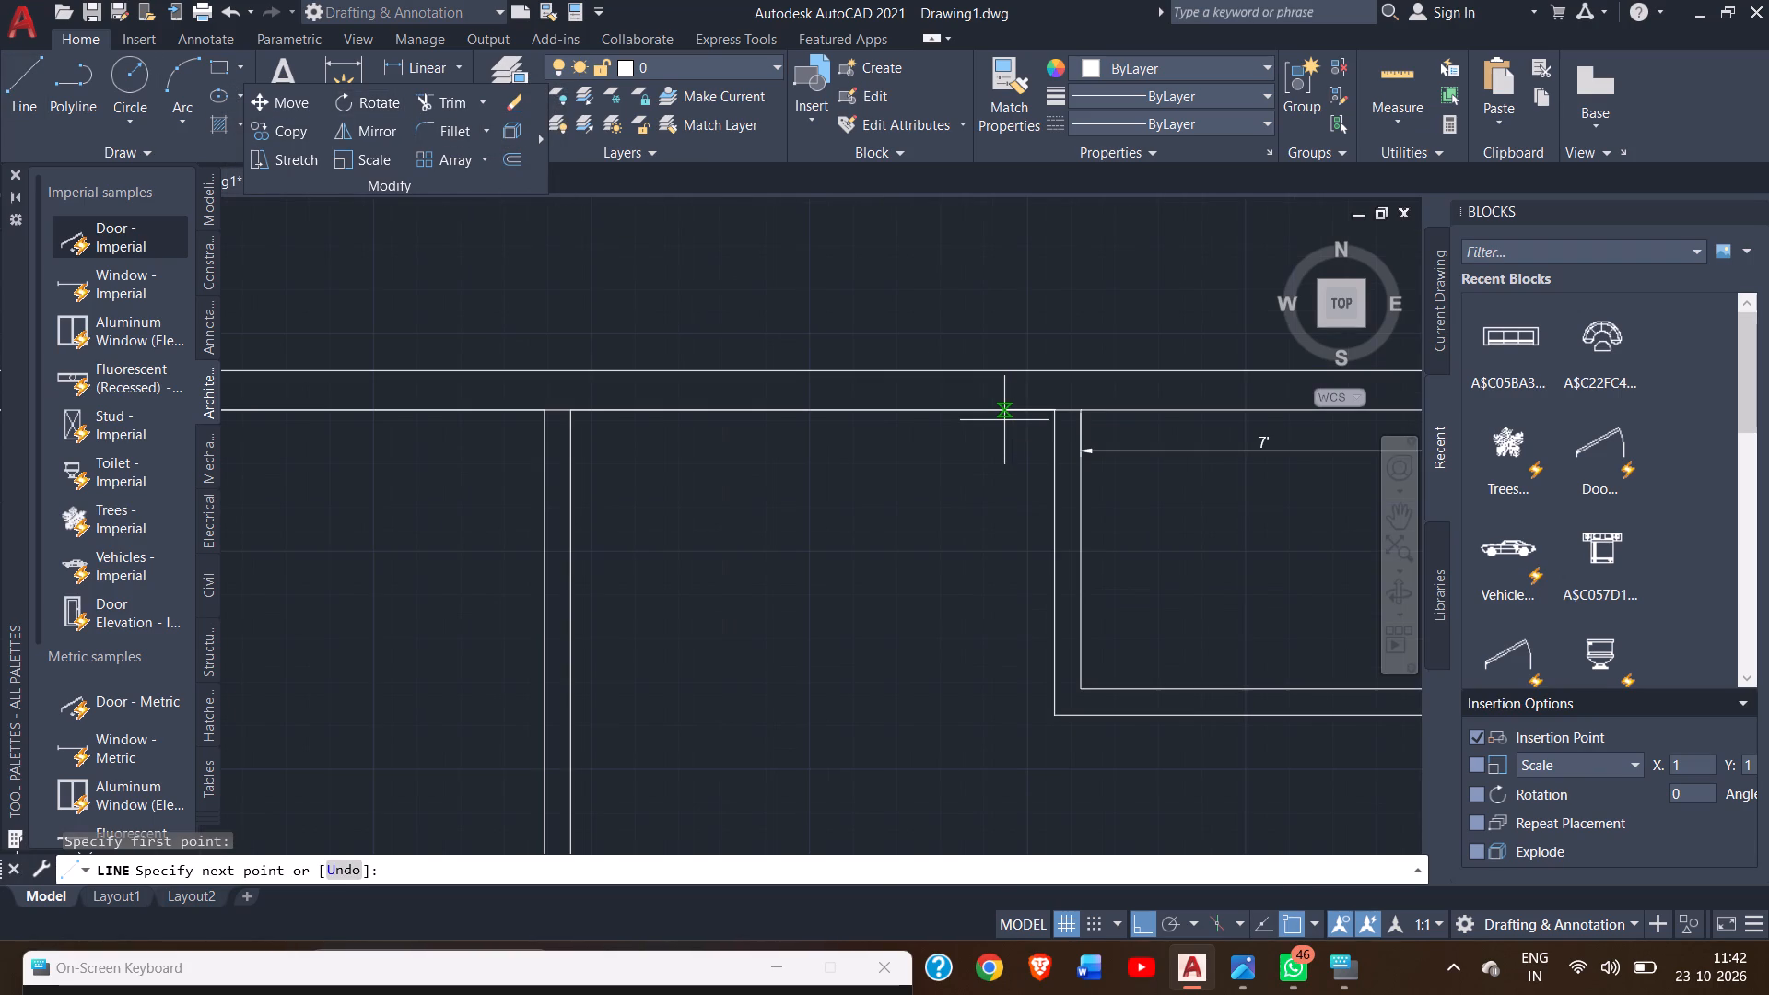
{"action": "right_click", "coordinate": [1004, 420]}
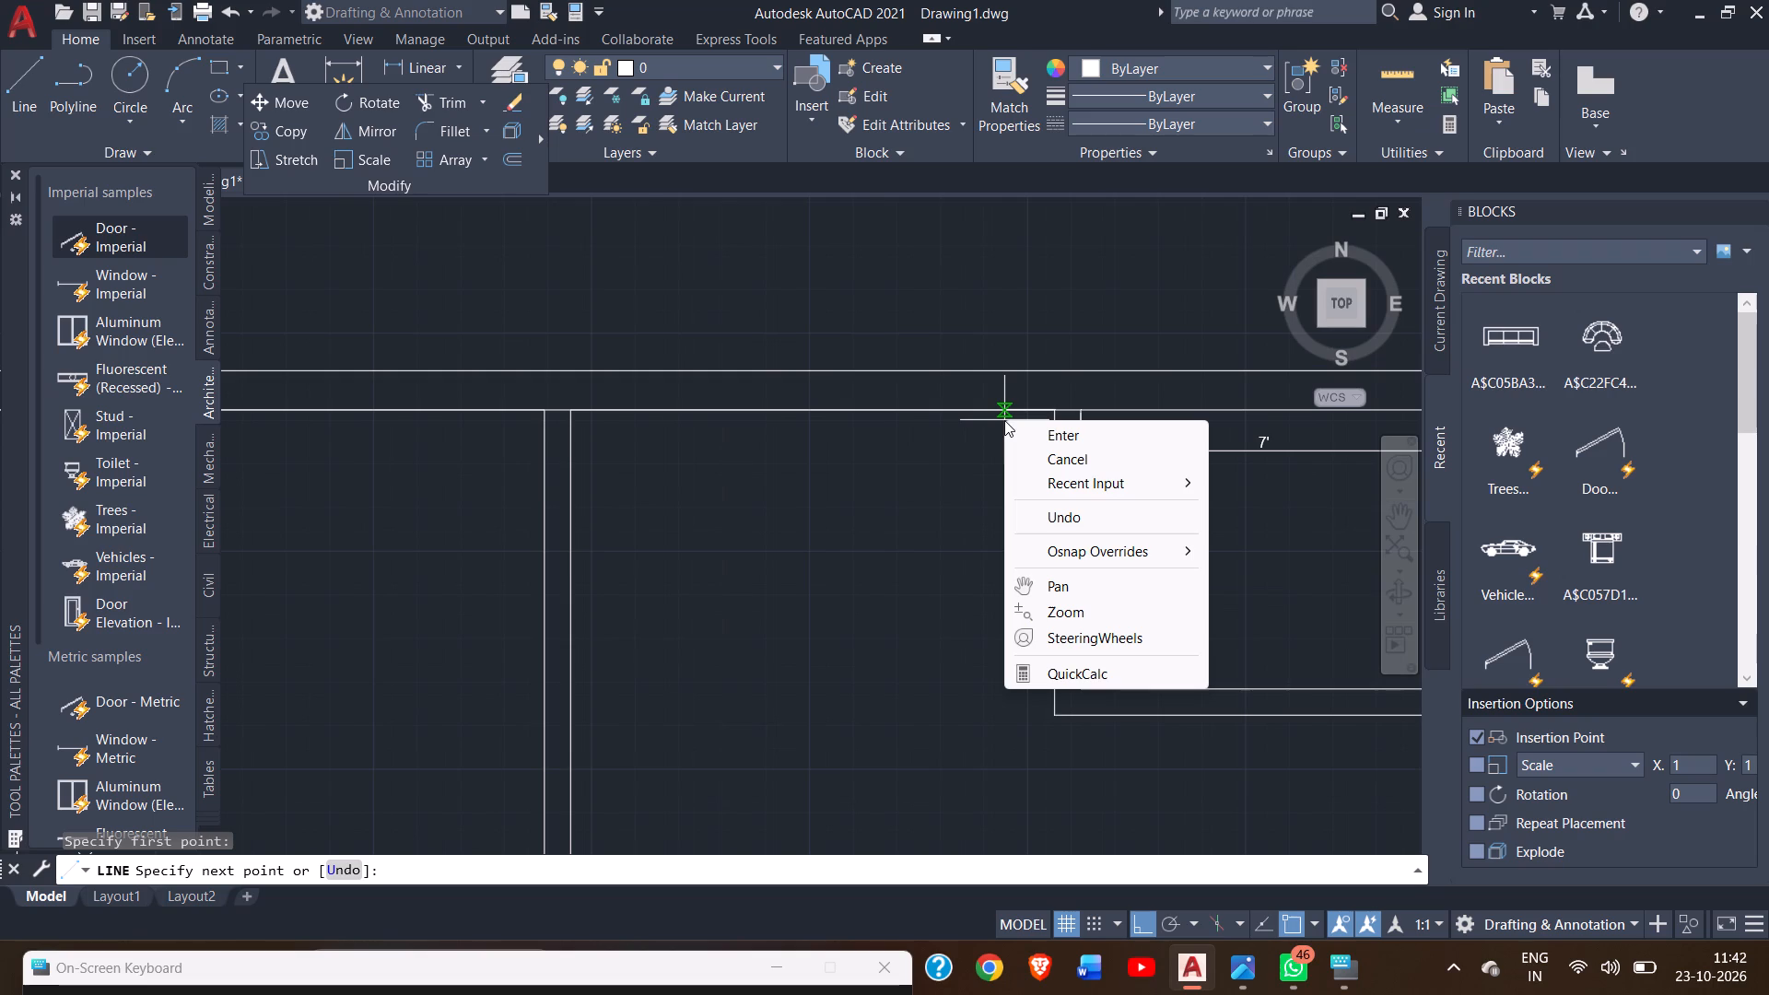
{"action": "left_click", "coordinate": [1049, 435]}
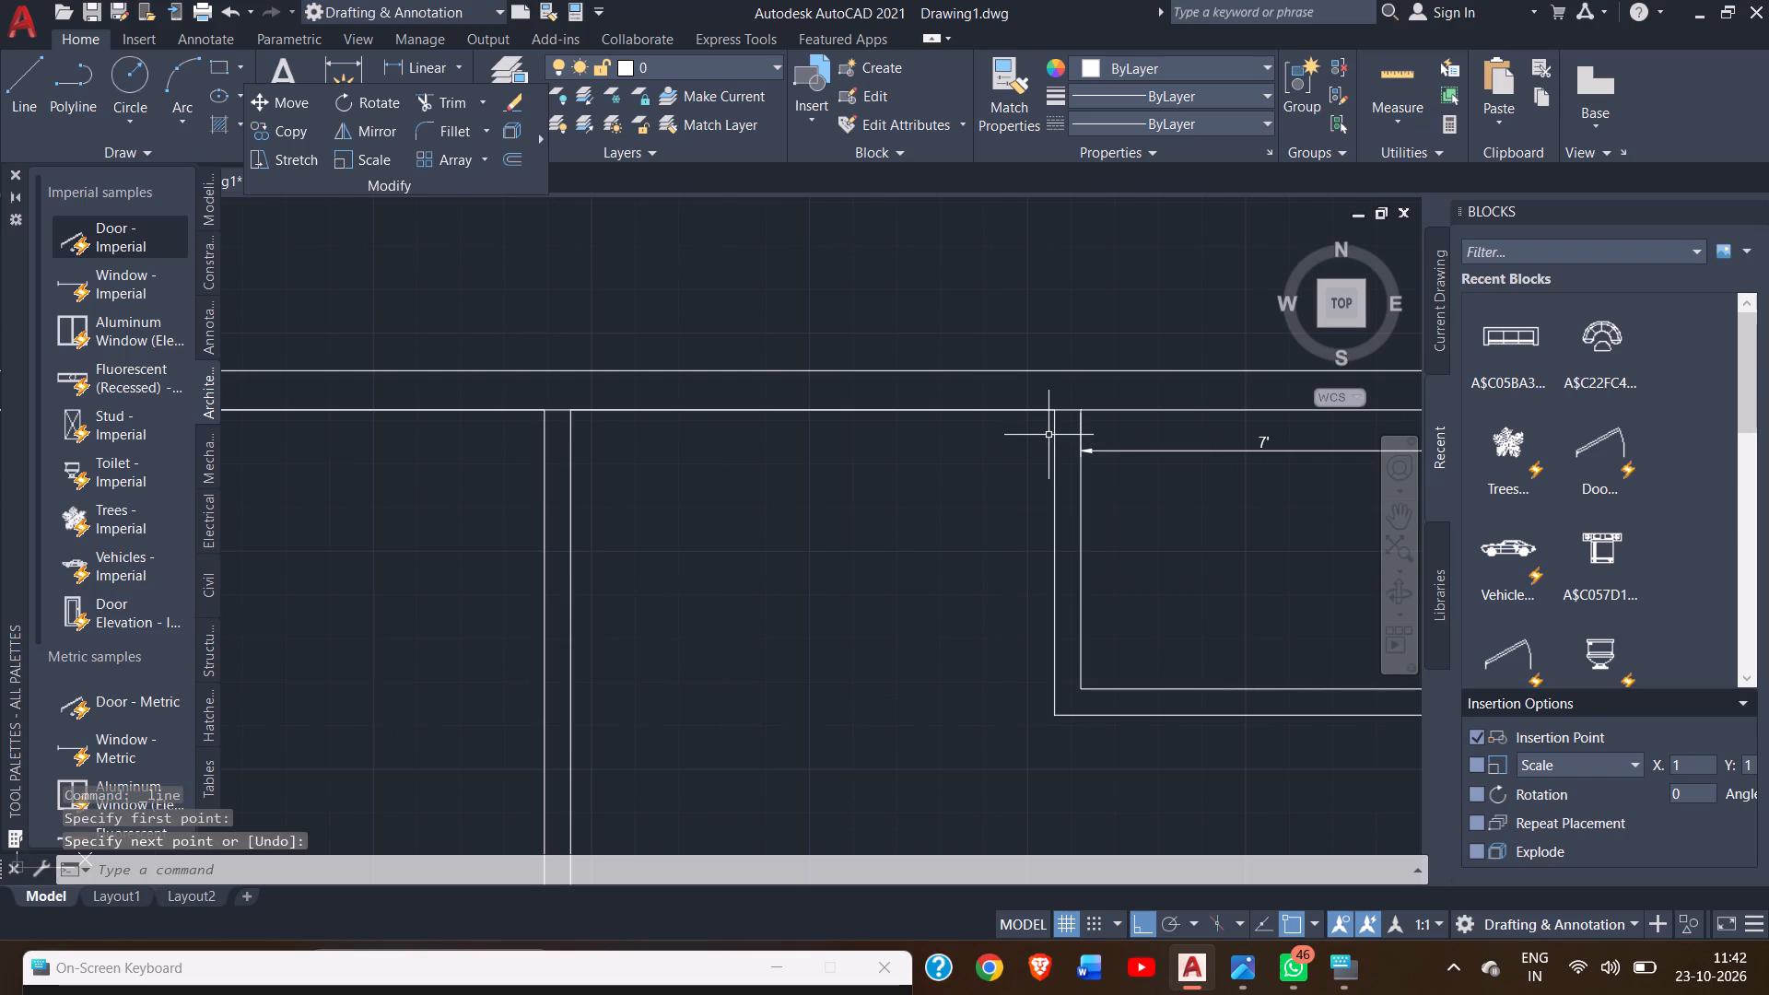
Delete both vertical face lines of the second interior wall, between the top outer wall and the horizontal wall.
{"action": "left_click", "coordinate": [1079, 480]}
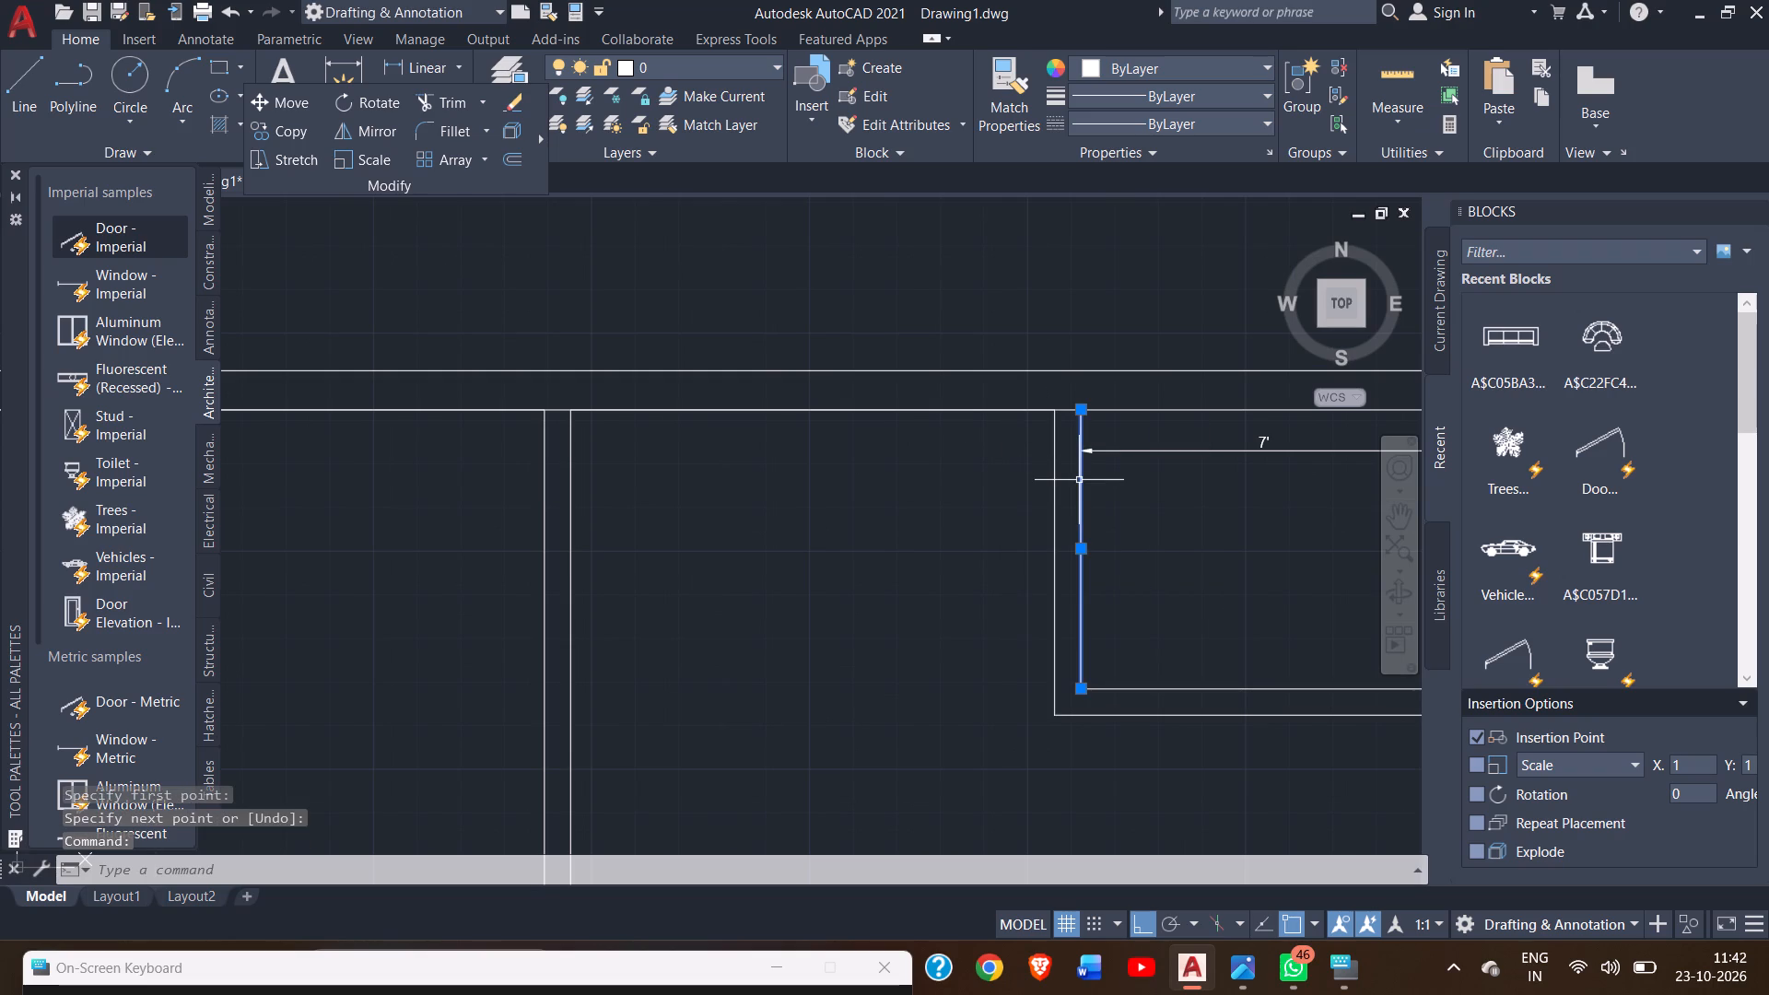
{"action": "key", "text": "Delete"}
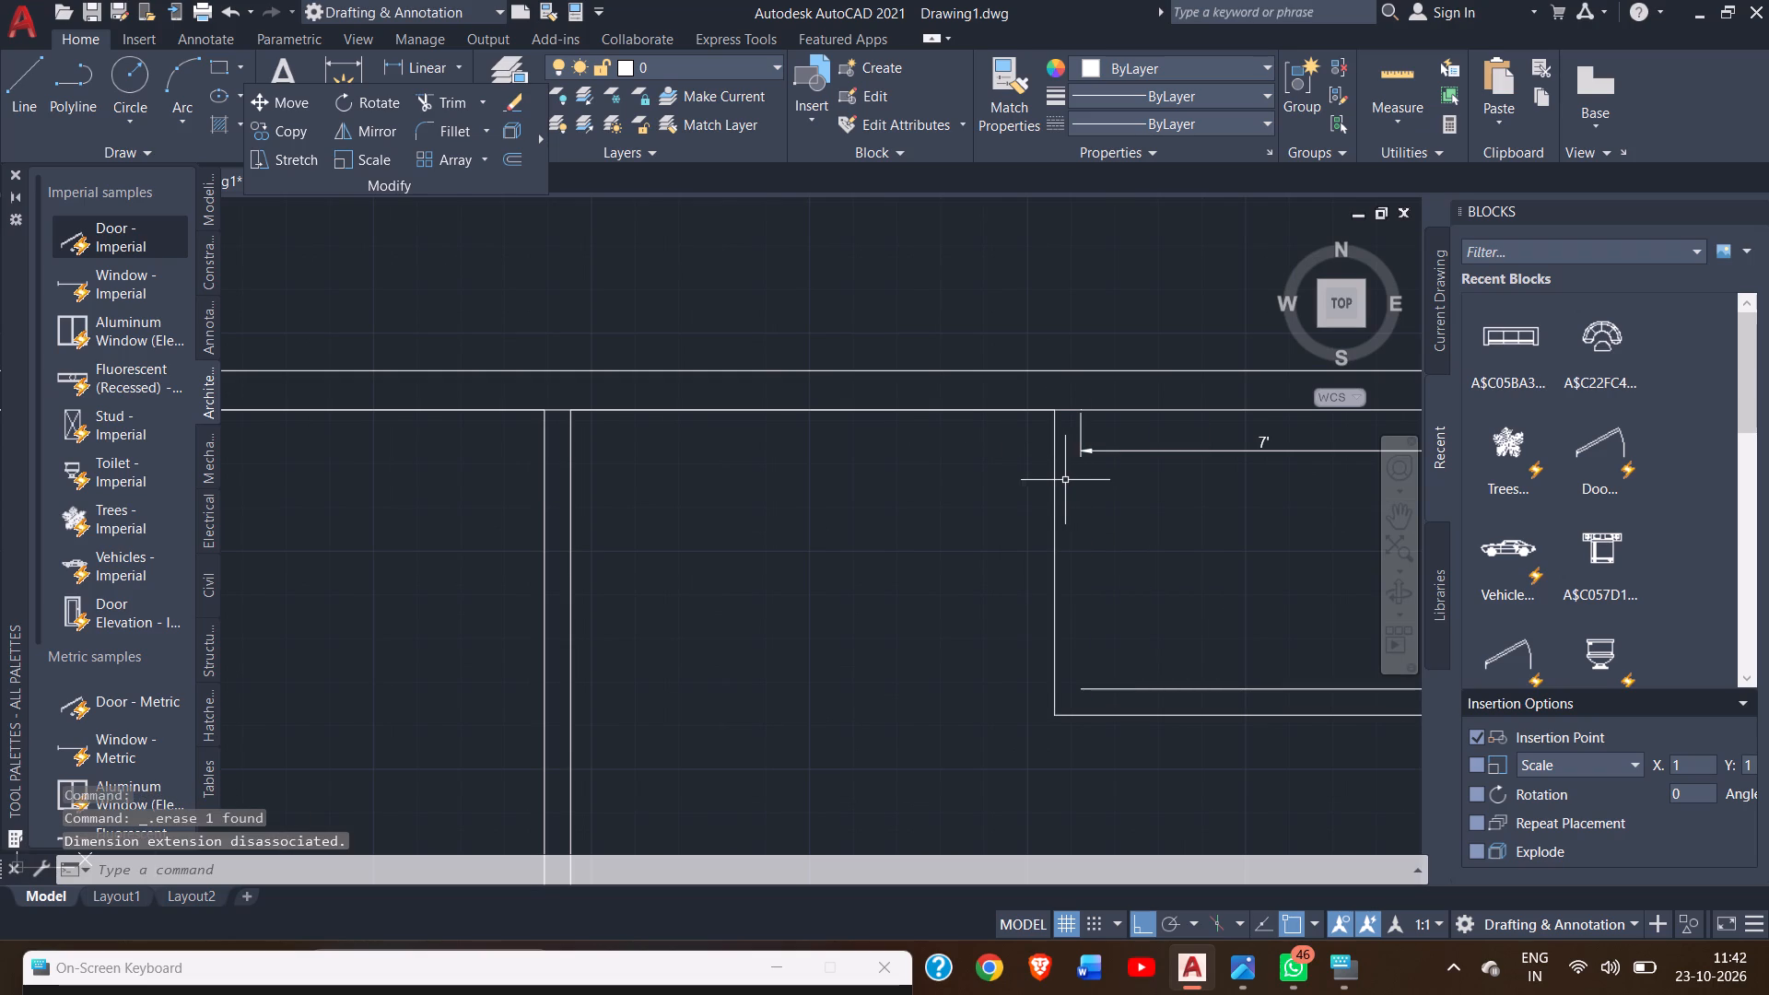
{"action": "left_click", "coordinate": [1057, 477]}
{"action": "key", "text": "Delete"}
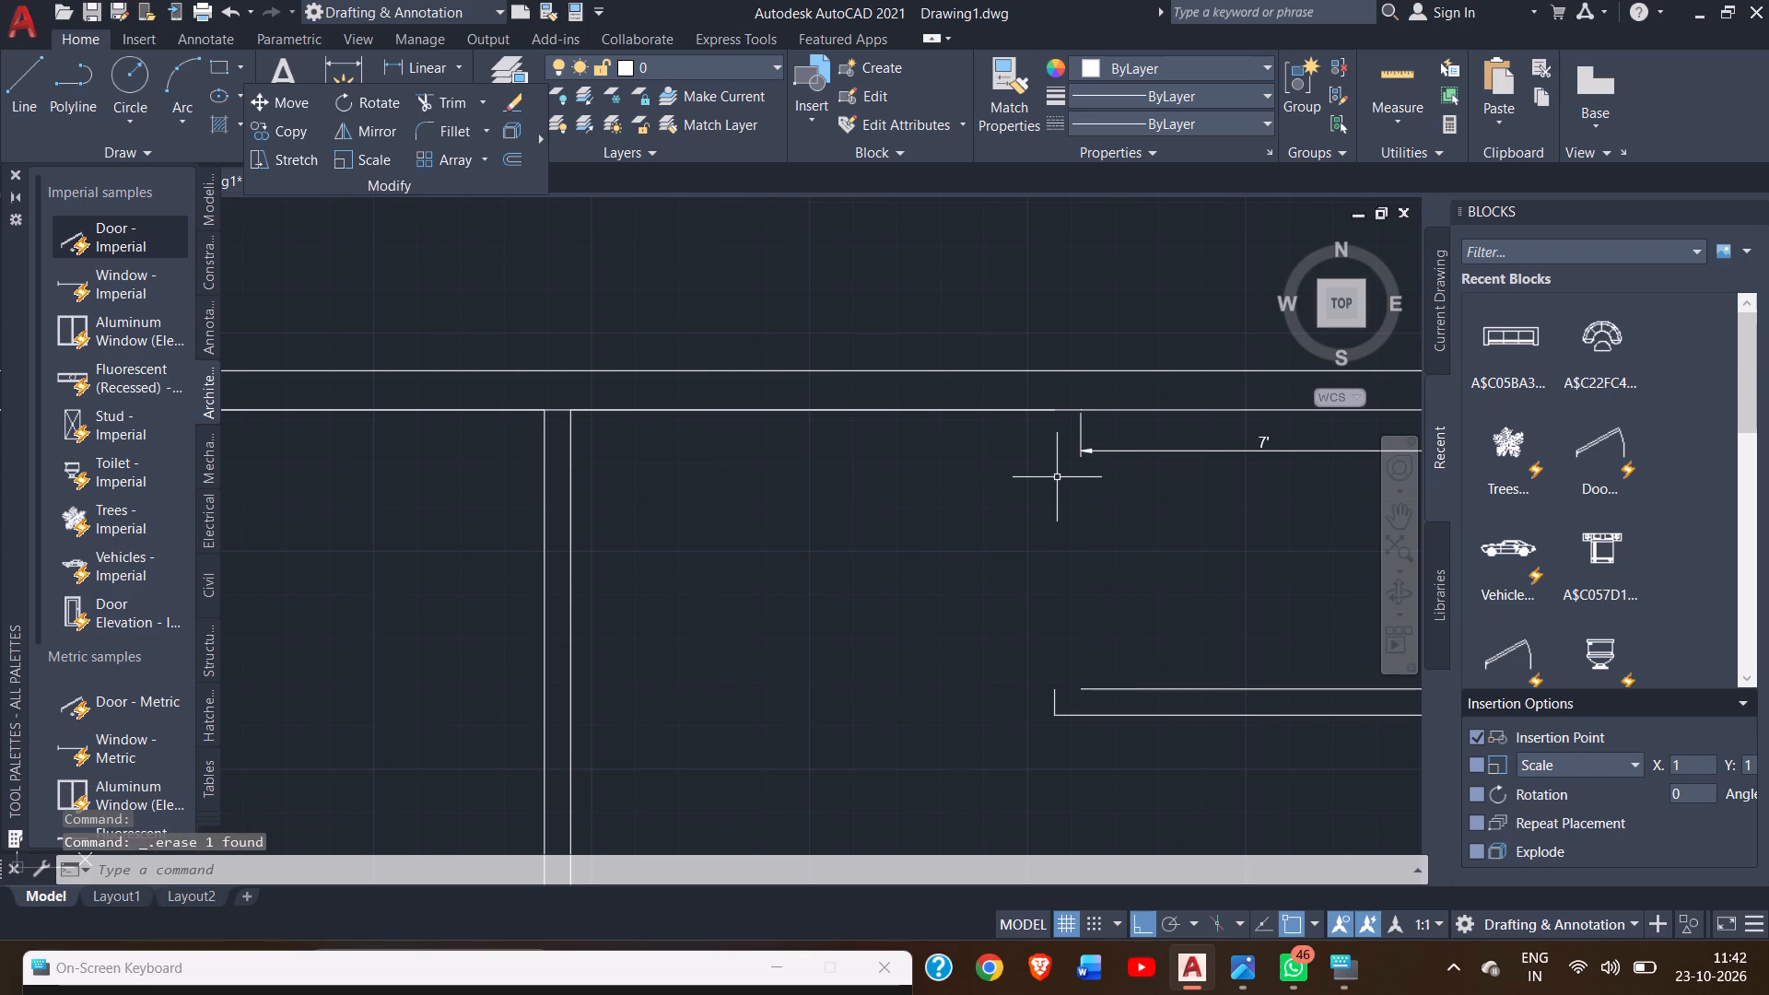
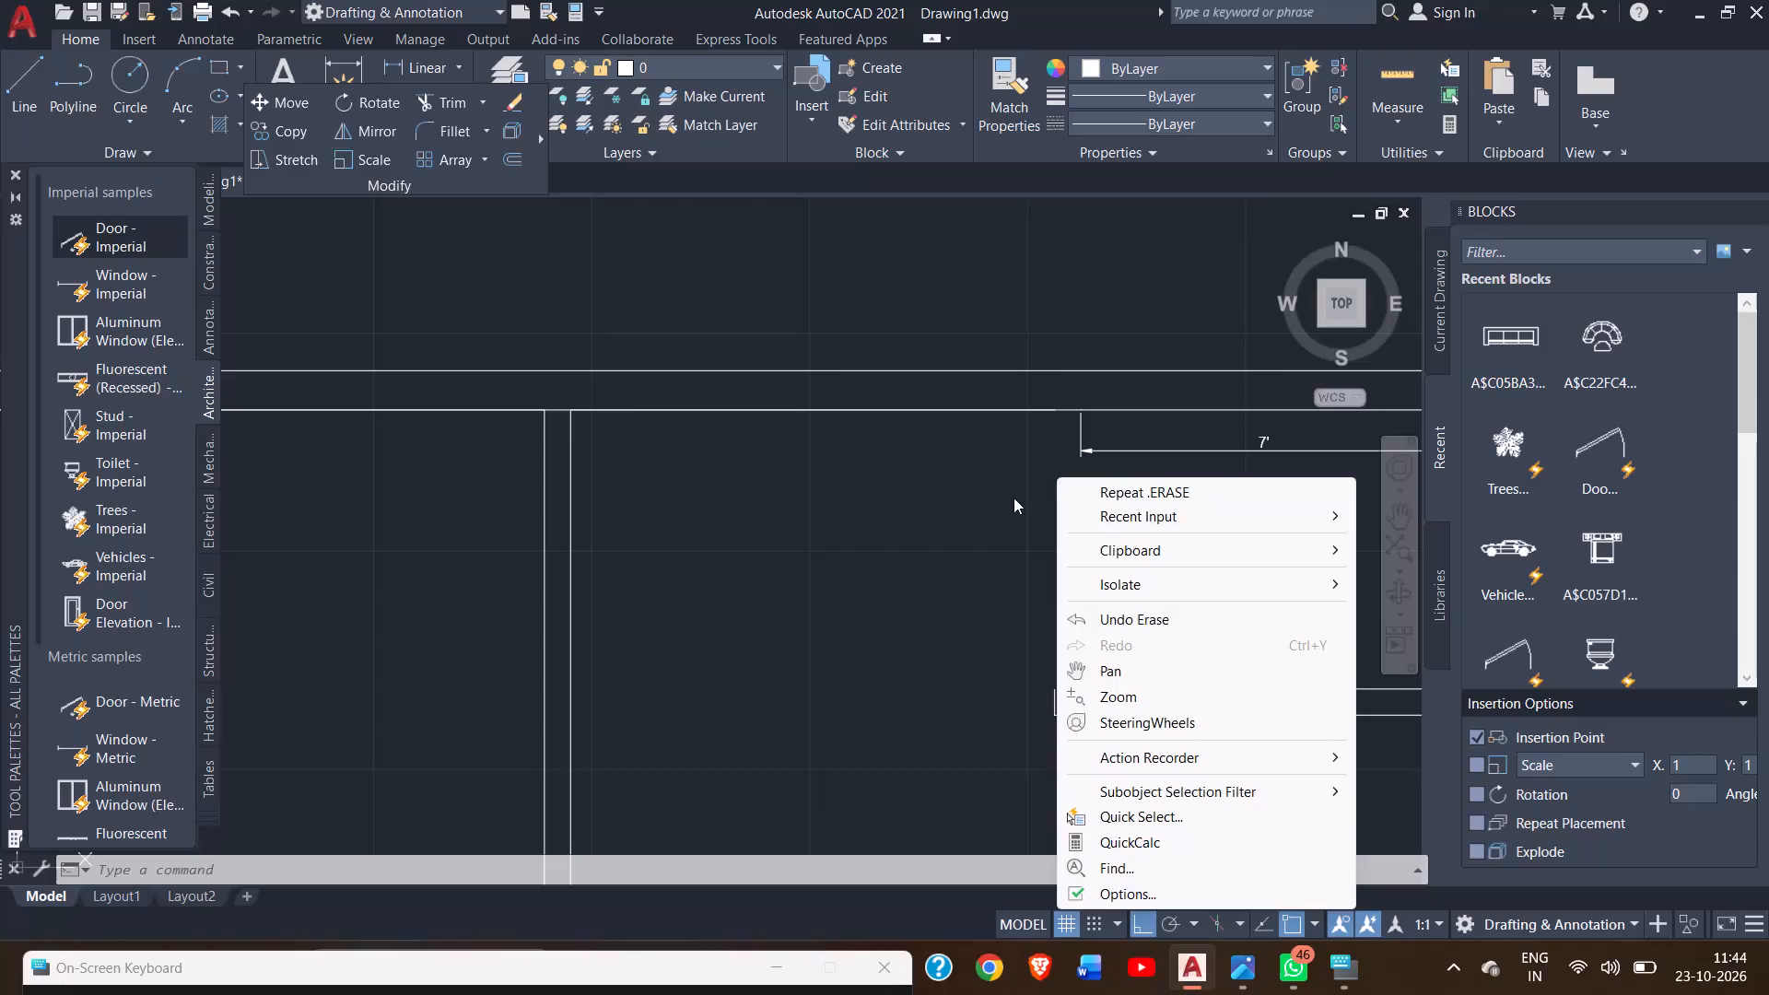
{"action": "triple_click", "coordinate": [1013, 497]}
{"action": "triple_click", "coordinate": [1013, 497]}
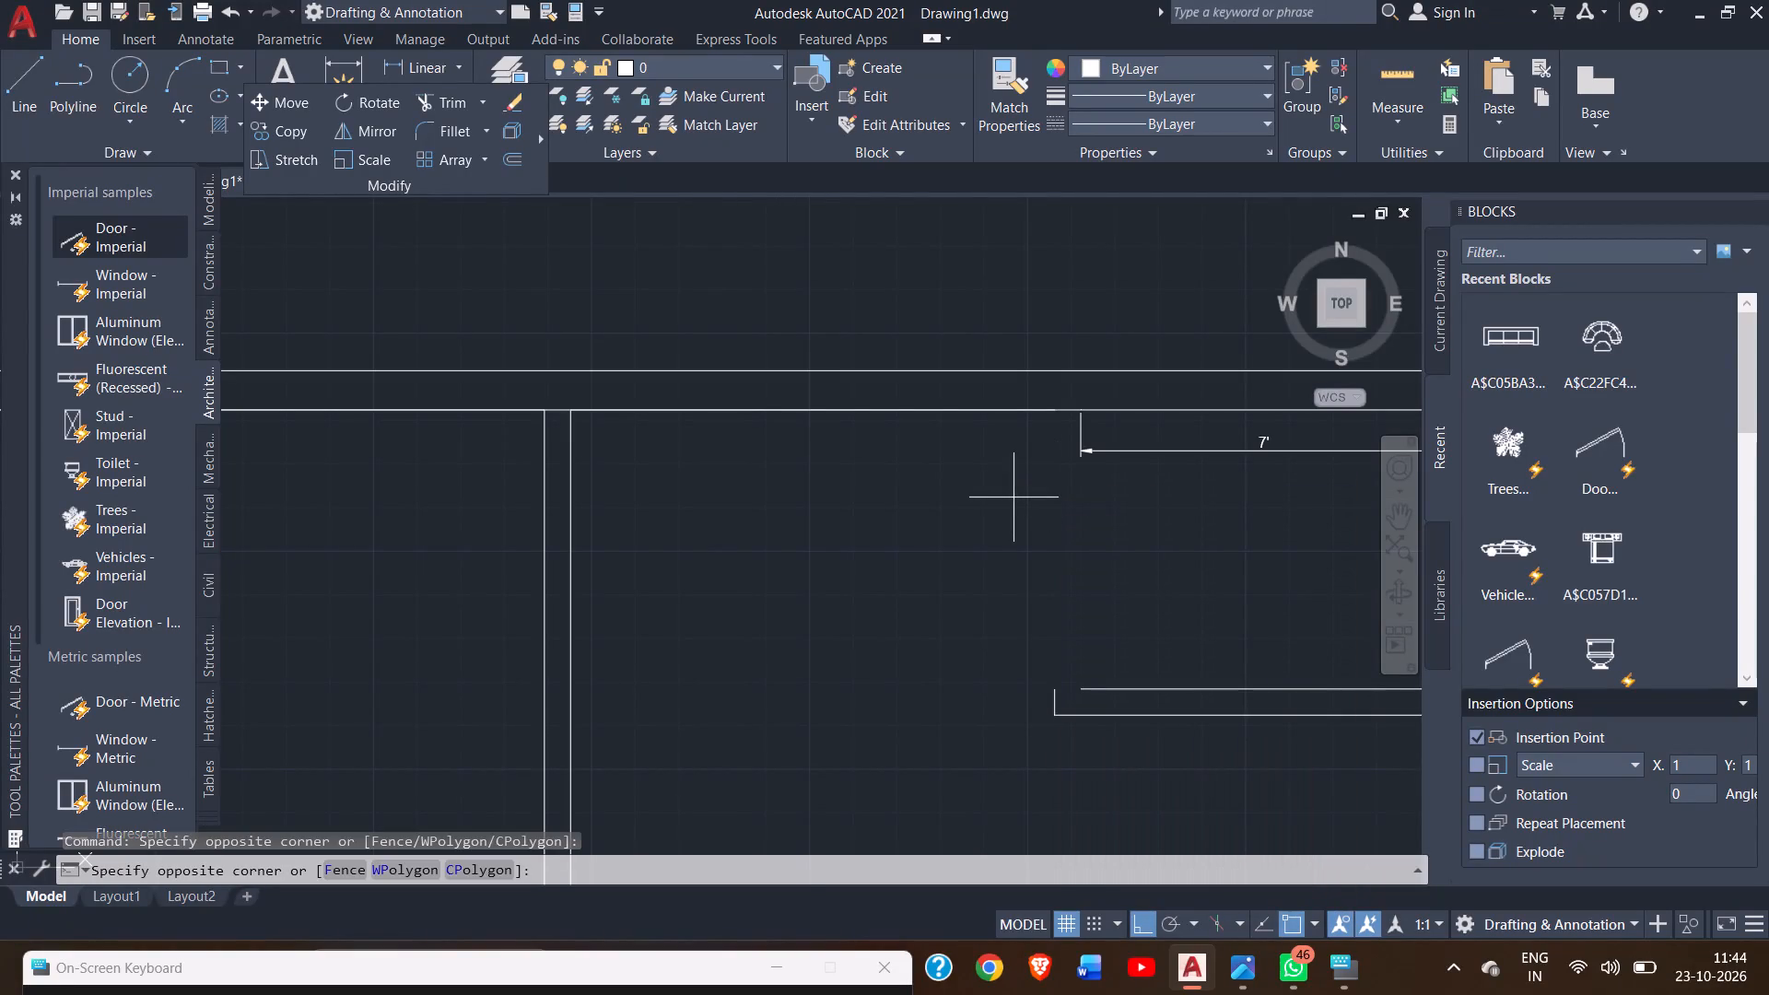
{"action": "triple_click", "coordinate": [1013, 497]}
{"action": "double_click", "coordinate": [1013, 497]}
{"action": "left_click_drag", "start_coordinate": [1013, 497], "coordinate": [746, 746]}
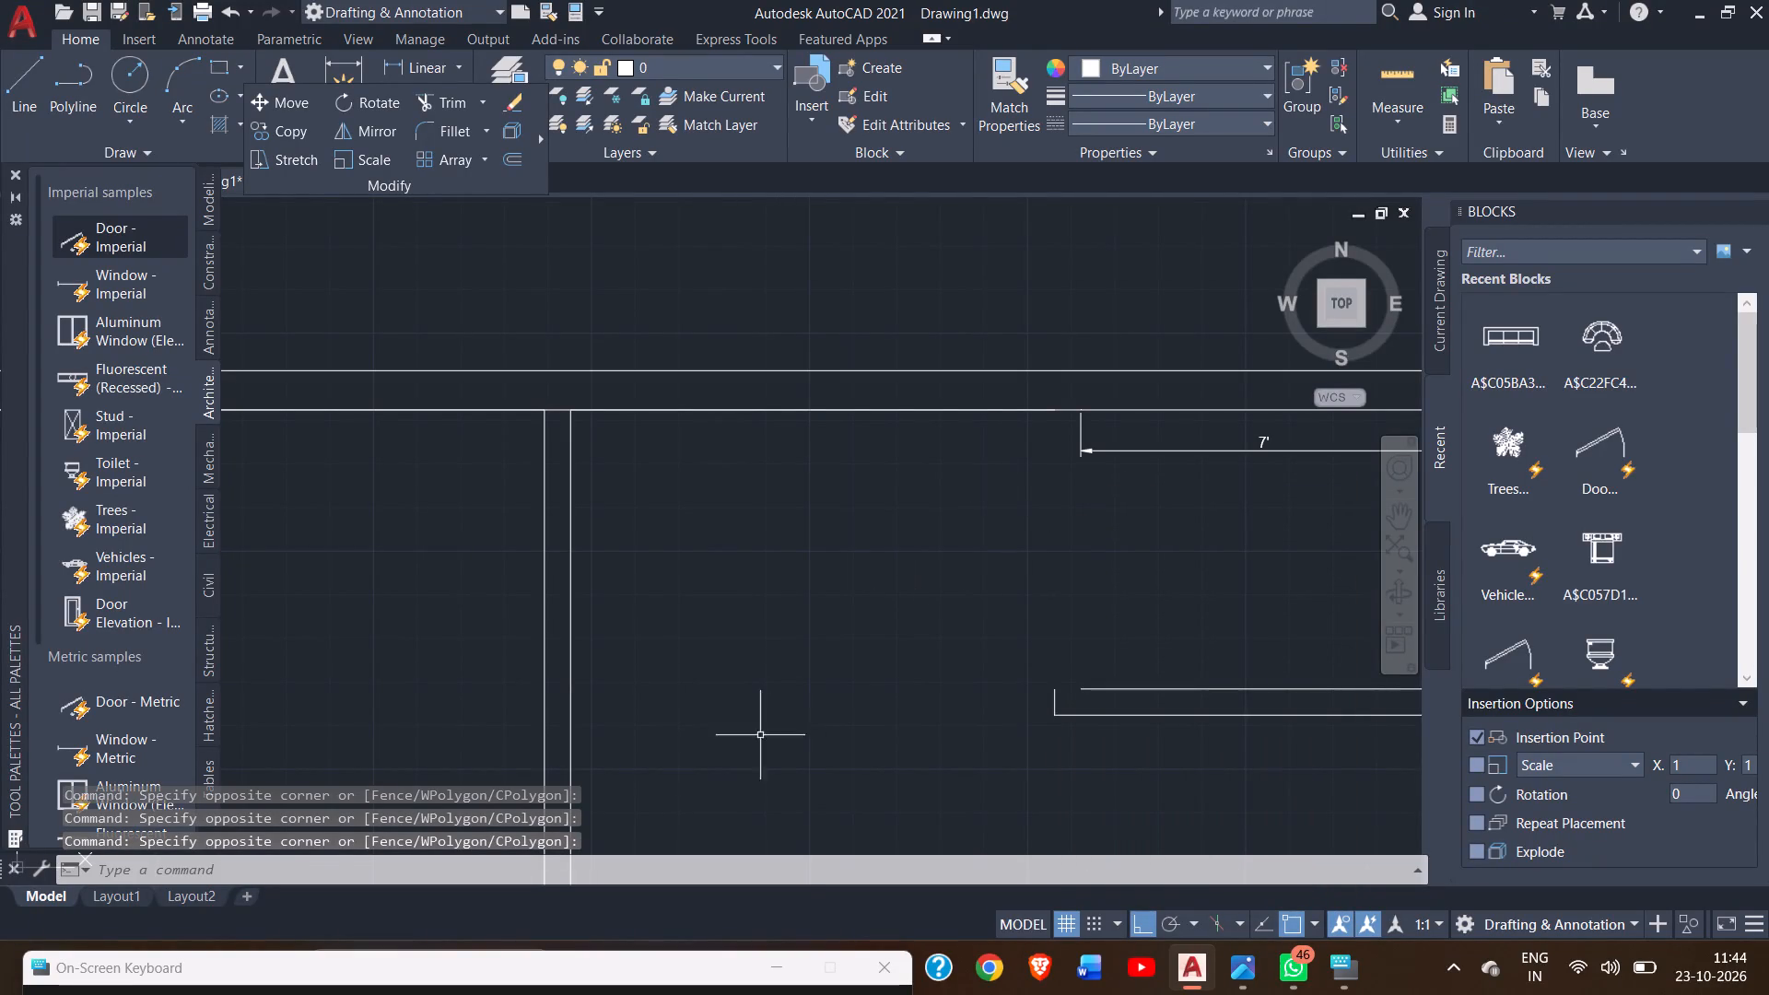
Delete the 7' clear-width dimension of the top-right room below the top outer wall.
{"action": "left_click_drag", "start_coordinate": [746, 746], "coordinate": [490, 841]}
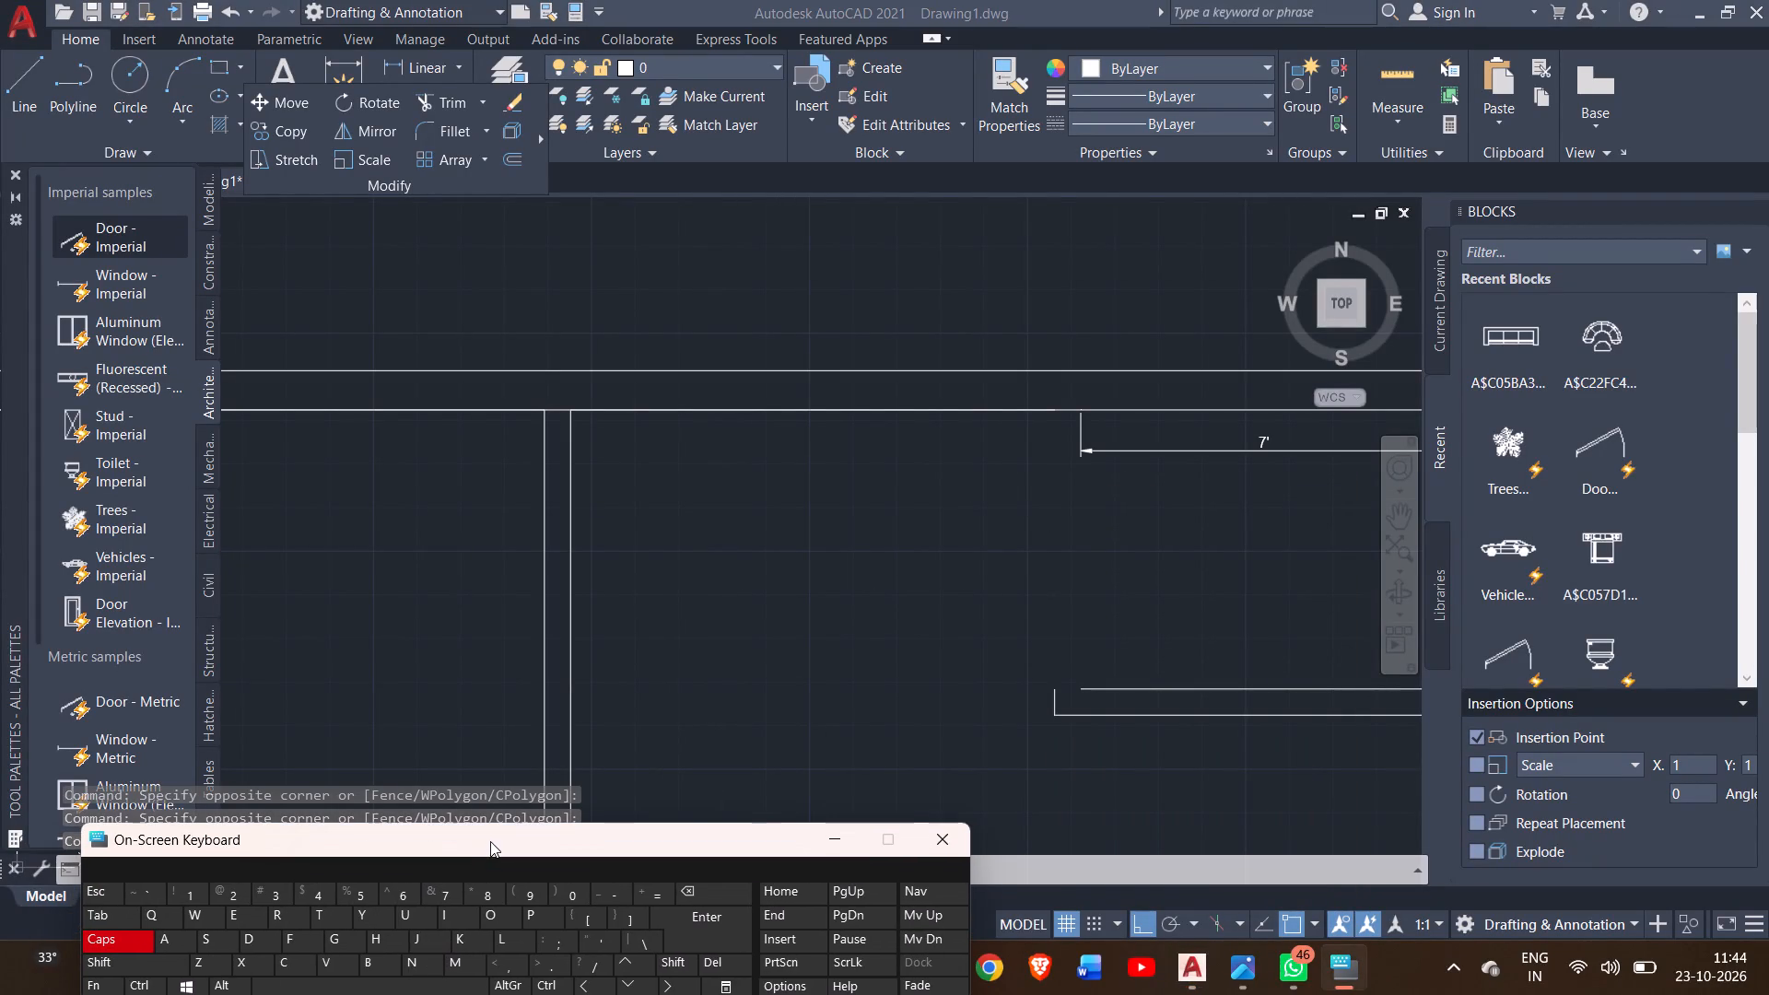
{"action": "left_click_drag", "start_coordinate": [490, 841], "coordinate": [121, 902]}
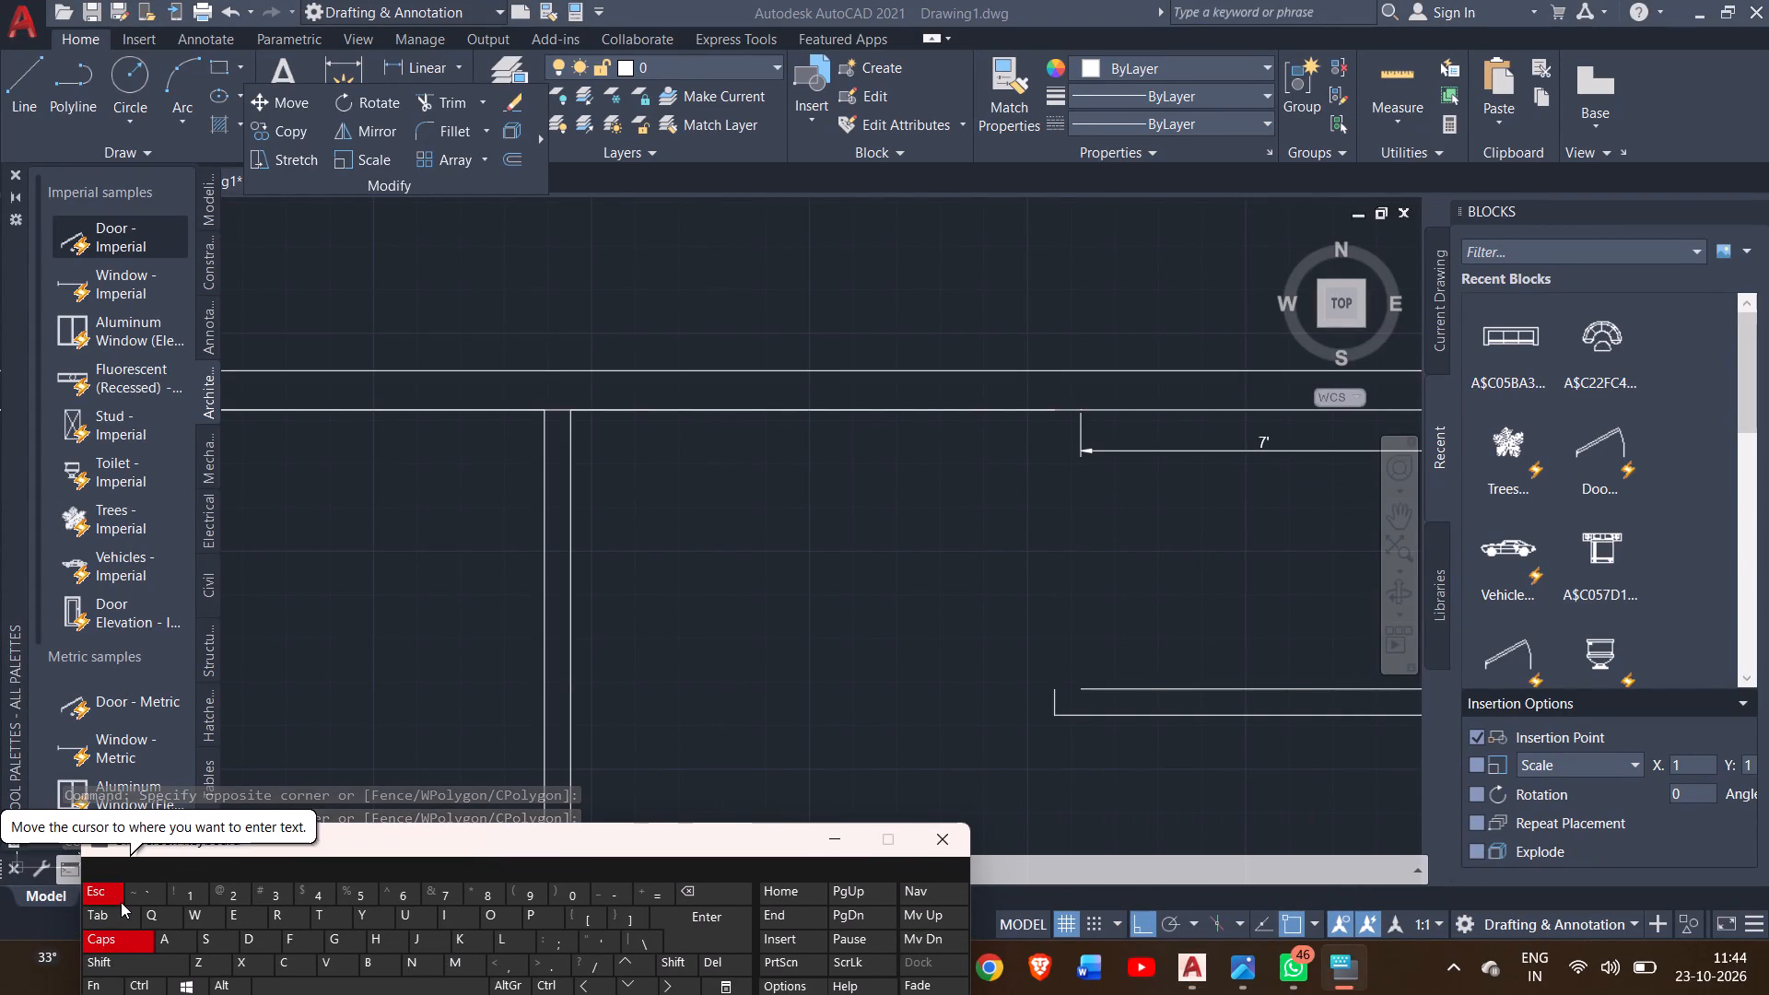
{"action": "left_click_drag", "start_coordinate": [121, 902], "coordinate": [1083, 444]}
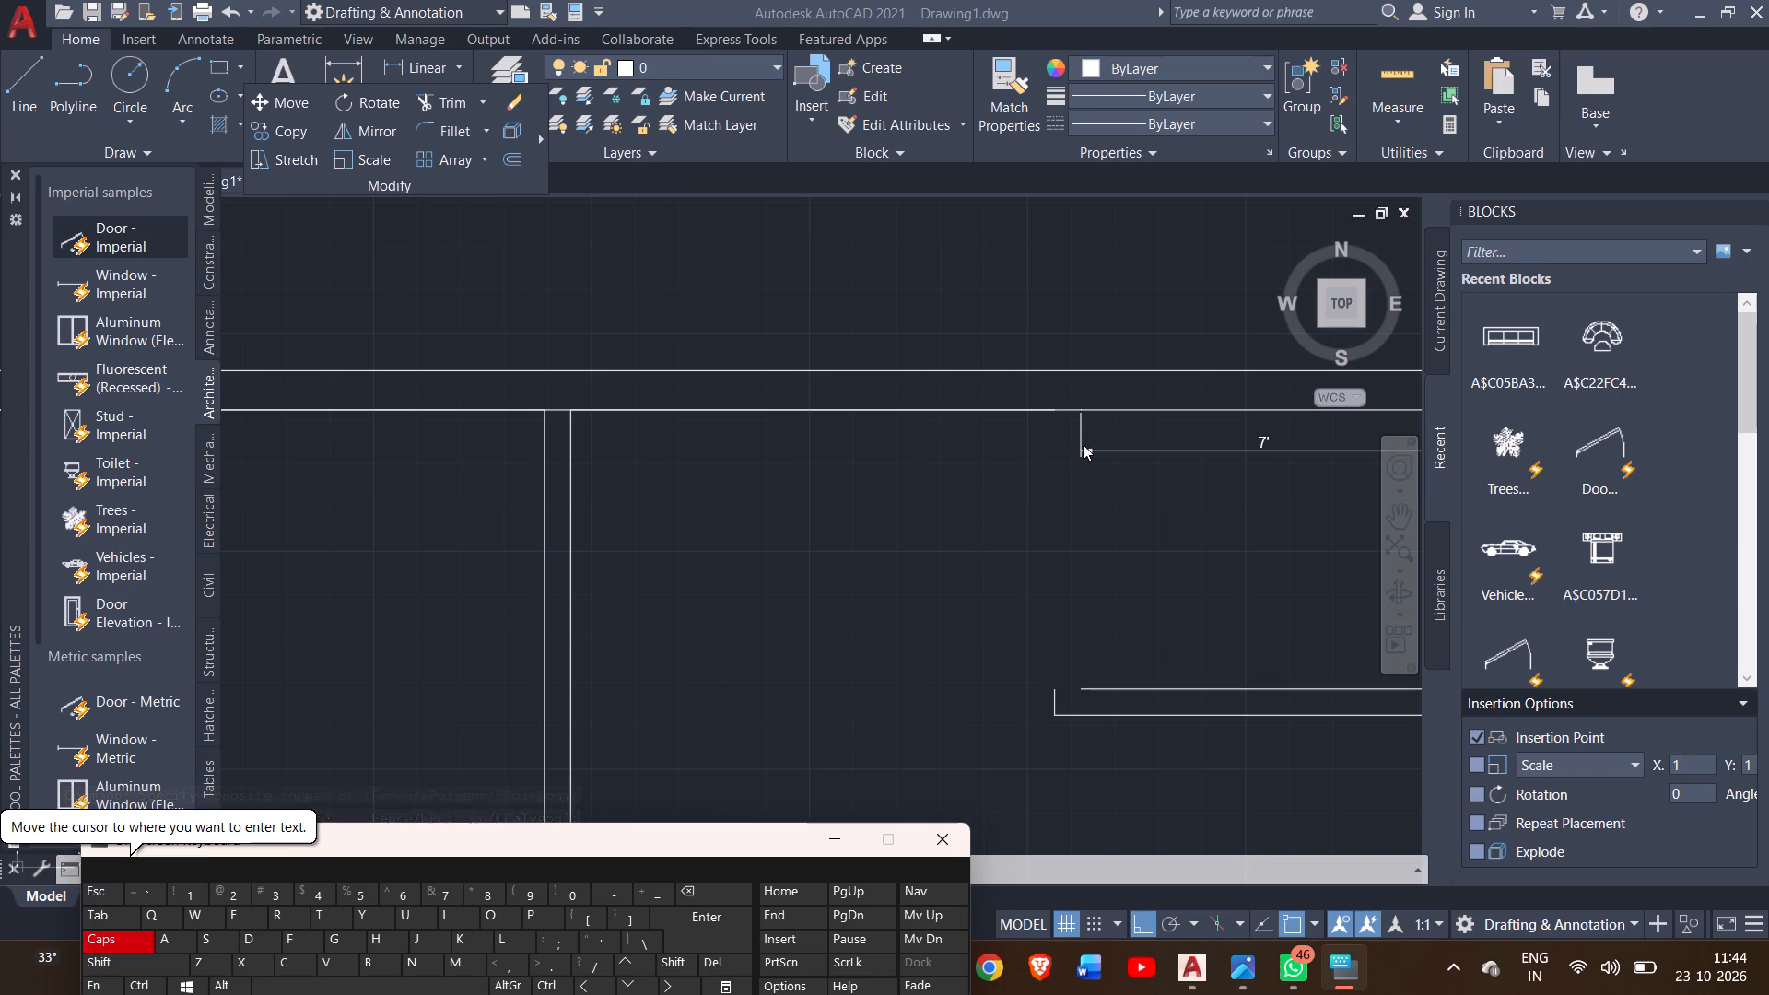
{"action": "left_click_drag", "start_coordinate": [1083, 444], "coordinate": [1088, 447]}
{"action": "left_click", "coordinate": [1088, 447]}
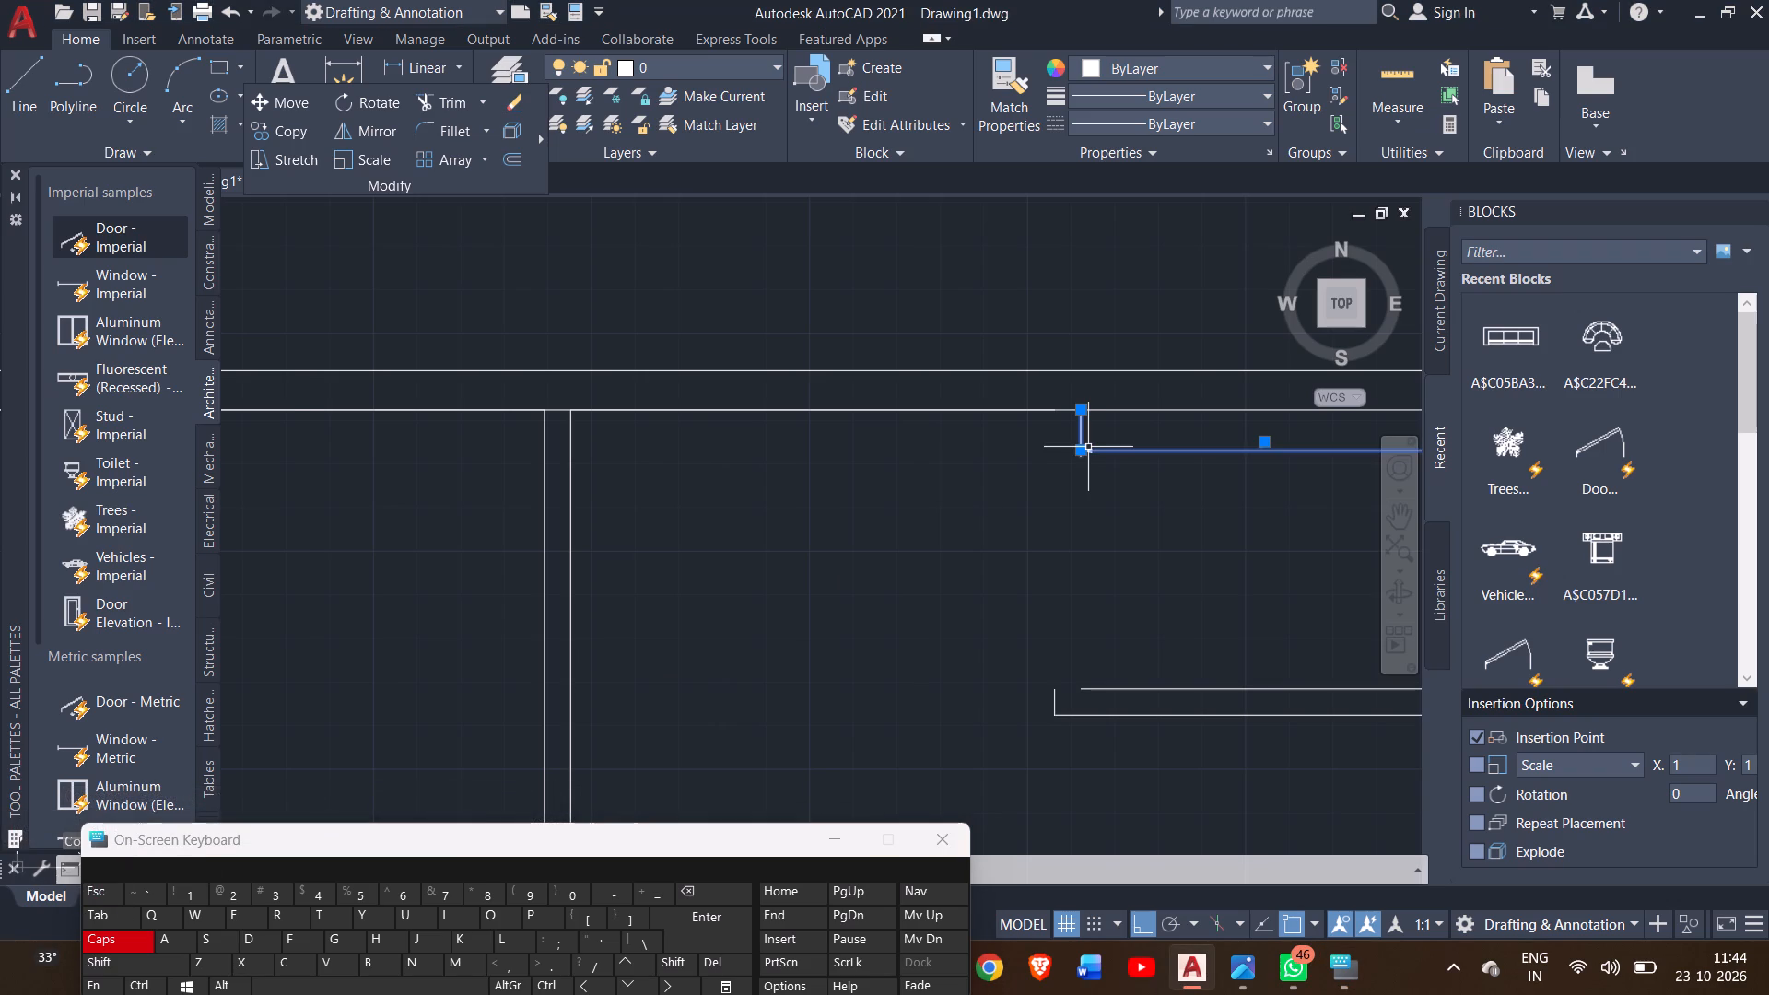
{"action": "key", "text": "Delete"}
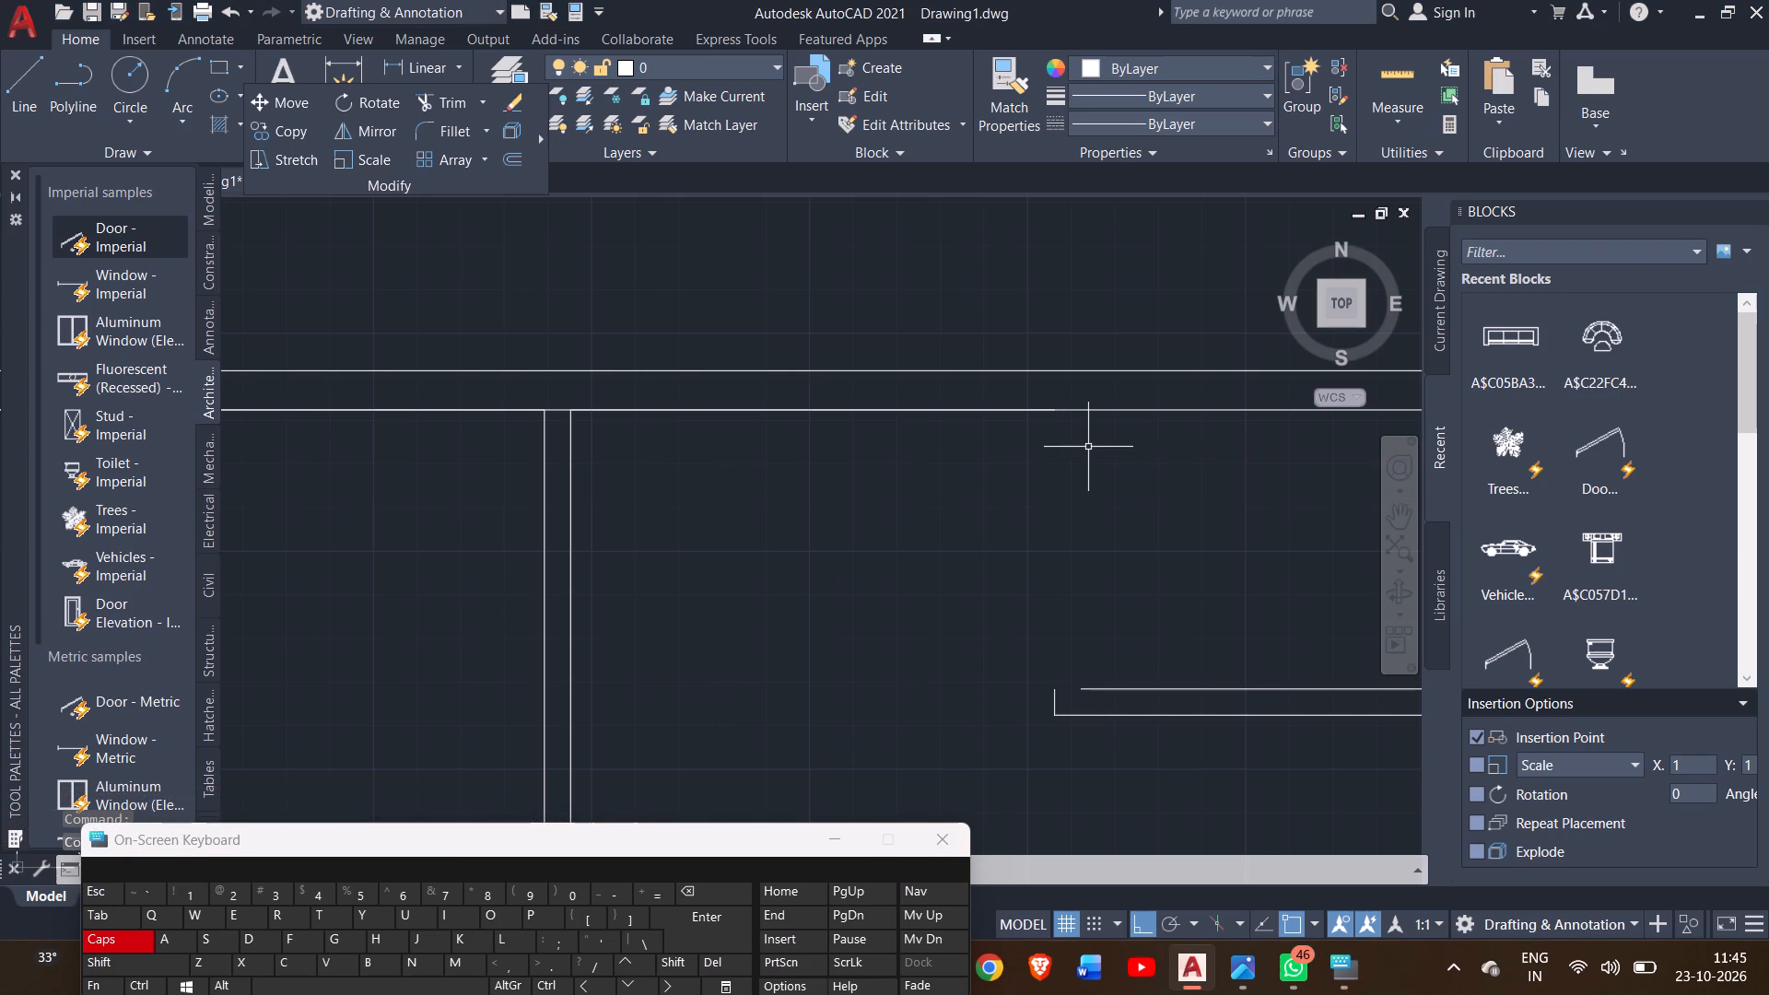
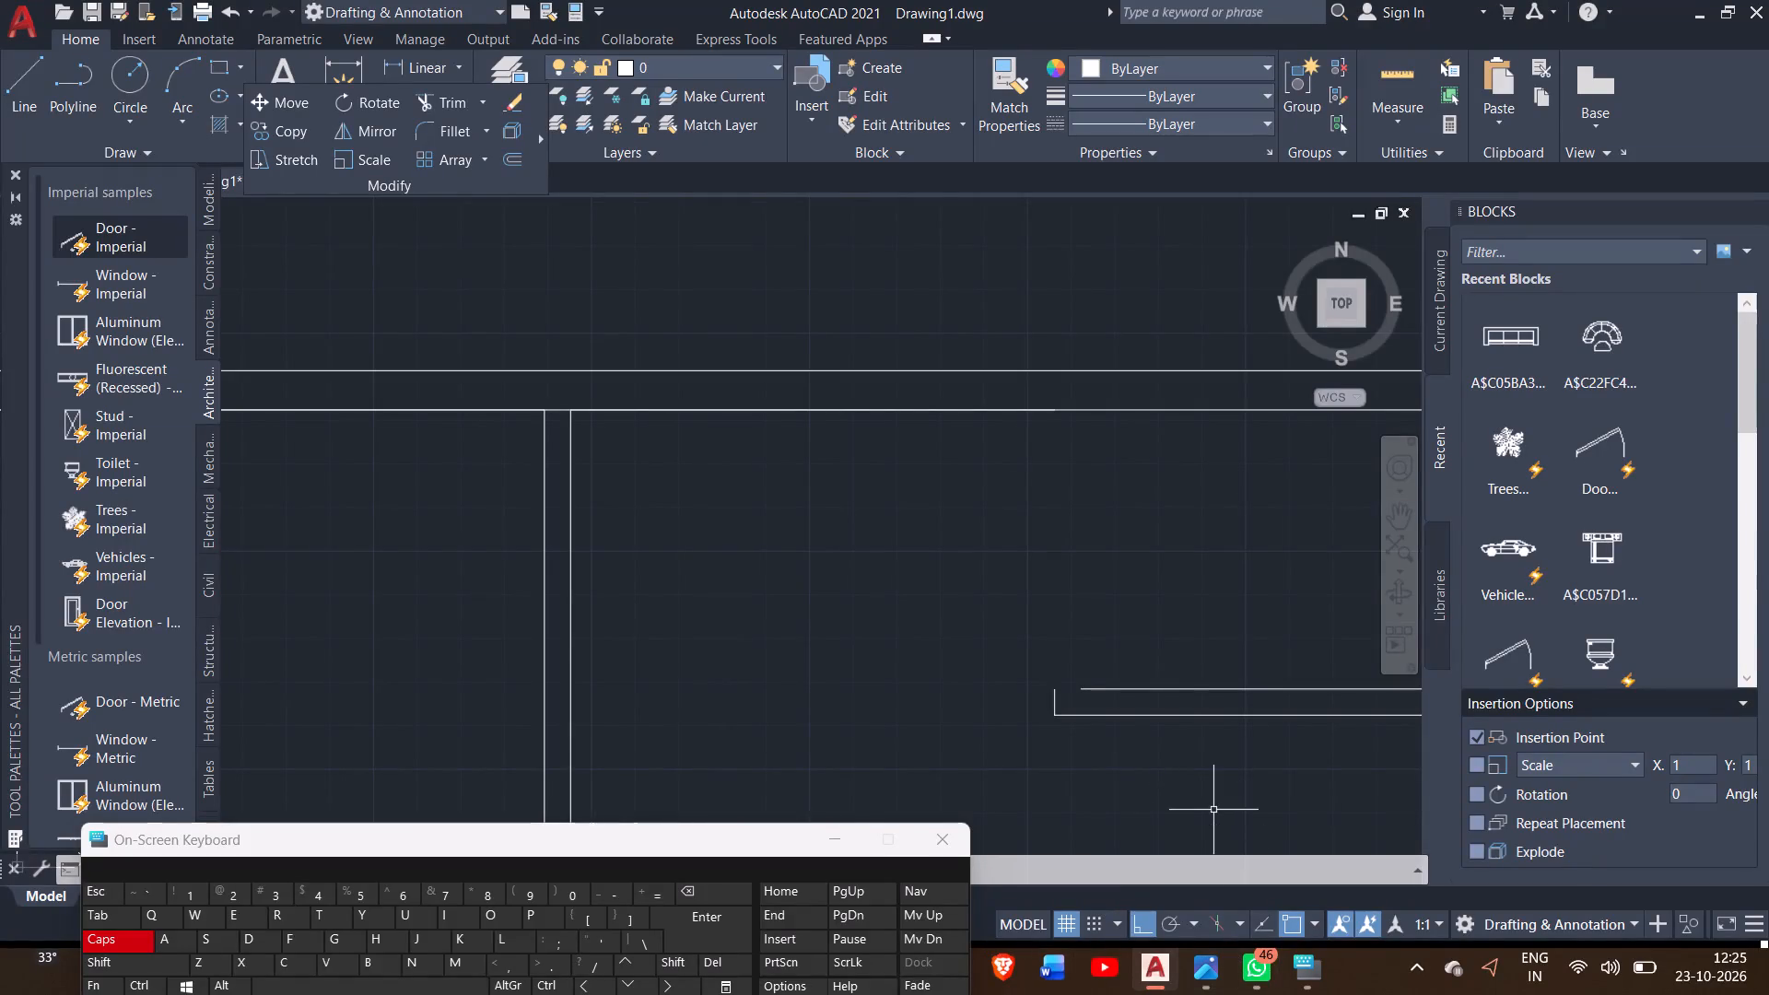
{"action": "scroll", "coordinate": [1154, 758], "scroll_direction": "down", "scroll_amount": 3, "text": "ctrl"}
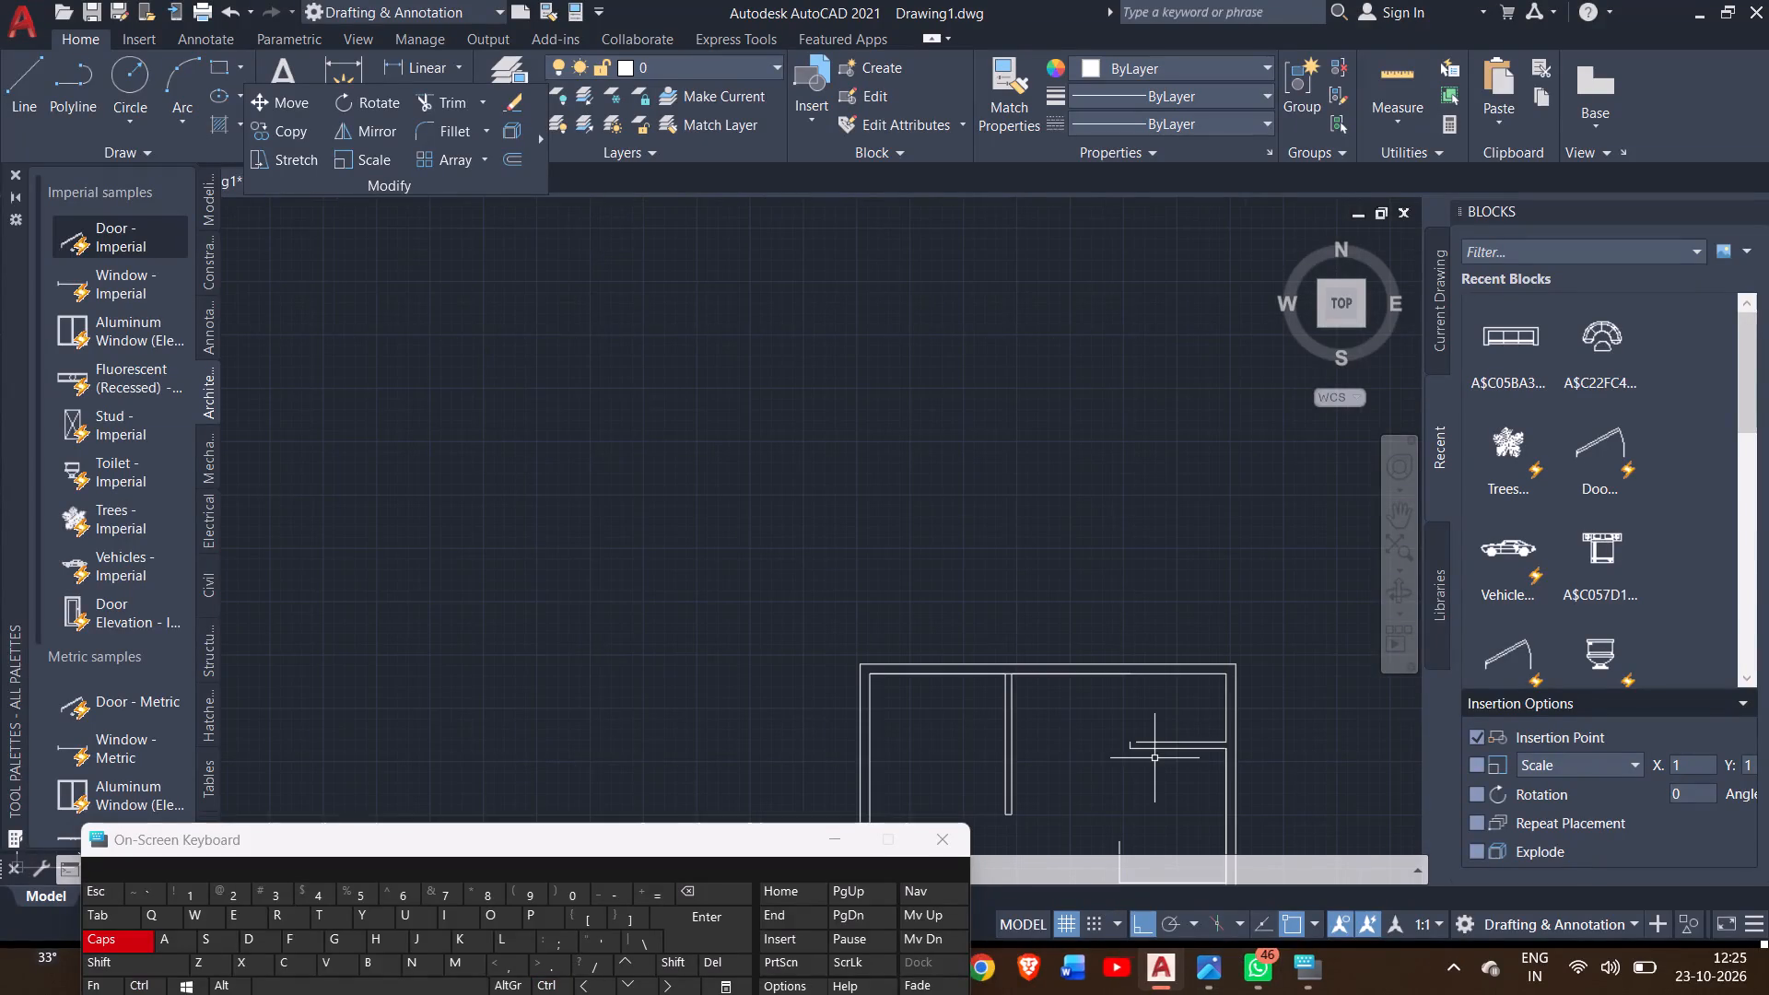
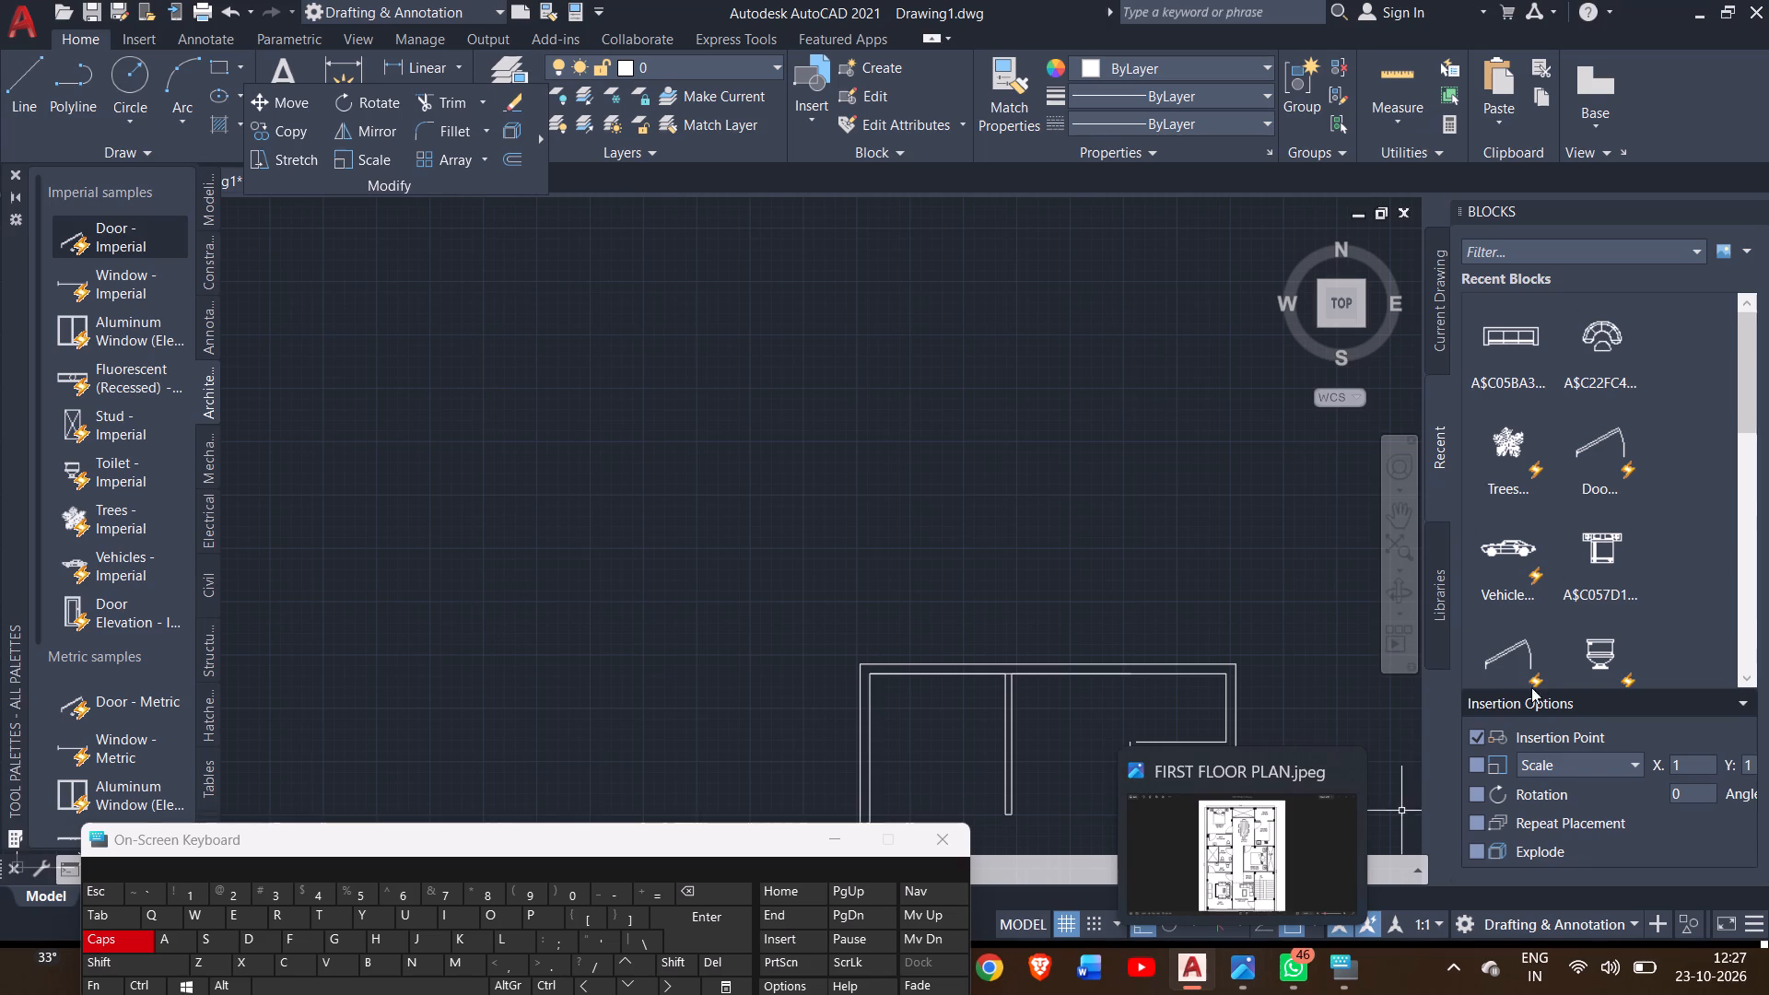
Clear the desktop by minimising the drawing and Downloads windows, and close the FIRST FLOOR PLAN.jpeg reference image.
{"action": "left_click", "coordinate": [1694, 11]}
{"action": "left_click", "coordinate": [1694, 11]}
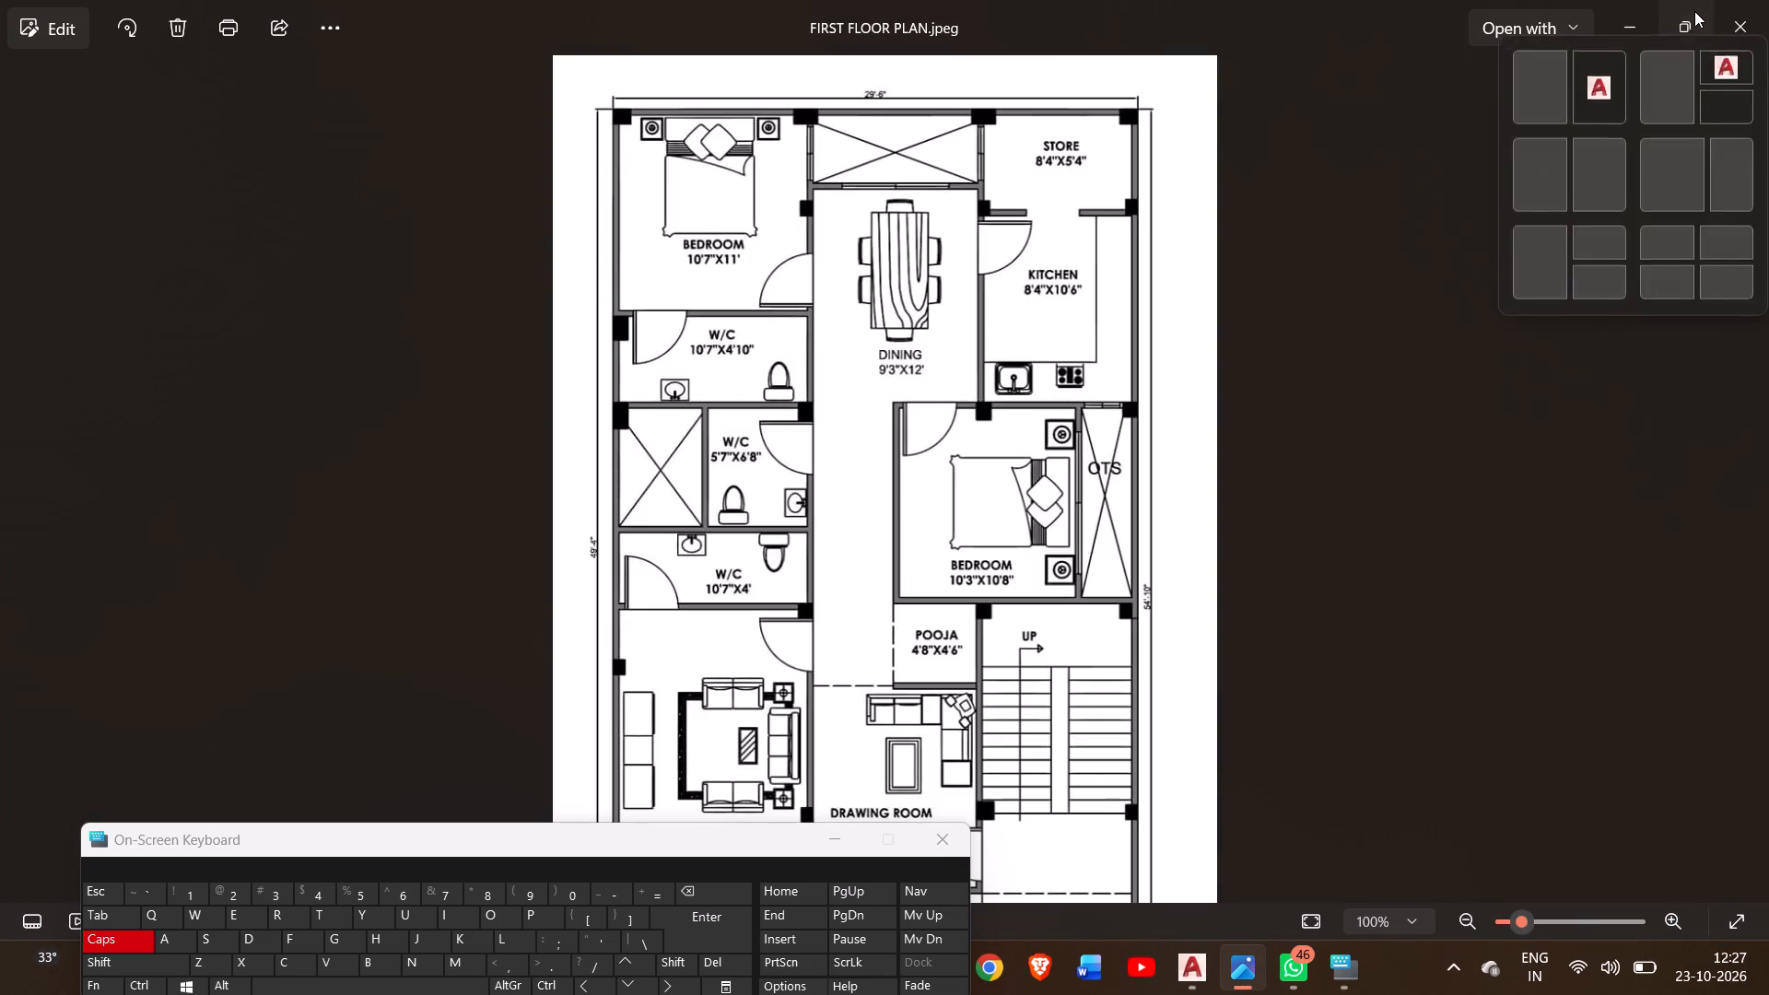
{"action": "left_click", "coordinate": [1635, 19]}
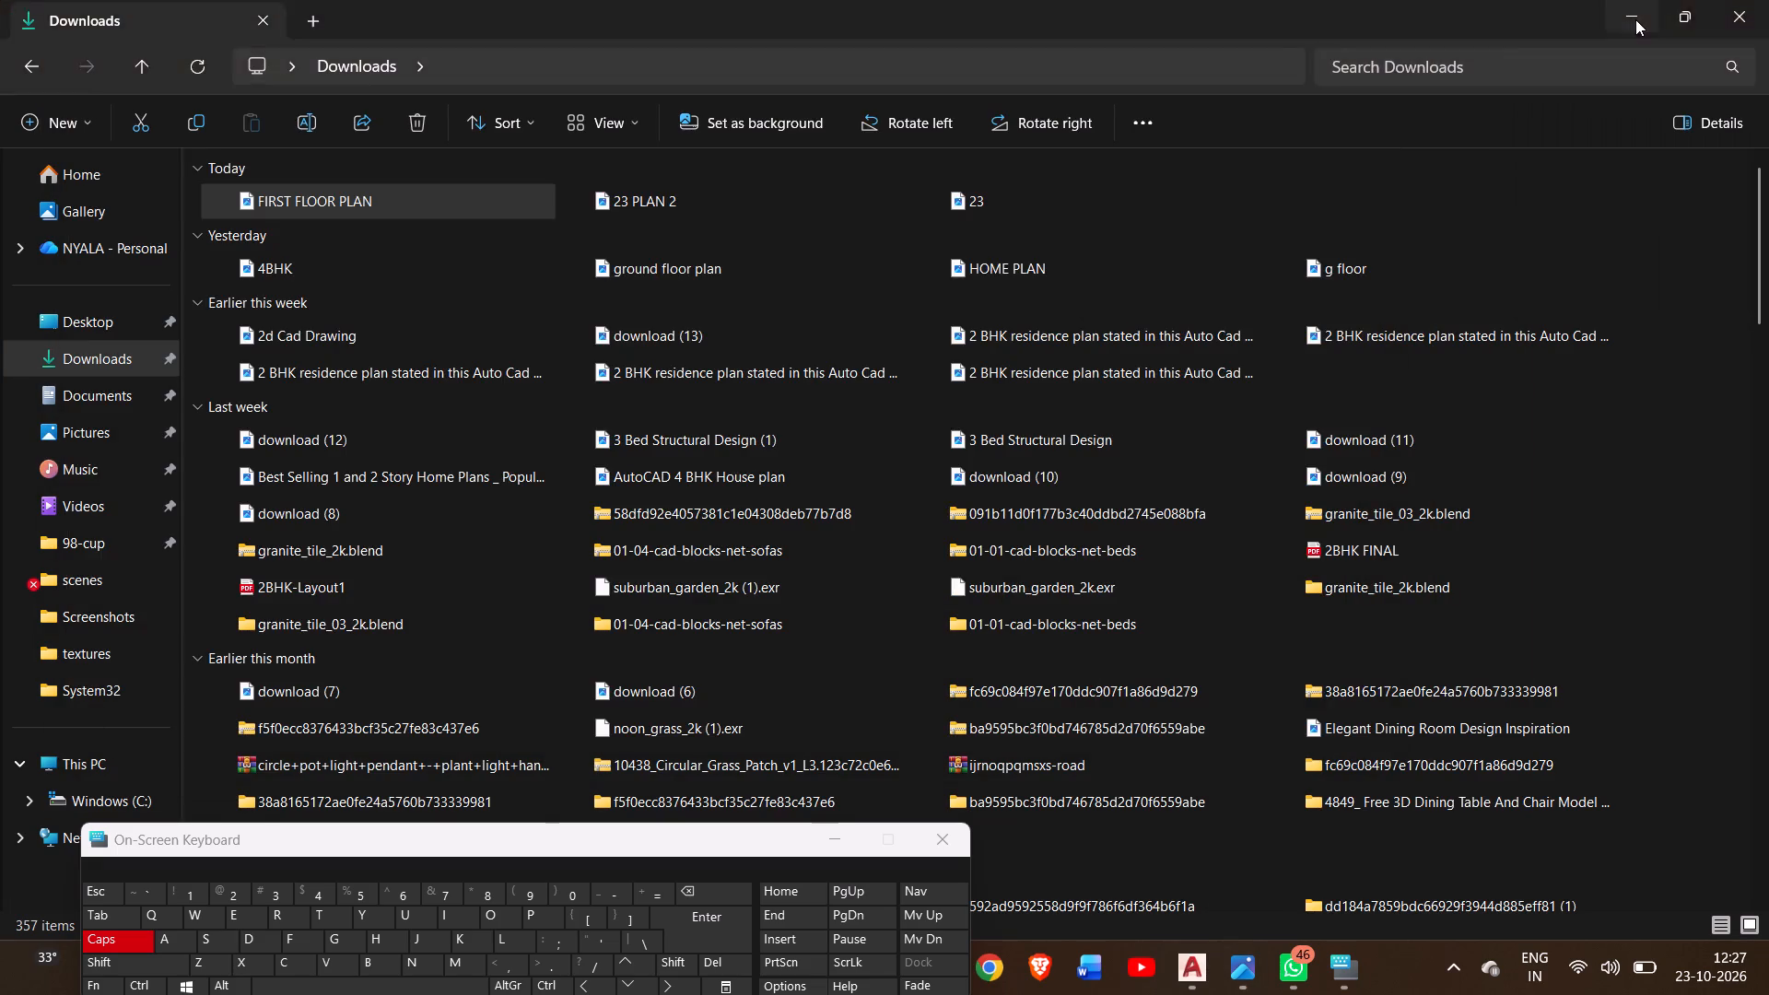
{"action": "left_click", "coordinate": [1635, 19]}
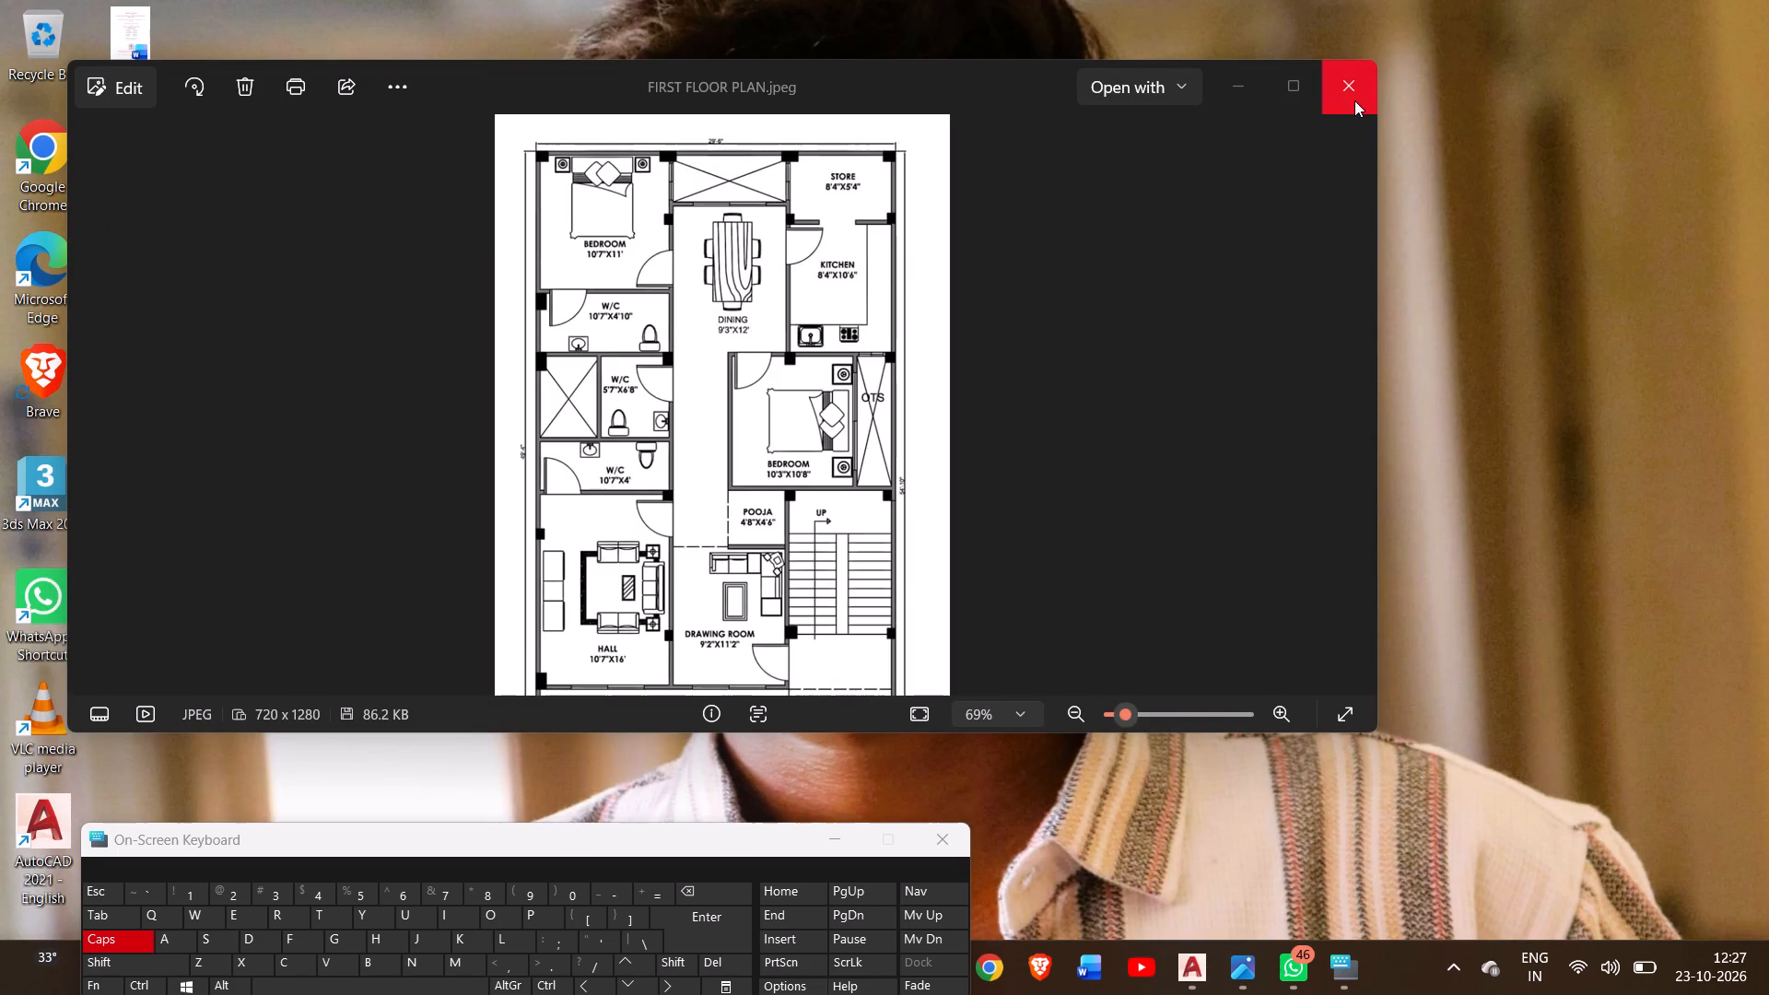
{"action": "left_click", "coordinate": [1354, 100]}
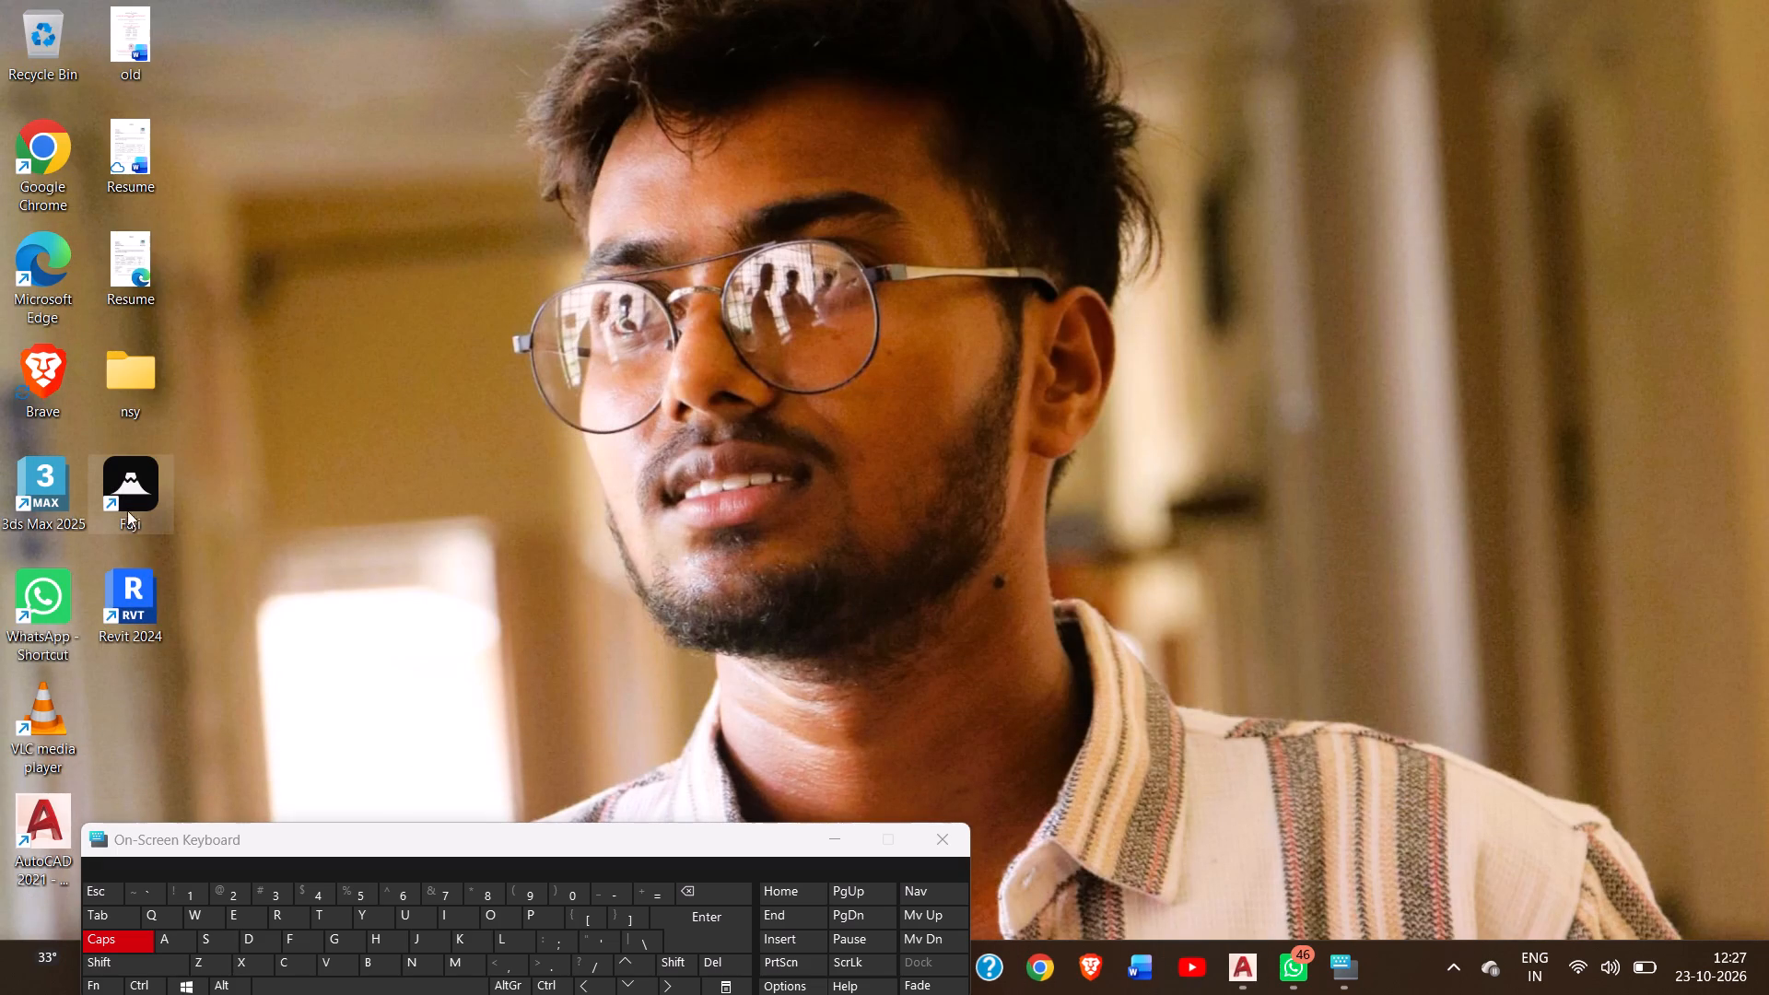
Launch the Fuji application from the desktop.
{"action": "double_click", "coordinate": [123, 496]}
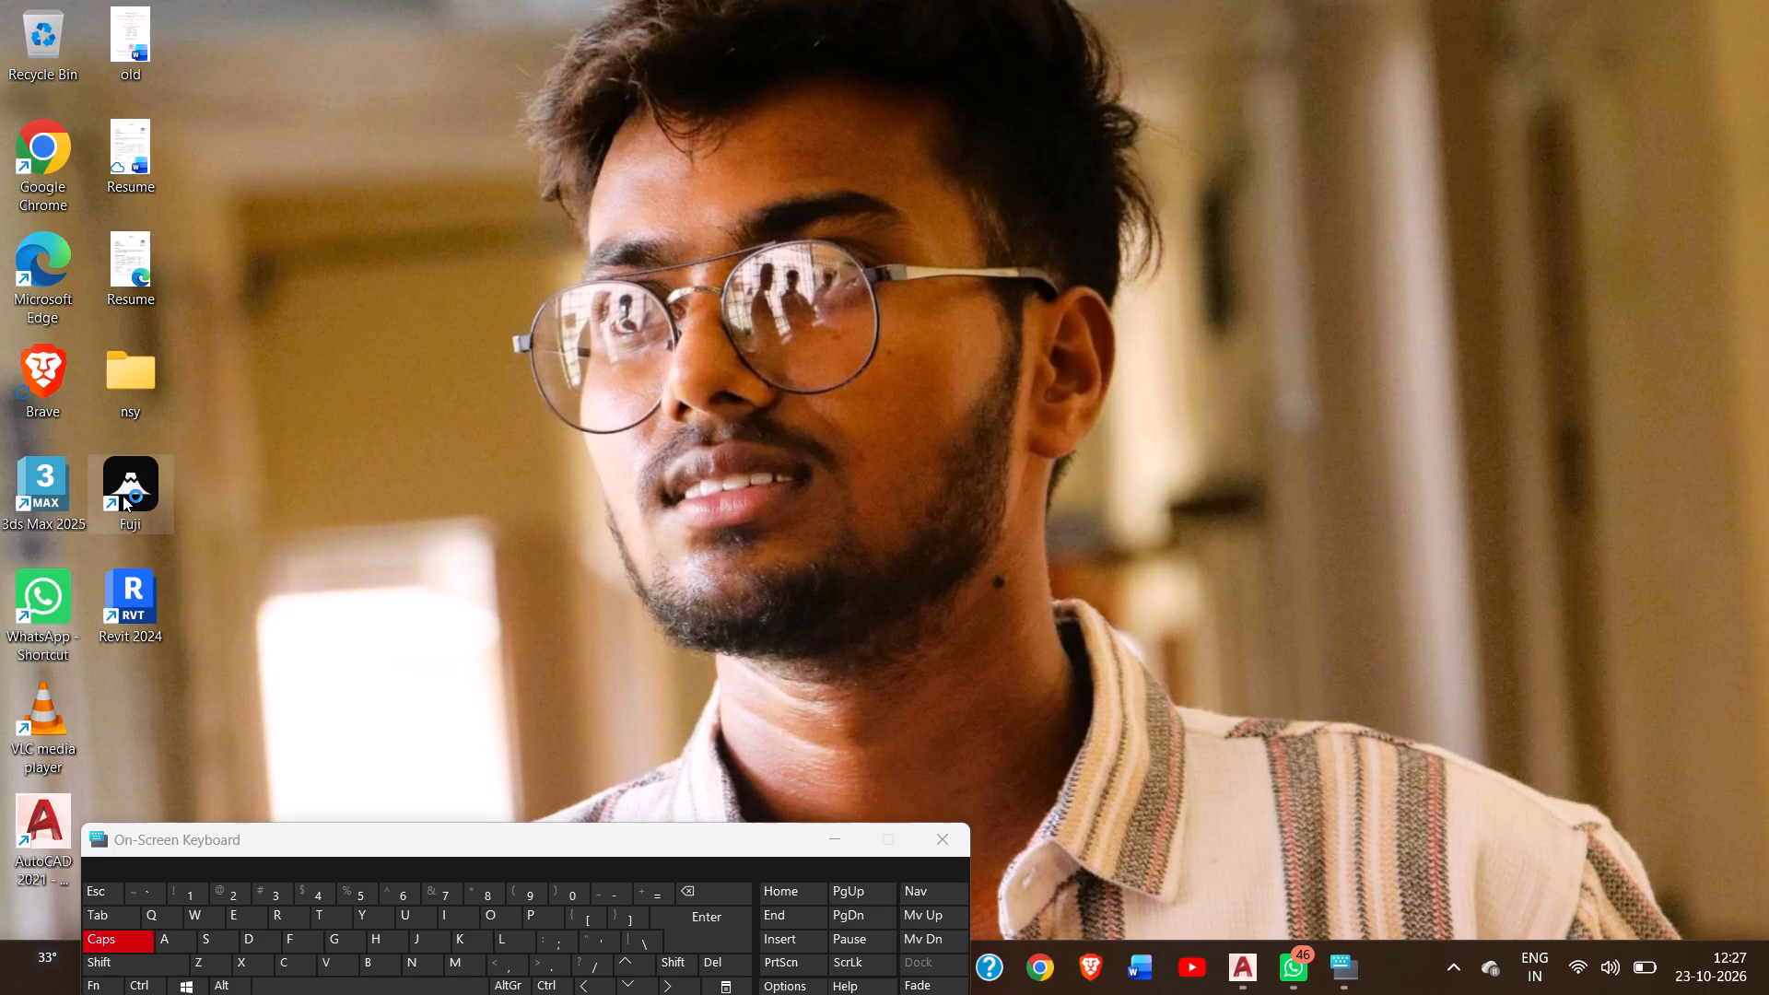
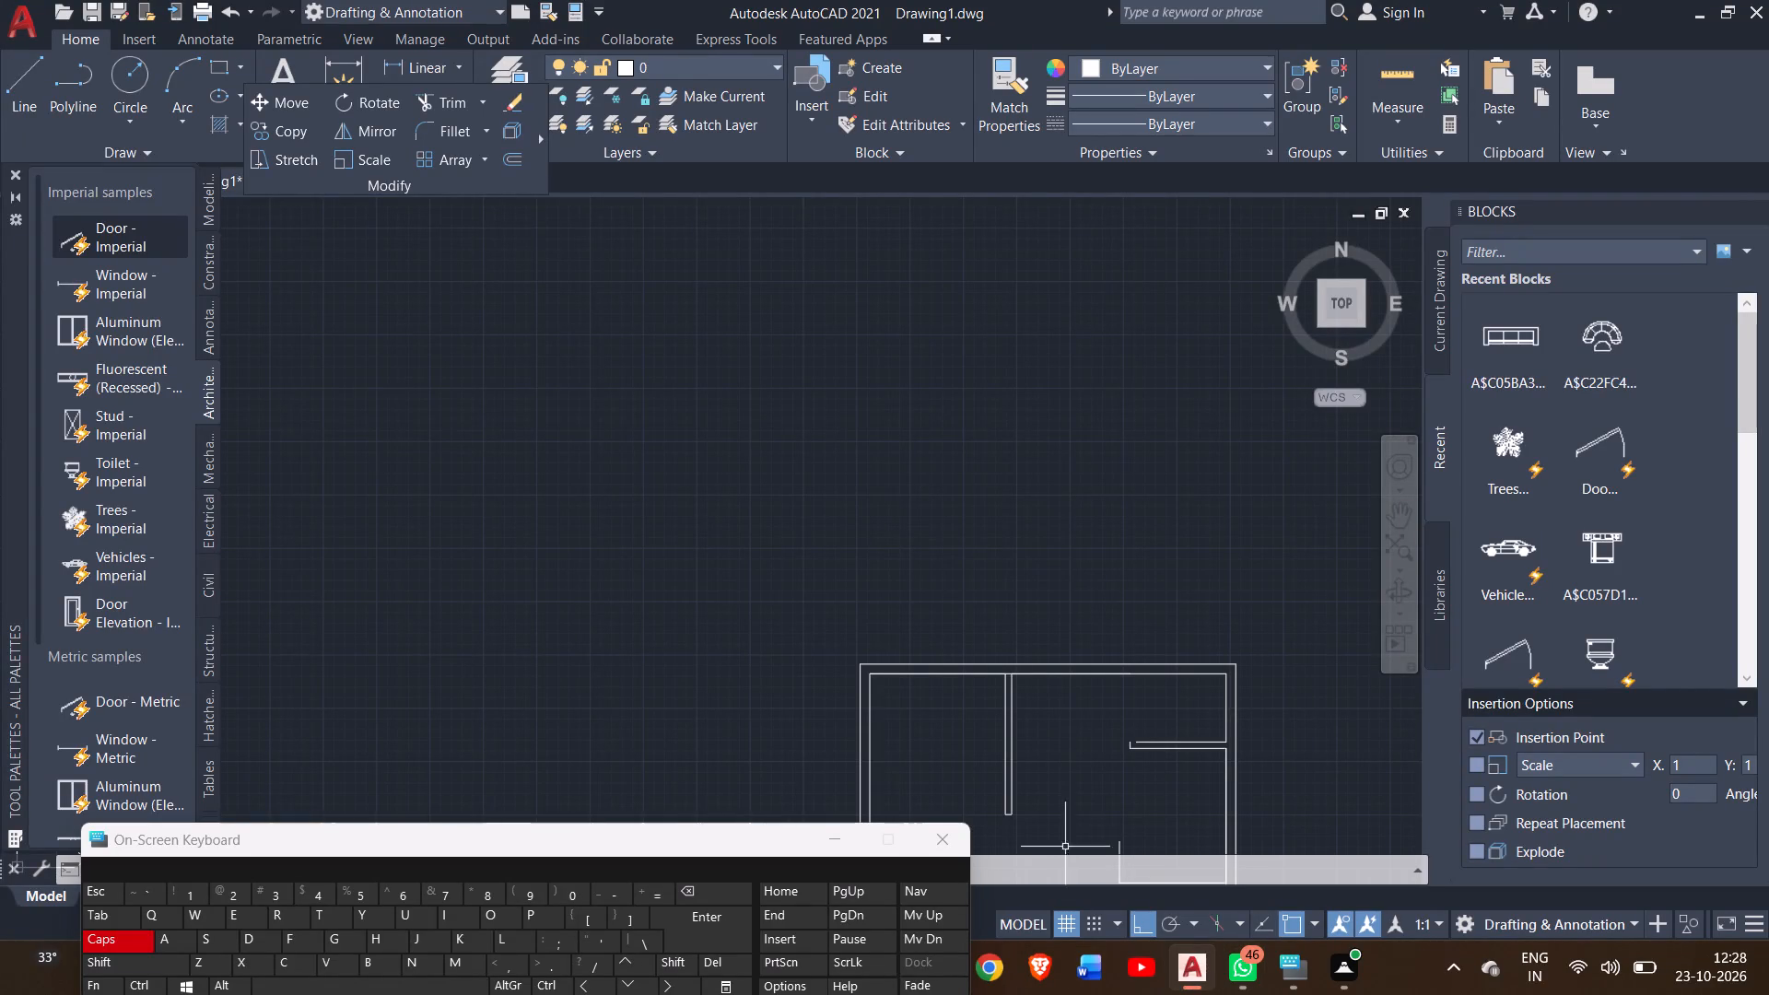
Pan the drawing to bring the outer walls and partitions of the floor plan into view.
{"action": "left_click", "coordinate": [1396, 514]}
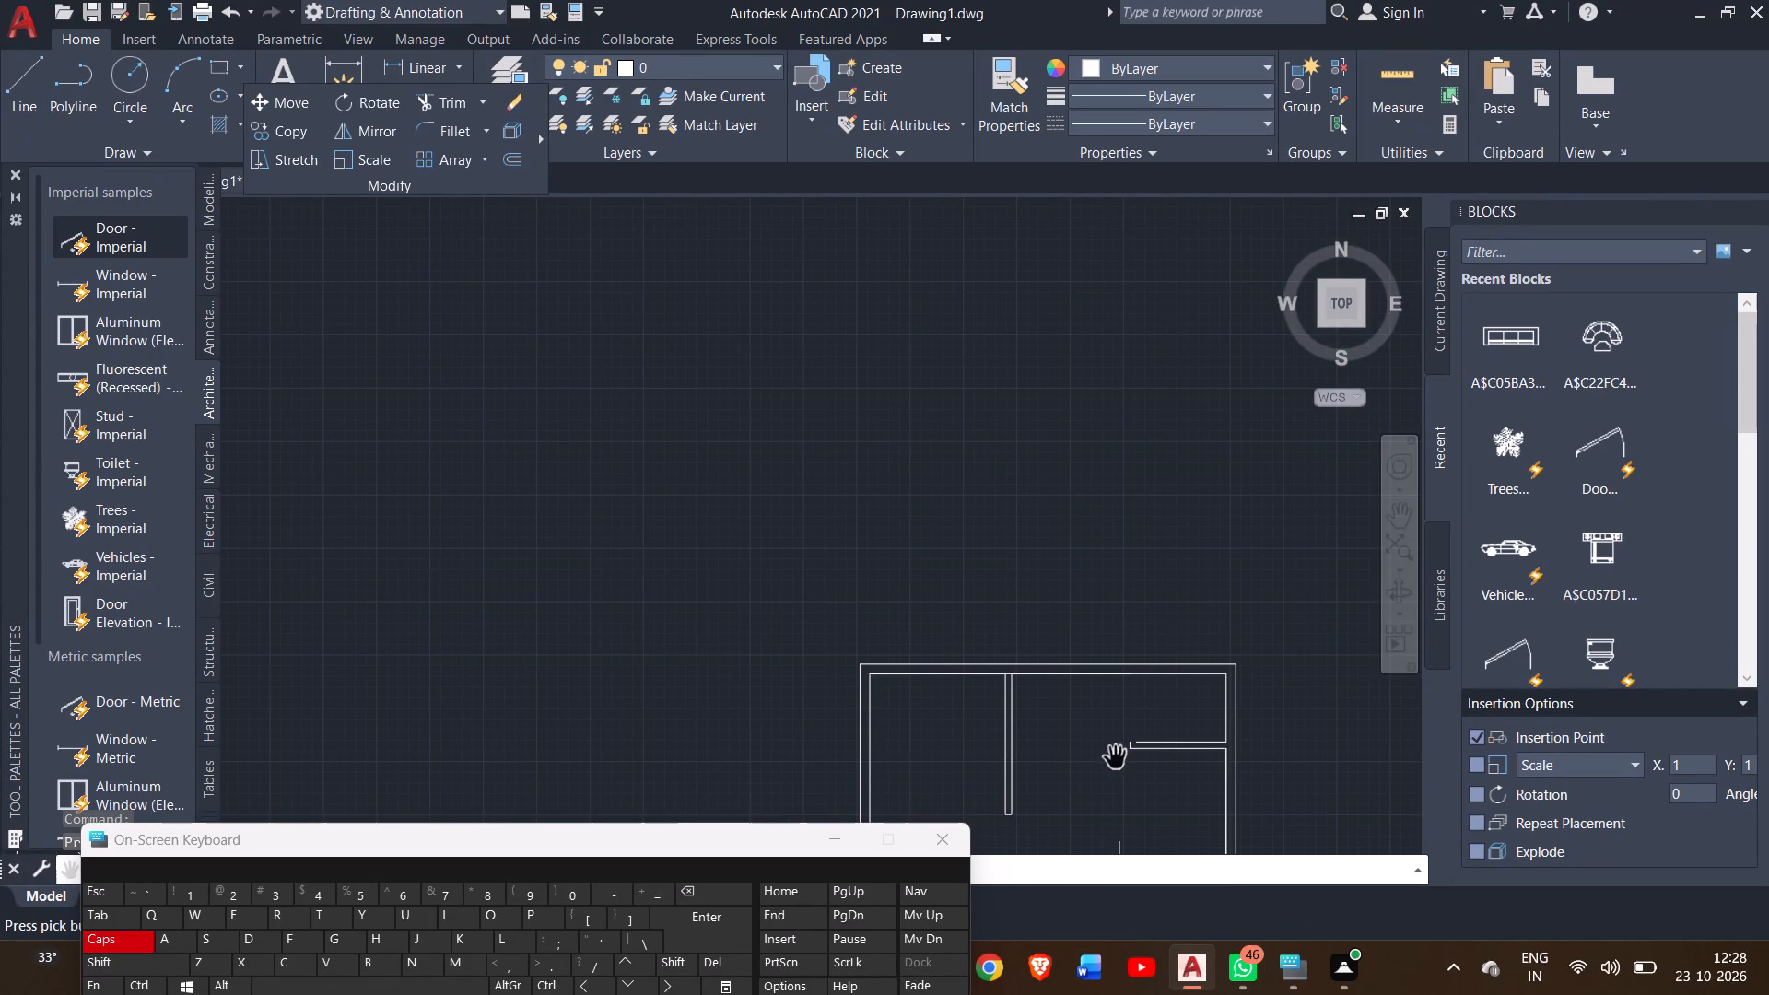
{"action": "left_click_drag", "start_coordinate": [1116, 757], "coordinate": [999, 327]}
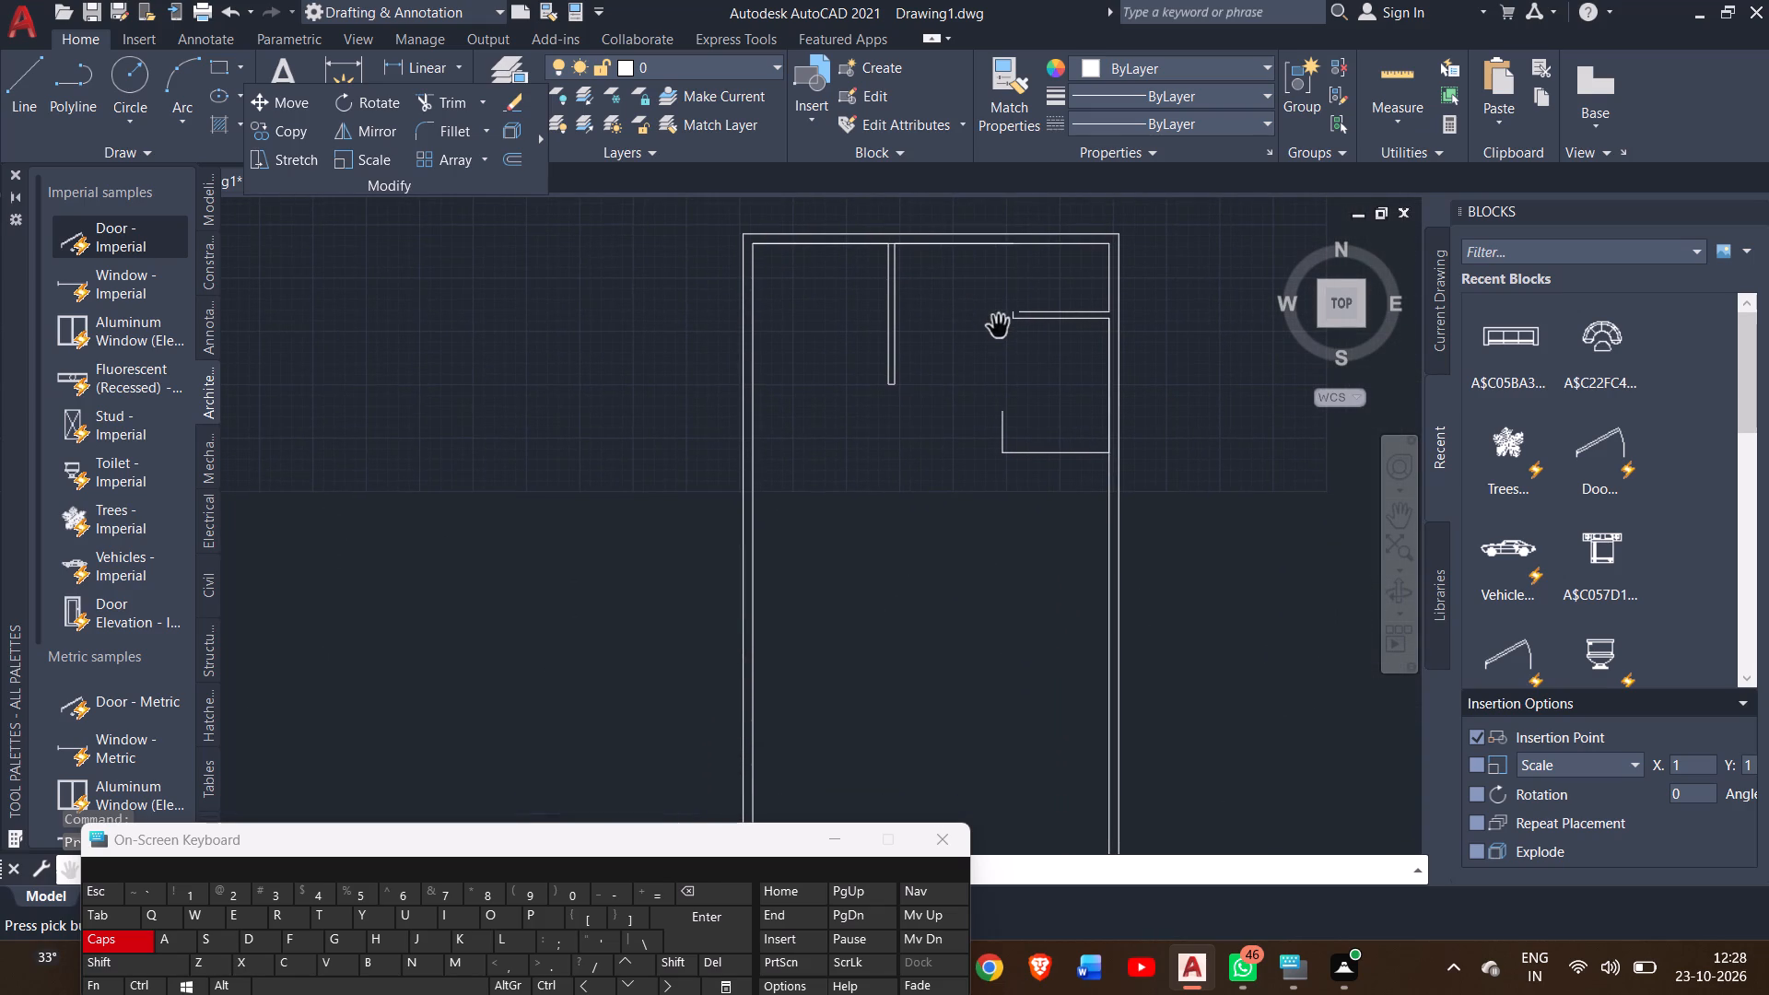
{"action": "left_click_drag", "start_coordinate": [964, 386], "coordinate": [990, 345]}
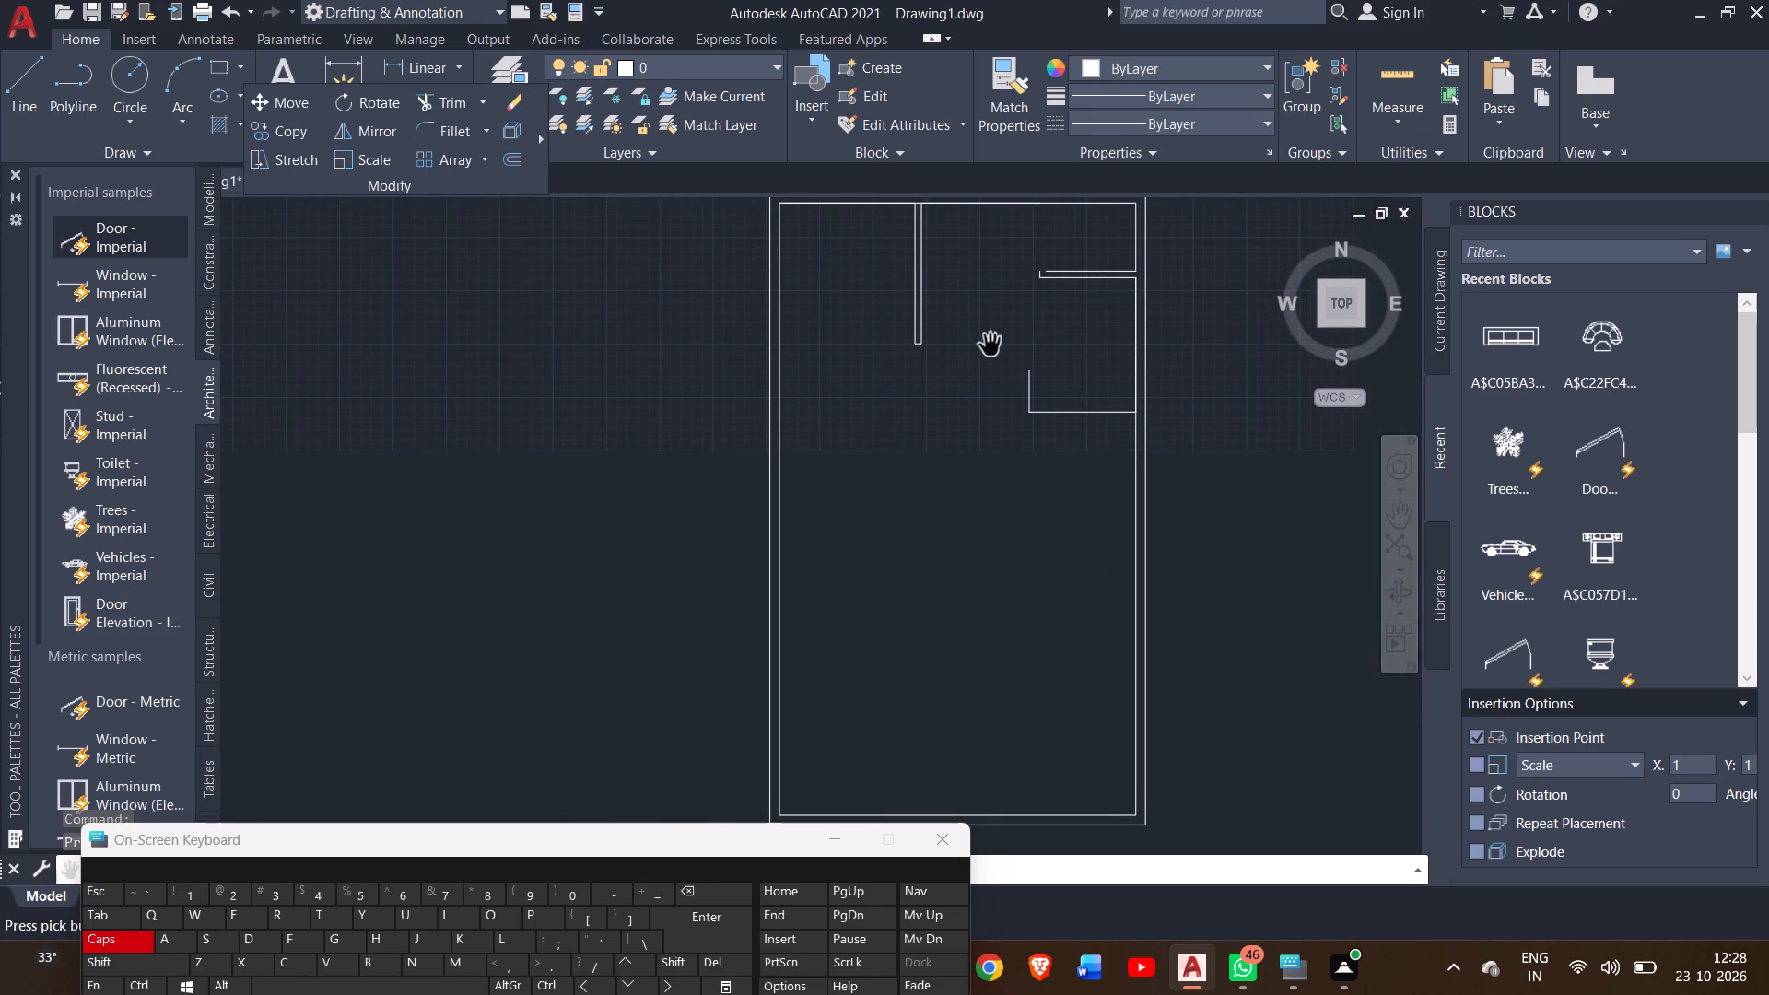
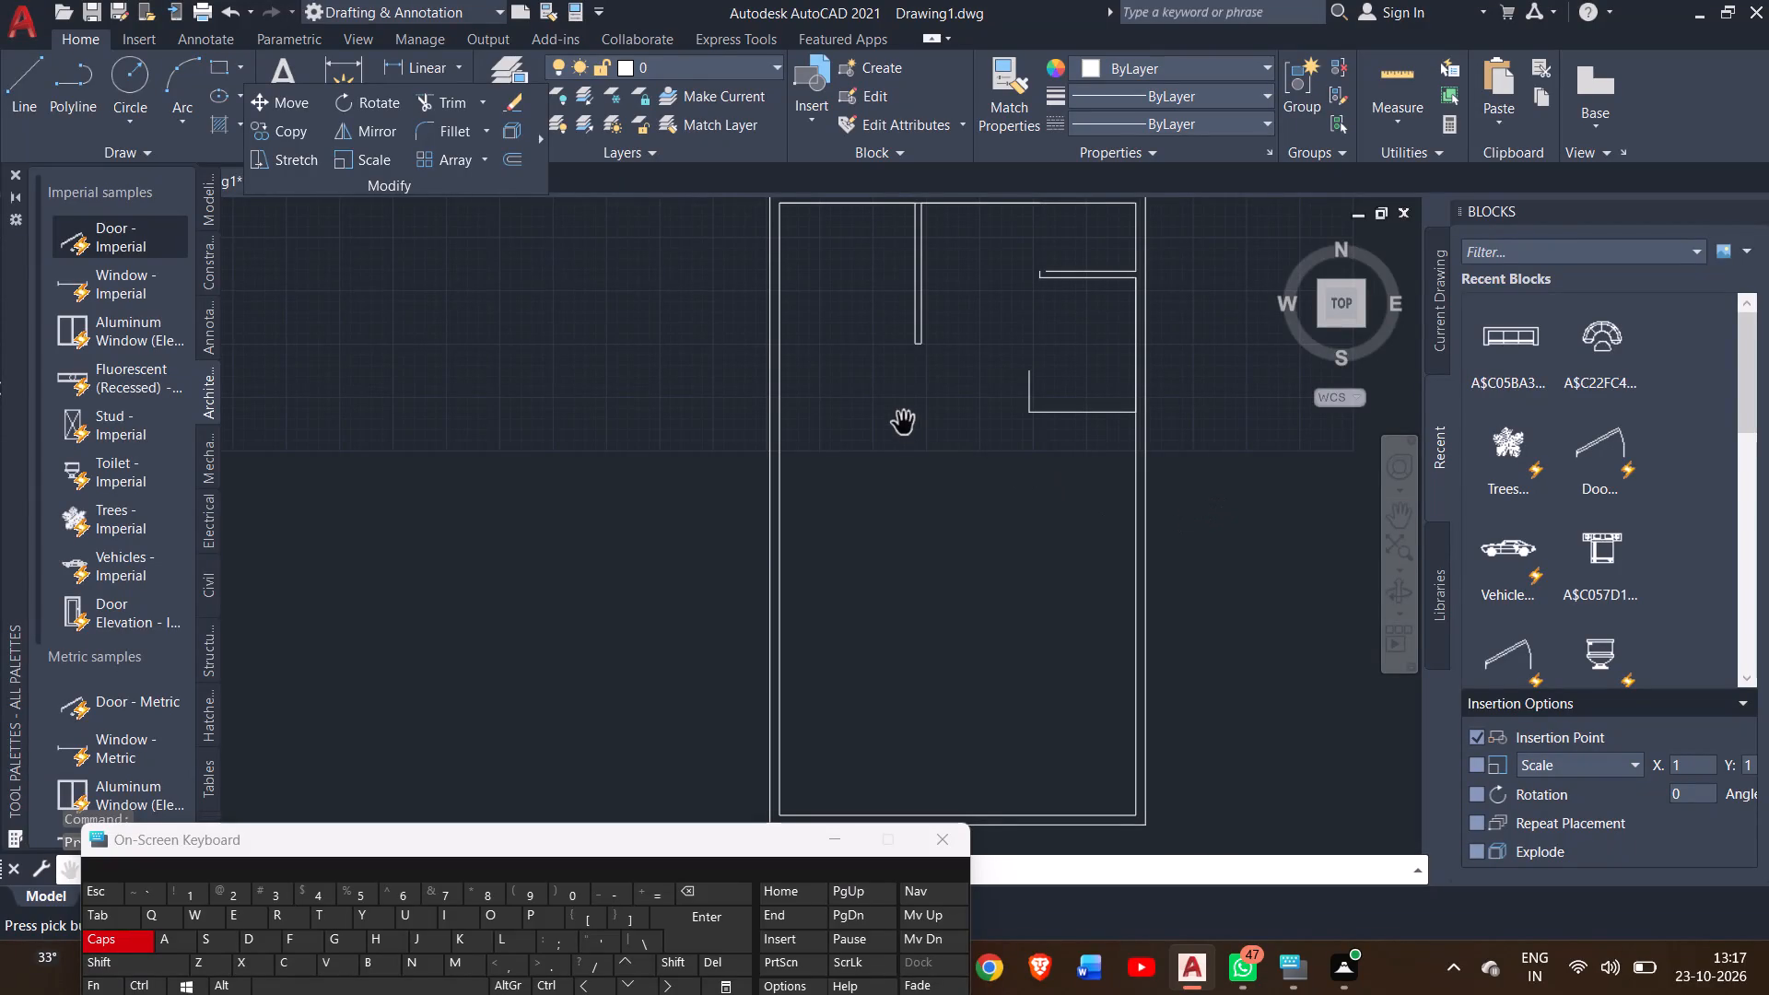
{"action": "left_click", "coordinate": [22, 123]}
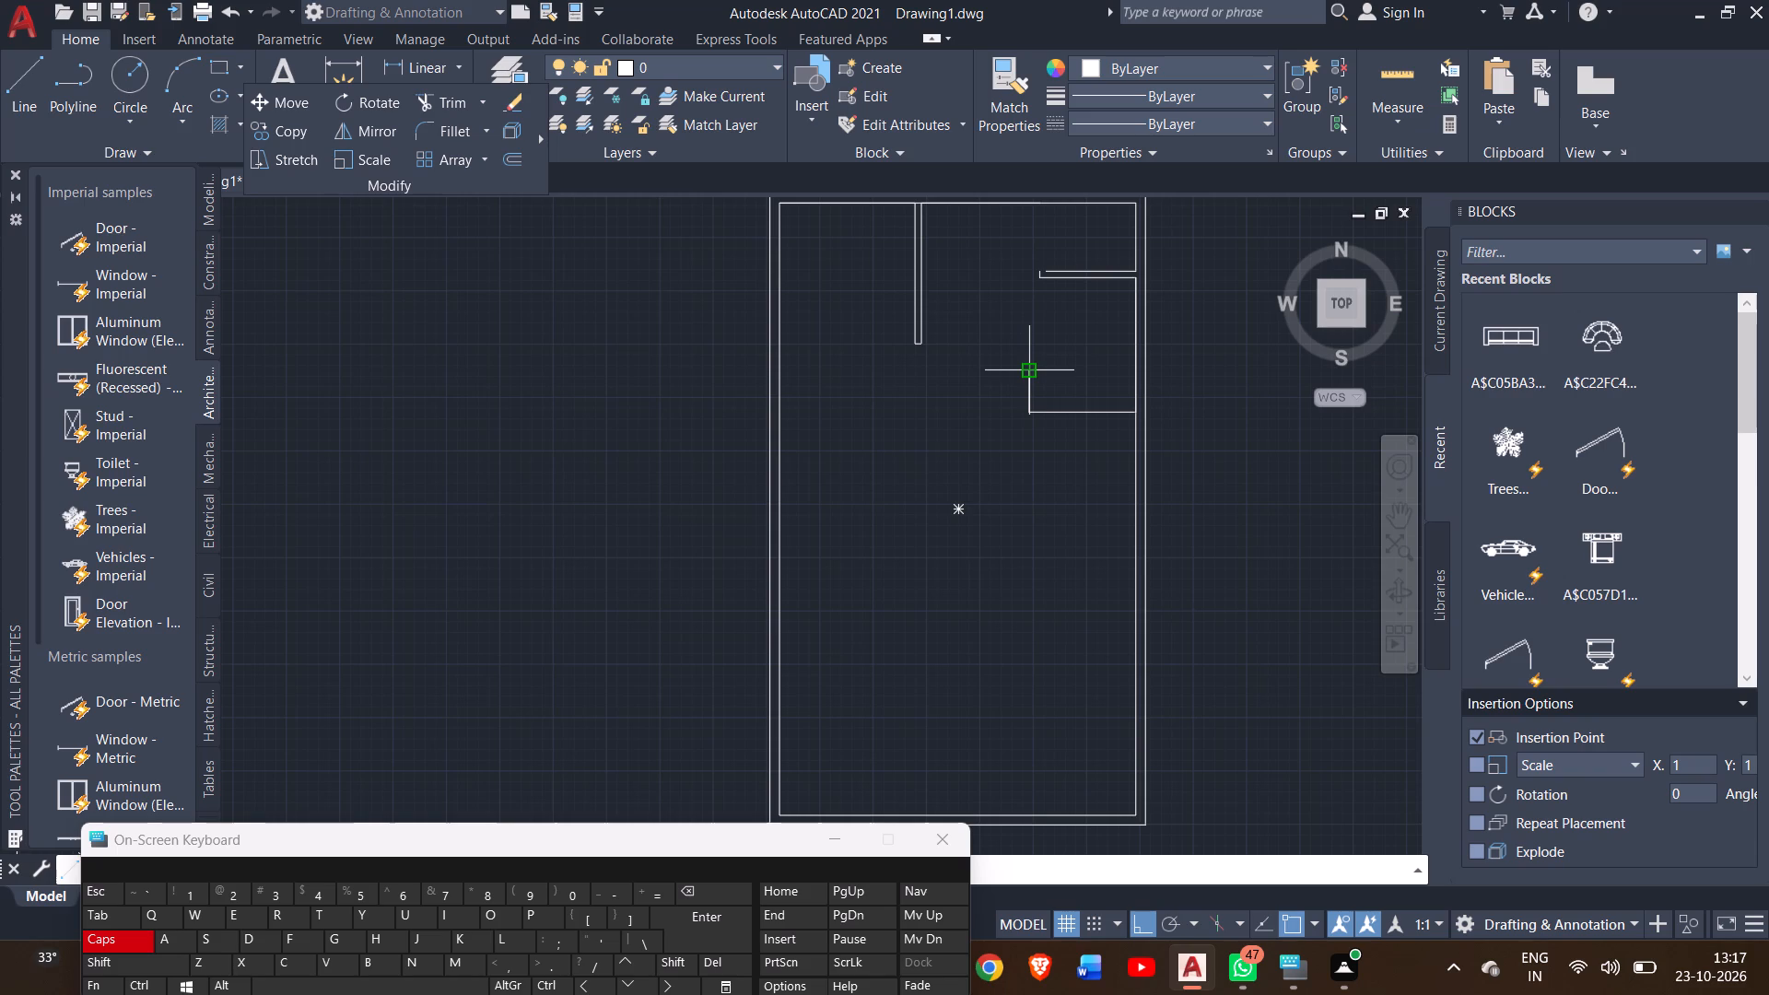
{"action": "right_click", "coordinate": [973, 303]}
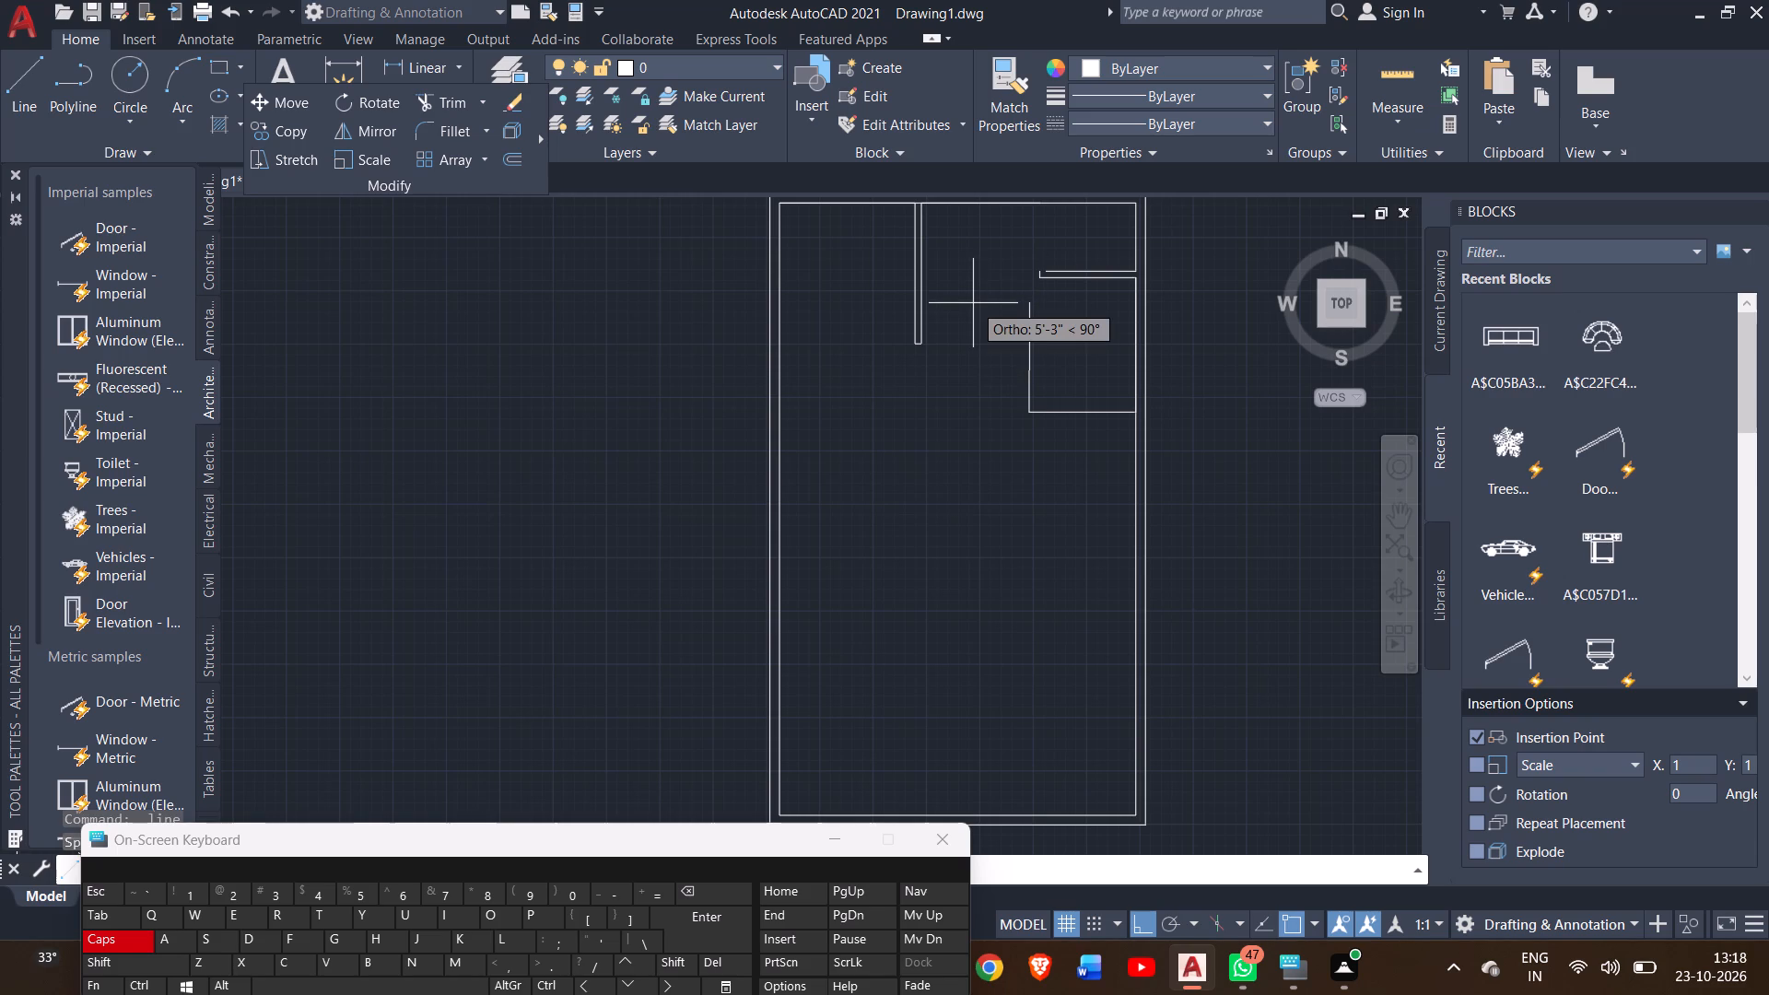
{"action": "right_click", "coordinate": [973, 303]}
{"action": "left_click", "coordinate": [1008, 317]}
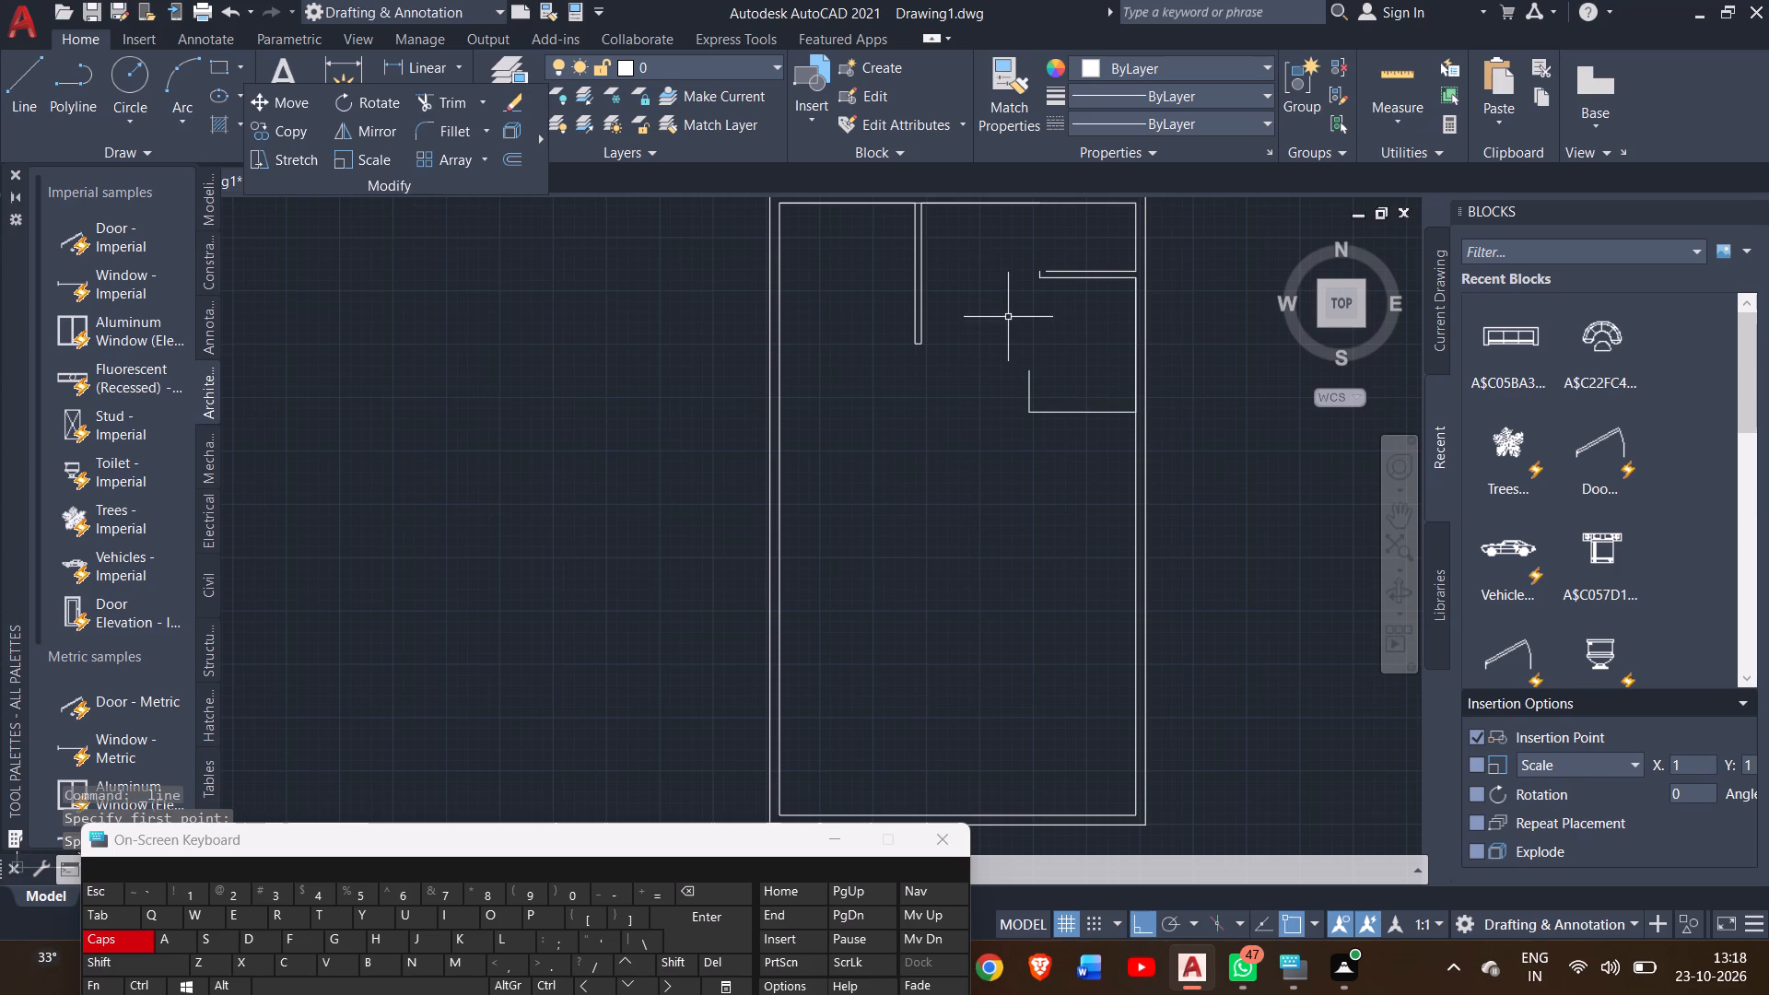
Draw a line 8'4" west from the inner upper-right corner of the outer walls, continuing down to the open end of the unfinished partition.
{"action": "left_click", "coordinate": [32, 80]}
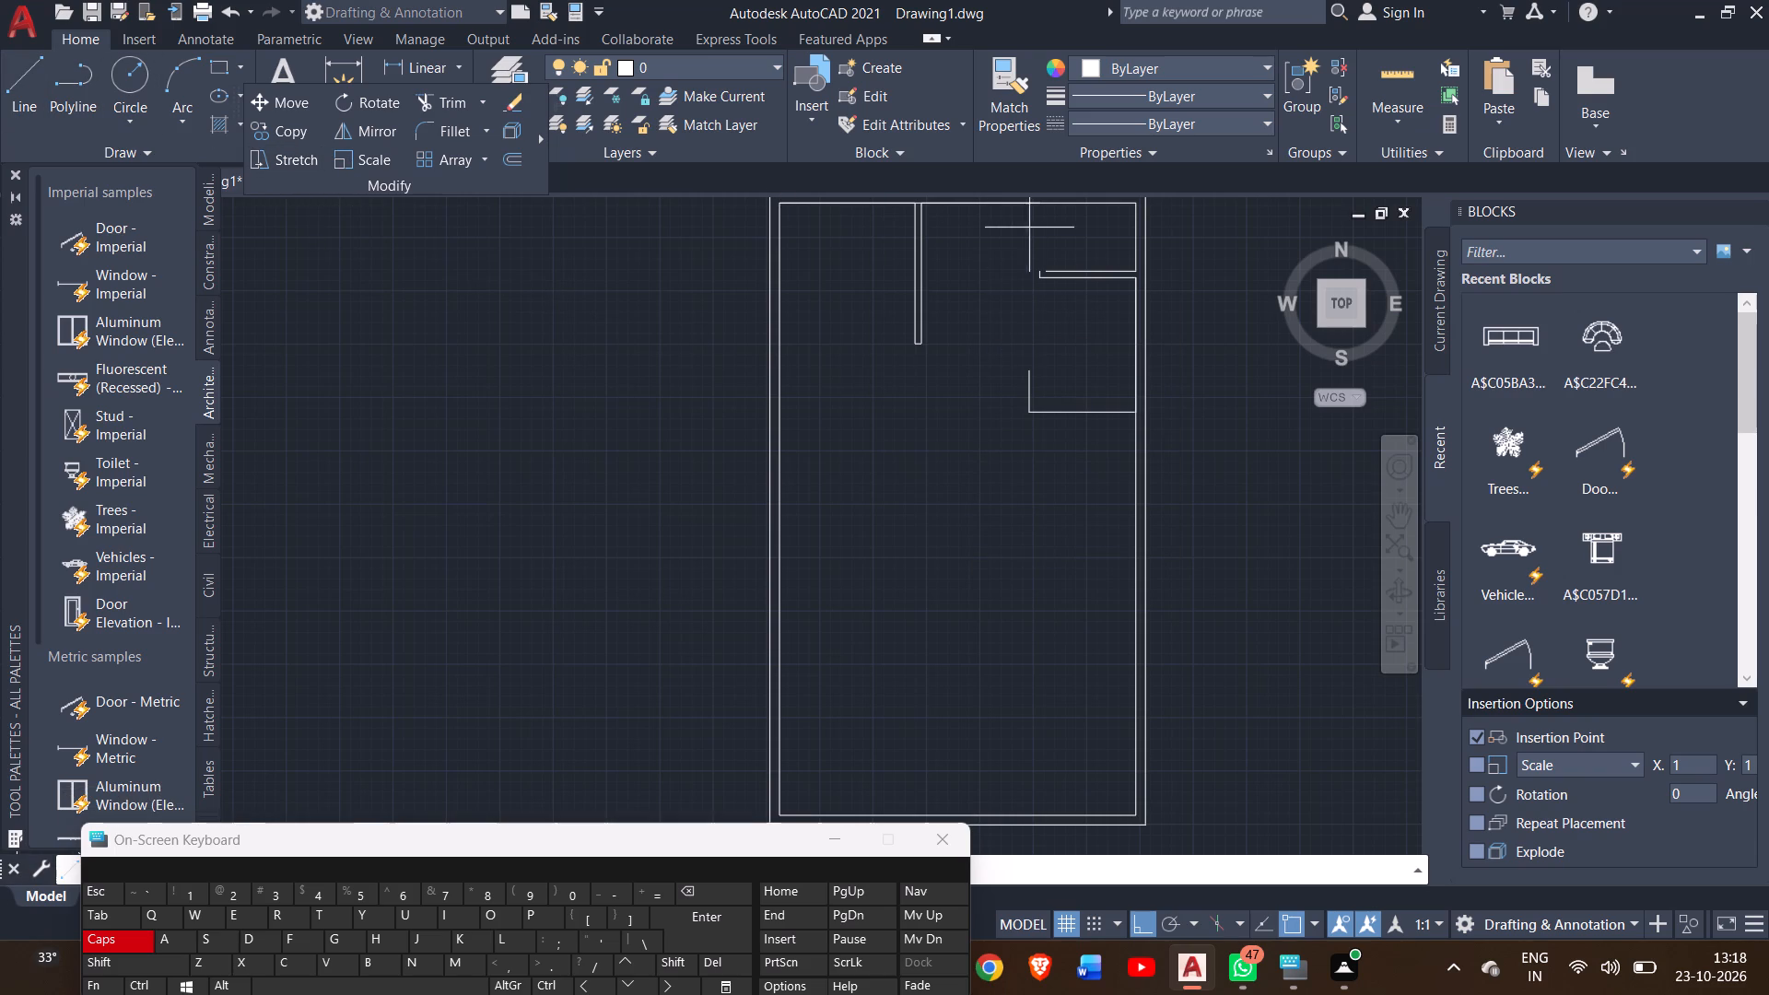
{"action": "left_click", "coordinate": [1137, 206]}
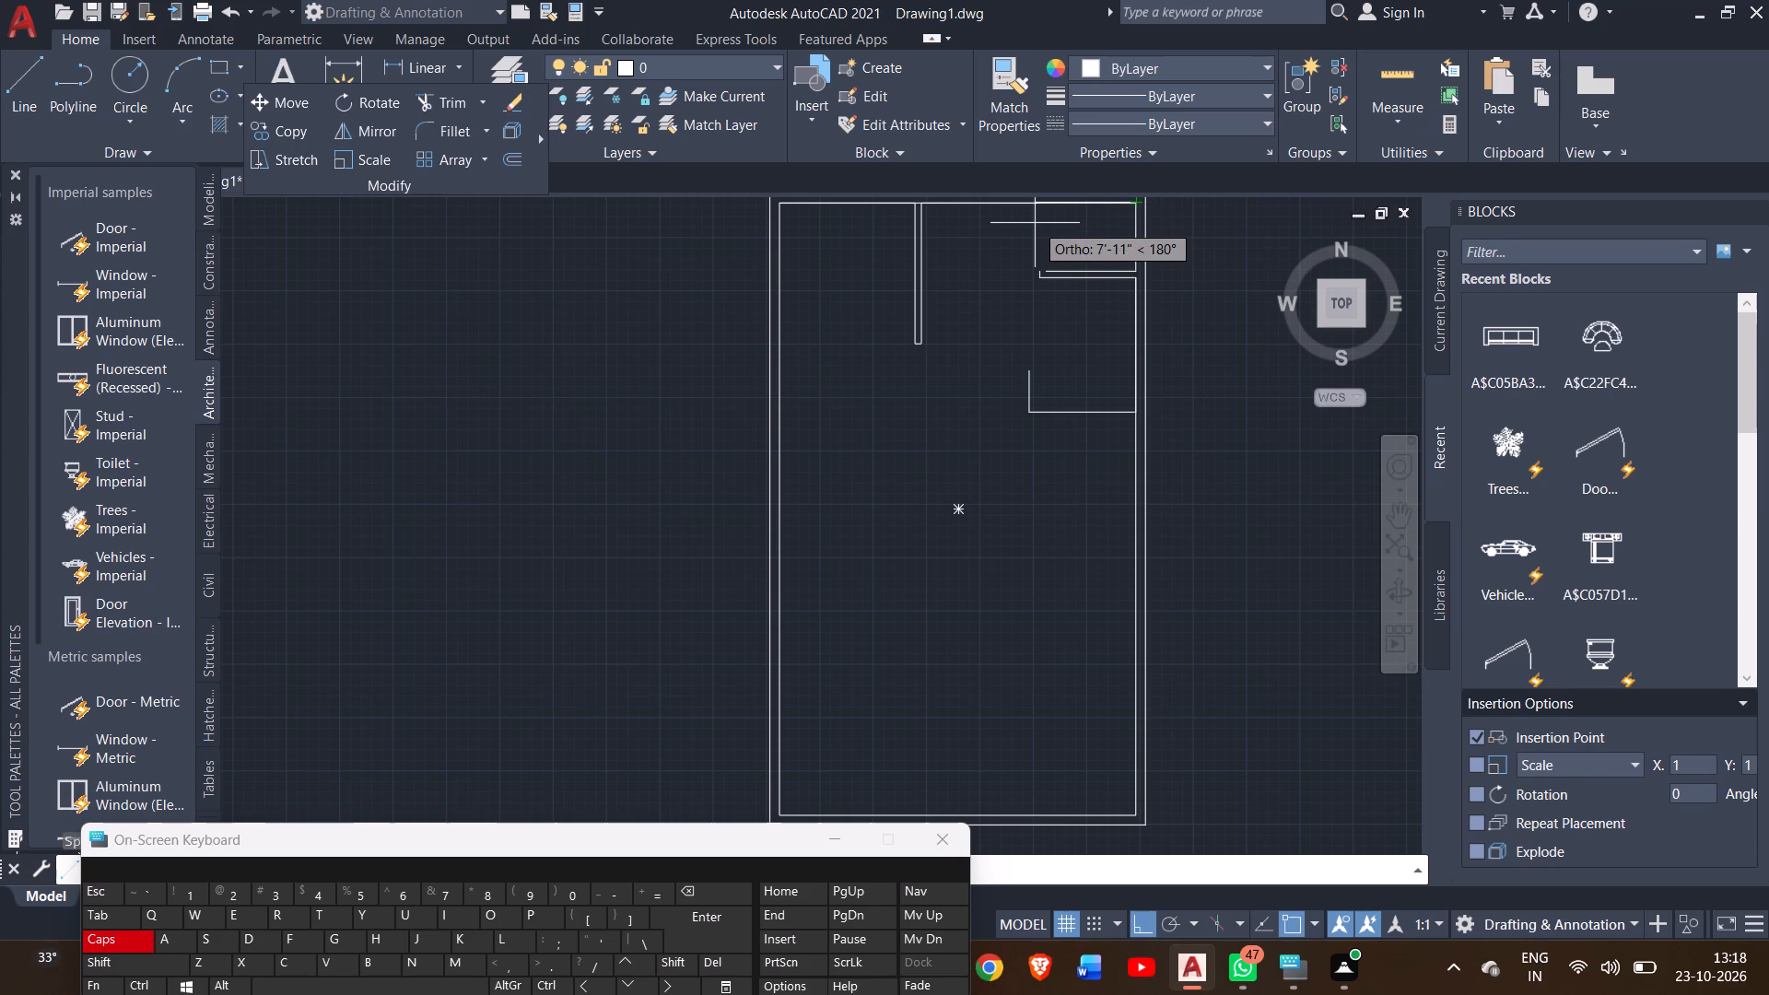
{"action": "type", "text": "8'"}
{"action": "key", "text": "4"}
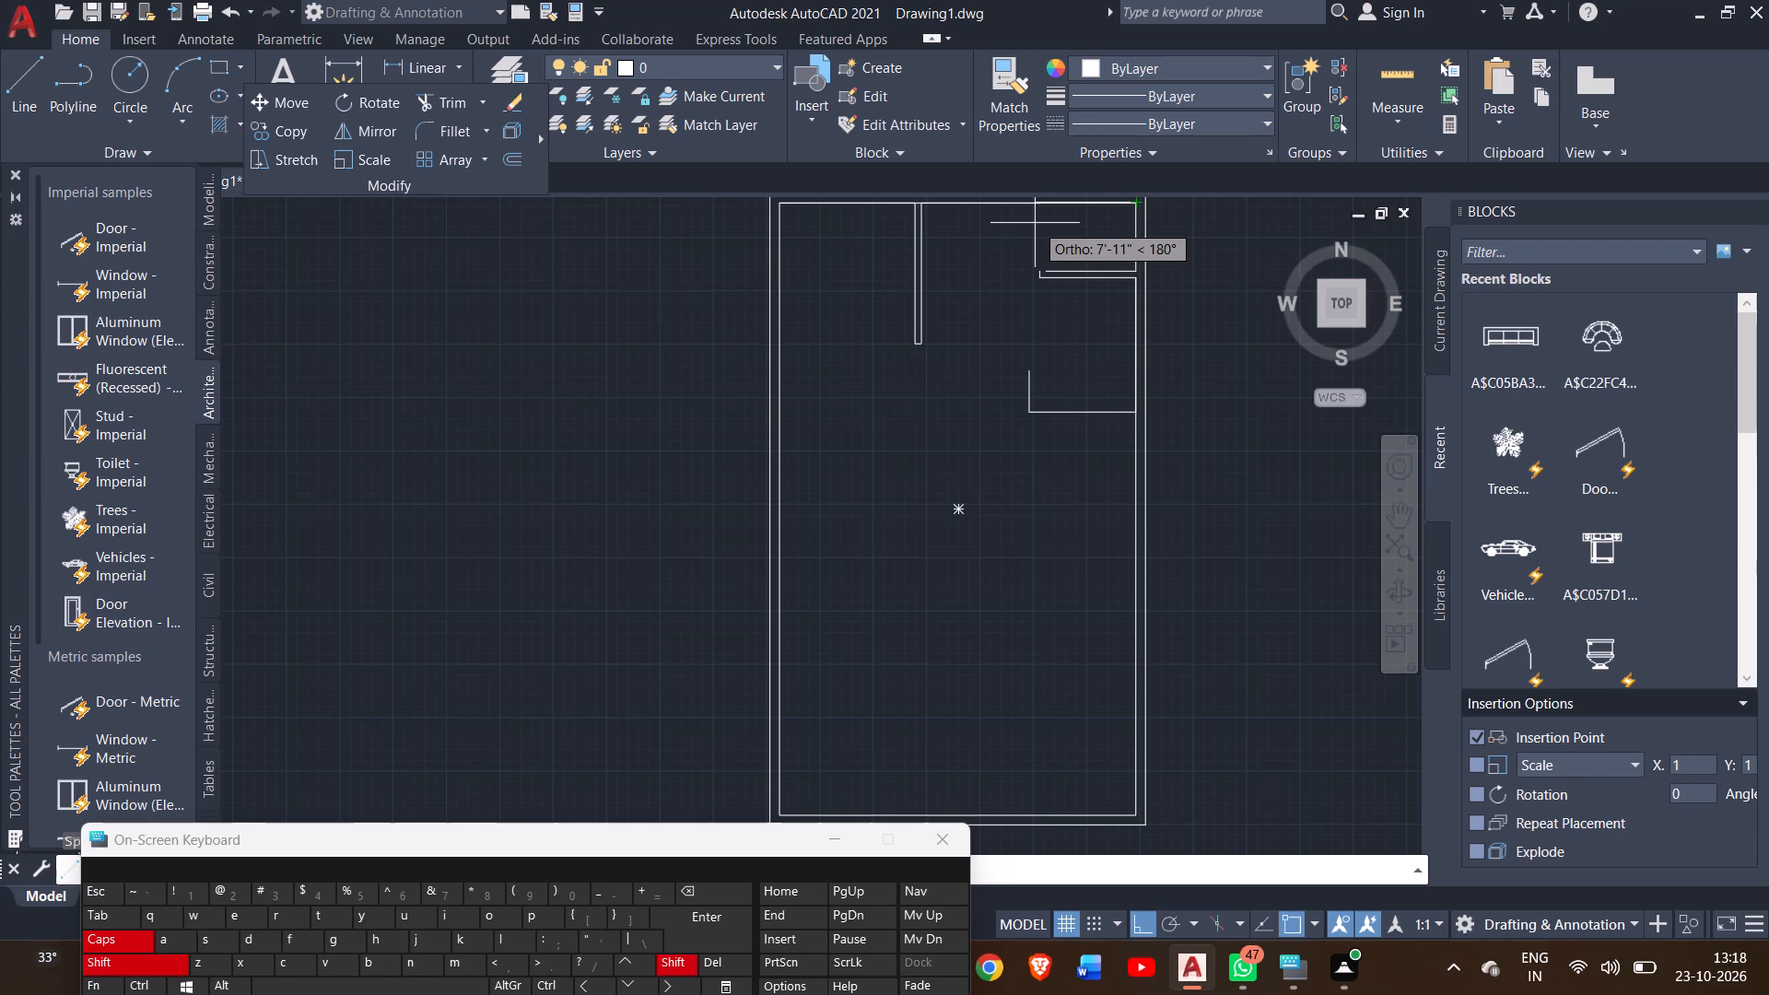
{"action": "key", "text": "shift+quotedbl"}
{"action": "key", "text": "Return"}
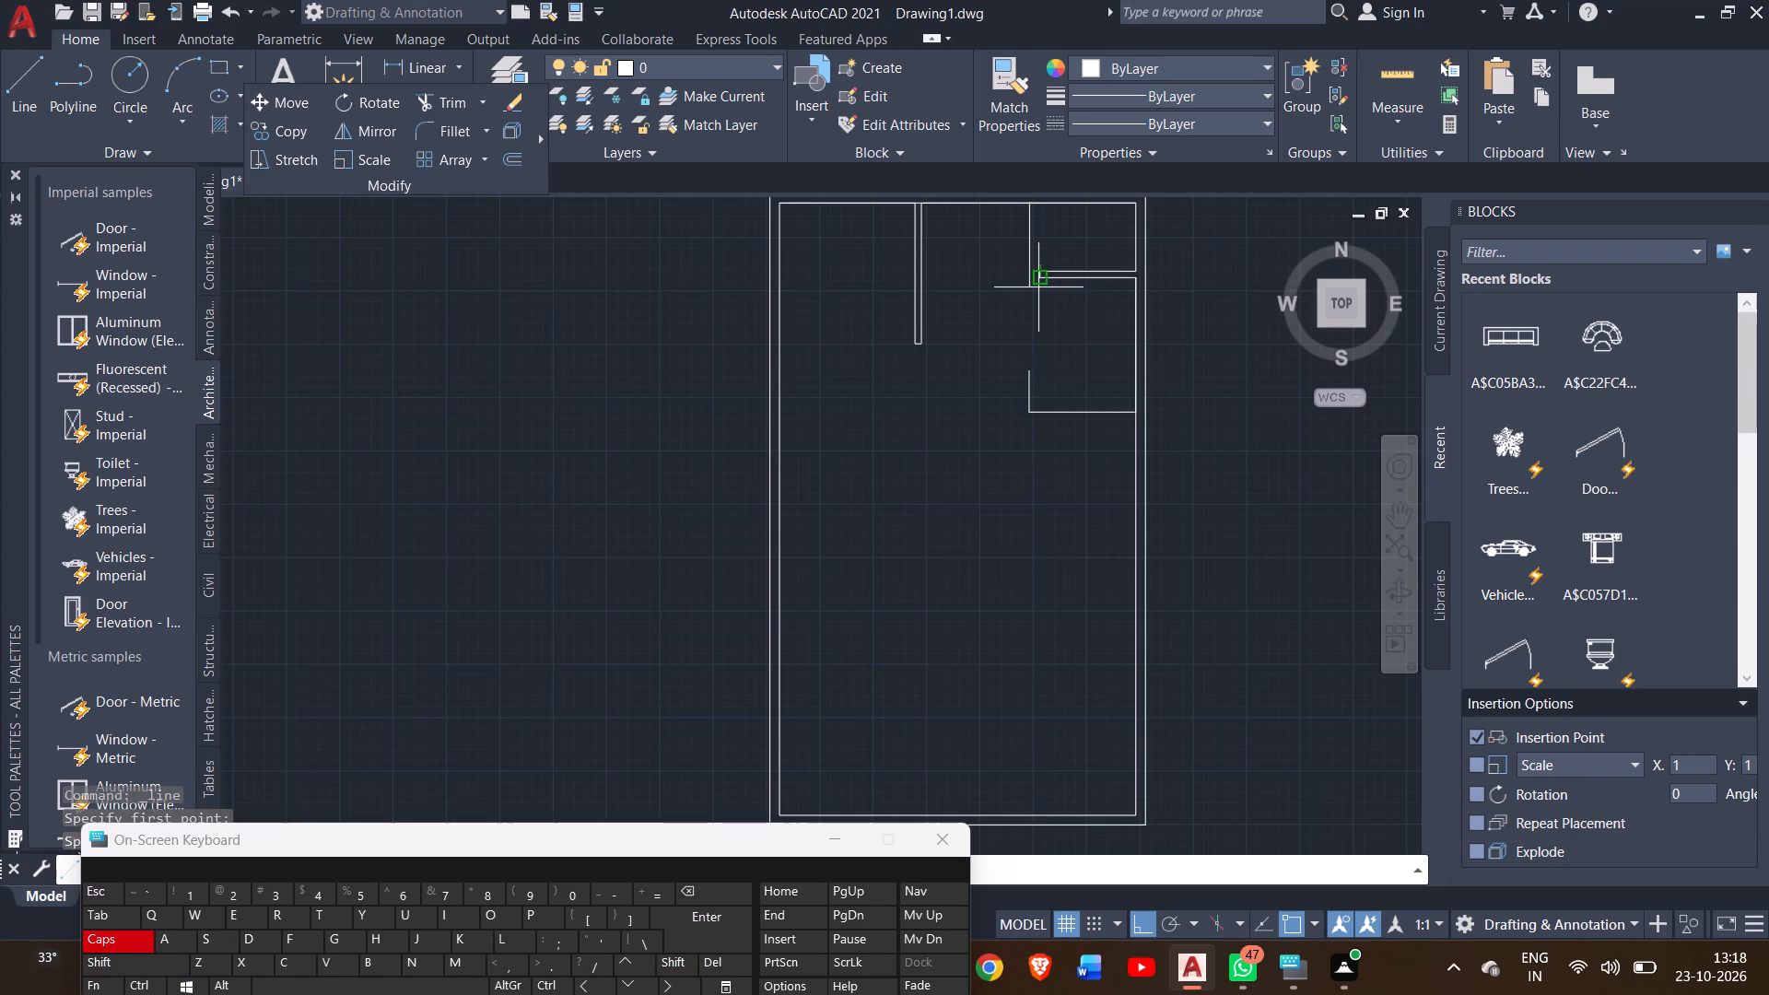
{"action": "left_click", "coordinate": [1033, 370]}
{"action": "right_click", "coordinate": [1049, 352]}
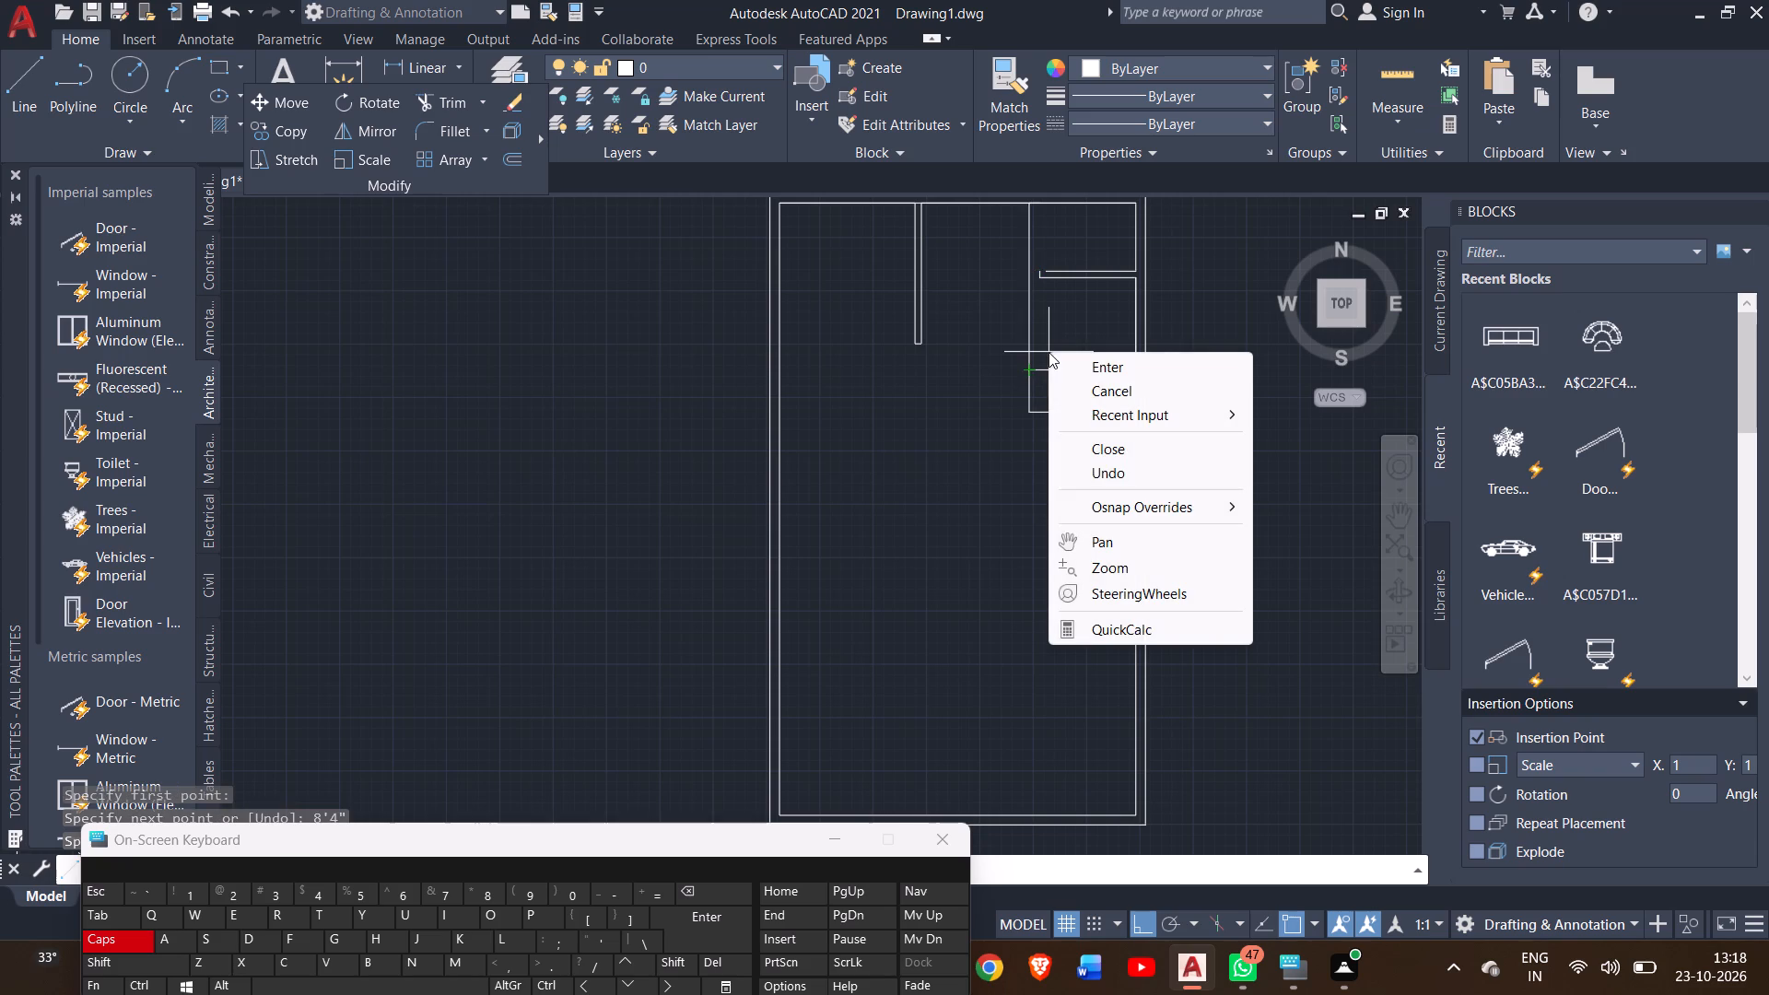
{"action": "left_click", "coordinate": [1068, 372]}
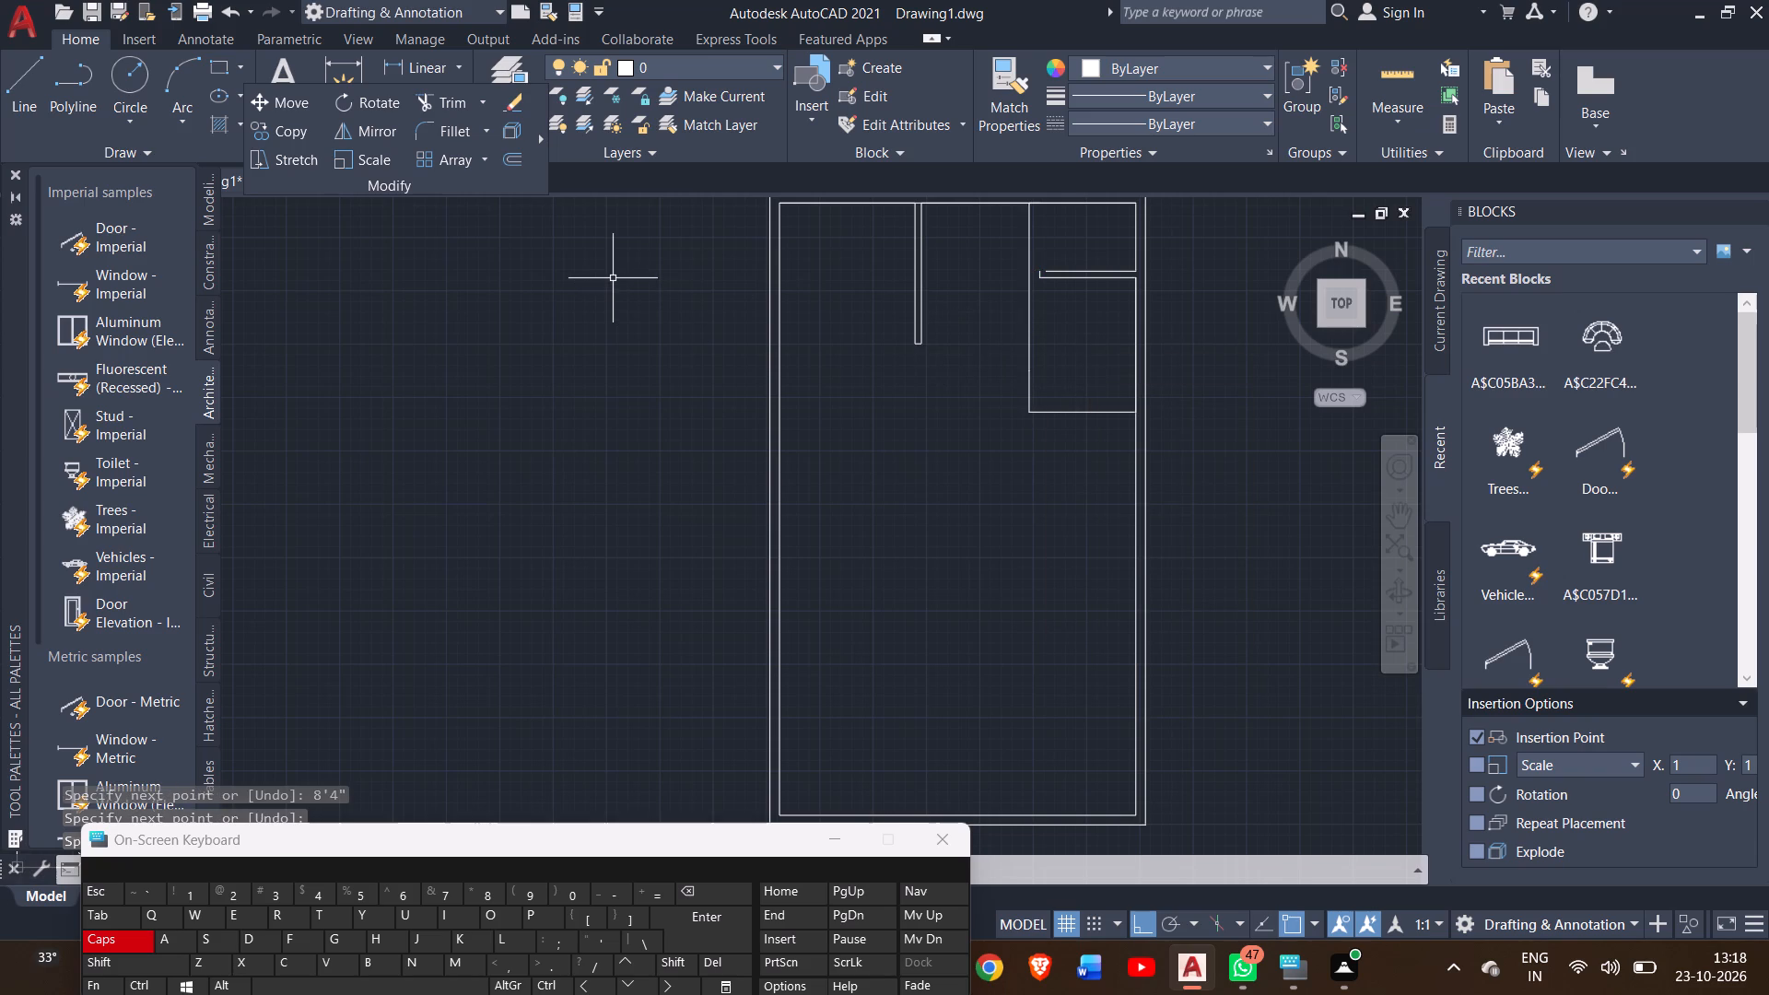
Draw the vertical partition's second face 6" west of the first, running down from the top wall and joining the first face's bottom corner.
{"action": "left_click", "coordinate": [13, 78]}
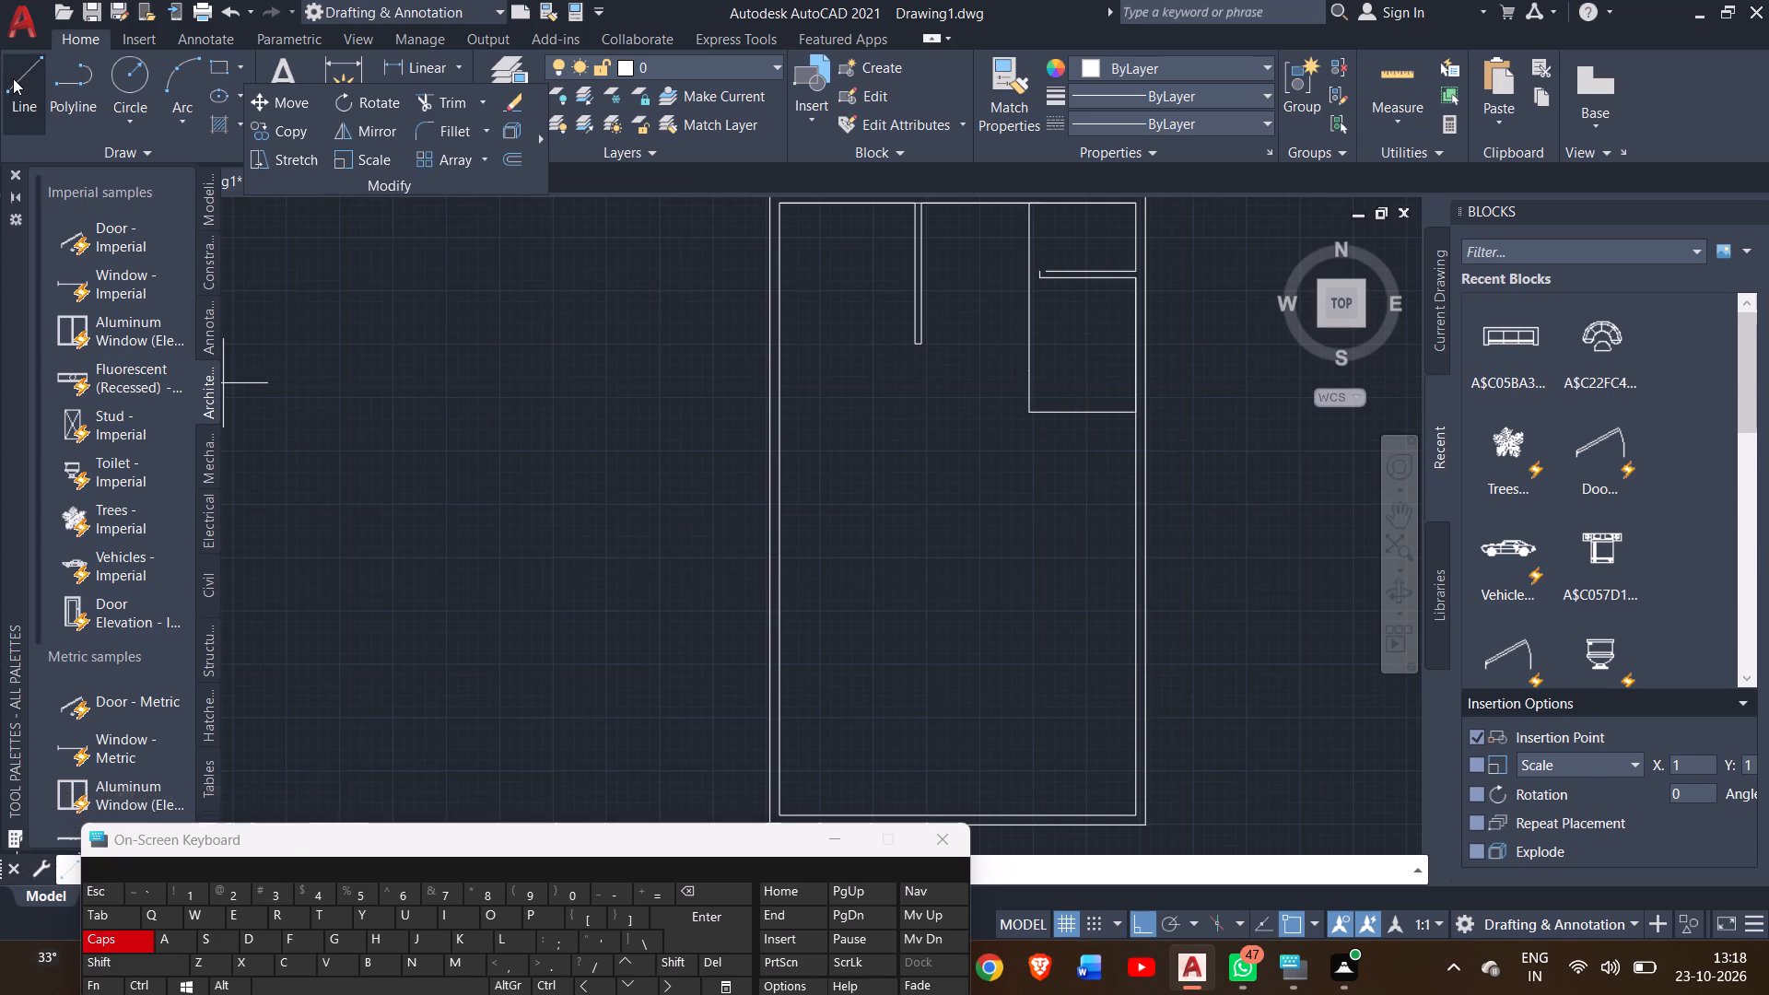
{"action": "left_click", "coordinate": [1025, 207]}
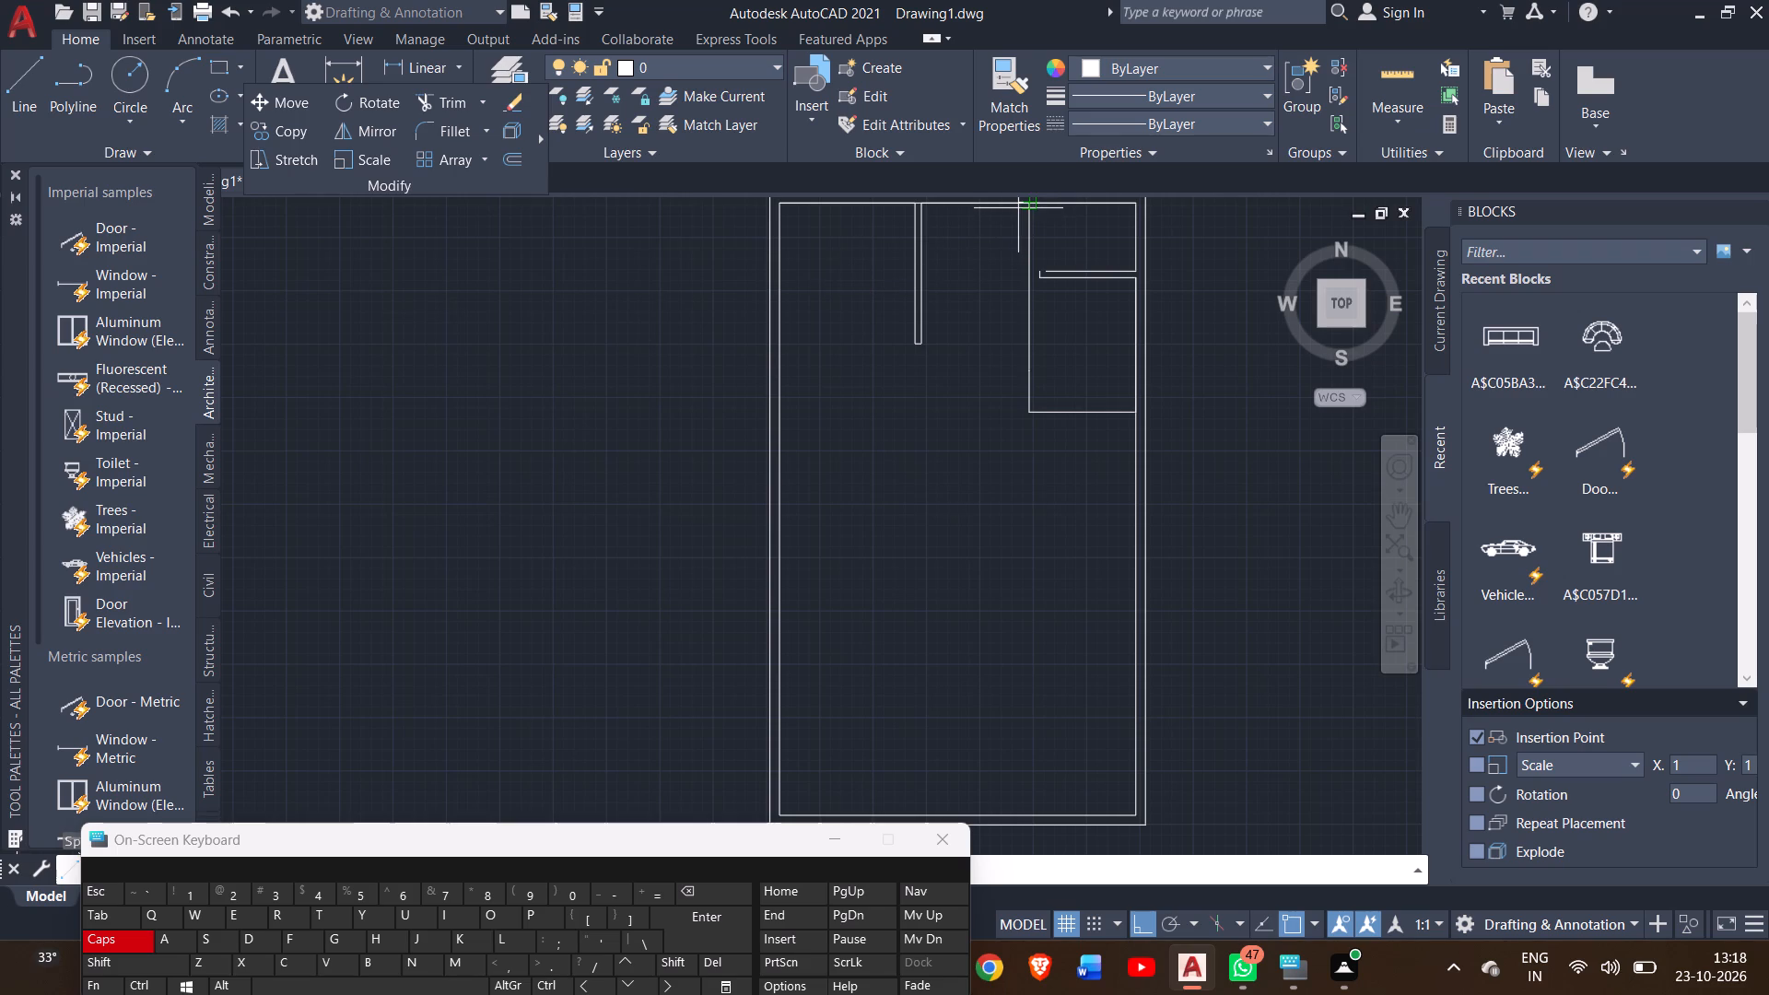
{"action": "key", "text": "6"}
{"action": "key", "text": "shift+quotedbl"}
{"action": "key", "text": "Return"}
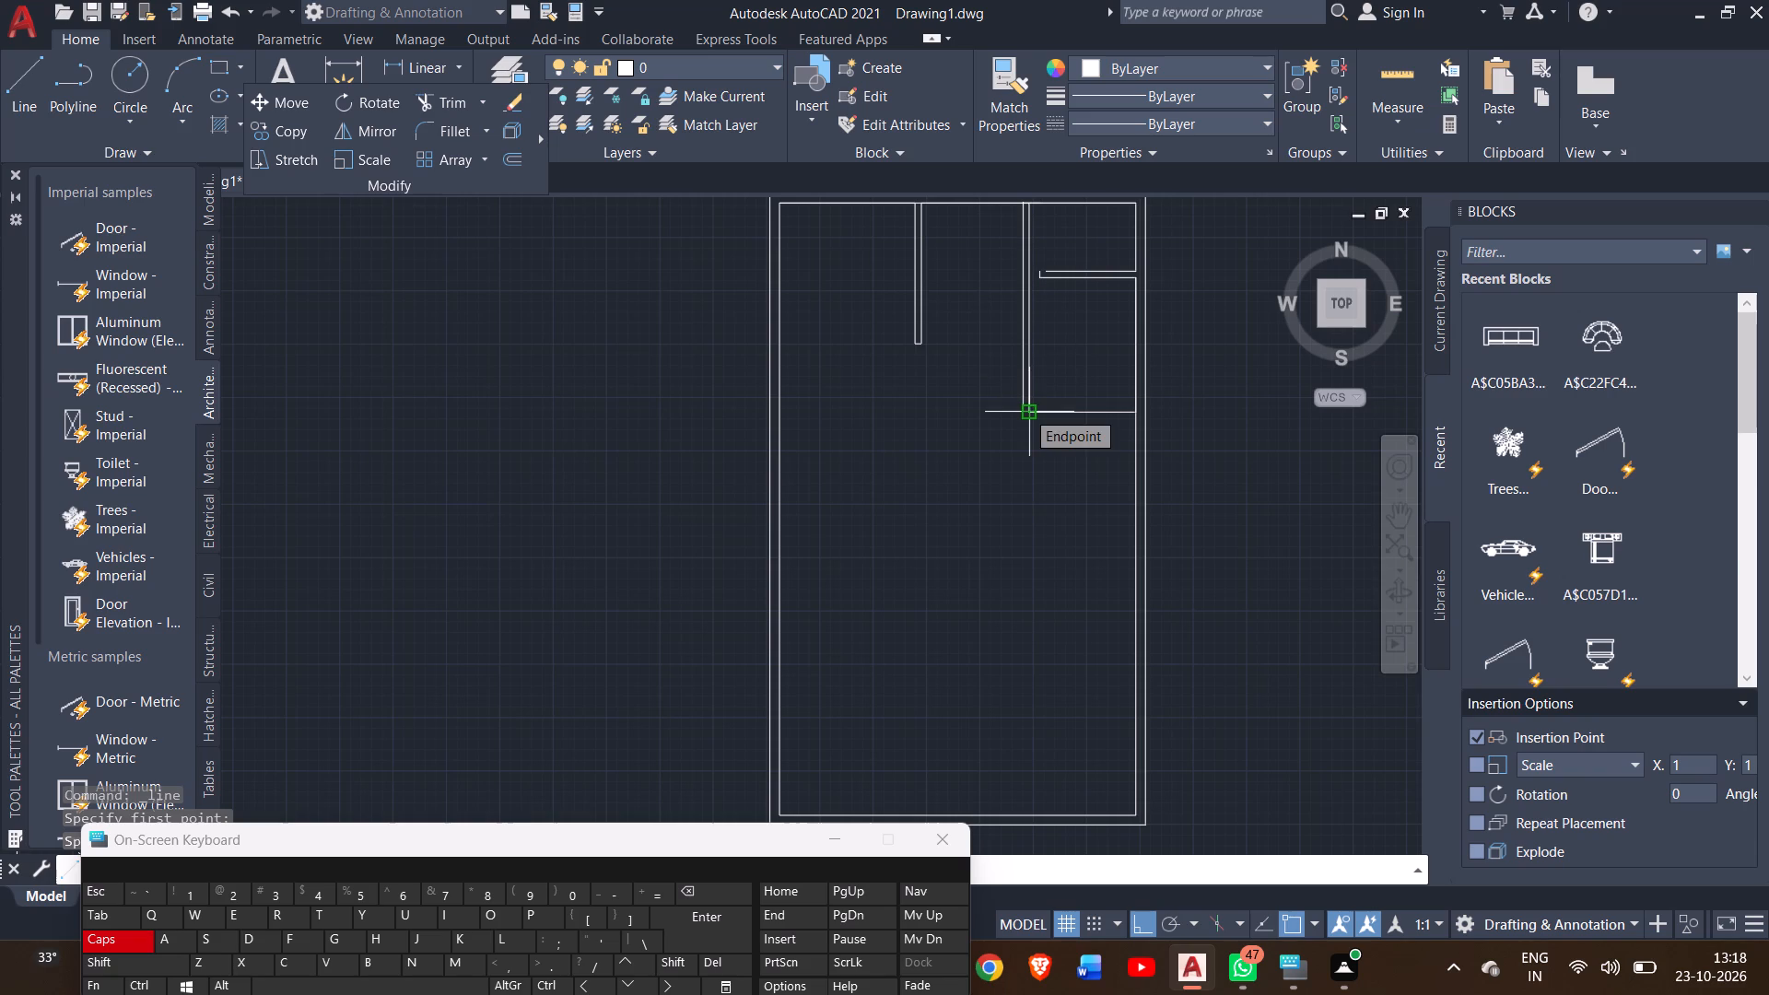
{"action": "scroll", "coordinate": [1003, 432], "scroll_direction": "up", "scroll_amount": 1, "text": "ctrl"}
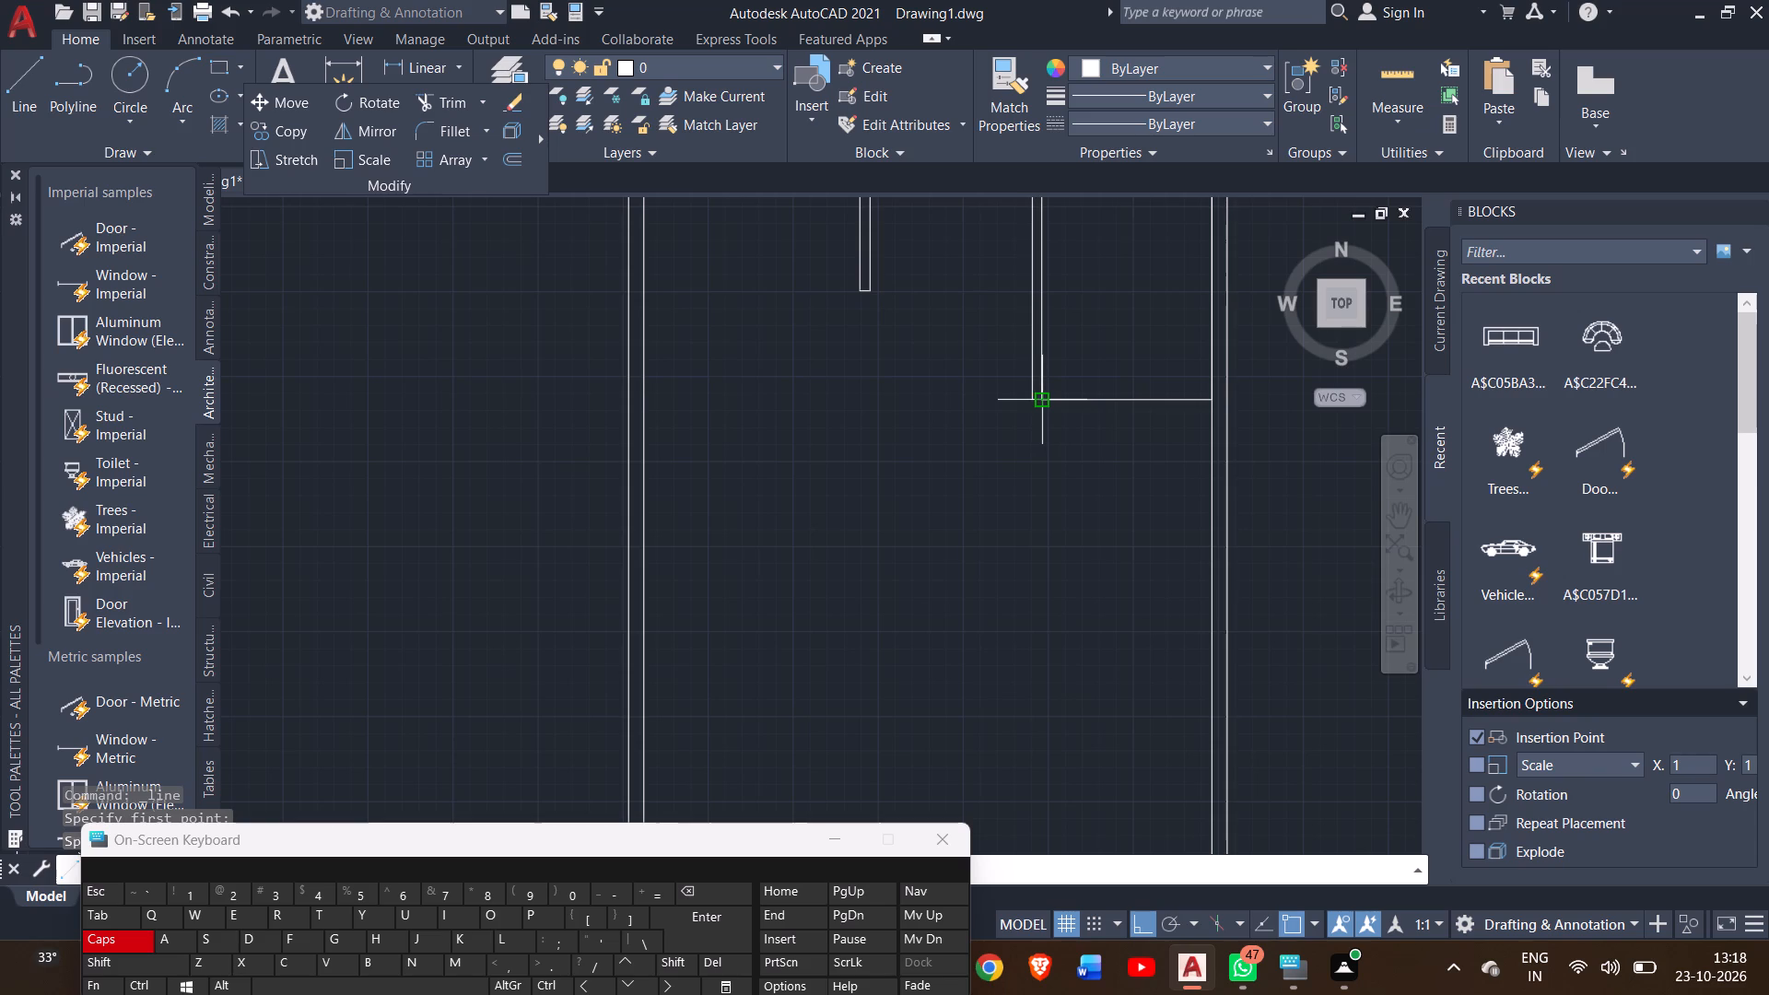
{"action": "left_click", "coordinate": [1028, 402]}
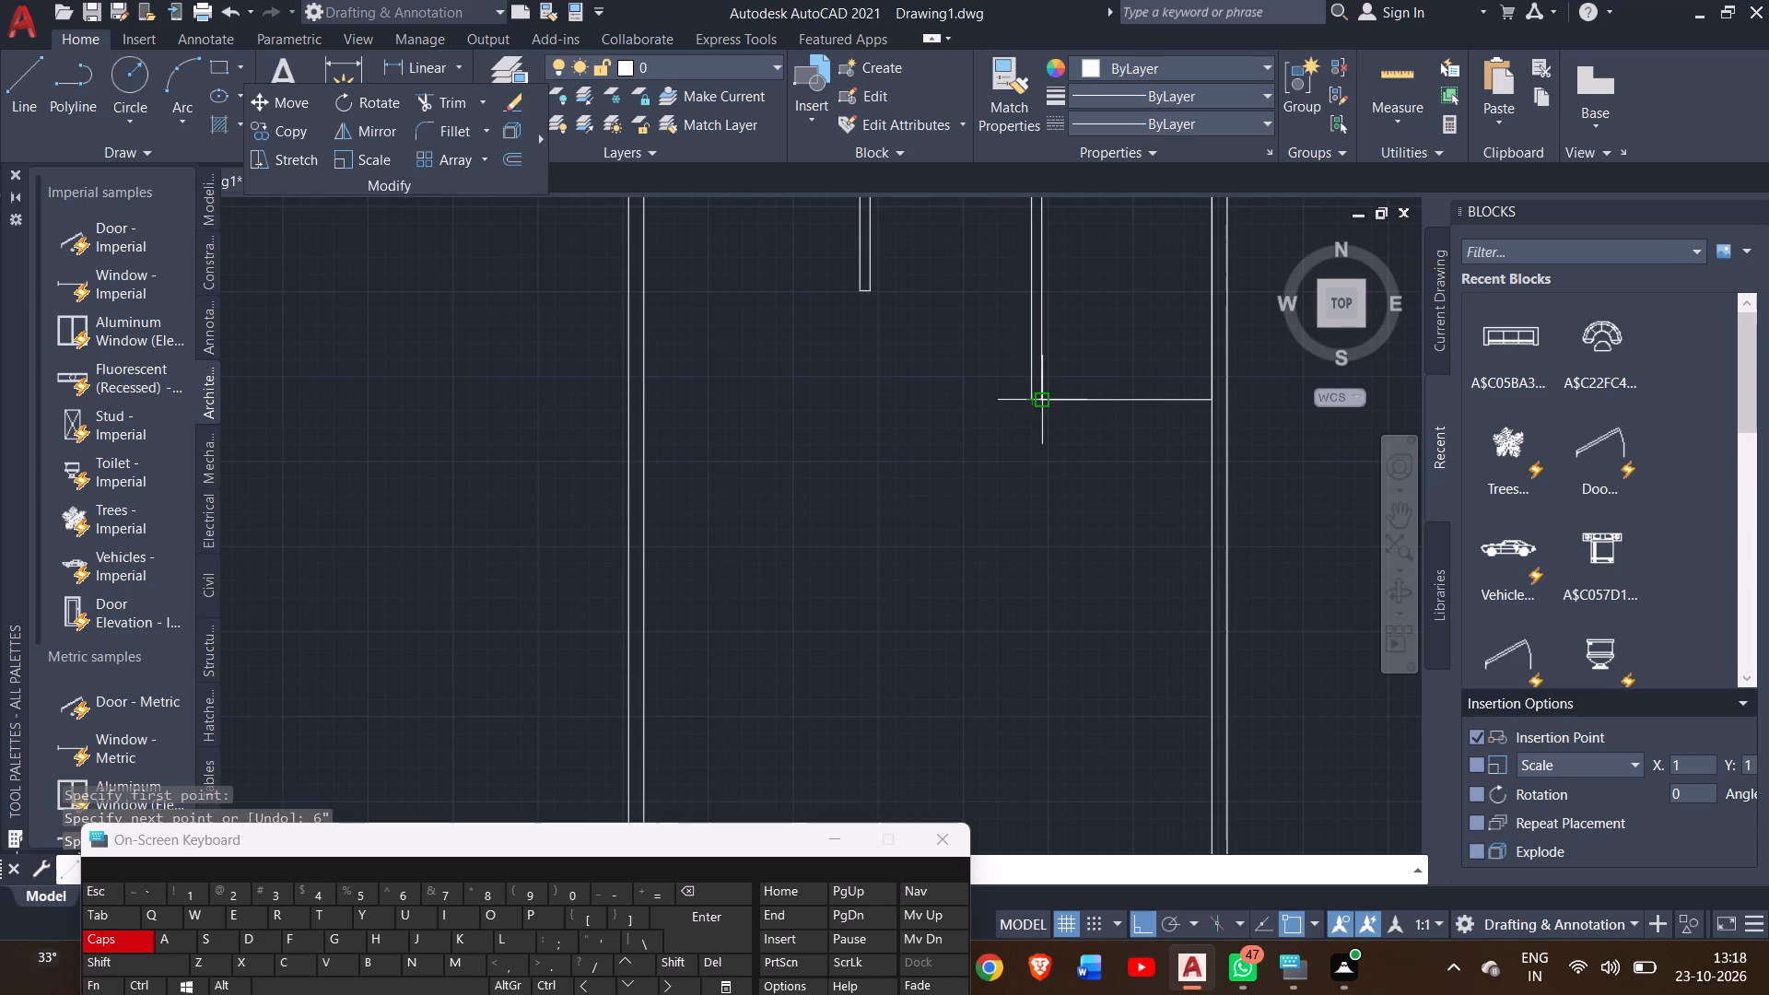
{"action": "left_click", "coordinate": [1049, 398]}
{"action": "right_click", "coordinate": [1049, 398]}
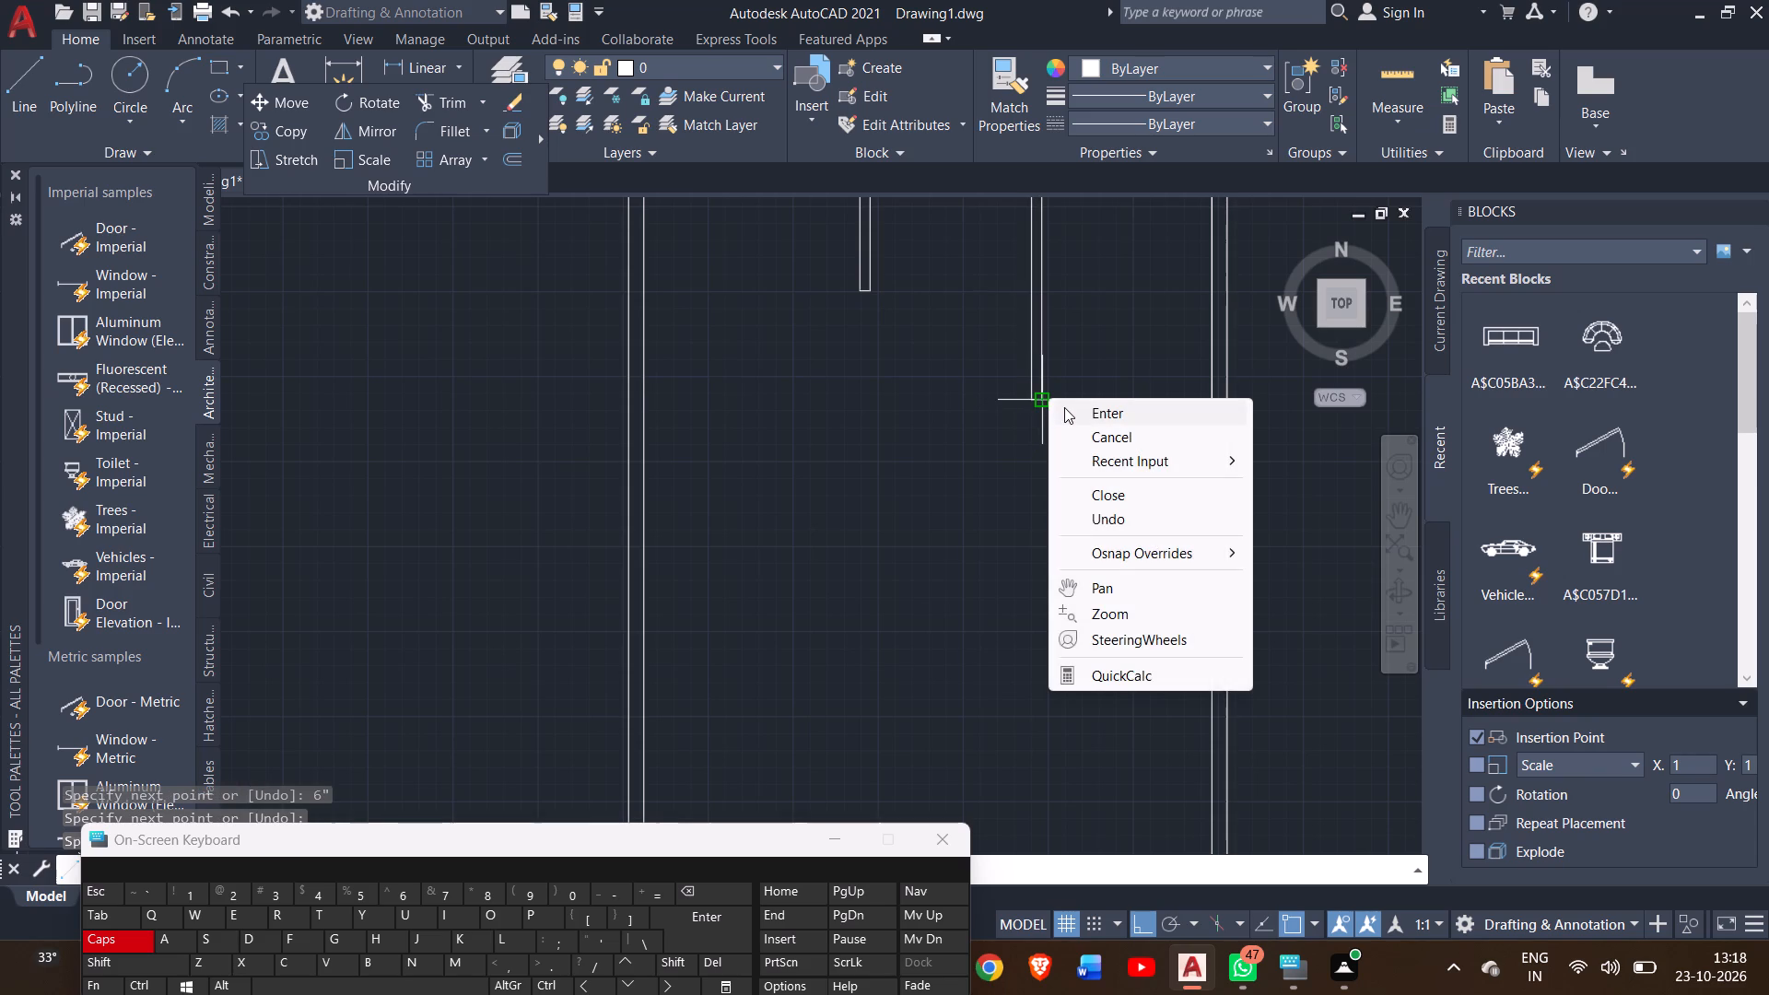
{"action": "left_click", "coordinate": [1064, 407]}
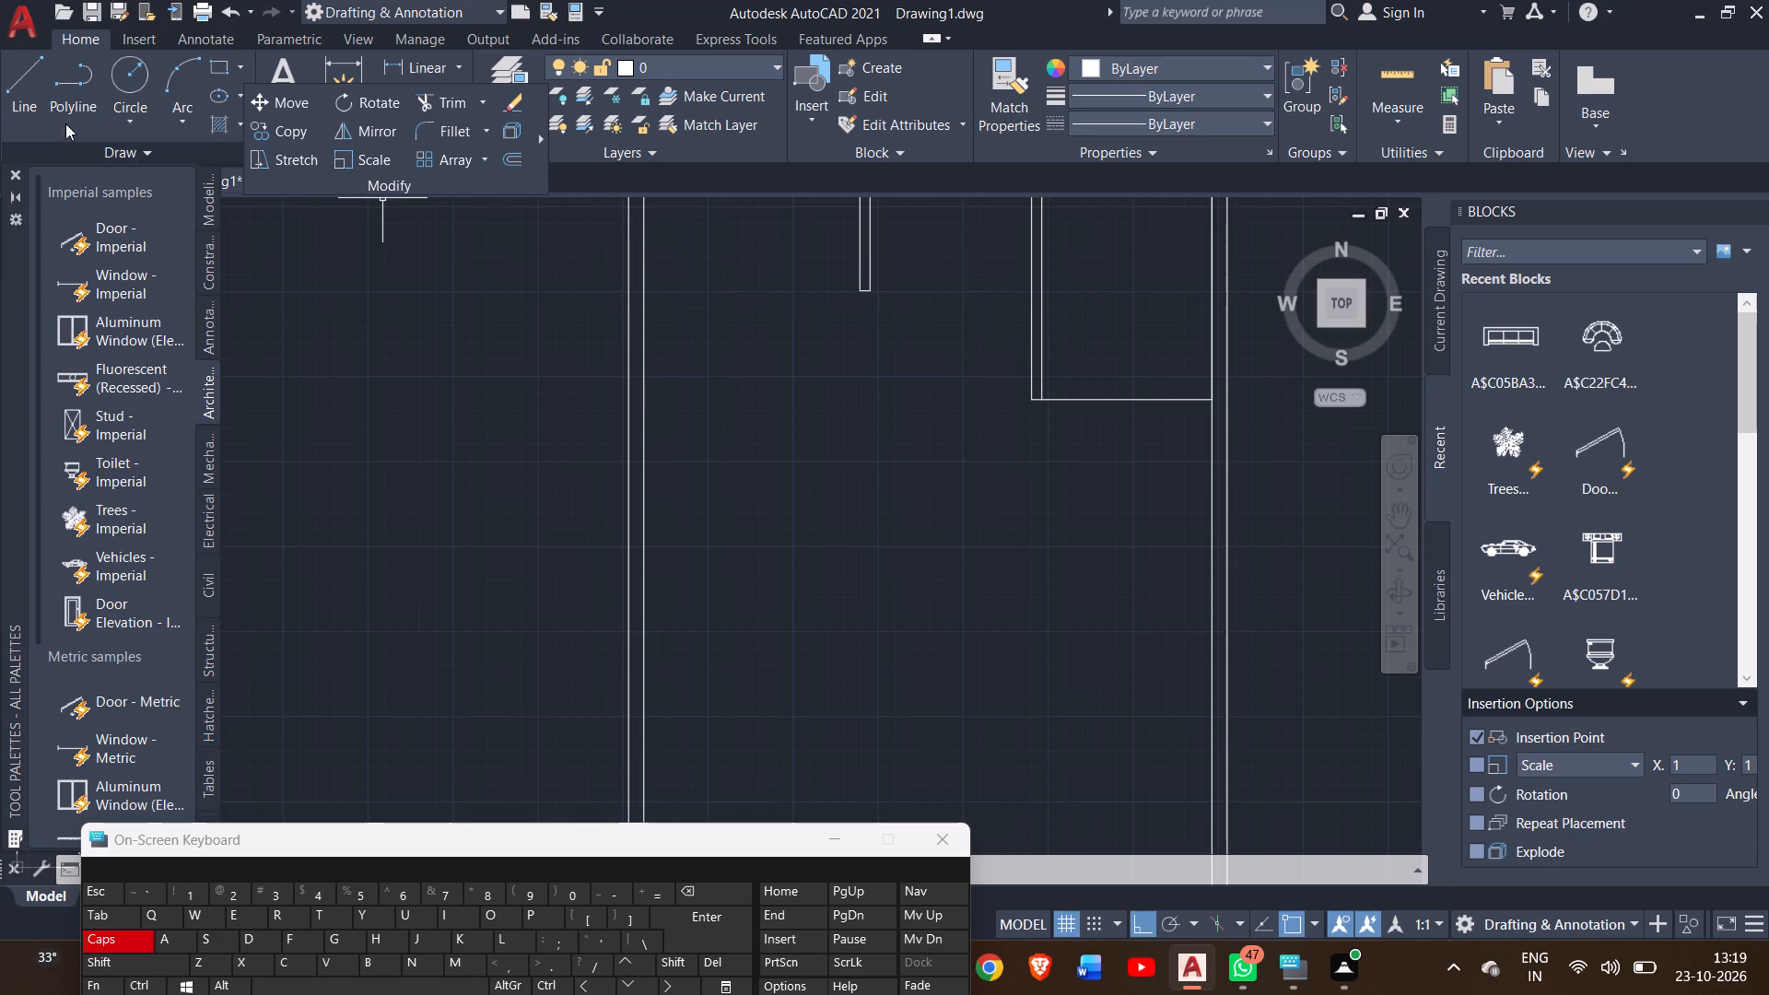
Draw a line 6" down from the vertical partition's outer face, continuing east to the right outer wall's inner face to thicken the horizontal partition.
{"action": "left_click", "coordinate": [9, 81]}
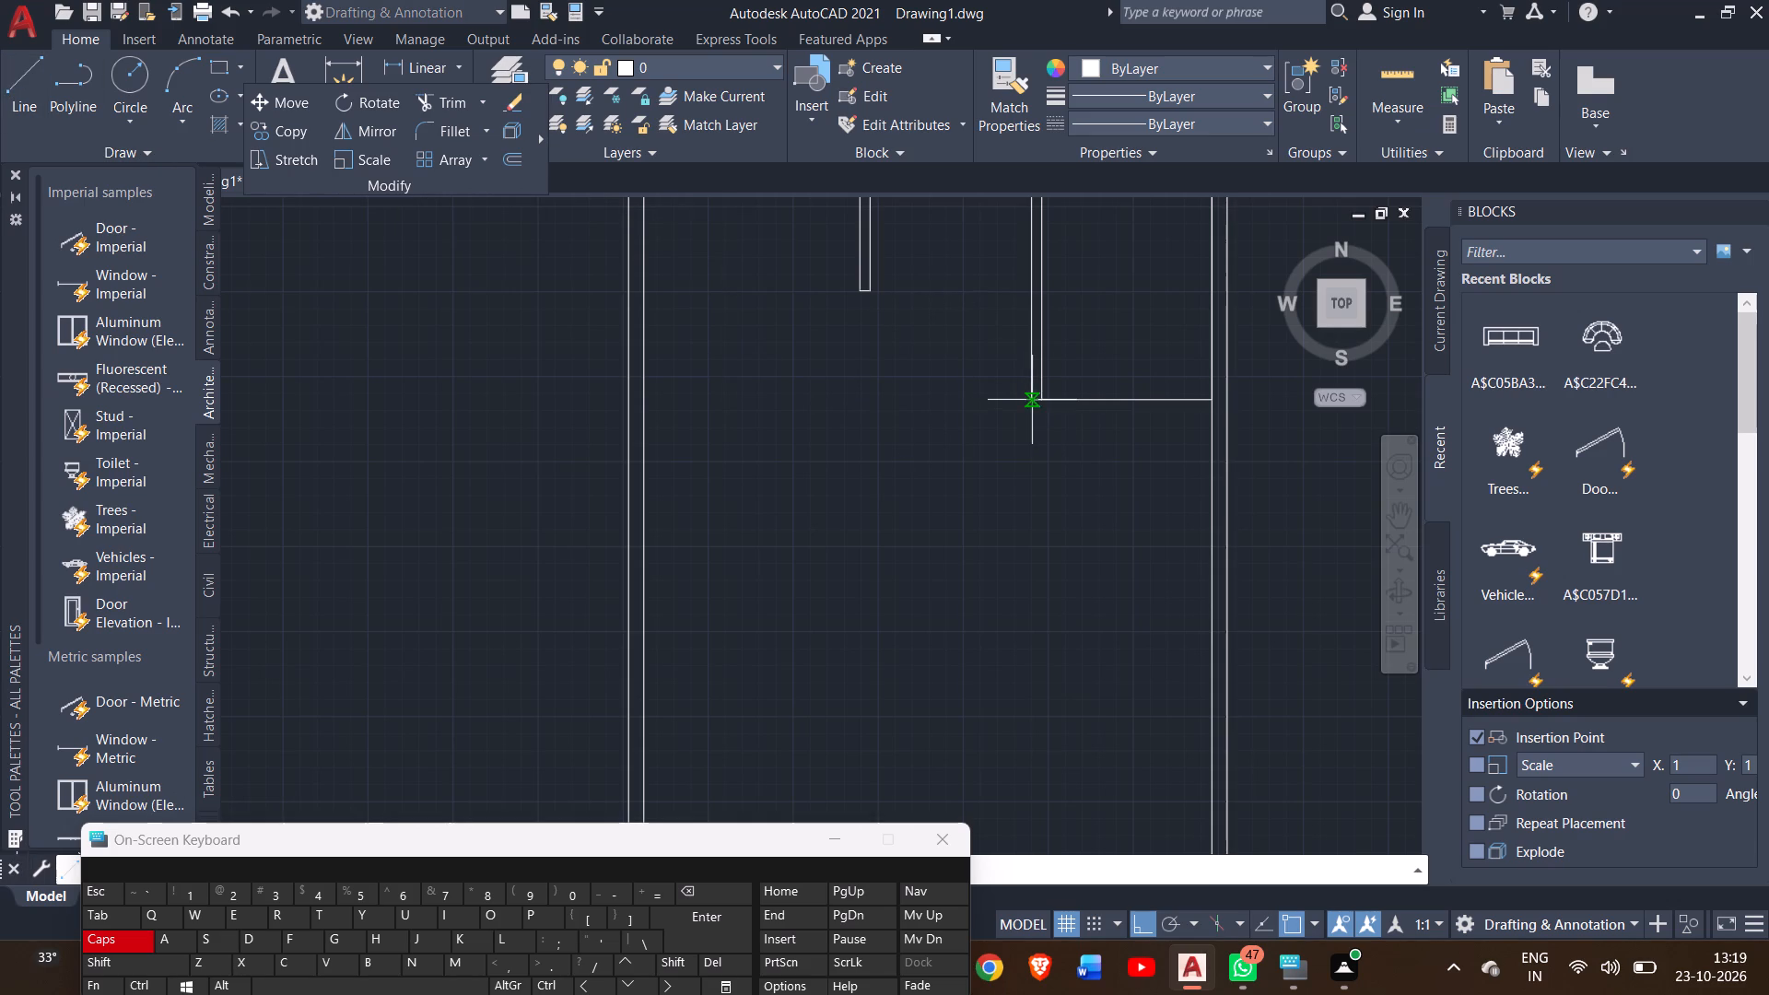
{"action": "left_click", "coordinate": [1030, 400]}
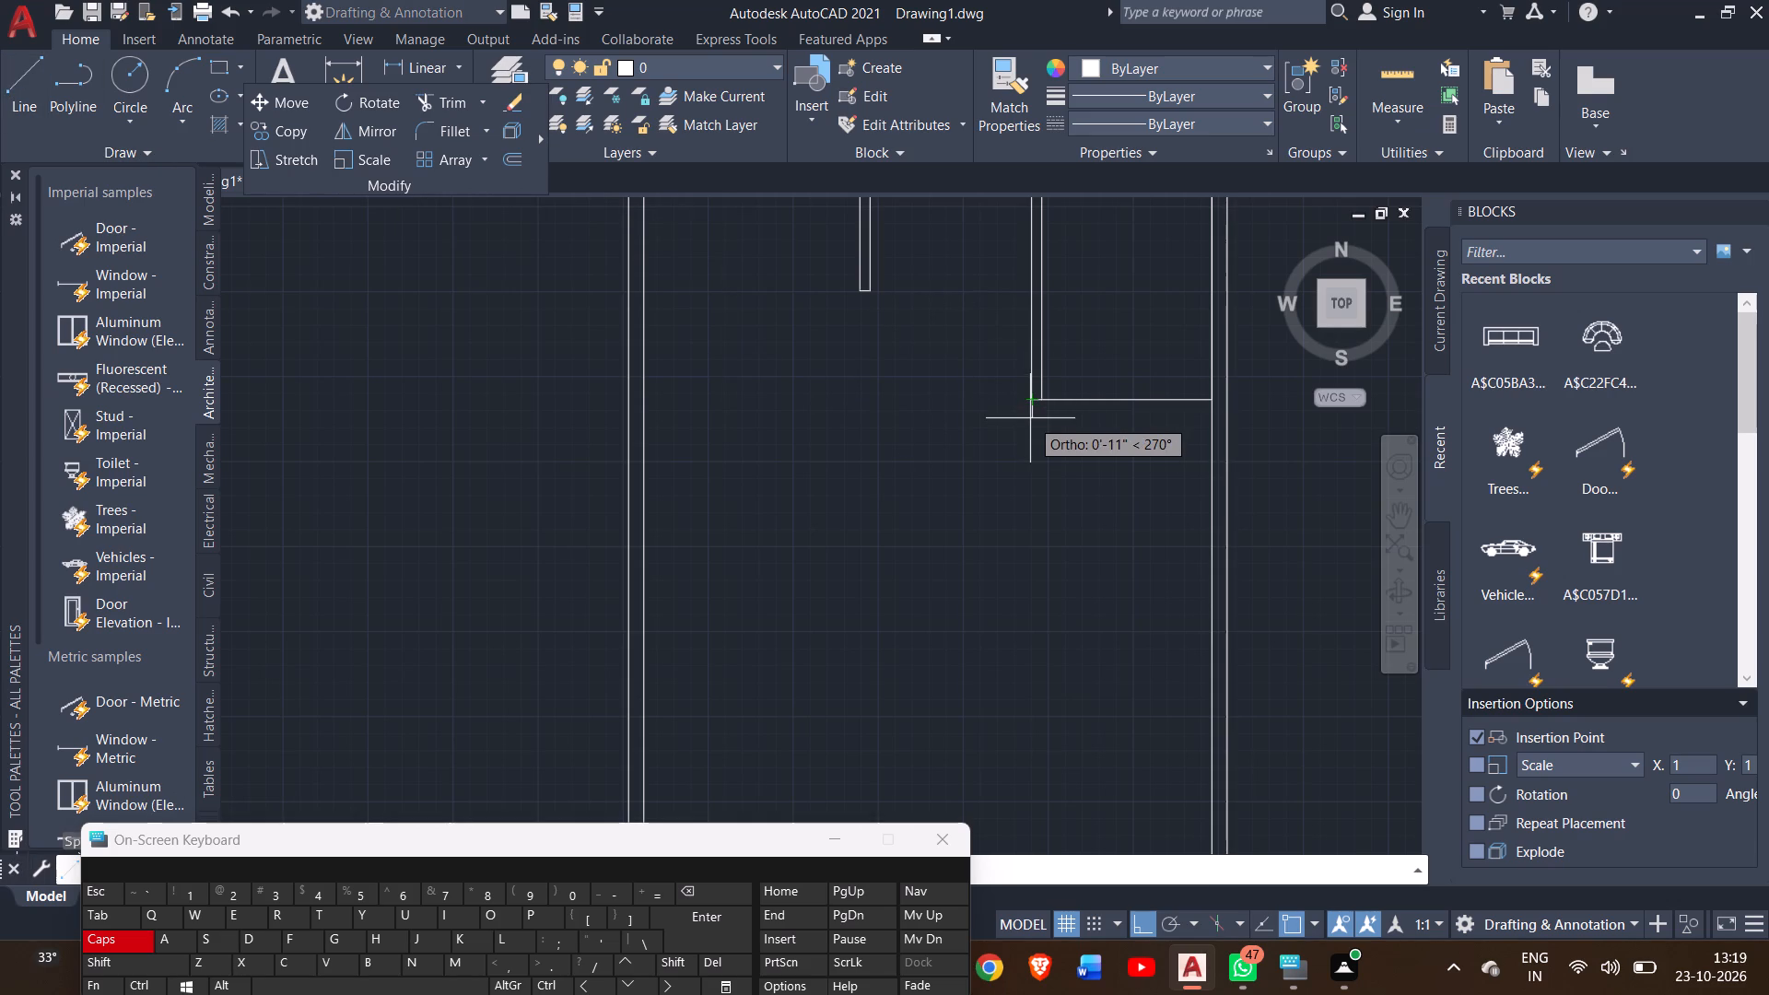
{"action": "key", "text": "6"}
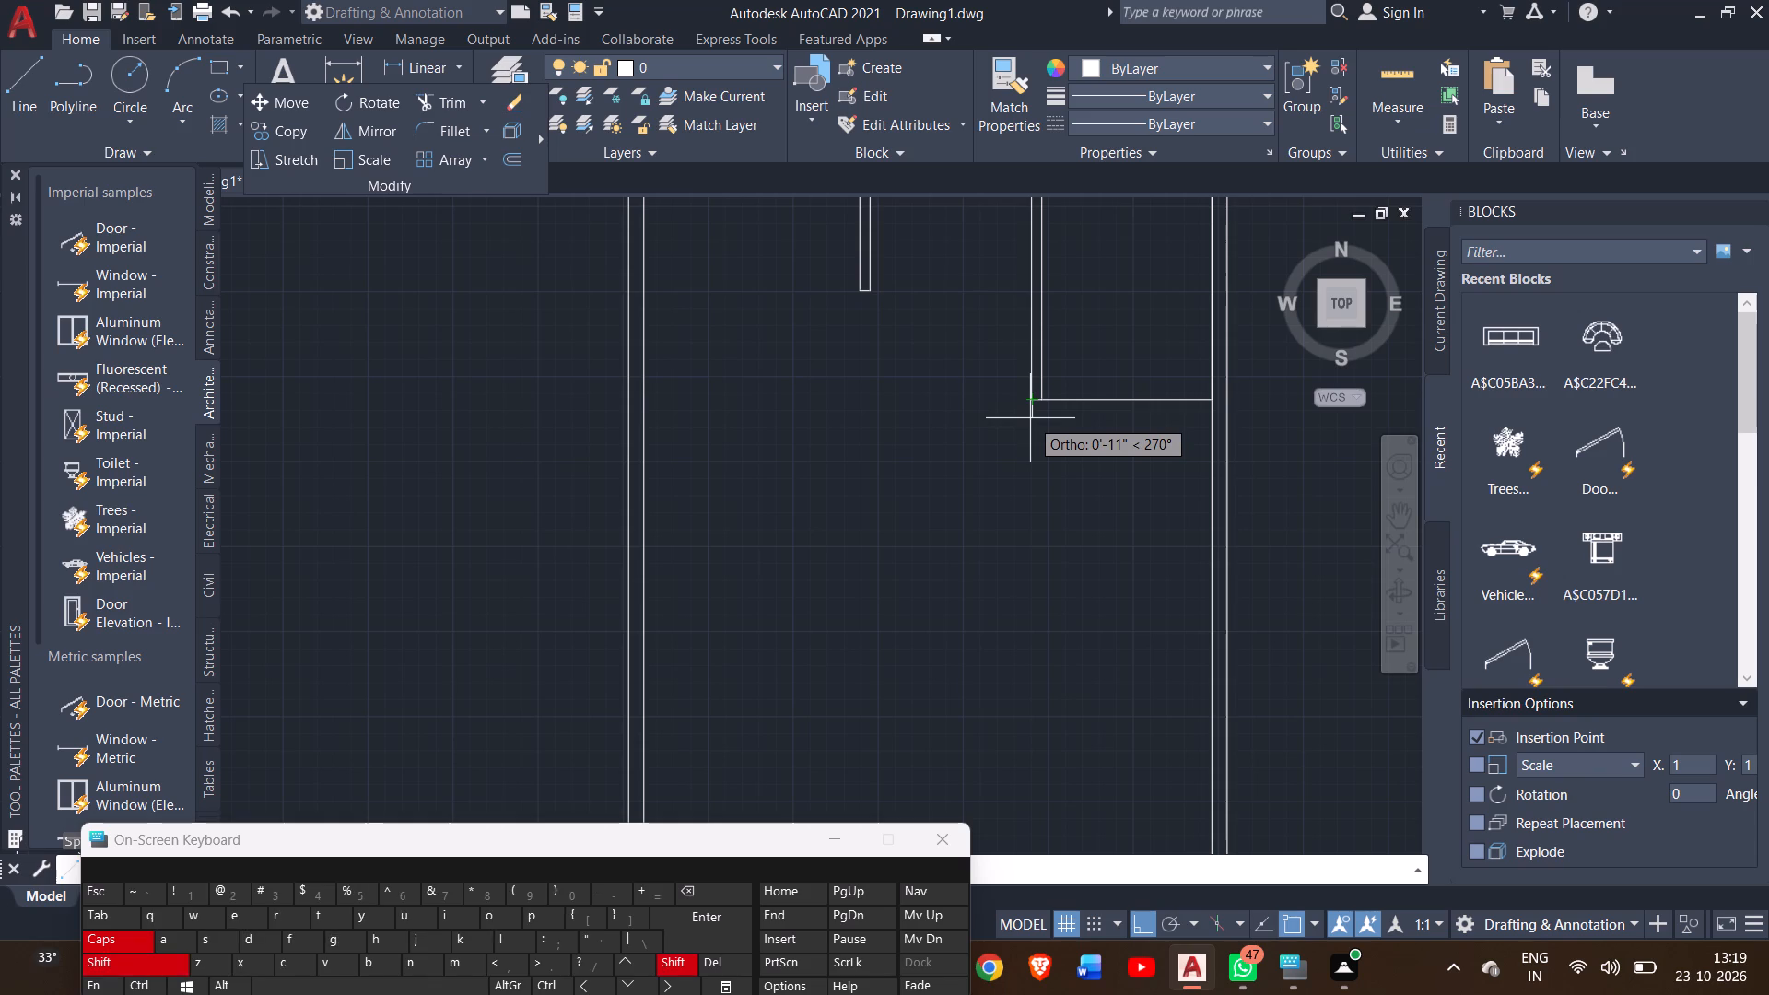
{"action": "key", "text": "shift+quotedbl"}
{"action": "key", "text": "Return"}
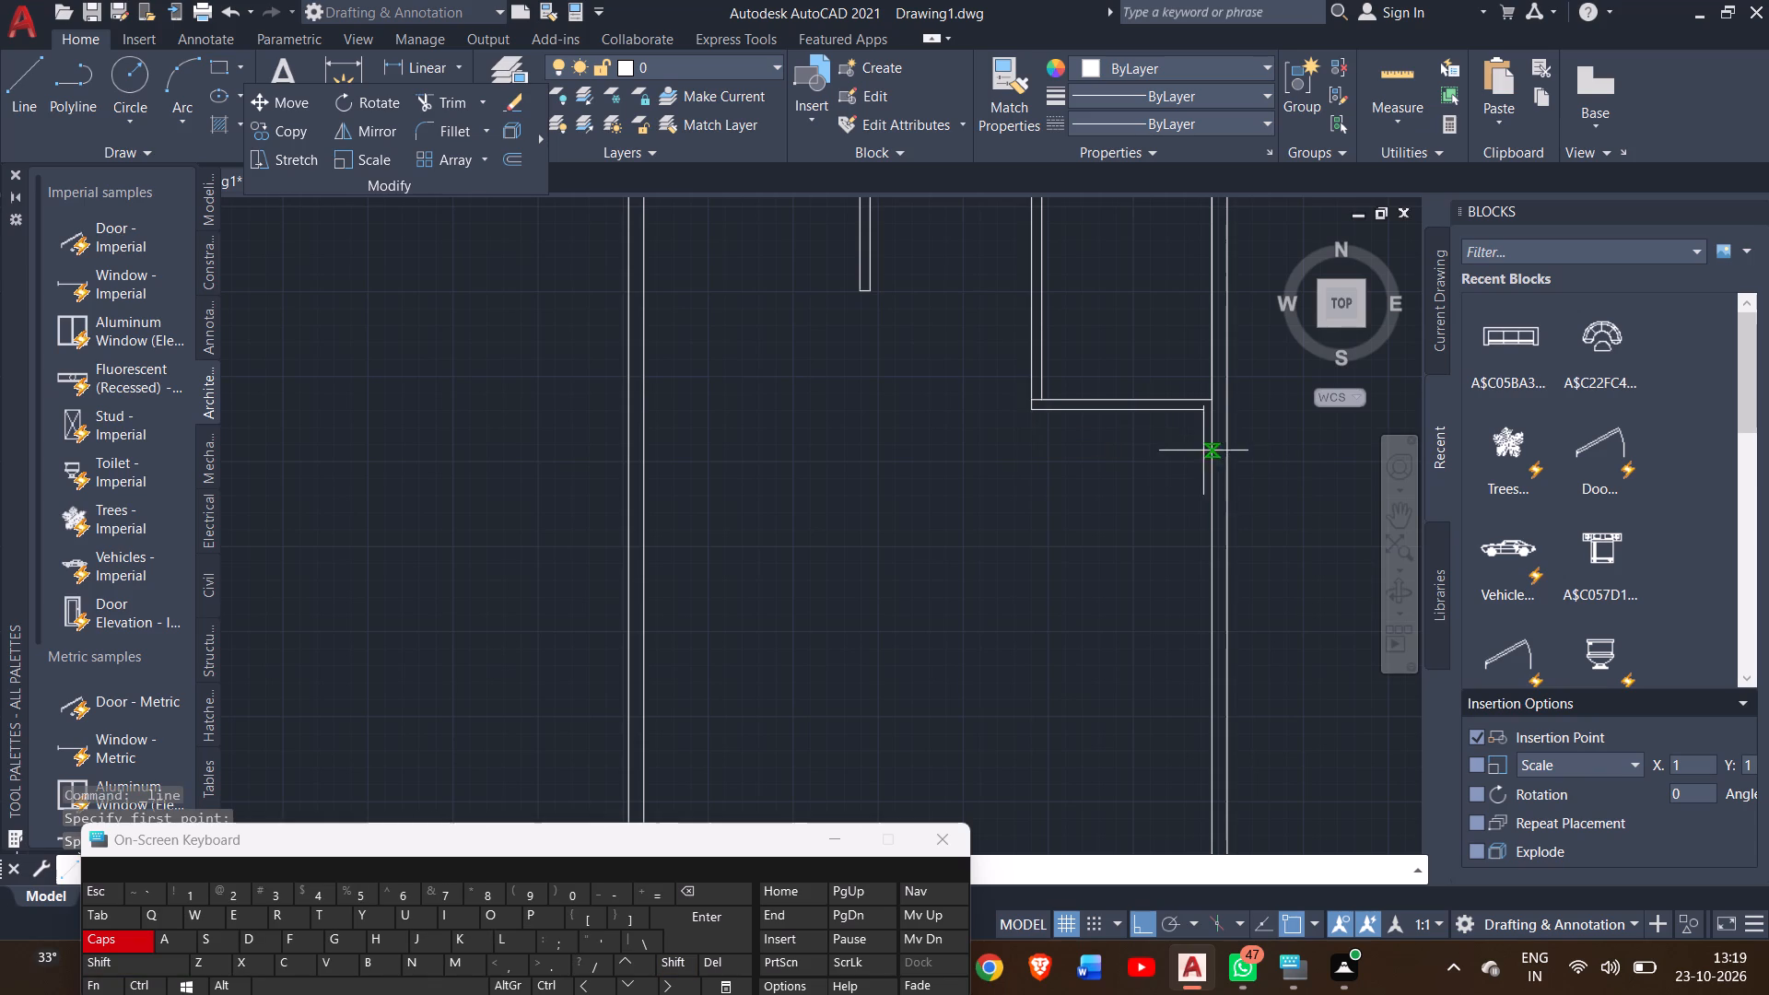
{"action": "left_click", "coordinate": [1211, 416]}
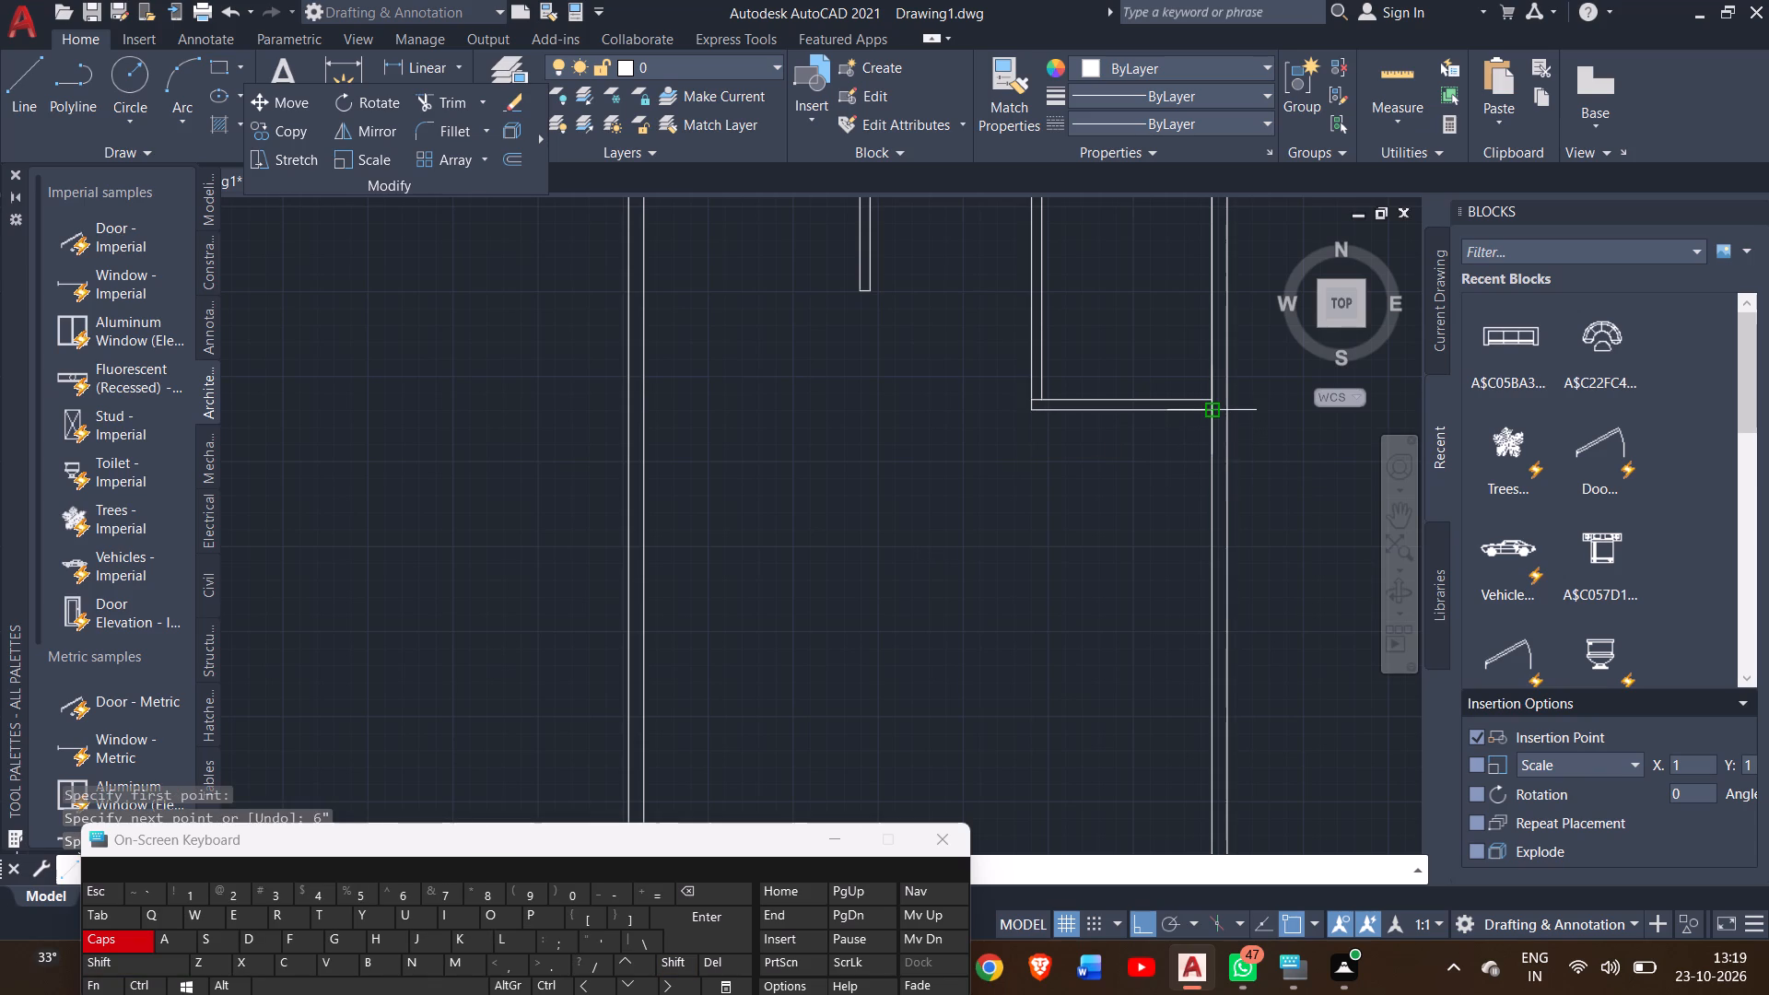
{"action": "right_click", "coordinate": [1211, 416]}
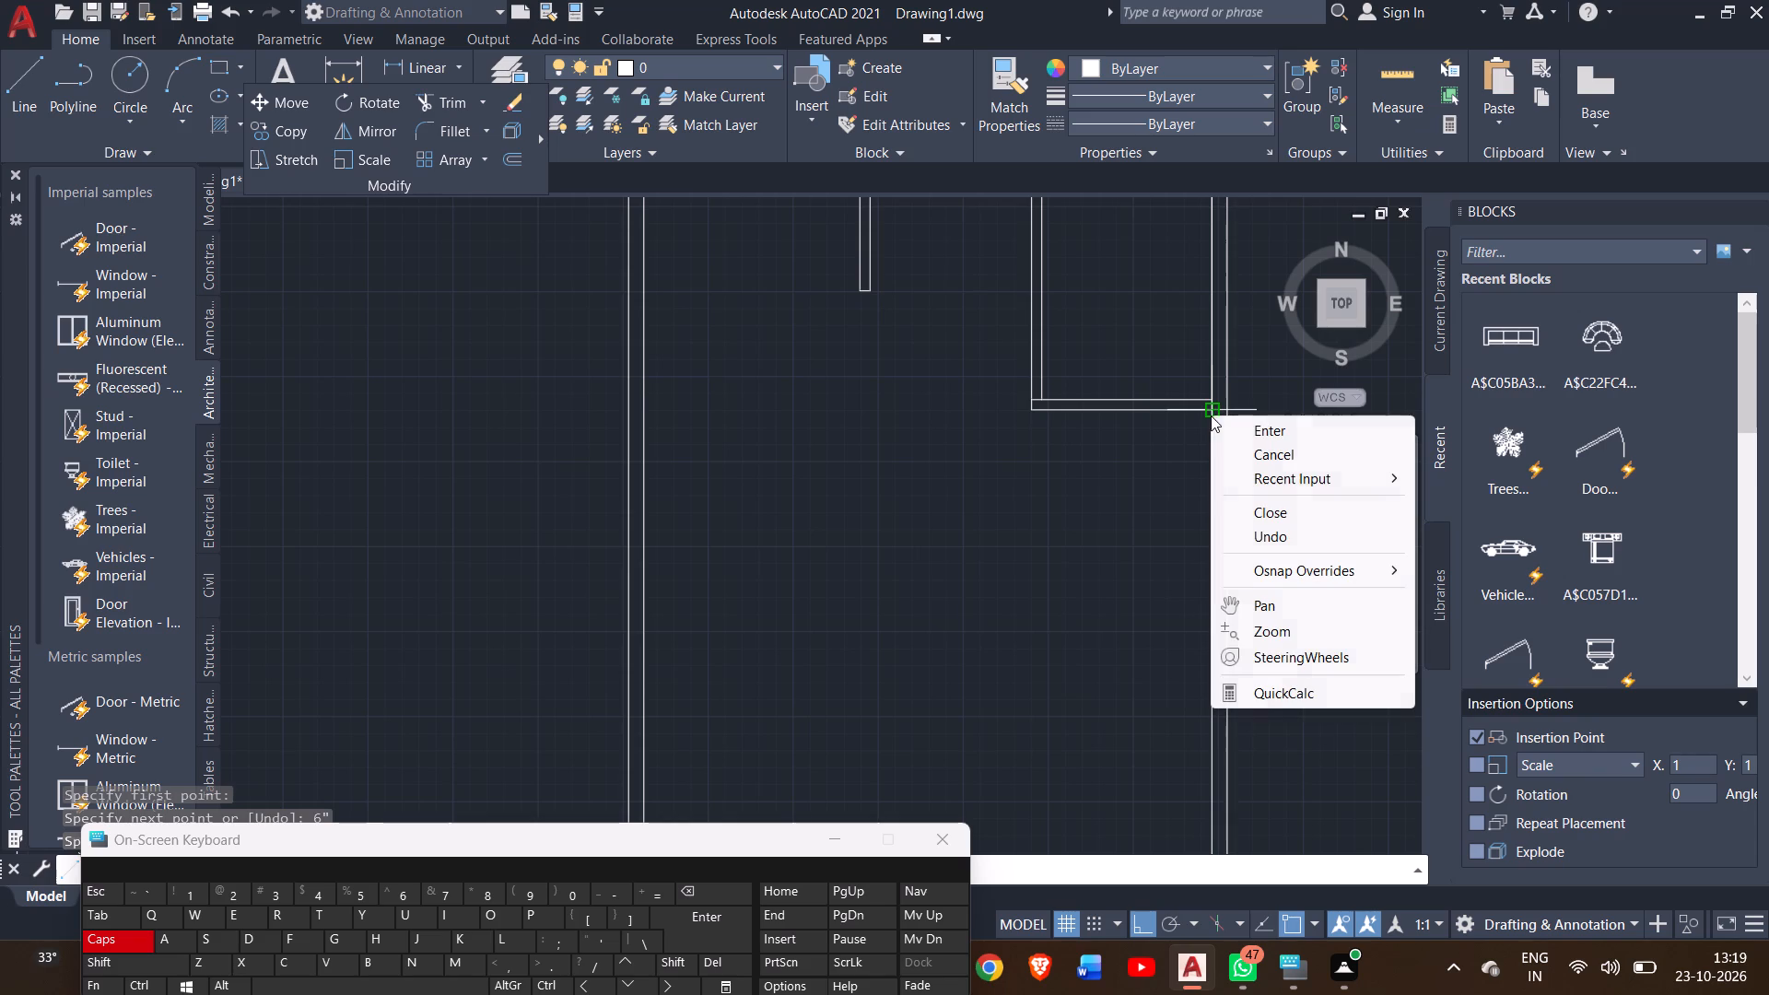
{"action": "left_click", "coordinate": [1223, 418]}
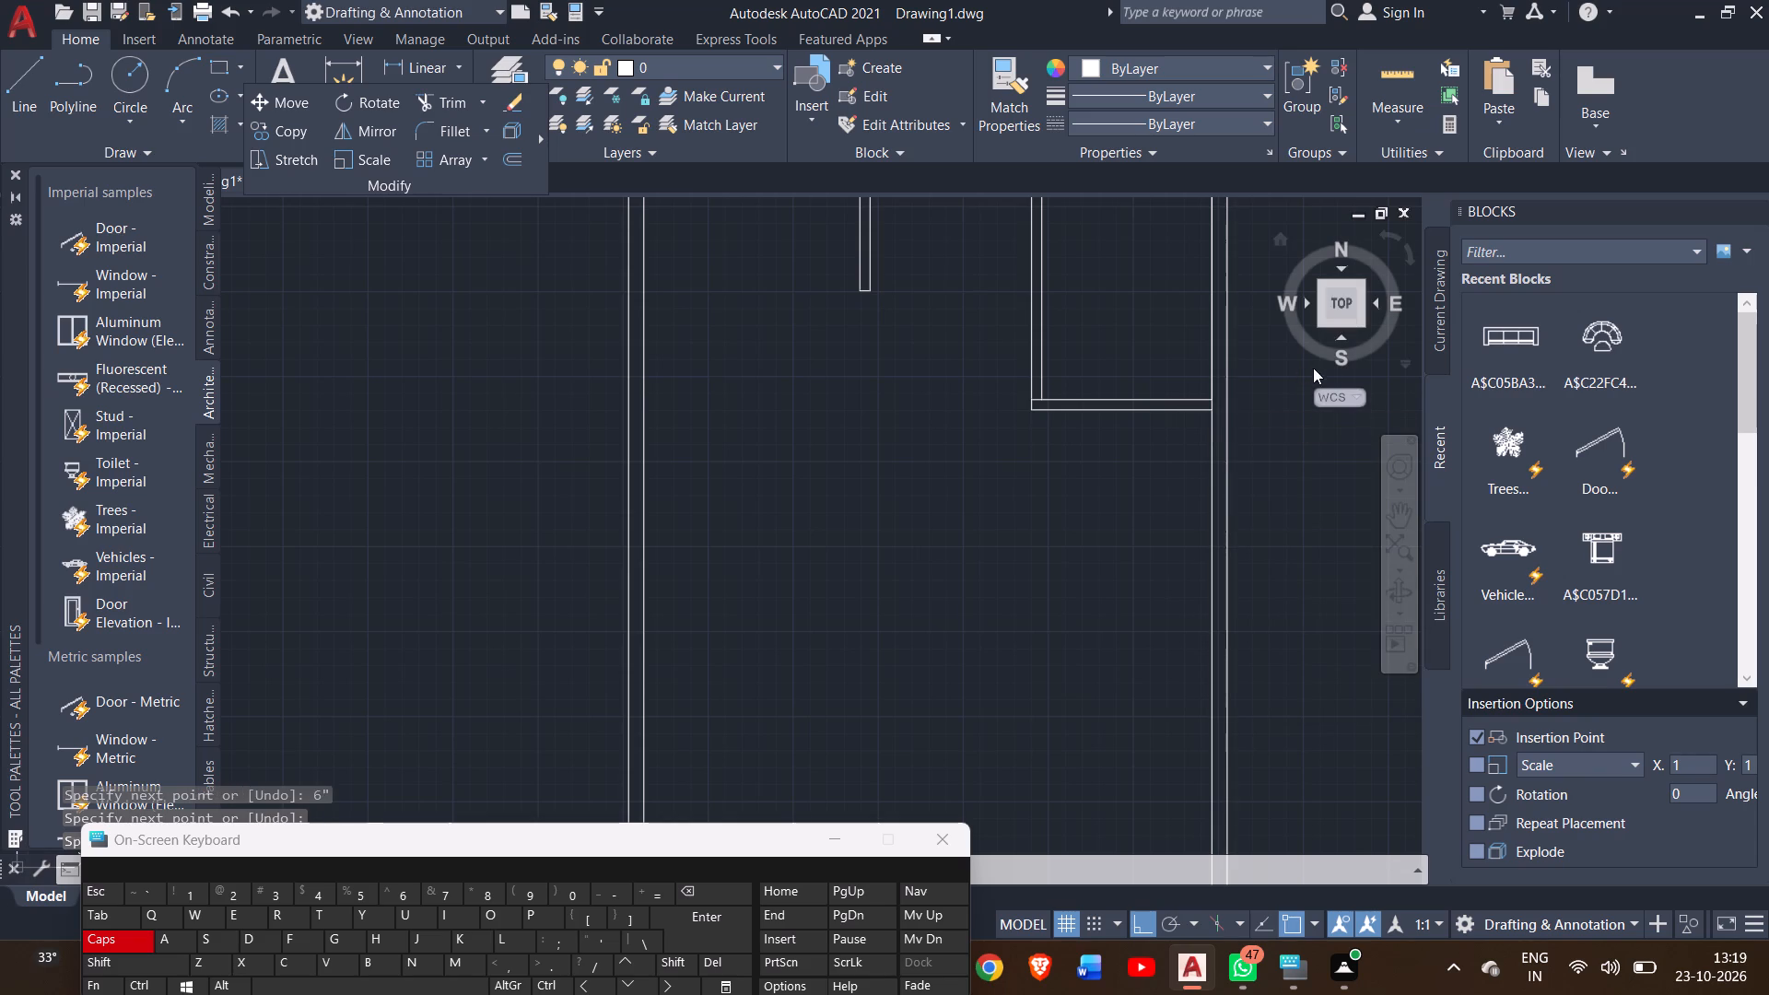
Trim away both horizontal lines of the short partition inside the upper-right room with a fence across them.
{"action": "left_click", "coordinate": [1412, 521]}
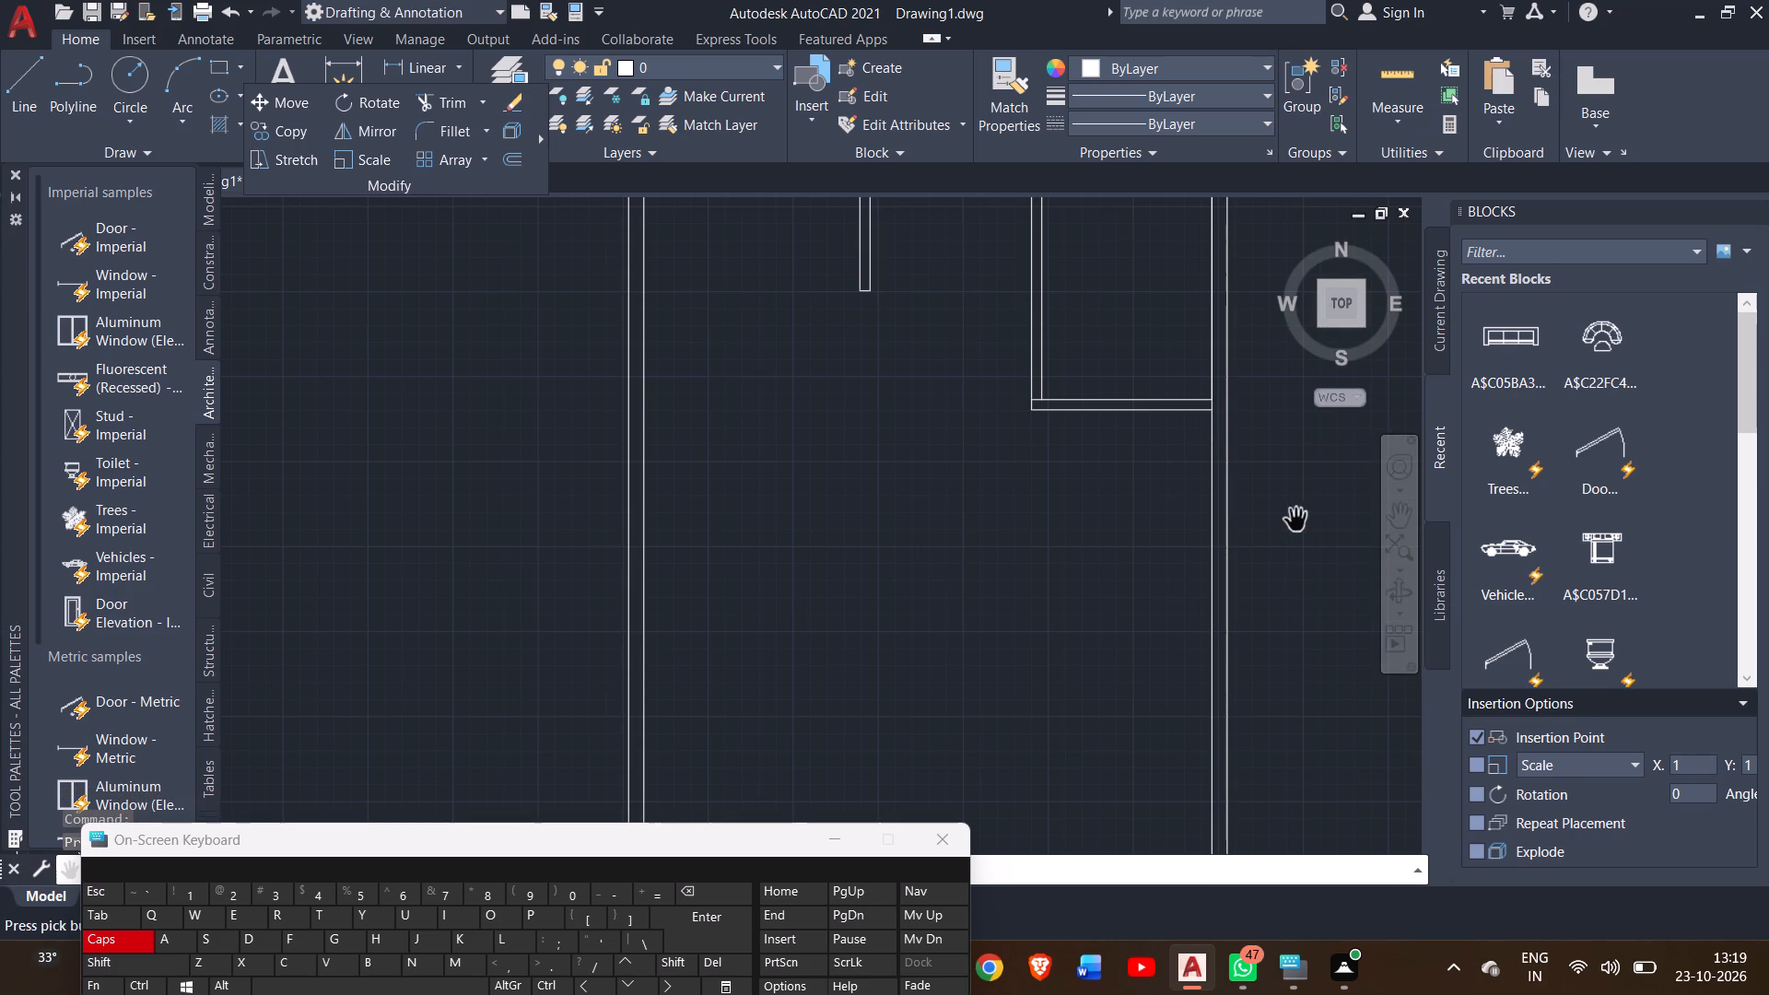
{"action": "left_click_drag", "start_coordinate": [1296, 521], "coordinate": [1283, 680]}
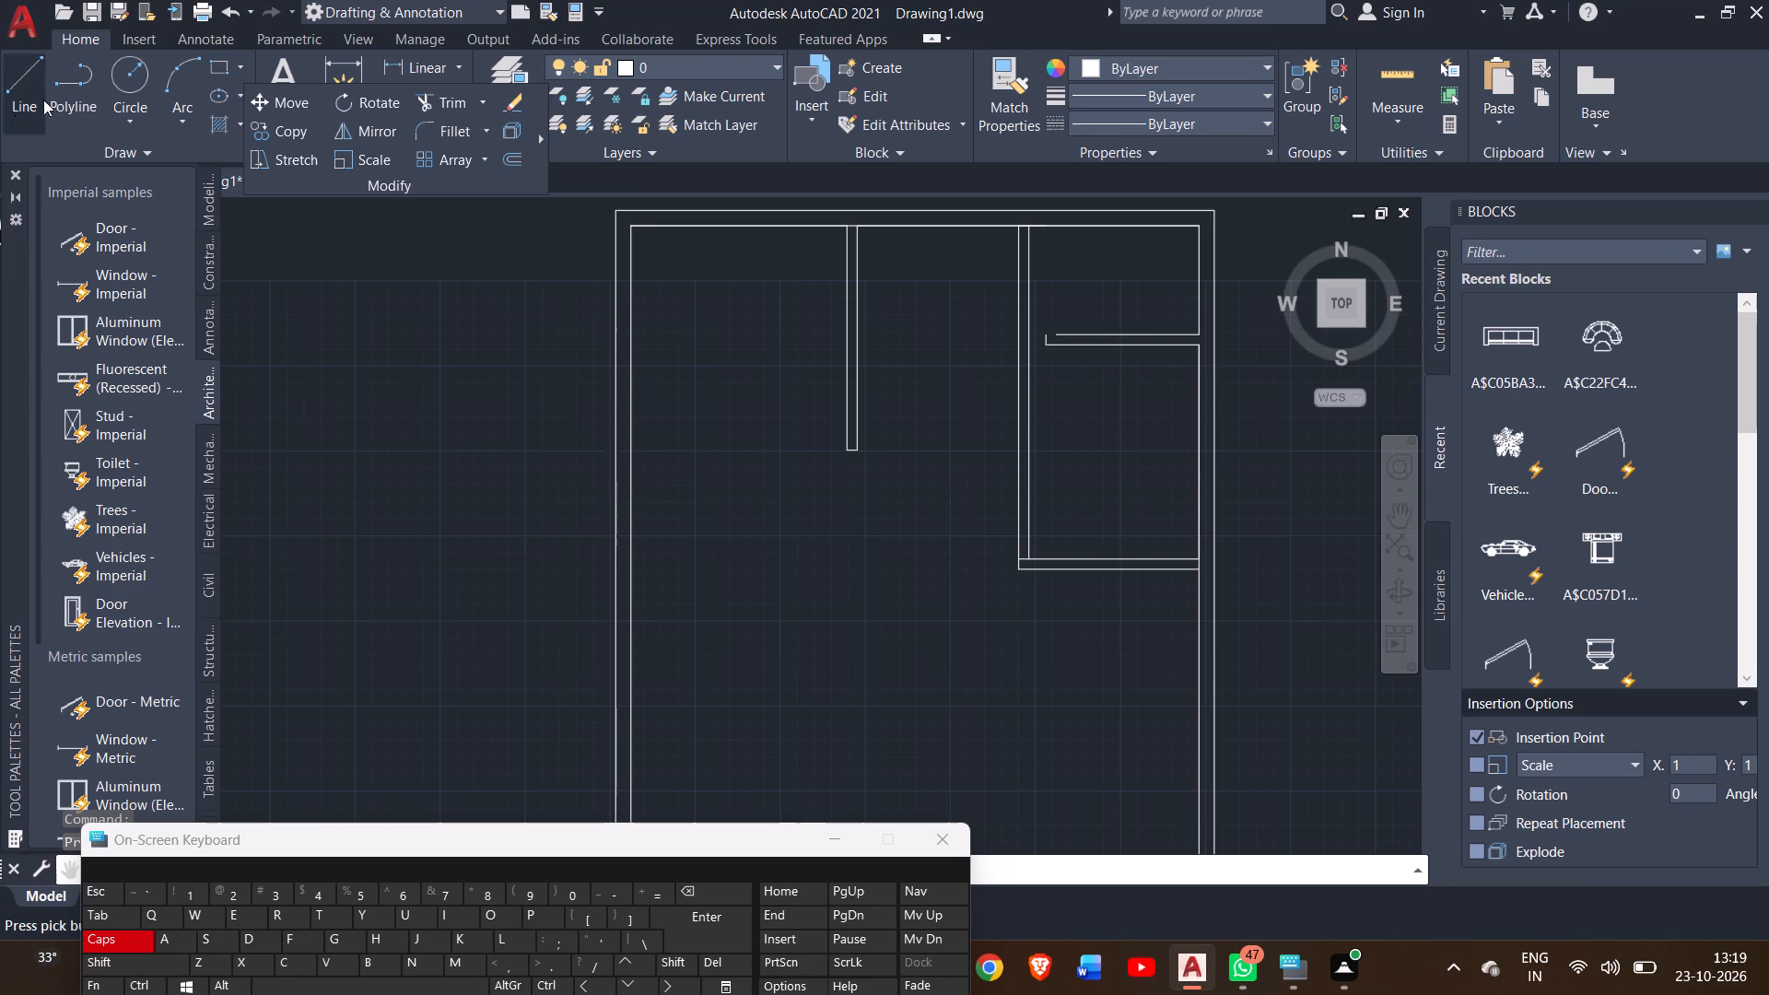
{"action": "left_click", "coordinate": [427, 102]}
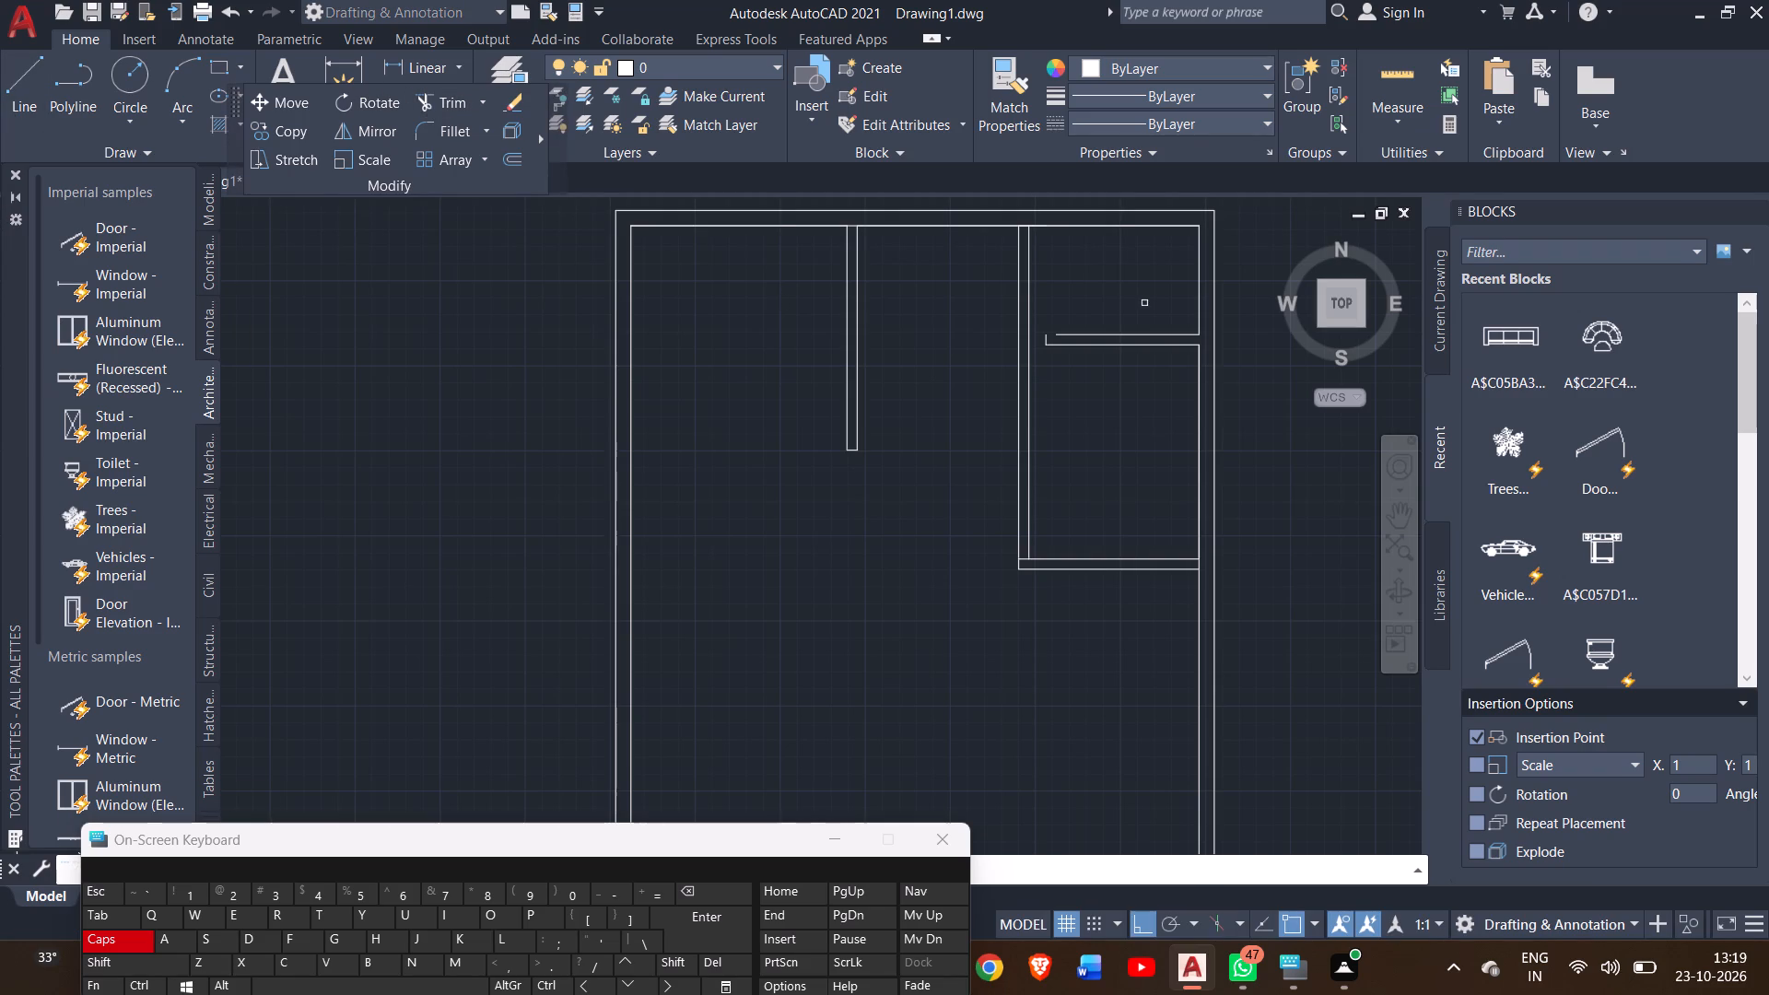
{"action": "left_click_drag", "start_coordinate": [1155, 308], "coordinate": [1154, 387]}
{"action": "right_click", "coordinate": [1154, 387]}
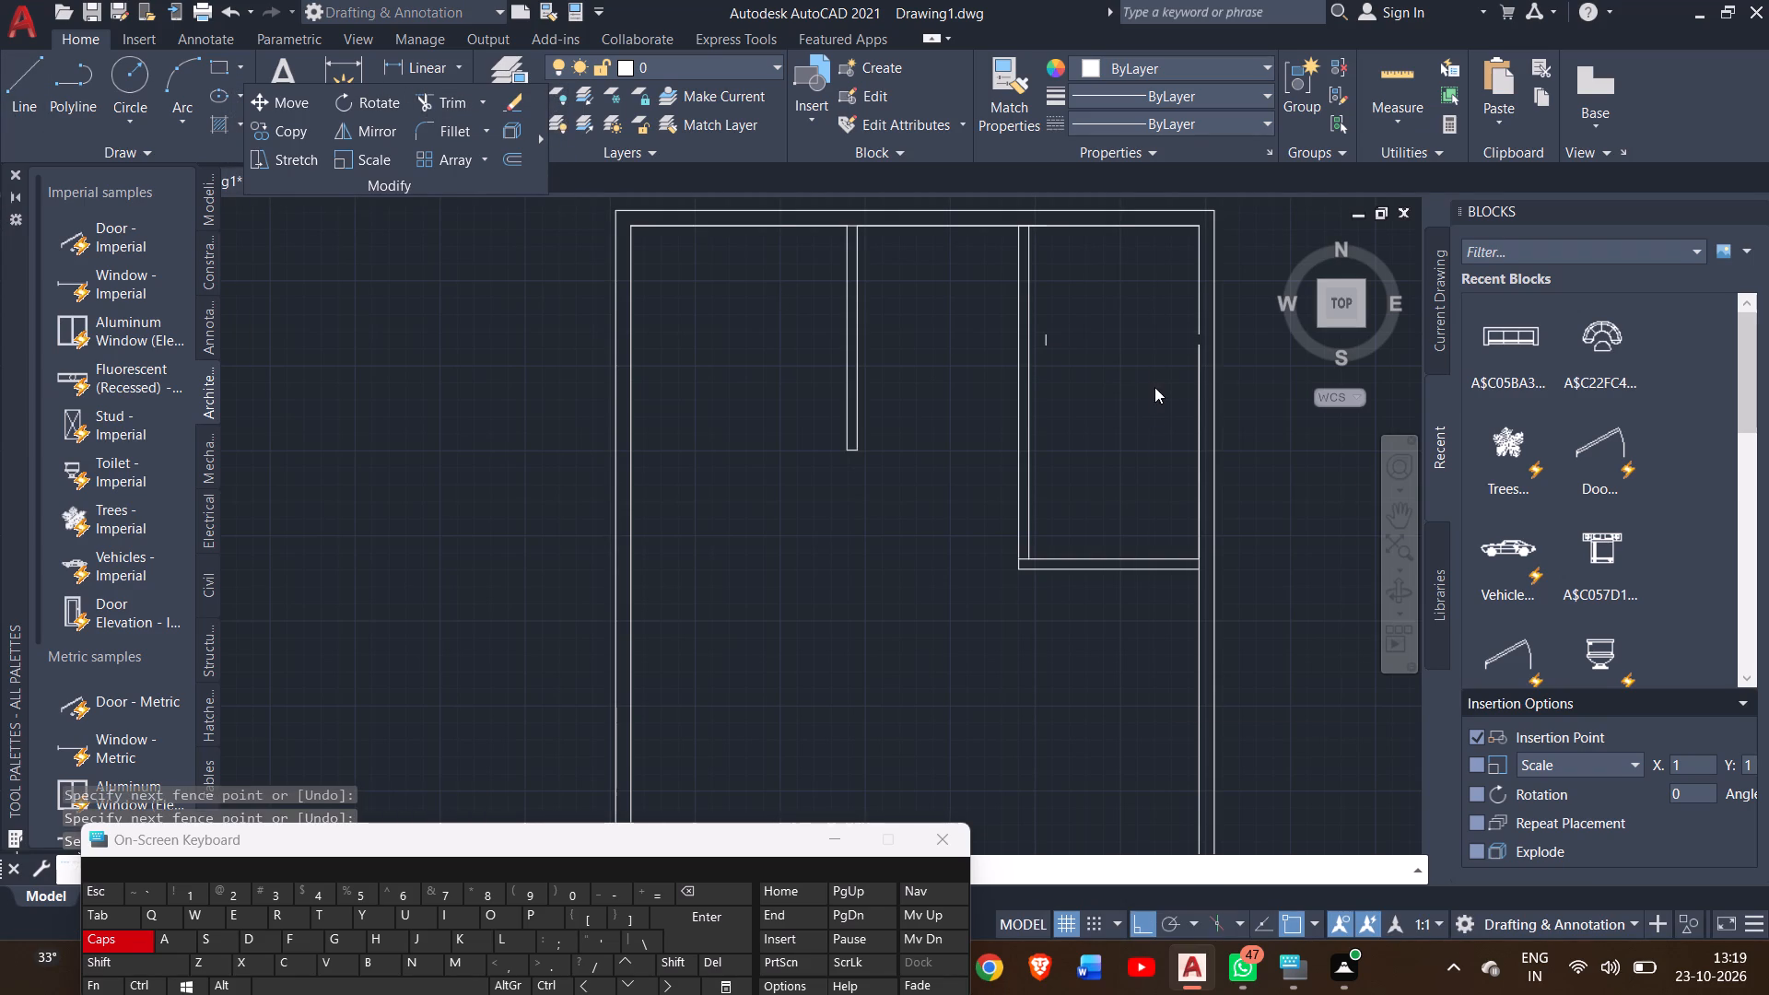
{"action": "left_click", "coordinate": [1177, 399]}
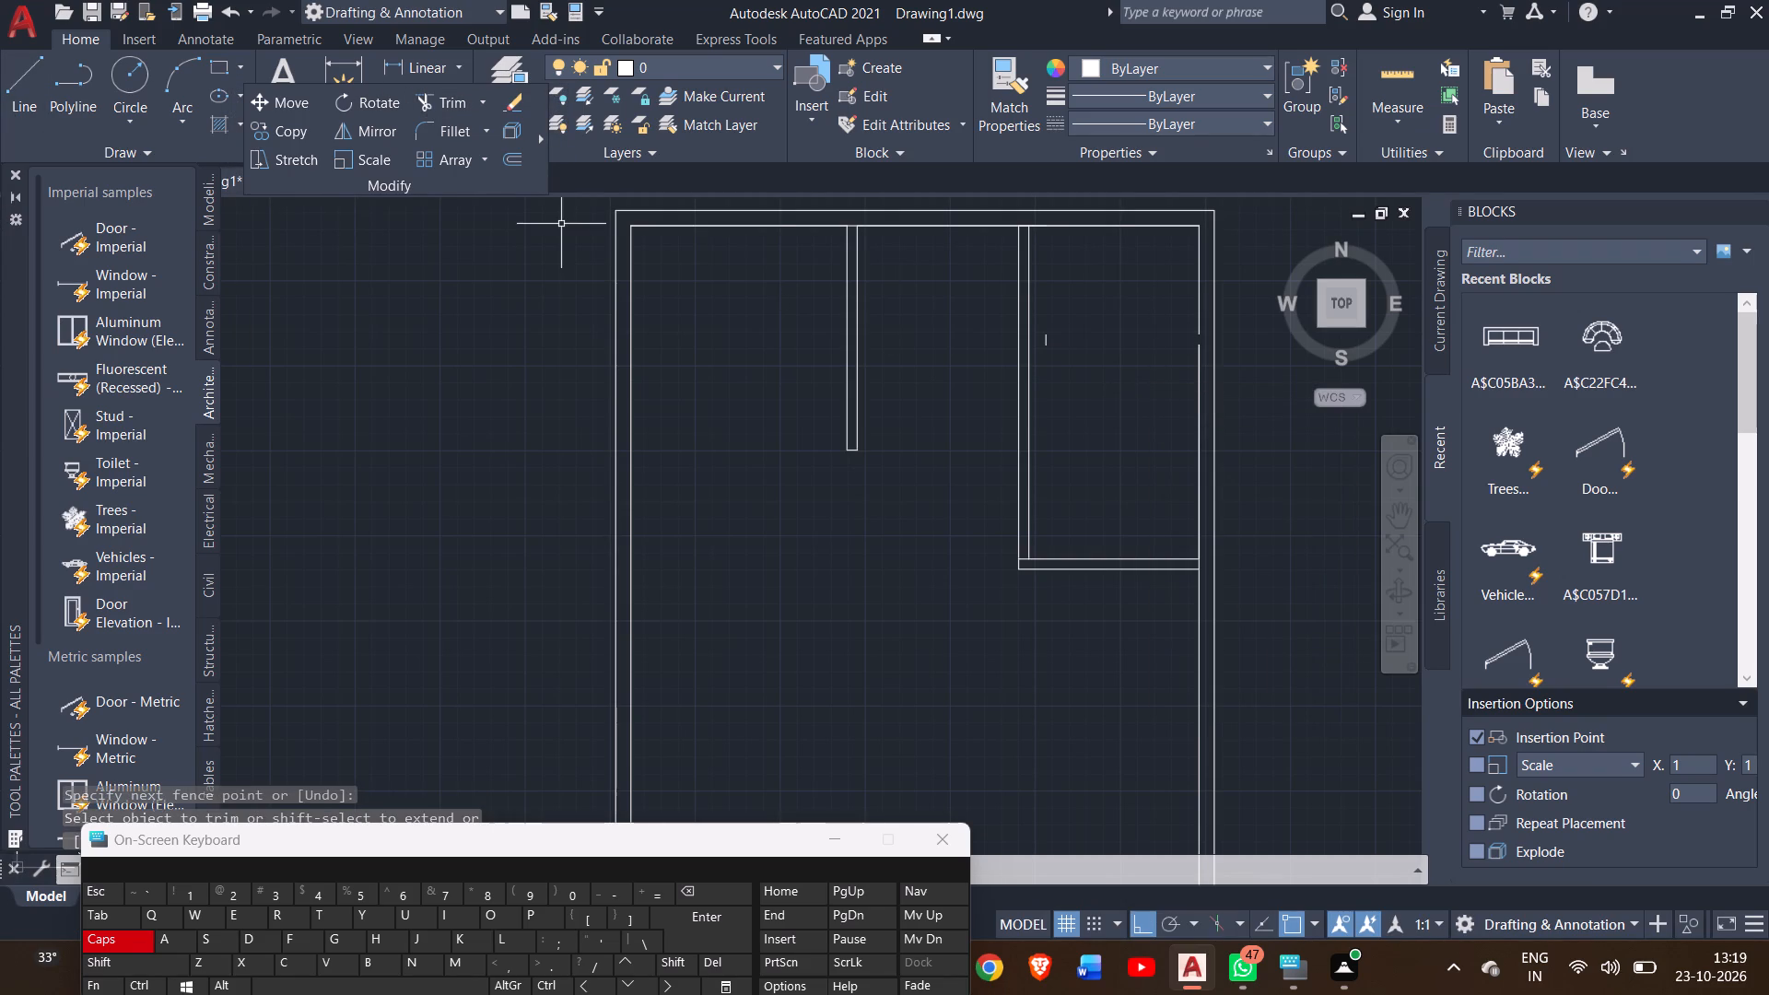
Close the gap in the right outer wall's inner face, where the removed short partition met it, with a line.
{"action": "left_click", "coordinate": [41, 112]}
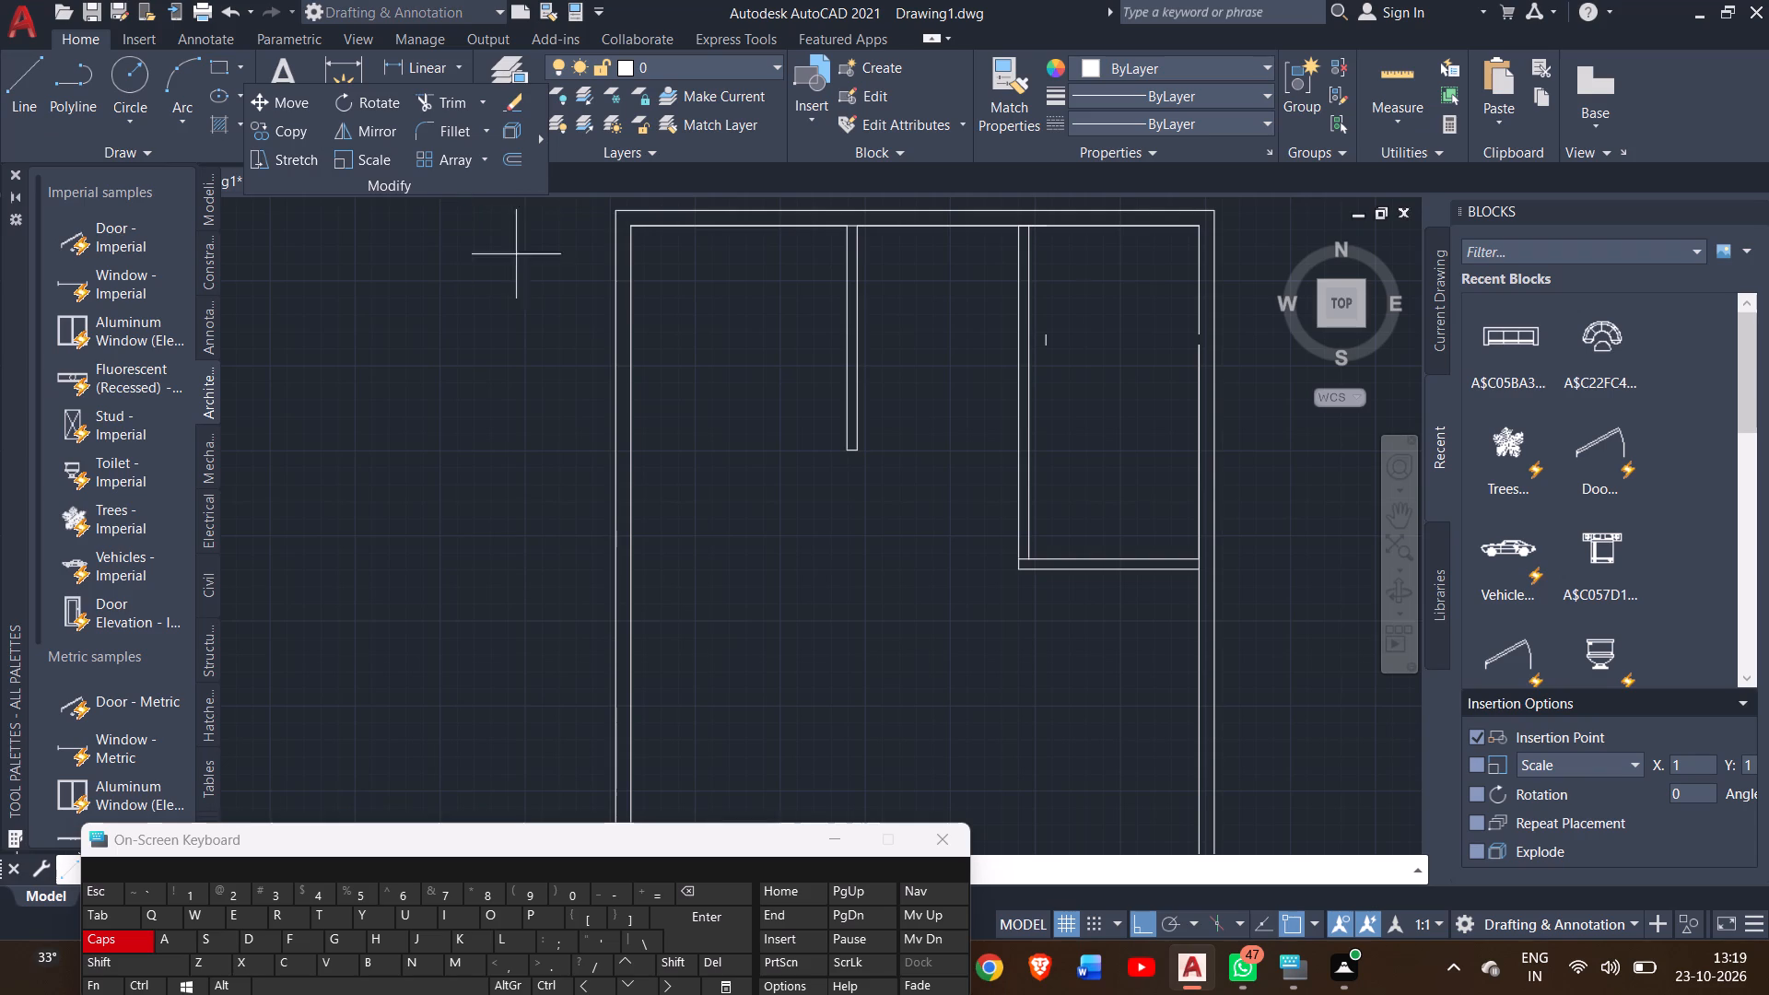
{"action": "left_click_drag", "start_coordinate": [1201, 332], "coordinate": [1202, 350]}
{"action": "left_click", "coordinate": [1202, 350]}
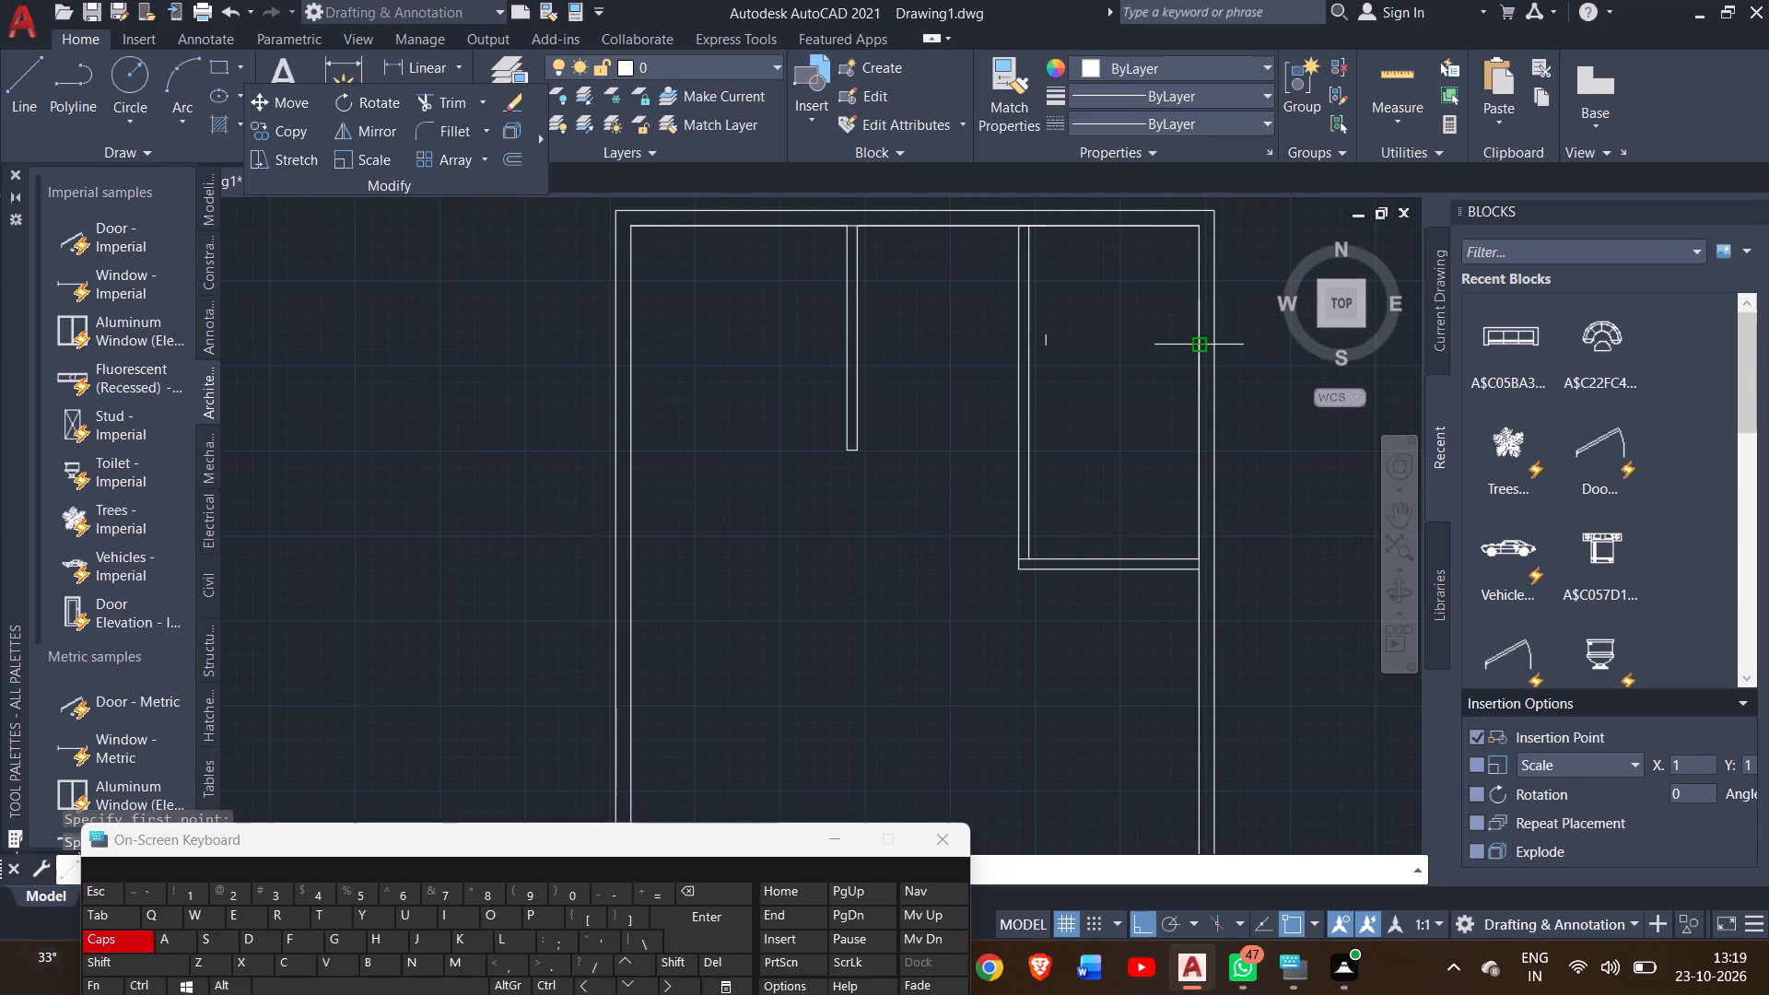
{"action": "right_click", "coordinate": [1202, 350]}
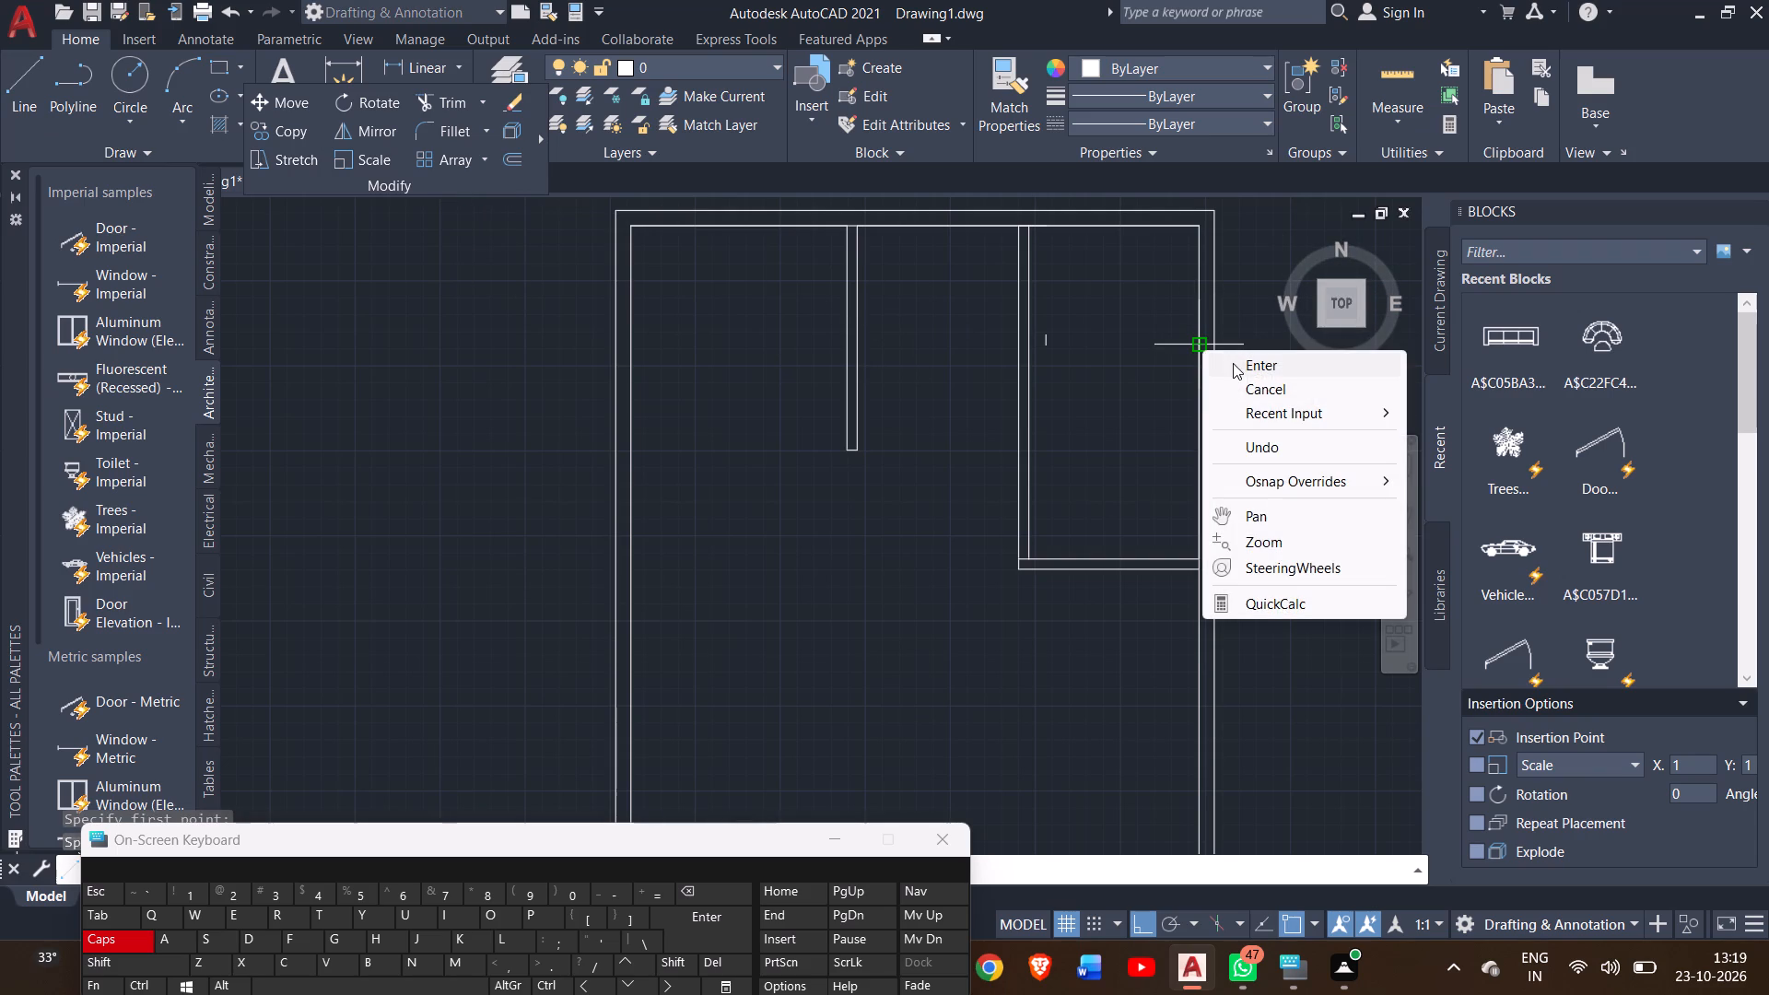
{"action": "left_click", "coordinate": [1233, 363]}
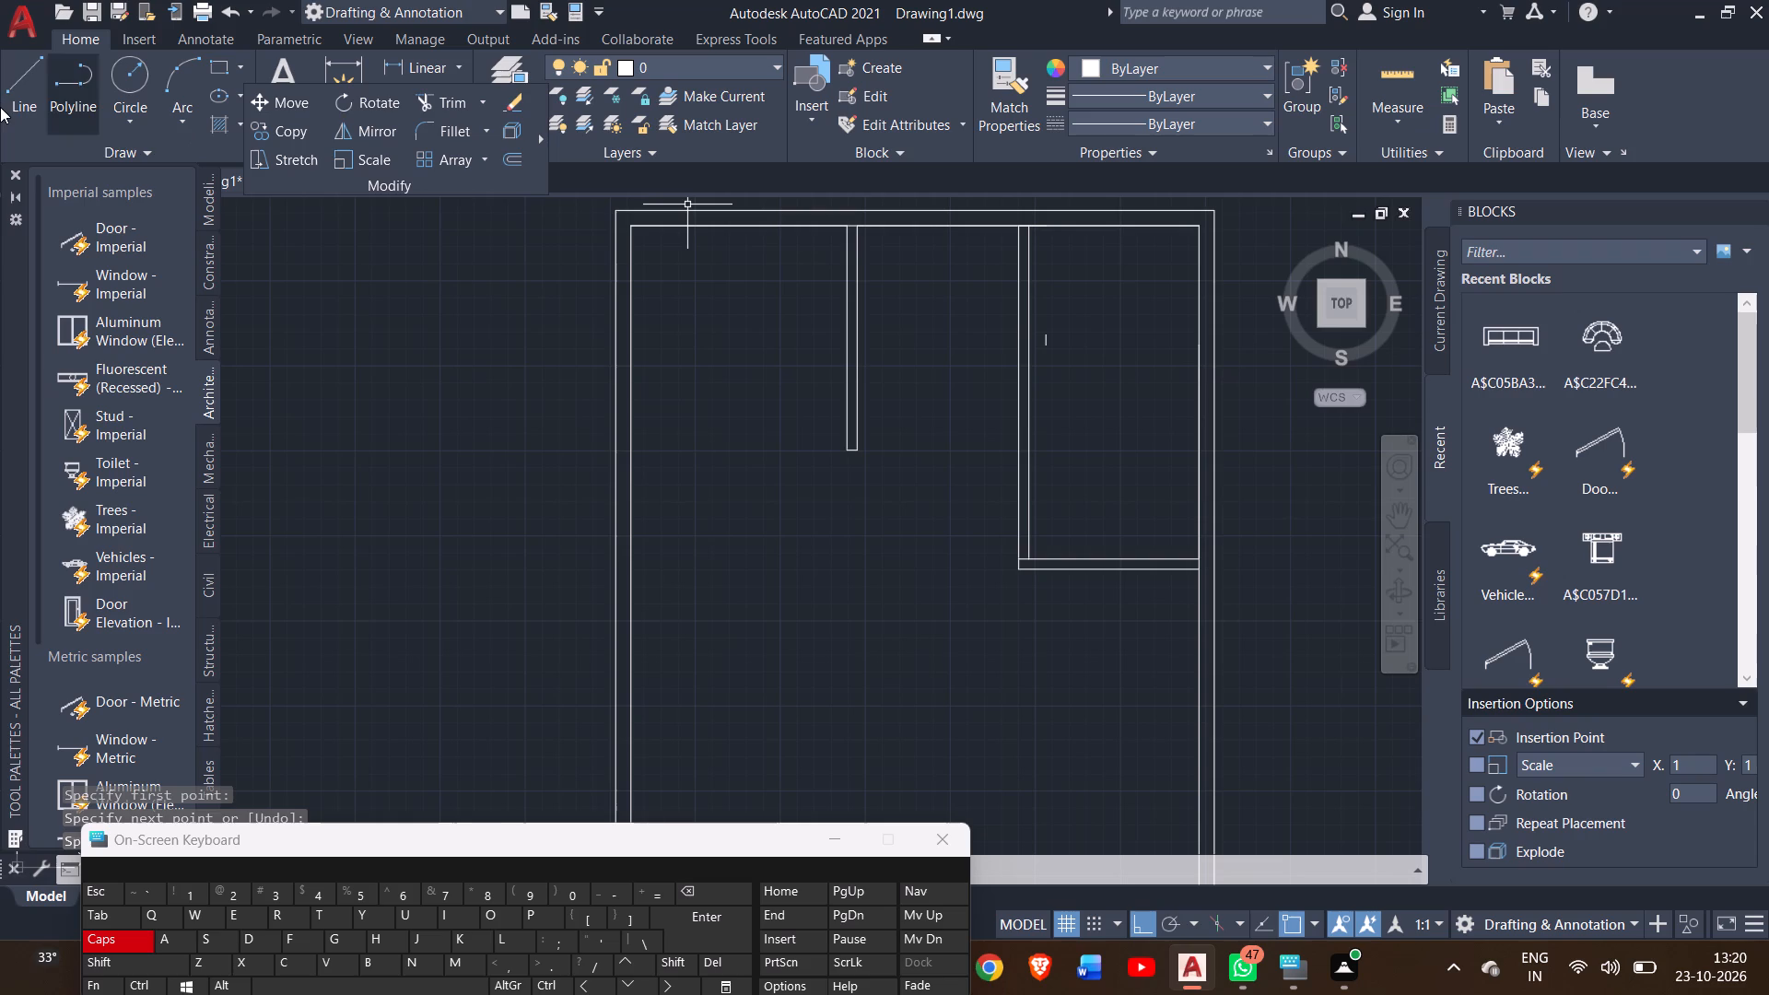
Draw a 6" thick horizontal partition across the upper-right room, its upper face 5'4" below the top wall's inner face.
{"action": "left_click", "coordinate": [14, 88]}
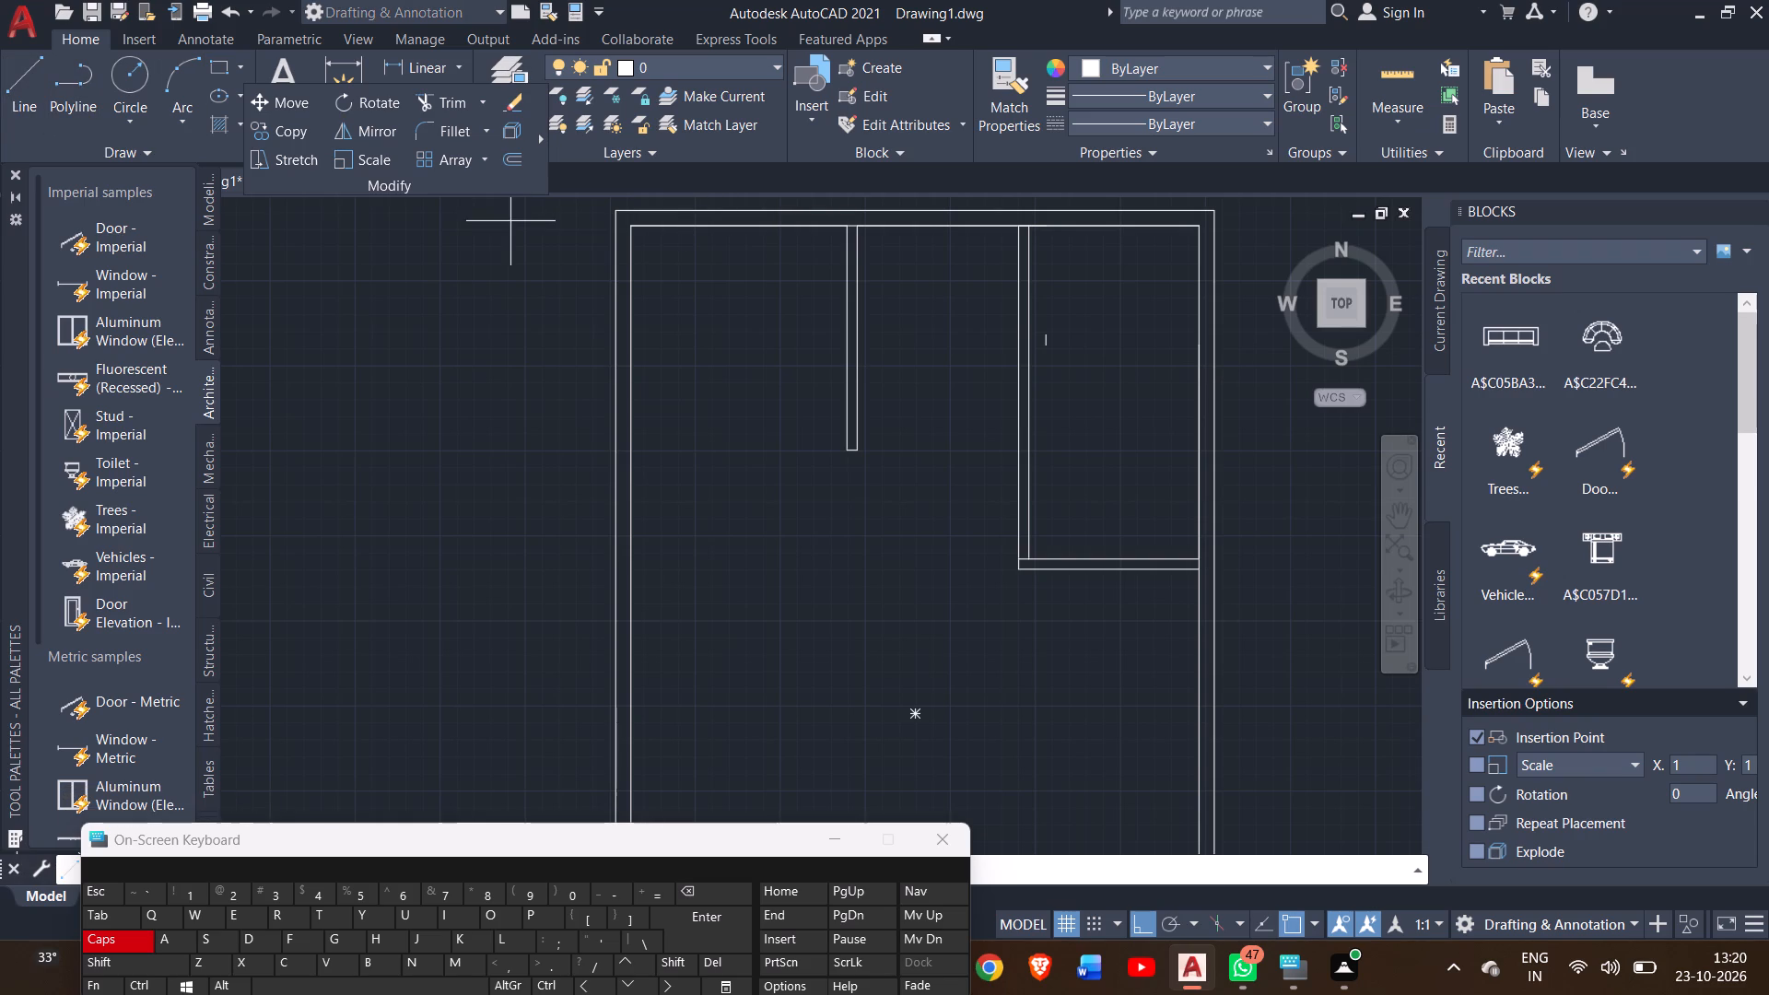
{"action": "left_click", "coordinate": [1202, 227]}
{"action": "type", "text": "5'"}
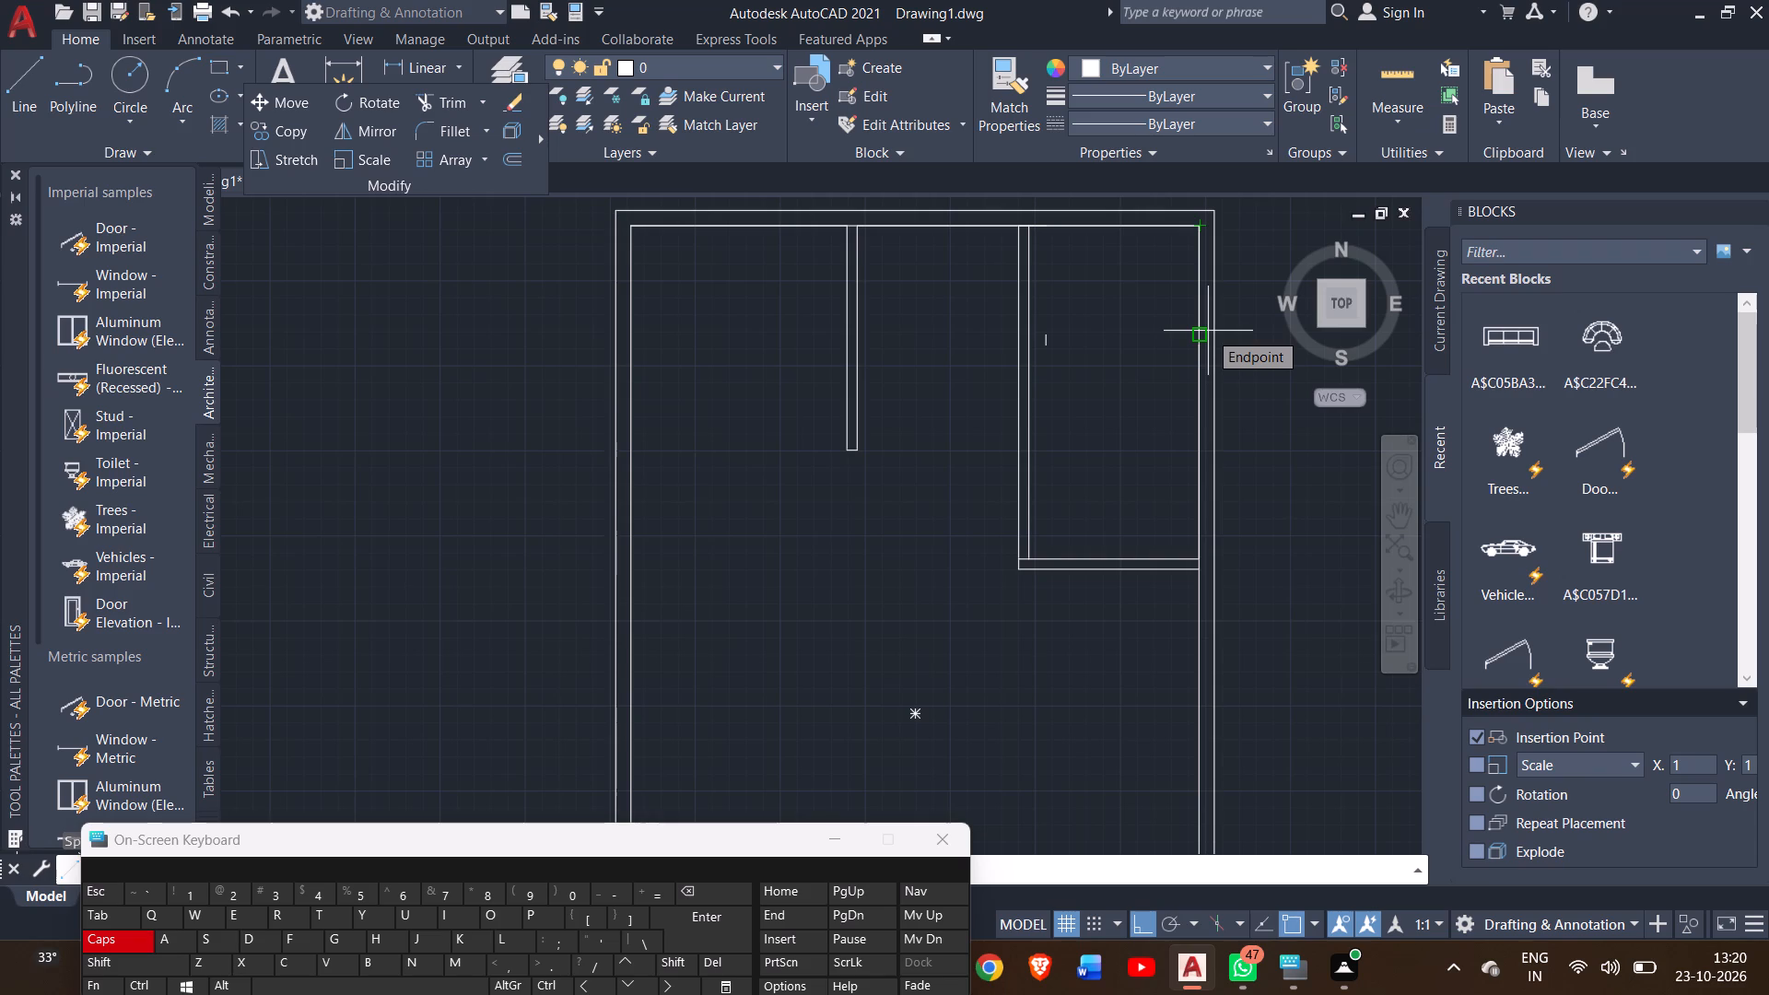
{"action": "key", "text": "4"}
{"action": "key", "text": "shift+quotedbl"}
{"action": "key", "text": "Return"}
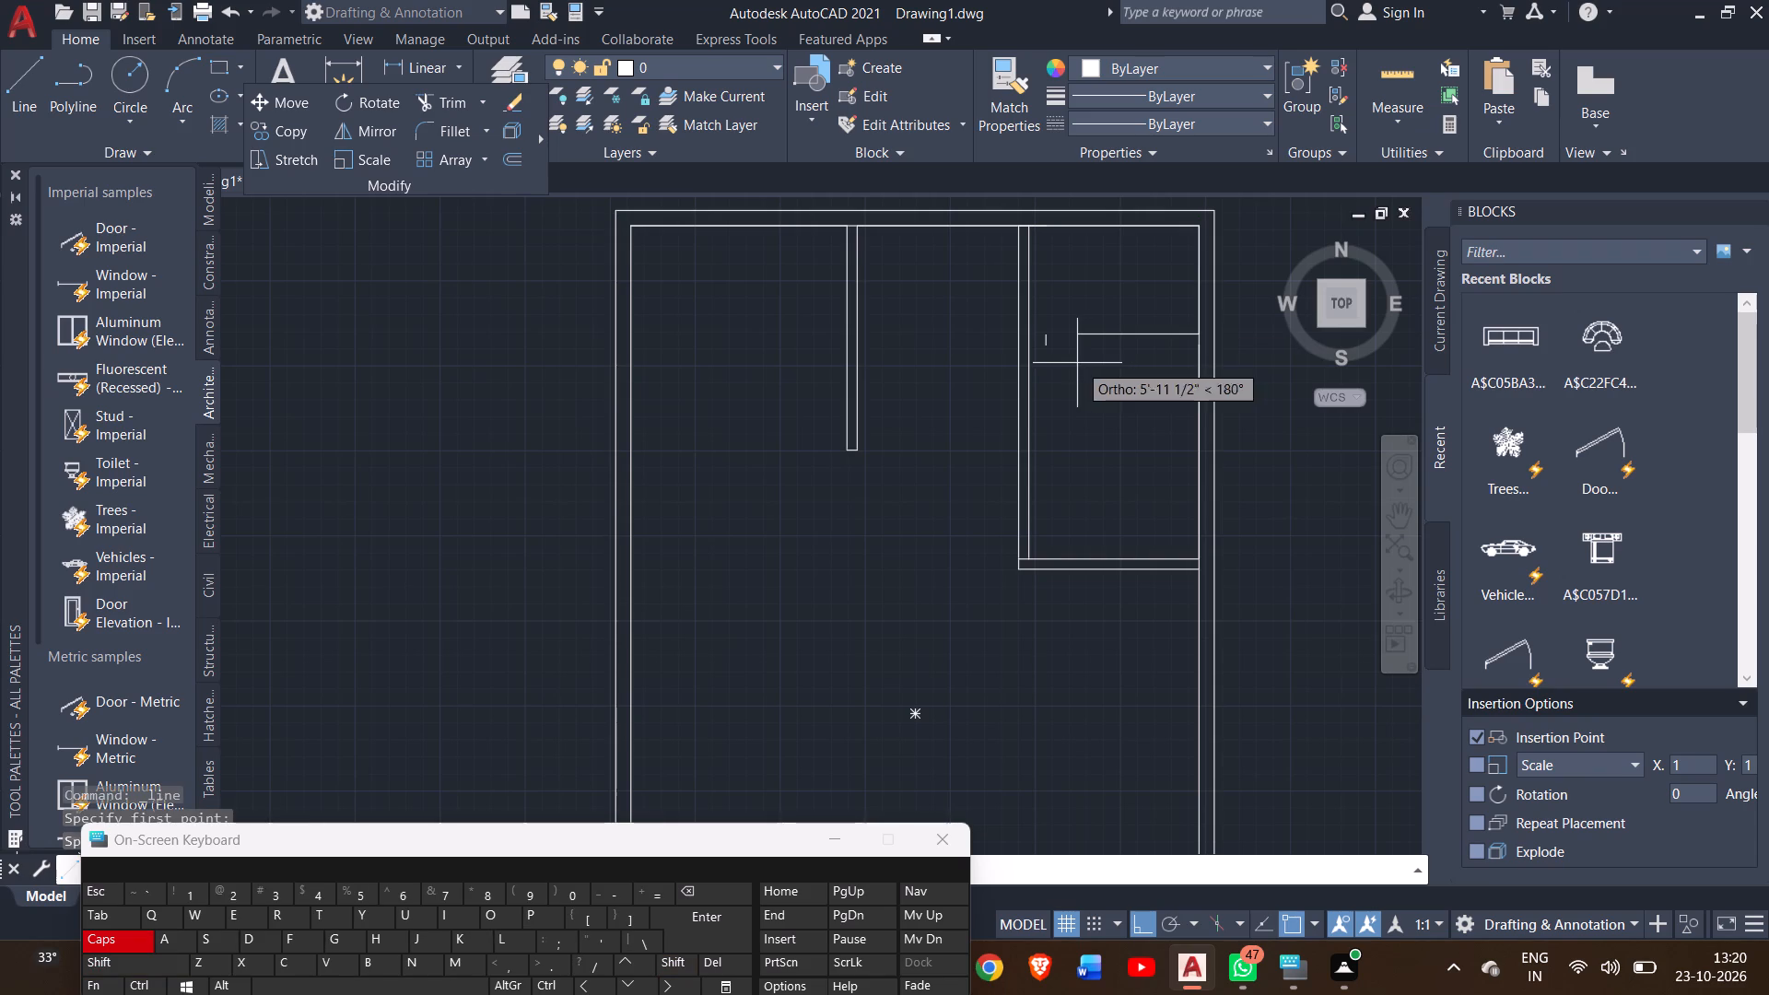
{"action": "left_click", "coordinate": [1034, 334]}
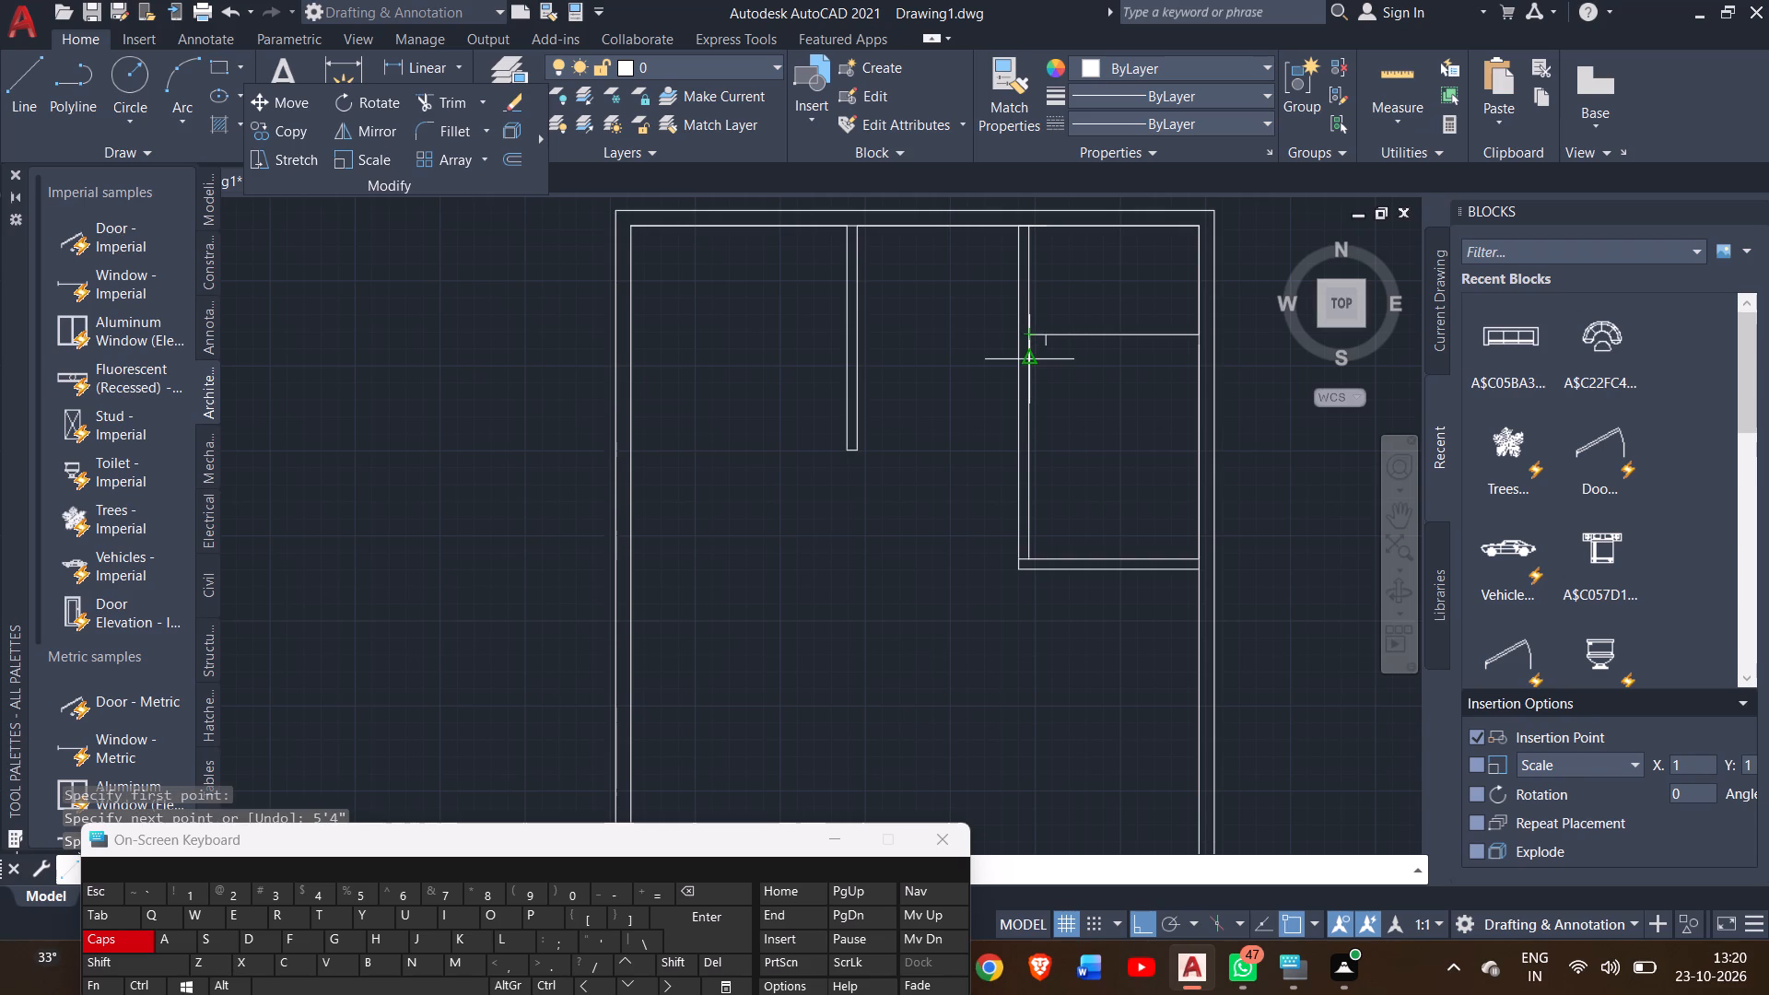
{"action": "key", "text": "6"}
{"action": "key", "text": "shift+quotedbl"}
{"action": "key", "text": "Return"}
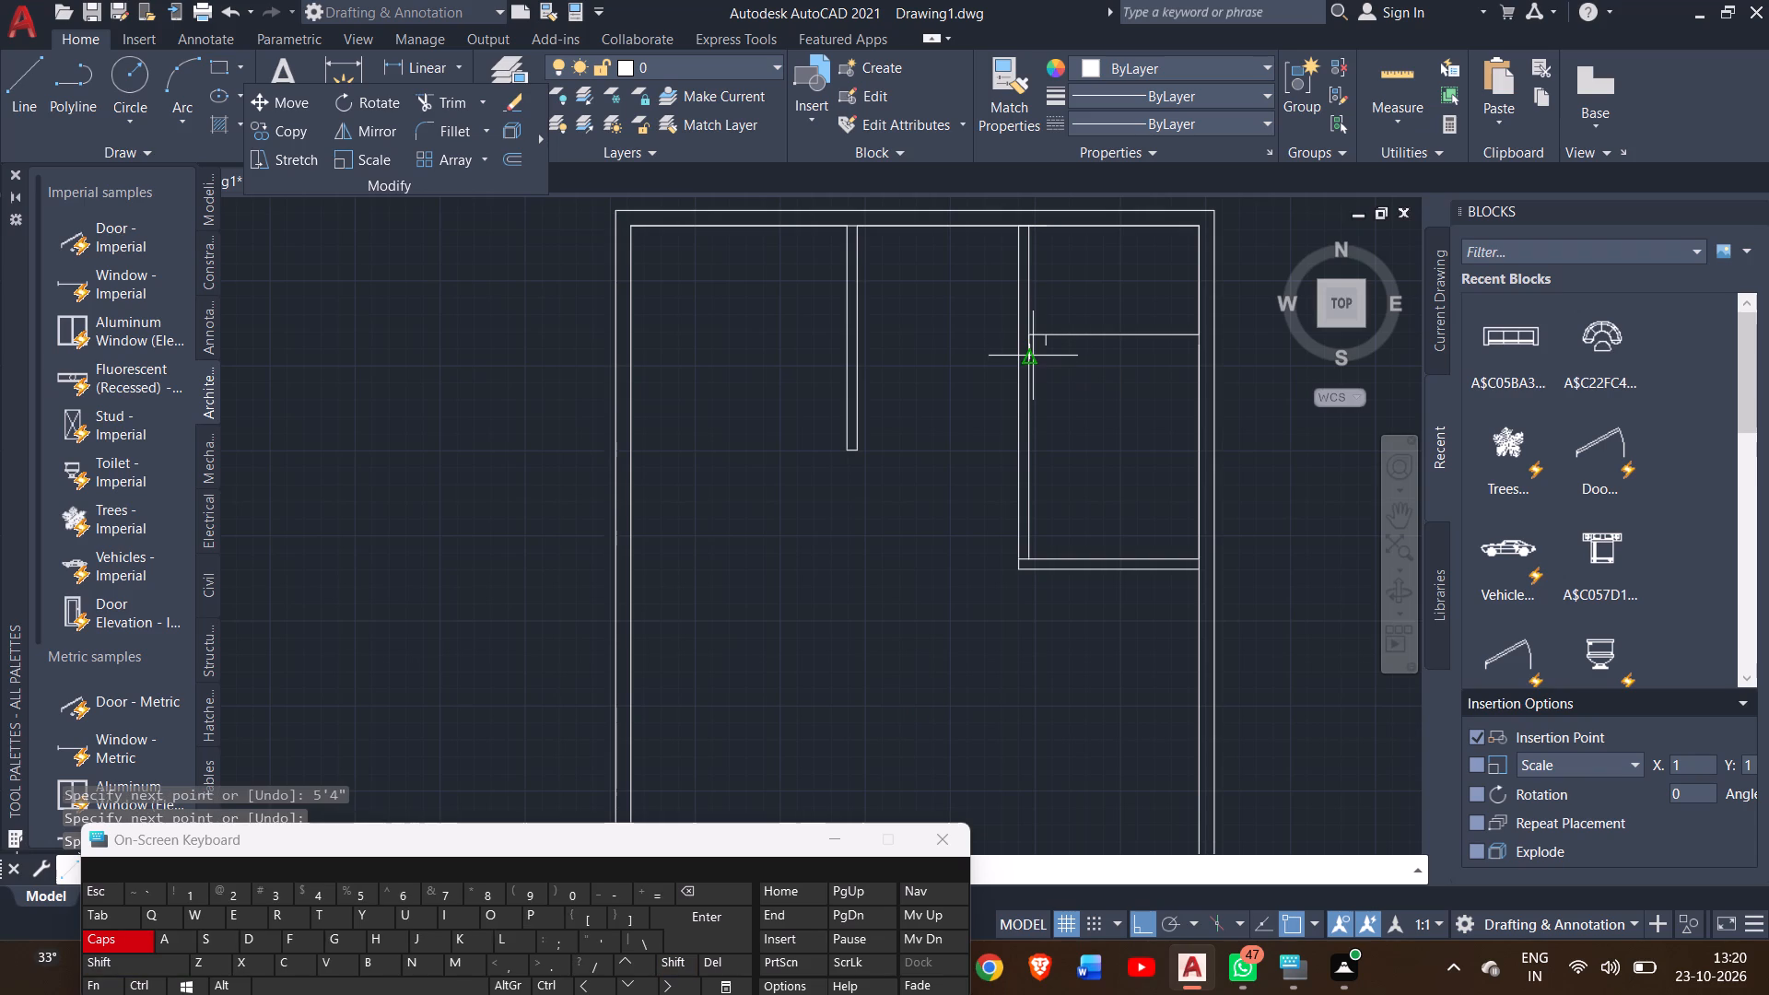
{"action": "left_click", "coordinate": [1199, 344]}
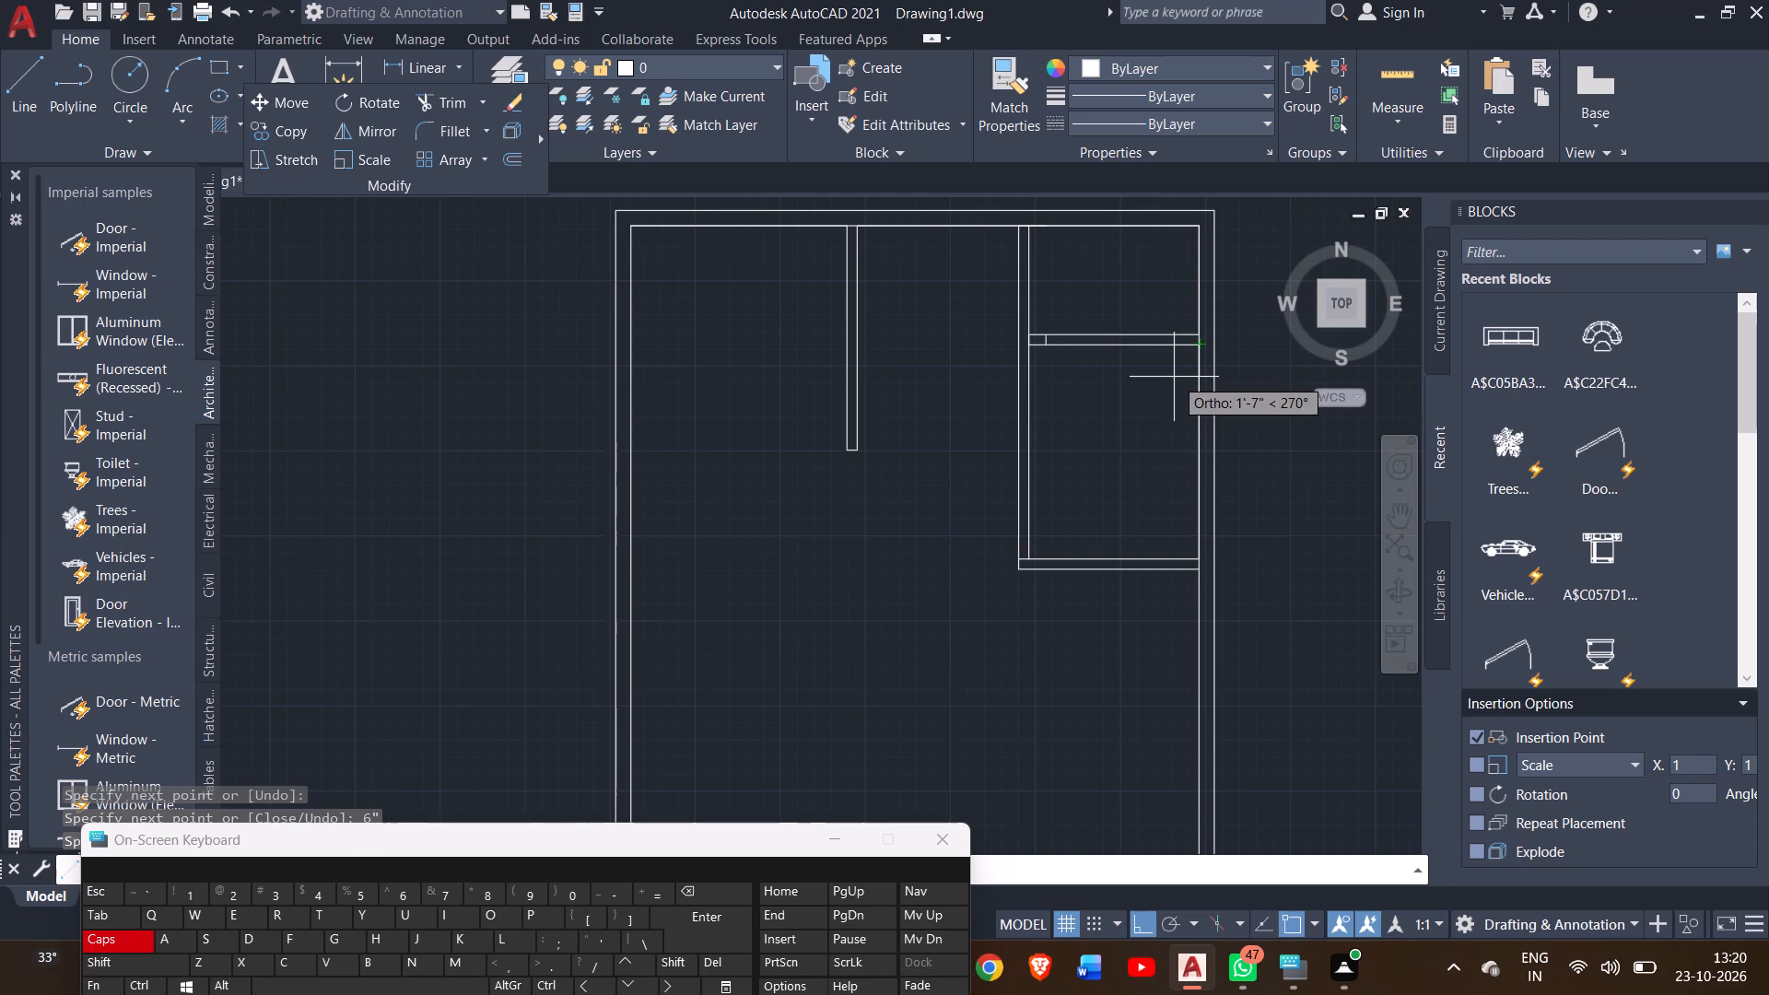
{"action": "right_click", "coordinate": [1174, 377]}
{"action": "left_click", "coordinate": [1206, 387]}
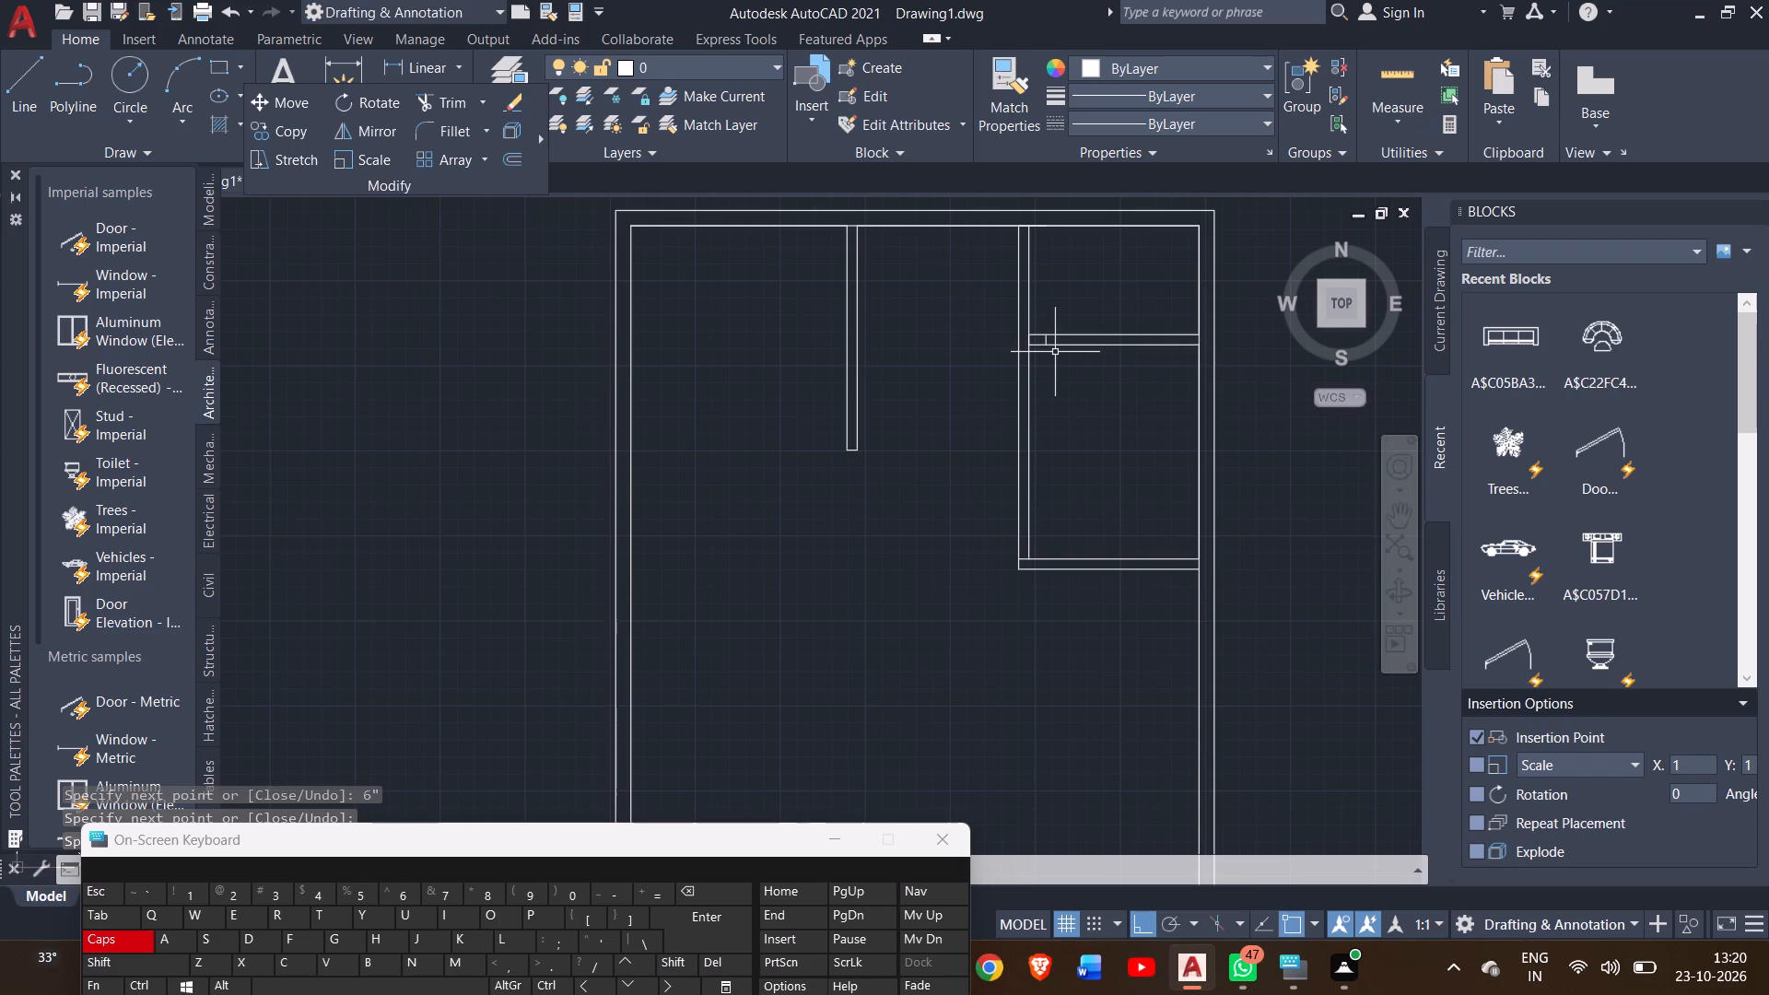
Trim the leftover short line inside the new horizontal partition and the vertical partition's face segment between its two lines.
{"action": "scroll", "coordinate": [1049, 345], "scroll_direction": "up", "scroll_amount": 2, "text": "ctrl"}
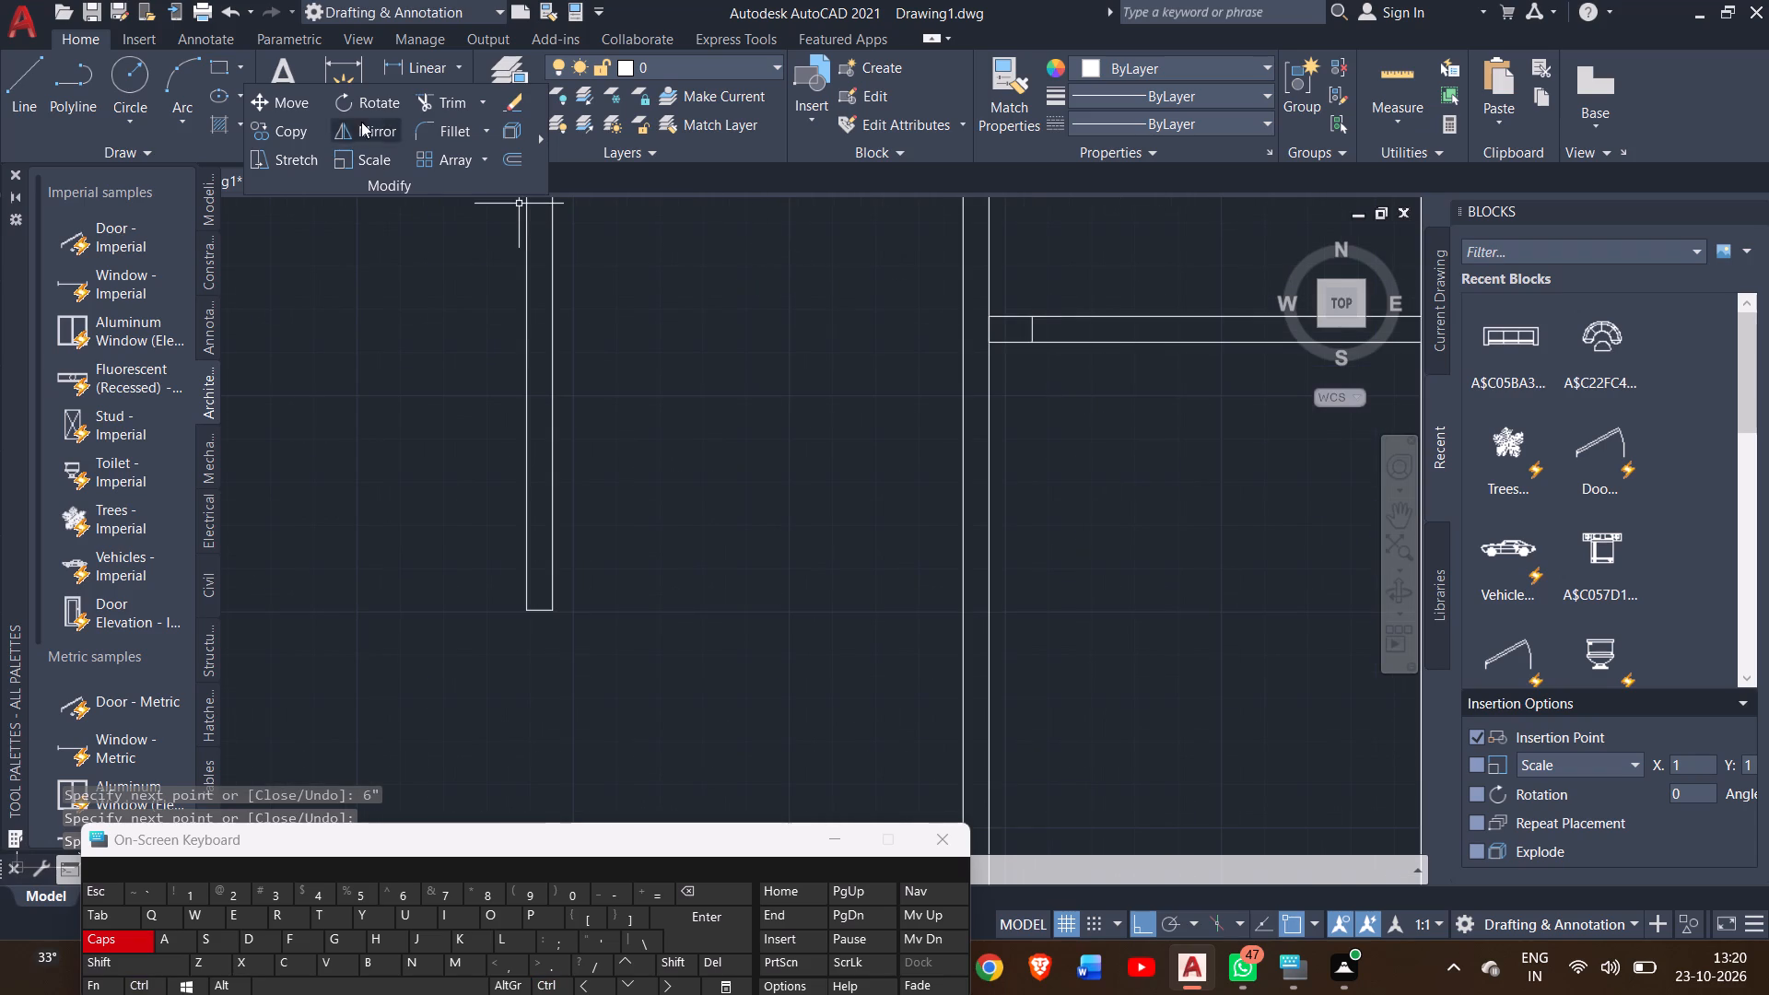
{"action": "left_click", "coordinate": [423, 99]}
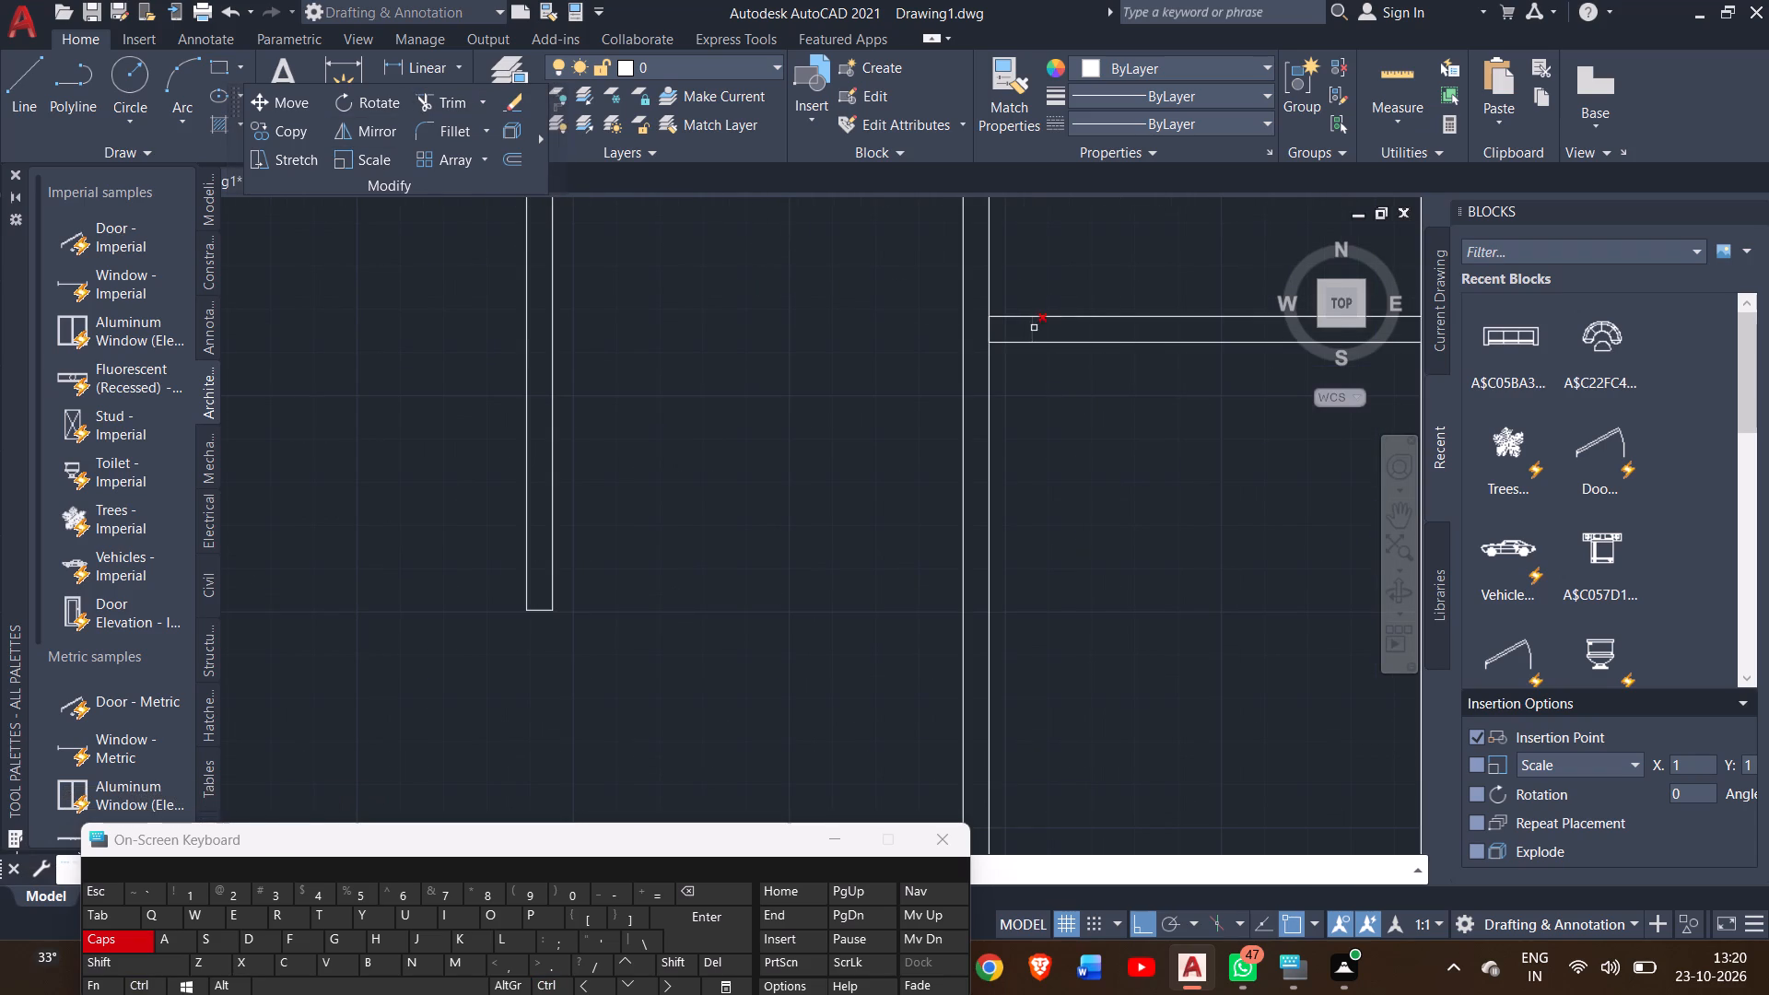
{"action": "left_click", "coordinate": [1034, 328]}
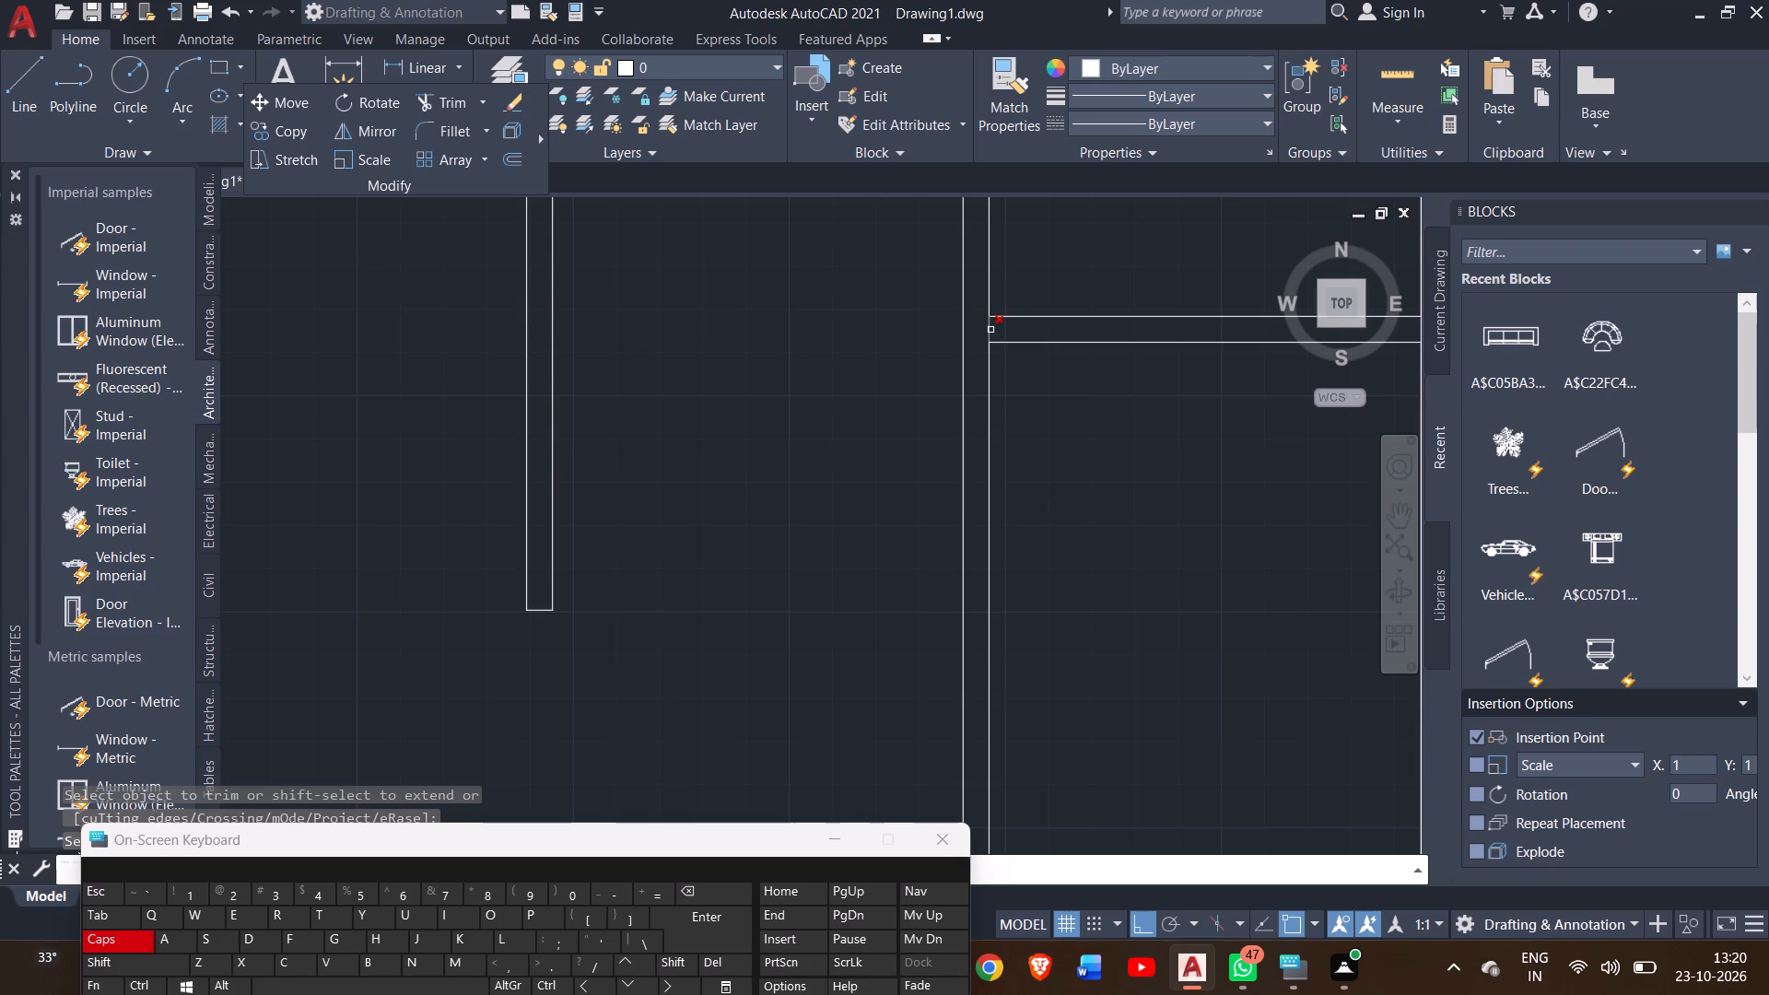
{"action": "left_click", "coordinate": [991, 330]}
{"action": "left_click_drag", "start_coordinate": [995, 330], "coordinate": [984, 331]}
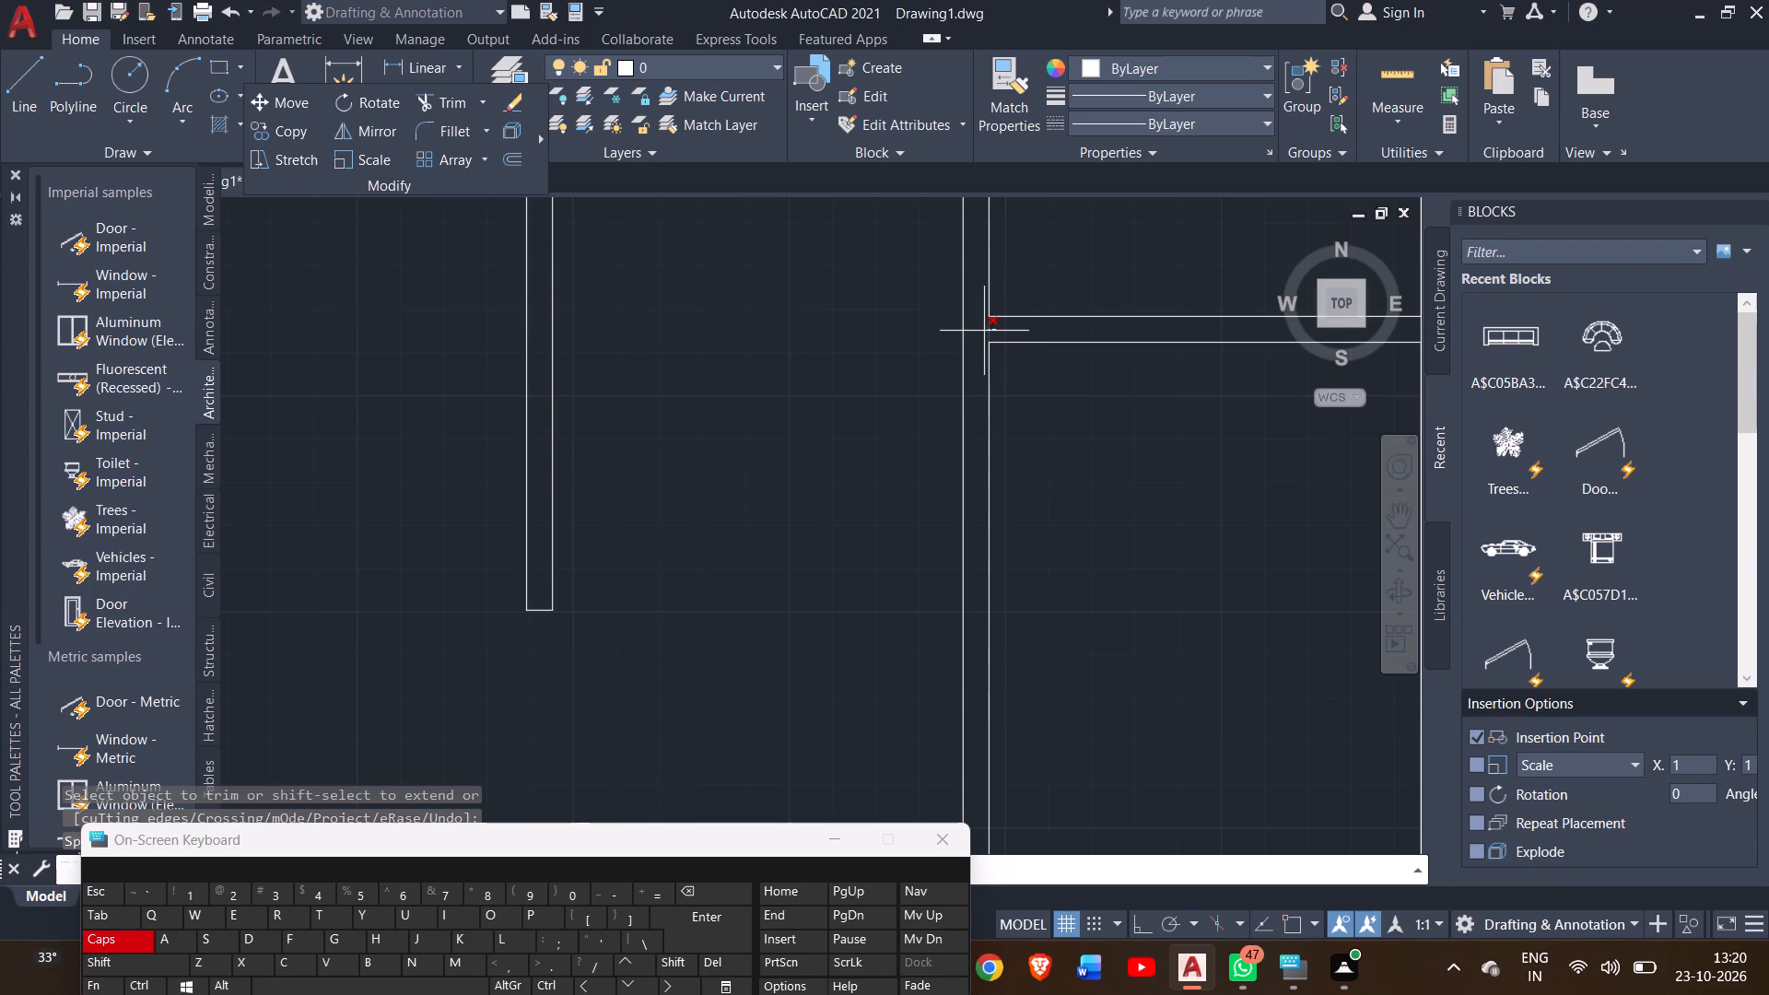
{"action": "left_click_drag", "start_coordinate": [984, 331], "coordinate": [983, 331]}
{"action": "left_click", "coordinate": [983, 331]}
{"action": "right_click", "coordinate": [983, 331]}
{"action": "left_click", "coordinate": [1007, 334]}
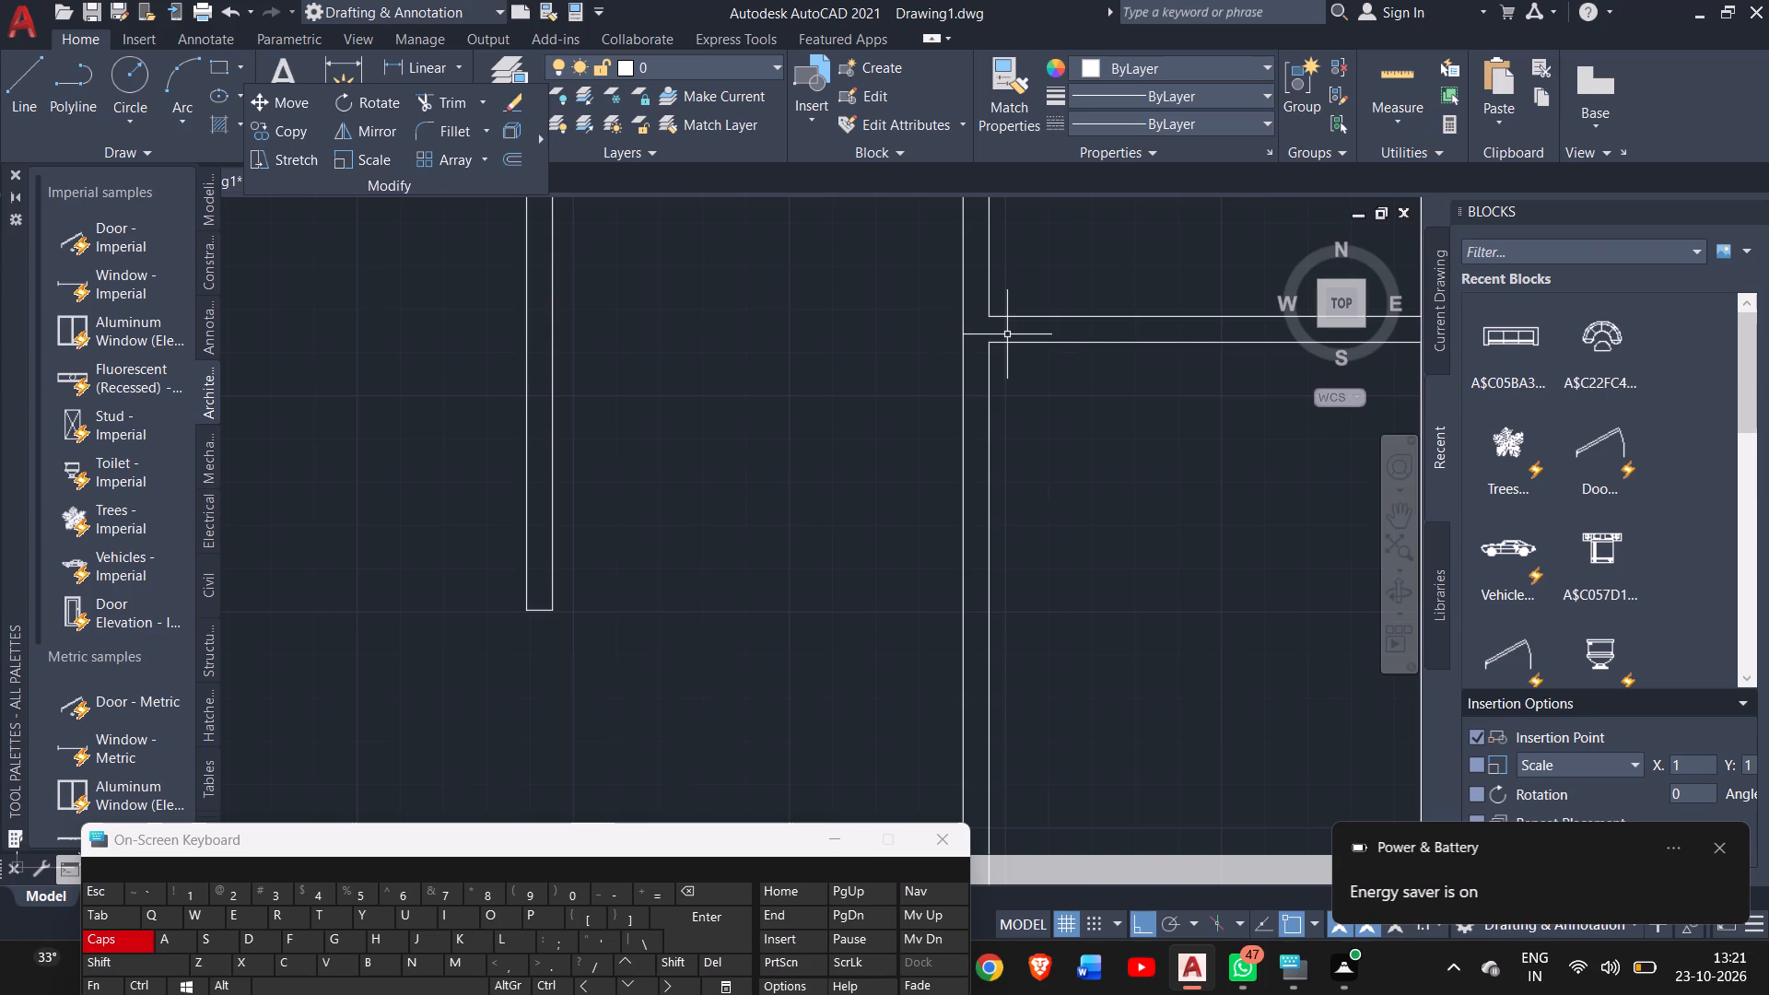
Dimension the upper compartment's clear height along the right outer wall, from the top wall to the new partition.
{"action": "scroll", "coordinate": [1062, 337], "scroll_direction": "down", "scroll_amount": 3, "text": "ctrl"}
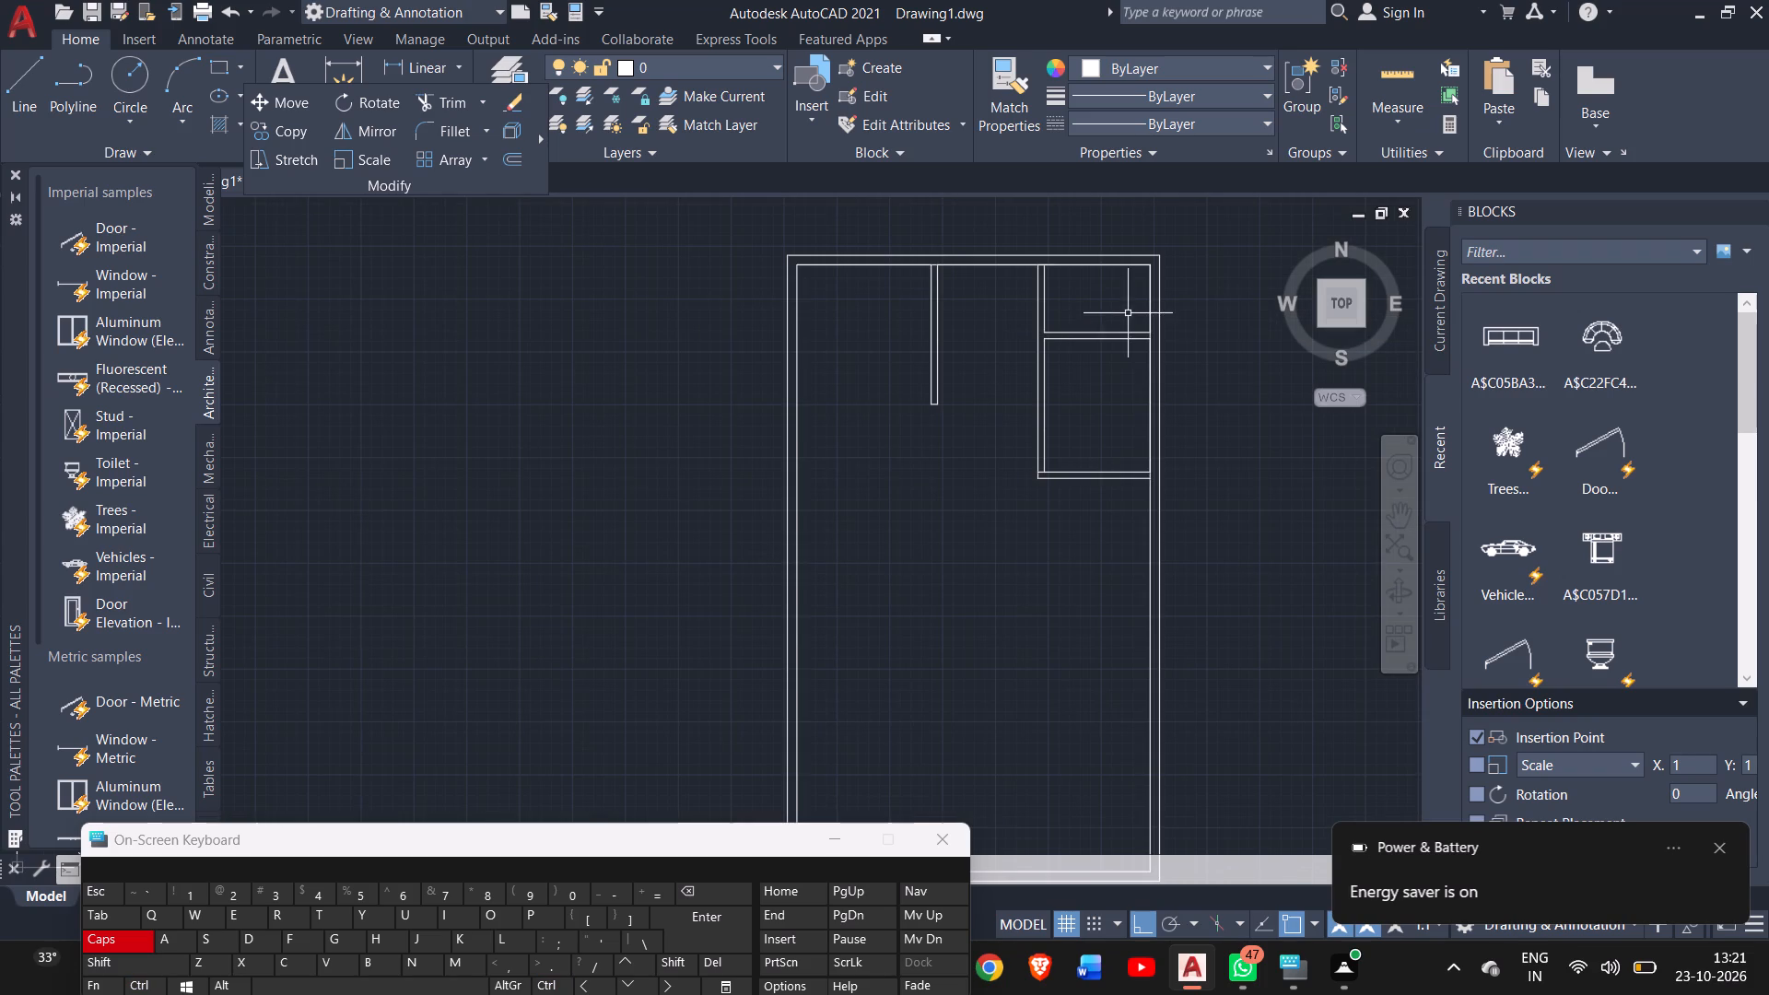
{"action": "left_click", "coordinate": [338, 69]}
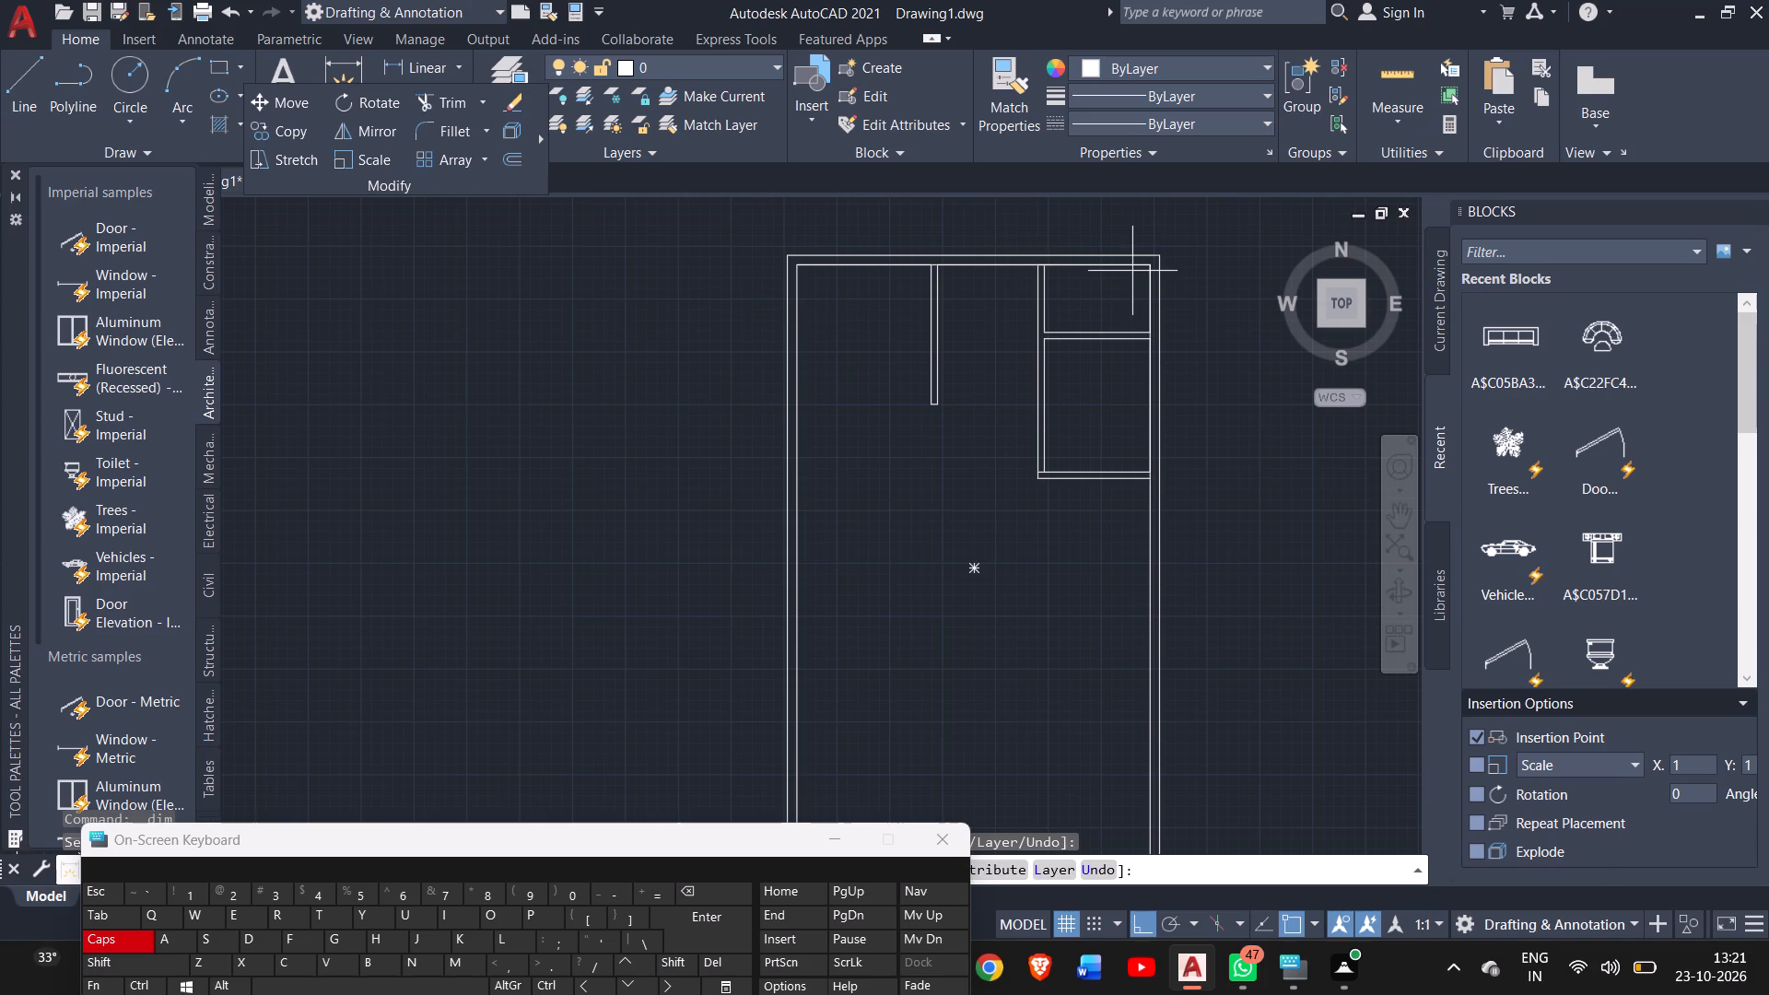
{"action": "left_click_drag", "start_coordinate": [1149, 267], "coordinate": [1149, 331]}
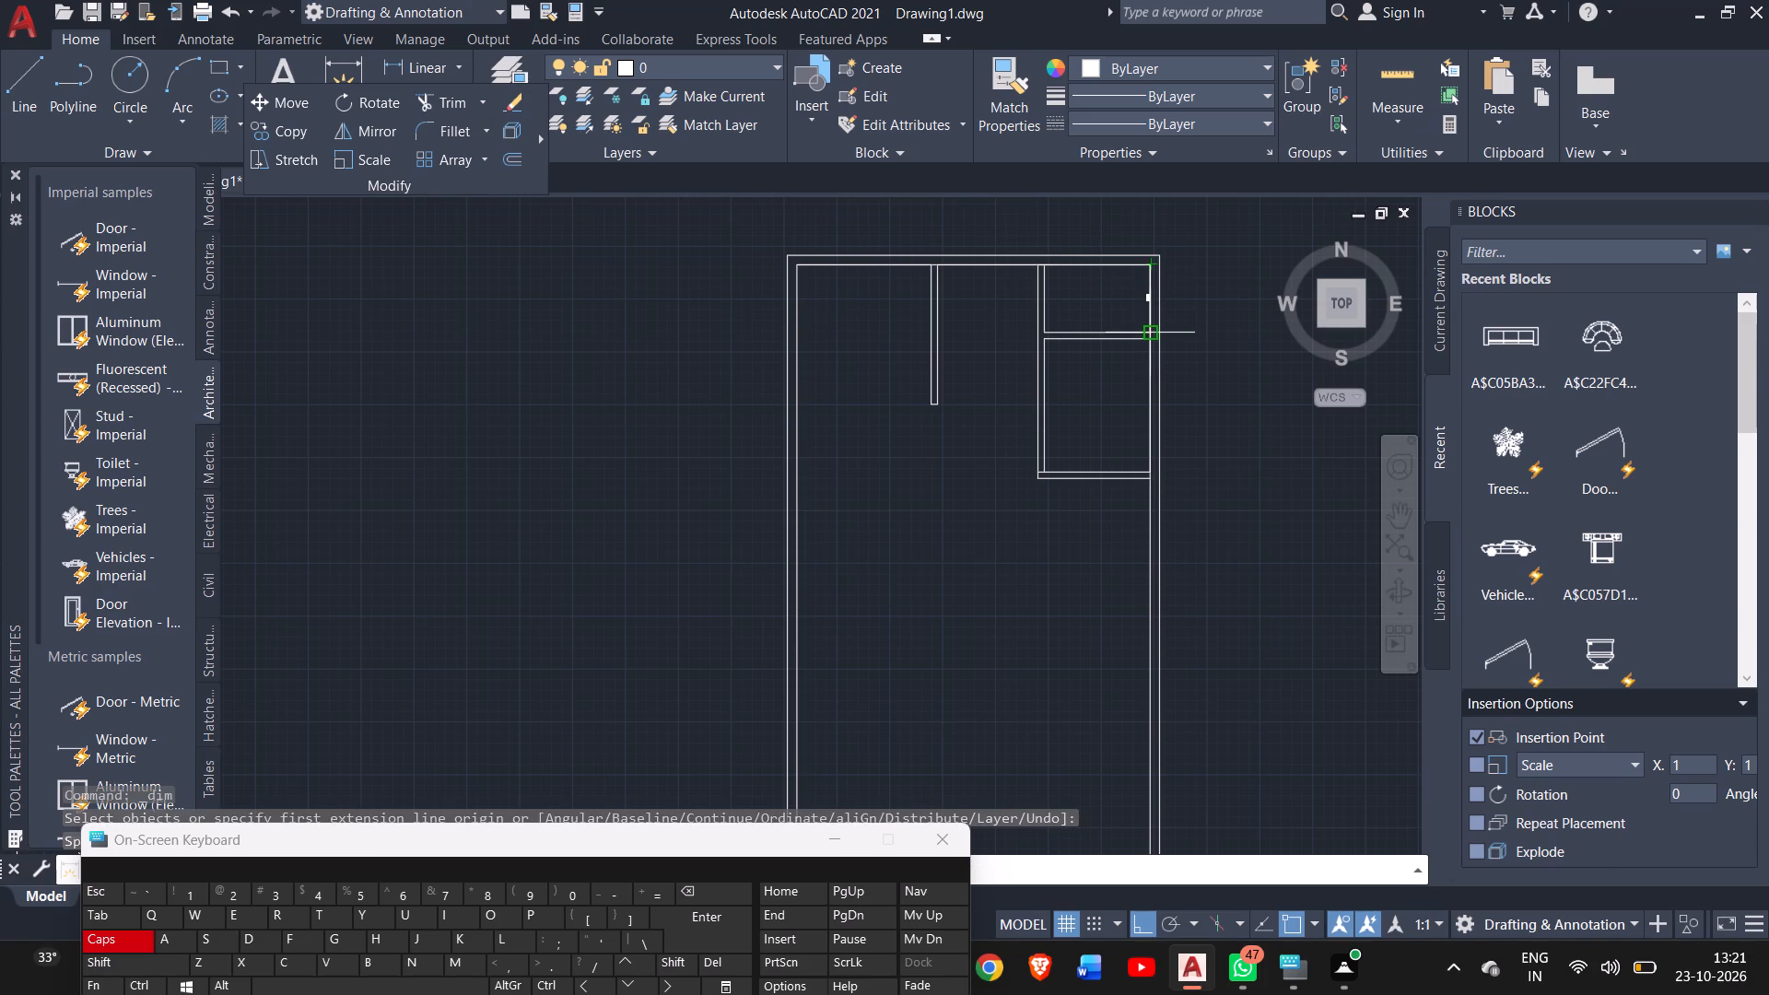
{"action": "left_click_drag", "start_coordinate": [1149, 331], "coordinate": [1121, 326]}
{"action": "left_click", "coordinate": [1121, 326]}
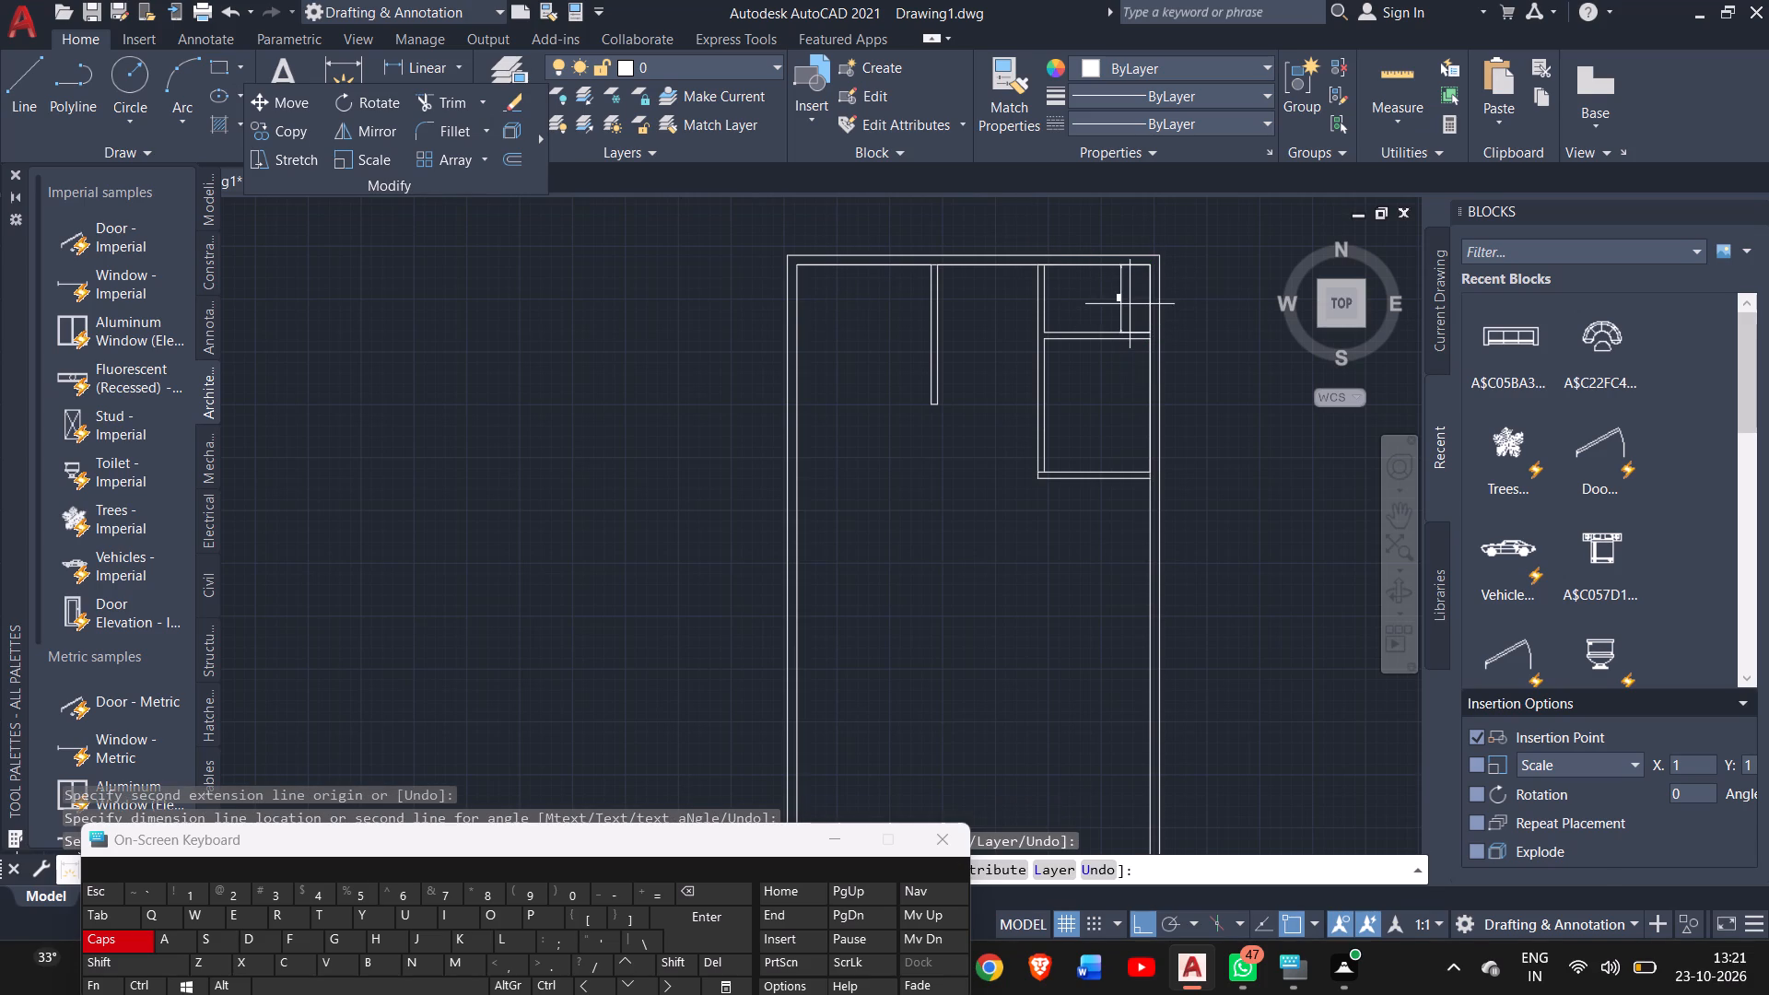
{"action": "scroll", "coordinate": [1130, 304], "scroll_direction": "up", "scroll_amount": 3, "text": "ctrl"}
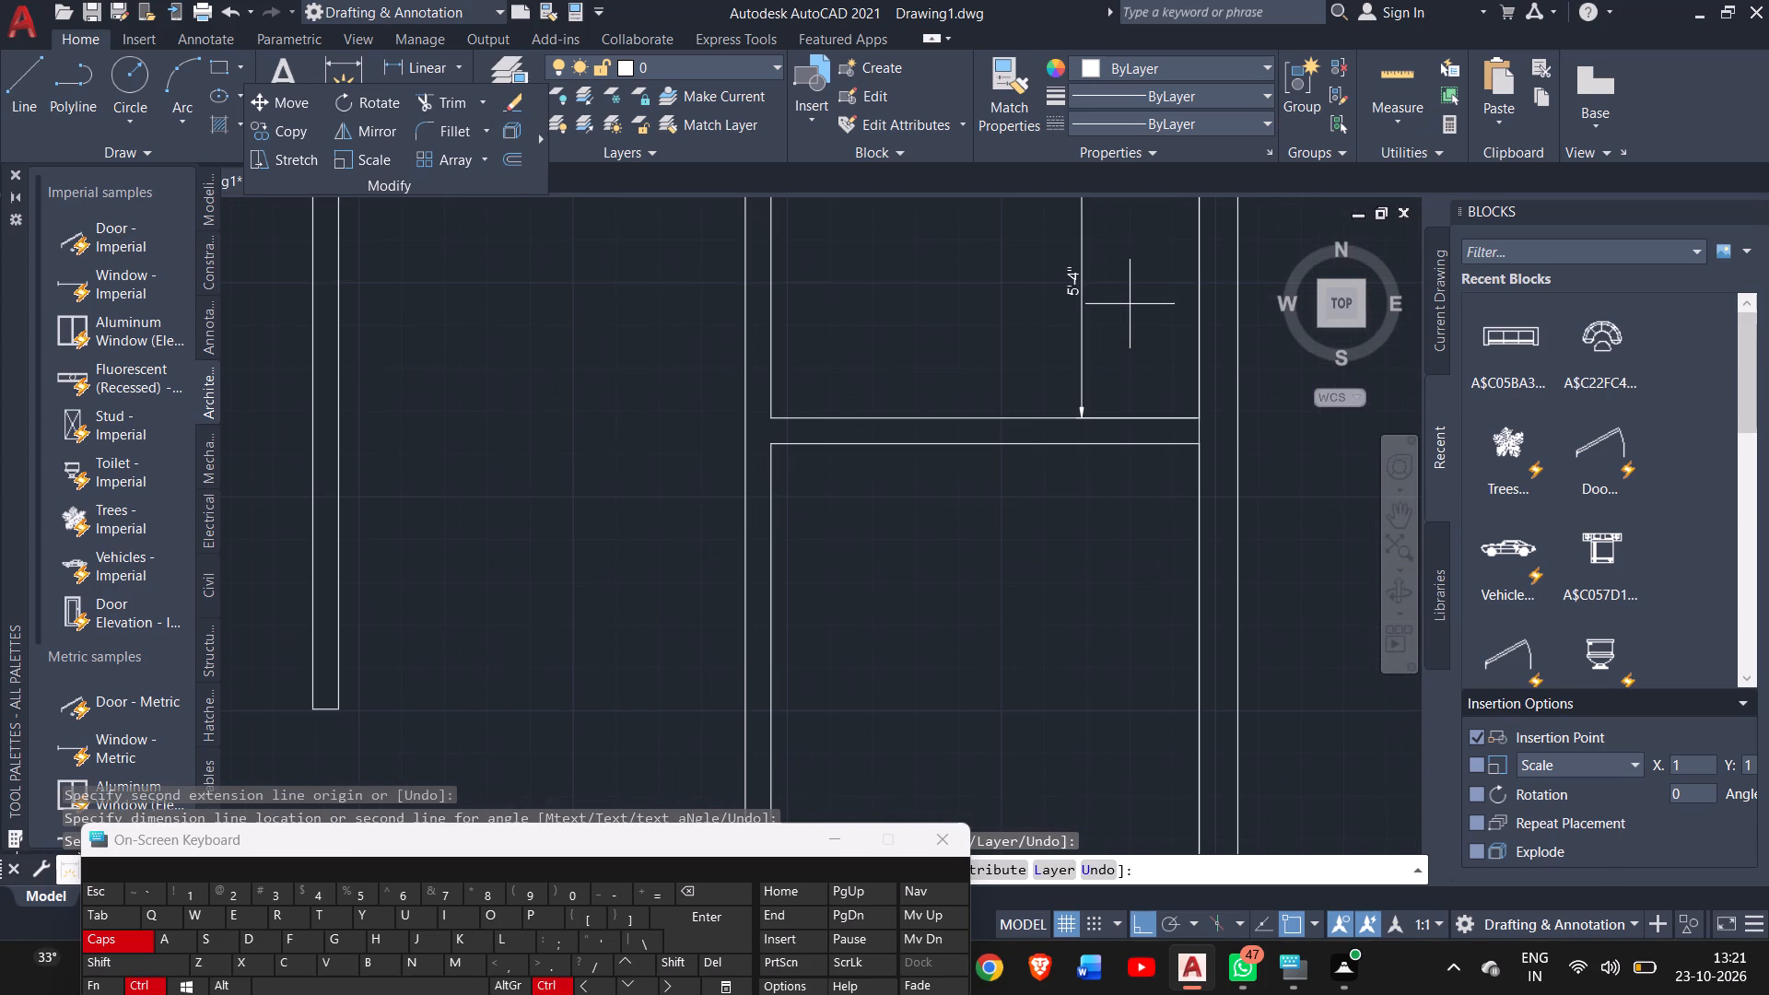
Dimension the lower compartment's clear height along the right outer wall, between the two horizontal partitions.
{"action": "scroll", "coordinate": [1130, 304], "scroll_direction": "down", "scroll_amount": 1, "text": "ctrl"}
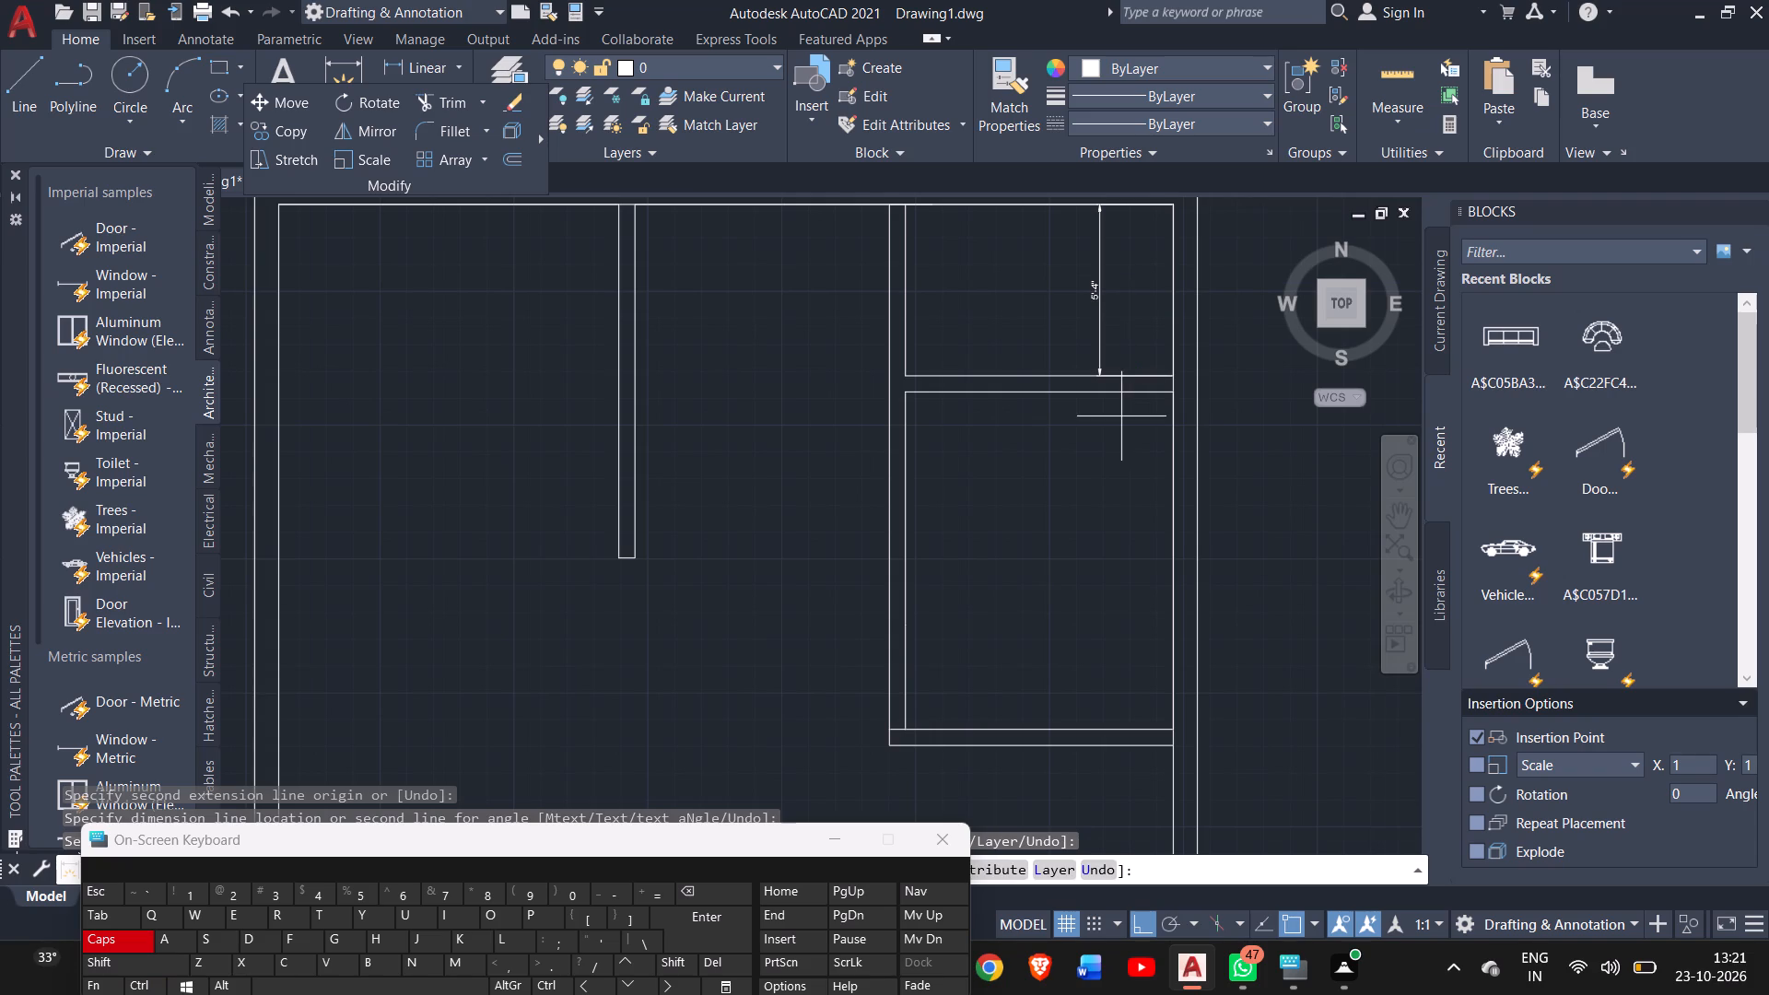
{"action": "left_click", "coordinate": [348, 80]}
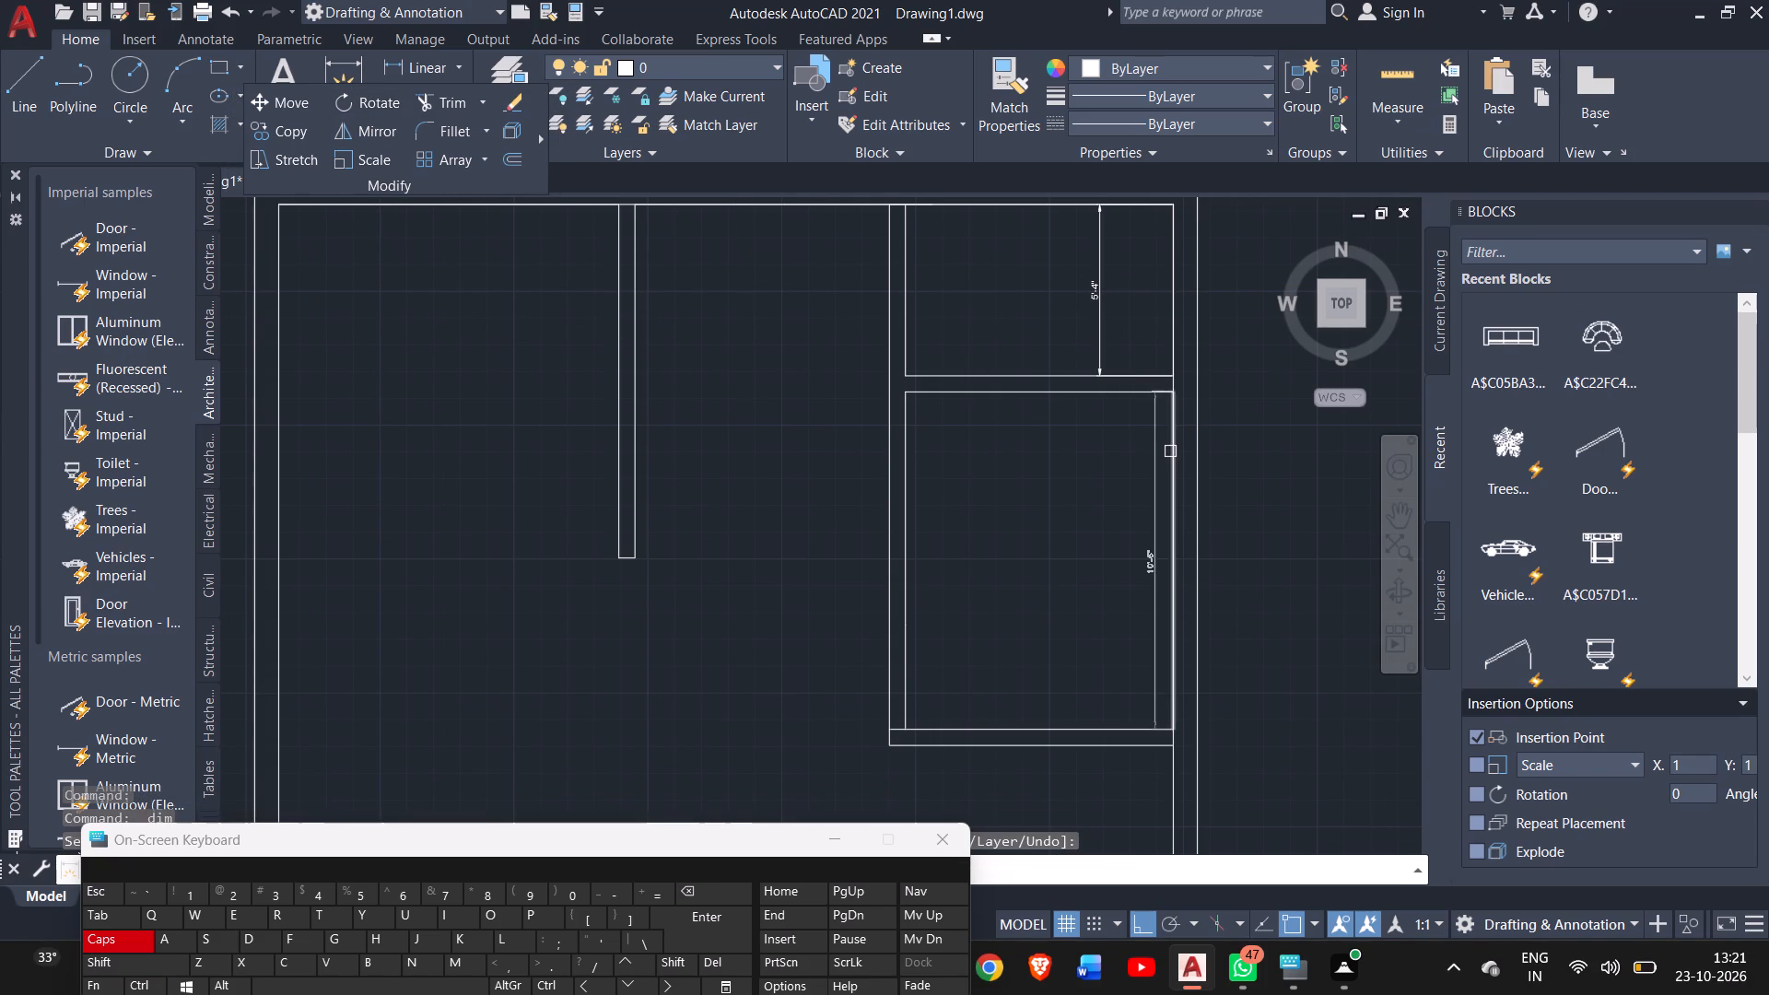
{"action": "left_click_drag", "start_coordinate": [1173, 394], "coordinate": [1177, 593]}
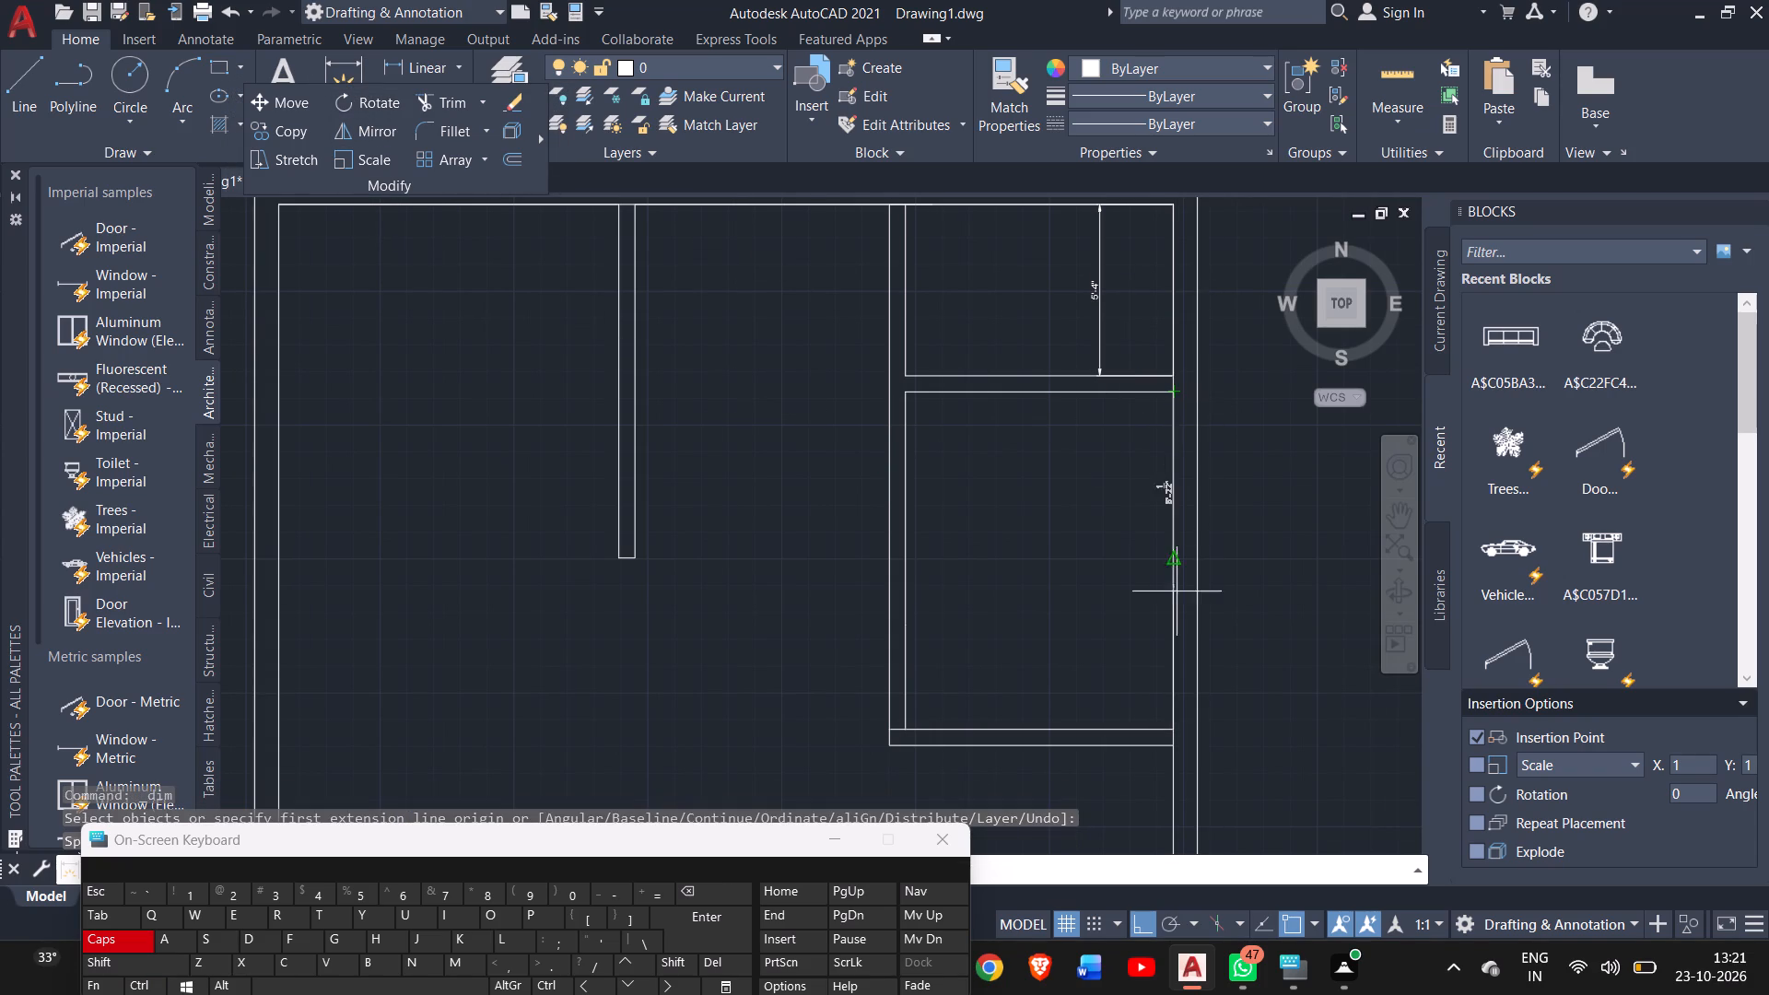
{"action": "left_click_drag", "start_coordinate": [1177, 593], "coordinate": [1180, 603]}
{"action": "left_click", "coordinate": [1170, 731]}
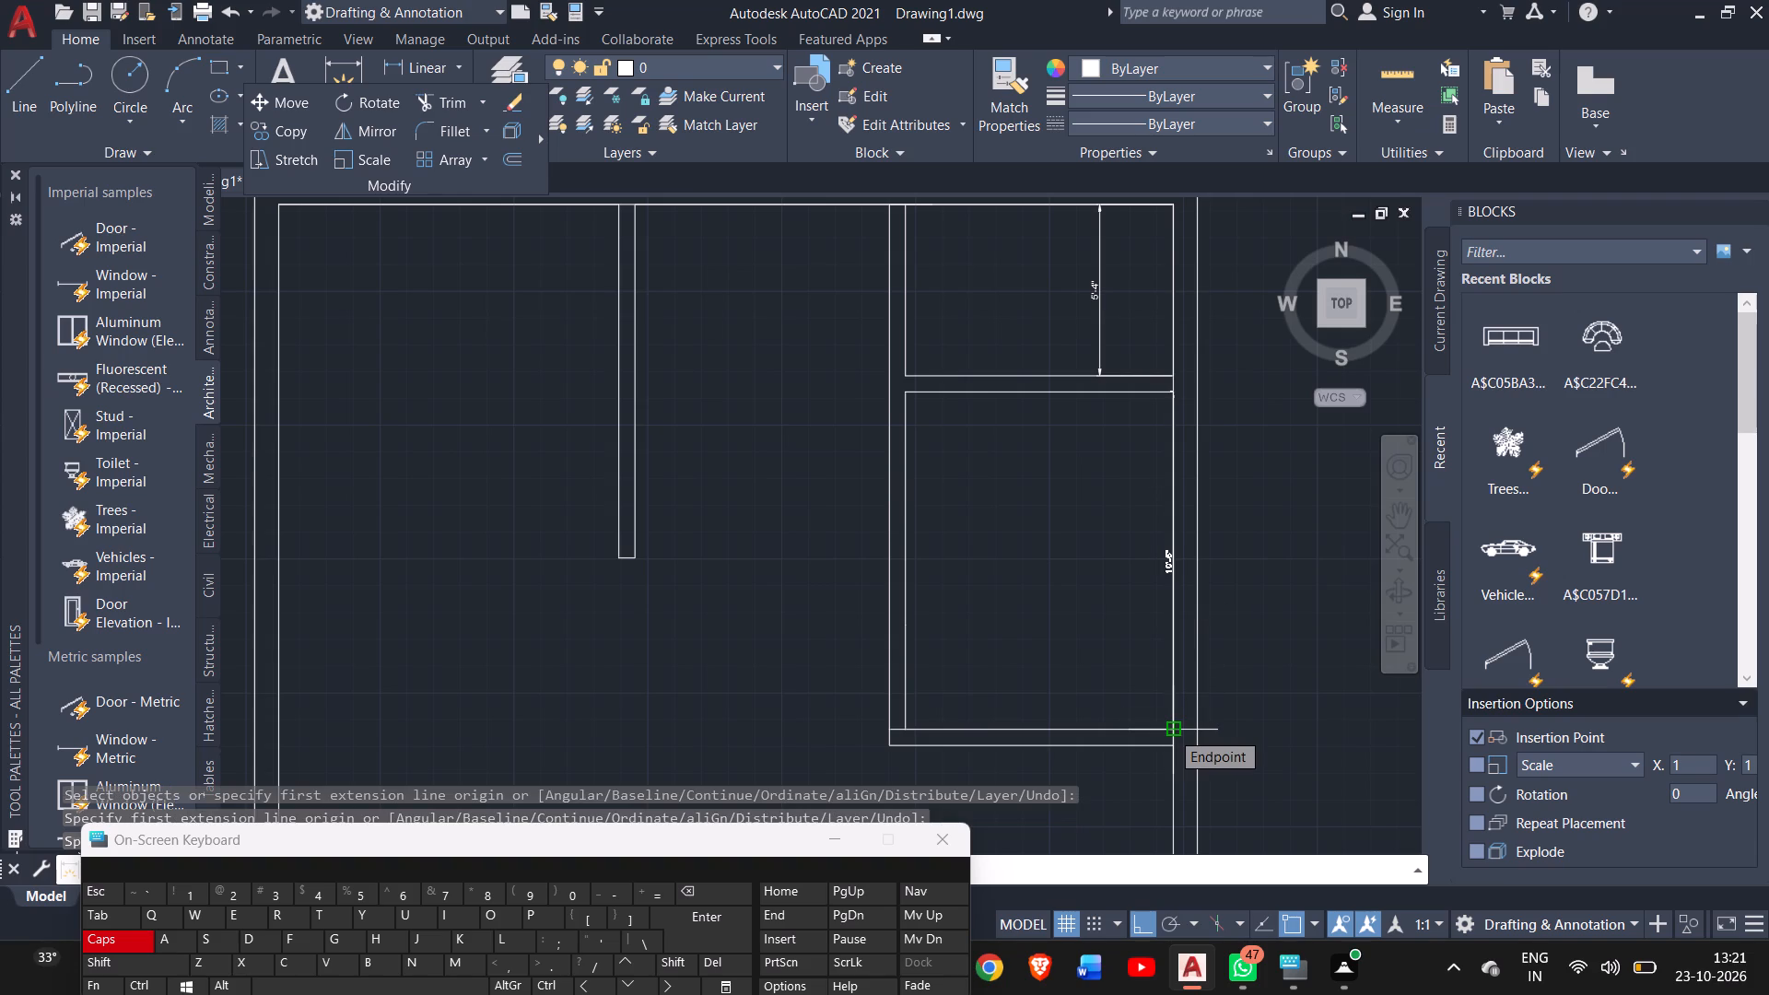
{"action": "left_click", "coordinate": [1154, 734]}
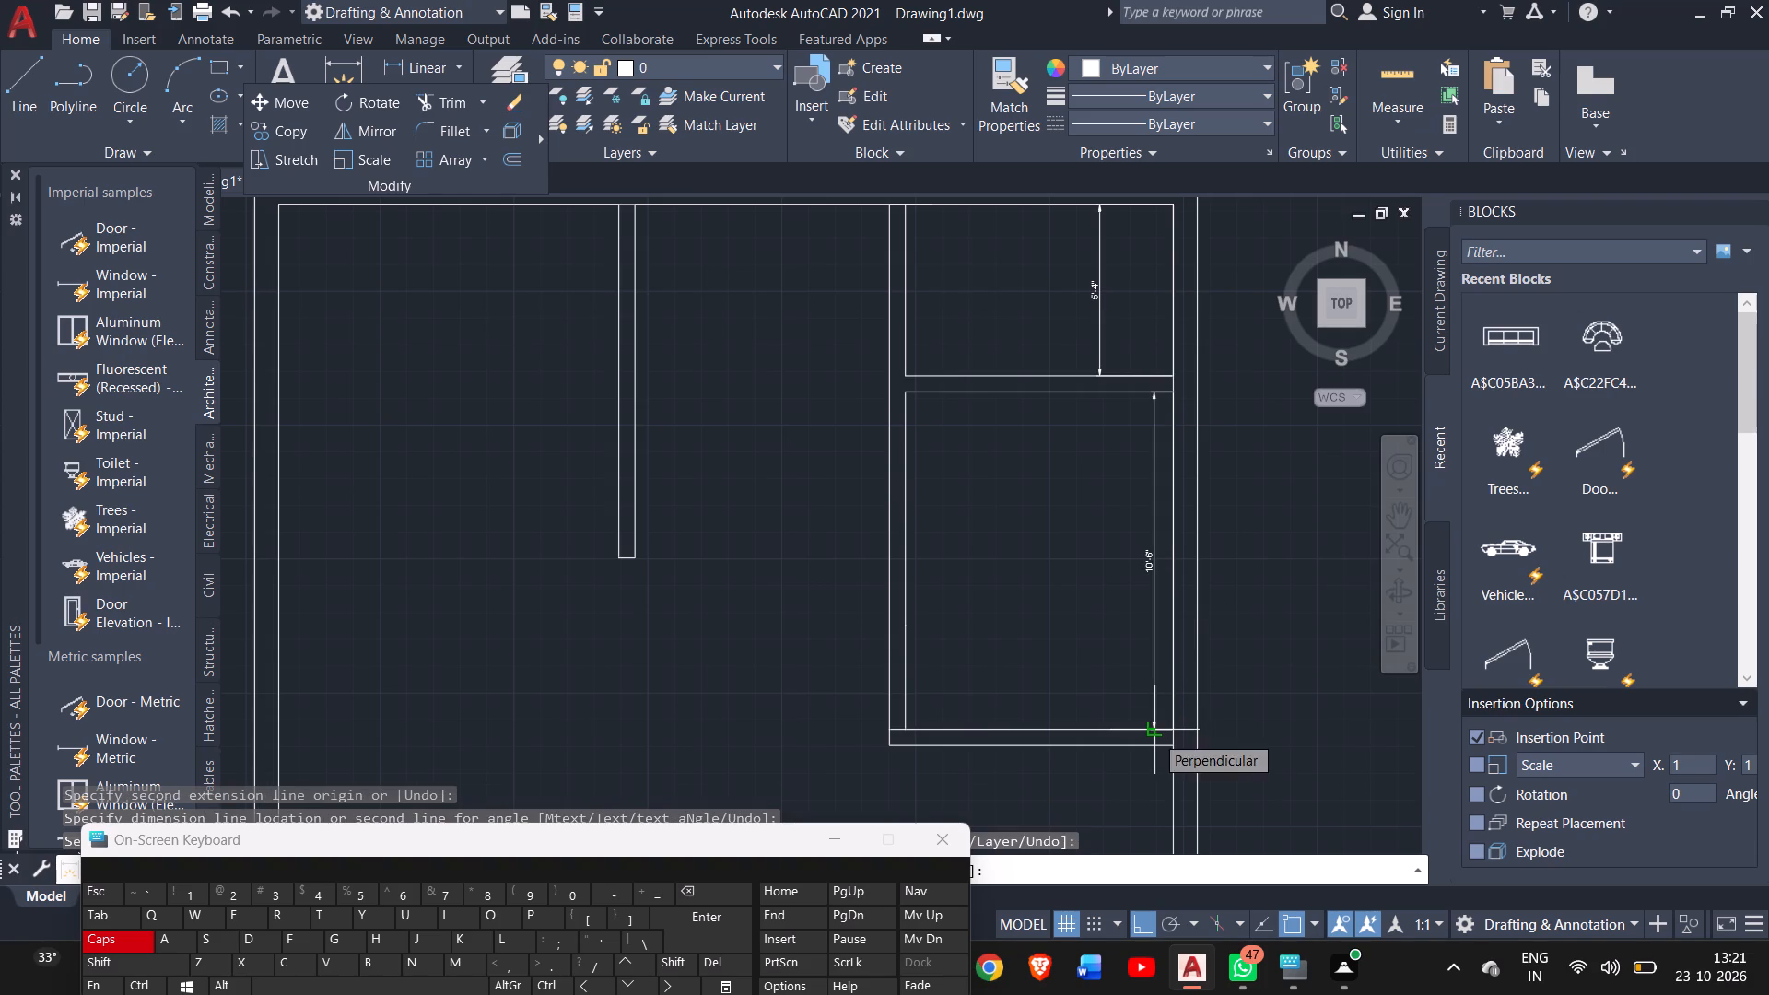
{"action": "right_click", "coordinate": [1060, 690]}
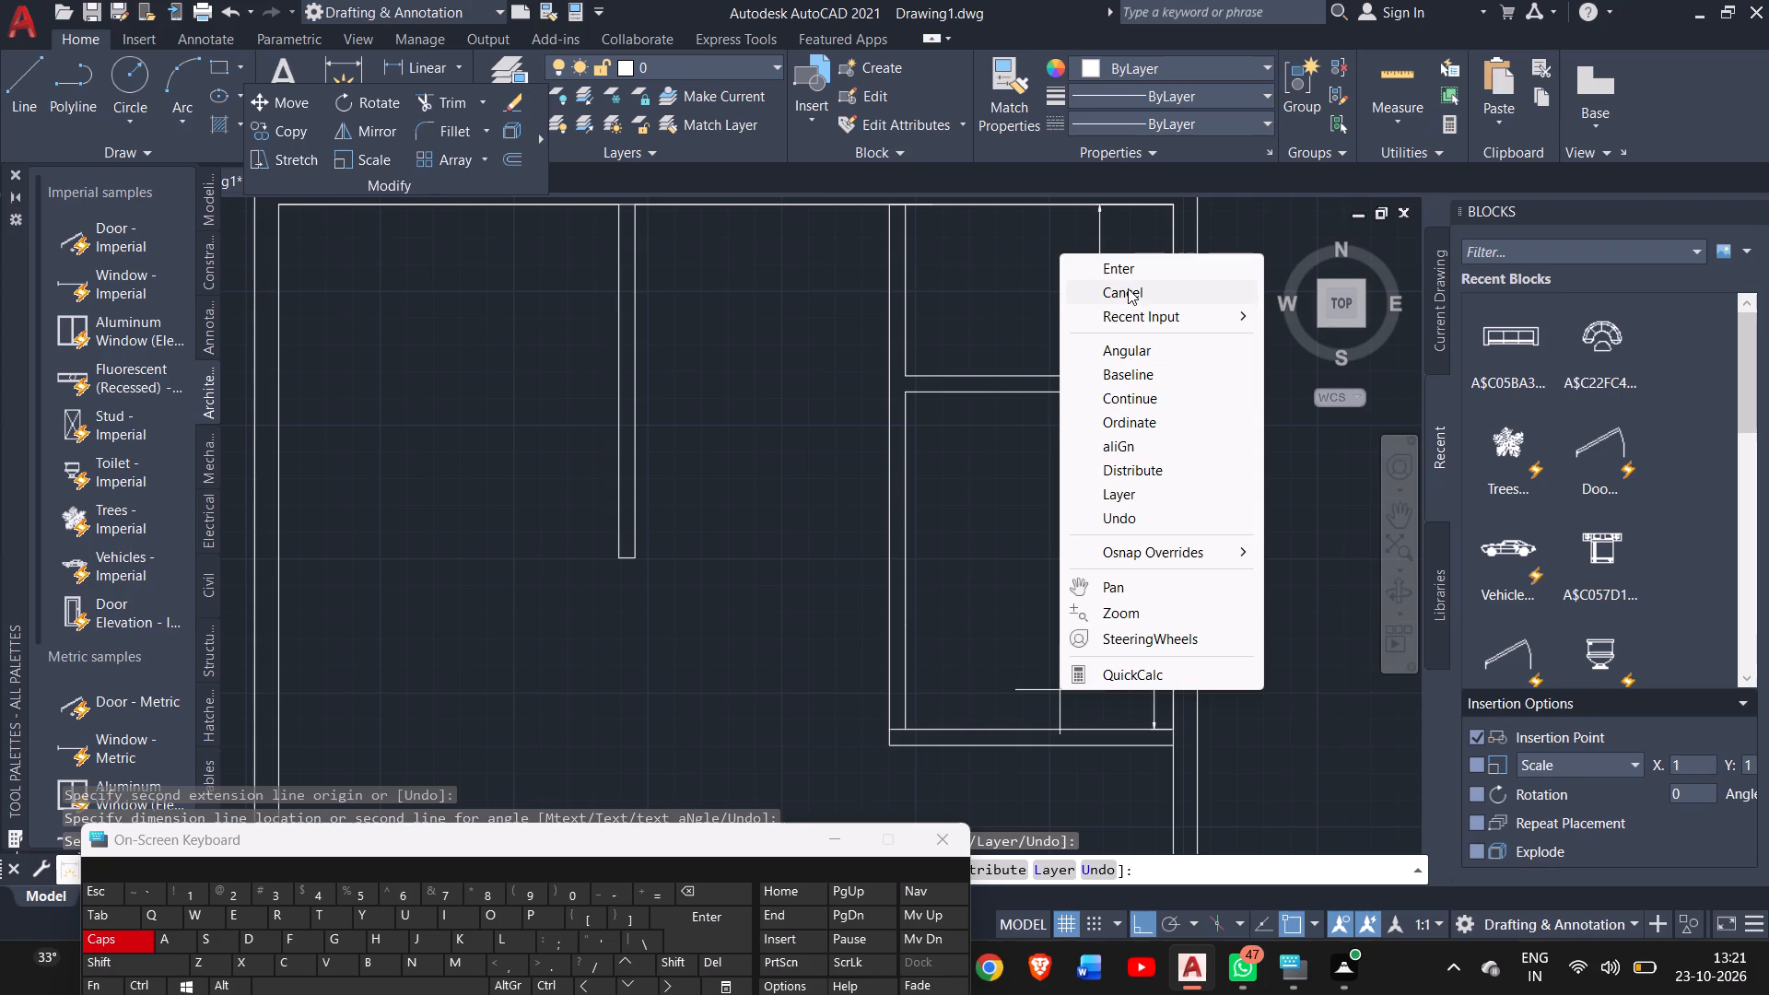
{"action": "left_click", "coordinate": [1109, 277]}
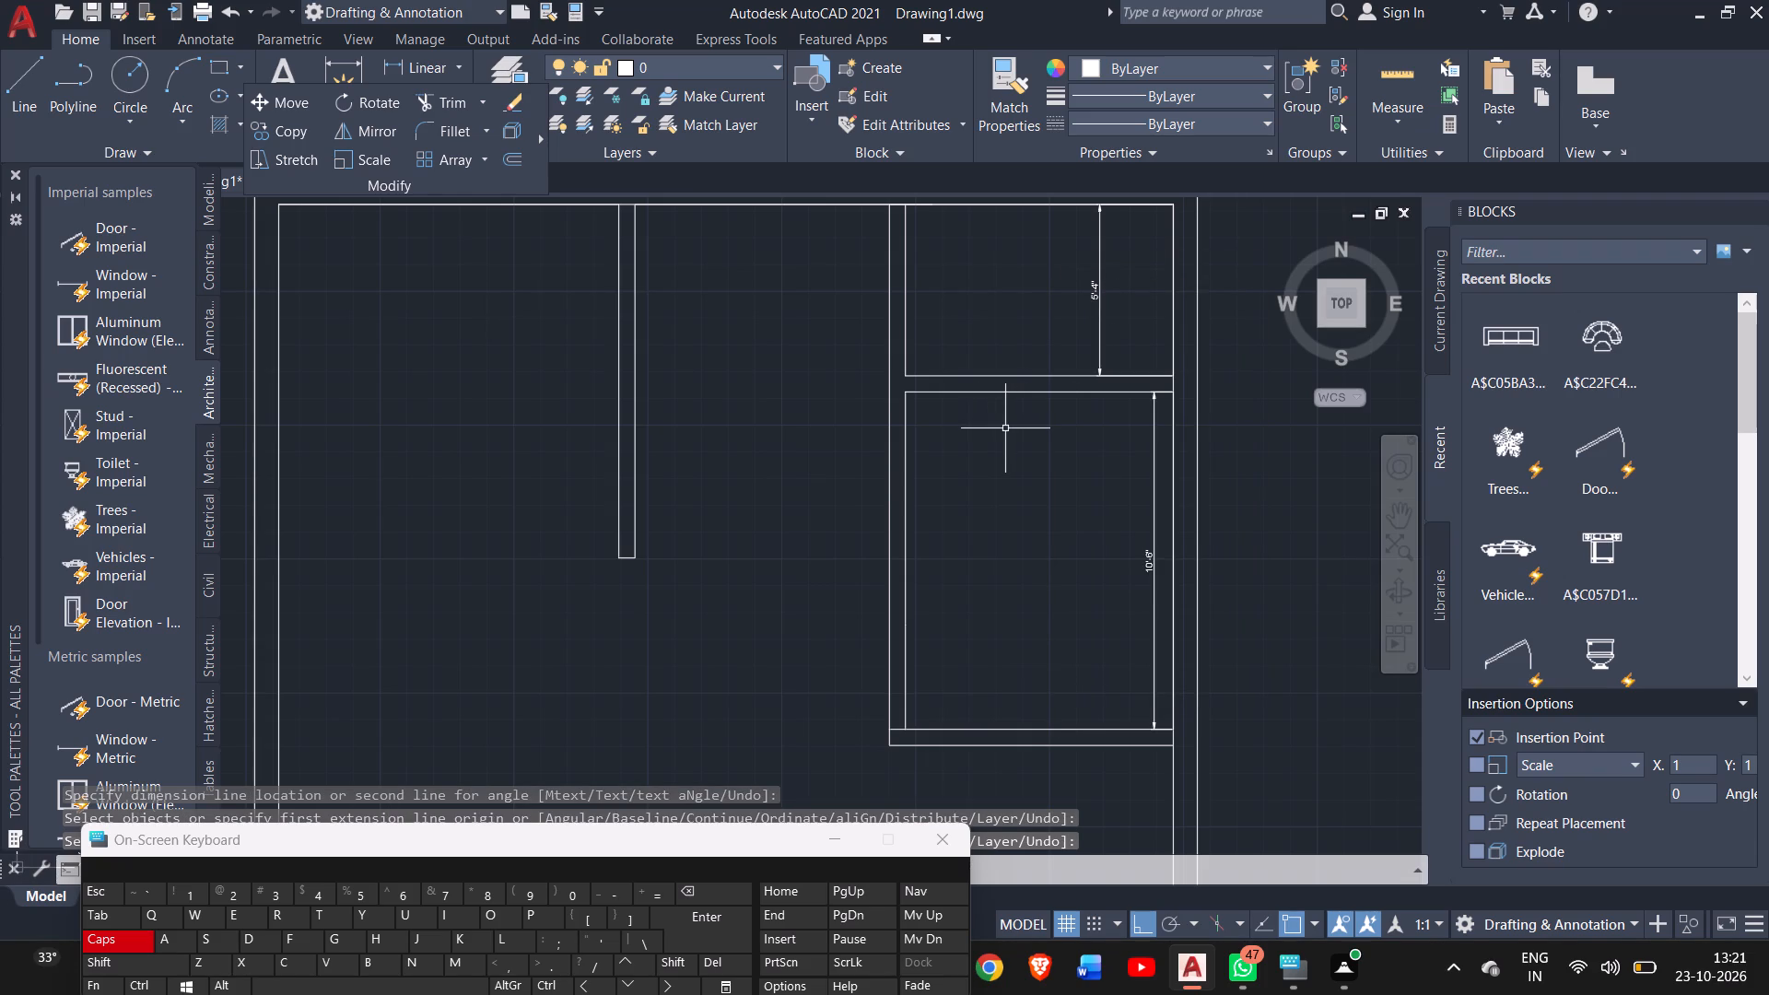
Draw a line across the vertical partition's thickness, continuing the new horizontal partition's lower face to the west face.
{"action": "left_click", "coordinate": [36, 115]}
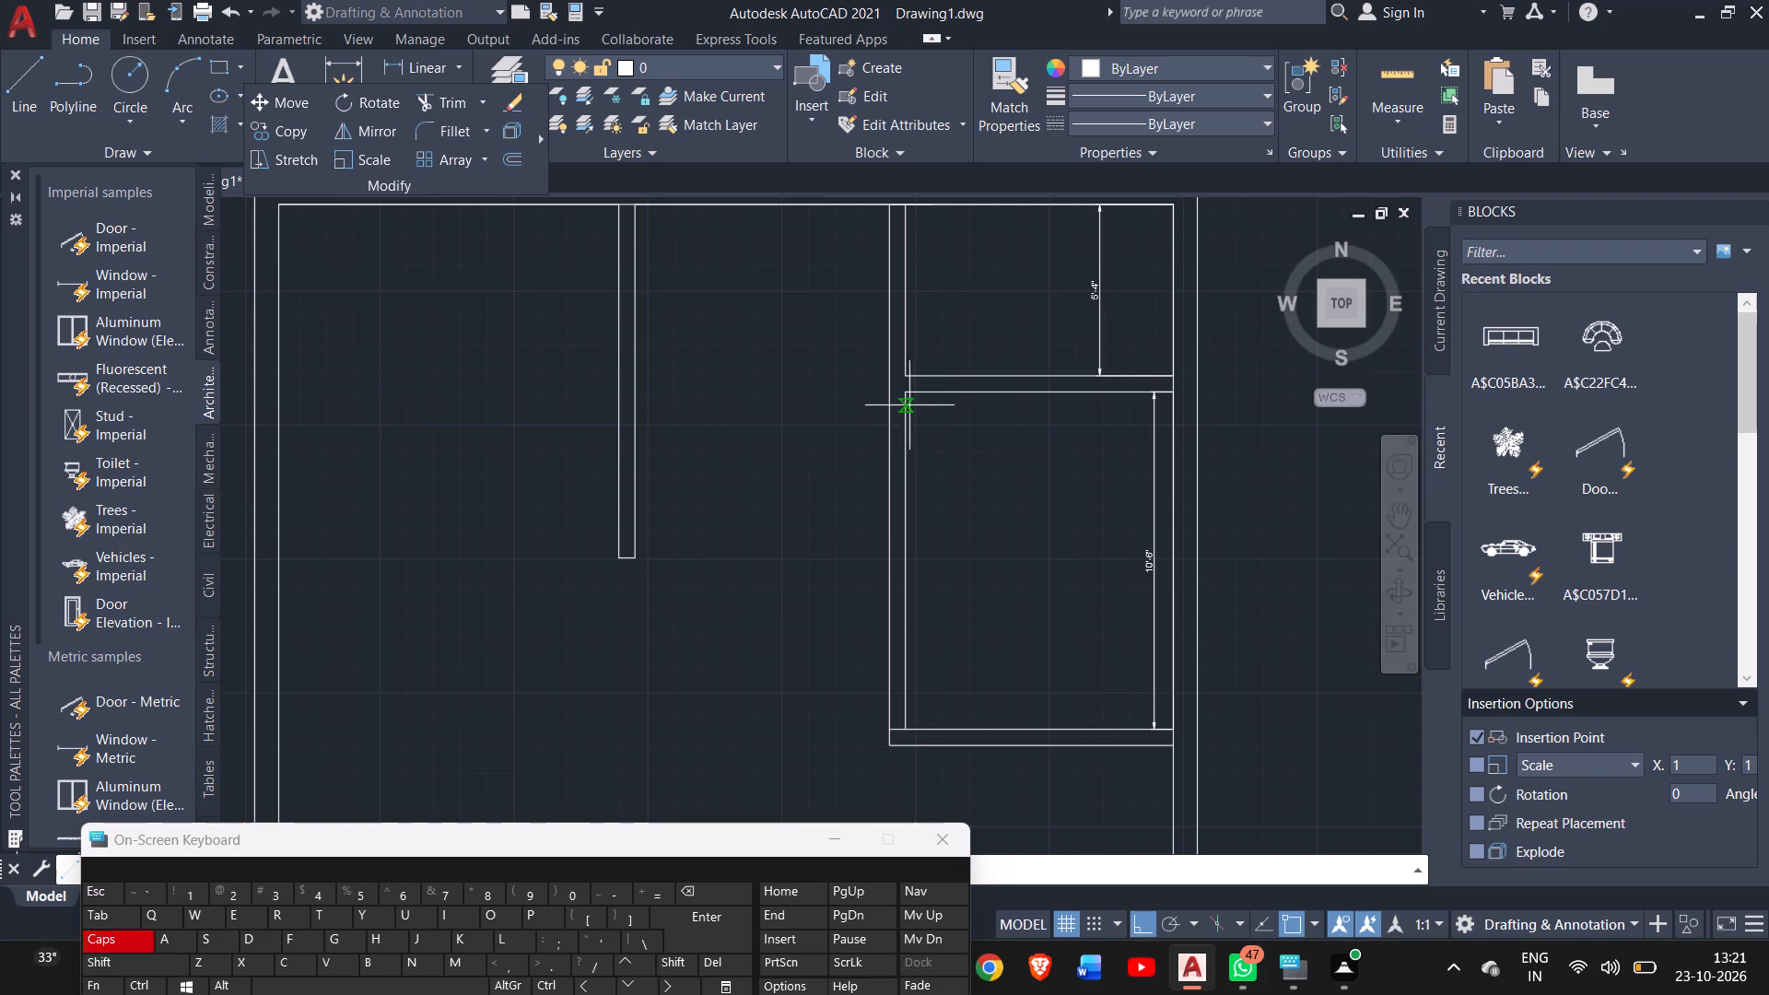
{"action": "left_click_drag", "start_coordinate": [908, 396], "coordinate": [886, 397]}
{"action": "left_click", "coordinate": [886, 397]}
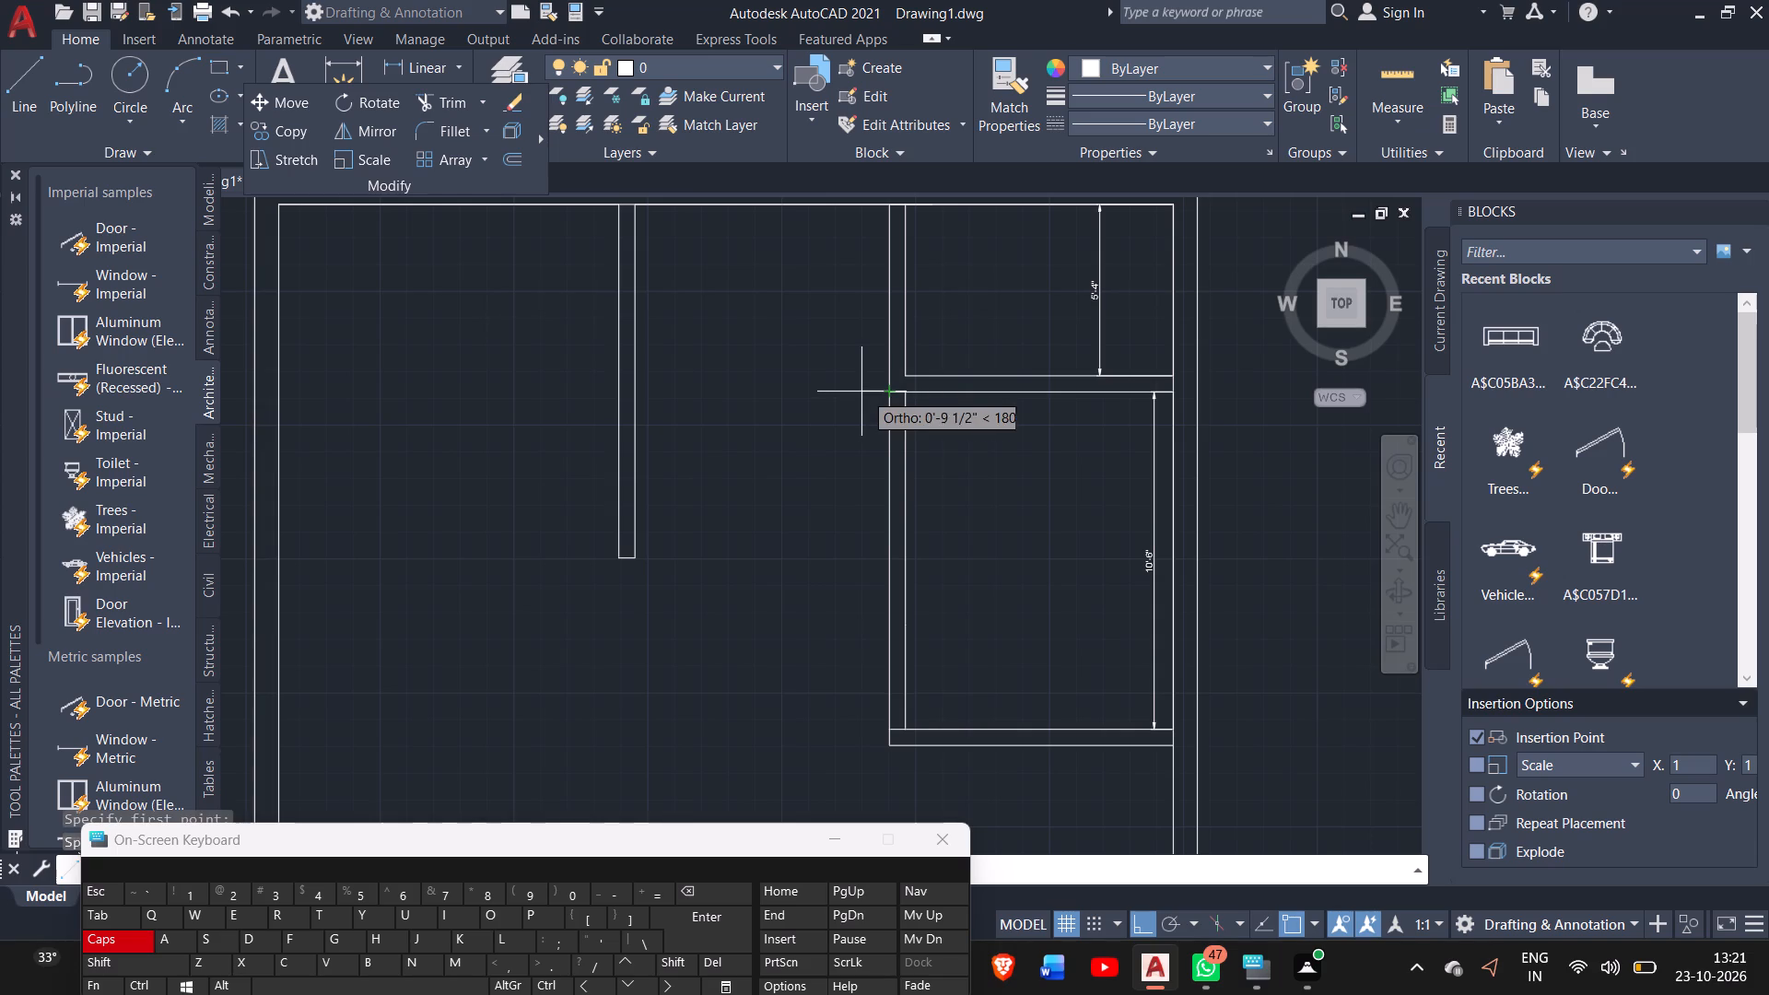
{"action": "right_click", "coordinate": [861, 392]}
{"action": "left_click", "coordinate": [892, 405]}
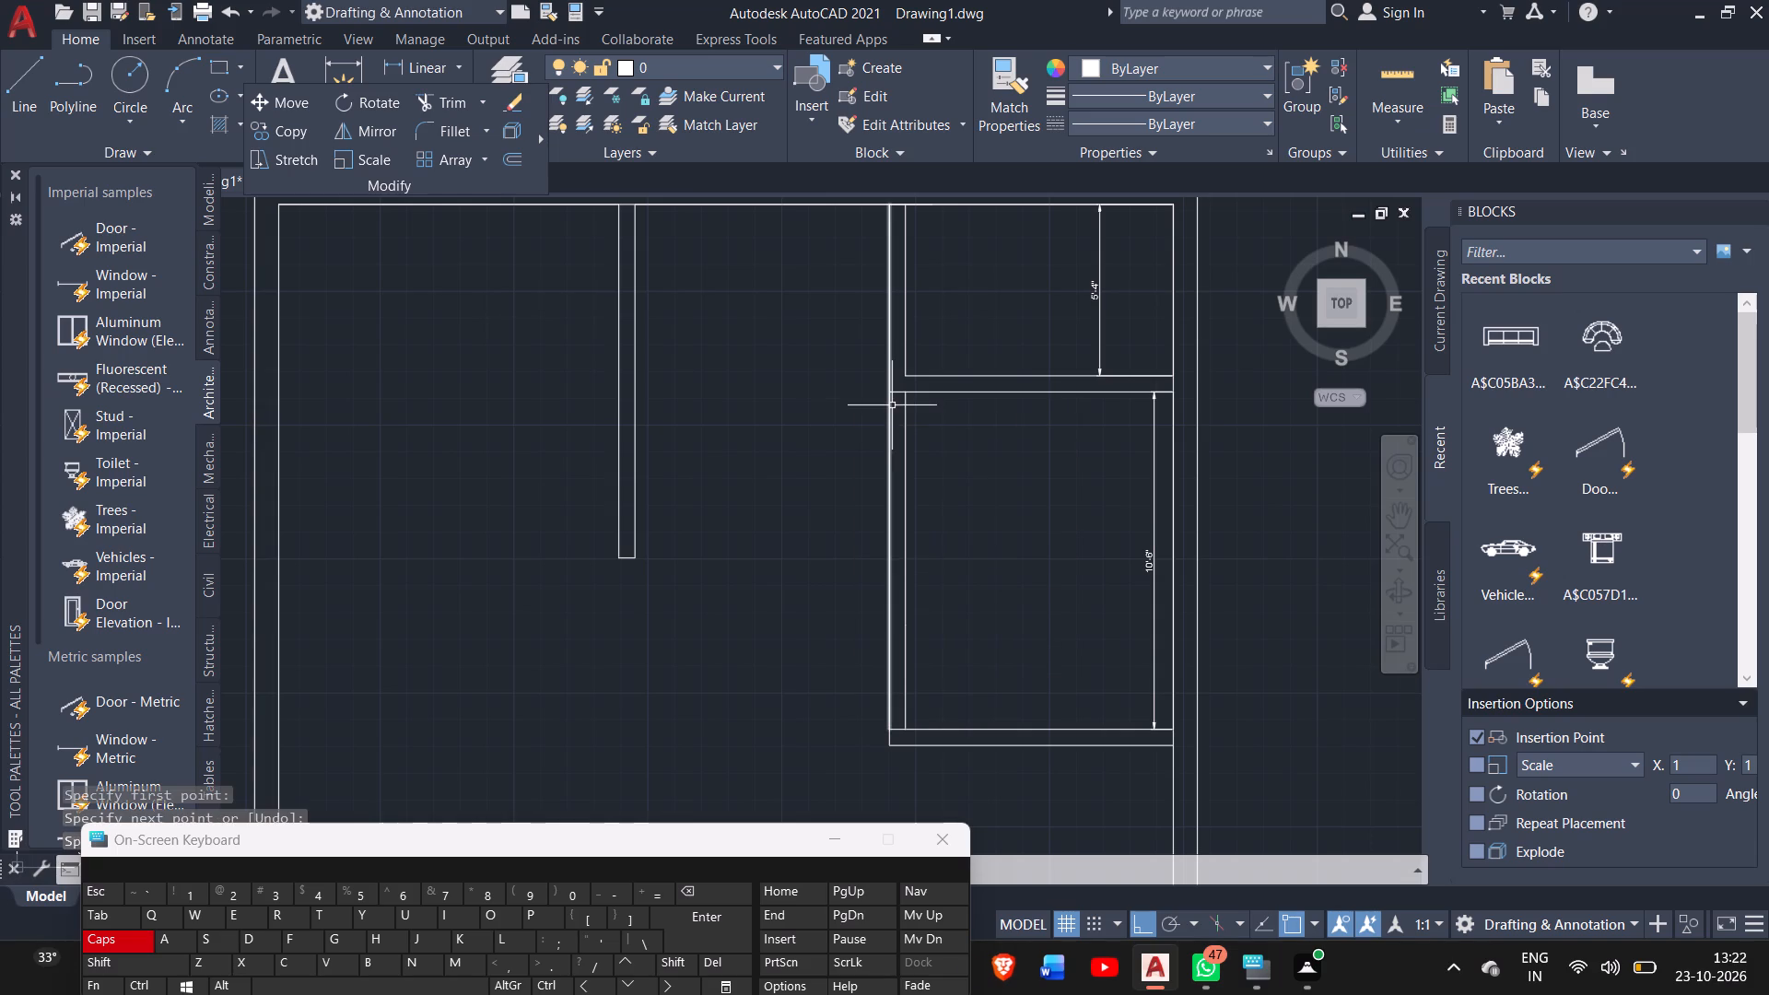
Draw a 3' line down the vertical partition's west face, starting at the cross line's west end.
{"action": "left_click", "coordinate": [34, 106]}
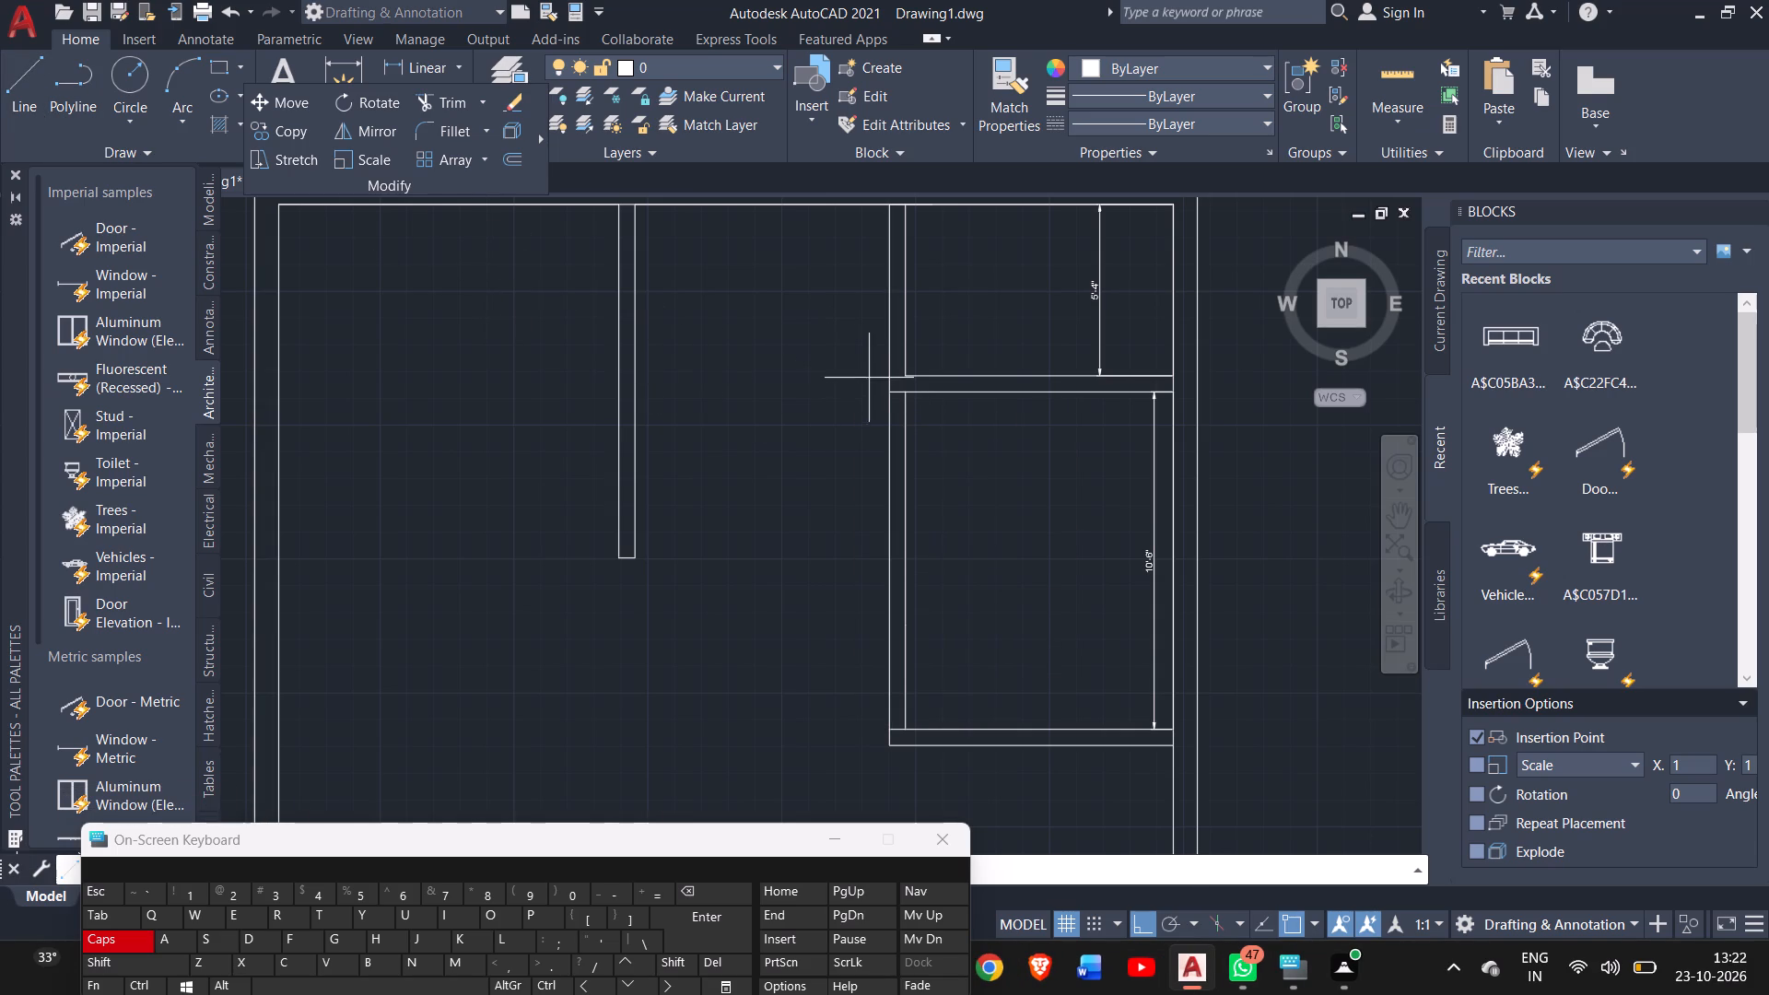
{"action": "left_click", "coordinate": [888, 391]}
{"action": "type", "text": "3'"}
{"action": "key", "text": "Return"}
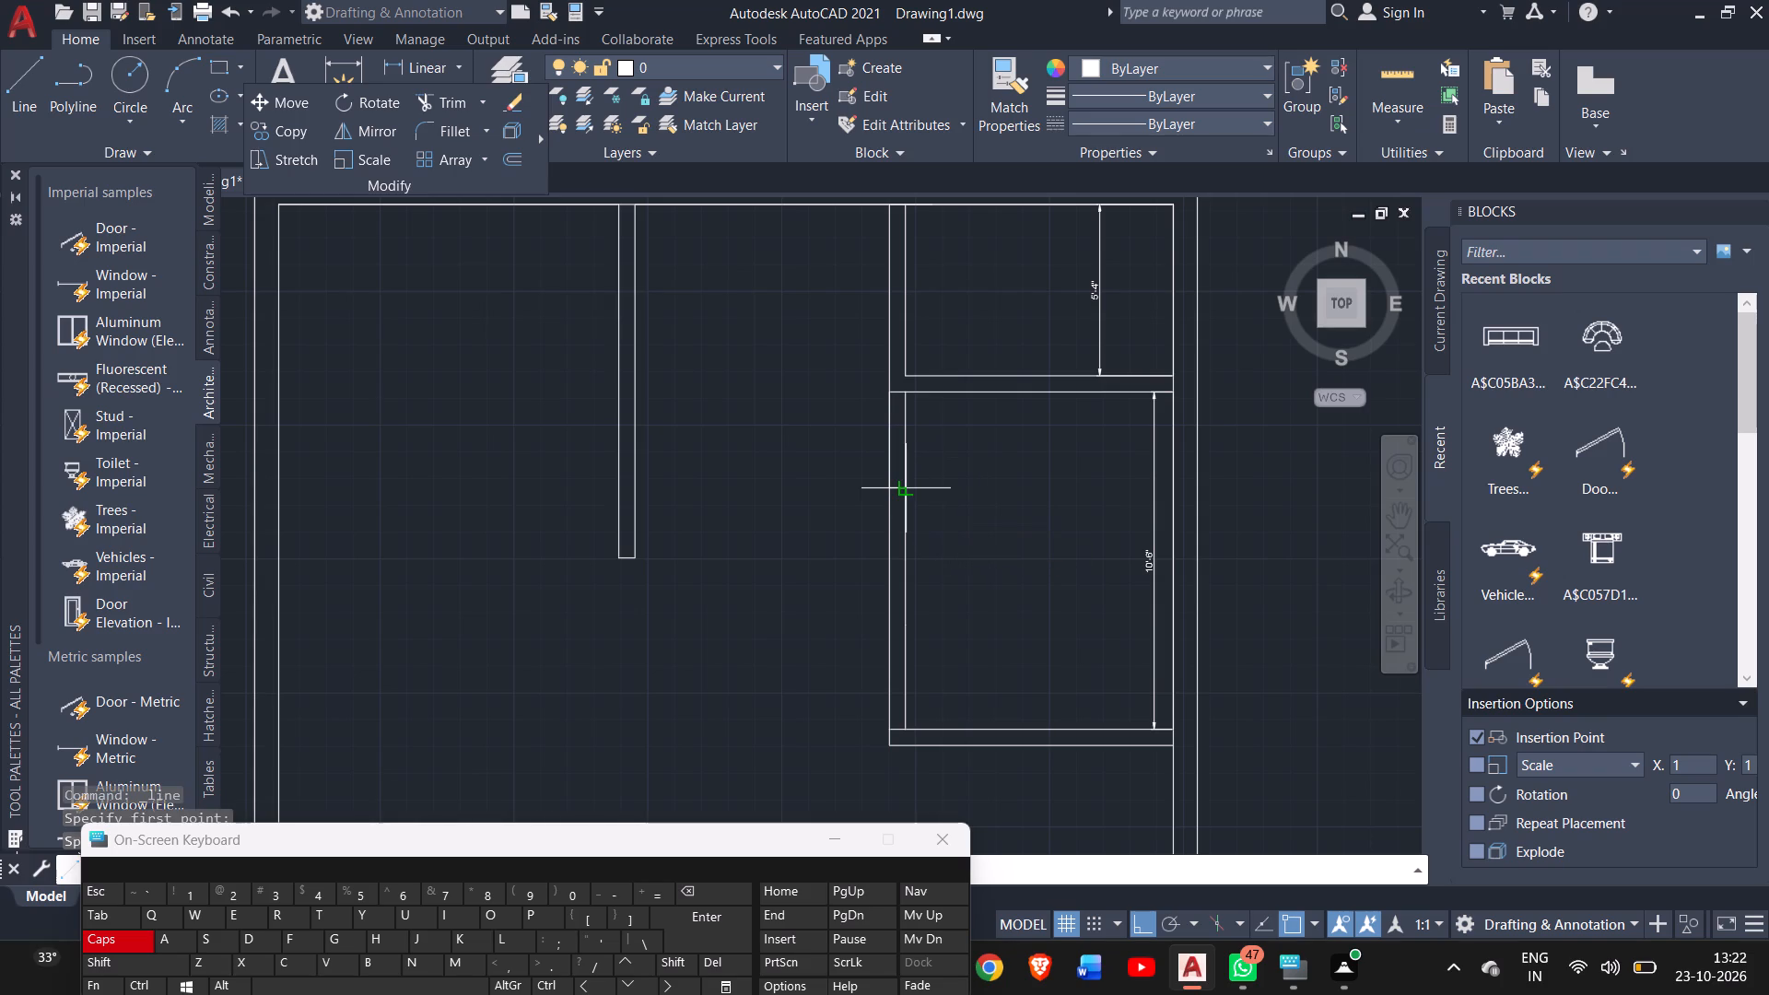
{"action": "right_click", "coordinate": [965, 488]}
{"action": "left_click", "coordinate": [994, 516]}
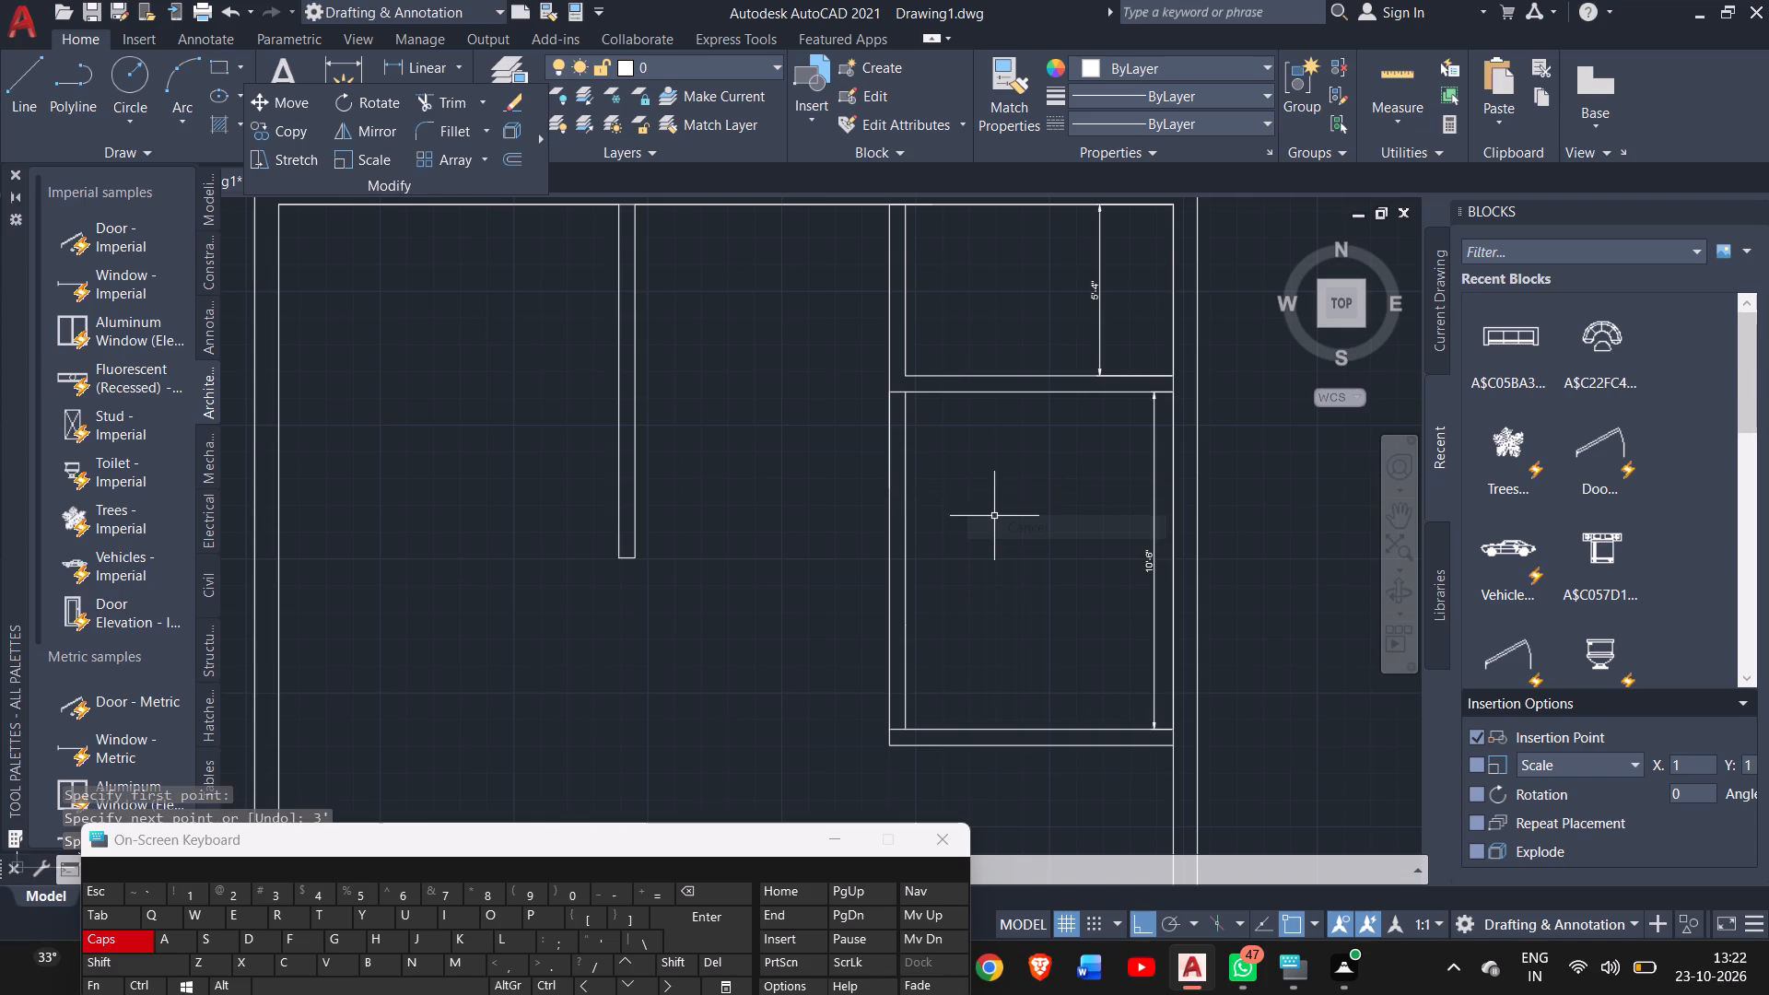
Draw a line 3' down the vertical partition's west face from the upper cross line, continuing across the wall thickness to the east face.
{"action": "left_click", "coordinate": [41, 103]}
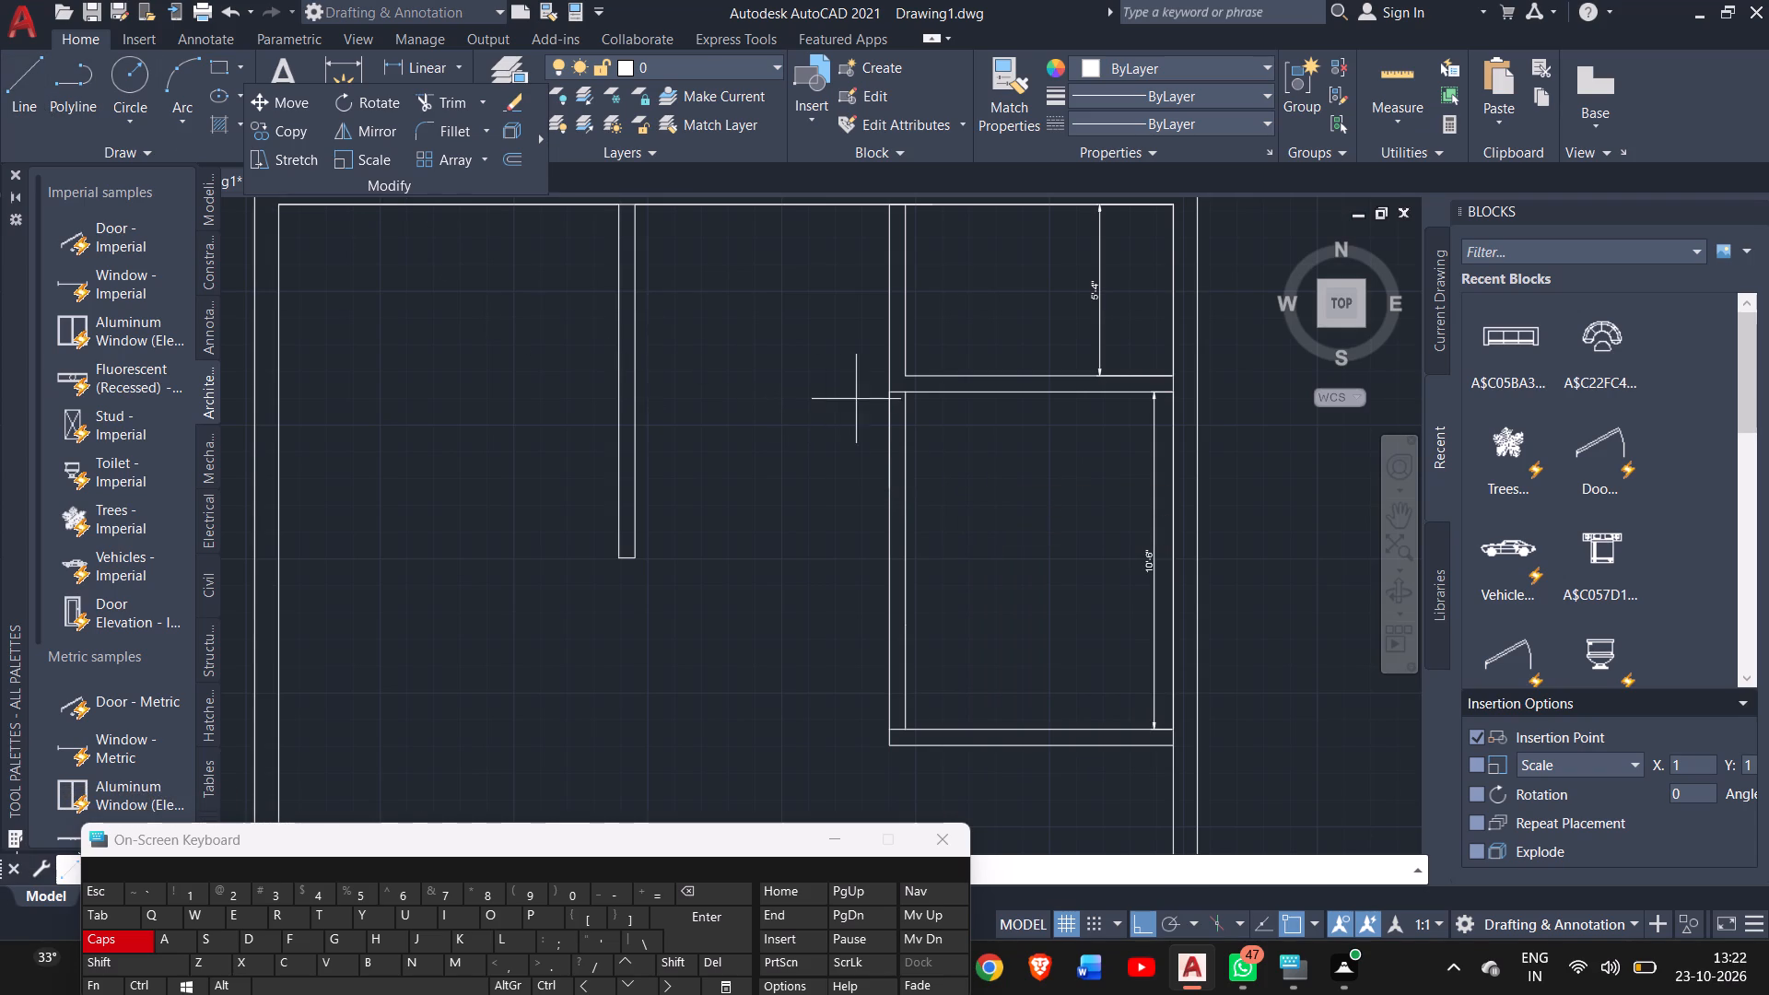
{"action": "left_click_drag", "start_coordinate": [882, 391], "coordinate": [882, 474]}
{"action": "left_click_drag", "start_coordinate": [882, 474], "coordinate": [882, 487]}
{"action": "type", "text": "3'"}
{"action": "key", "text": "Return"}
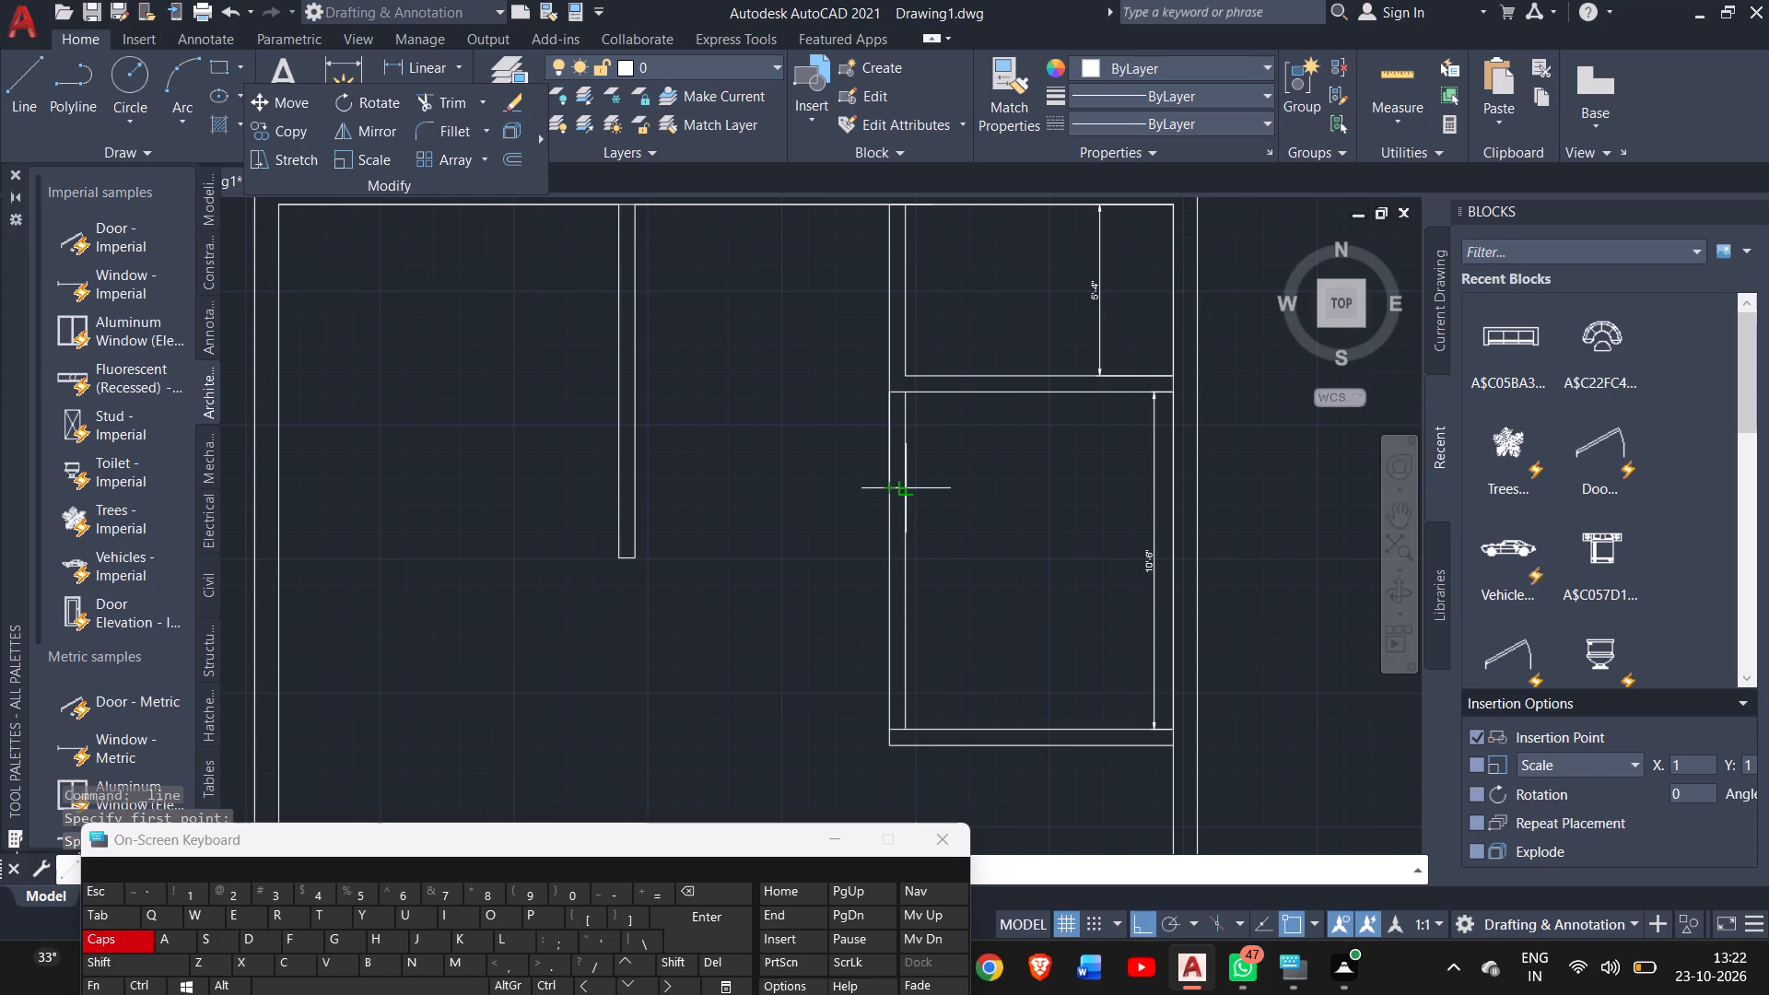
{"action": "left_click", "coordinate": [909, 489]}
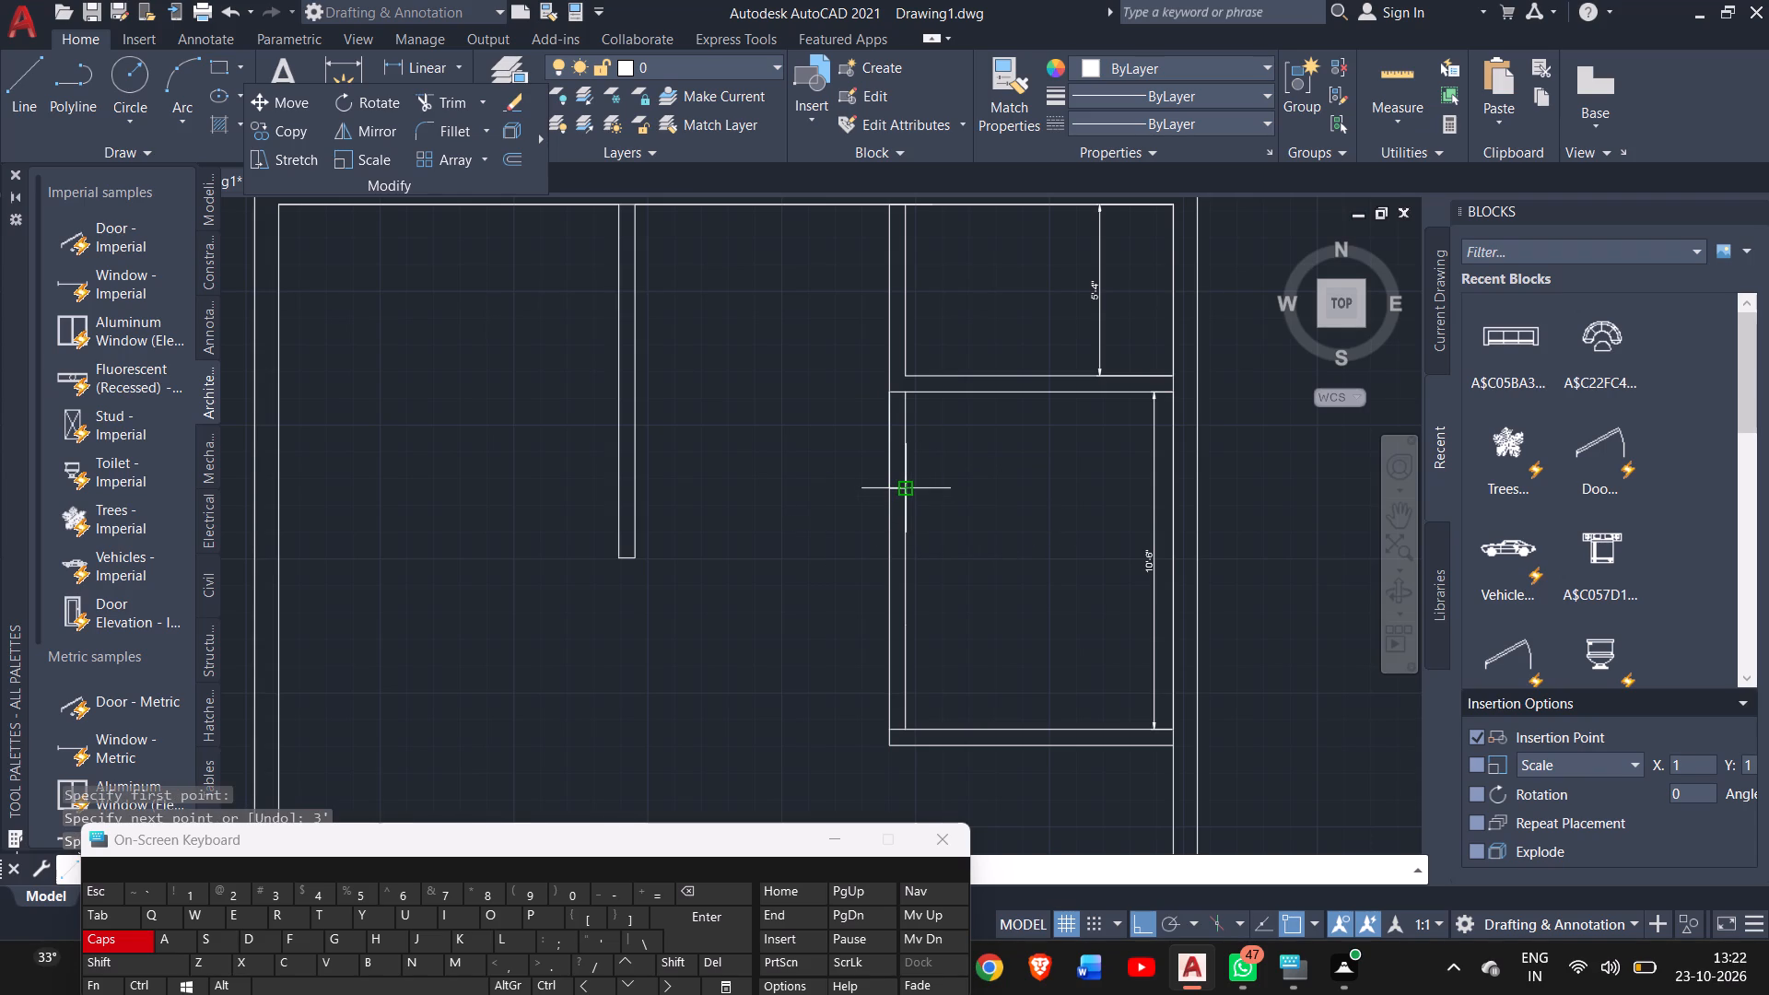
{"action": "left_click", "coordinate": [906, 483]}
{"action": "right_click", "coordinate": [988, 477]}
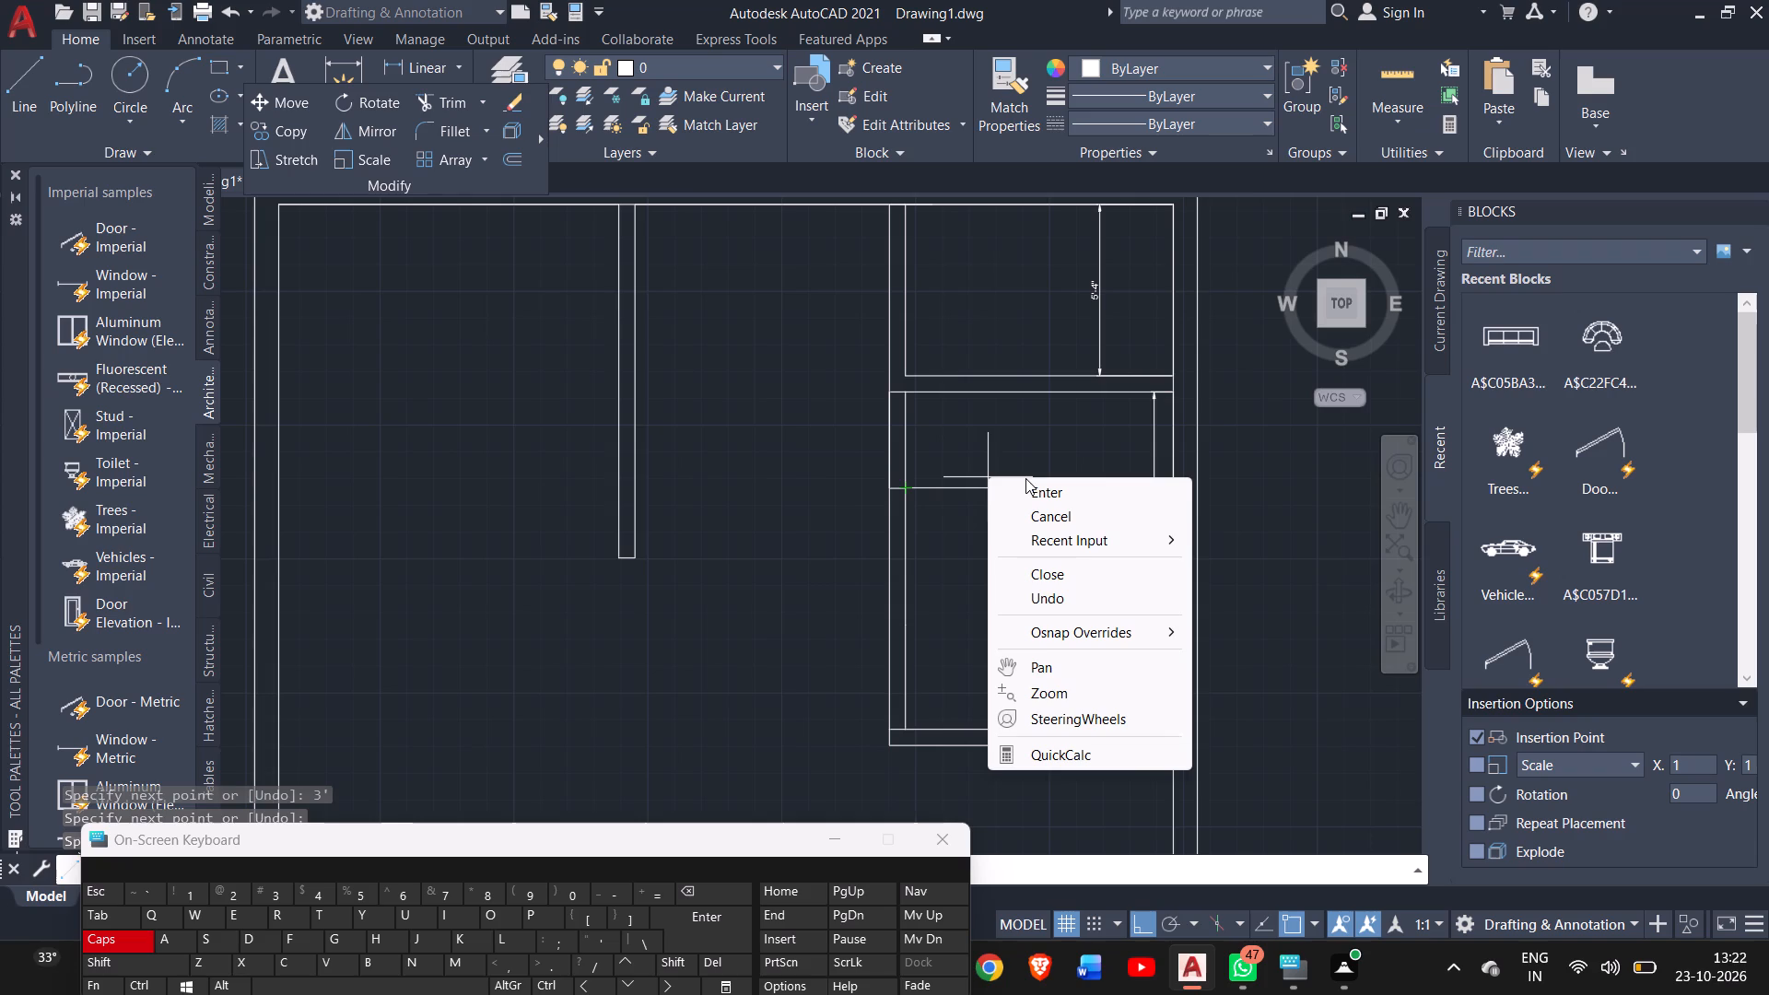
{"action": "left_click", "coordinate": [1027, 485]}
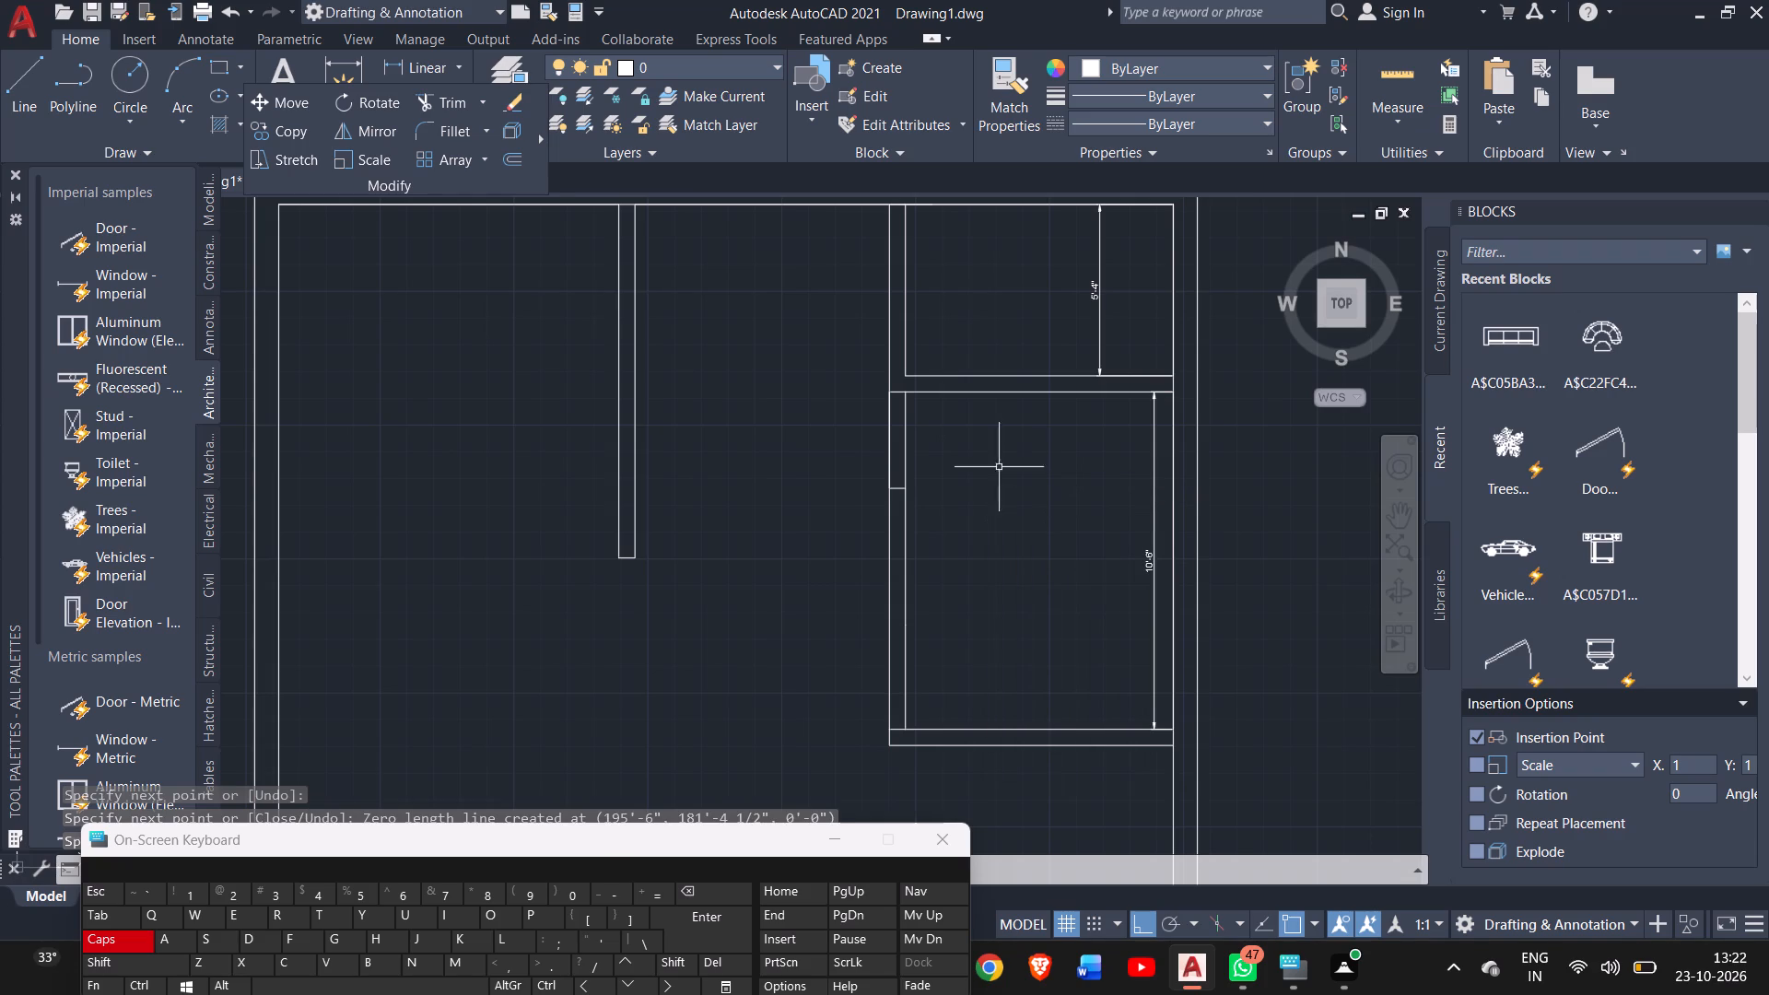
Trim both faces of the vertical partition between the two cross lines to open the 3' doorway into the lower compartment.
{"action": "left_click", "coordinate": [421, 94]}
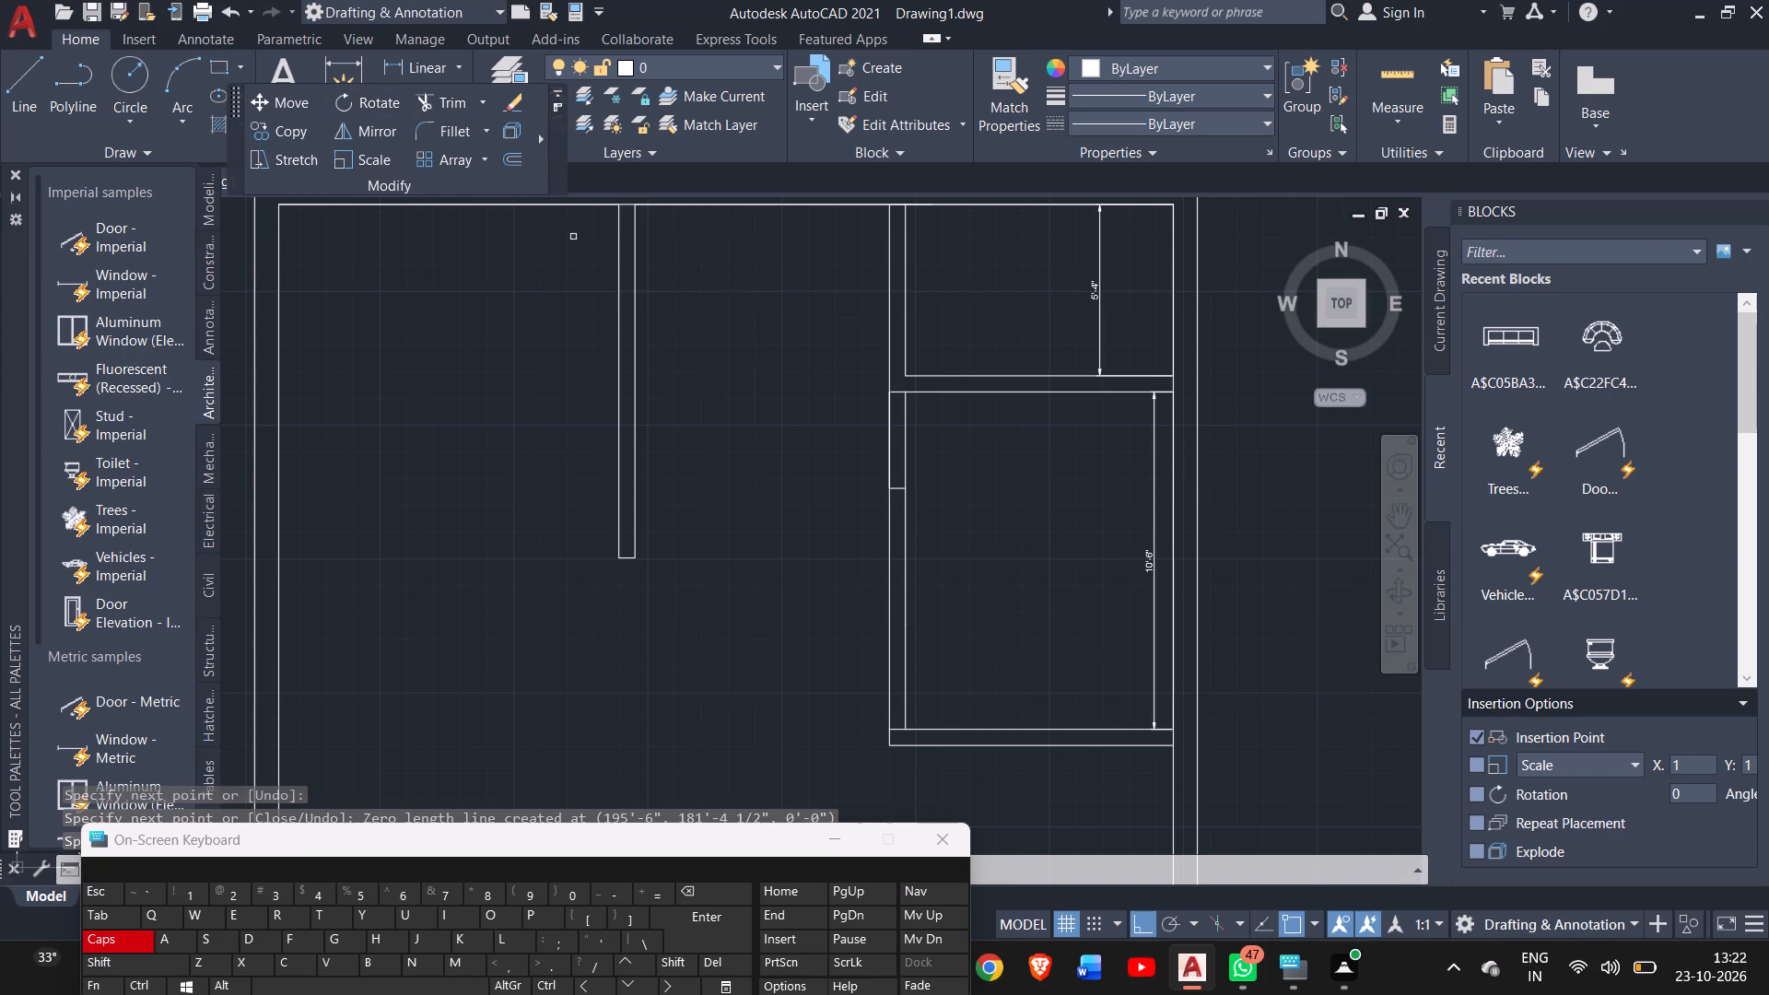
{"action": "left_click_drag", "start_coordinate": [851, 455], "coordinate": [895, 457]}
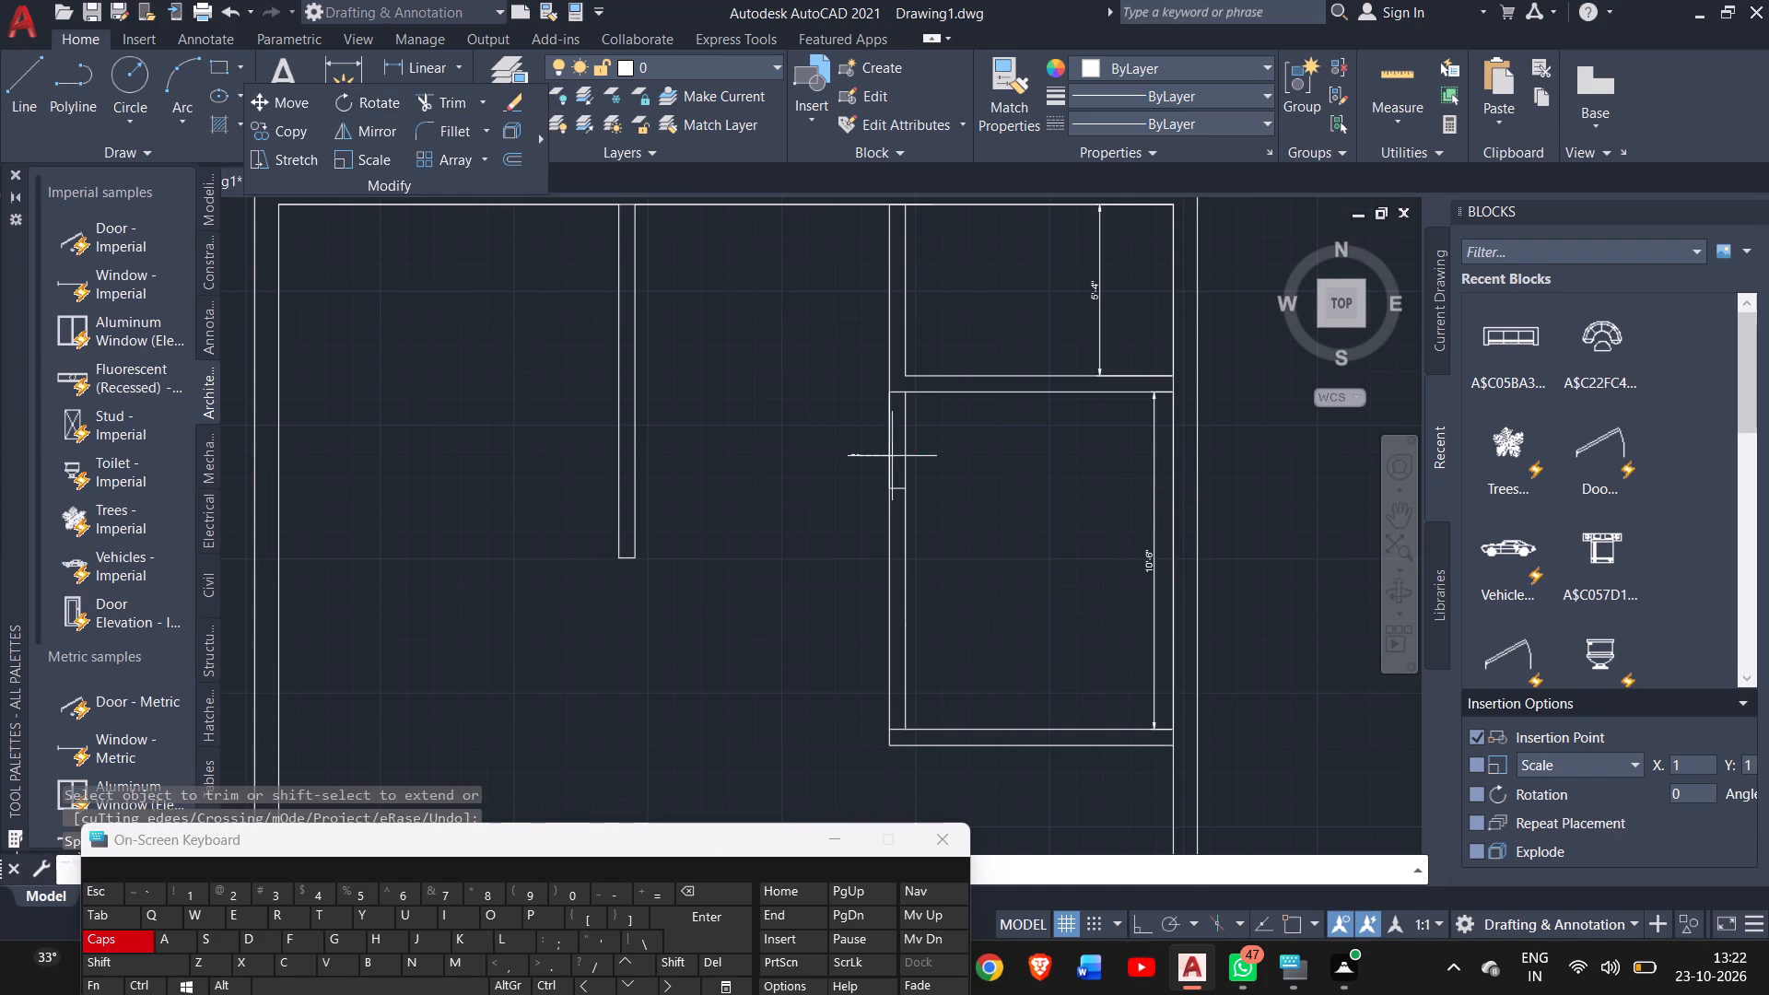
{"action": "left_click_drag", "start_coordinate": [895, 457], "coordinate": [940, 458]}
{"action": "left_click", "coordinate": [940, 458]}
{"action": "right_click", "coordinate": [940, 458]}
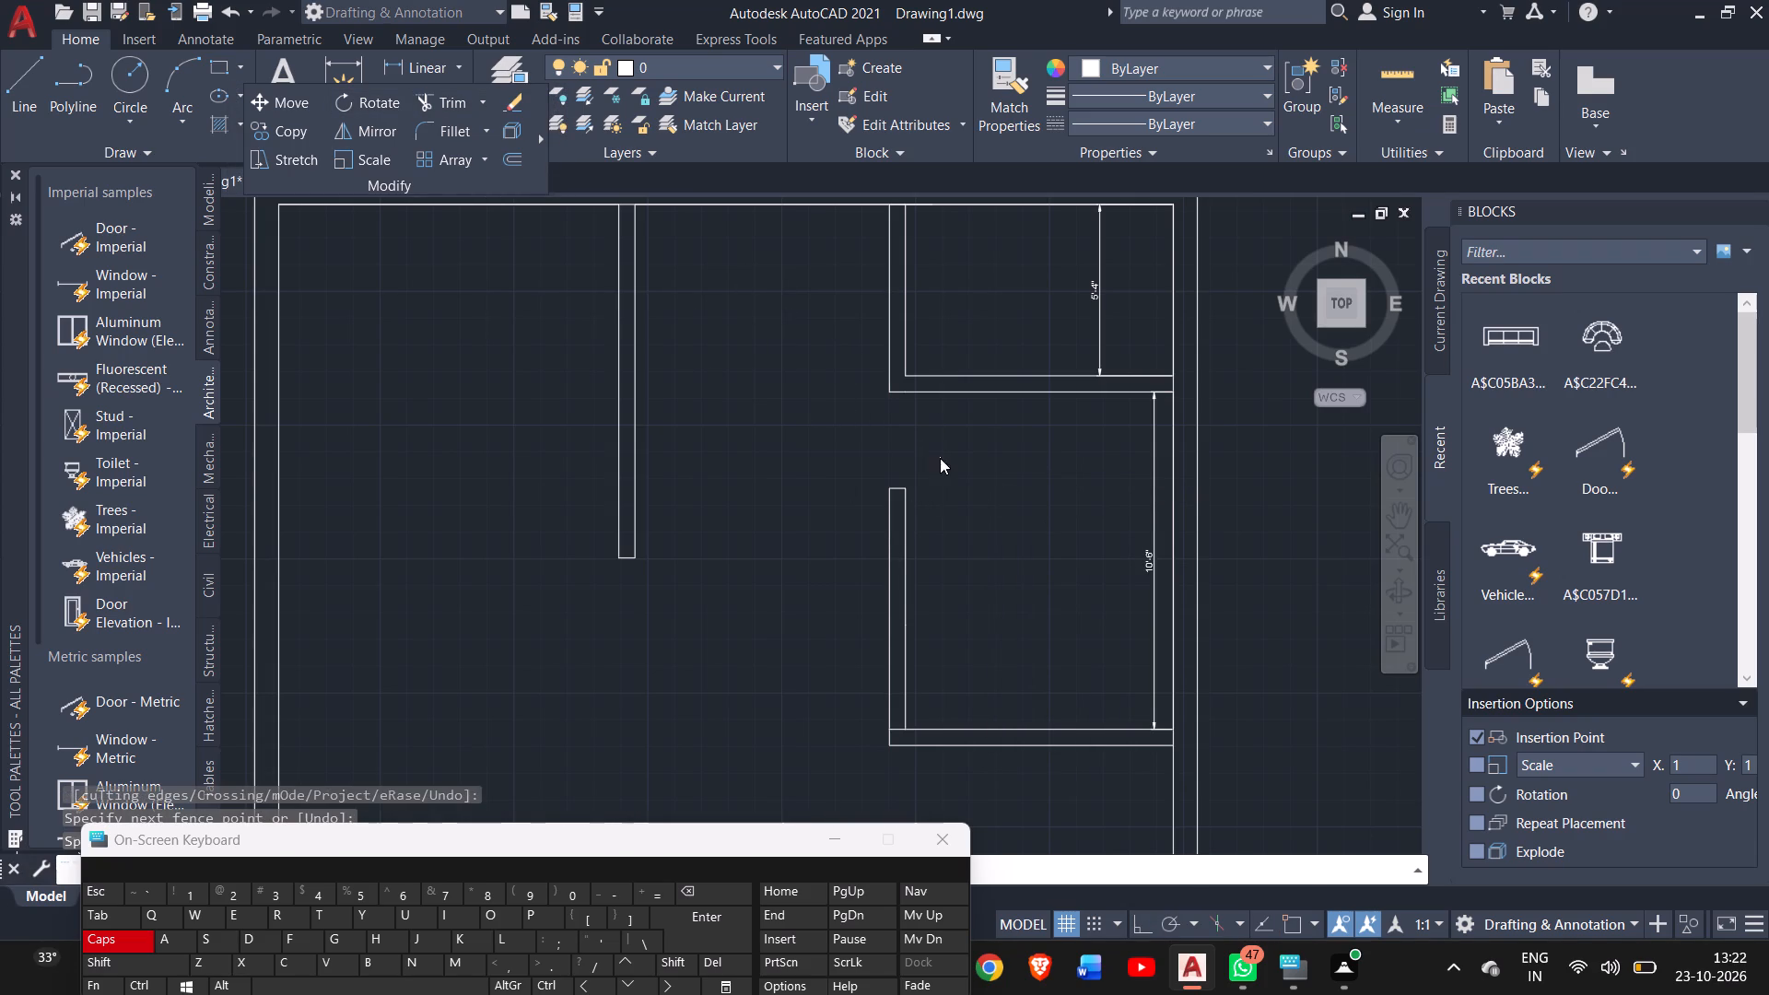
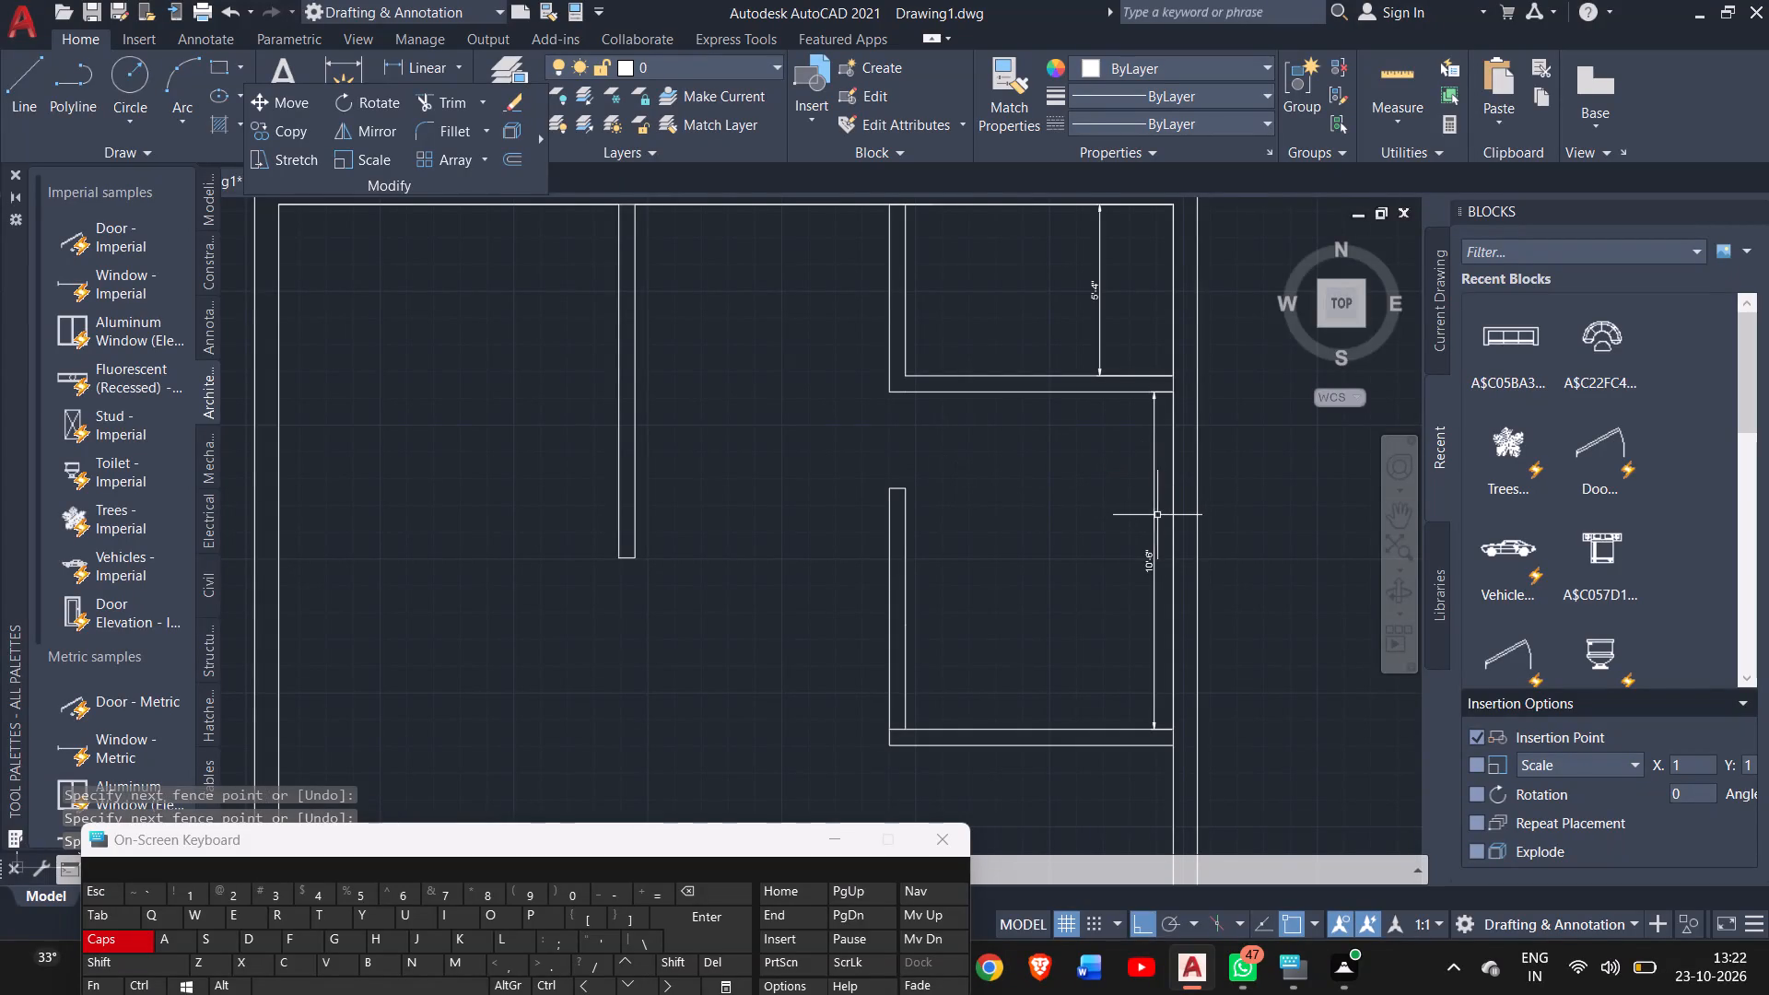
Delete the two vertical dimensions in the upper and lower compartments along the east outer wall.
{"action": "left_click", "coordinate": [1155, 515]}
{"action": "key", "text": "Delete"}
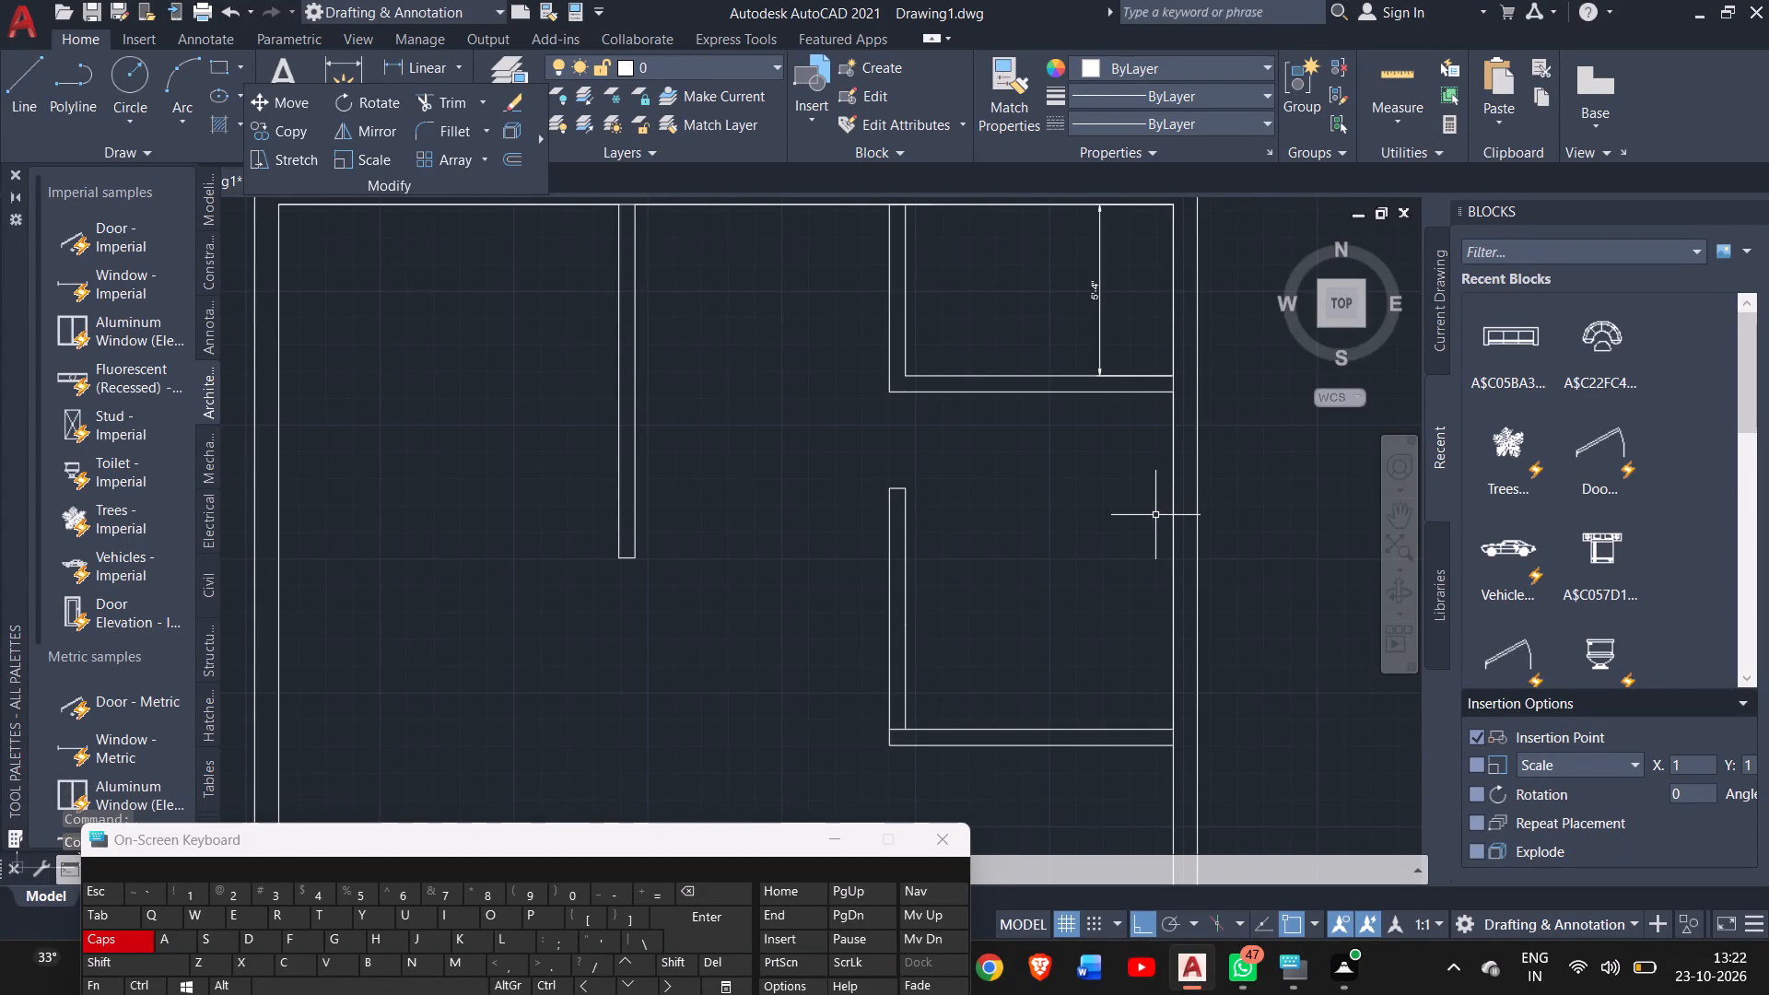
{"action": "left_click", "coordinate": [1103, 287]}
{"action": "key", "text": "Delete"}
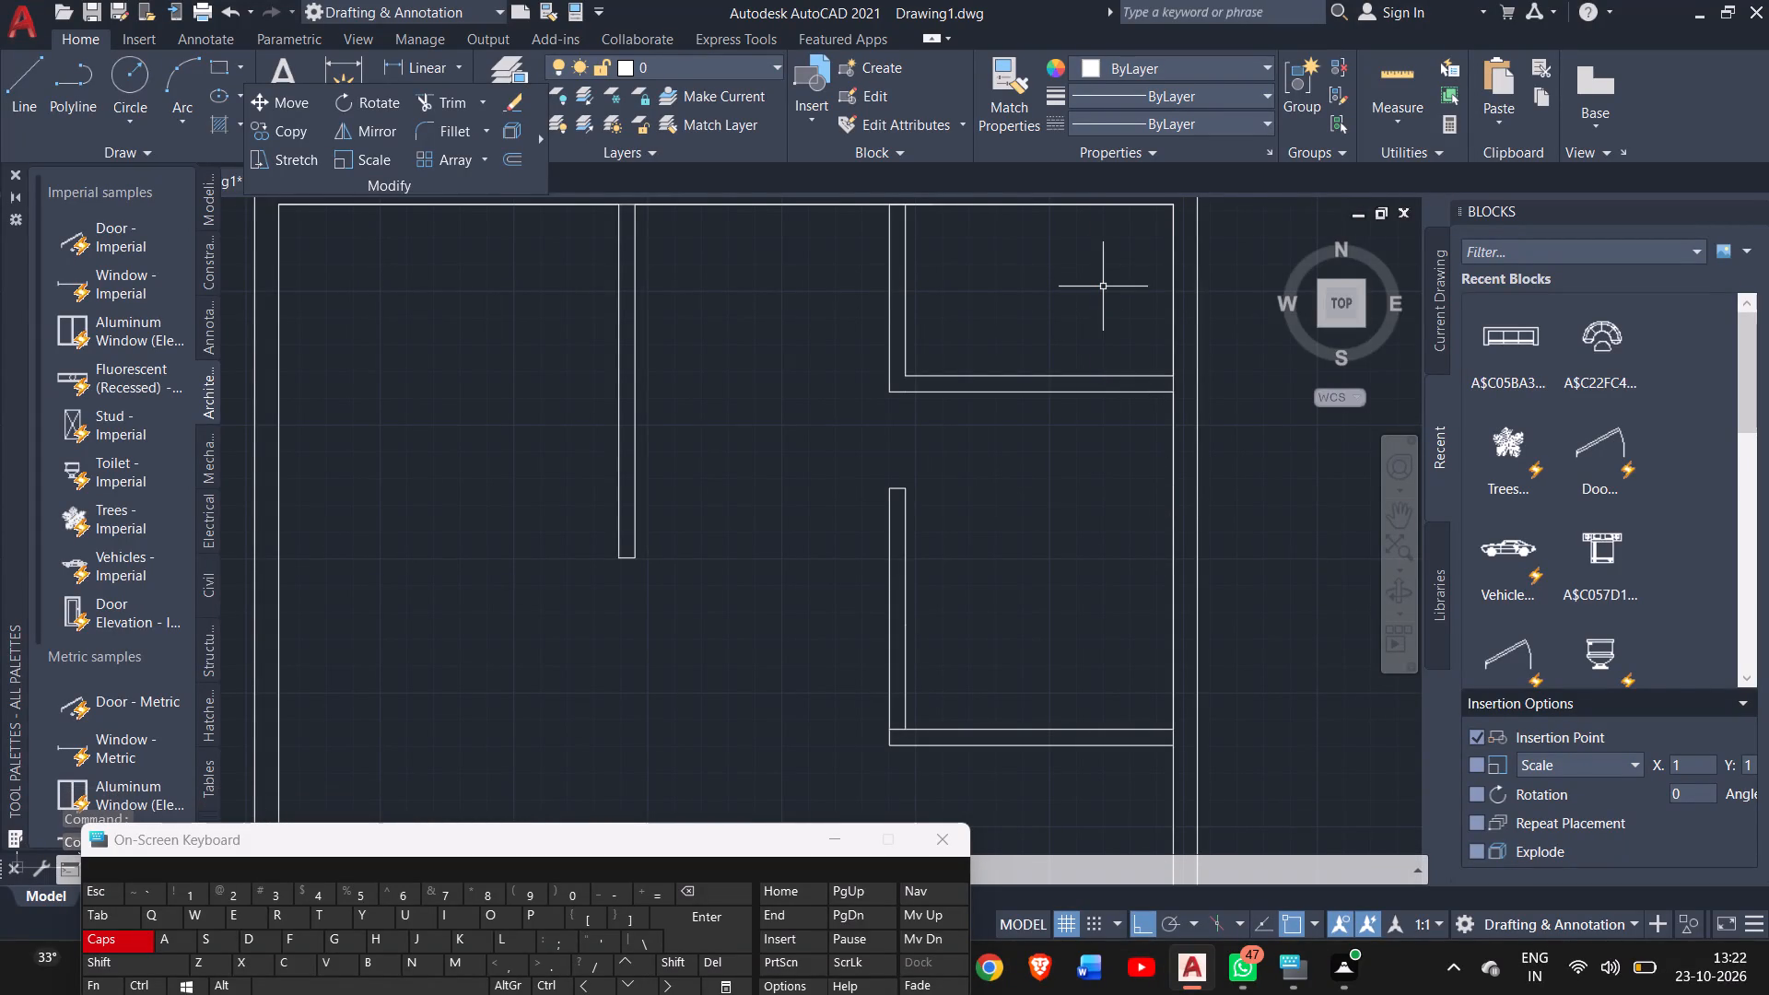
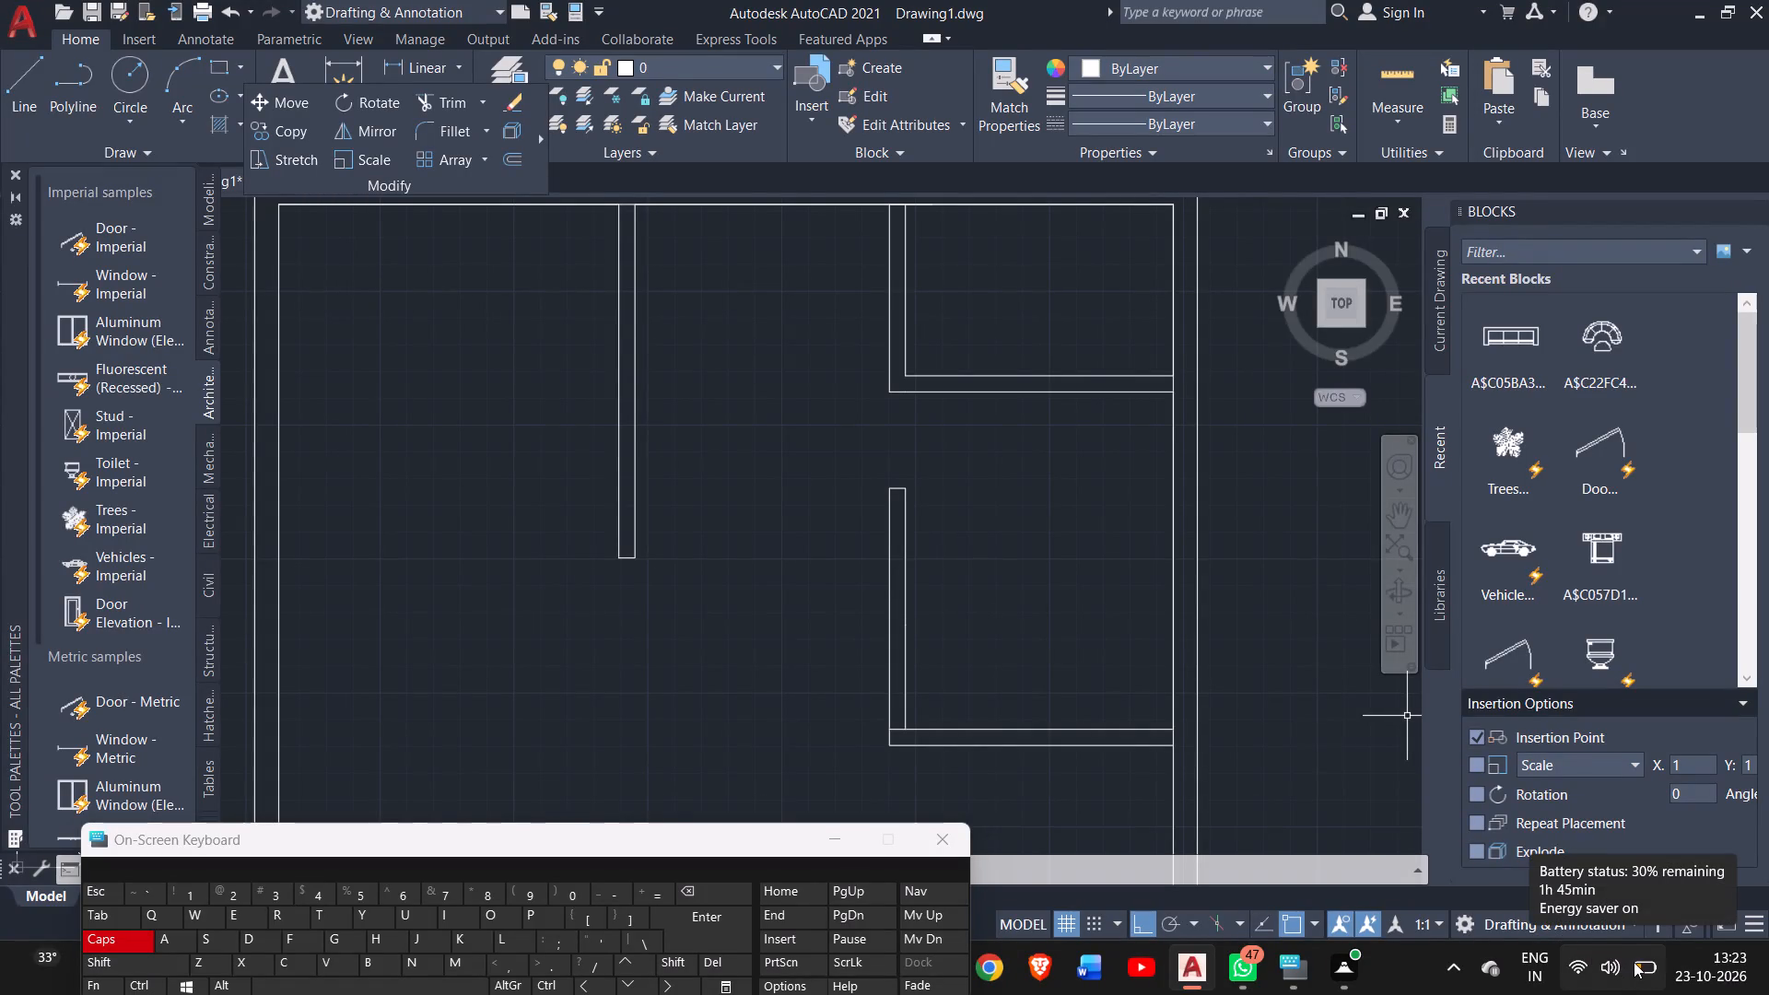
Draw a short closing line across the upper-right room's horizontal partition at its junction with the vertical partition.
{"action": "left_click", "coordinate": [846, 368]}
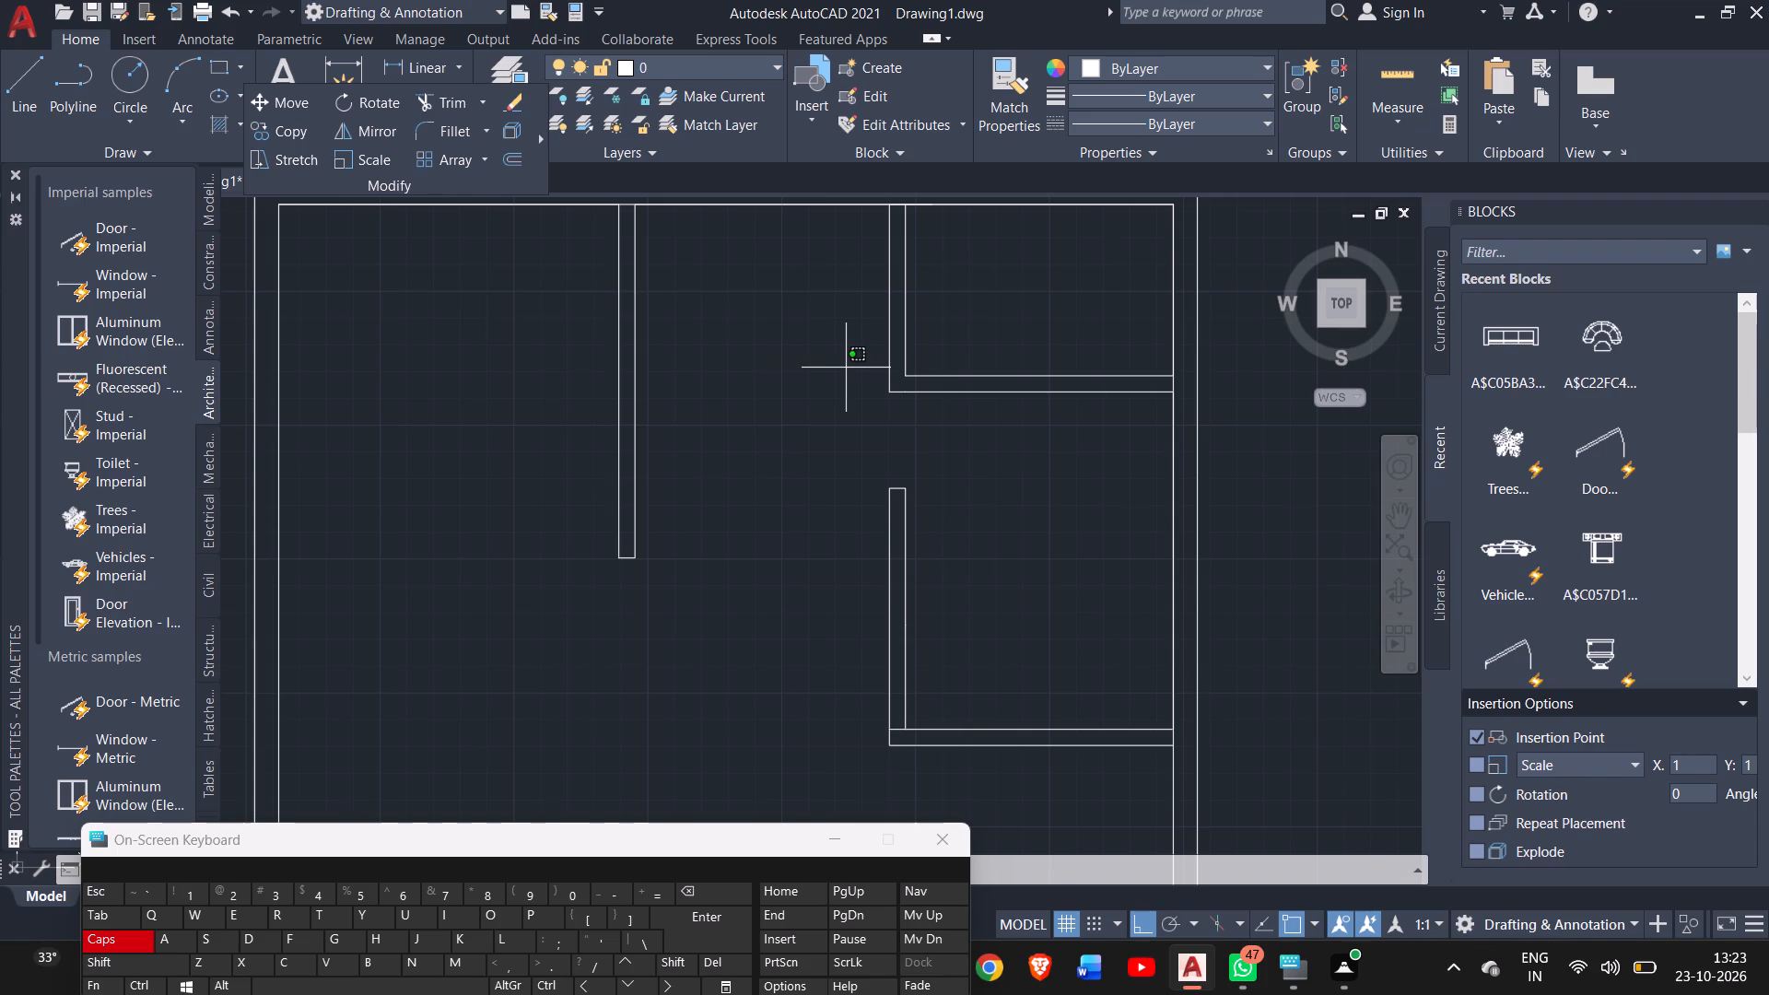
{"action": "left_click", "coordinate": [717, 332]}
{"action": "left_click", "coordinate": [29, 85]}
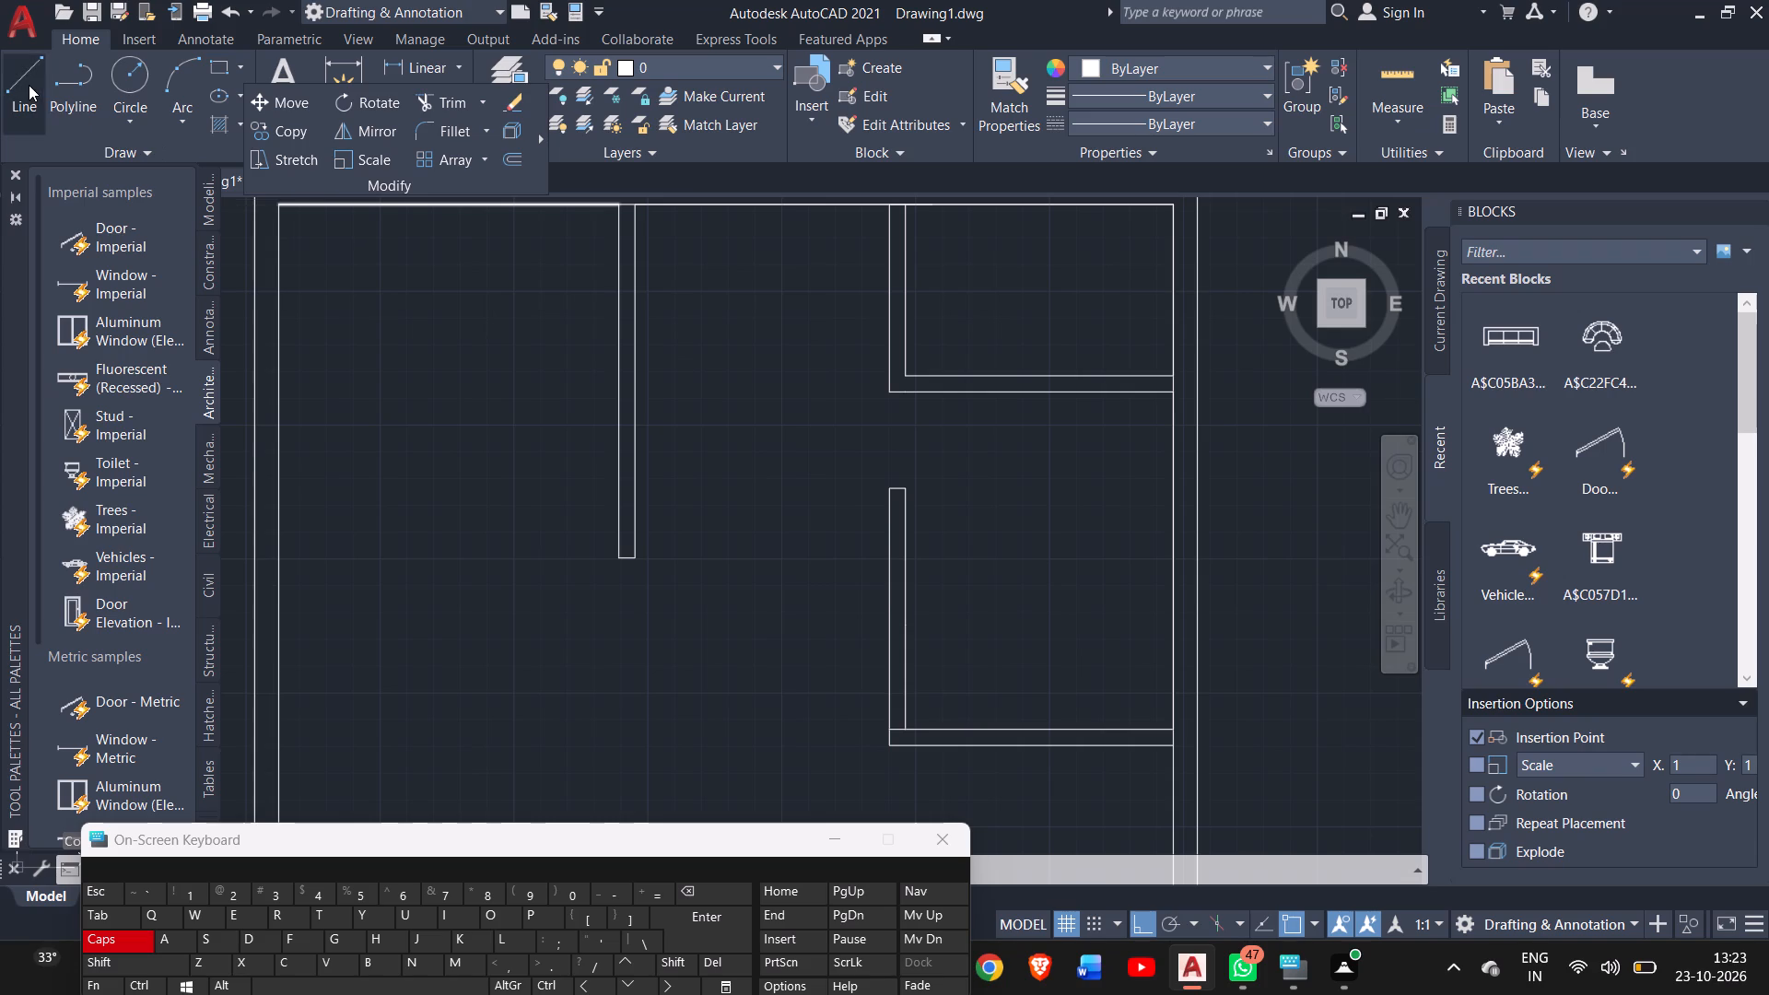
{"action": "left_click_drag", "start_coordinate": [908, 373], "coordinate": [908, 391]}
{"action": "left_click", "coordinate": [908, 391]}
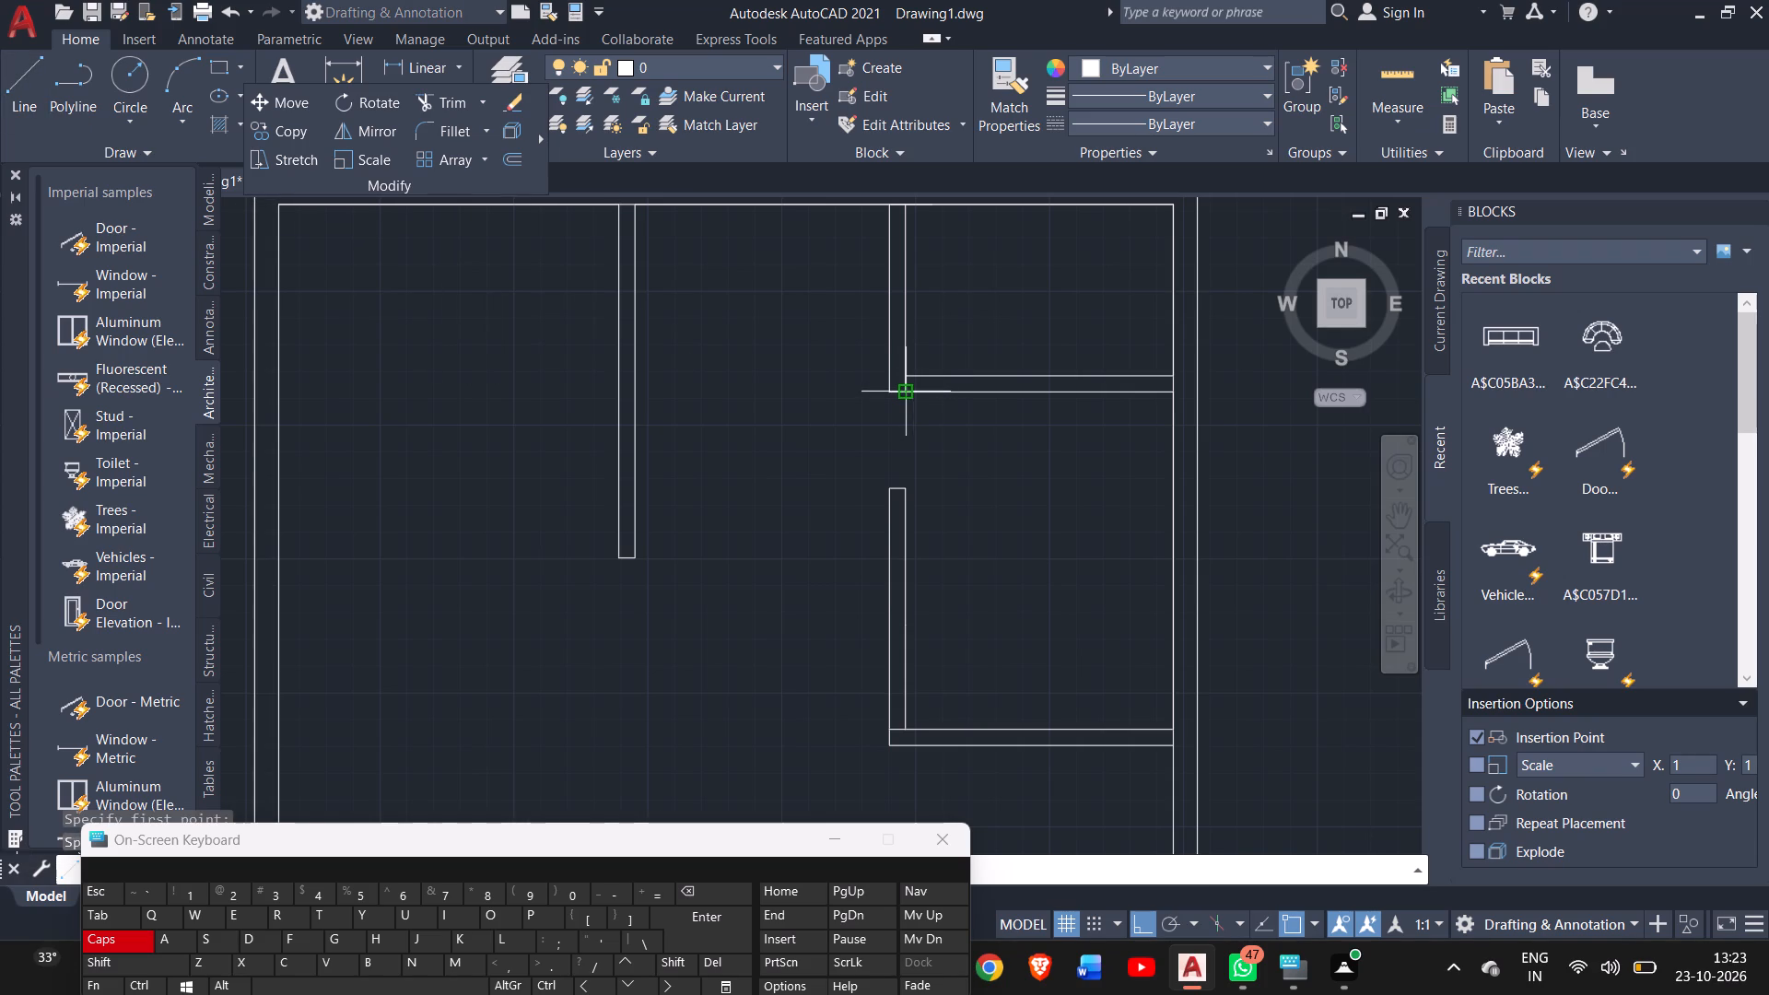
{"action": "right_click", "coordinate": [932, 405]}
{"action": "double_click", "coordinate": [946, 411]}
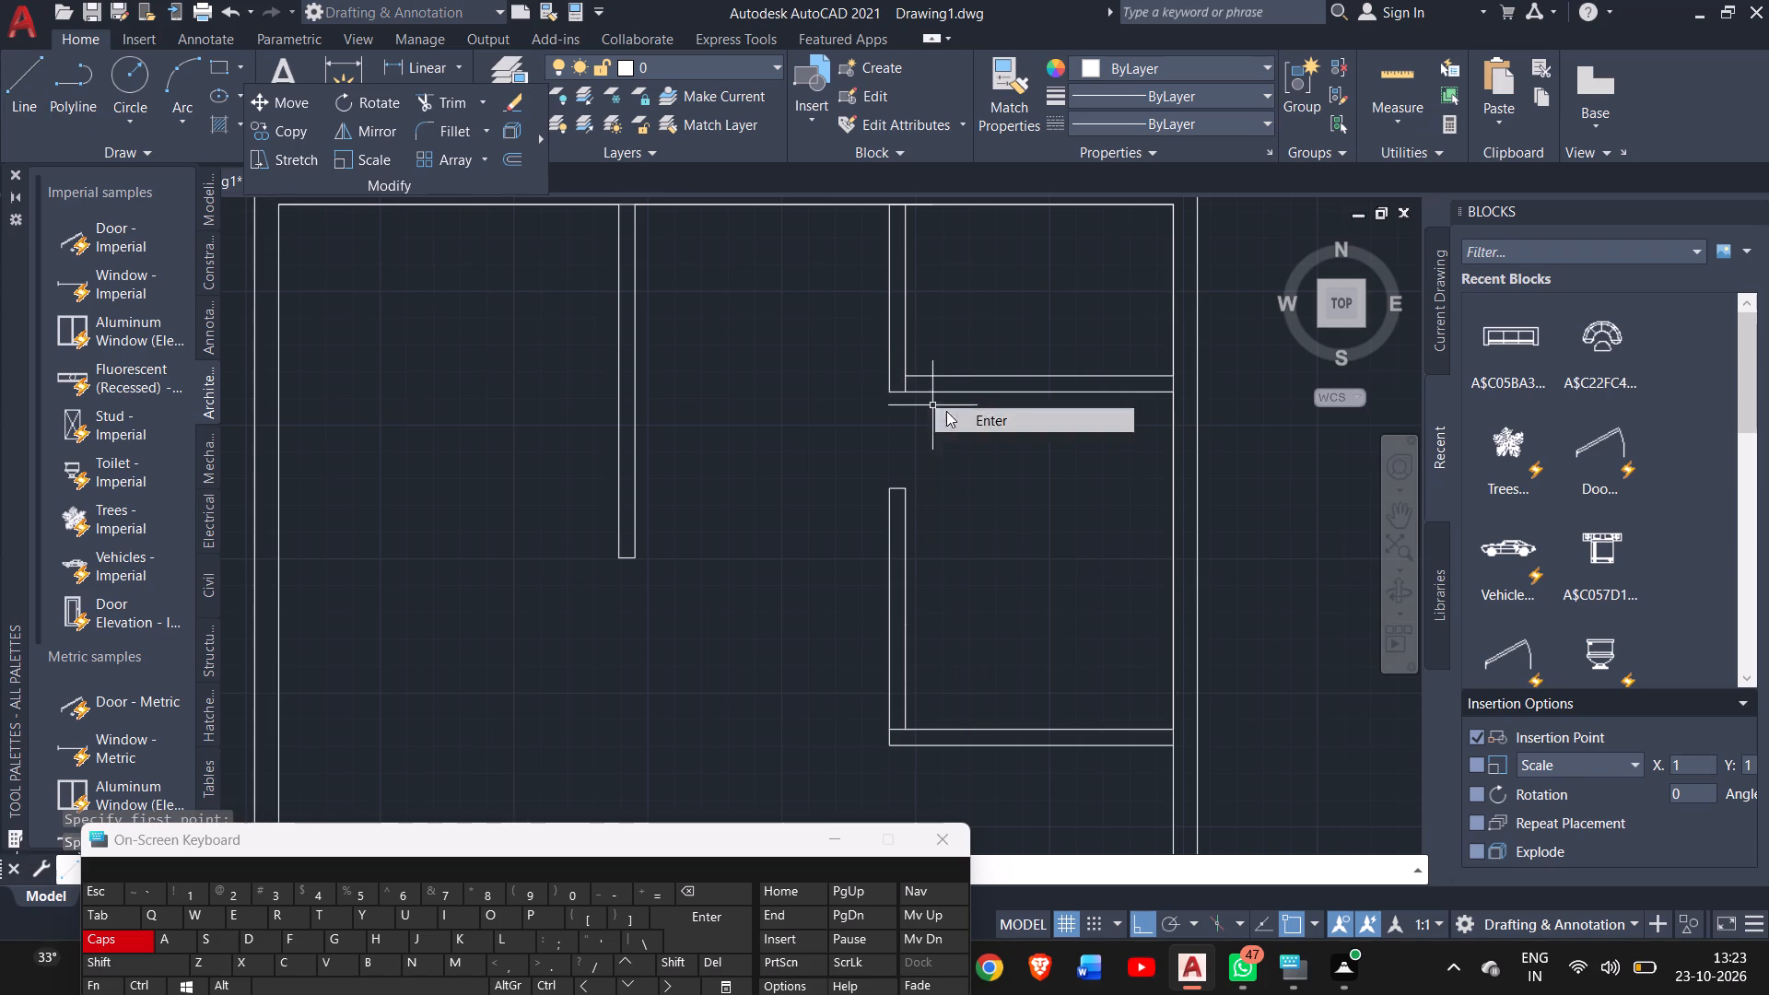
{"action": "left_click", "coordinate": [921, 432]}
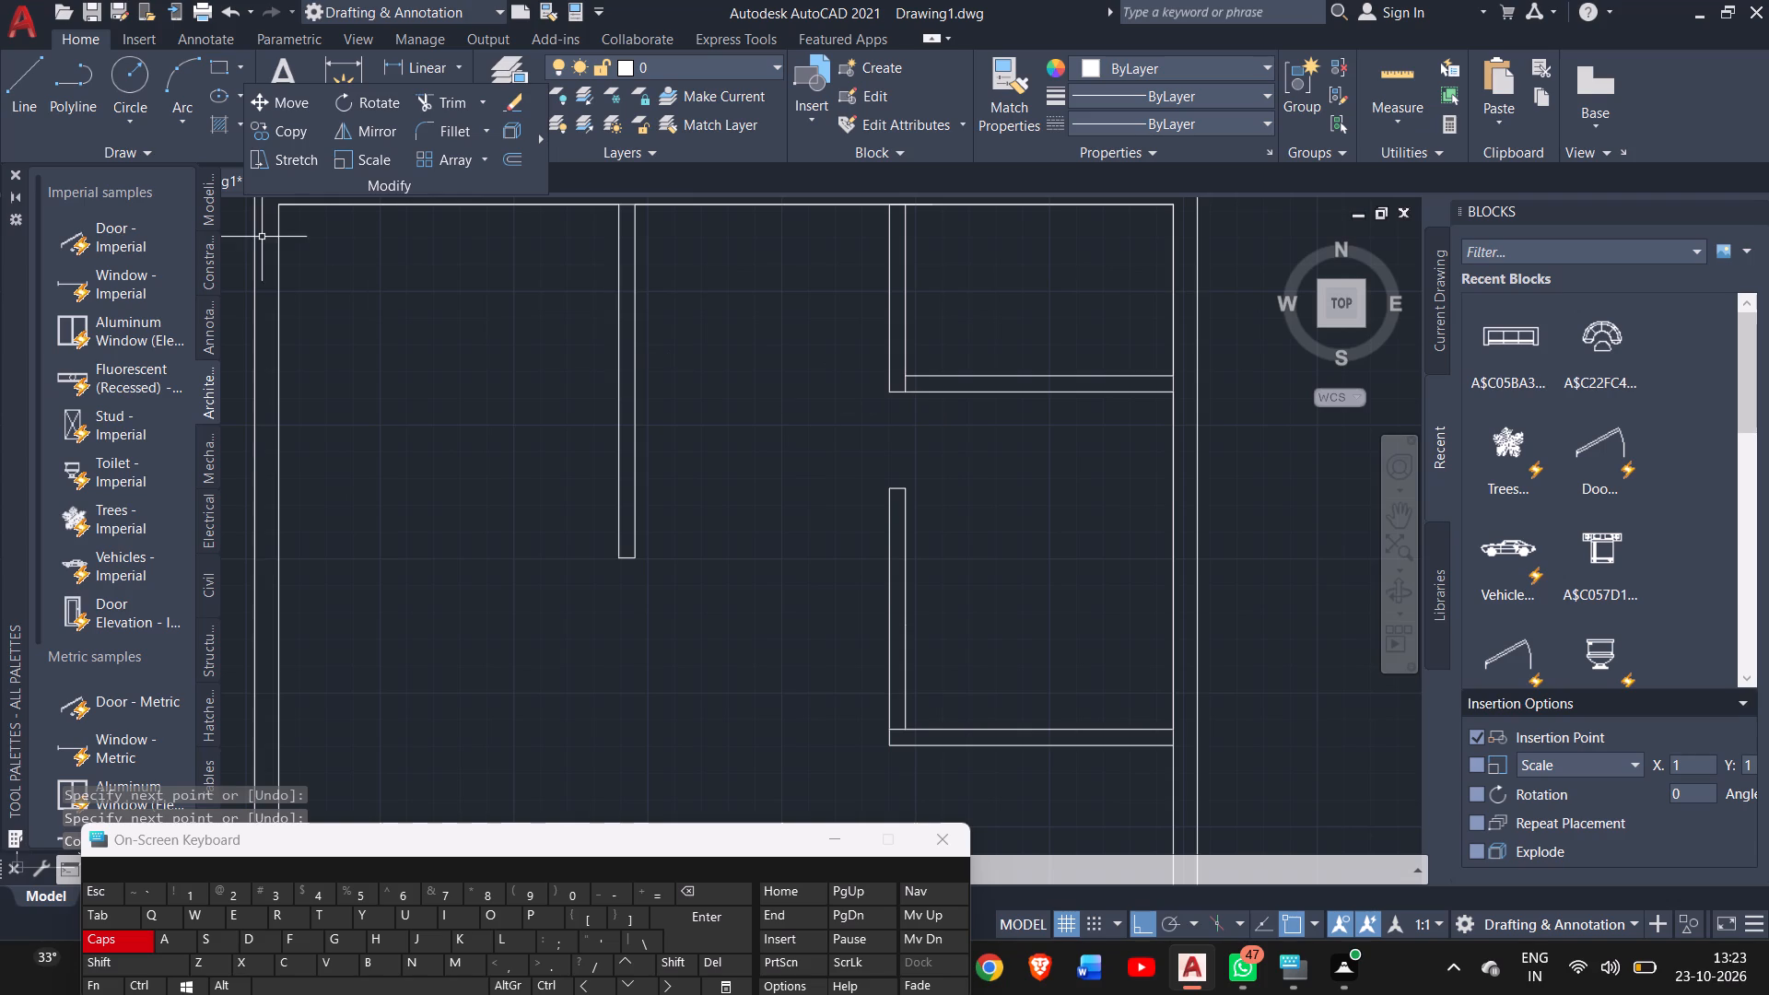
Draw a line from that junction east along the partition's lower face and up across its thickness, marking the door opening's west jamb.
{"action": "left_click", "coordinate": [17, 103]}
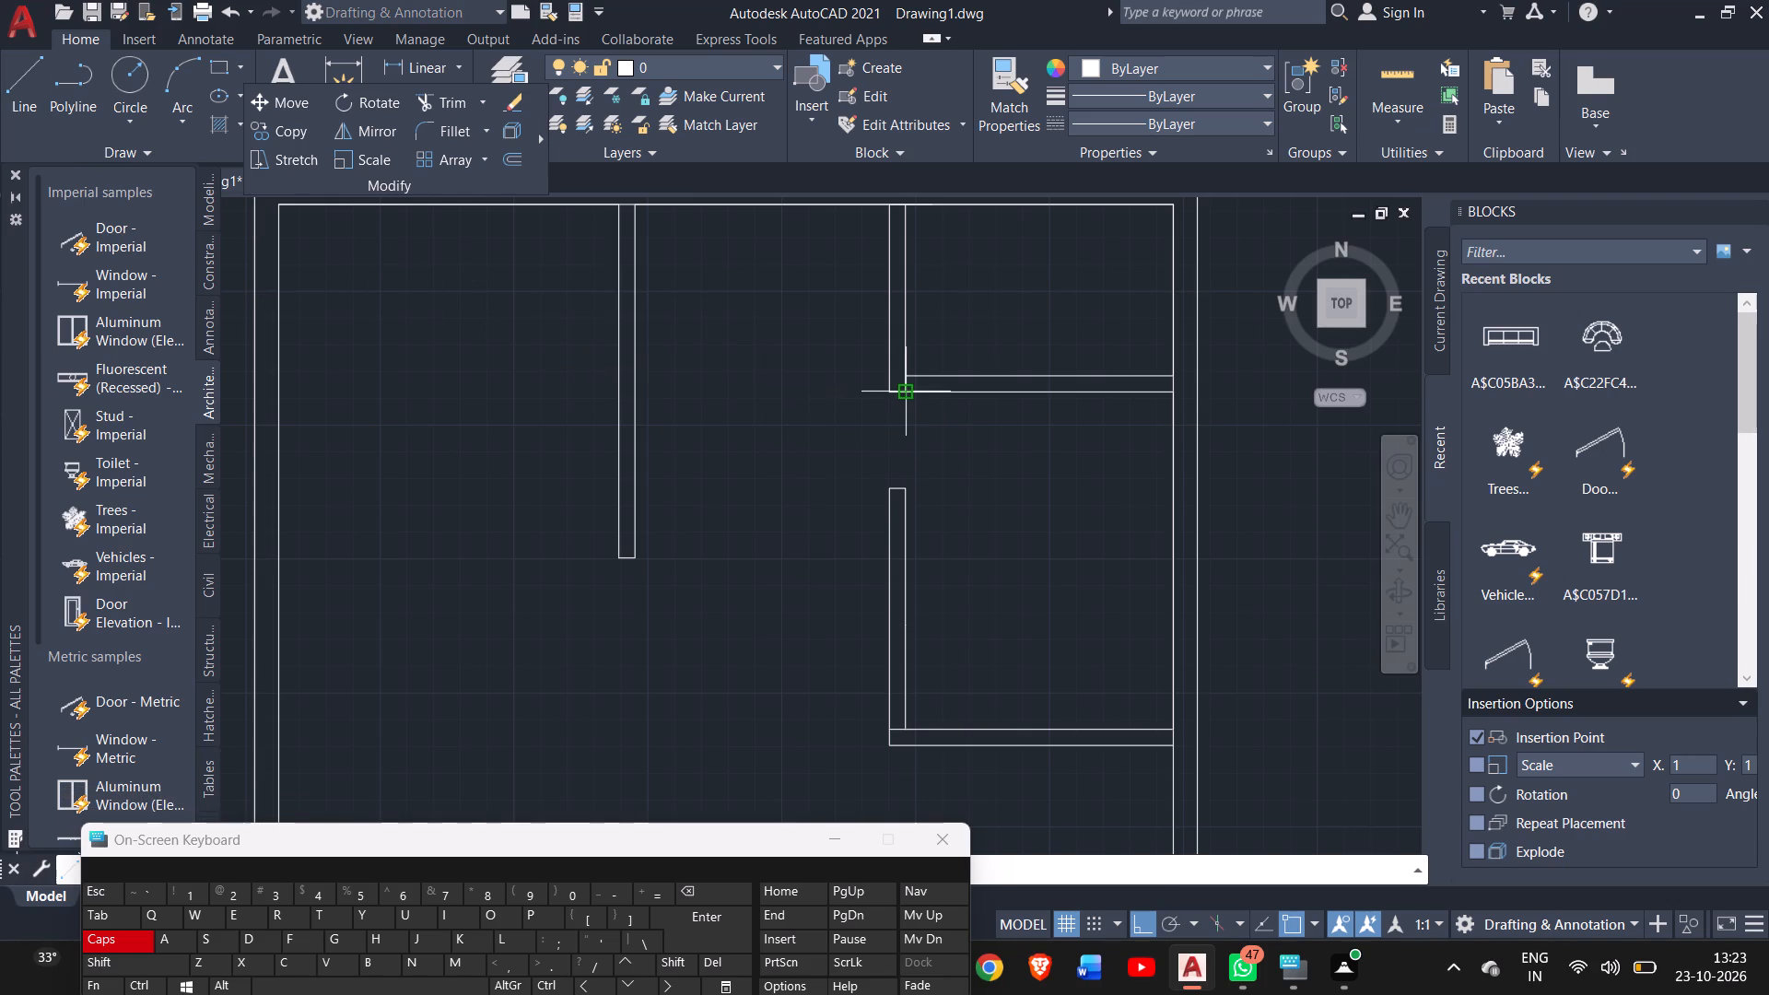
{"action": "left_click_drag", "start_coordinate": [912, 386], "coordinate": [989, 388]}
{"action": "left_click", "coordinate": [989, 388]}
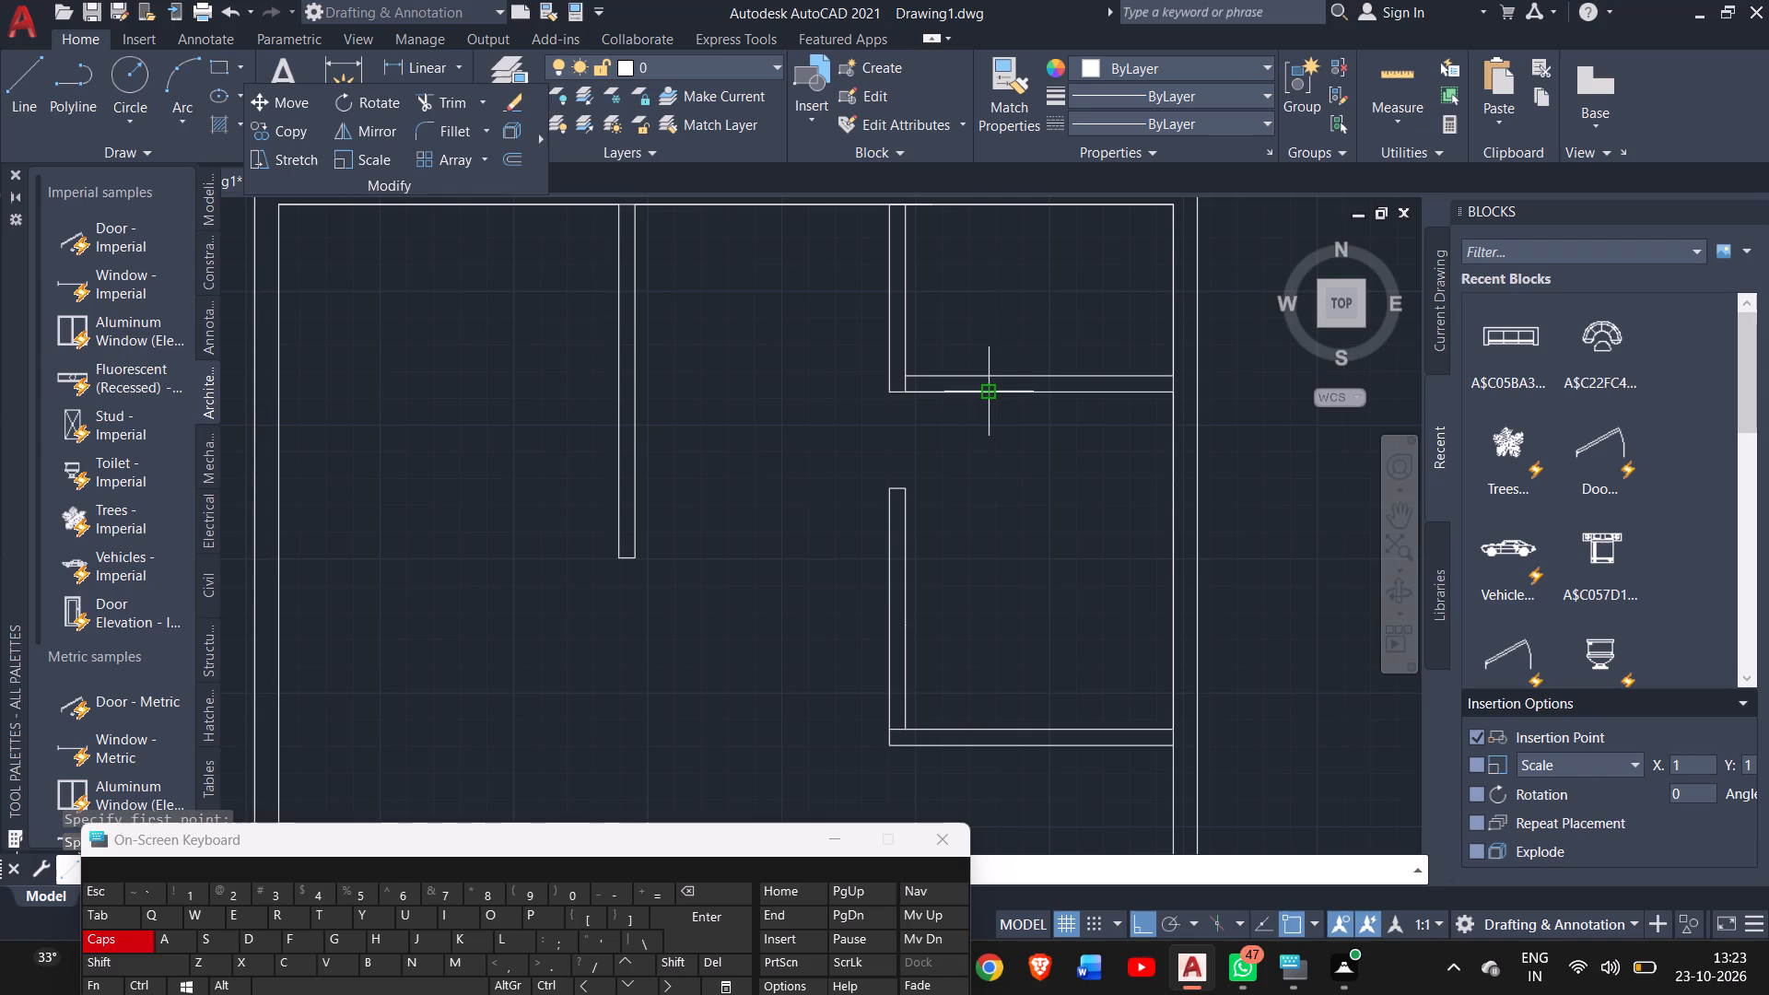
{"action": "left_click", "coordinate": [990, 368]}
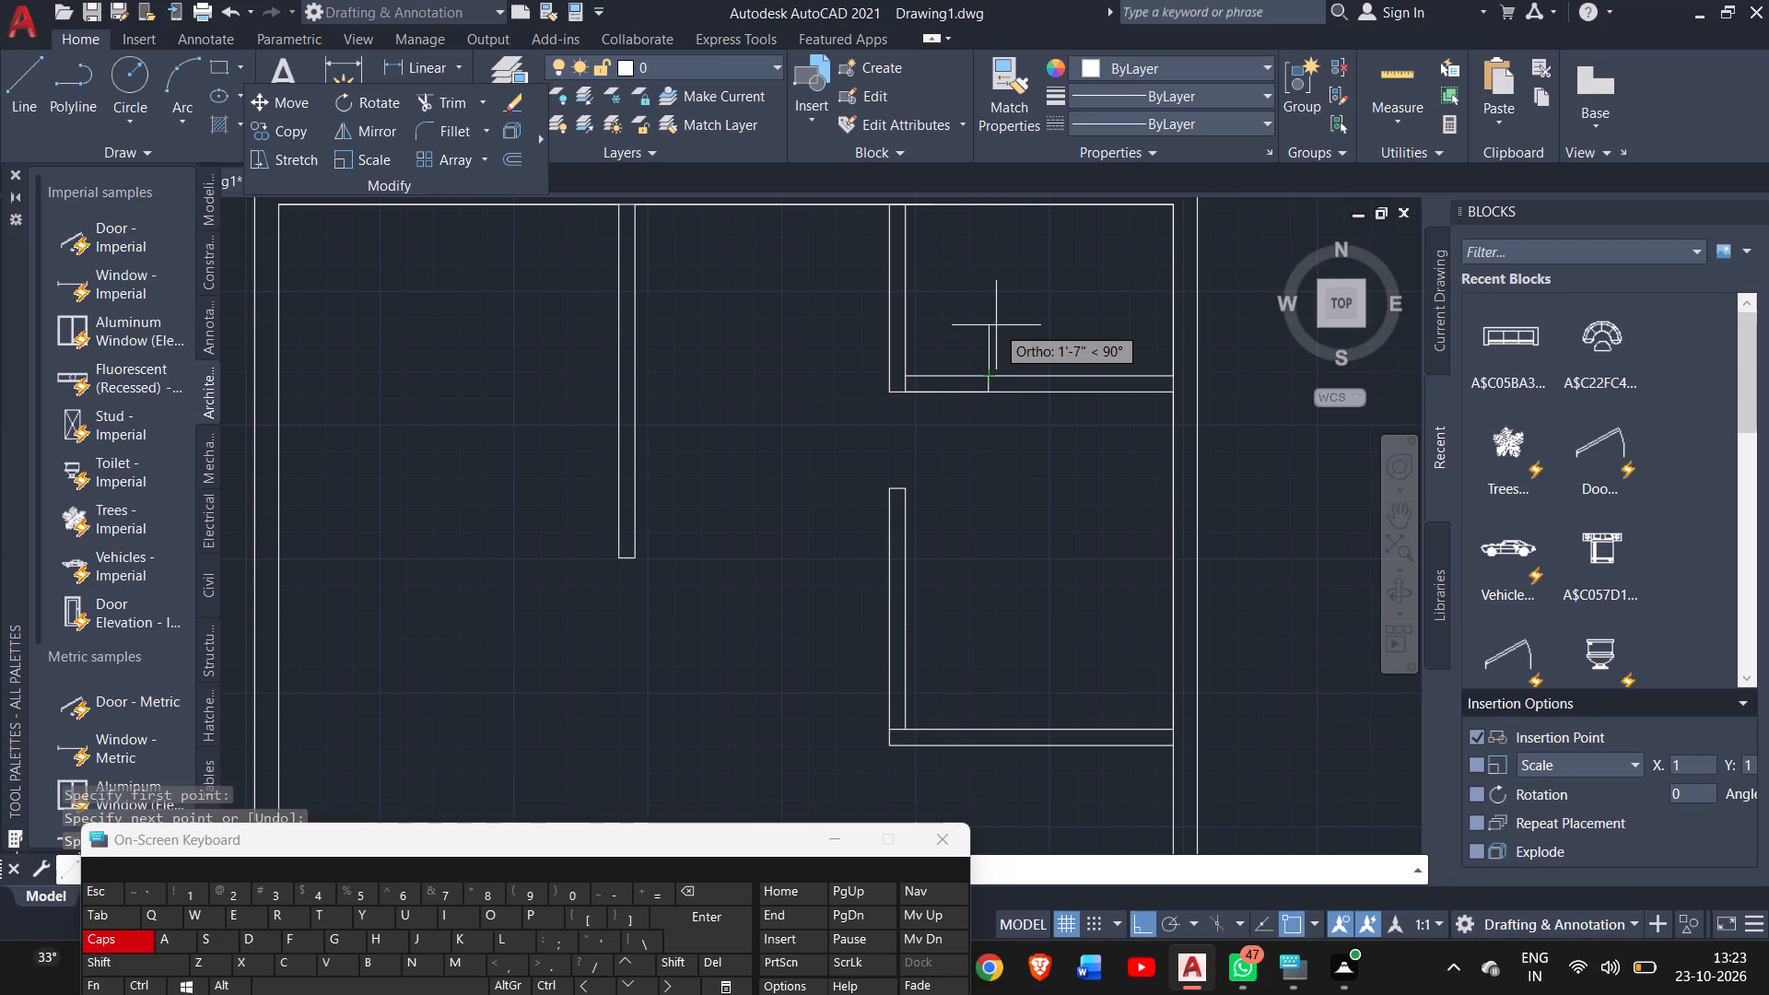
{"action": "right_click", "coordinate": [996, 325]}
{"action": "left_click", "coordinate": [1022, 334]}
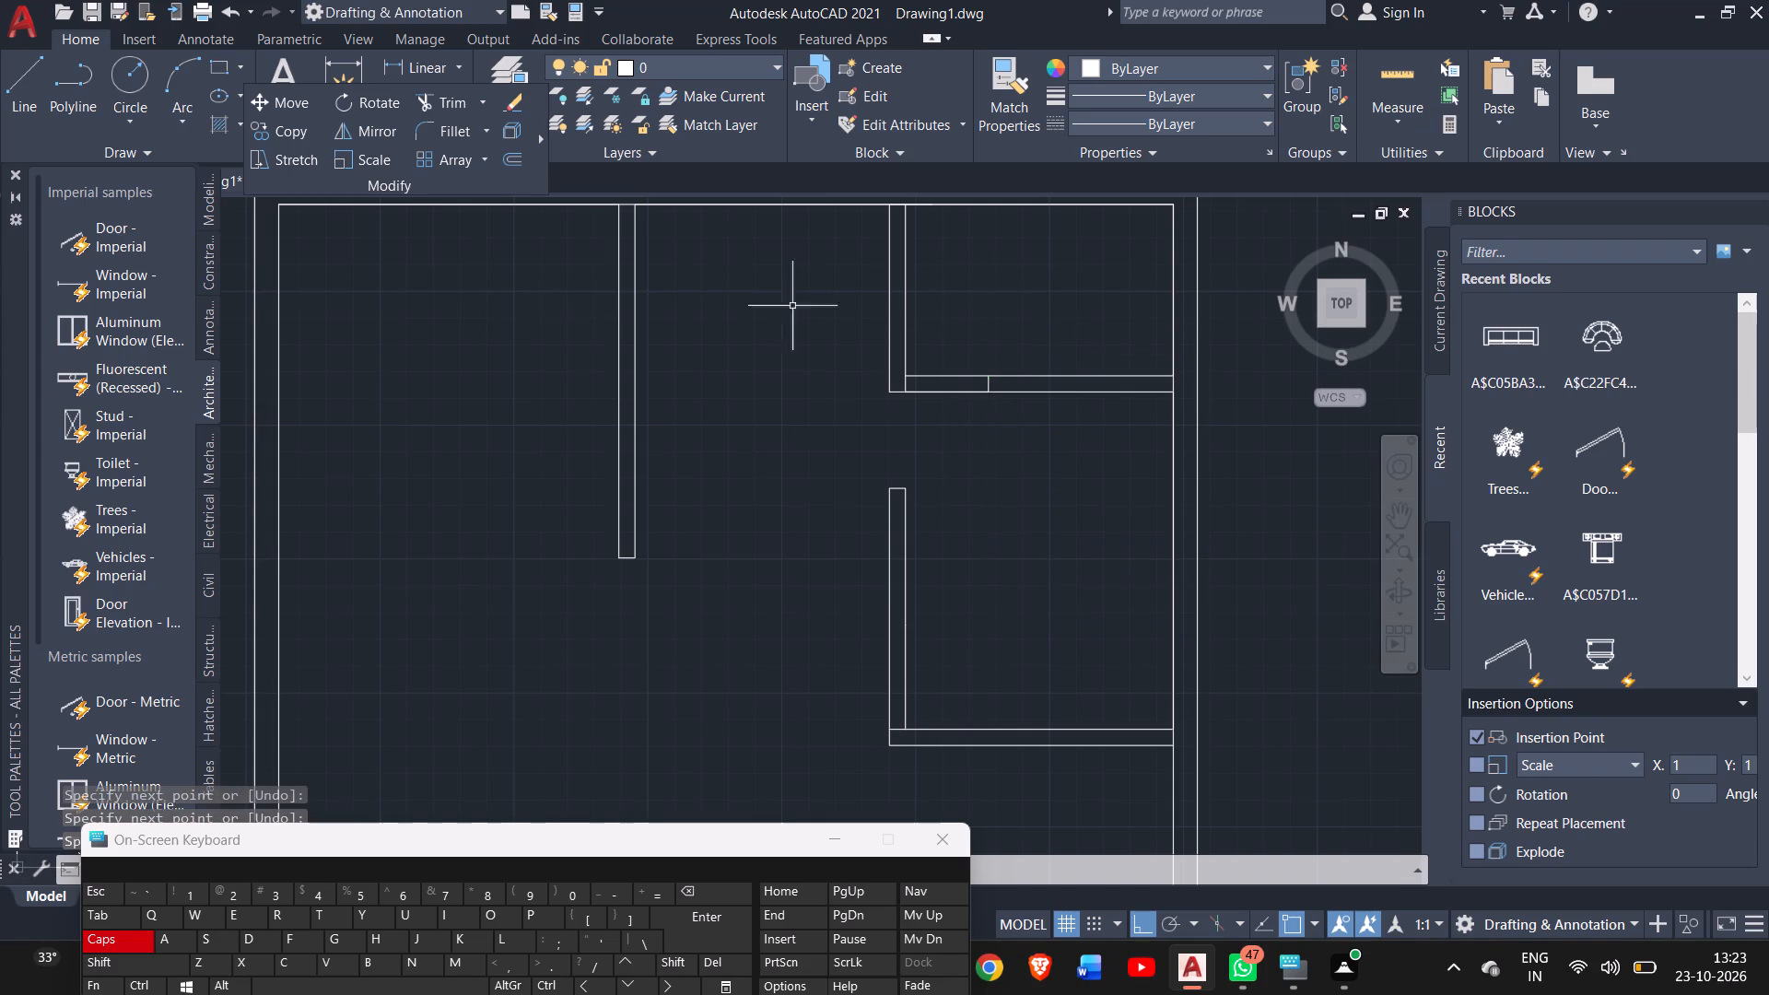
Draw a 3' line east from the west jamb's lower end and up across the partition, marking the door opening's east jamb.
{"action": "left_click", "coordinate": [26, 102]}
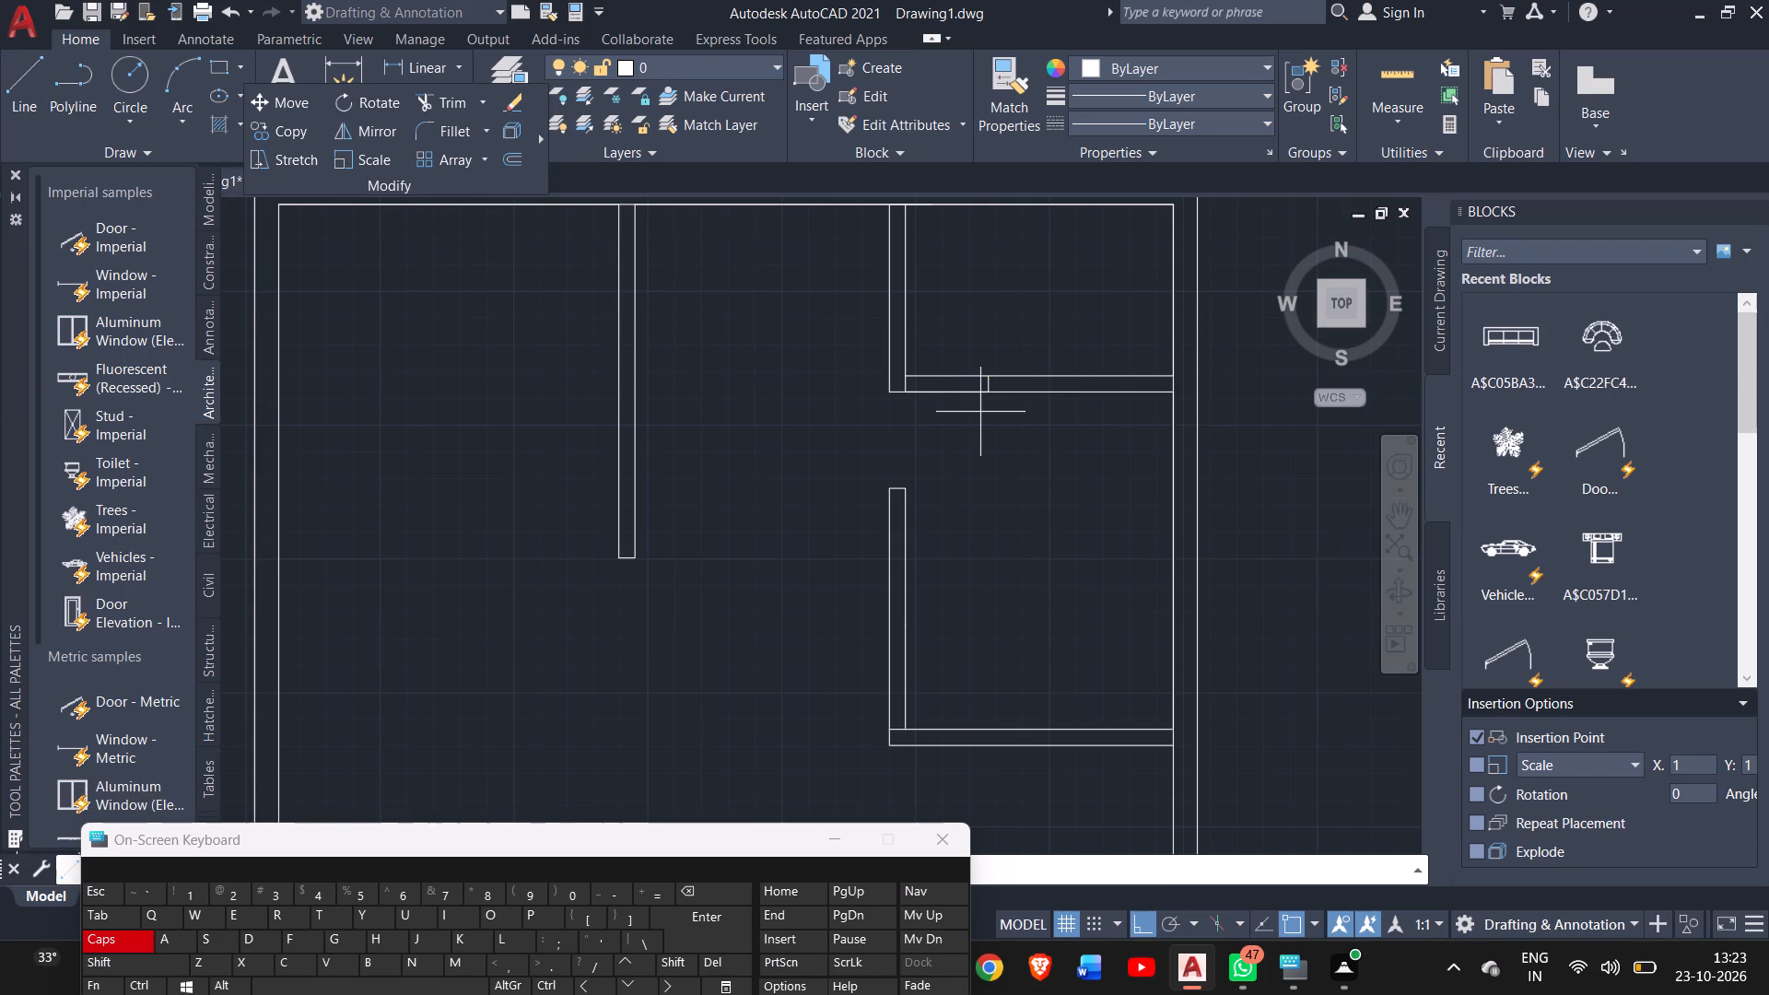
{"action": "left_click", "coordinate": [987, 390]}
{"action": "type", "text": "3'"}
{"action": "key", "text": "Return"}
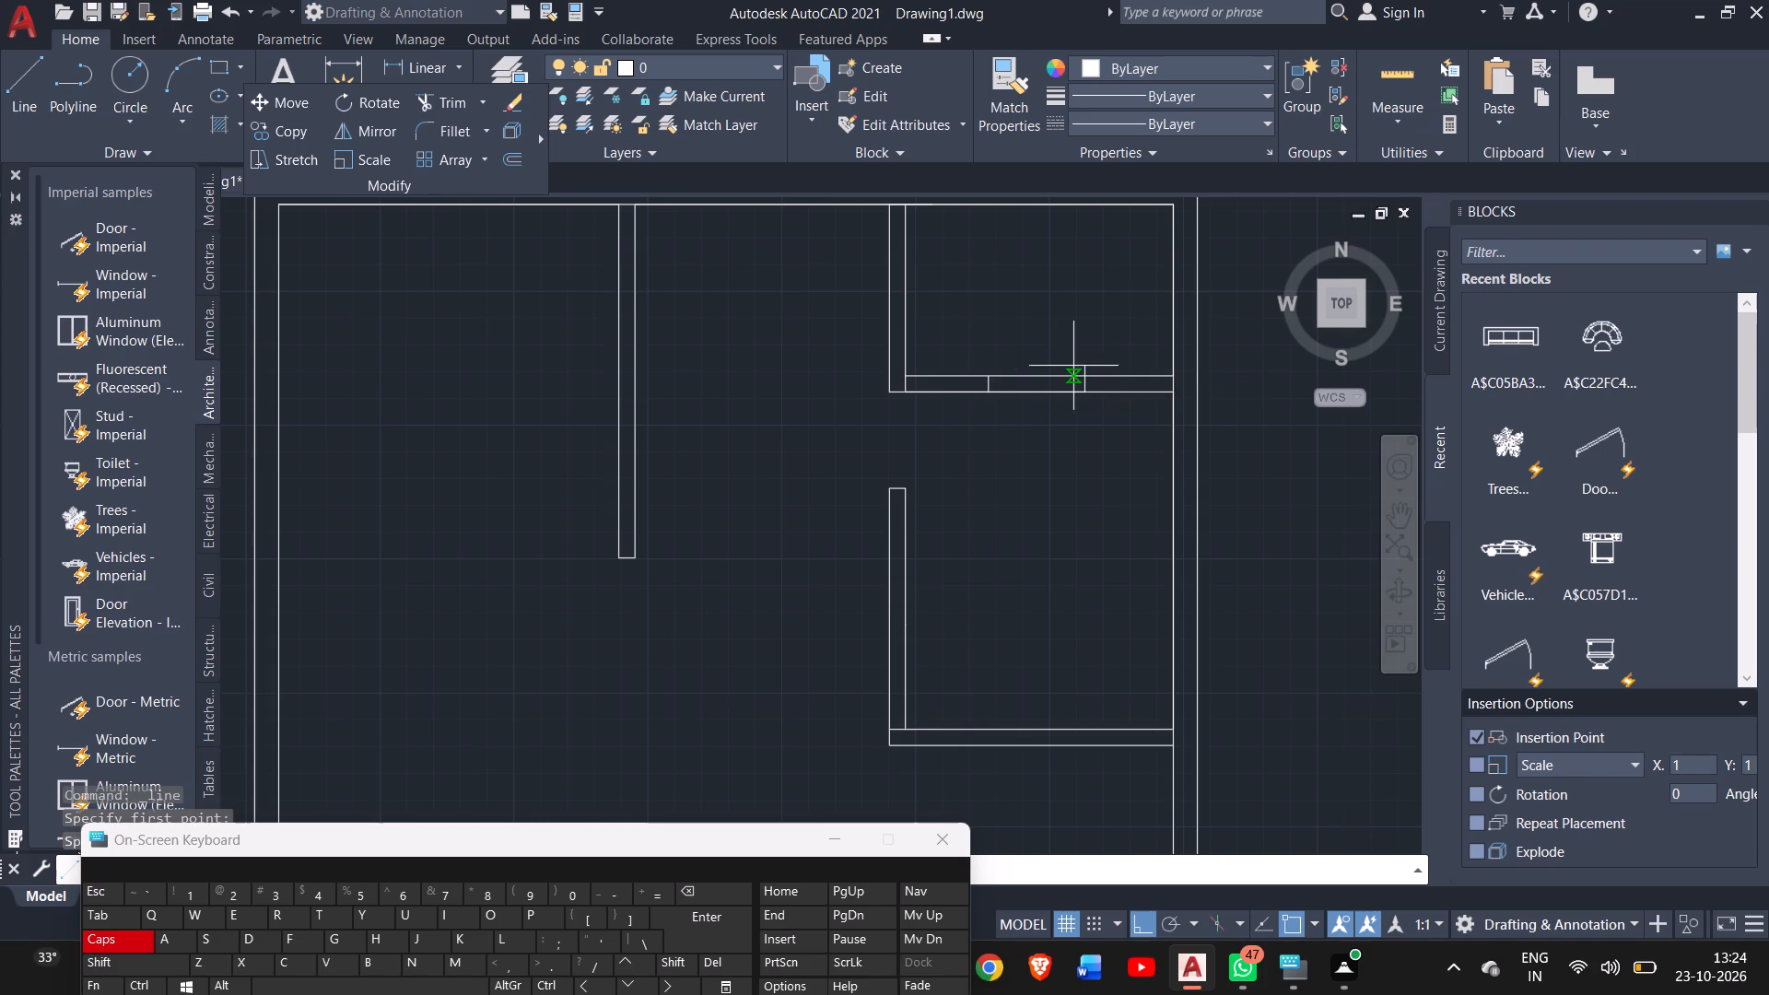
{"action": "left_click", "coordinate": [1088, 369]}
{"action": "right_click", "coordinate": [1103, 344]}
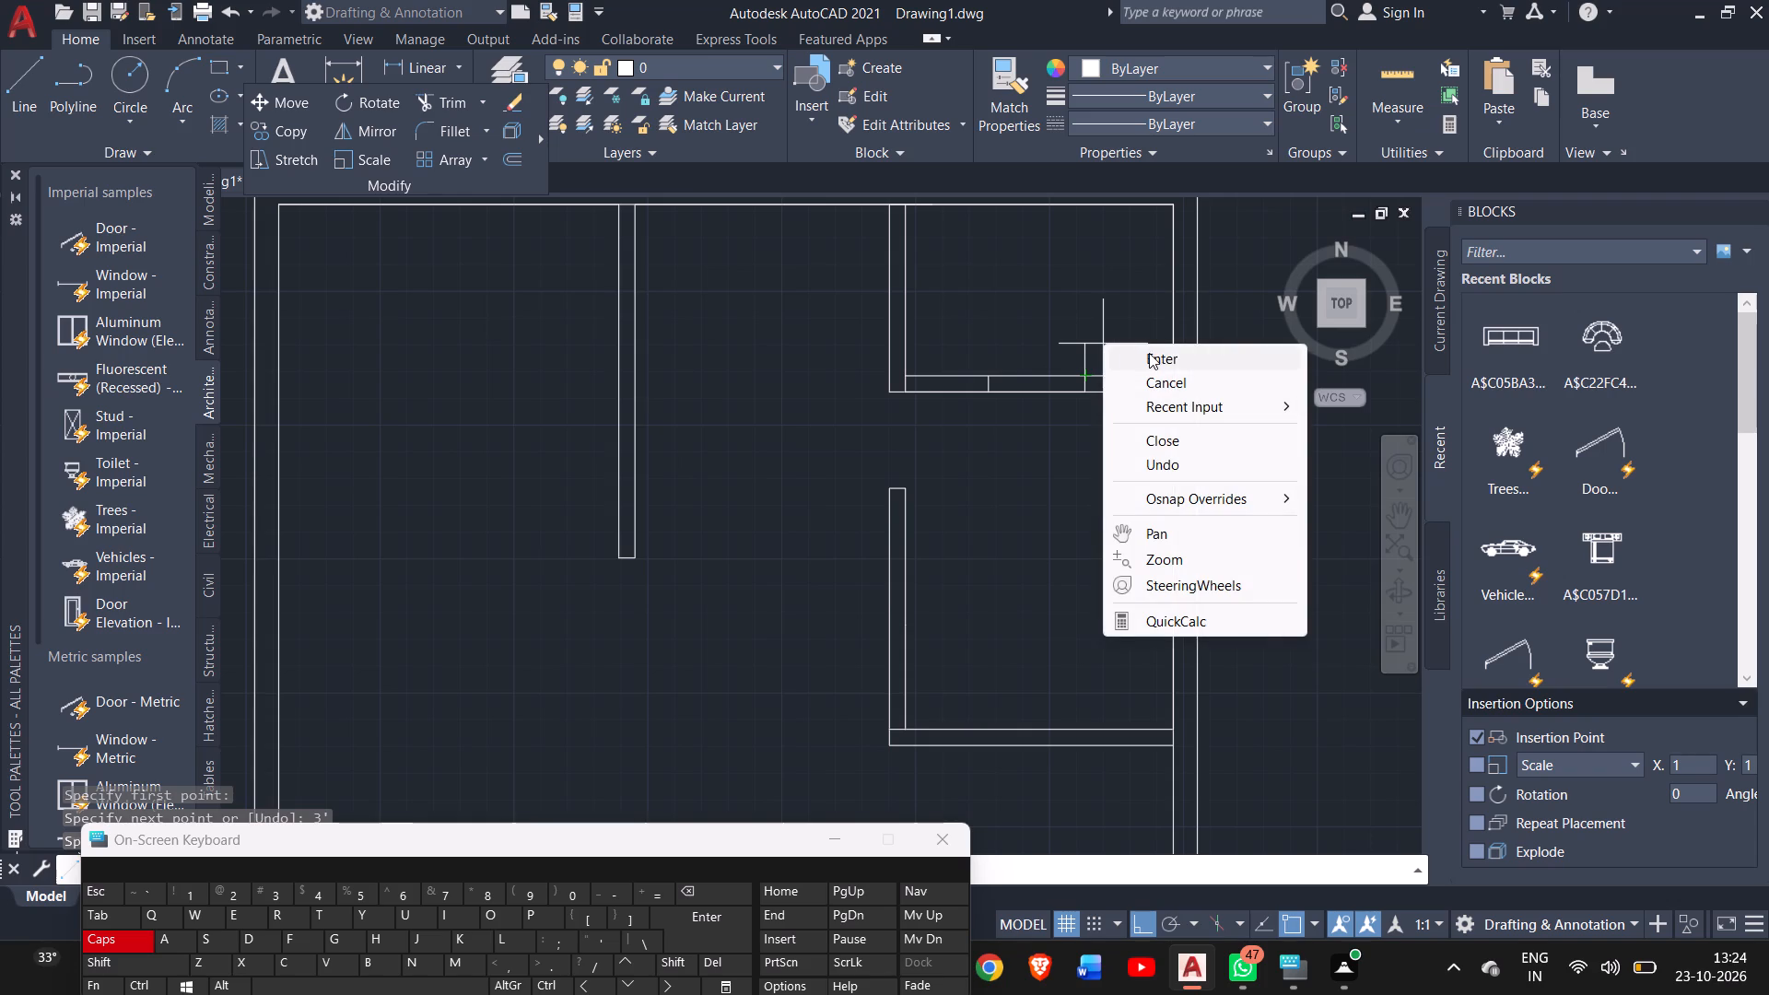
{"action": "left_click", "coordinate": [1149, 353]}
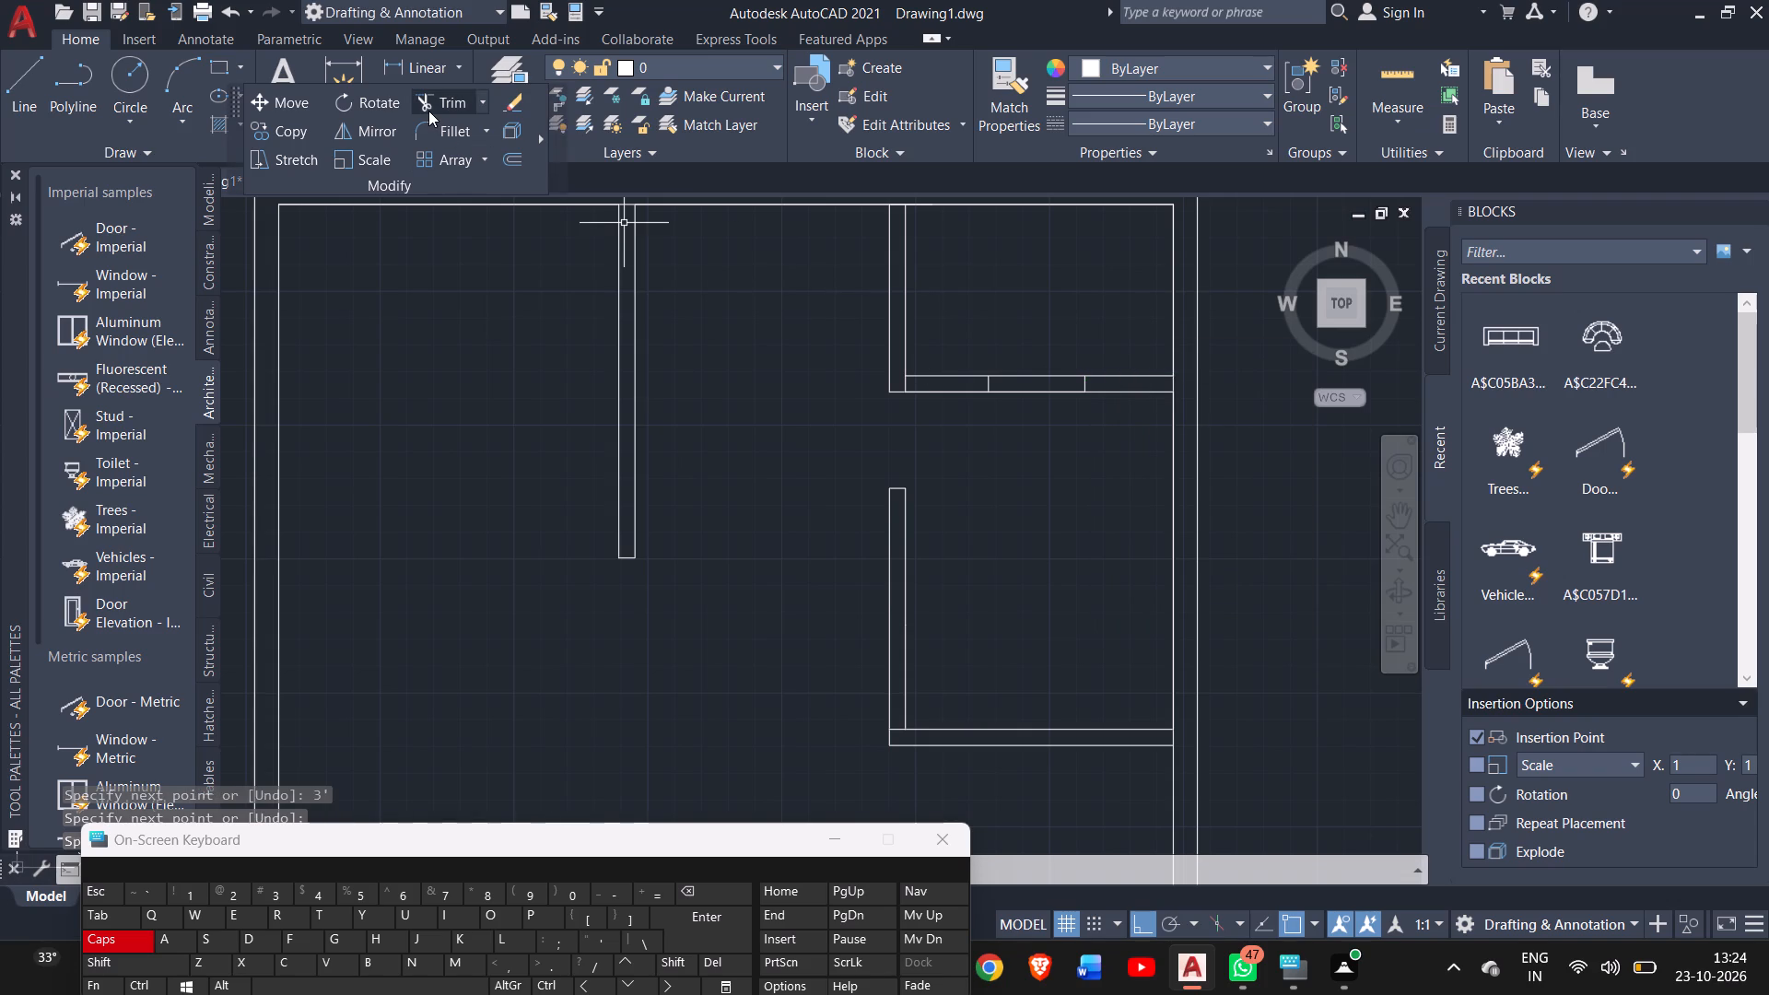
Trim both partition faces between the two jamb lines to open the 3' doorway into the upper-right room.
{"action": "left_click", "coordinate": [428, 111]}
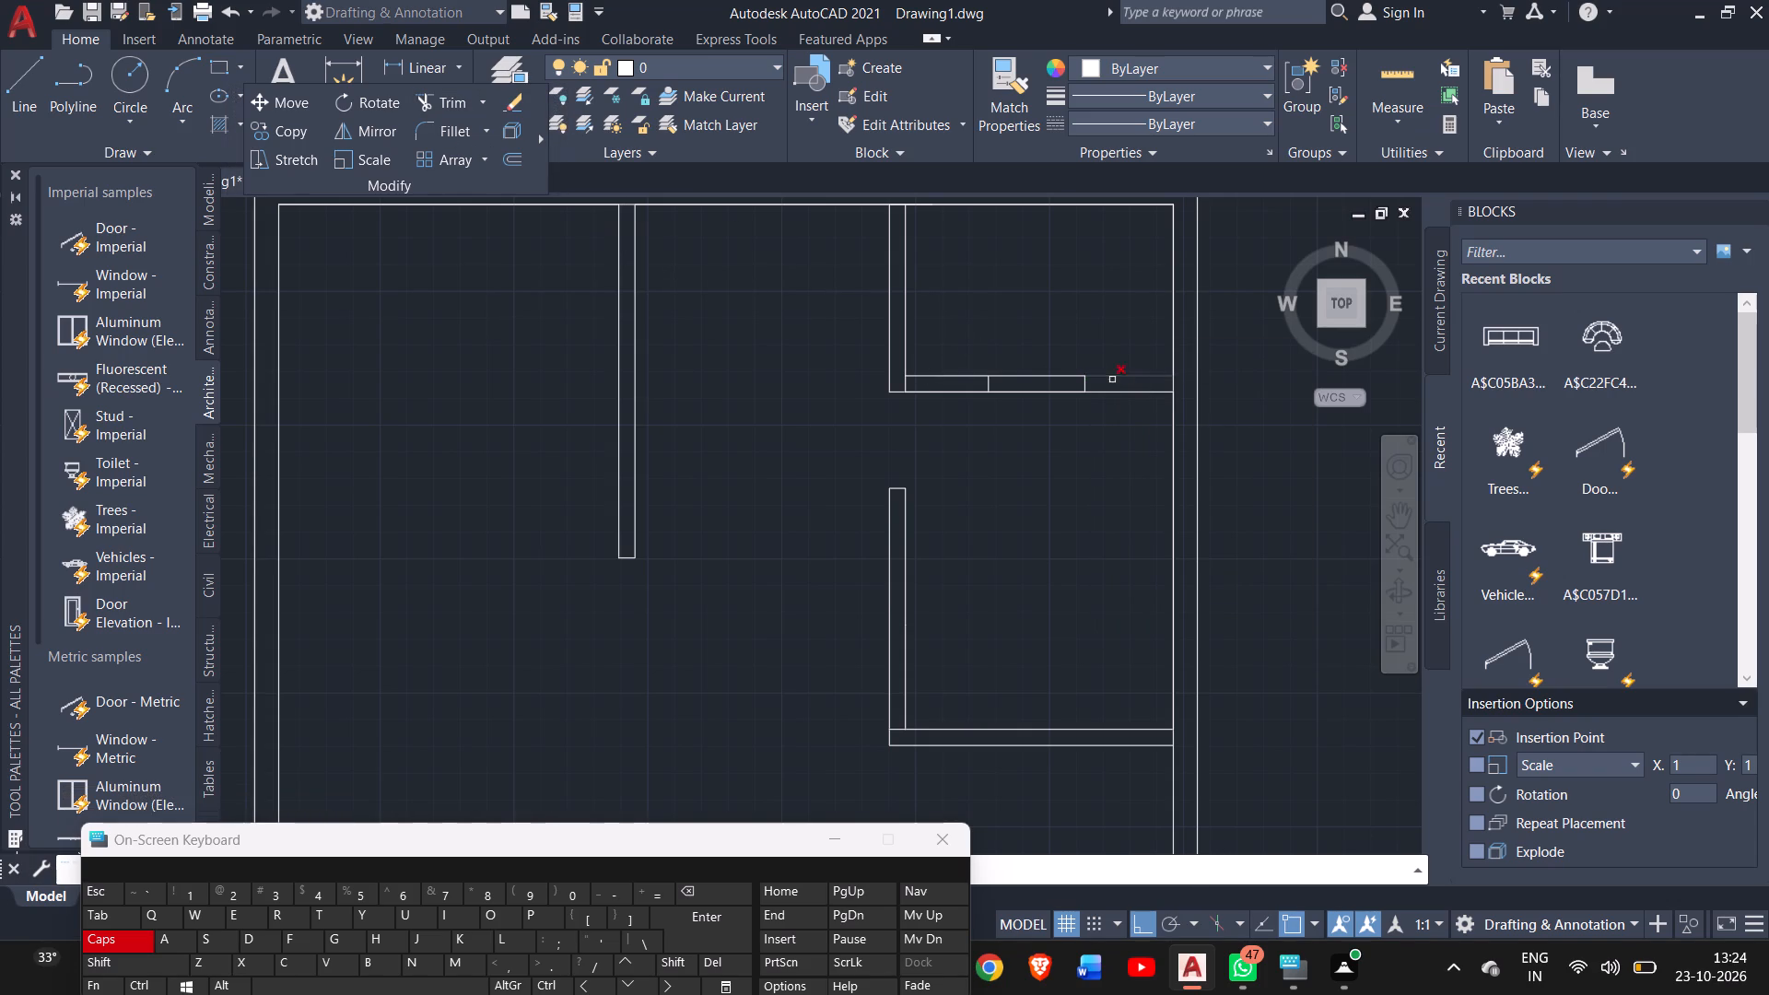
{"action": "left_click_drag", "start_coordinate": [1056, 362], "coordinate": [1031, 466]}
{"action": "left_click", "coordinate": [1031, 466]}
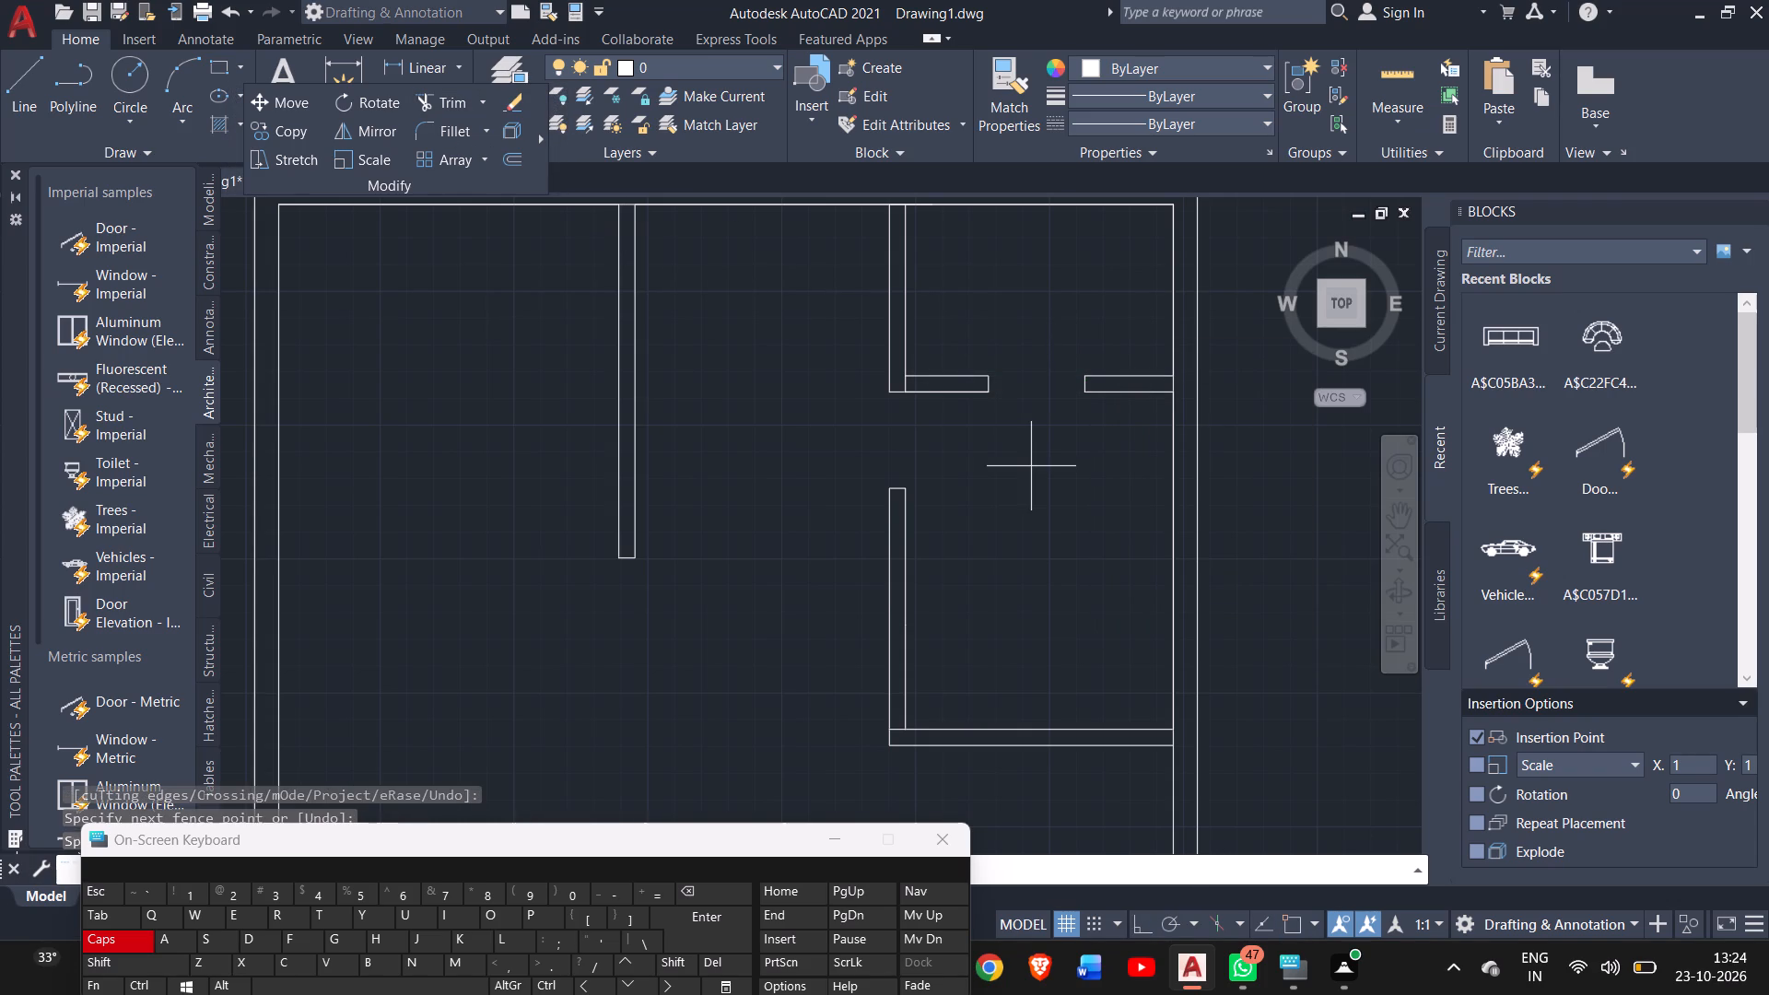
{"action": "right_click", "coordinate": [1031, 466]}
{"action": "left_click", "coordinate": [1060, 476]}
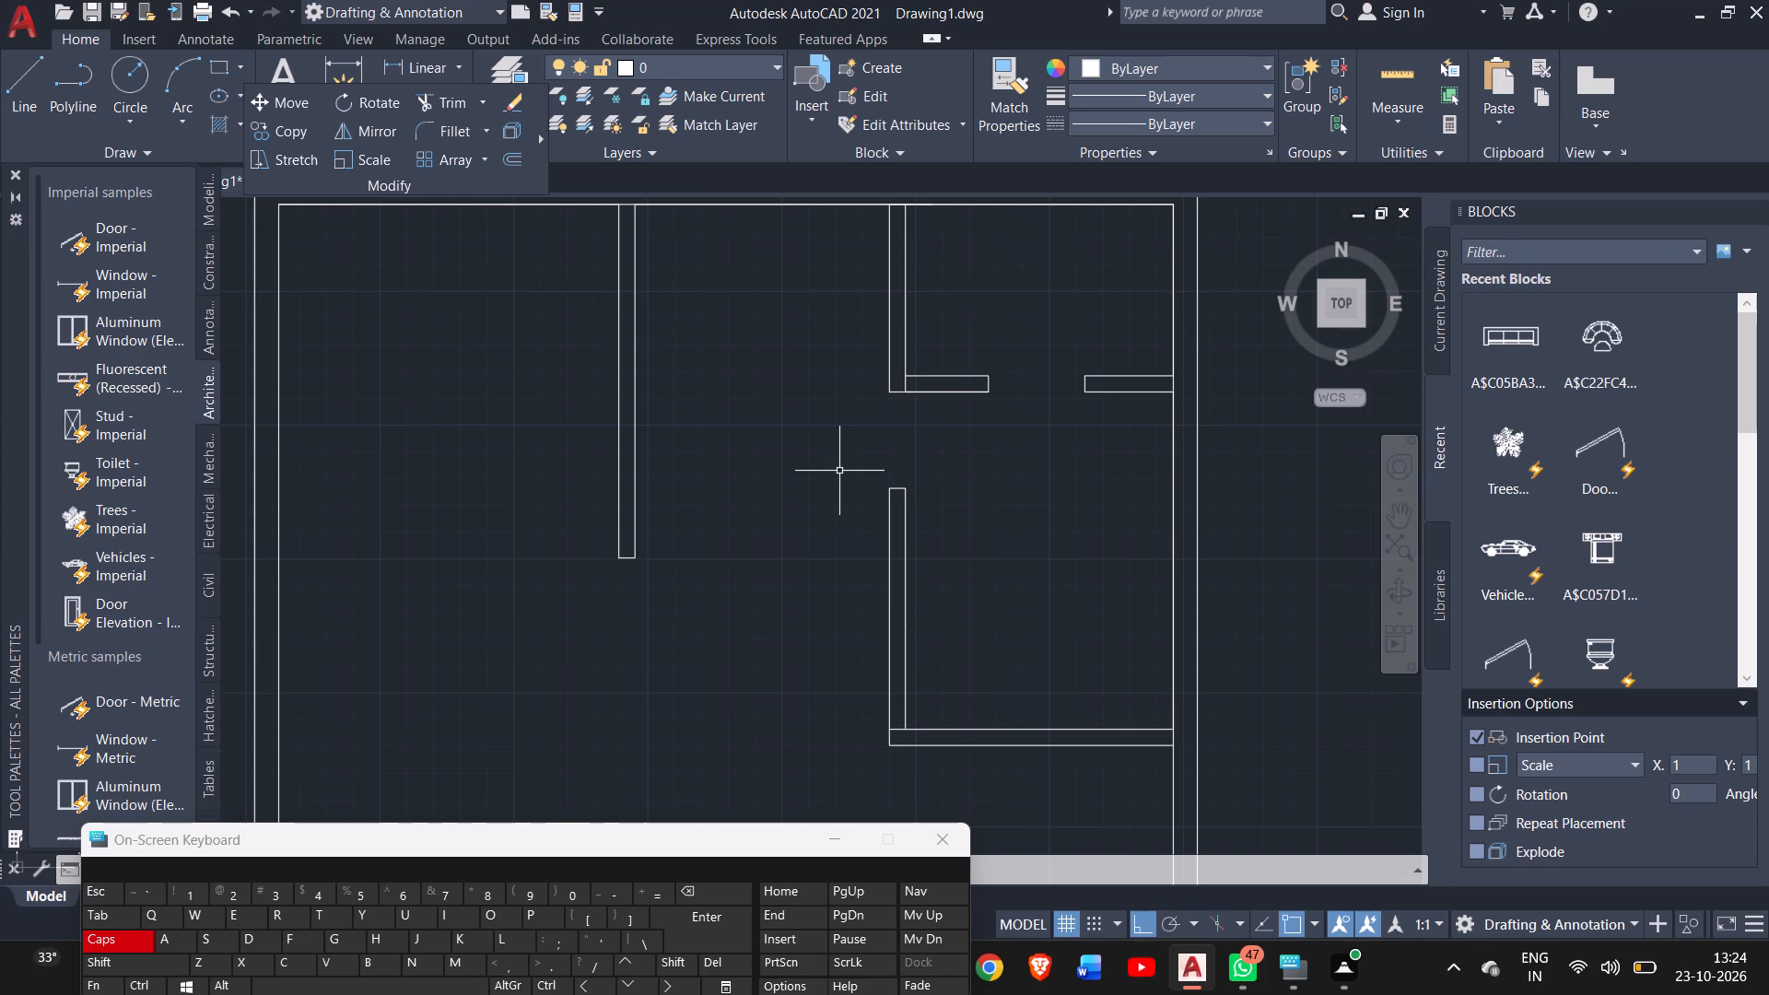
Extend the lower horizontal partition 2' west past the vertical partition as a 6" thick stub, closing its outline back at the vertical partition.
{"action": "left_click", "coordinate": [14, 119]}
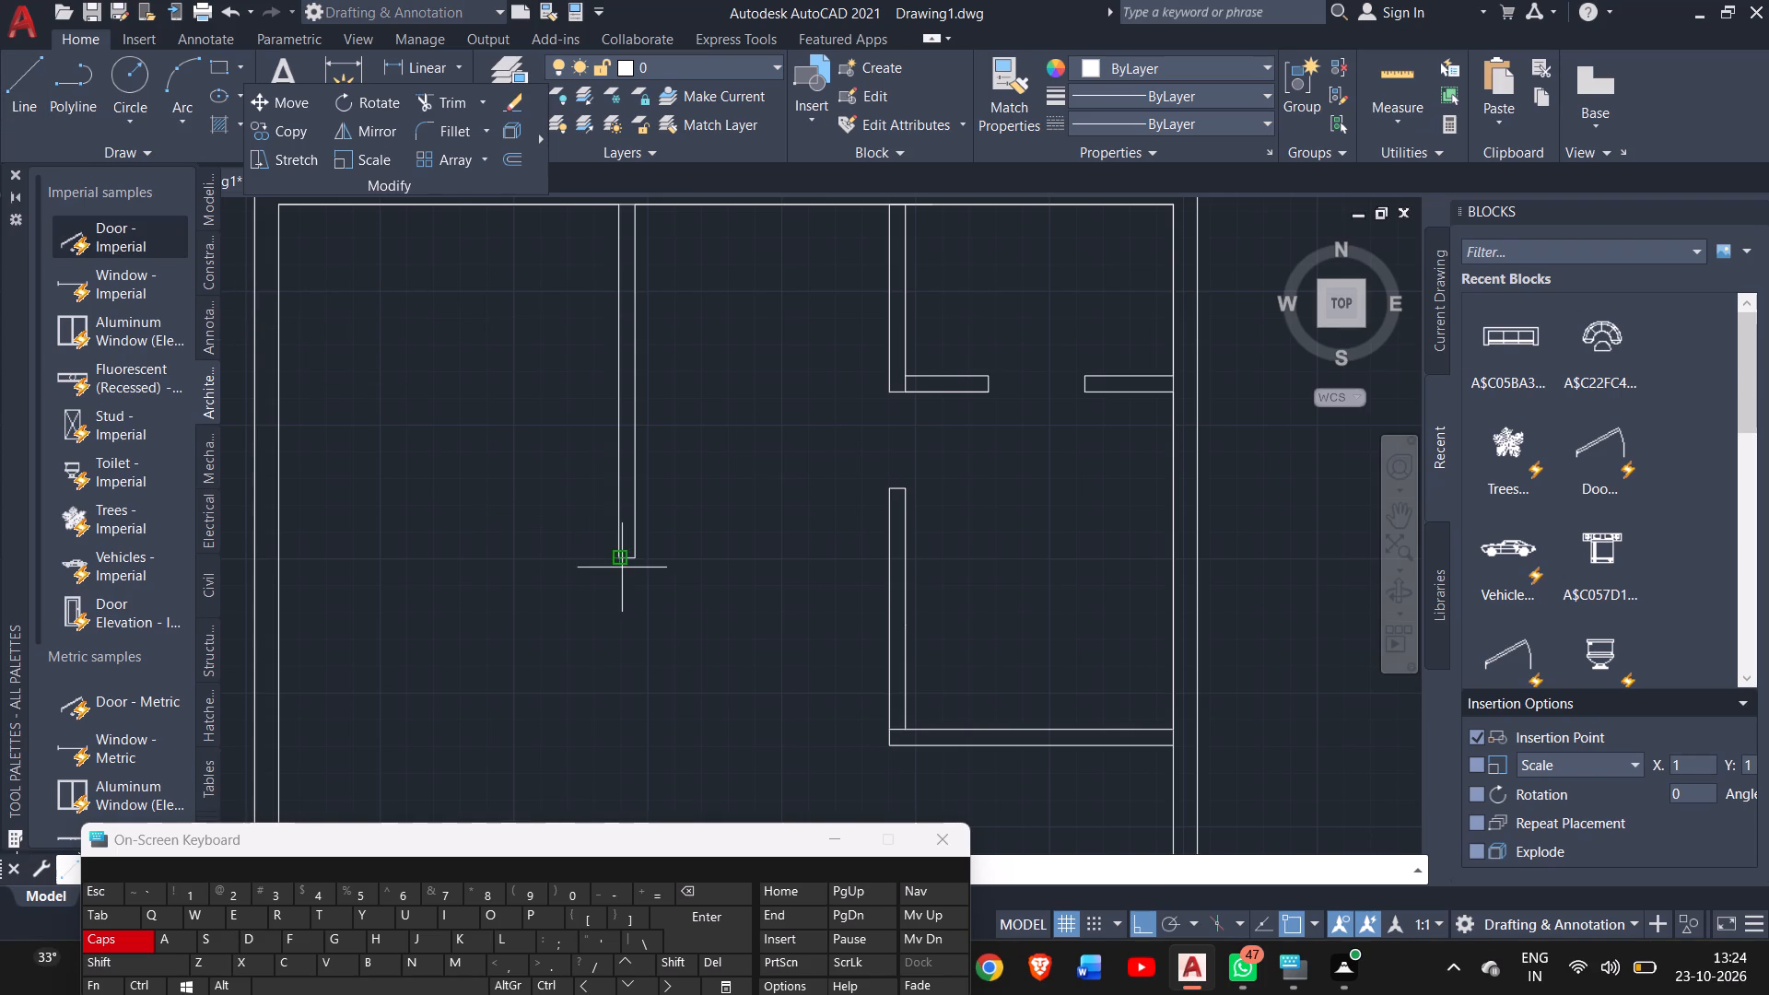
{"action": "left_click", "coordinate": [1411, 510]}
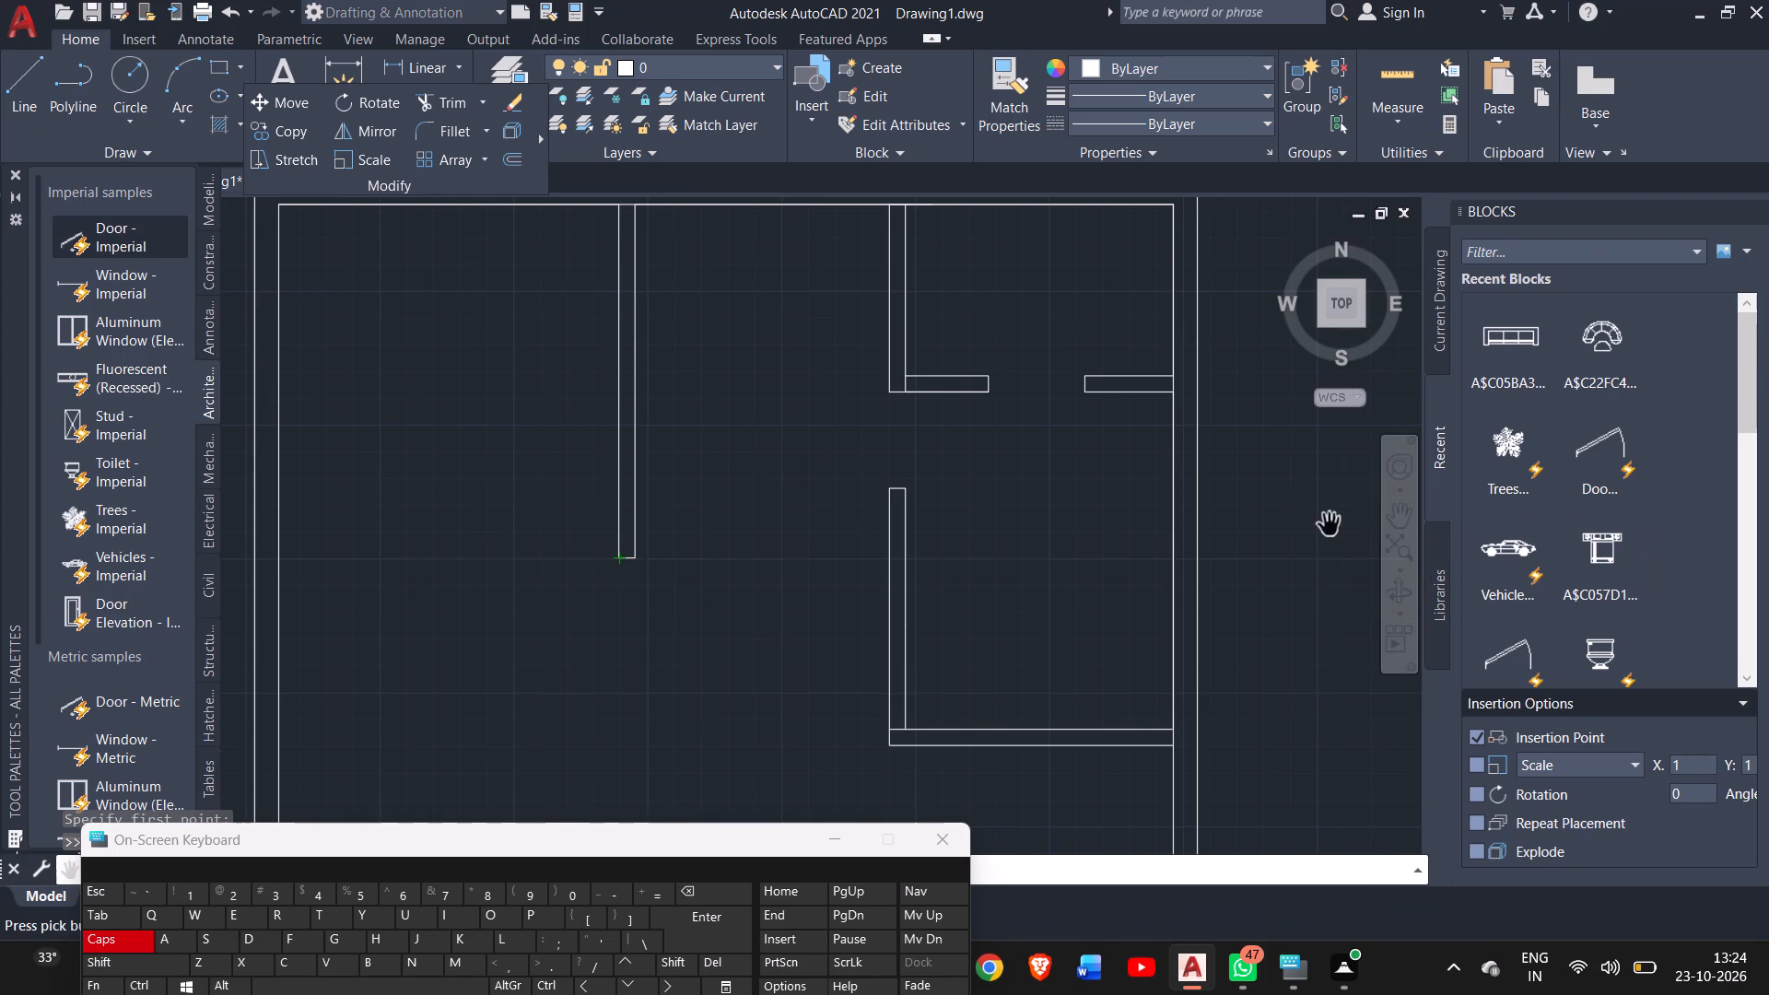
{"action": "left_click_drag", "start_coordinate": [1321, 526], "coordinate": [1235, 234]}
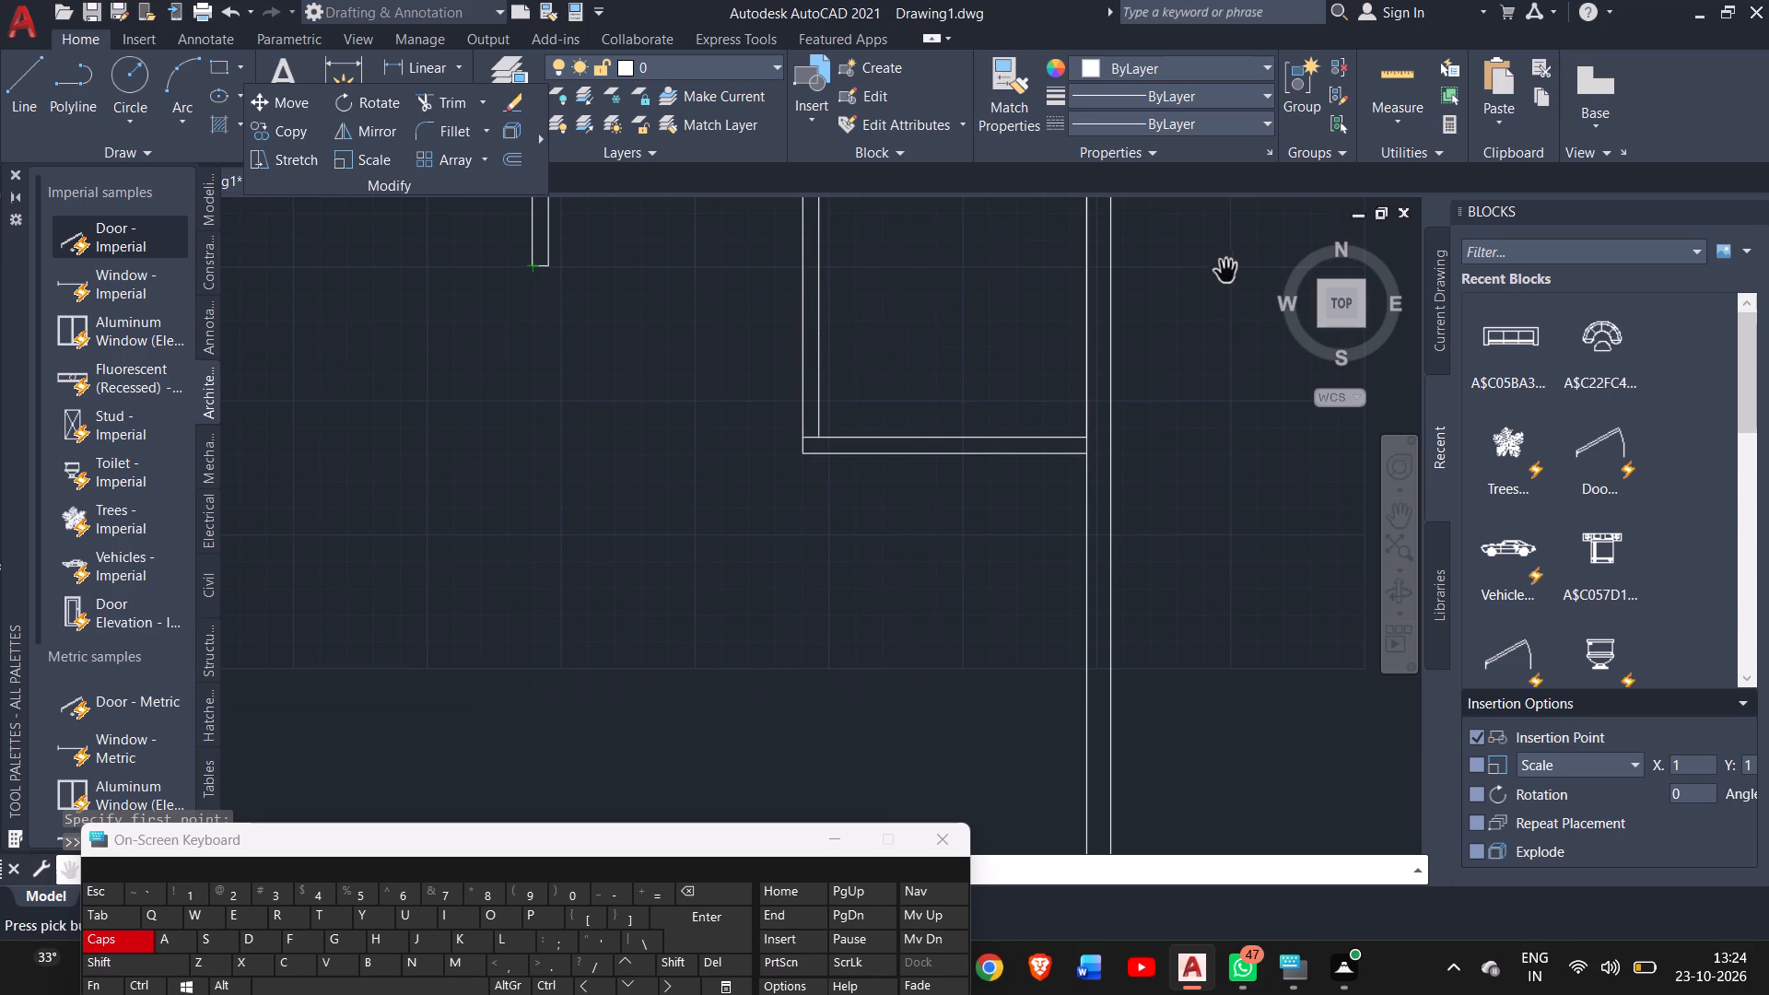
{"action": "left_click_drag", "start_coordinate": [1224, 279], "coordinate": [1221, 183]}
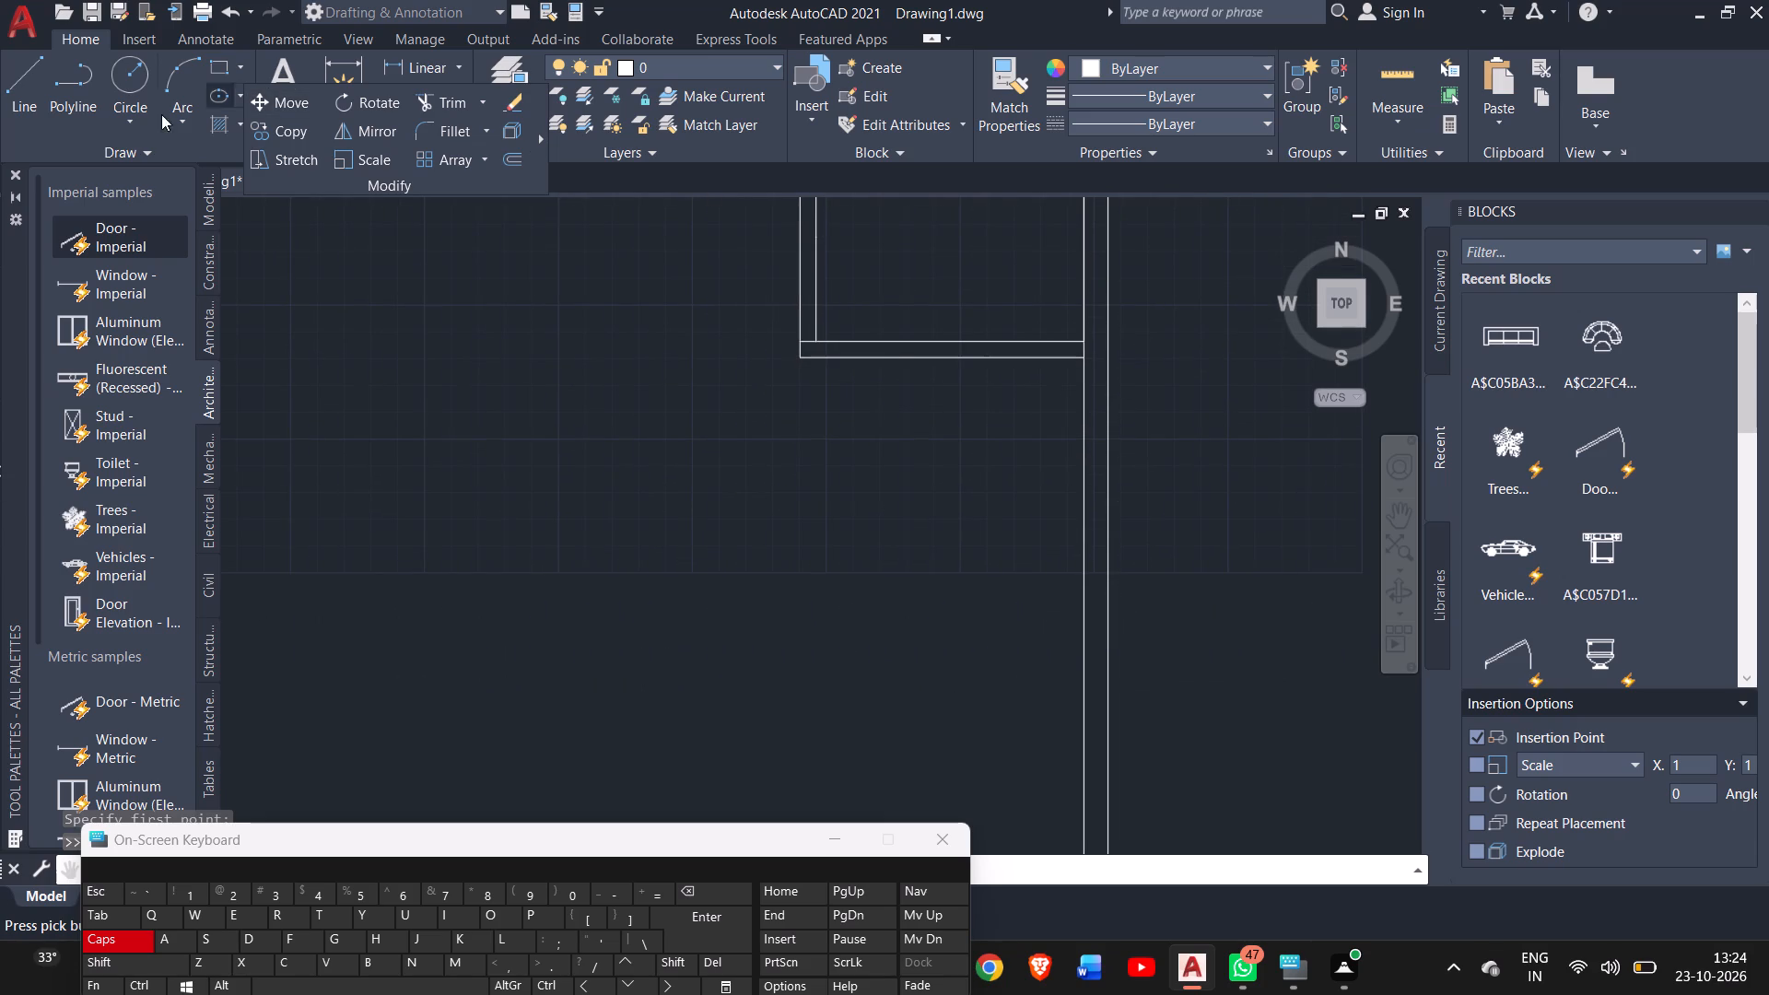
{"action": "left_click", "coordinate": [13, 105]}
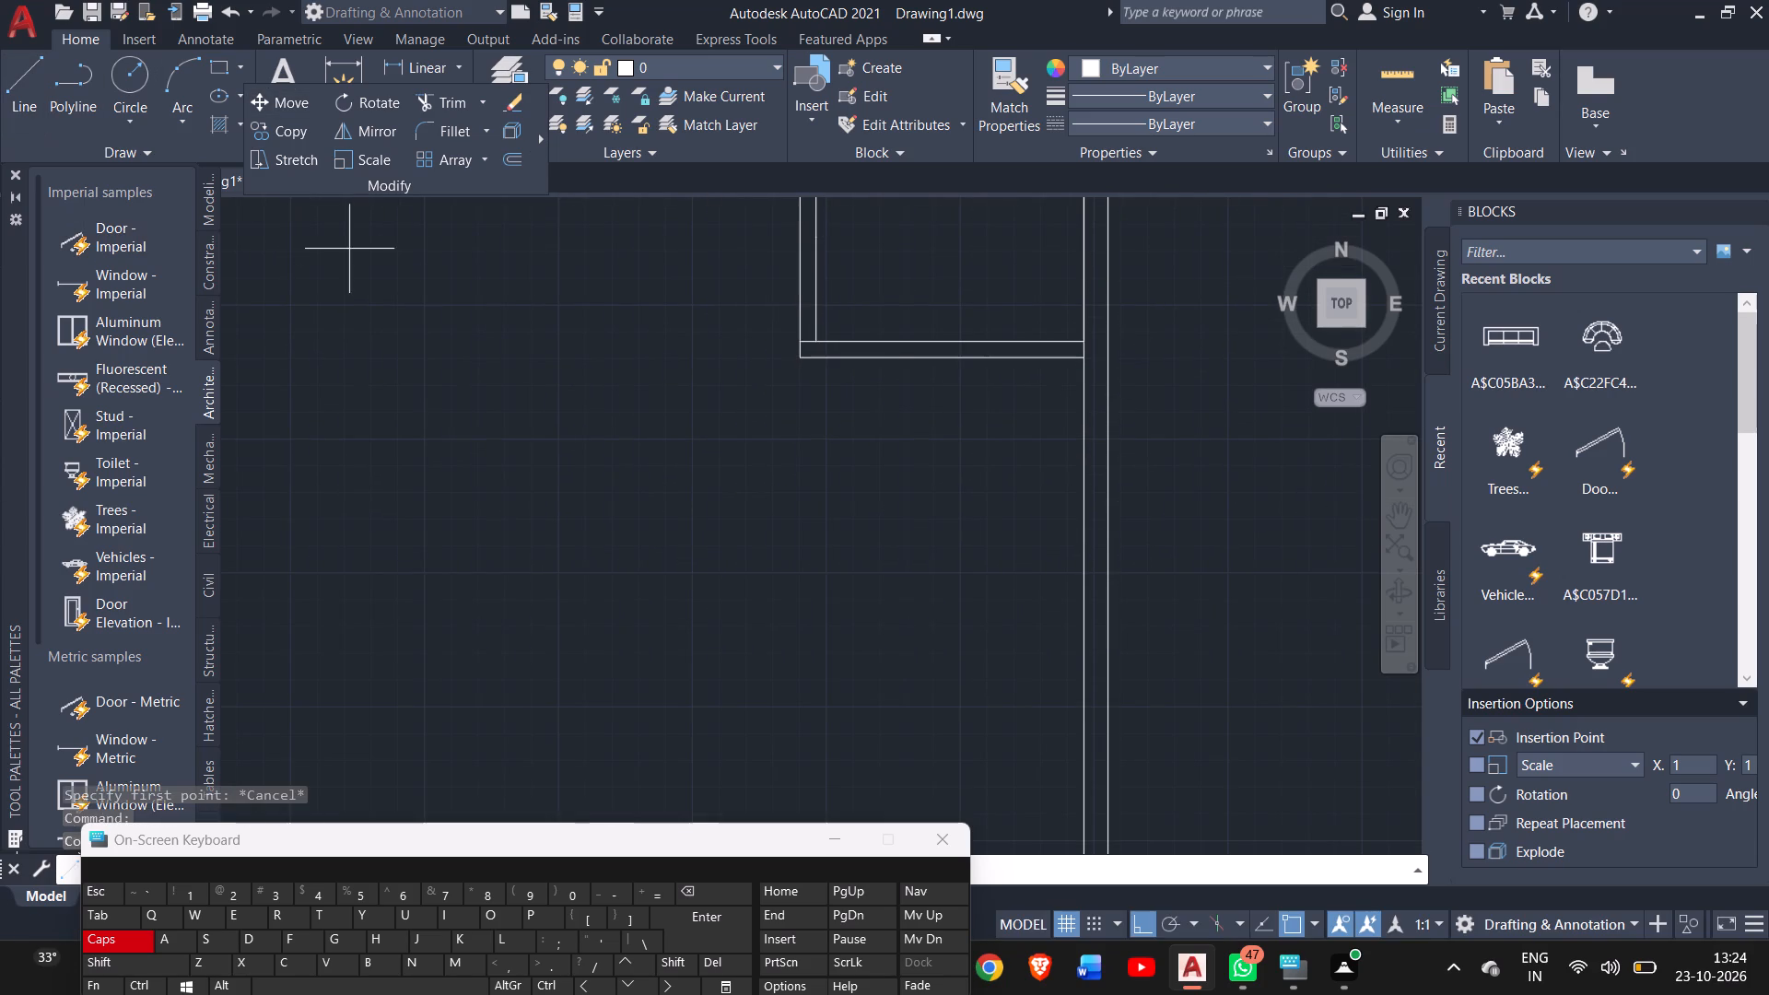
{"action": "left_click", "coordinate": [797, 361]}
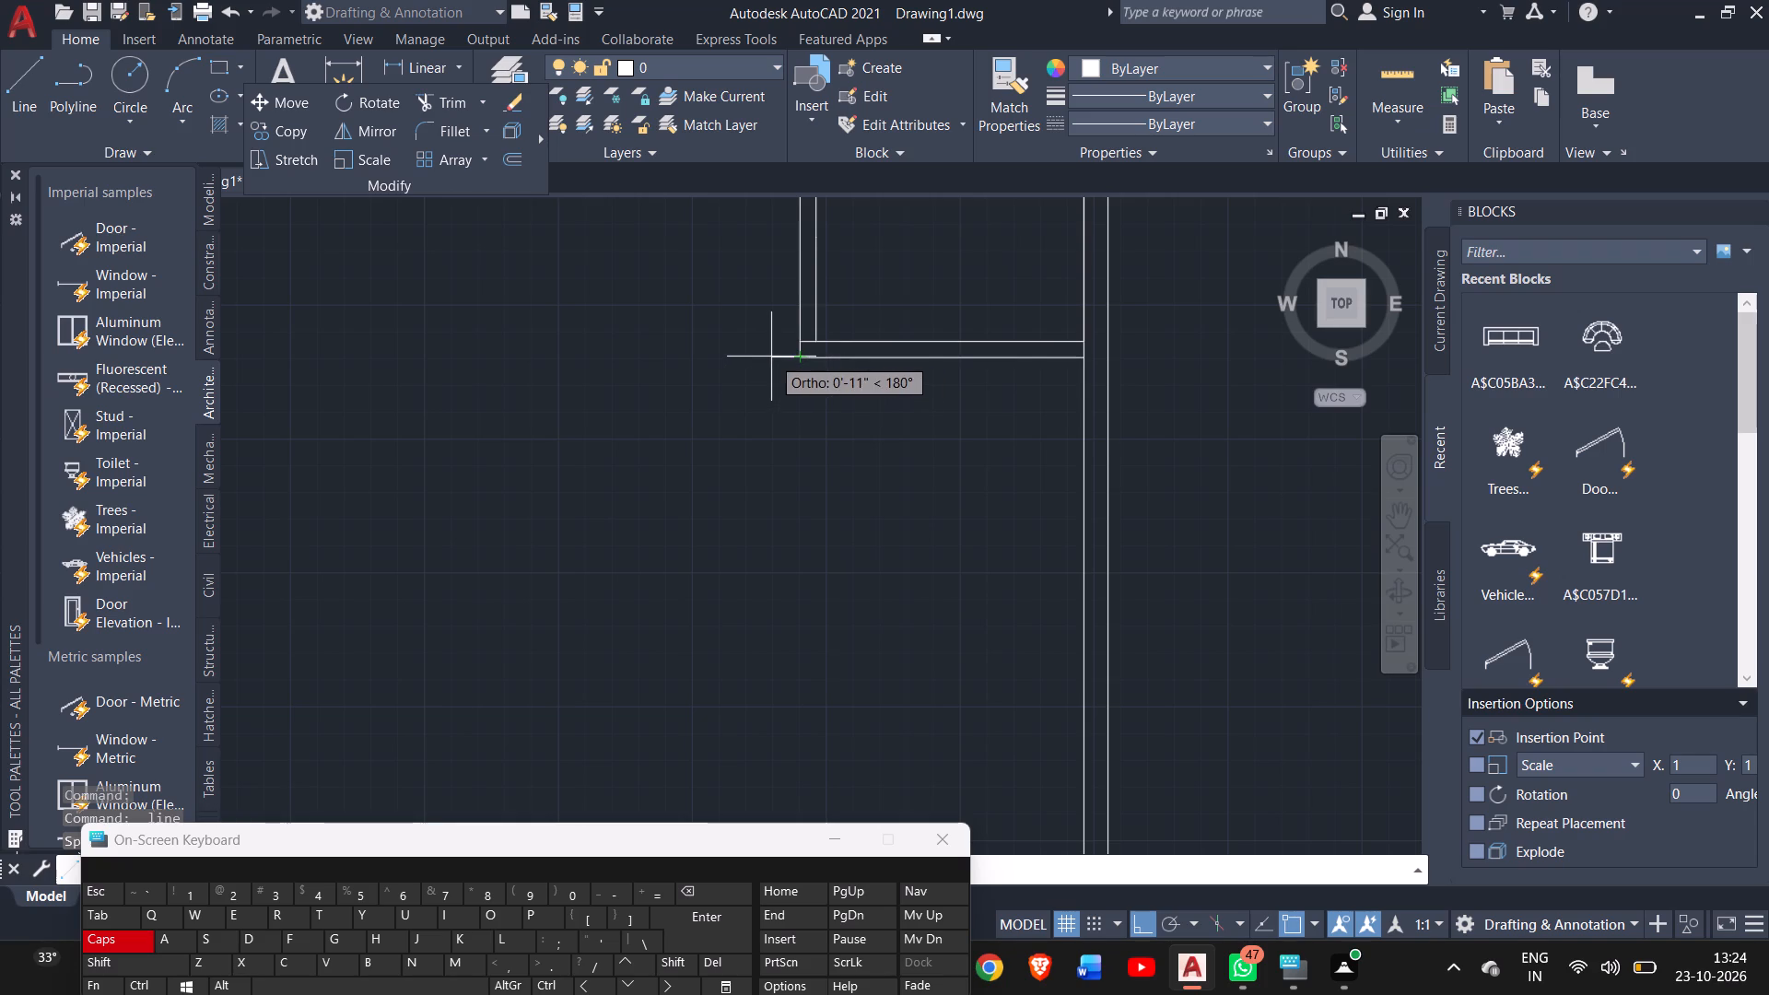
{"action": "type", "text": "2'"}
{"action": "key", "text": "Return"}
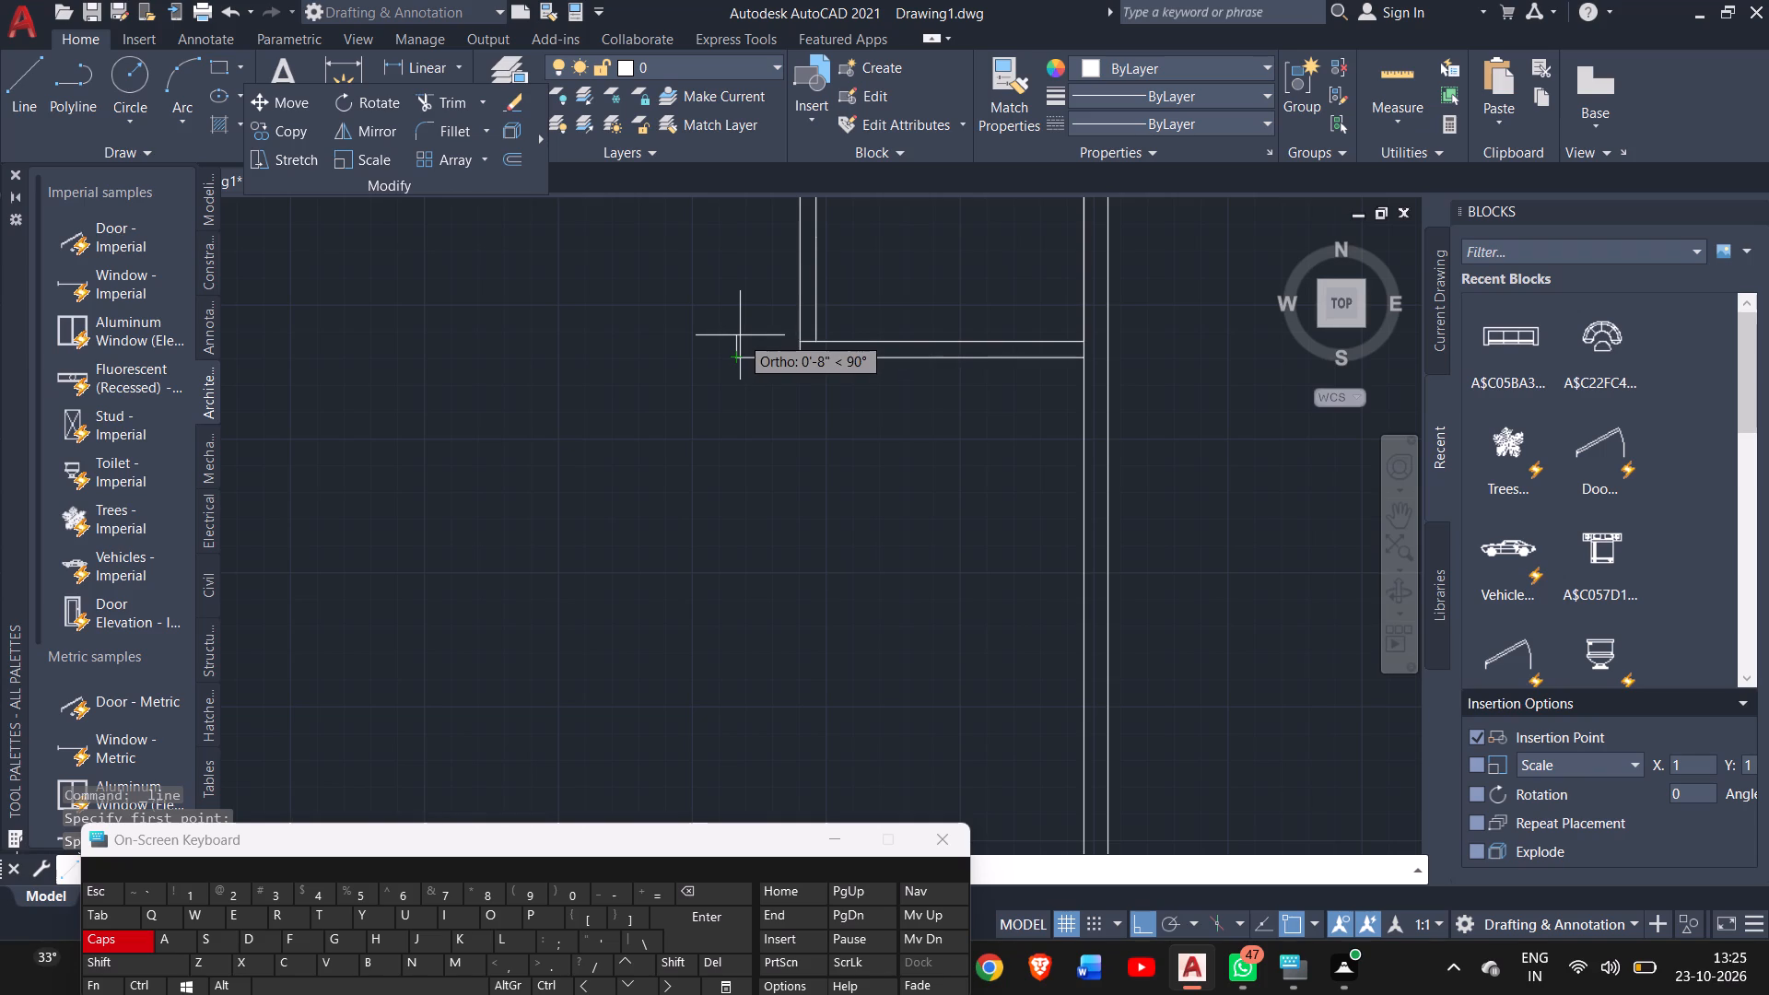
{"action": "key", "text": "6"}
{"action": "key", "text": "shift+quotedbl"}
{"action": "key", "text": "Return"}
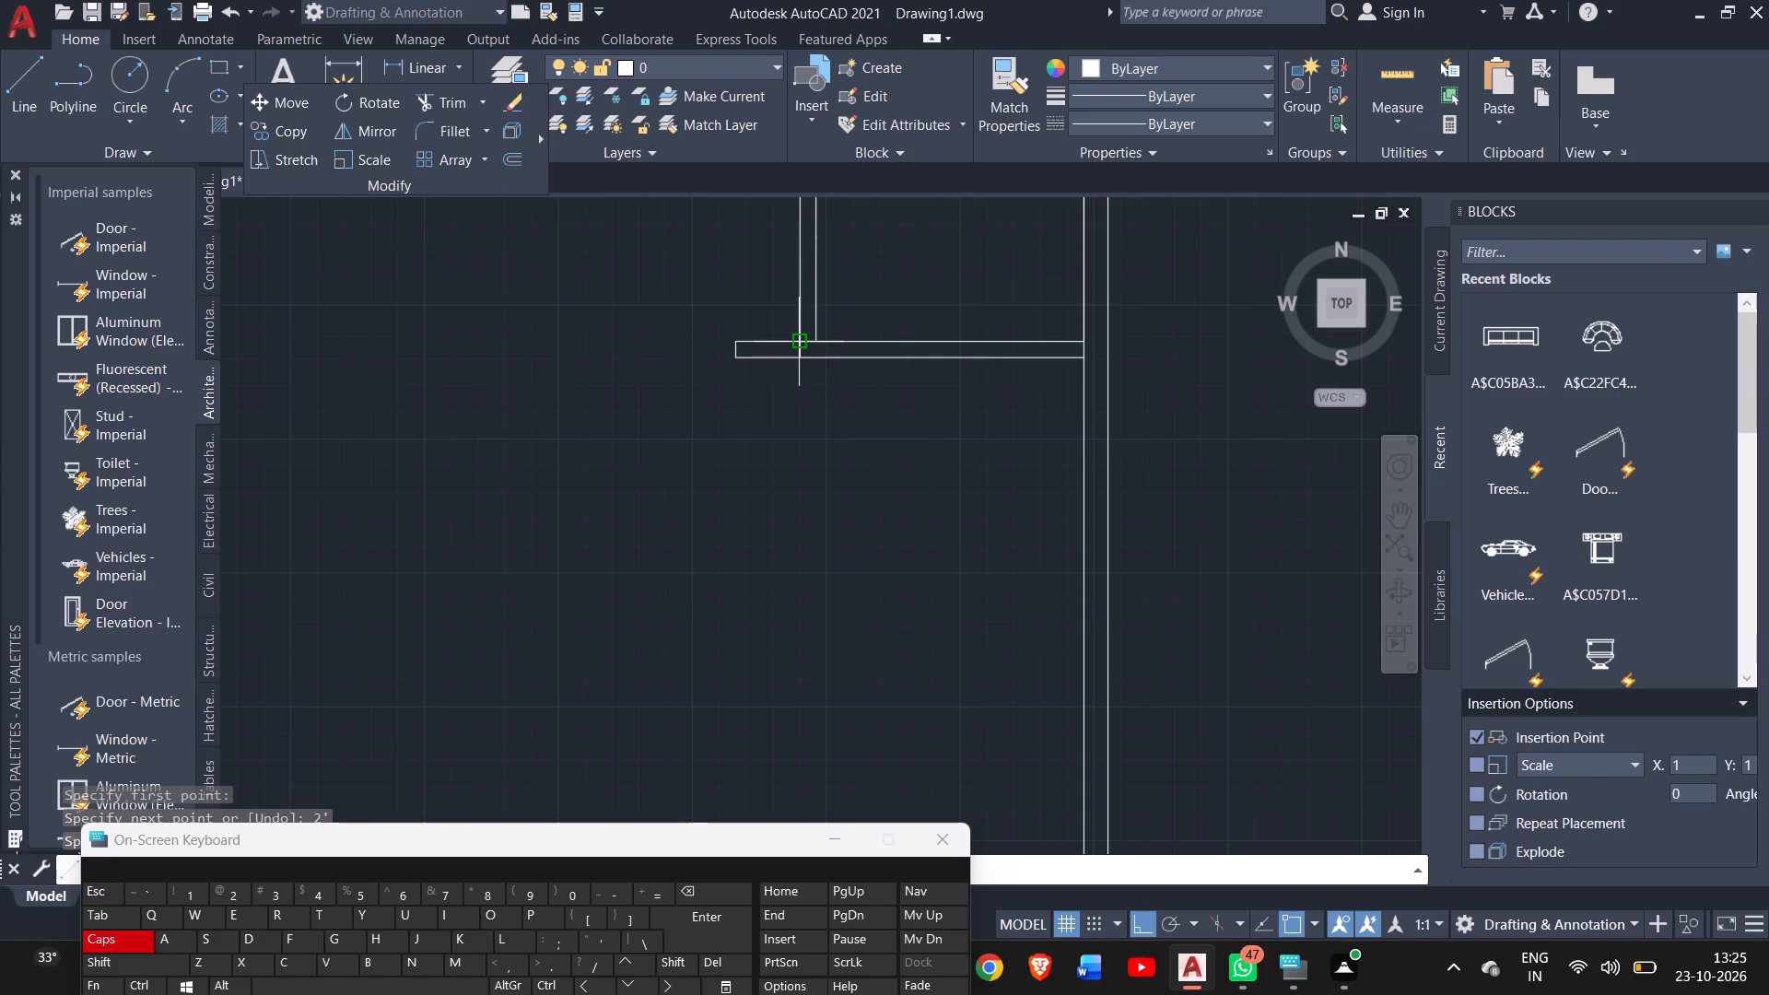
{"action": "left_click", "coordinate": [797, 337]}
{"action": "right_click", "coordinate": [768, 322]}
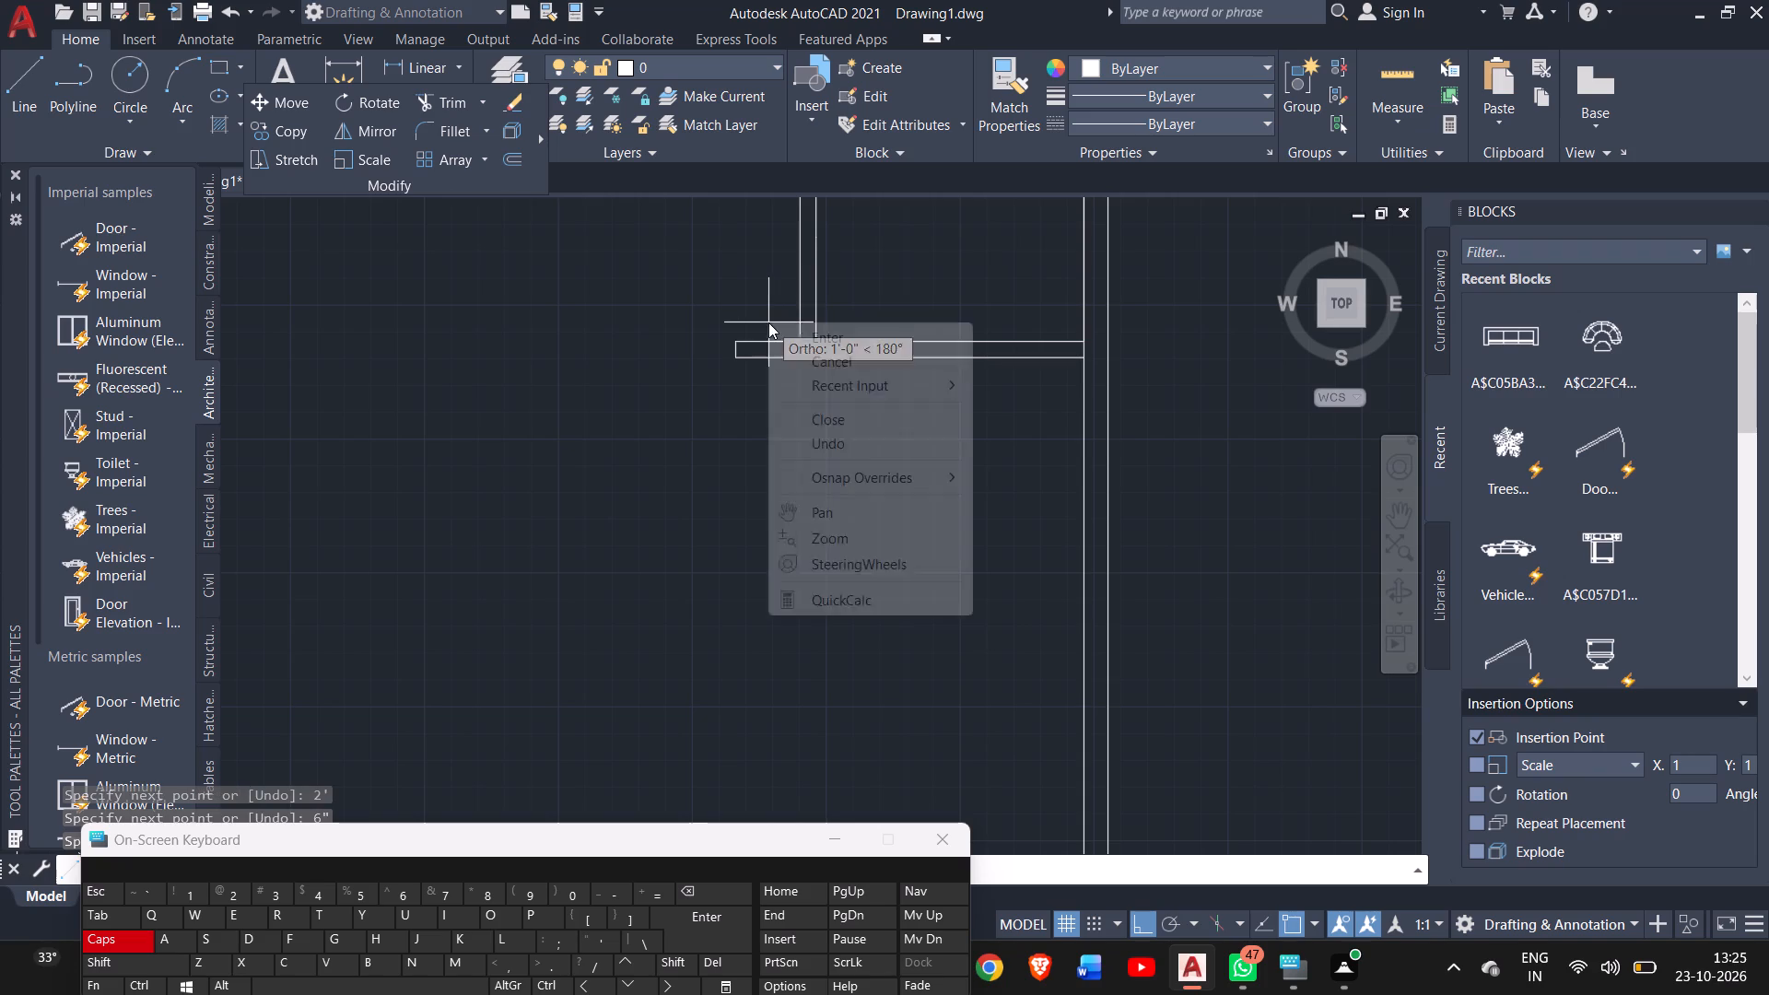
{"action": "left_click", "coordinate": [792, 338]}
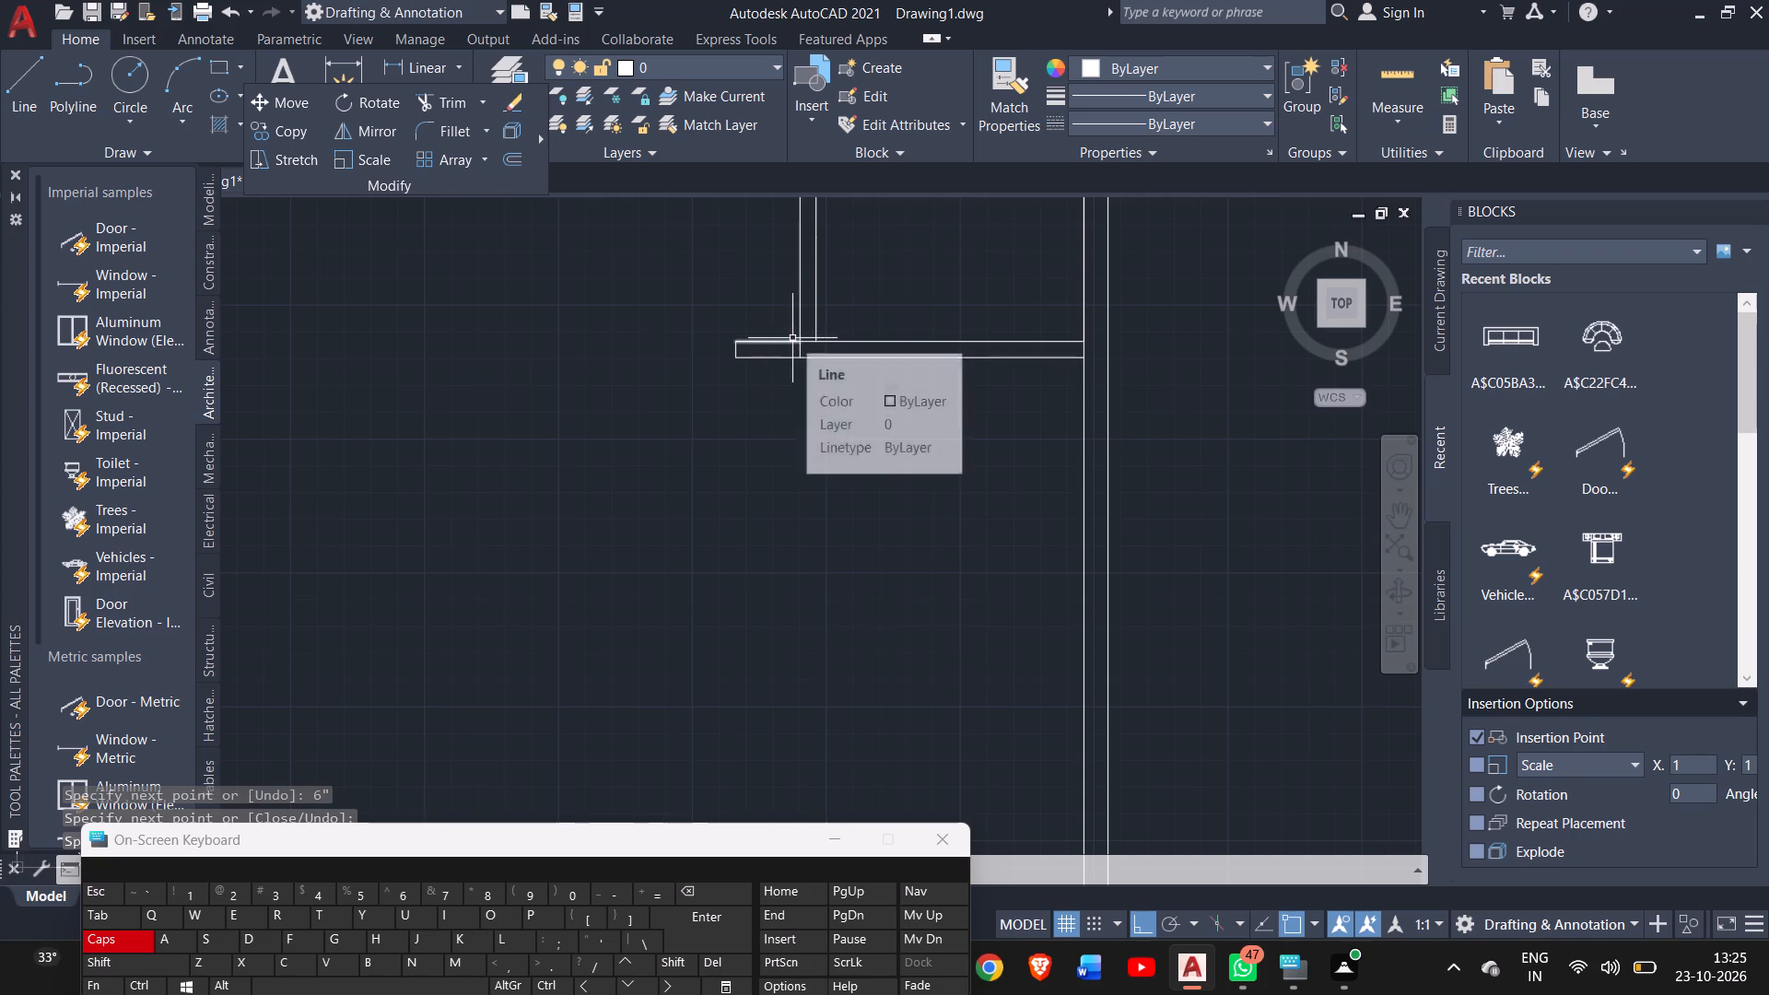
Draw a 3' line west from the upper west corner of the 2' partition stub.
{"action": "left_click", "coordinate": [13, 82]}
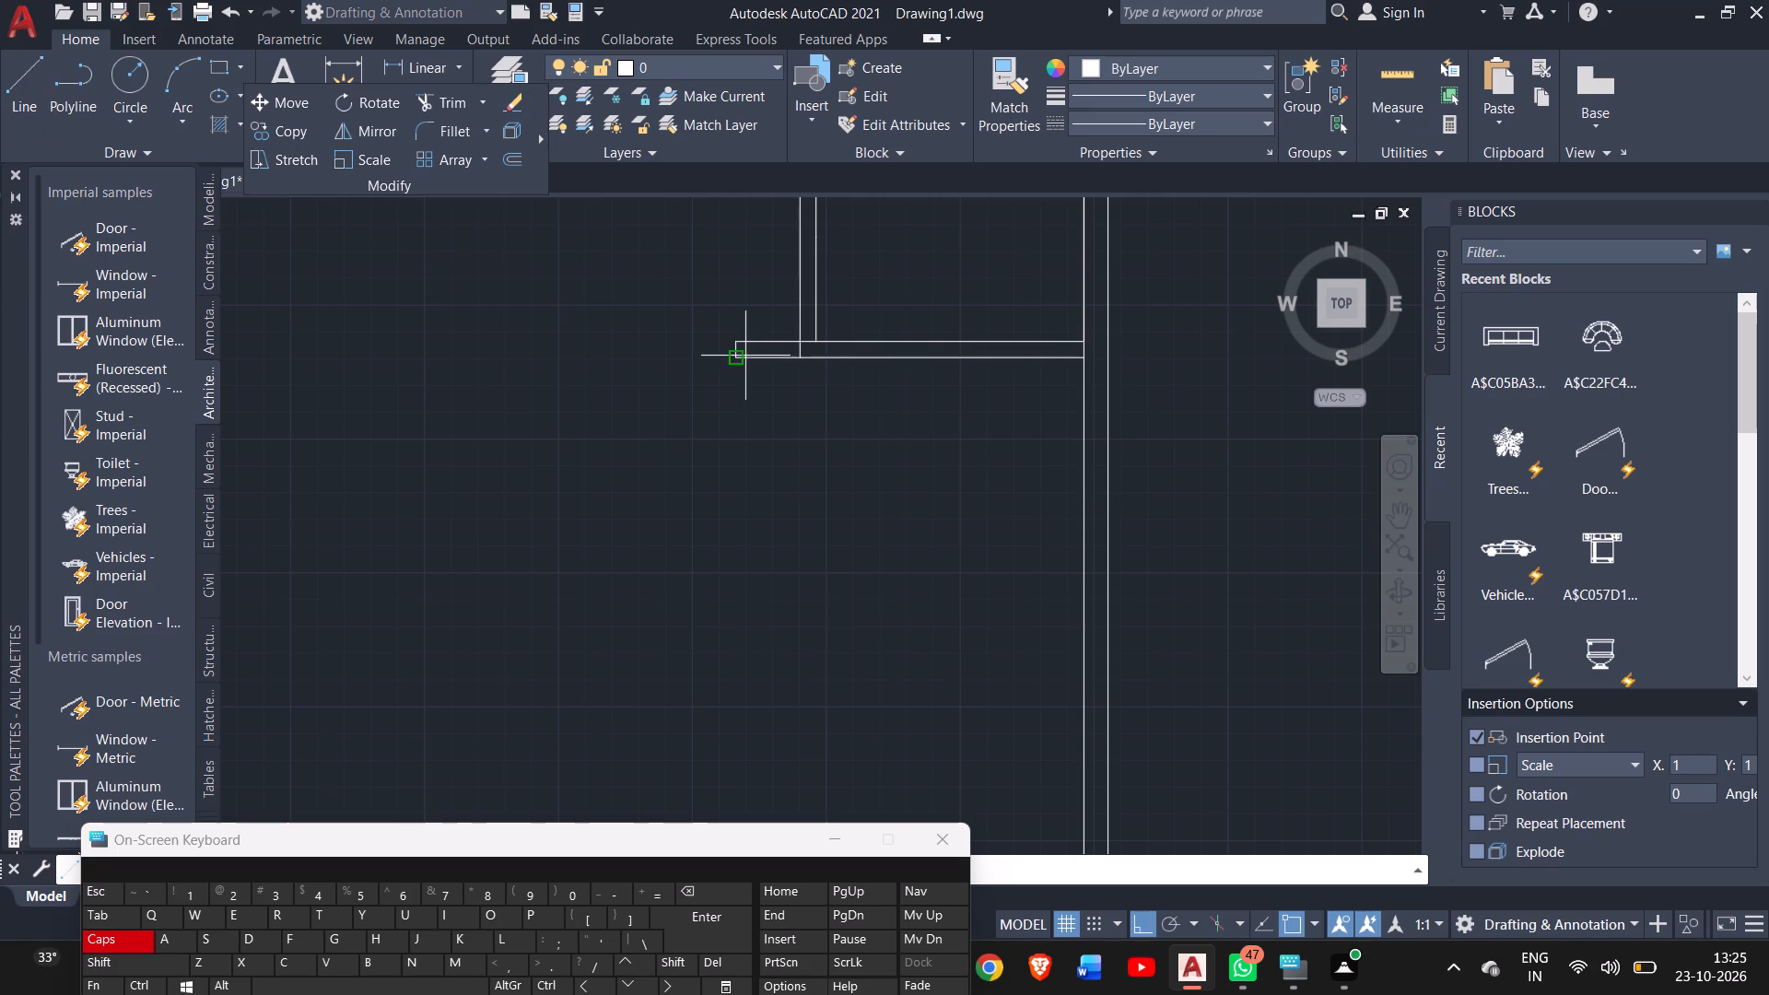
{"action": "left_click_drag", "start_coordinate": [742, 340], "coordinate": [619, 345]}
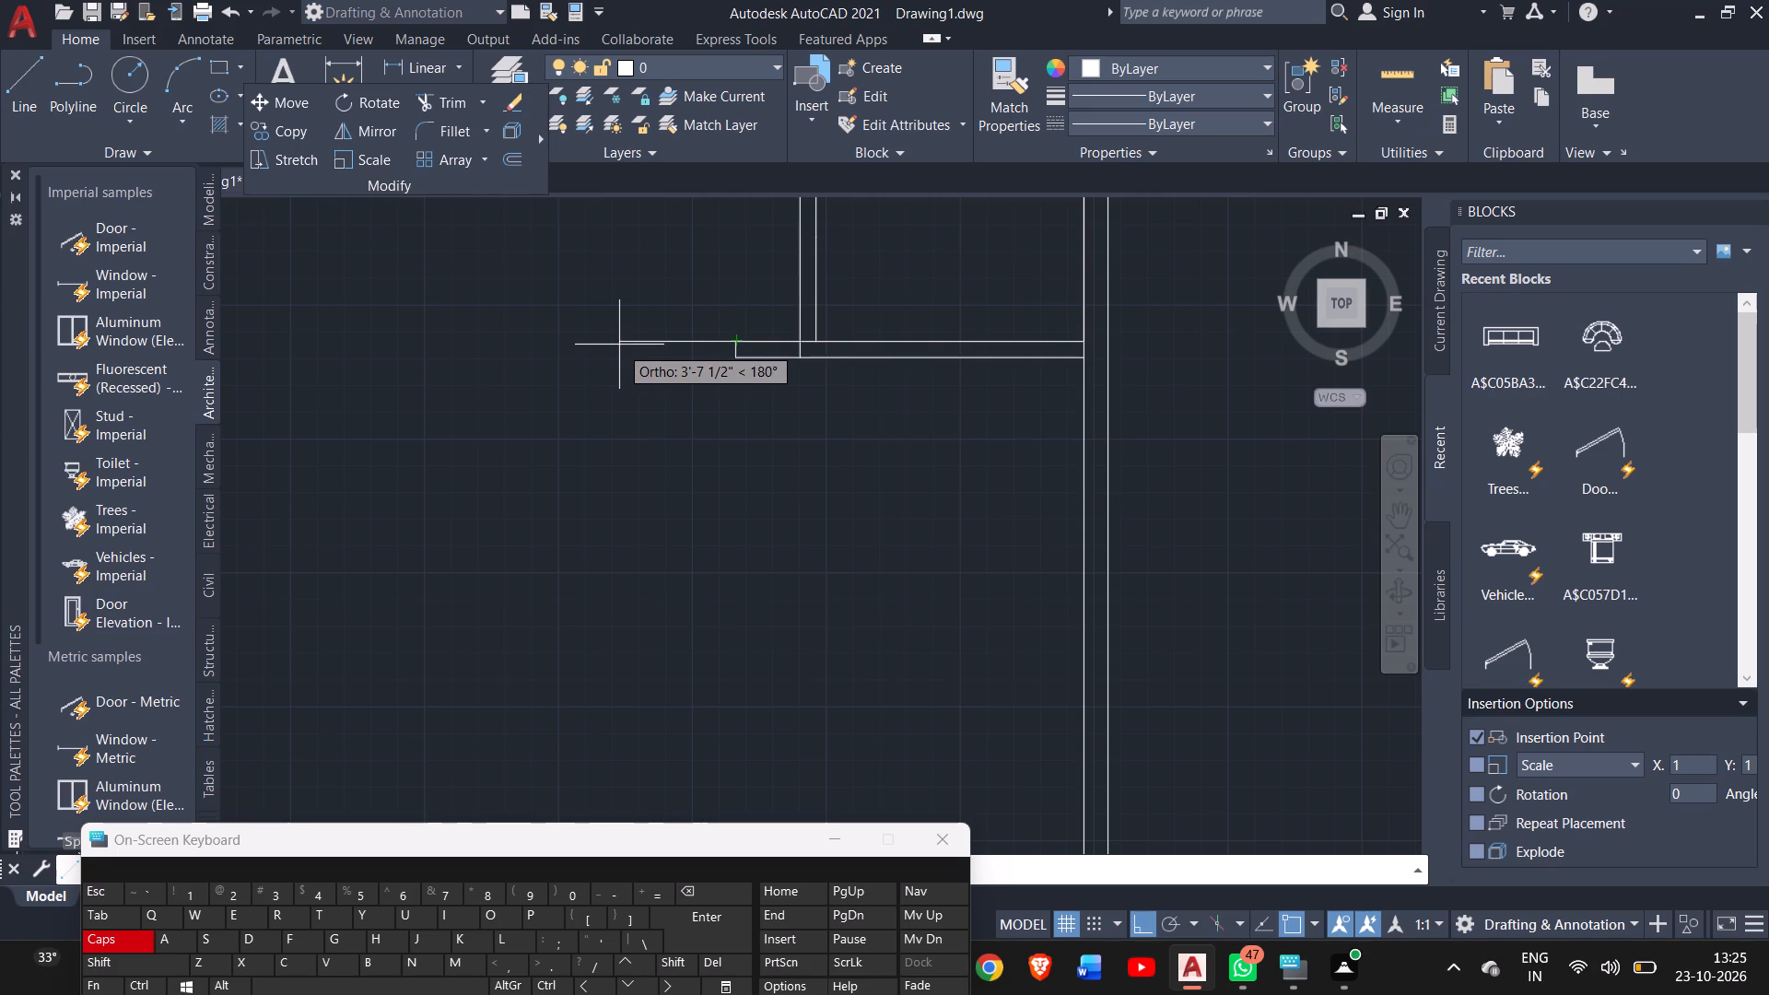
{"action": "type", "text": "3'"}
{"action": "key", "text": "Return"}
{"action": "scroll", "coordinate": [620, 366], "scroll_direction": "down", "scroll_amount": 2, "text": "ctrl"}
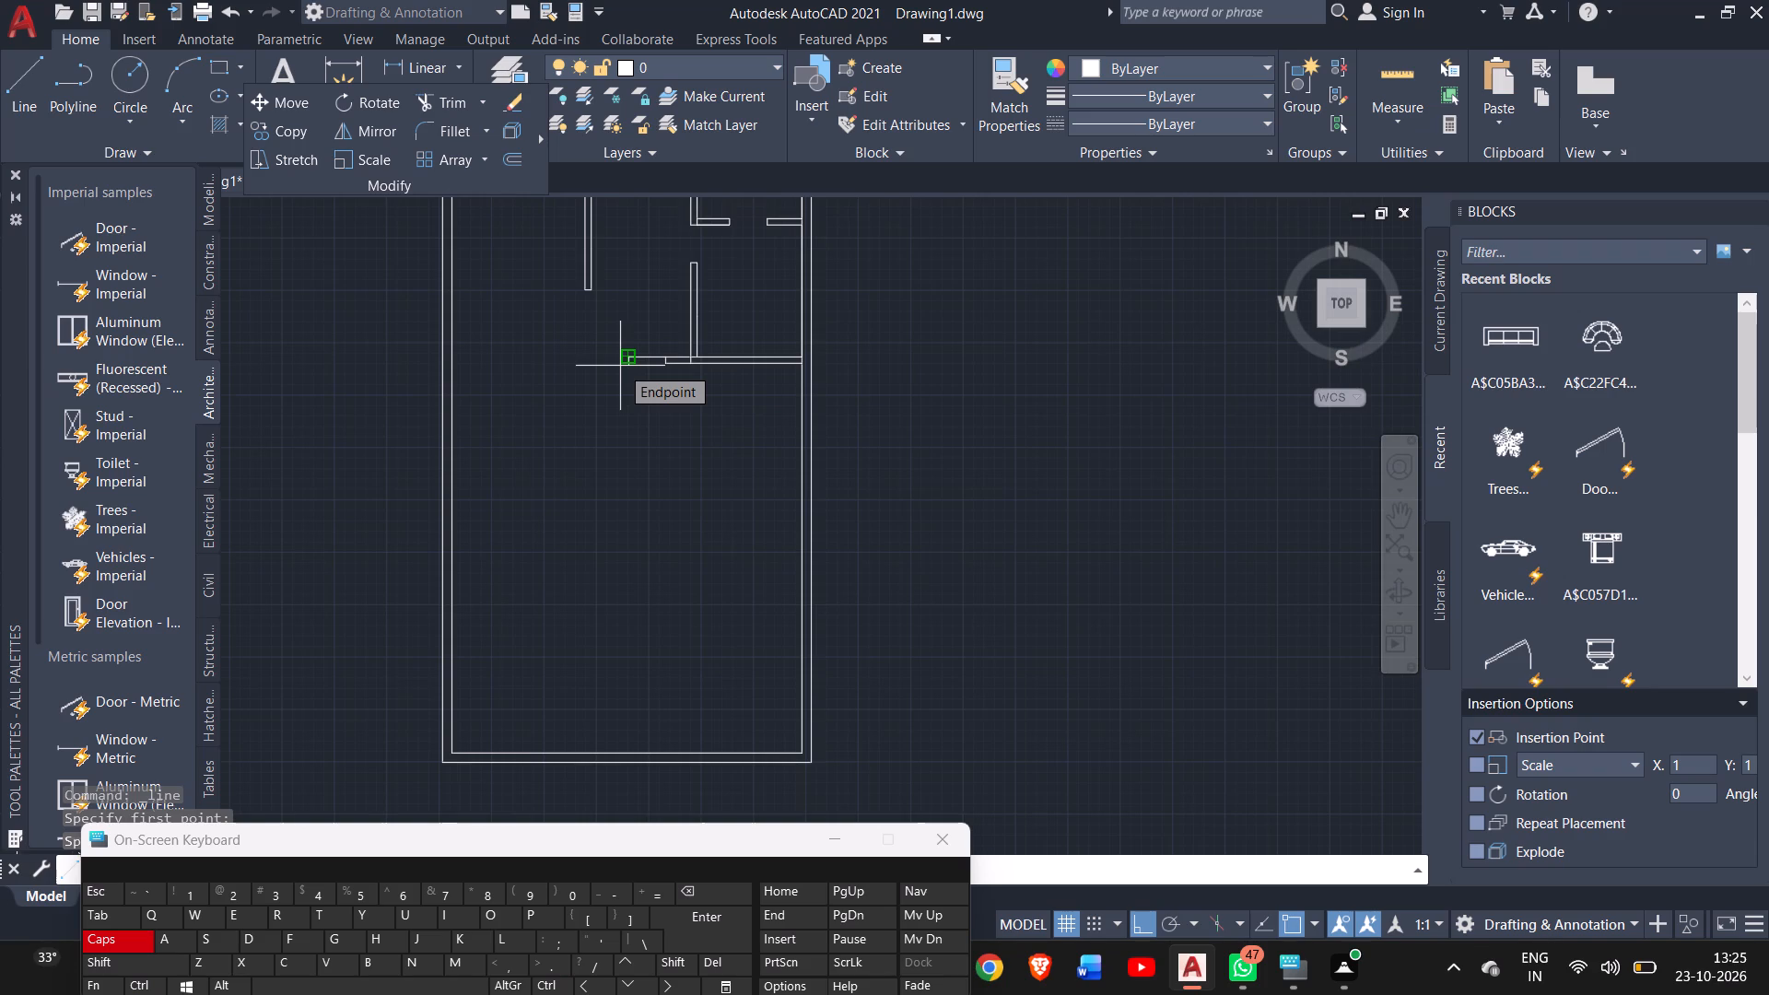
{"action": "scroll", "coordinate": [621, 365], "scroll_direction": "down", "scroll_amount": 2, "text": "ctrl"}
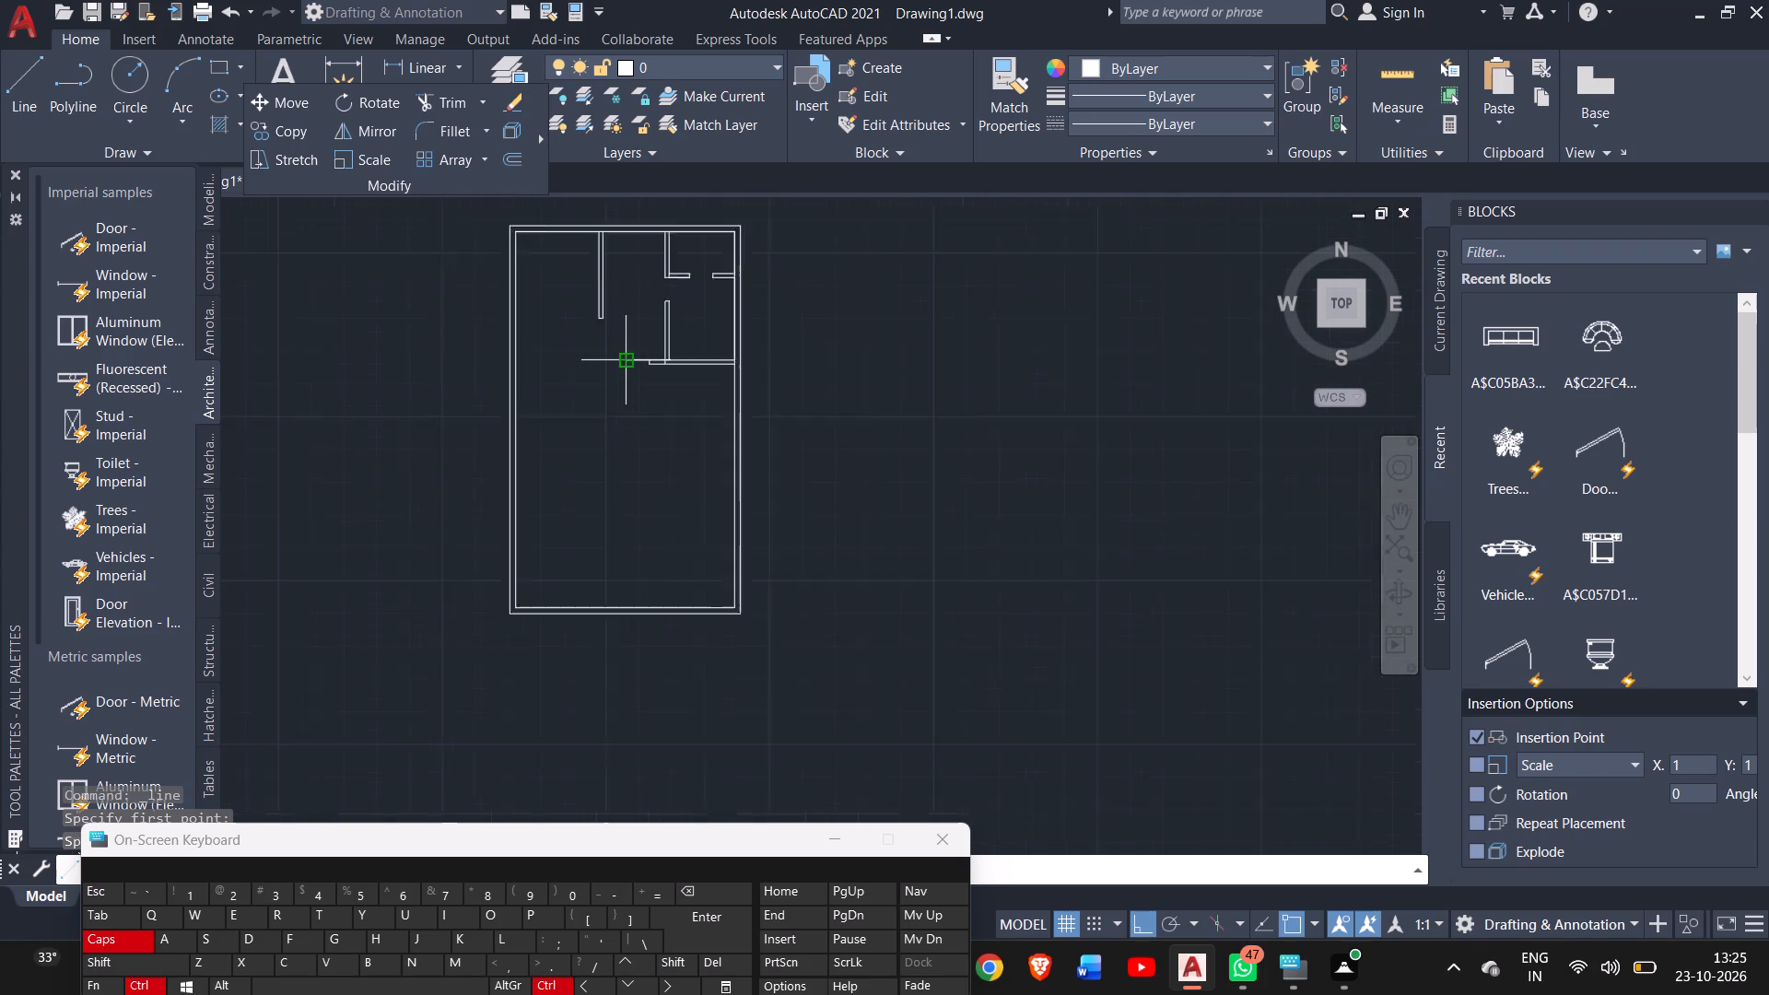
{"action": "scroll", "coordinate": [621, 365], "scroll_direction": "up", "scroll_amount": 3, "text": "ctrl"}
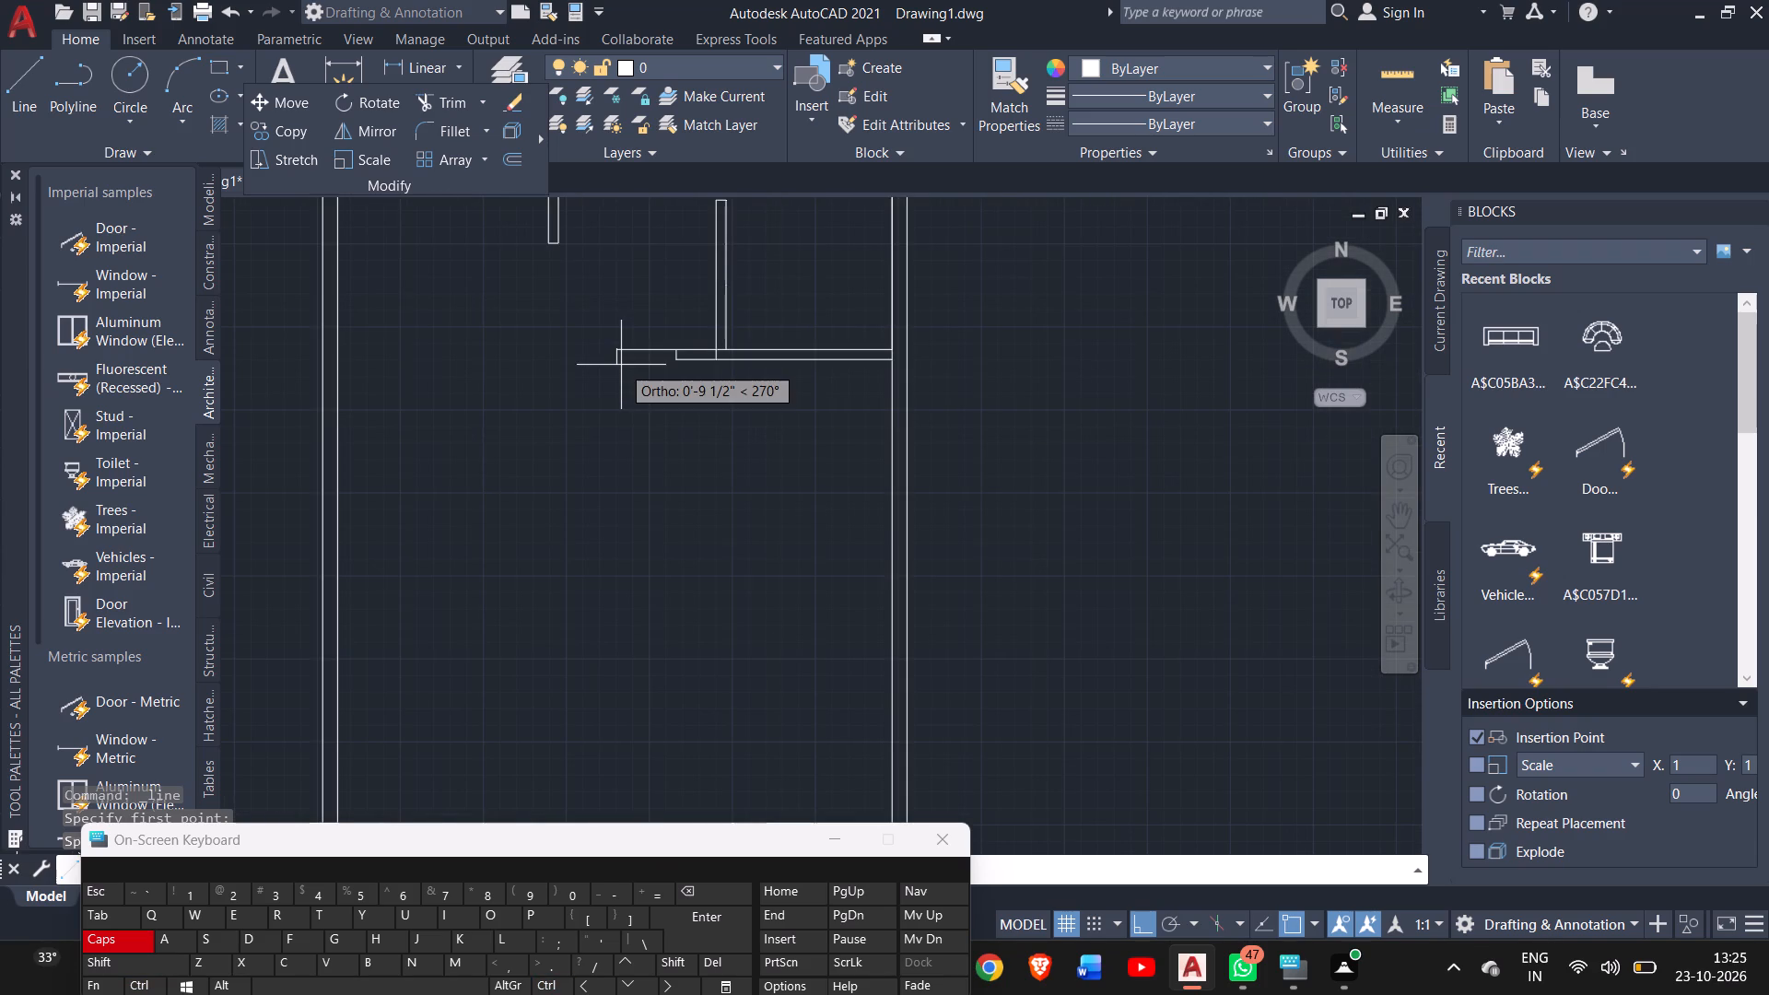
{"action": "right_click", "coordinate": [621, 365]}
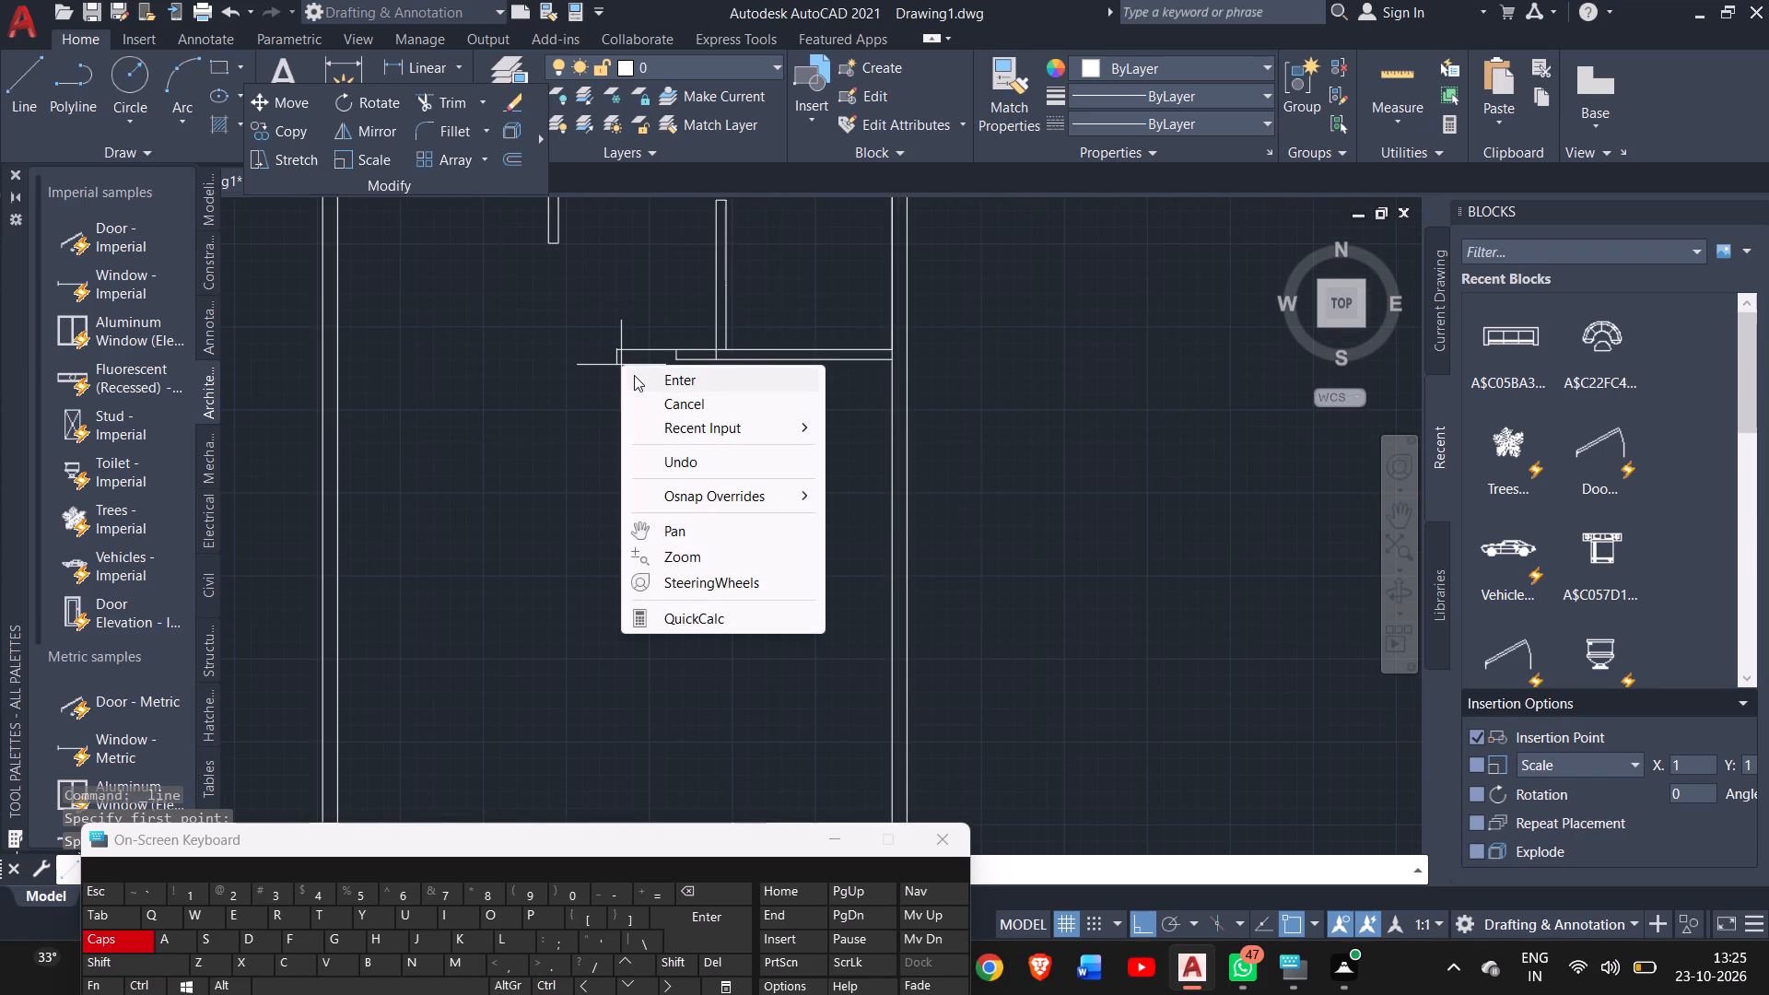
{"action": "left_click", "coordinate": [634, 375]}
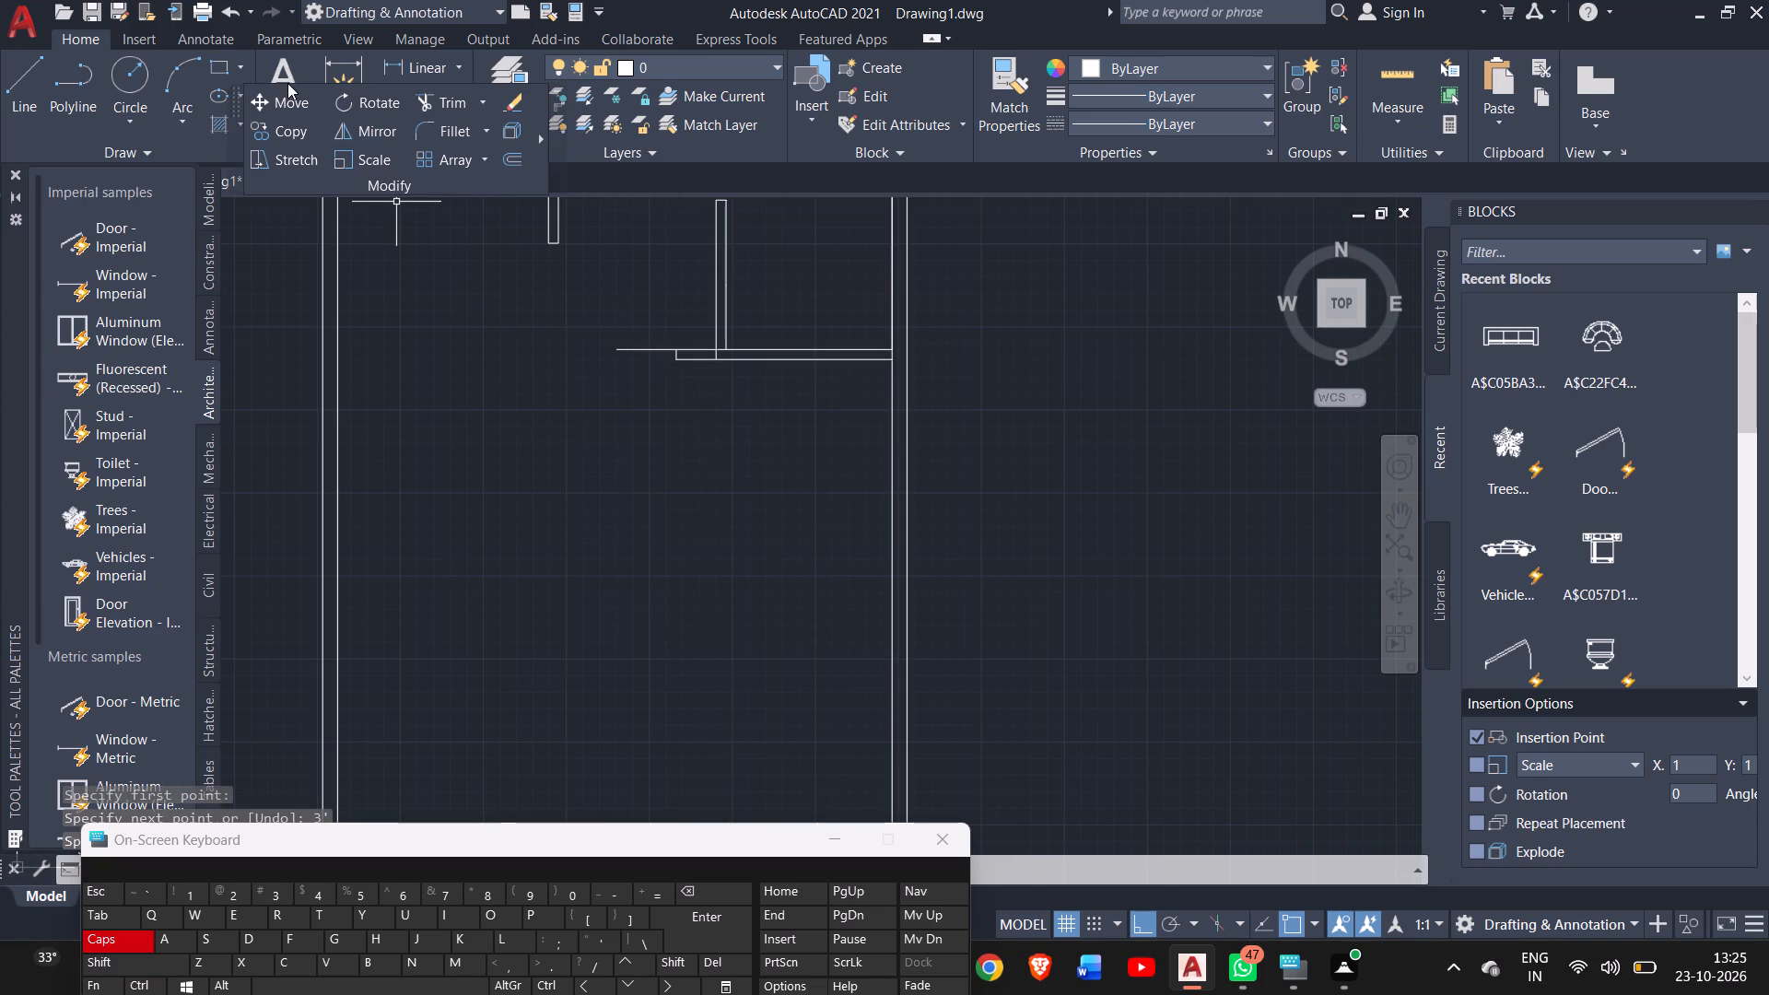
Trim the 2' stub's faces and the 3' line west of it back to the vertical partition.
{"action": "left_click", "coordinate": [459, 107]}
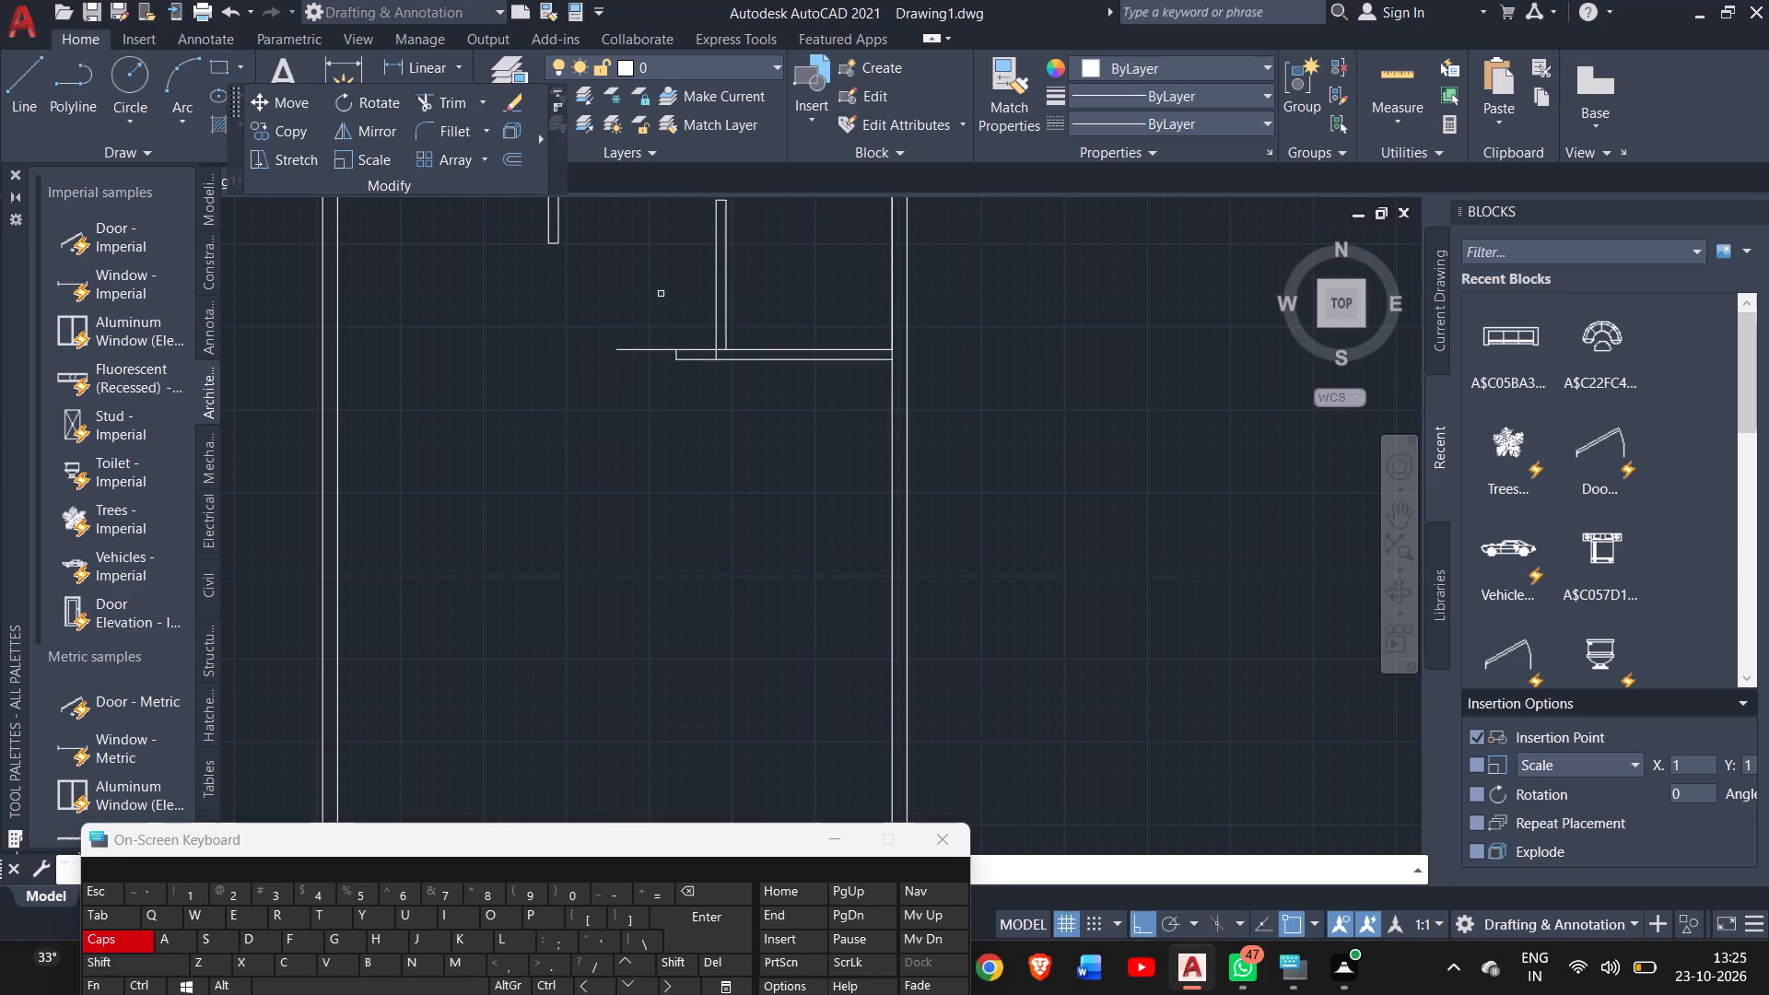
{"action": "left_click_drag", "start_coordinate": [672, 304], "coordinate": [745, 425]}
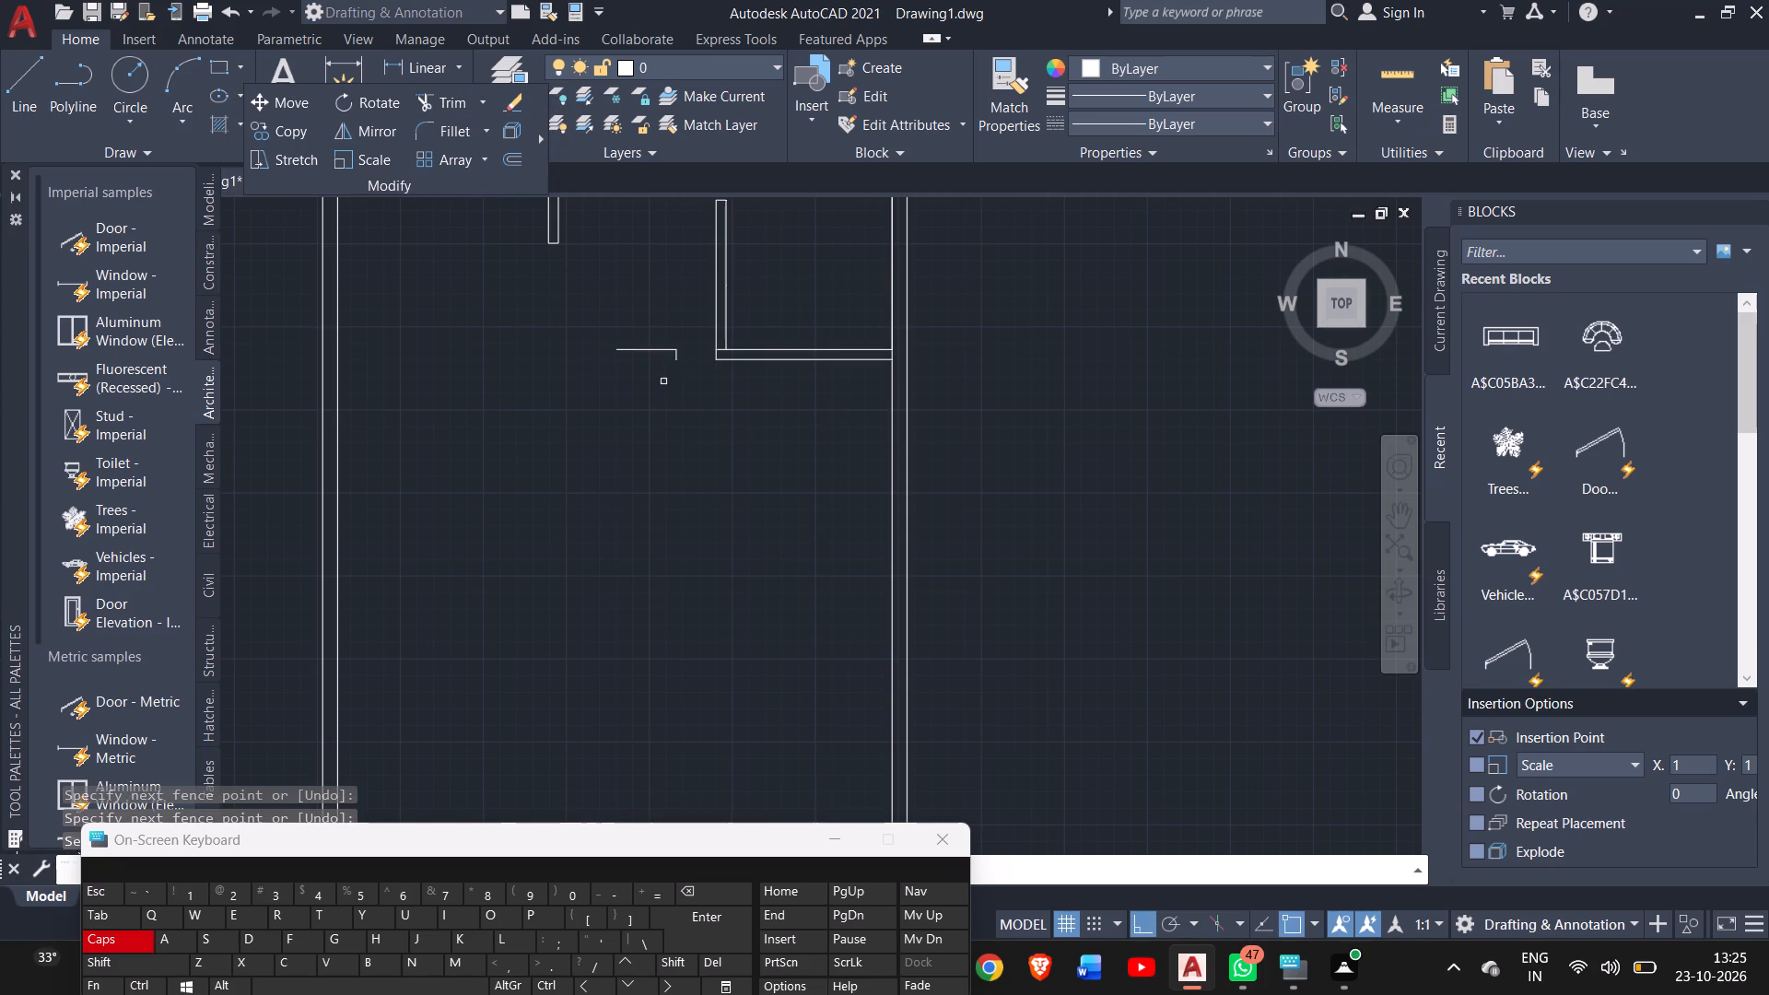
{"action": "left_click_drag", "start_coordinate": [637, 325], "coordinate": [680, 379]}
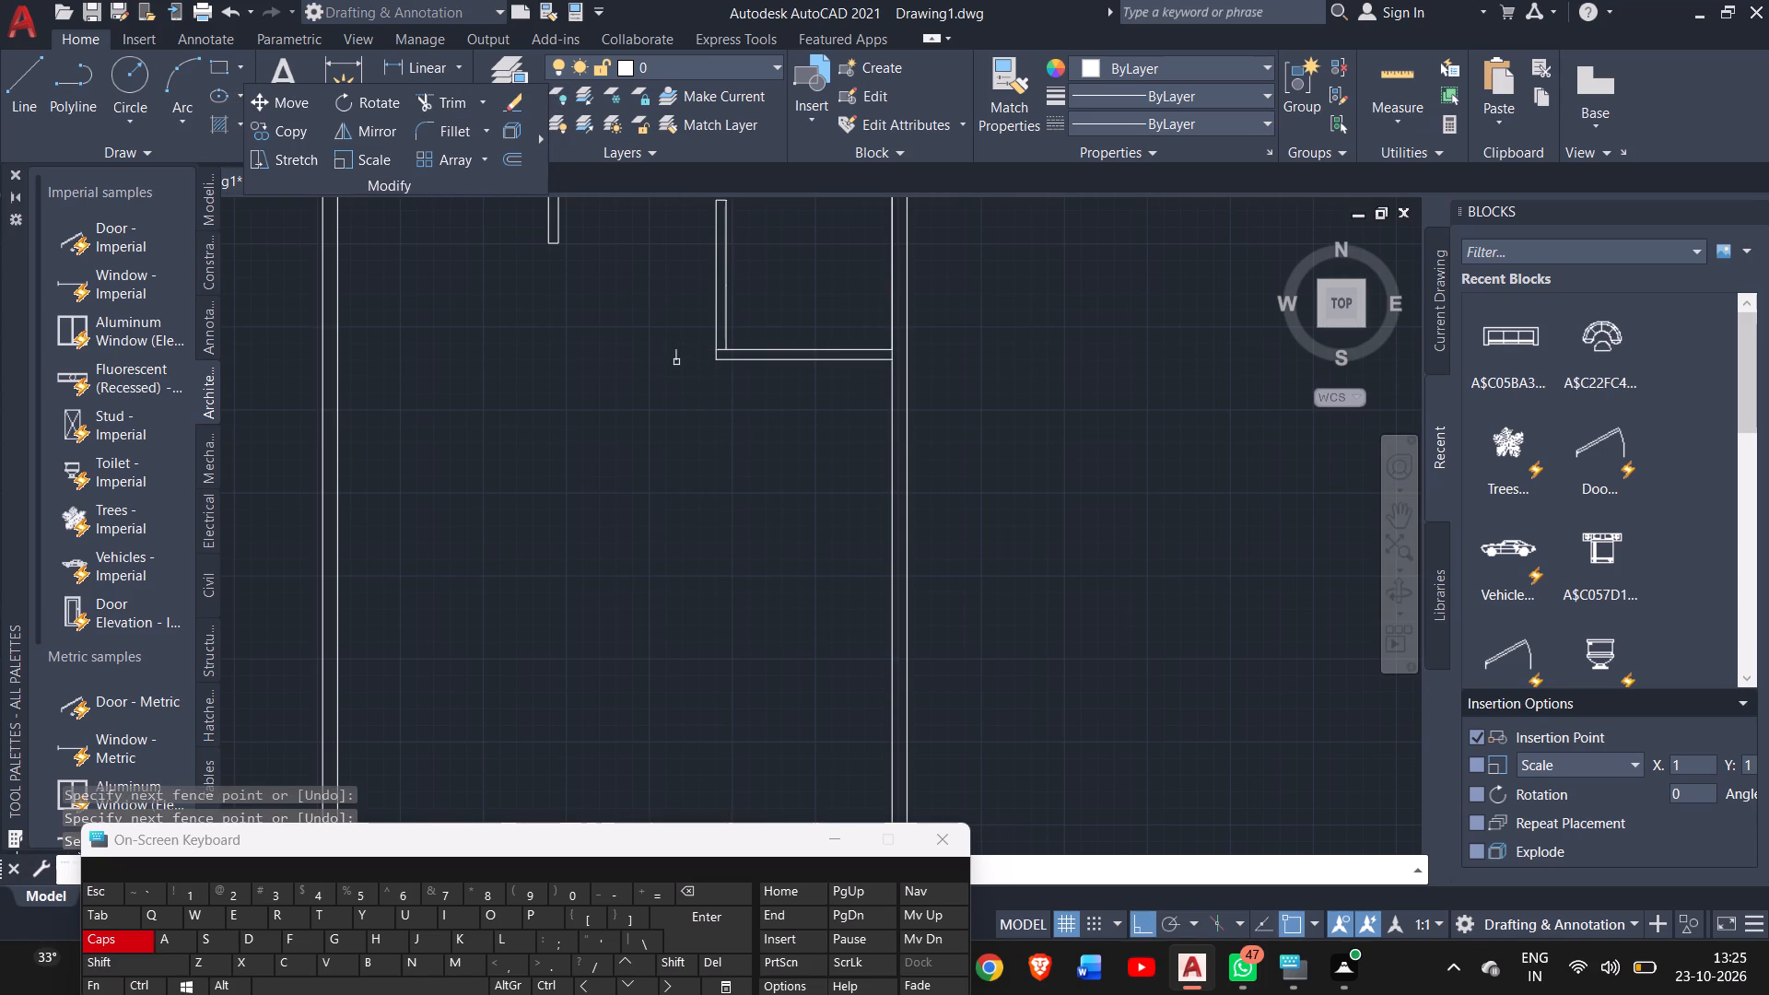
{"action": "left_click", "coordinate": [670, 361]}
{"action": "right_click", "coordinate": [670, 361]}
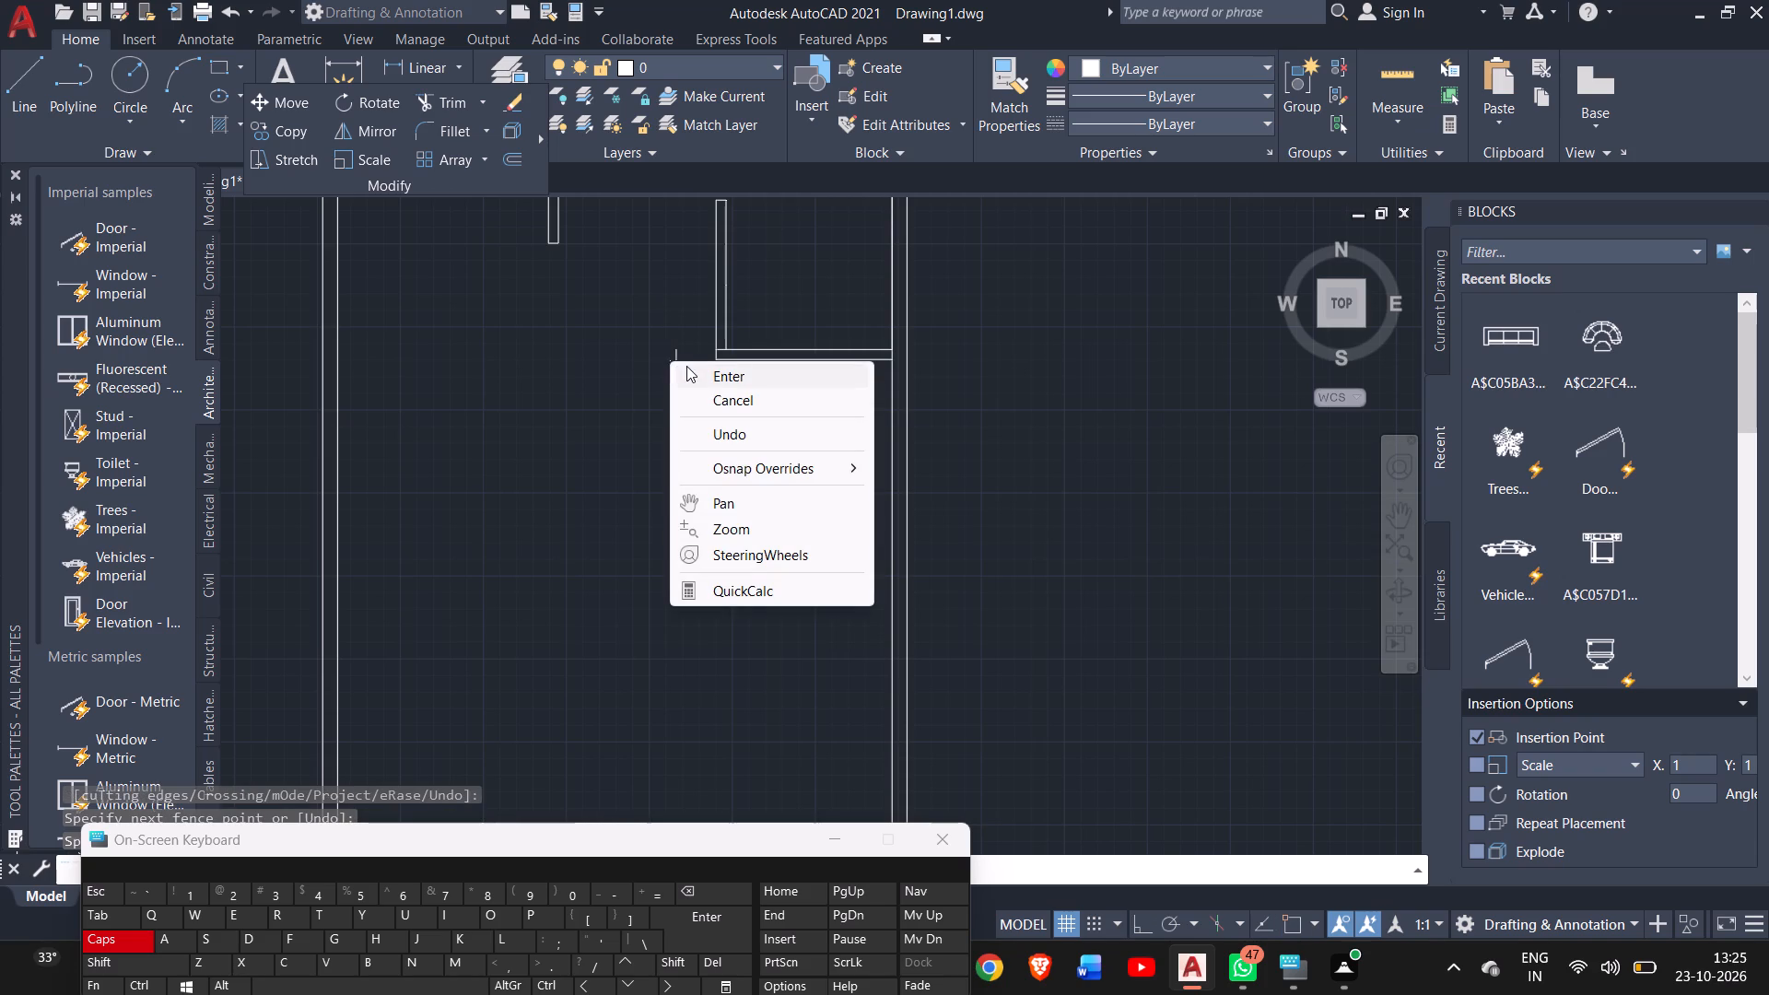
{"action": "left_click", "coordinate": [686, 366]}
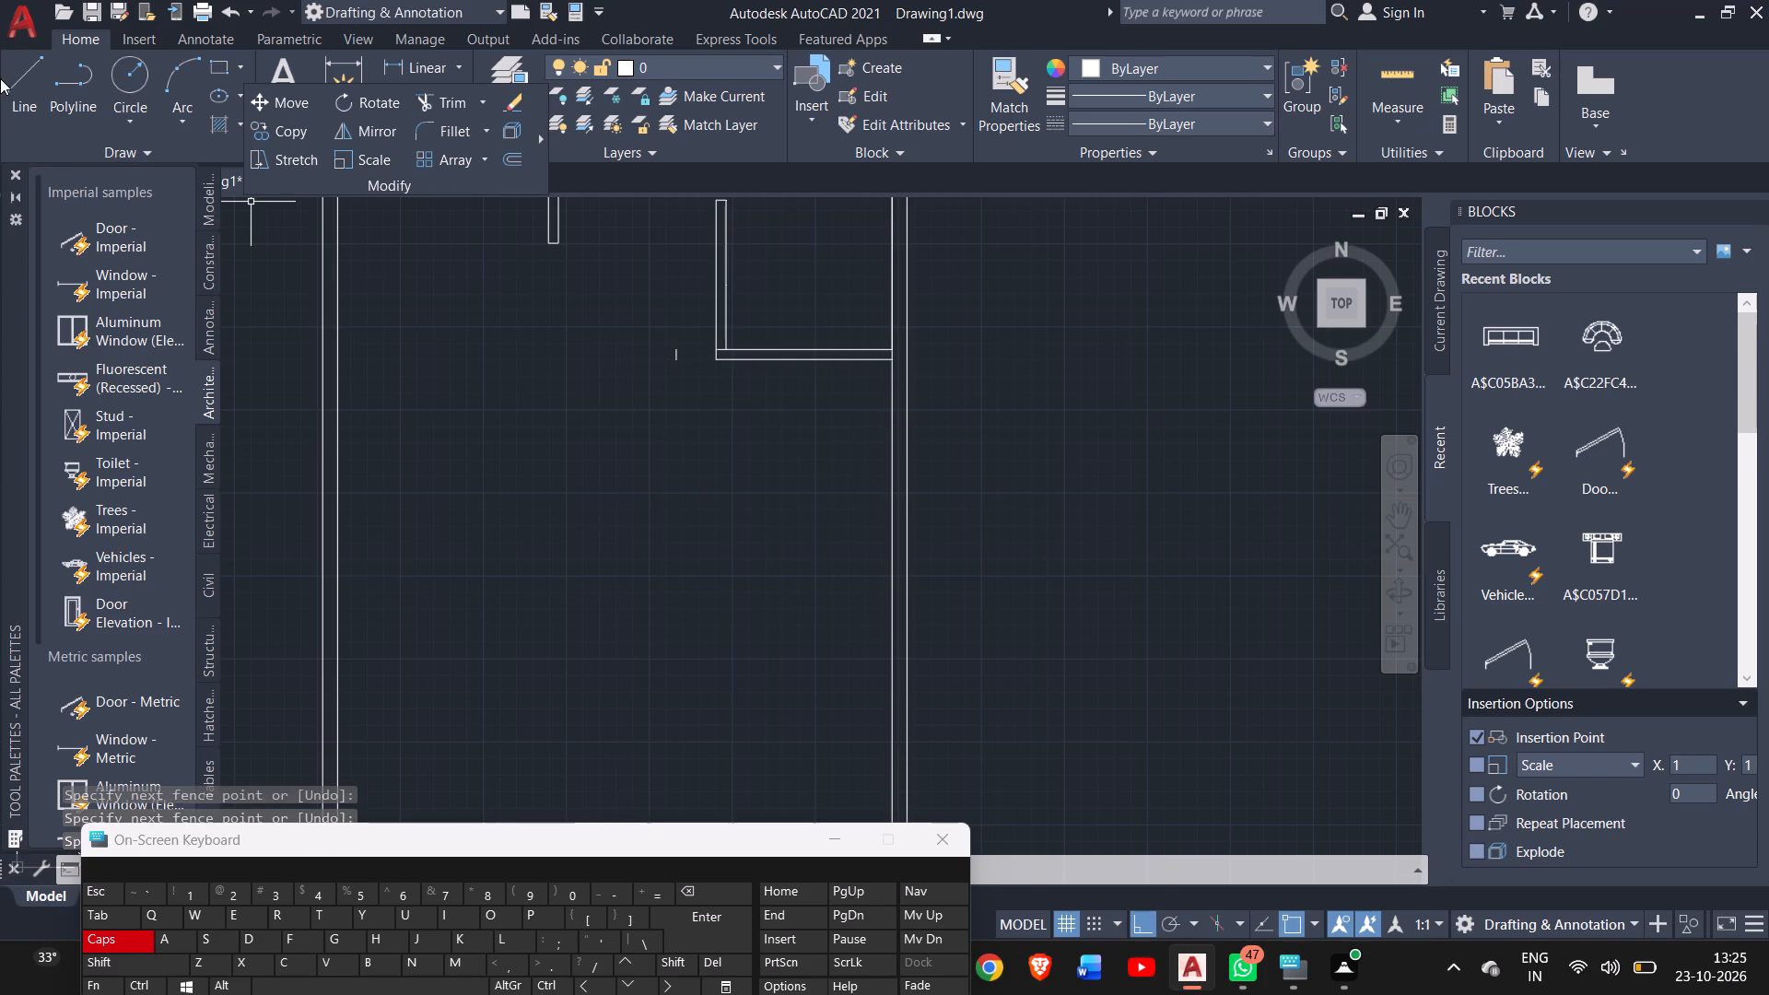
Draw a stub 2" west from the partition's lower corner and 6" up, closing its outline back at the vertical partition.
{"action": "left_click", "coordinate": [6, 77]}
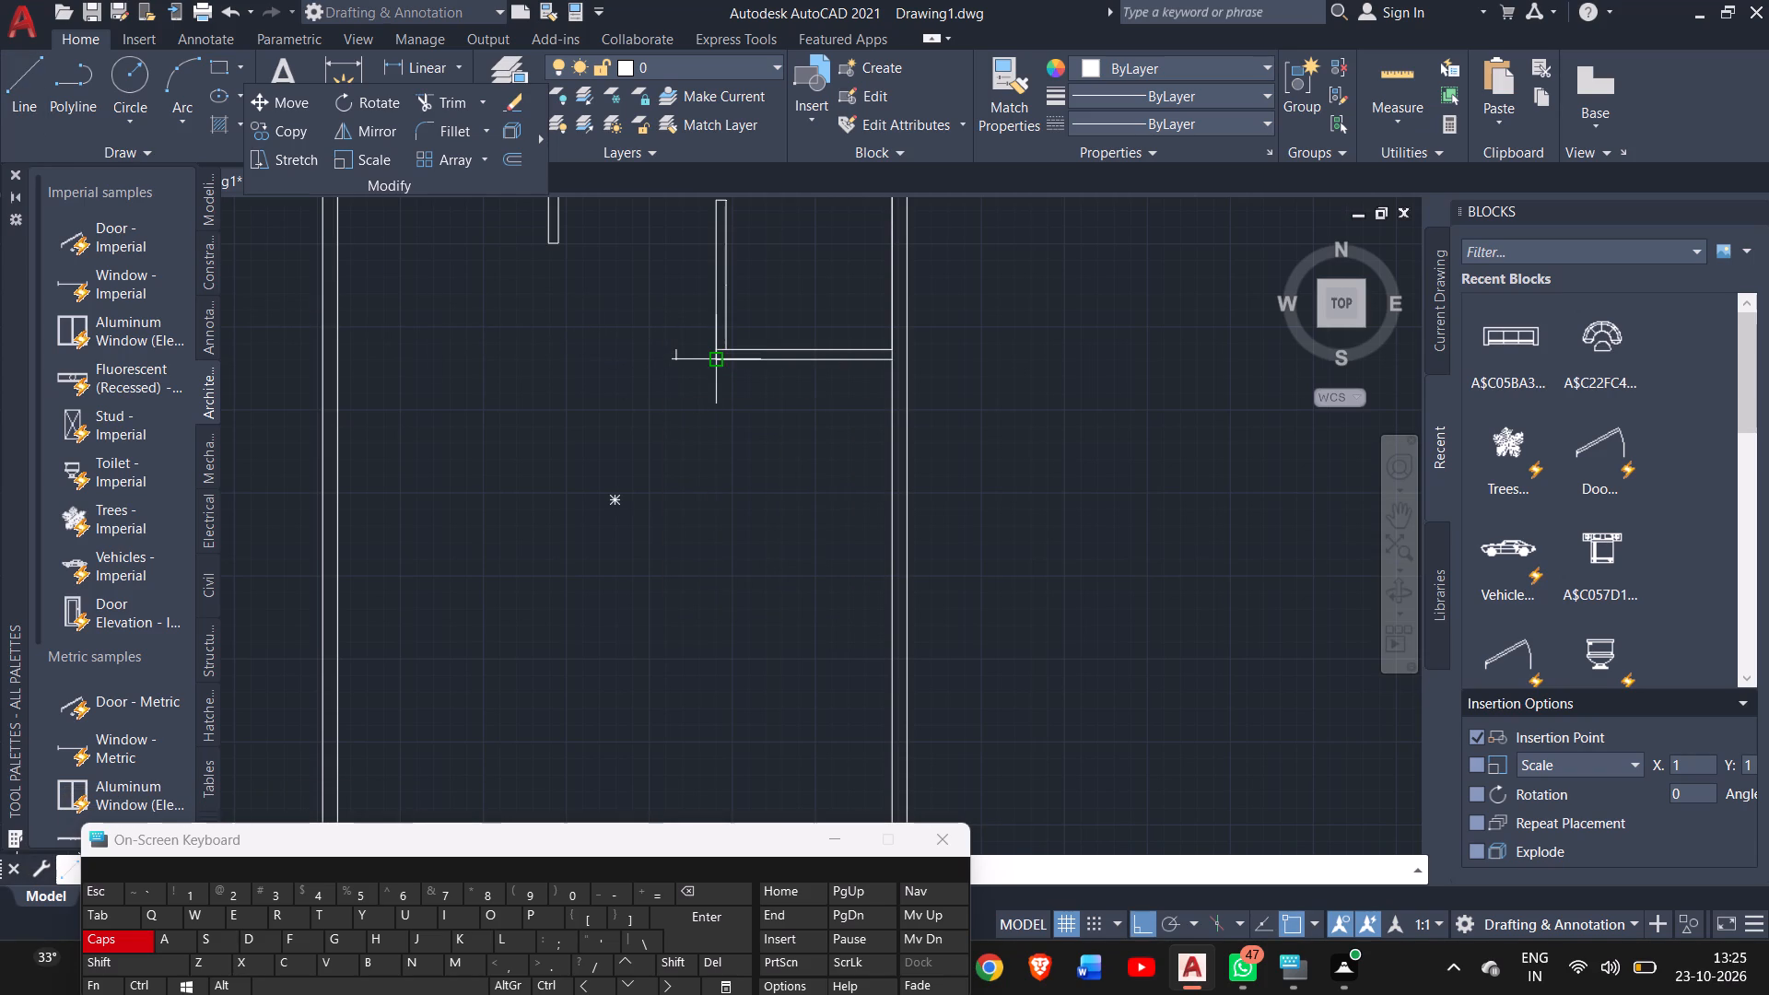
{"action": "left_click_drag", "start_coordinate": [716, 365], "coordinate": [662, 370]}
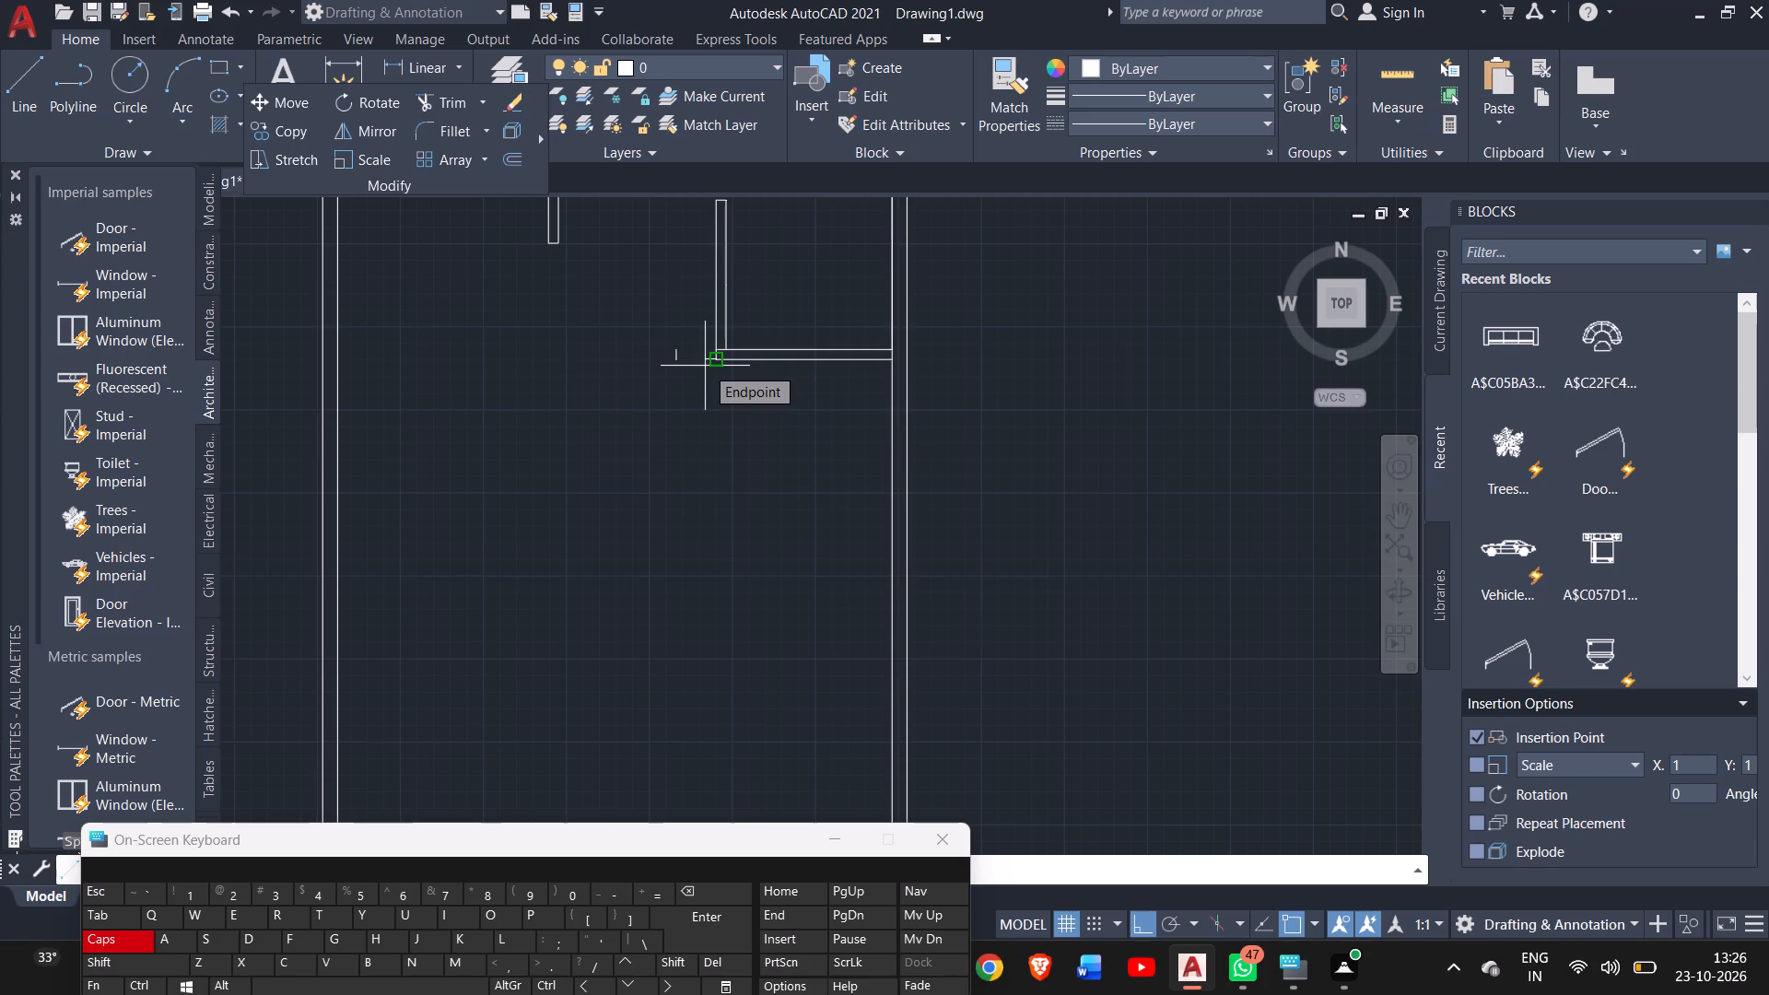
{"action": "key", "text": "2"}
{"action": "key", "text": "shift+quotedbl"}
{"action": "key", "text": "Return"}
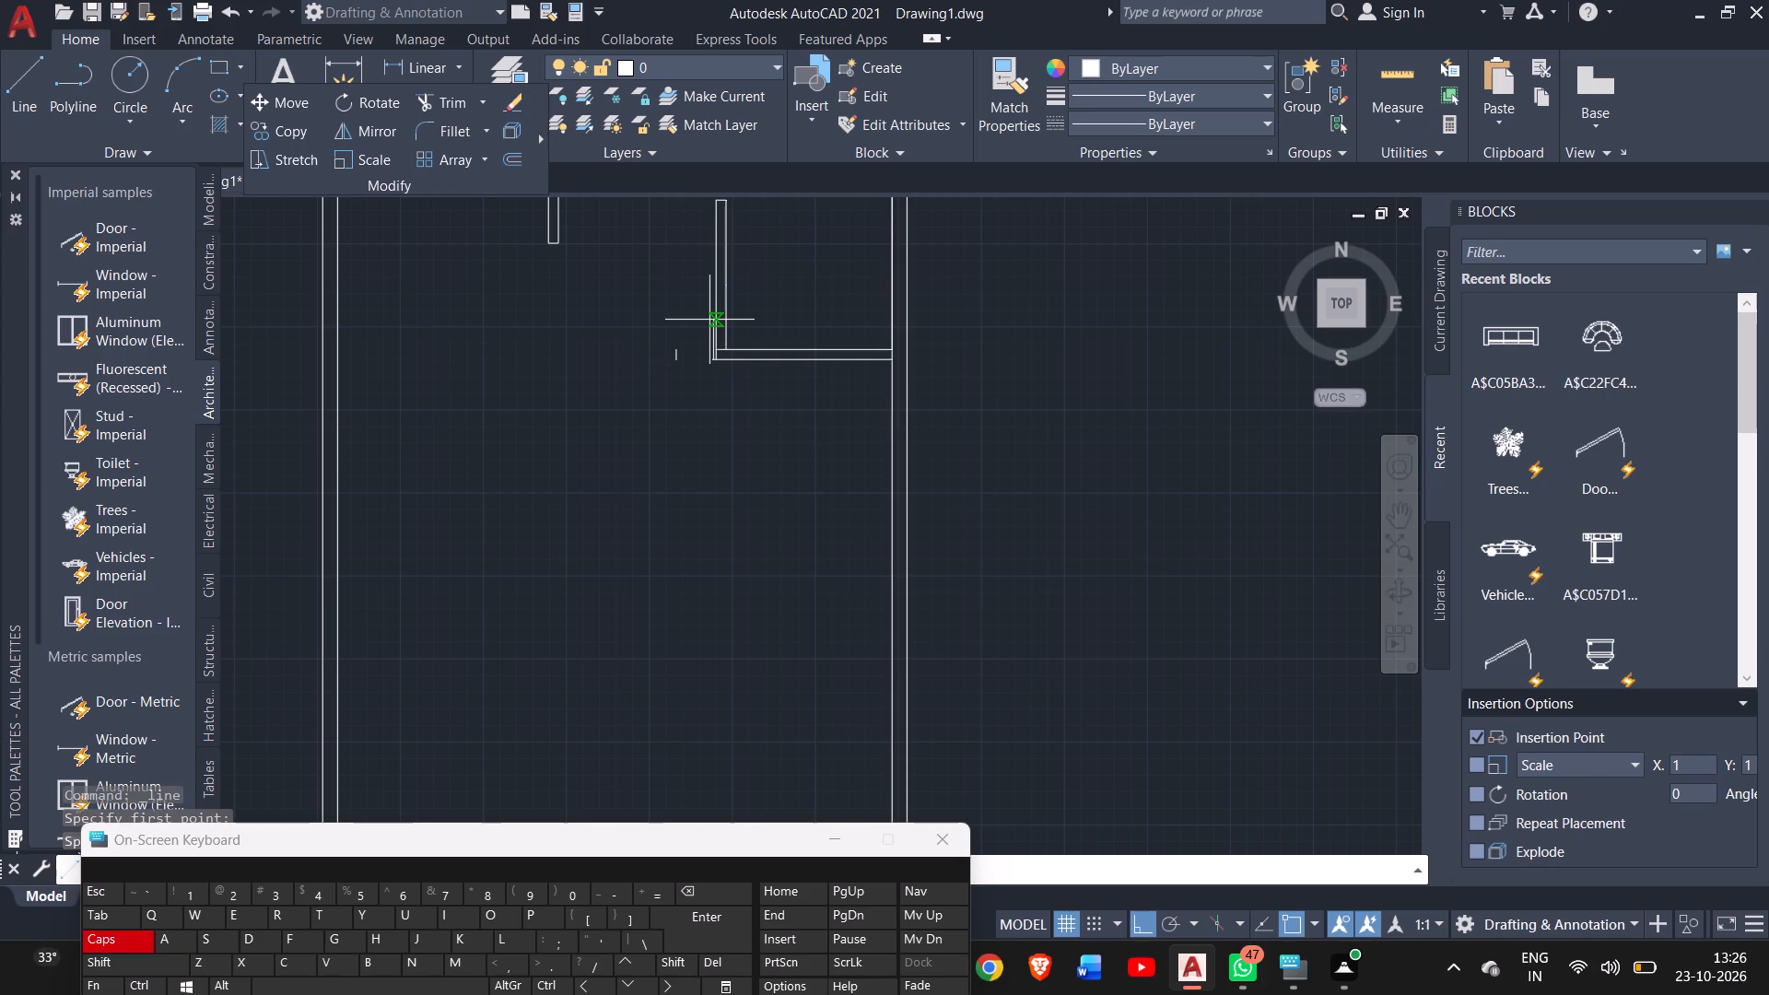
{"action": "scroll", "coordinate": [709, 320], "scroll_direction": "up", "scroll_amount": 3, "text": "ctrl"}
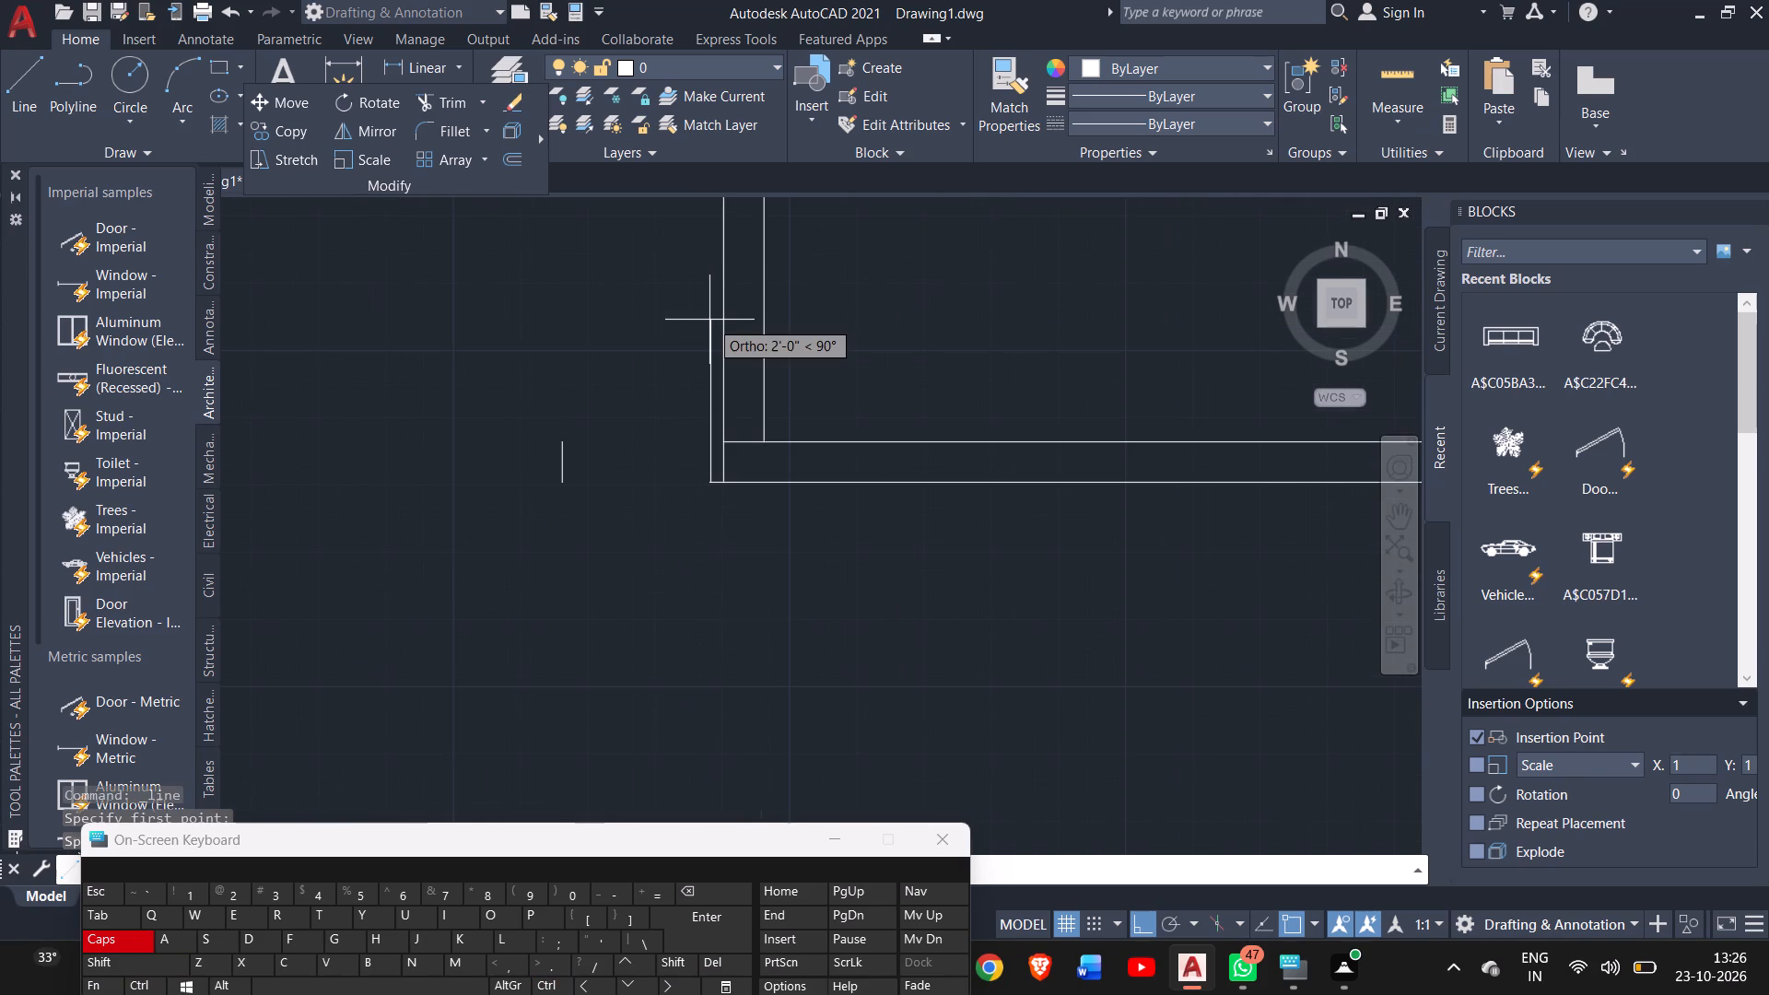
{"action": "key", "text": "6"}
{"action": "key", "text": "shift+quotedbl"}
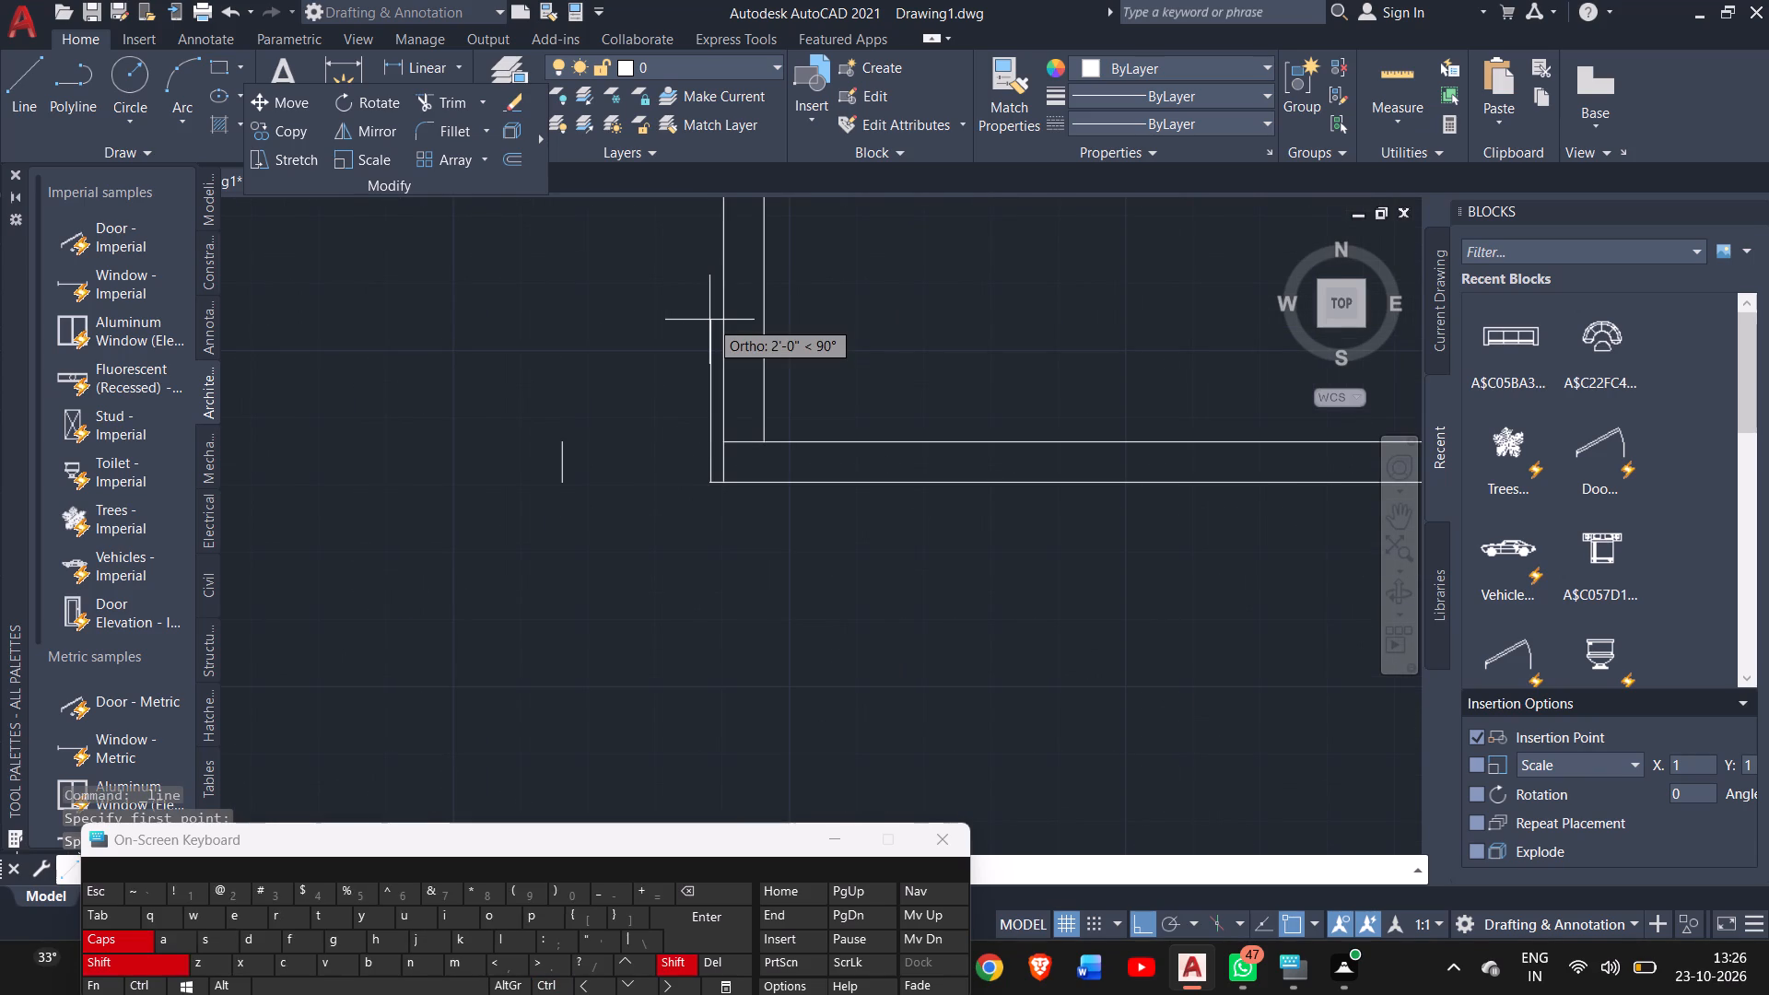
{"action": "key", "text": "Return"}
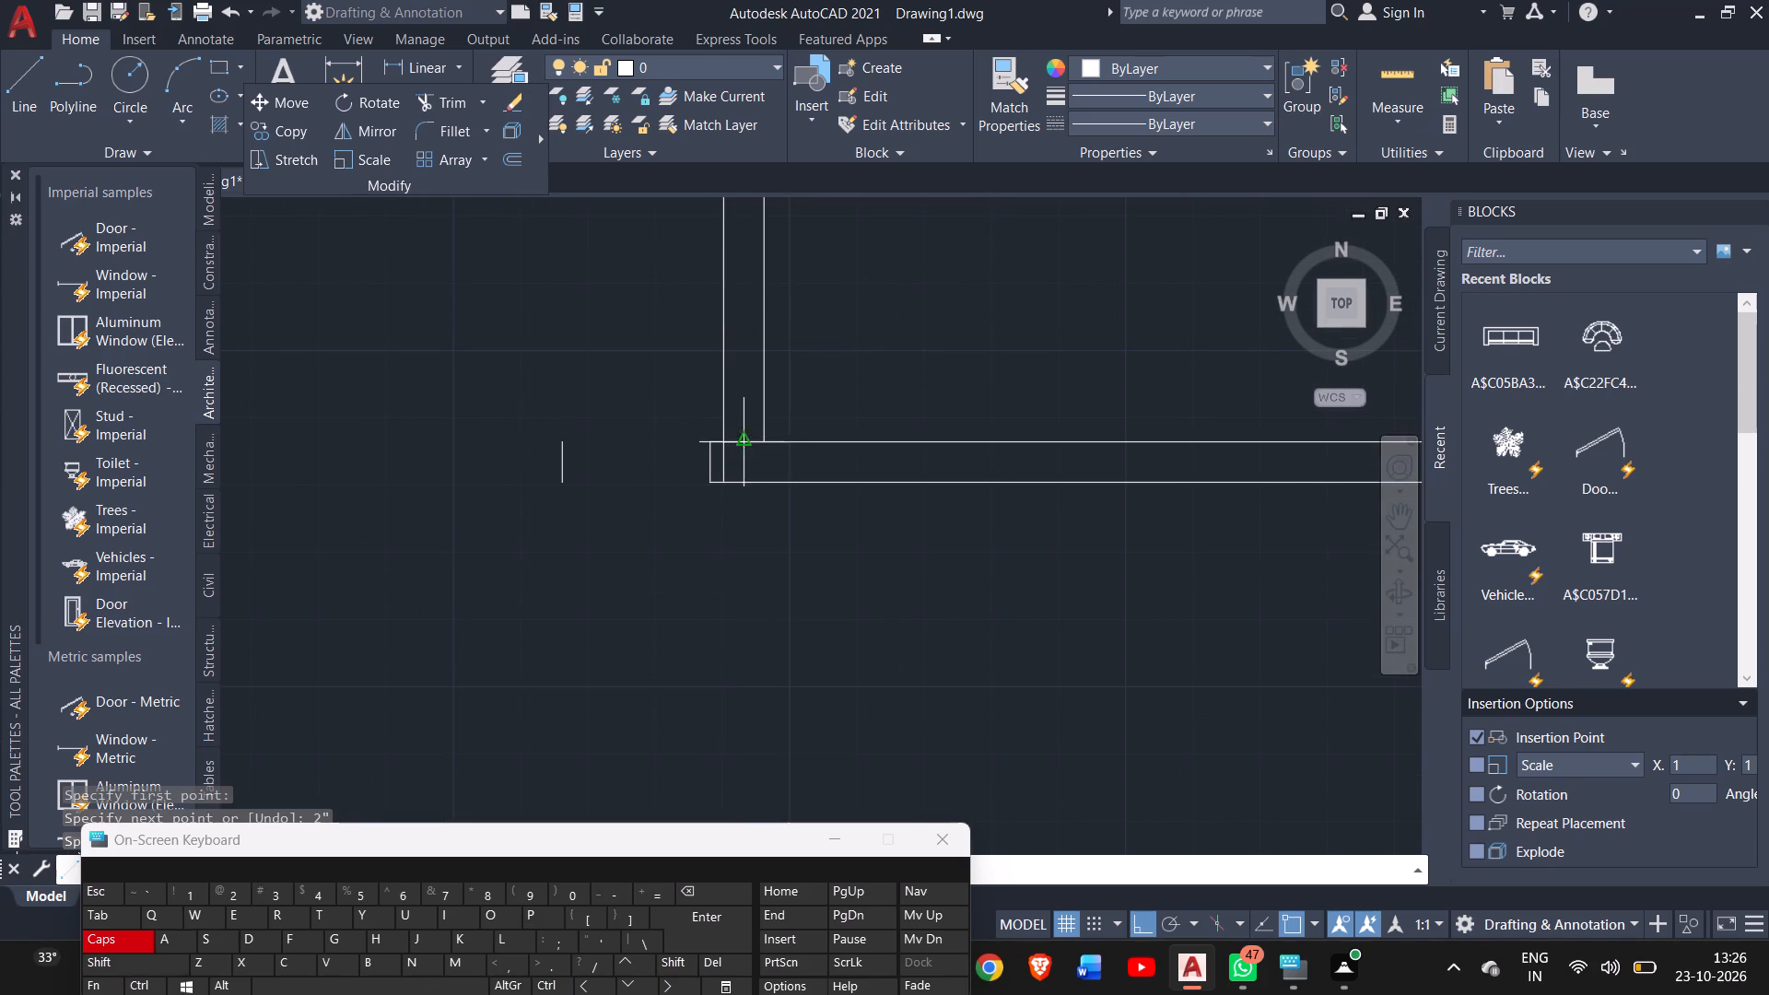
{"action": "left_click", "coordinate": [721, 439]}
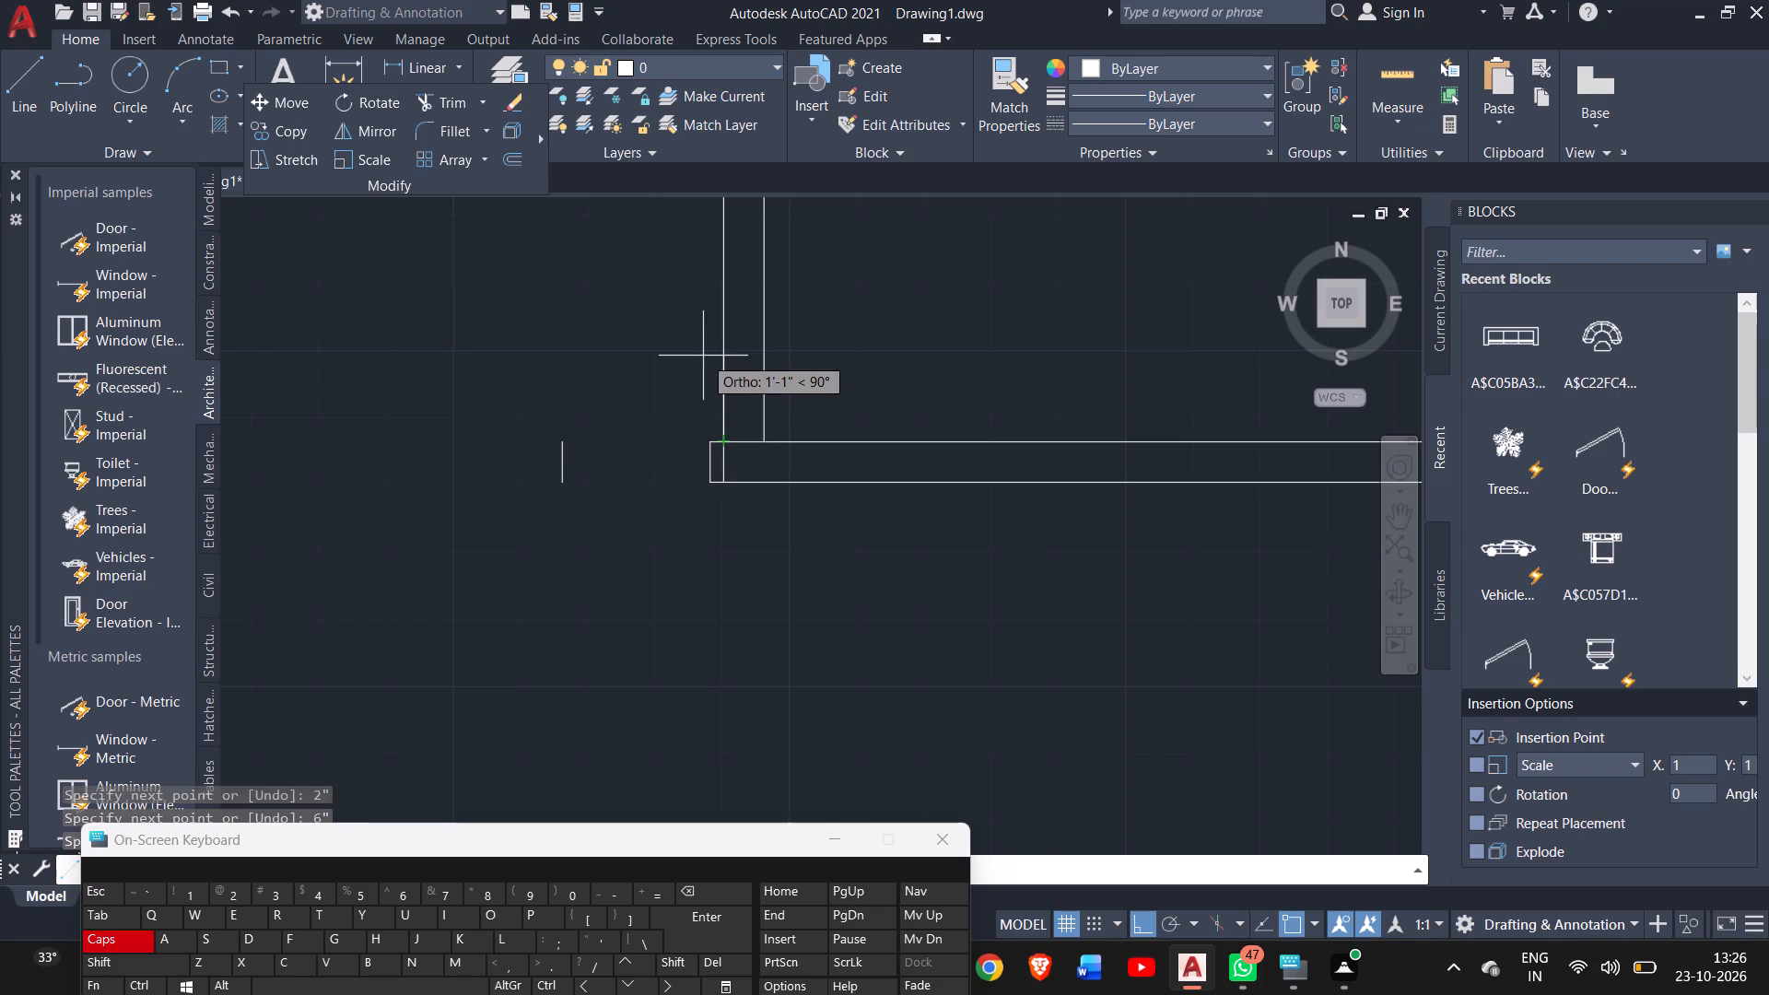
{"action": "right_click", "coordinate": [703, 356]}
{"action": "left_click", "coordinate": [730, 368]}
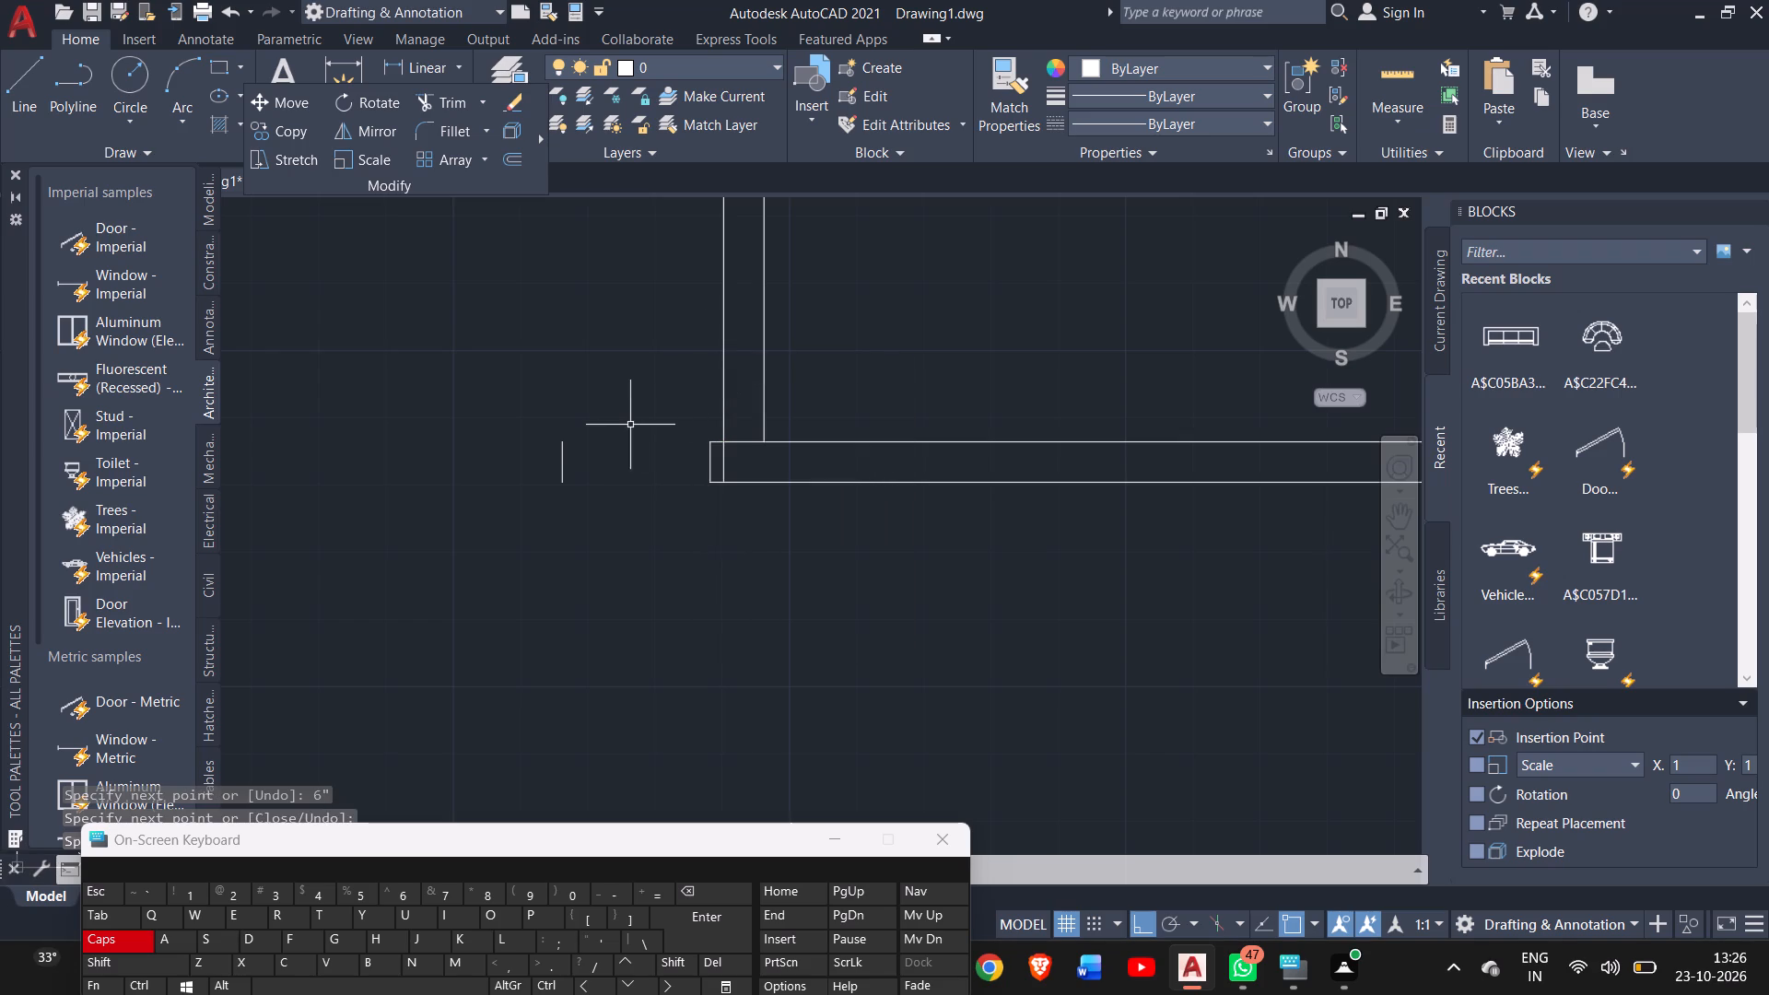
Delete the leftover short vertical line west of the new stub.
{"action": "scroll", "coordinate": [626, 424], "scroll_direction": "down", "scroll_amount": 1, "text": "ctrl"}
{"action": "left_click", "coordinate": [585, 451]}
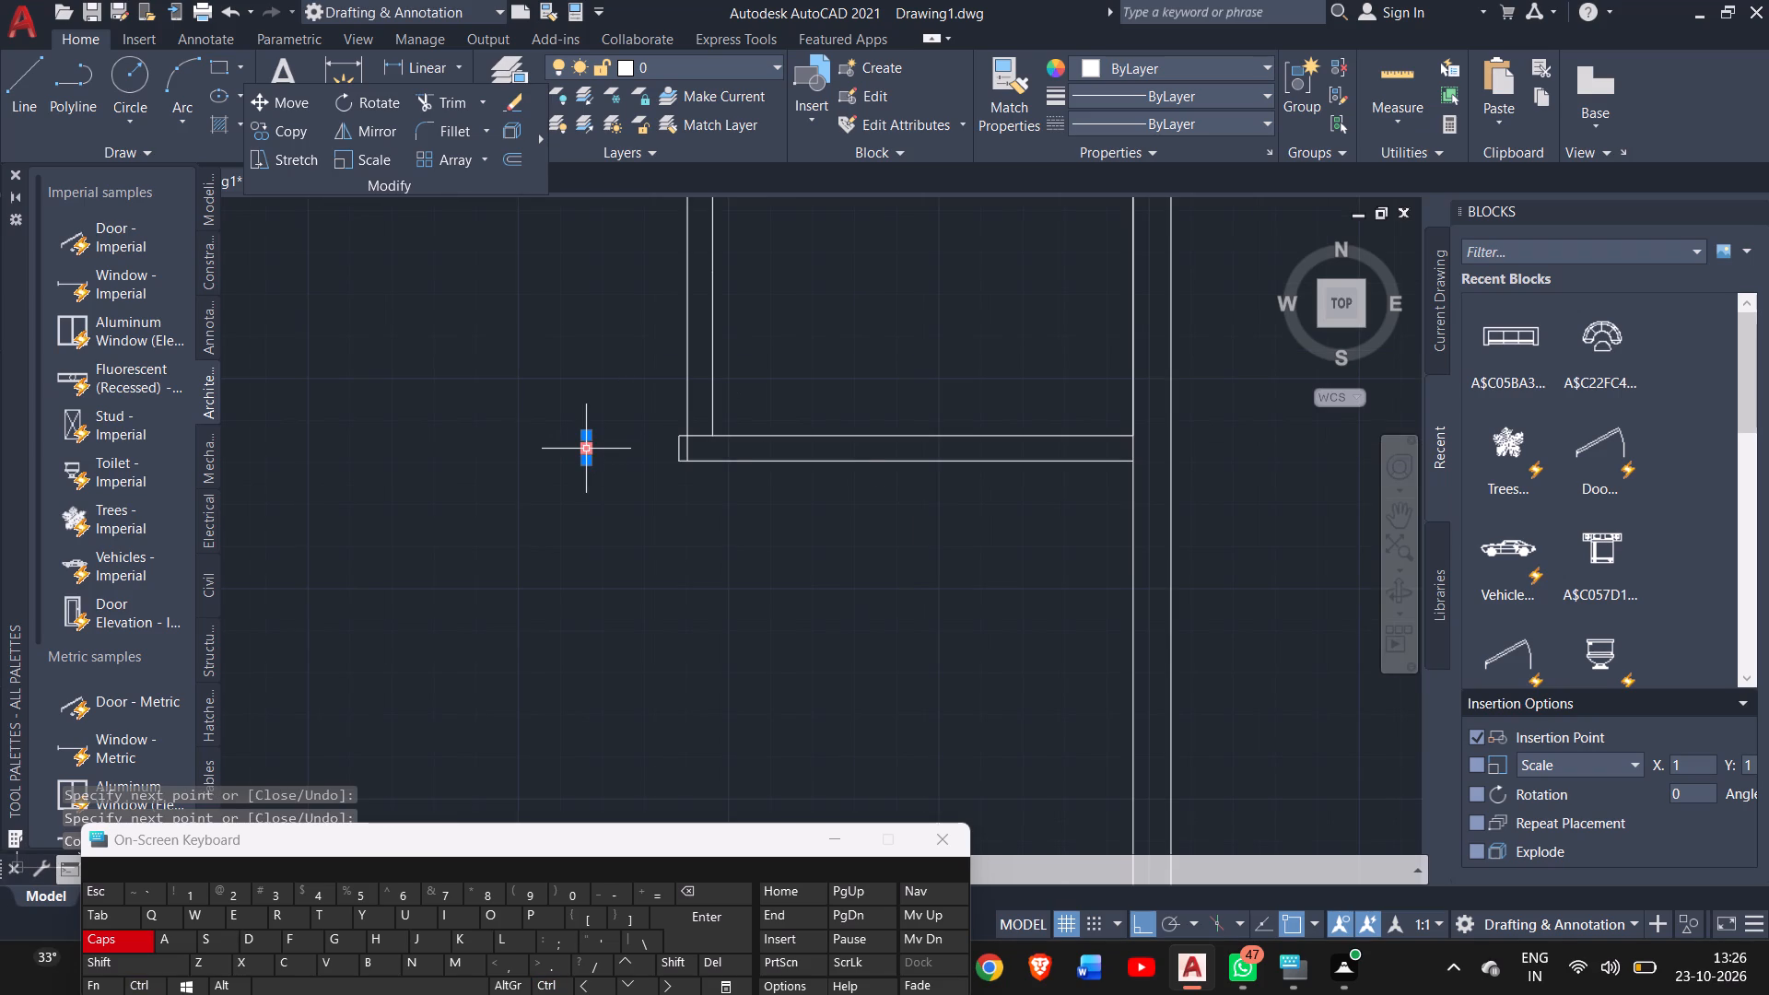
{"action": "key", "text": "Delete"}
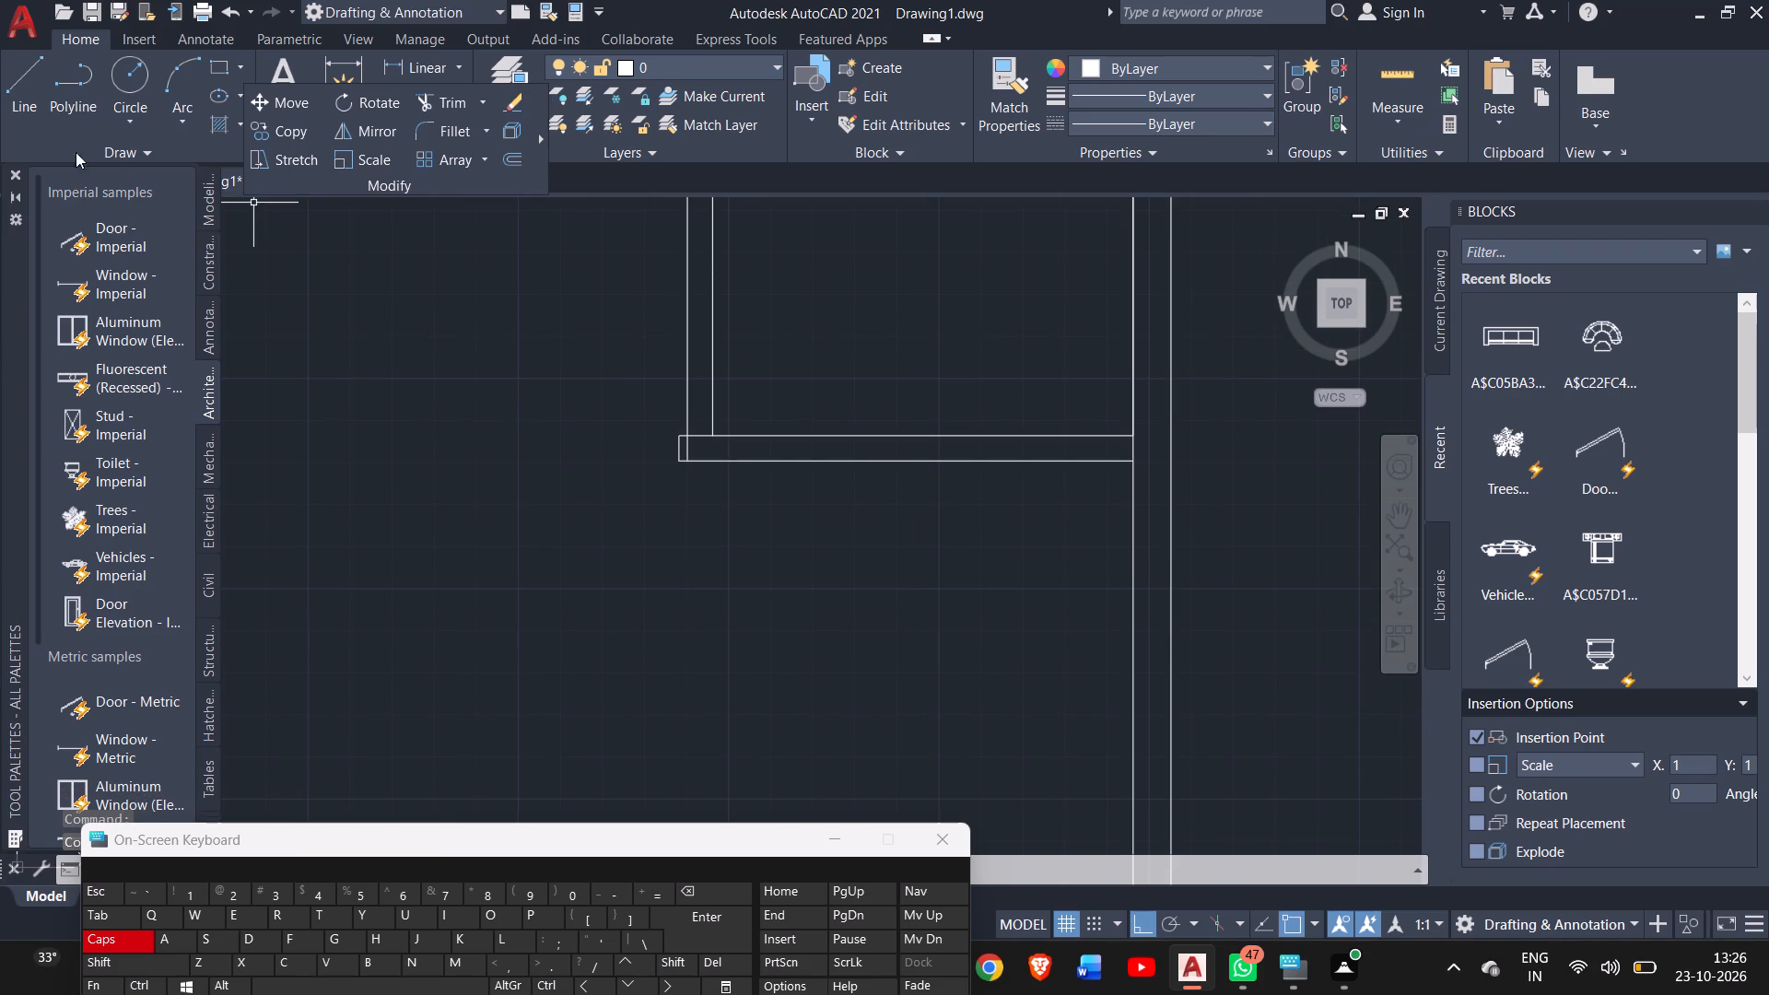
Draw a continuous line from the small stub's lower west corner: 3' west, 6" north, and 5" west.
{"action": "left_click", "coordinate": [18, 113]}
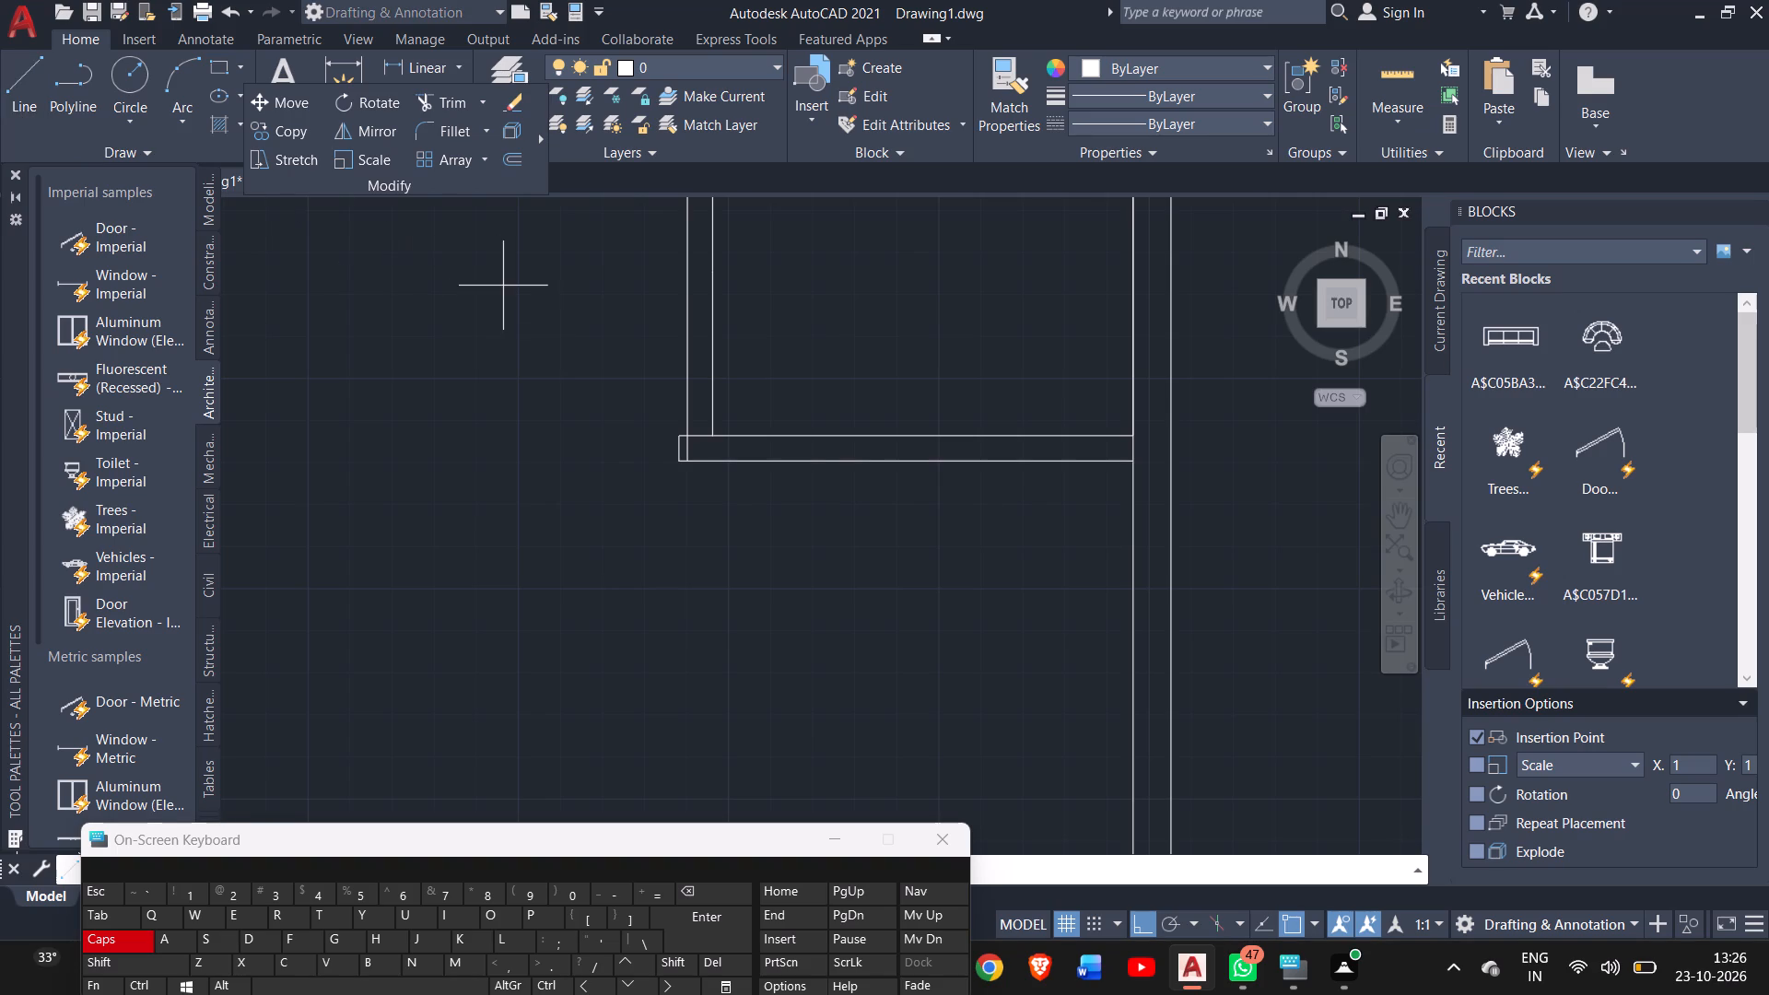
{"action": "left_click", "coordinate": [674, 462]}
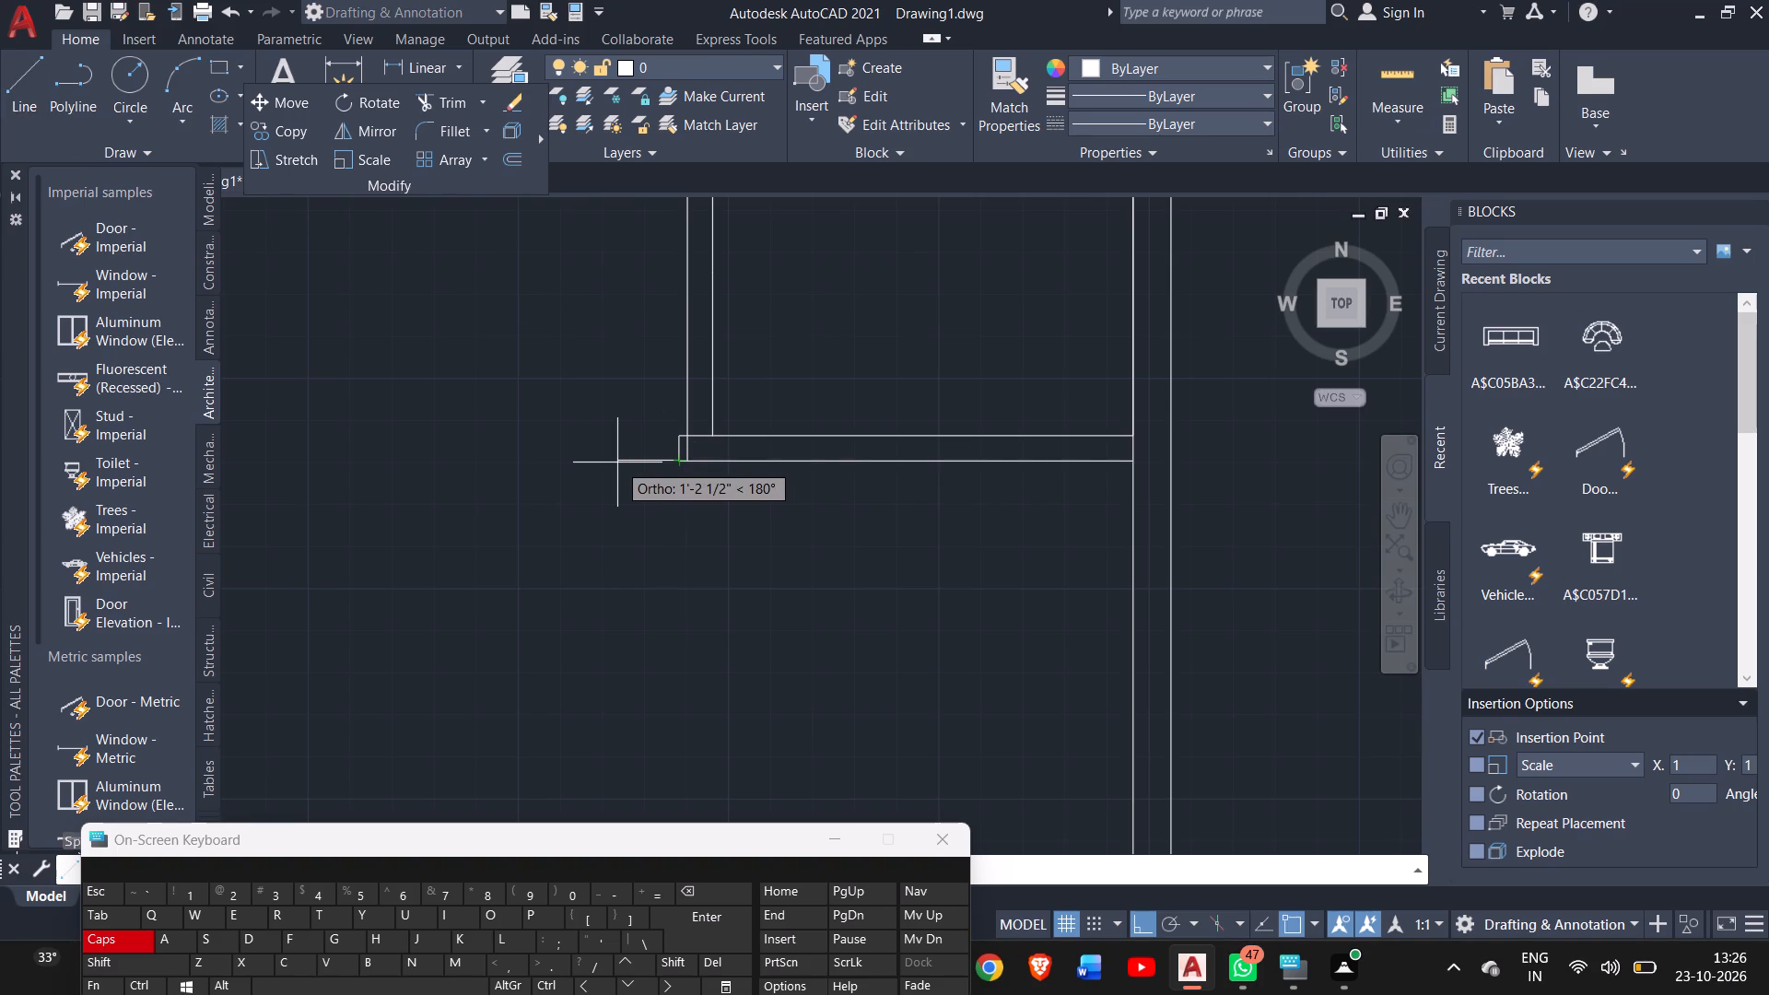
{"action": "type", "text": "3'"}
{"action": "key", "text": "Return"}
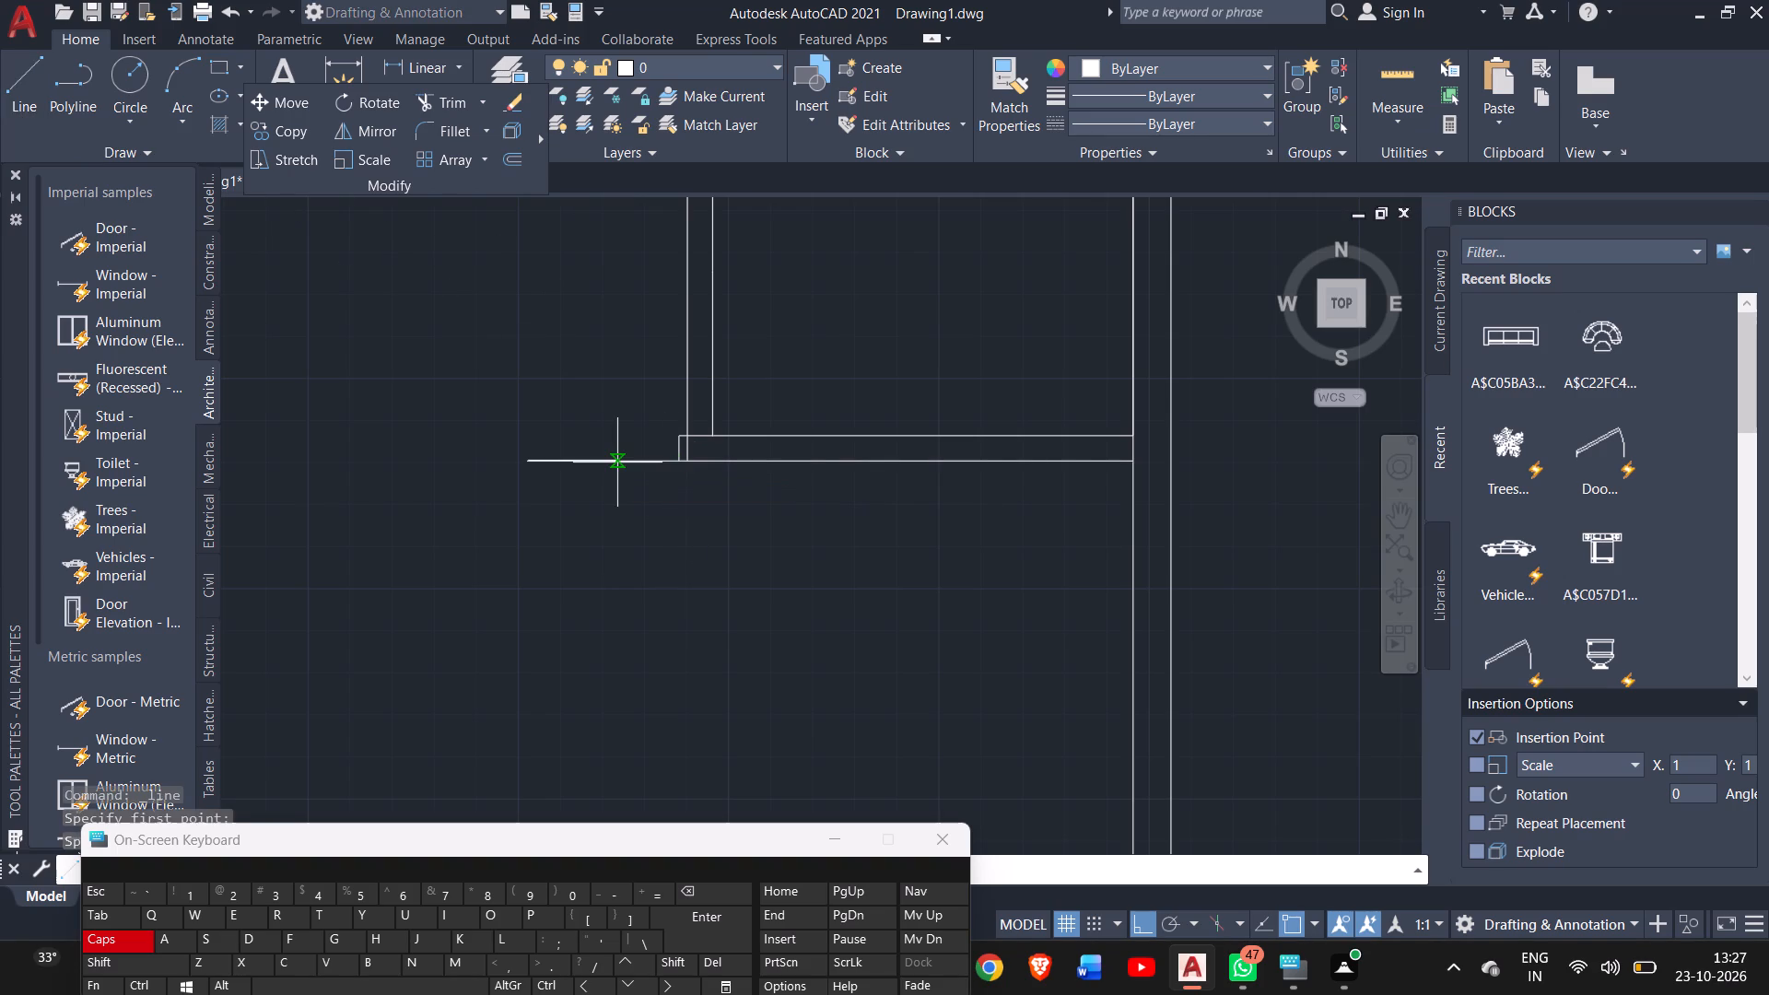
{"action": "scroll", "coordinate": [540, 596], "scroll_direction": "down", "scroll_amount": 3, "text": "ctrl"}
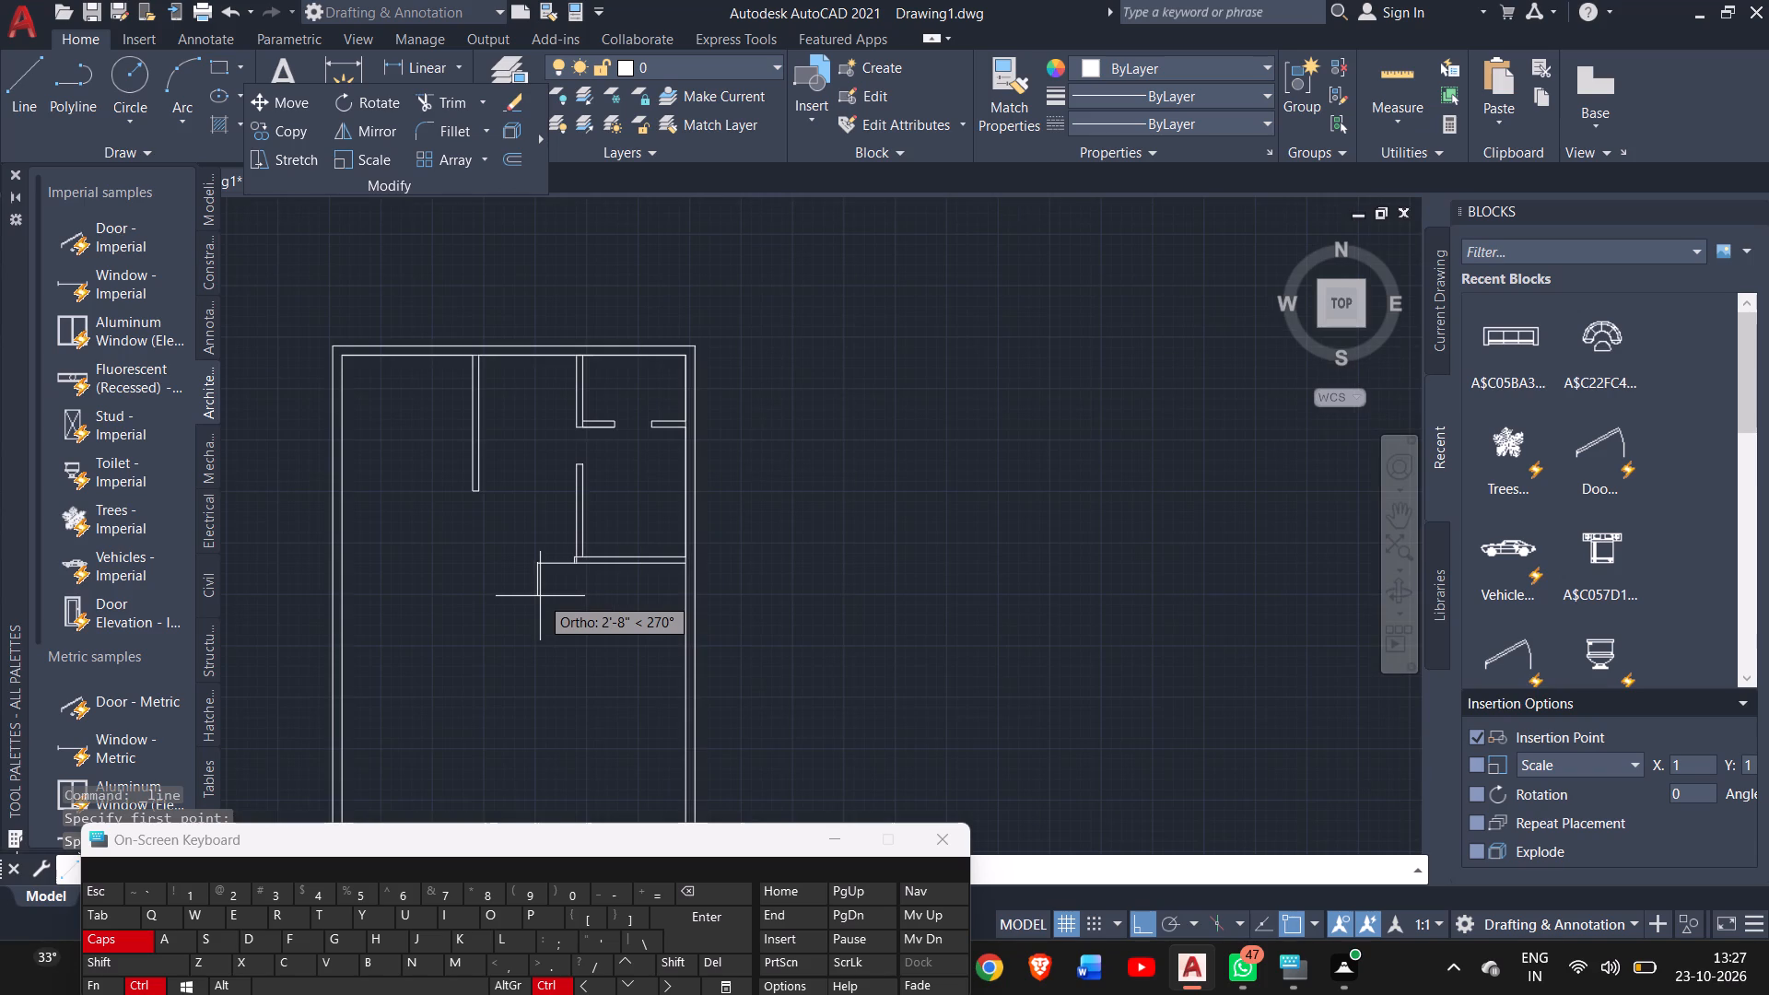
{"action": "scroll", "coordinate": [540, 596], "scroll_direction": "up", "scroll_amount": 1, "text": "ctrl"}
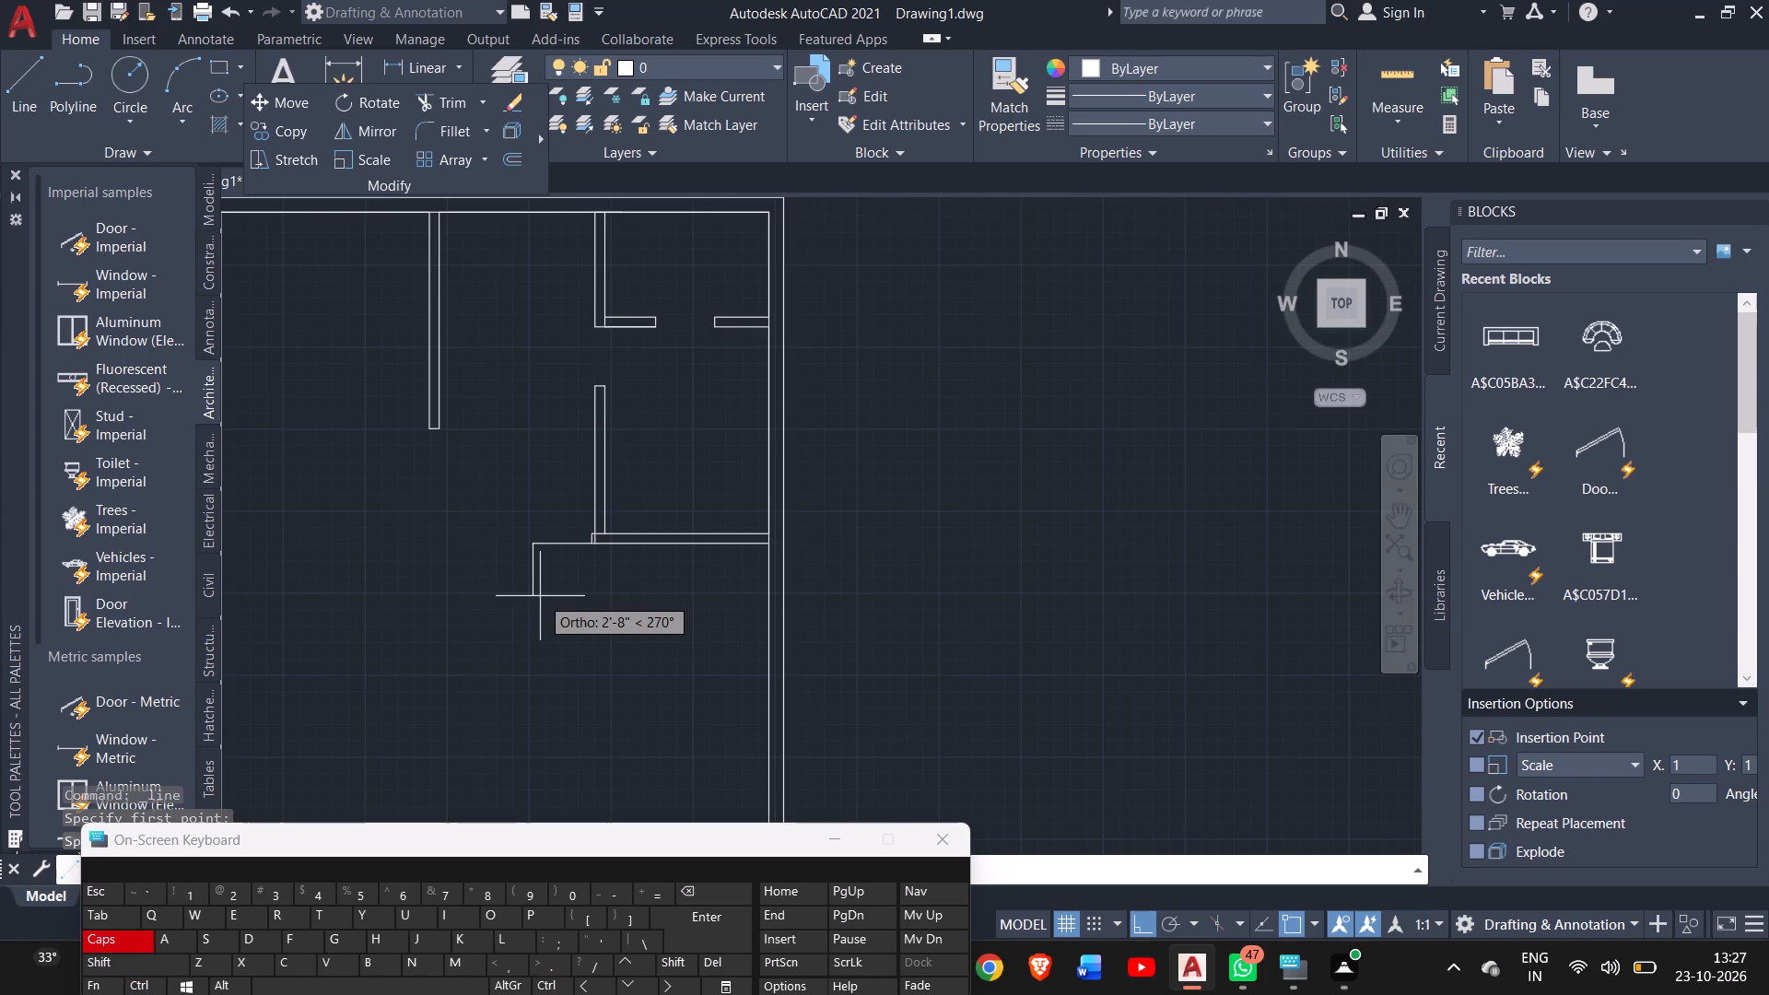
{"action": "scroll", "coordinate": [540, 596], "scroll_direction": "up", "scroll_amount": 1, "text": "ctrl"}
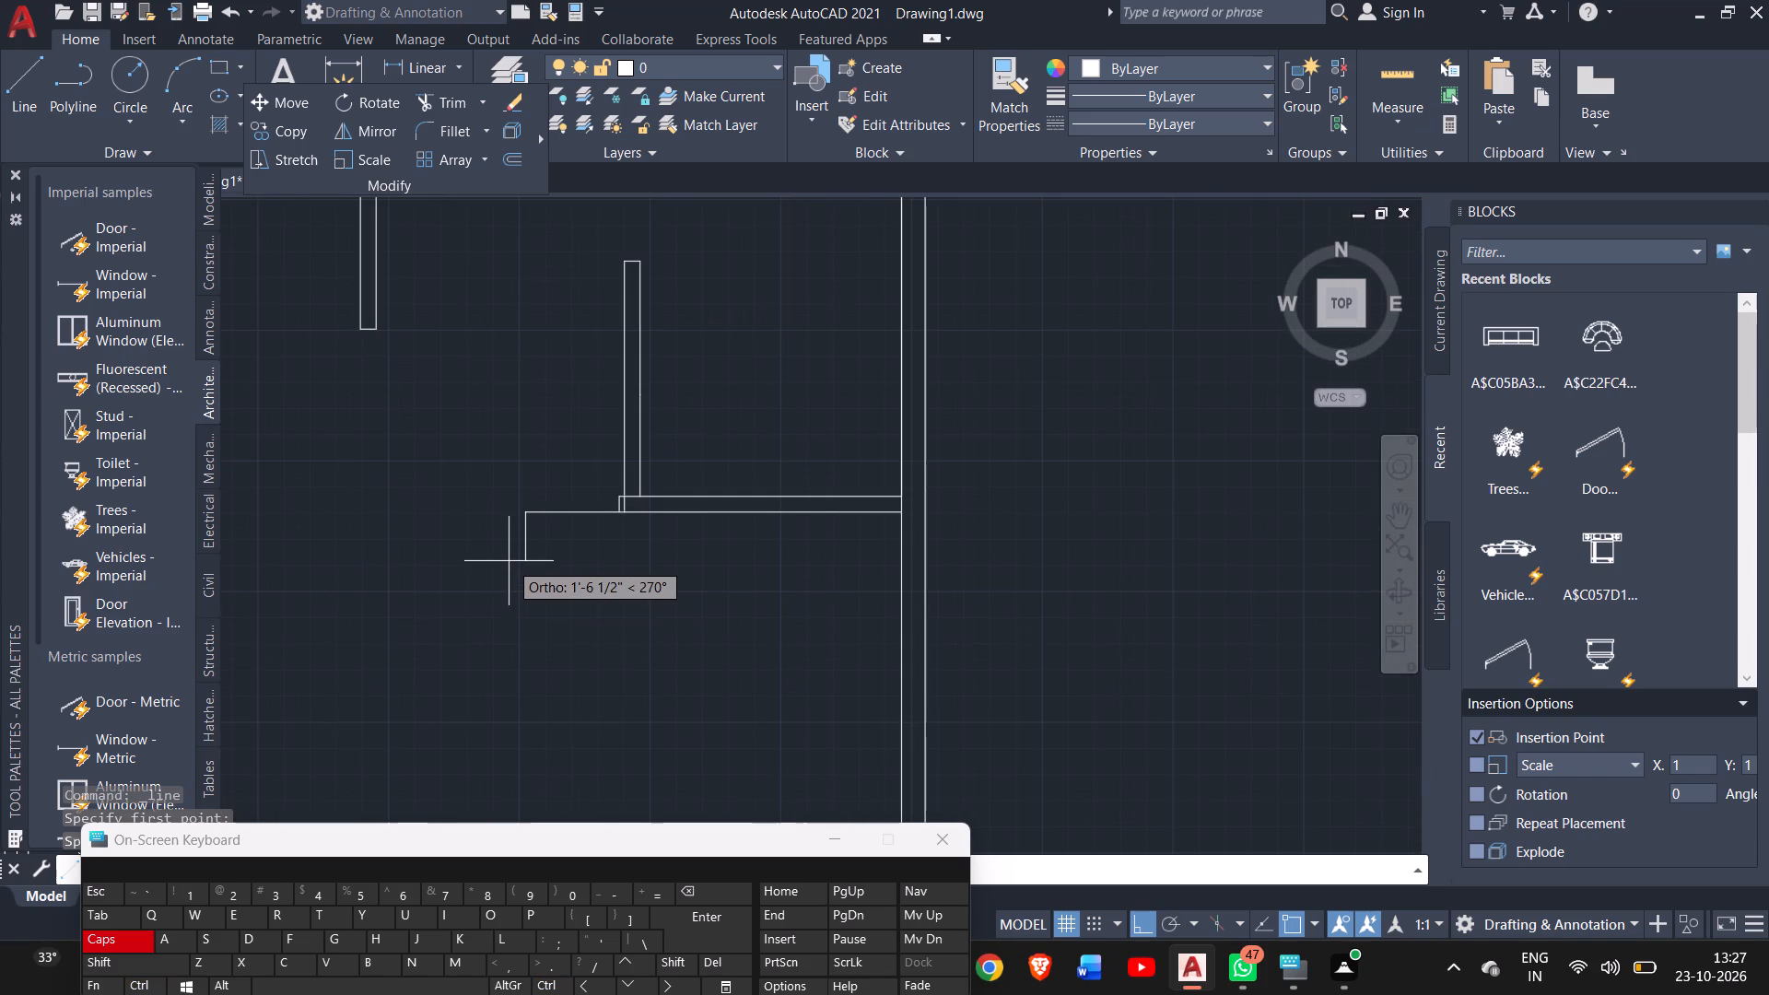
{"action": "scroll", "coordinate": [509, 561], "scroll_direction": "up", "scroll_amount": 2, "text": "ctrl"}
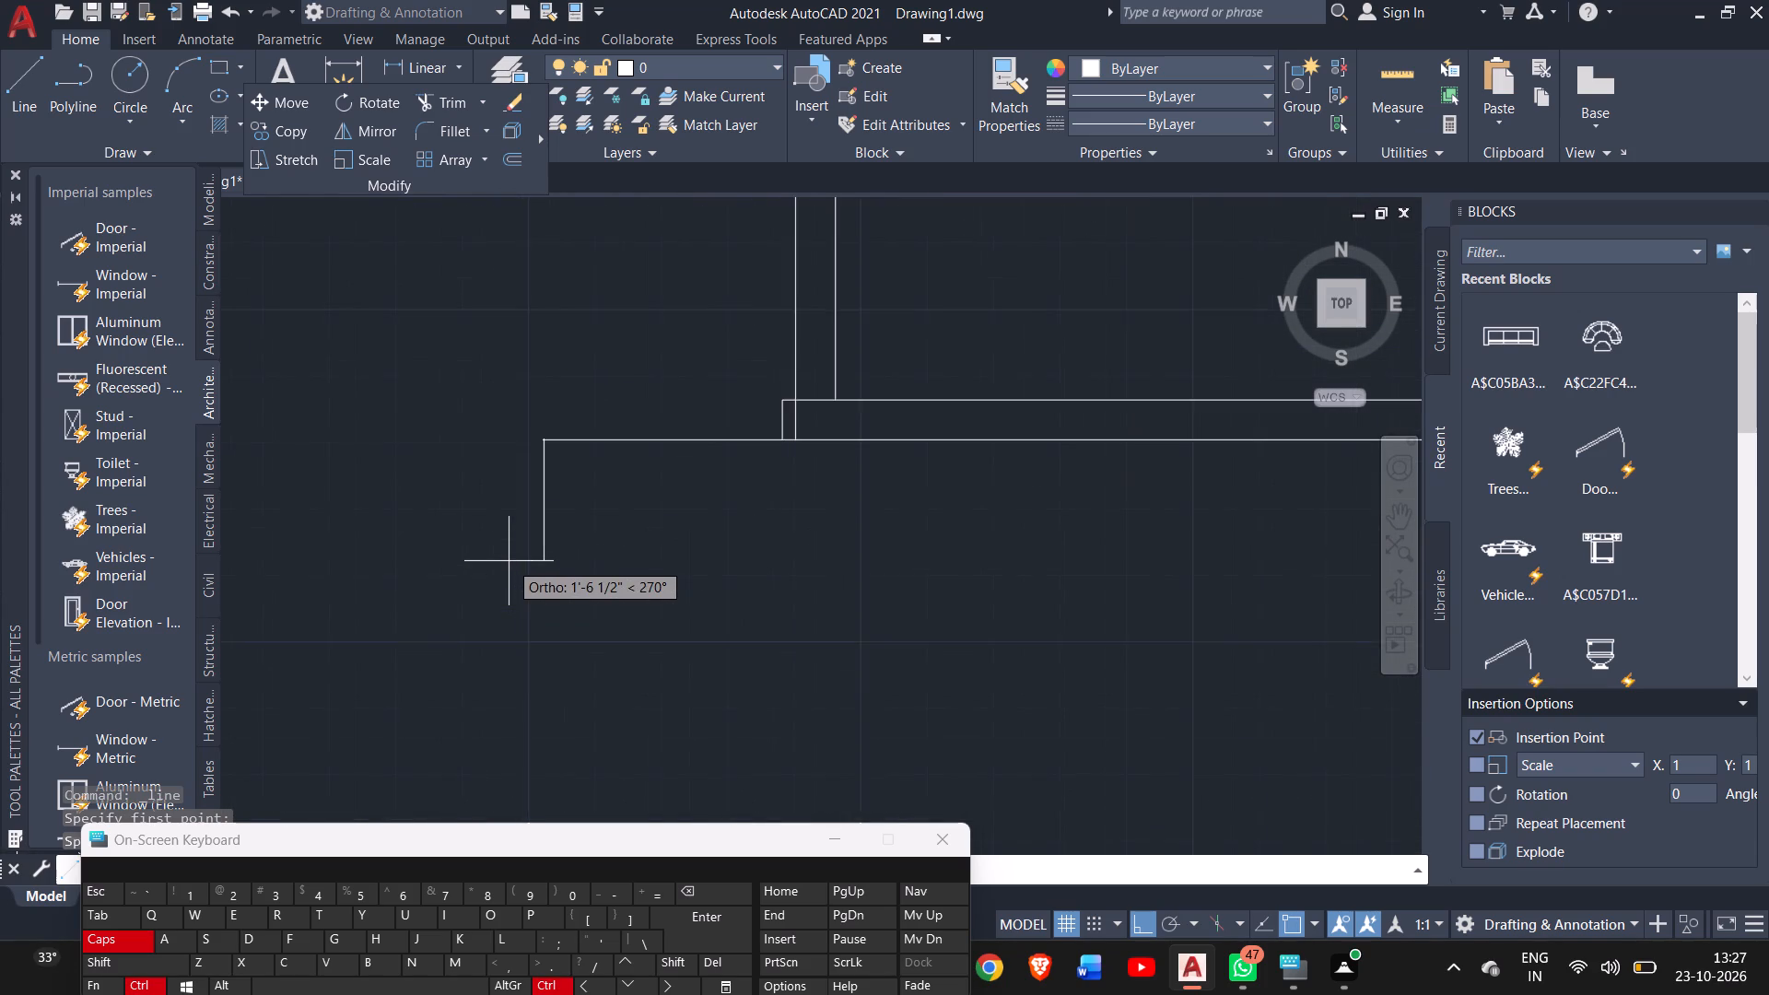
{"action": "scroll", "coordinate": [509, 561], "scroll_direction": "up", "scroll_amount": 1, "text": "ctrl"}
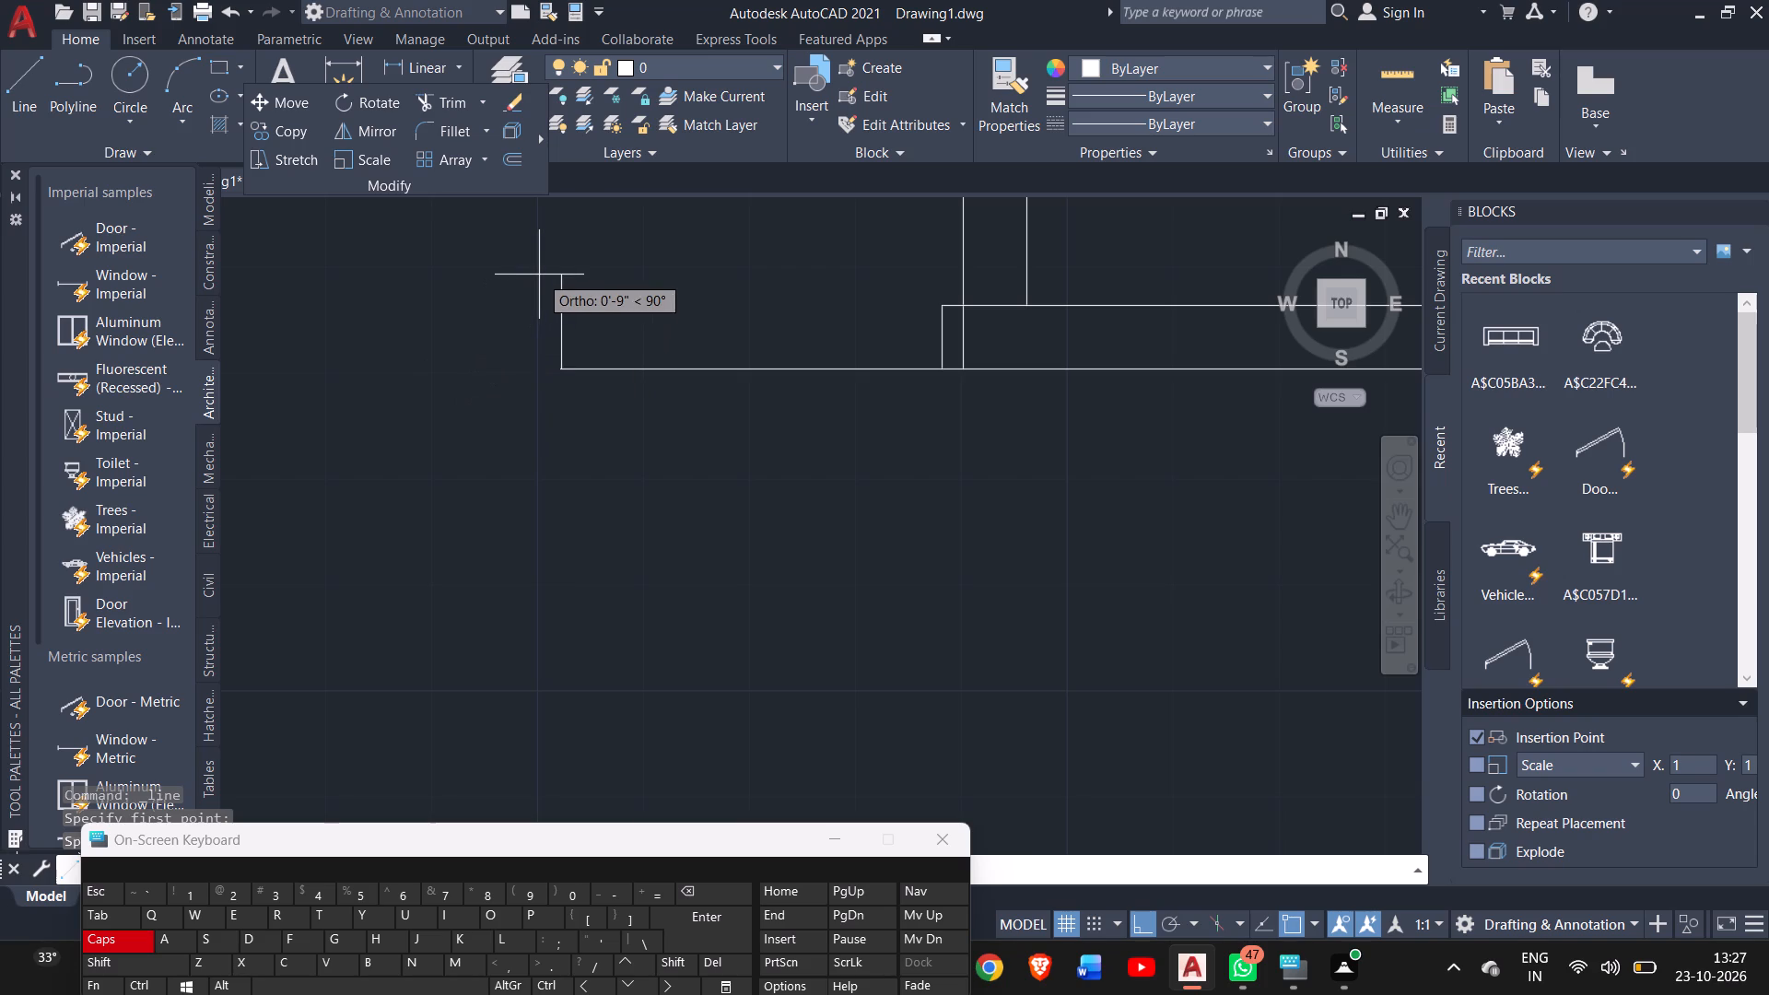
{"action": "key", "text": "6"}
{"action": "key", "text": "shift+quotedbl"}
{"action": "key", "text": "Return"}
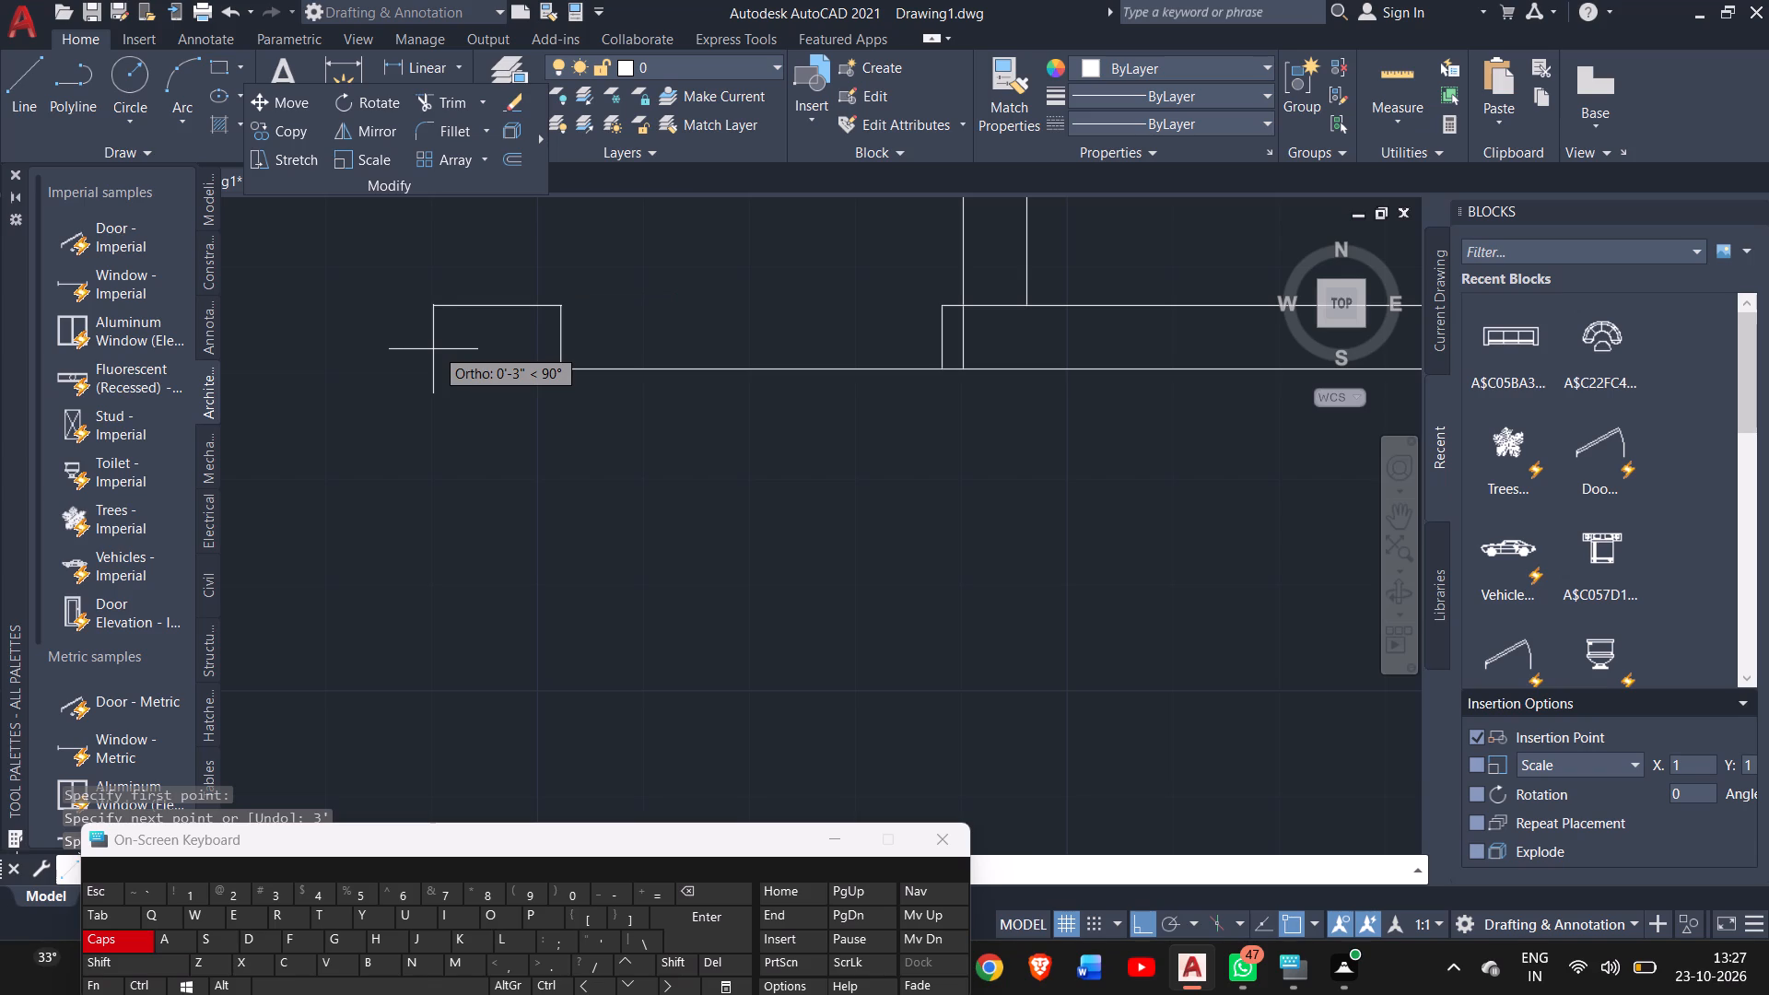
{"action": "key", "text": "5"}
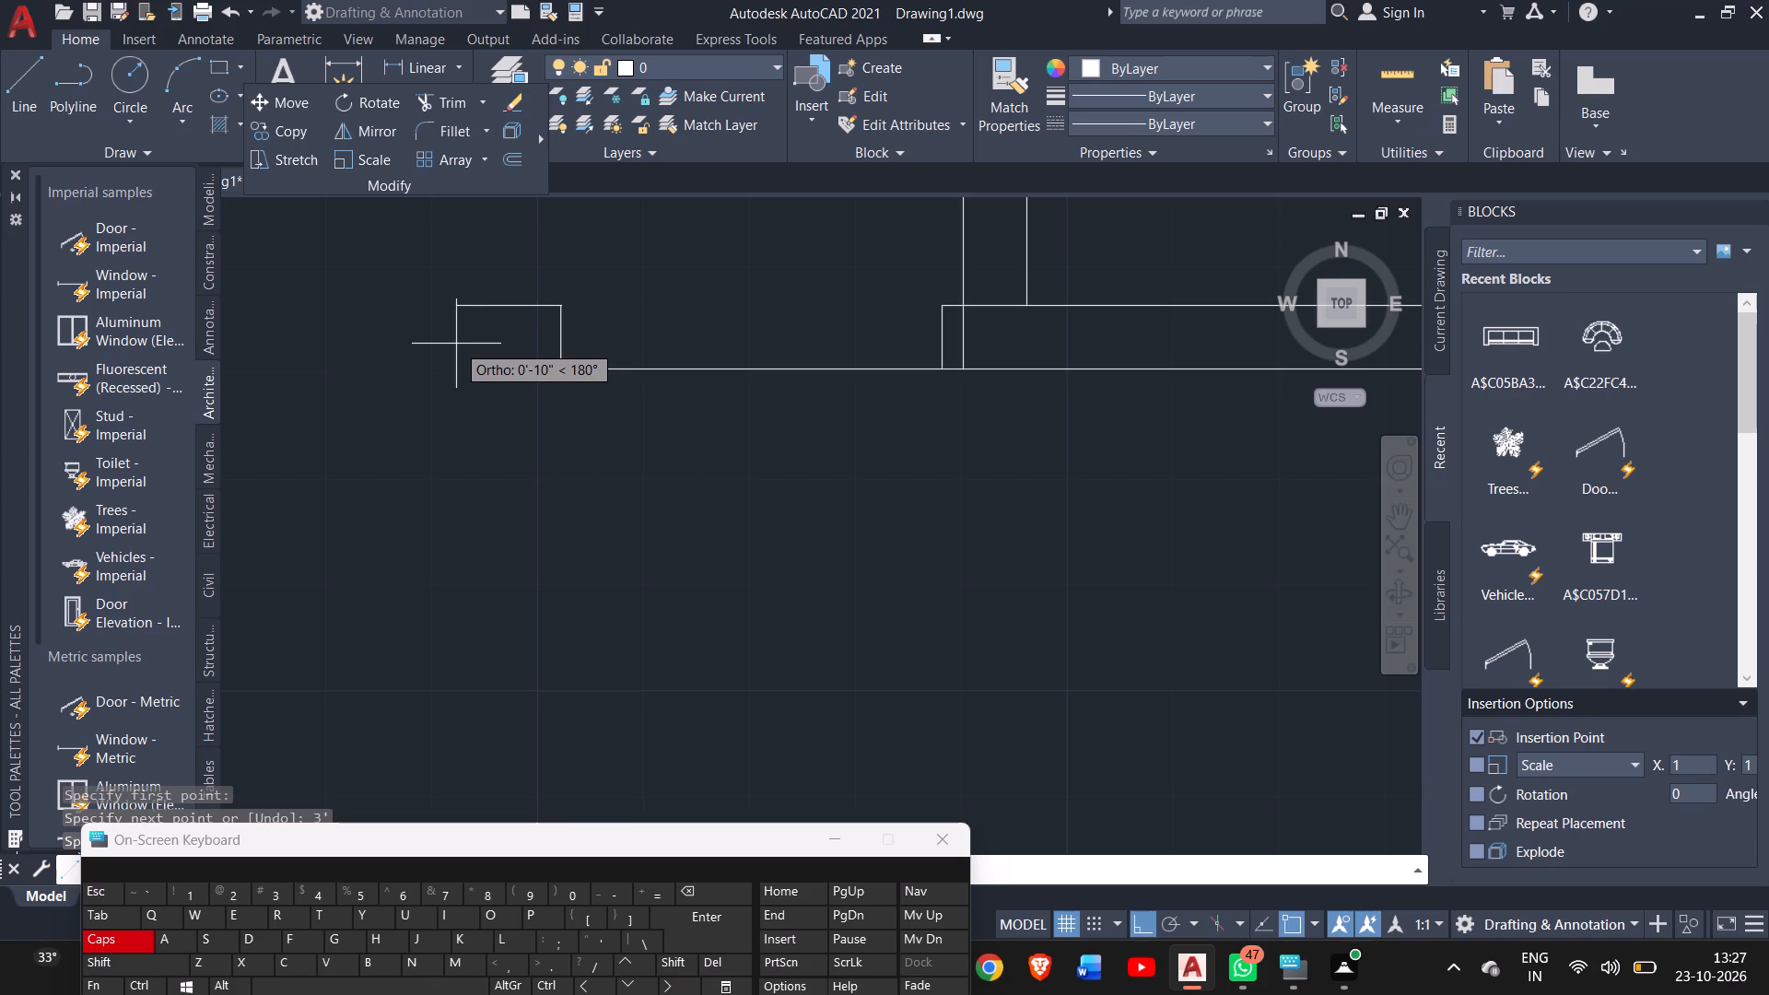
{"action": "key", "text": "shift+quotedbl"}
{"action": "key", "text": "Return"}
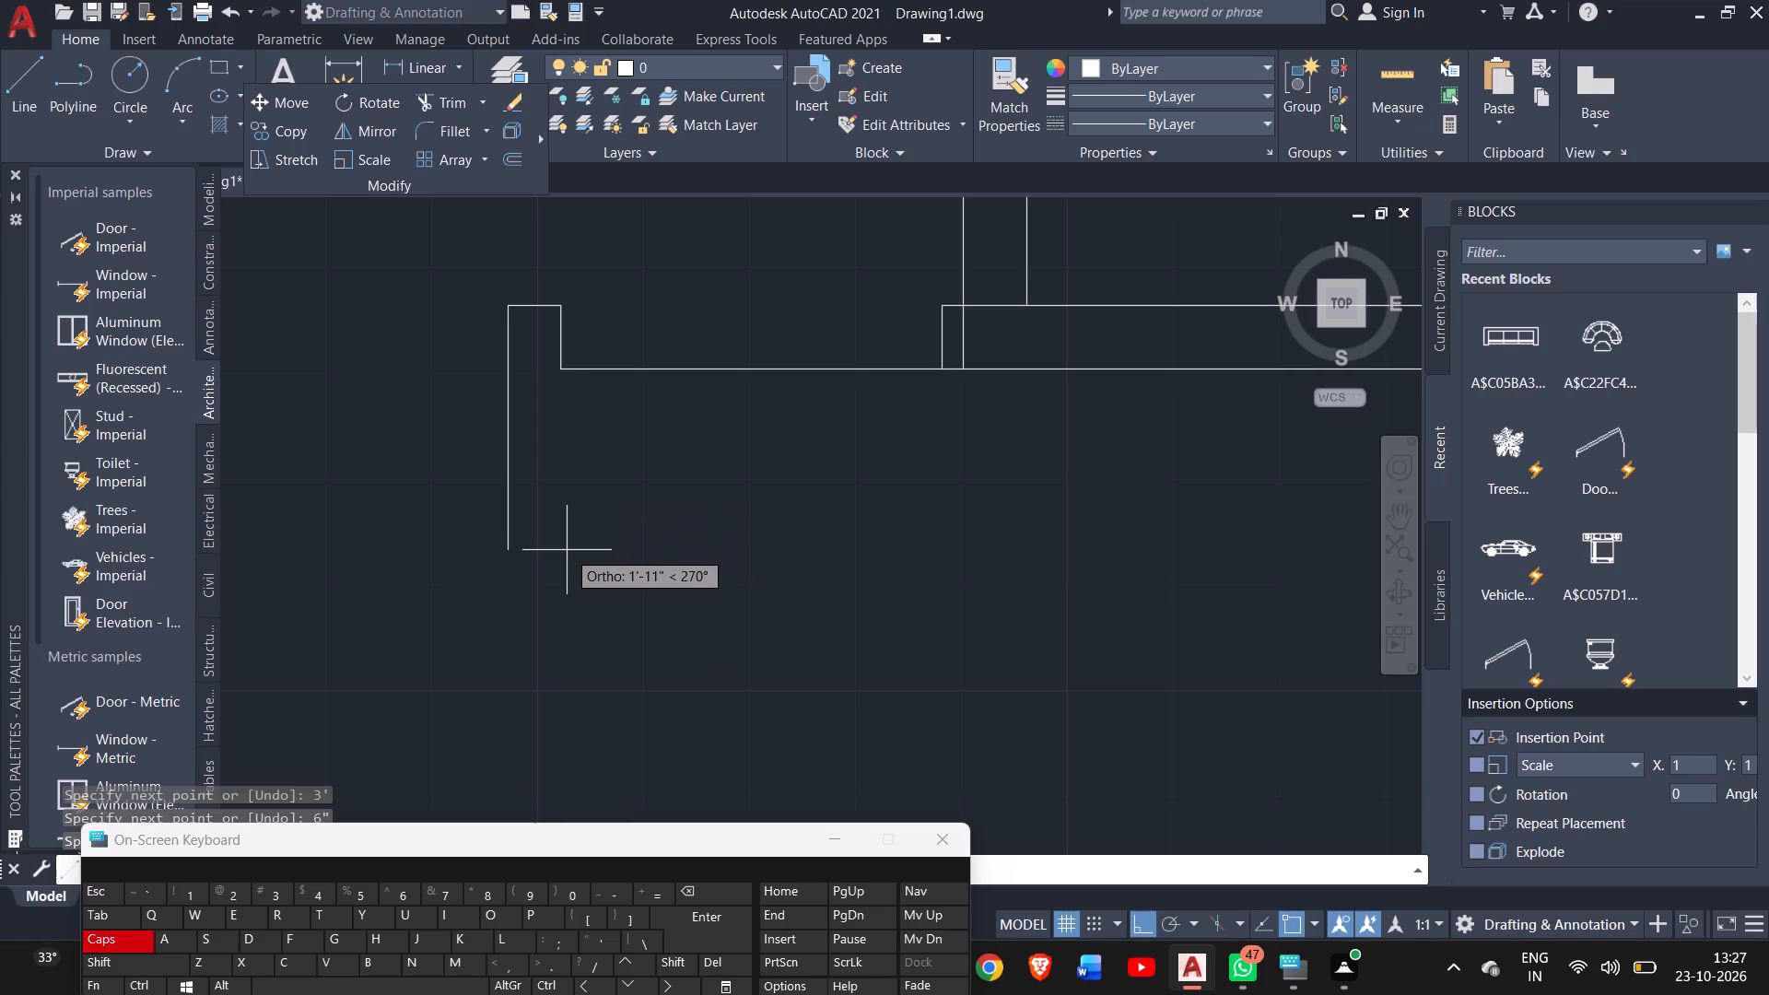
Continue the line 6" and 10'8" south, and close the room's inner outline east to the east outer wall's inner face.
{"action": "key", "text": "6"}
{"action": "key", "text": "shift+quotedbl"}
{"action": "key", "text": "Return"}
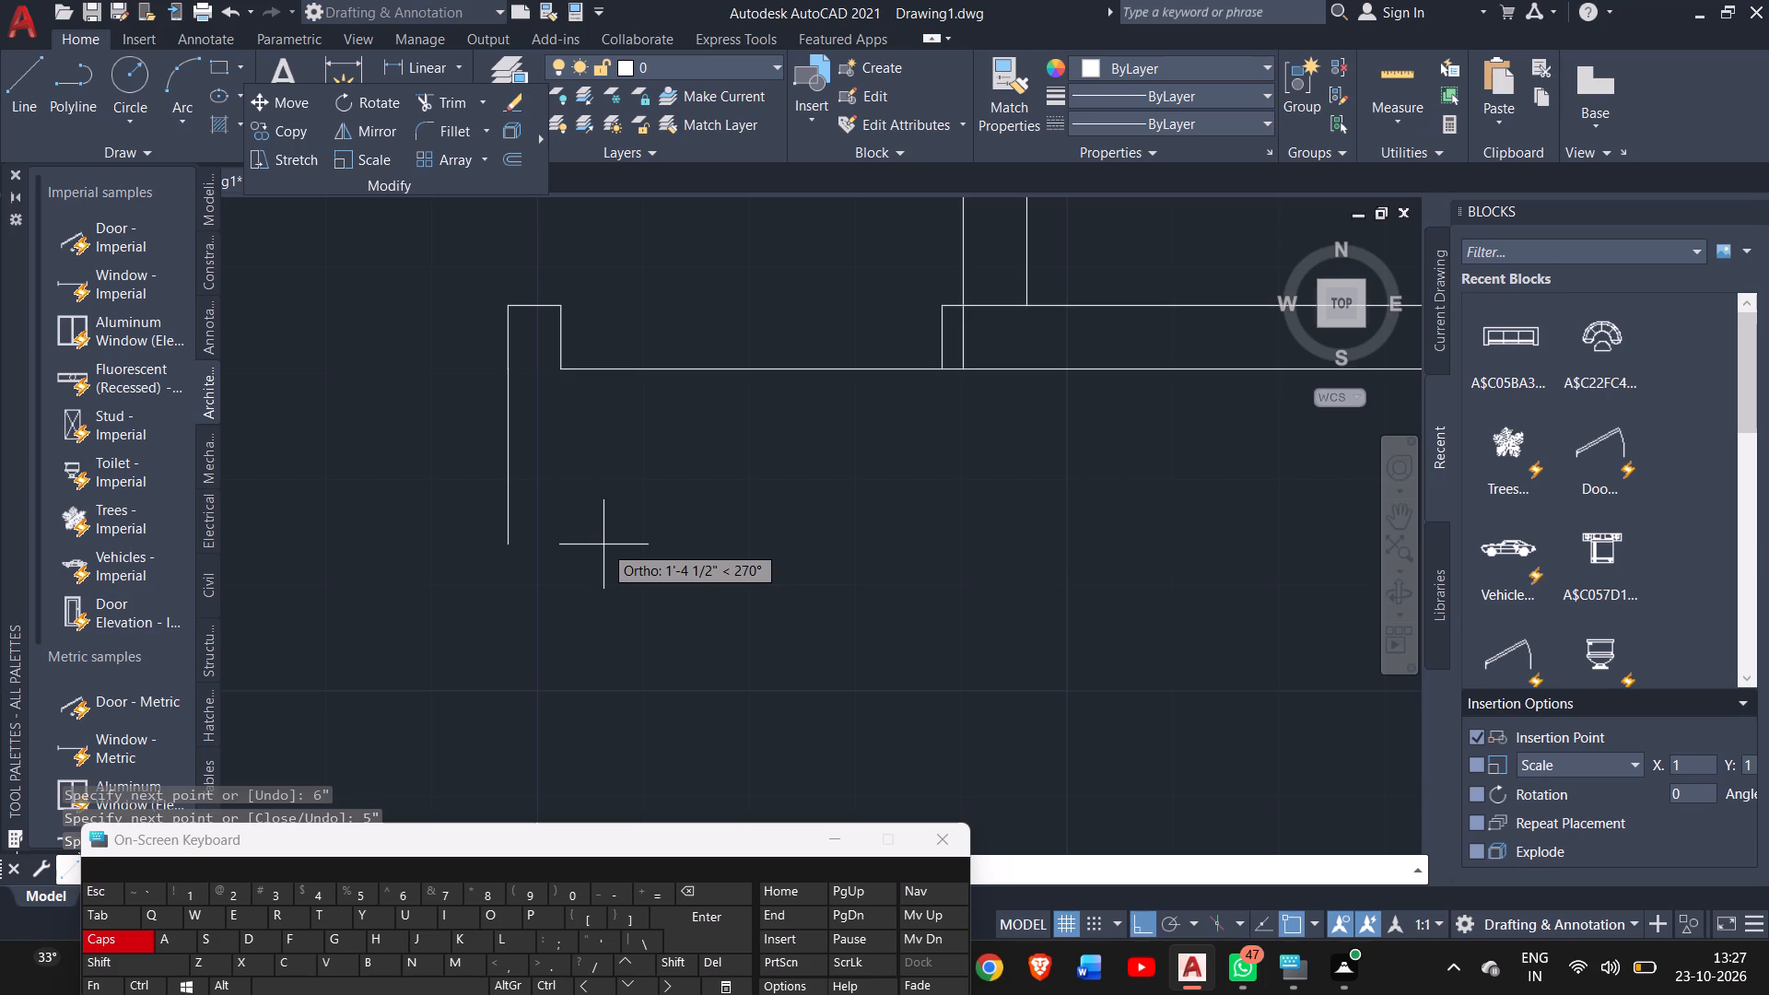
{"action": "type", "text": "10'"}
{"action": "key", "text": "8"}
{"action": "key", "text": "shift+quotedbl"}
{"action": "key", "text": "Return"}
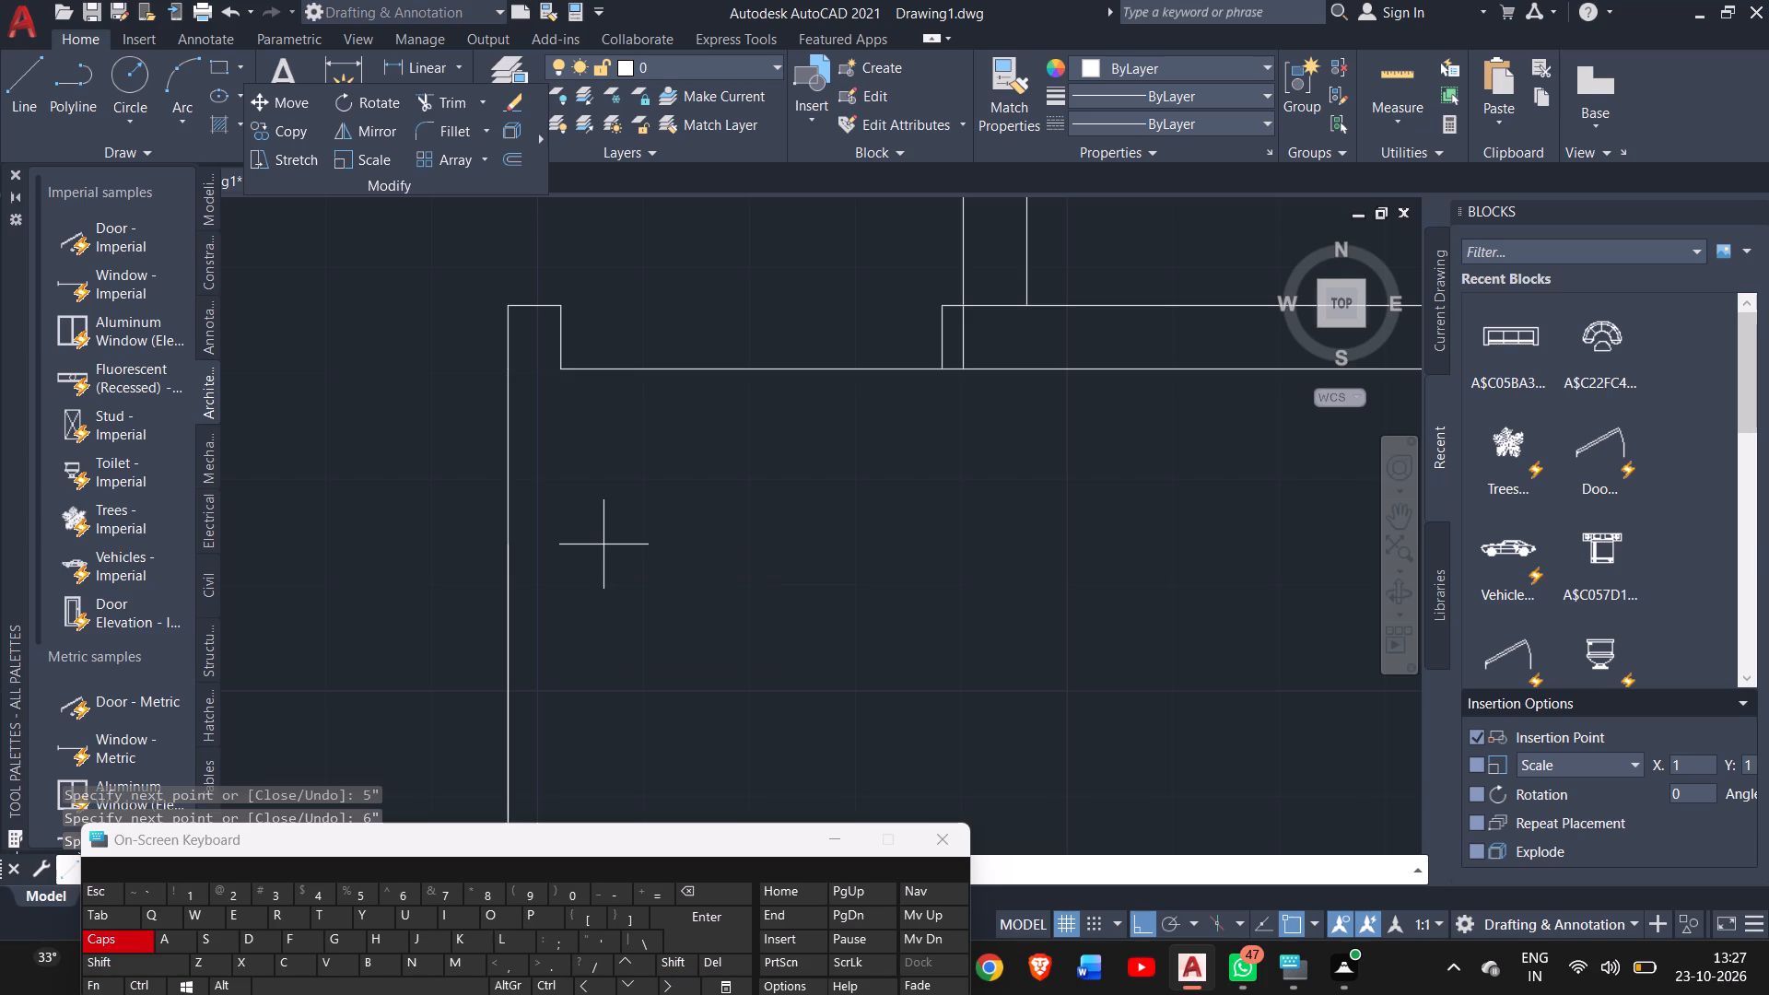
{"action": "scroll", "coordinate": [692, 596], "scroll_direction": "down", "scroll_amount": 6, "text": "ctrl"}
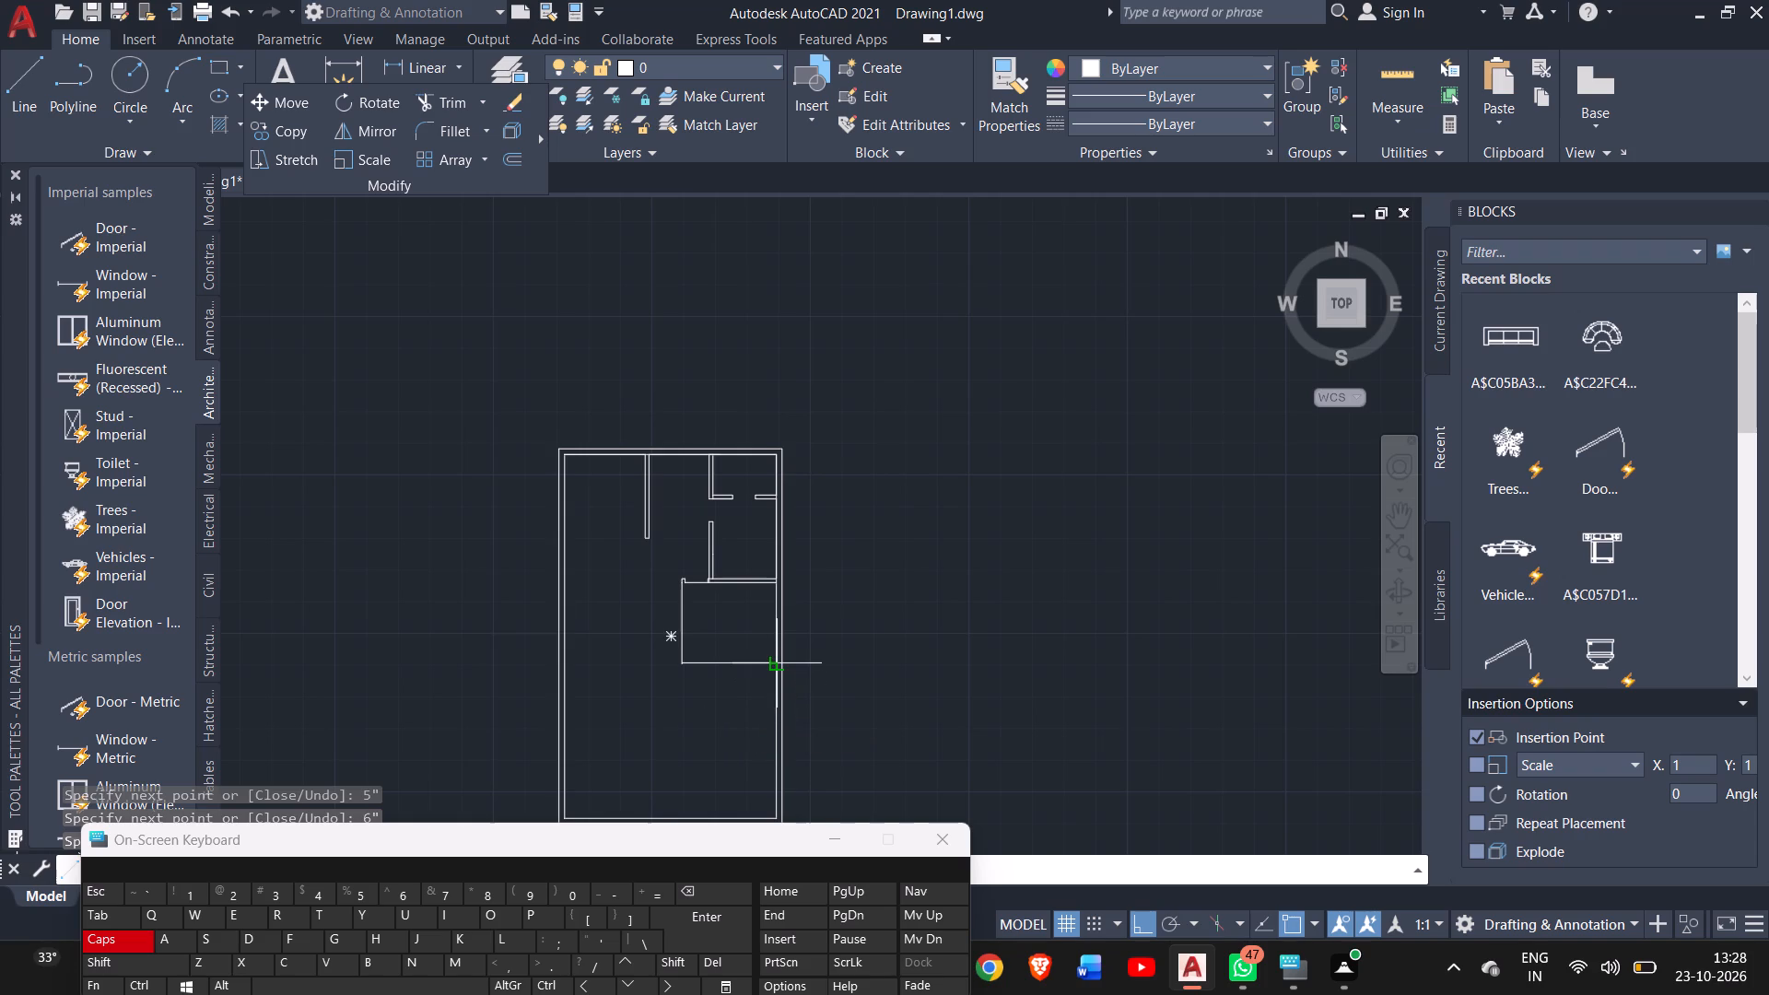
{"action": "scroll", "coordinate": [774, 669], "scroll_direction": "up", "scroll_amount": 2, "text": "ctrl"}
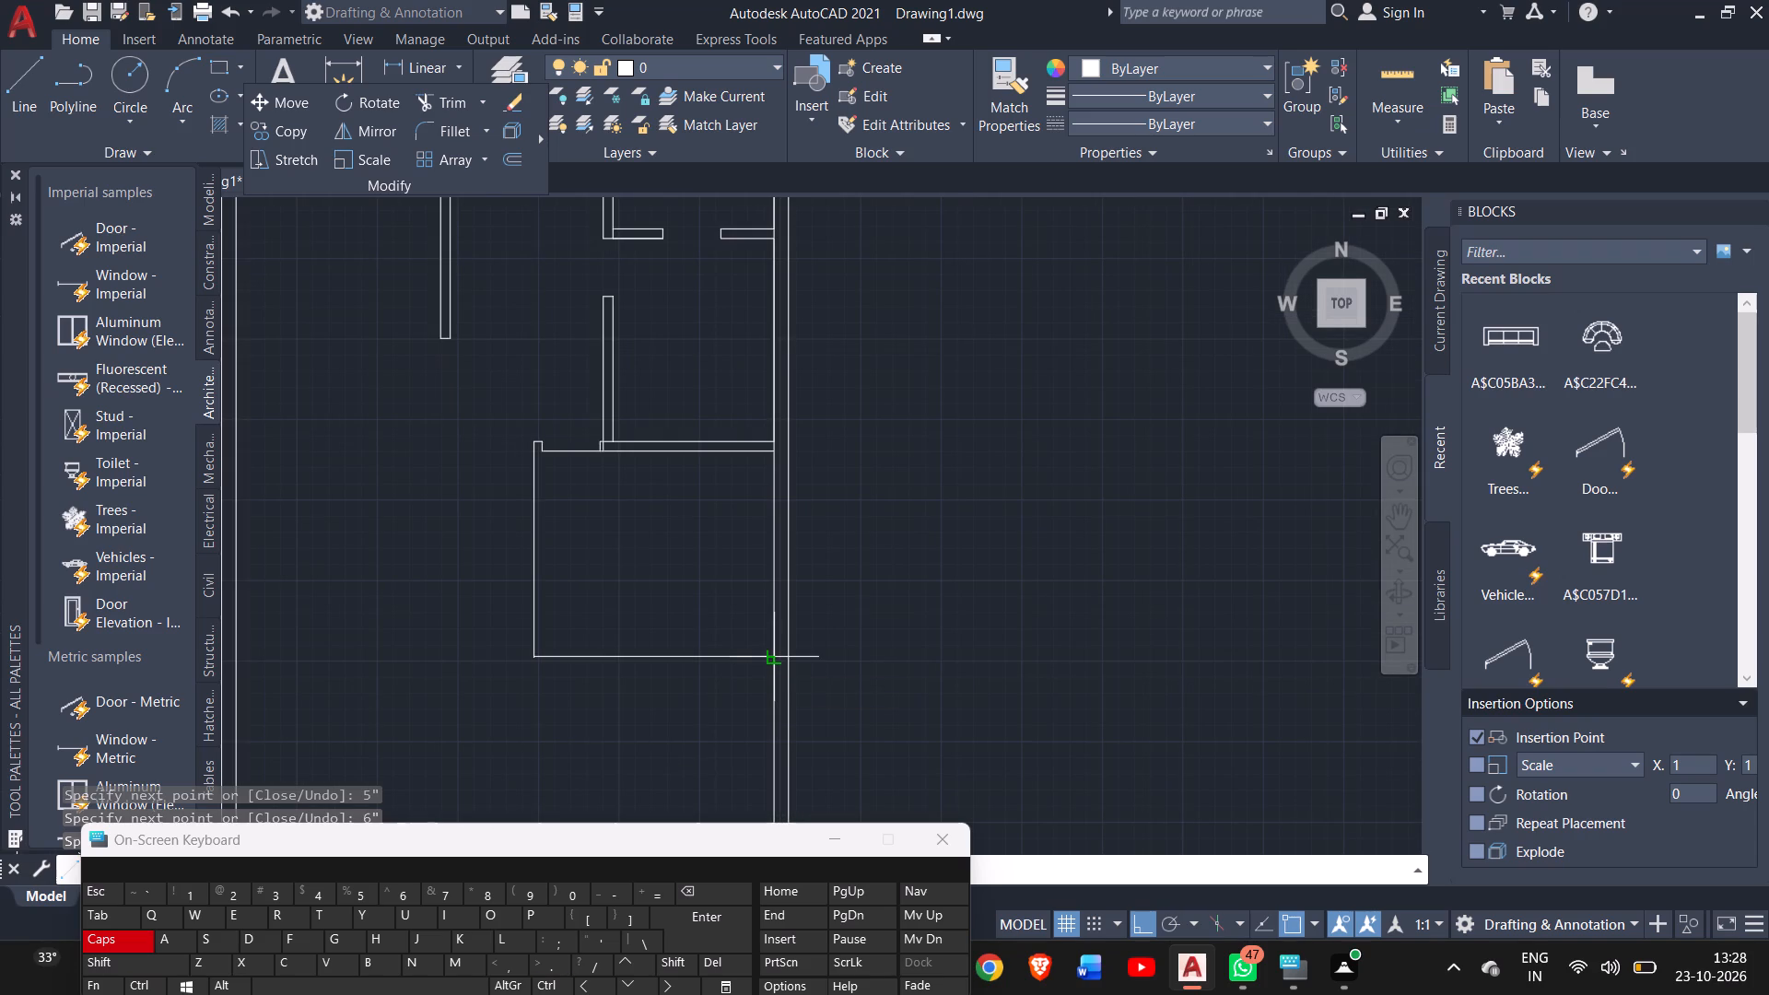
{"action": "left_click", "coordinate": [777, 663]}
{"action": "right_click", "coordinate": [717, 690]}
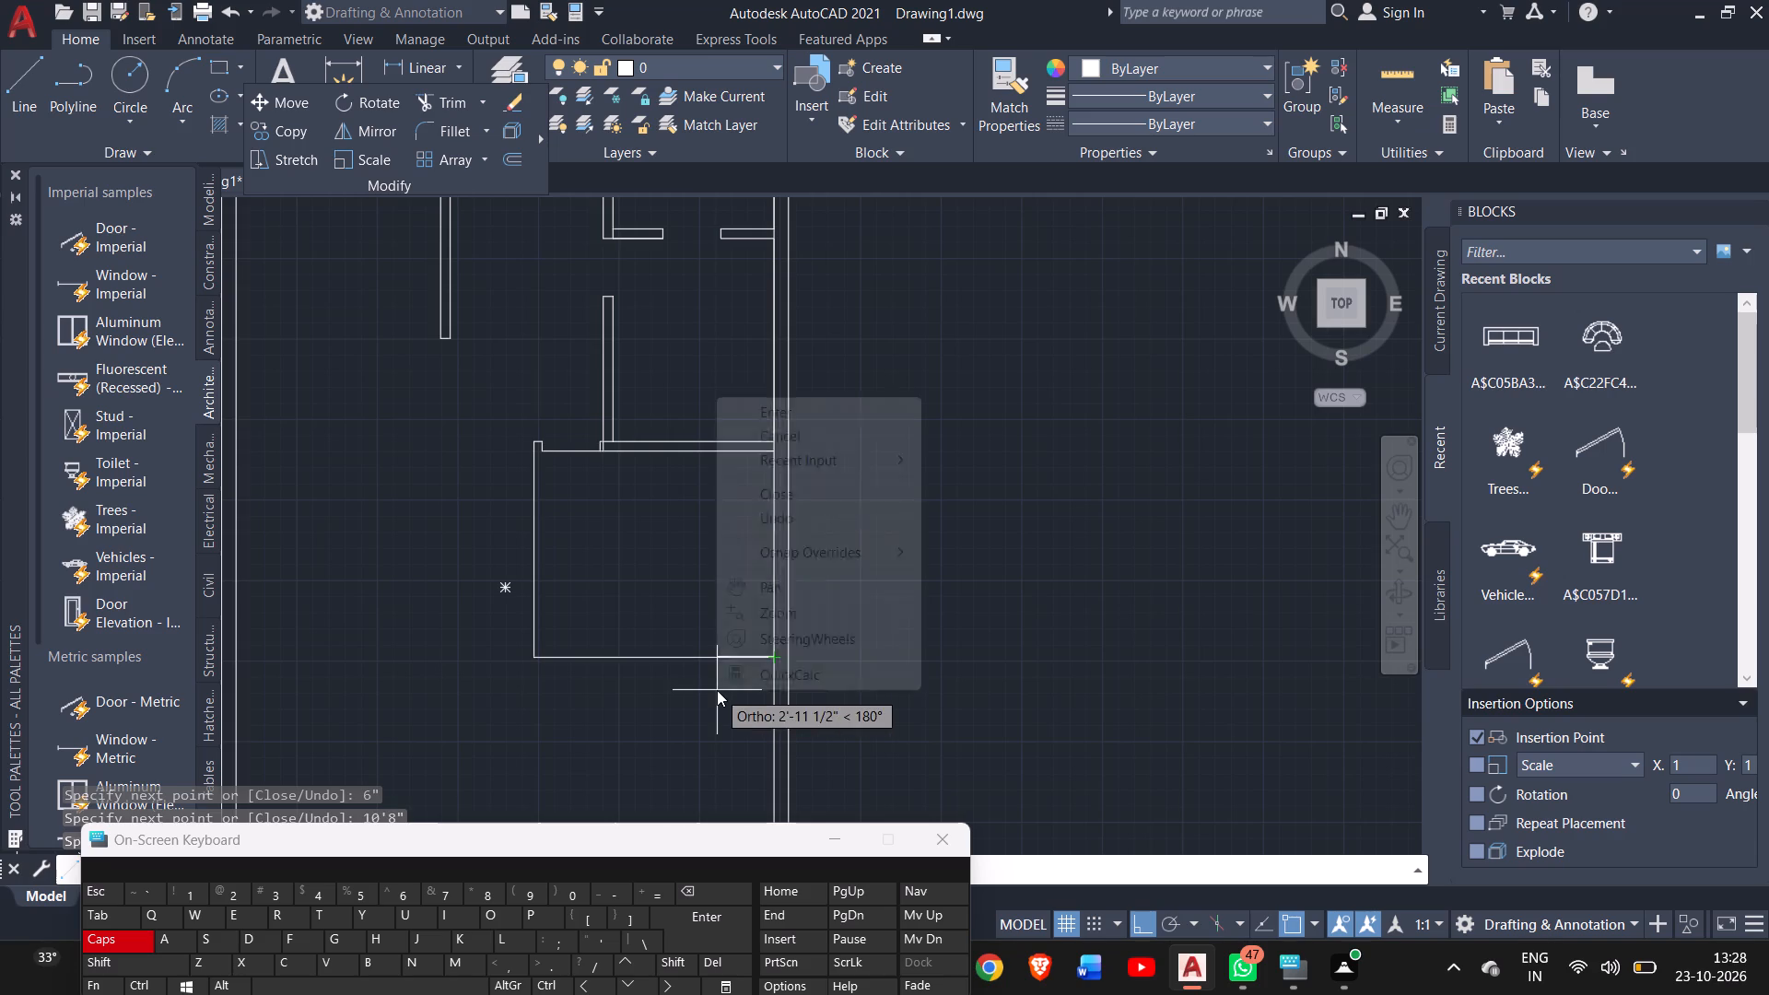
{"action": "left_click", "coordinate": [740, 432]}
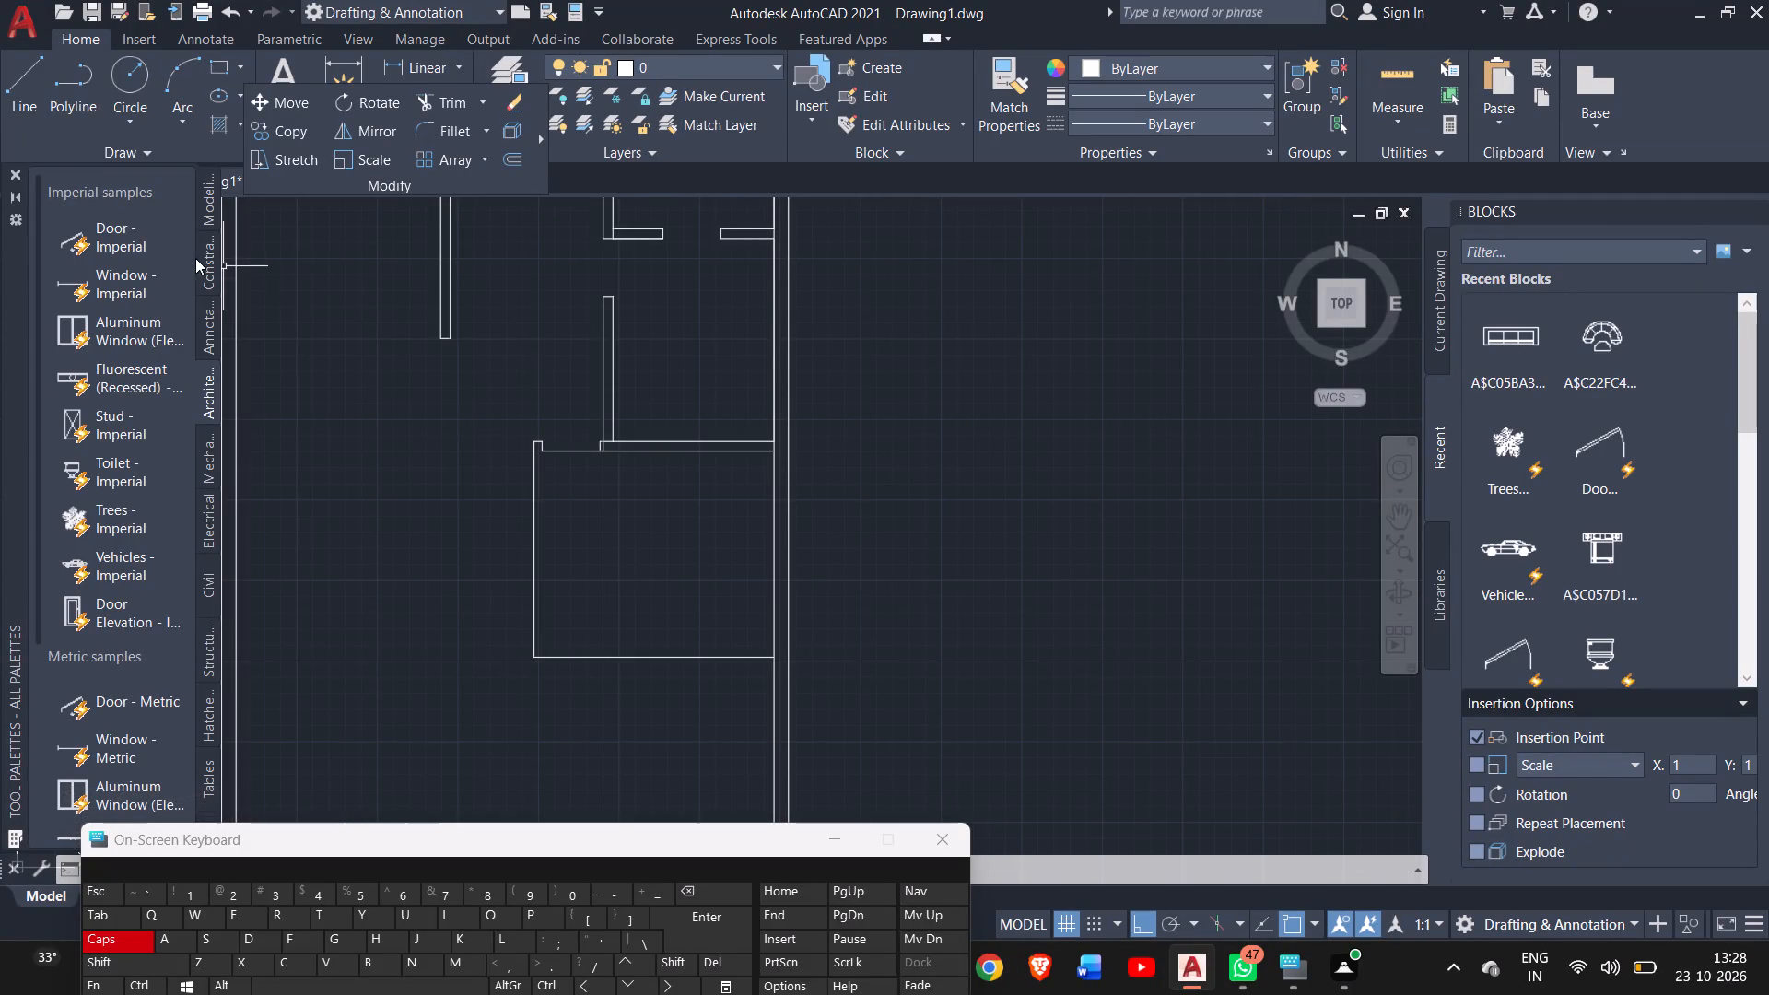
Draw the west partition's outer face from its upper west corner: 6" west, and south to the level of the room's lower inner line.
{"action": "left_click", "coordinate": [25, 127]}
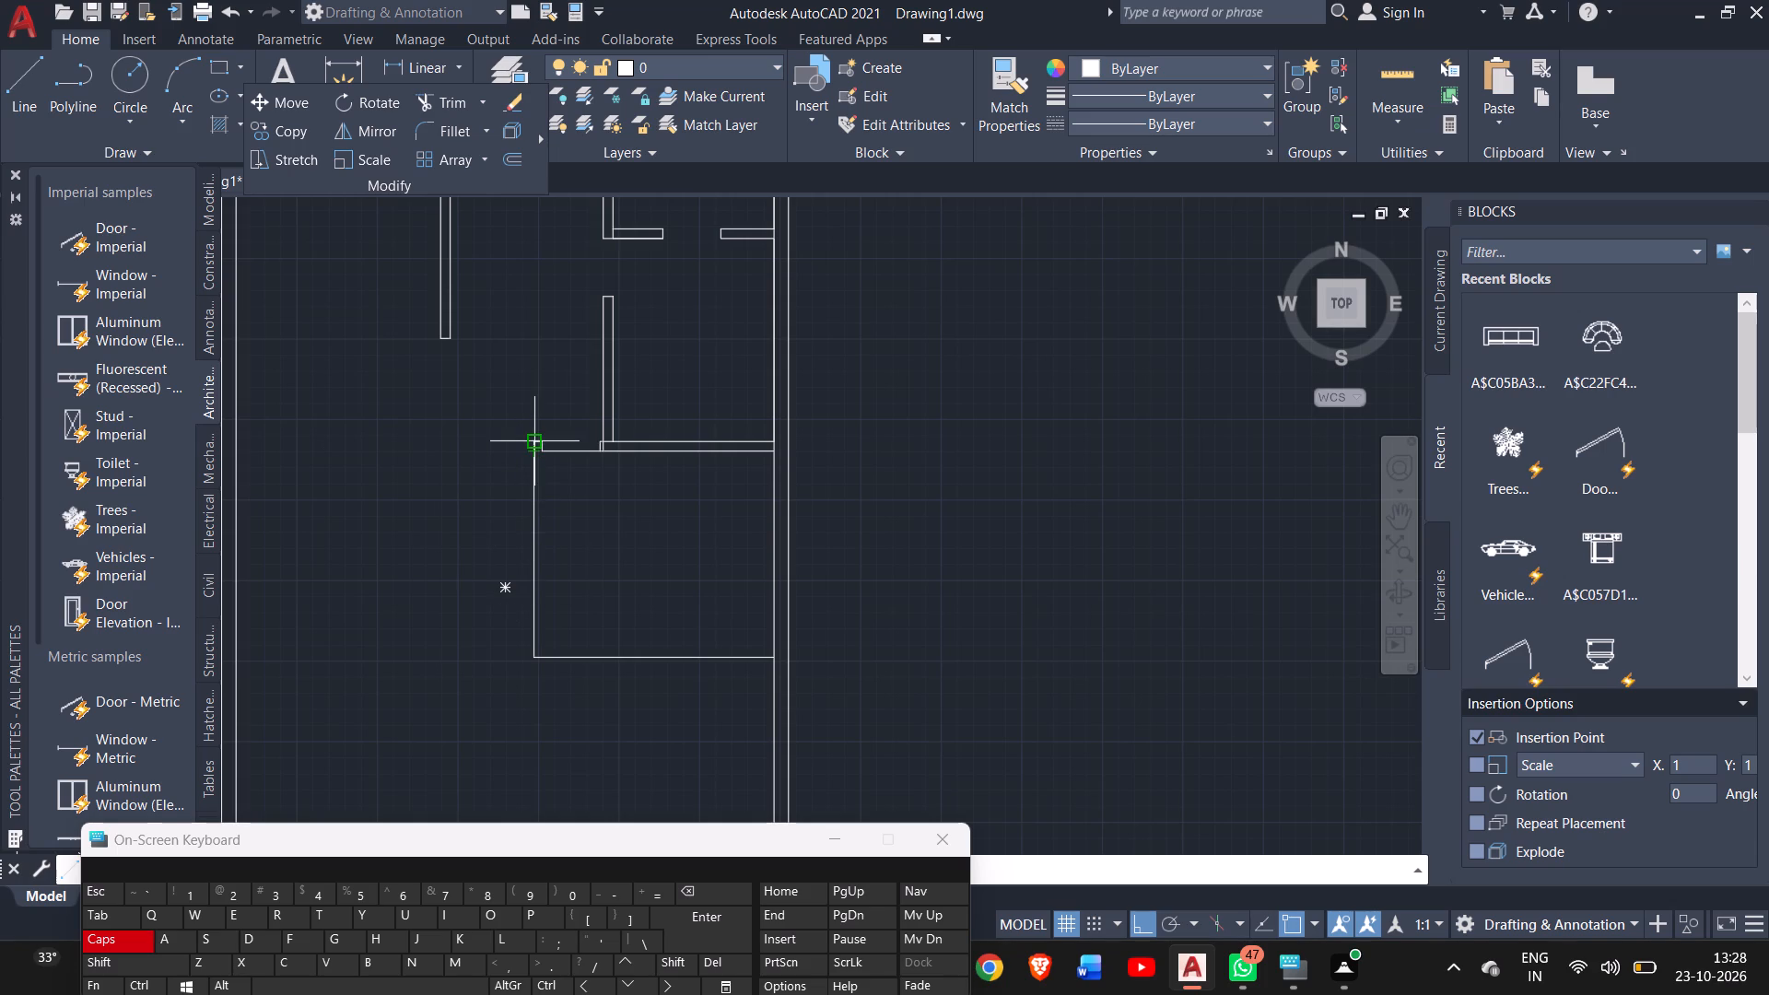
{"action": "scroll", "coordinate": [532, 436], "scroll_direction": "up", "scroll_amount": 3, "text": "ctrl"}
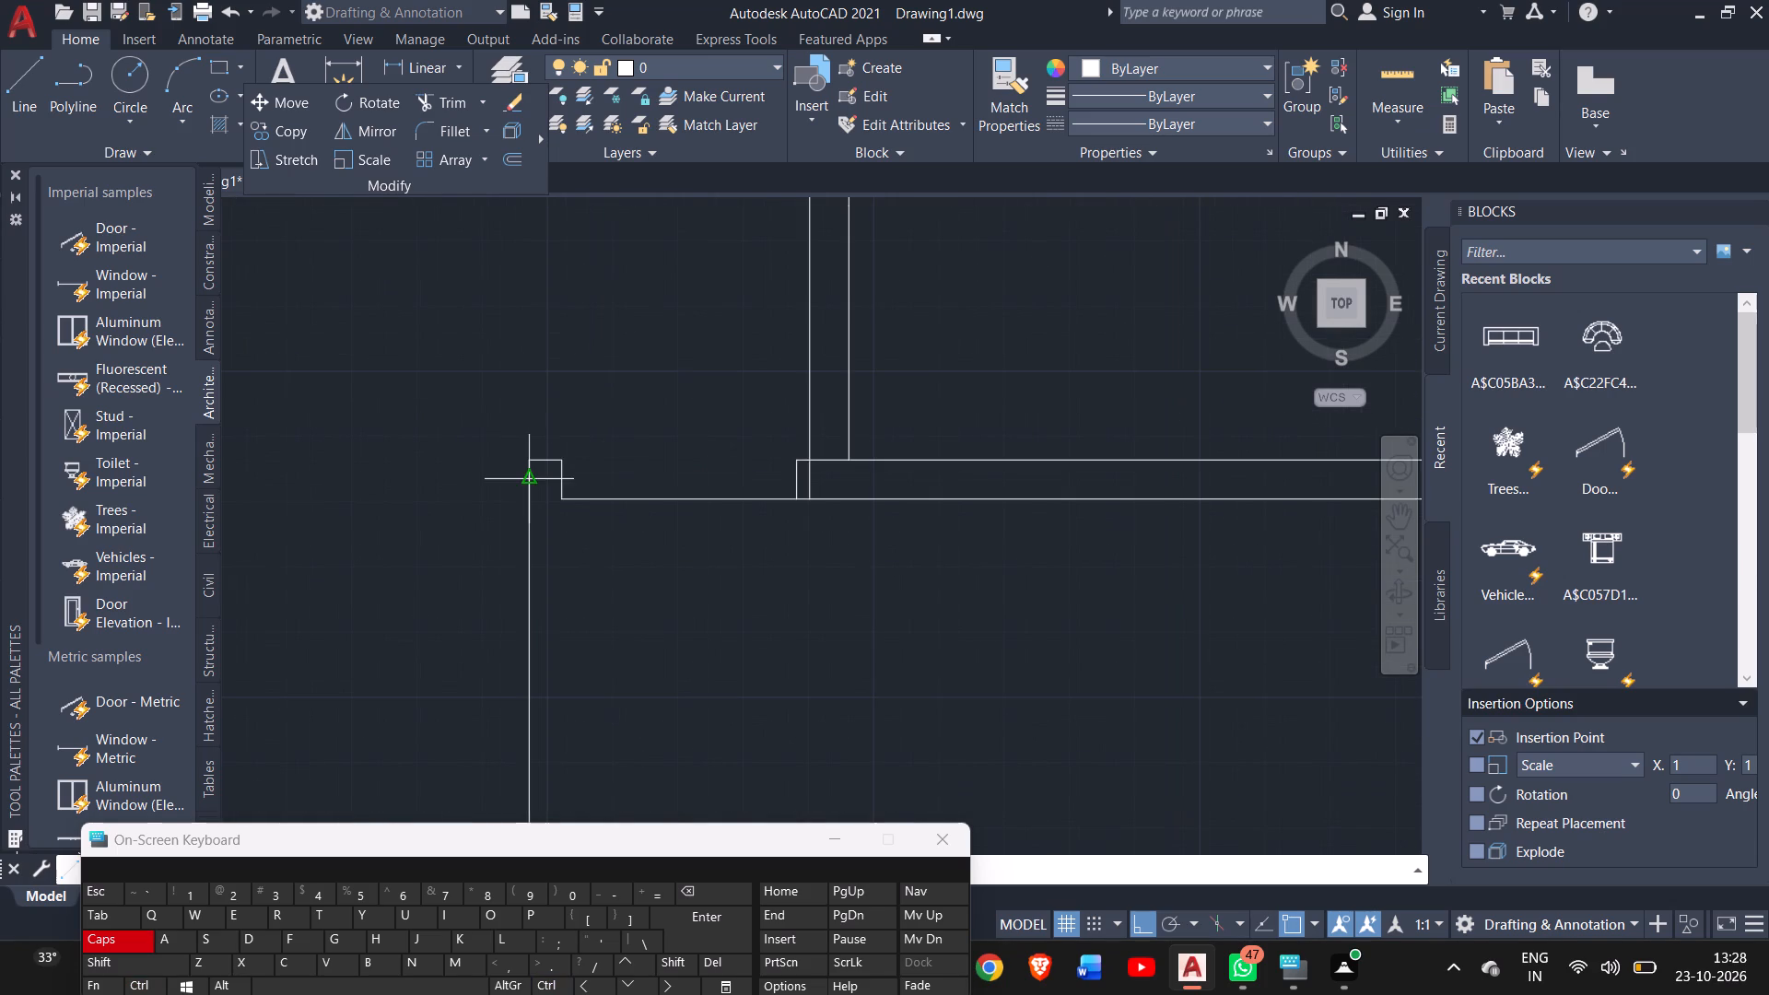
{"action": "left_click", "coordinate": [531, 459]}
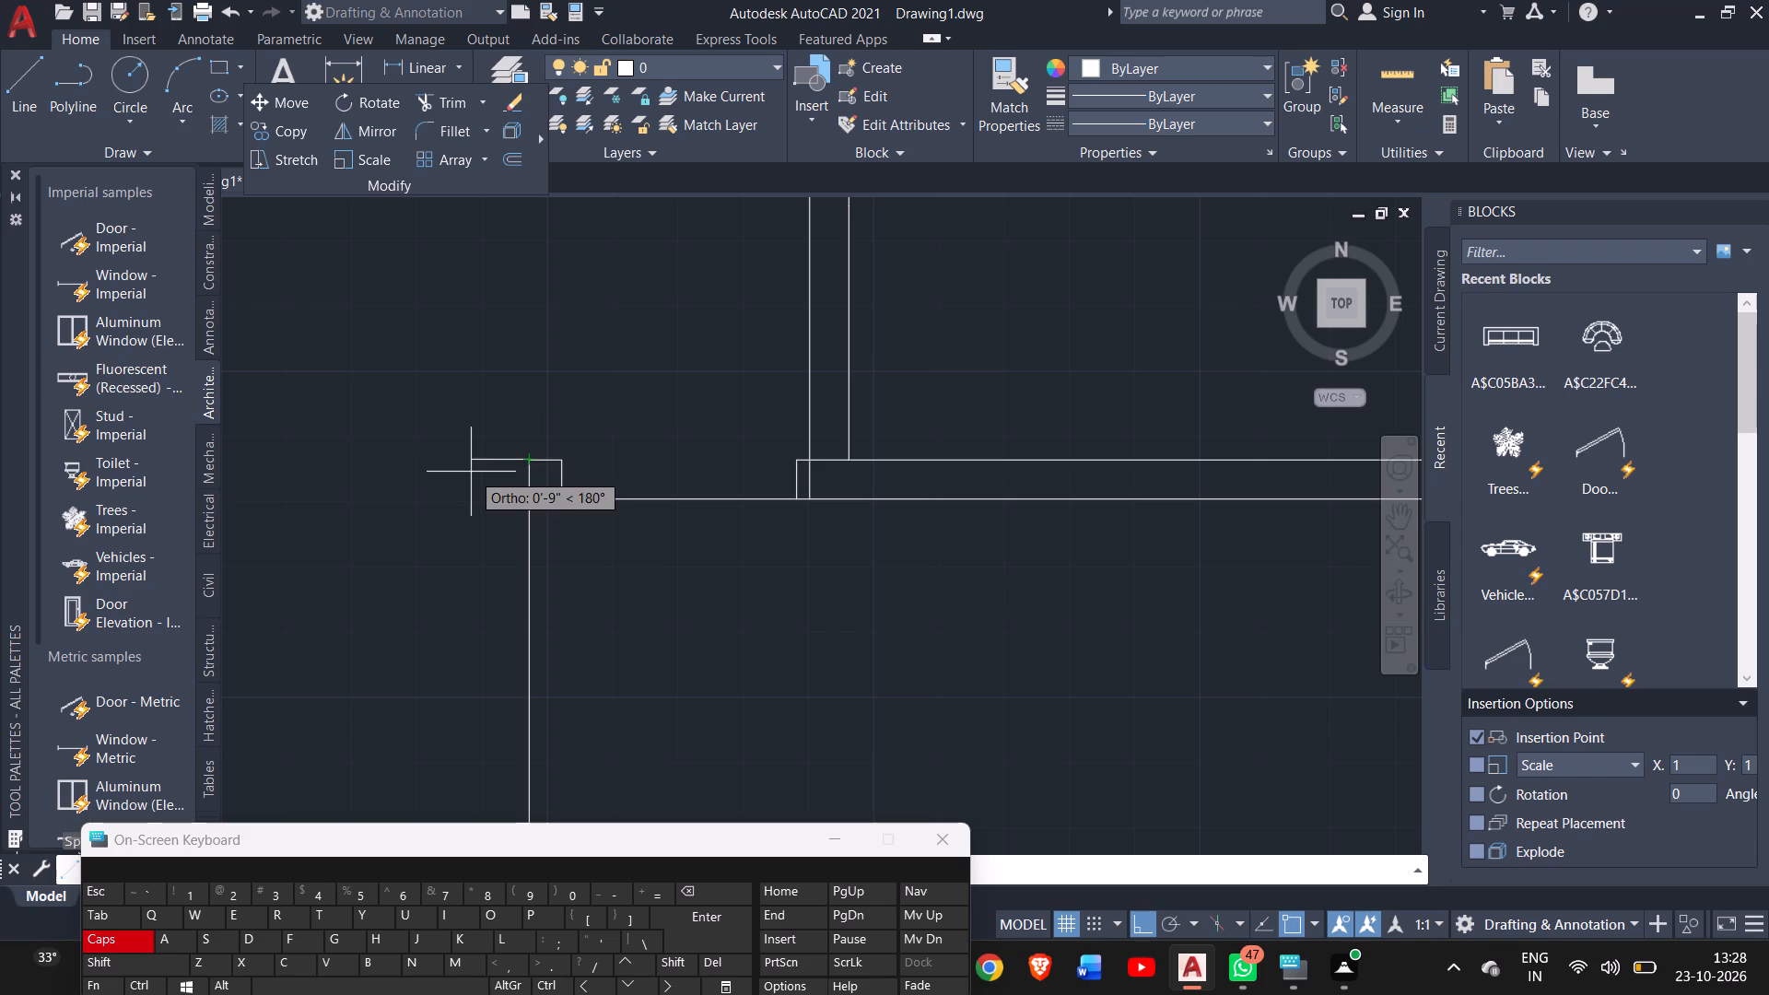
{"action": "key", "text": "6"}
{"action": "key", "text": "shift+quotedbl"}
{"action": "key", "text": "Return"}
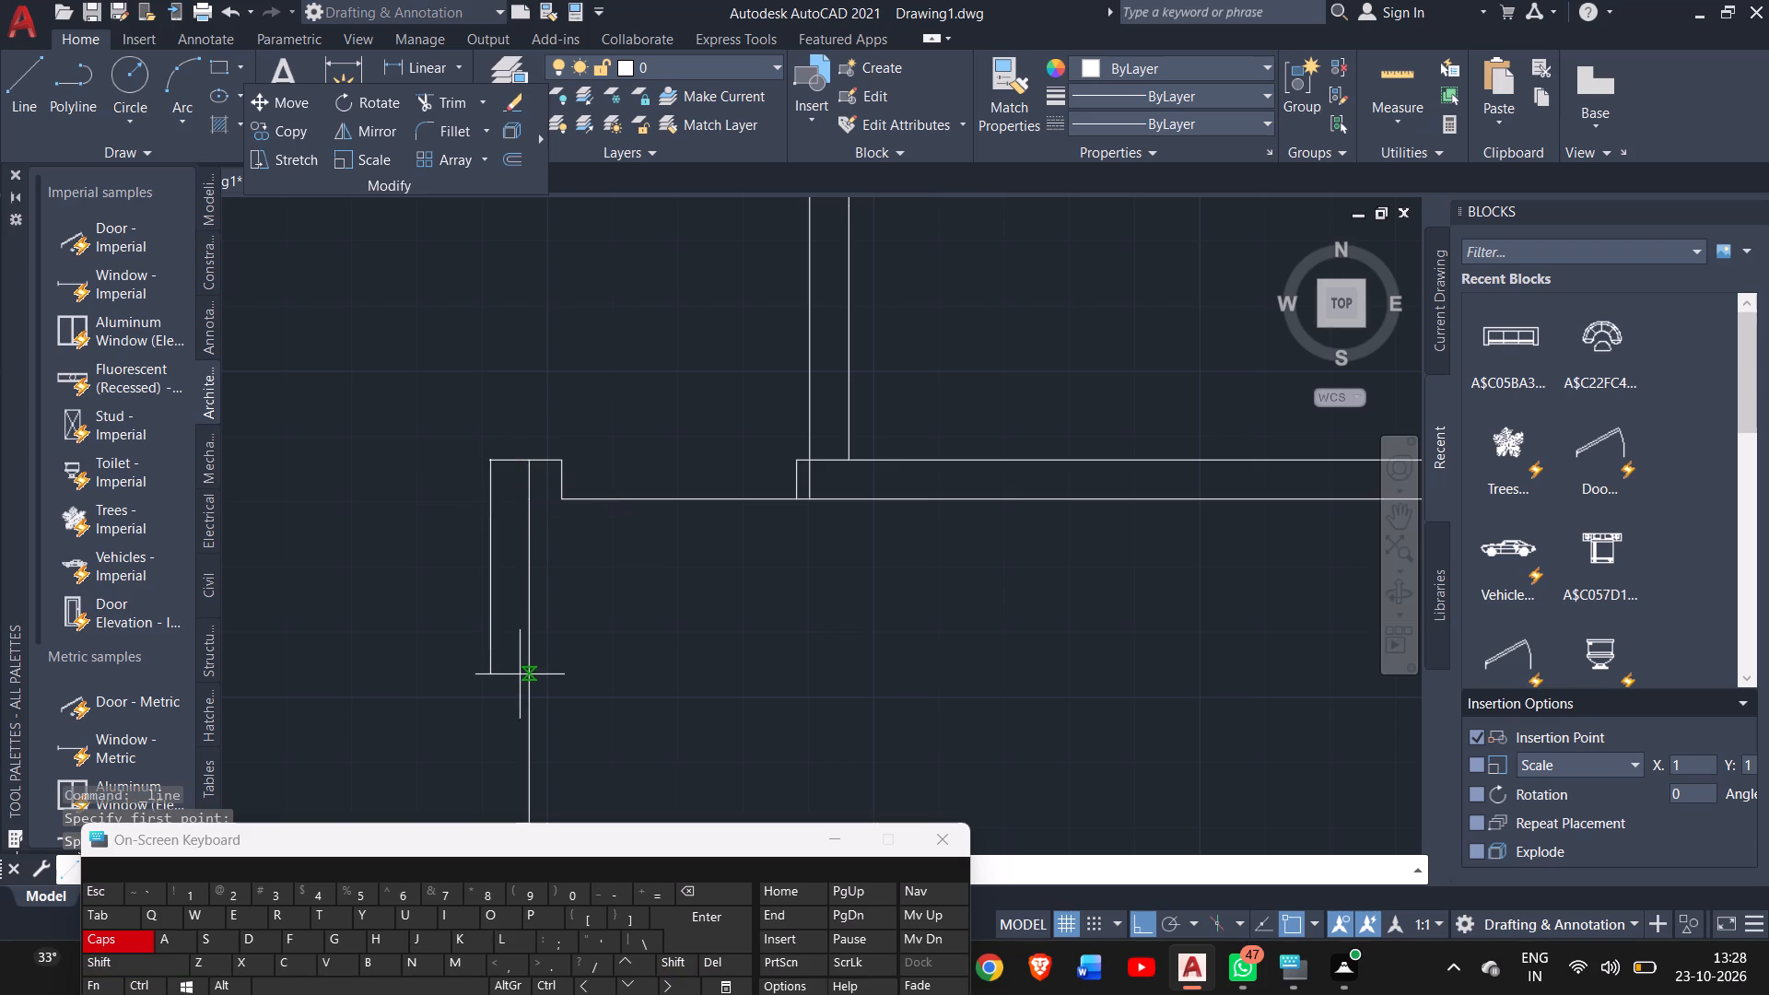
{"action": "scroll", "coordinate": [520, 674], "scroll_direction": "down", "scroll_amount": 4, "text": "ctrl"}
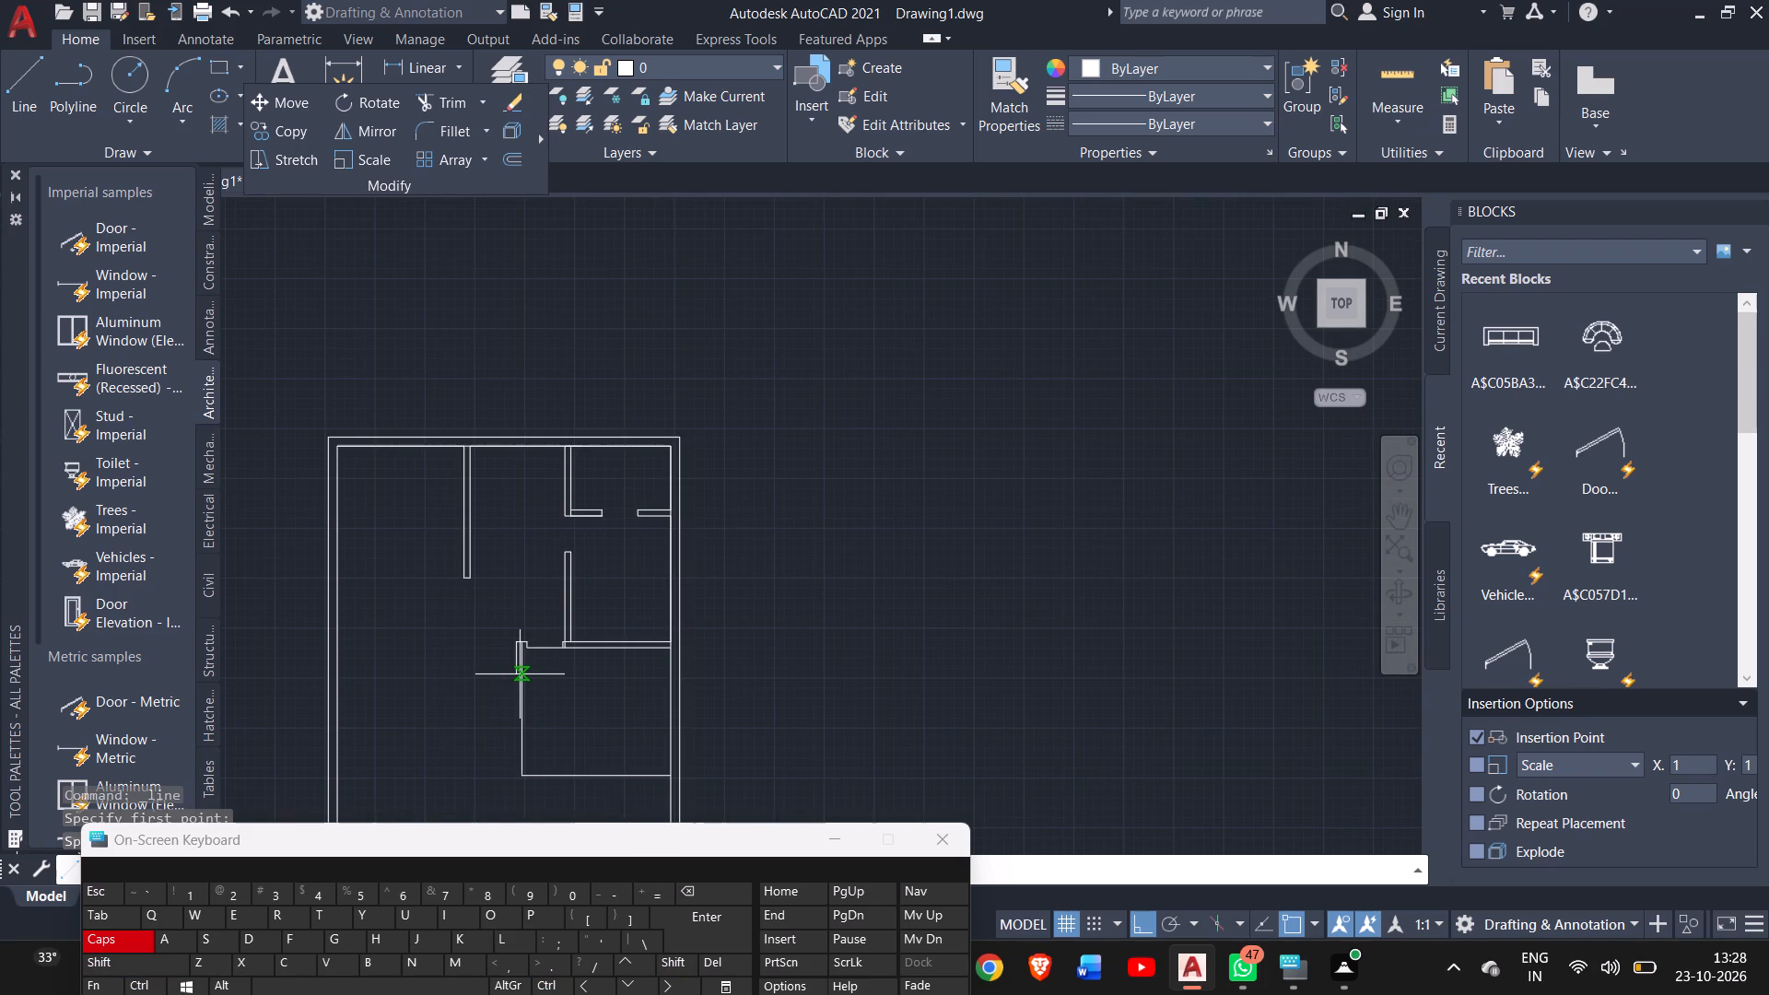
{"action": "scroll", "coordinate": [510, 806], "scroll_direction": "up", "scroll_amount": 3, "text": "ctrl"}
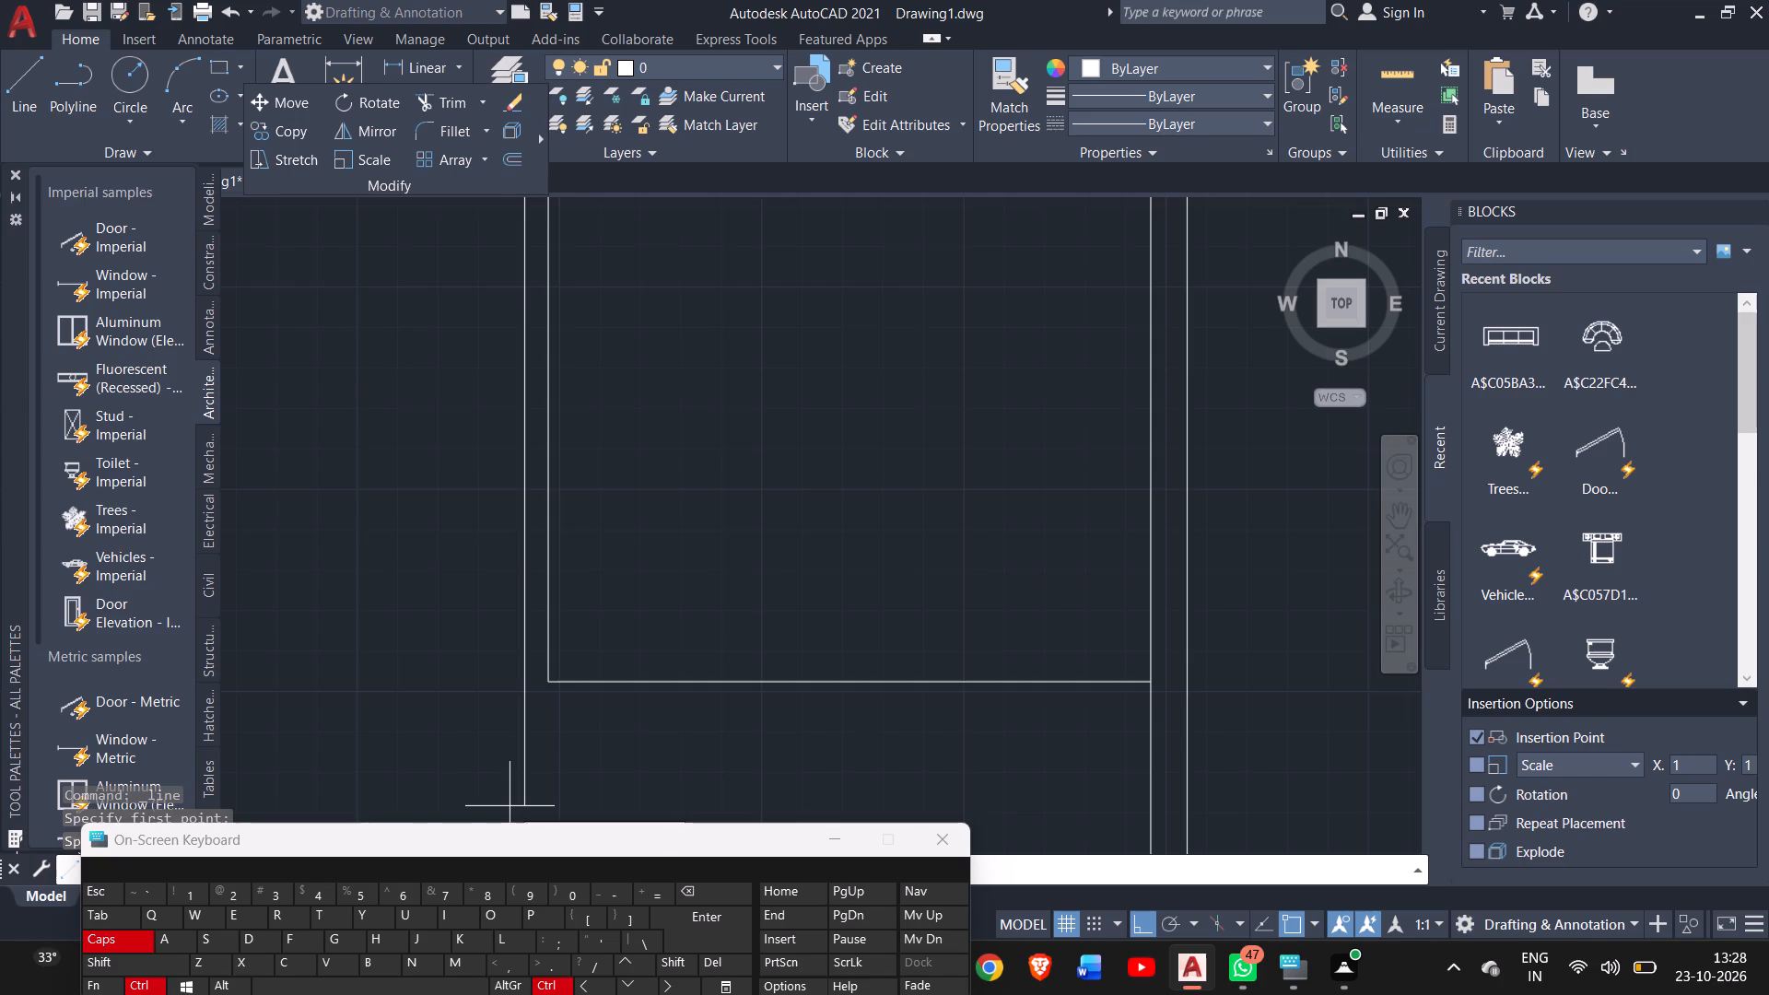
{"action": "scroll", "coordinate": [510, 806], "scroll_direction": "up", "scroll_amount": 1, "text": "ctrl"}
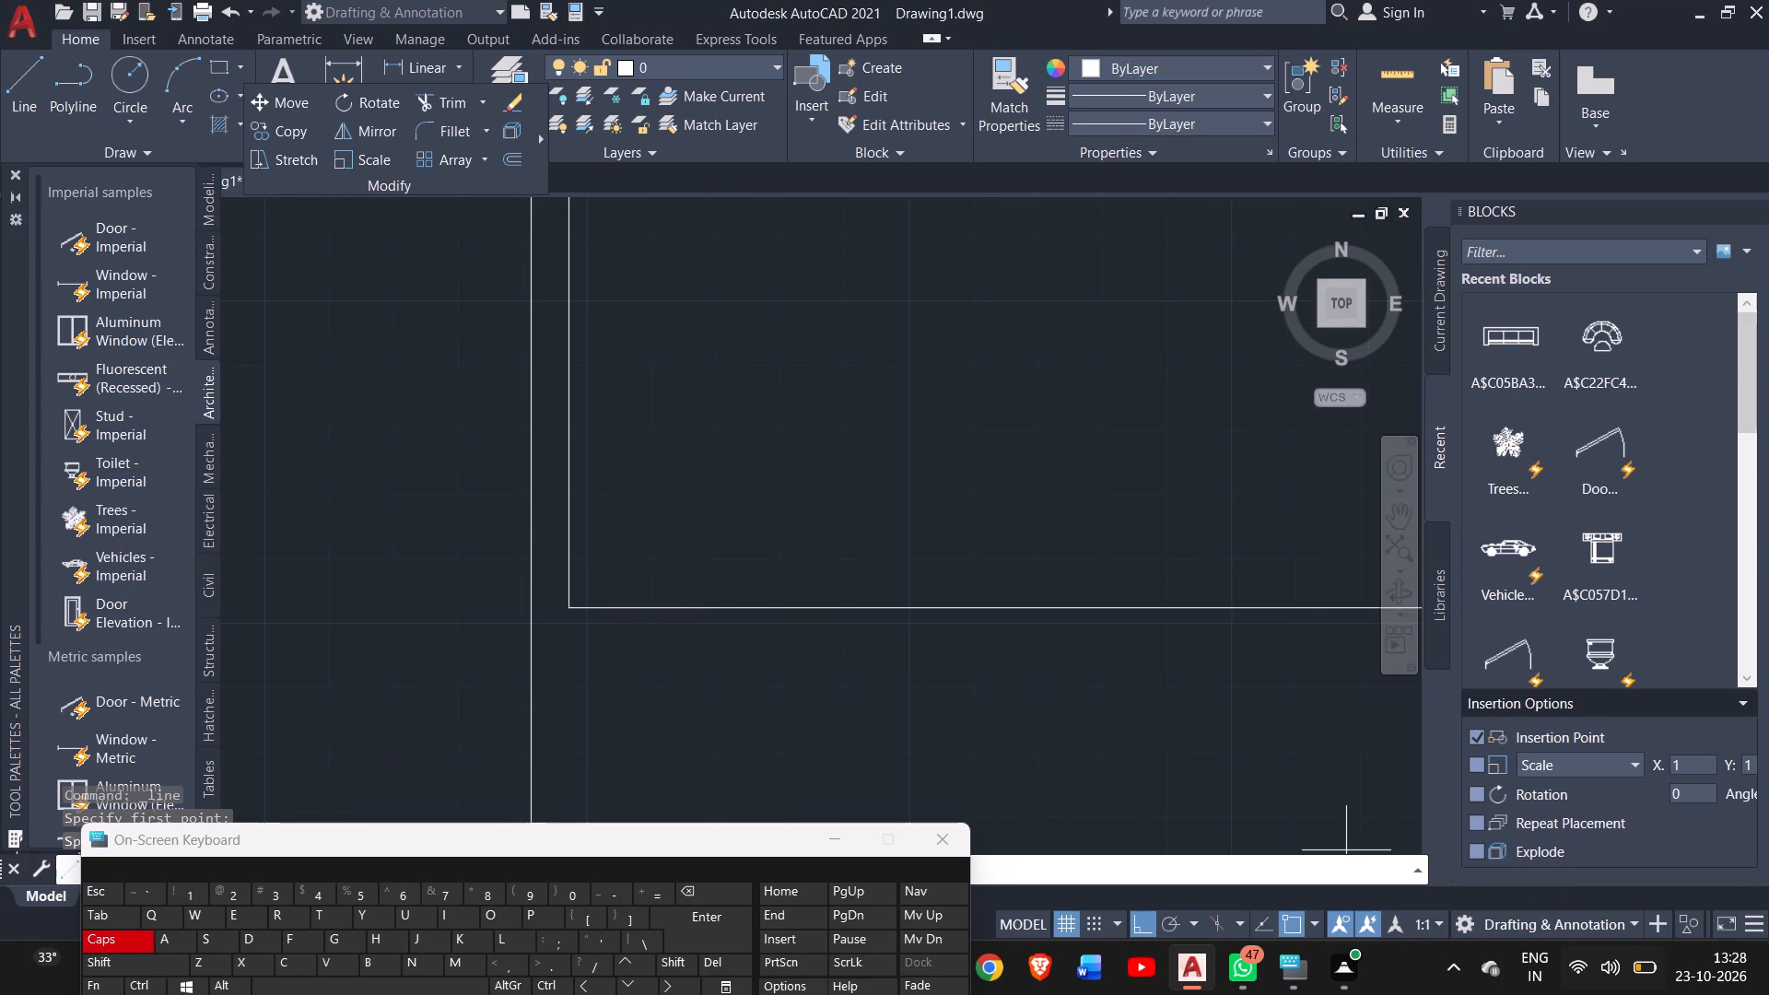
{"action": "left_click", "coordinate": [530, 609]}
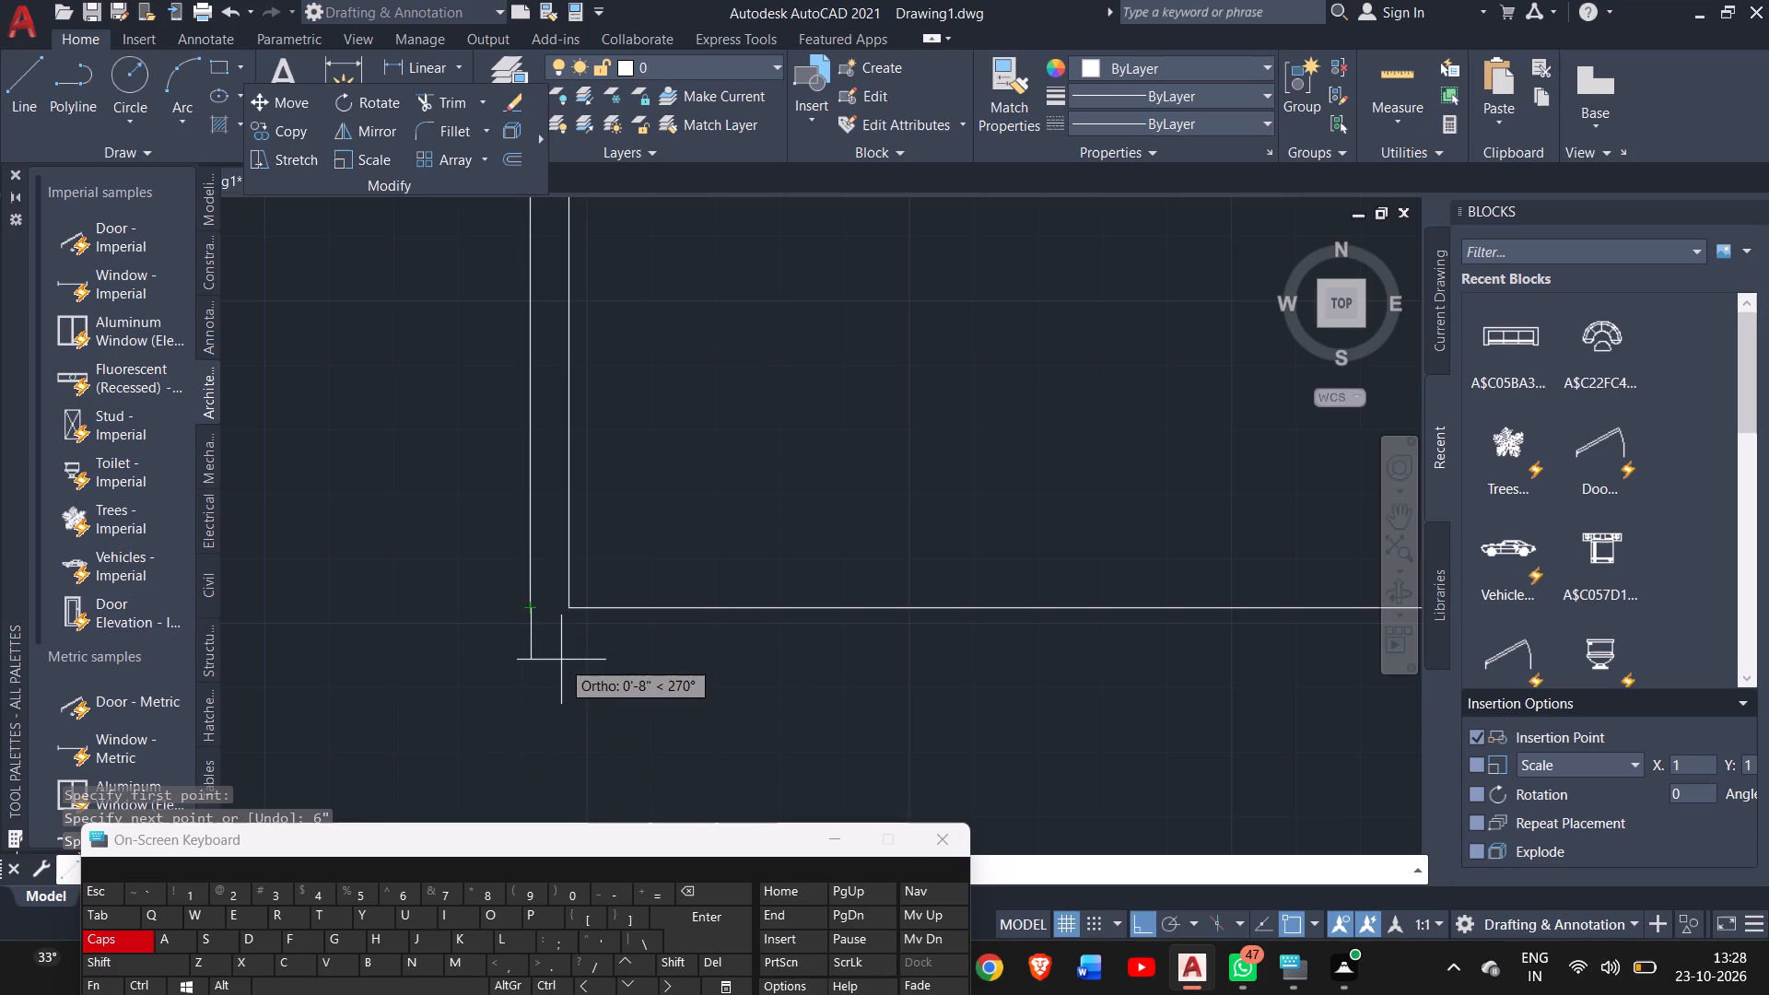
Extend the outer face 6" further south and run it east to the outer wall's inner face, completing the room's lower partition.
{"action": "key", "text": "6"}
{"action": "key", "text": "shift+quotedbl"}
{"action": "key", "text": "Return"}
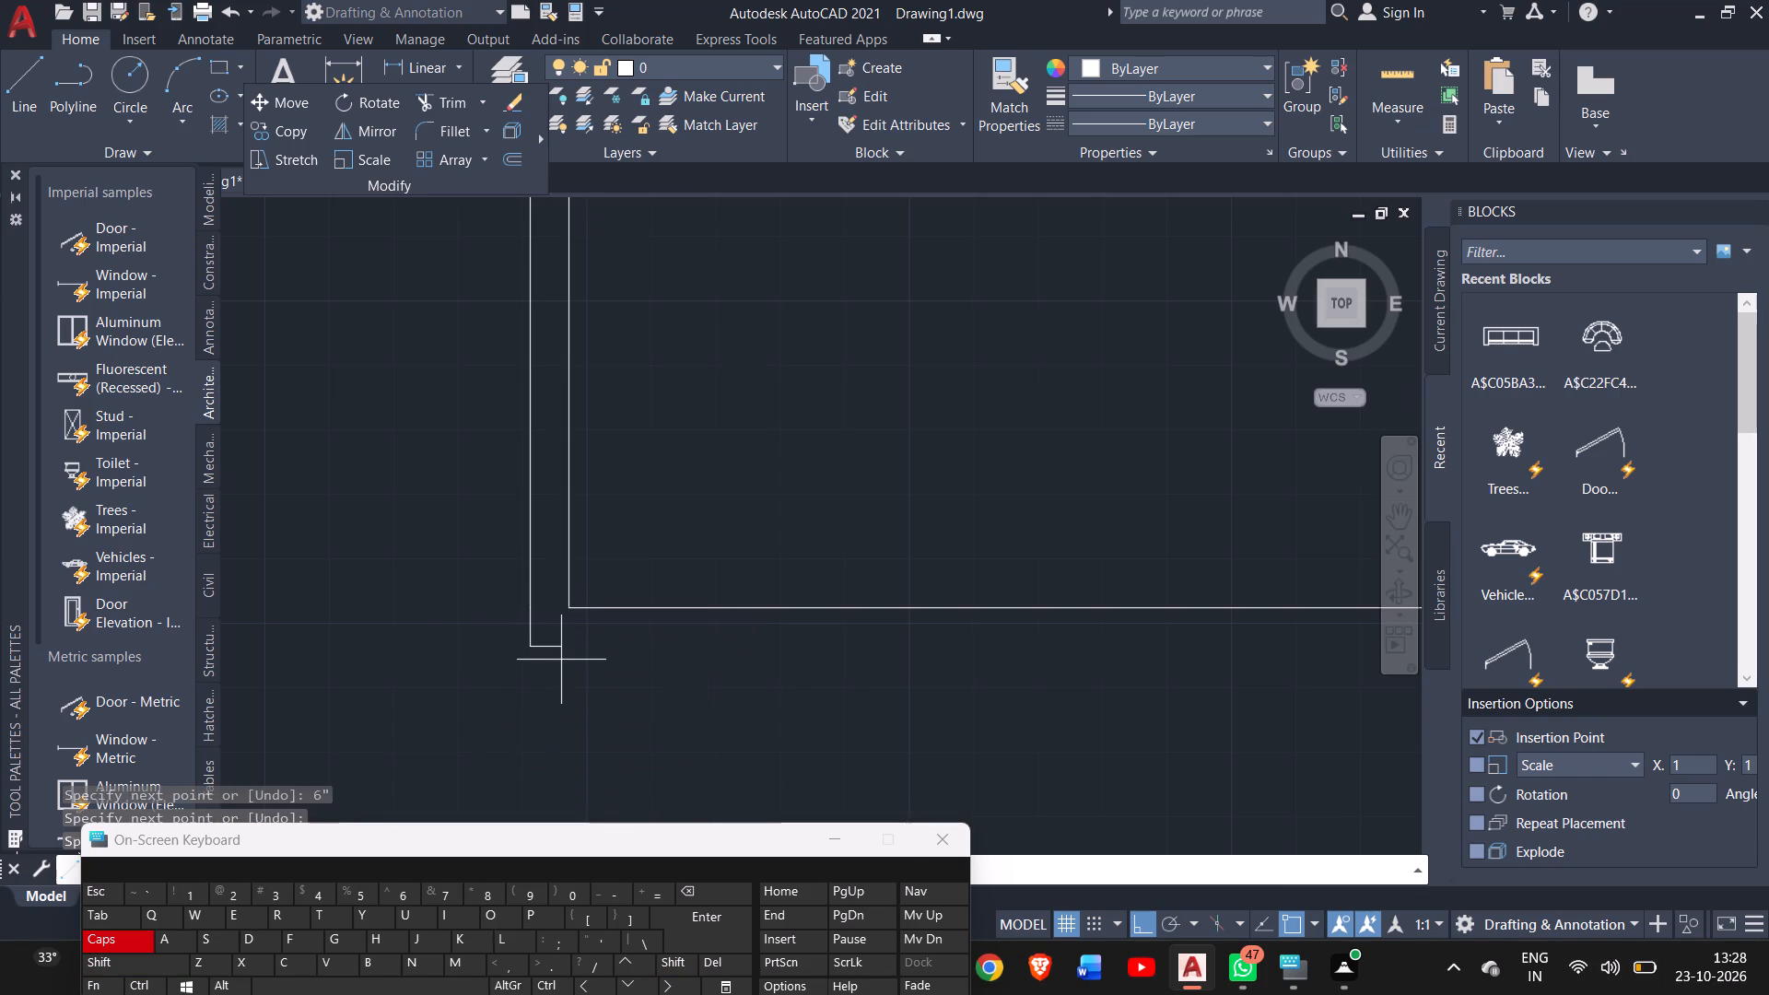
{"action": "scroll", "coordinate": [903, 676], "scroll_direction": "down", "scroll_amount": 1, "text": "ctrl"}
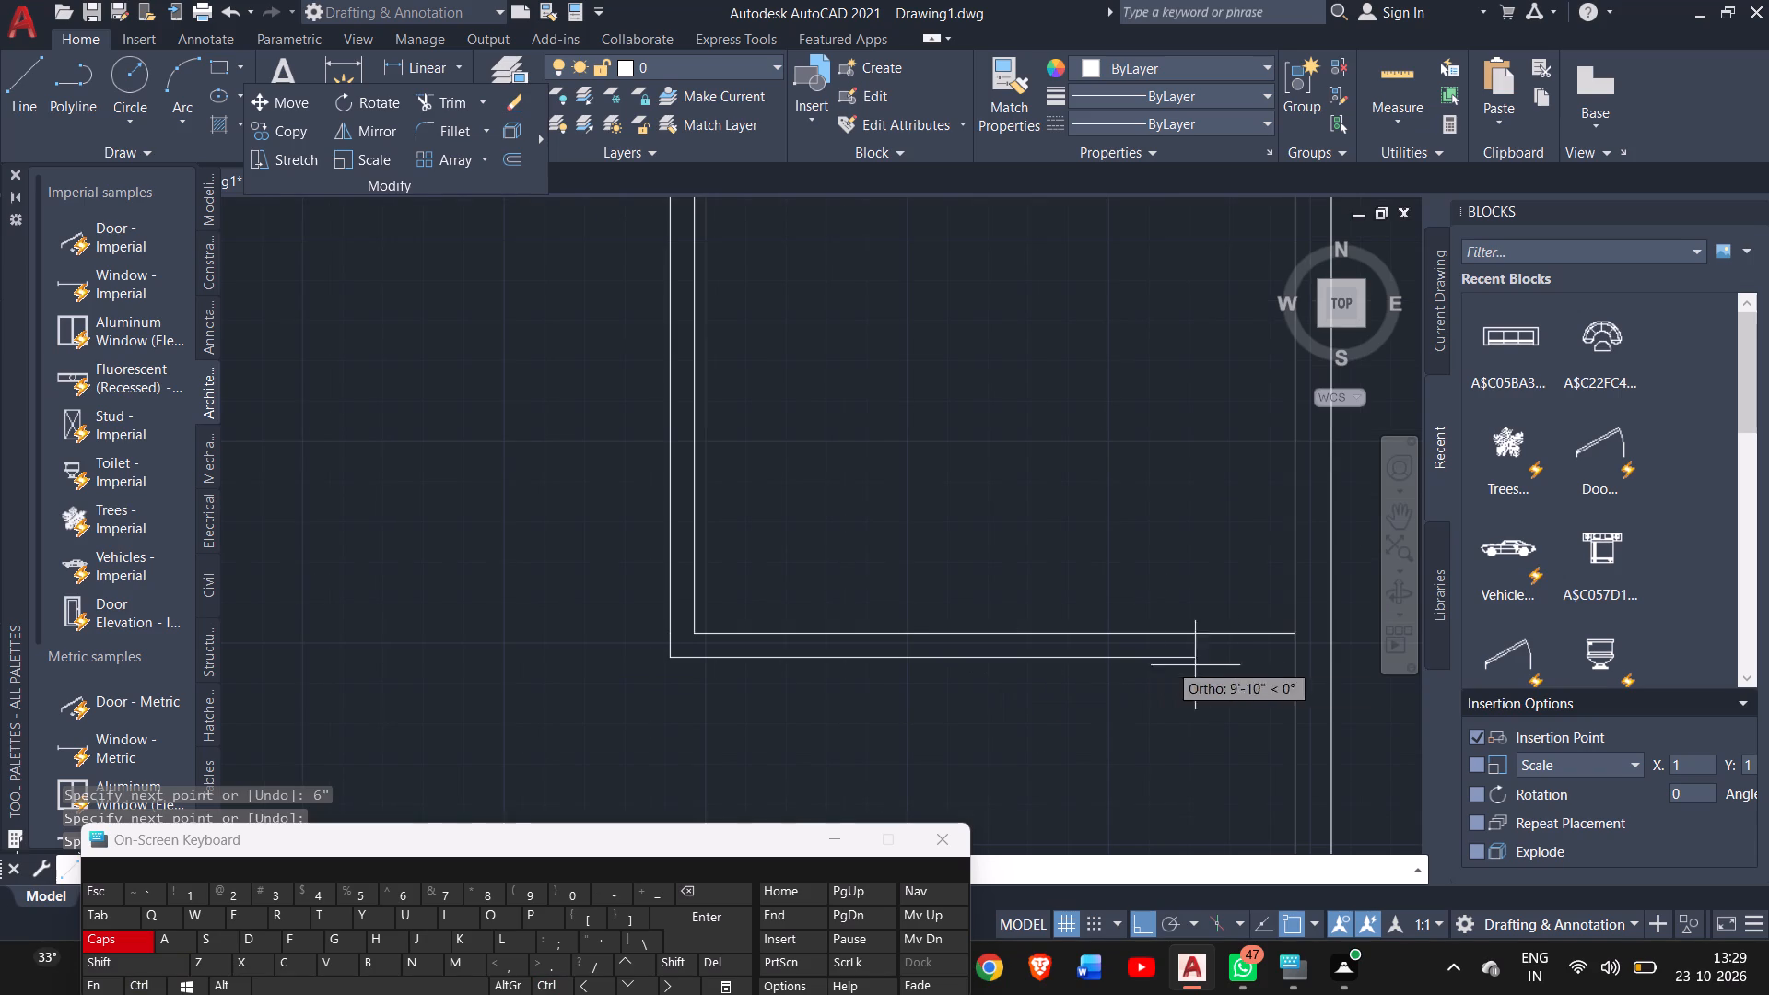
{"action": "left_click", "coordinate": [1291, 655]}
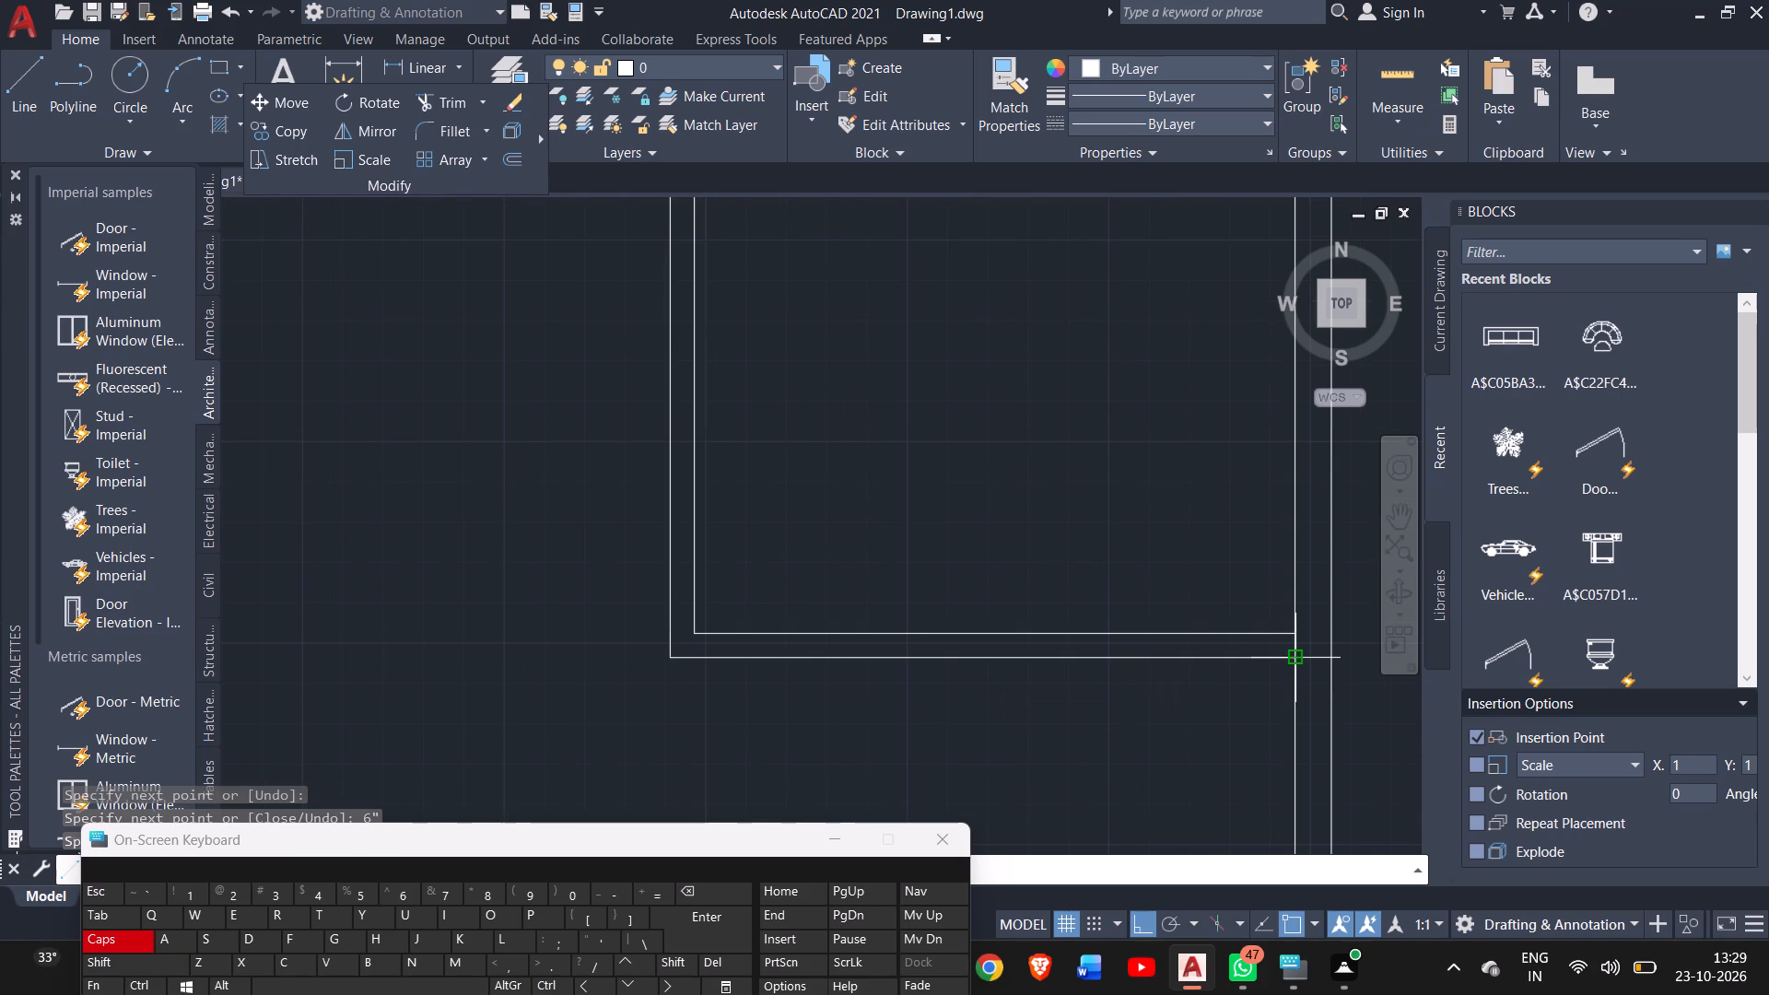
{"action": "right_click", "coordinate": [1264, 682]}
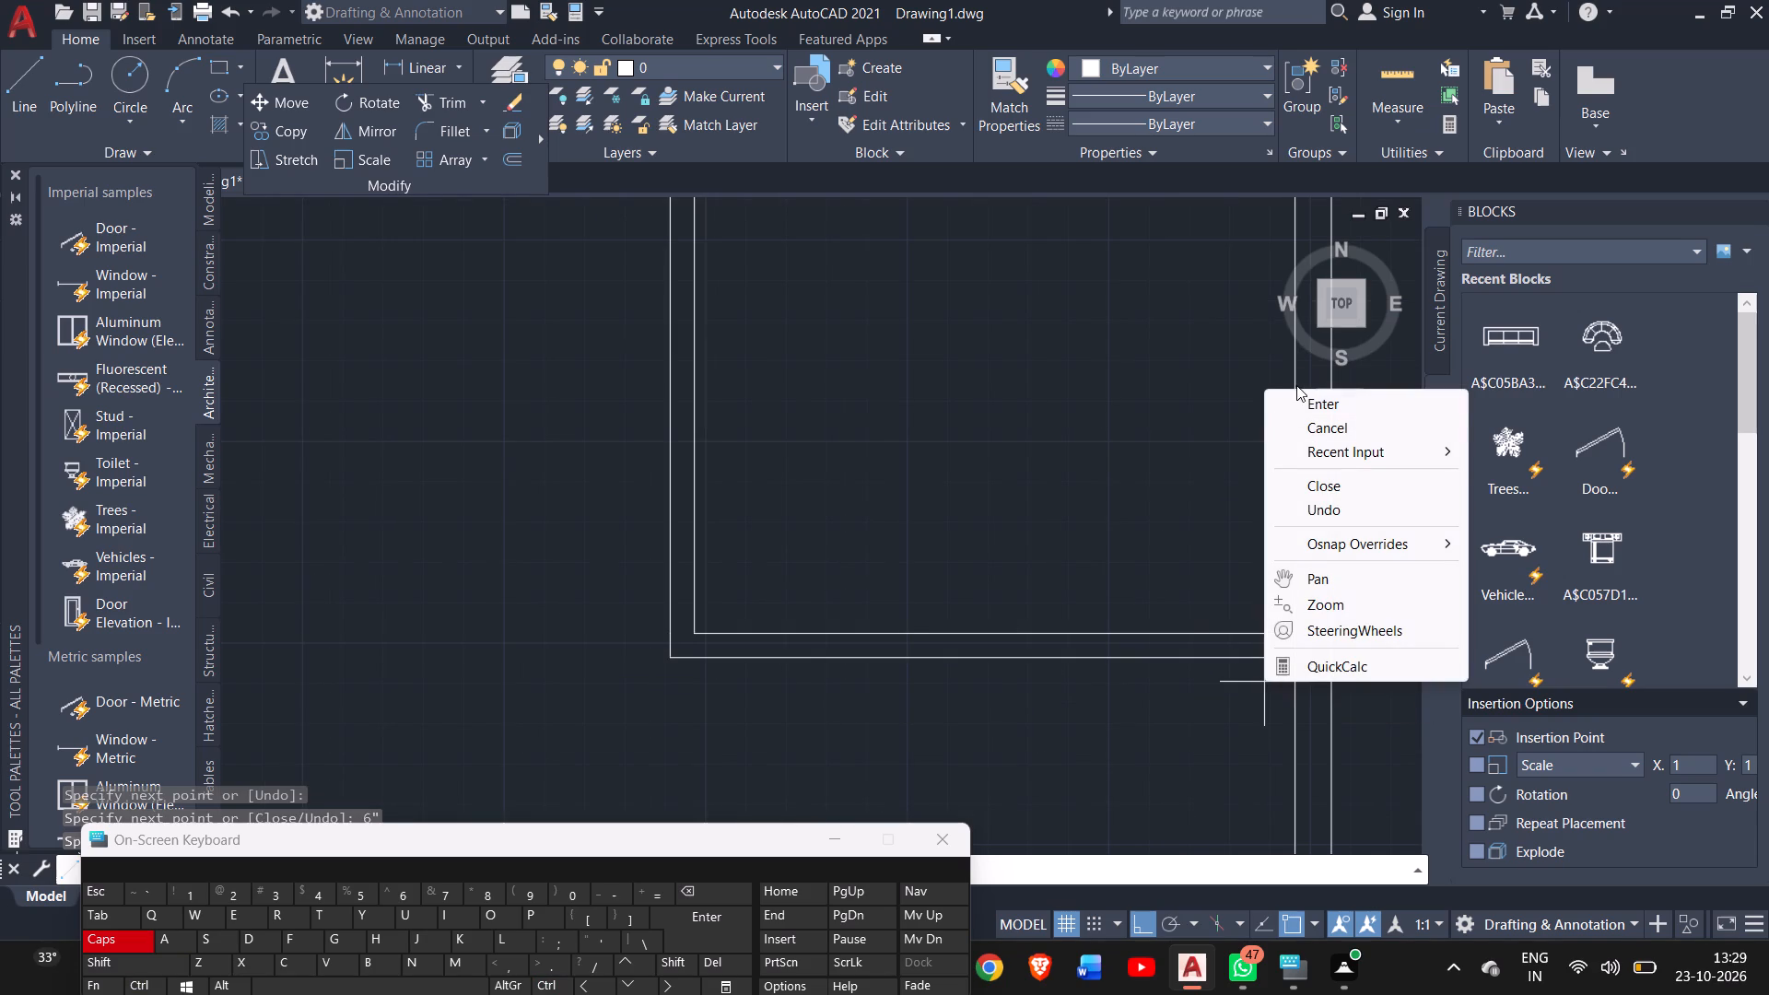
{"action": "left_click", "coordinate": [1300, 399]}
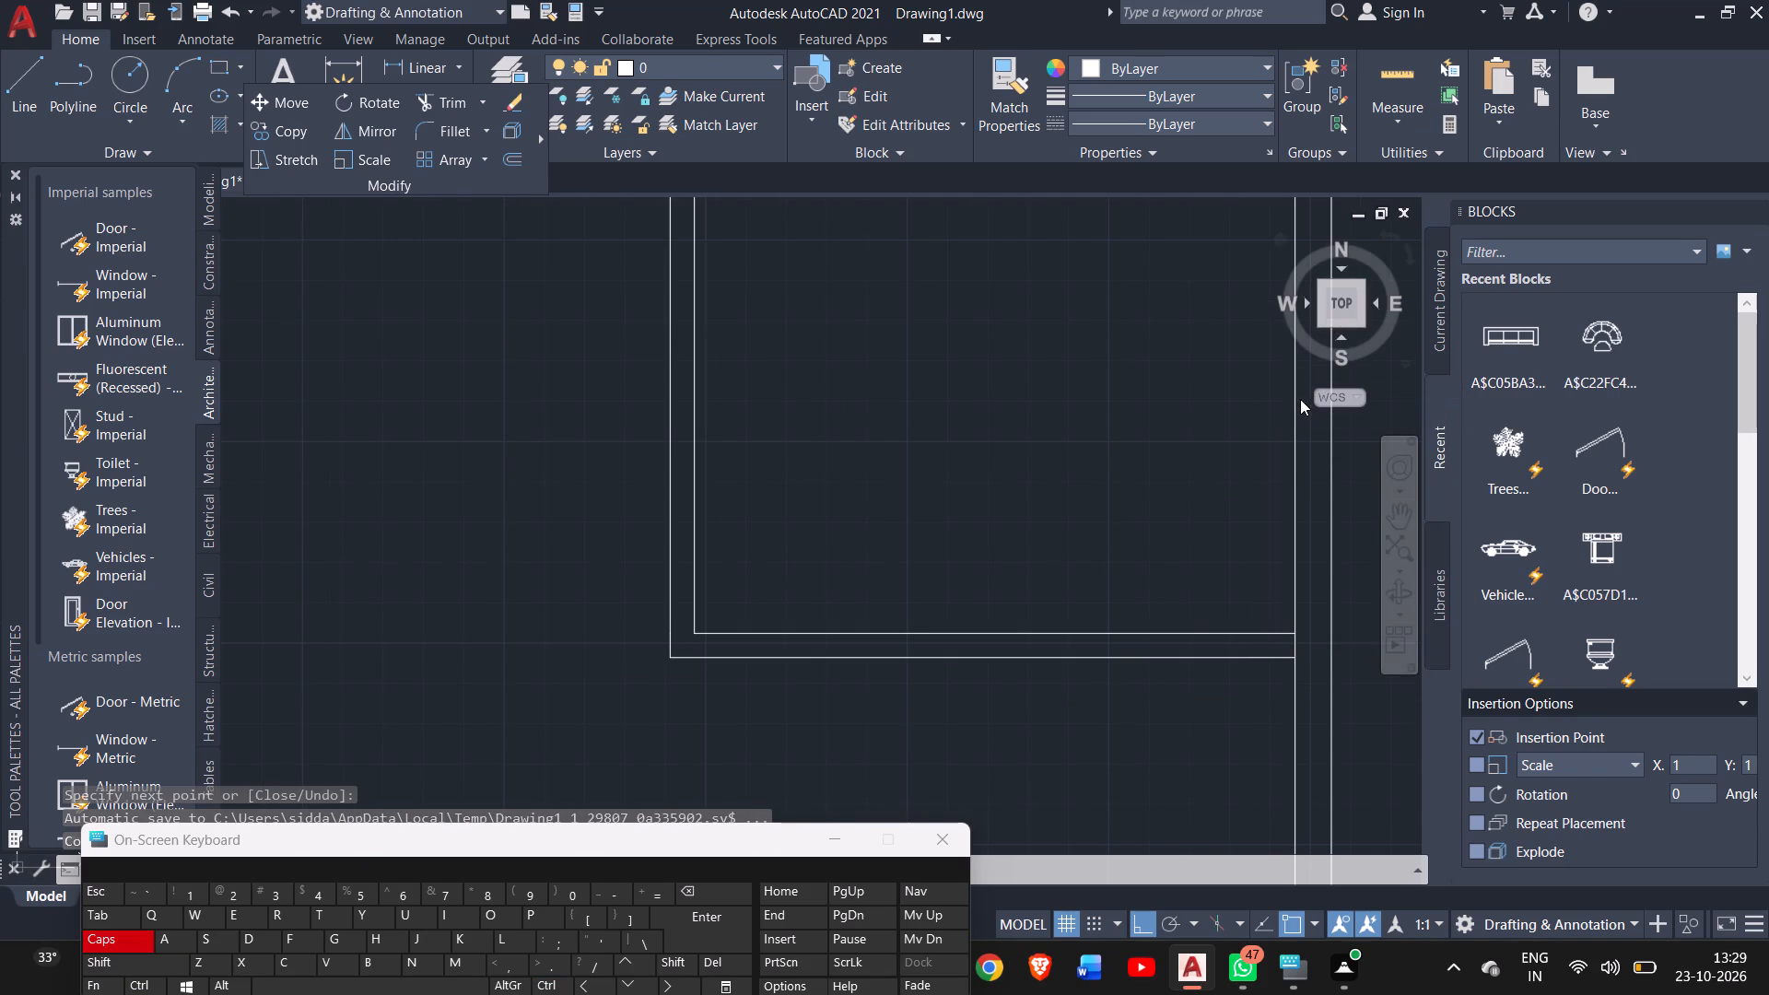
{"action": "scroll", "coordinate": [1192, 453], "scroll_direction": "down", "scroll_amount": 1, "text": "ctrl"}
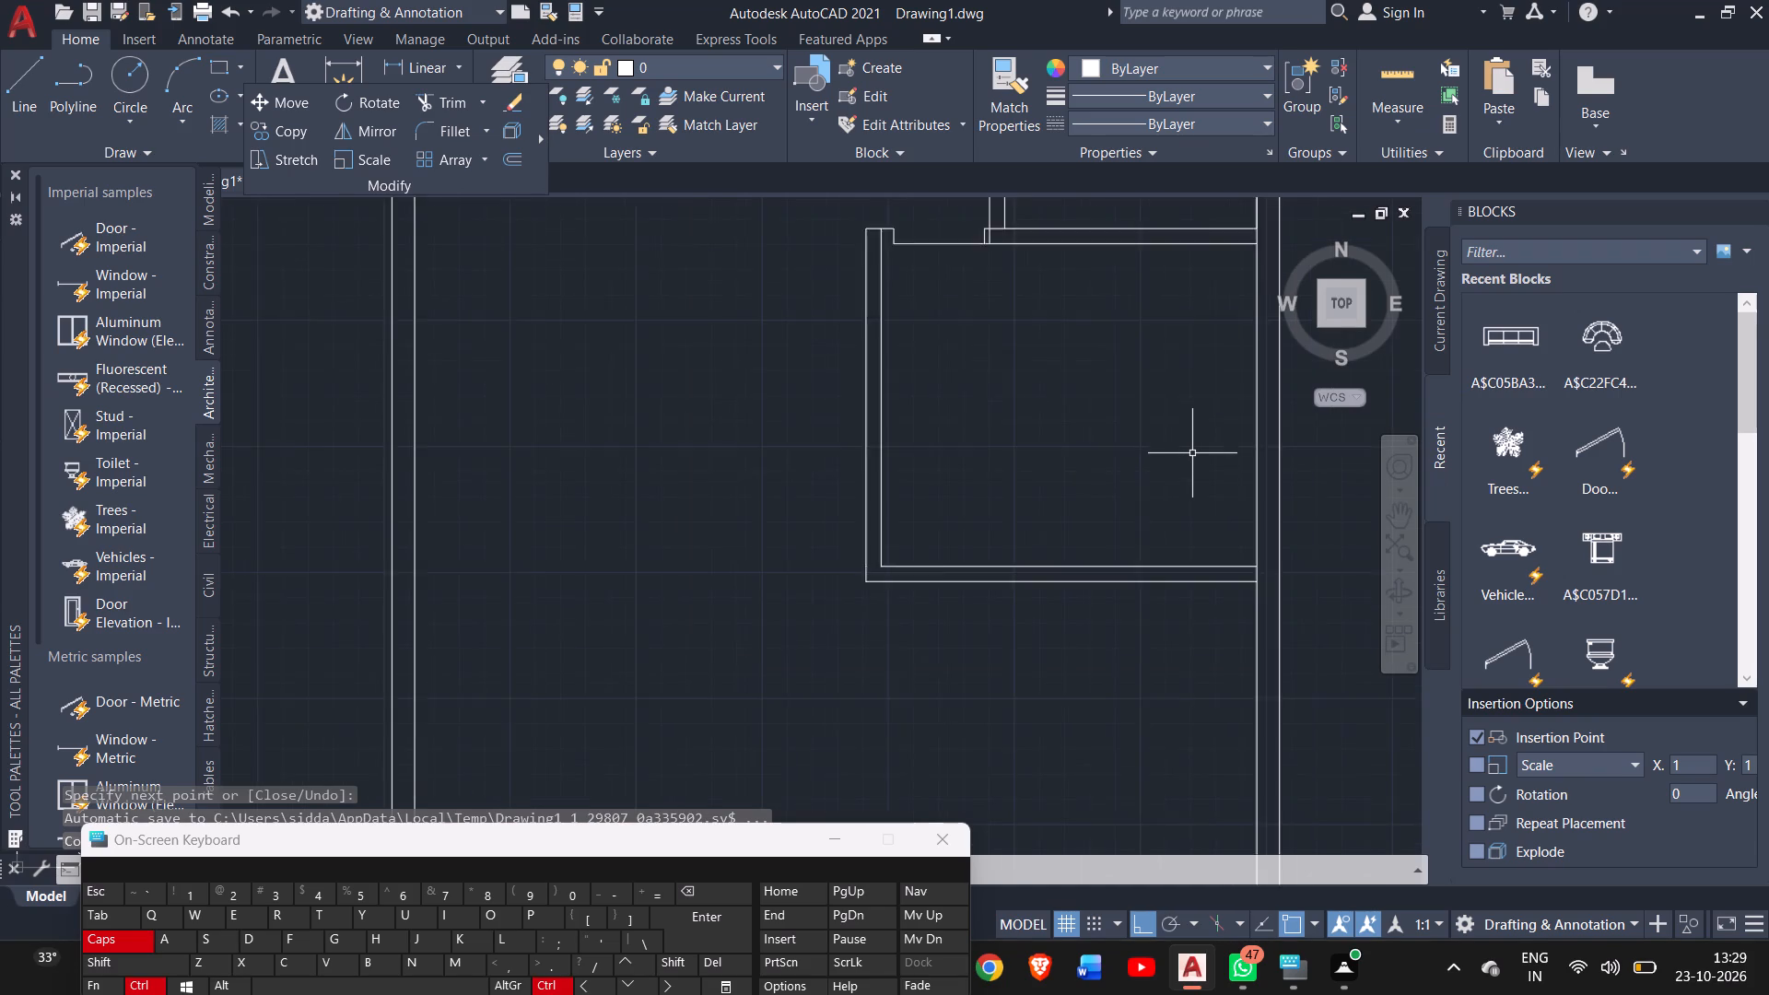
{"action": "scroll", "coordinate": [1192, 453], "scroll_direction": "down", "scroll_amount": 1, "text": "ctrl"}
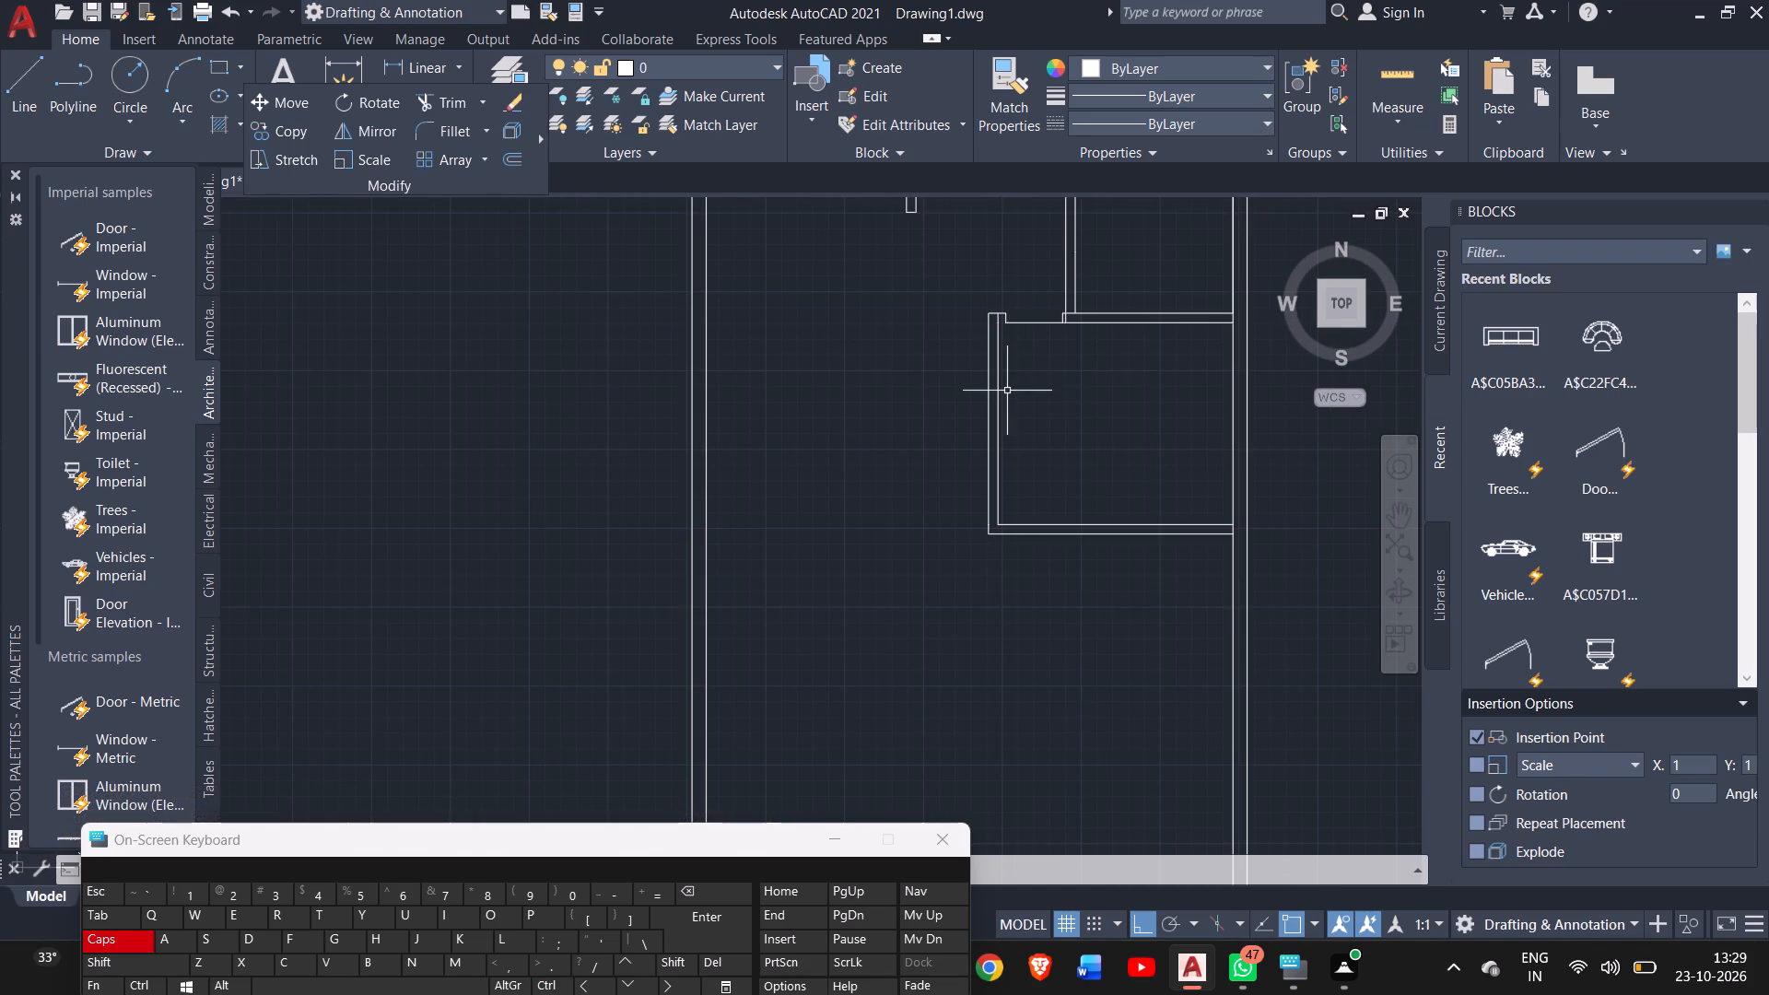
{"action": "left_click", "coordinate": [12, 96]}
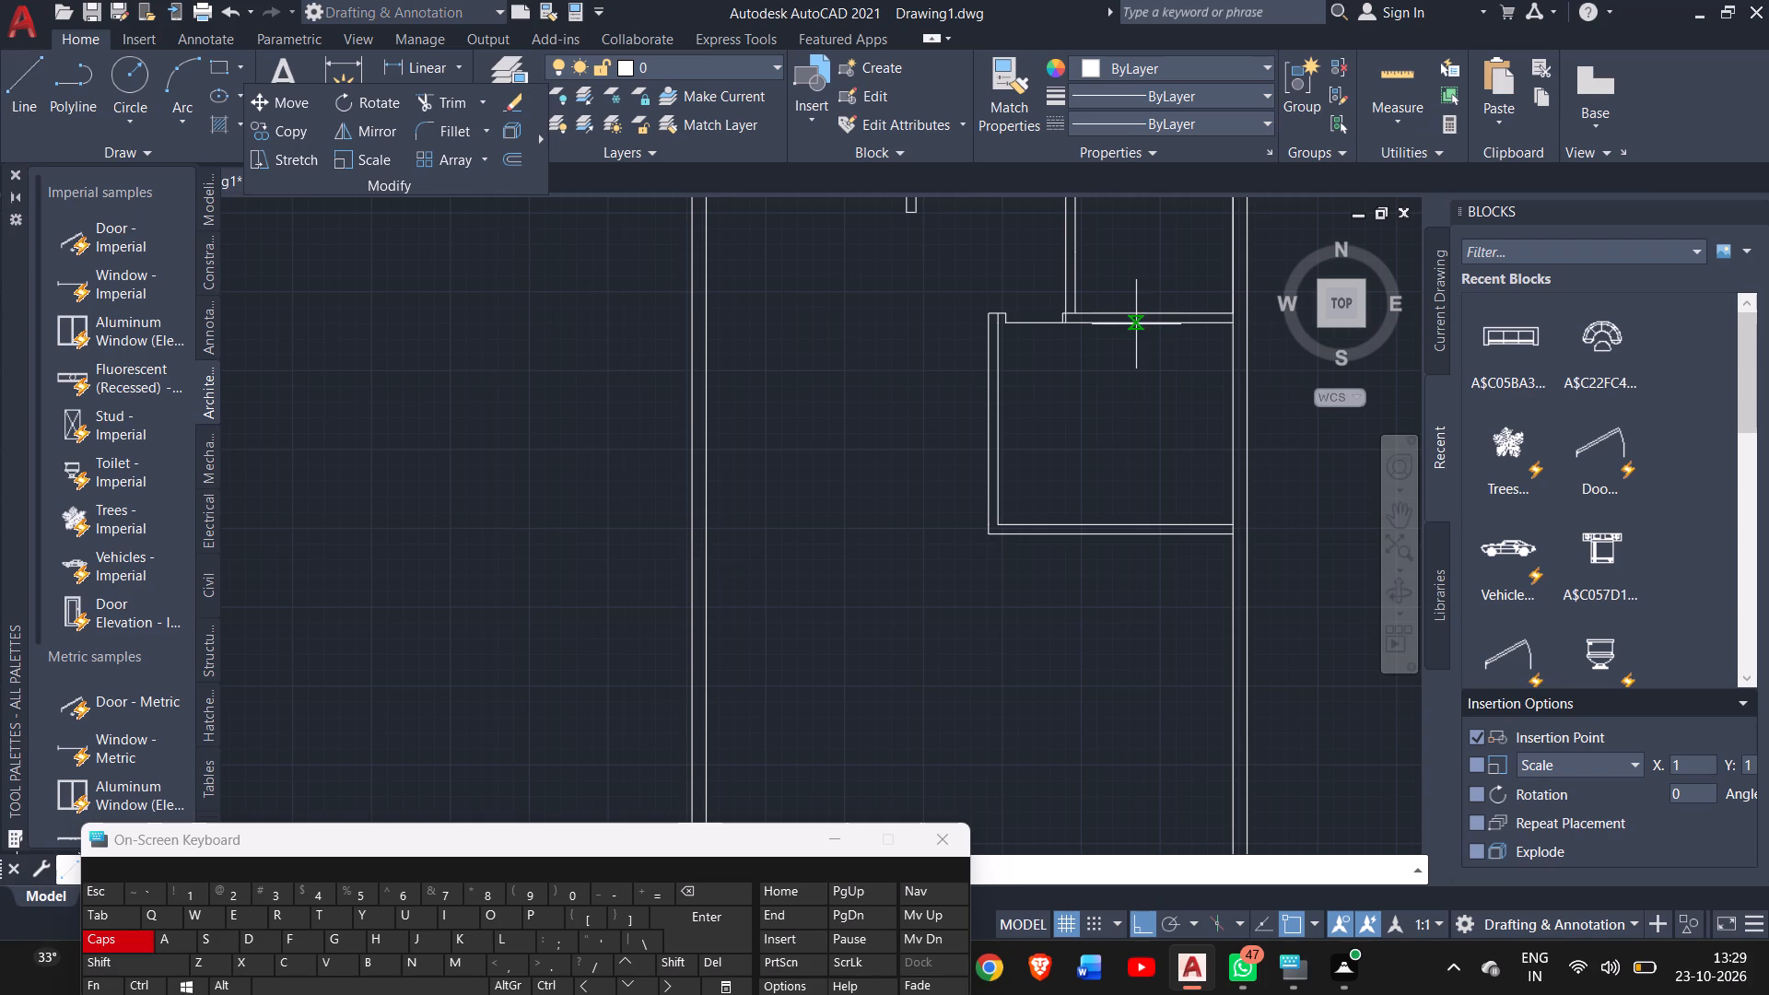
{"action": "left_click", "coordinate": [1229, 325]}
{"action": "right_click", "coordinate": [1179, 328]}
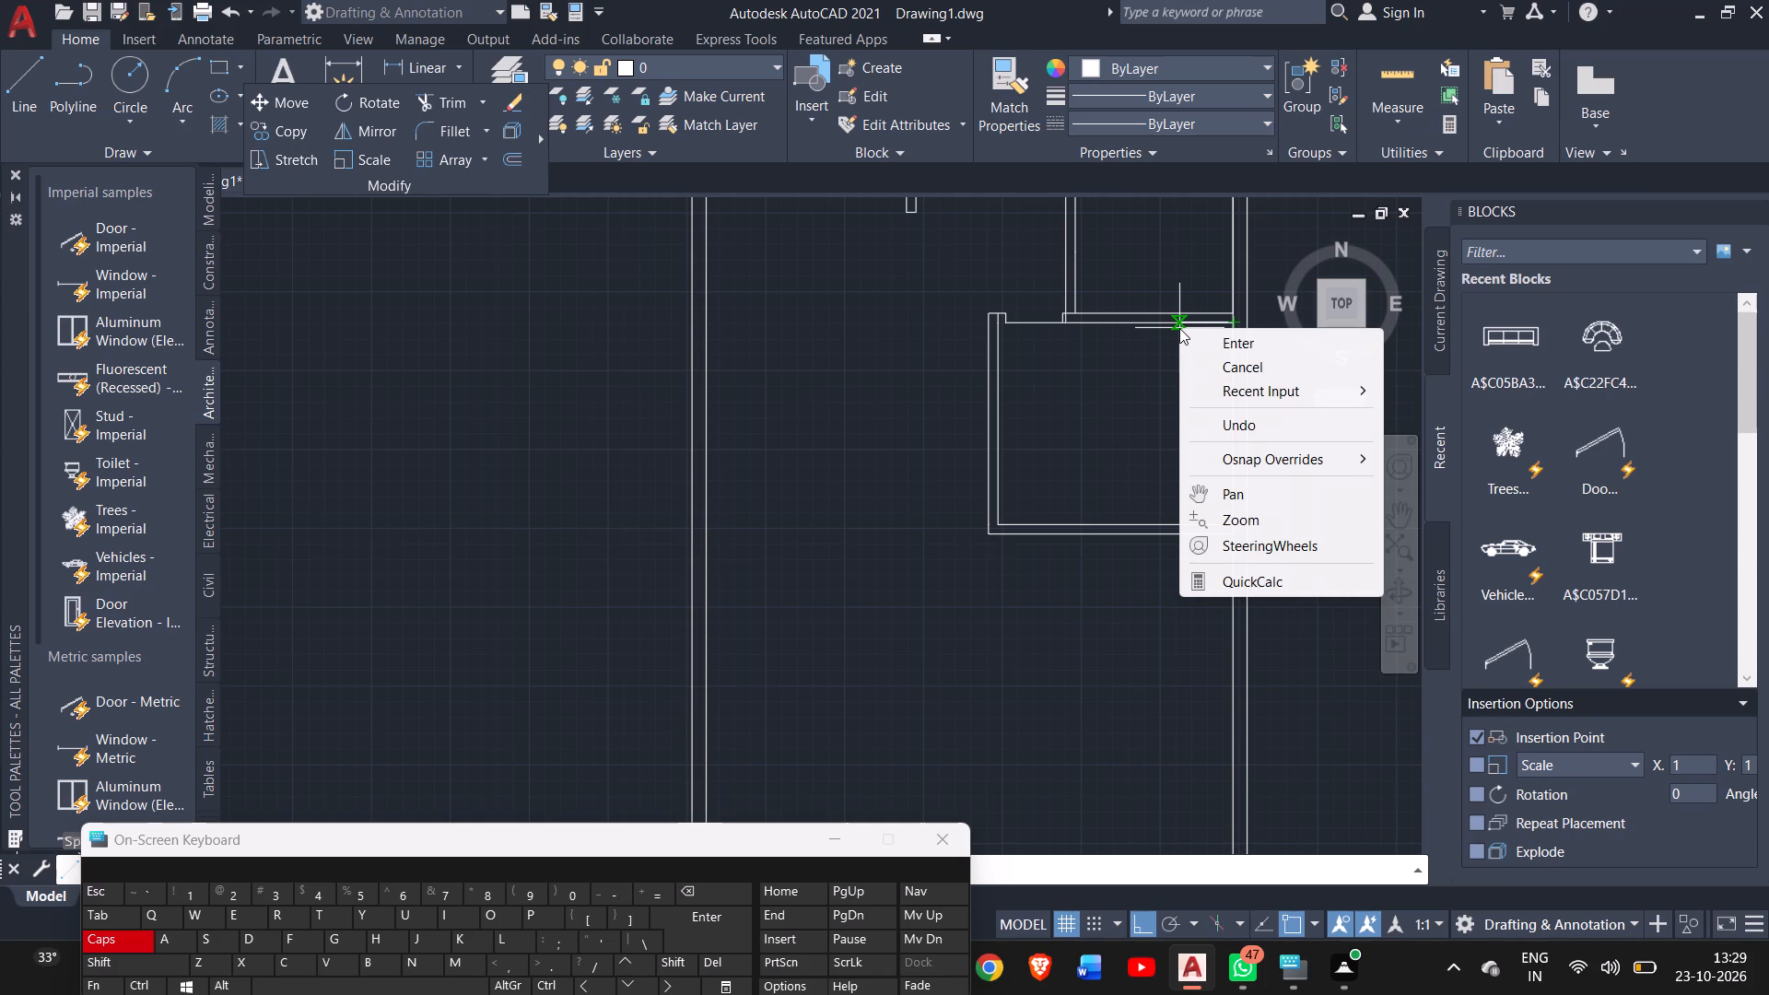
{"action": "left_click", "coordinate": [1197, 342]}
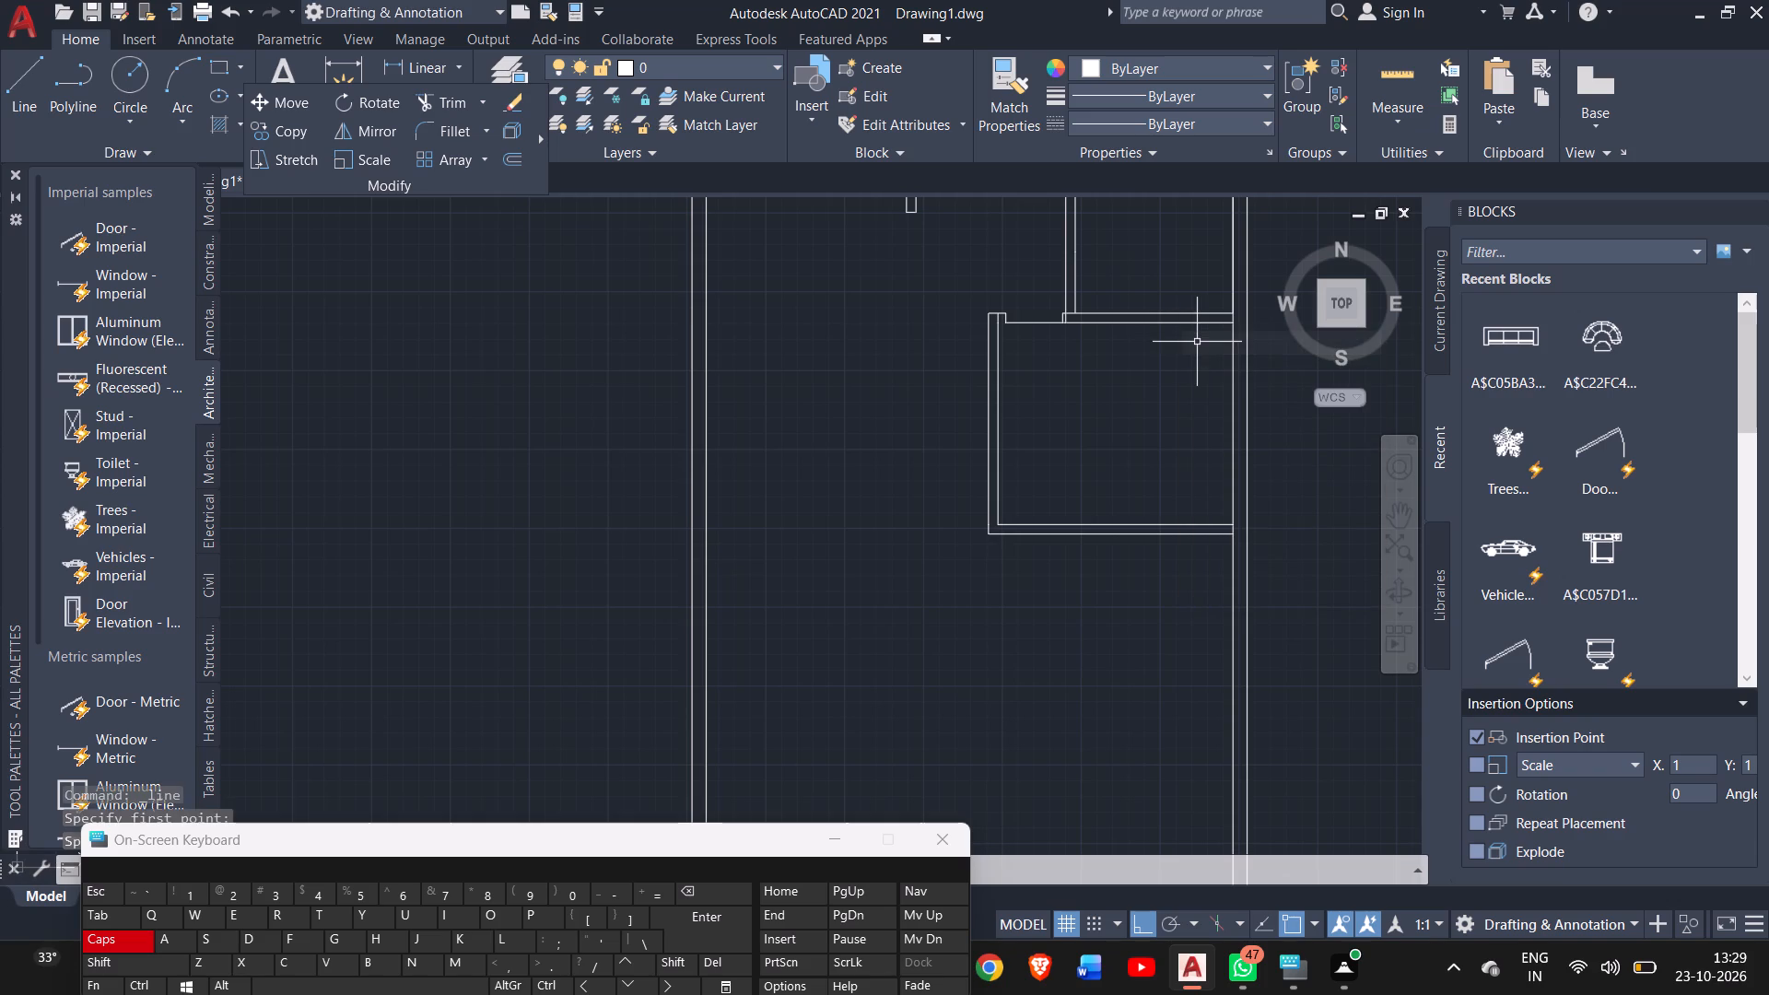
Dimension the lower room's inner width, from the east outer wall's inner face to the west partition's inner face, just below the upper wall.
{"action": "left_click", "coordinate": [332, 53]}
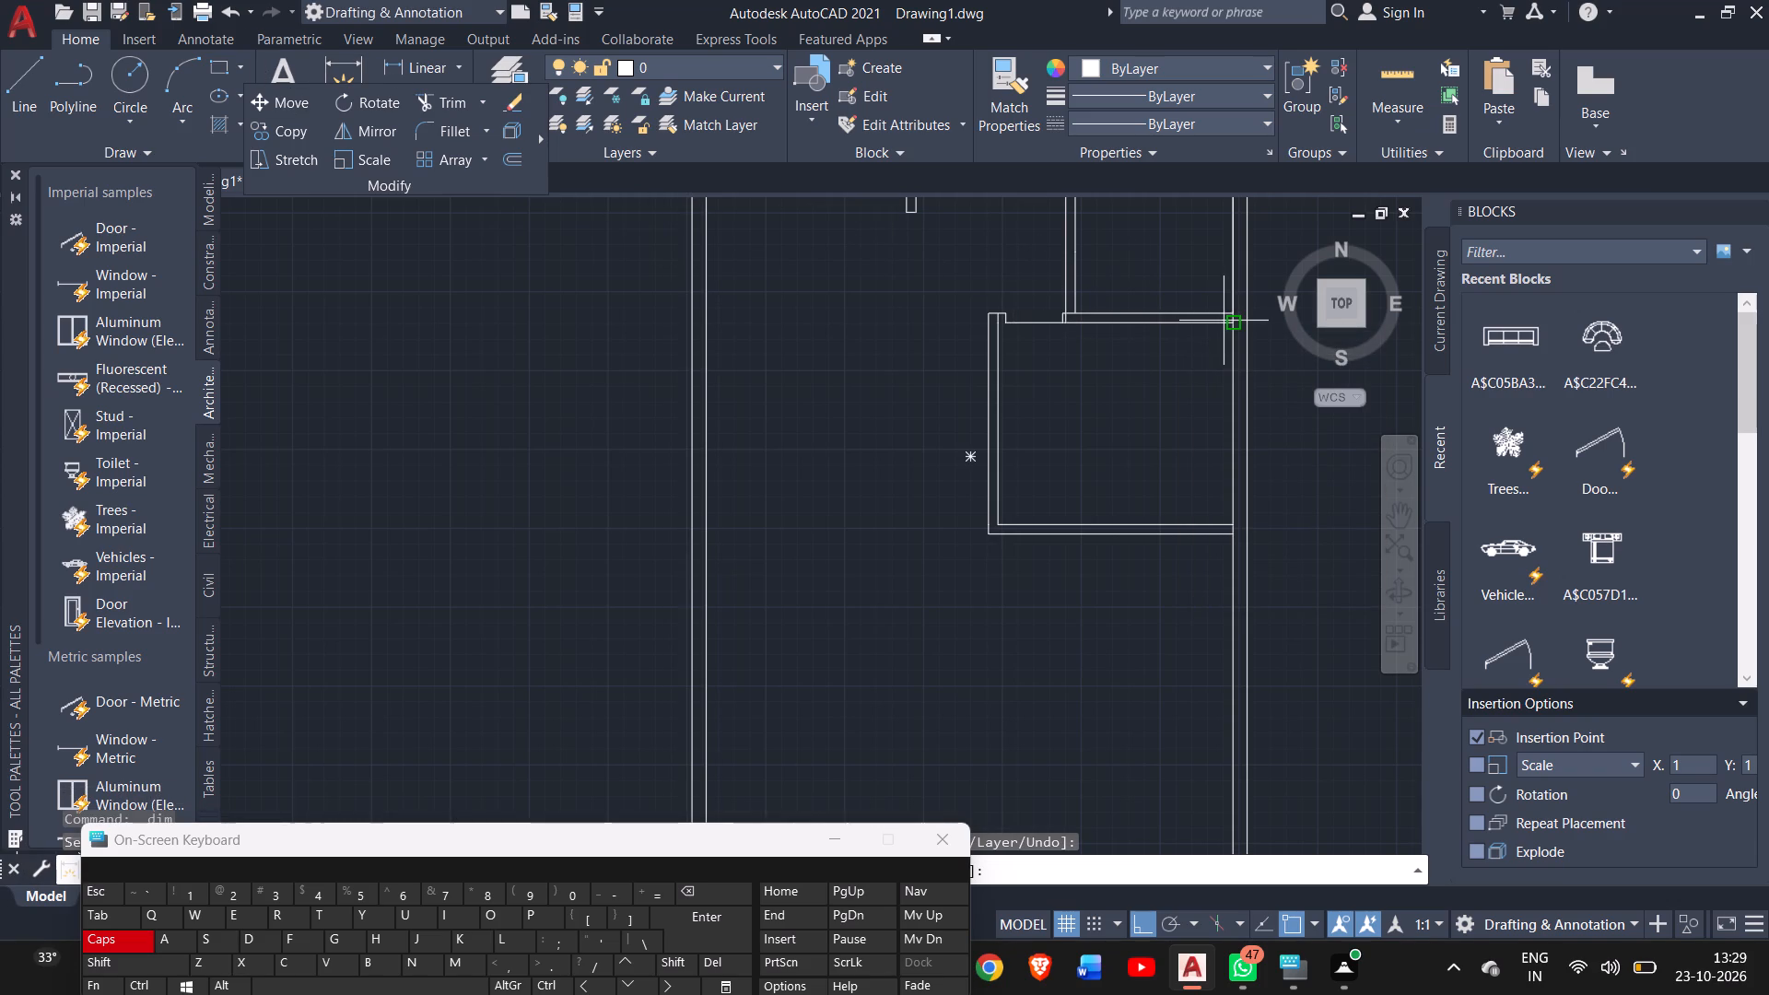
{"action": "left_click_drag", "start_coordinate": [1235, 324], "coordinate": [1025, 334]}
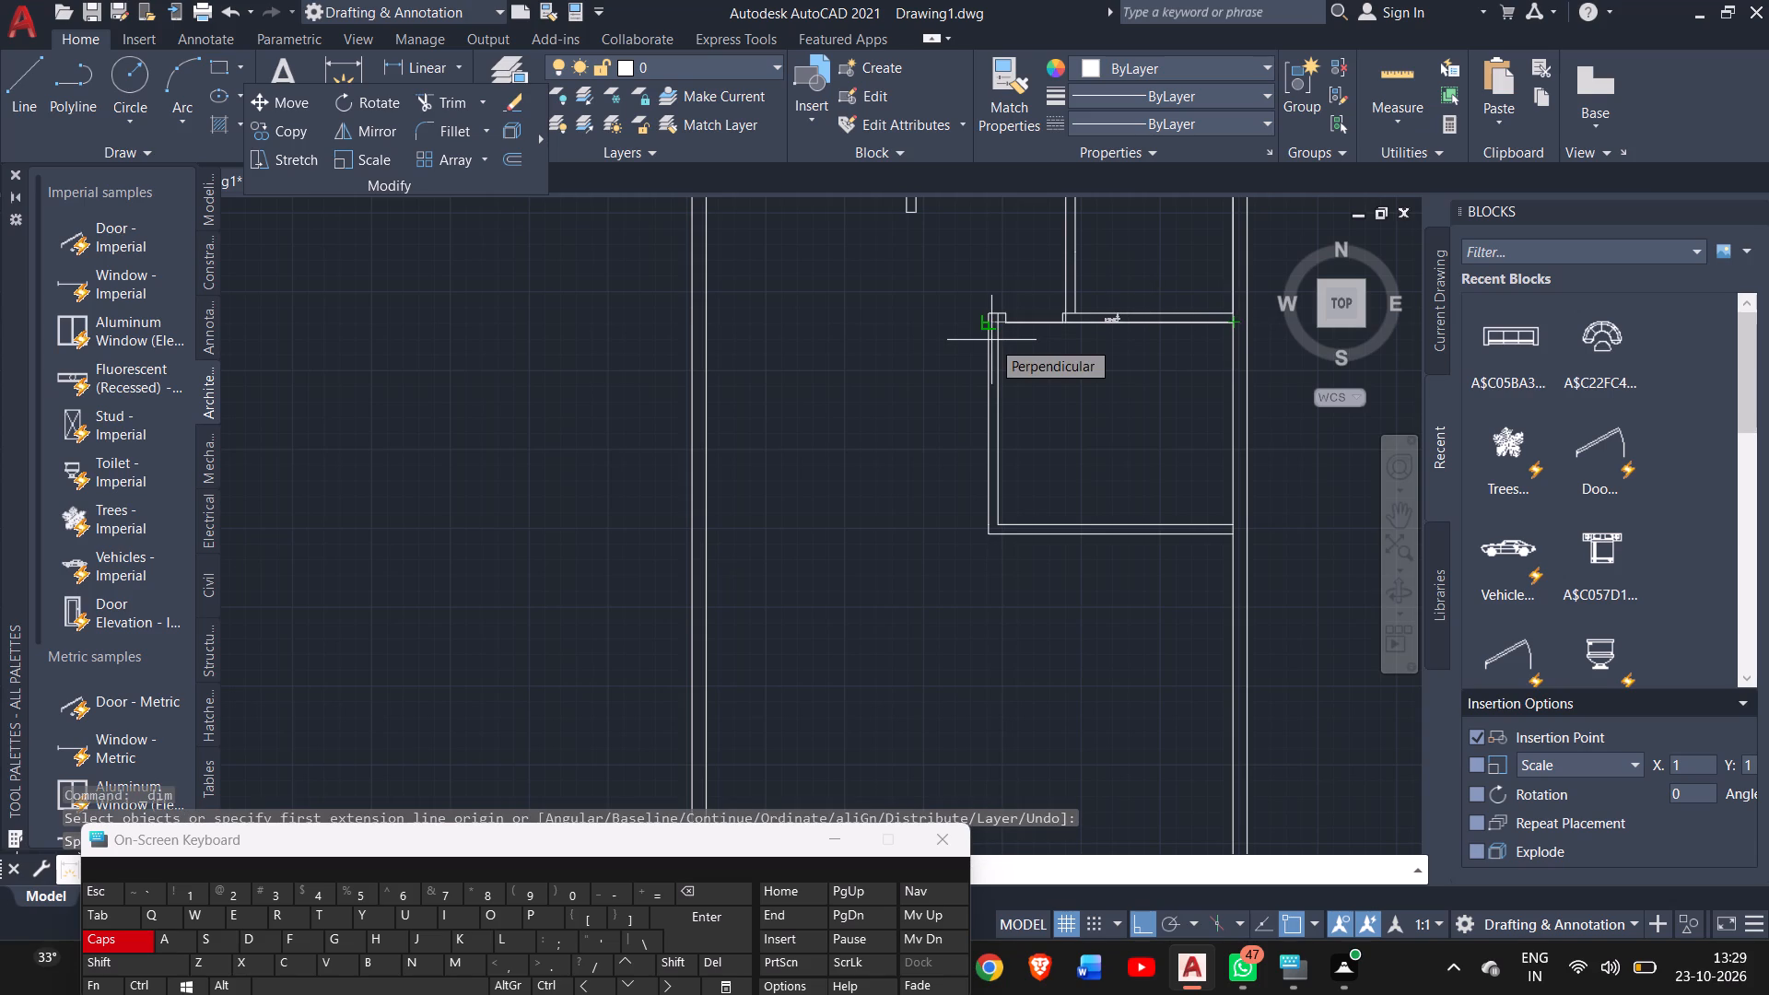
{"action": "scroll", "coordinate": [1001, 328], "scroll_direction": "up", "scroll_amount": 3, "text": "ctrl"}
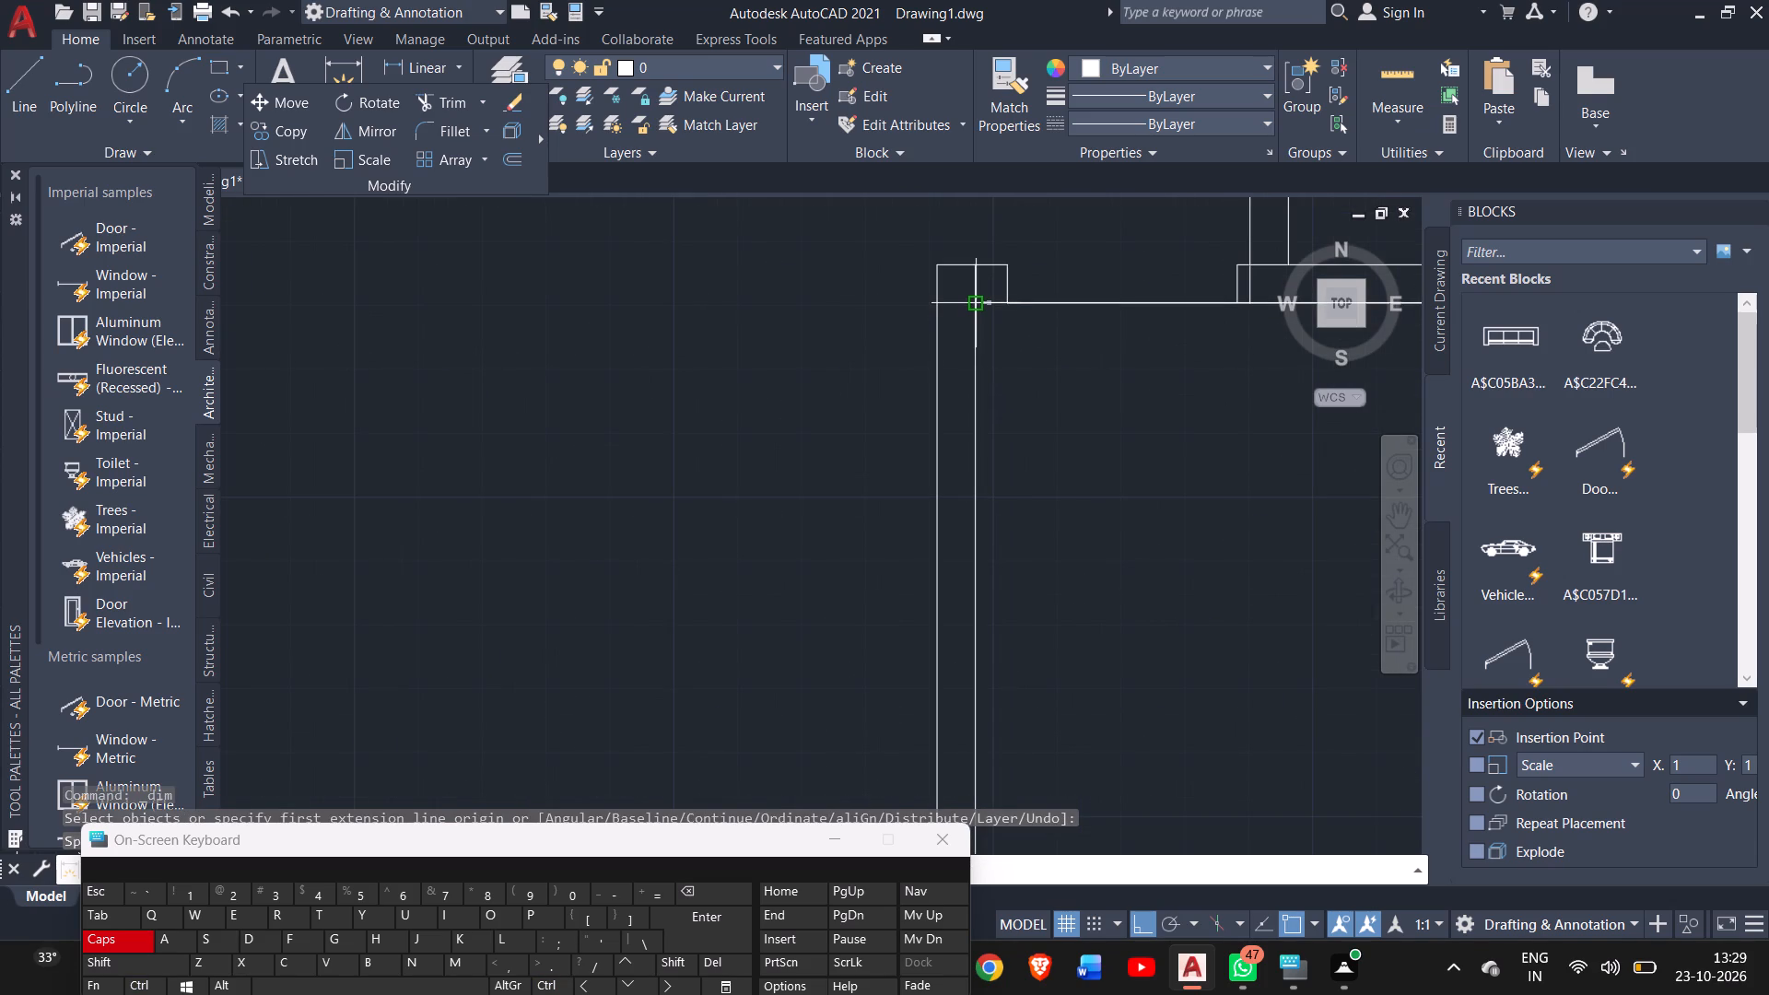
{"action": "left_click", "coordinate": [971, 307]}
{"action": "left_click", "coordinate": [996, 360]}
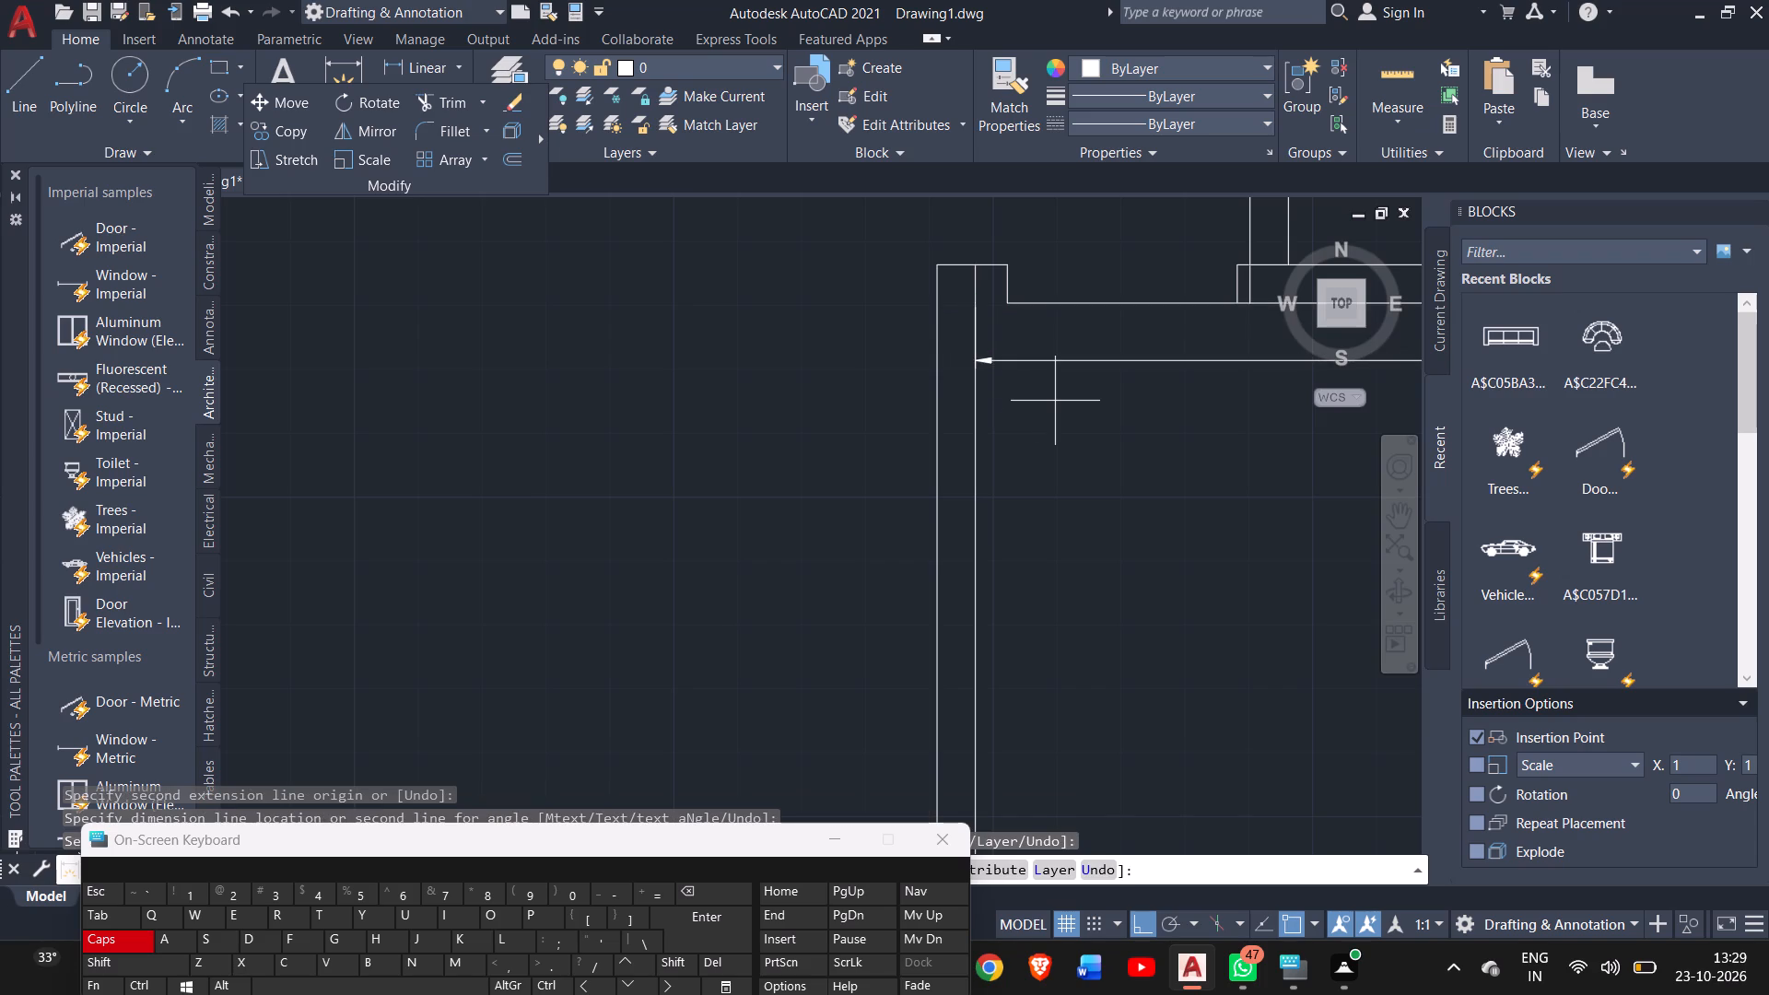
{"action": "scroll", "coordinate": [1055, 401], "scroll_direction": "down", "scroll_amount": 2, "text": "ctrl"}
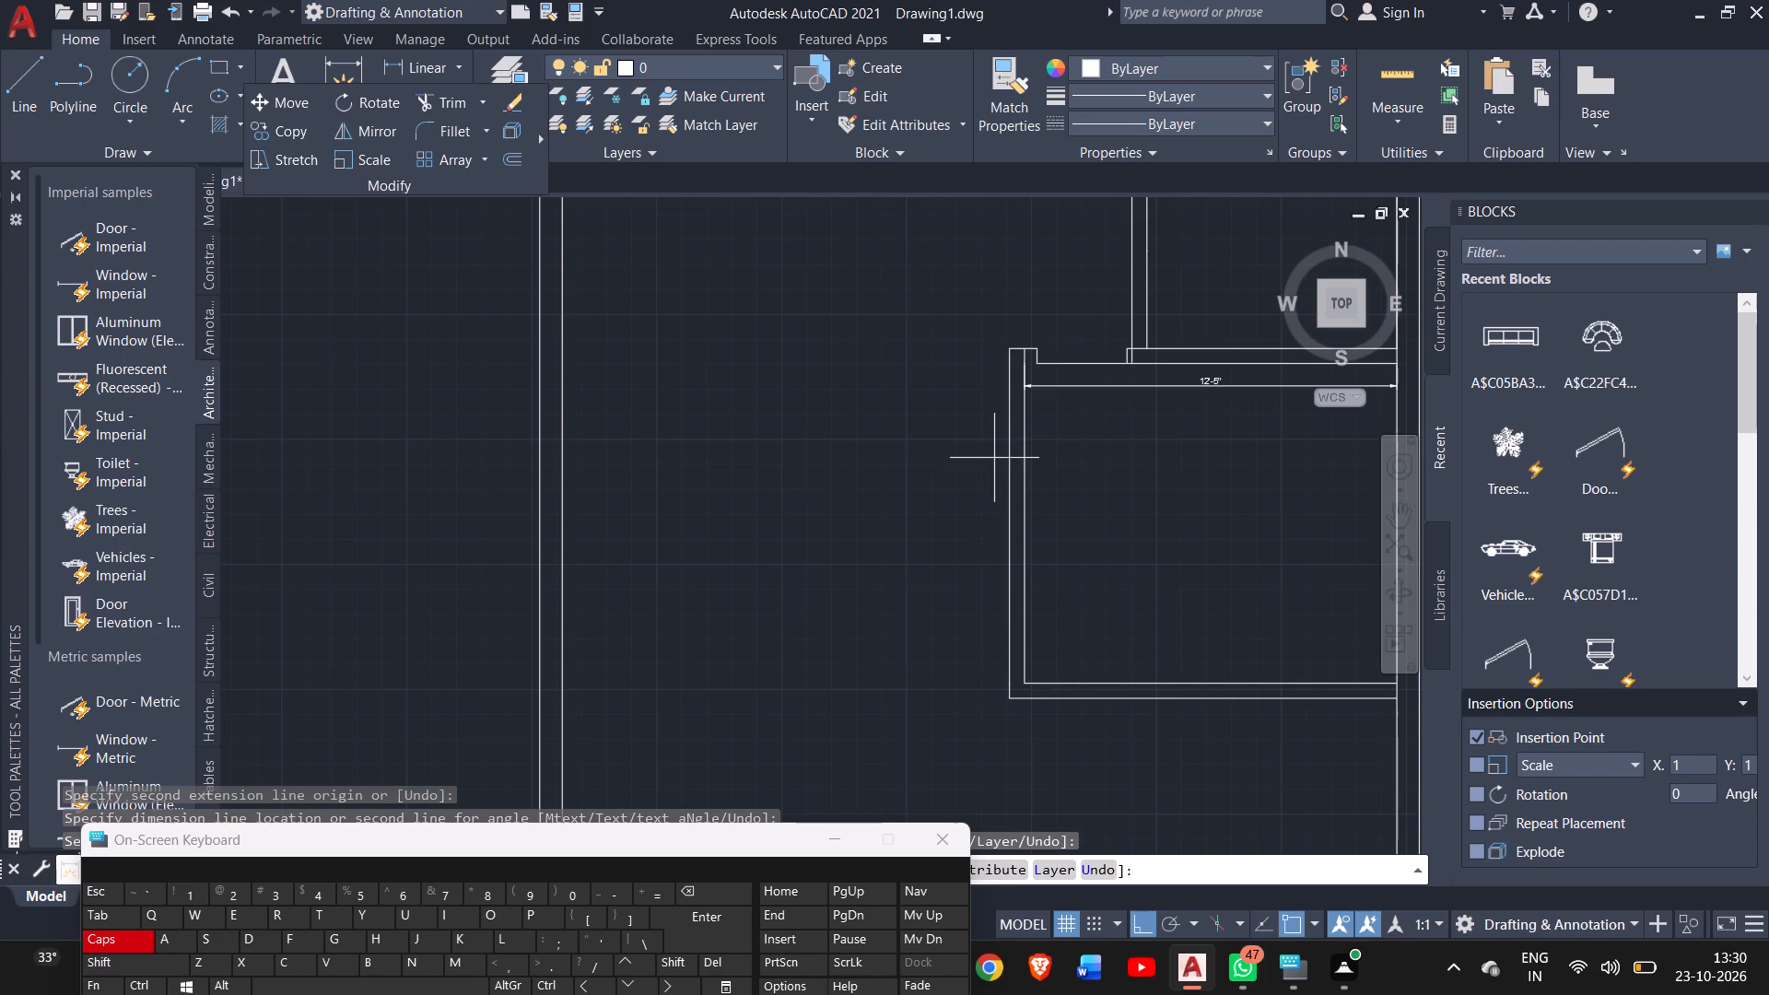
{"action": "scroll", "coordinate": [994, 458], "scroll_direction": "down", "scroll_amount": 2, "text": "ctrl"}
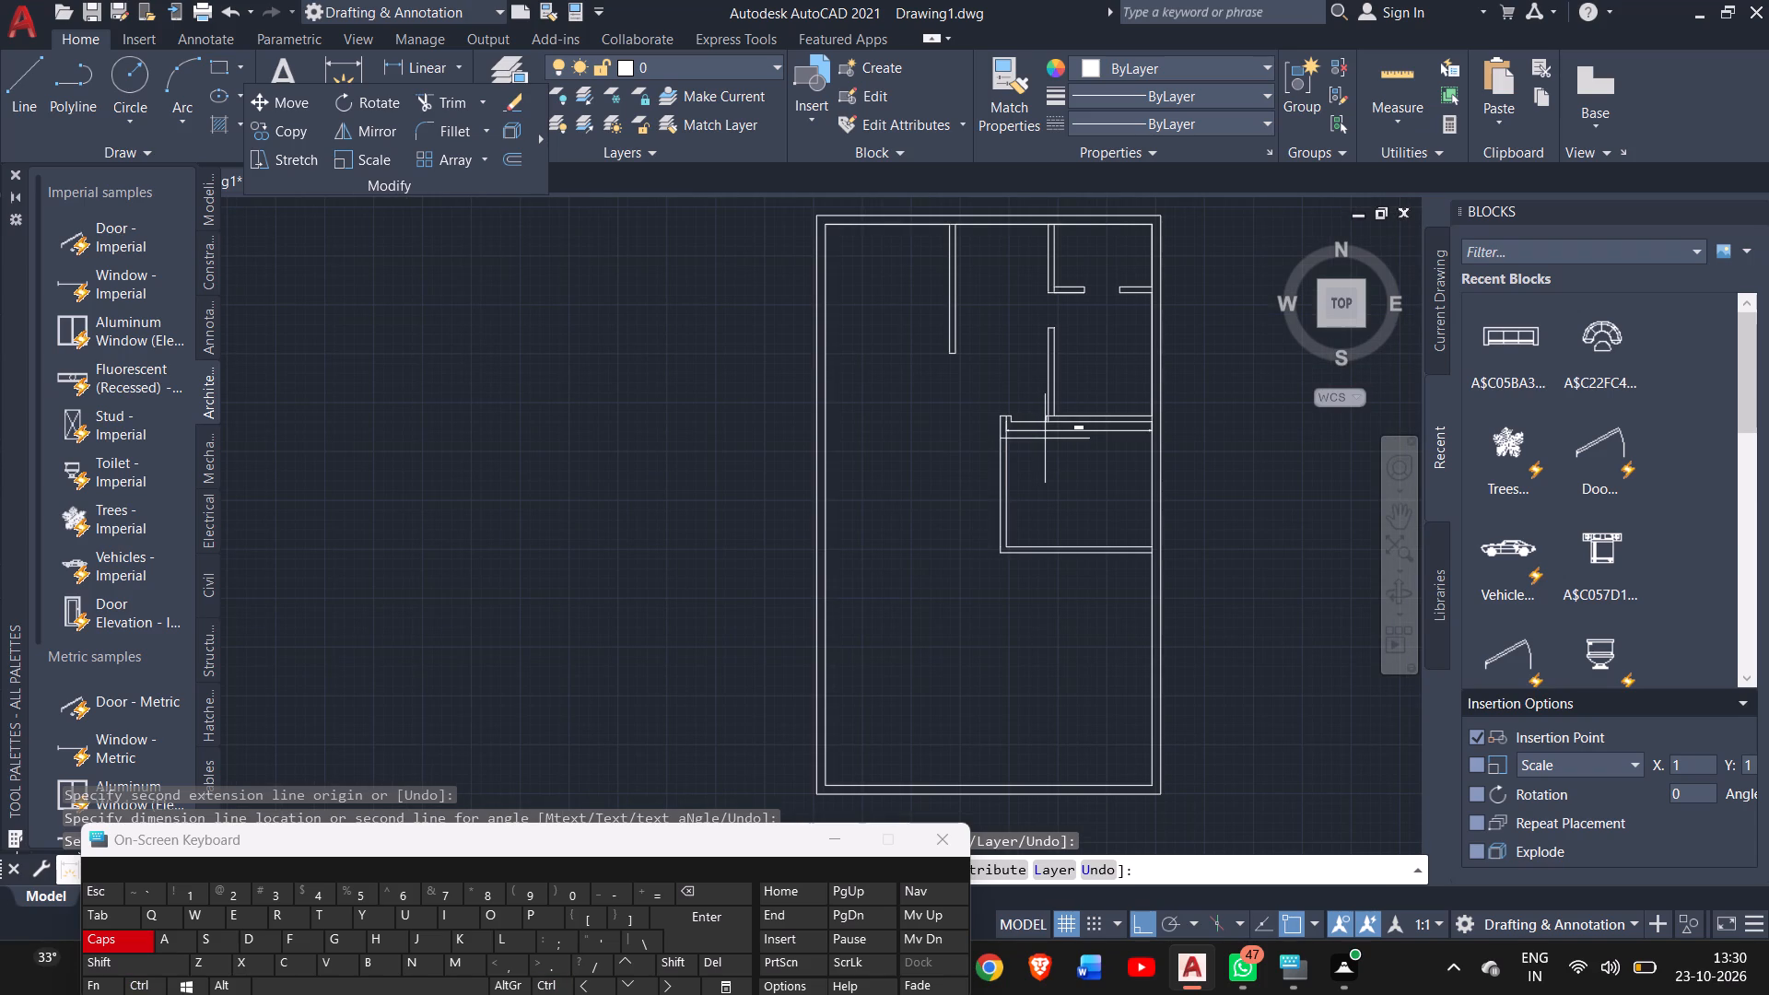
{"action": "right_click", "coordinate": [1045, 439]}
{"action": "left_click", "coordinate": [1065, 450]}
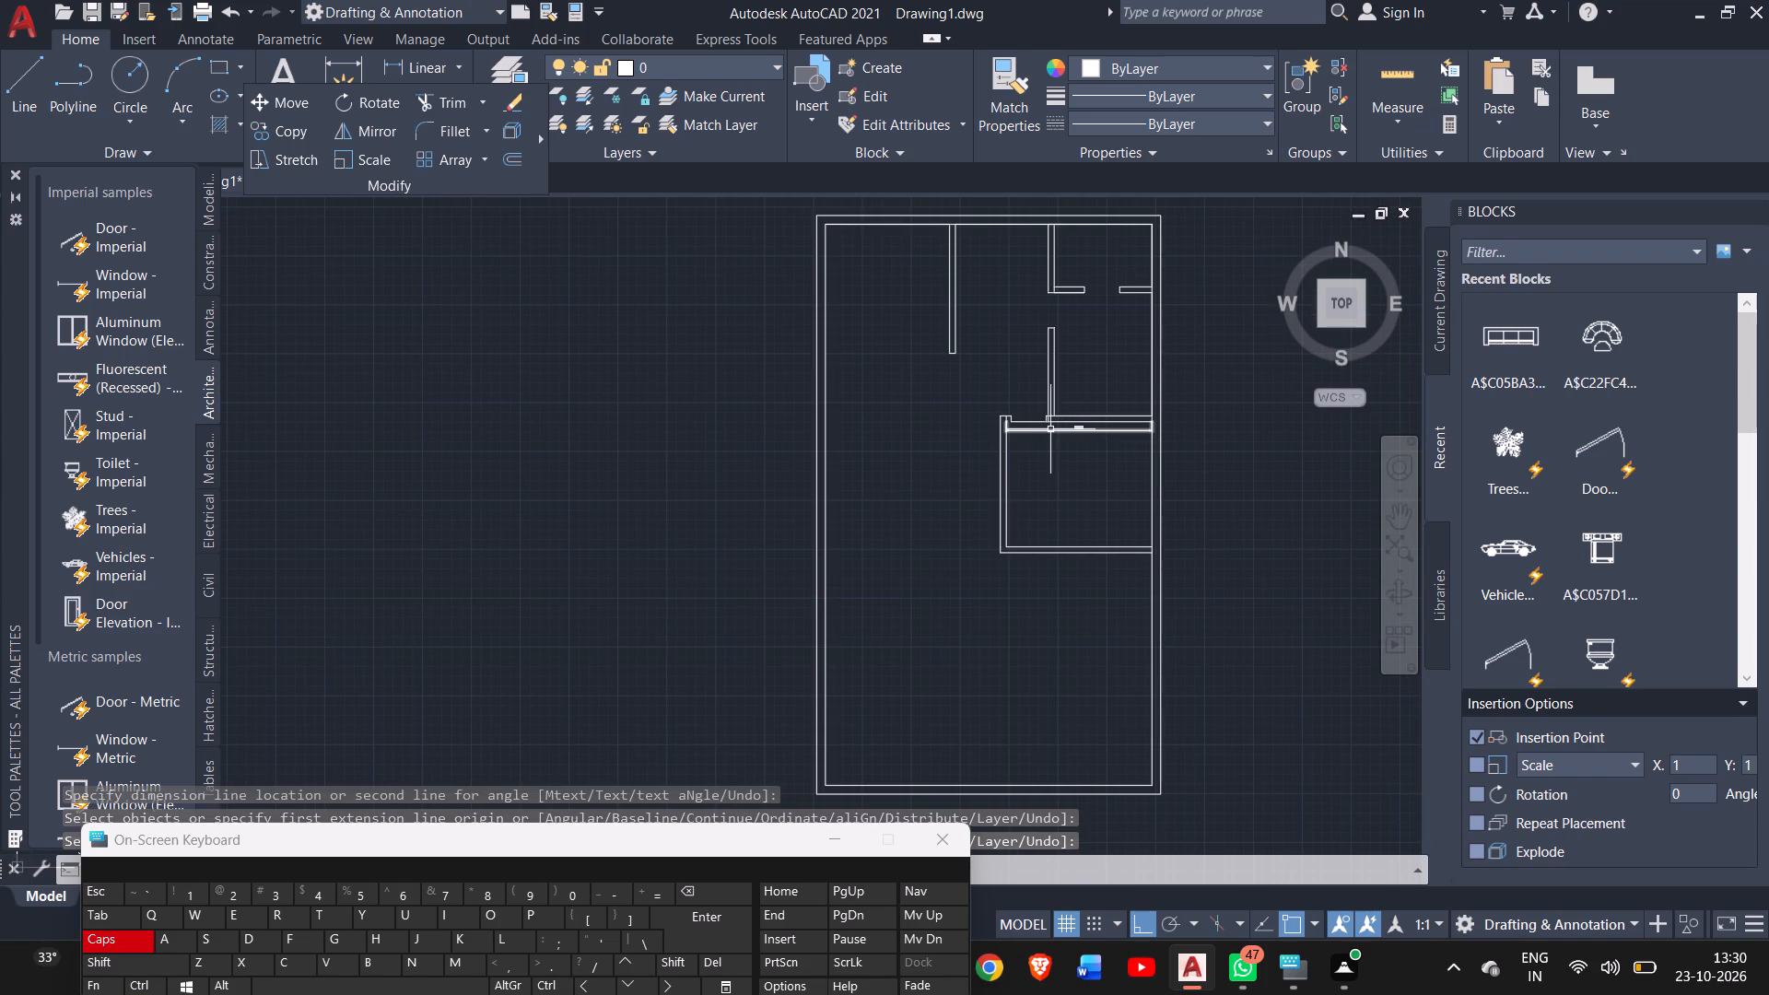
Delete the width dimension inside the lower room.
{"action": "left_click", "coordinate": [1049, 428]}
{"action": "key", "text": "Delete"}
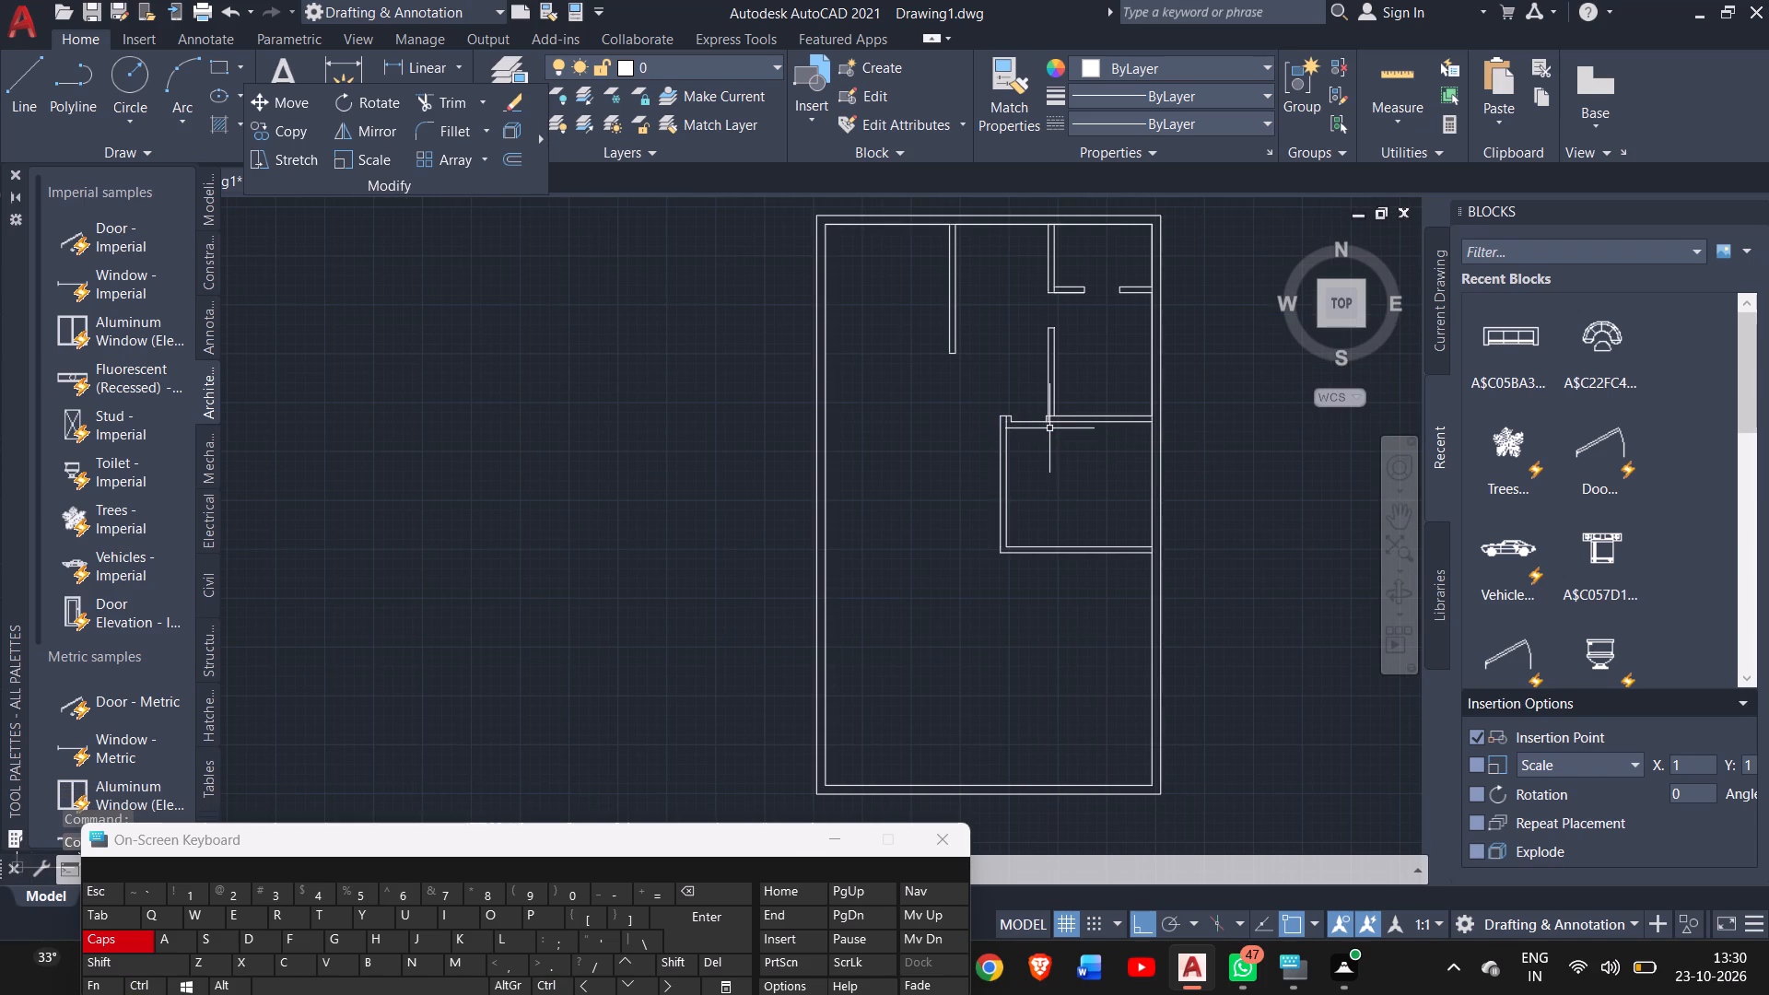
Draw a line from the lower room's upper east inner corner: 2.5' west, and south to the room's lower inner line.
{"action": "left_click", "coordinate": [30, 89]}
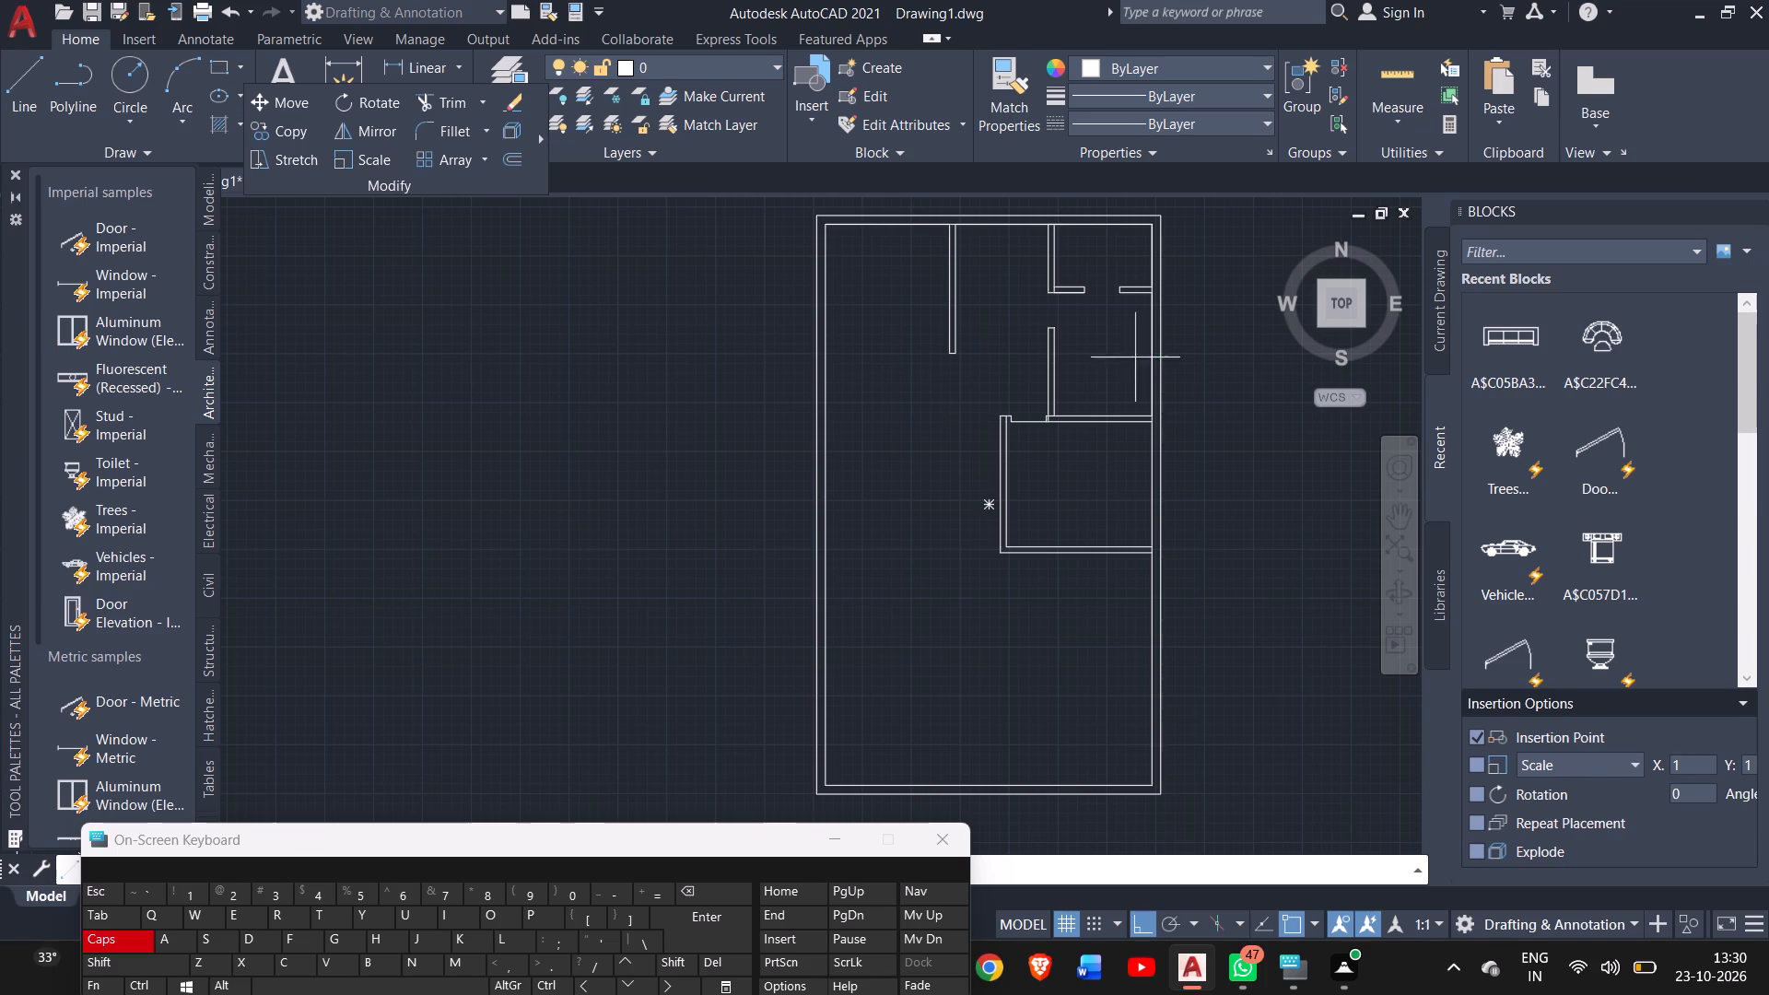
{"action": "left_click_drag", "start_coordinate": [1149, 424], "coordinate": [1131, 424]}
{"action": "left_click_drag", "start_coordinate": [1131, 424], "coordinate": [1116, 424]}
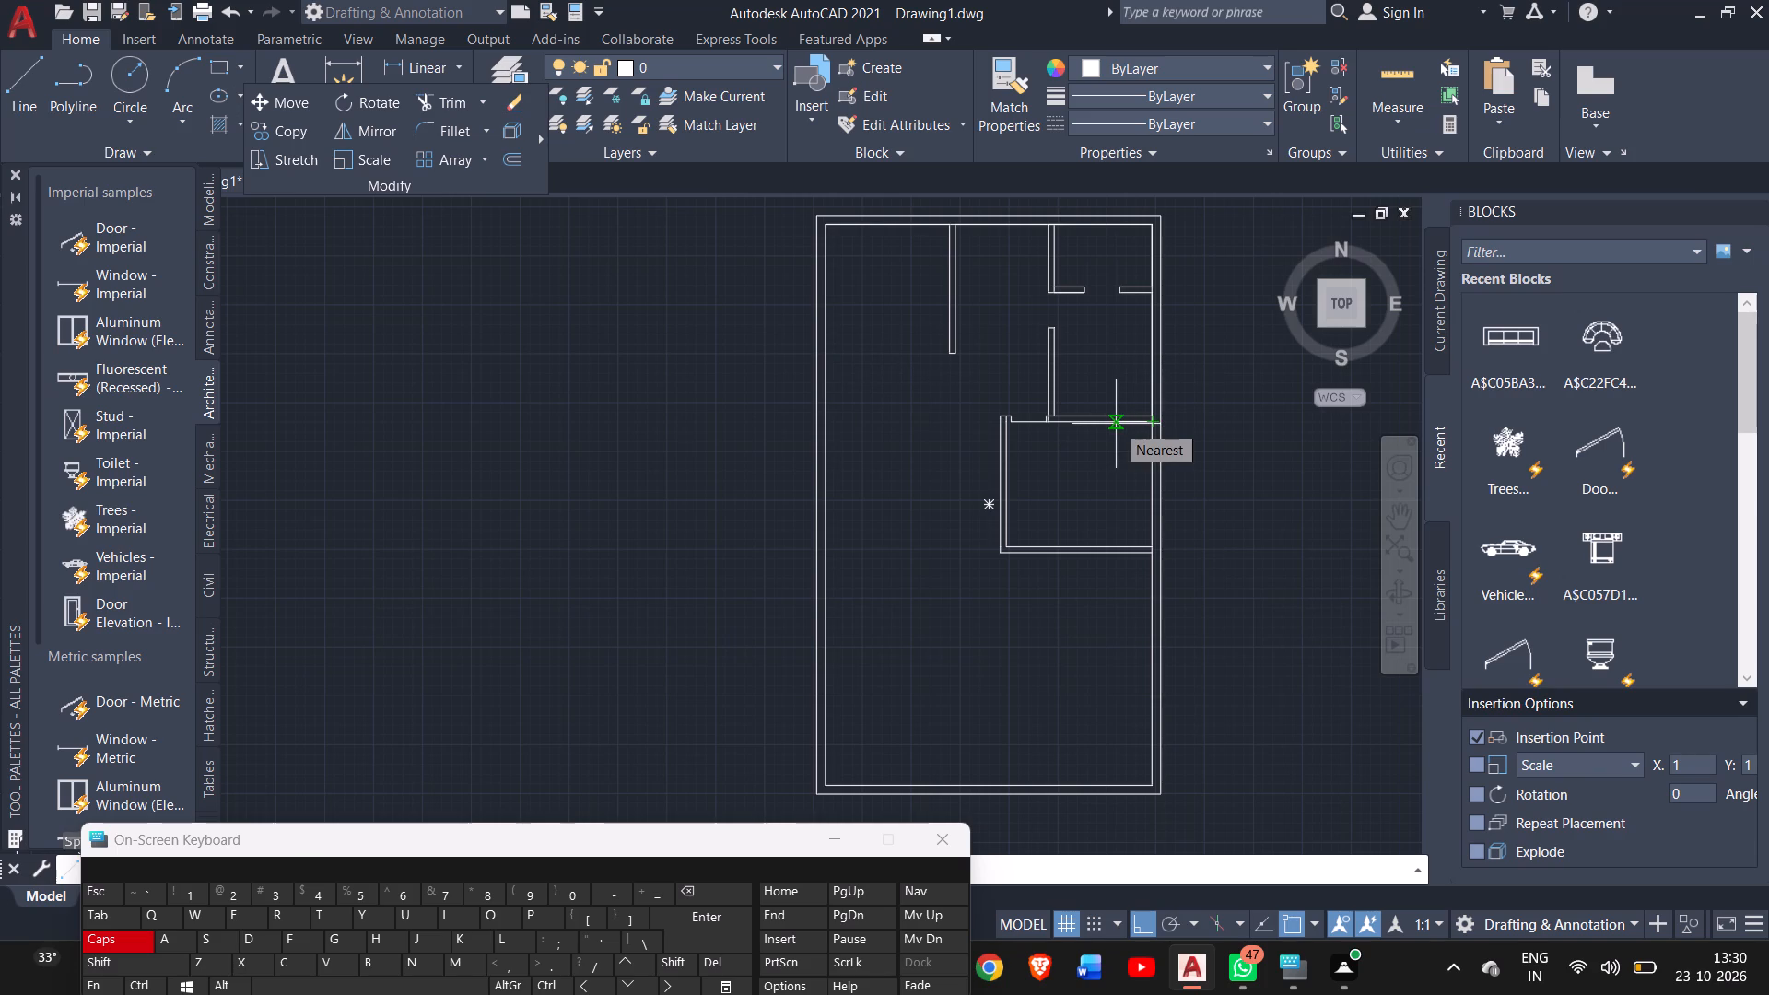
{"action": "key", "text": "2"}
{"action": "type", "text": ".5'"}
{"action": "key", "text": "Return"}
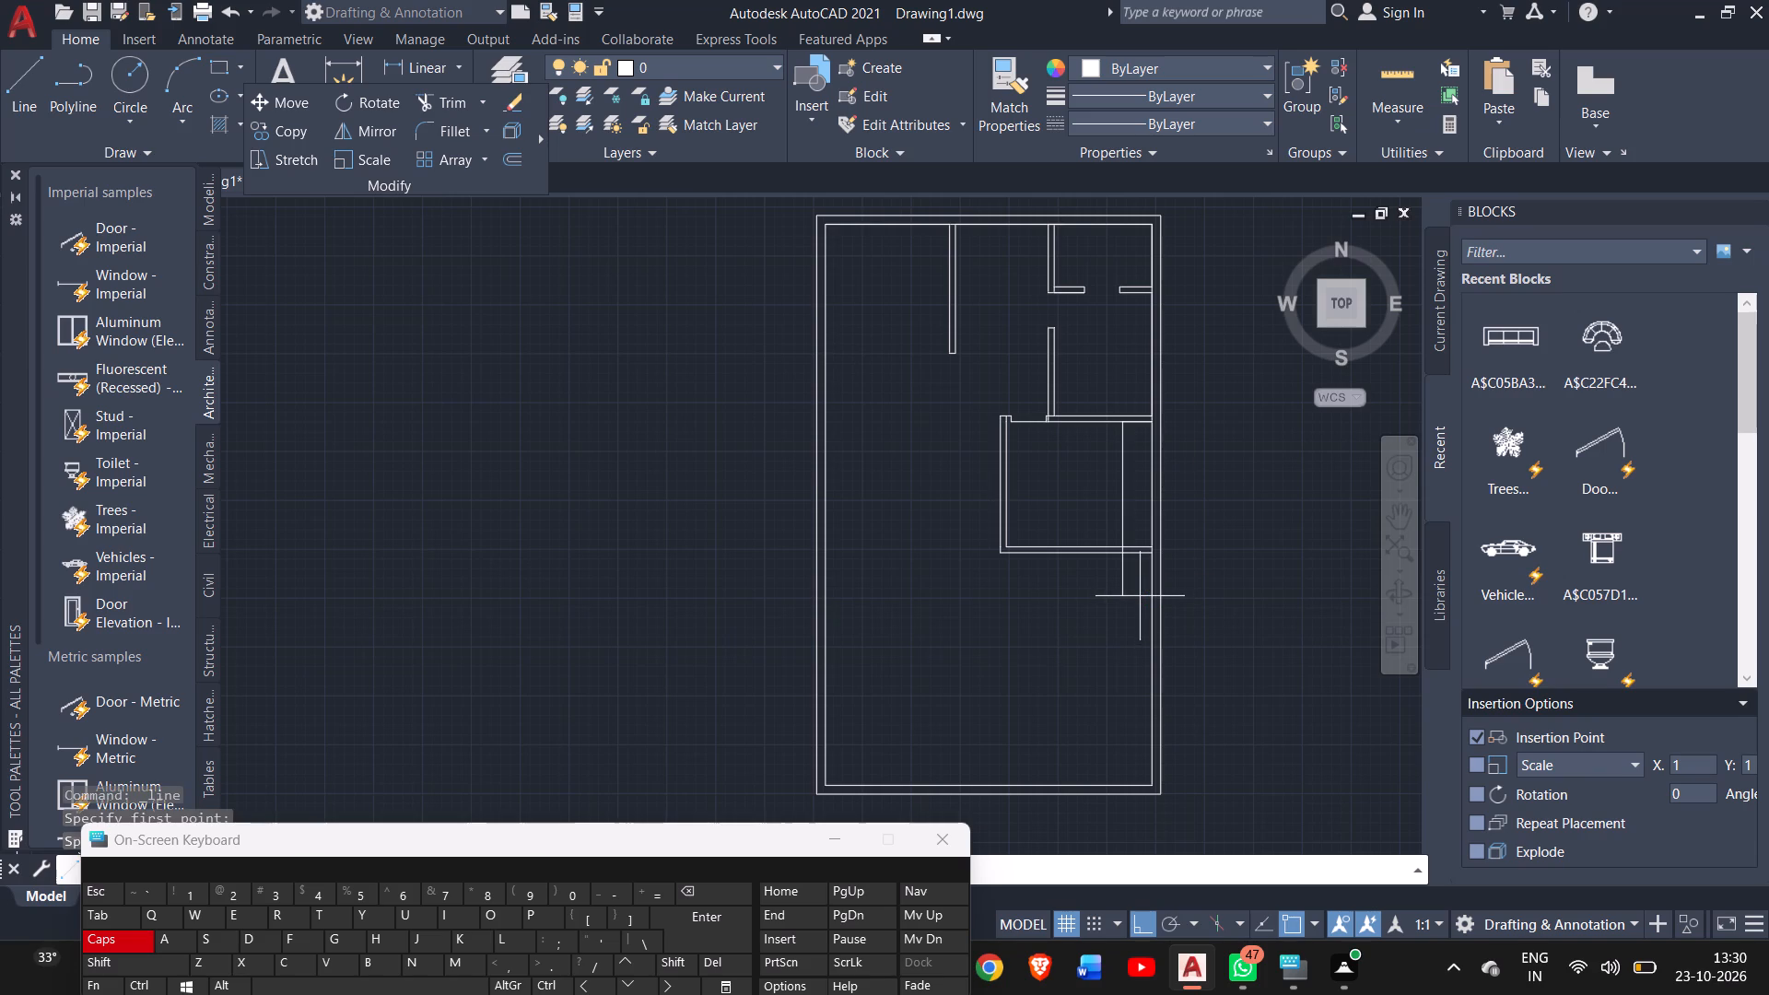
{"action": "scroll", "coordinate": [1135, 598], "scroll_direction": "up", "scroll_amount": 2, "text": "ctrl"}
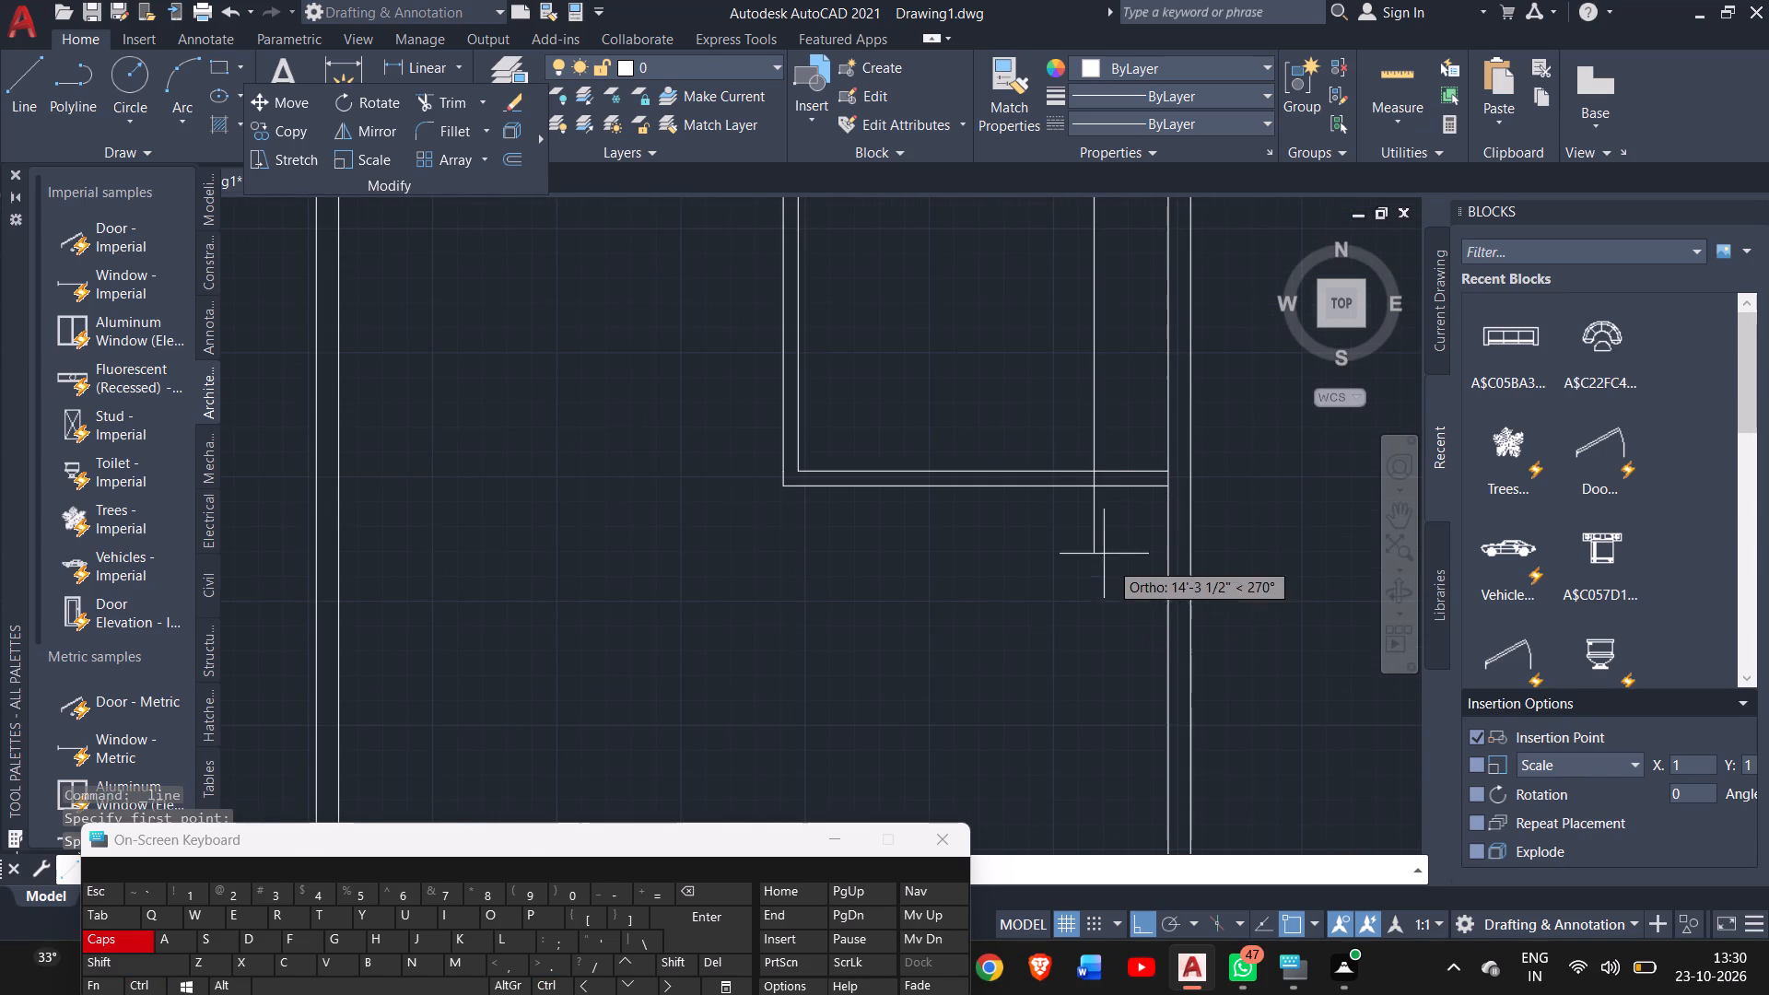
{"action": "left_click", "coordinate": [1104, 476]}
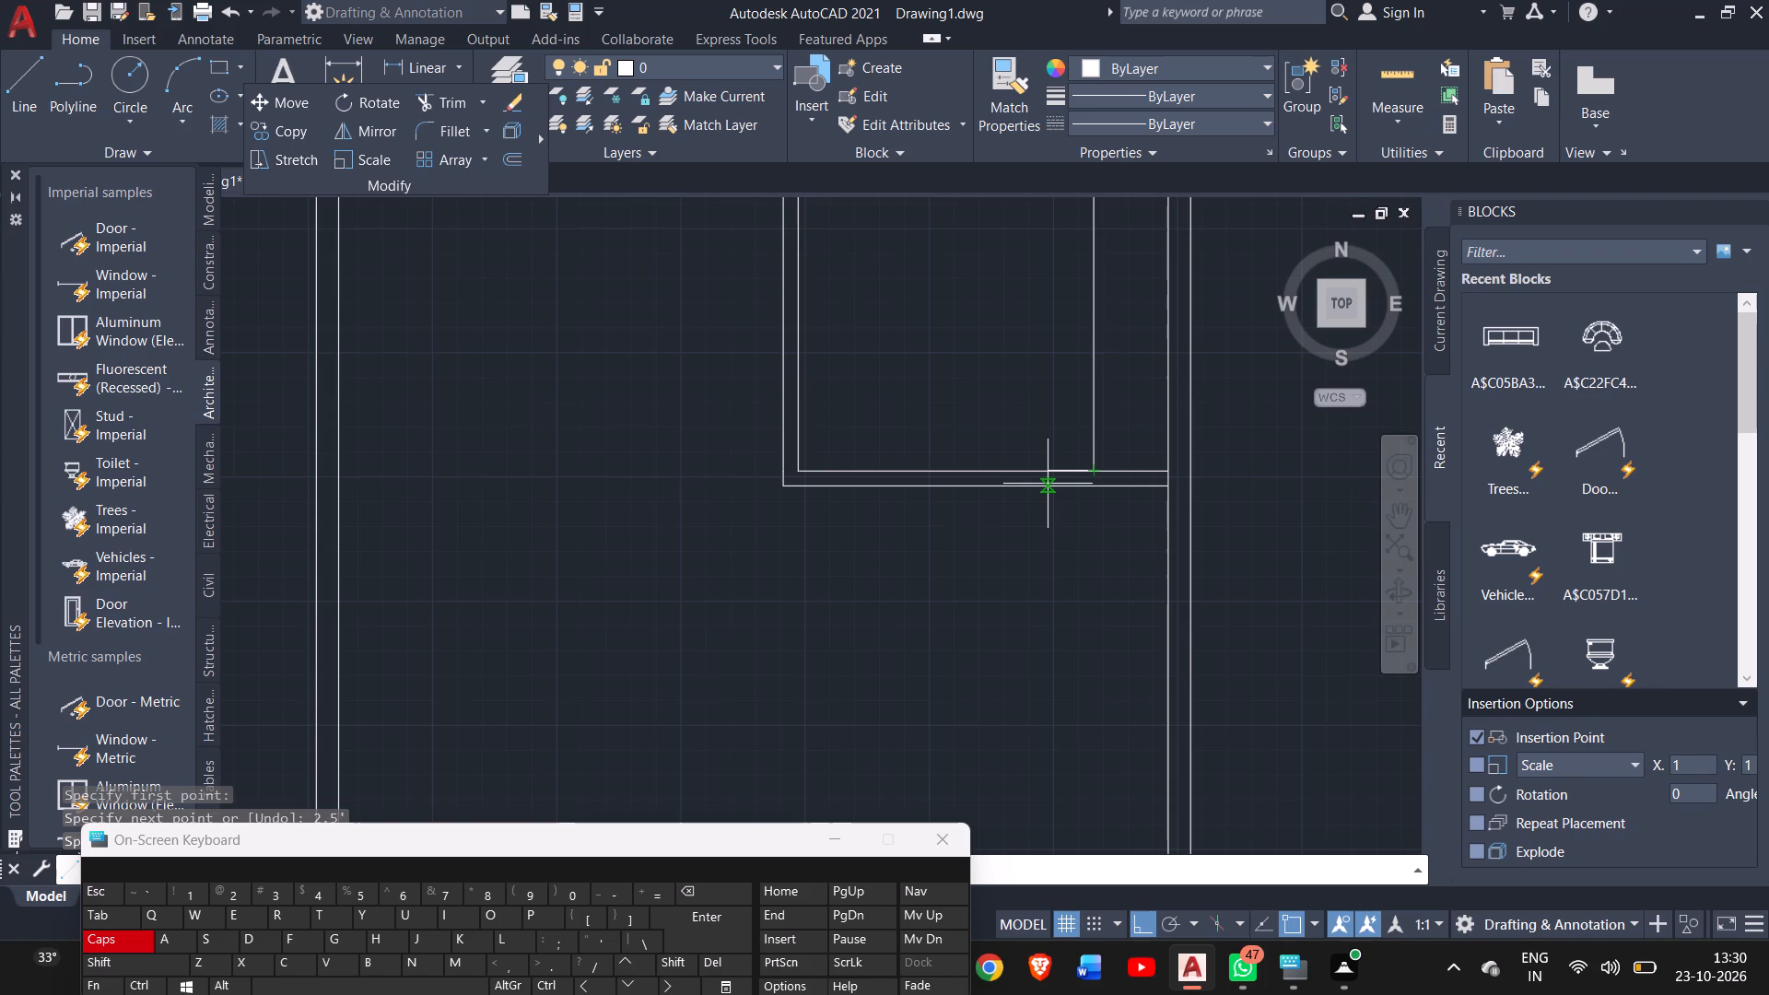
Continue the line 4" west and north to the room's upper inner line, completing a thin partition beside the east wall.
{"action": "key", "text": "4"}
{"action": "key", "text": "shift+quotedbl"}
{"action": "key", "text": "Return"}
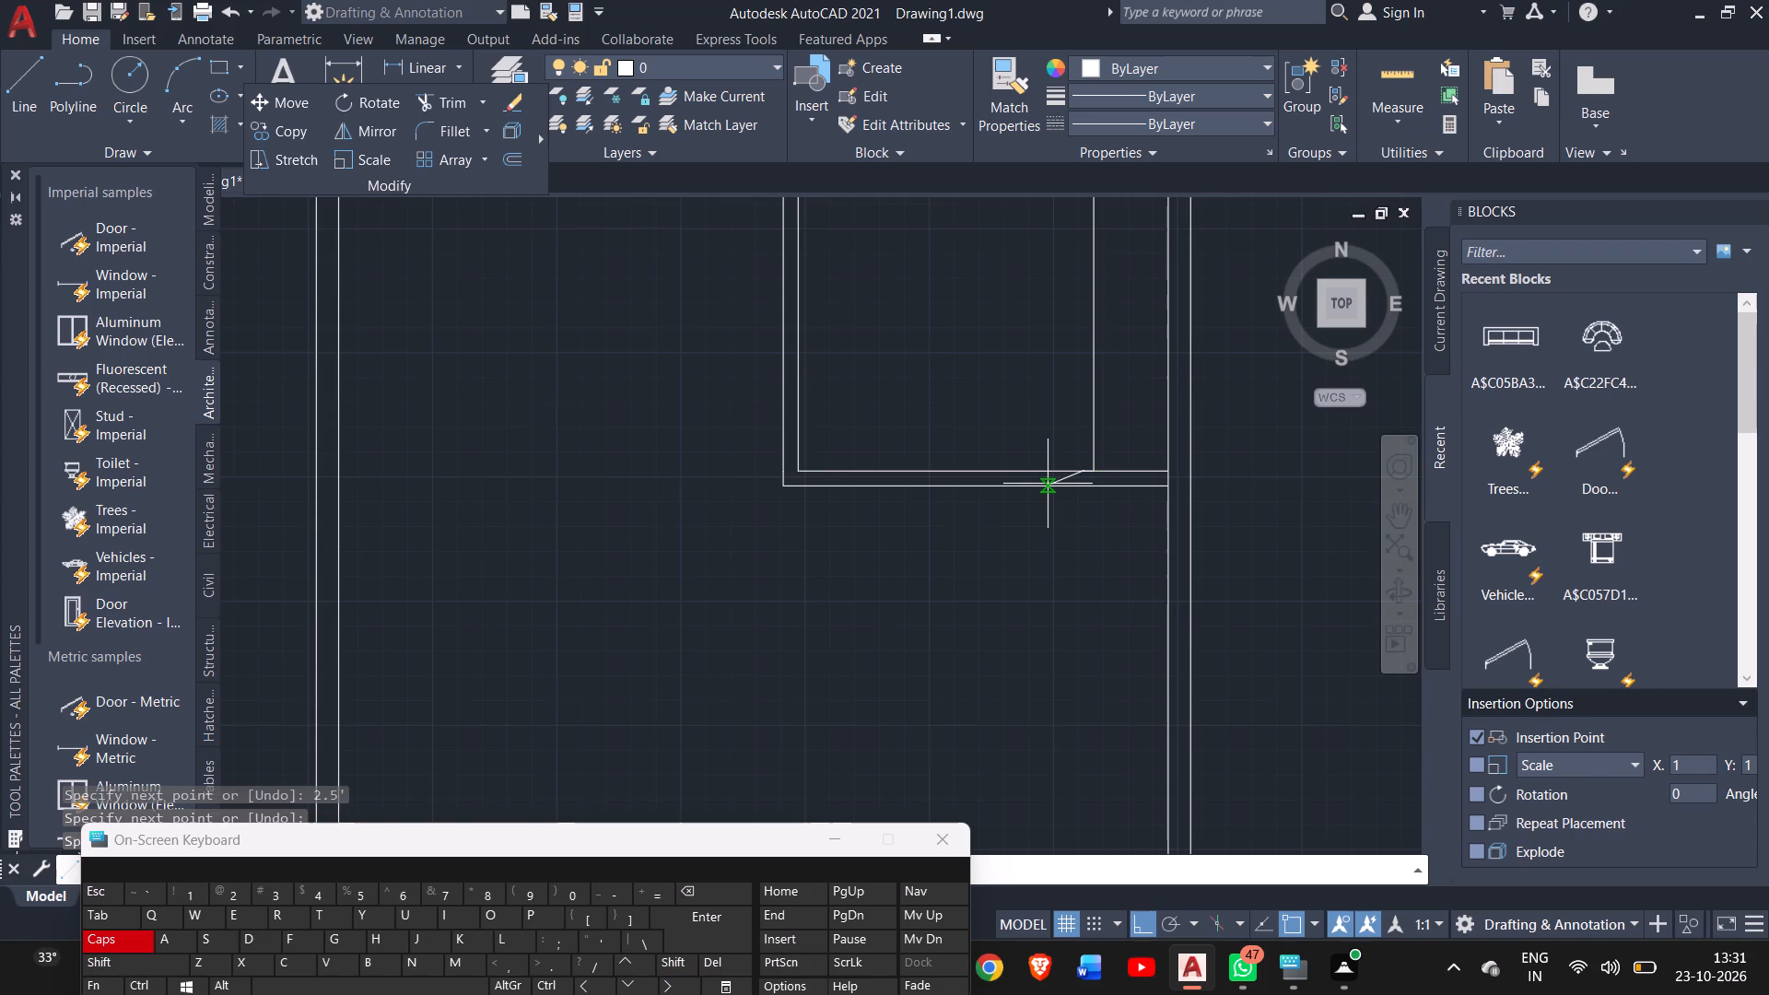
{"action": "scroll", "coordinate": [1066, 335], "scroll_direction": "down", "scroll_amount": 2, "text": "ctrl"}
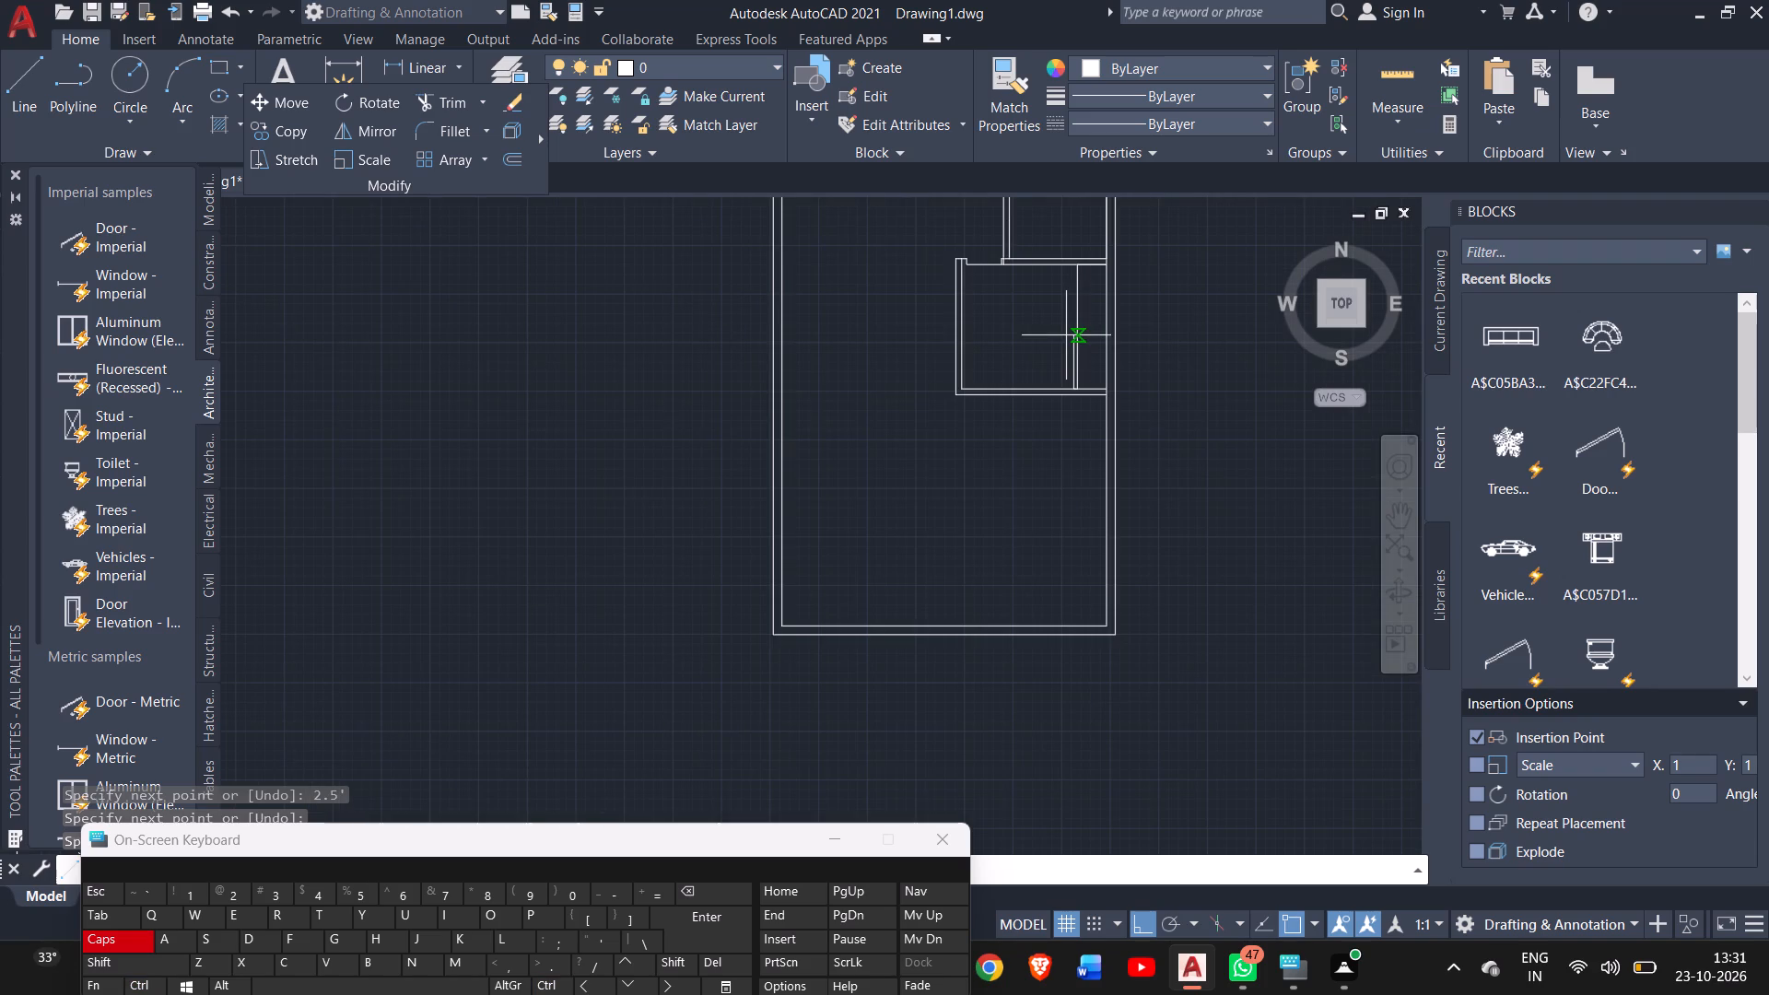
{"action": "left_click", "coordinate": [1068, 264]}
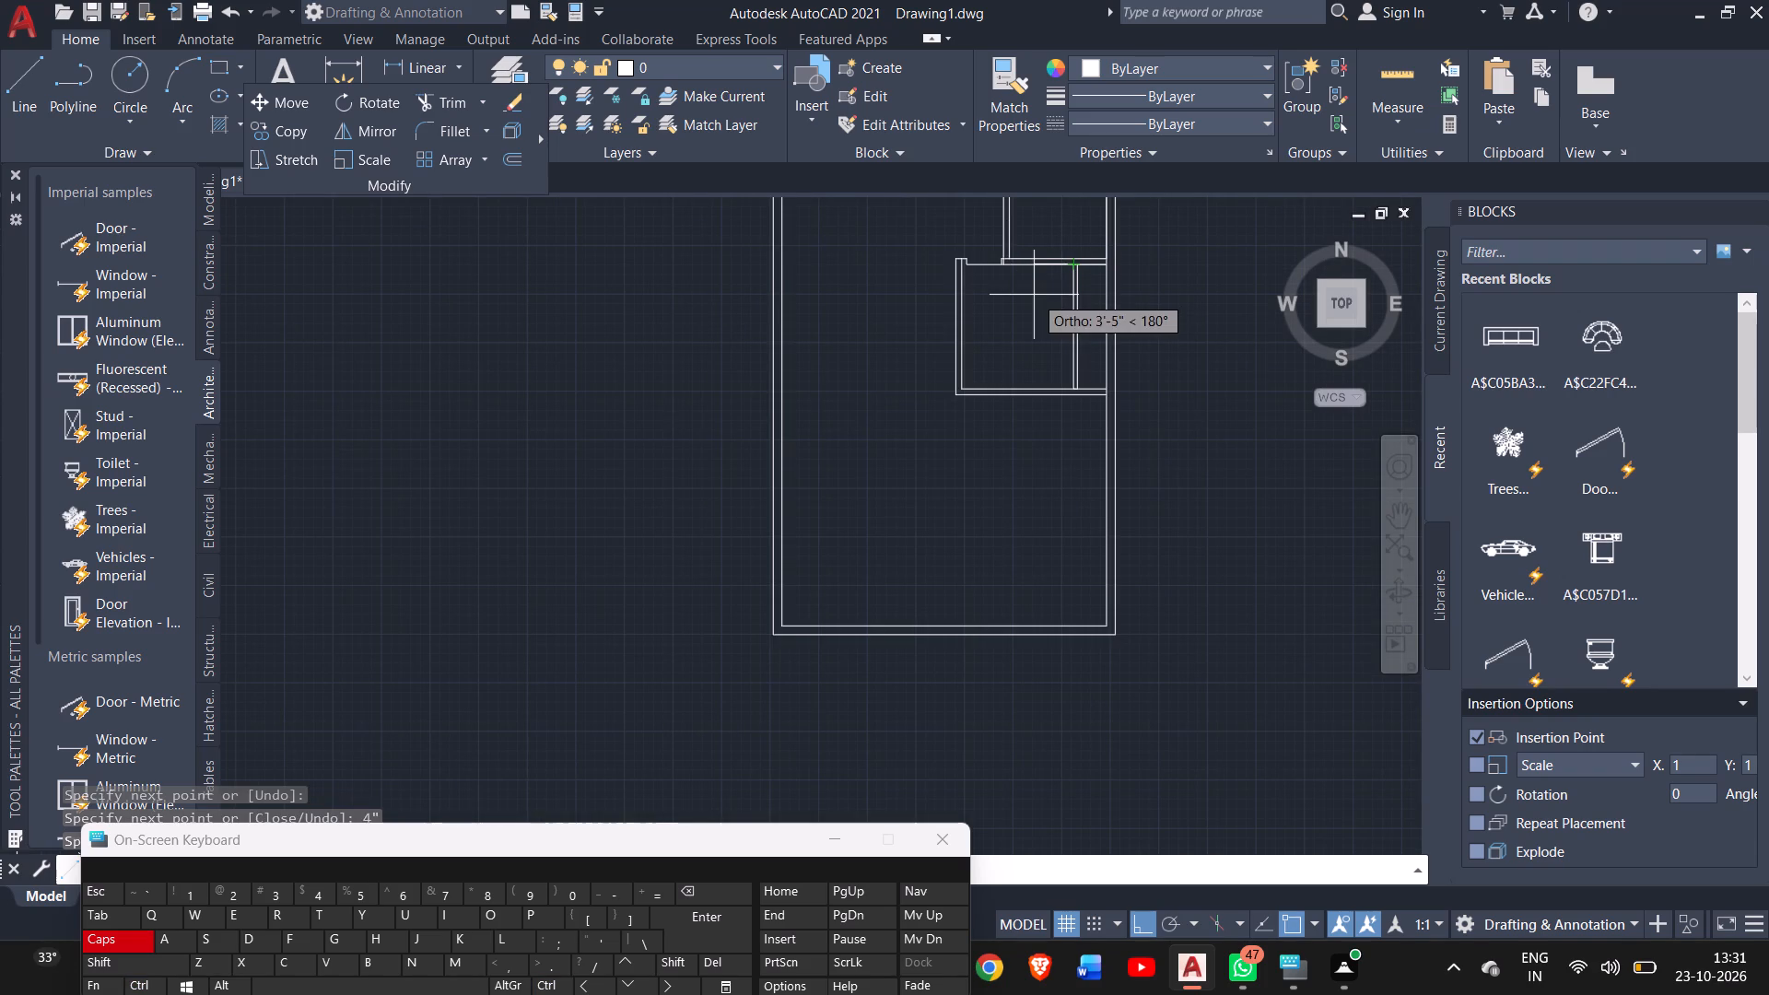
{"action": "right_click", "coordinate": [1034, 295]}
{"action": "left_click", "coordinate": [1049, 298]}
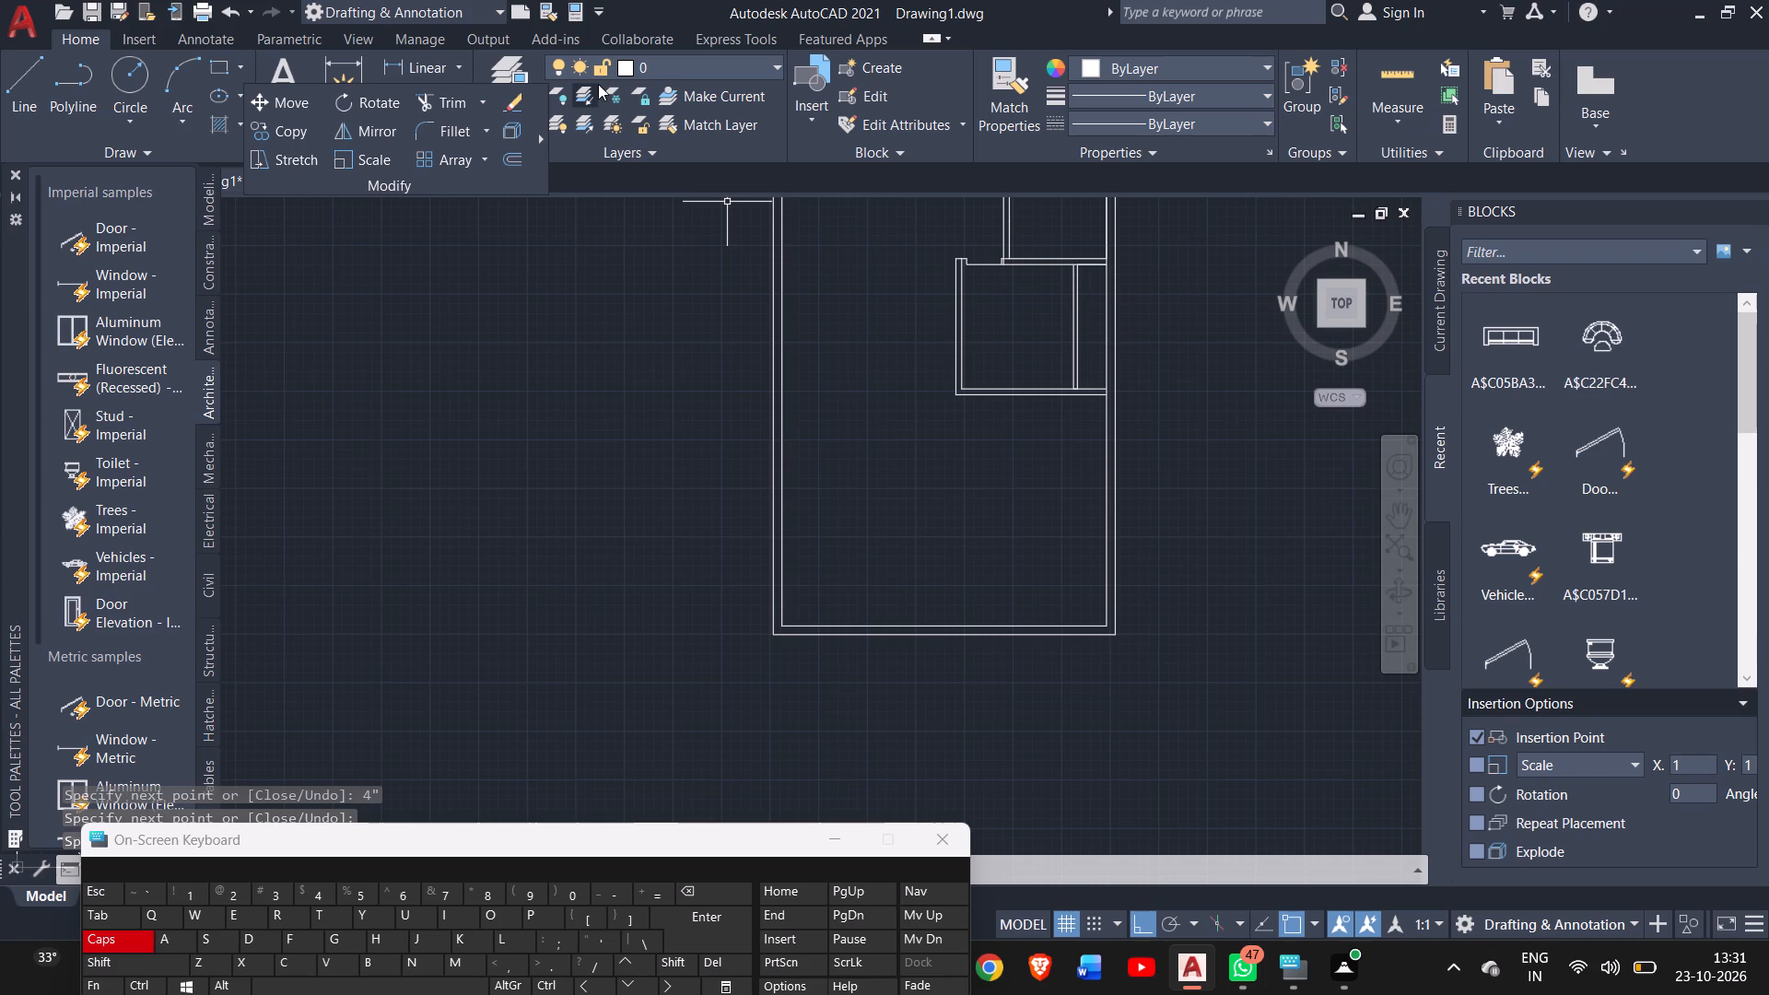
Draw a diagonal across the narrow east strip, from the thin partition's upper east end to the room's lower east inner corner.
{"action": "left_click", "coordinate": [17, 83]}
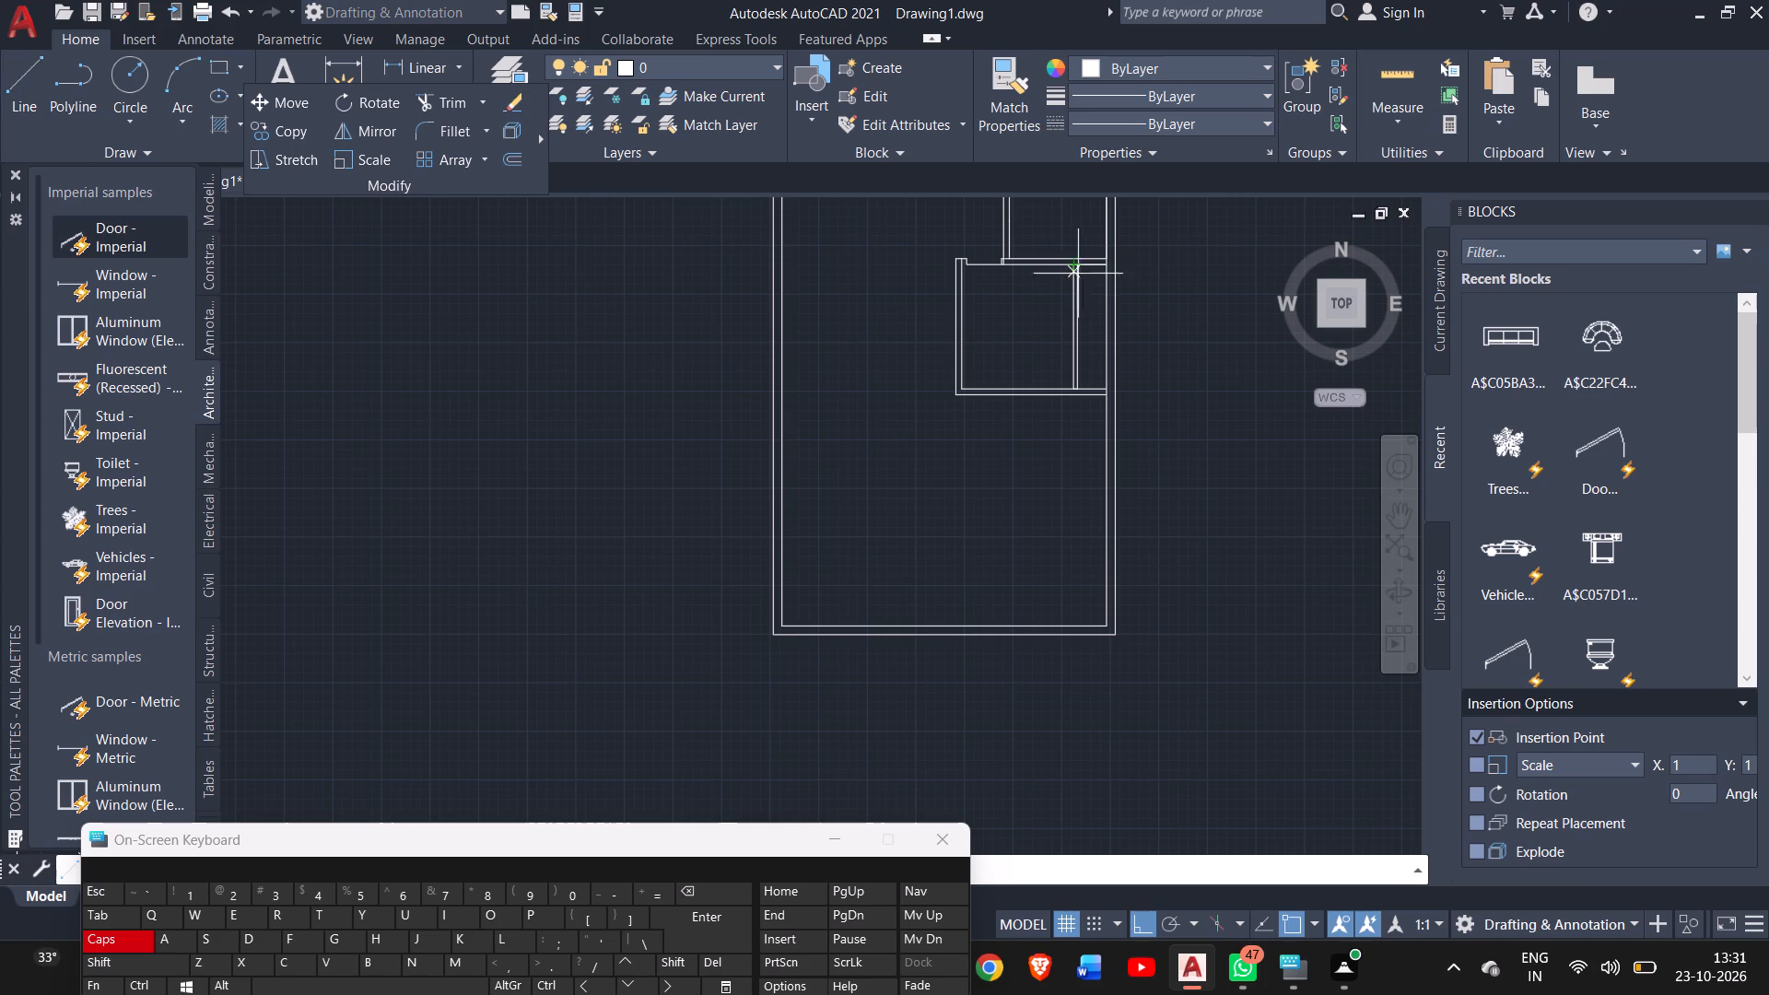
{"action": "scroll", "coordinate": [1072, 275], "scroll_direction": "up", "scroll_amount": 2, "text": "ctrl"}
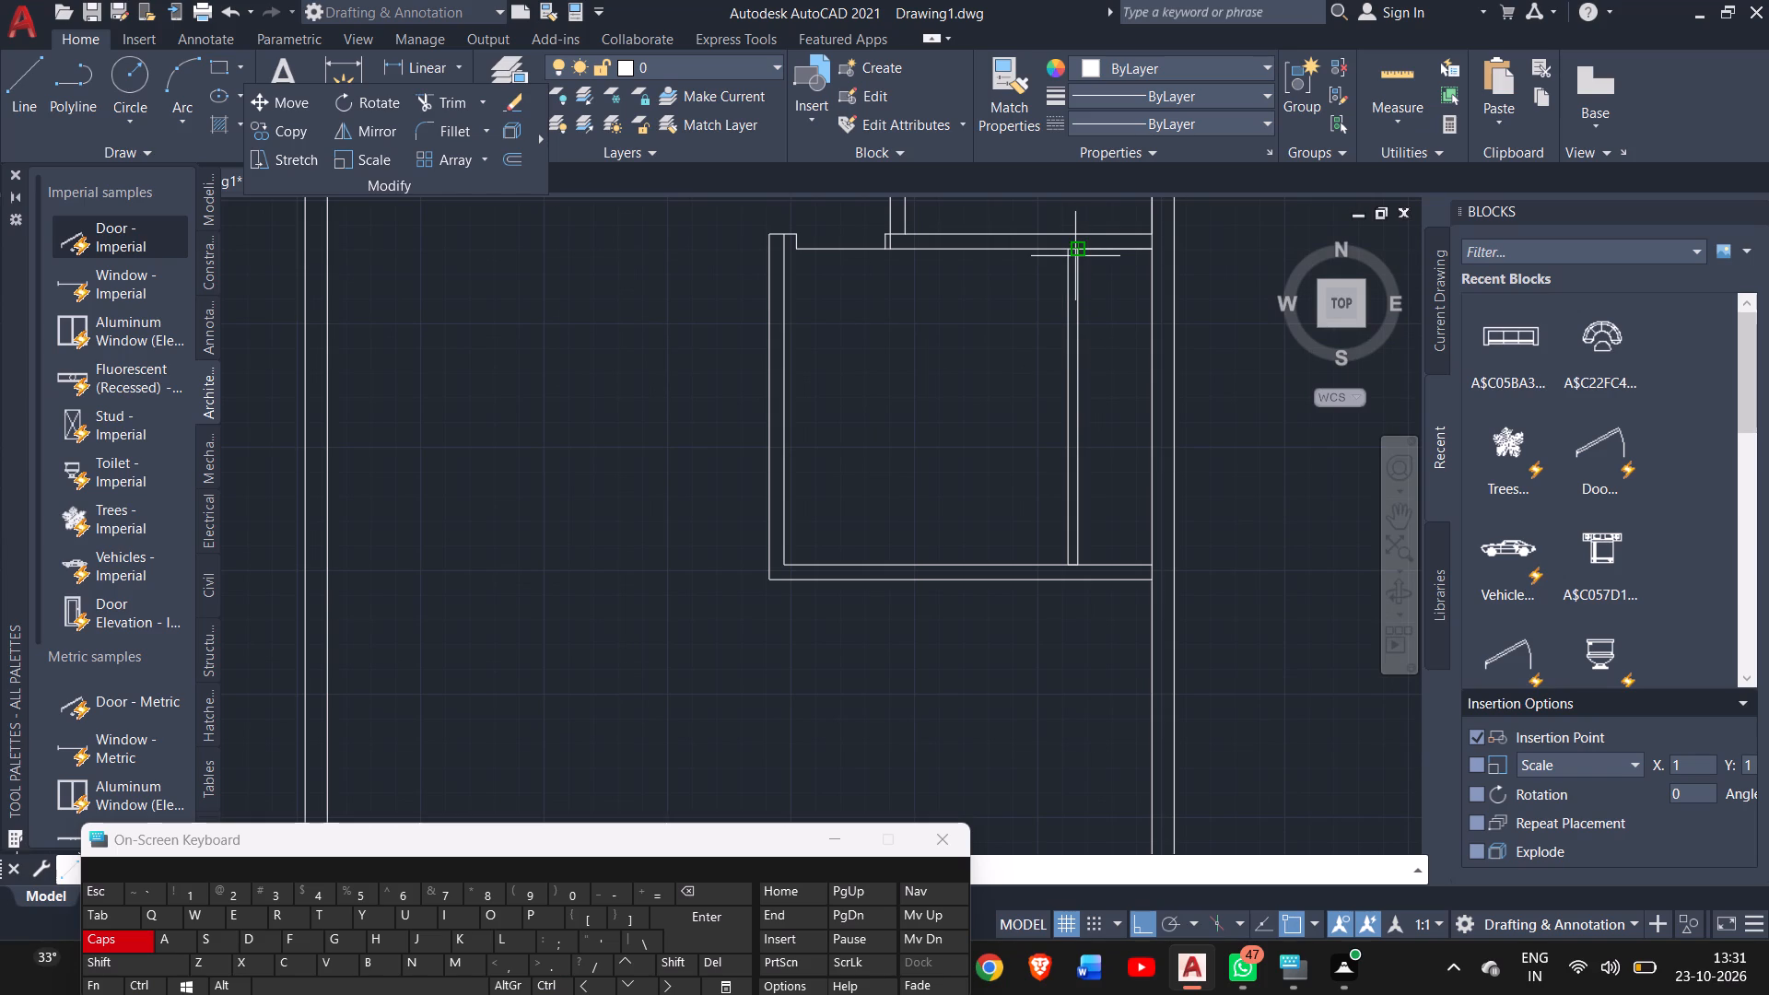
{"action": "left_click", "coordinate": [1075, 256]}
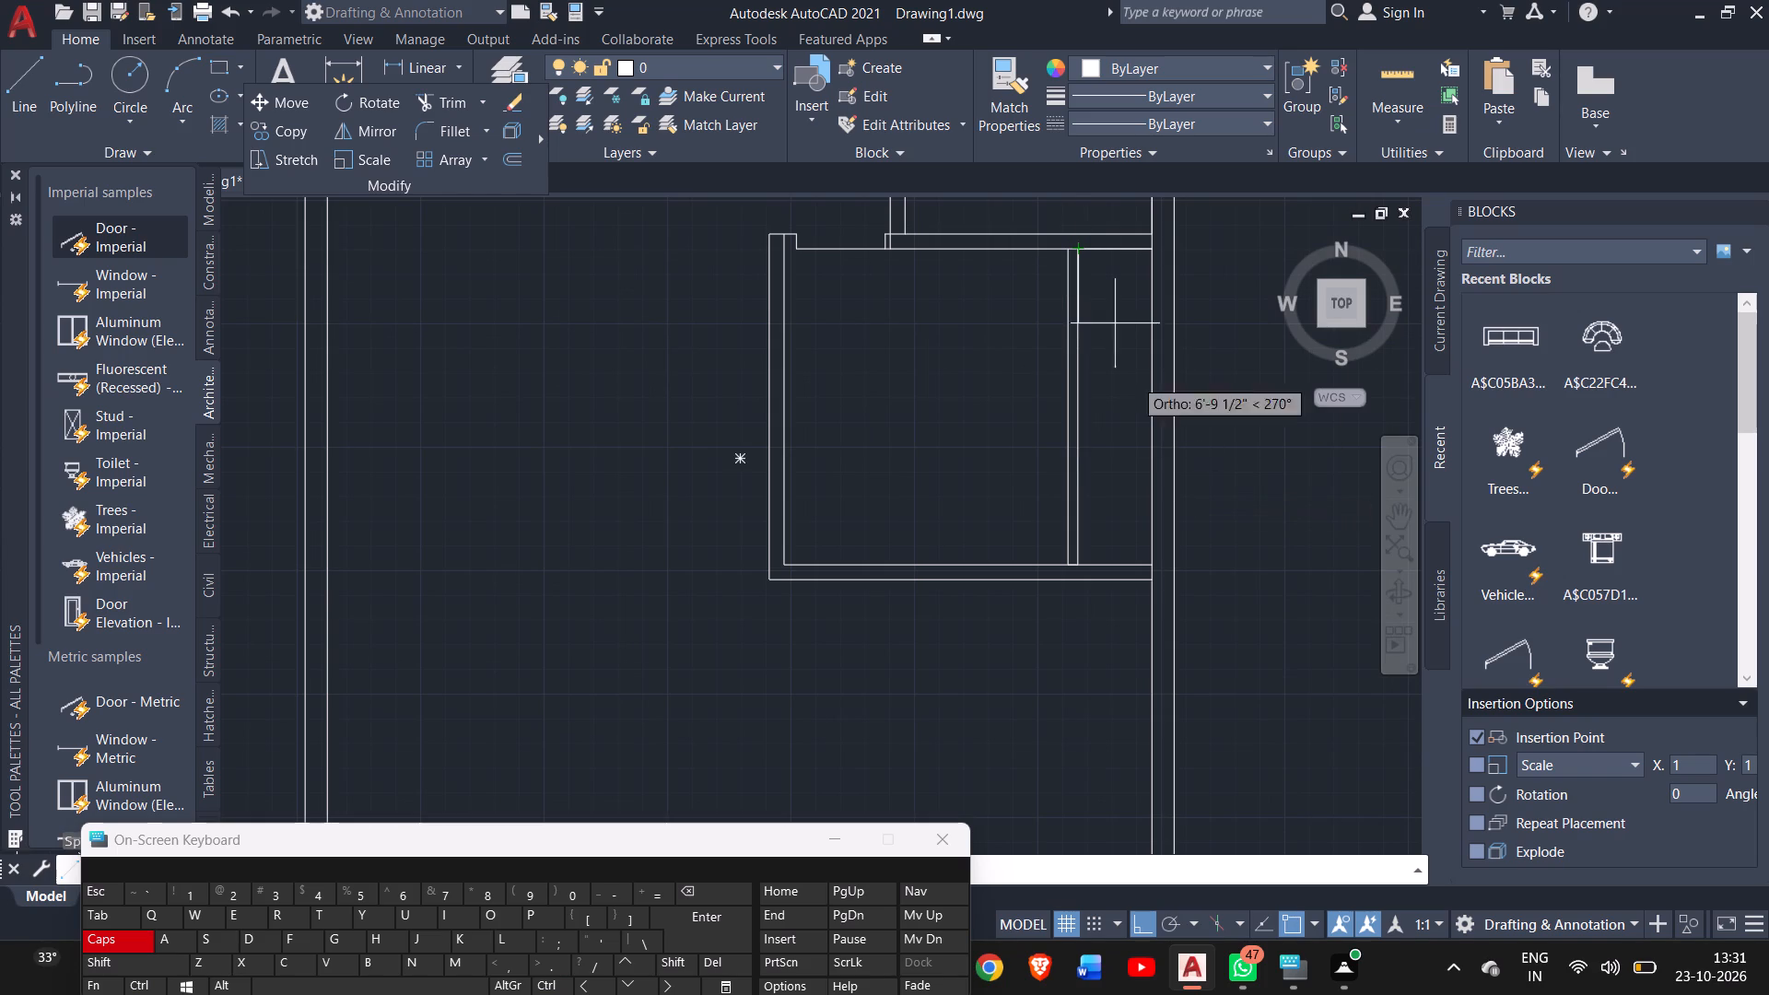
{"action": "left_click", "coordinate": [1084, 242]}
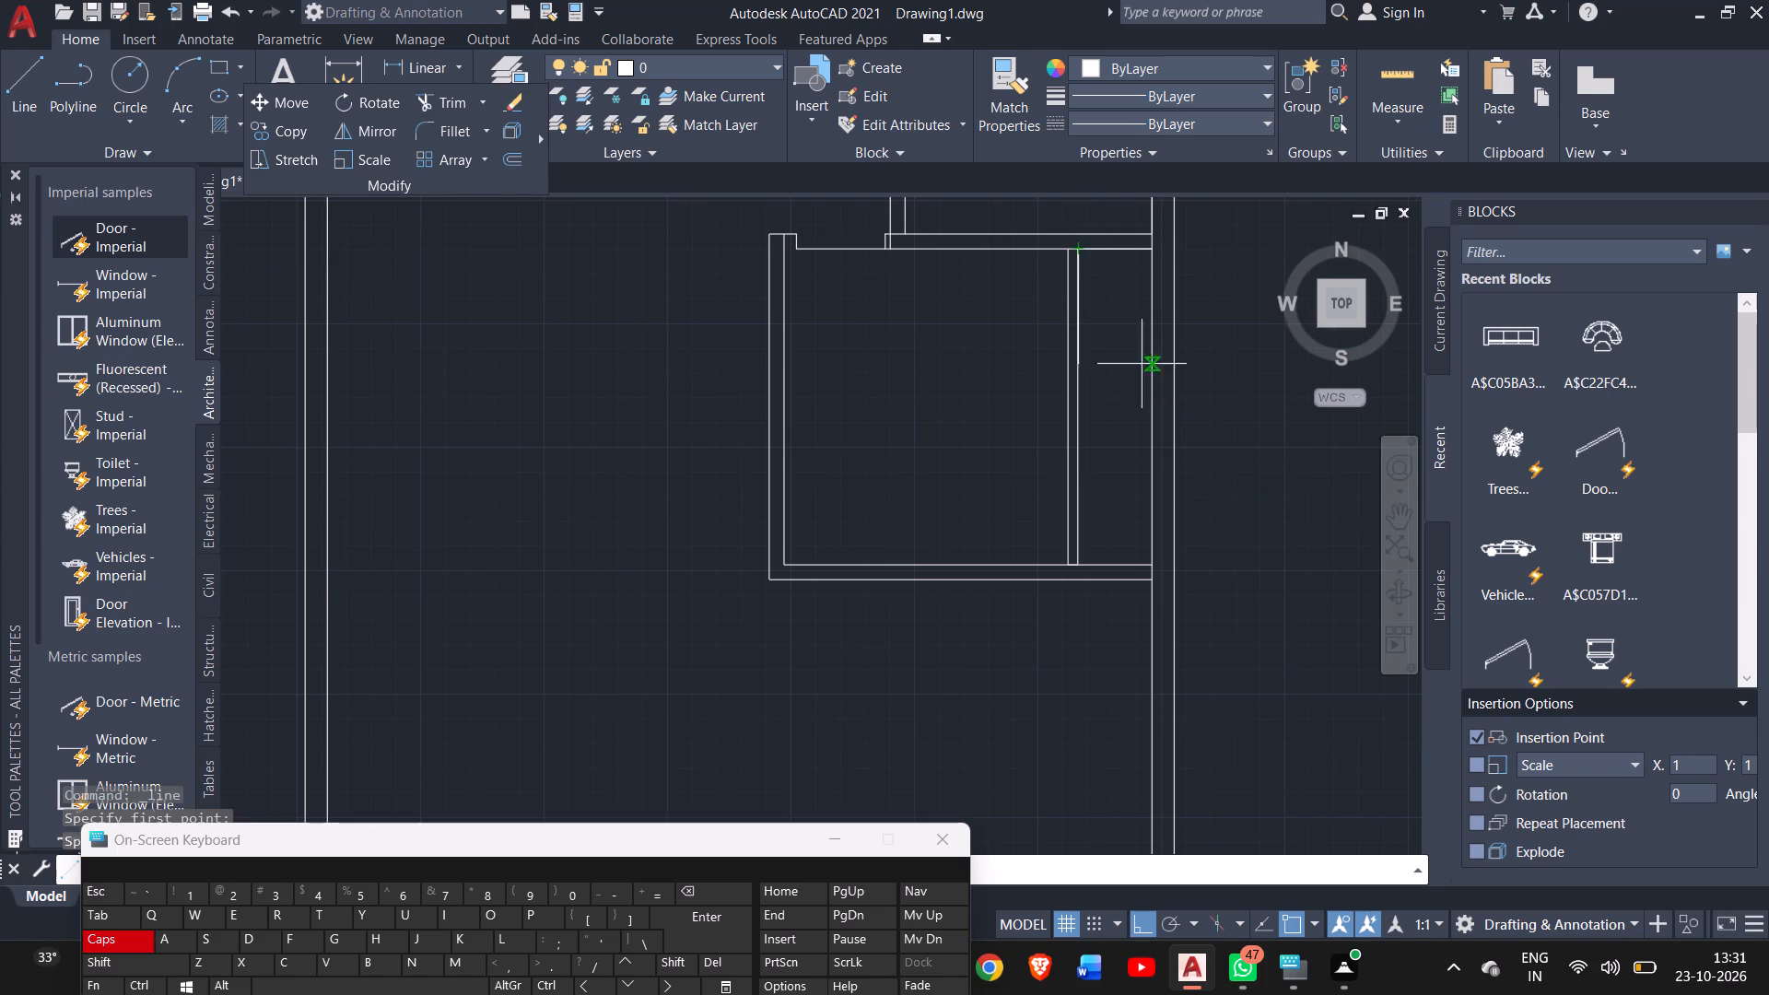
{"action": "left_click", "coordinate": [1148, 559]}
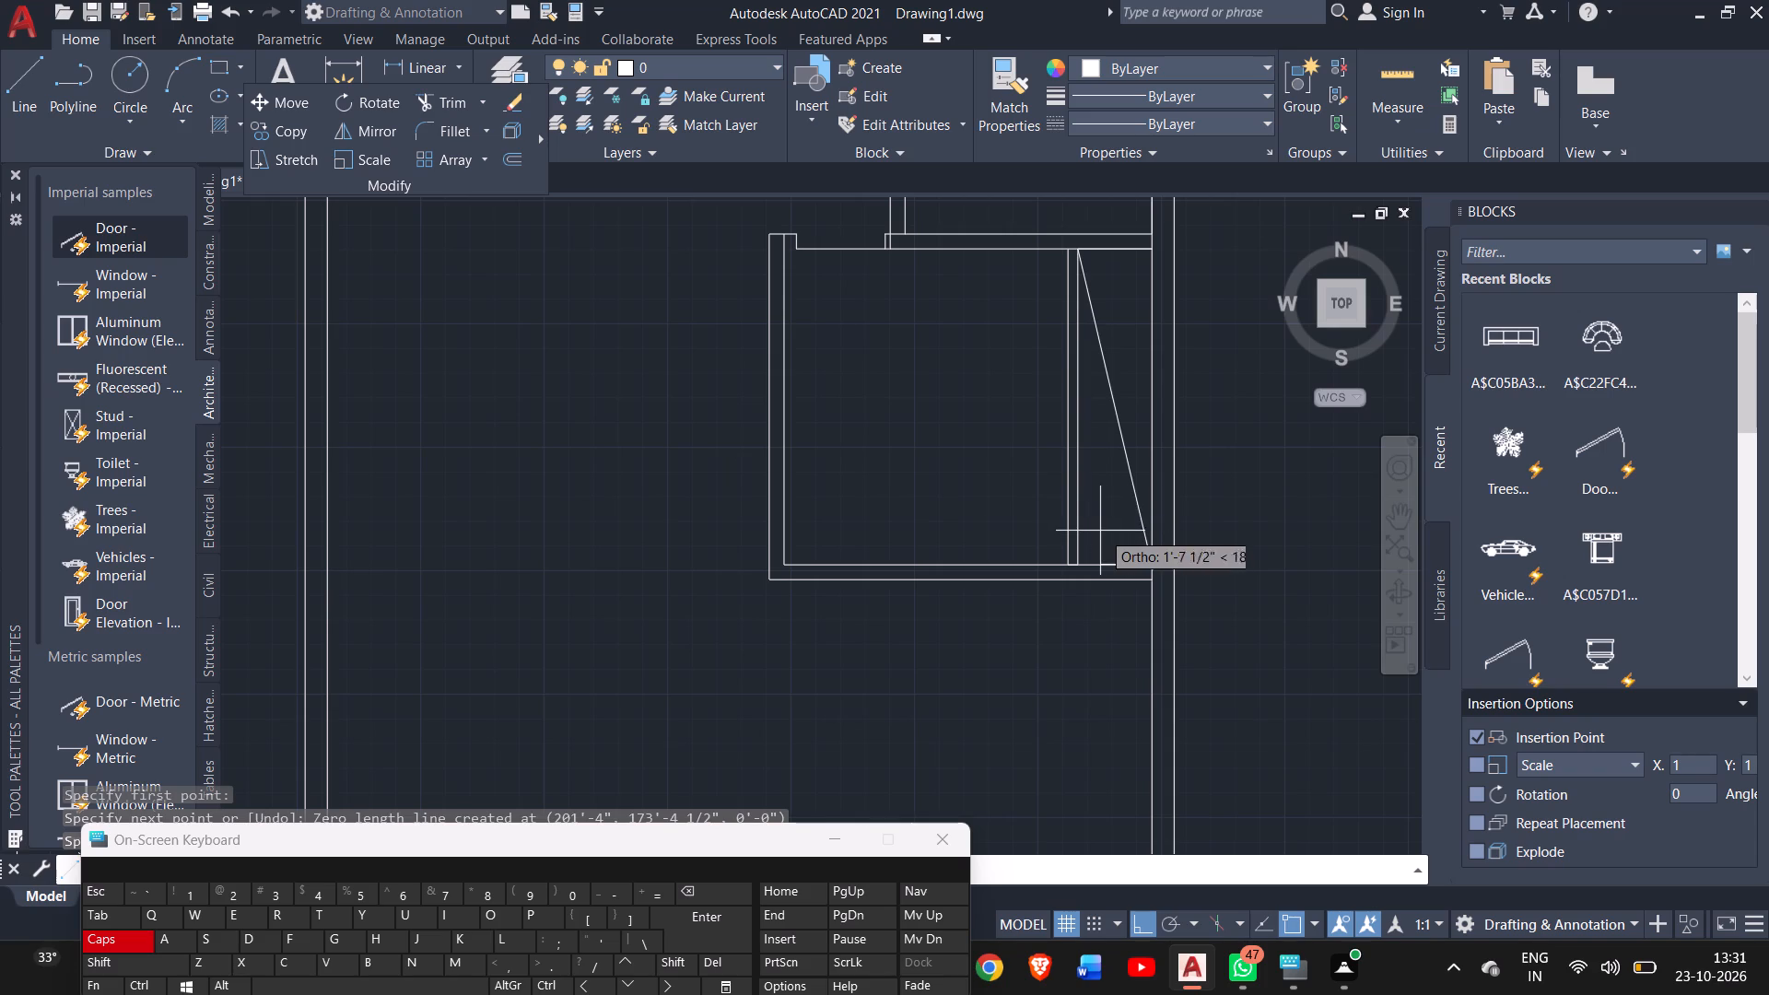
{"action": "right_click", "coordinate": [1098, 527]}
{"action": "left_click", "coordinate": [1111, 534]}
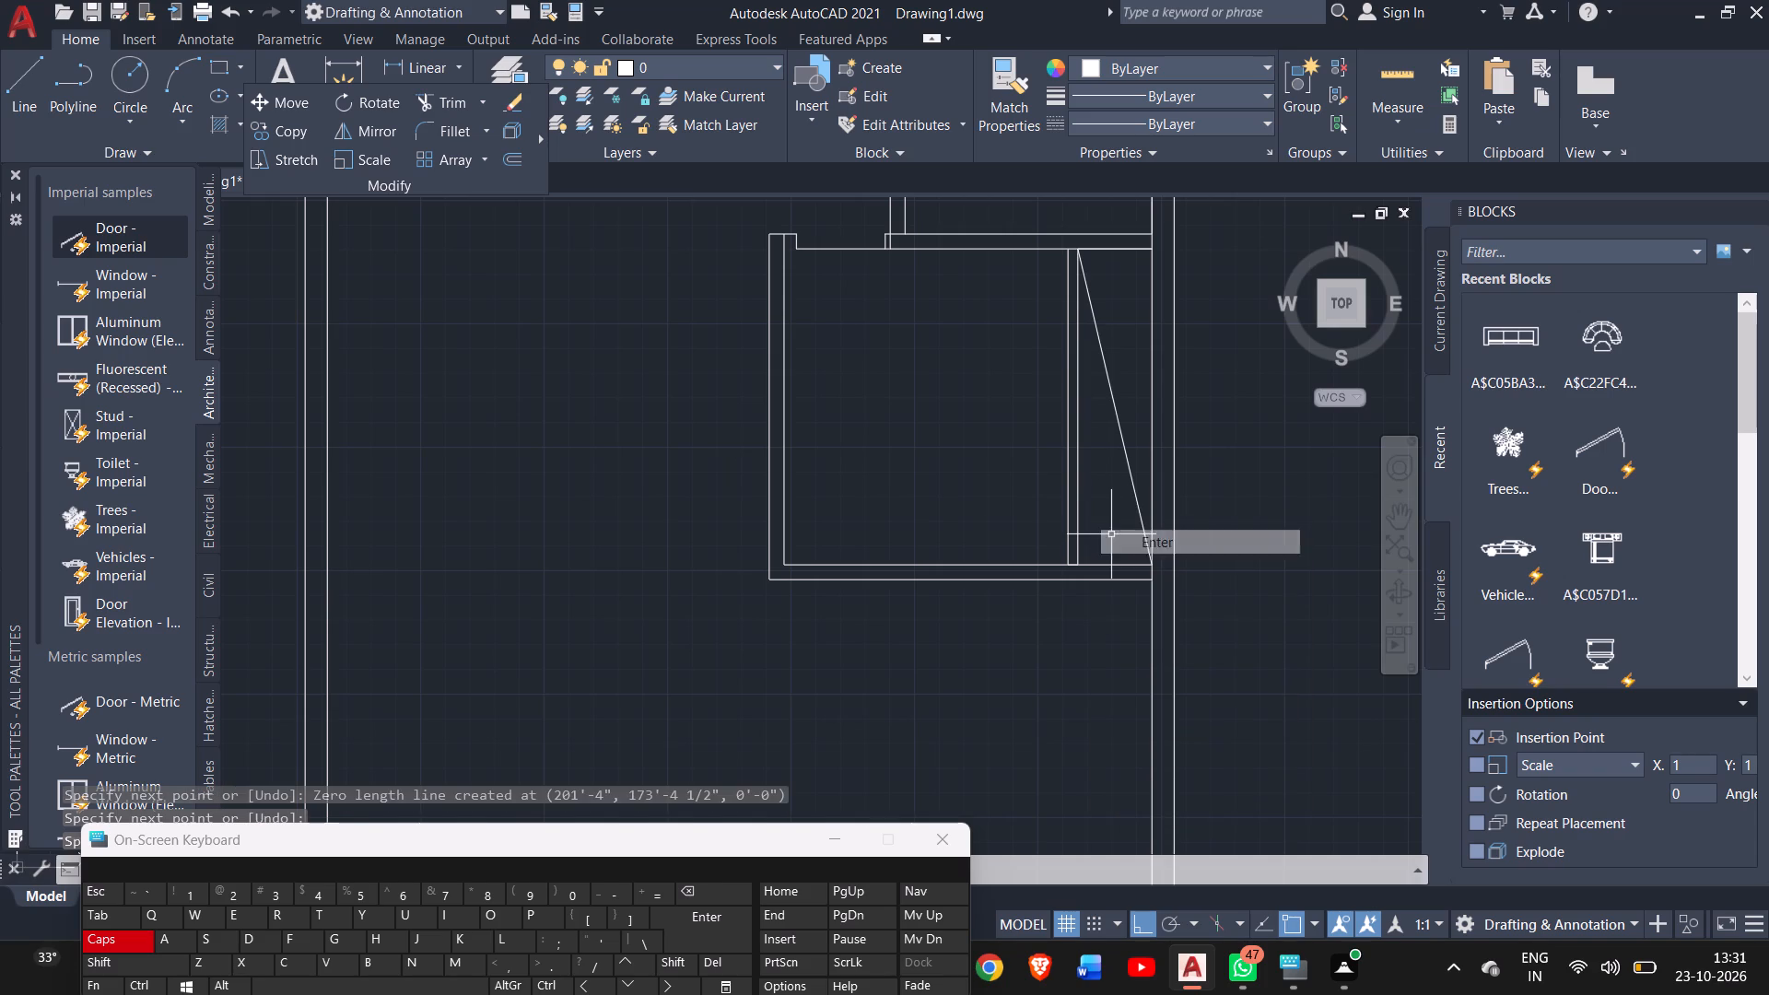
Draw the opposite diagonal from the thin partition's lower east end to the room's upper east inner corner, completing the cross.
{"action": "left_click", "coordinate": [18, 105]}
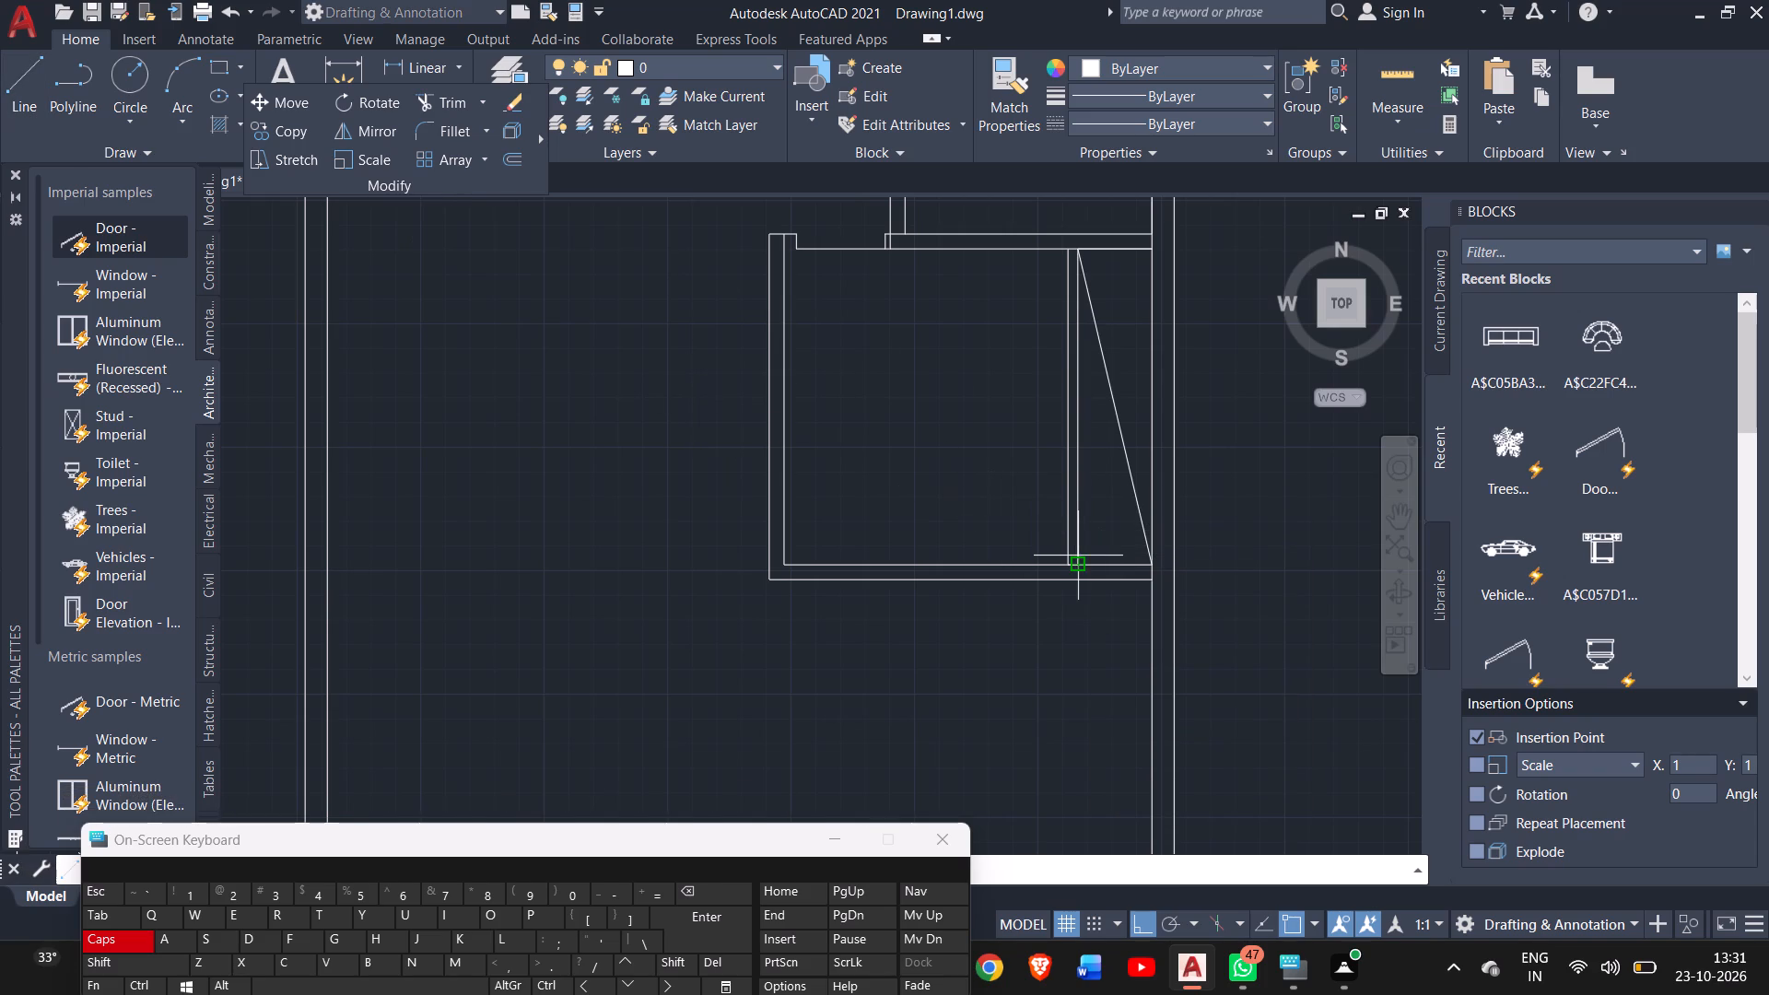
{"action": "left_click_drag", "start_coordinate": [1079, 560], "coordinate": [1110, 369]}
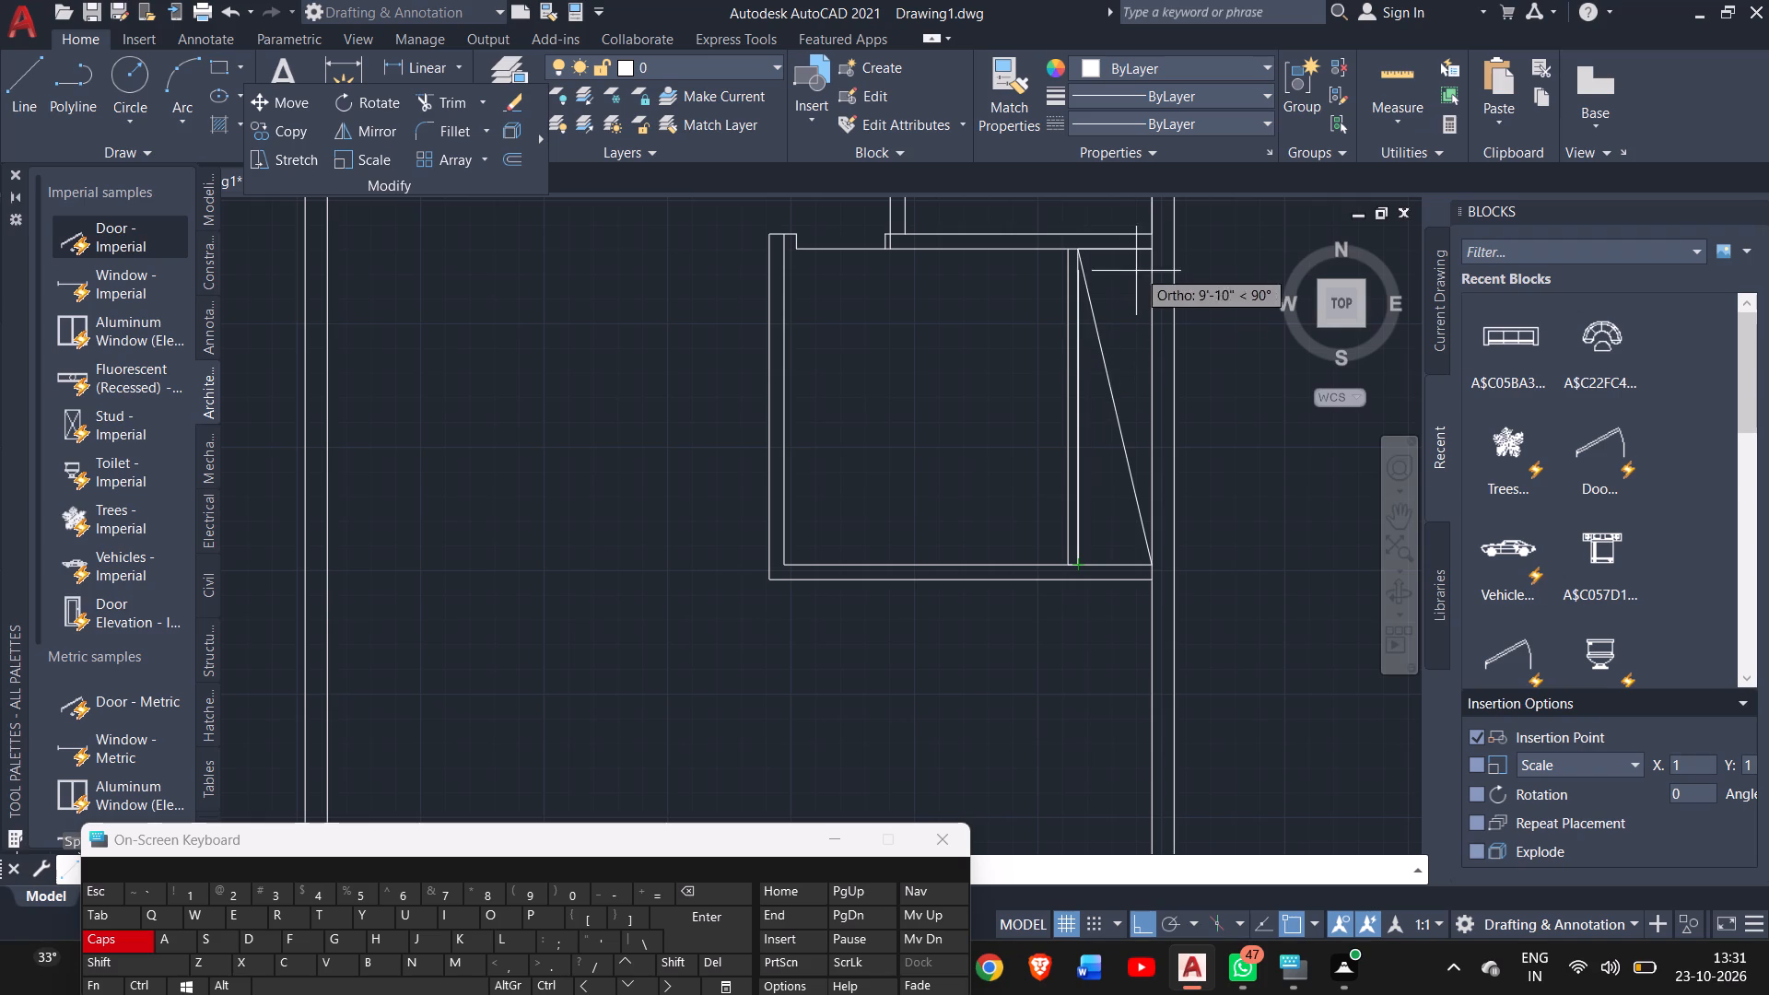
{"action": "left_click", "coordinate": [1147, 252]}
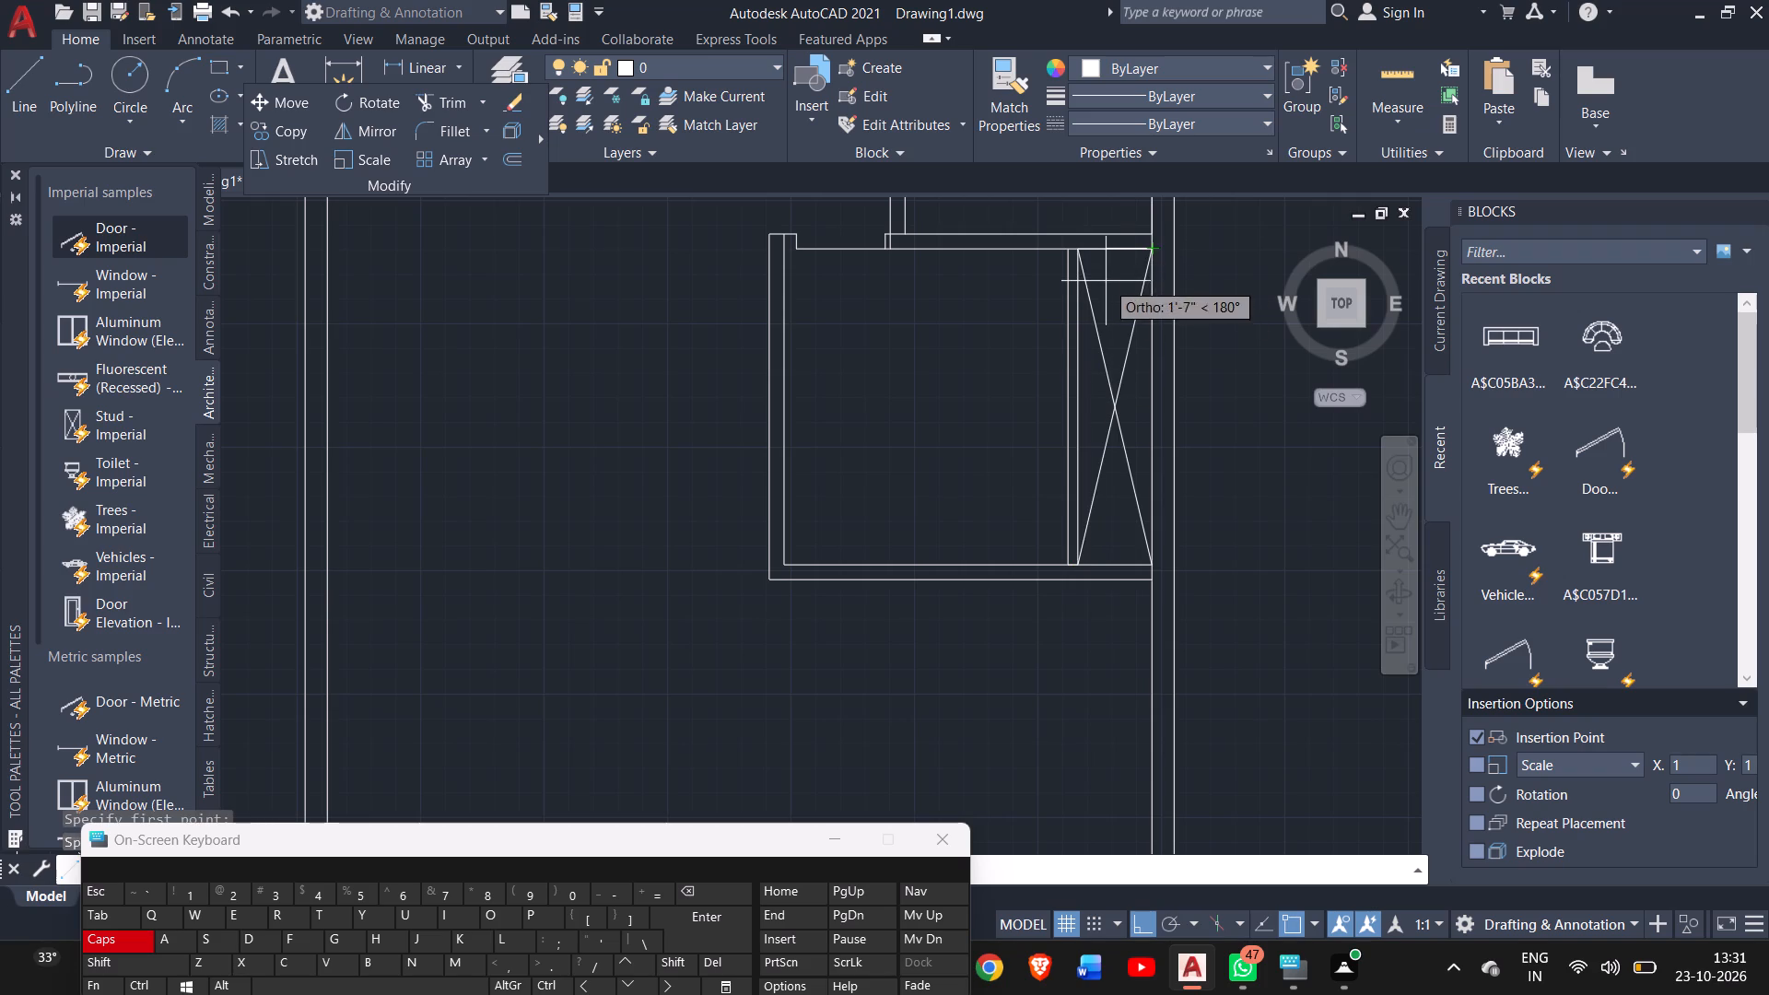
{"action": "right_click", "coordinate": [1106, 281]}
{"action": "left_click", "coordinate": [1139, 299]}
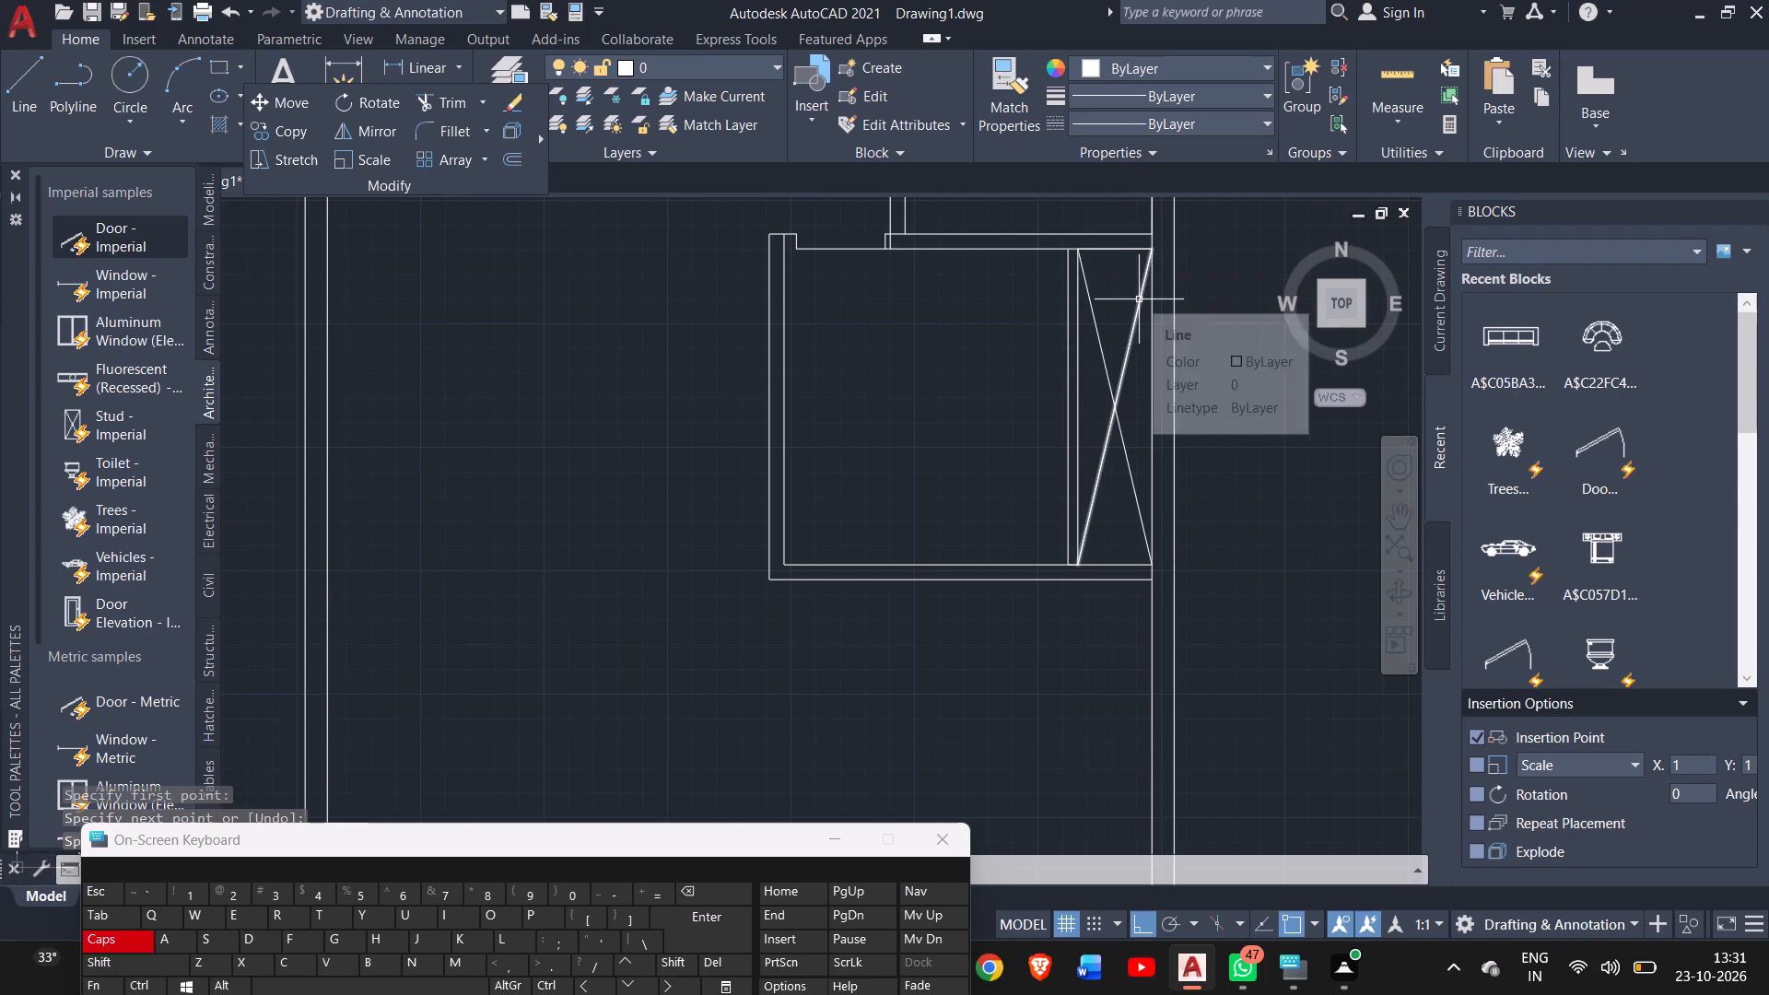
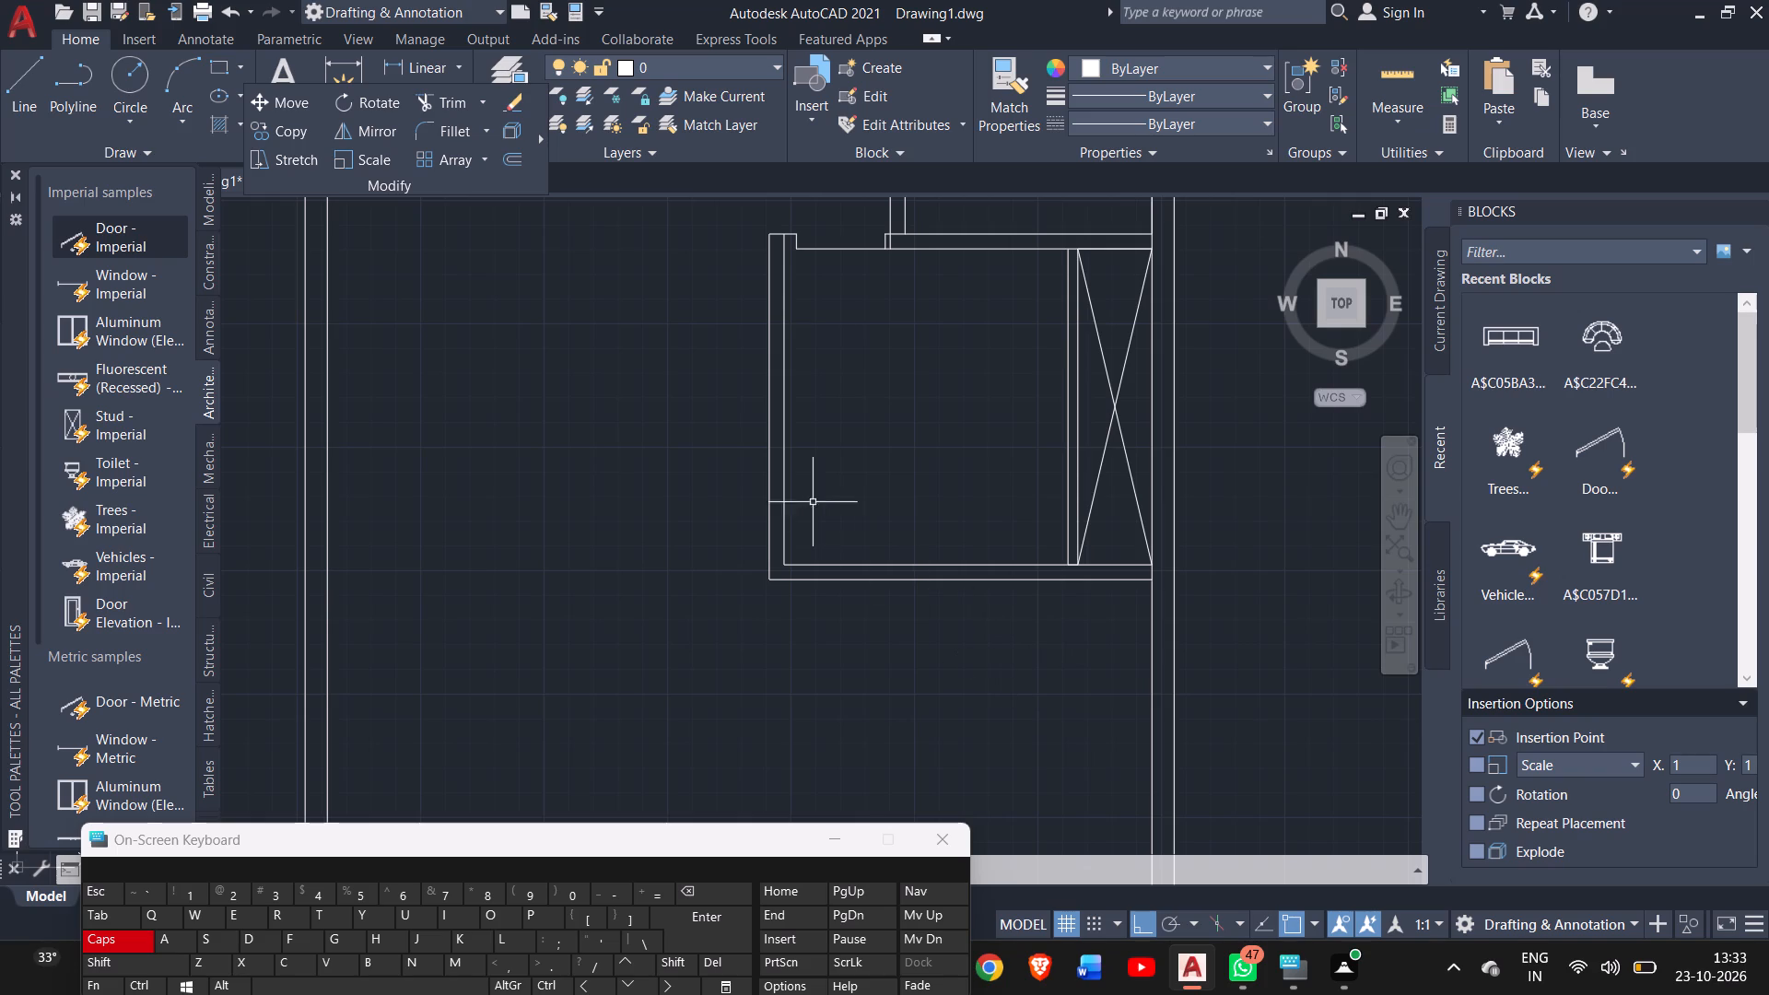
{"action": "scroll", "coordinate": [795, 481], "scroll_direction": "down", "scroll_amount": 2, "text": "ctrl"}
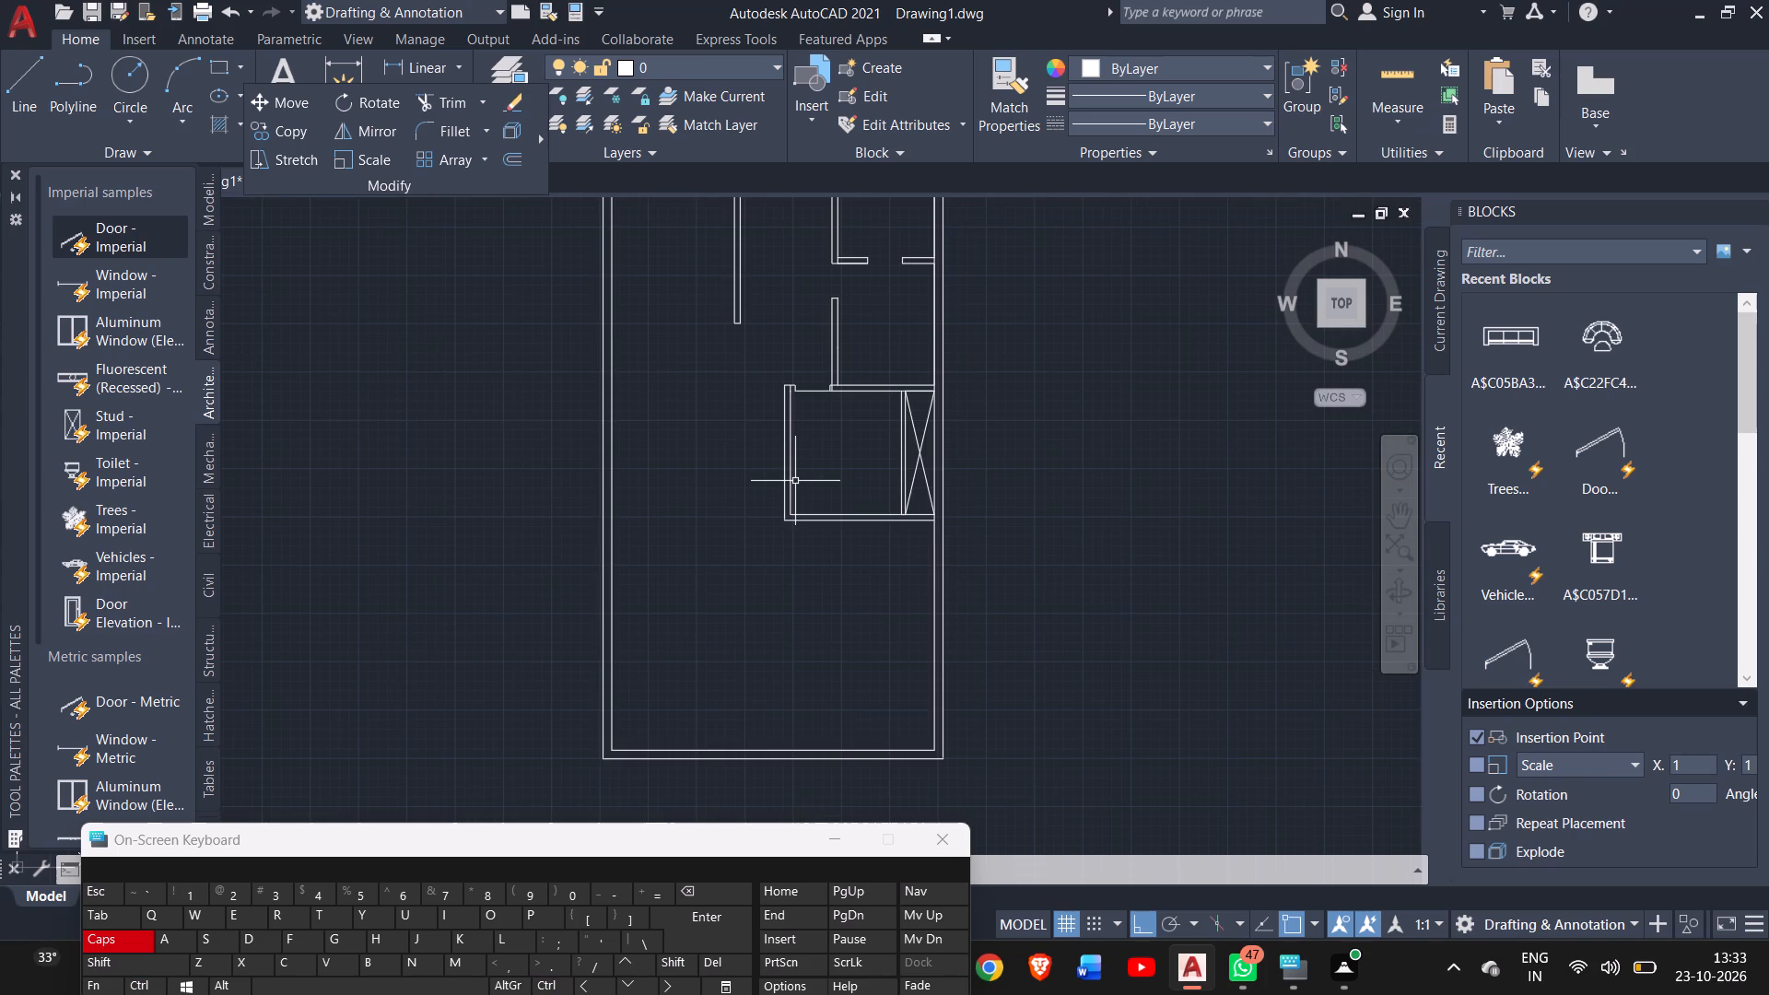
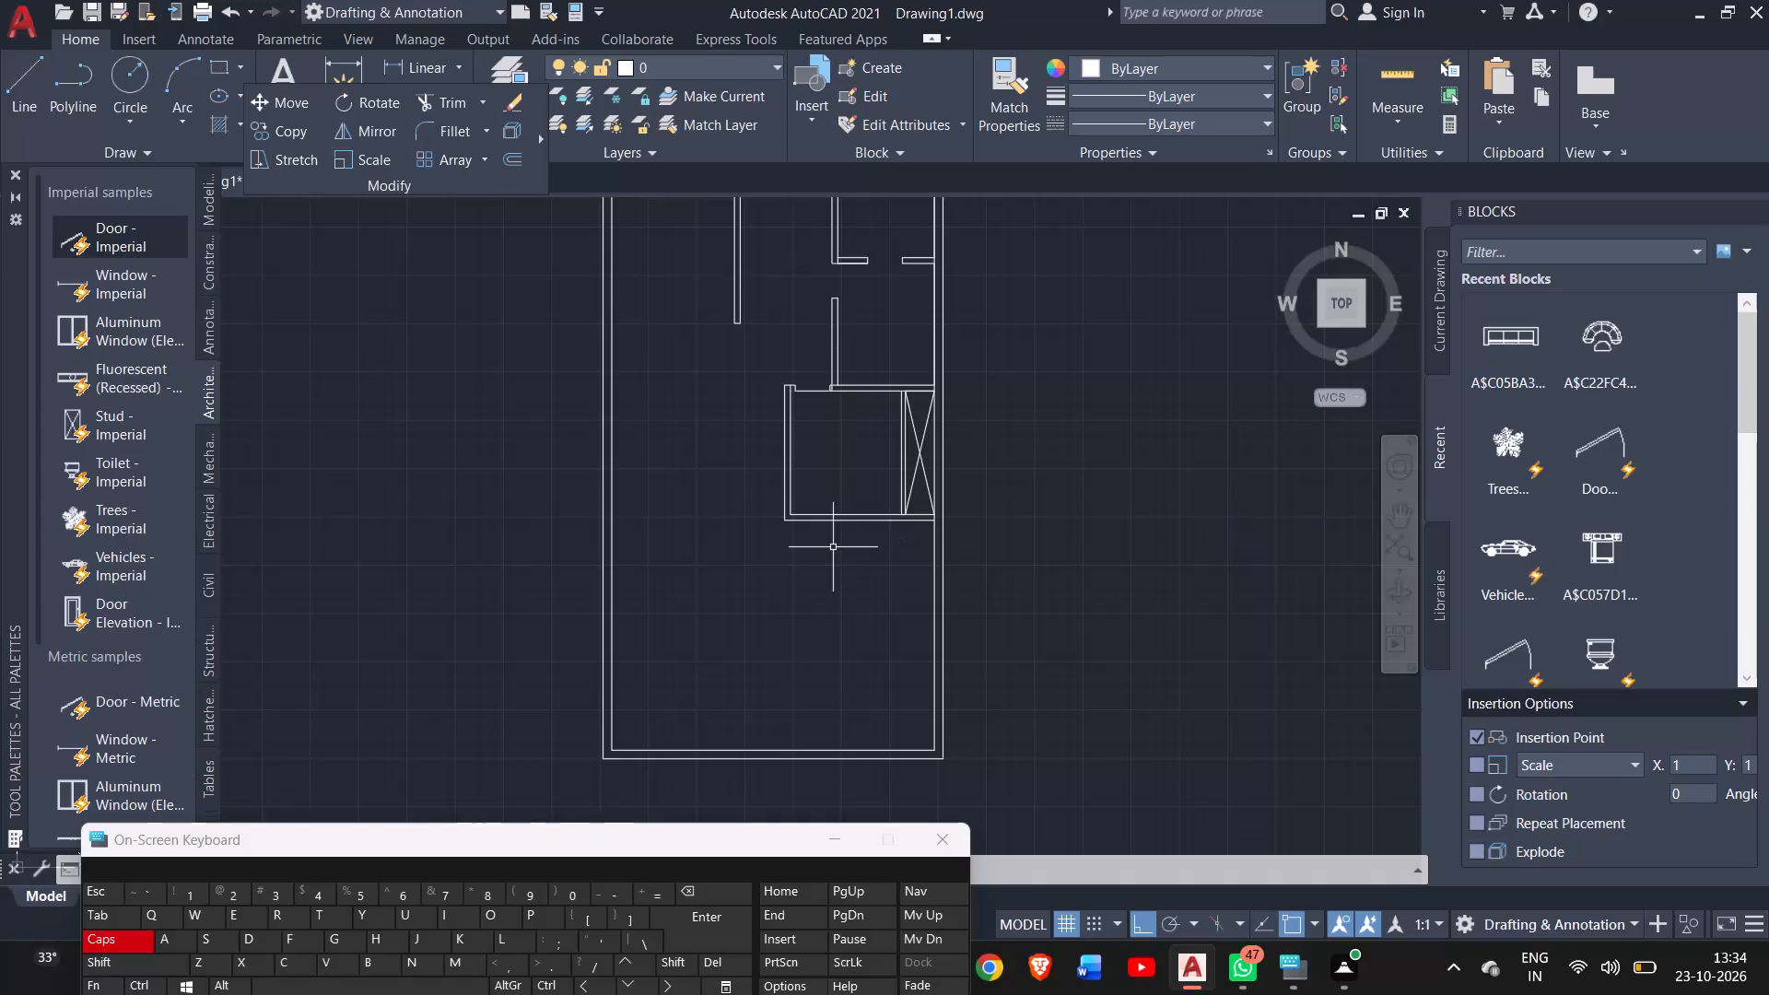
Draw a 6" partition from the crossed-strip room's lower wall down to the bottom outer wall, its near face 8'5" from the east outer wall.
{"action": "left_click", "coordinate": [17, 99]}
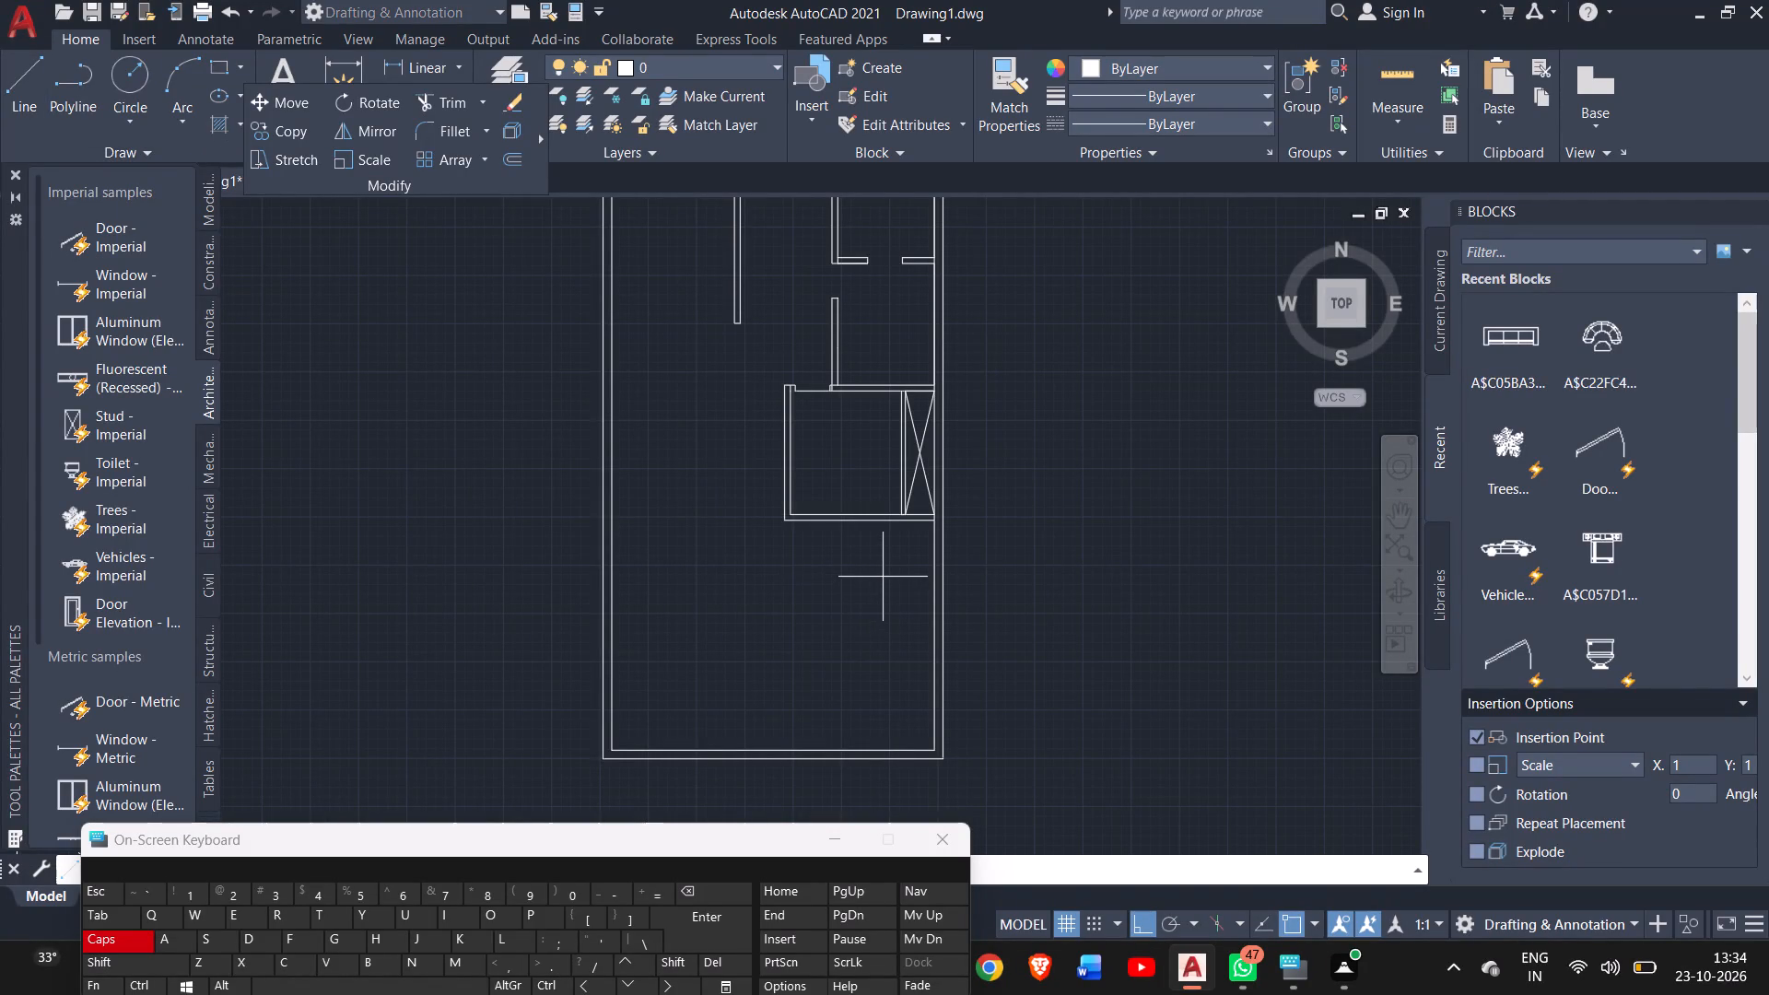
{"action": "left_click", "coordinate": [936, 527]}
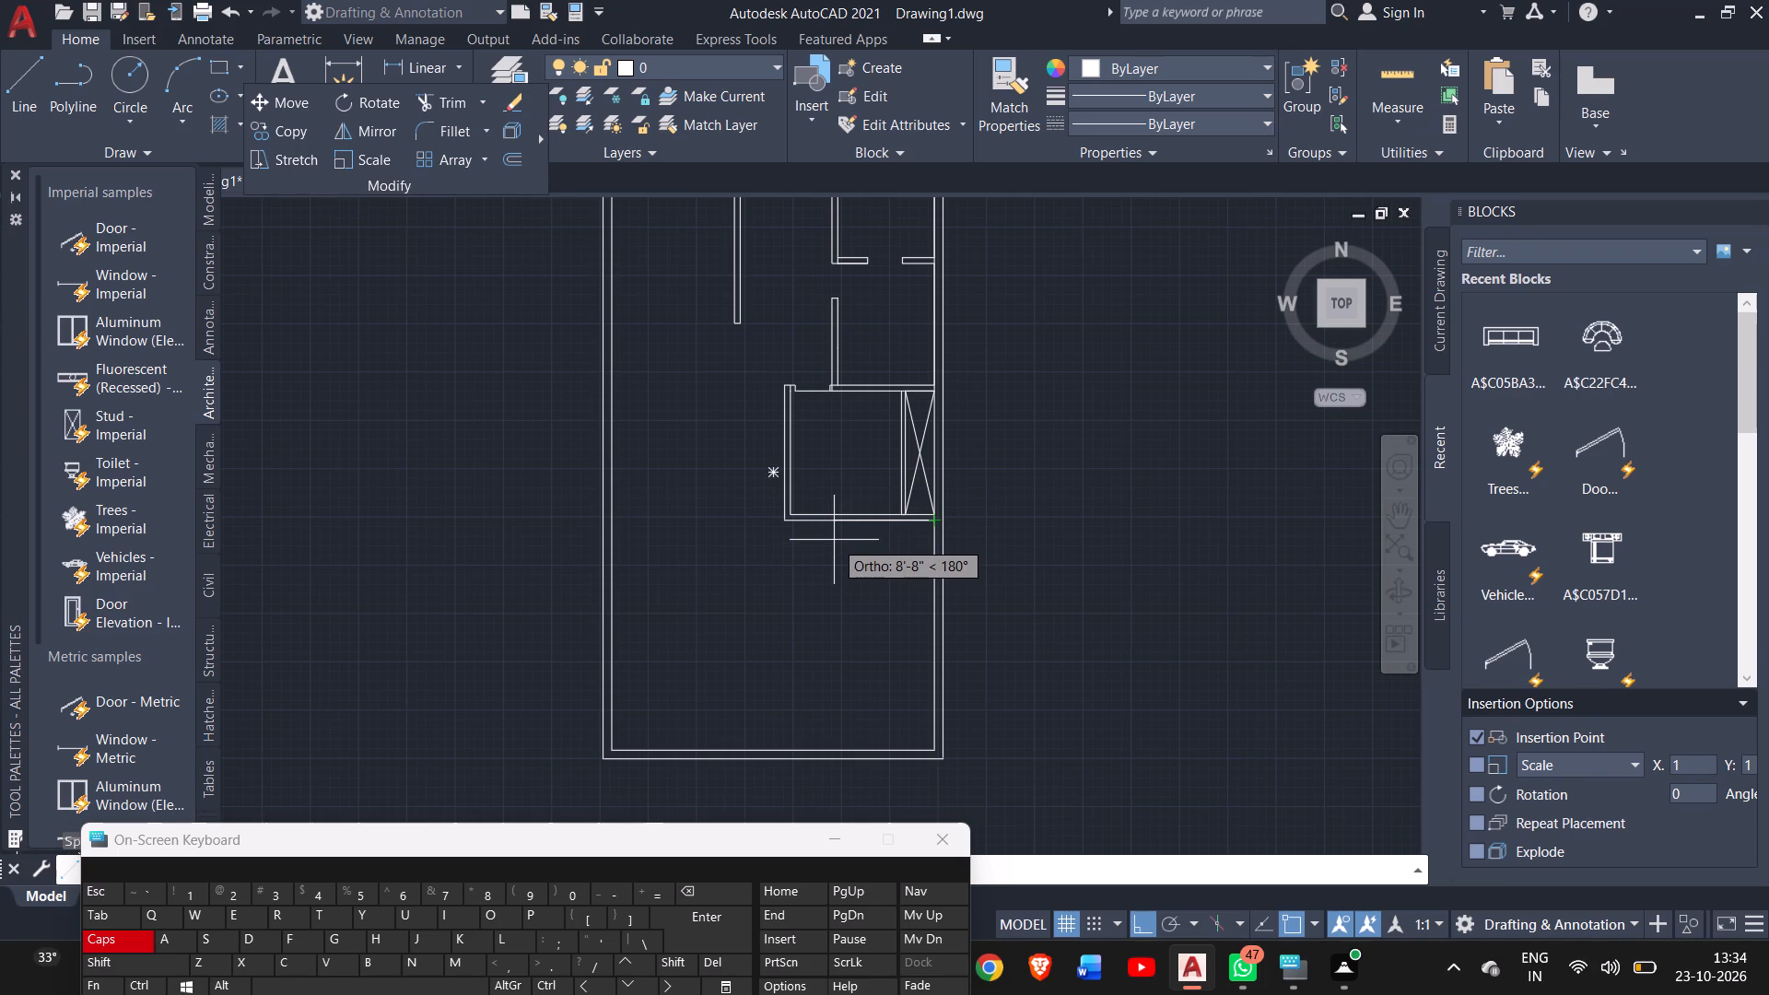
{"action": "type", "text": "8'"}
{"action": "key", "text": "5"}
{"action": "key", "text": "shift+quotedbl"}
{"action": "key", "text": "Return"}
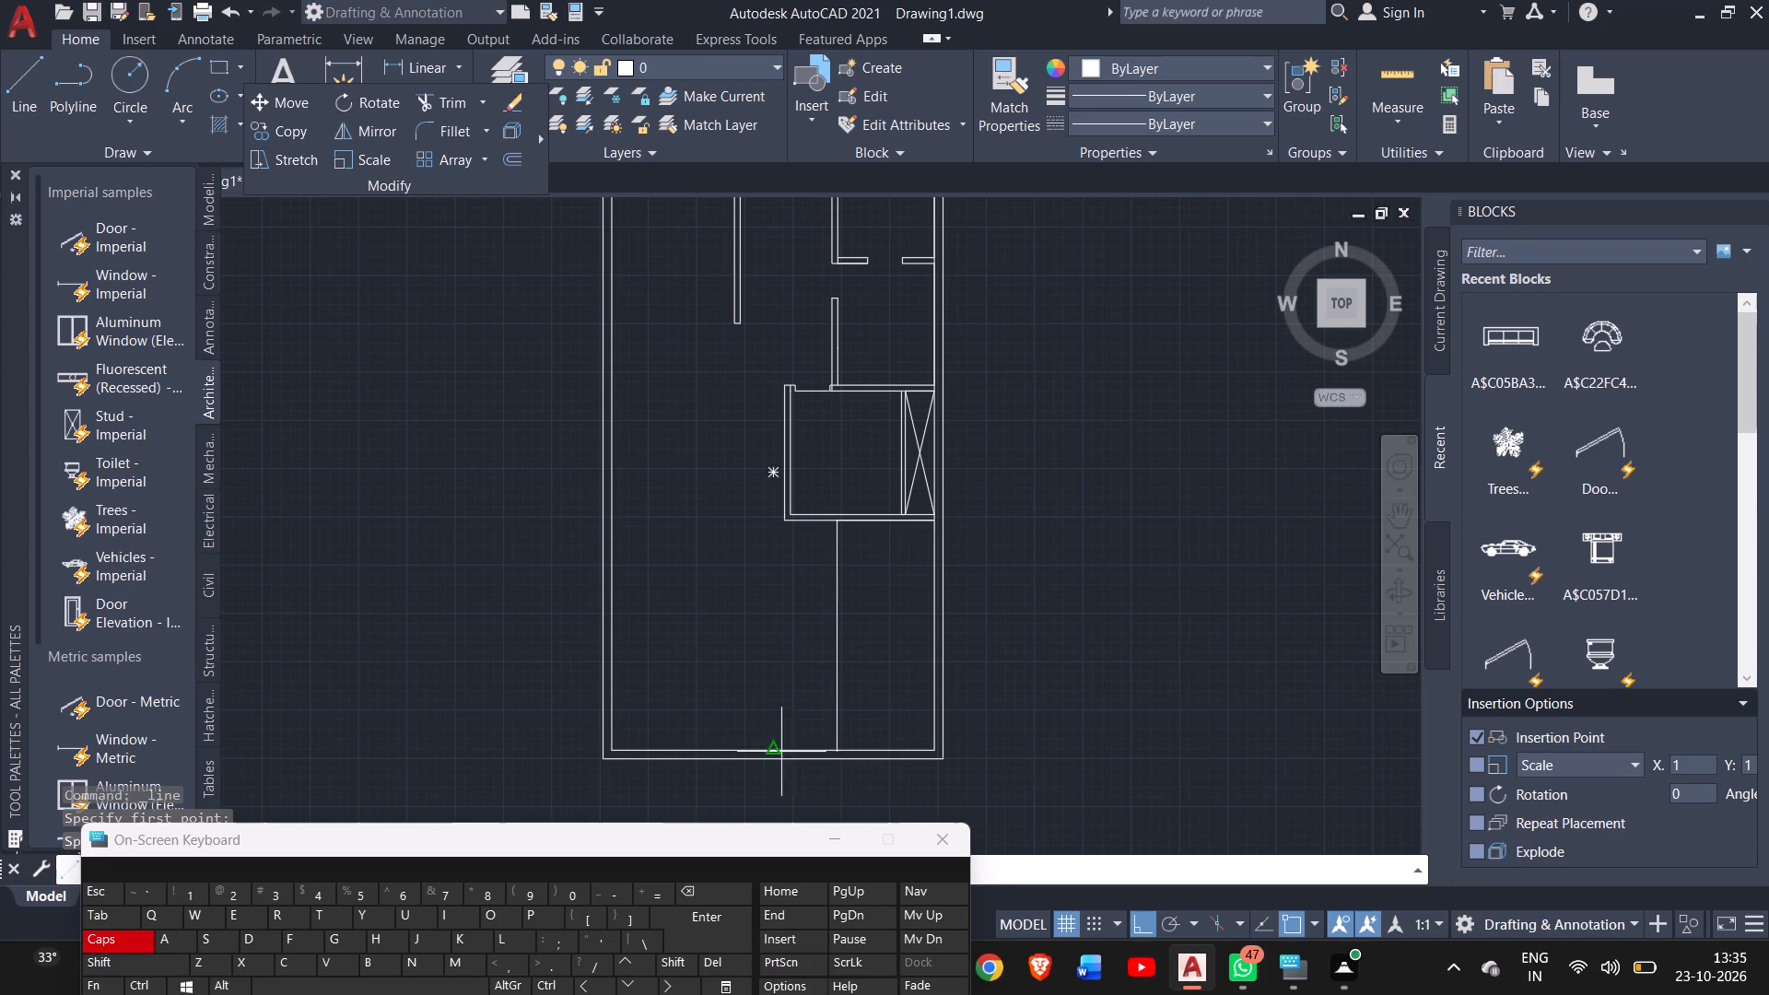
{"action": "left_click", "coordinate": [831, 749]}
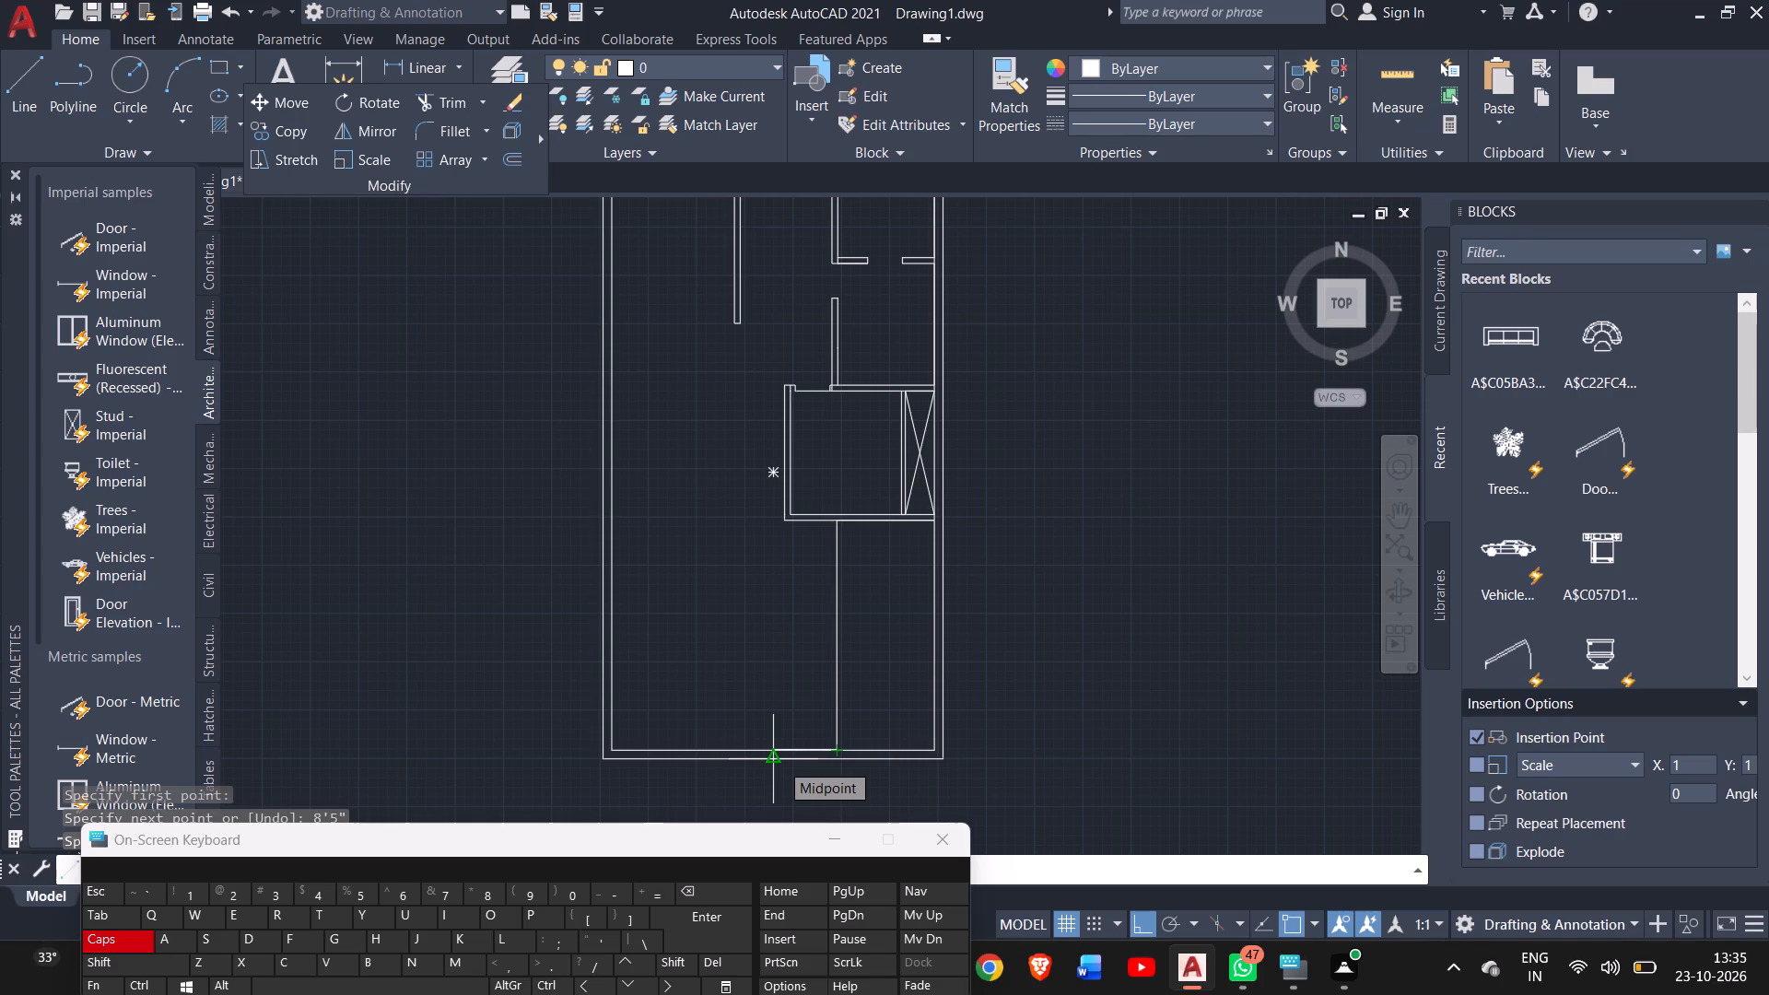
{"action": "key", "text": "6"}
{"action": "key", "text": "shift+quotedbl"}
{"action": "key", "text": "Return"}
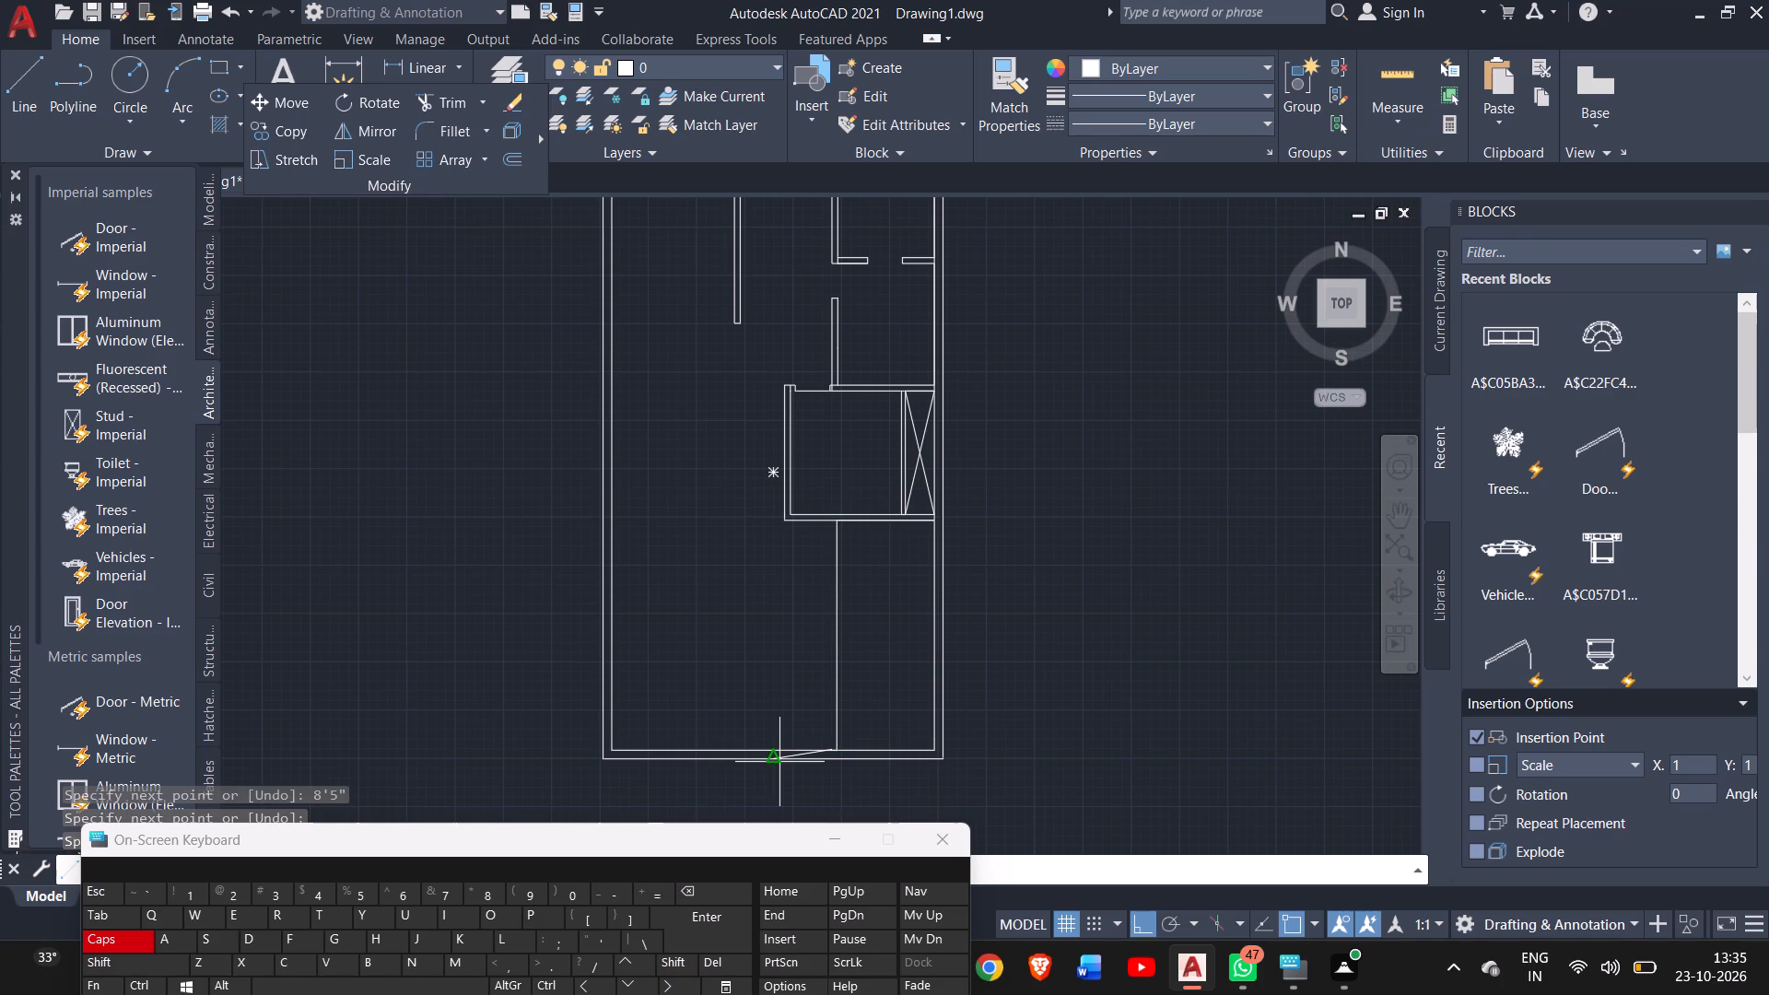
{"action": "left_click", "coordinate": [834, 522]}
{"action": "right_click", "coordinate": [723, 612]}
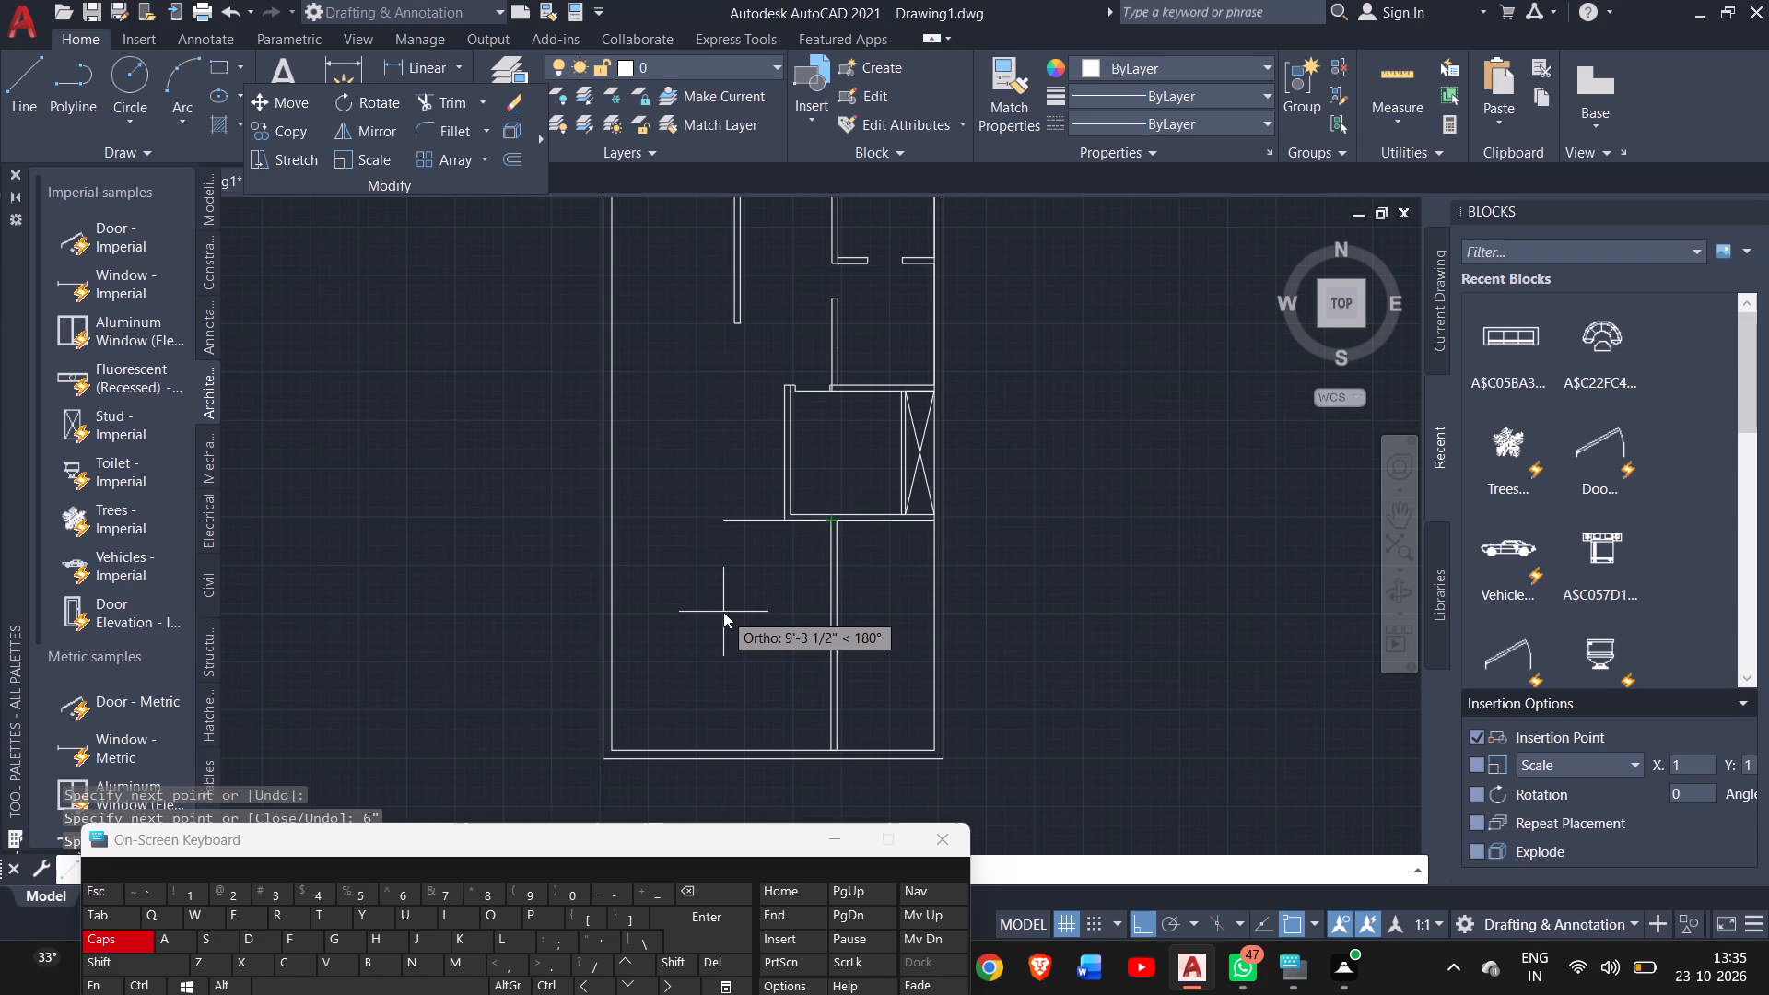
{"action": "left_click", "coordinate": [762, 617]}
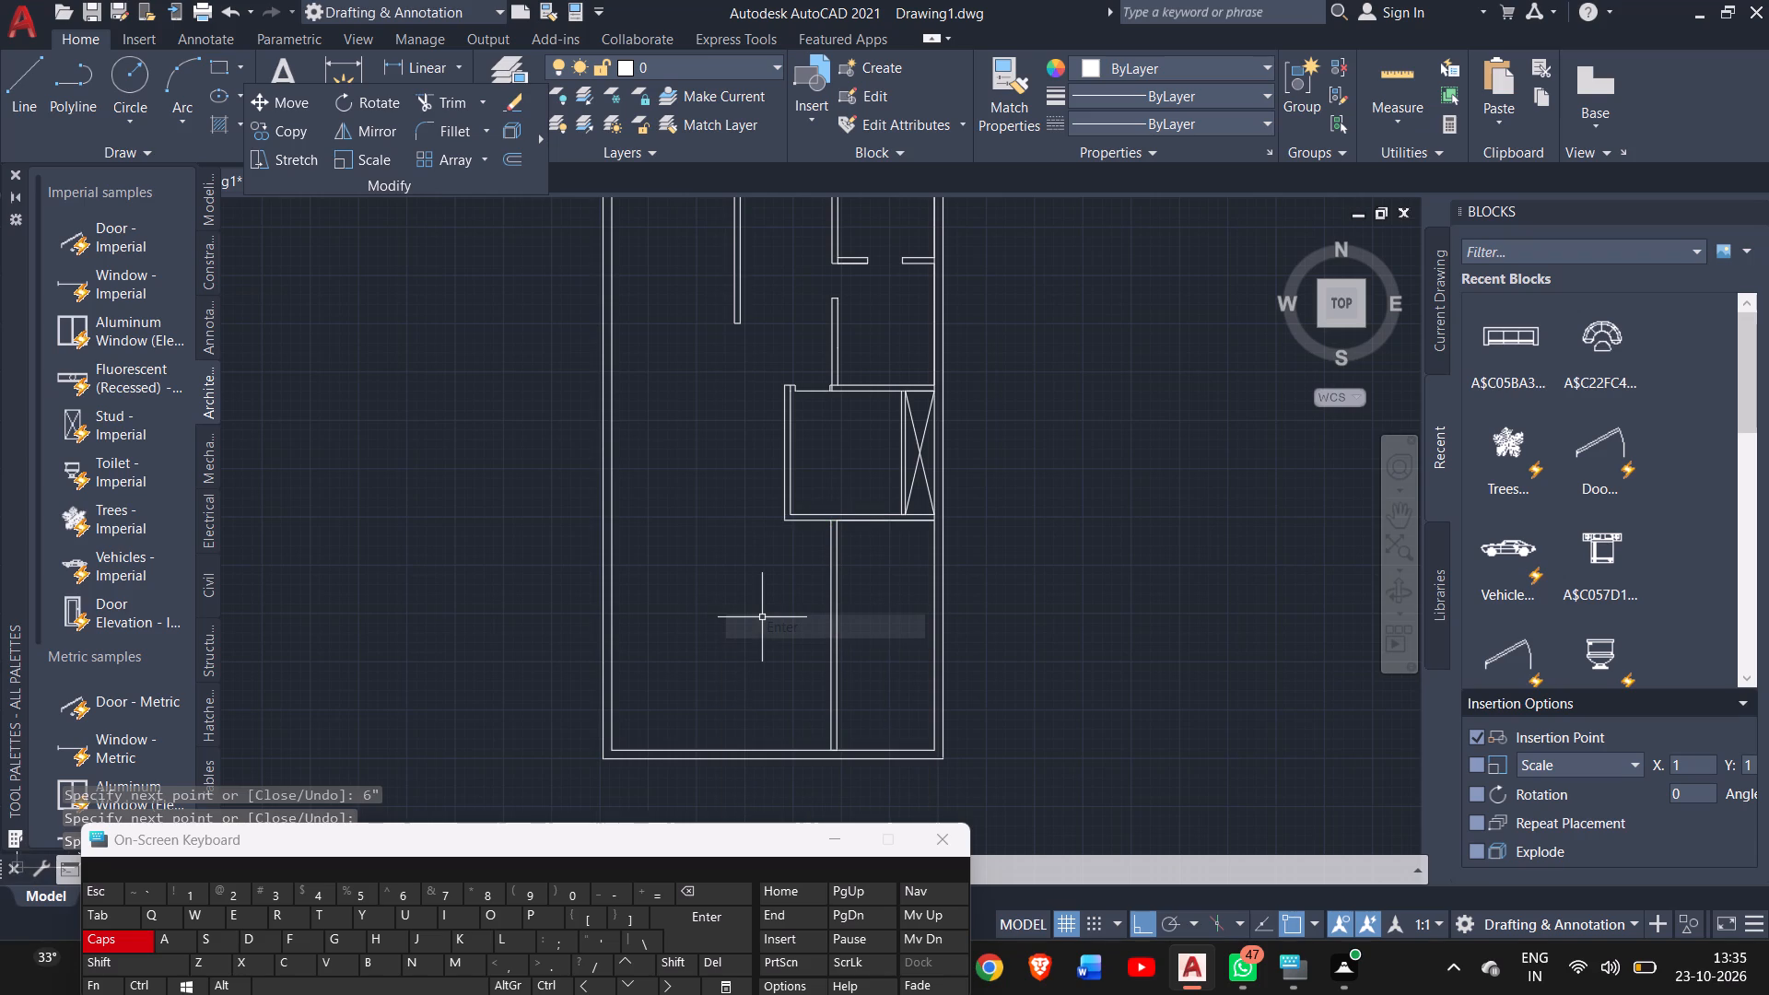
{"action": "left_click", "coordinate": [762, 617]}
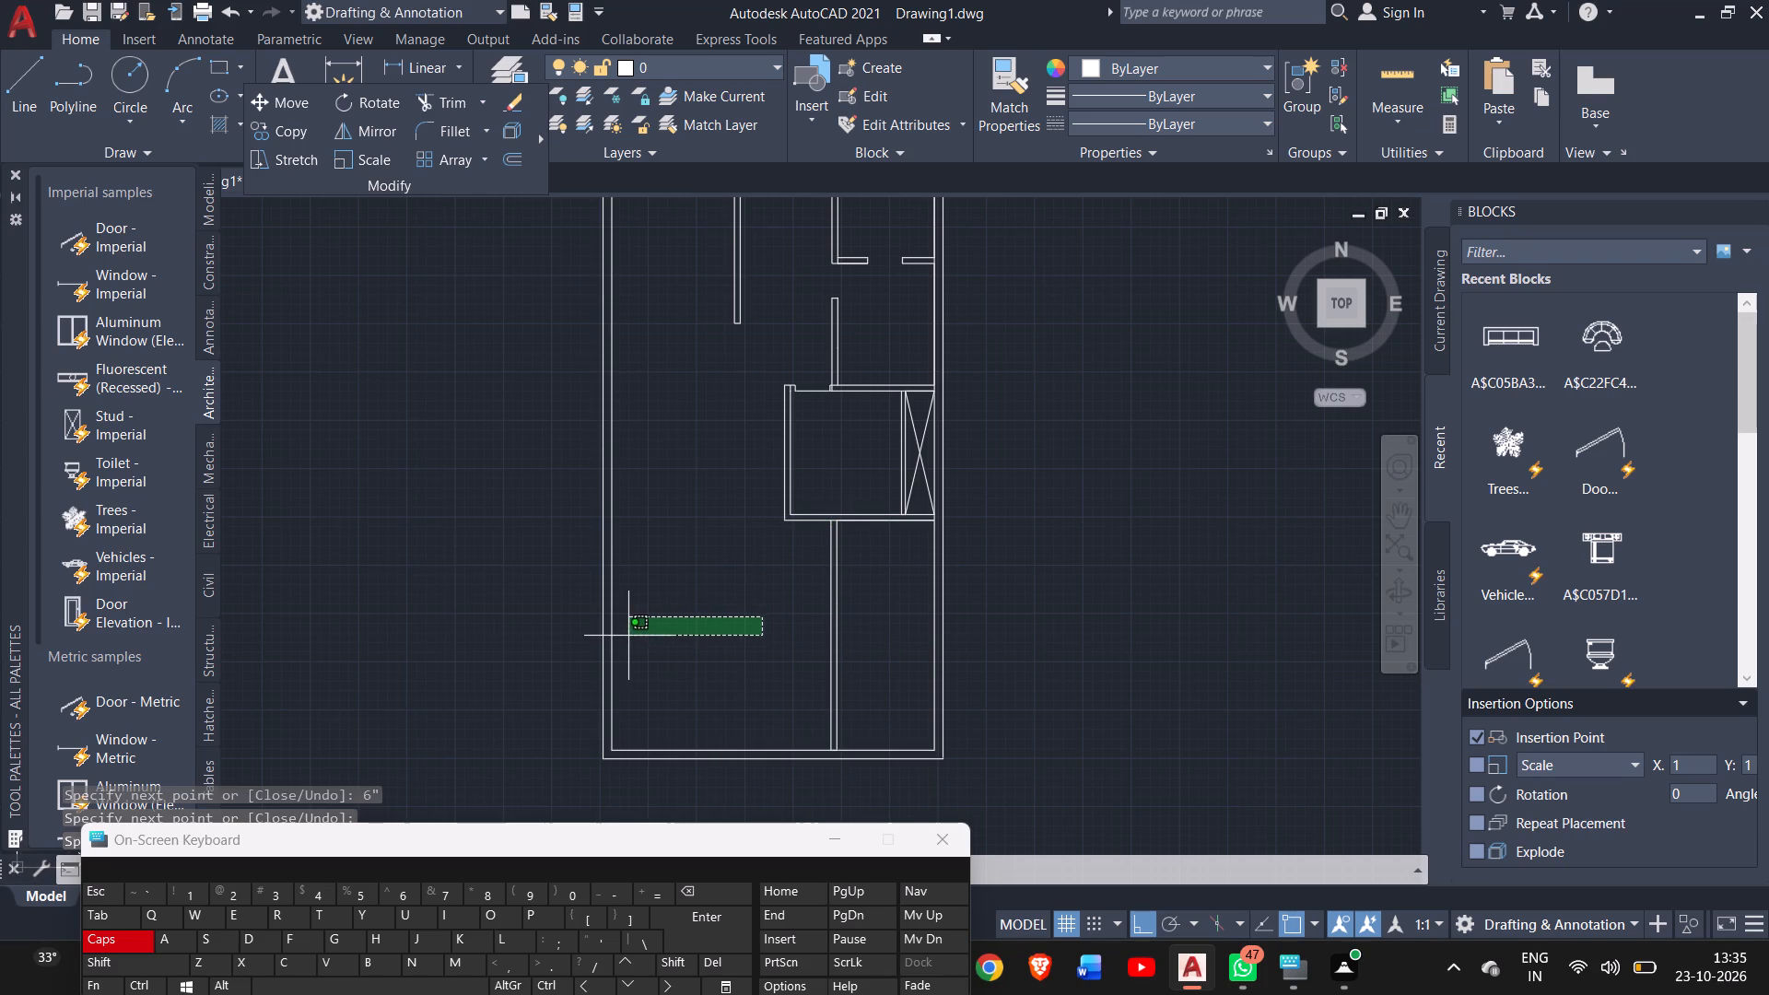
{"action": "left_click", "coordinate": [628, 636]}
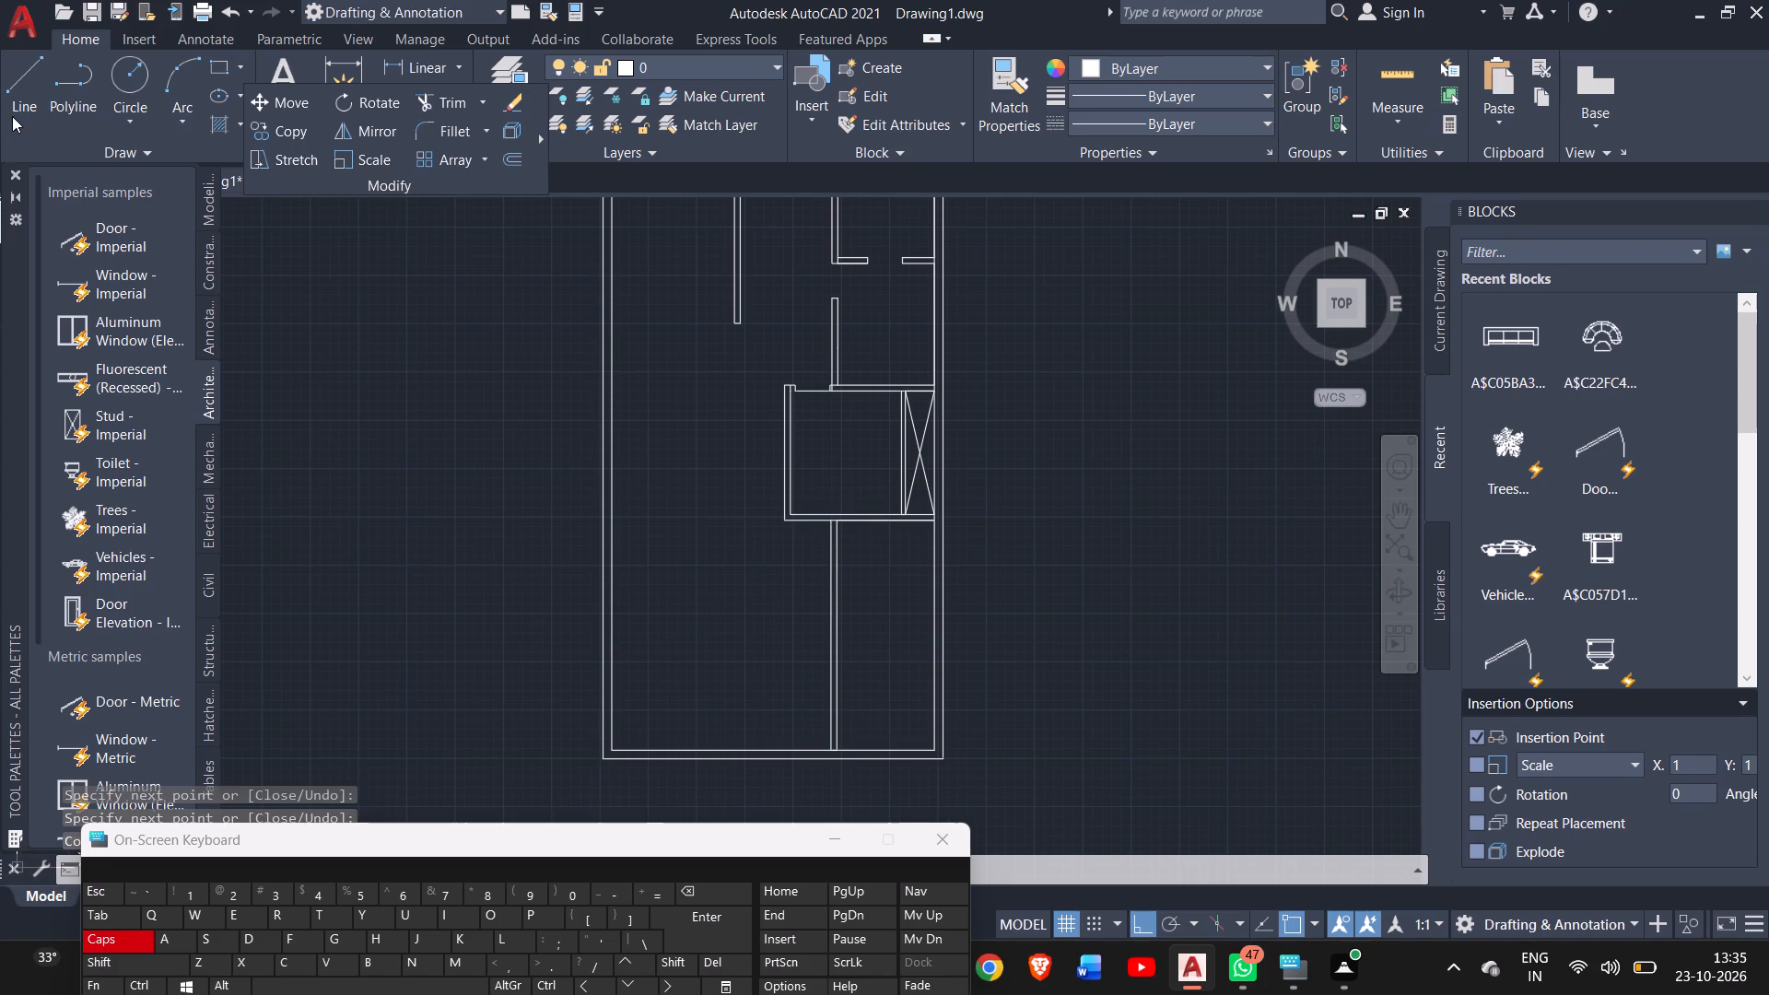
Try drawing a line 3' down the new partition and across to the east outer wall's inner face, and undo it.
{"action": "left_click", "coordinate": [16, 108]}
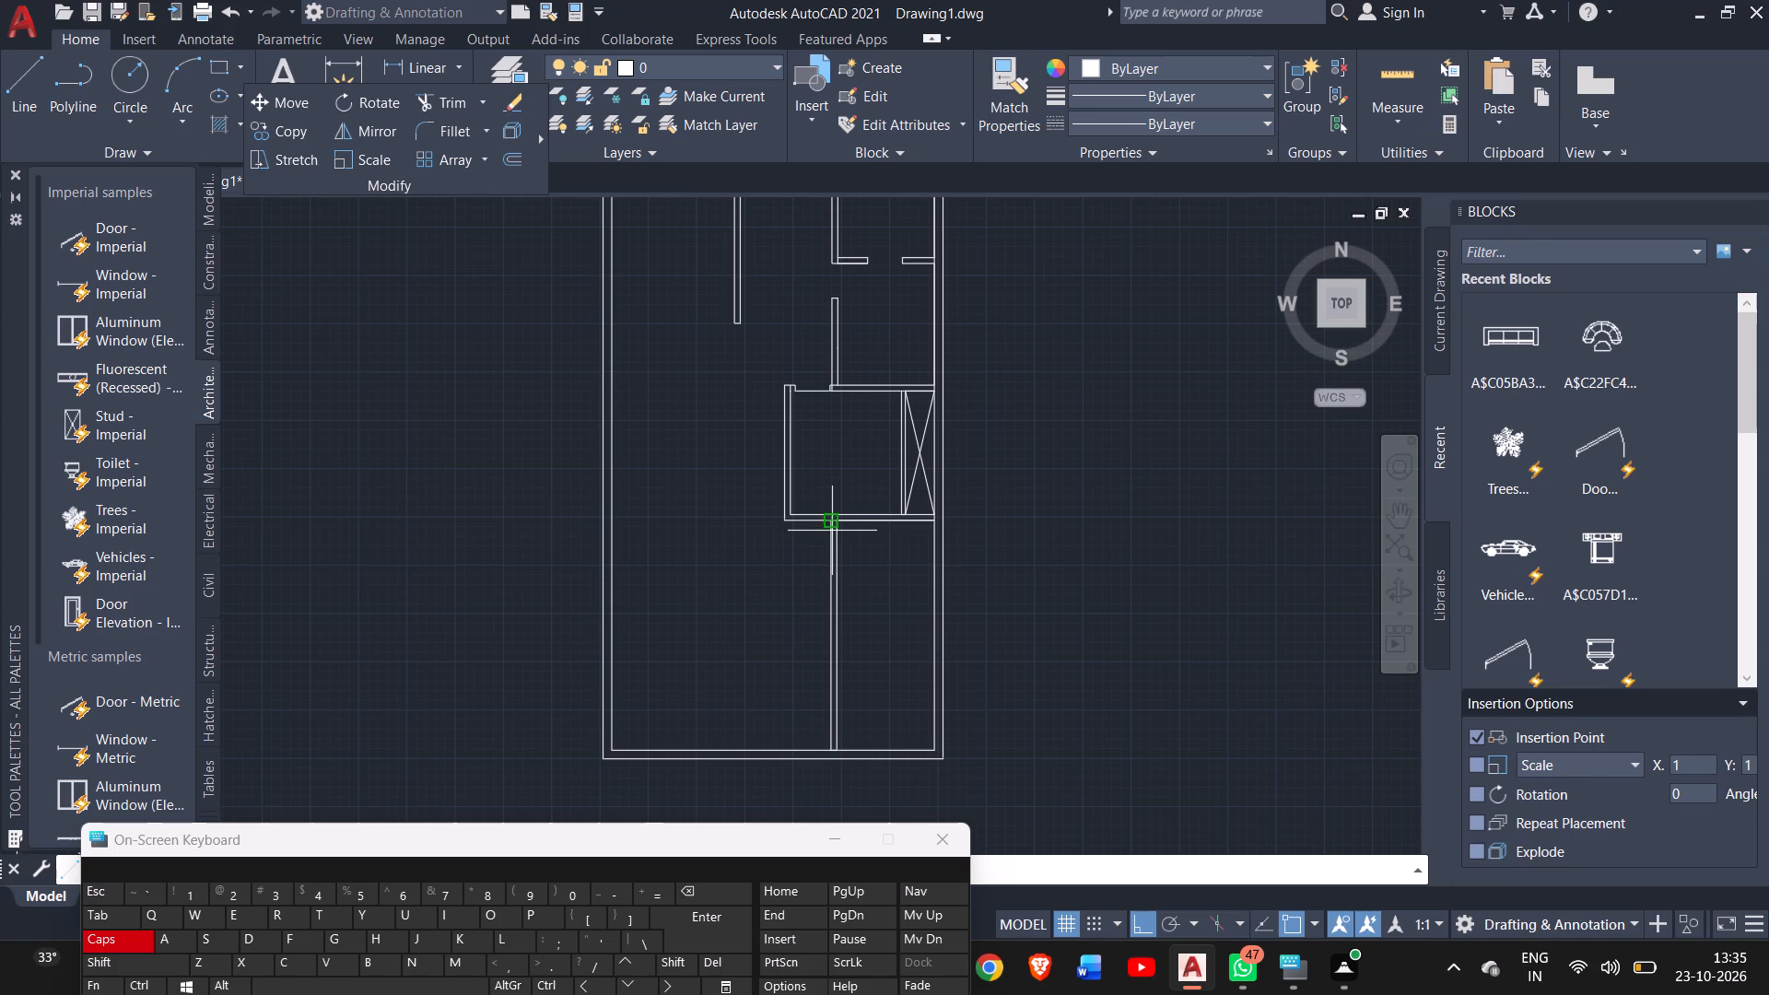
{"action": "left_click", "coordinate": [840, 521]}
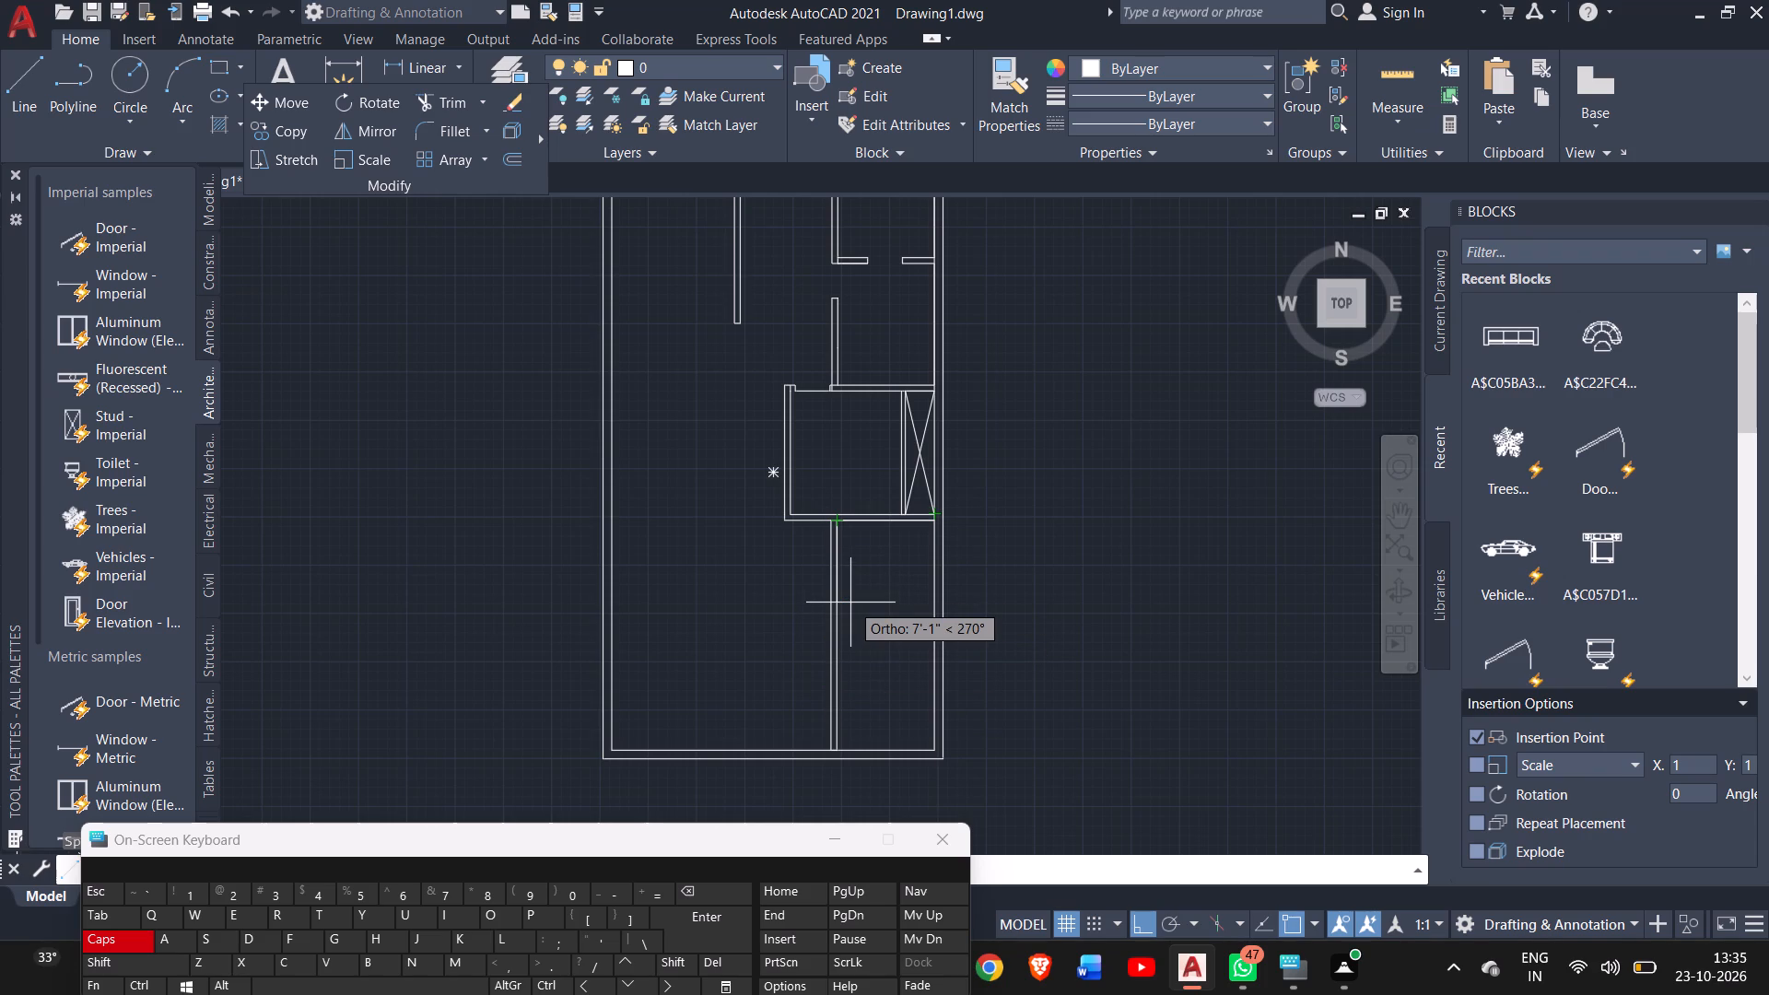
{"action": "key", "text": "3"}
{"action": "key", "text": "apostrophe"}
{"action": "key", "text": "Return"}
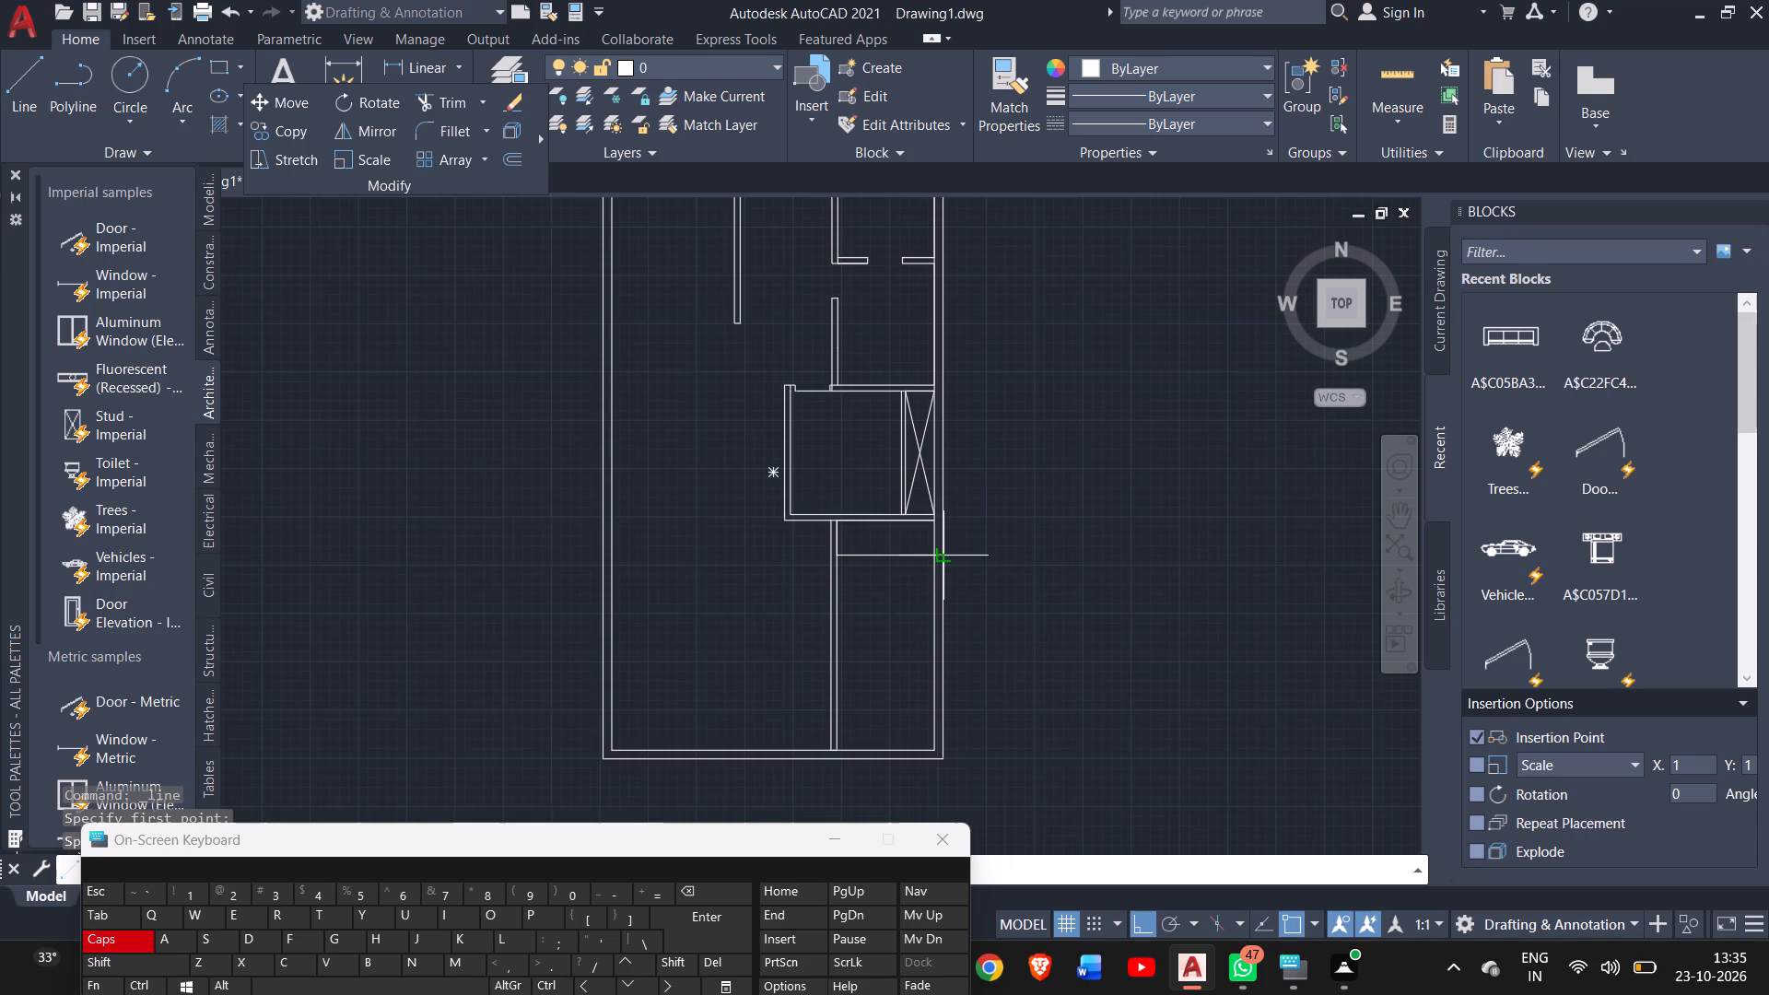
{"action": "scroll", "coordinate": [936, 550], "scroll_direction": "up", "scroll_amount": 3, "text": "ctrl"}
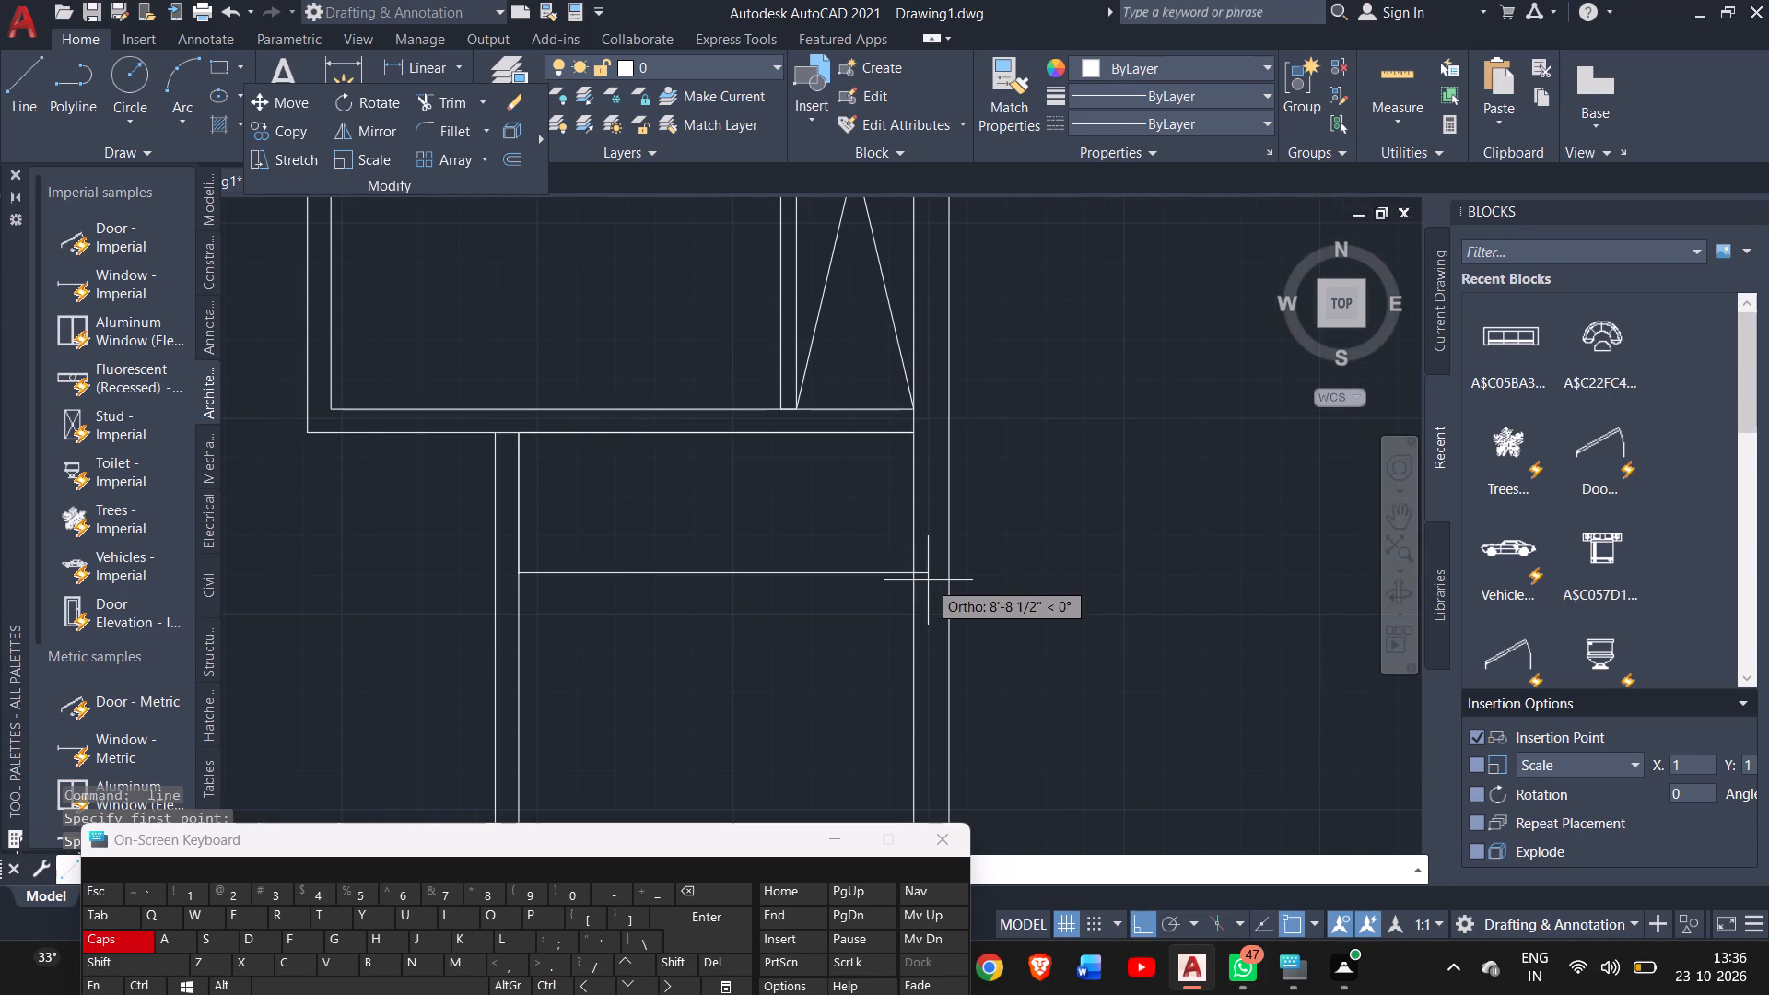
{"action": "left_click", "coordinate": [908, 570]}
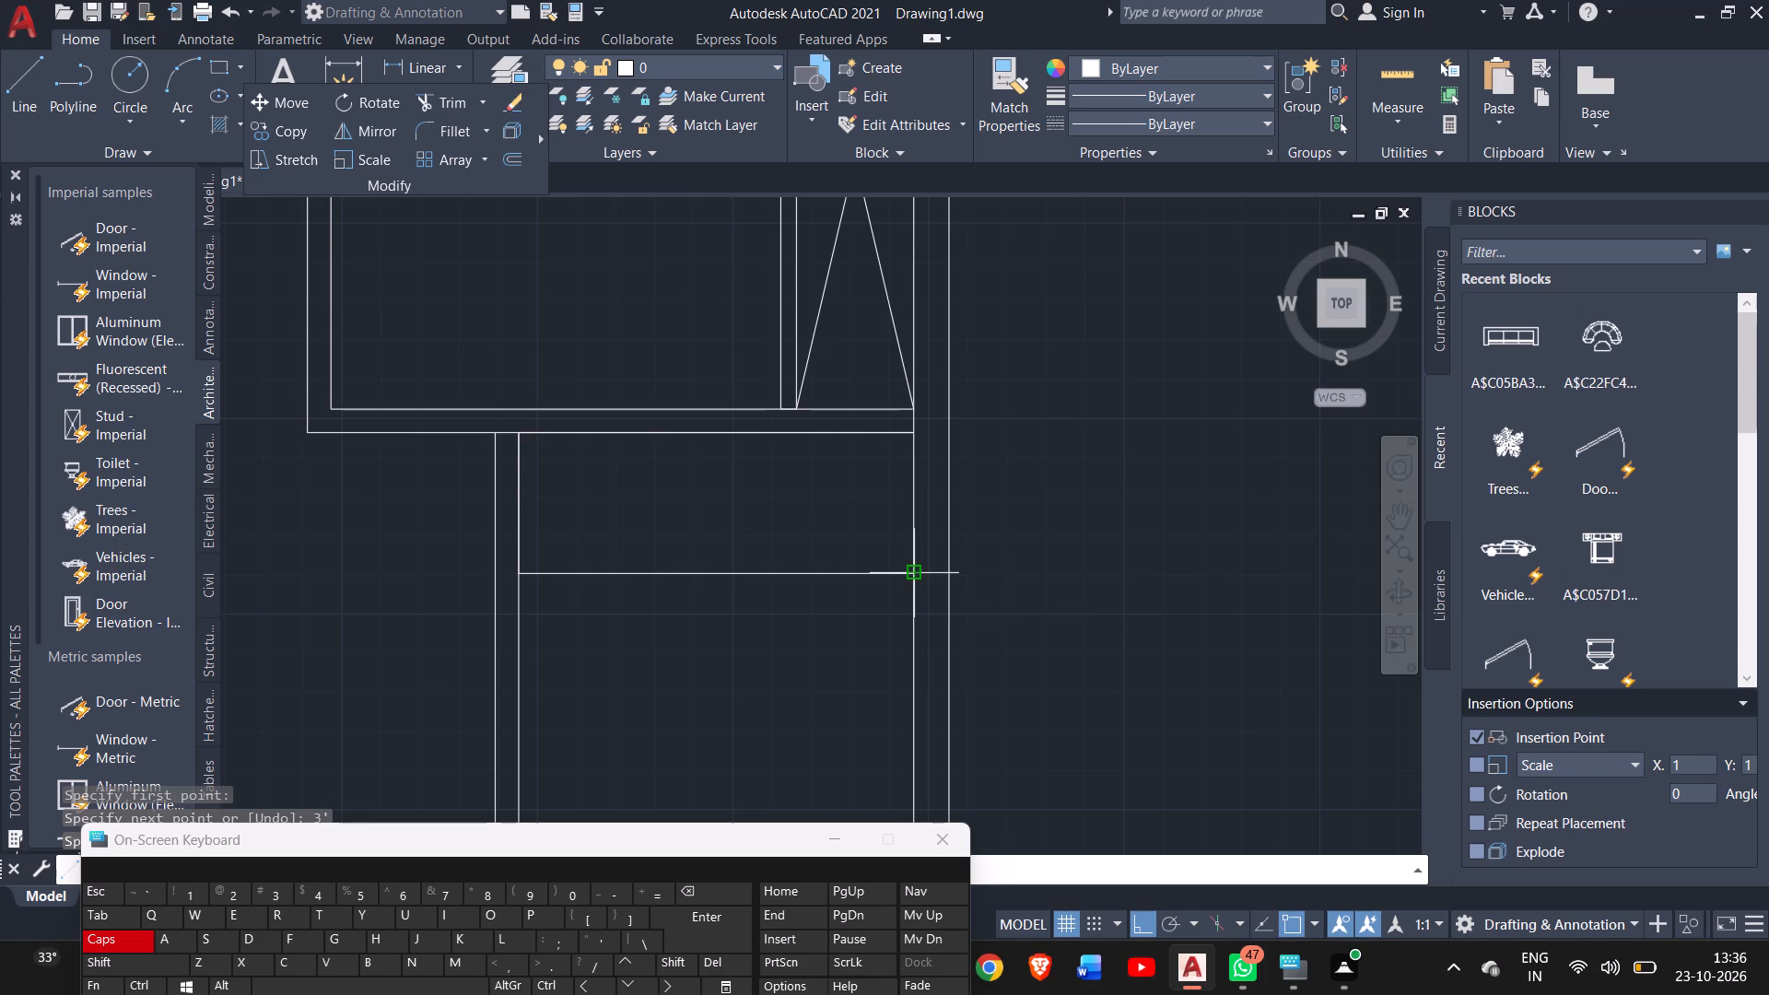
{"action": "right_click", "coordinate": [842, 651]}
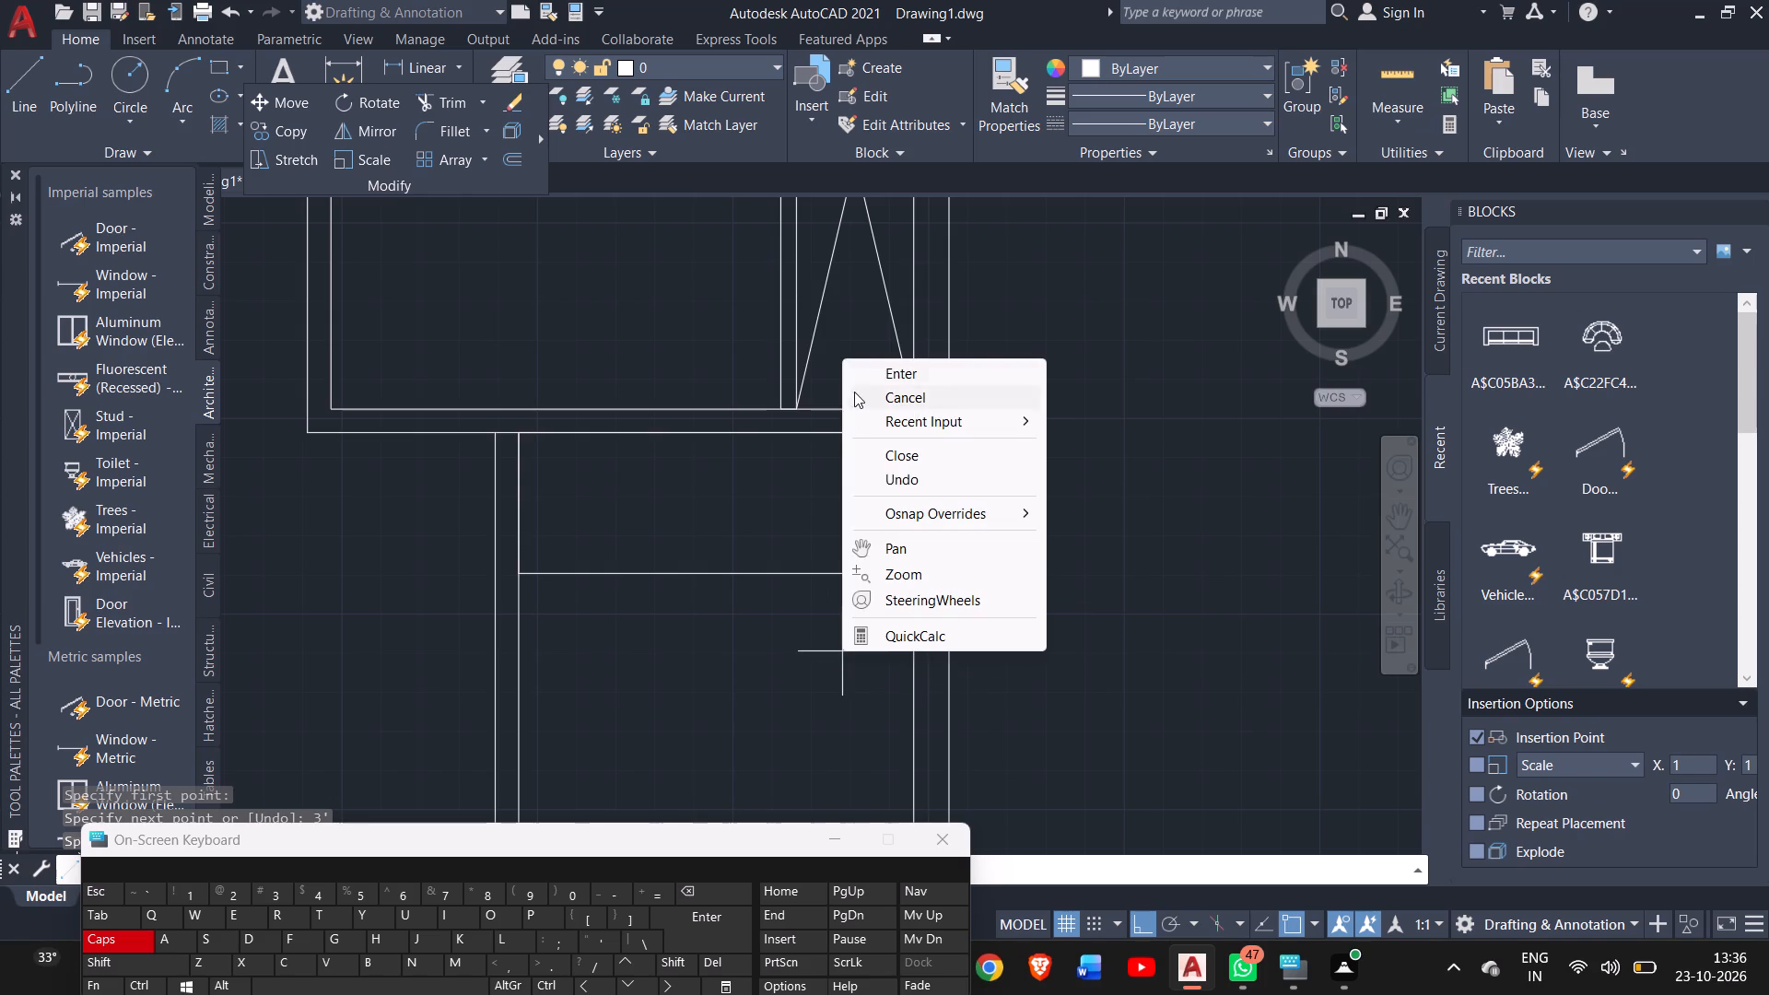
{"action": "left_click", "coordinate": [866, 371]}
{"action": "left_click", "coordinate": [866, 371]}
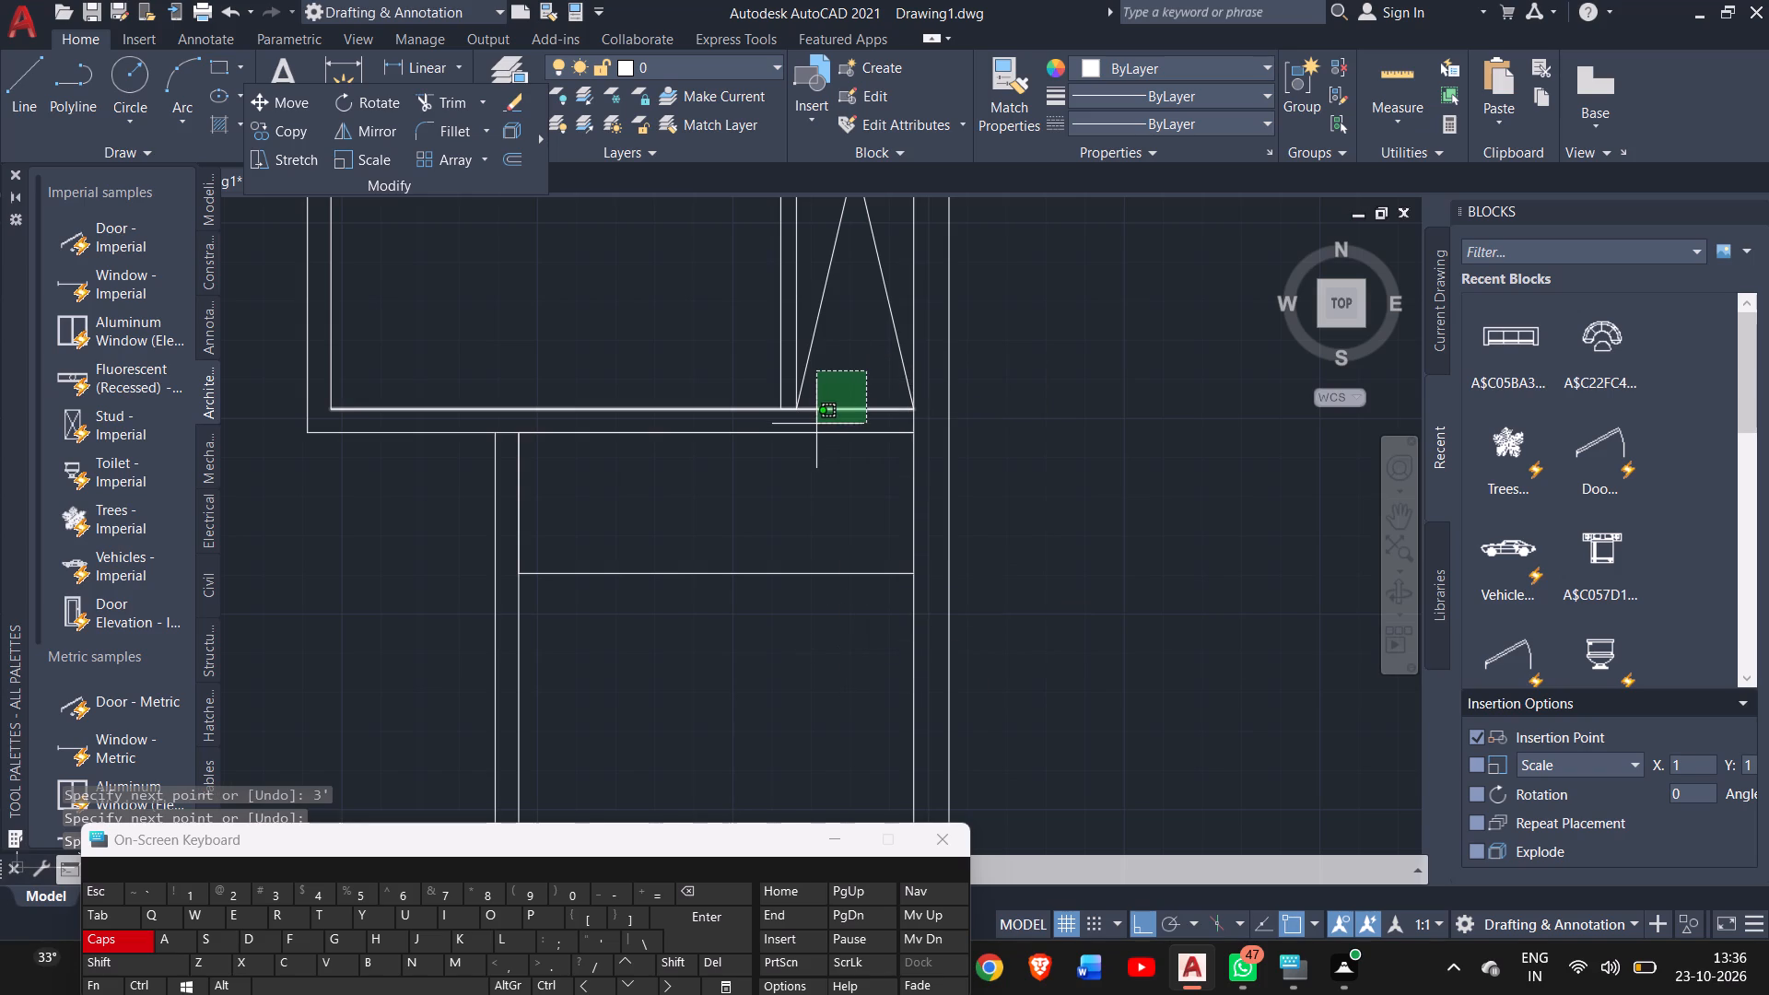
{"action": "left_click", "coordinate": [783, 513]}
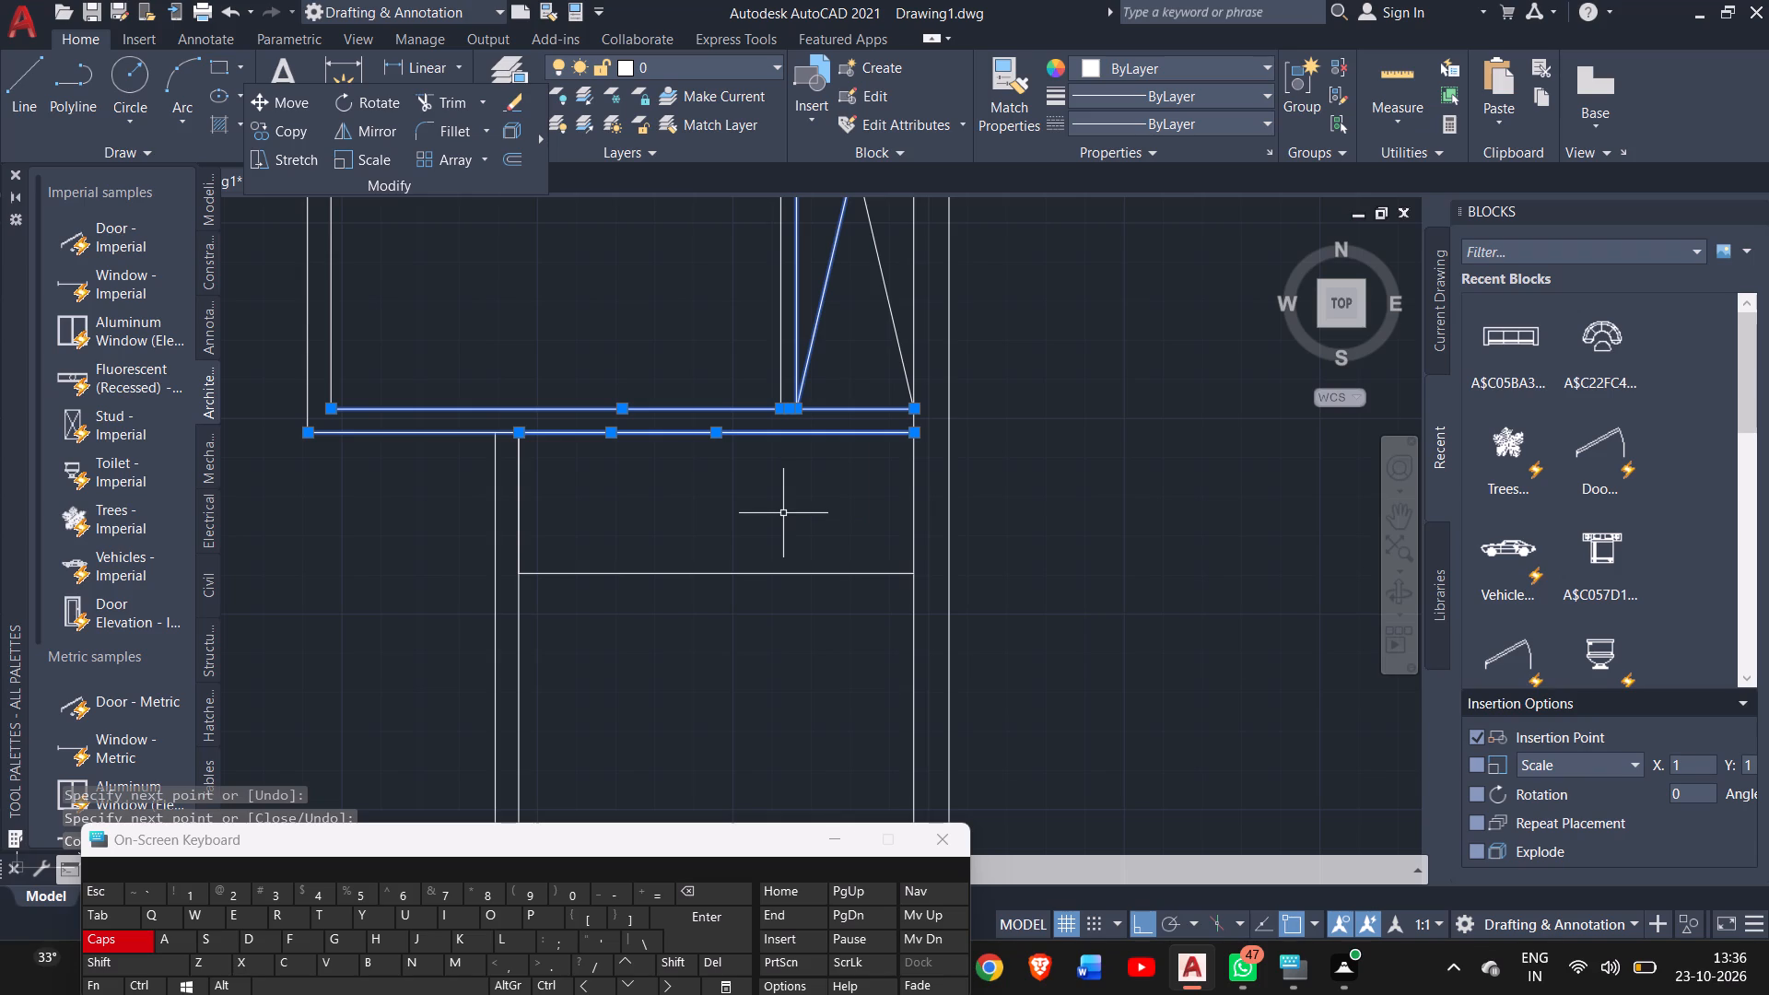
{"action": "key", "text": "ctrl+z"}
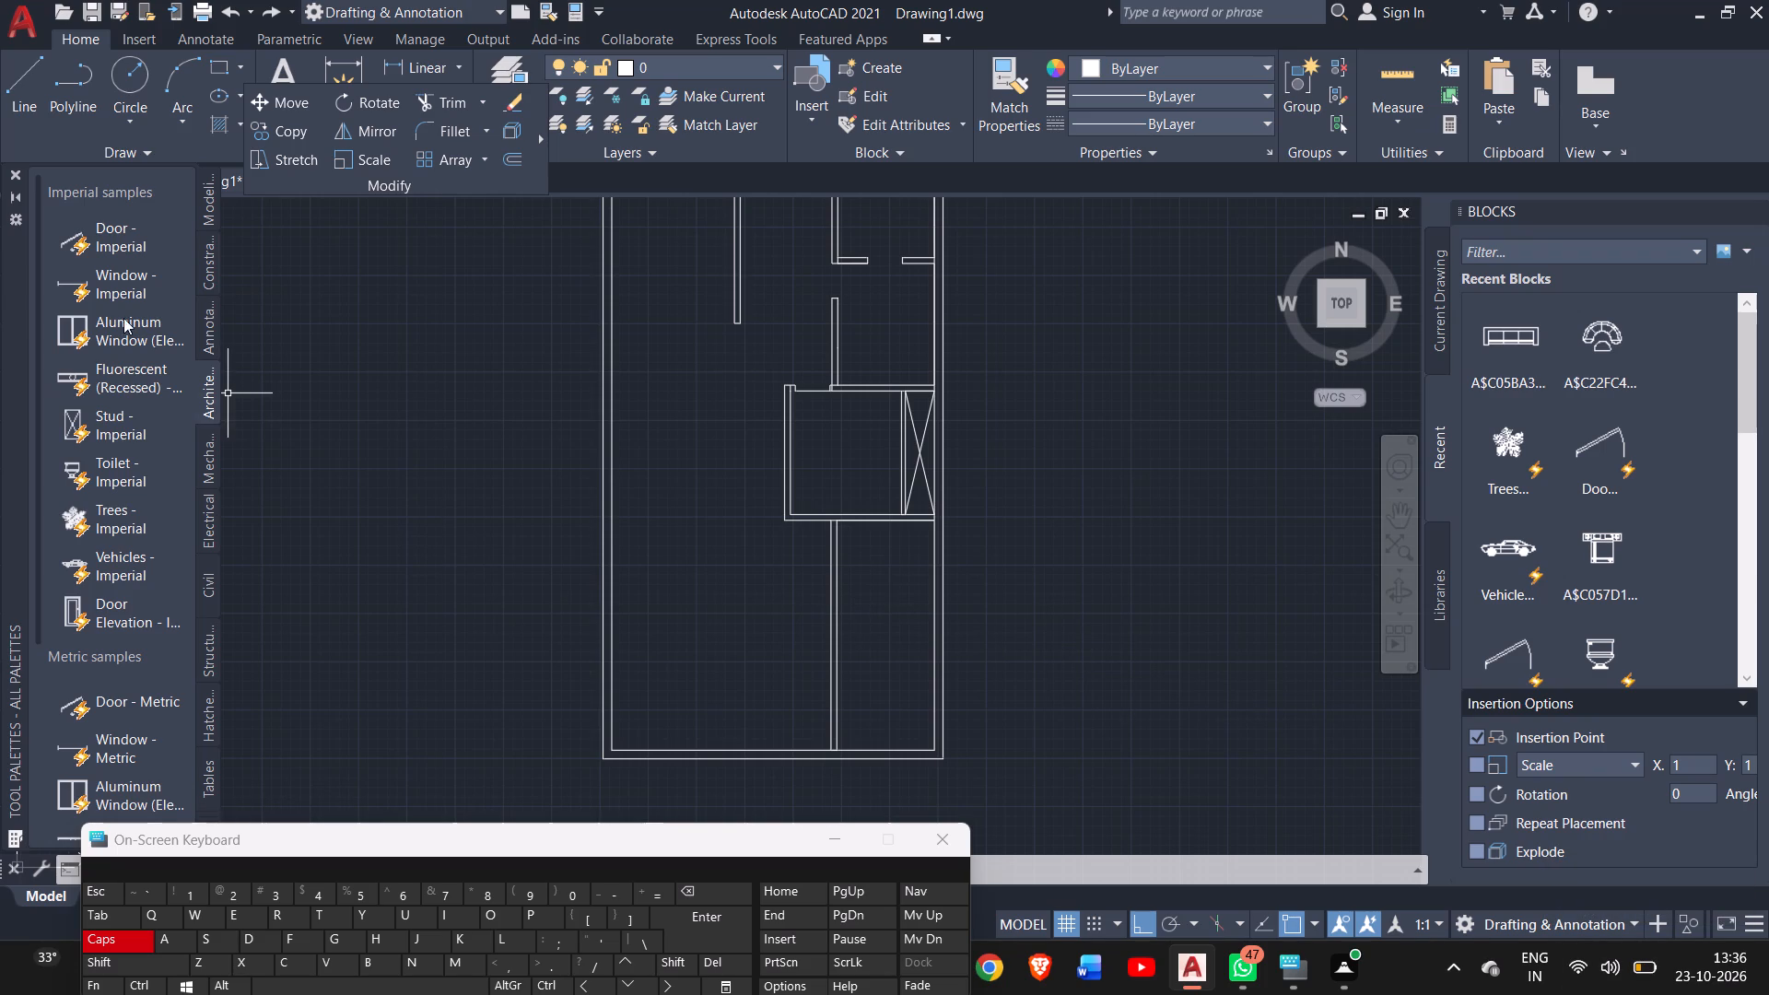
Draw a line 3' down the new partition's east face from the room wall, and across to the east outer wall's inner face.
{"action": "left_click", "coordinate": [17, 123]}
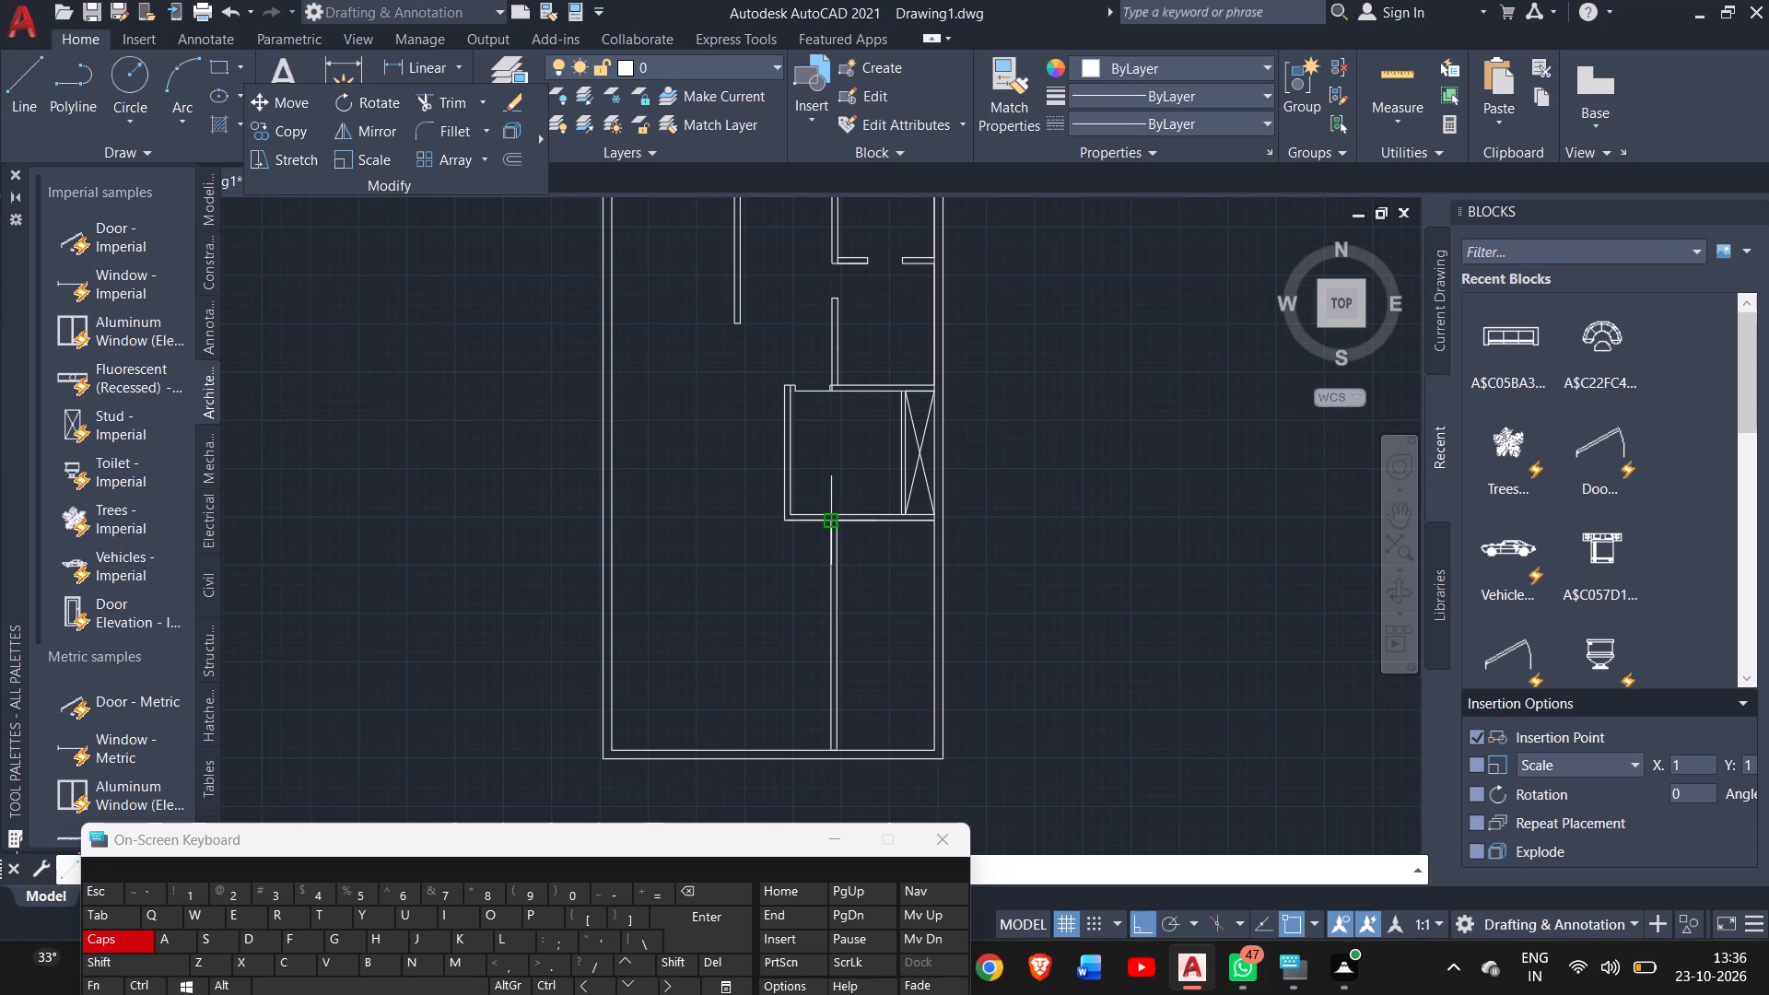
{"action": "left_click_drag", "start_coordinate": [833, 526], "coordinate": [849, 566]}
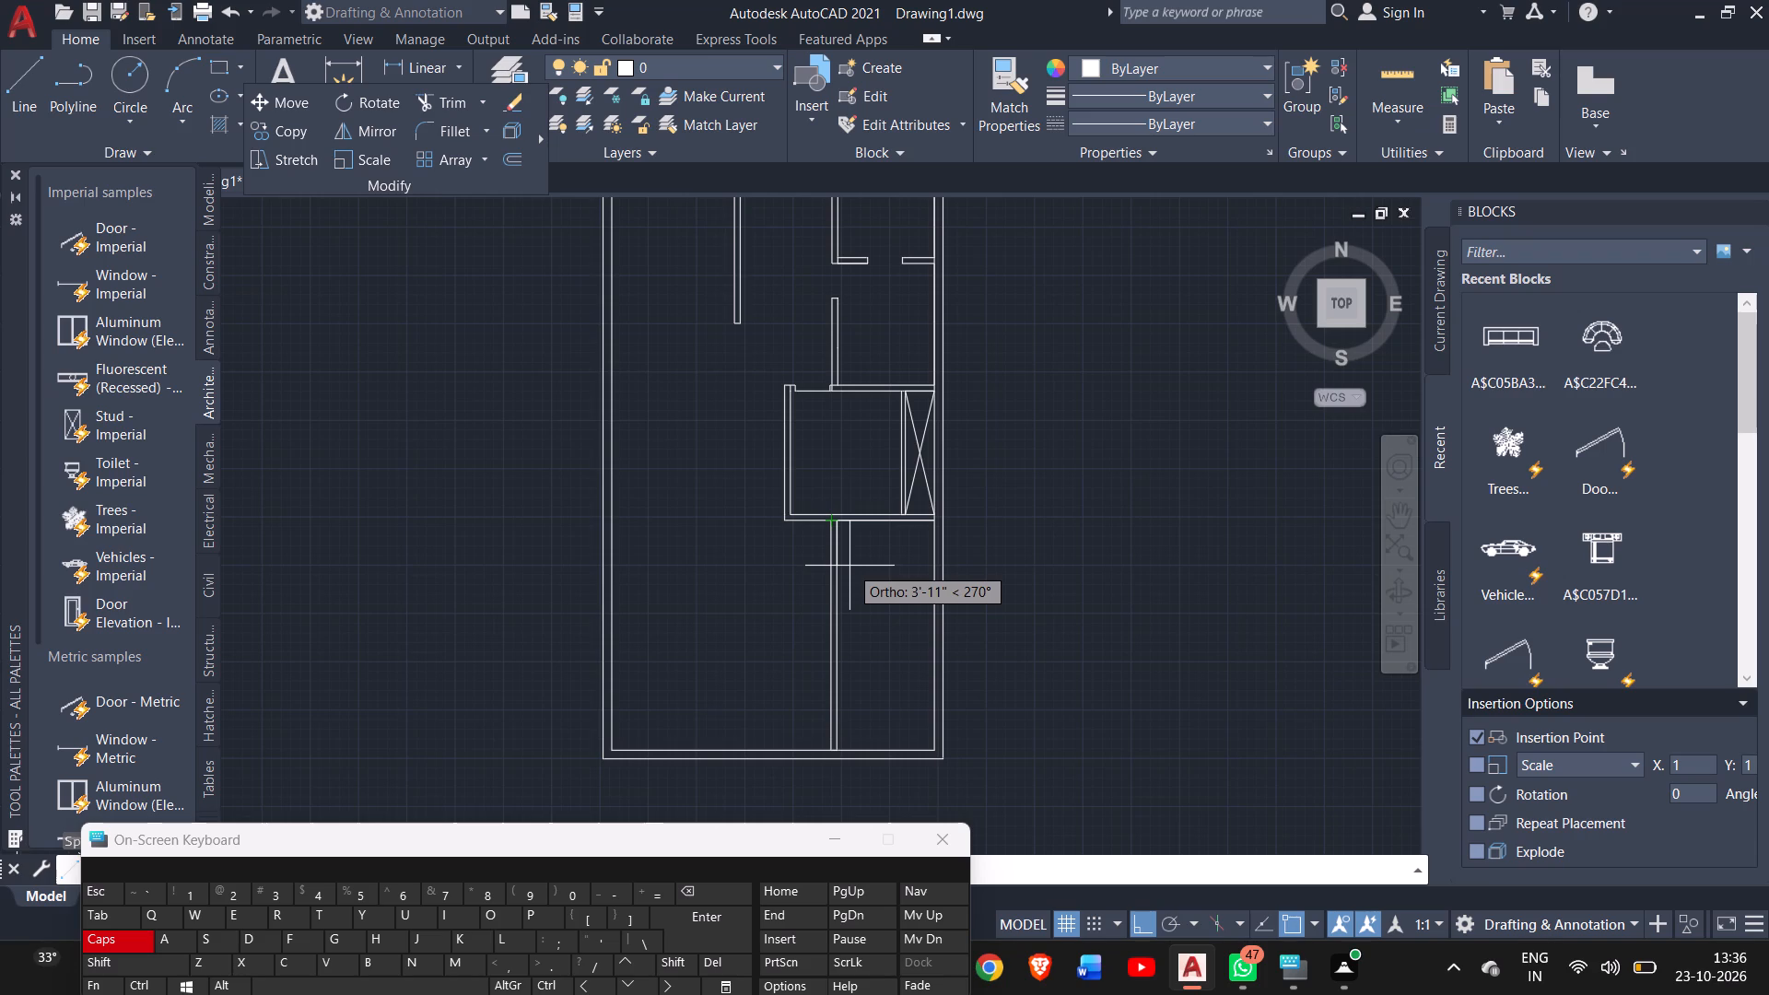
{"action": "type", "text": "3'"}
{"action": "key", "text": "Return"}
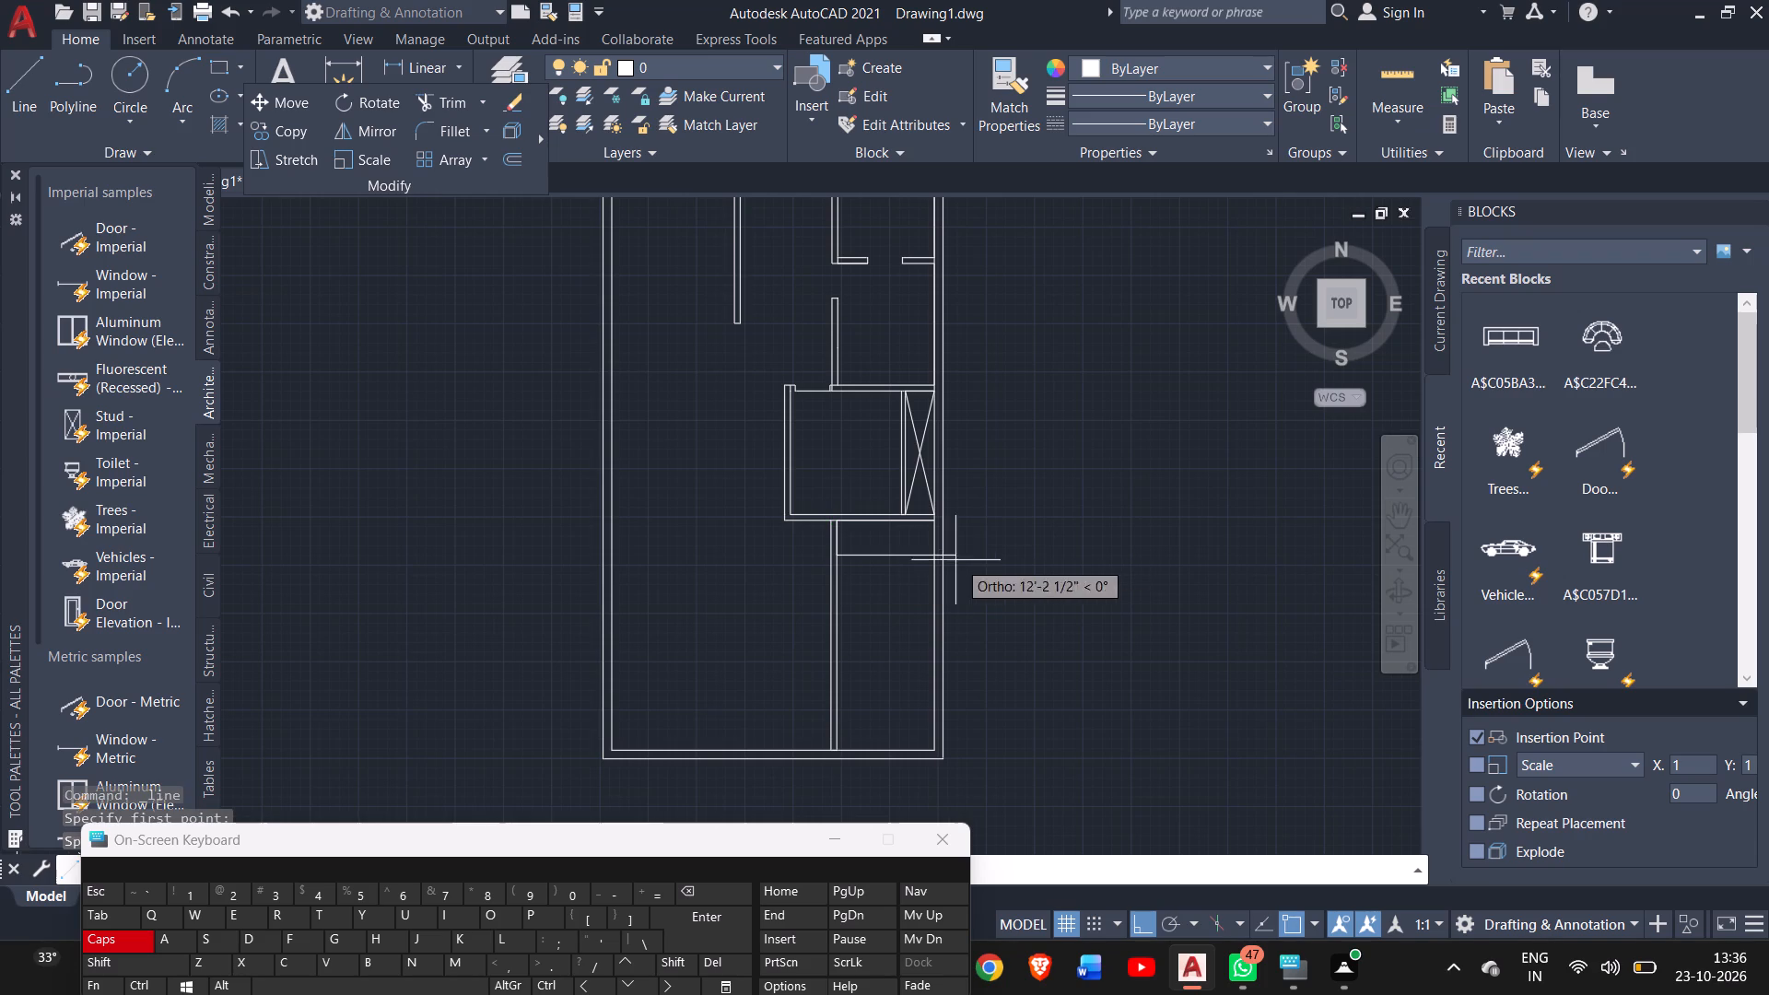
{"action": "scroll", "coordinate": [942, 562], "scroll_direction": "up", "scroll_amount": 3, "text": "ctrl"}
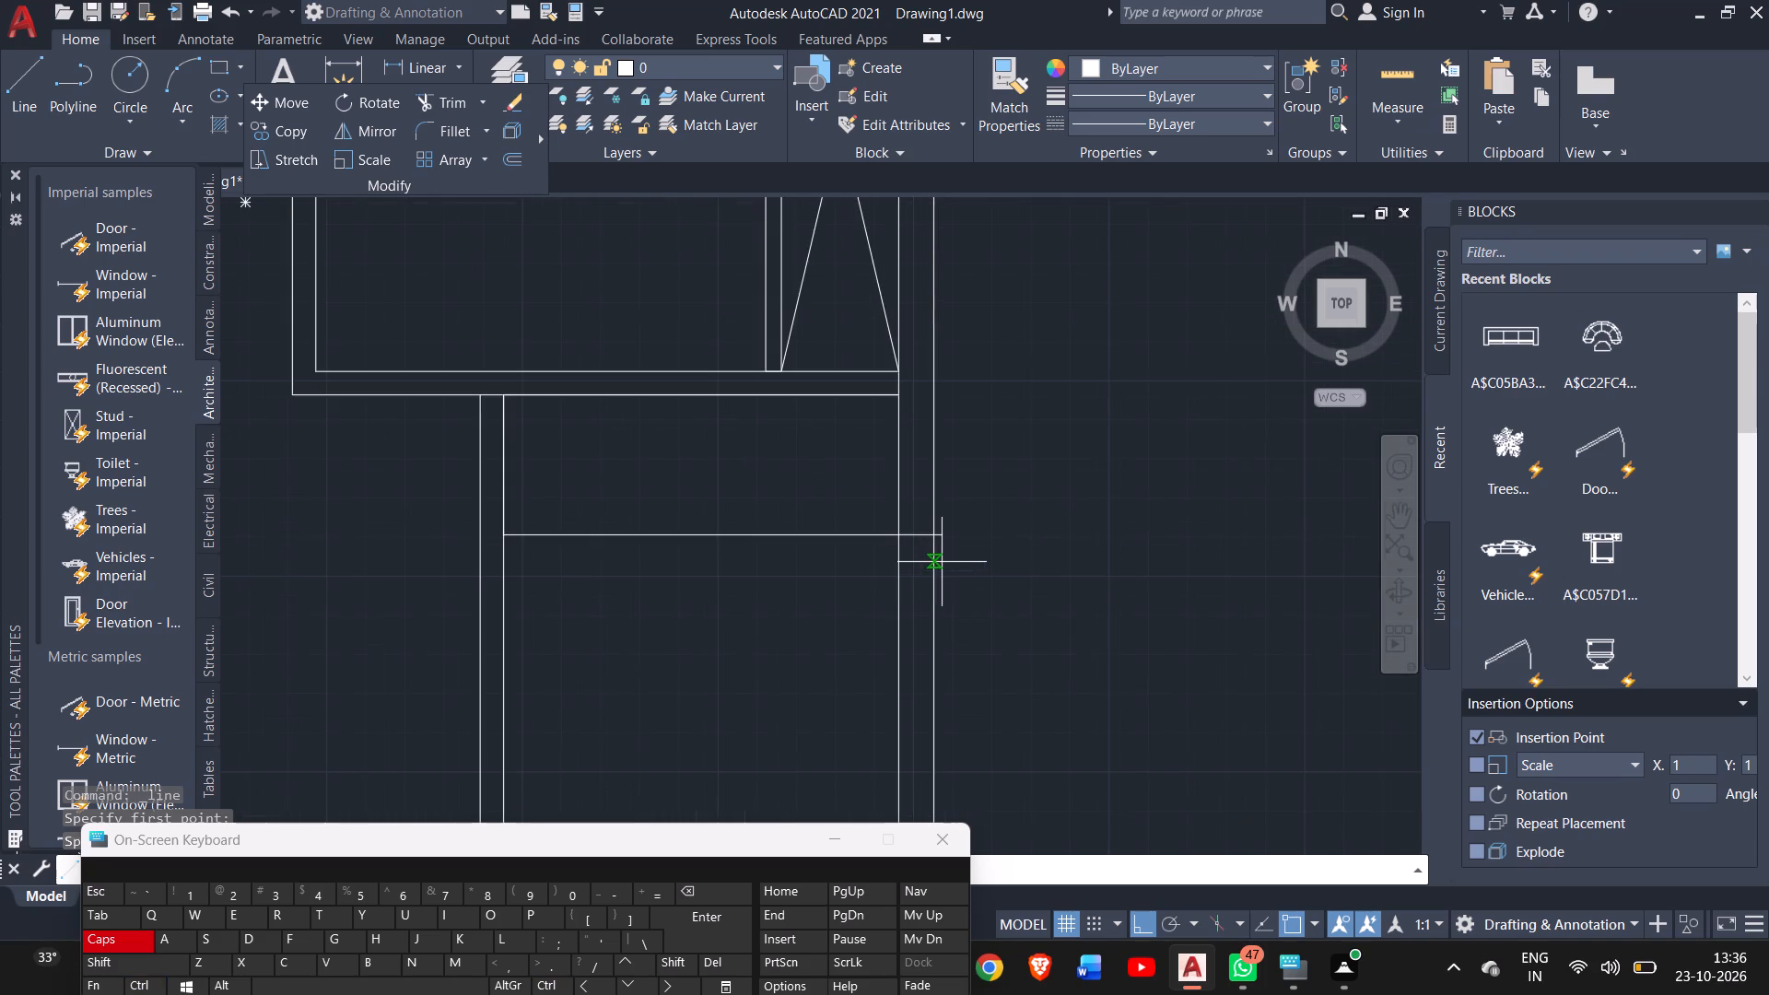
{"action": "left_click", "coordinate": [897, 538]}
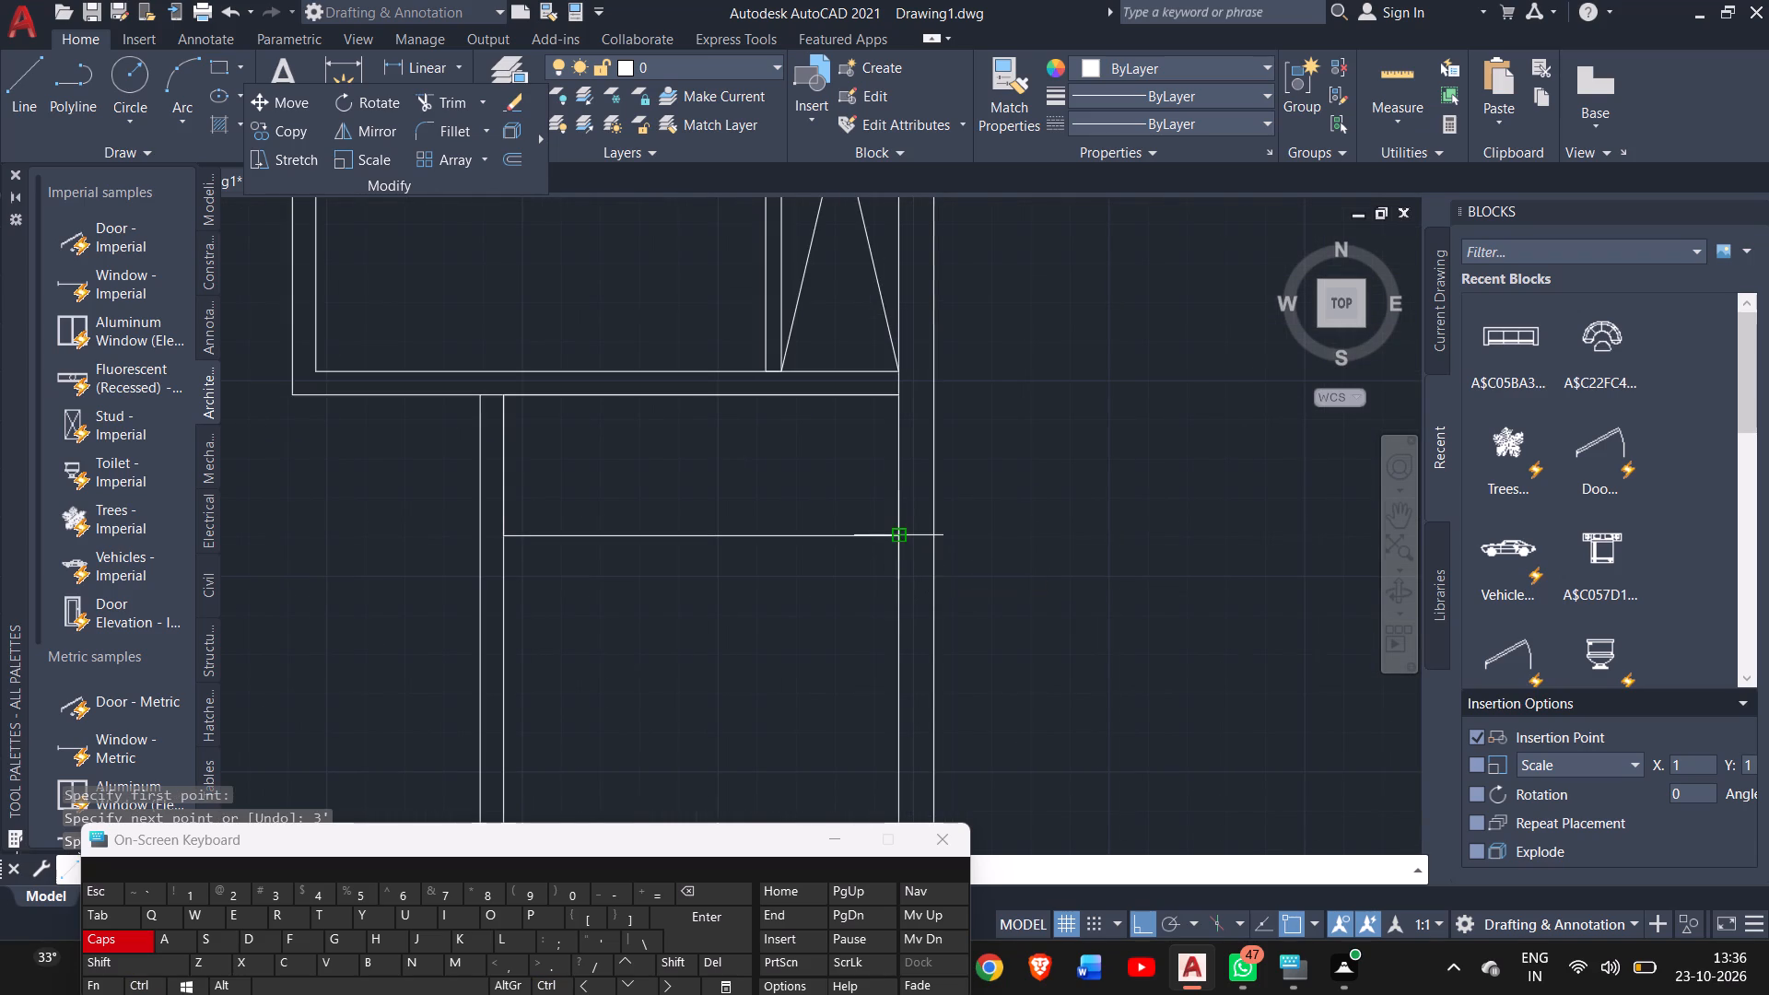
{"action": "right_click", "coordinate": [890, 608]}
{"action": "left_click", "coordinate": [923, 608]}
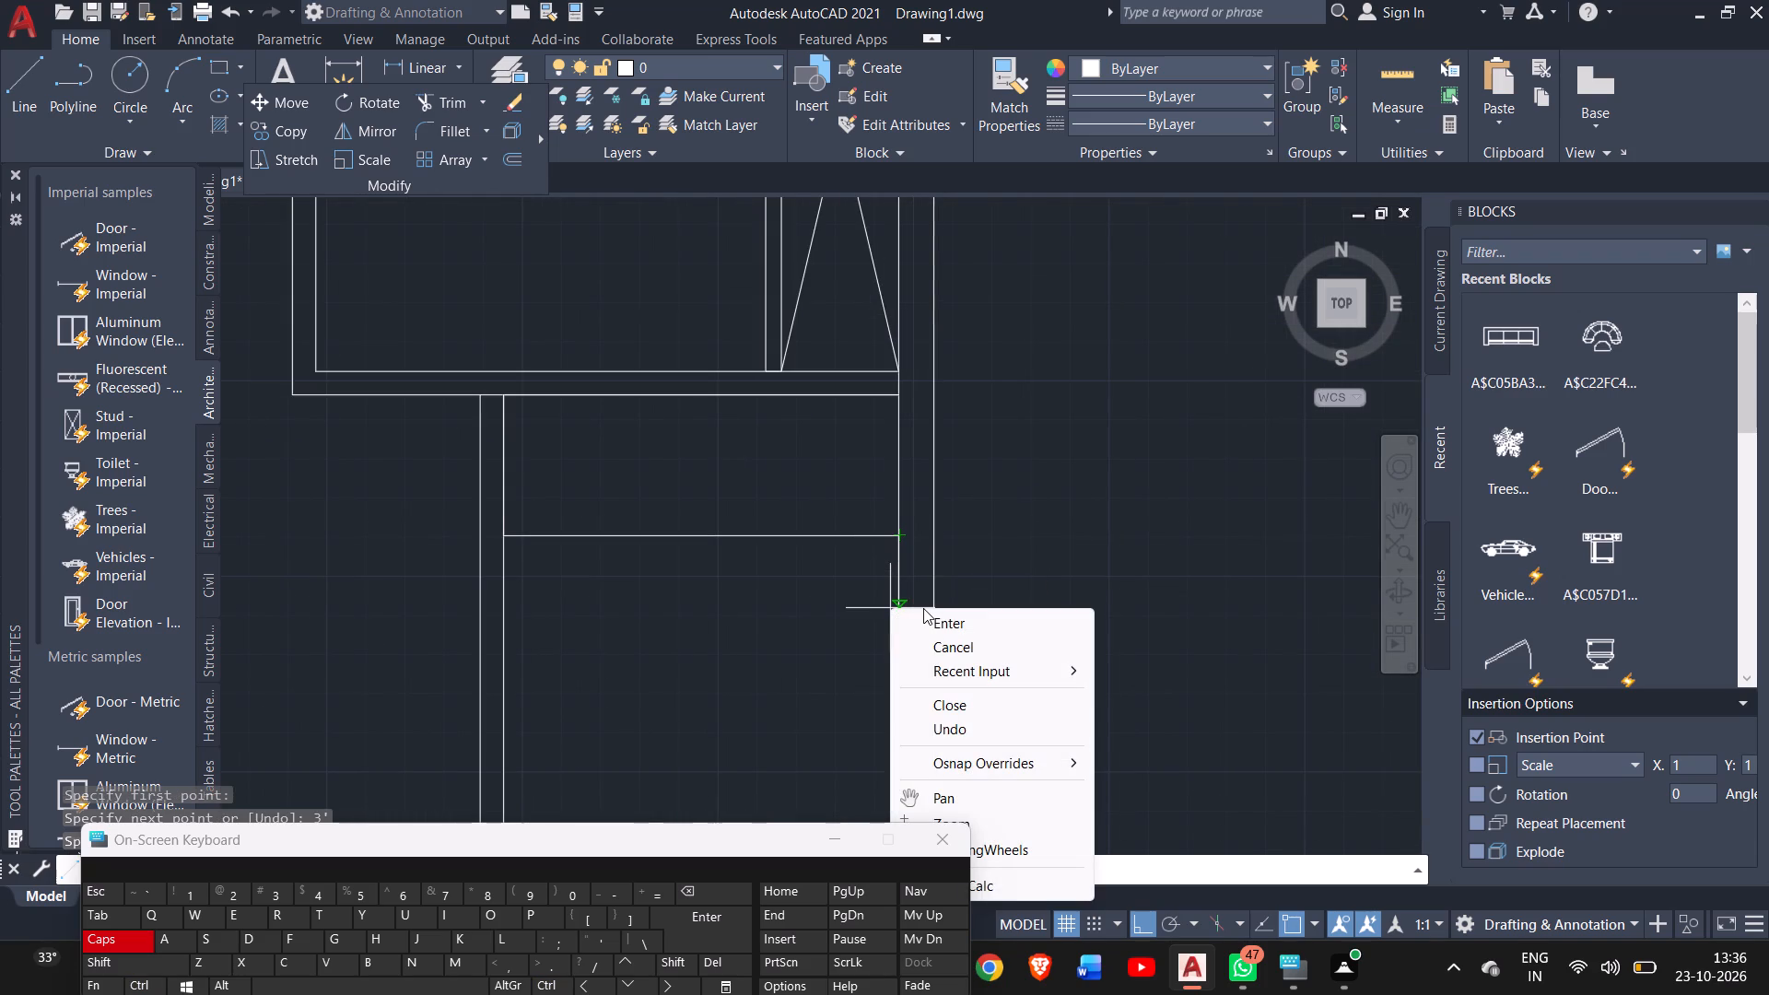
{"action": "left_click", "coordinate": [929, 620]}
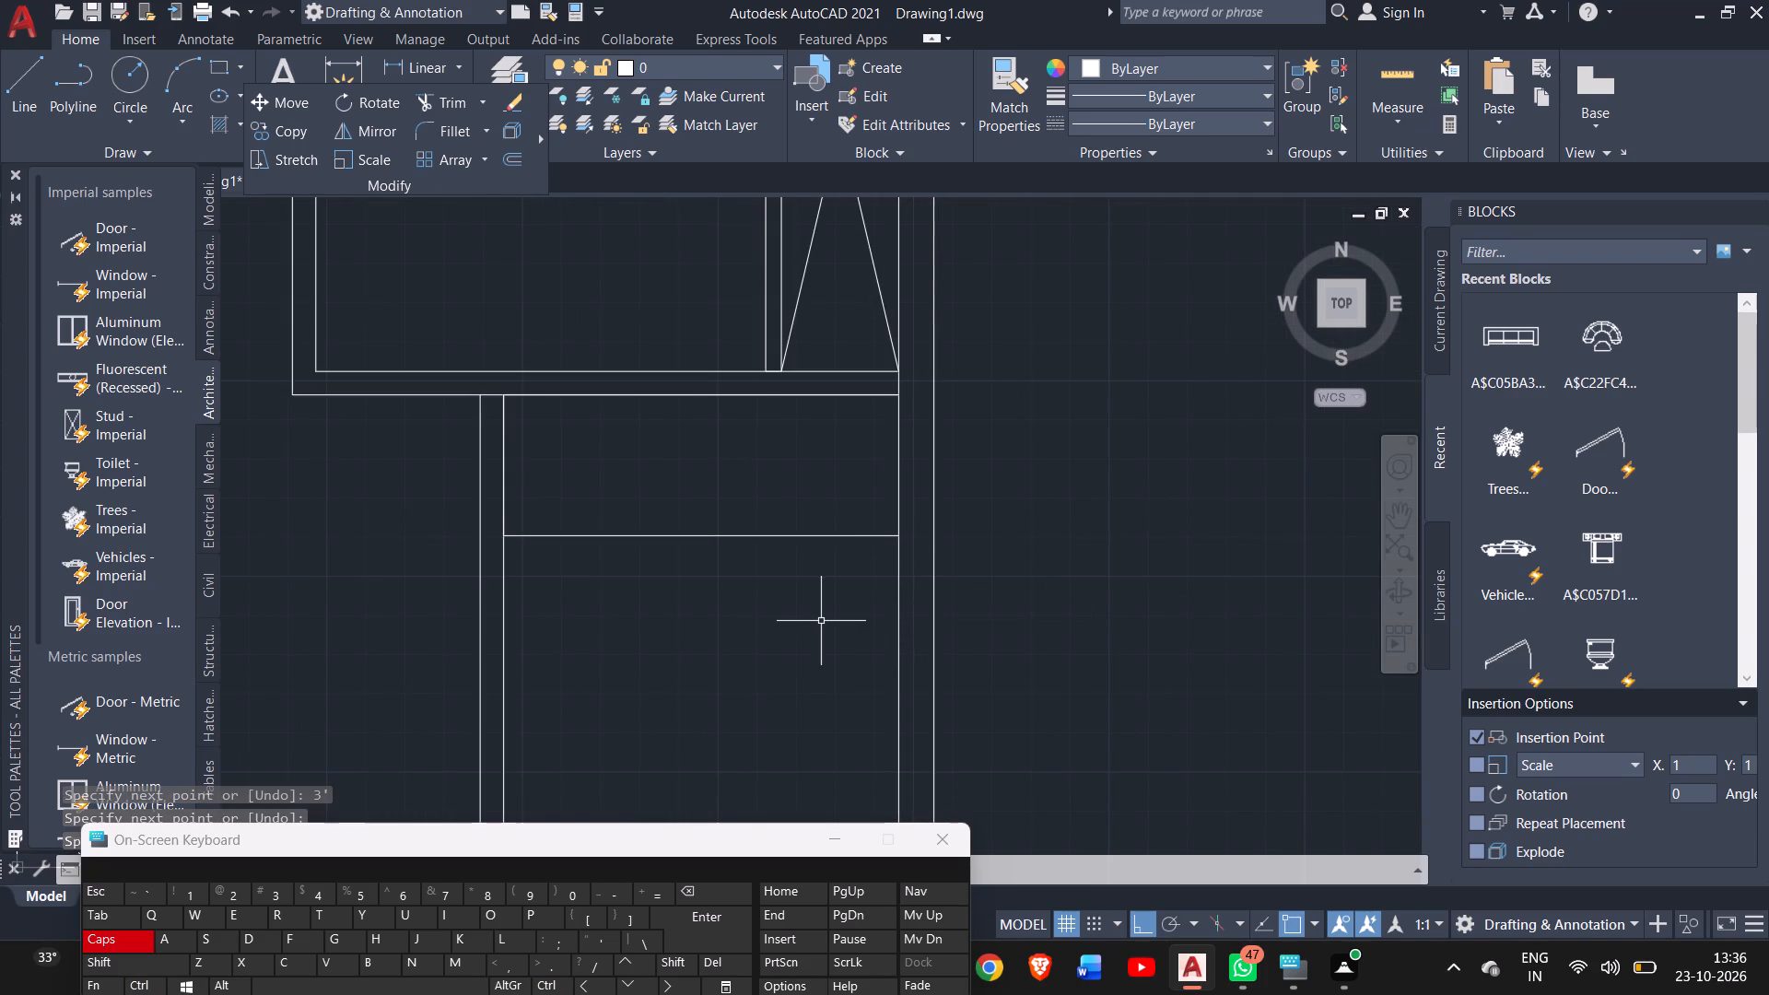
{"action": "left_click", "coordinate": [819, 620]}
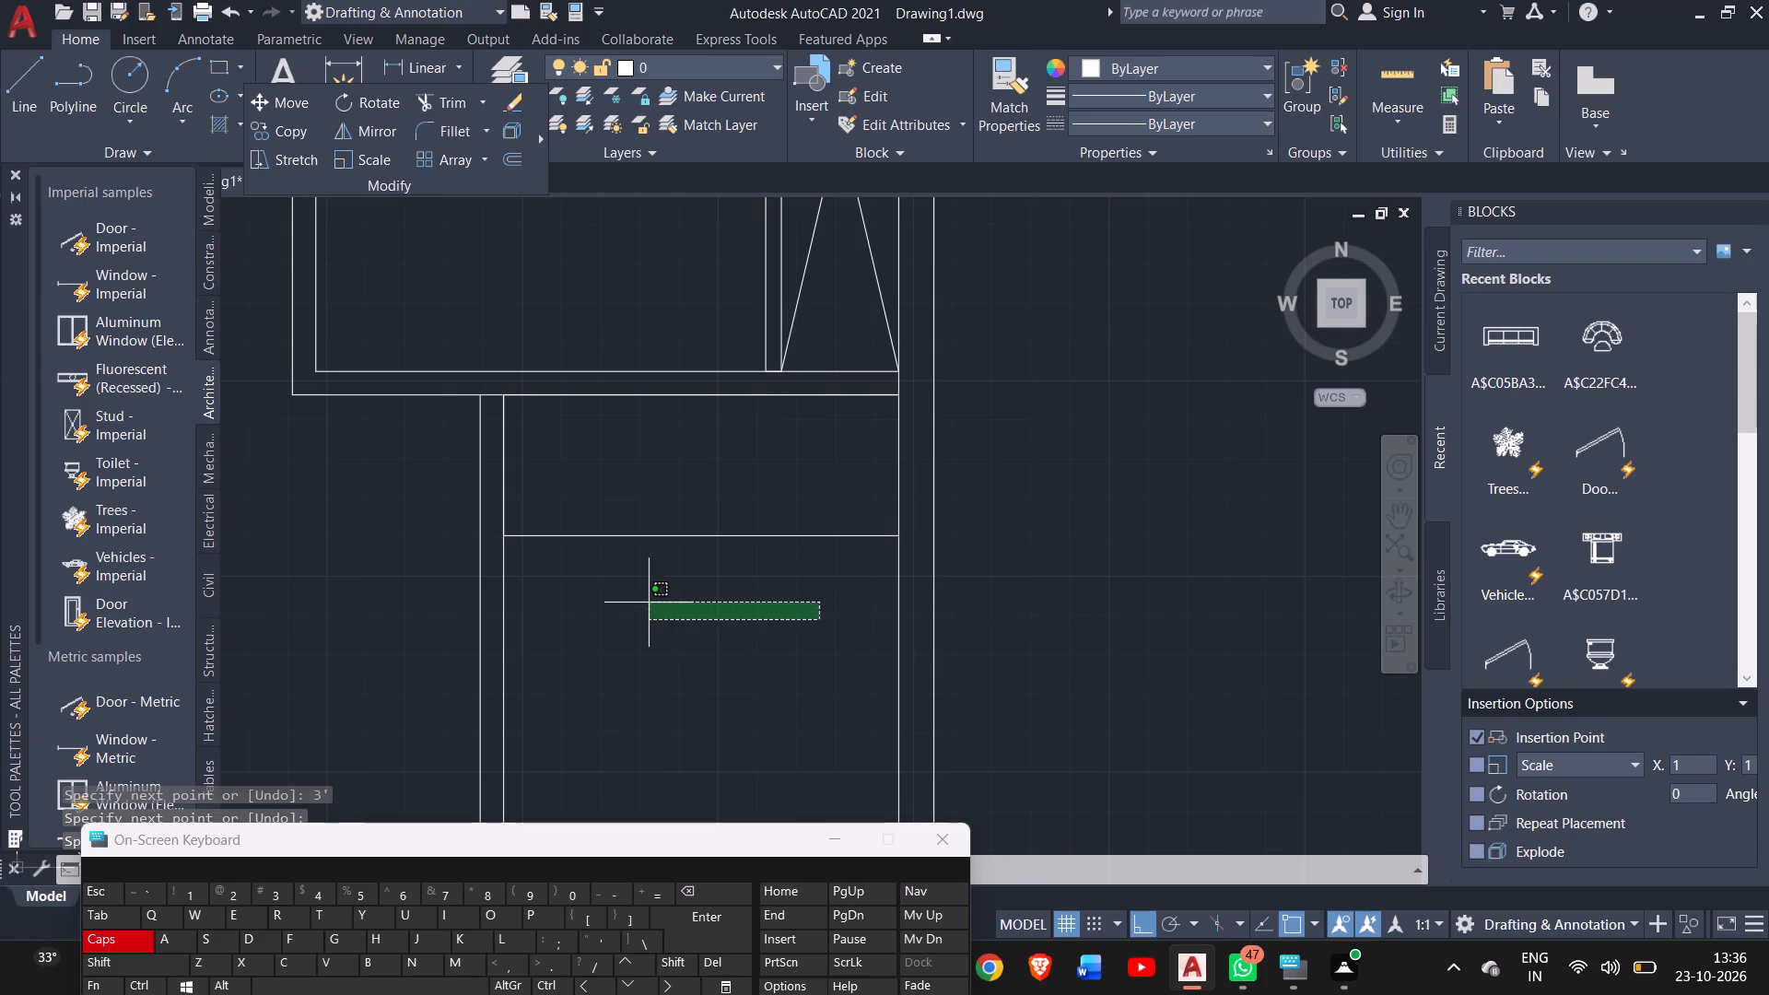
{"action": "left_click", "coordinate": [649, 603]}
Draw a line 3' east from the partition along the 3' line, 12'8" down, and across to the east outer wall's inner face.
{"action": "left_click", "coordinate": [19, 99]}
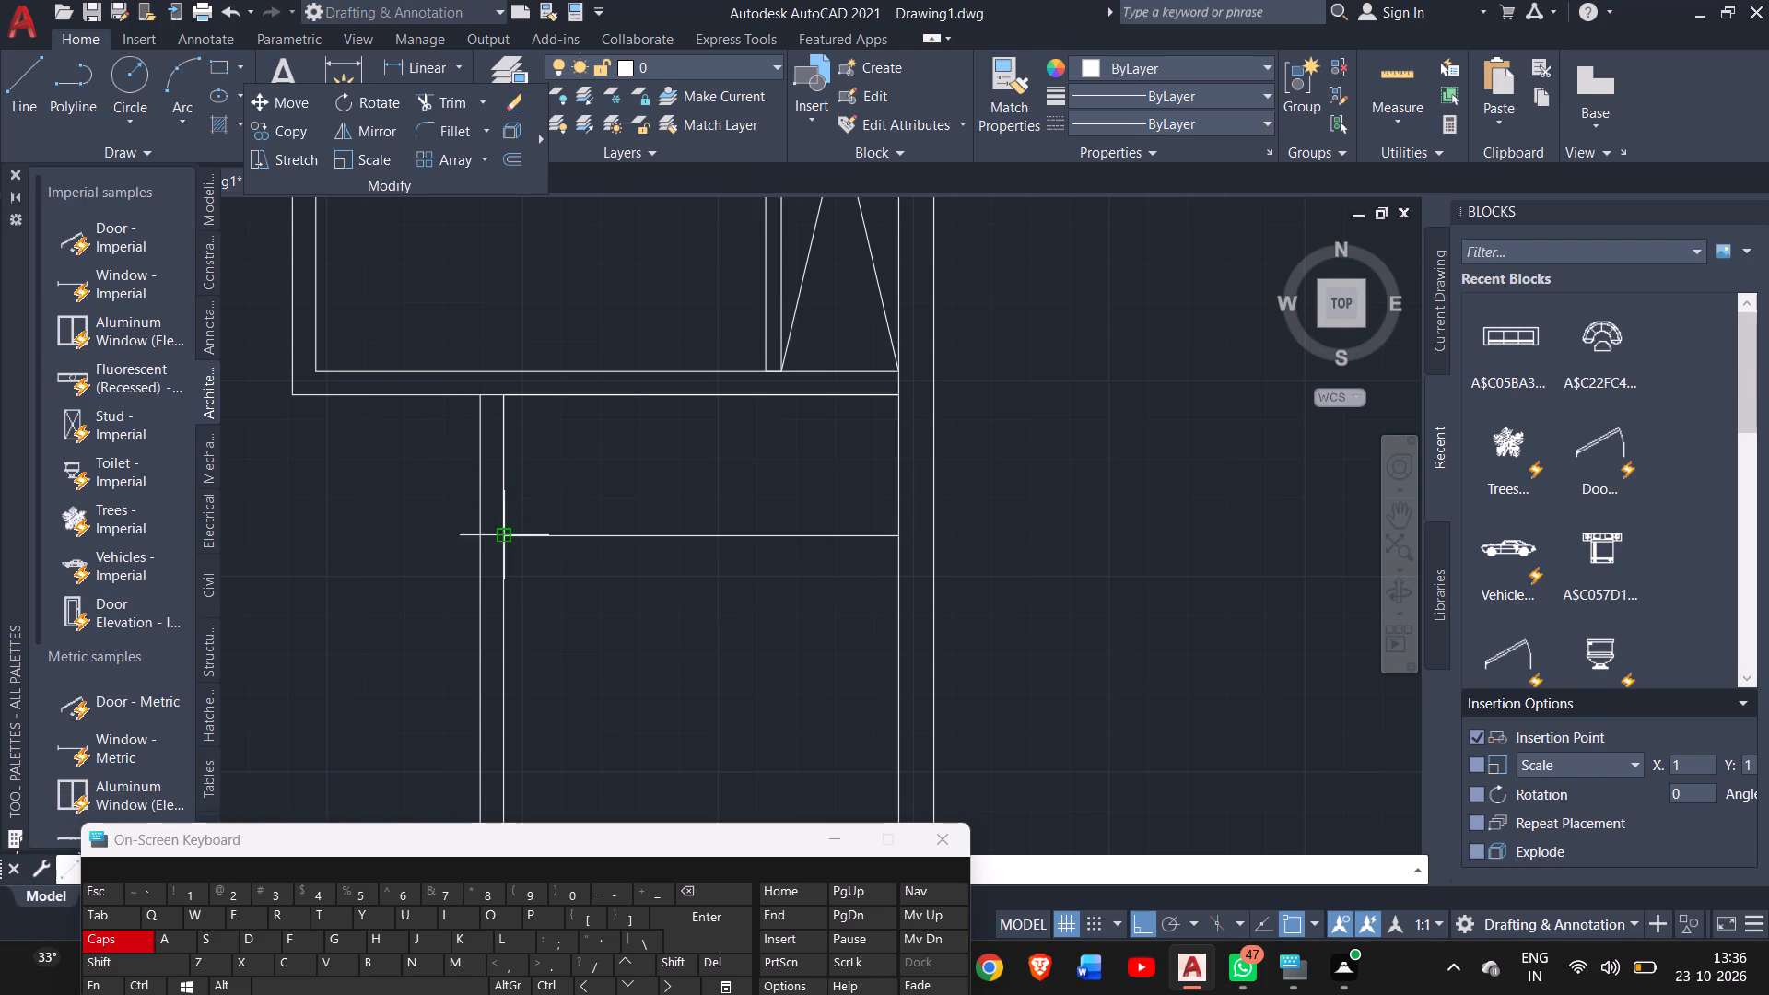
{"action": "left_click_drag", "start_coordinate": [503, 537], "coordinate": [607, 544]}
{"action": "type", "text": "3'"}
{"action": "key", "text": "Return"}
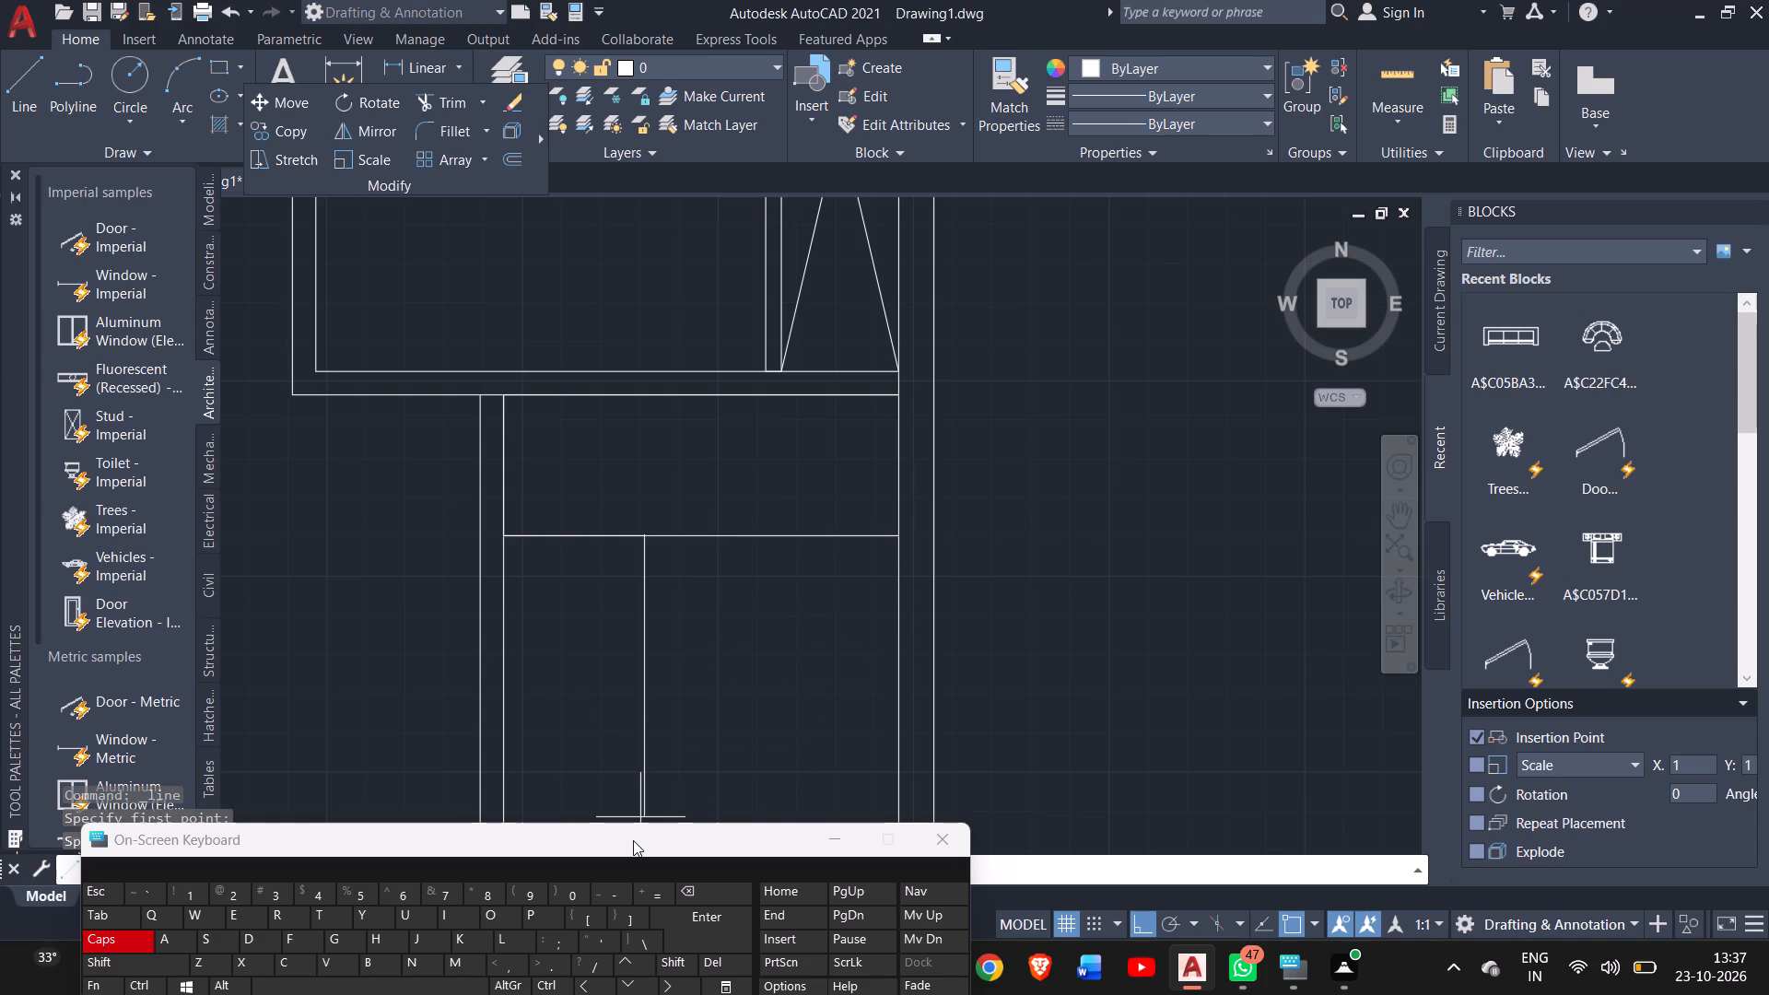
{"action": "scroll", "coordinate": [633, 840], "scroll_direction": "down", "scroll_amount": 6, "text": "ctrl"}
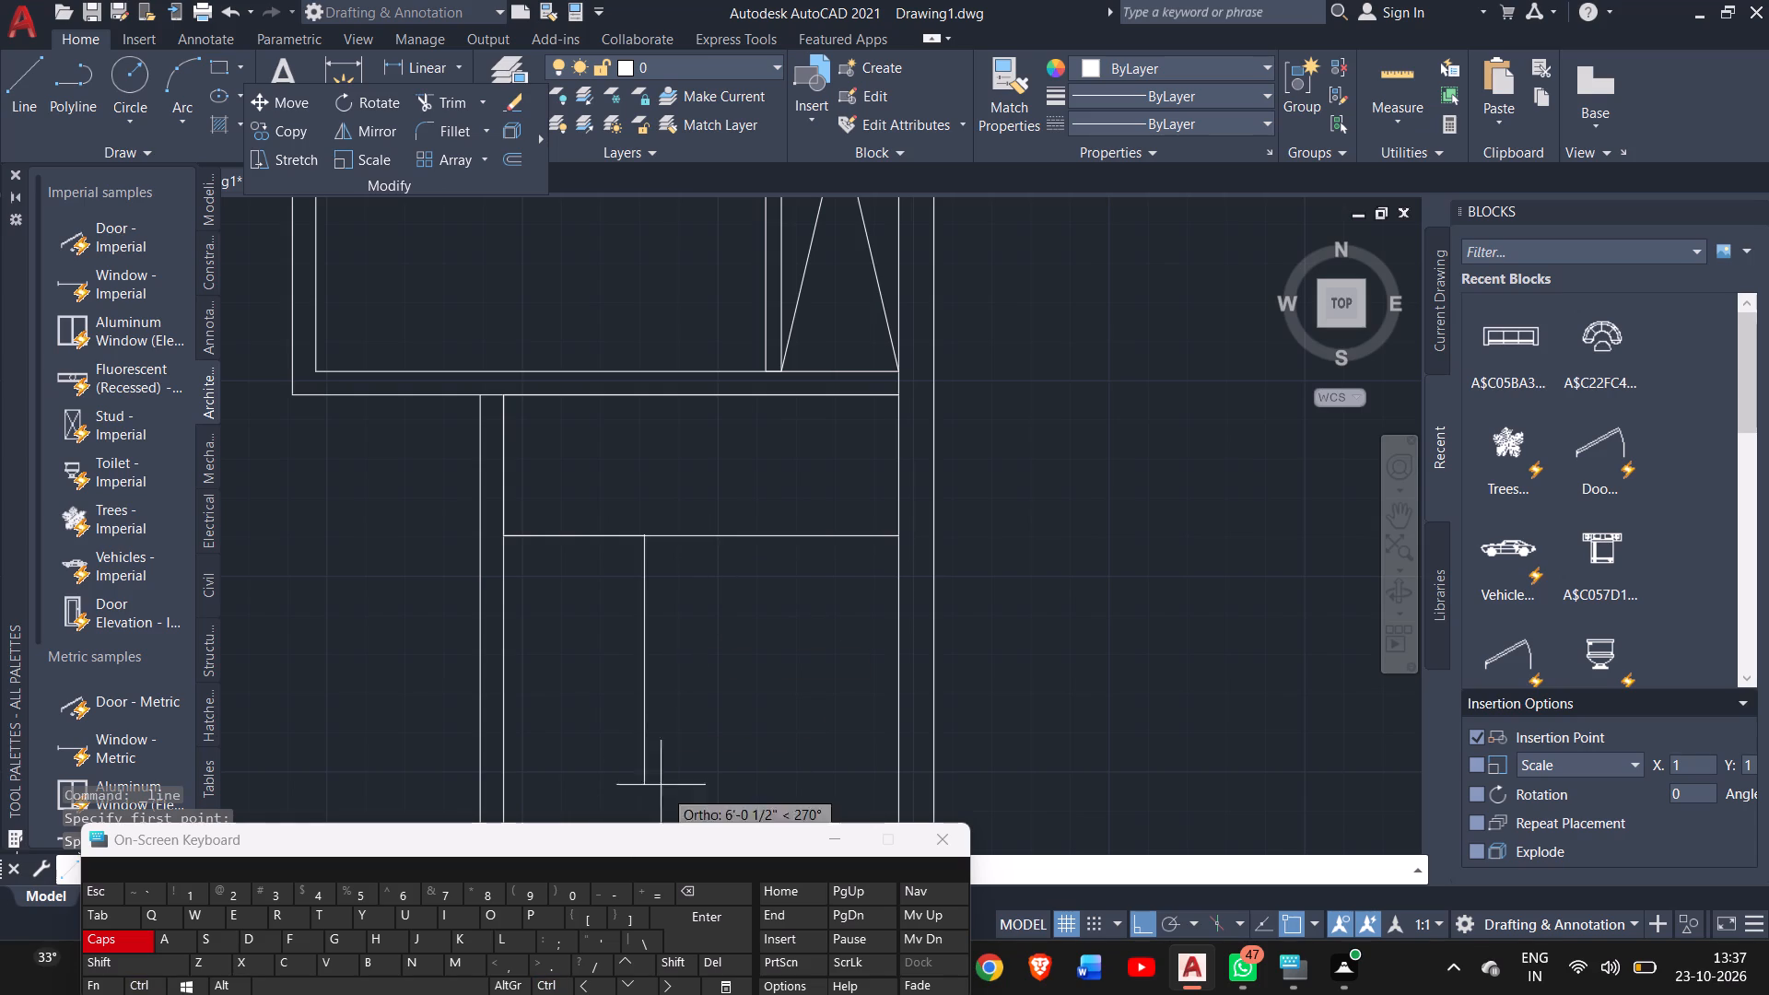
{"action": "scroll", "coordinate": [575, 767], "scroll_direction": "down", "scroll_amount": 2, "text": "ctrl"}
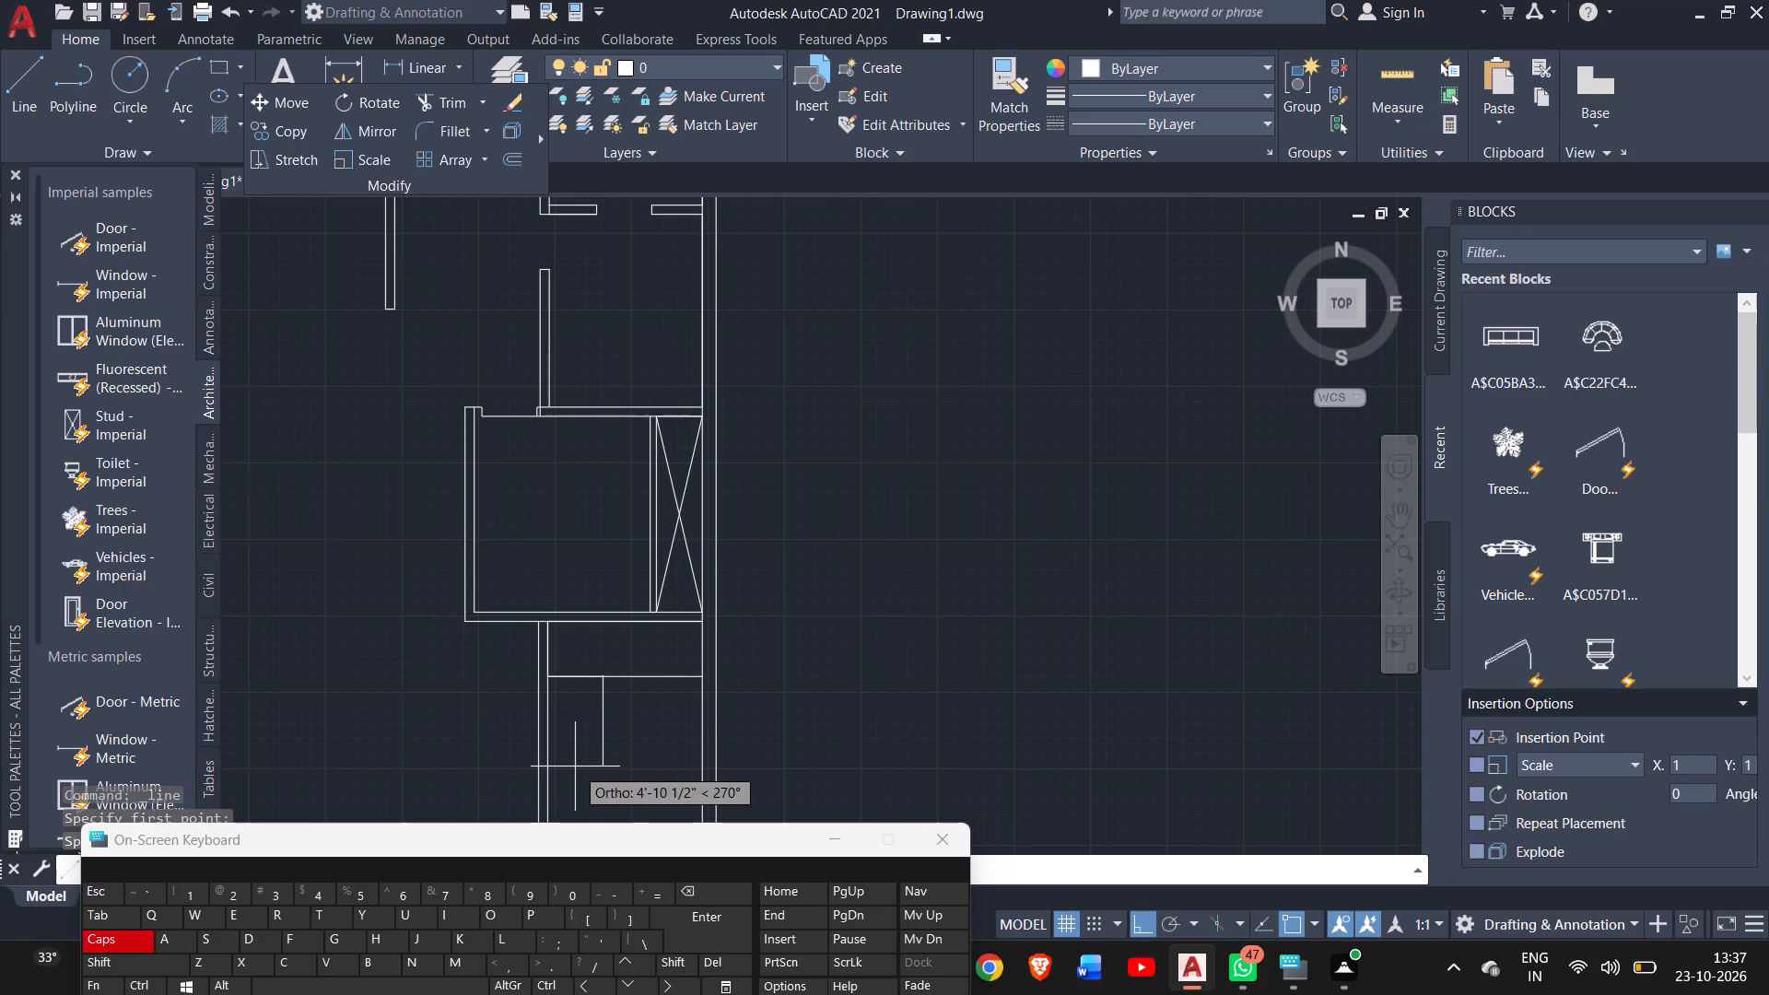
{"action": "scroll", "coordinate": [575, 767], "scroll_direction": "down", "scroll_amount": 1, "text": "ctrl"}
{"action": "type", "text": "12'8"}
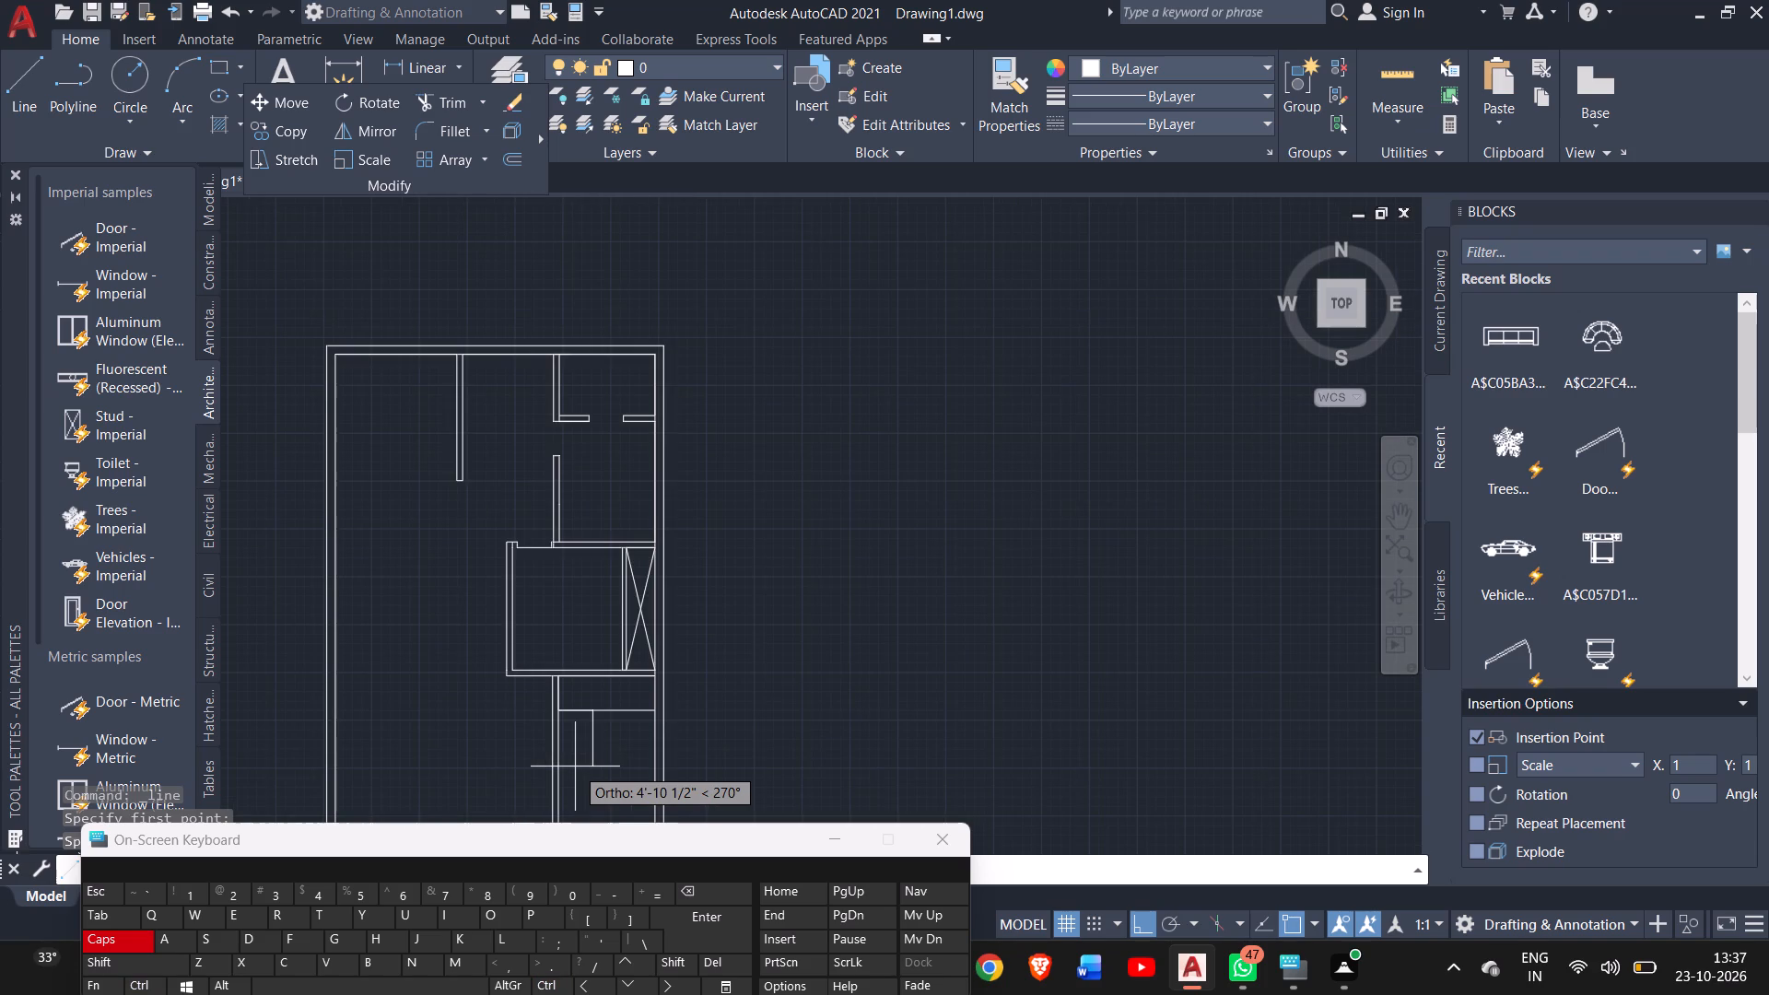
{"action": "key", "text": "shift+quotedbl"}
{"action": "key", "text": "Return"}
{"action": "scroll", "coordinate": [575, 767], "scroll_direction": "down", "scroll_amount": 1, "text": "ctrl"}
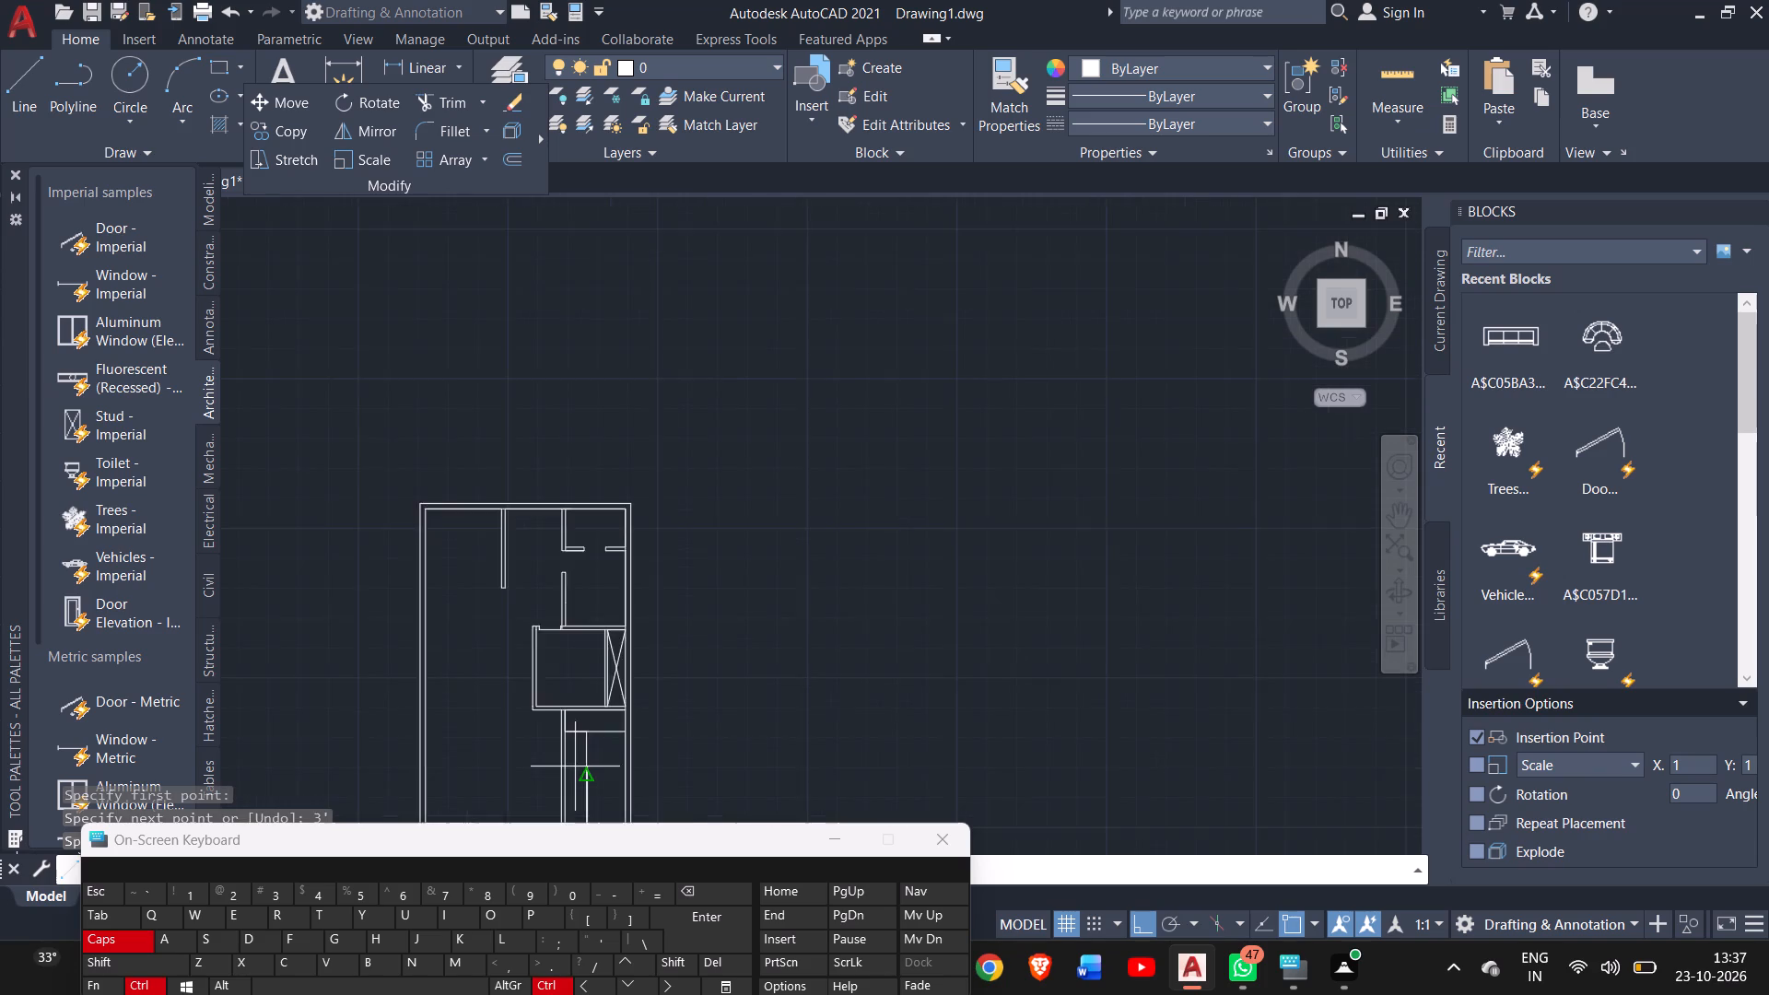
{"action": "scroll", "coordinate": [575, 767], "scroll_direction": "down", "scroll_amount": 2, "text": "ctrl"}
{"action": "scroll", "coordinate": [575, 767], "scroll_direction": "up", "scroll_amount": 3, "text": "ctrl"}
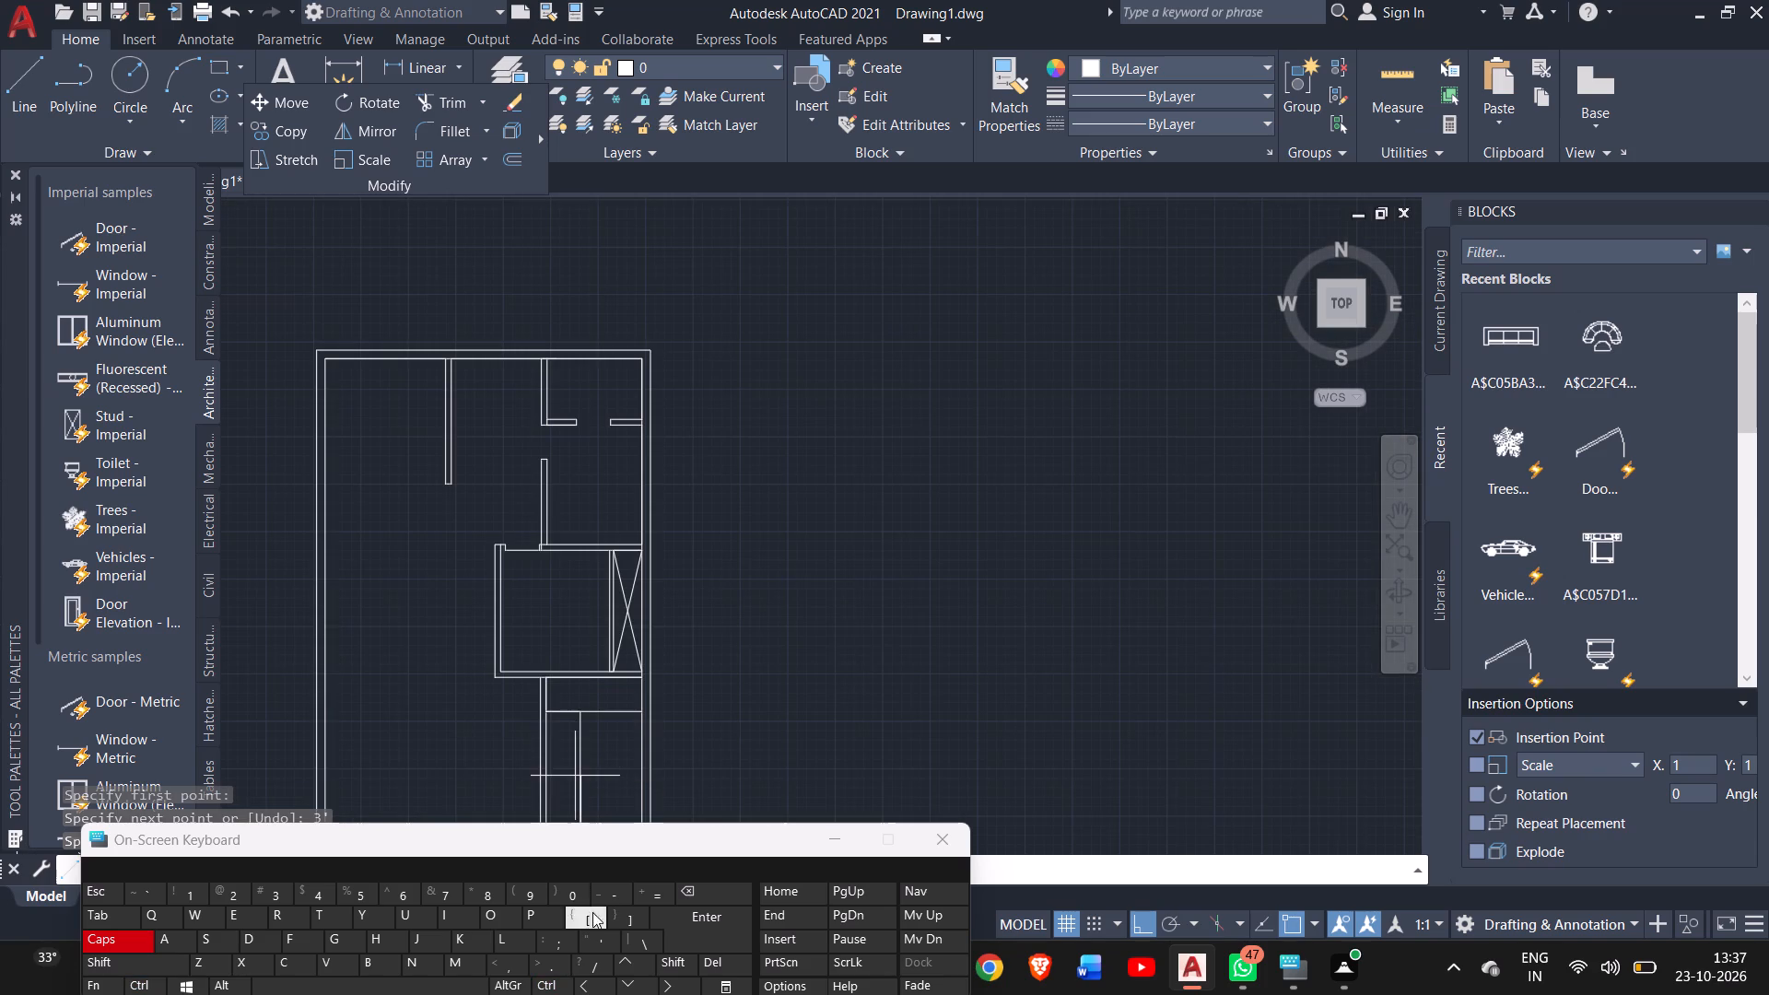
{"action": "scroll", "coordinate": [656, 701], "scroll_direction": "down", "scroll_amount": 1, "text": "ctrl"}
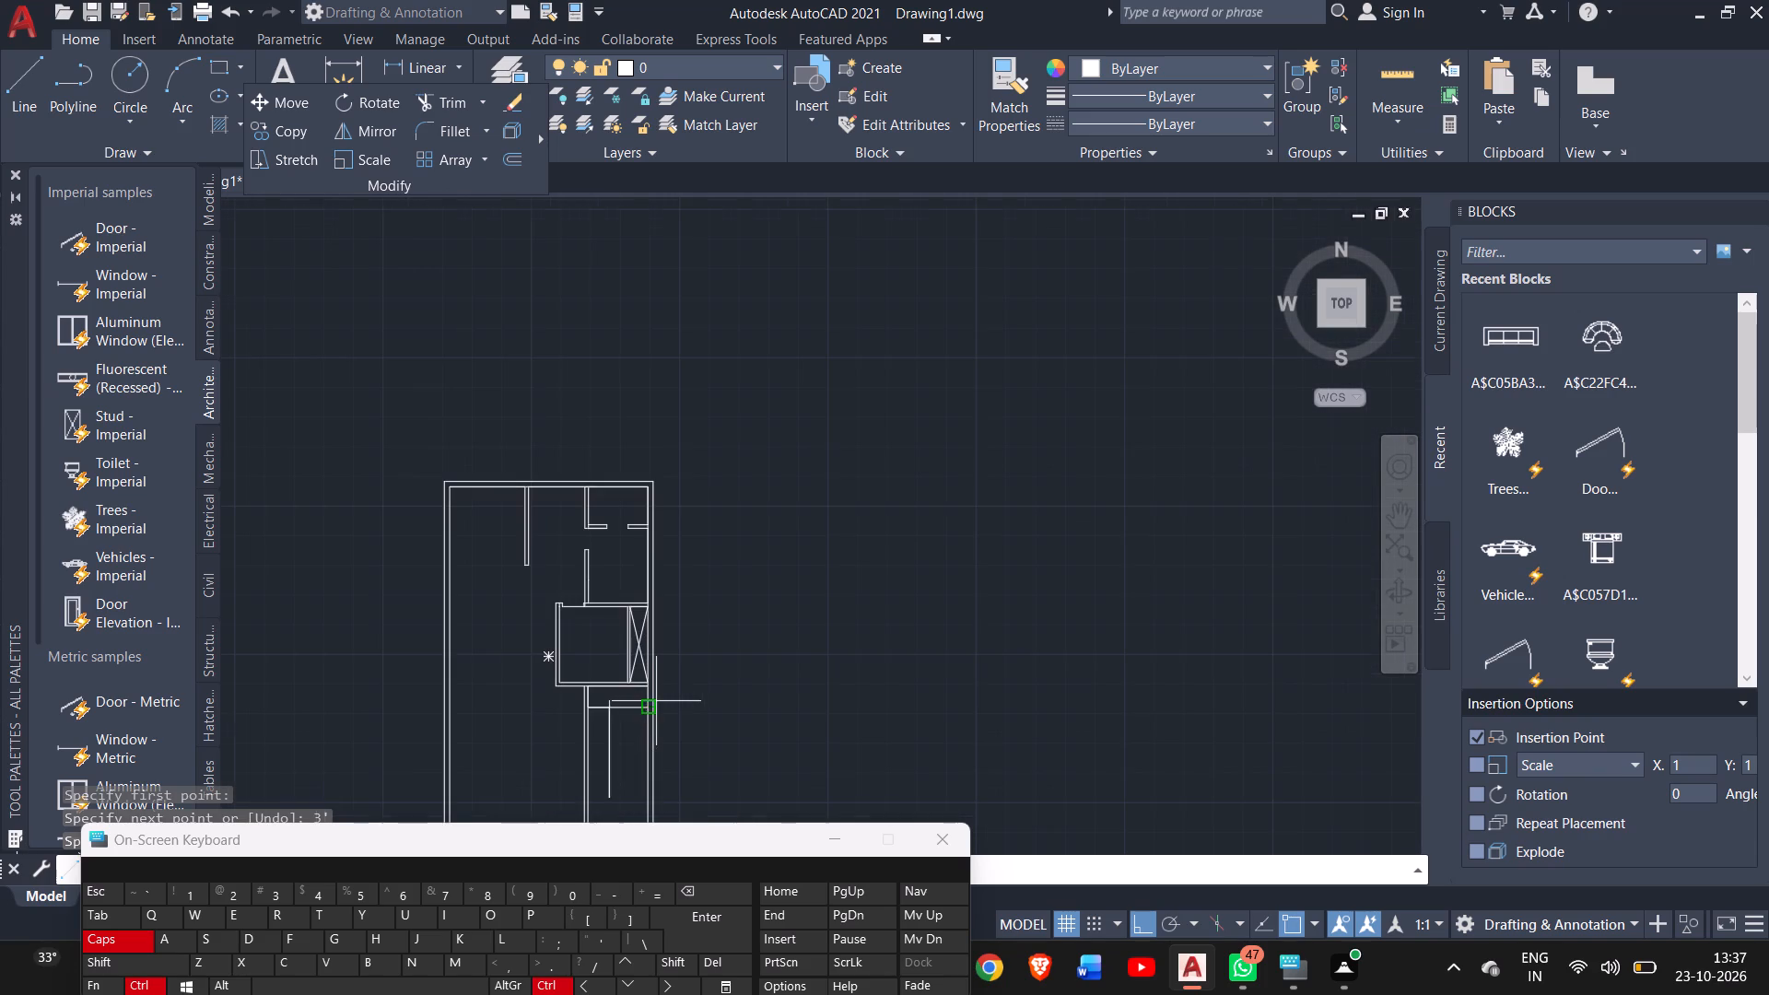
{"action": "left_click", "coordinate": [645, 797]}
{"action": "right_click", "coordinate": [645, 797]}
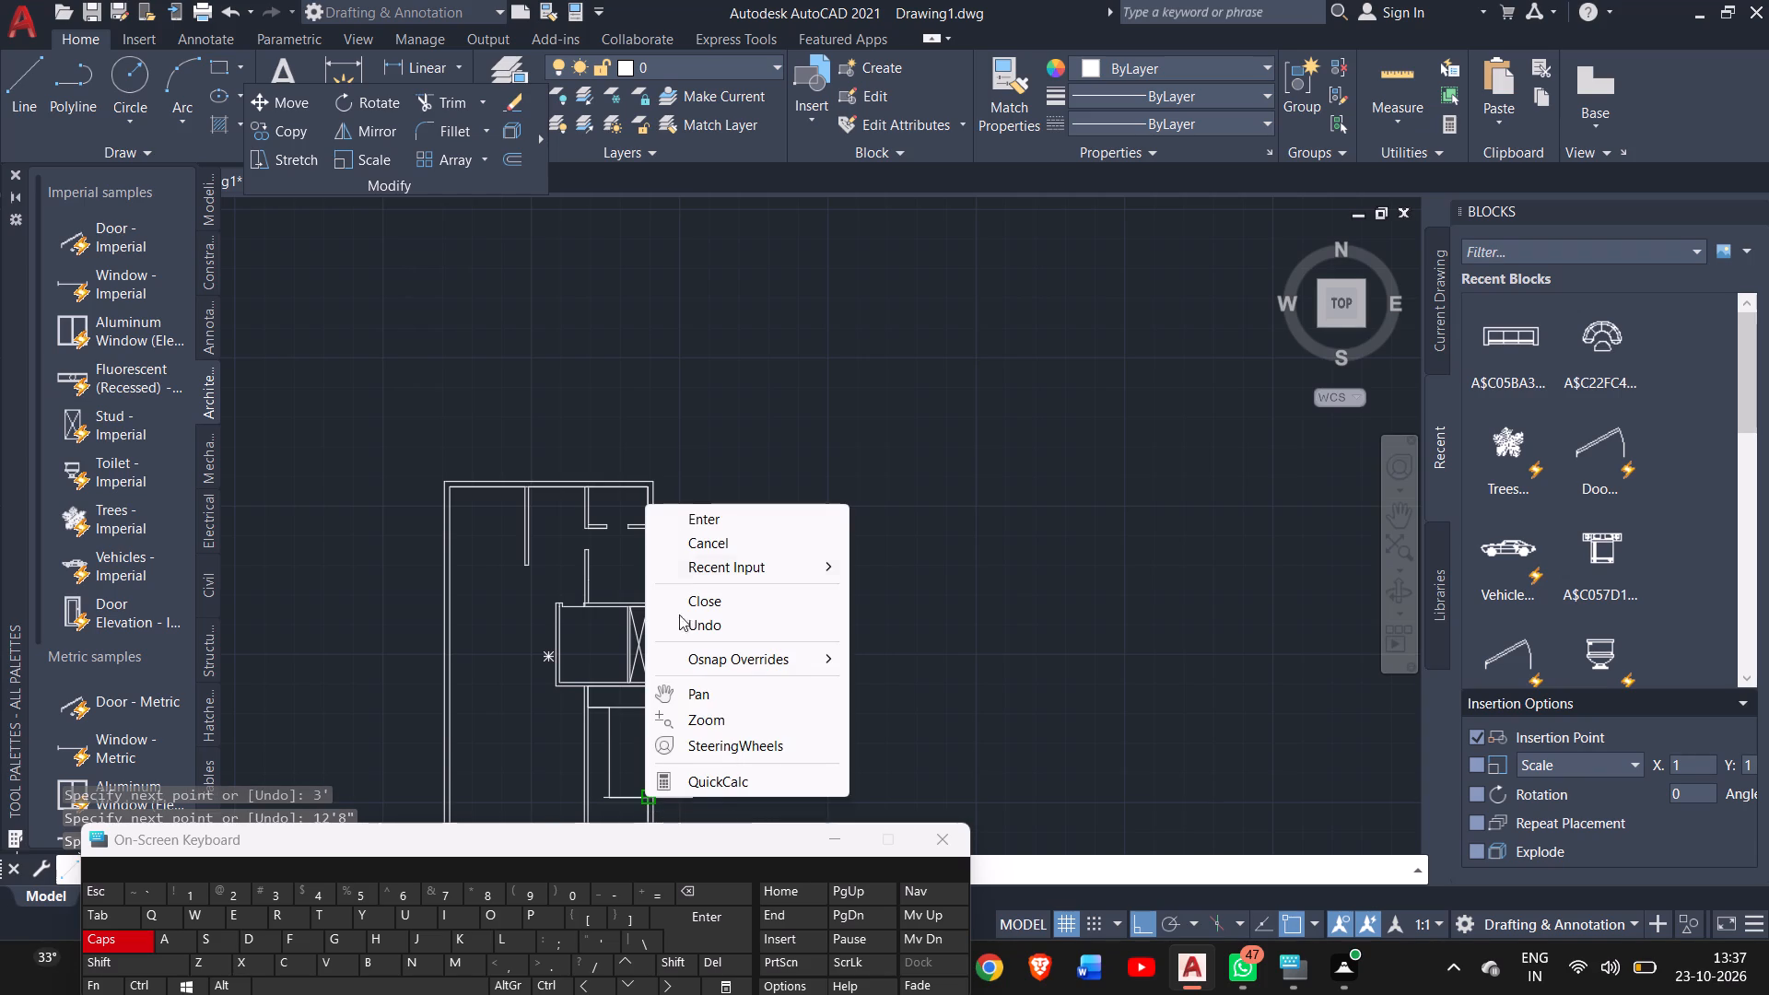
{"action": "left_click", "coordinate": [683, 507]}
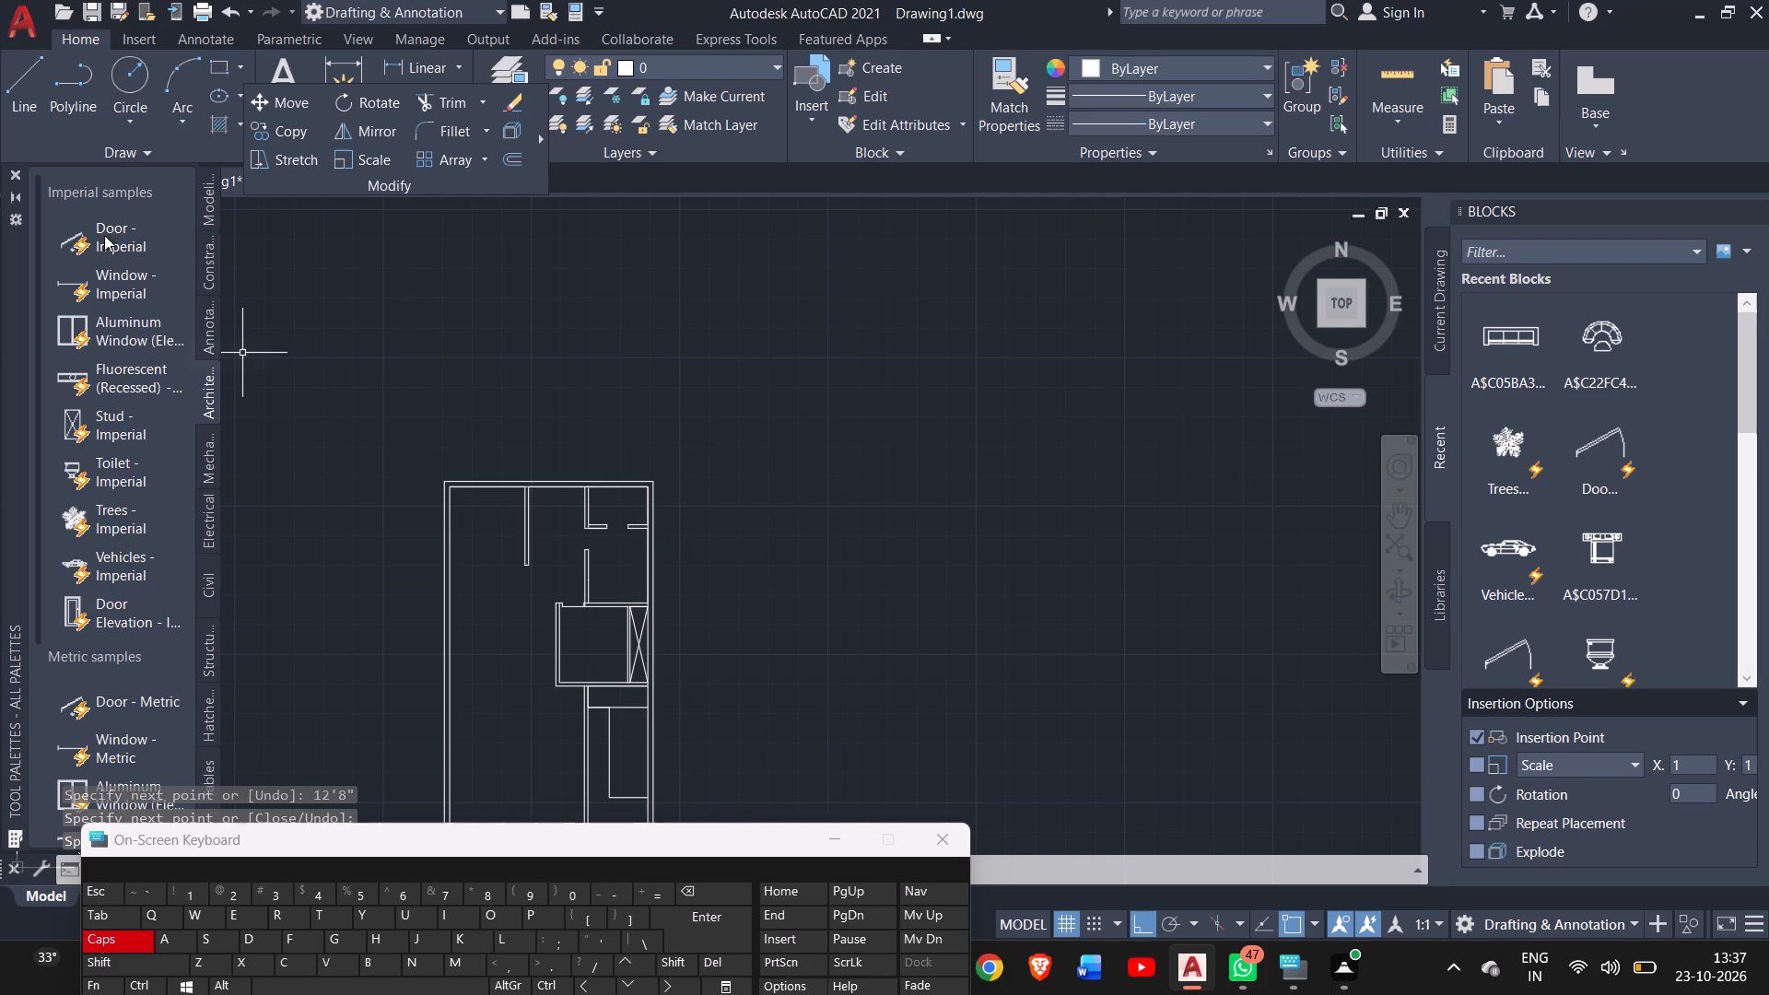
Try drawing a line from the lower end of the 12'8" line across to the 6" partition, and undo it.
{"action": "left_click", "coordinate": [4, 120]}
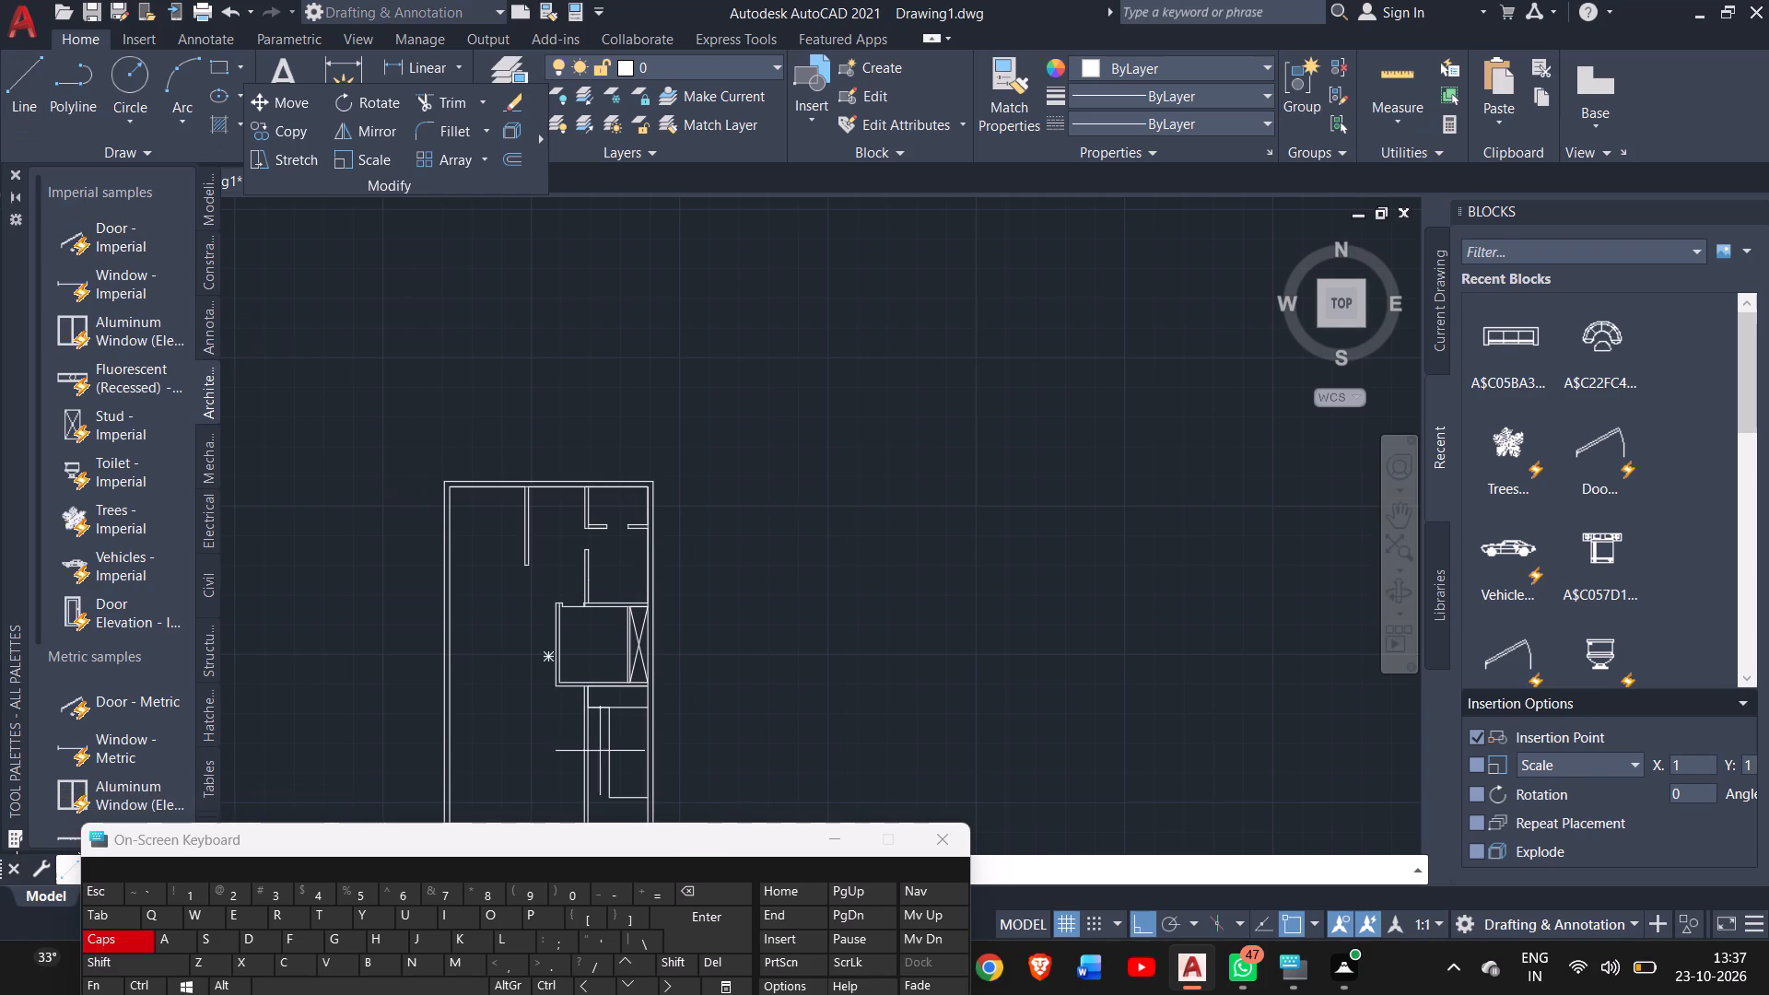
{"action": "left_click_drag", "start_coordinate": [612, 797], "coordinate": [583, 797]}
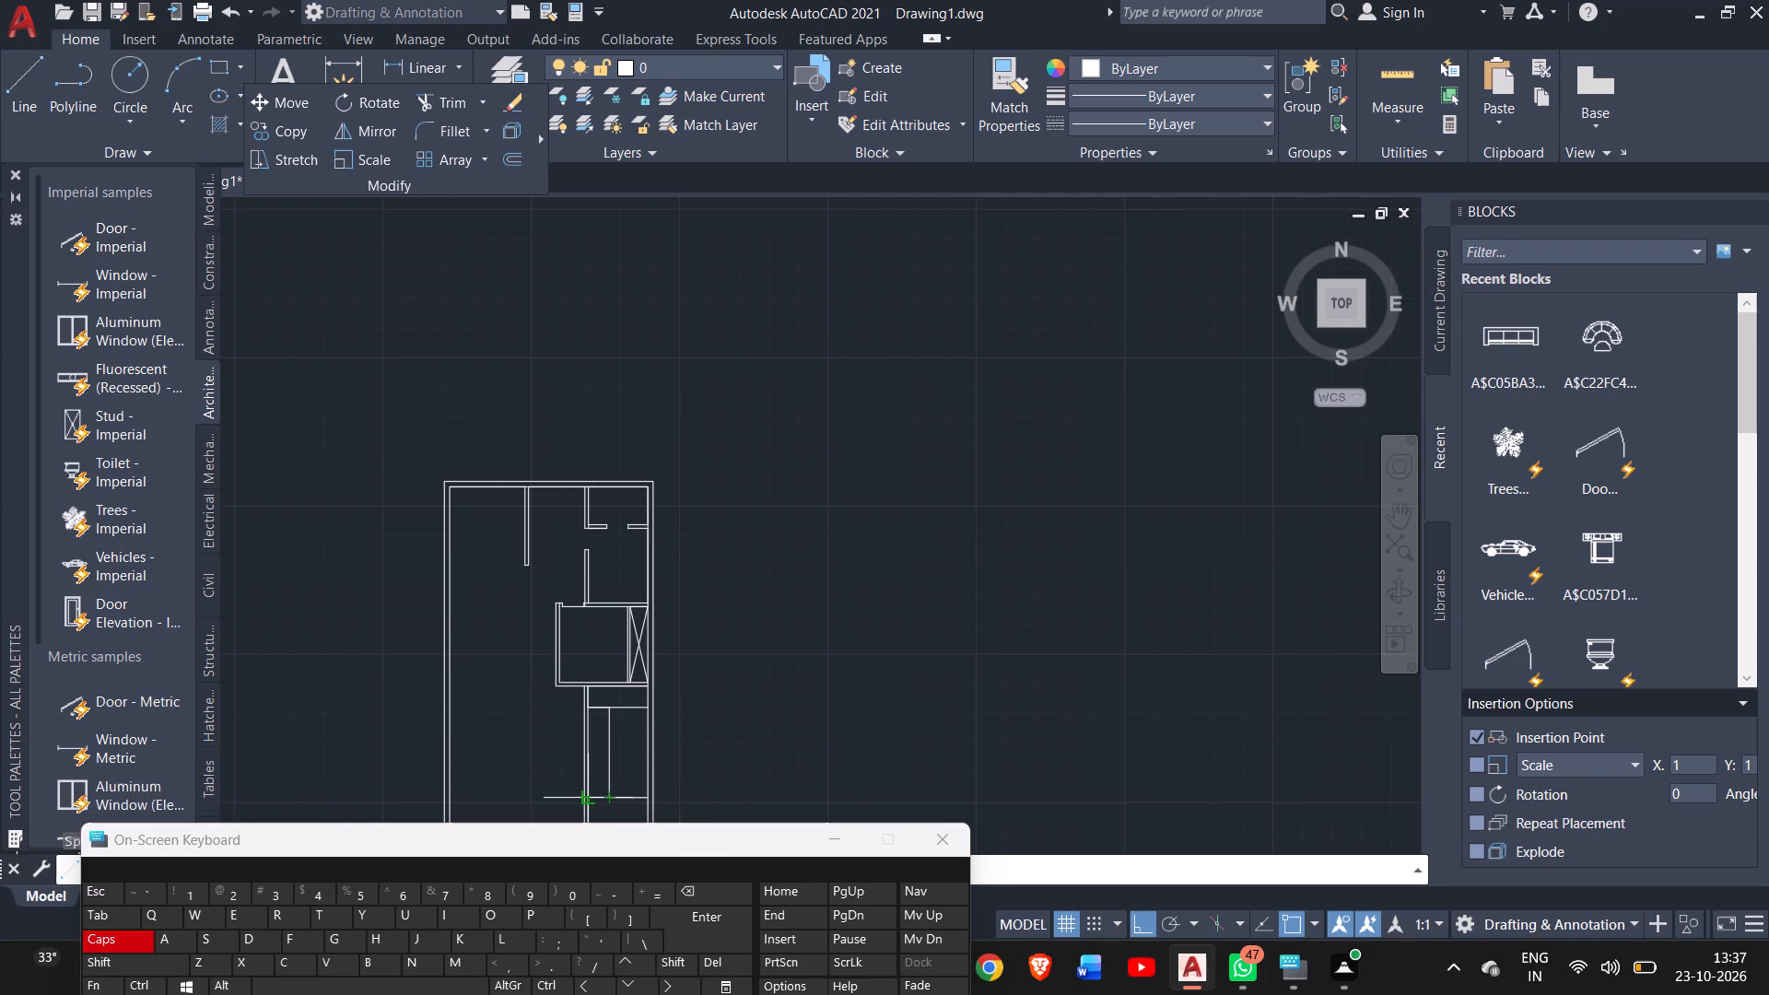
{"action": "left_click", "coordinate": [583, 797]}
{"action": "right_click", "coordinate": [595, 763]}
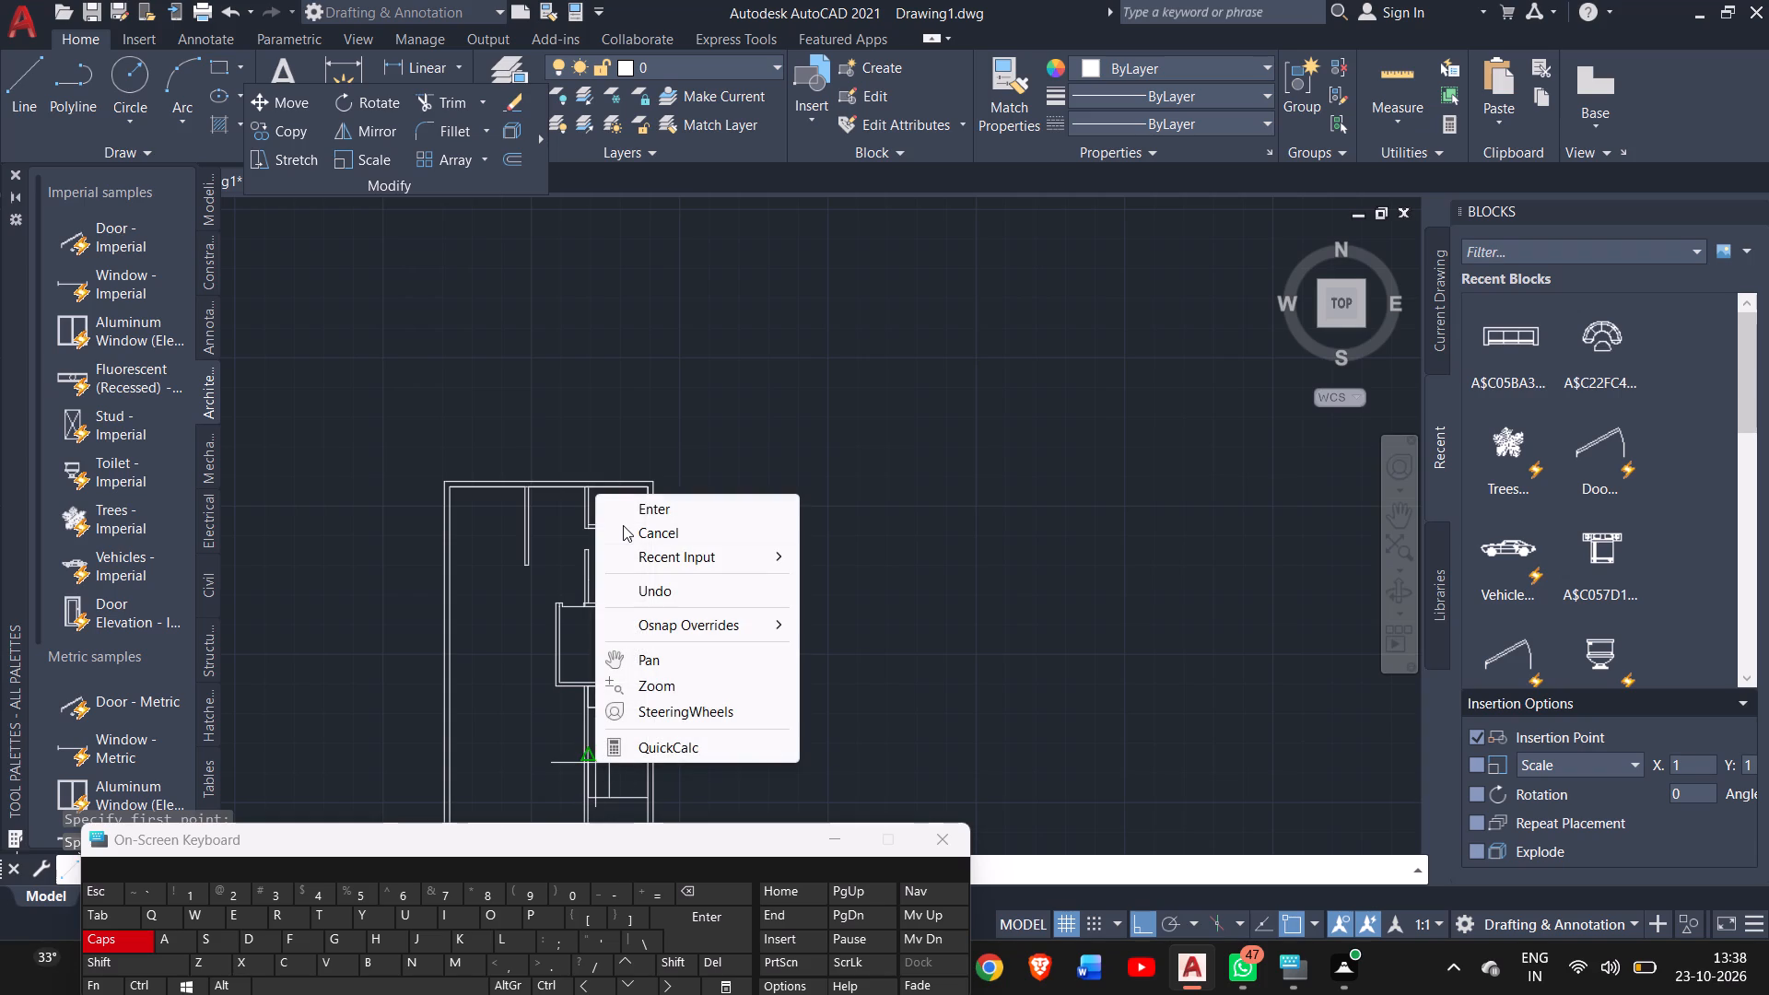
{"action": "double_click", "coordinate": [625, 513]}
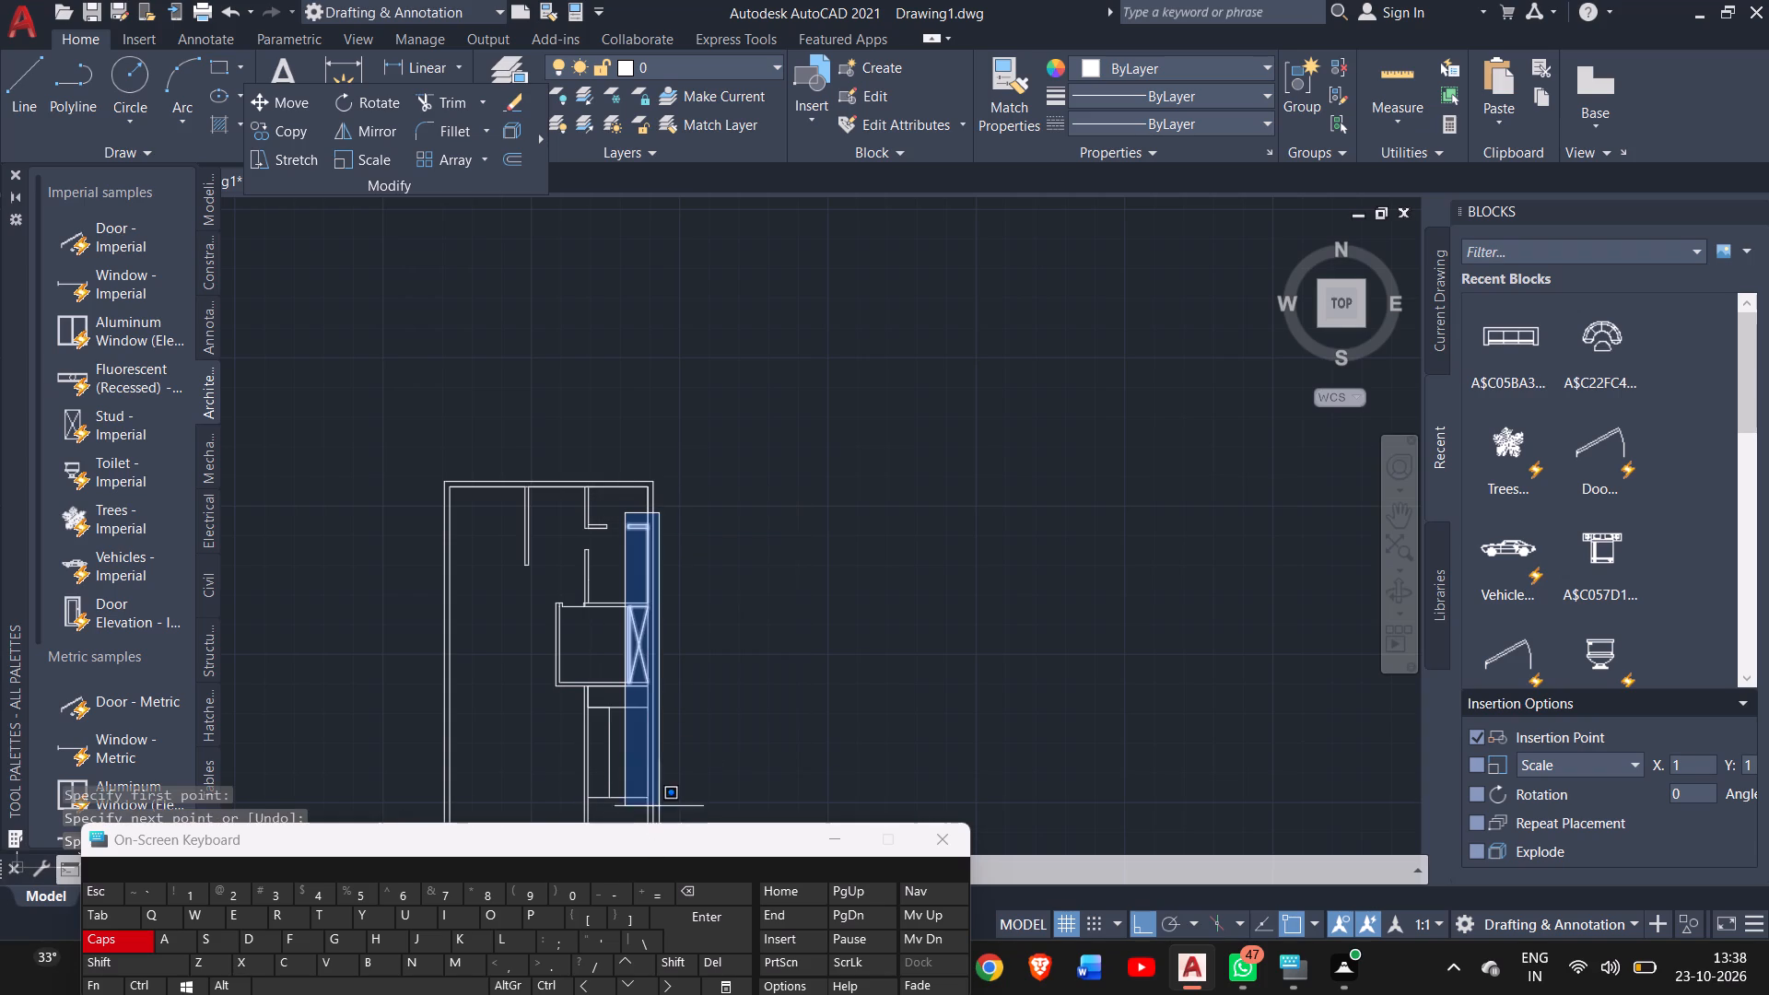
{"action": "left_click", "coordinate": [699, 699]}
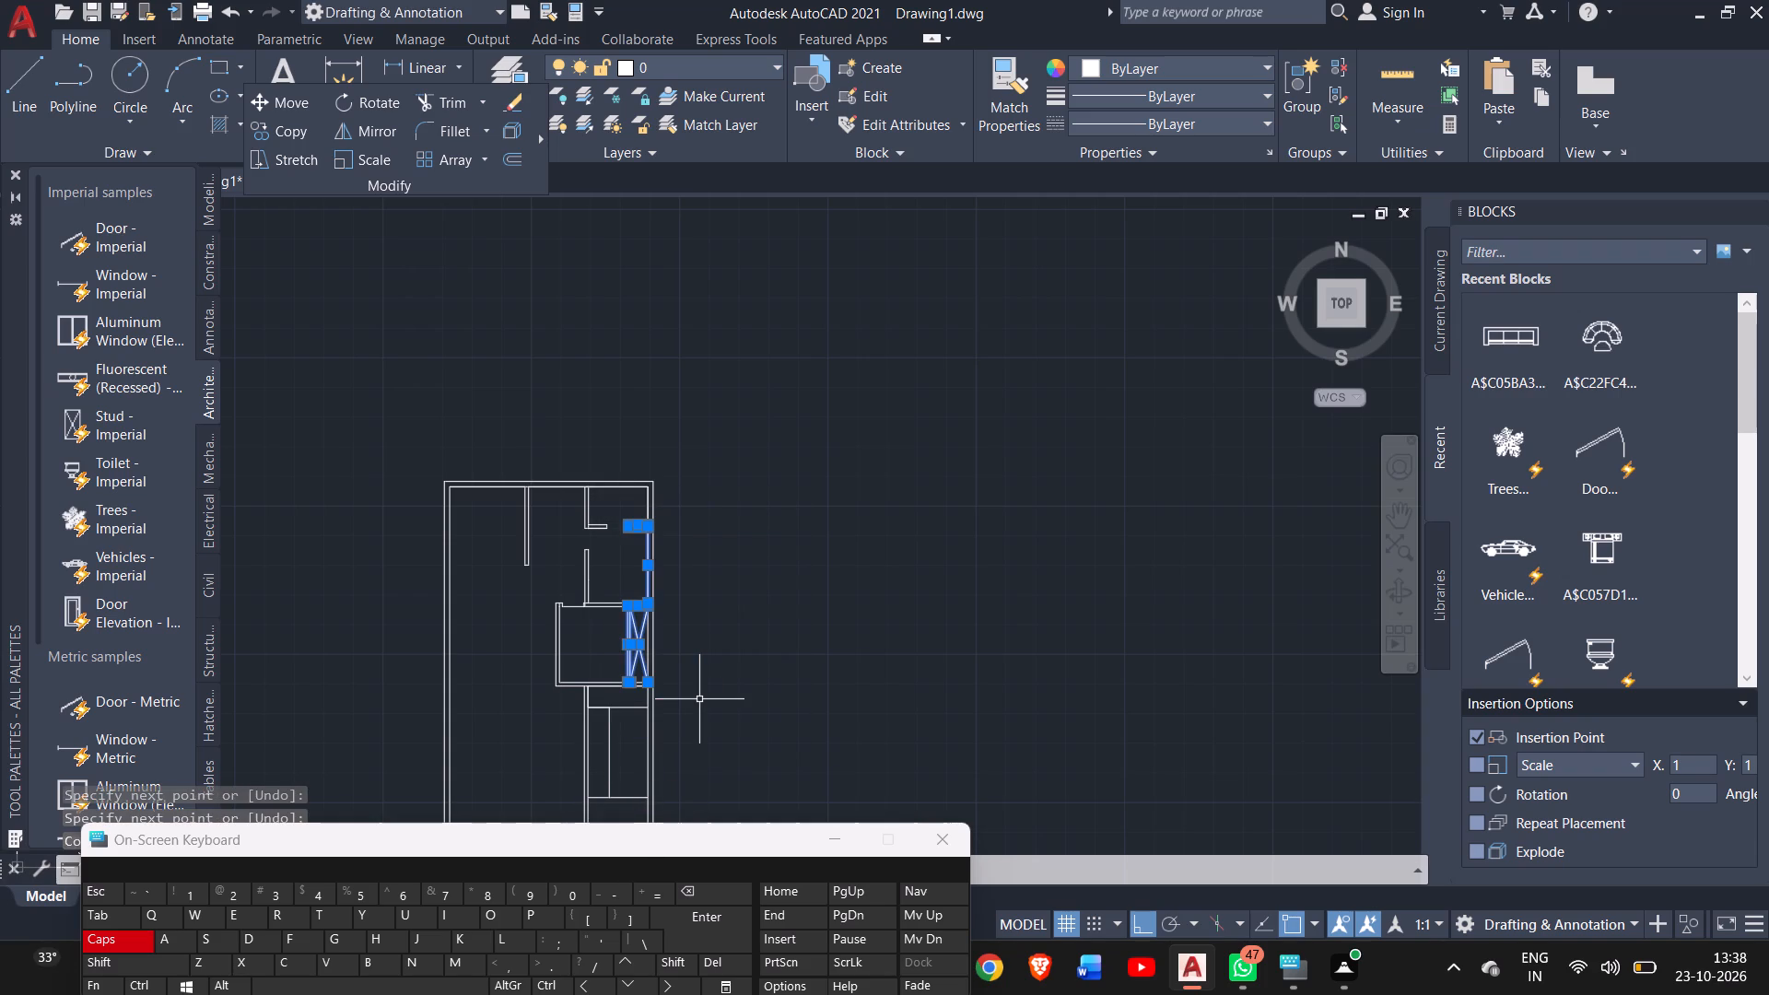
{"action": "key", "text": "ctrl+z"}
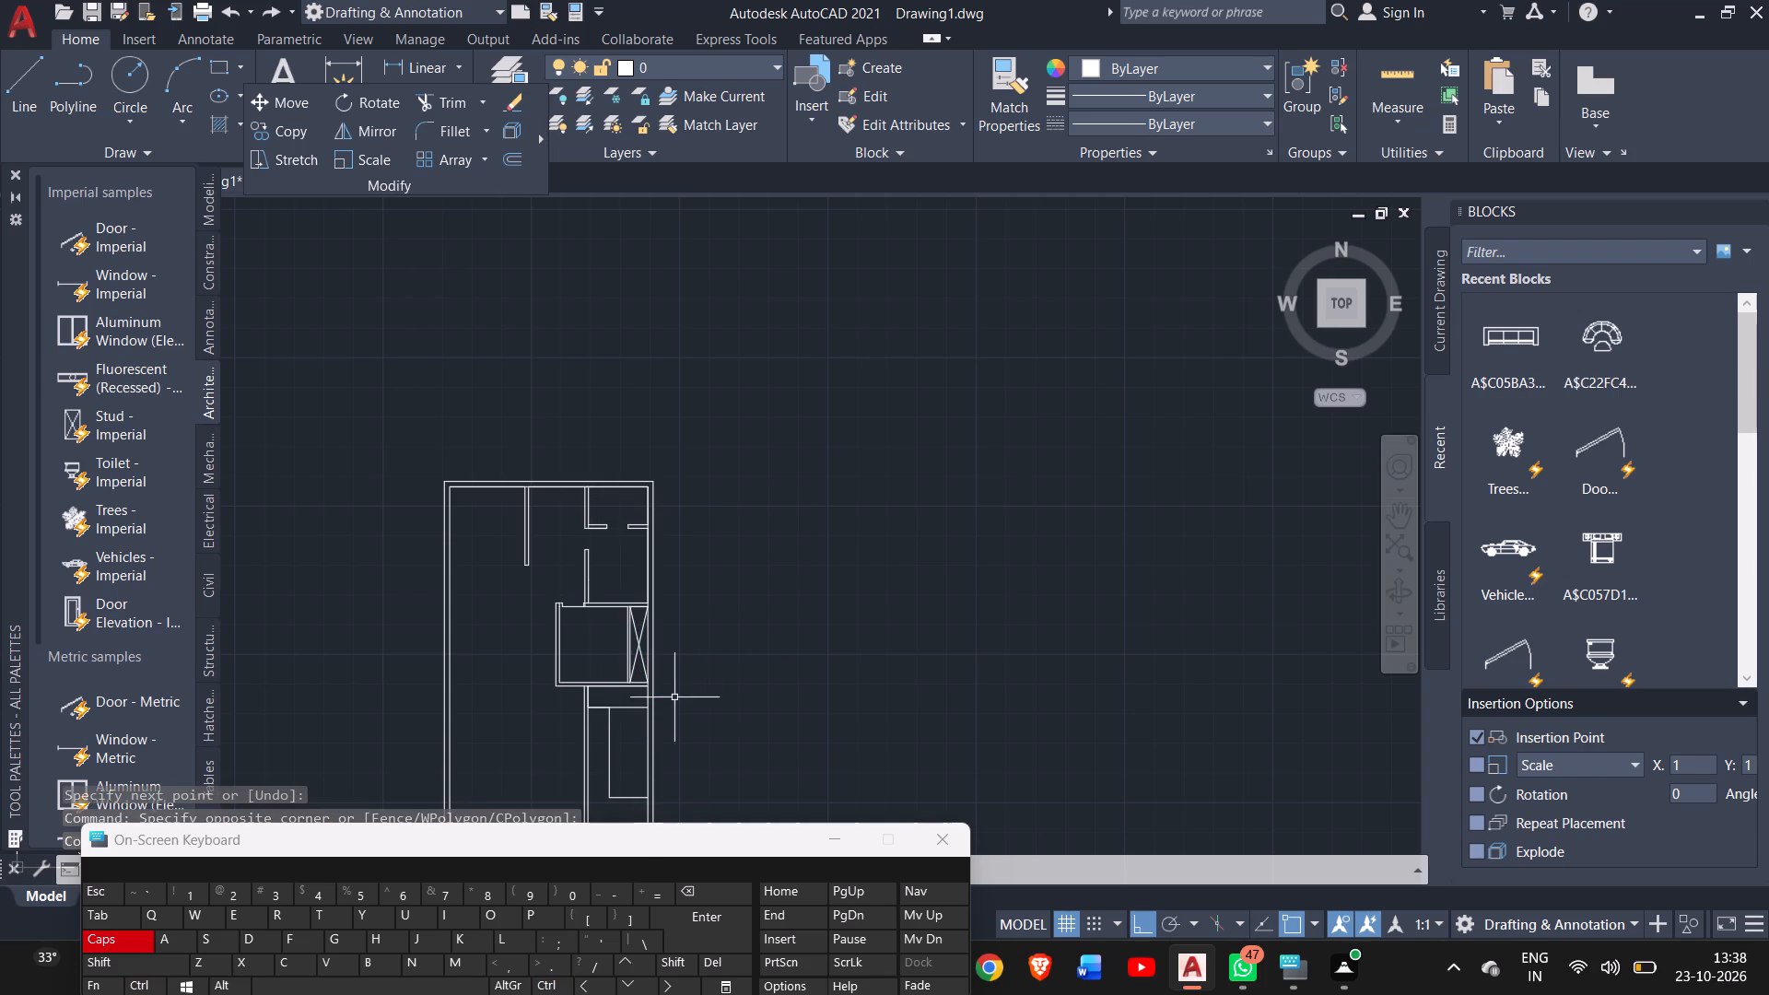
Draw a parallel line 2' east of the 12'8" line, from the upper cross line down to the lower one.
{"action": "left_click", "coordinate": [29, 72]}
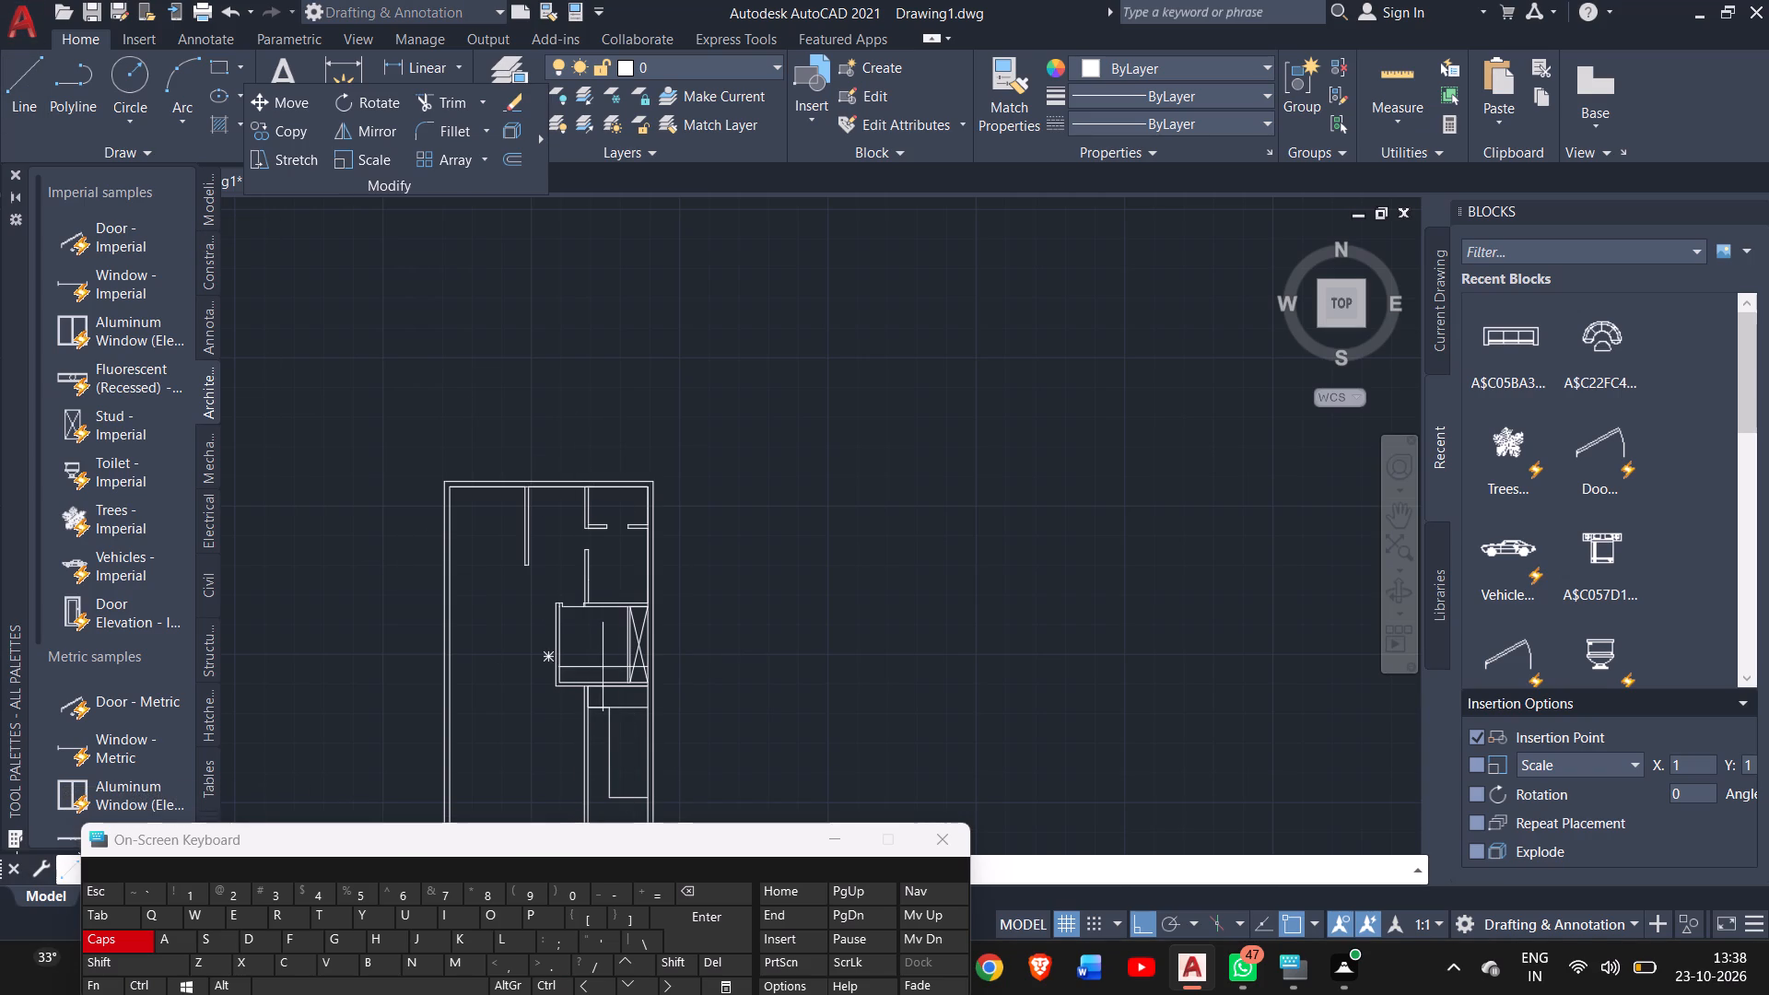
{"action": "left_click_drag", "start_coordinate": [613, 708], "coordinate": [623, 711]}
{"action": "type", "text": "2'"}
{"action": "key", "text": "Return"}
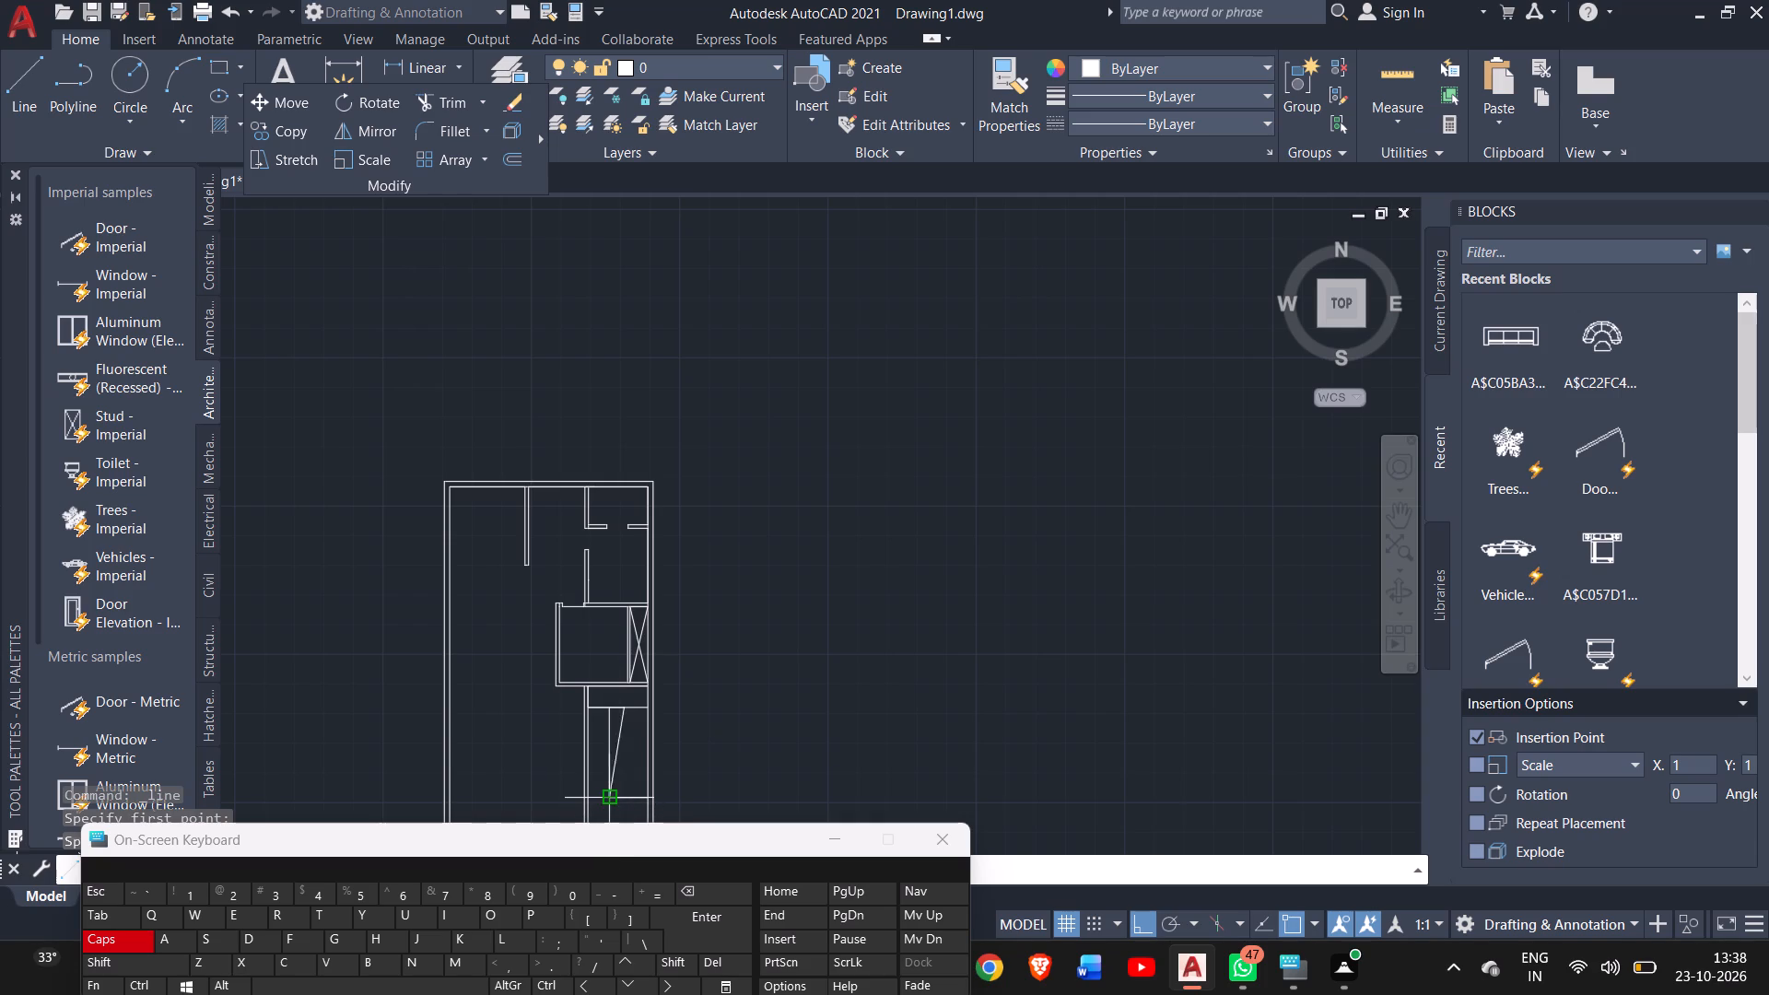
{"action": "scroll", "coordinate": [614, 798], "scroll_direction": "up", "scroll_amount": 2, "text": "ctrl"}
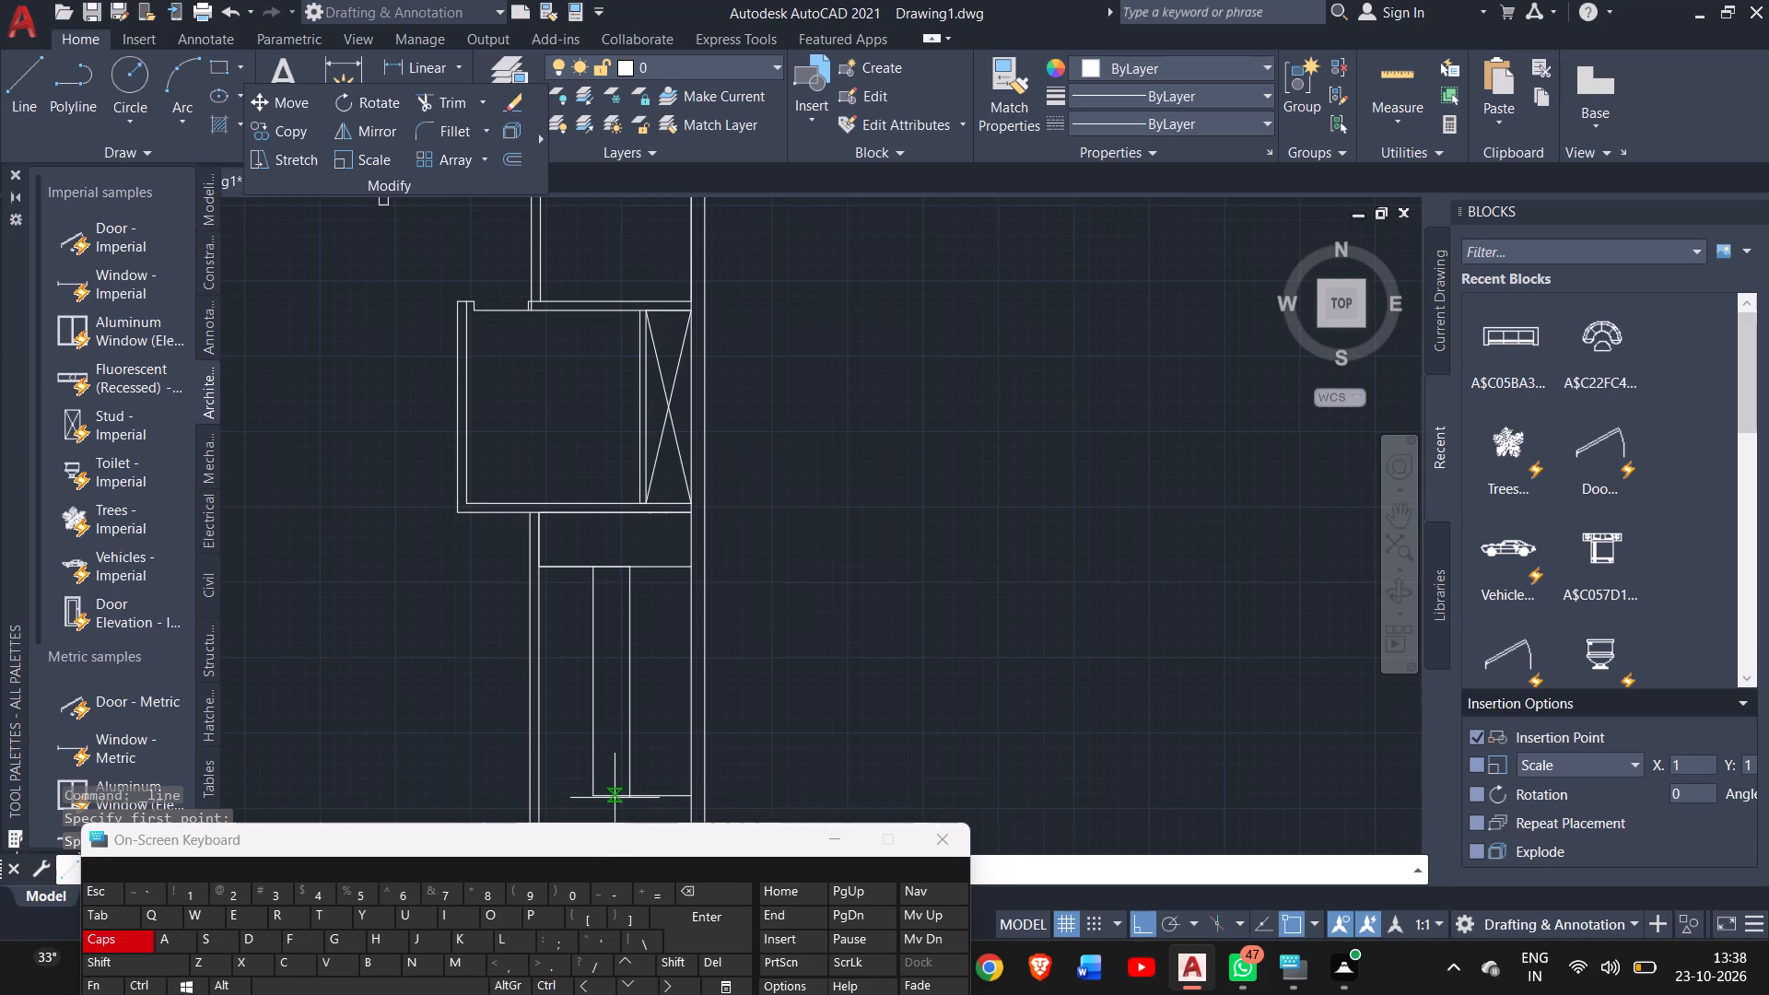
{"action": "left_click", "coordinate": [624, 790]}
{"action": "right_click", "coordinate": [624, 790]}
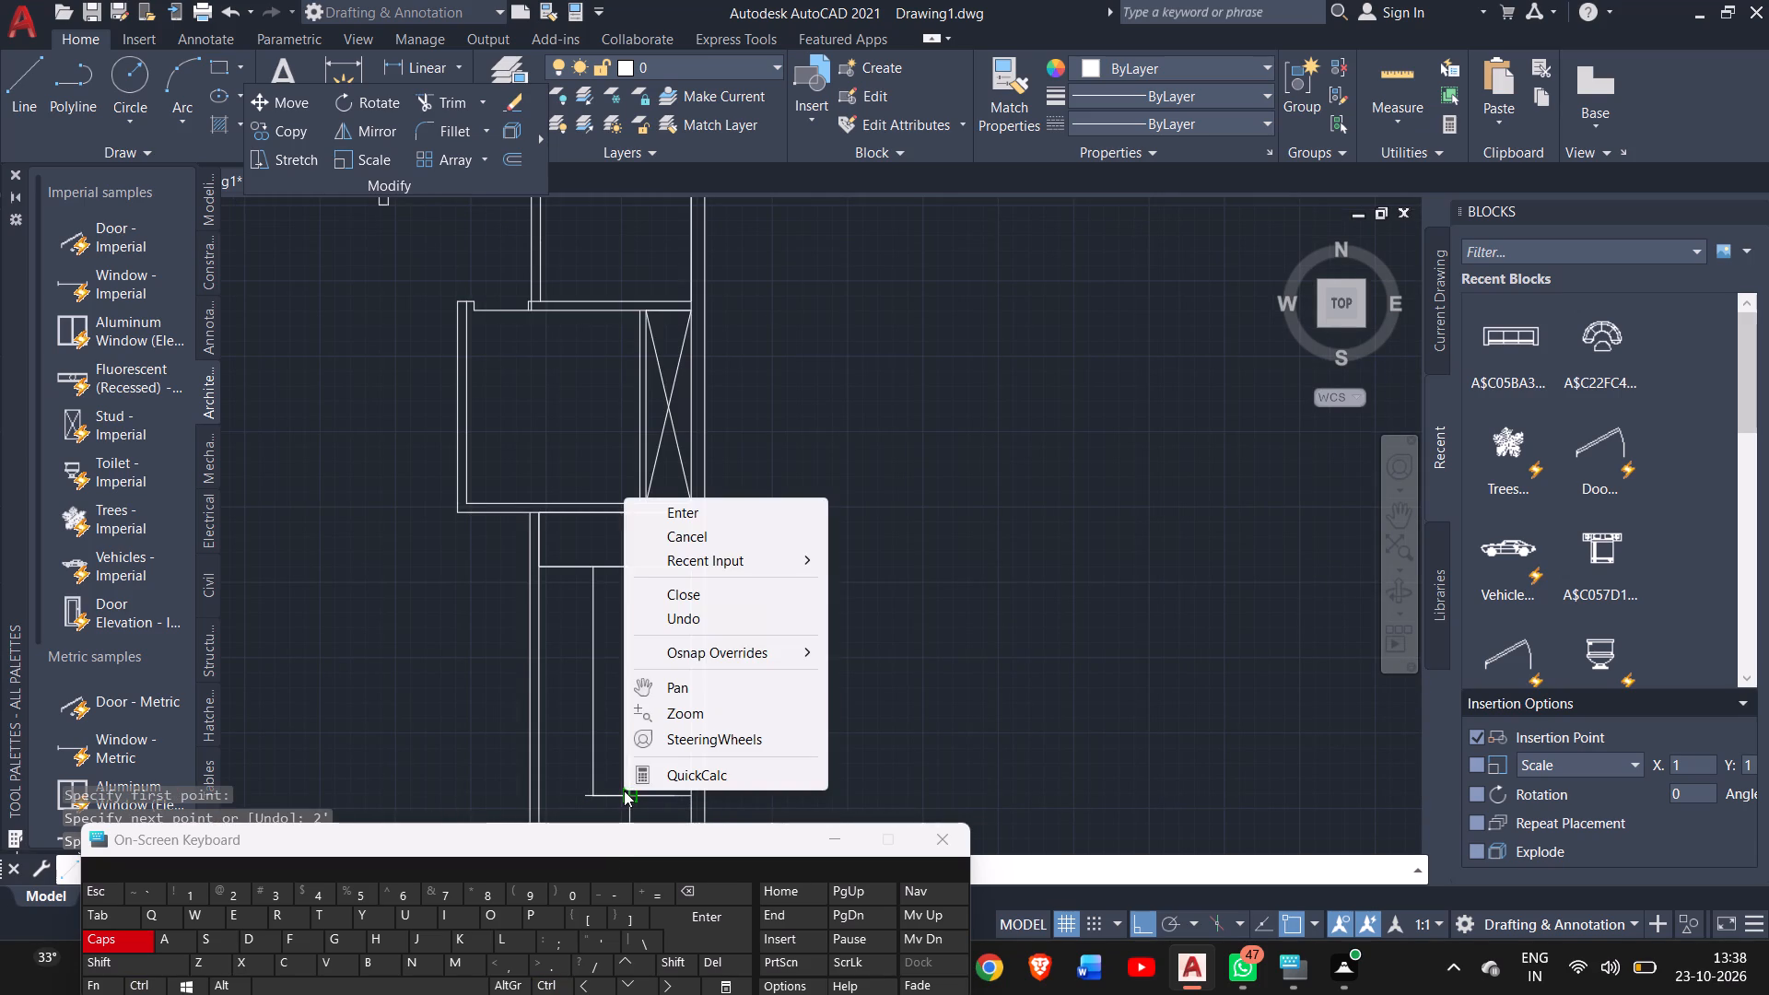
{"action": "left_click", "coordinate": [676, 517]}
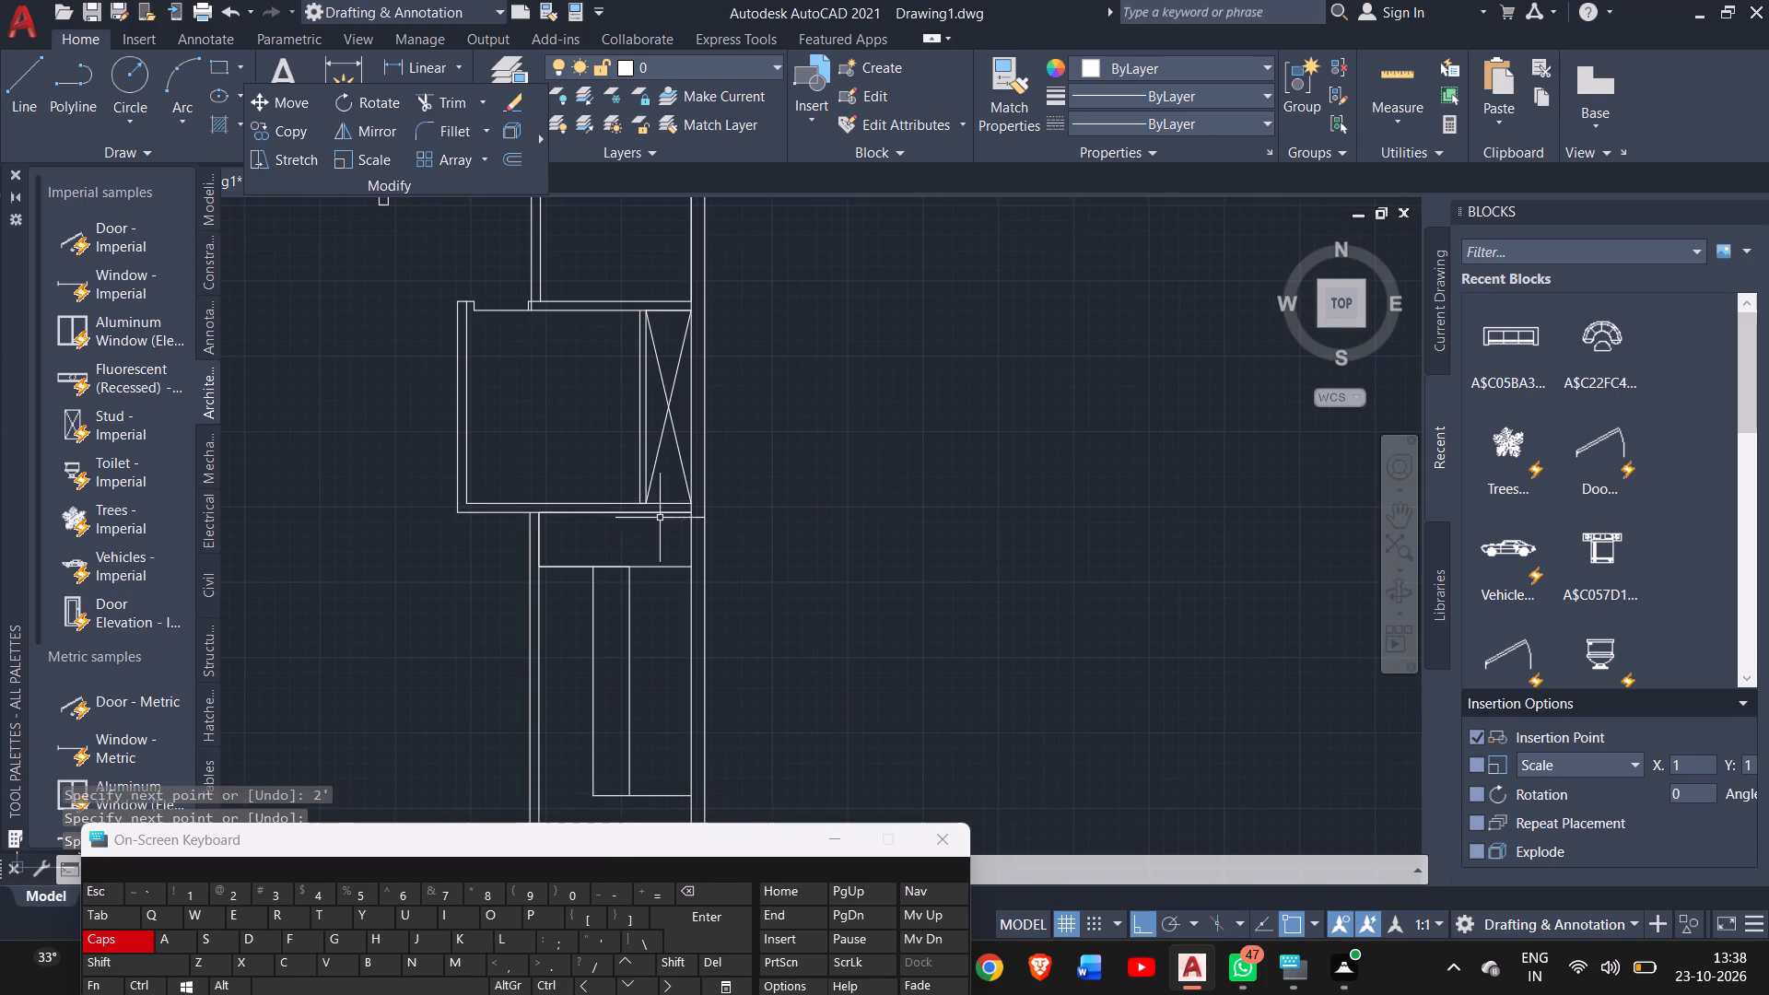
Draw a line from the lower end of the 12'8" line west to the 6" partition.
{"action": "left_click", "coordinate": [5, 88]}
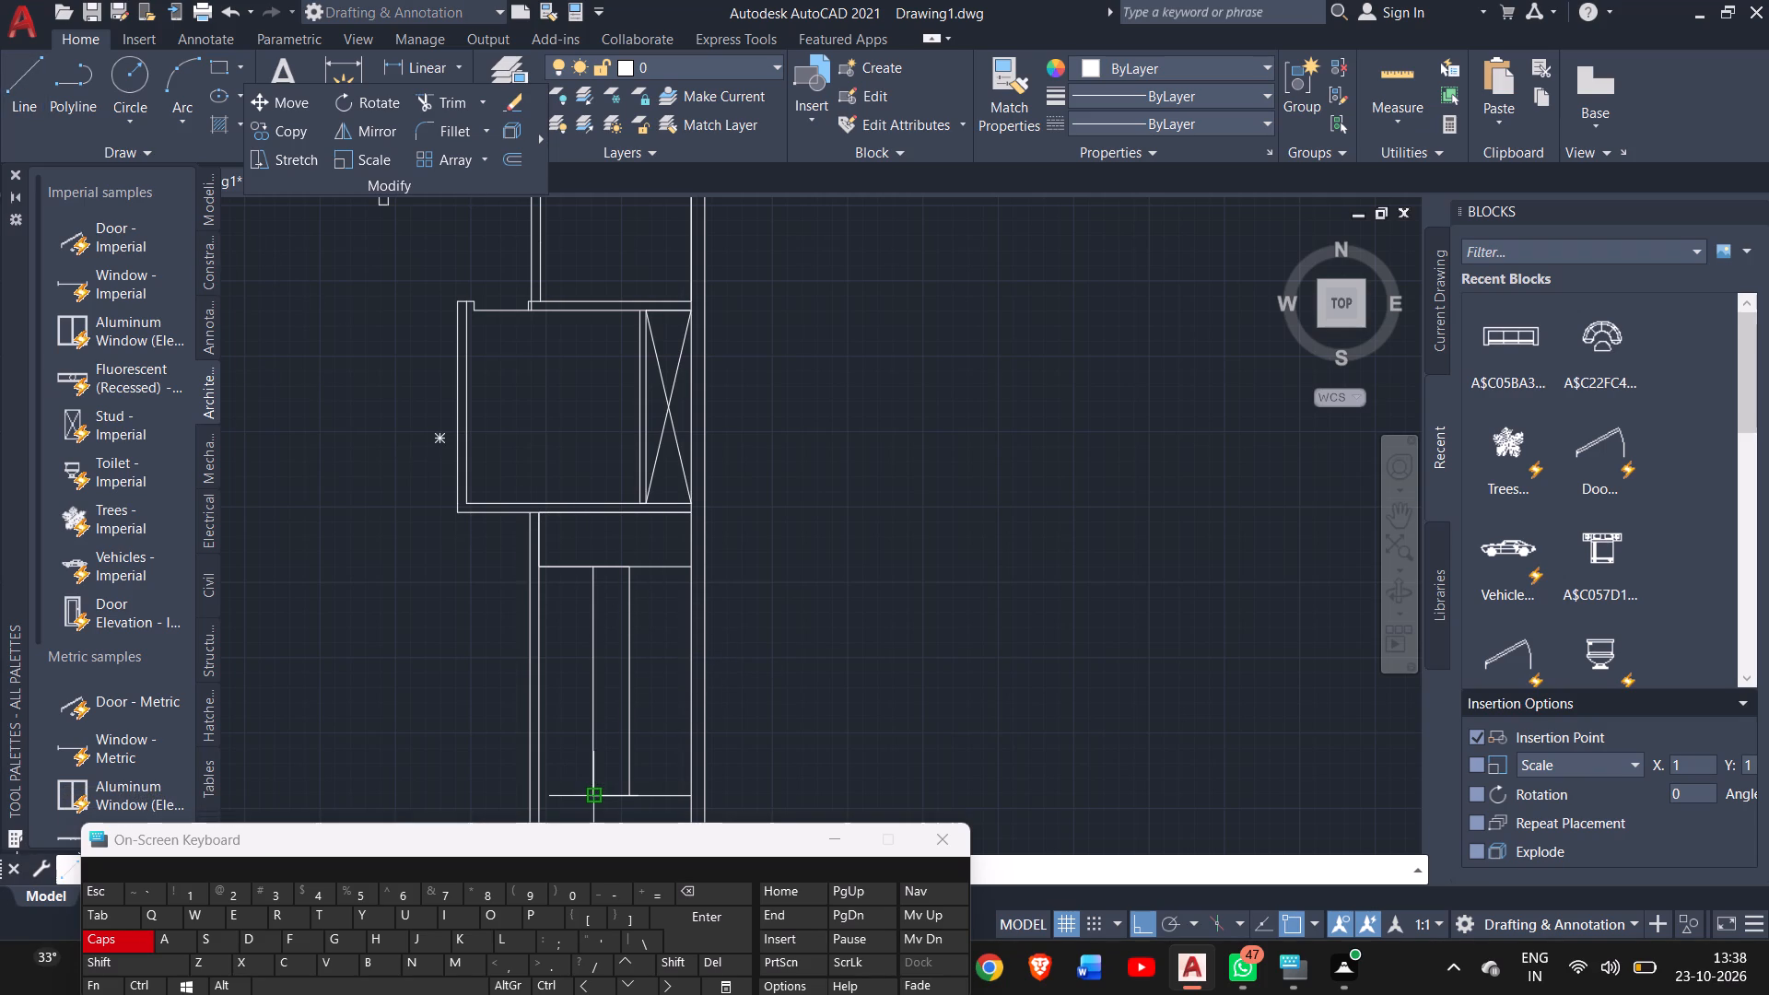
{"action": "left_click_drag", "start_coordinate": [593, 799], "coordinate": [533, 802]}
{"action": "left_click", "coordinate": [533, 802]}
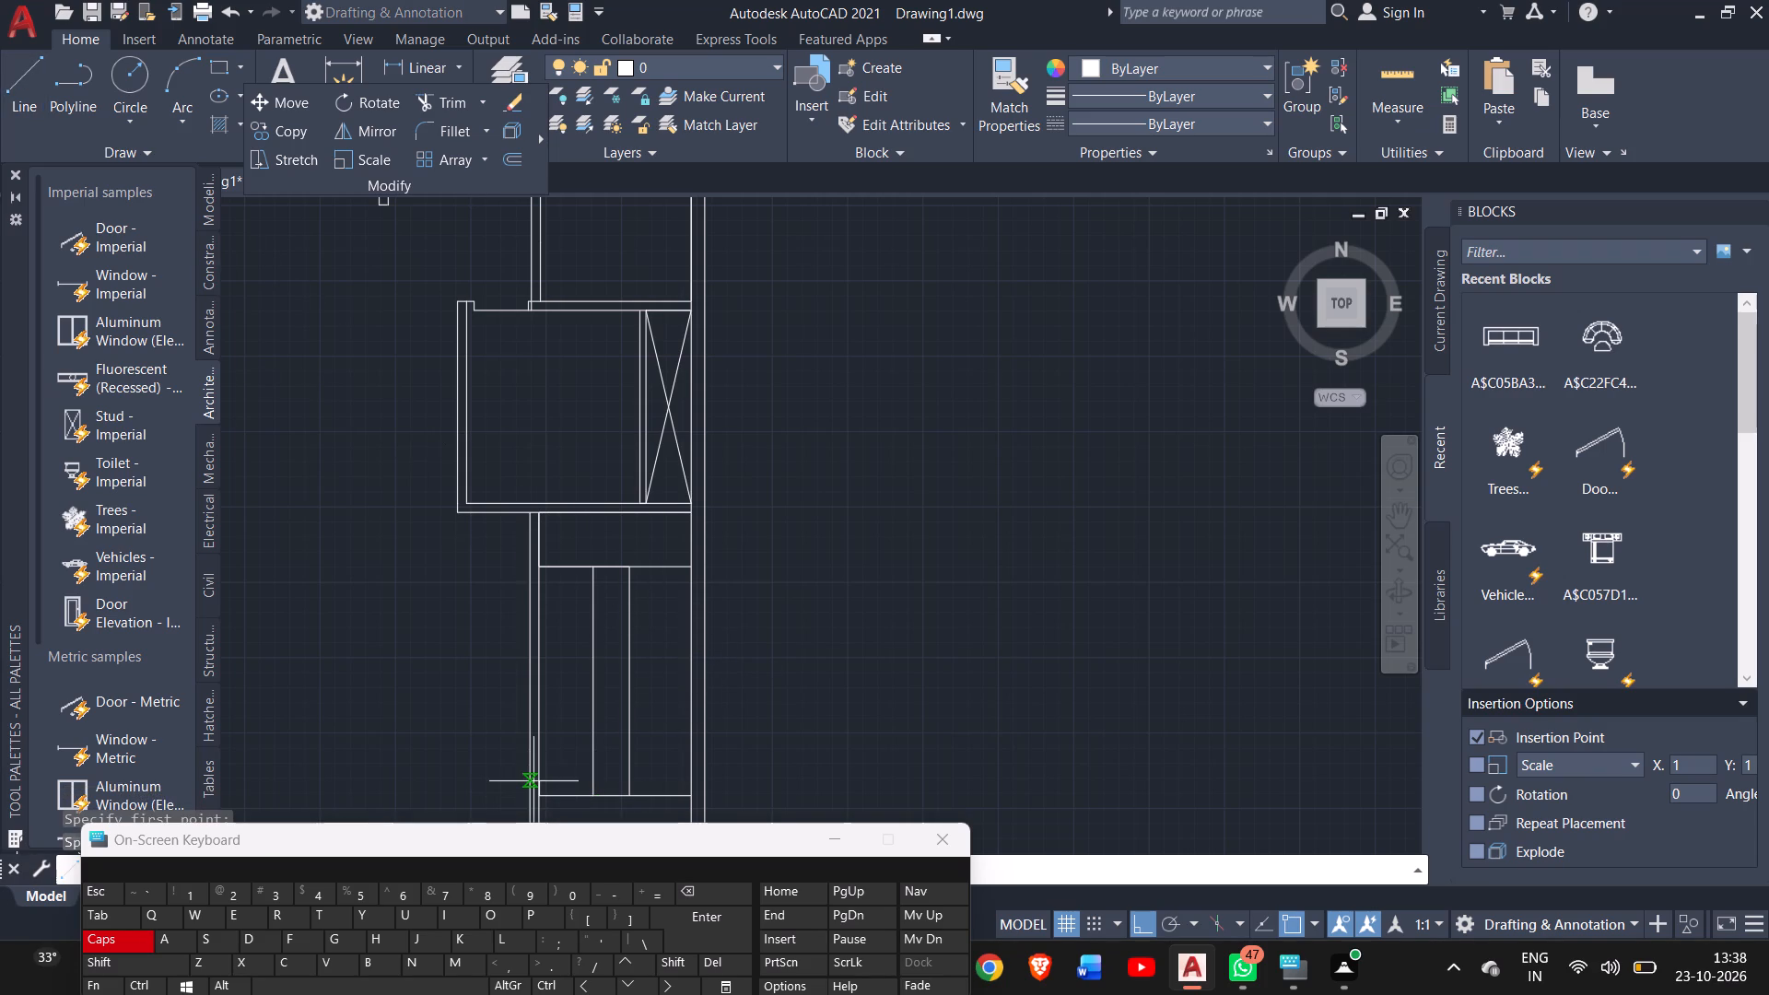
{"action": "right_click", "coordinate": [533, 781]}
{"action": "left_click", "coordinate": [593, 535]}
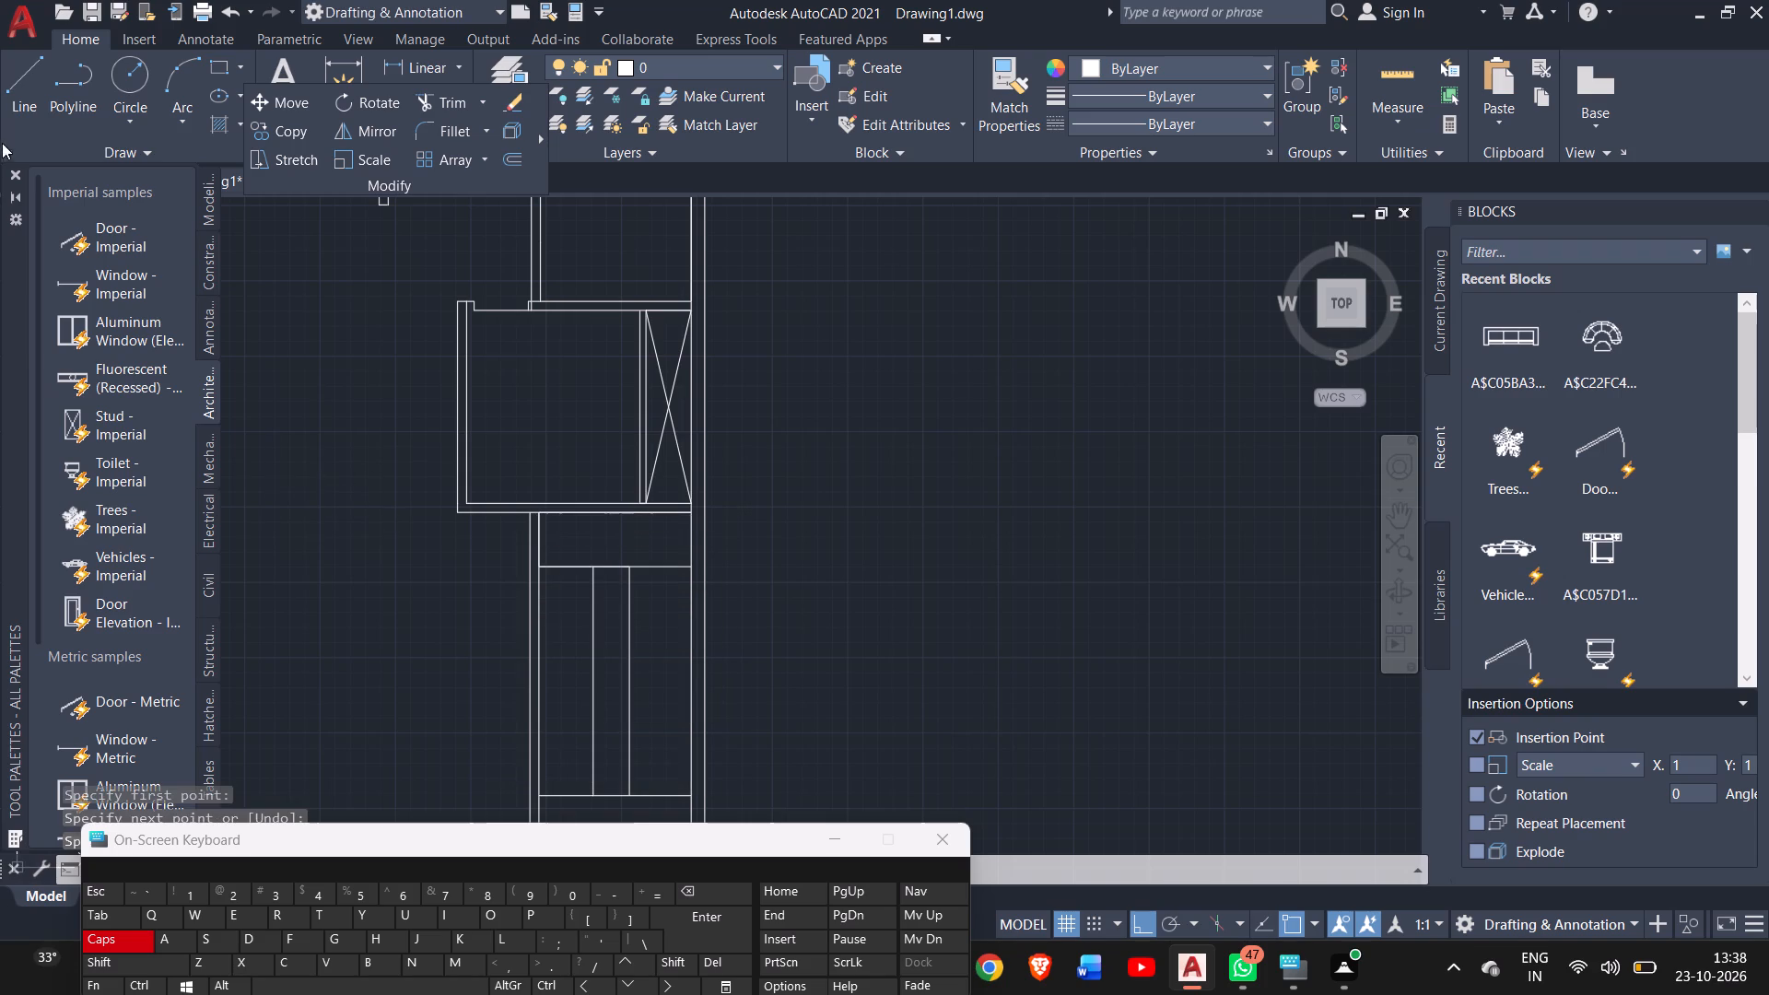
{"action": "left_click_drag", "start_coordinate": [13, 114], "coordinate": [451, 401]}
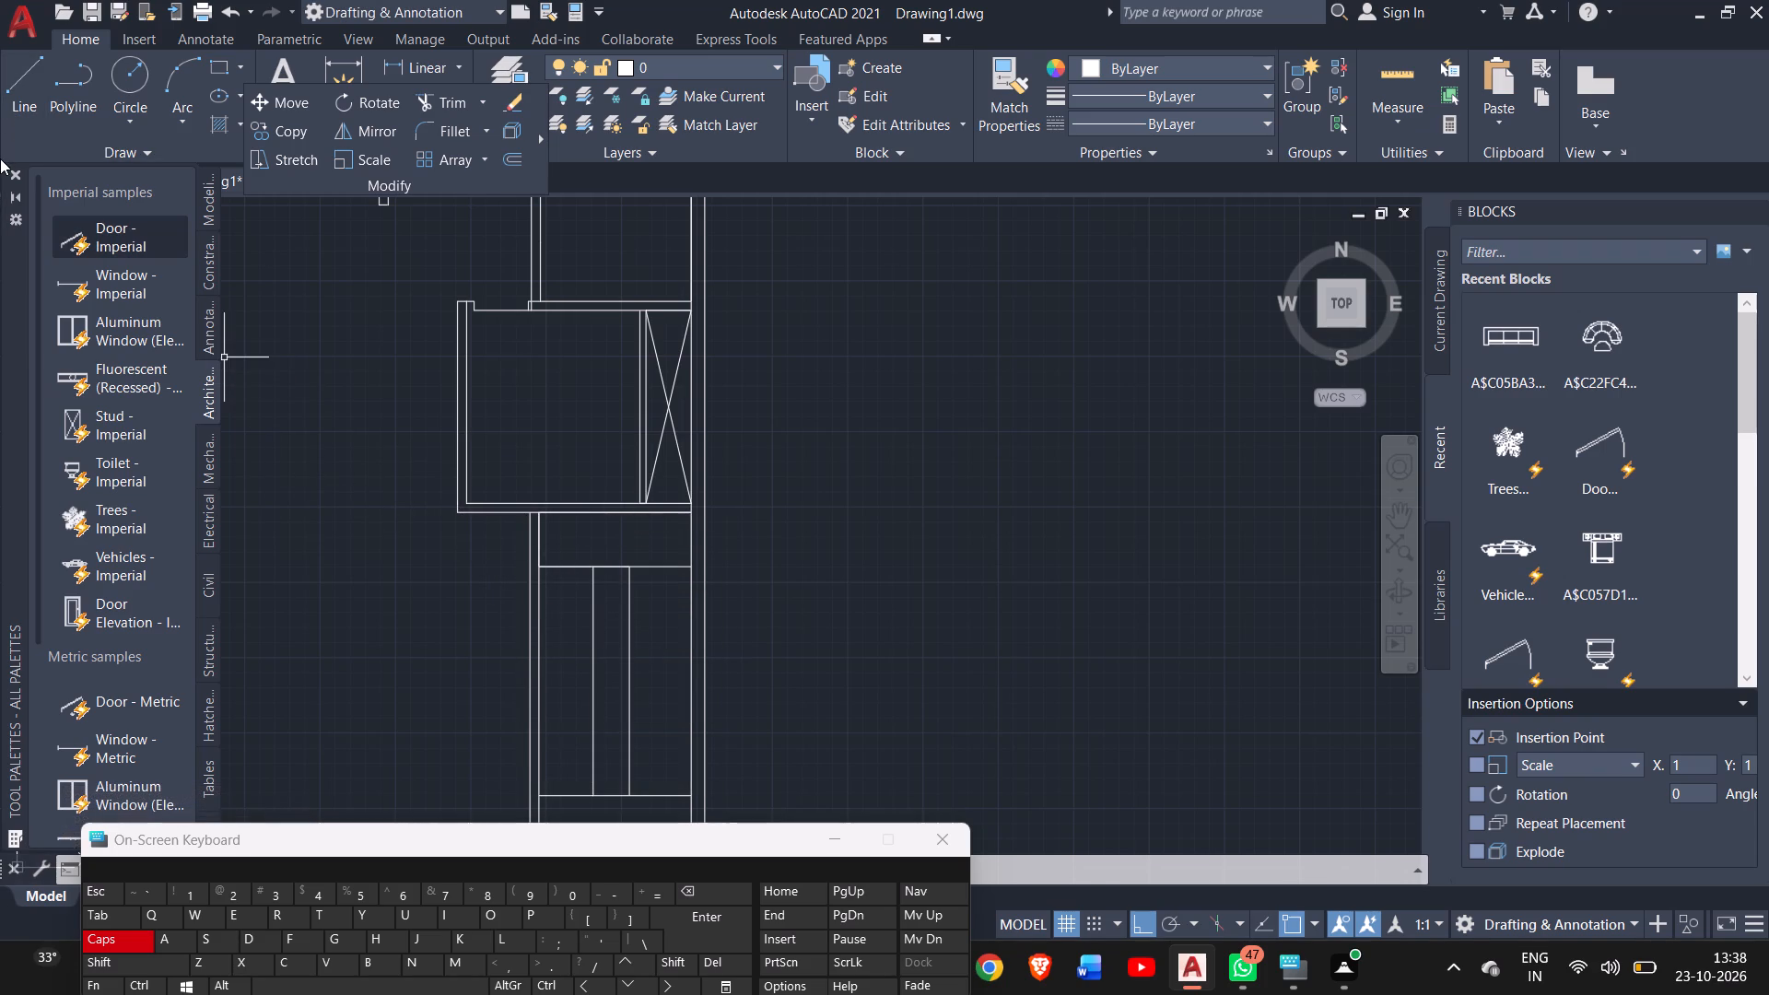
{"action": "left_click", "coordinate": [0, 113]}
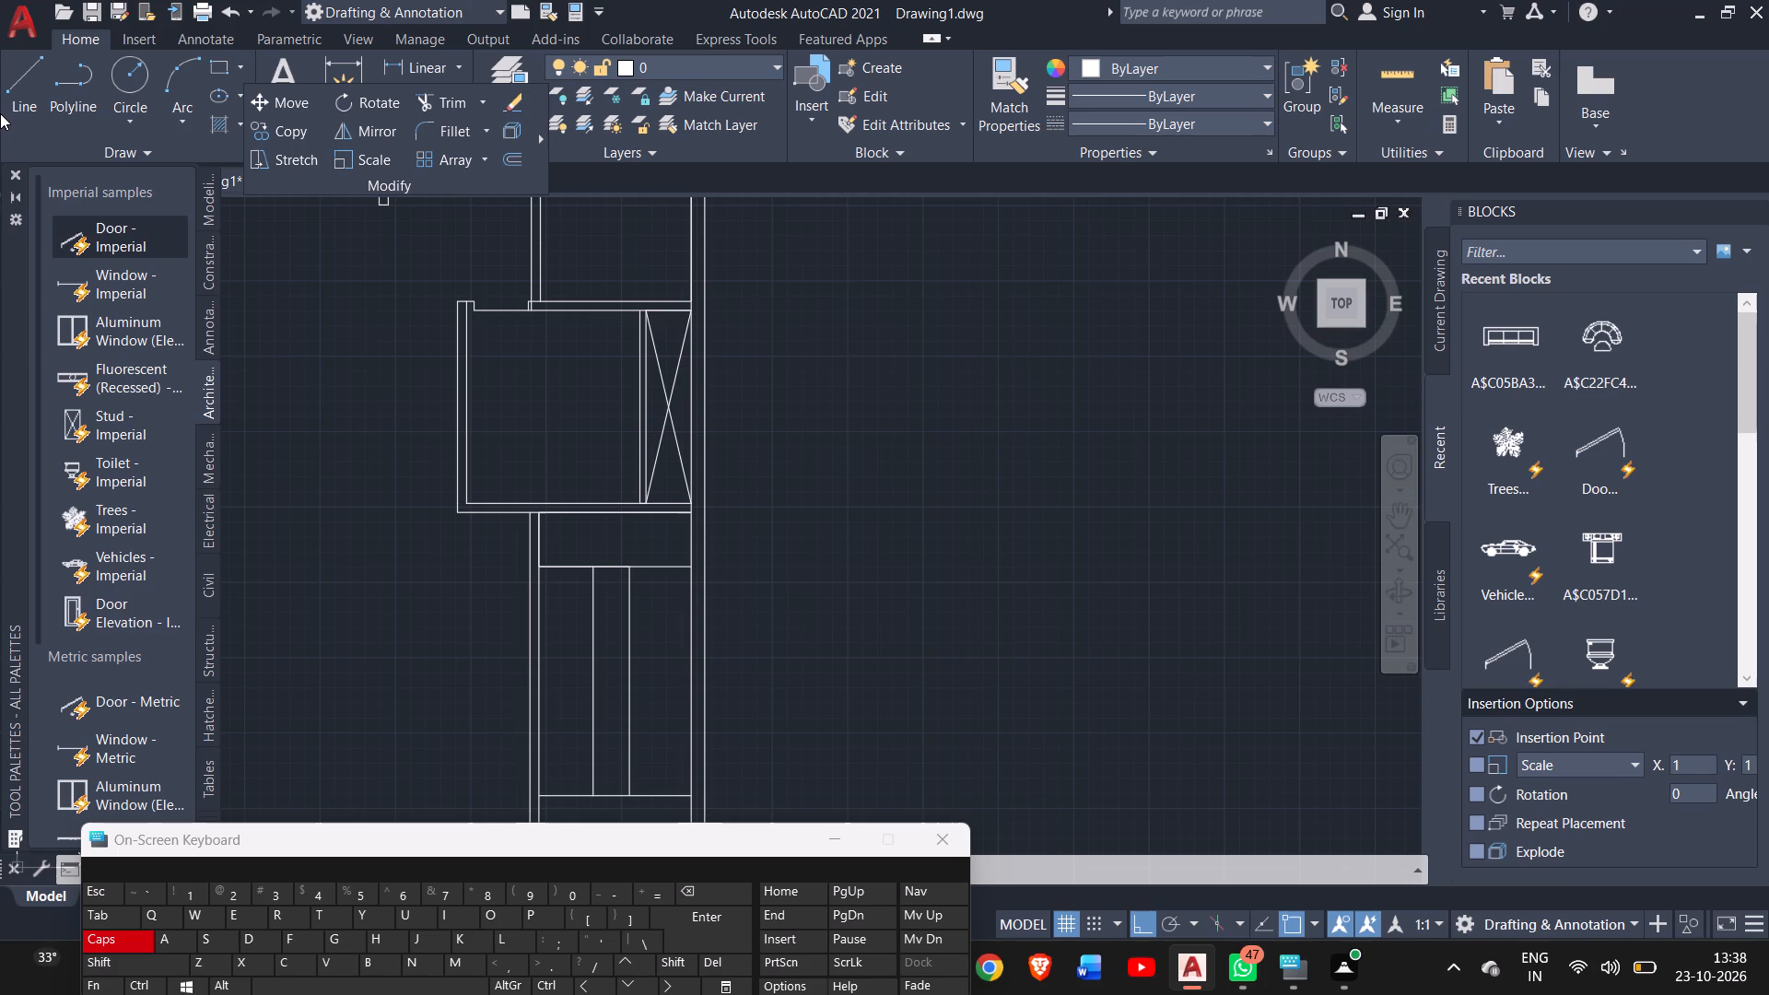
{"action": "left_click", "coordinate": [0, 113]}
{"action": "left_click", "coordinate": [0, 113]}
Draw a continuous zigzag line from the partition end of the 3' line, making three cross lines 1' apart to the east wall's inner face.
{"action": "left_click", "coordinate": [28, 84]}
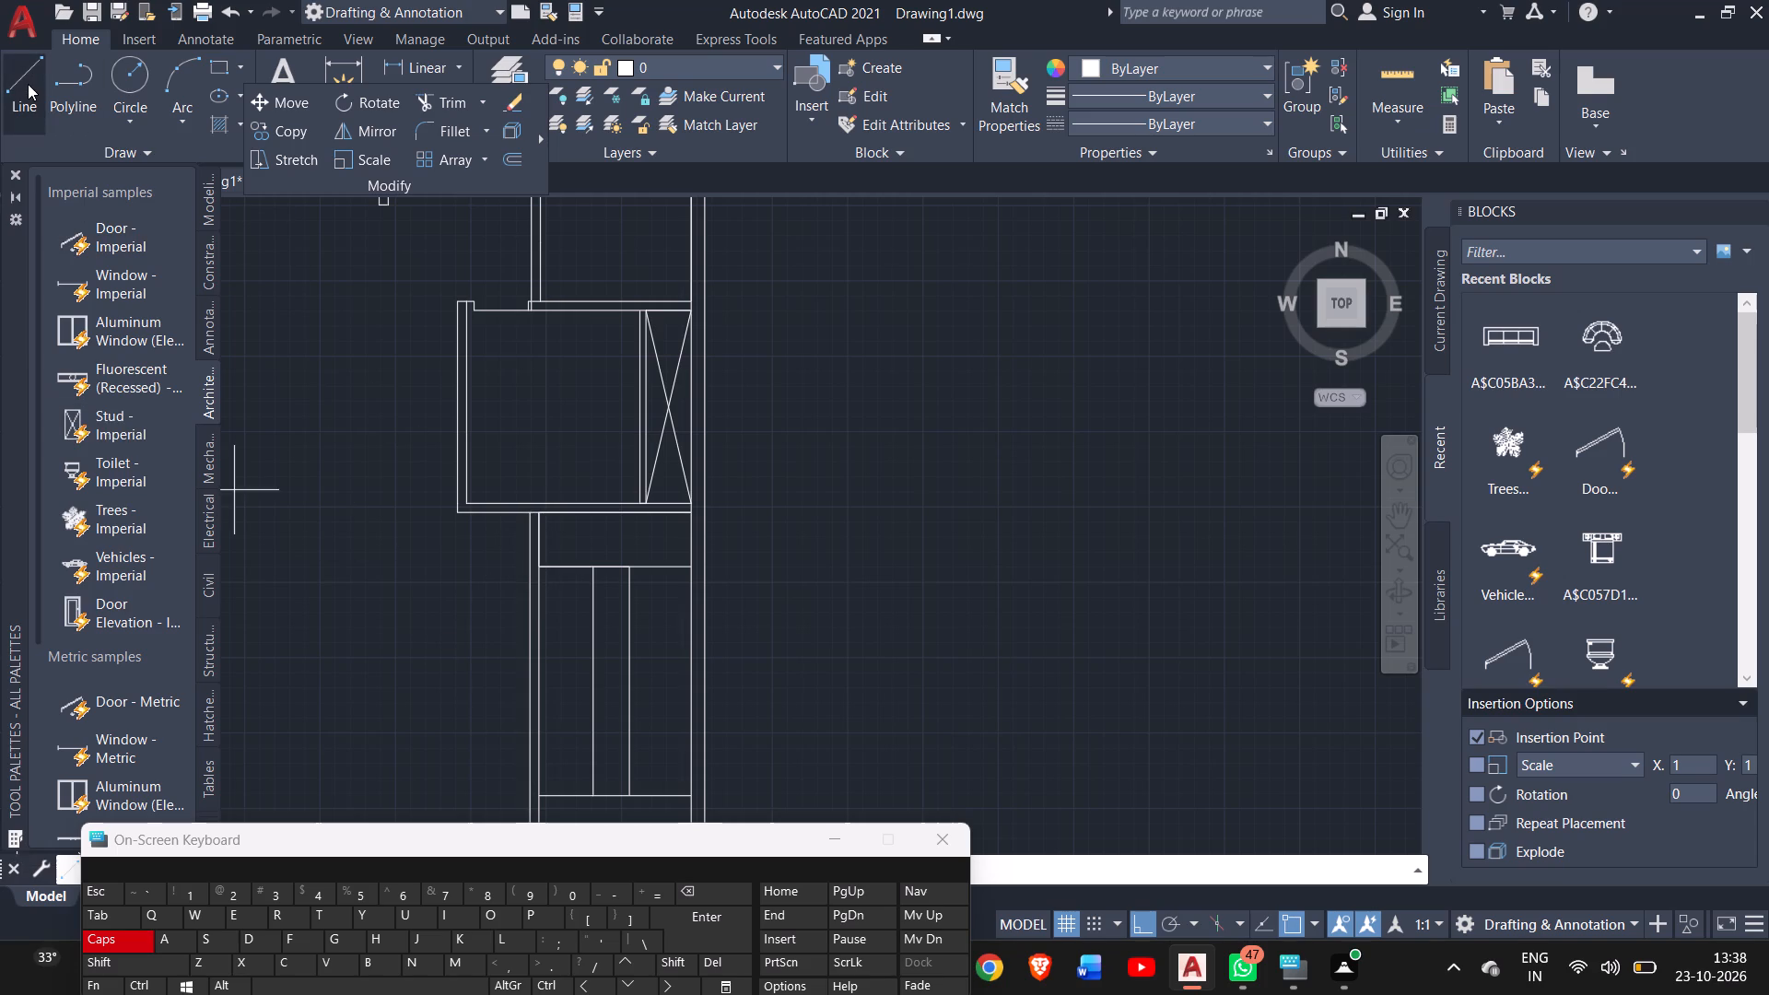
{"action": "double_click", "coordinate": [28, 84]}
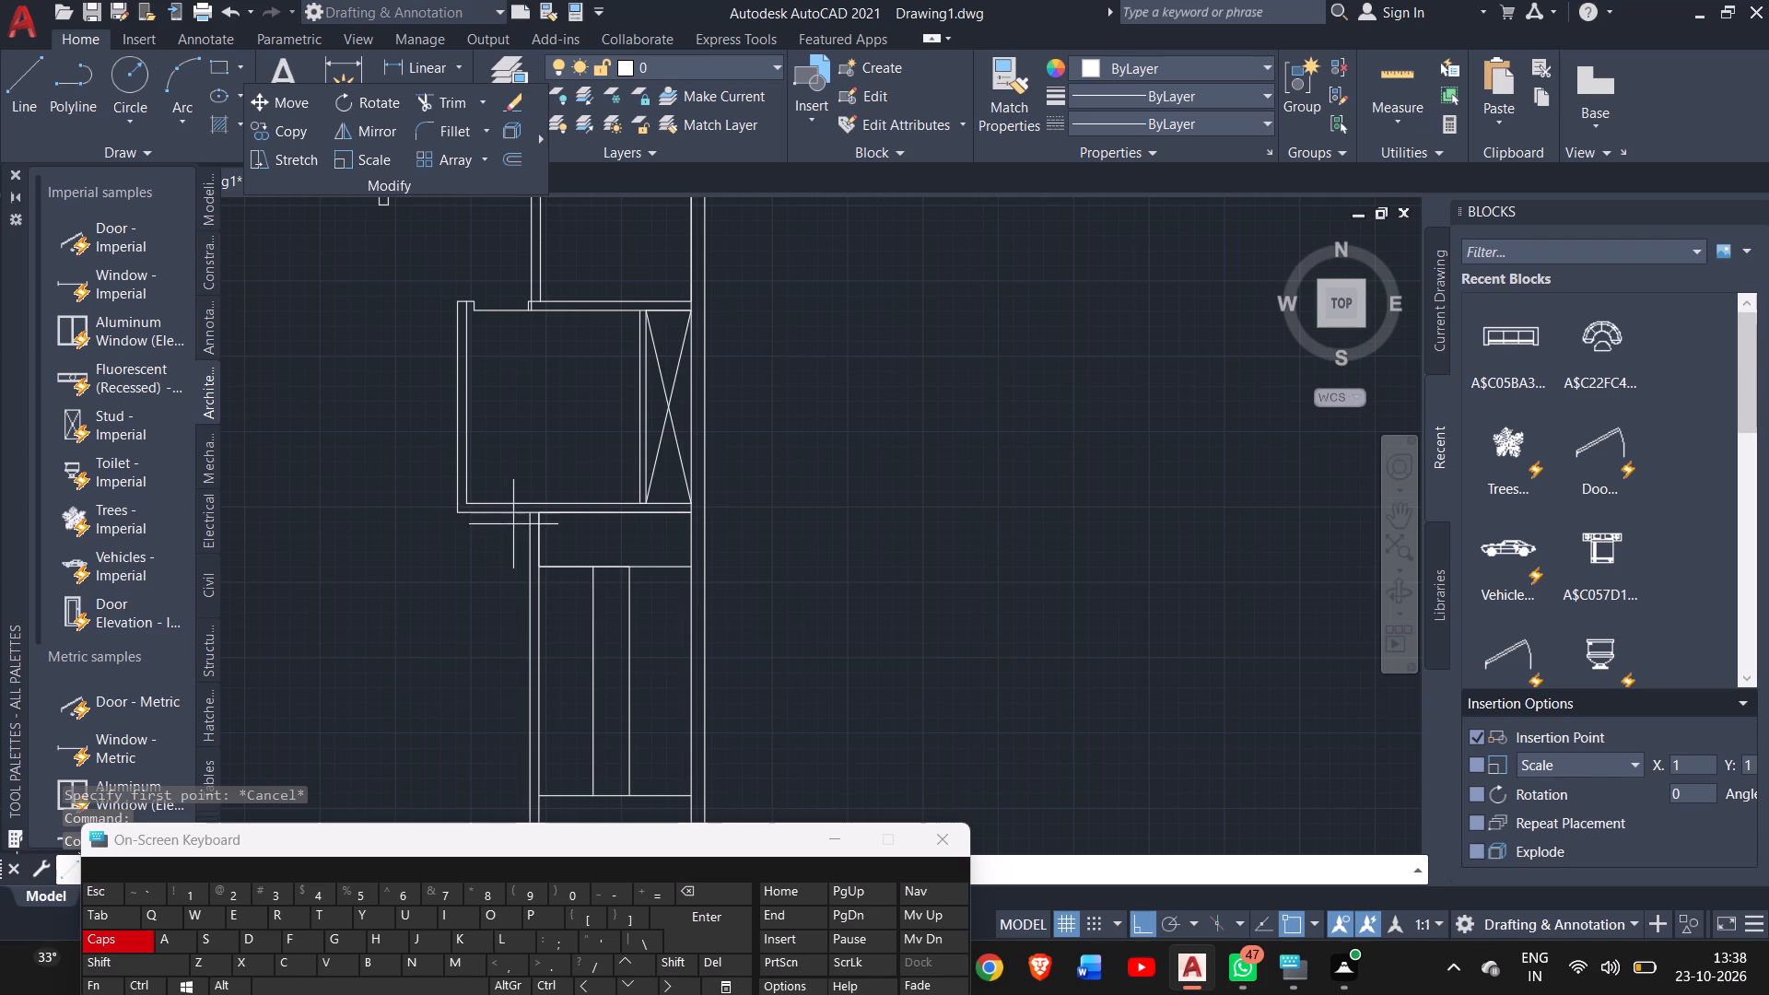
{"action": "left_click_drag", "start_coordinate": [544, 568], "coordinate": [554, 591]}
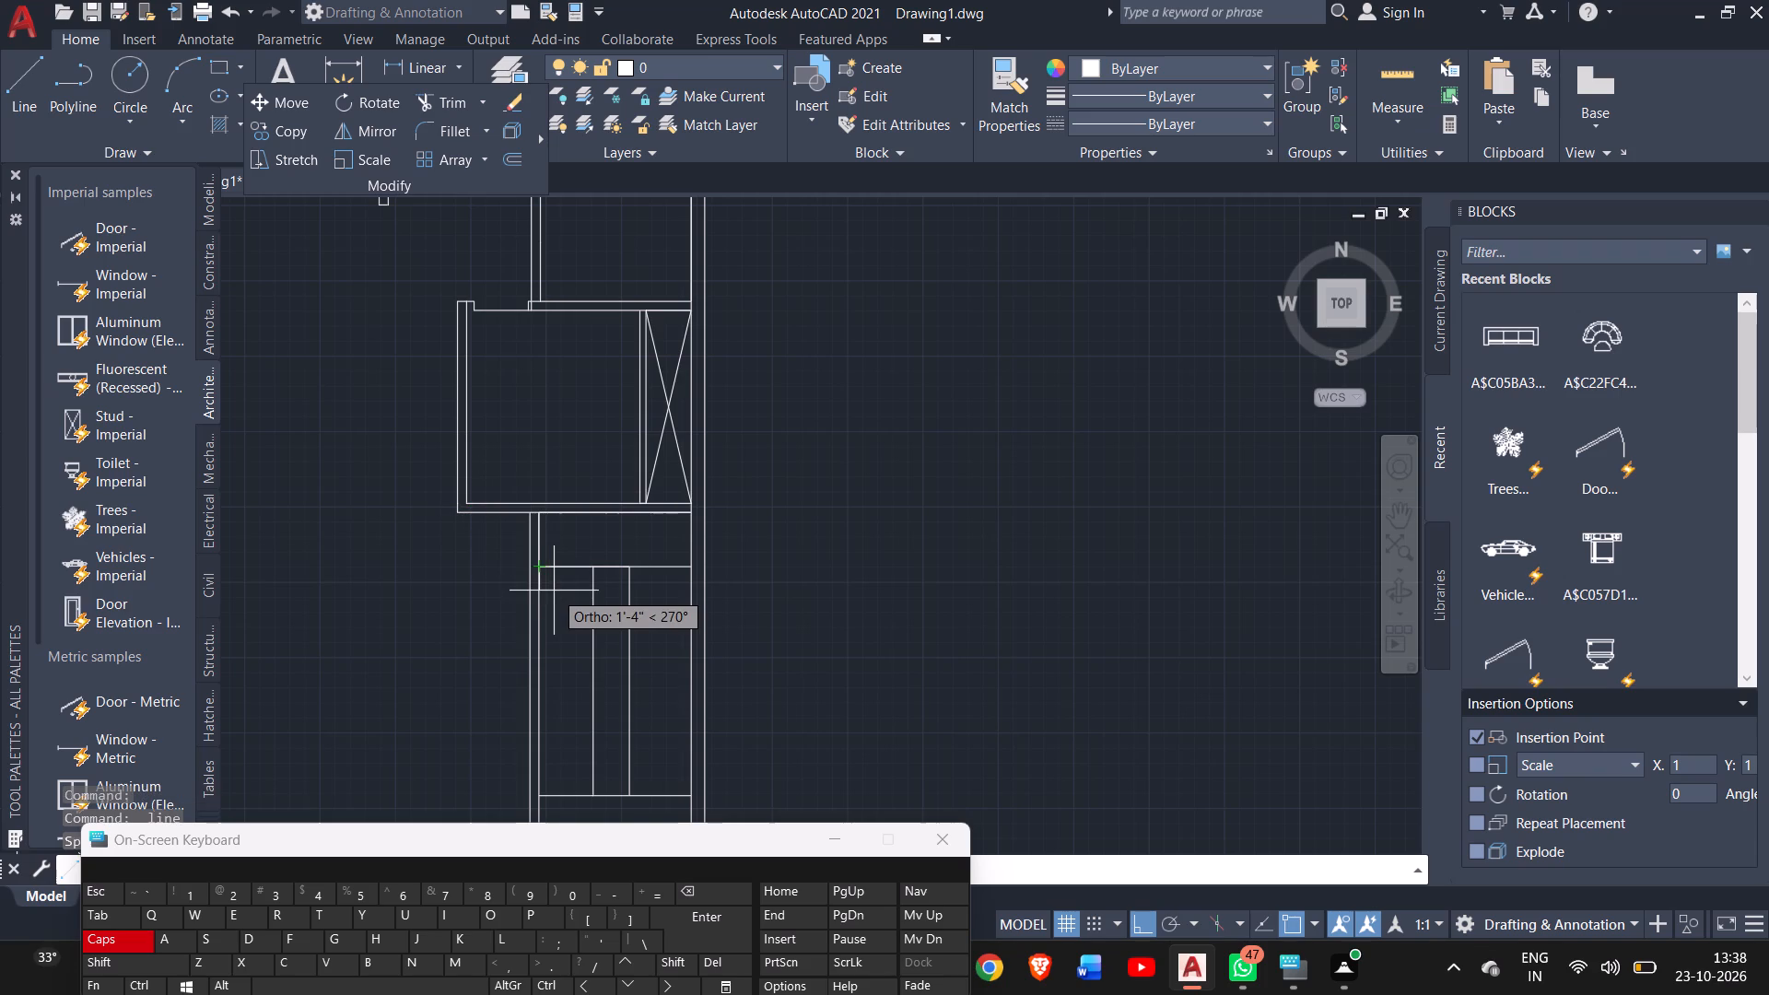
{"action": "type", "text": "1'"}
{"action": "key", "text": "Return"}
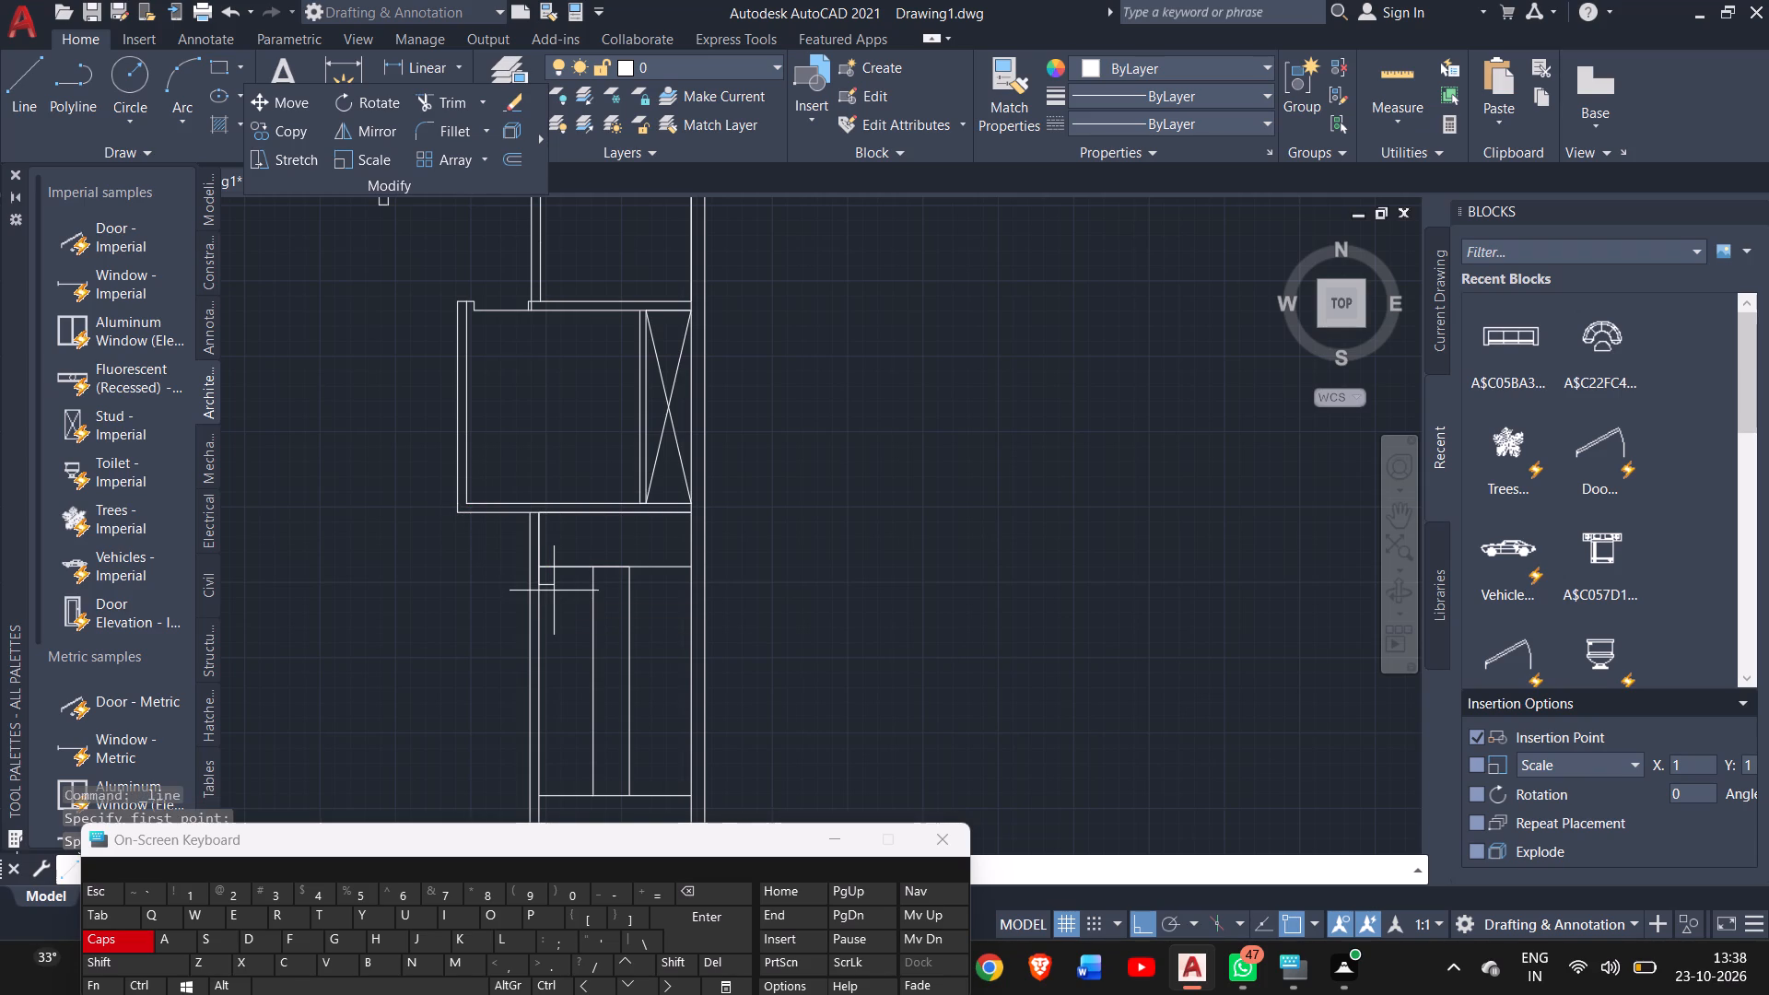
{"action": "left_click", "coordinate": [695, 582]}
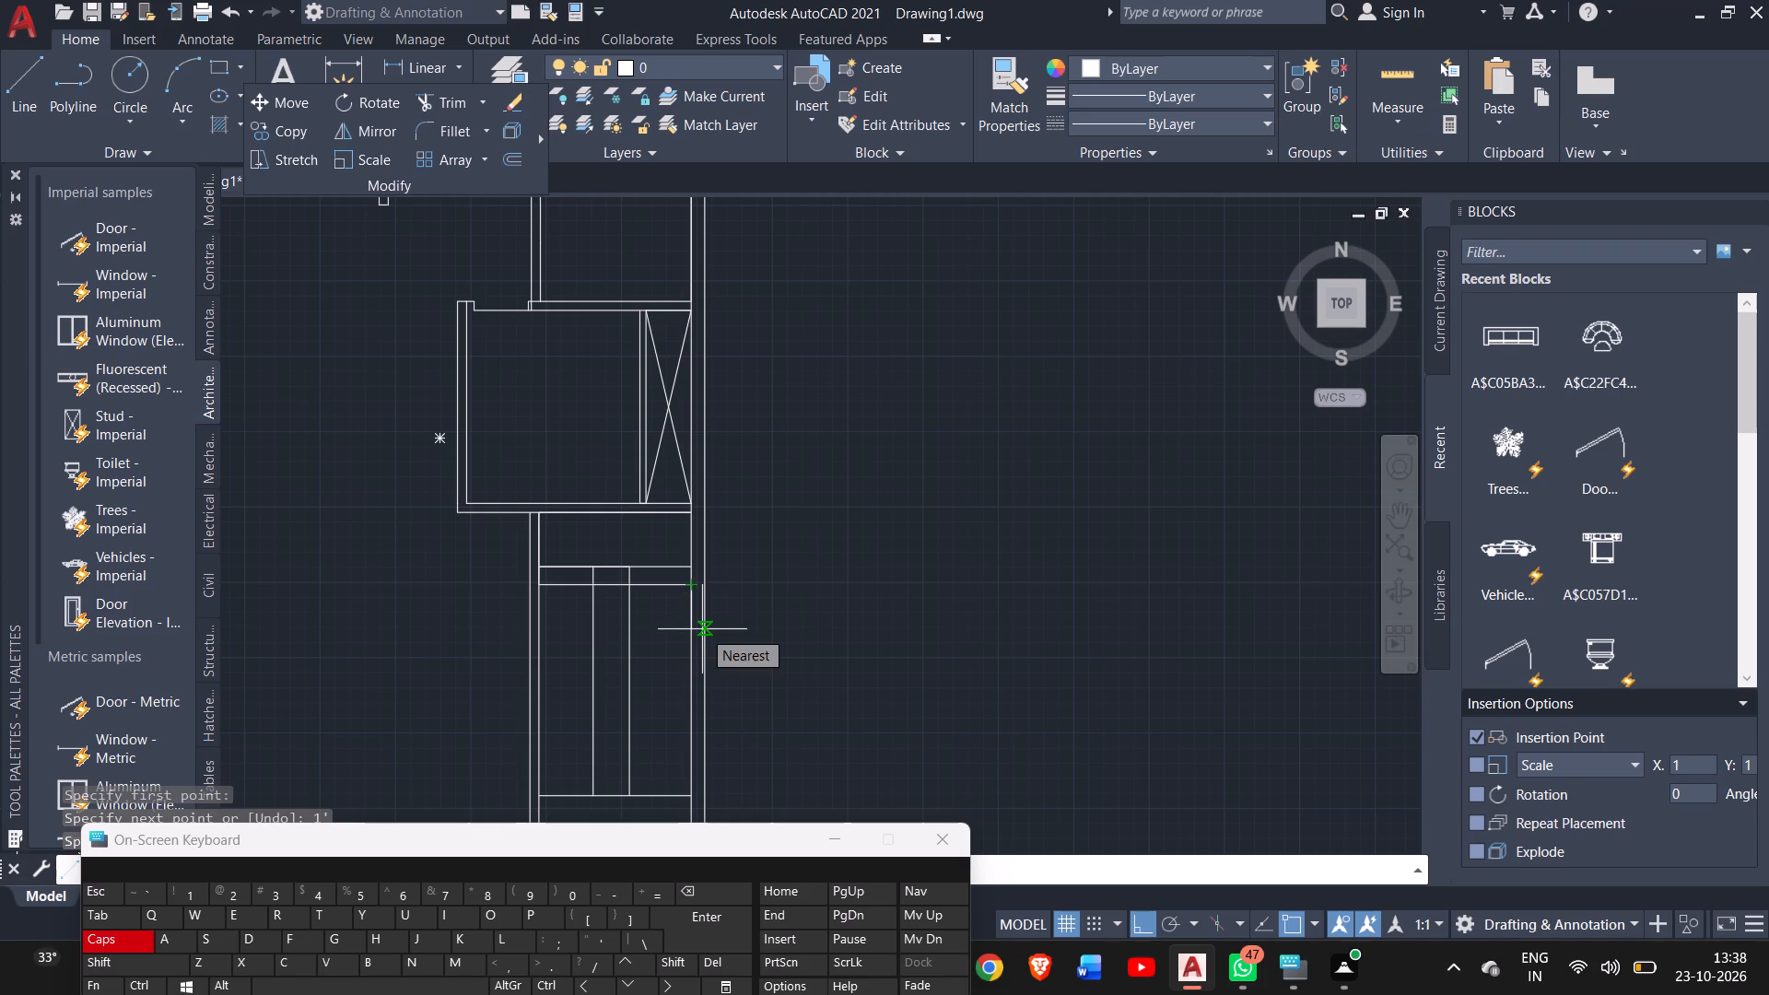
{"action": "type", "text": "1'"}
{"action": "key", "text": "Return"}
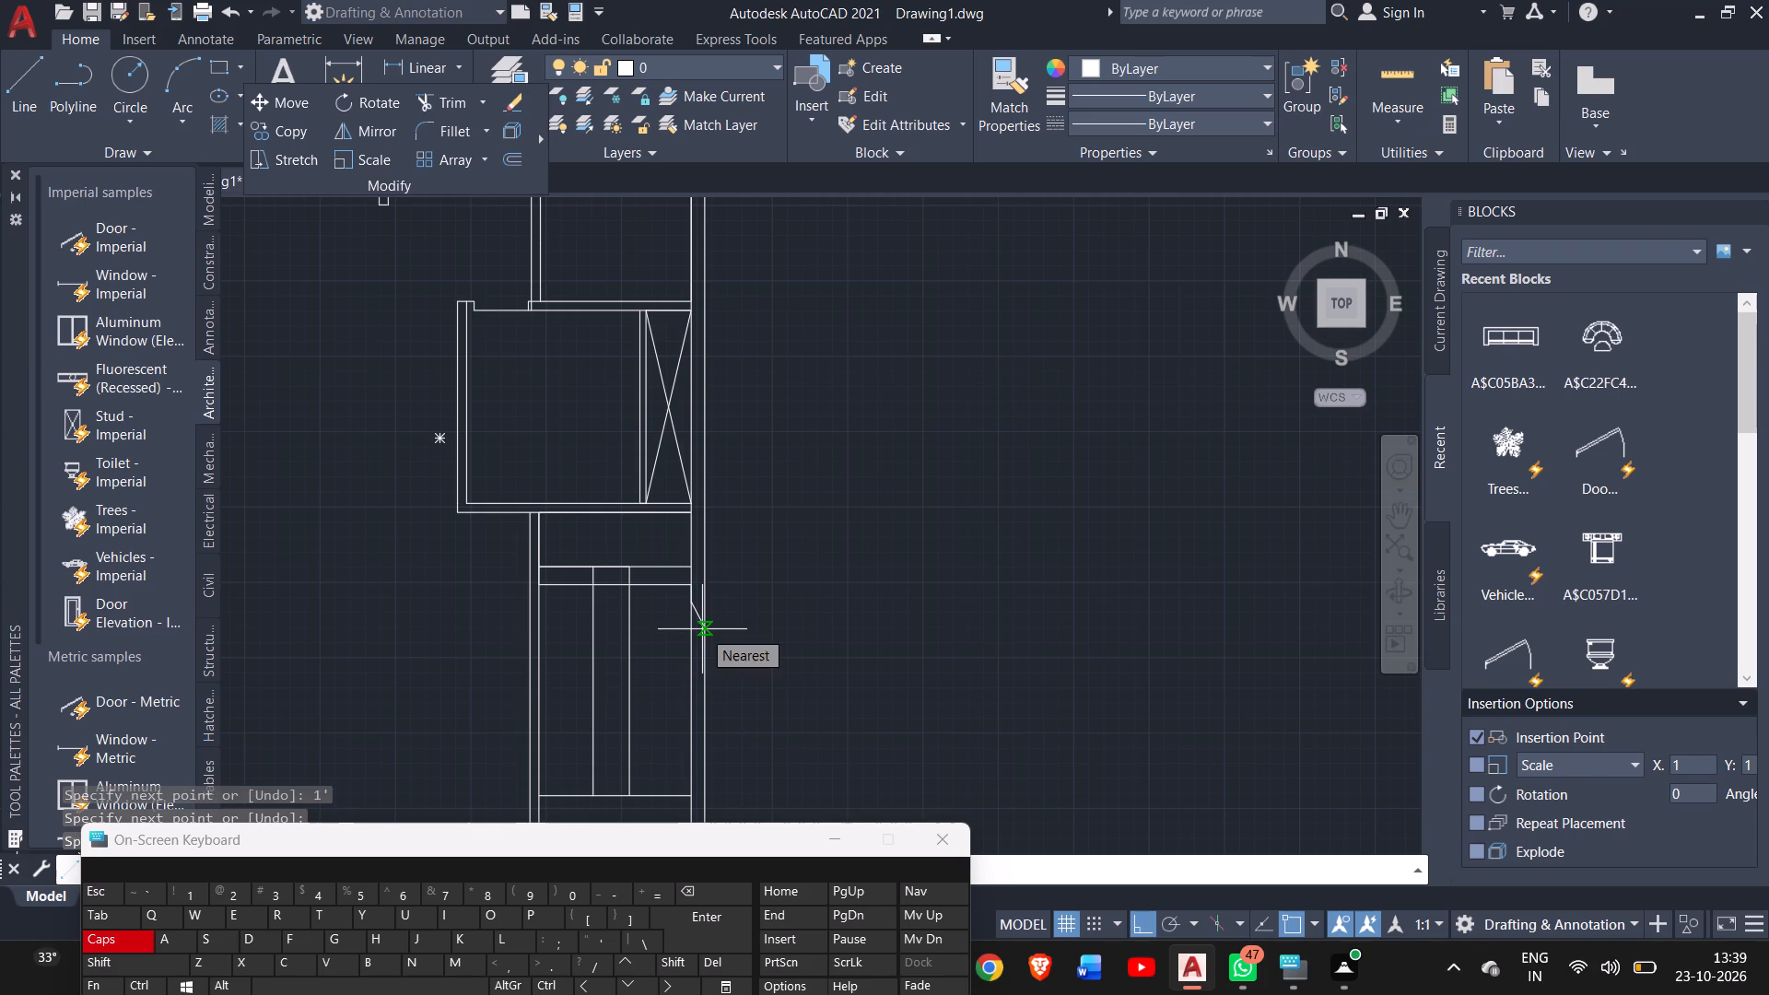
{"action": "left_click", "coordinate": [542, 606]}
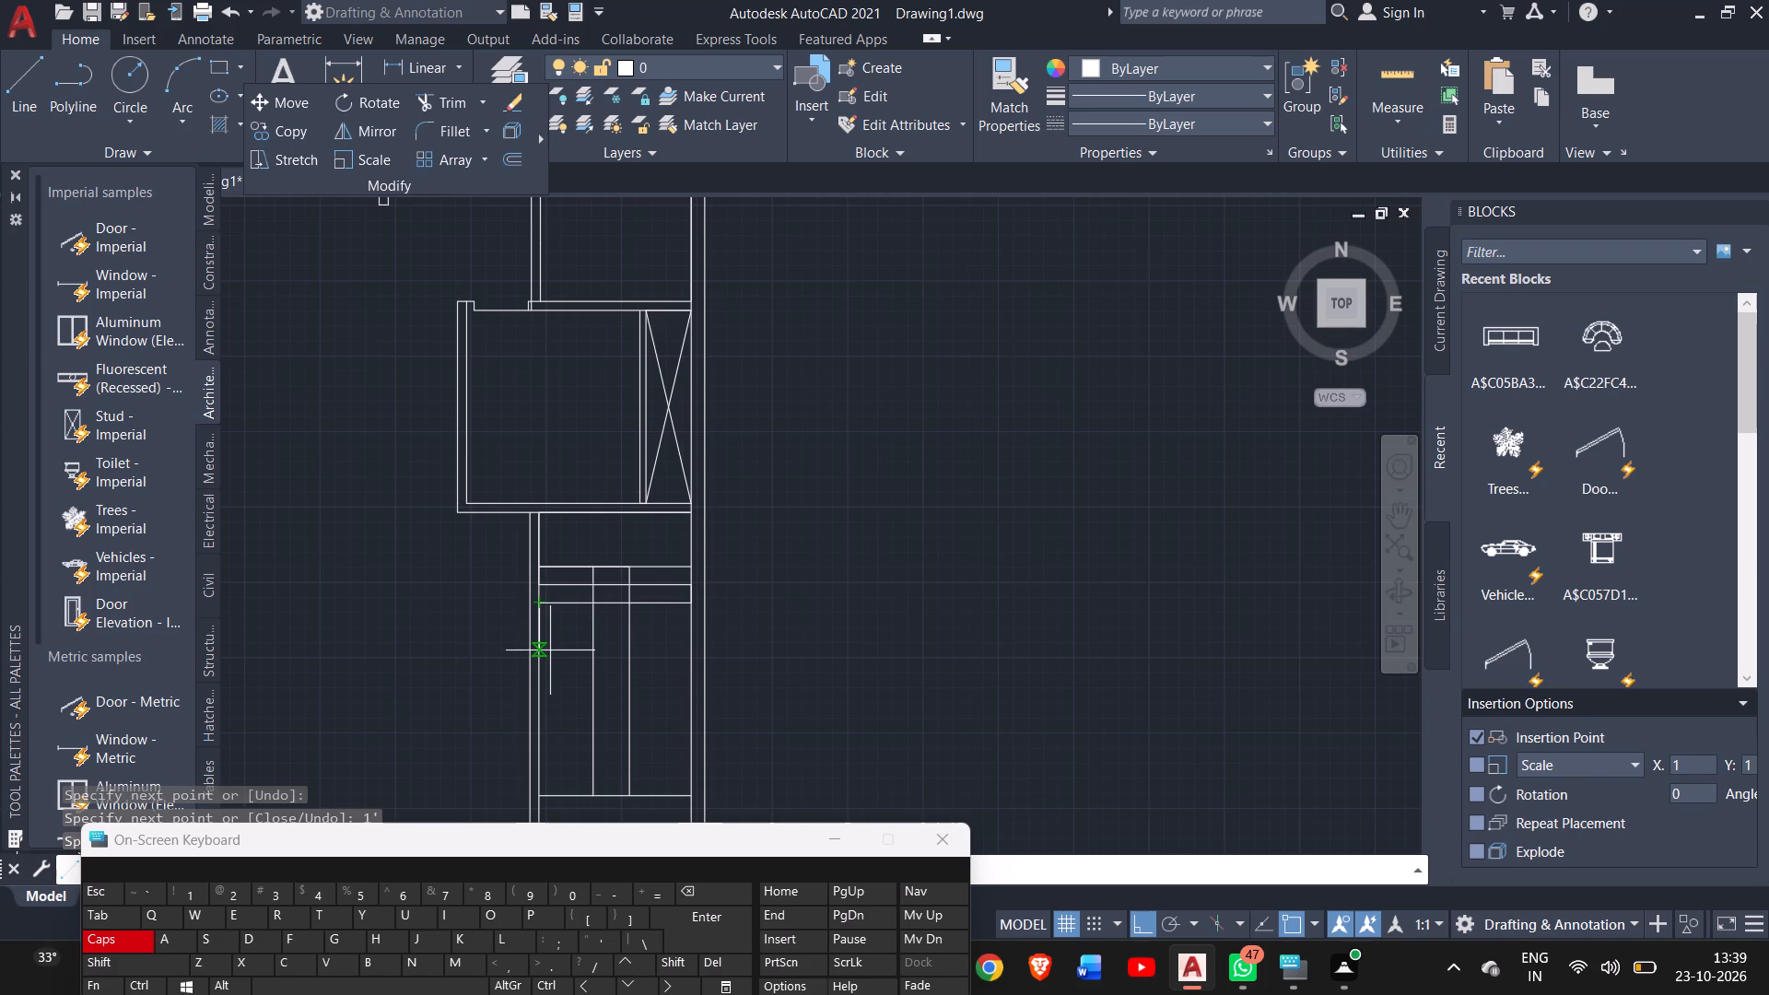
{"action": "type", "text": "1'"}
{"action": "key", "text": "Return"}
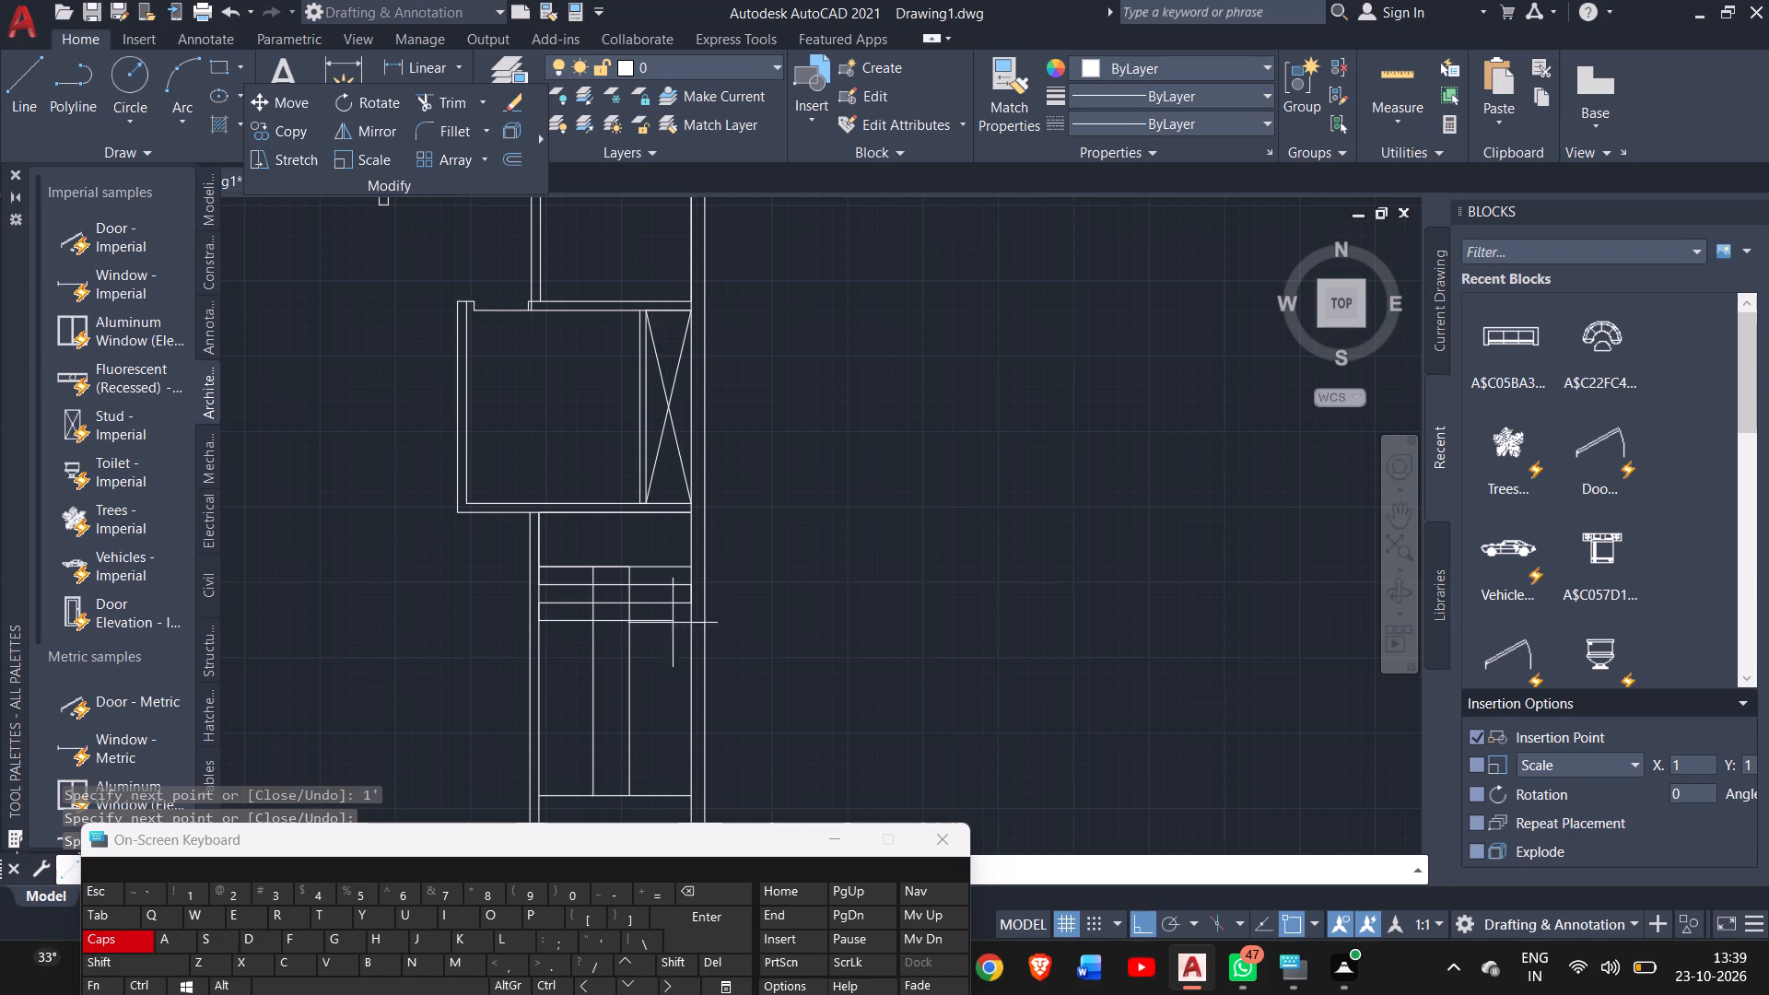
{"action": "left_click", "coordinate": [688, 617]}
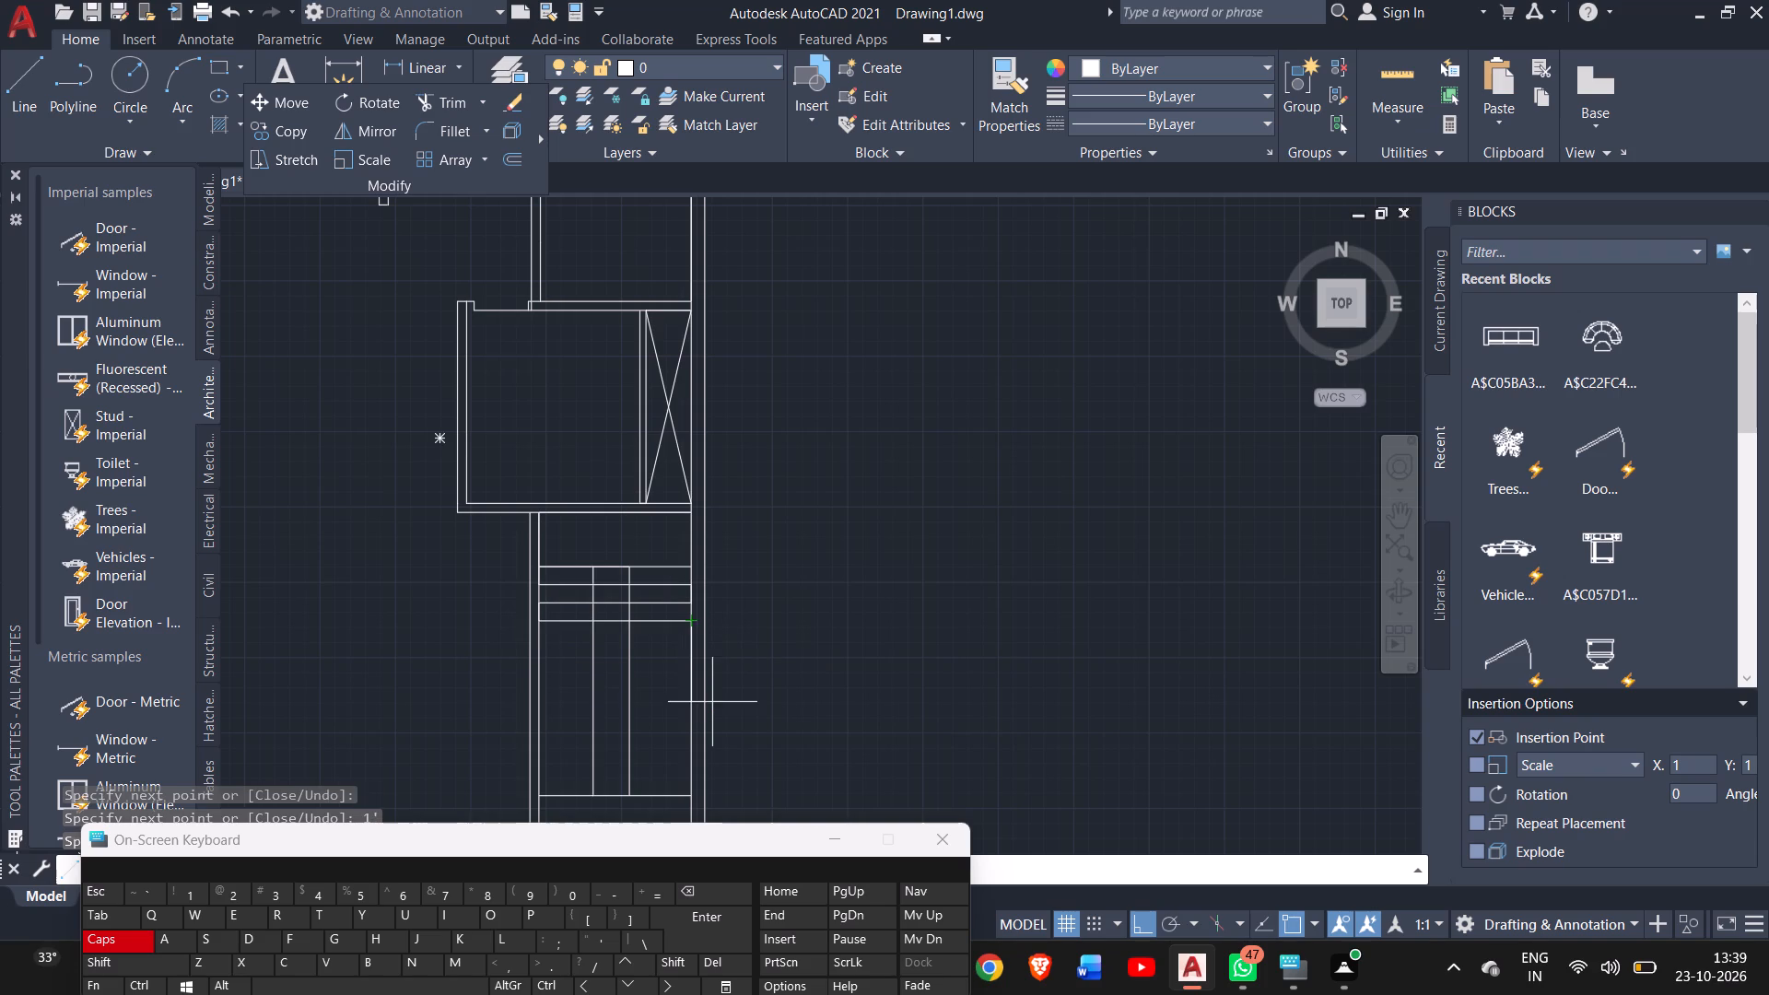
Continue the zigzag line down the staircase area with two more cross lines 1' apart between the east wall and the partition.
{"action": "type", "text": "1'"}
{"action": "key", "text": "Return"}
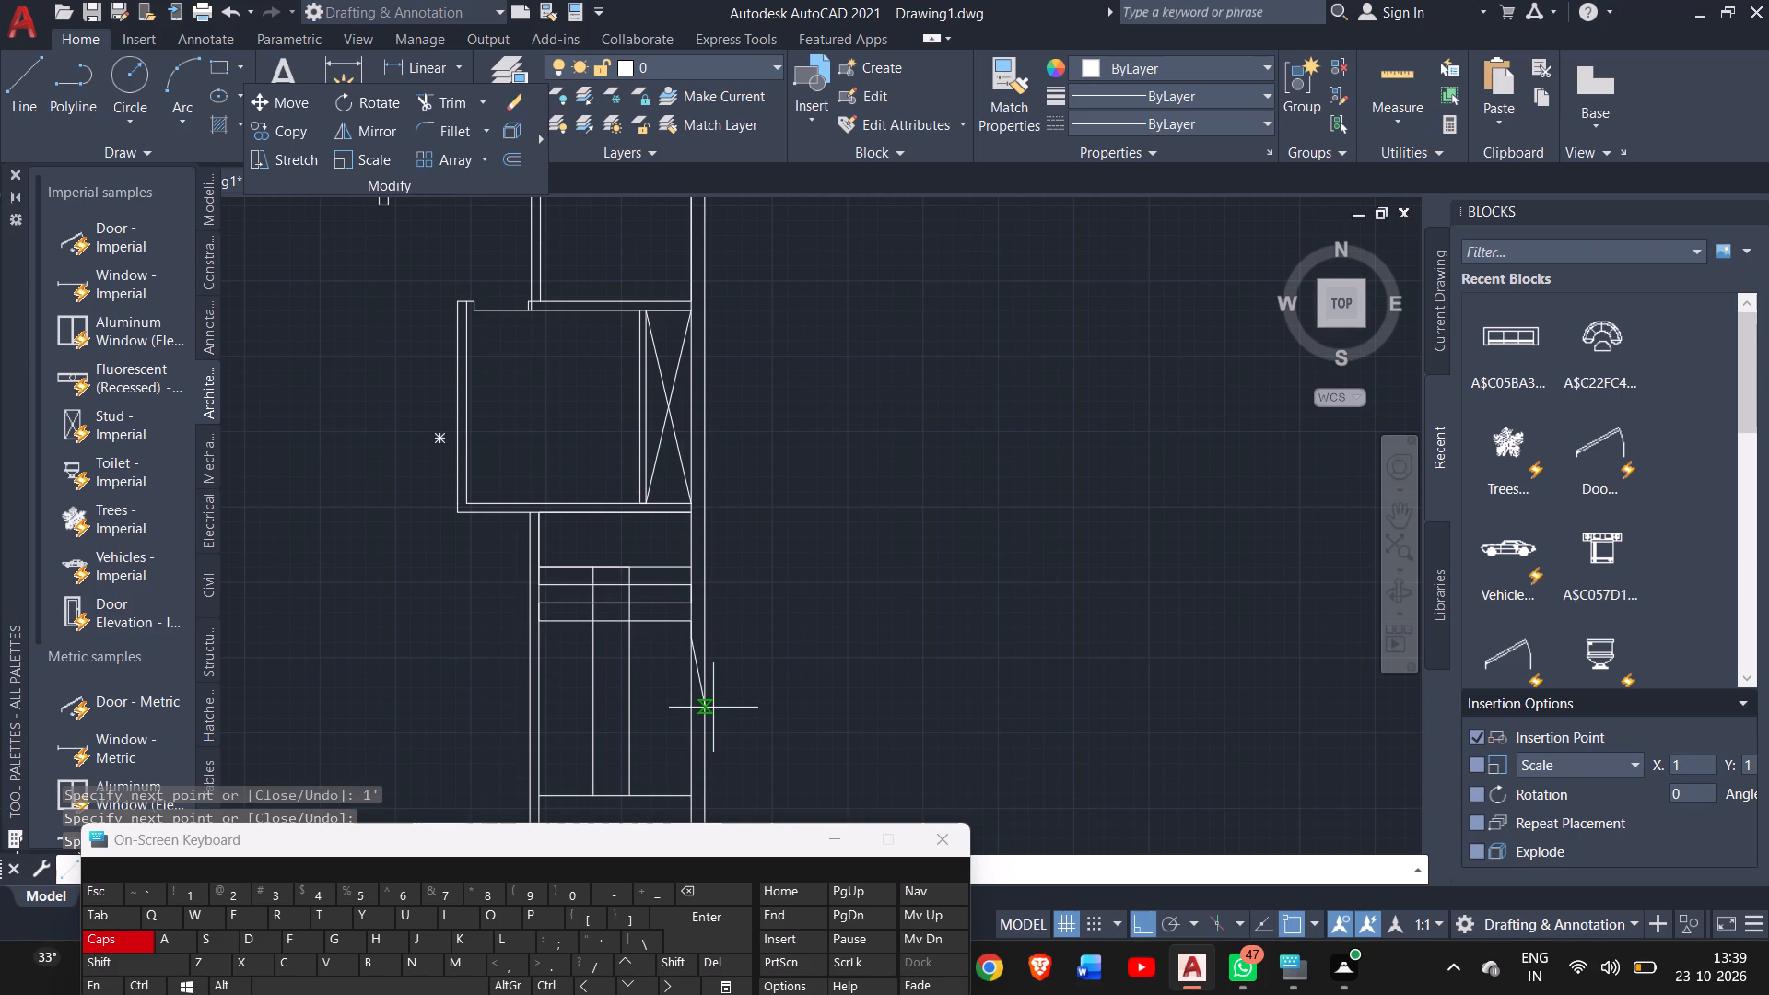
{"action": "double_click", "coordinate": [547, 643]}
{"action": "left_click", "coordinate": [547, 643]}
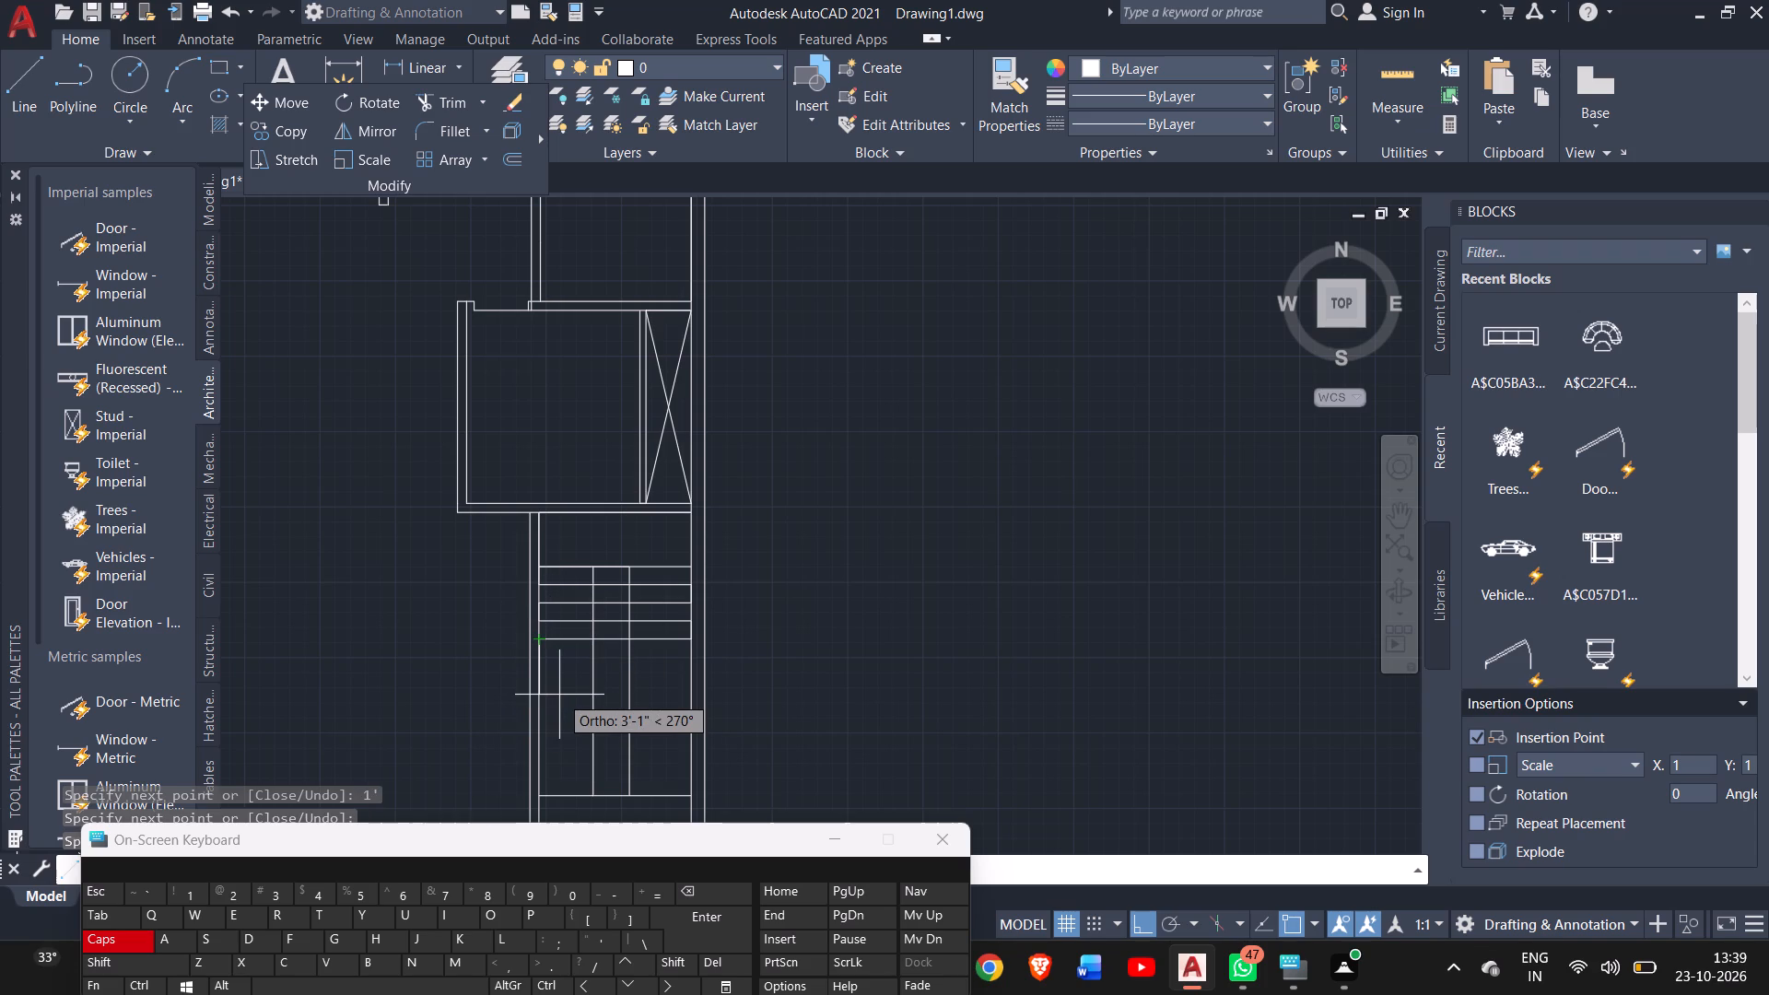
{"action": "type", "text": "1'"}
{"action": "key", "text": "Return"}
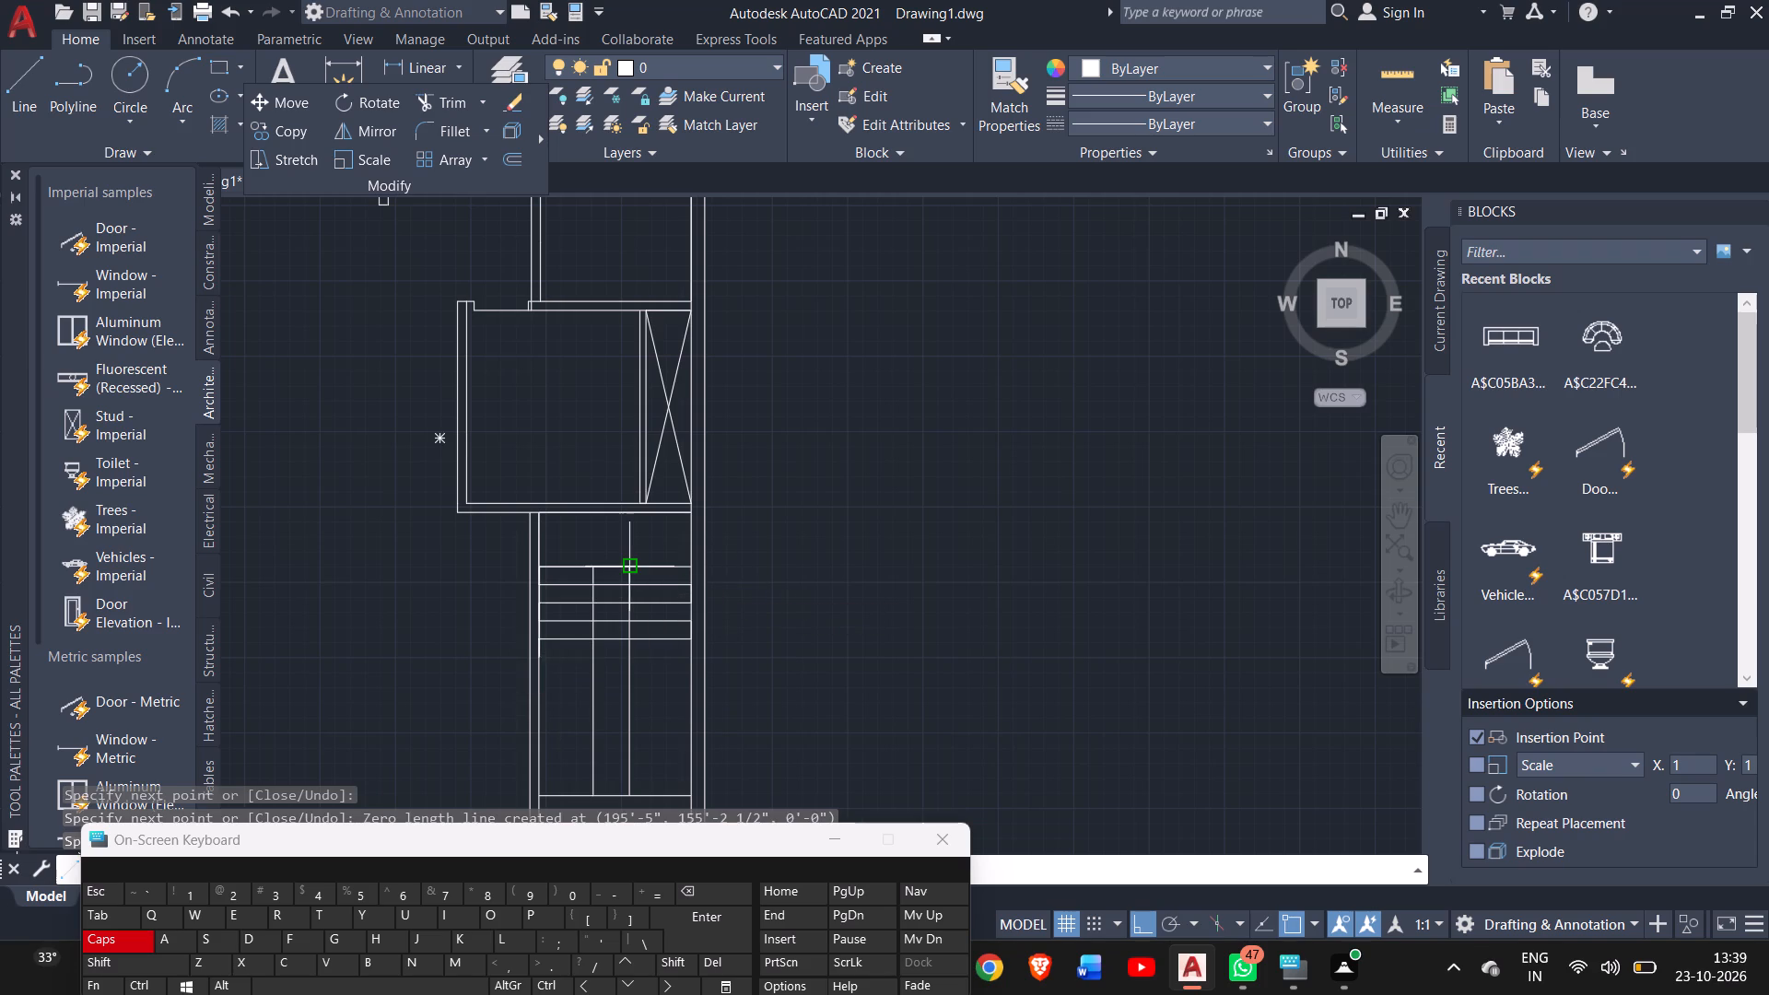
{"action": "double_click", "coordinate": [692, 652]}
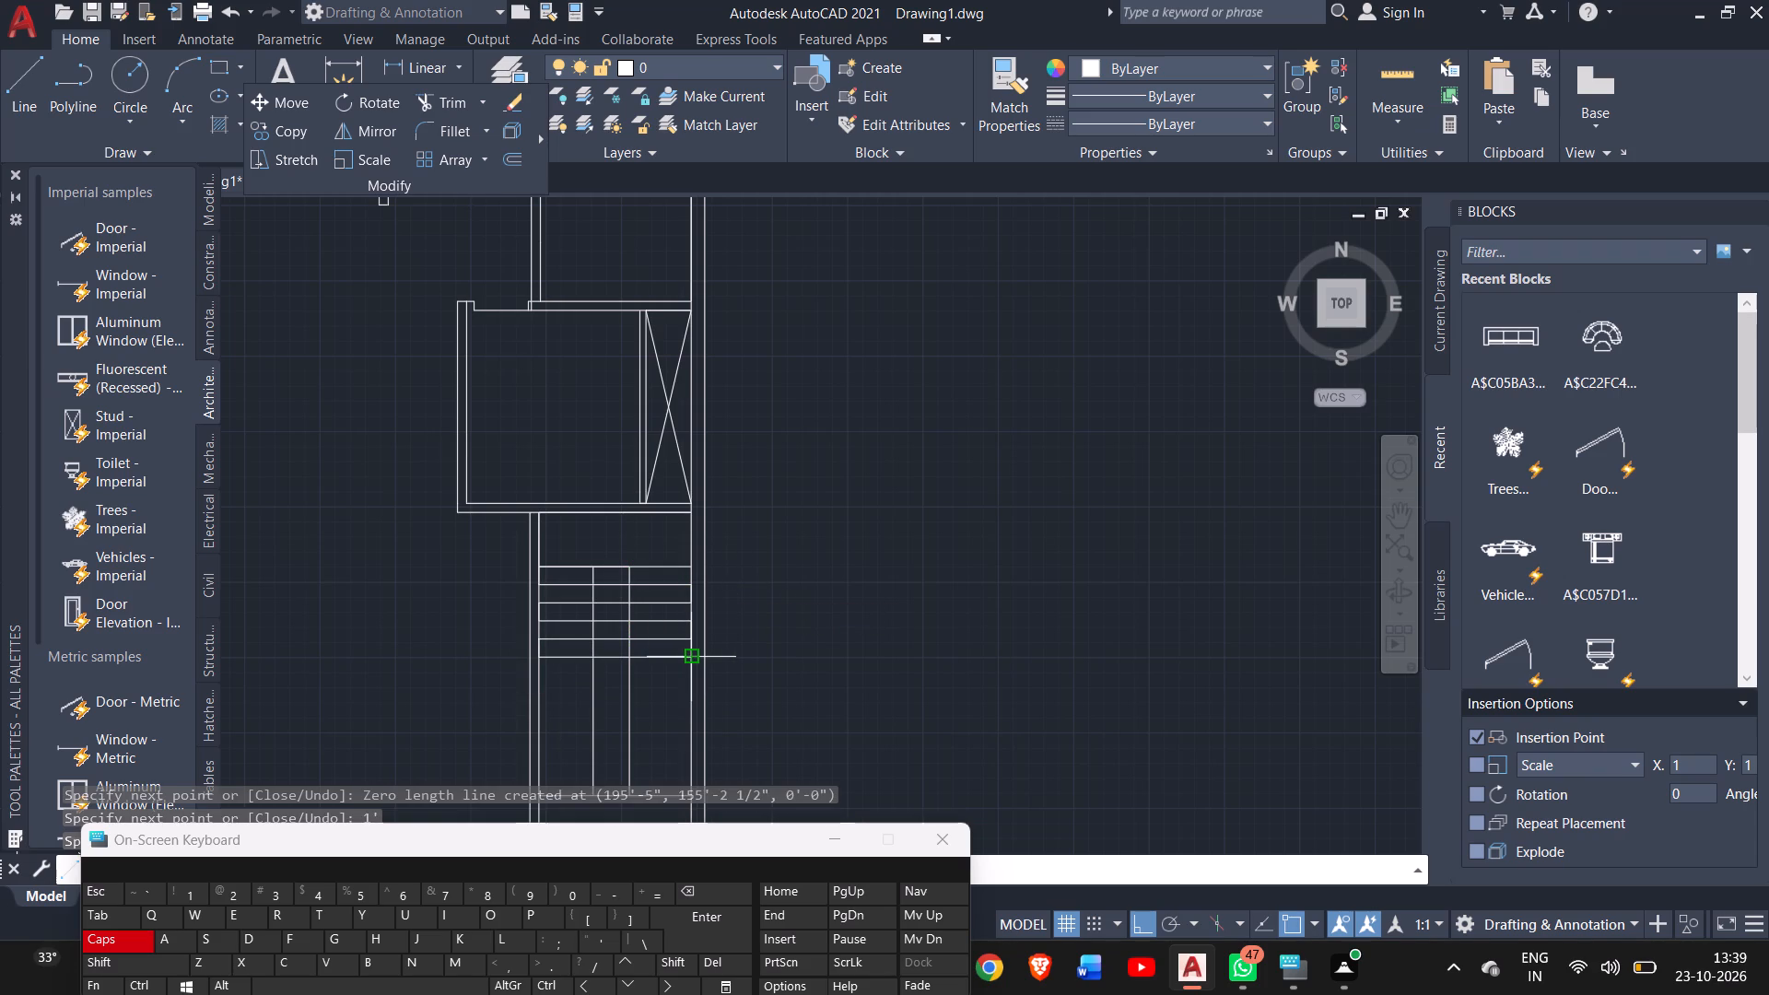
{"action": "left_click", "coordinate": [690, 649]}
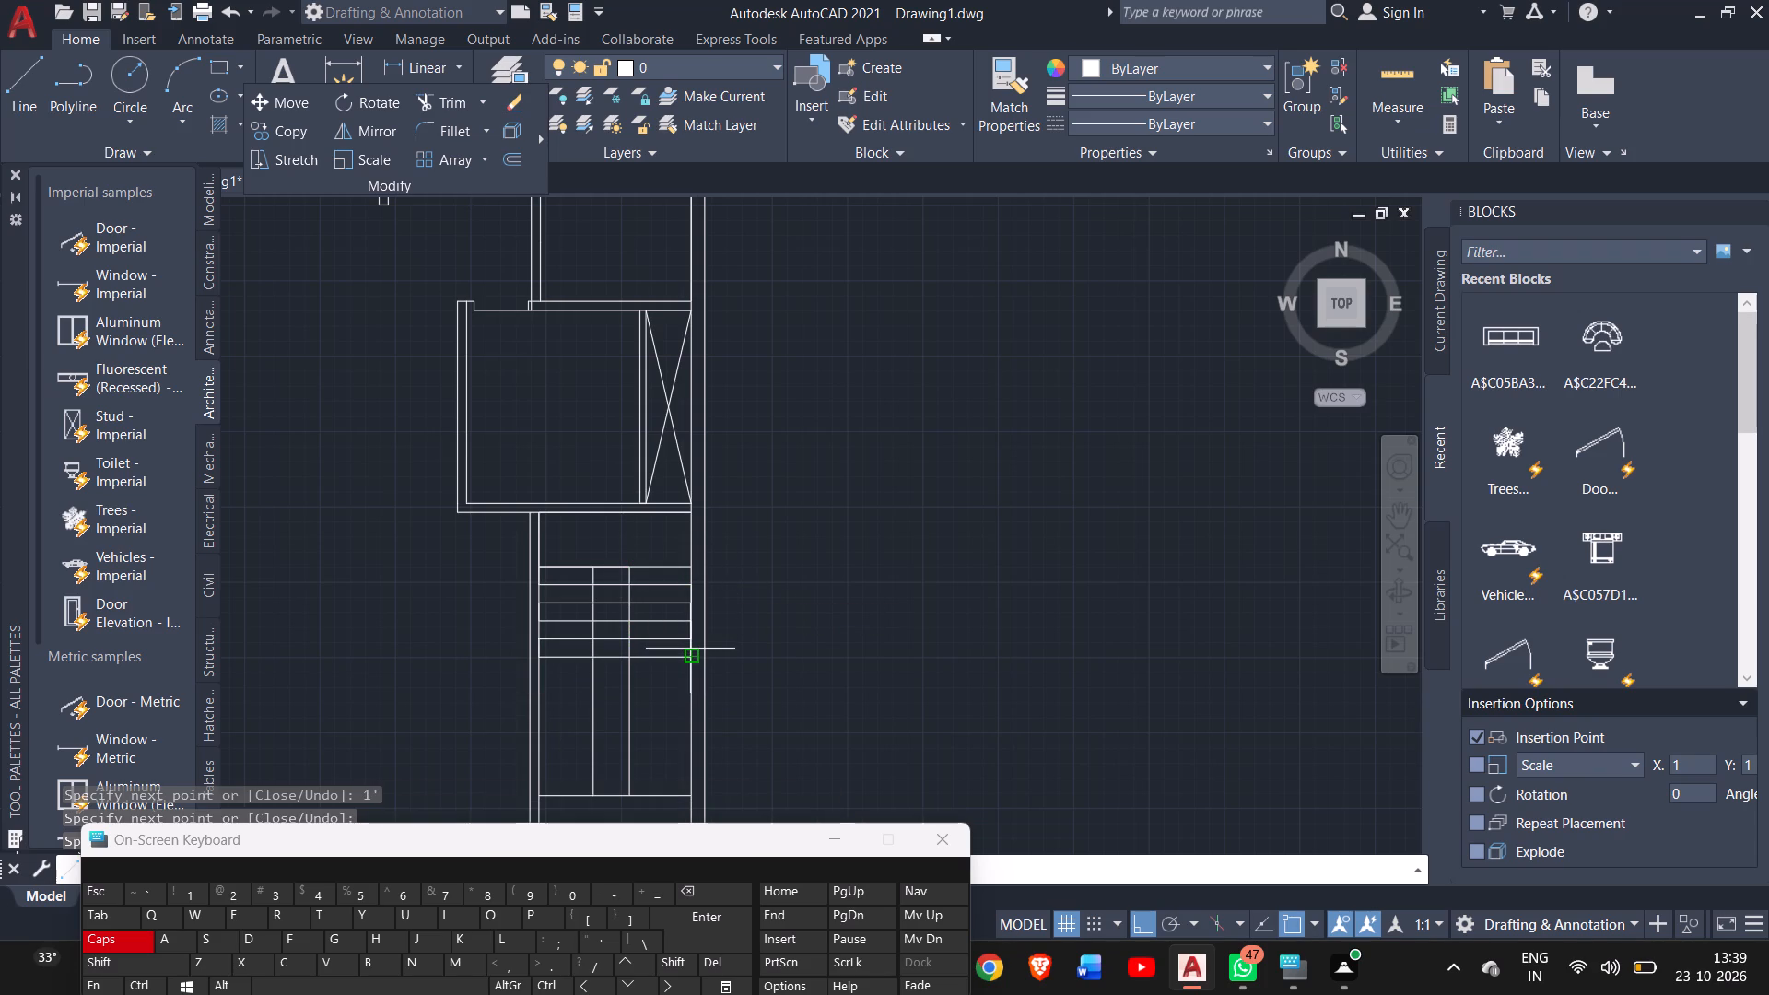
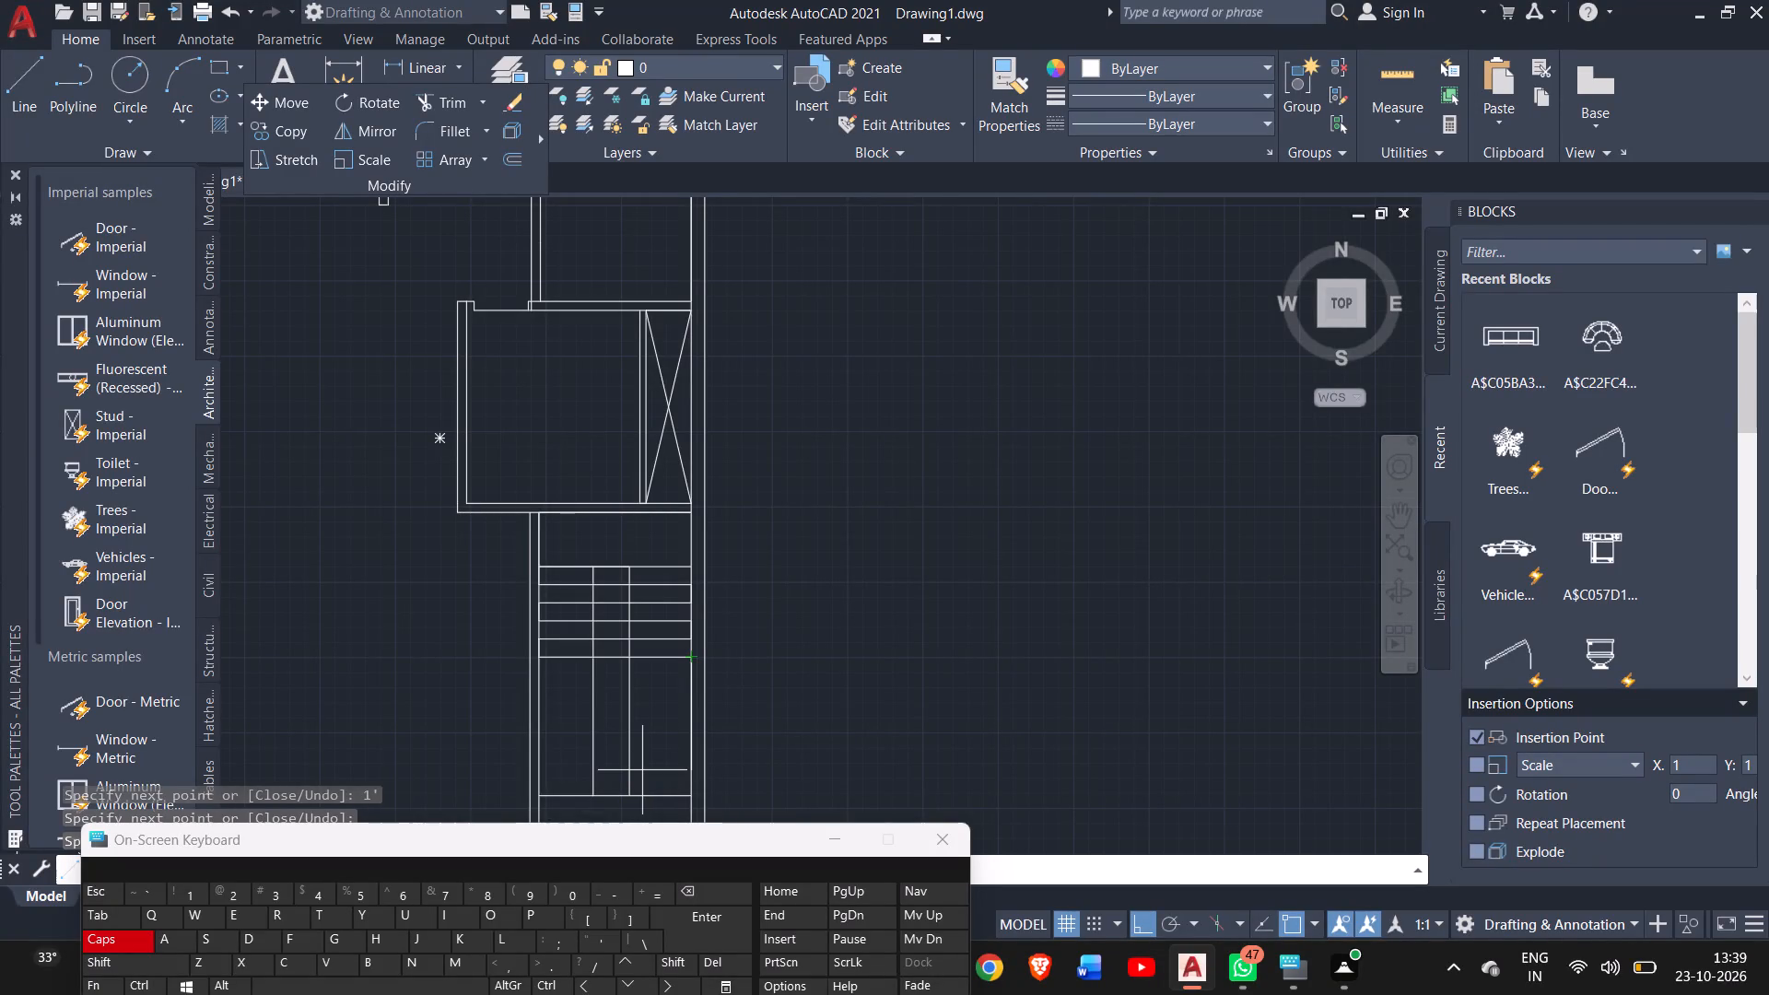
Continue the zigzag line down the staircase with four more cross lines 1' apart between the partition and the east wall's inner face.
{"action": "type", "text": "1'"}
{"action": "key", "text": "Return"}
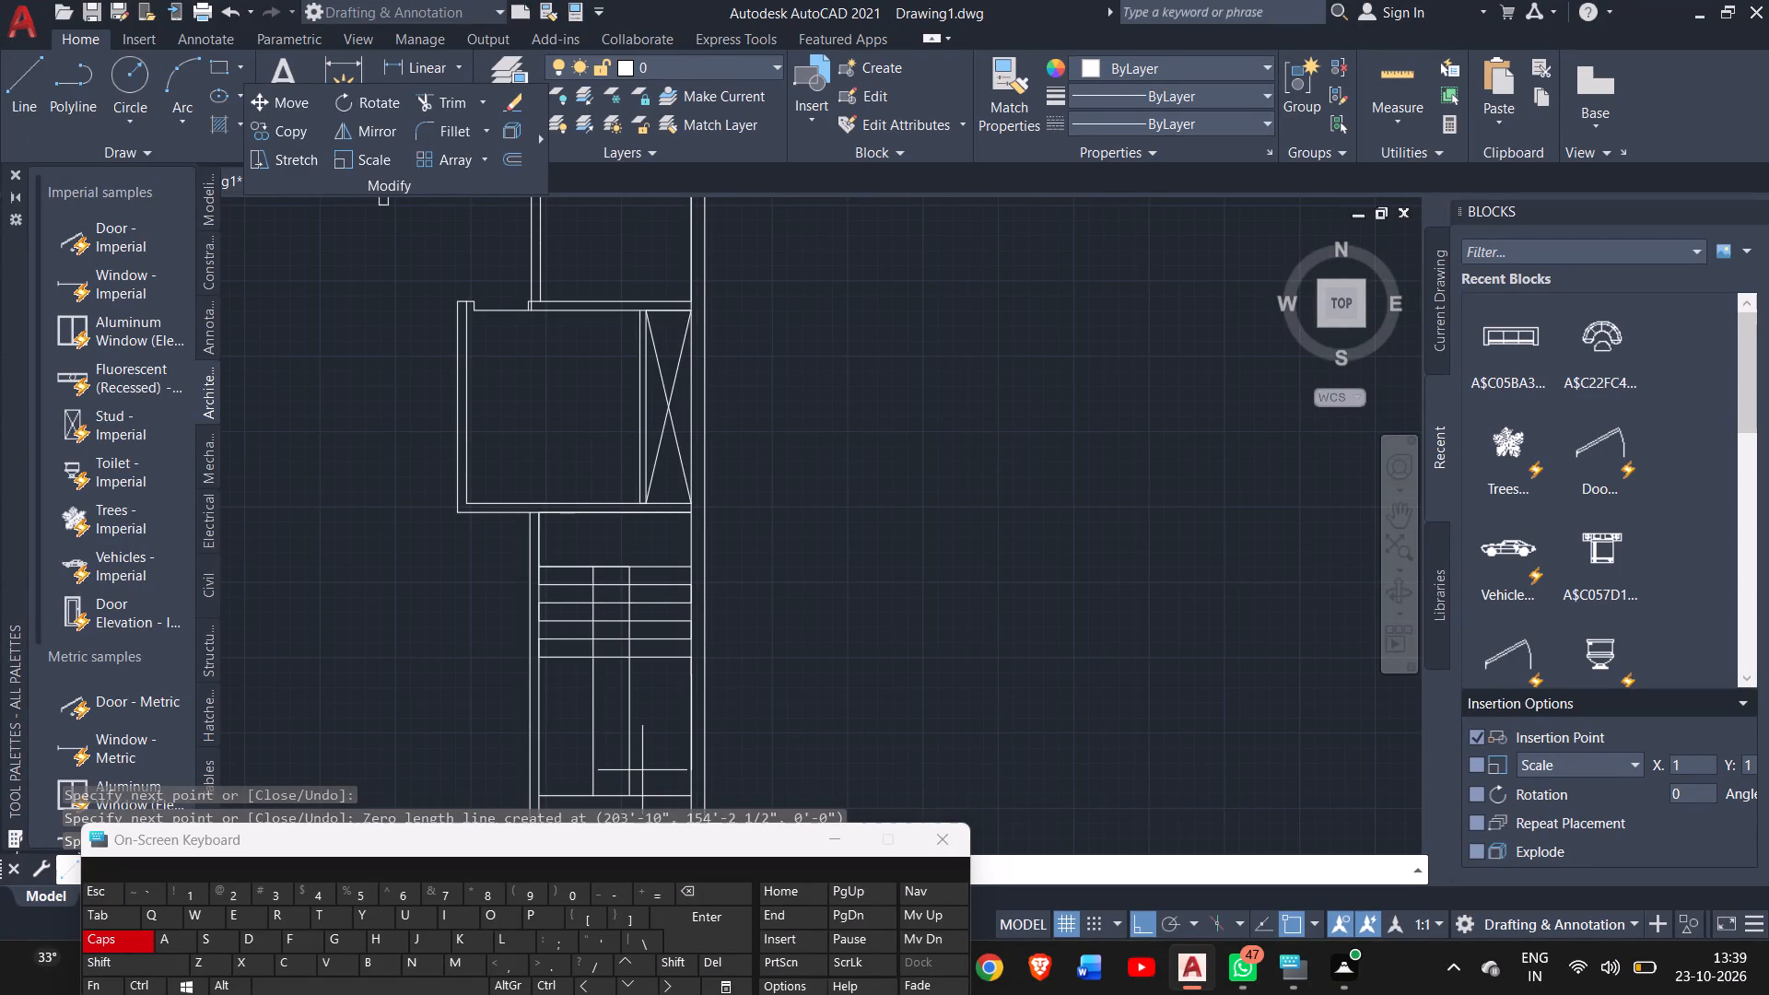
{"action": "left_click", "coordinate": [539, 673]}
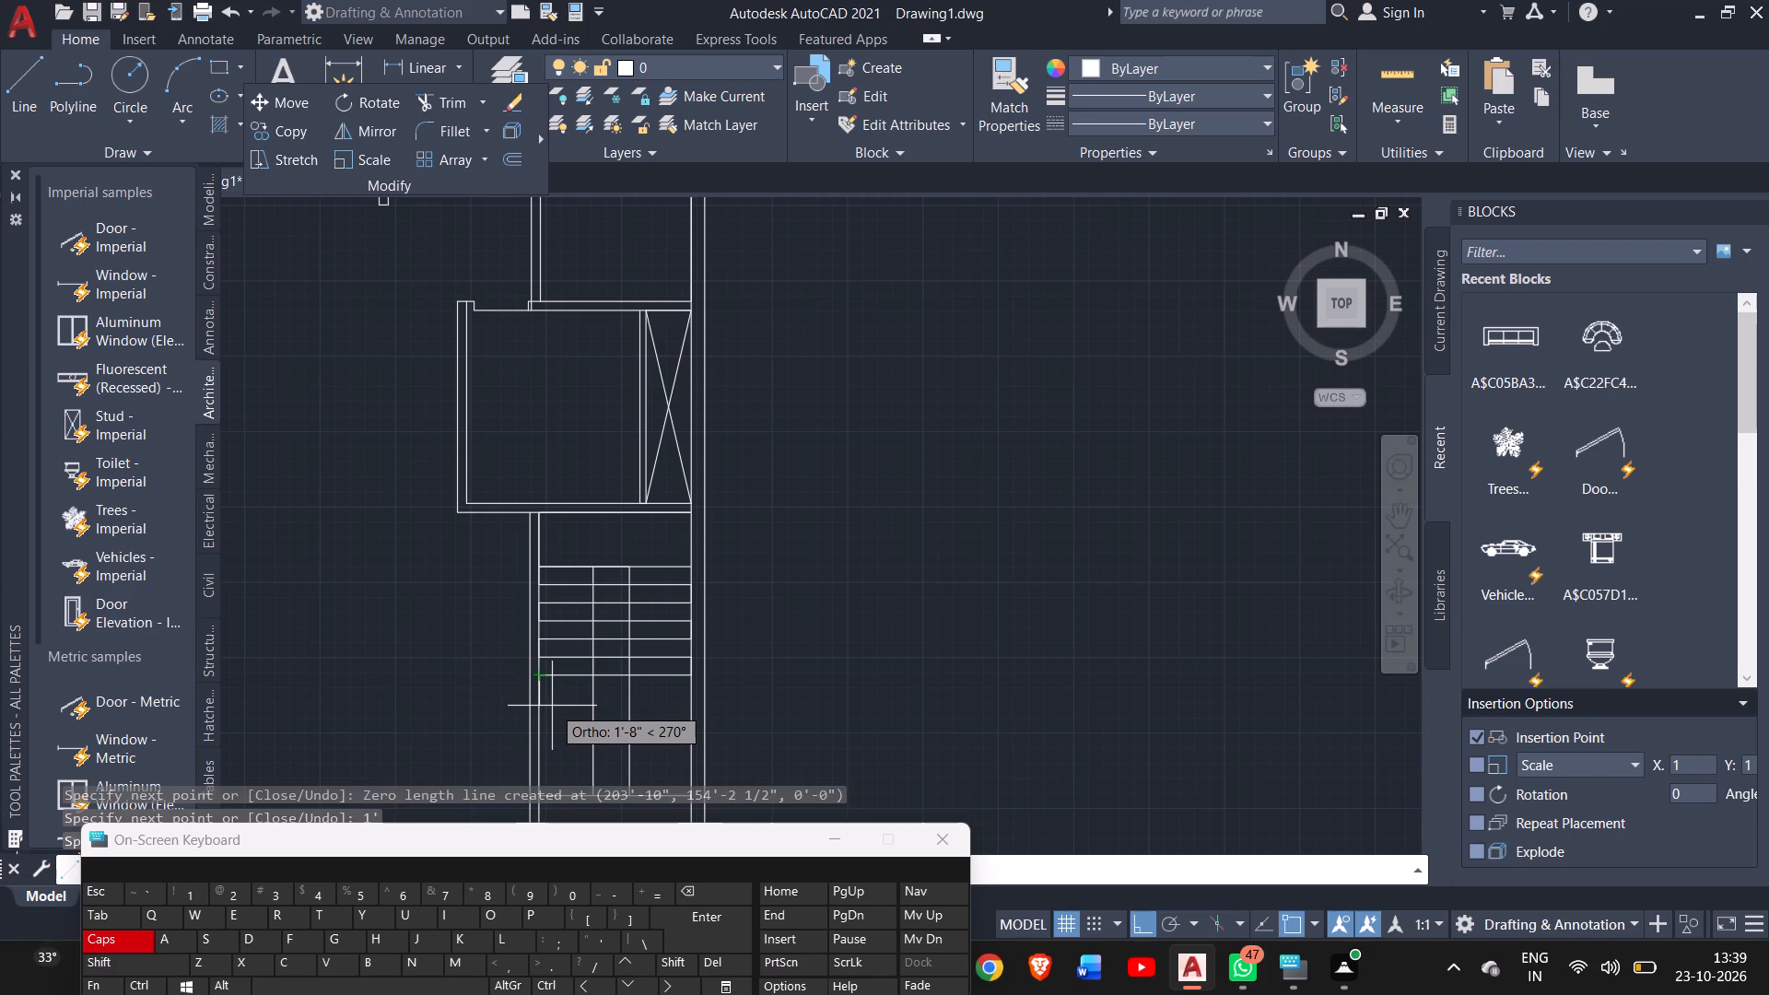
{"action": "type", "text": "1'"}
{"action": "key", "text": "Return"}
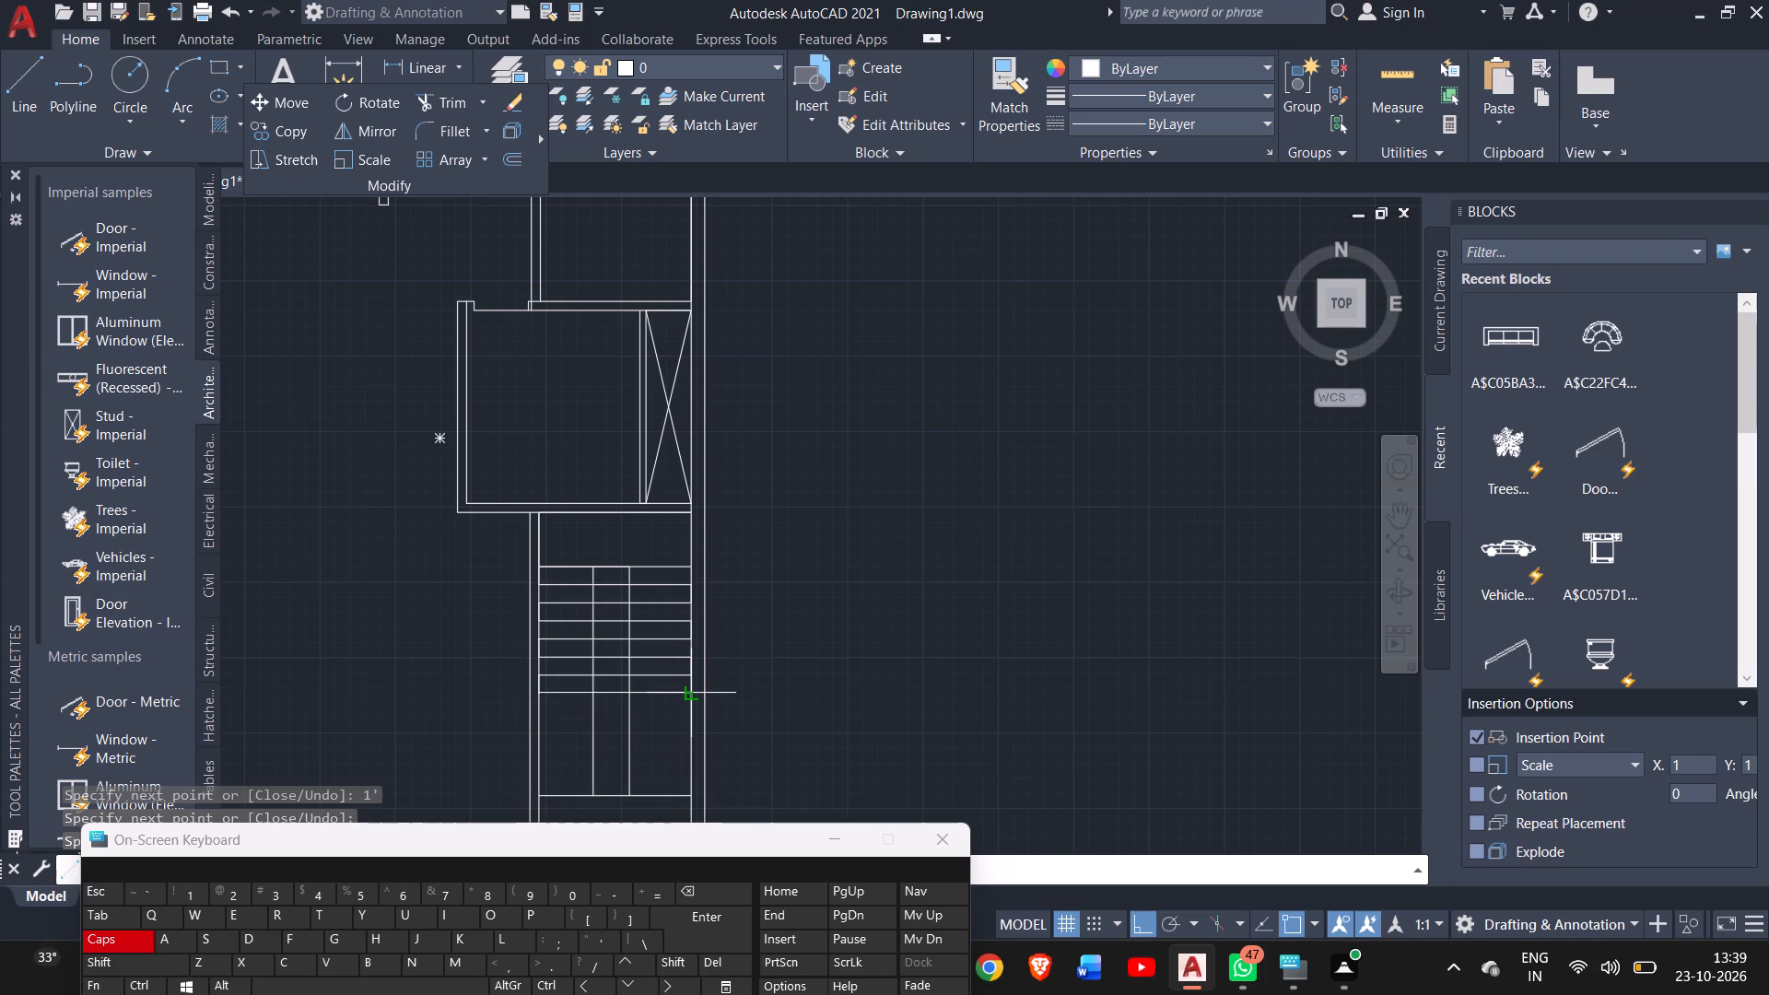
{"action": "left_click", "coordinate": [691, 692]}
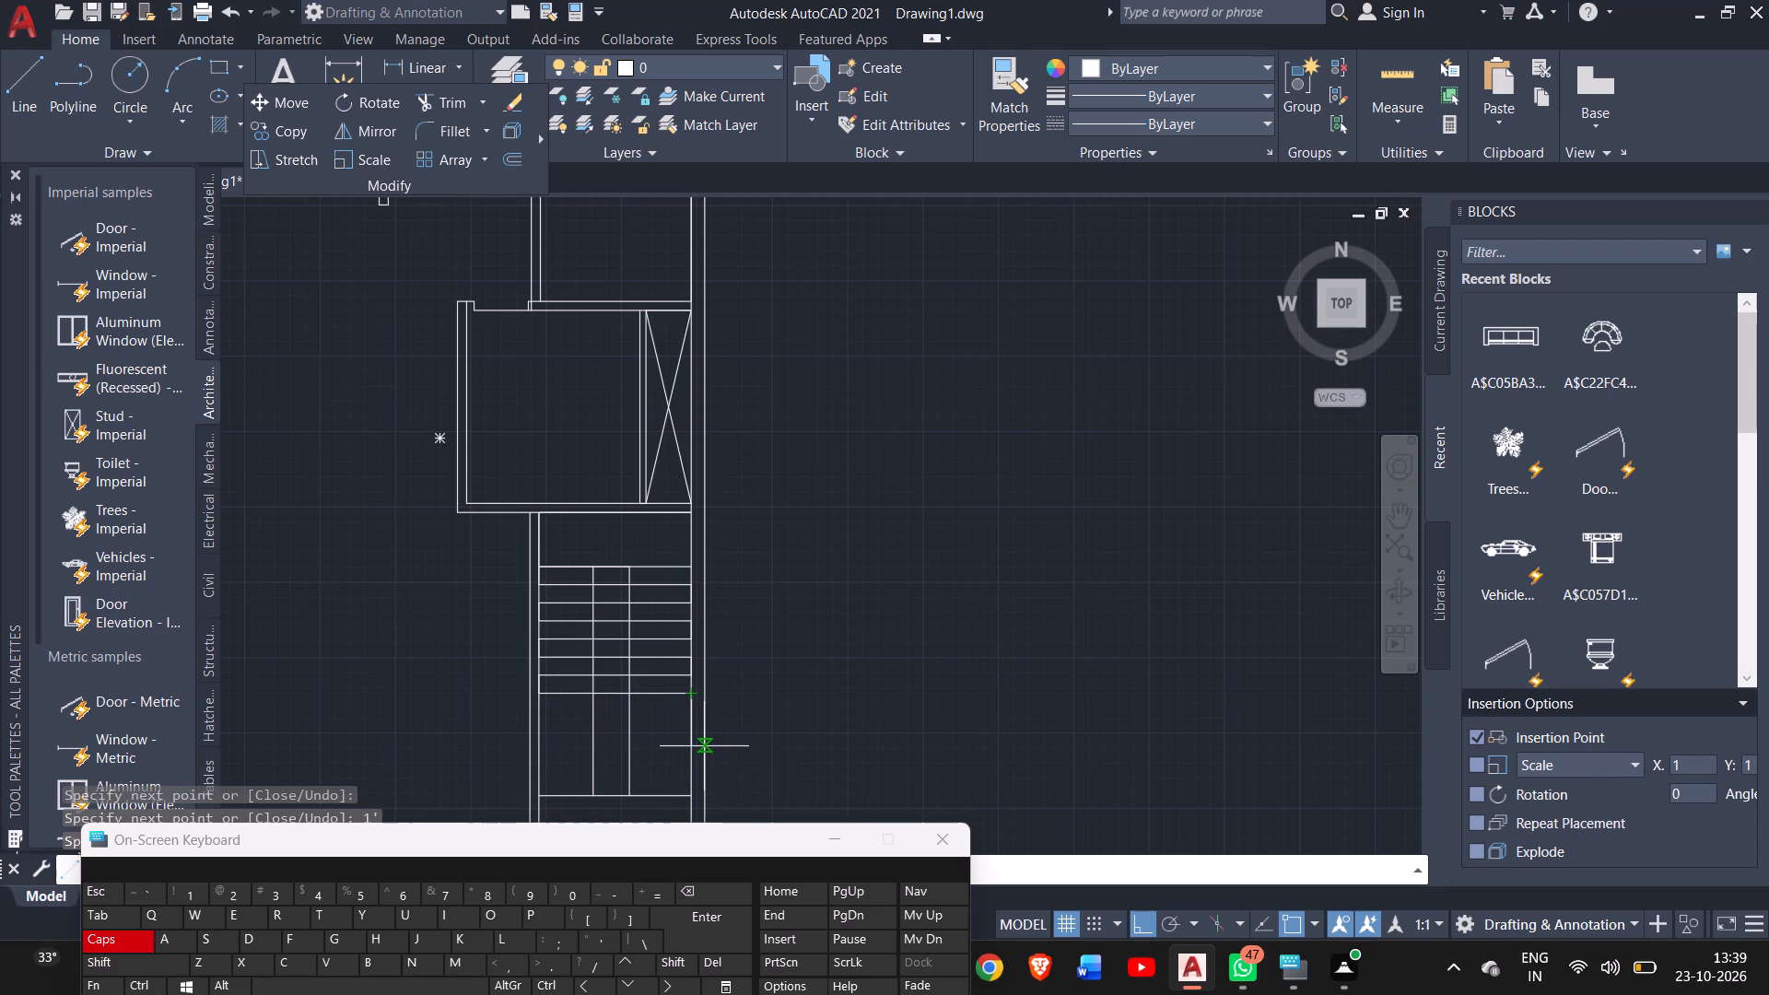
{"action": "type", "text": "1'"}
{"action": "key", "text": "Return"}
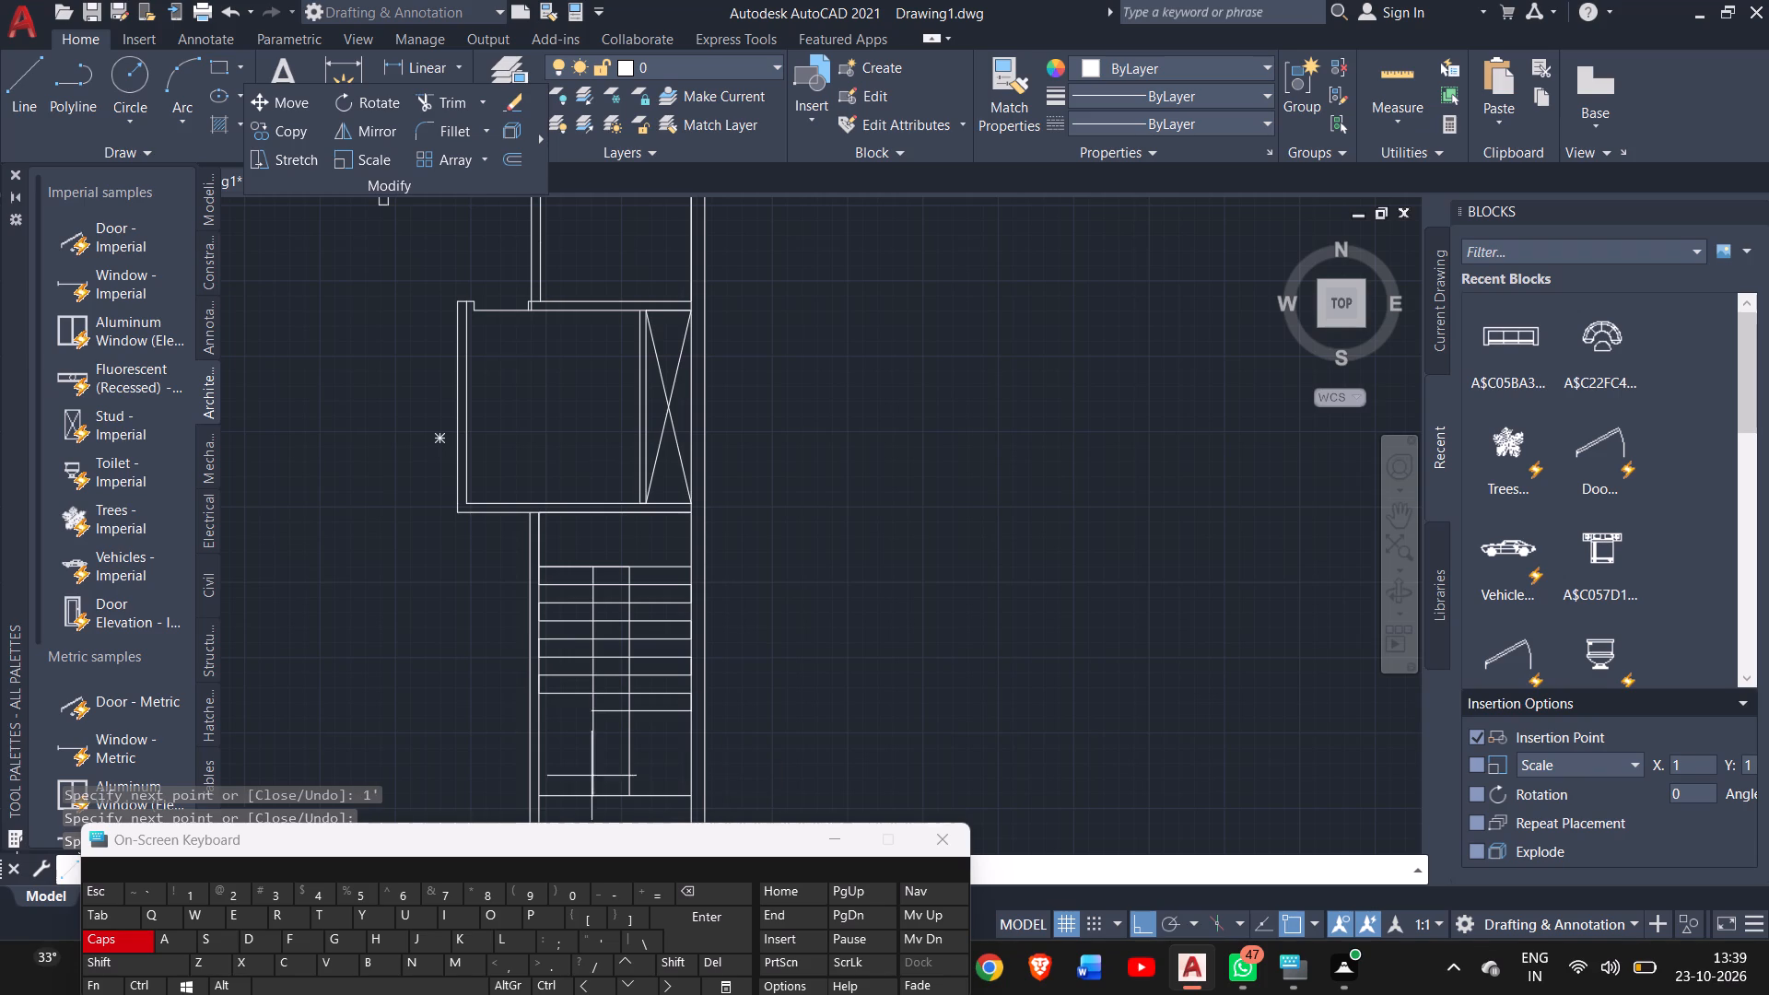
{"action": "left_click", "coordinate": [545, 718]}
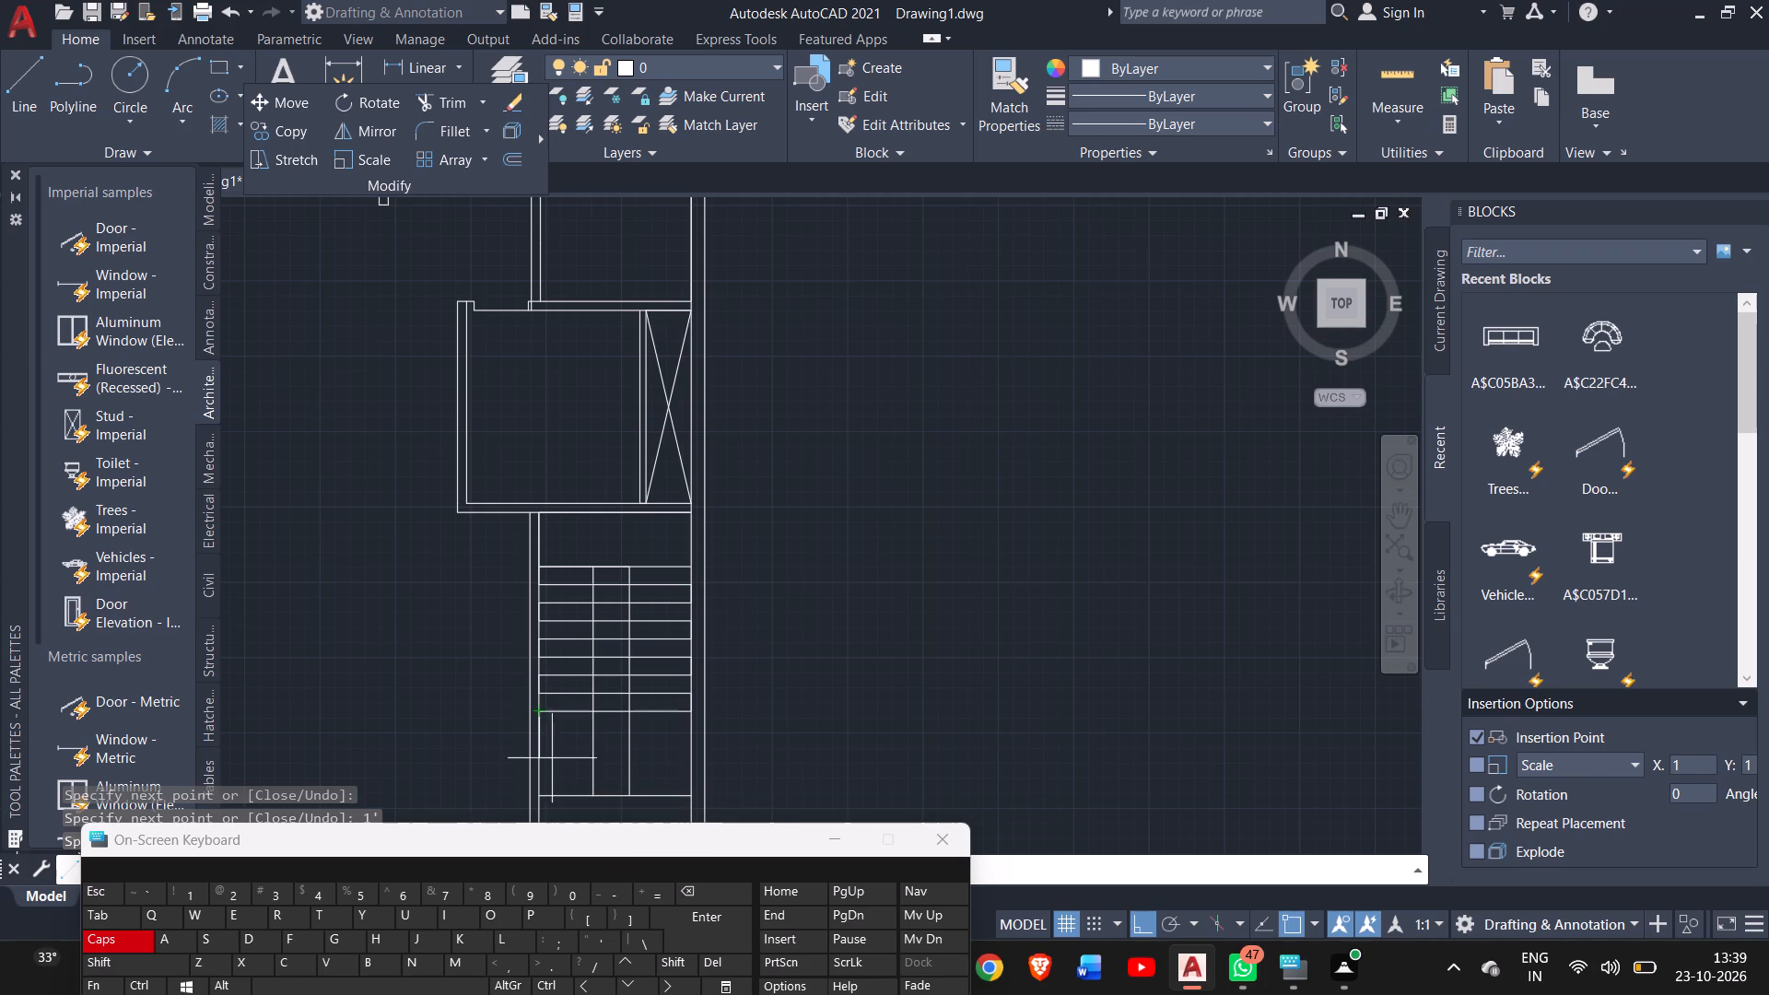
{"action": "type", "text": "1'"}
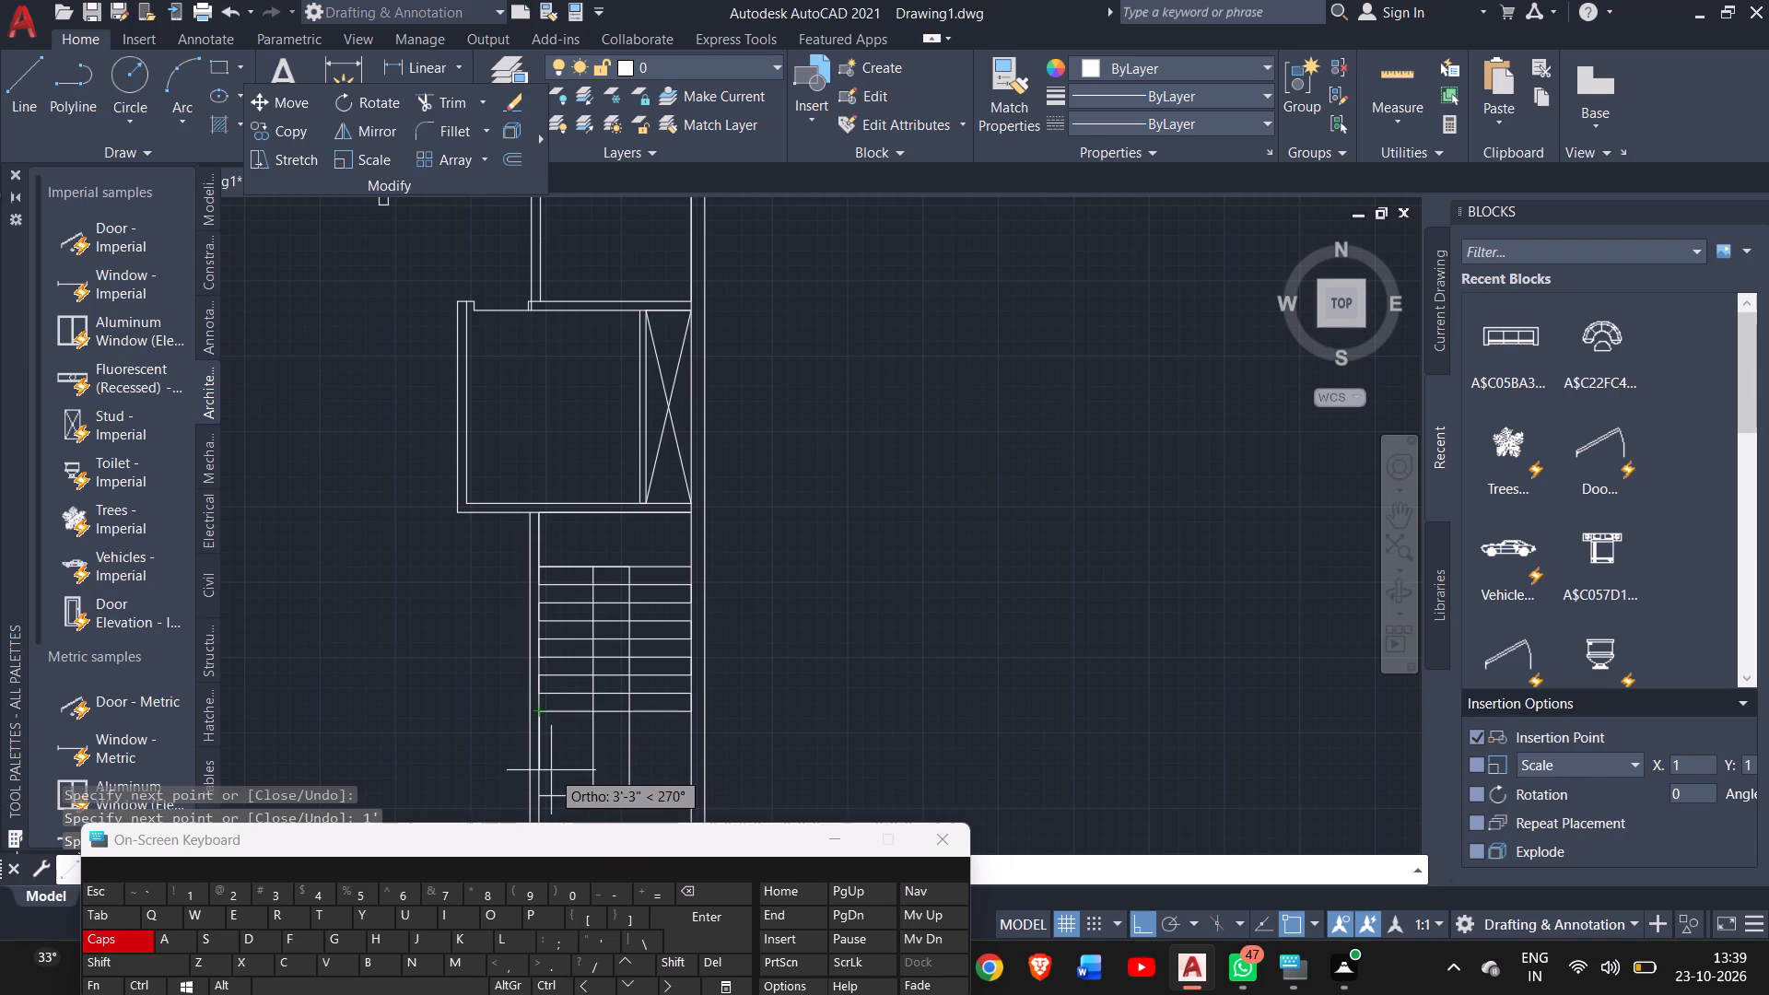
{"action": "key", "text": "Return"}
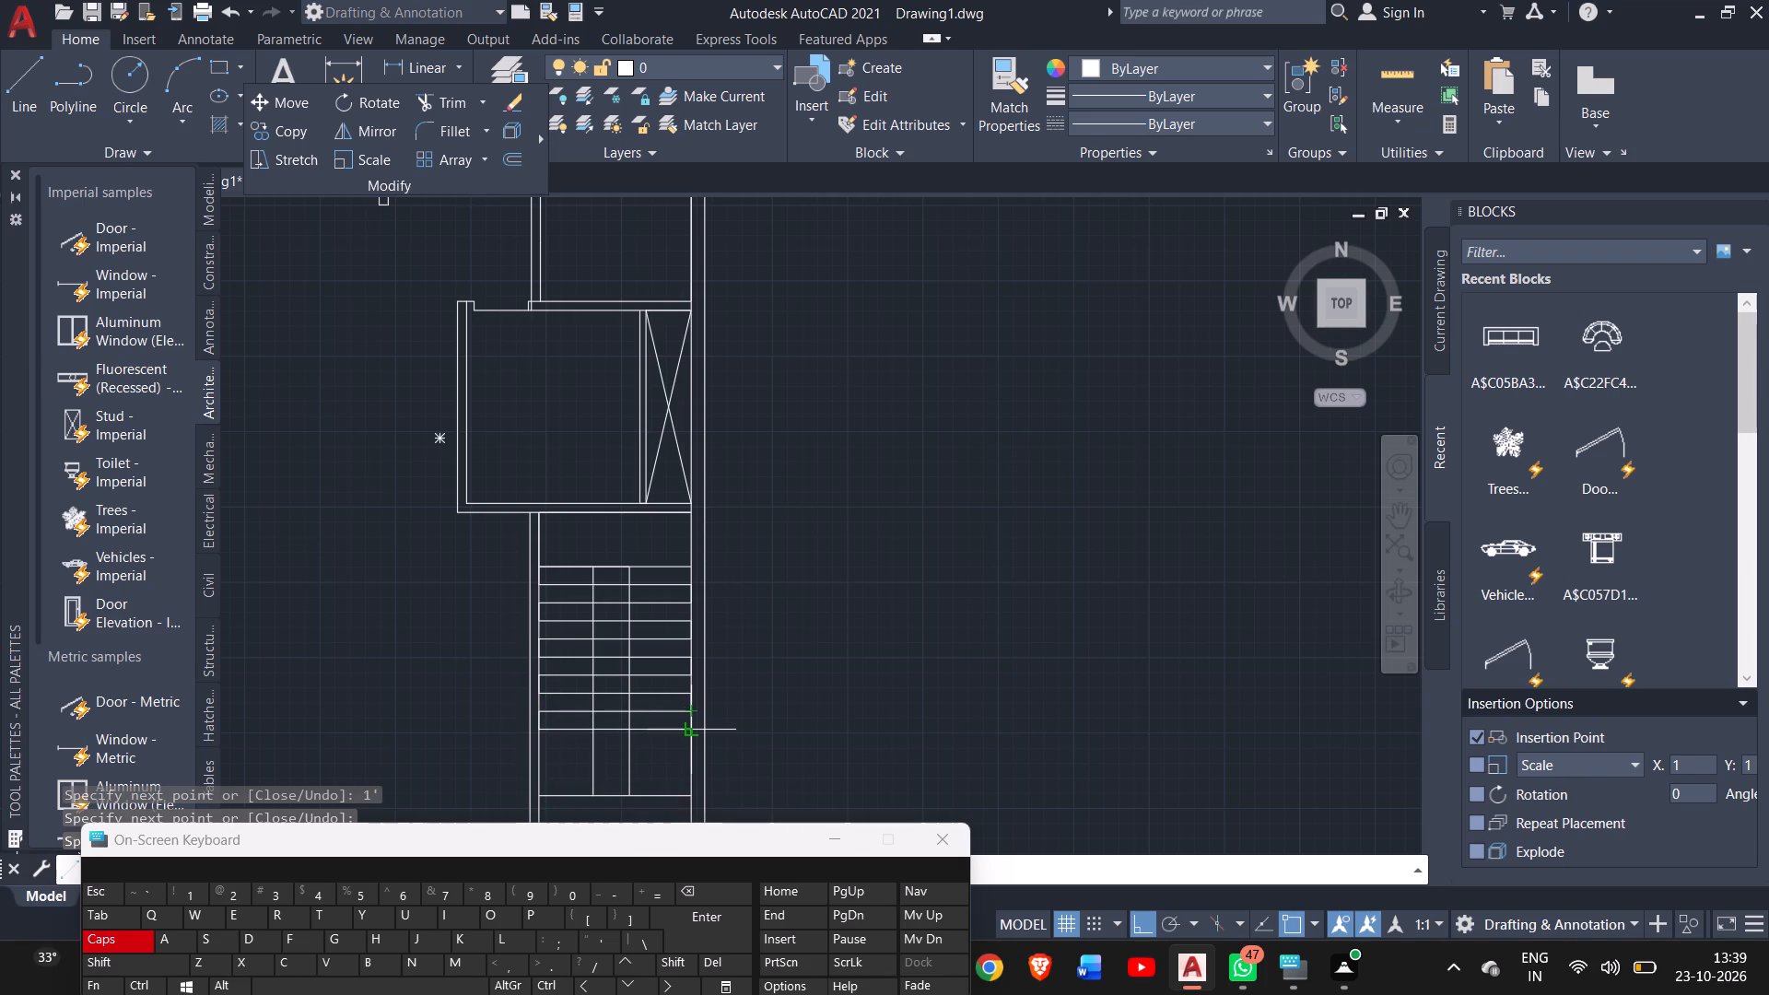
{"action": "left_click", "coordinate": [696, 730]}
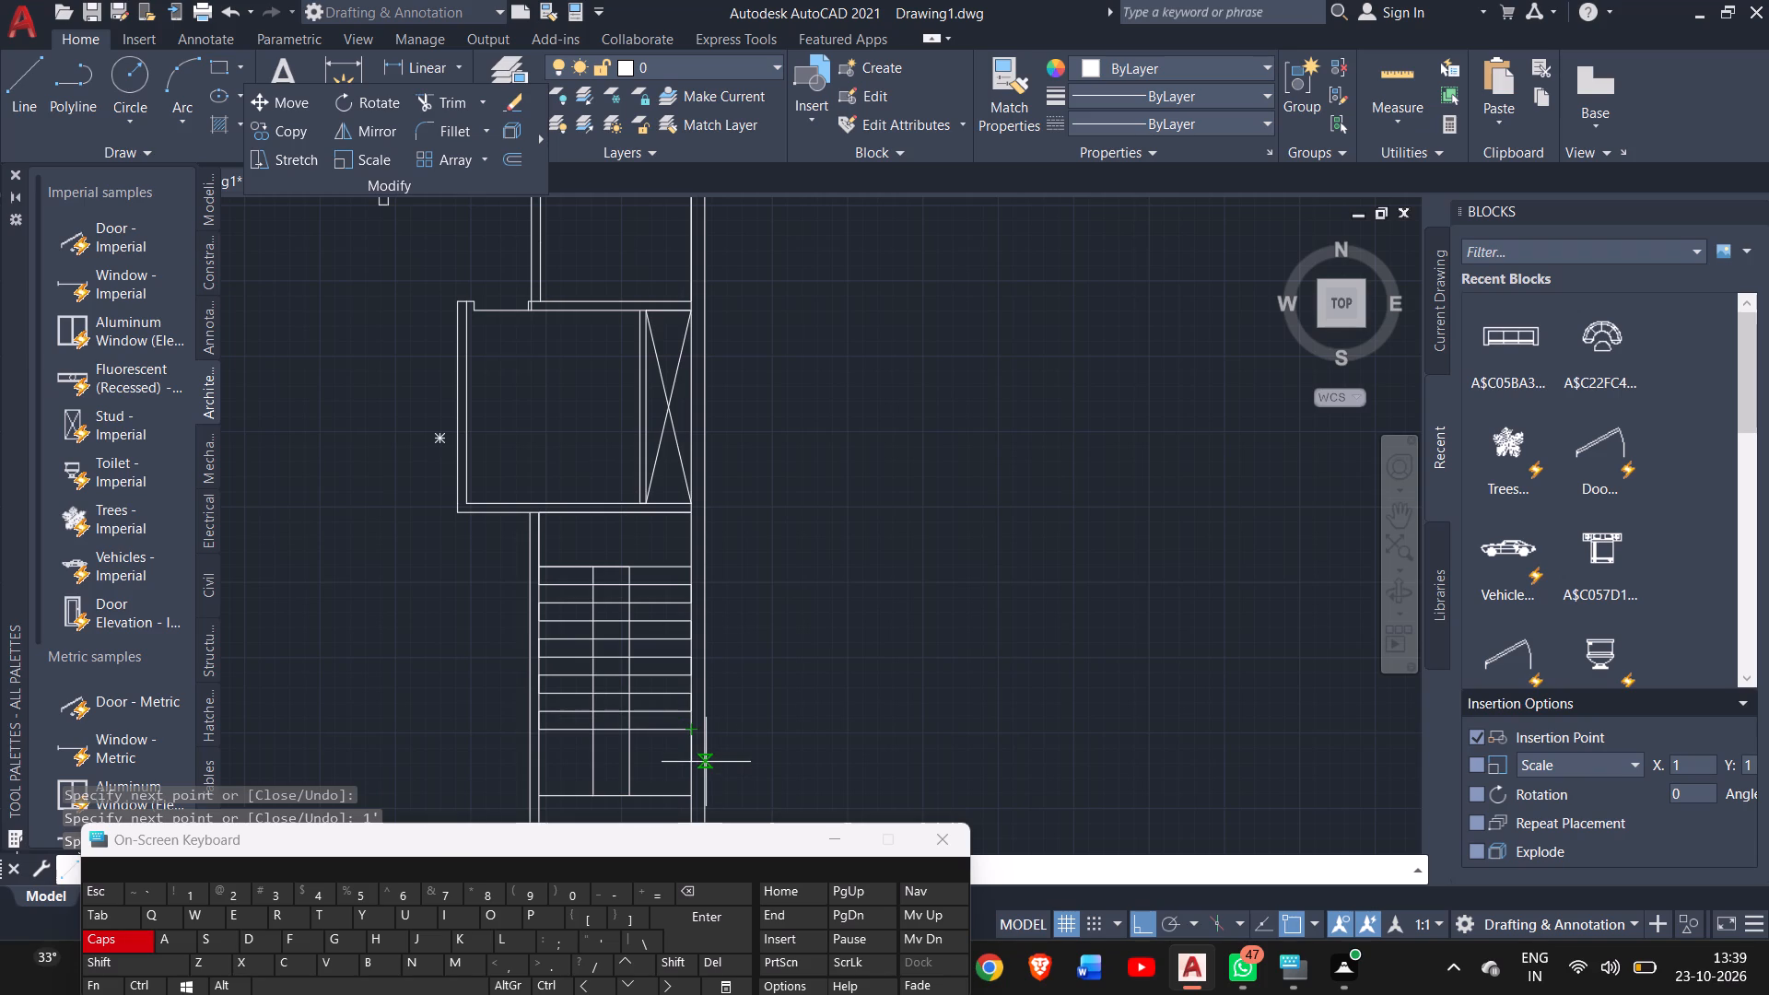
Extend the zigzag line 4" and another 6" south along the east wall, and draw a cross line west to the partition.
{"action": "key", "text": "4"}
{"action": "key", "text": "shift+quotedbl"}
{"action": "key", "text": "Return"}
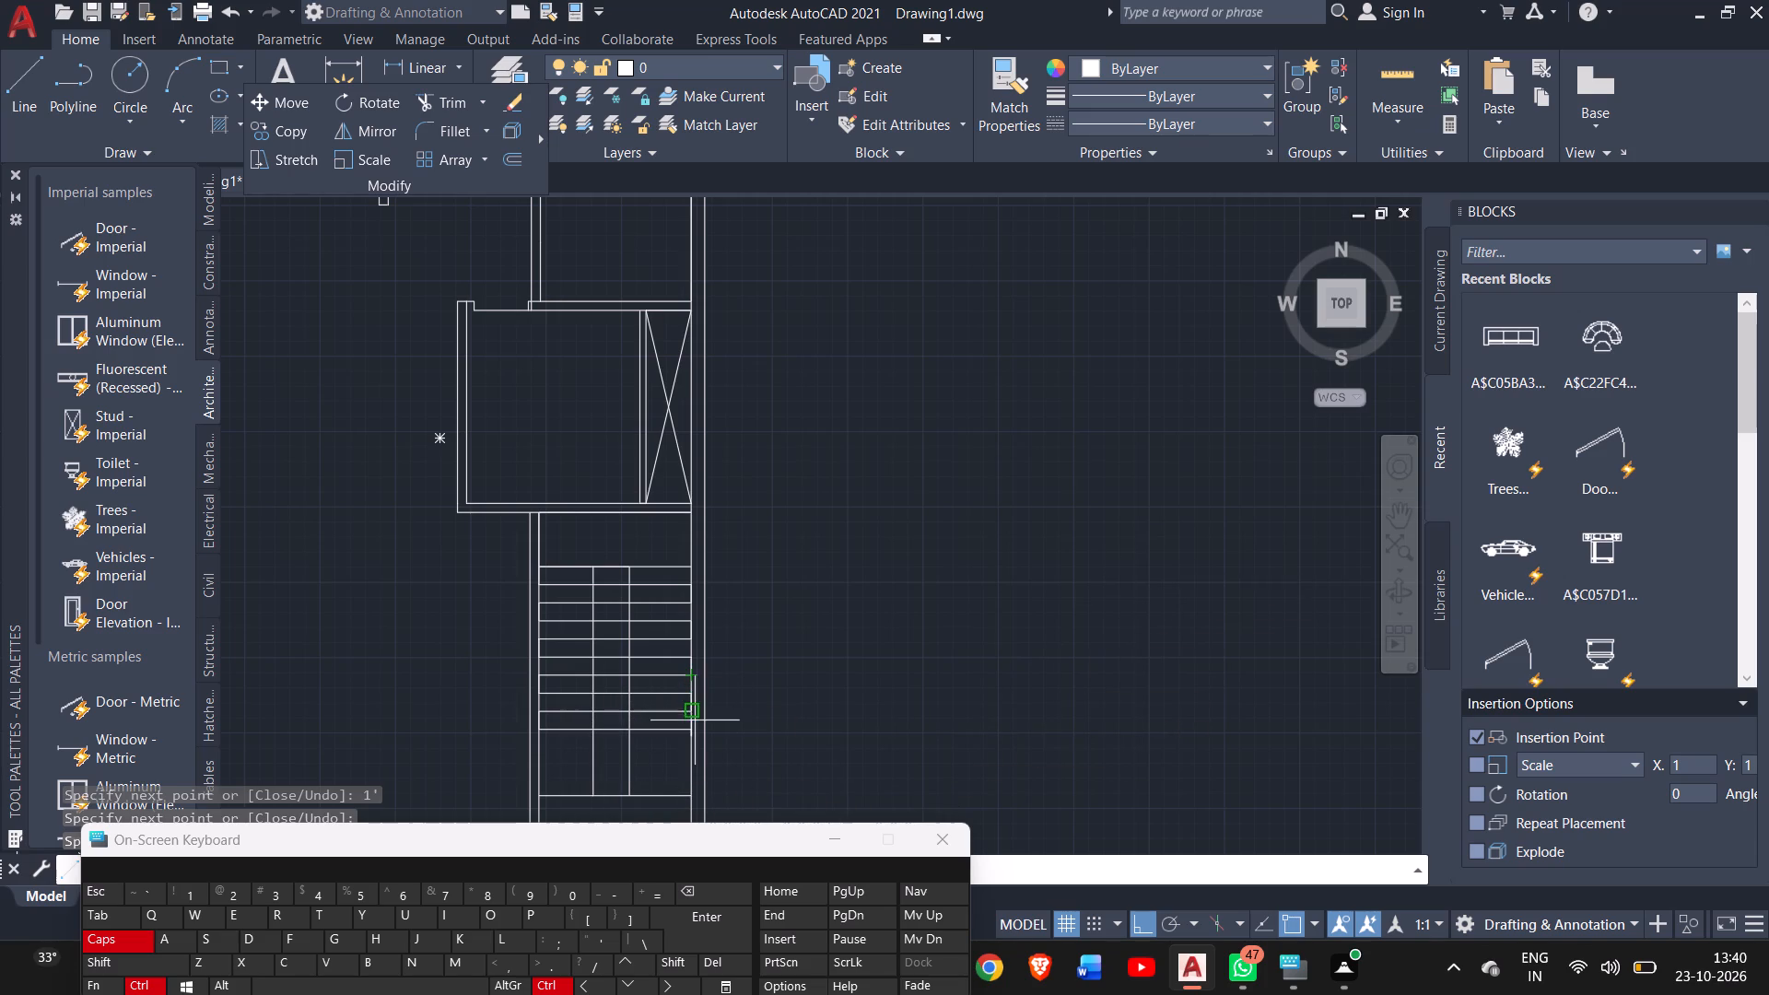
{"action": "scroll", "coordinate": [692, 726], "scroll_direction": "up", "scroll_amount": 3, "text": "ctrl"}
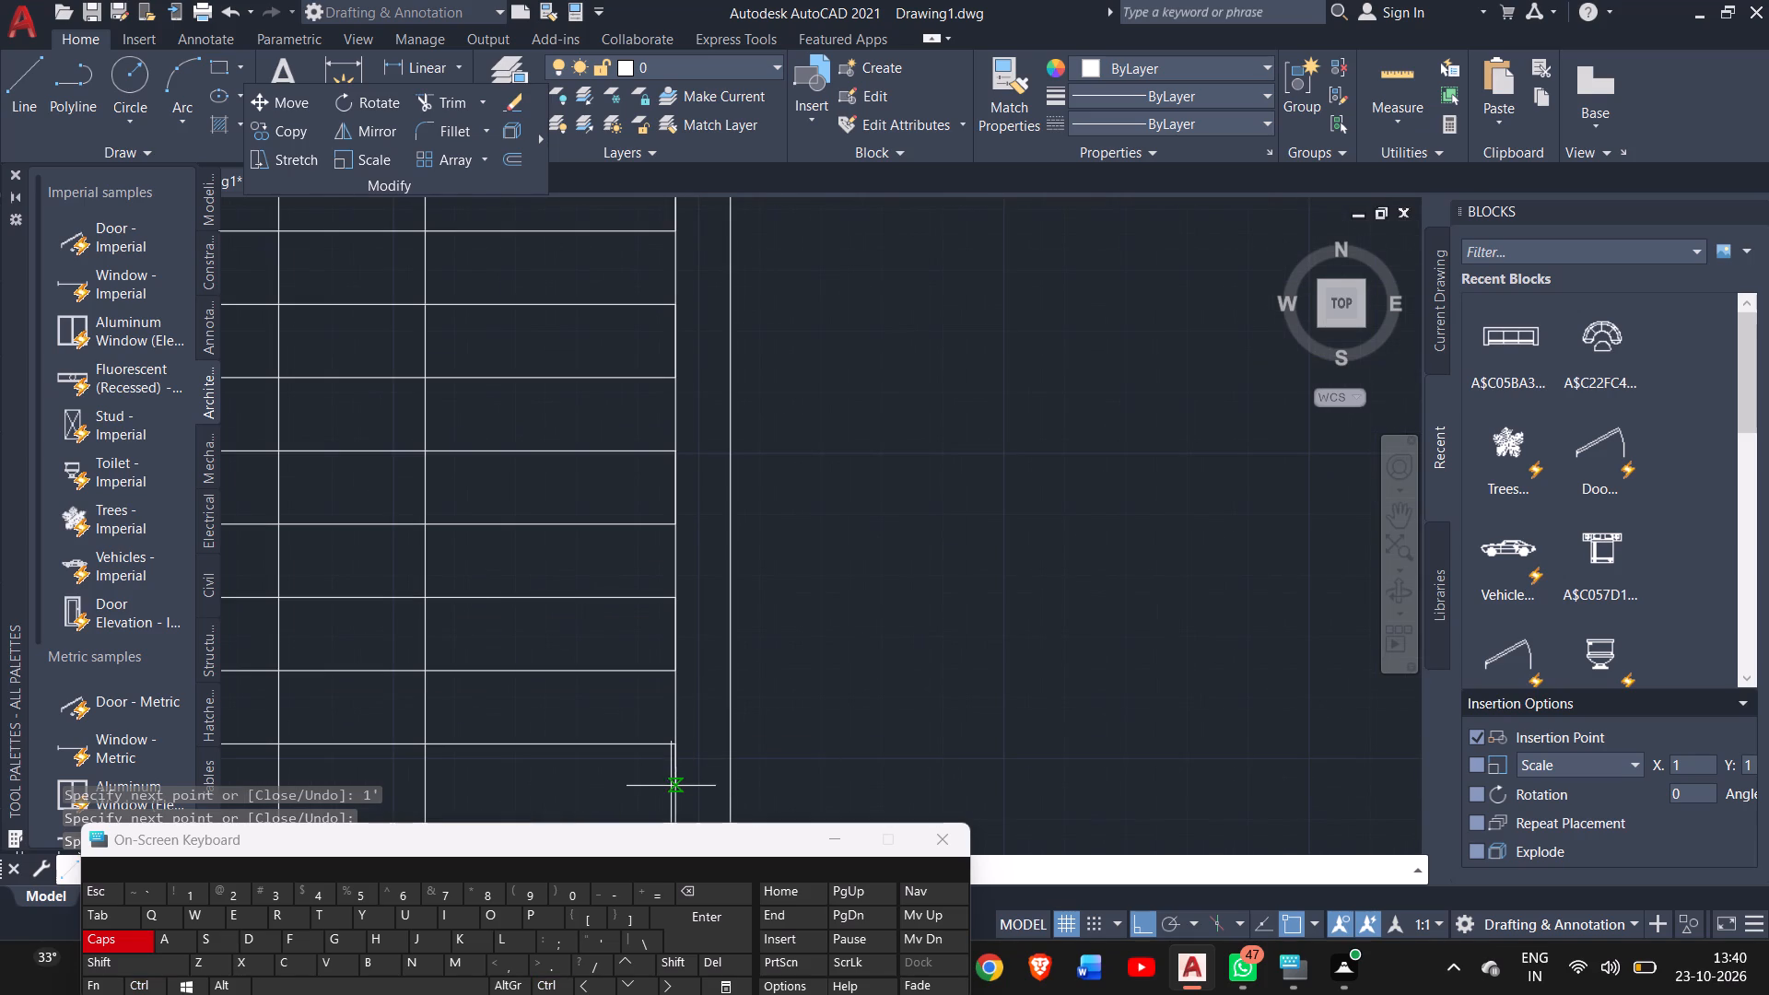
{"action": "key", "text": "6"}
{"action": "key", "text": "shift+quotedbl"}
{"action": "key", "text": "Return"}
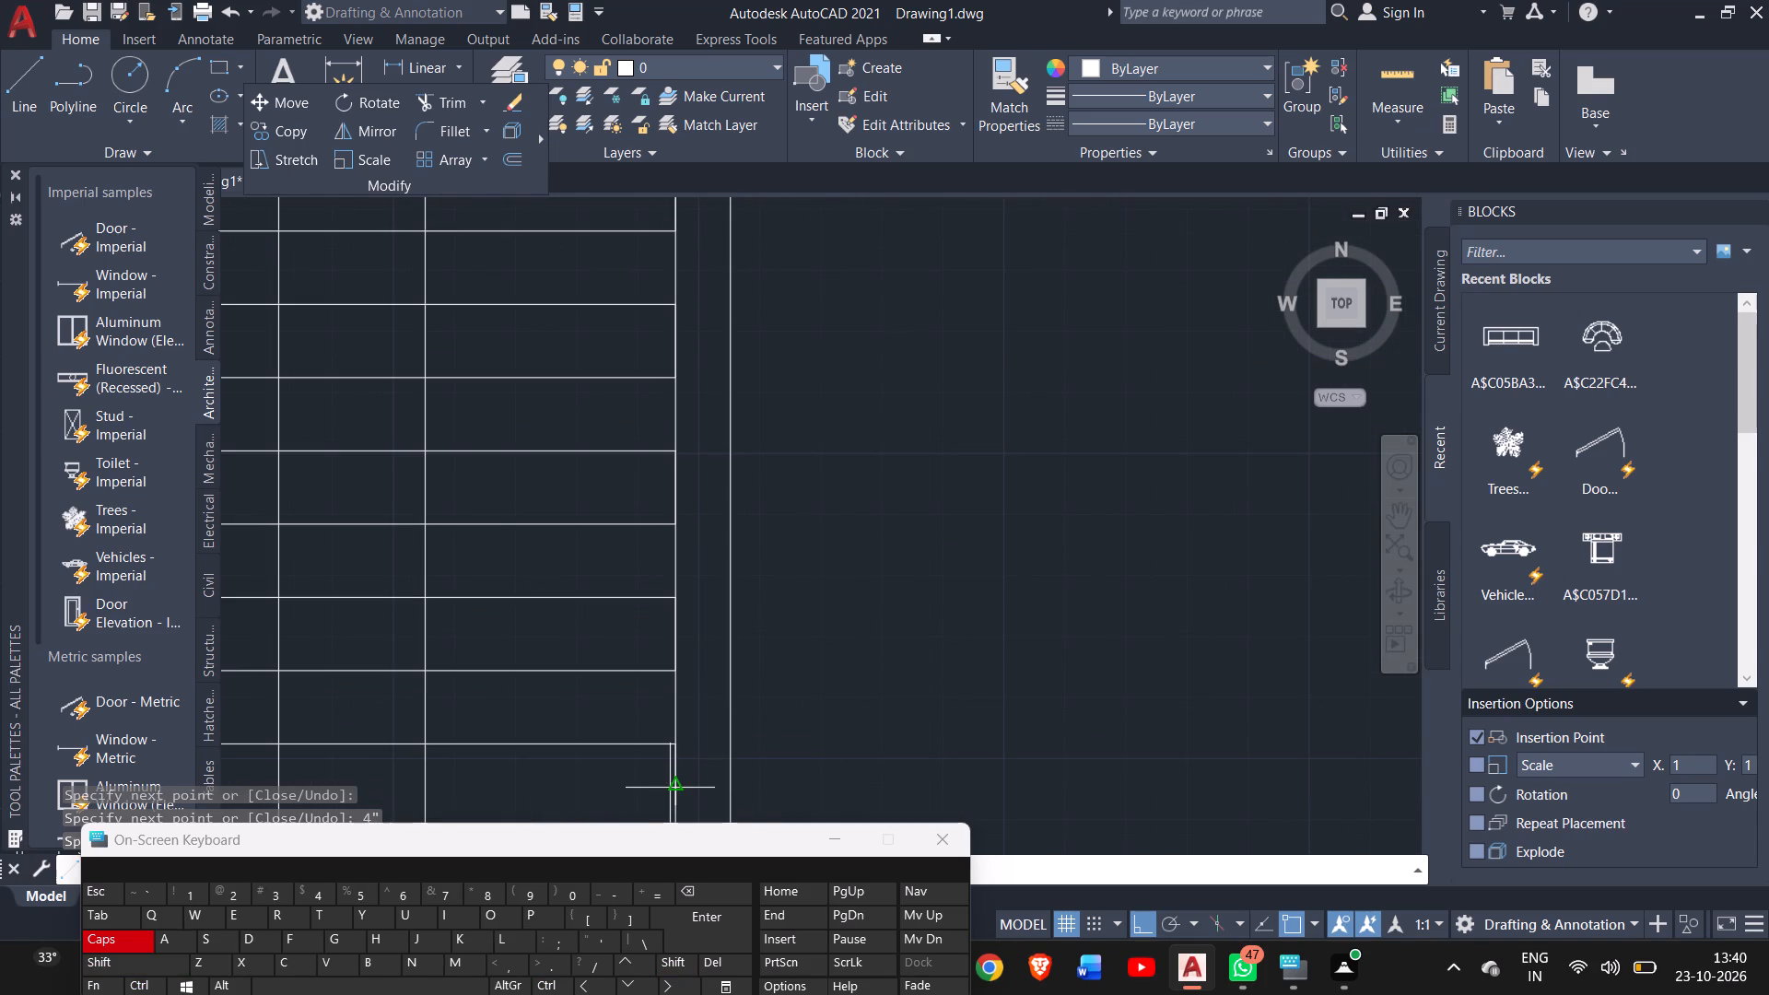
{"action": "scroll", "coordinate": [547, 803], "scroll_direction": "down", "scroll_amount": 3, "text": "ctrl"}
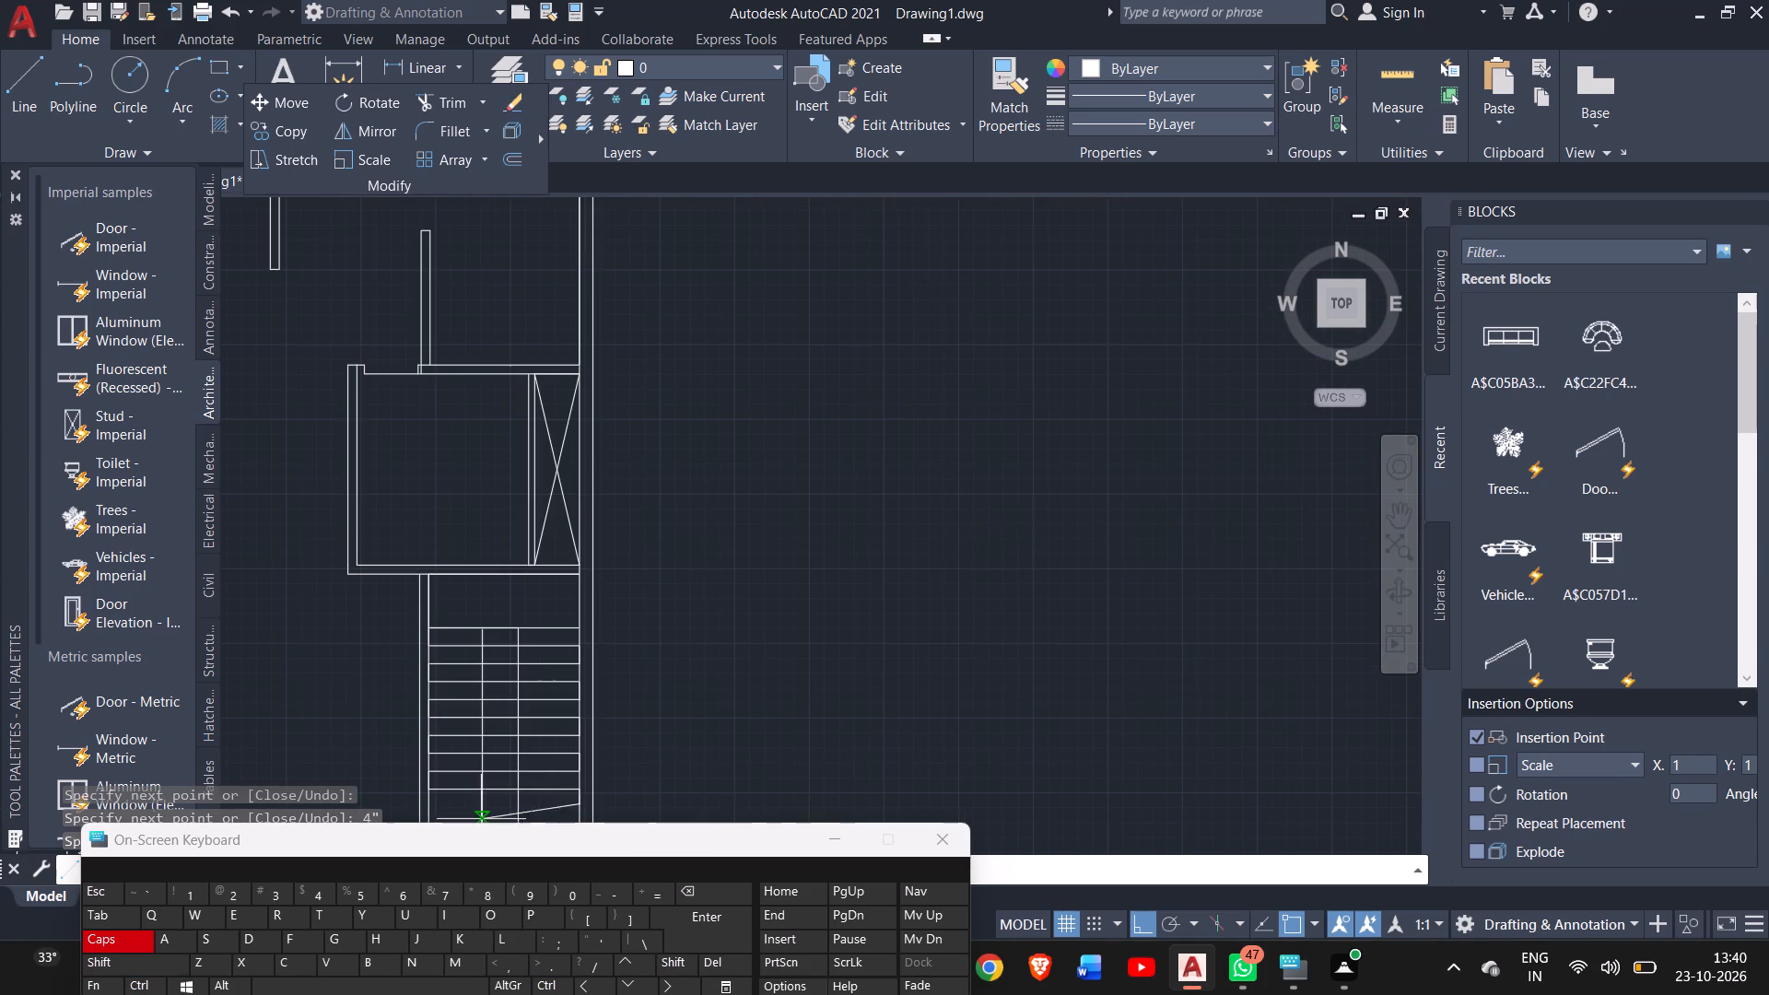
{"action": "left_click", "coordinate": [429, 802]}
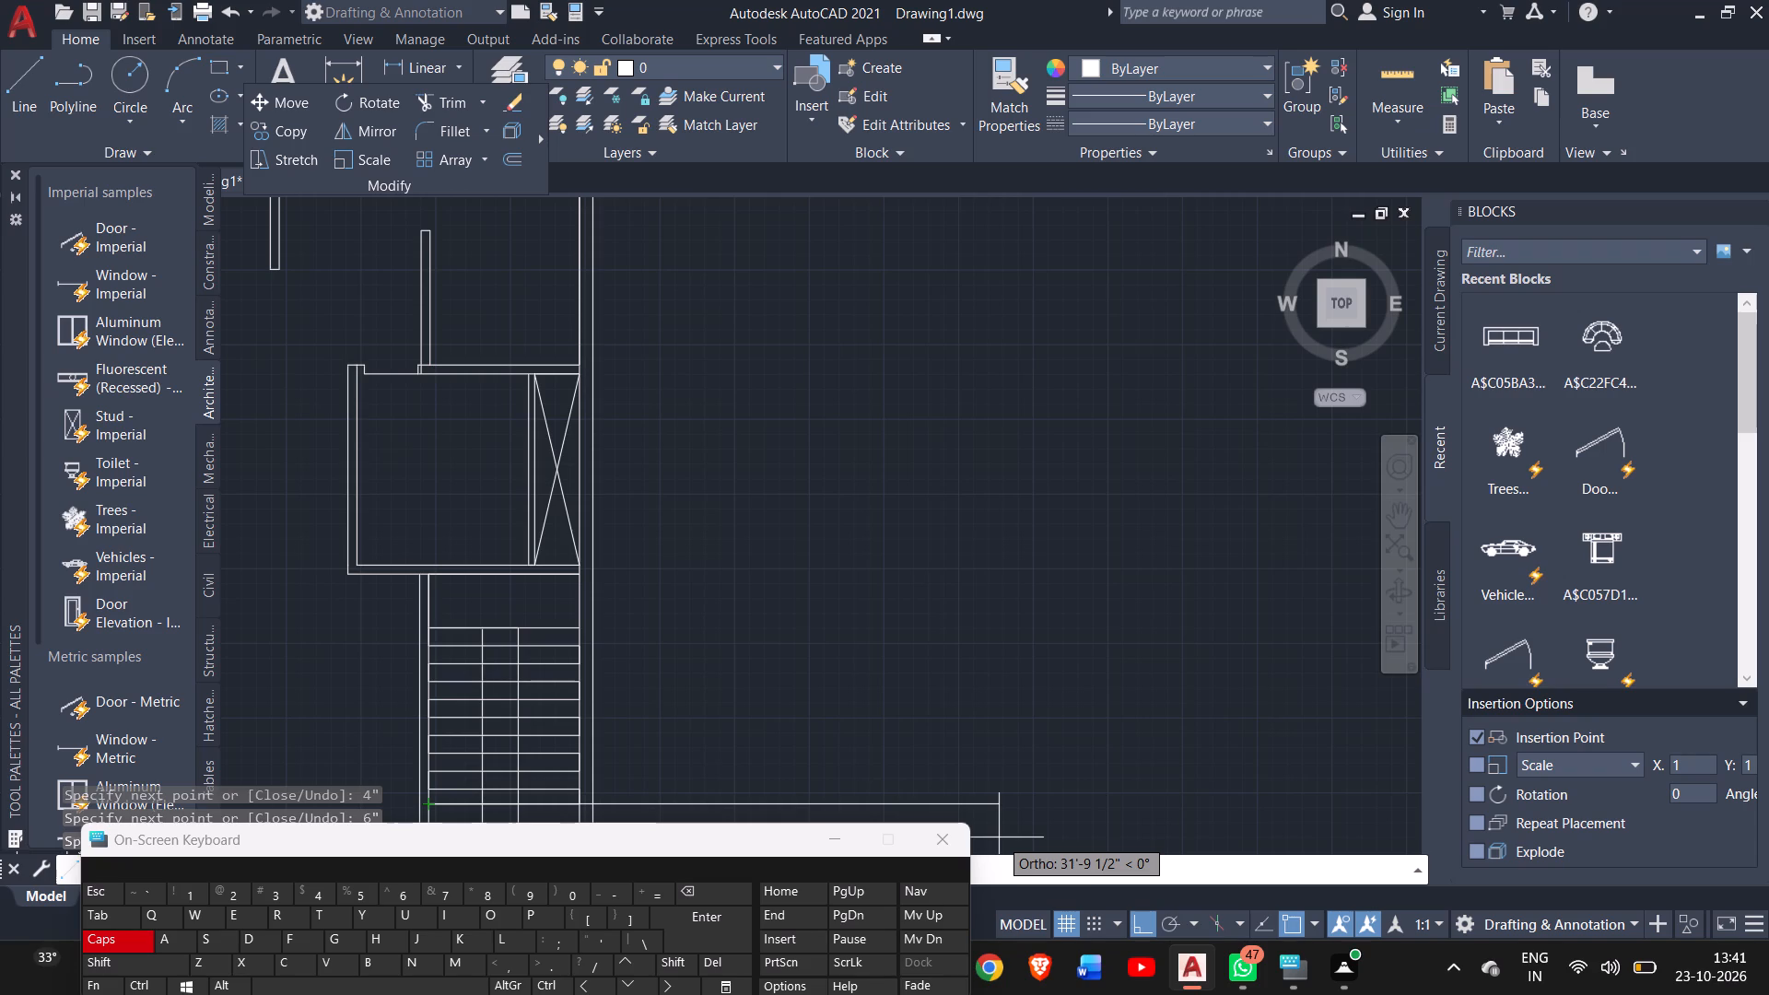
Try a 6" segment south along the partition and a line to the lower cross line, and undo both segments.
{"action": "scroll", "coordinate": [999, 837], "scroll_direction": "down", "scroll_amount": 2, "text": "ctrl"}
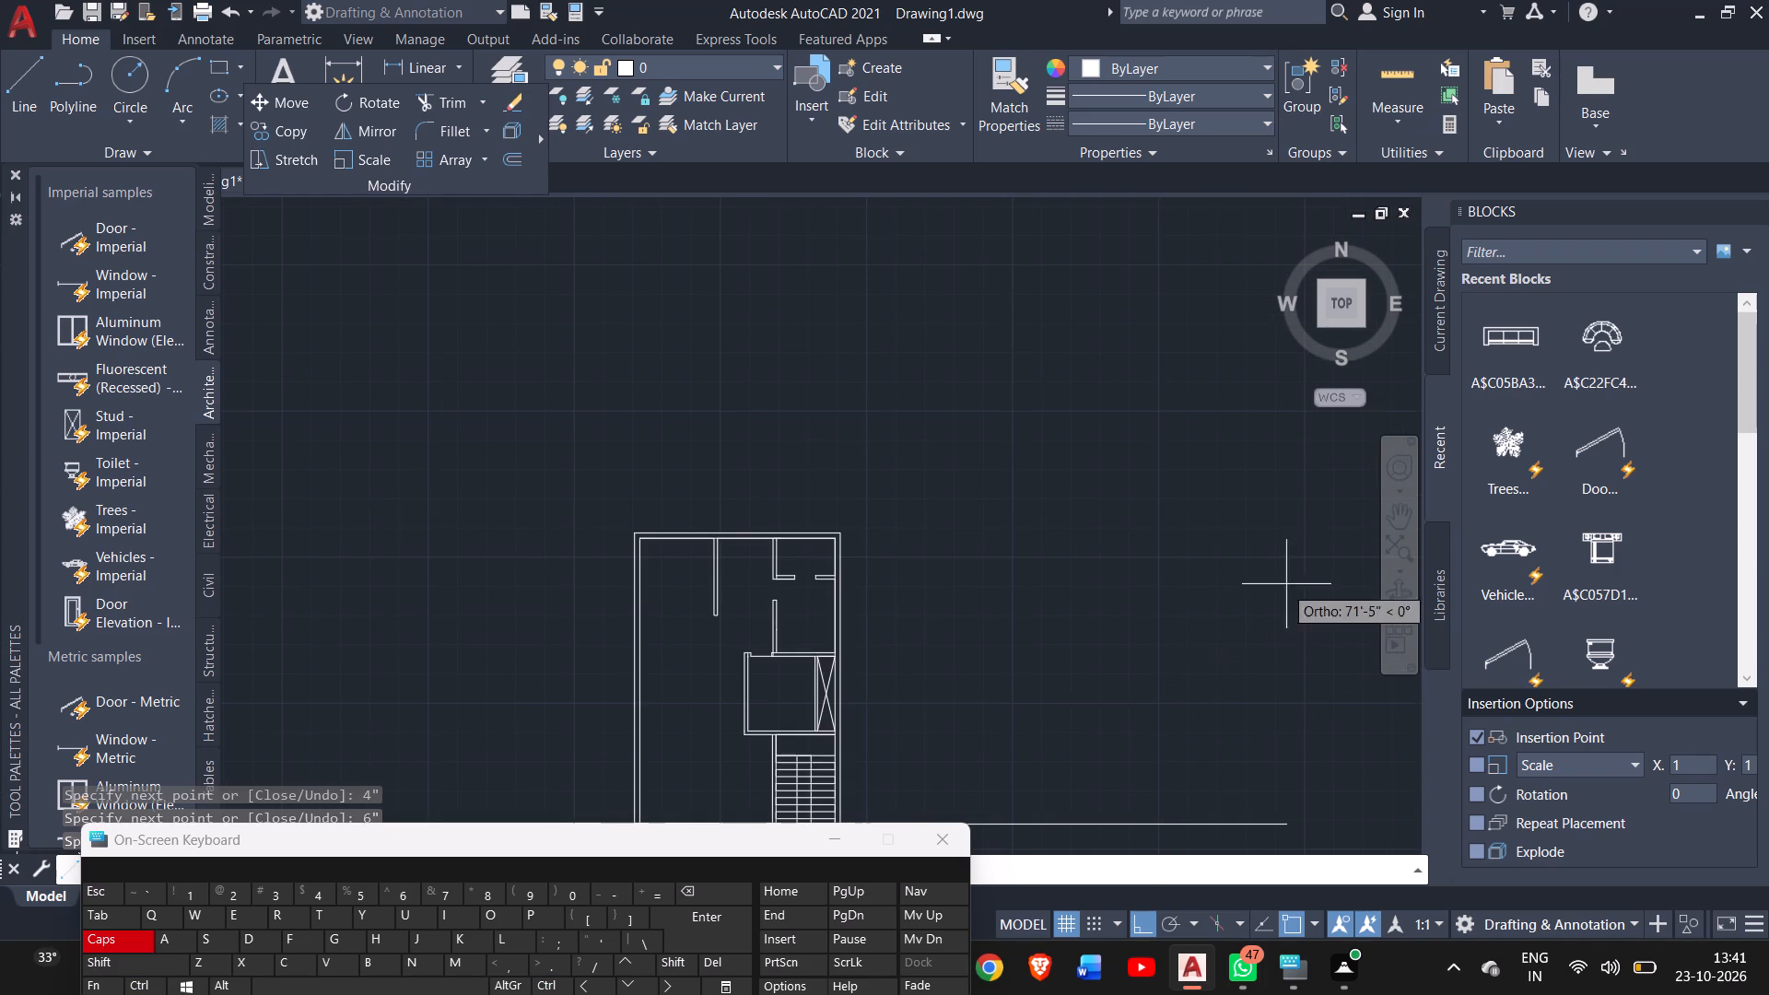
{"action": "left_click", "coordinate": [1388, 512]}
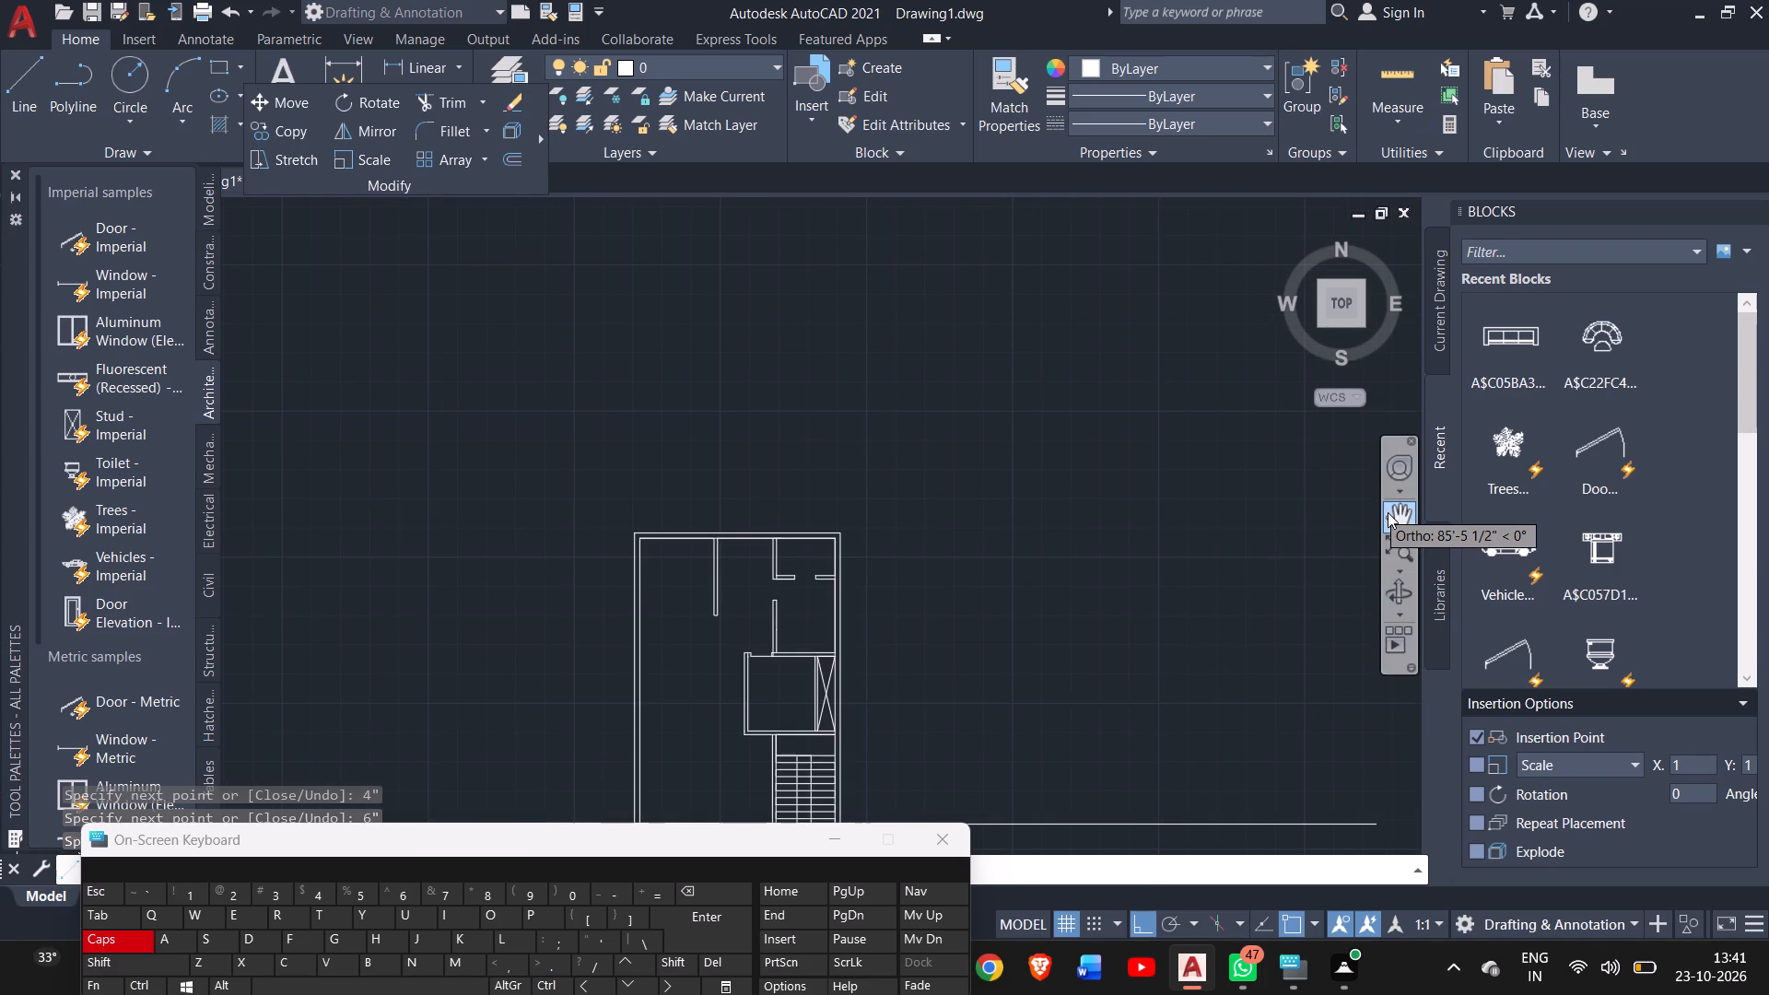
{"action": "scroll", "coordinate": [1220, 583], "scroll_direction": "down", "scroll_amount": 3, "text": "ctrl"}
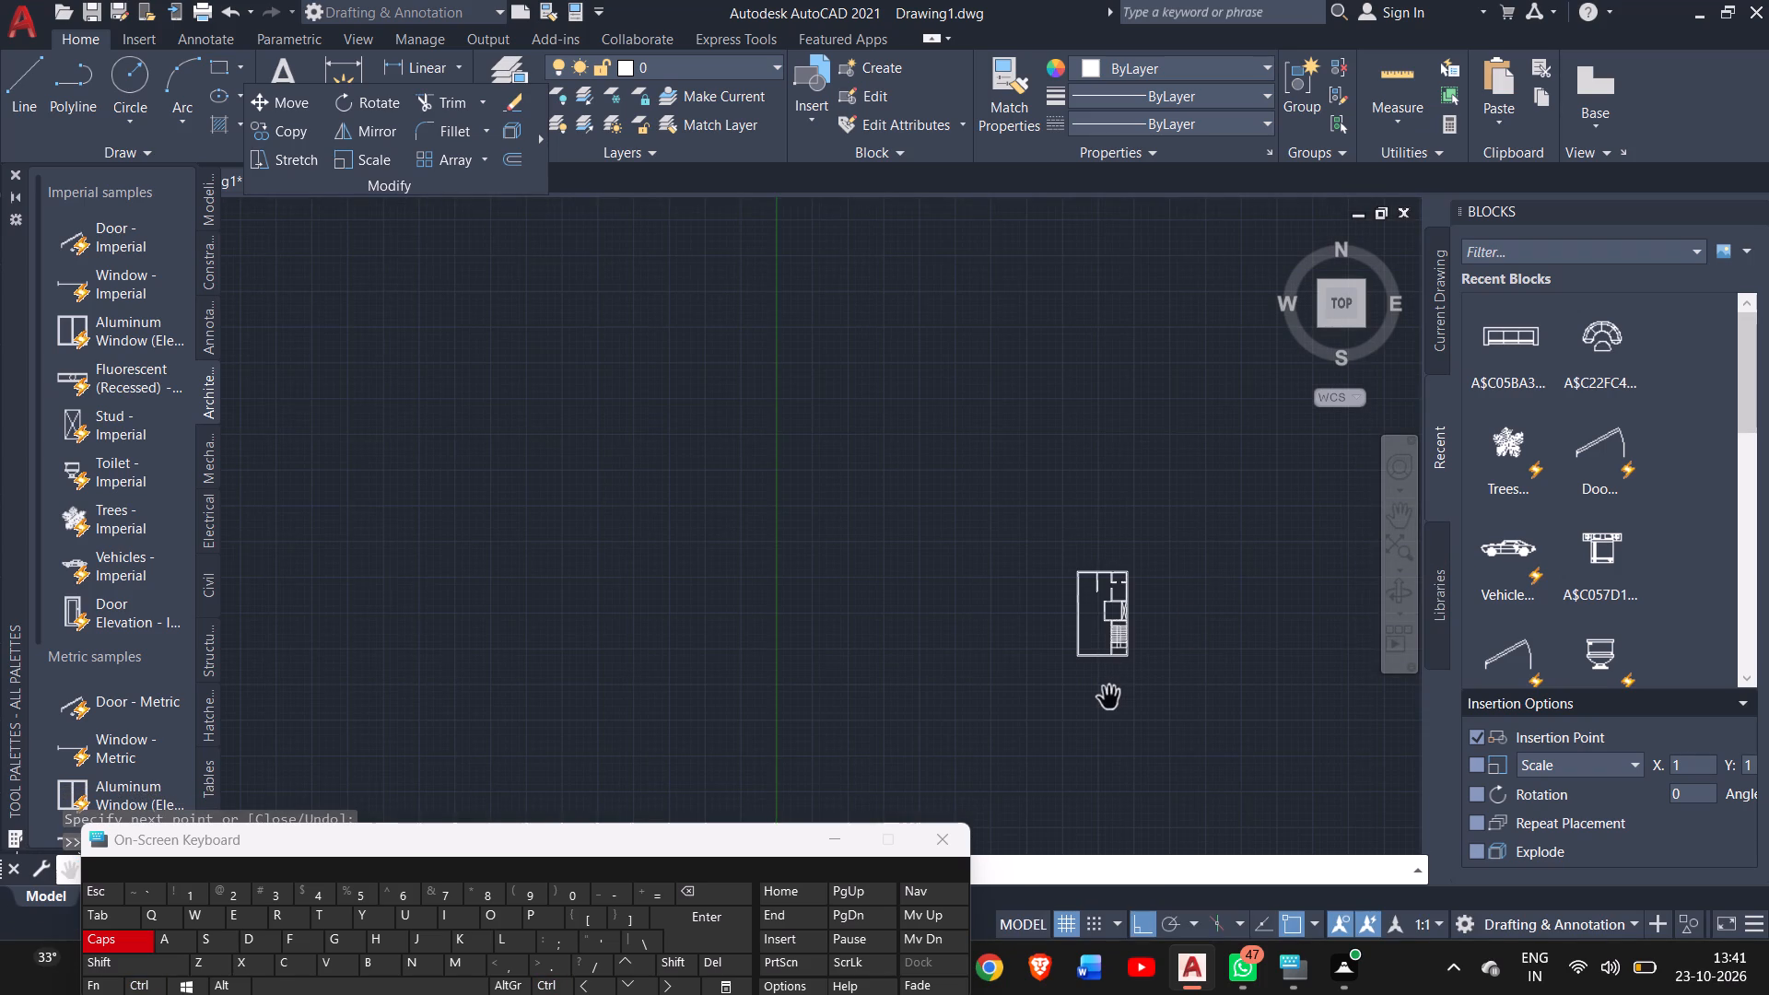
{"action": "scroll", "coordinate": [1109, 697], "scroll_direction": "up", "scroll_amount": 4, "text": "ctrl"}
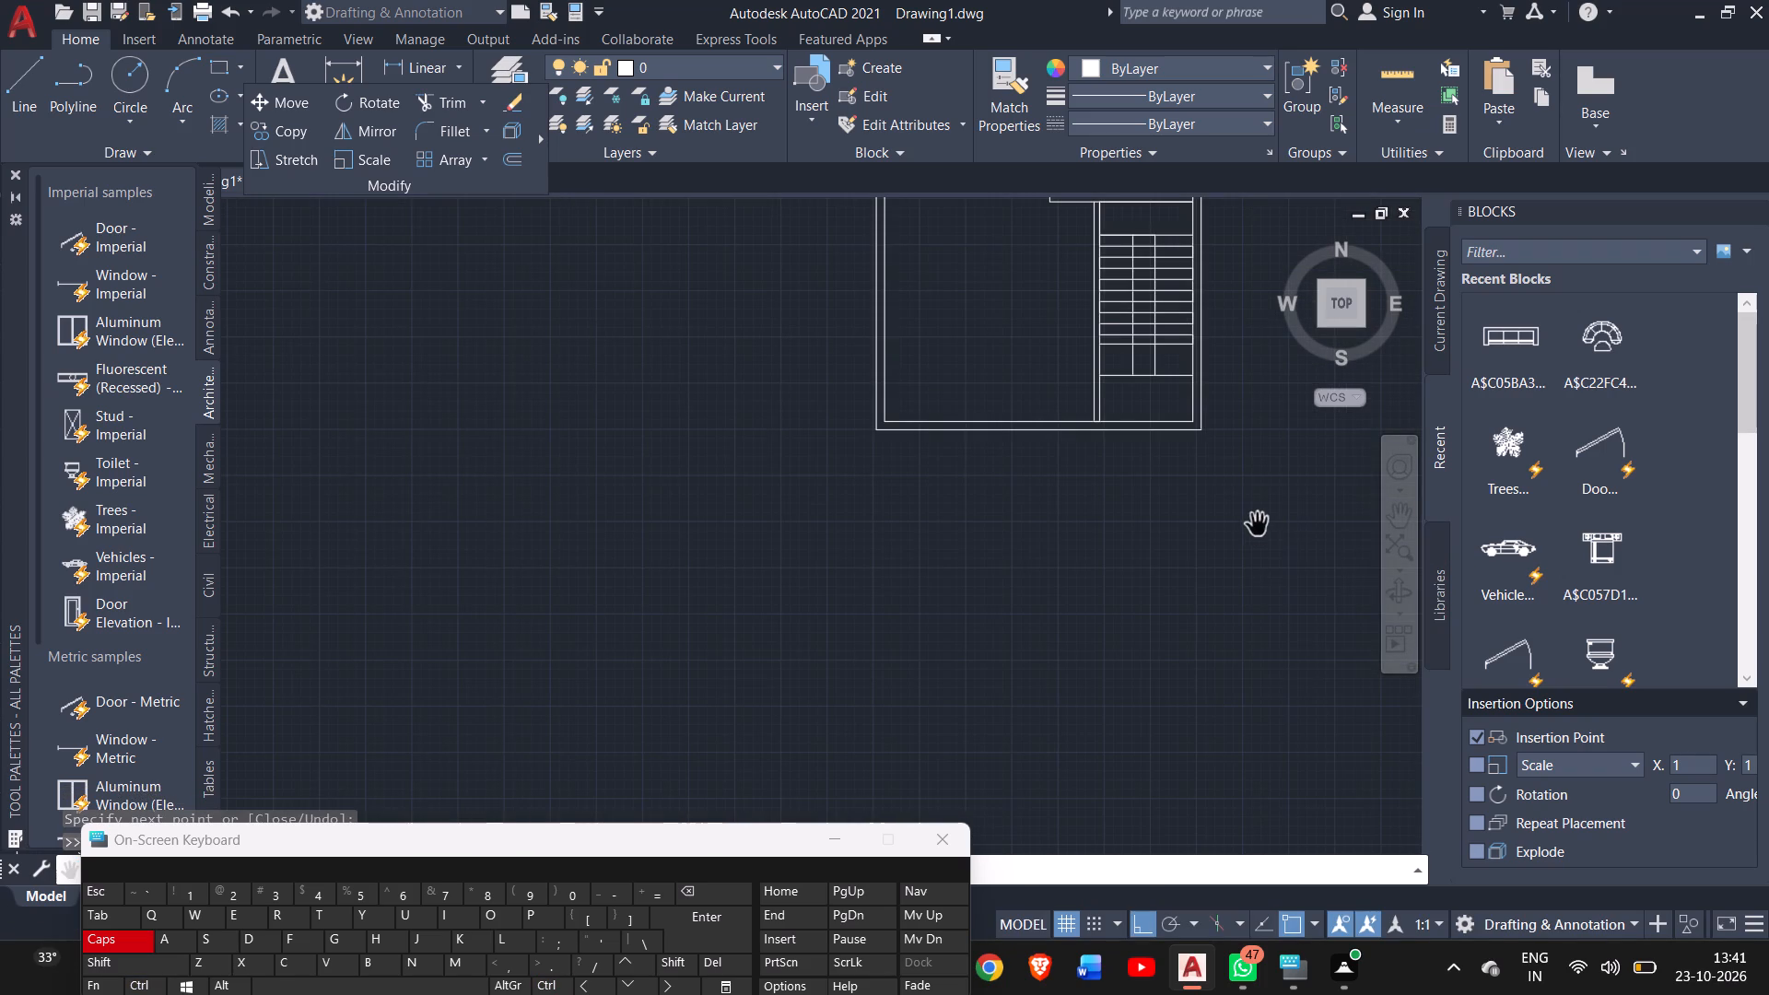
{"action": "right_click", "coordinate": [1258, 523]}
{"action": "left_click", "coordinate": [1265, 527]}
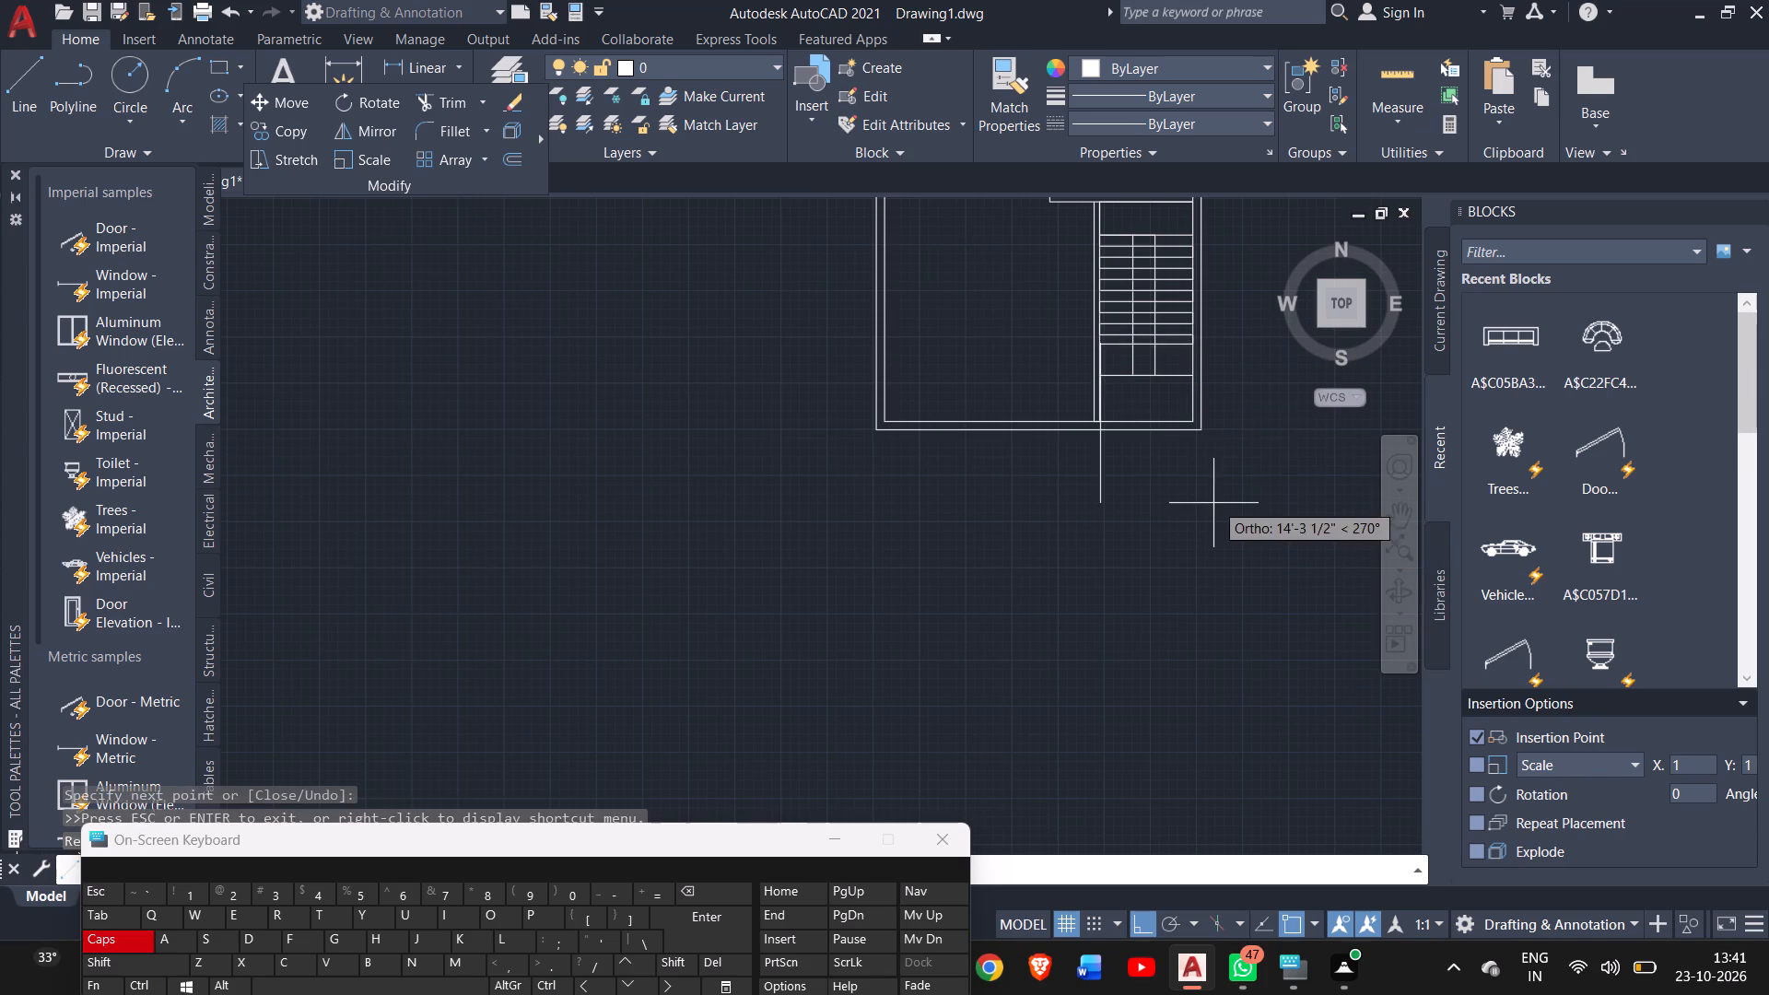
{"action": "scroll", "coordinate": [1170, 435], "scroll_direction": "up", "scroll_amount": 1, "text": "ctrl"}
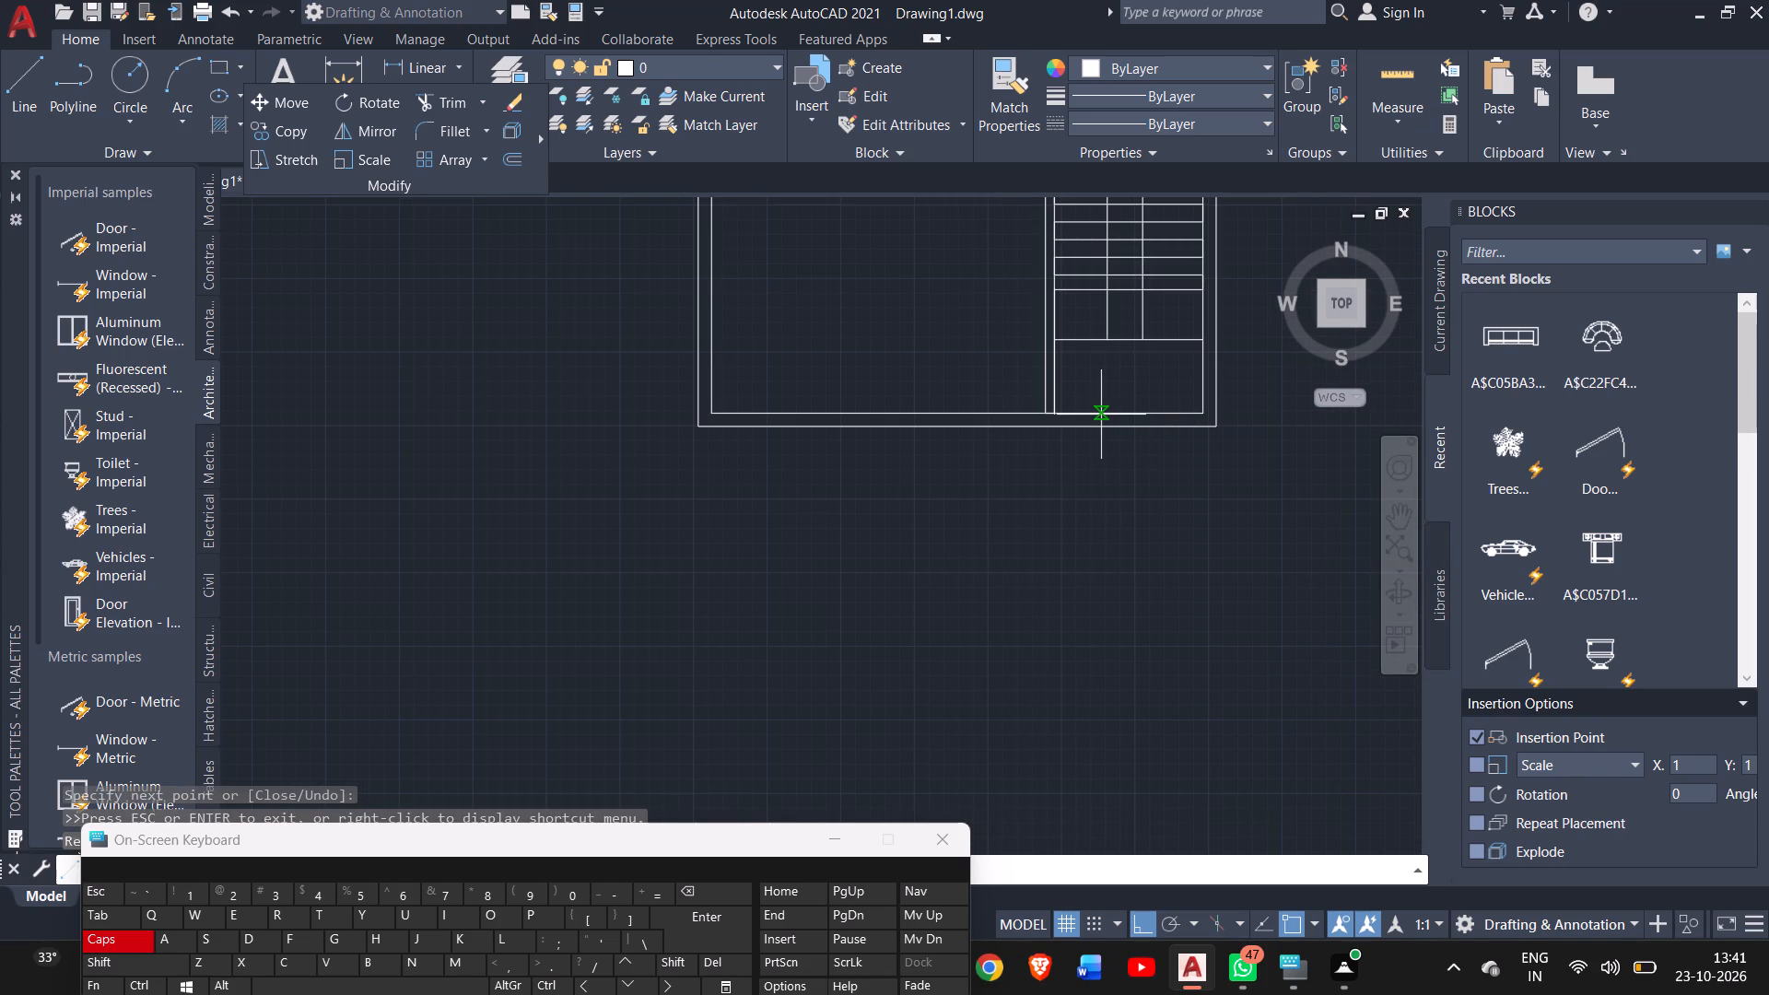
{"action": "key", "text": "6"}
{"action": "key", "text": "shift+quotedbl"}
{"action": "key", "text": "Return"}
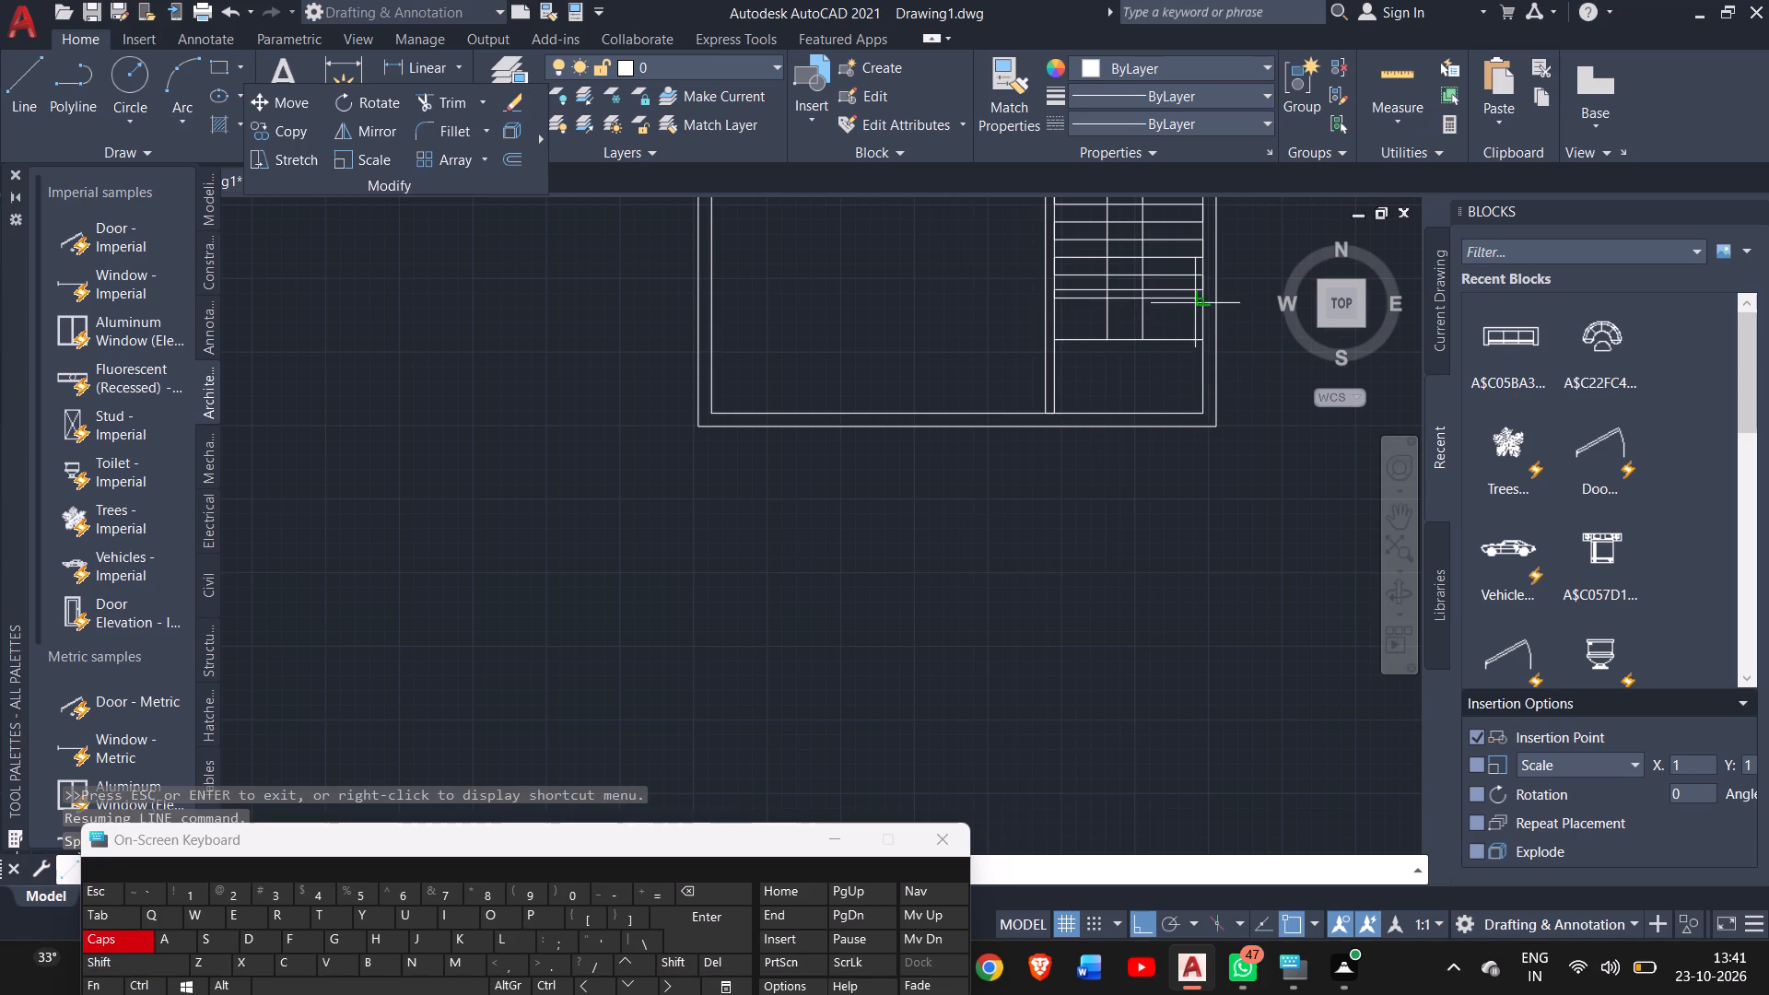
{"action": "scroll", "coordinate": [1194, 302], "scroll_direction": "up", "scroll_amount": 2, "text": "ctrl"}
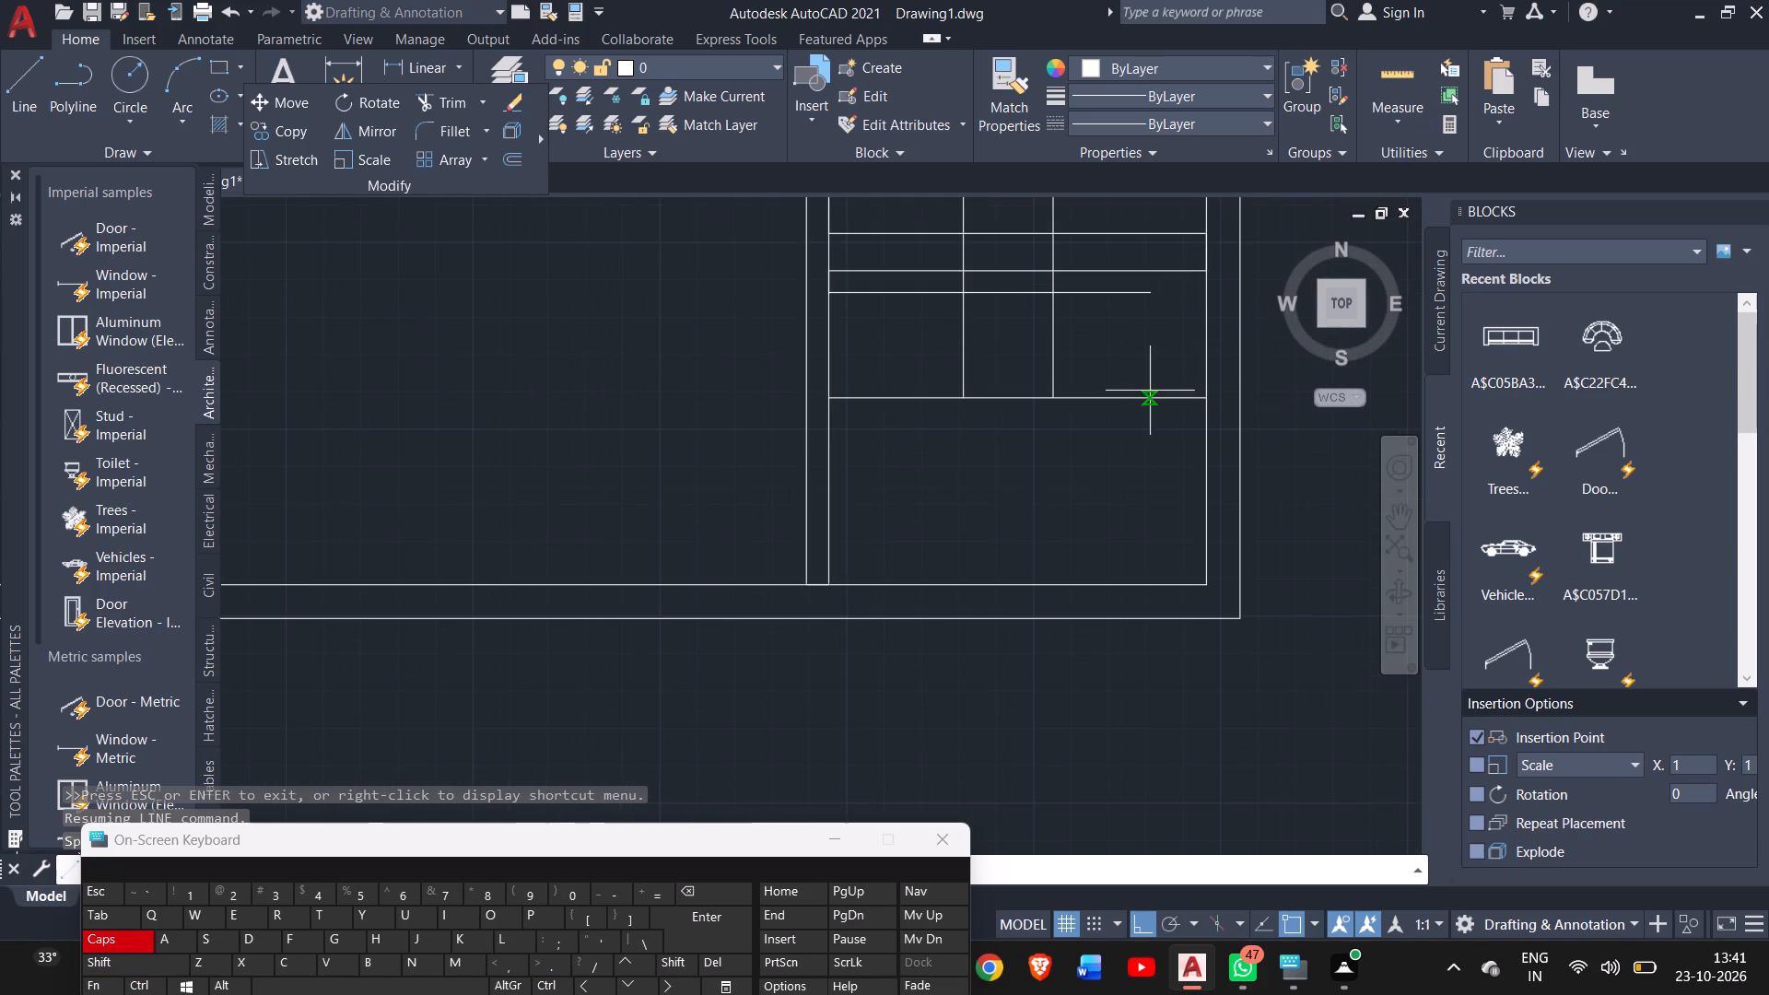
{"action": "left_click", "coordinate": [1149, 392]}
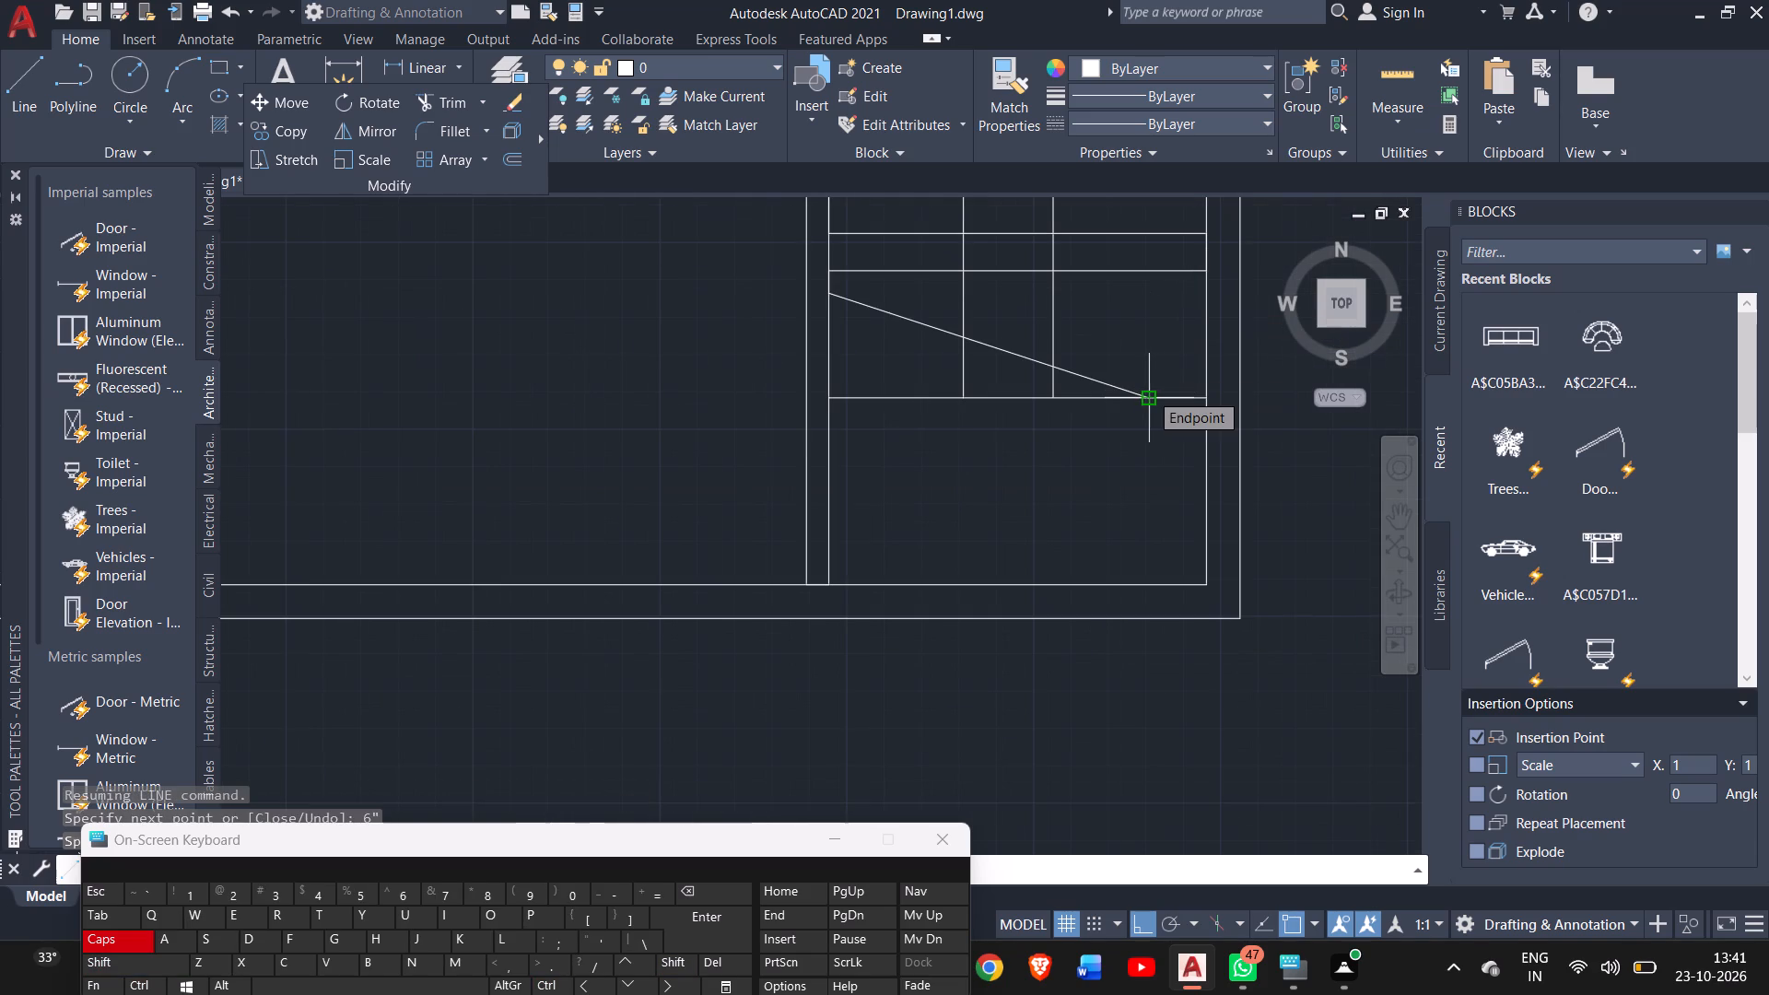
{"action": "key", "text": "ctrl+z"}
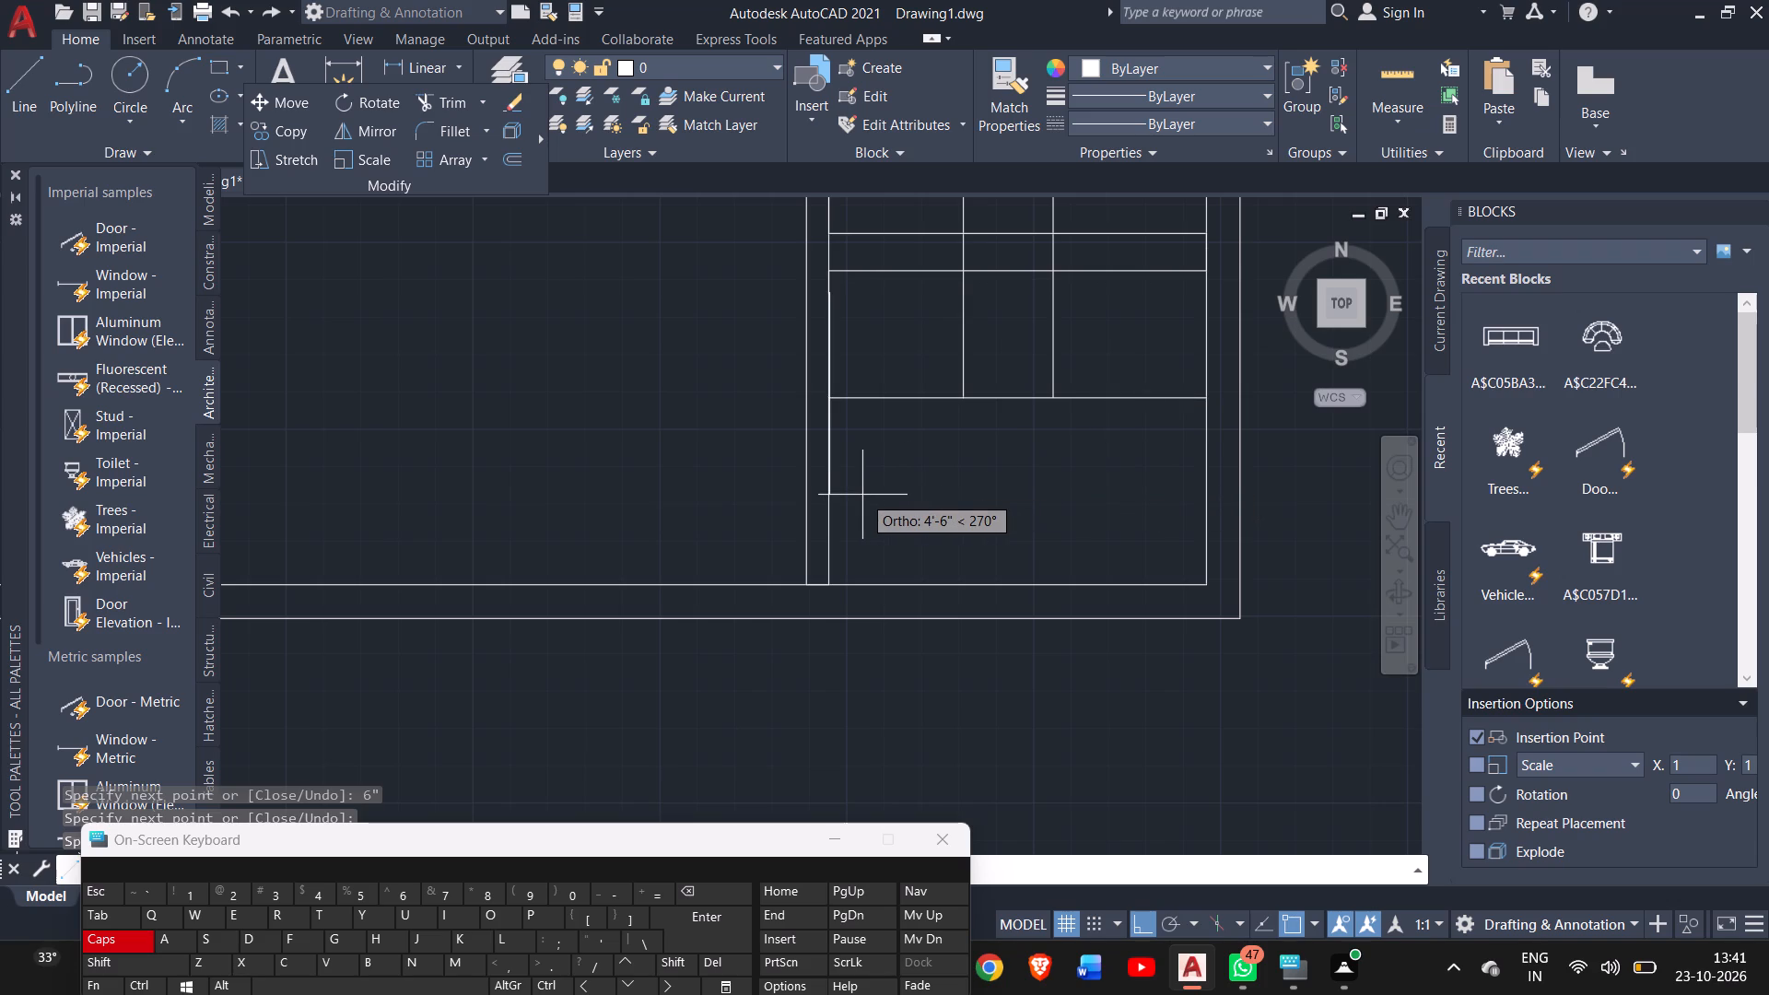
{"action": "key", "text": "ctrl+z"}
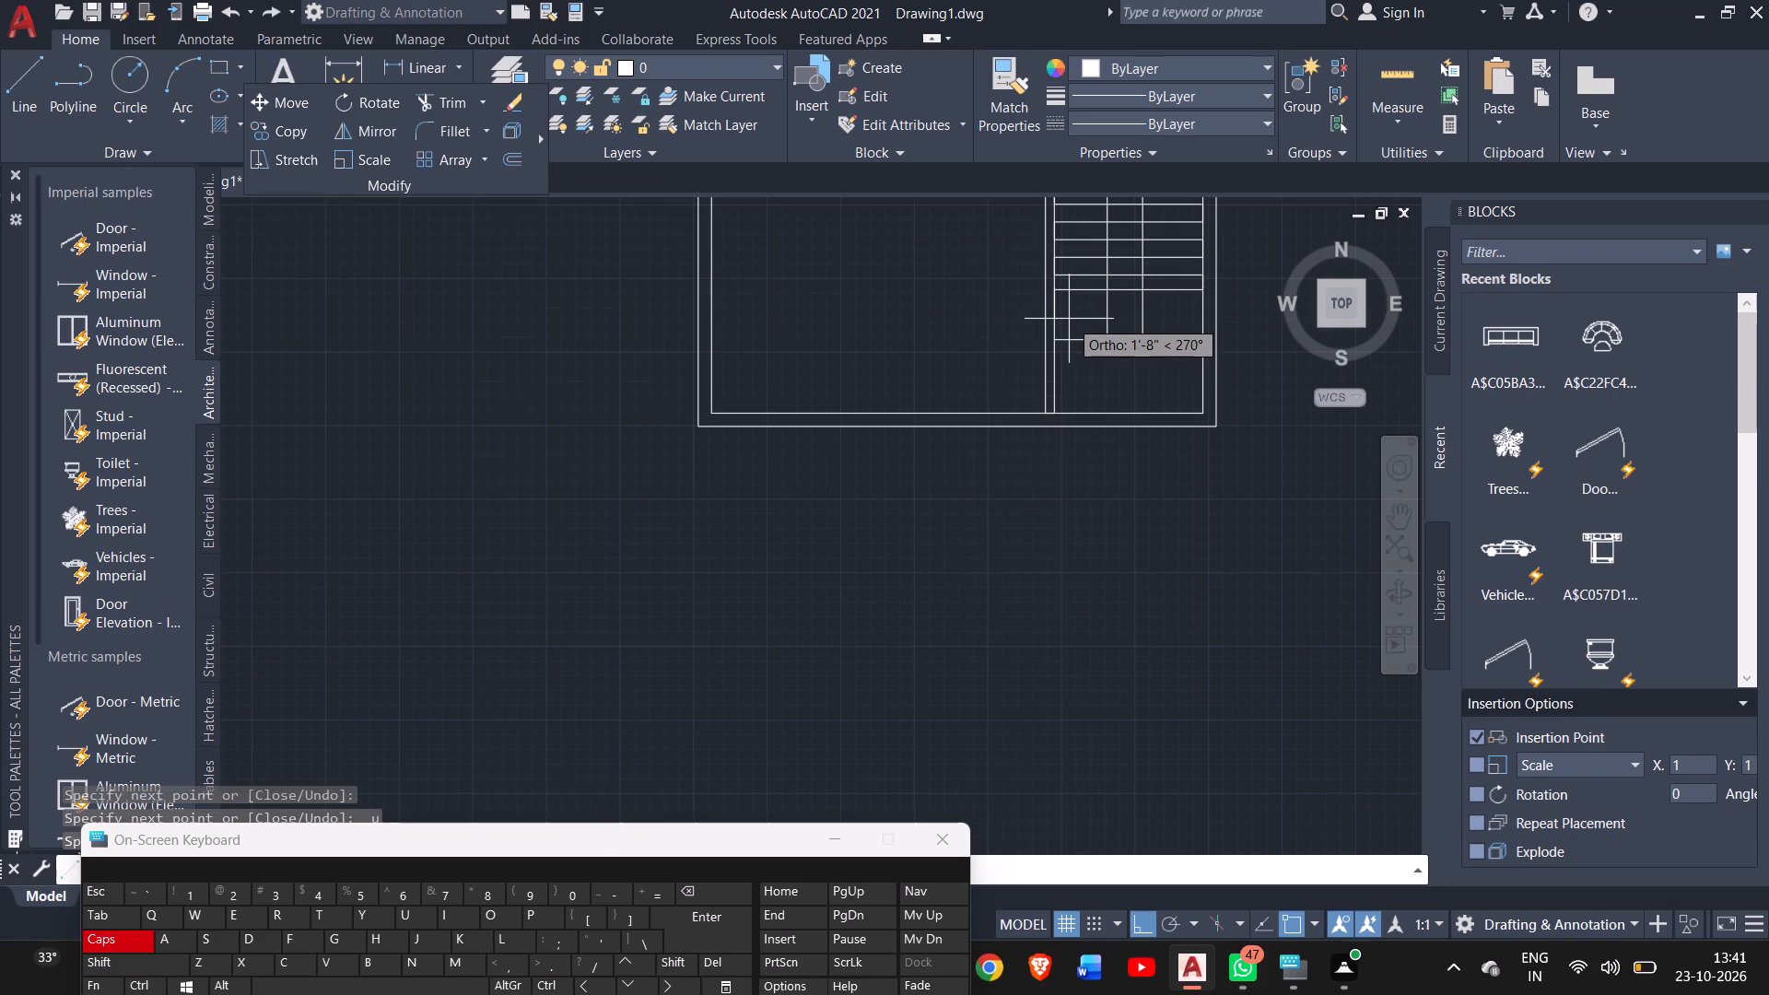
Continue the zigzag line from the partition with three cross lines 8" apart, and end it at the east wall's inner face.
{"action": "key", "text": "8"}
{"action": "key", "text": "shift+quotedbl"}
{"action": "key", "text": "Return"}
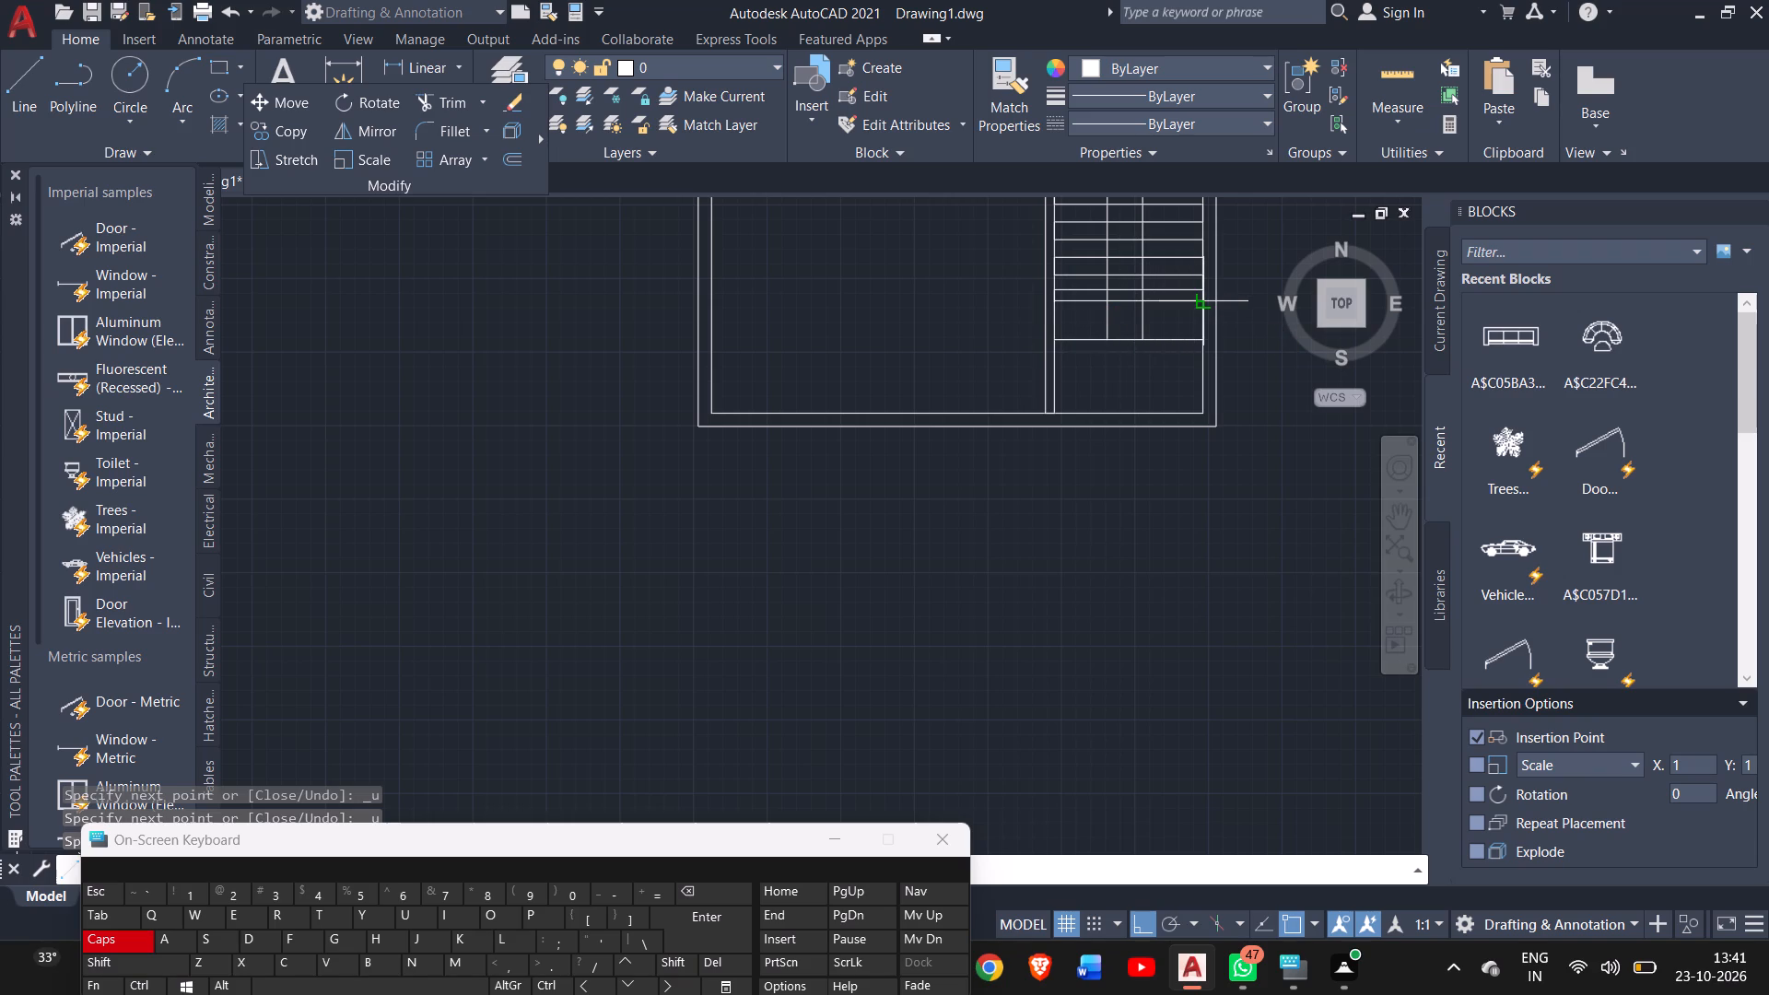
{"action": "left_click", "coordinate": [1204, 296]}
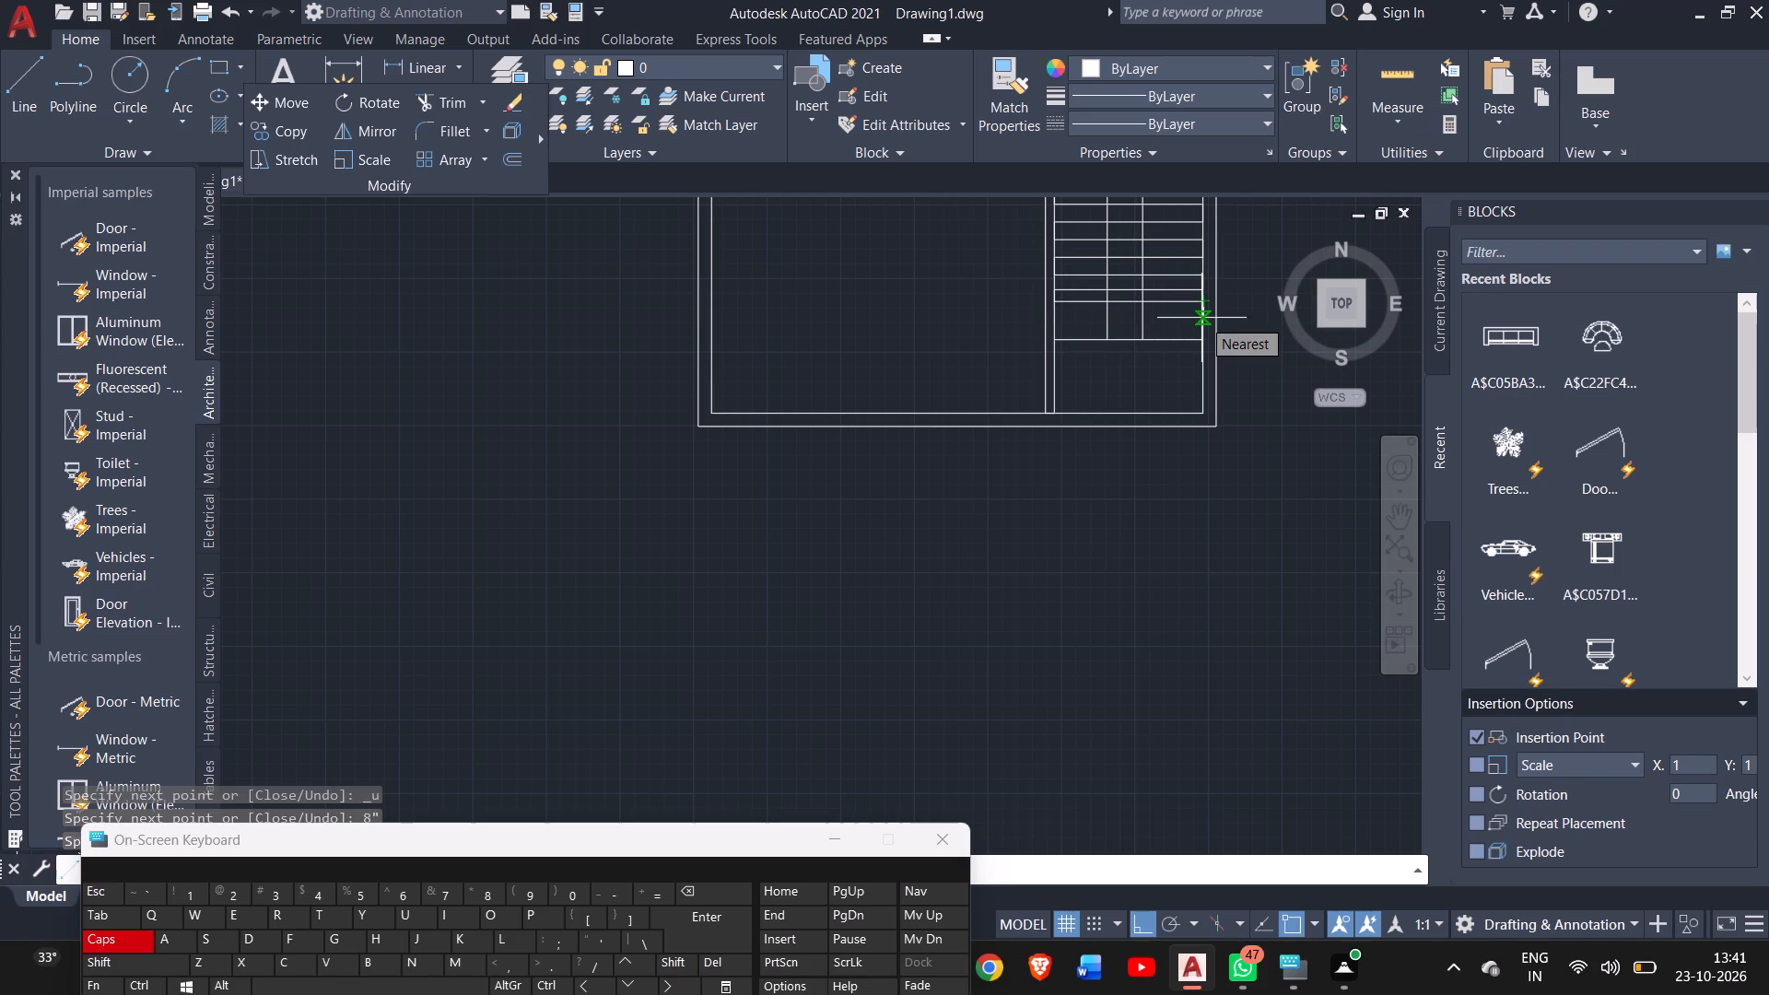
{"action": "key", "text": "8"}
{"action": "key", "text": "shift+quotedbl"}
{"action": "key", "text": "Return"}
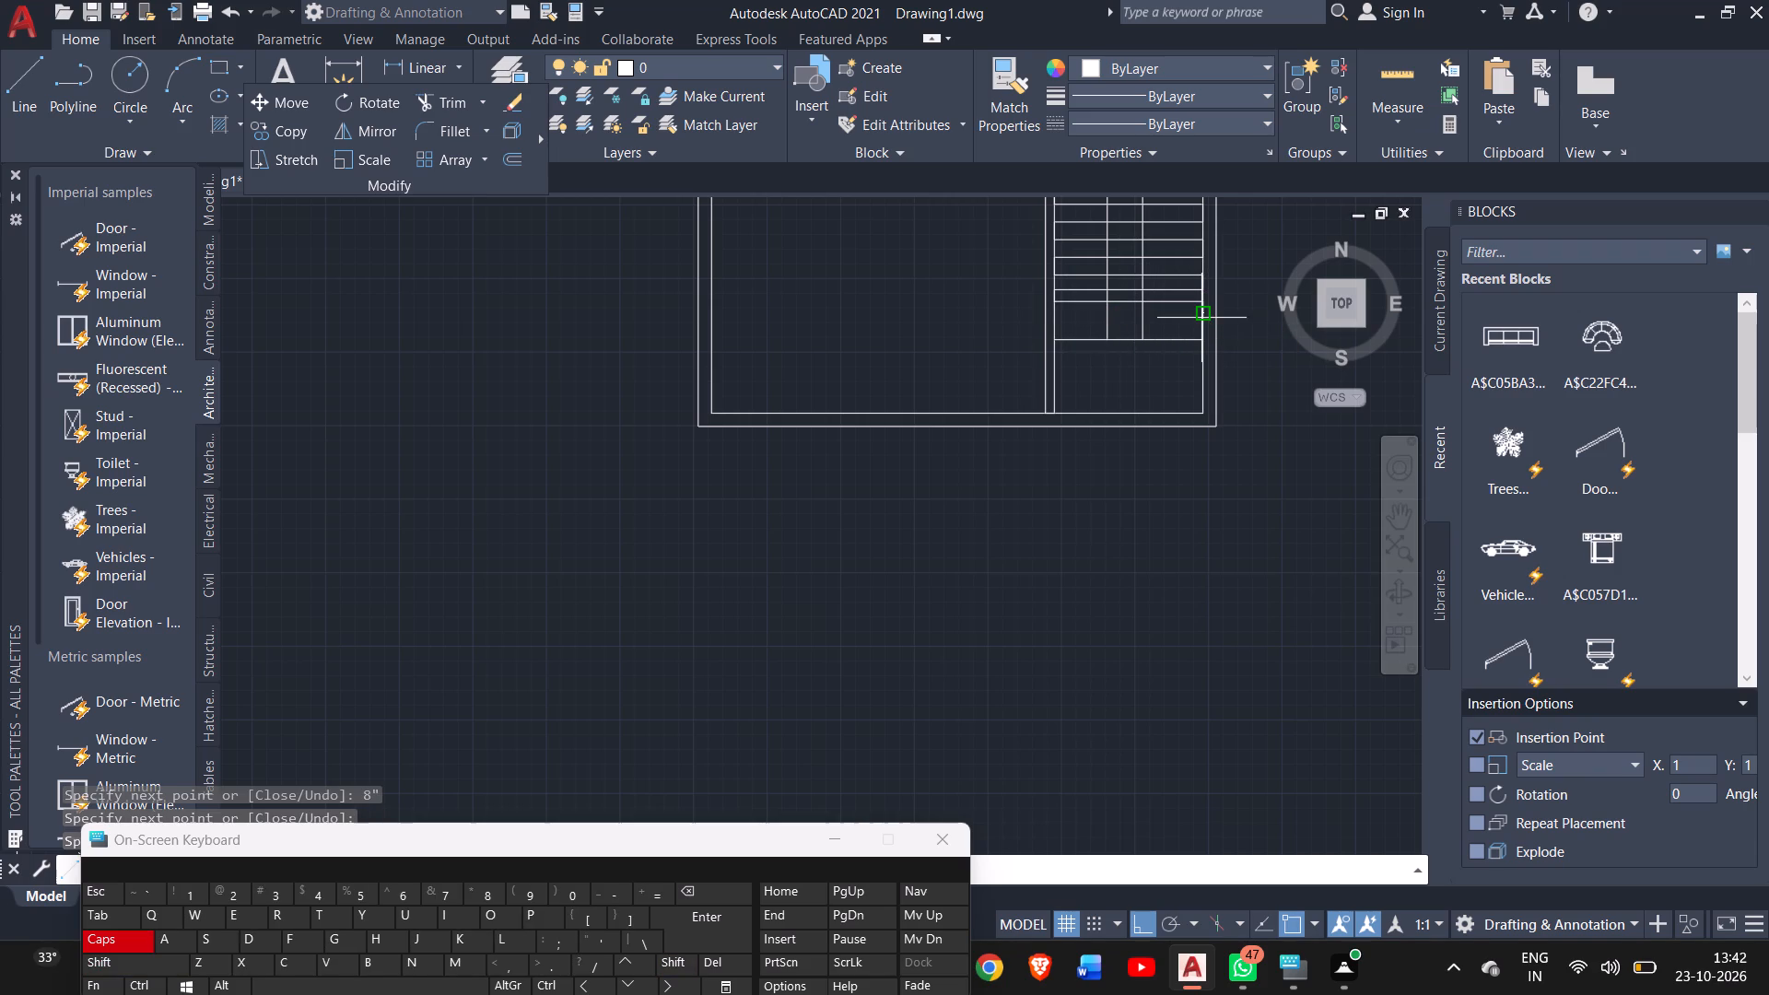
{"action": "left_click", "coordinate": [1058, 318]}
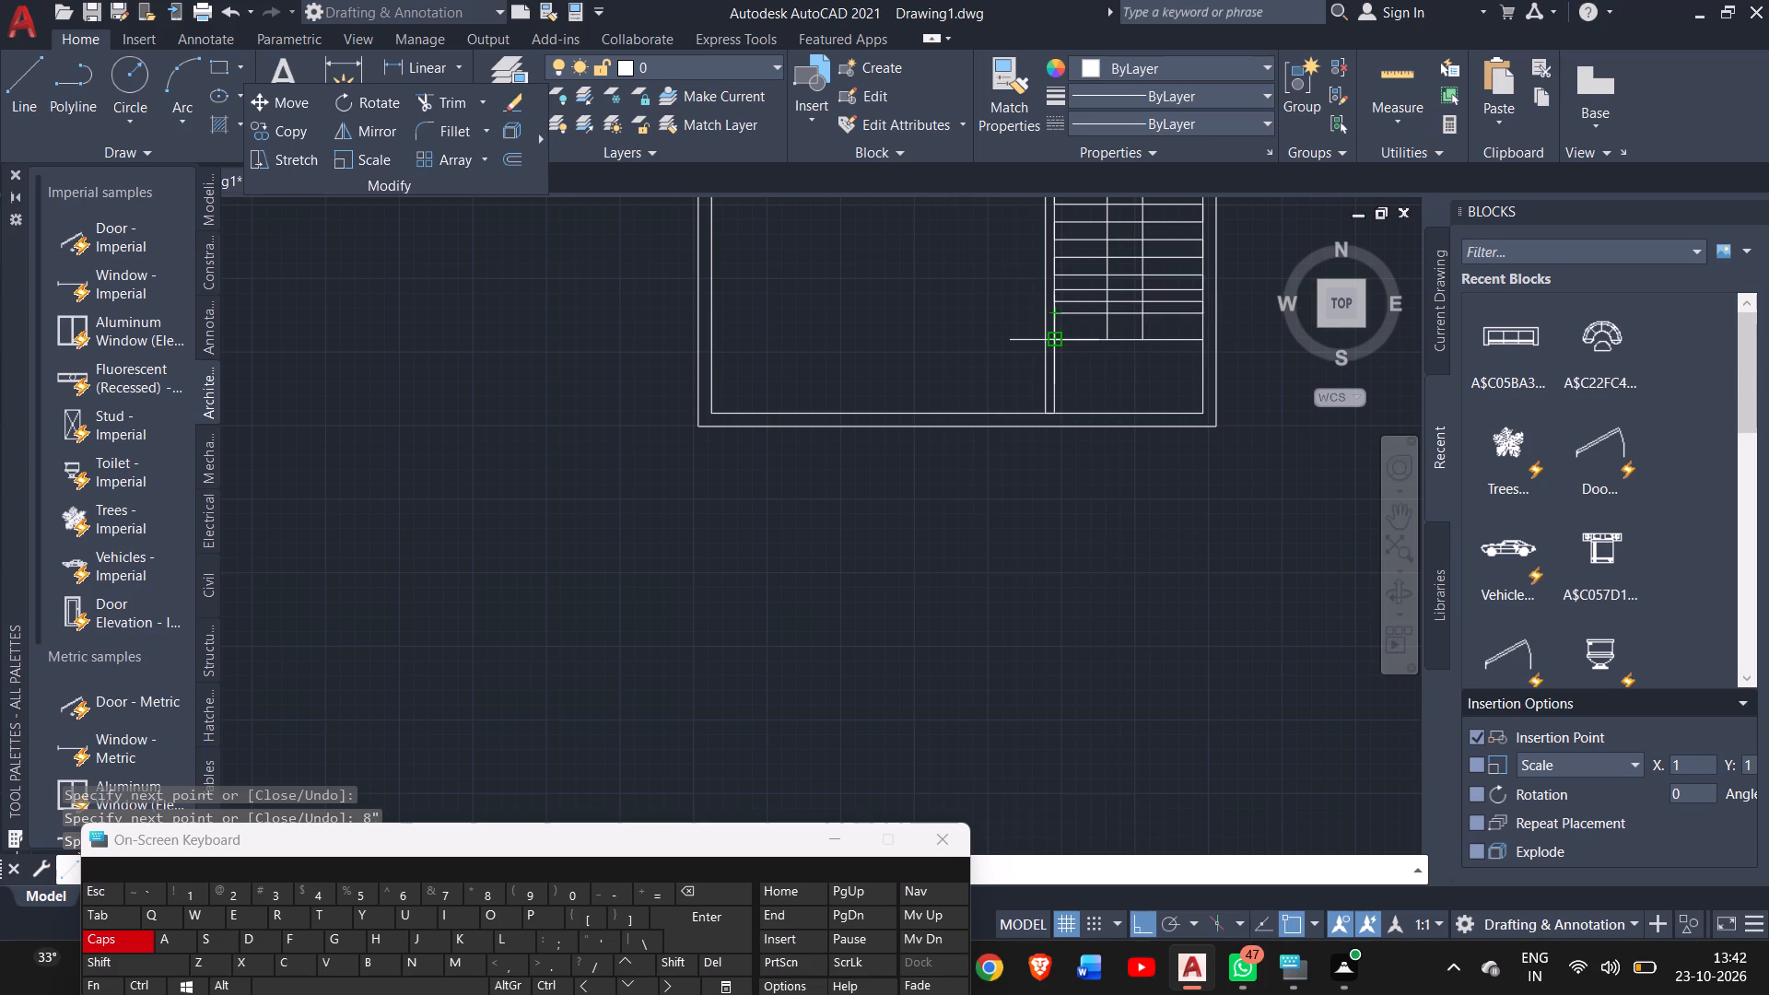
{"action": "key", "text": "8"}
{"action": "key", "text": "shift+quotedbl"}
{"action": "key", "text": "Return"}
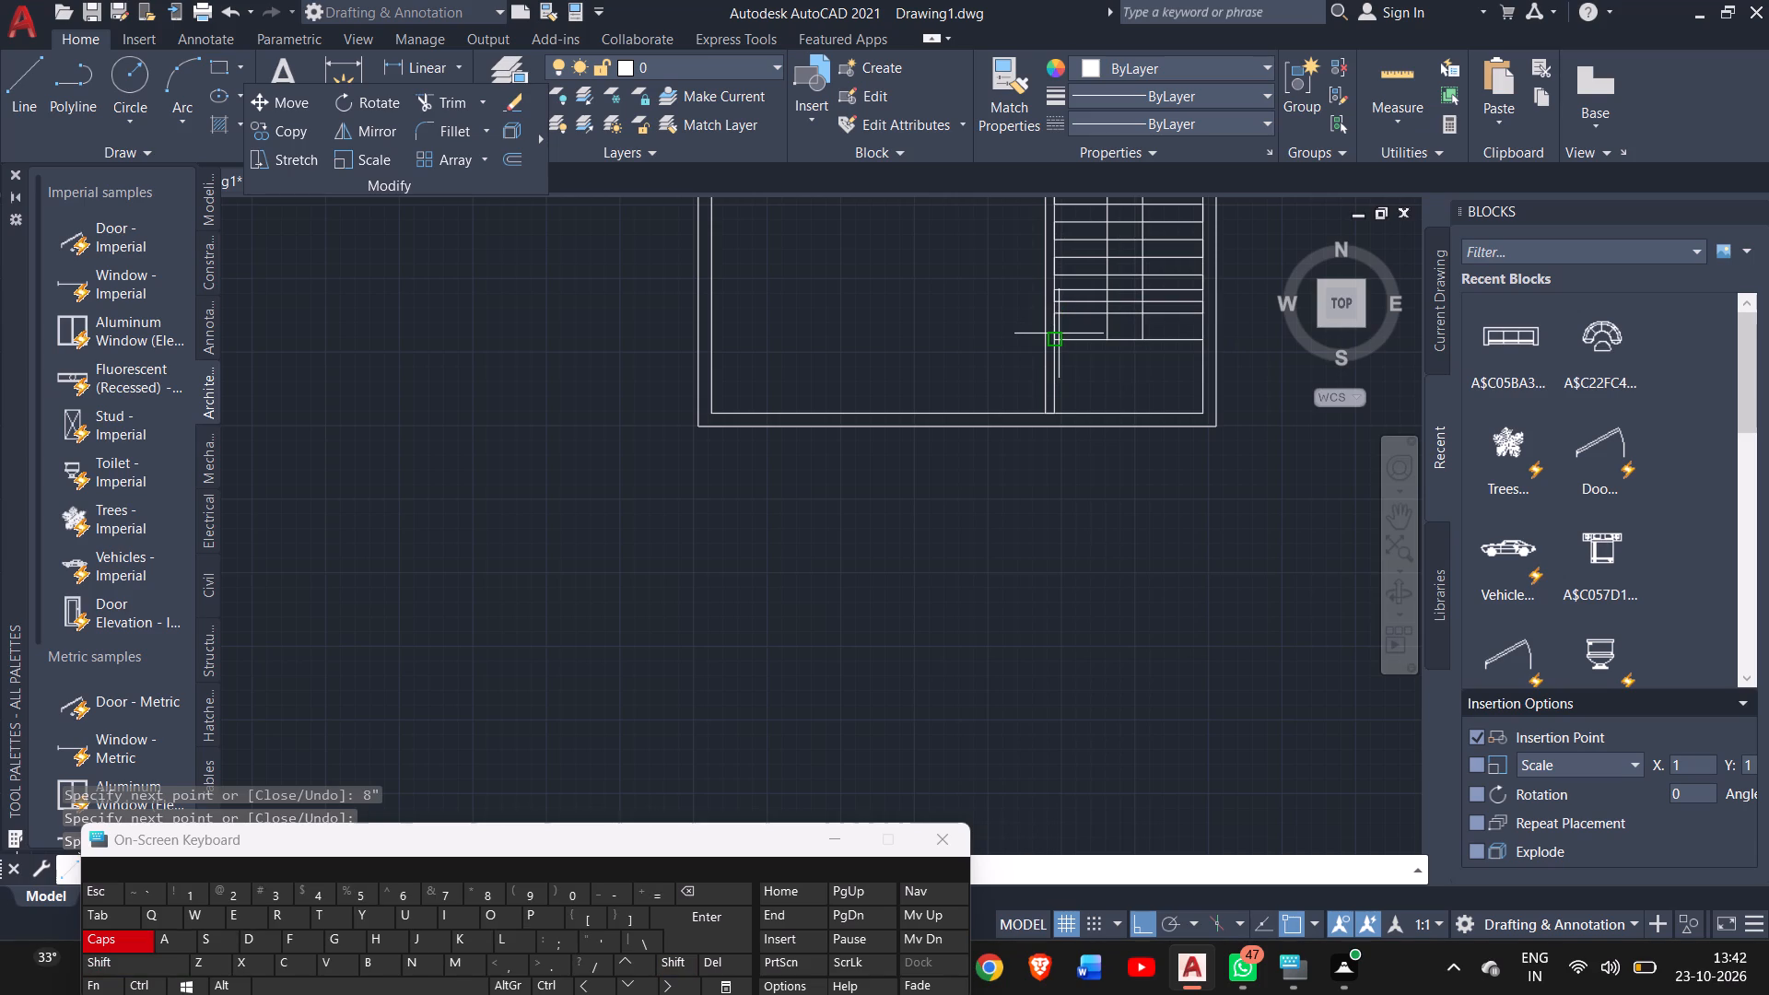
{"action": "left_click", "coordinate": [1199, 322]}
{"action": "right_click", "coordinate": [1199, 322]}
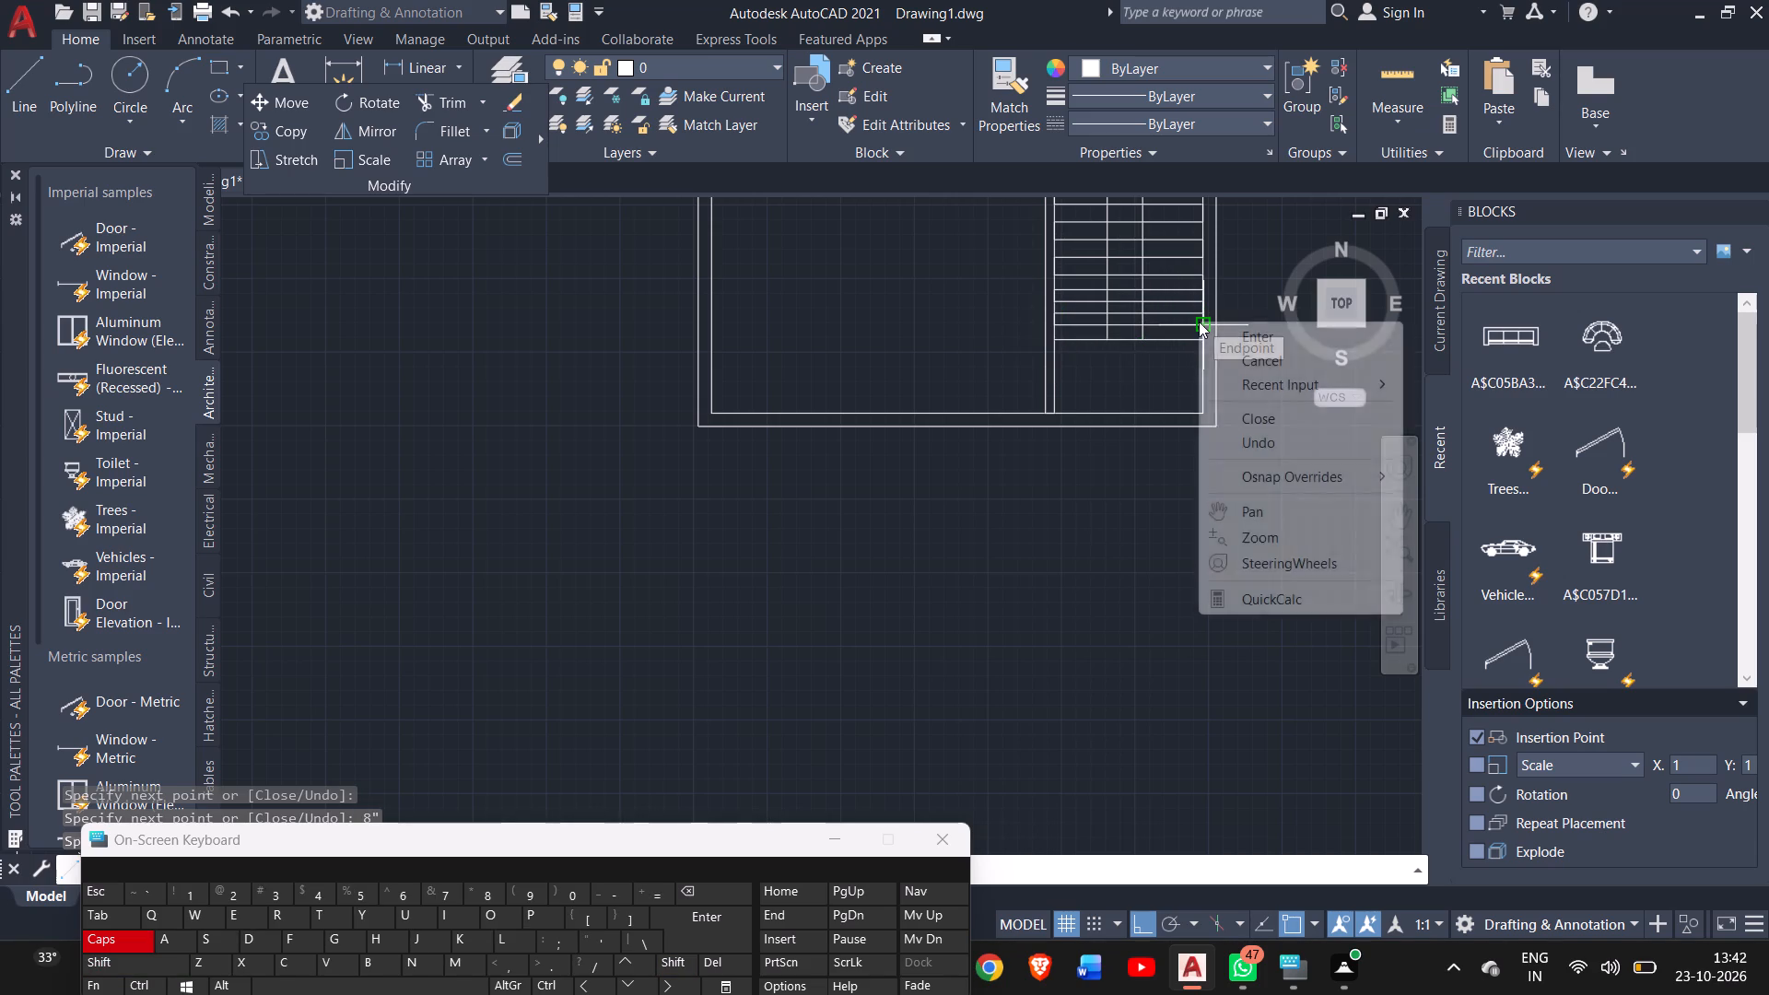
{"action": "left_click", "coordinate": [1226, 334]}
{"action": "scroll", "coordinate": [1226, 334], "scroll_direction": "down", "scroll_amount": 1, "text": "ctrl"}
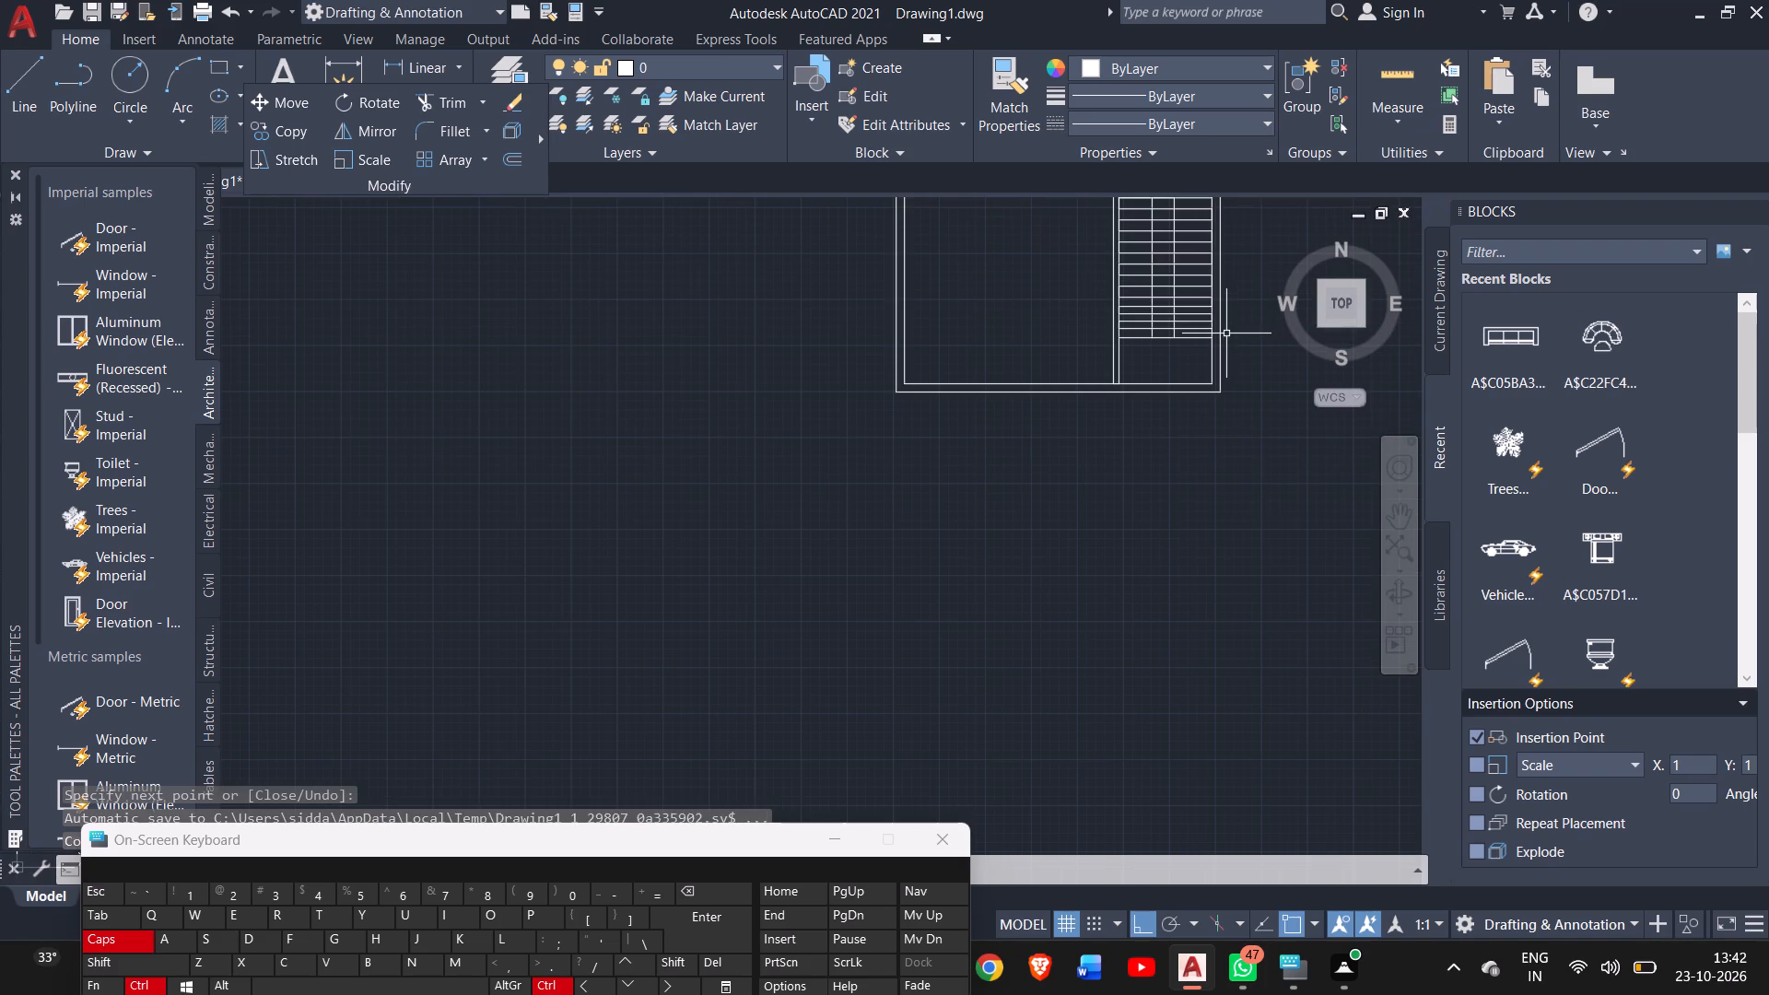
Trim the tread lines between the staircase's two central vertical lines, keeping the top and bottom end lines whole.
{"action": "scroll", "coordinate": [1196, 281], "scroll_direction": "up", "scroll_amount": 3, "text": "ctrl"}
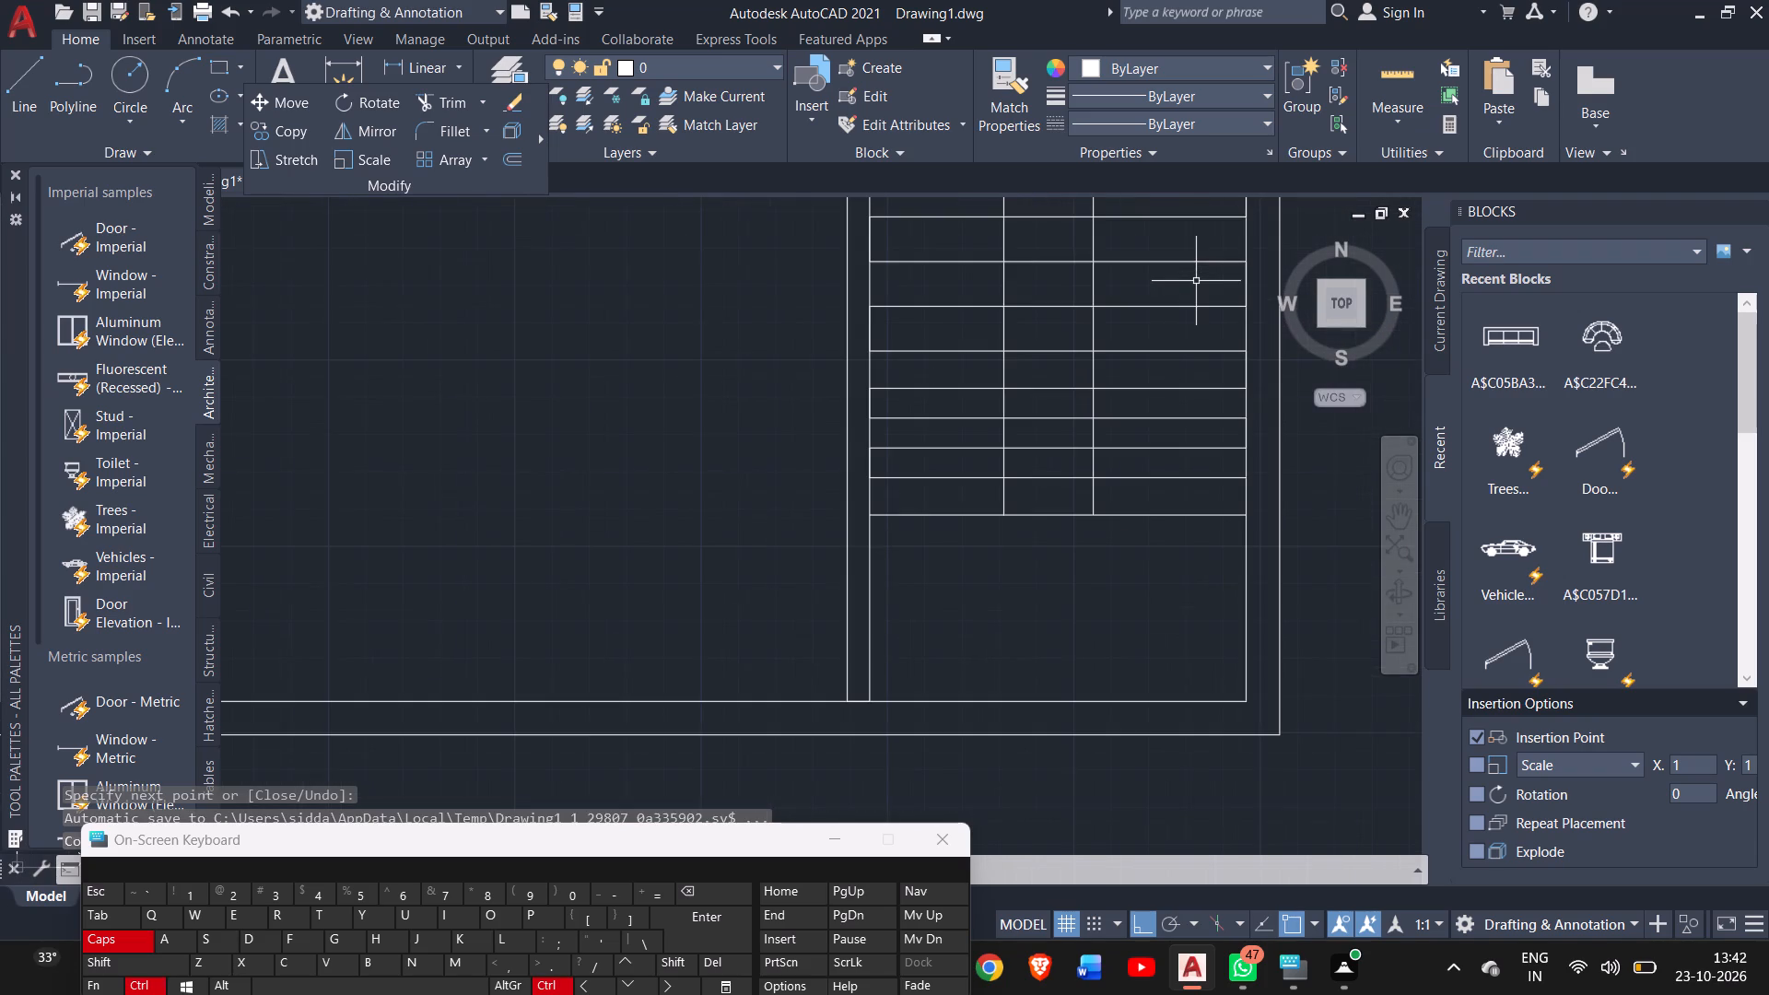
{"action": "scroll", "coordinate": [1196, 281], "scroll_direction": "up", "scroll_amount": 3, "text": "ctrl"}
{"action": "scroll", "coordinate": [1196, 281], "scroll_direction": "down", "scroll_amount": 2, "text": "ctrl"}
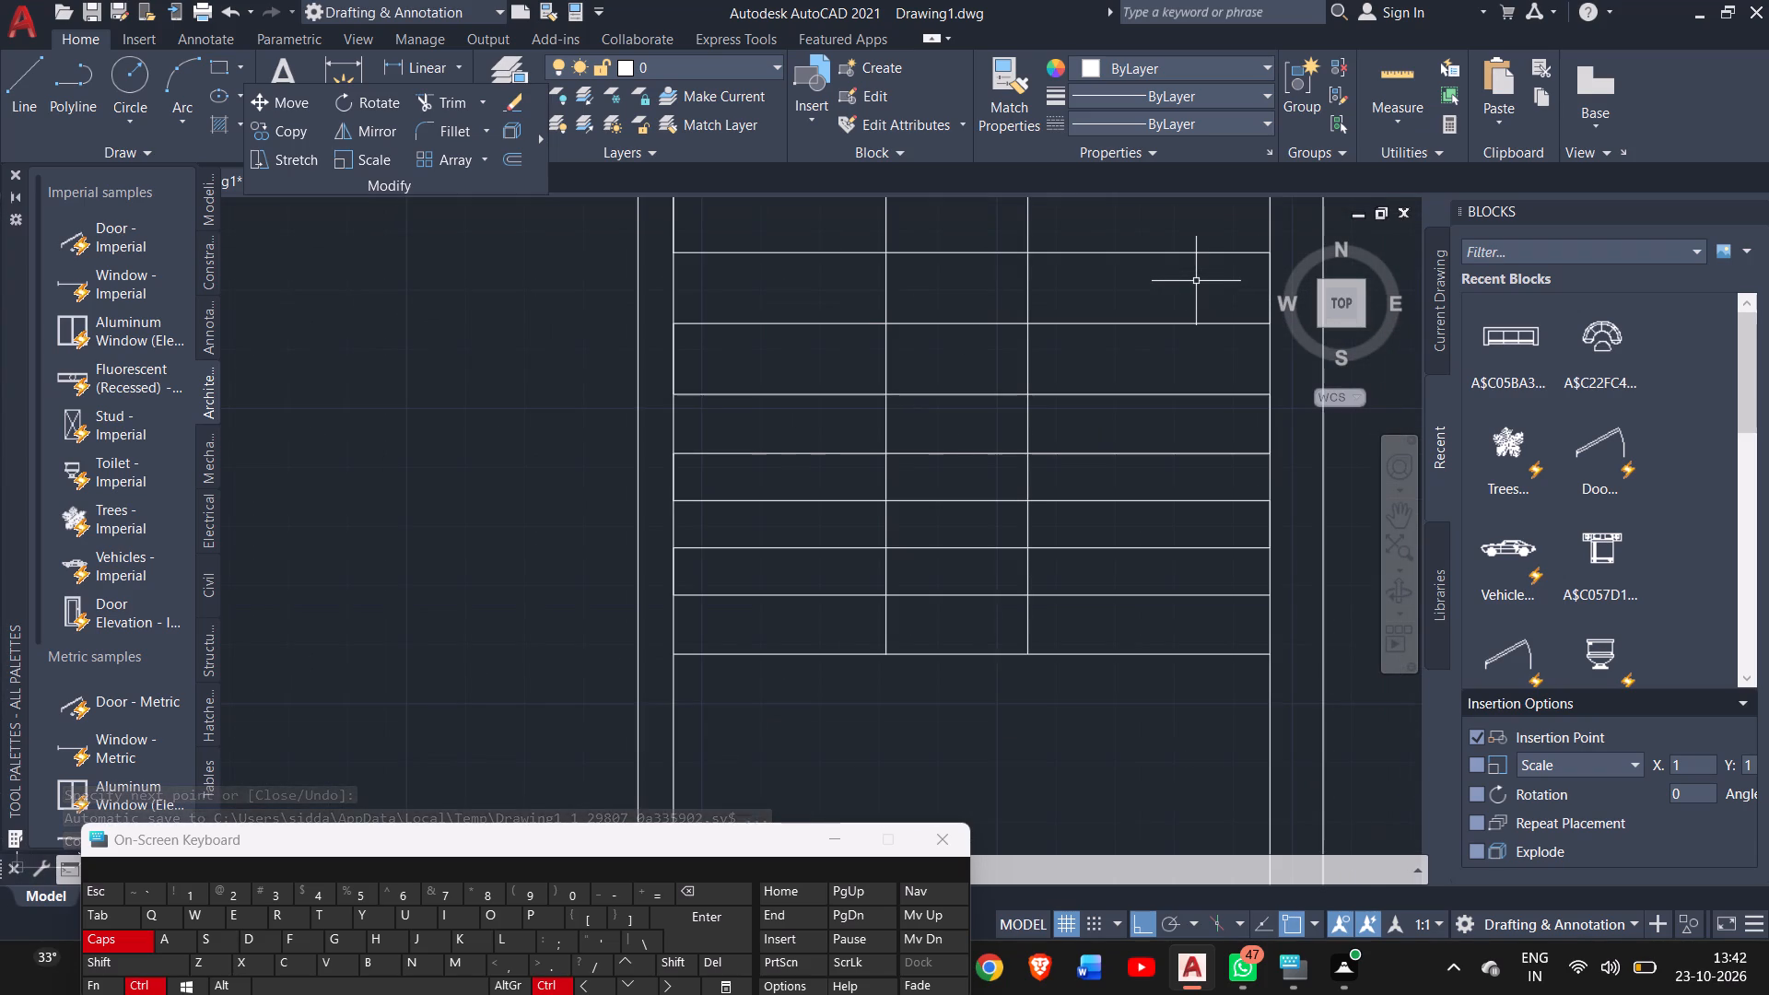
{"action": "scroll", "coordinate": [1196, 281], "scroll_direction": "down", "scroll_amount": 3, "text": "ctrl"}
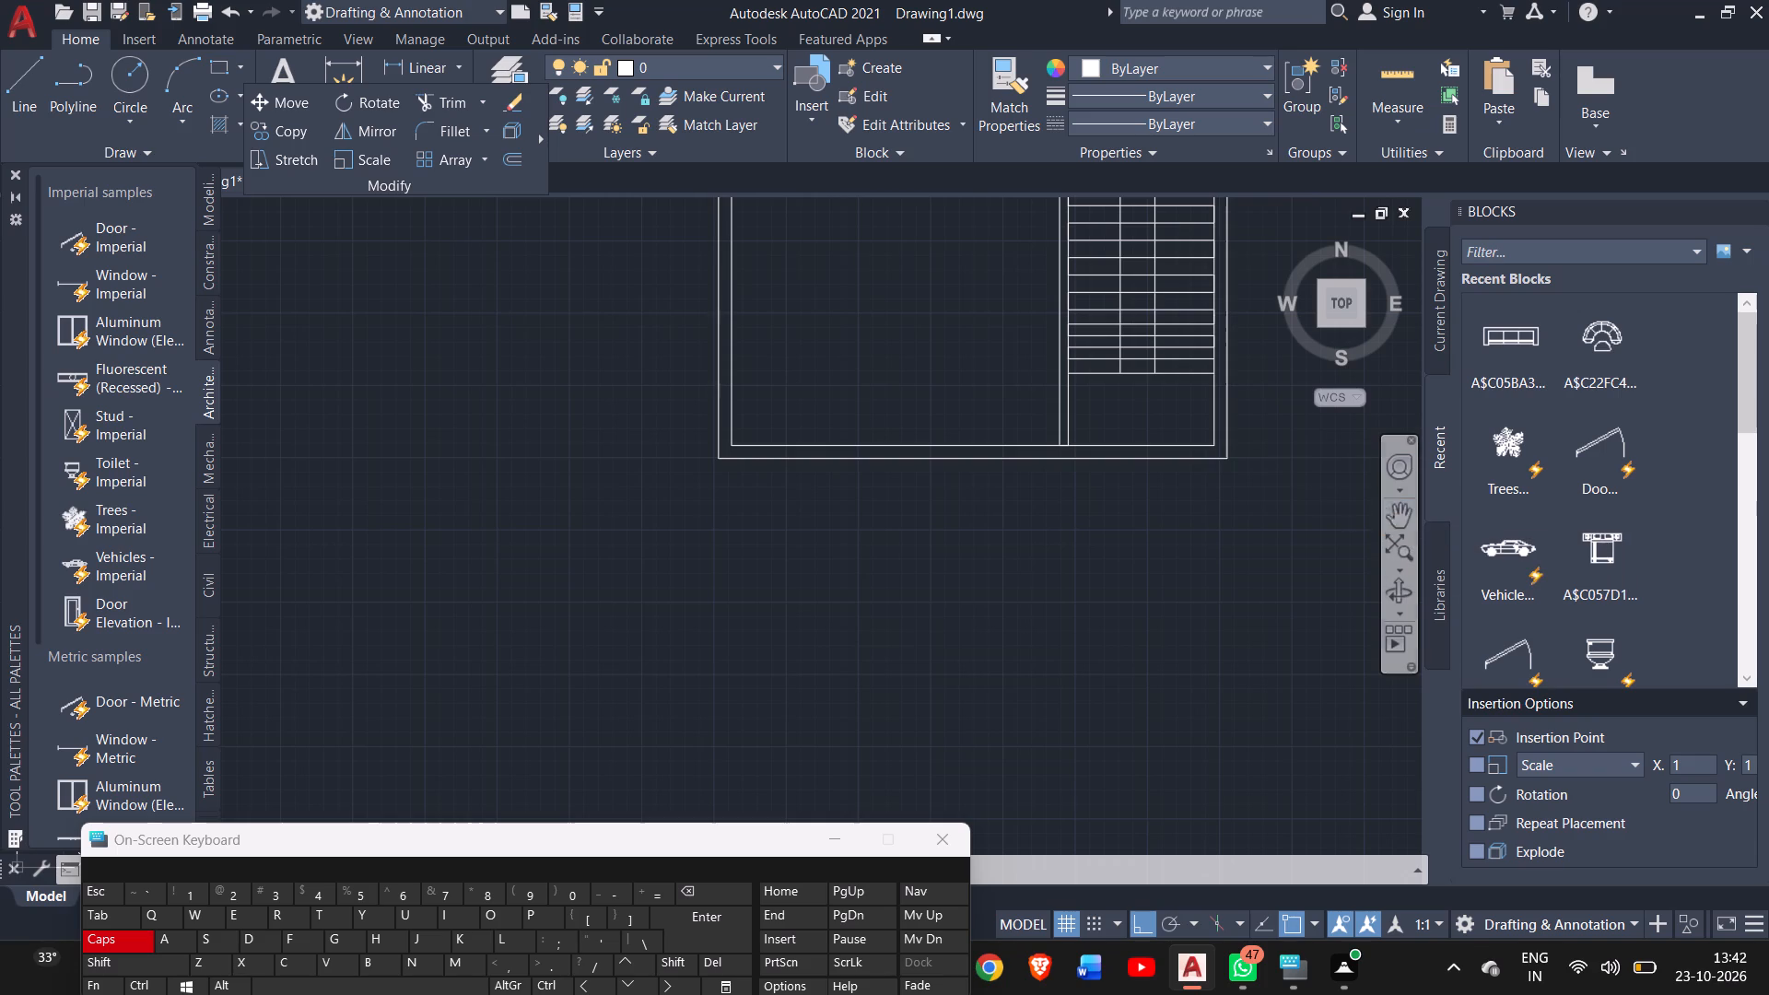
{"action": "left_click_drag", "start_coordinate": [1289, 445], "coordinate": [1288, 562]}
{"action": "left_click", "coordinate": [1288, 562]}
{"action": "right_click", "coordinate": [1288, 562]}
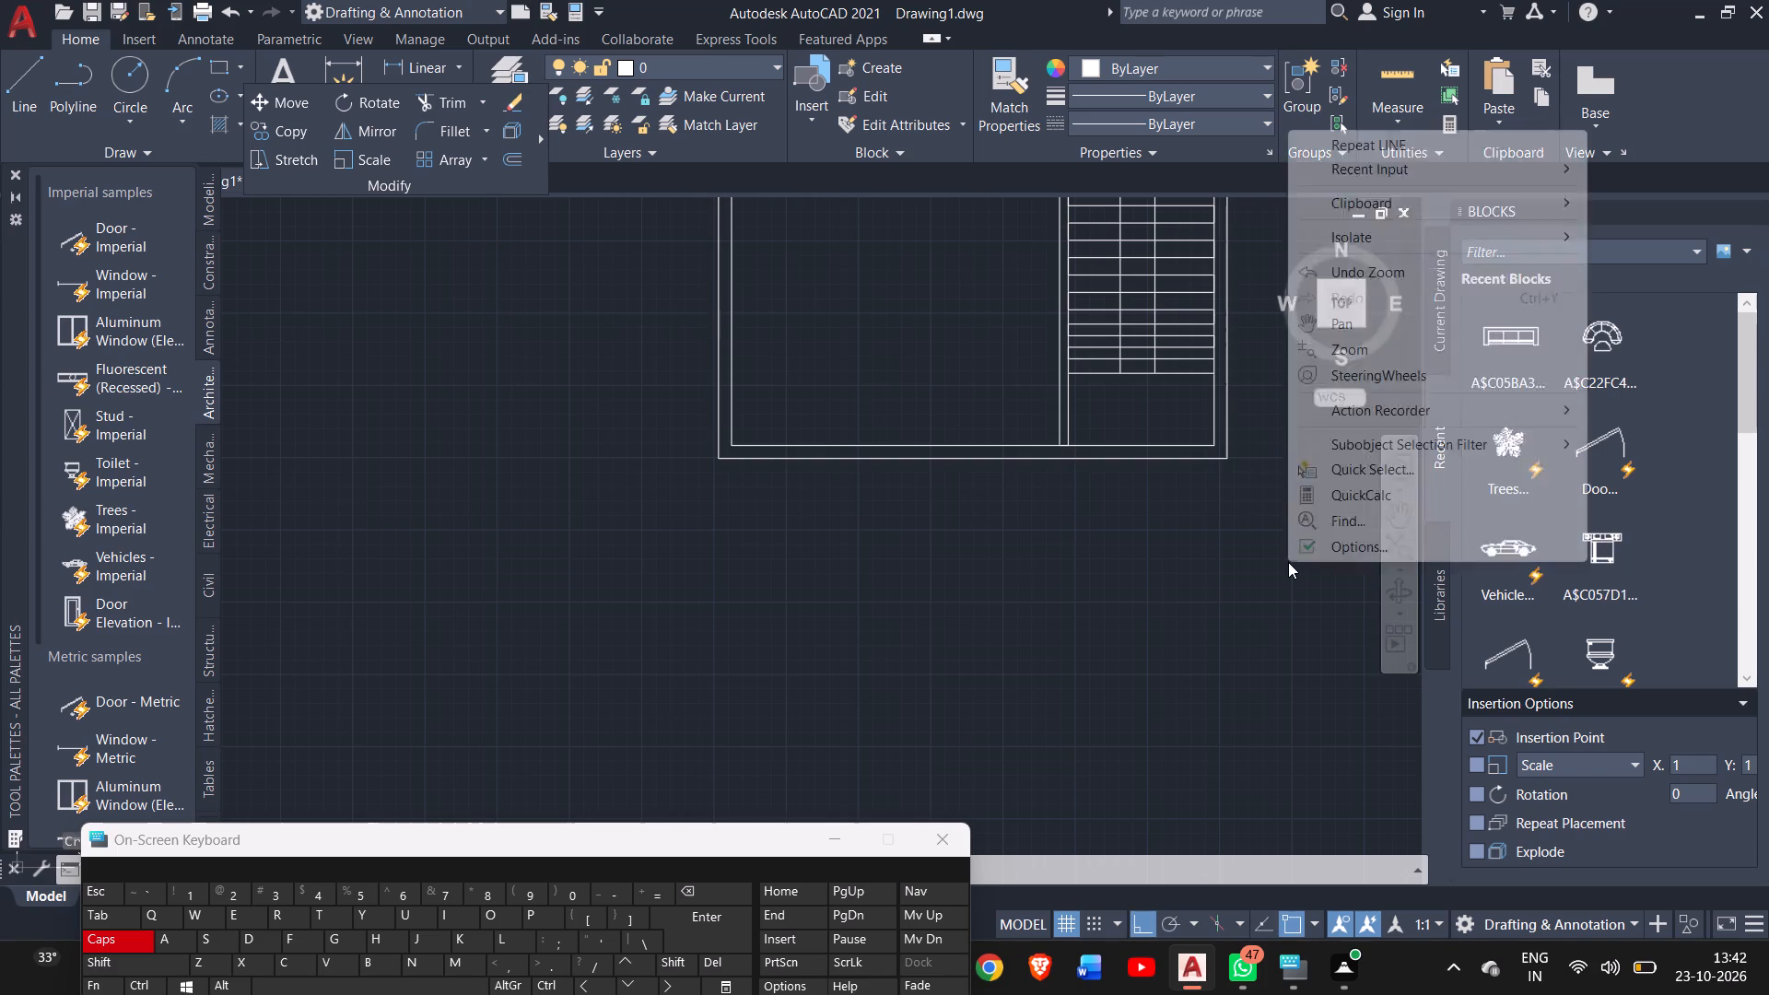
{"action": "left_click", "coordinate": [1288, 562]}
{"action": "left_click", "coordinate": [1396, 516]}
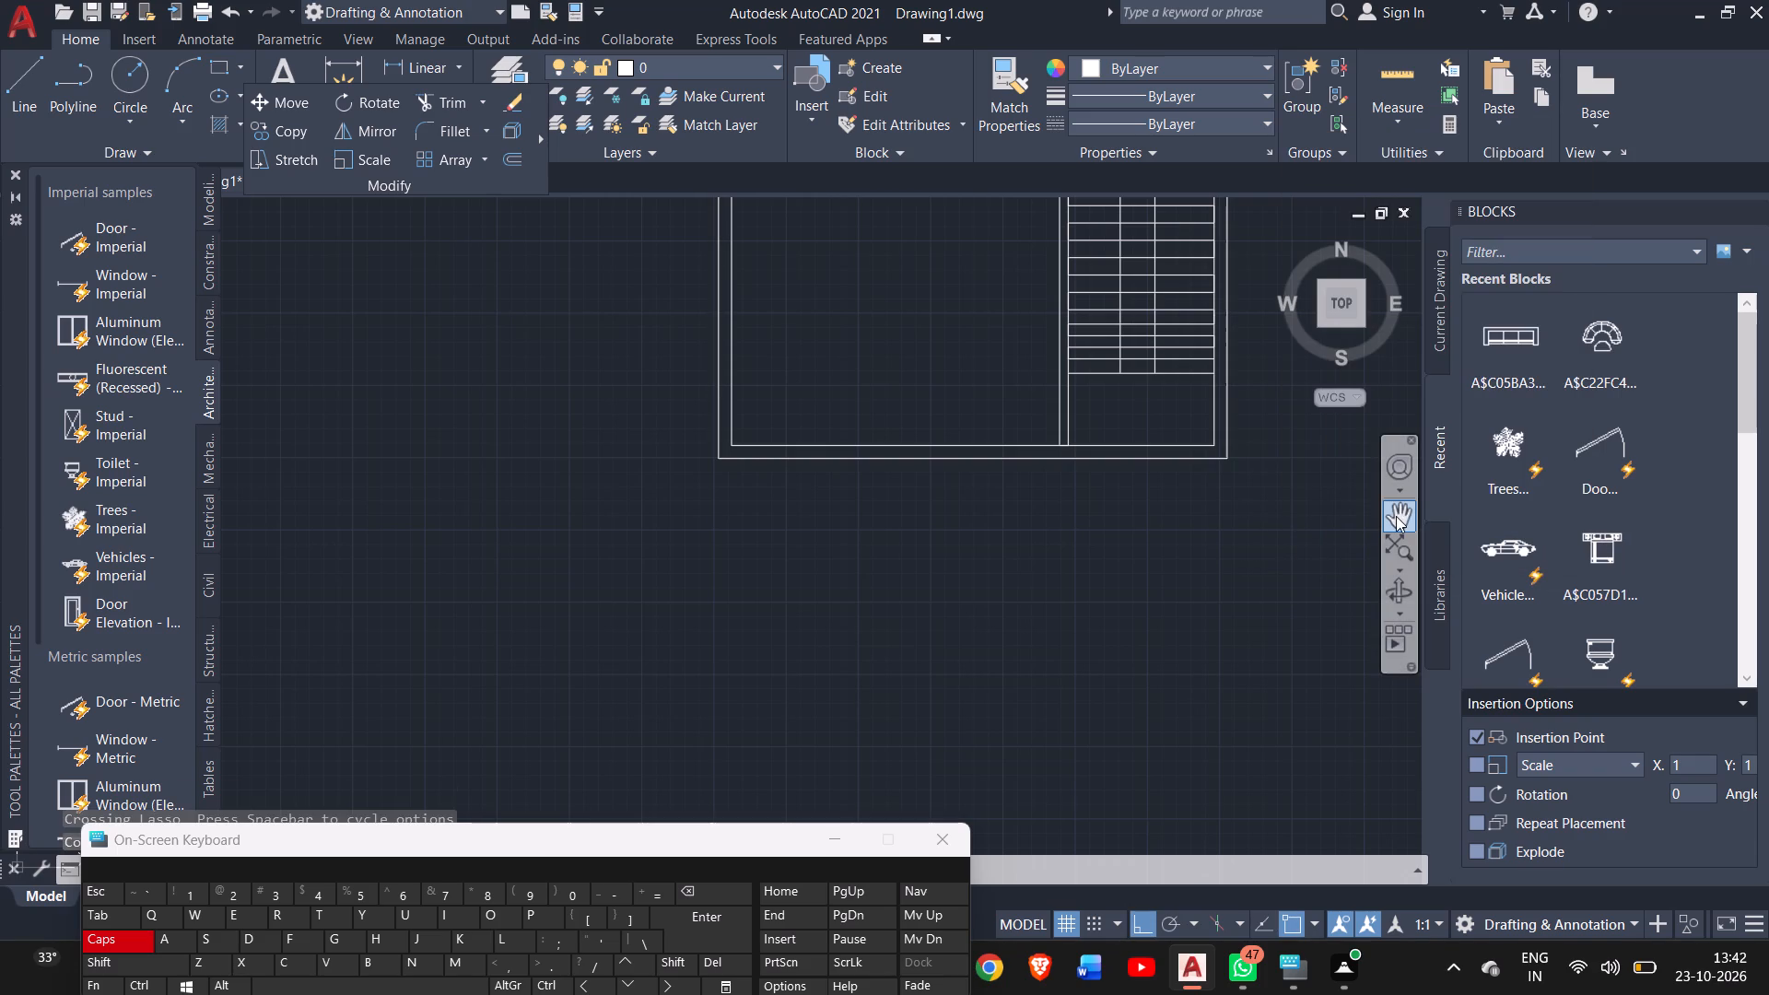
{"action": "left_click_drag", "start_coordinate": [1298, 518], "coordinate": [1270, 764]}
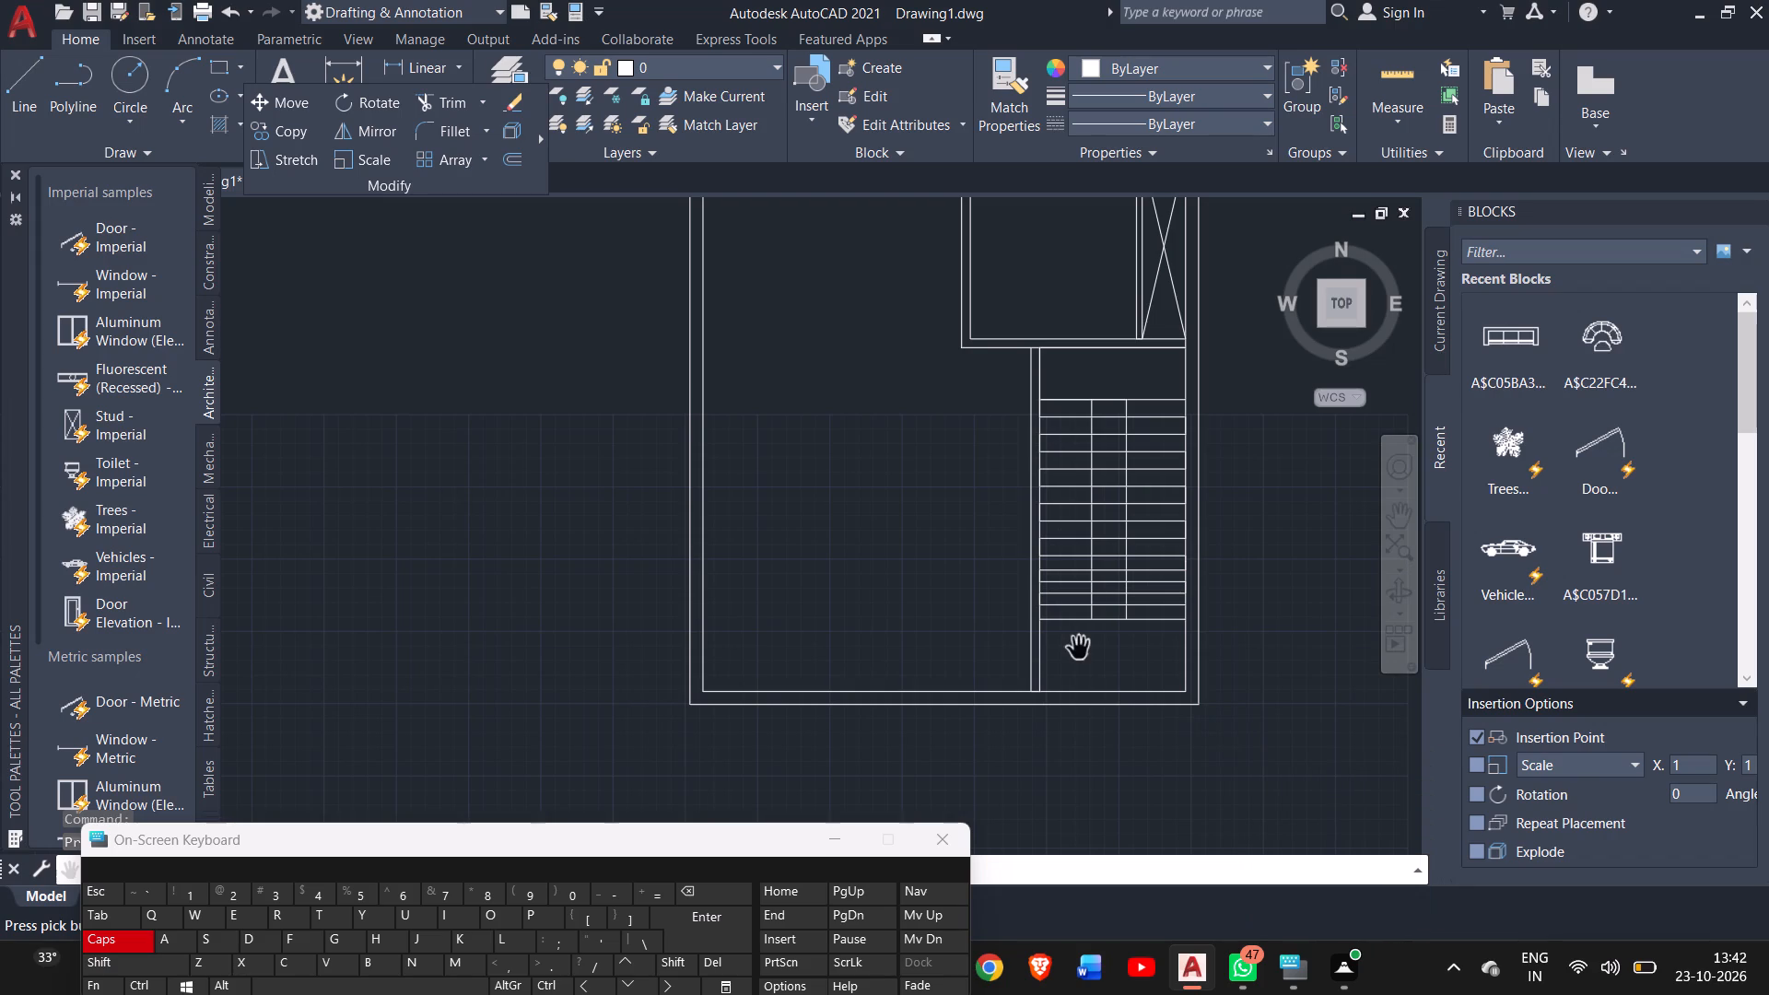
{"action": "left_click", "coordinate": [429, 99]}
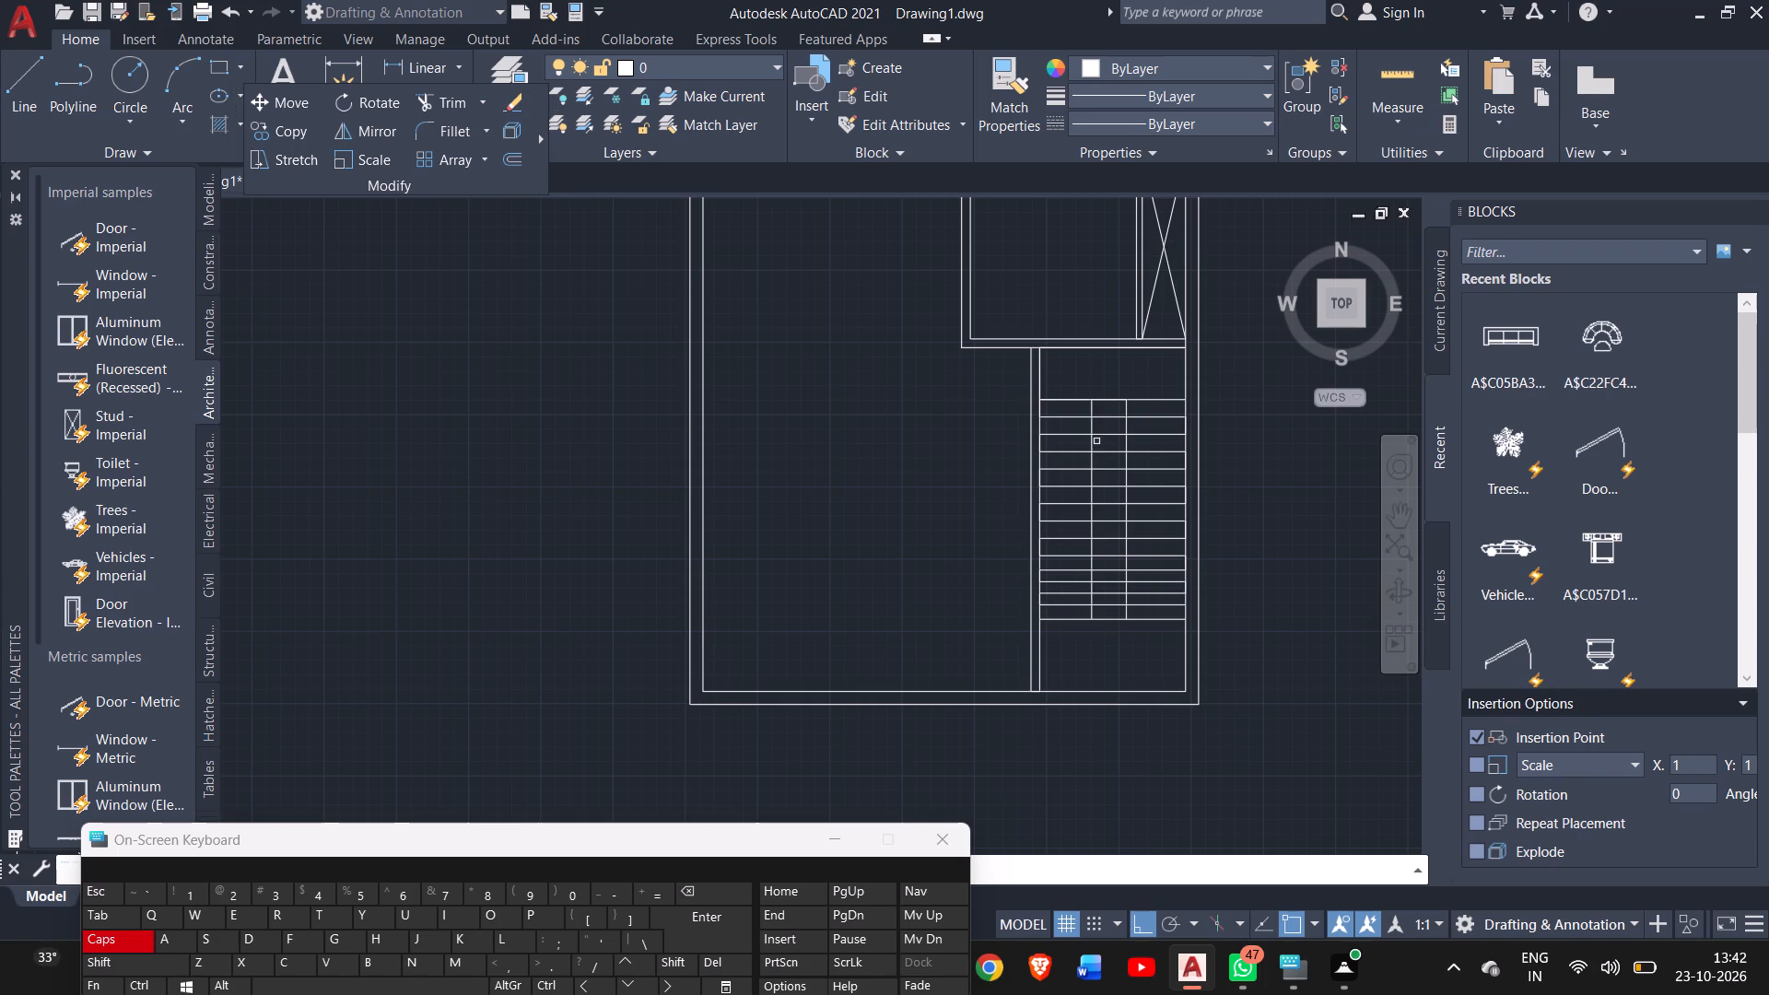
{"action": "left_click", "coordinate": [1113, 416]}
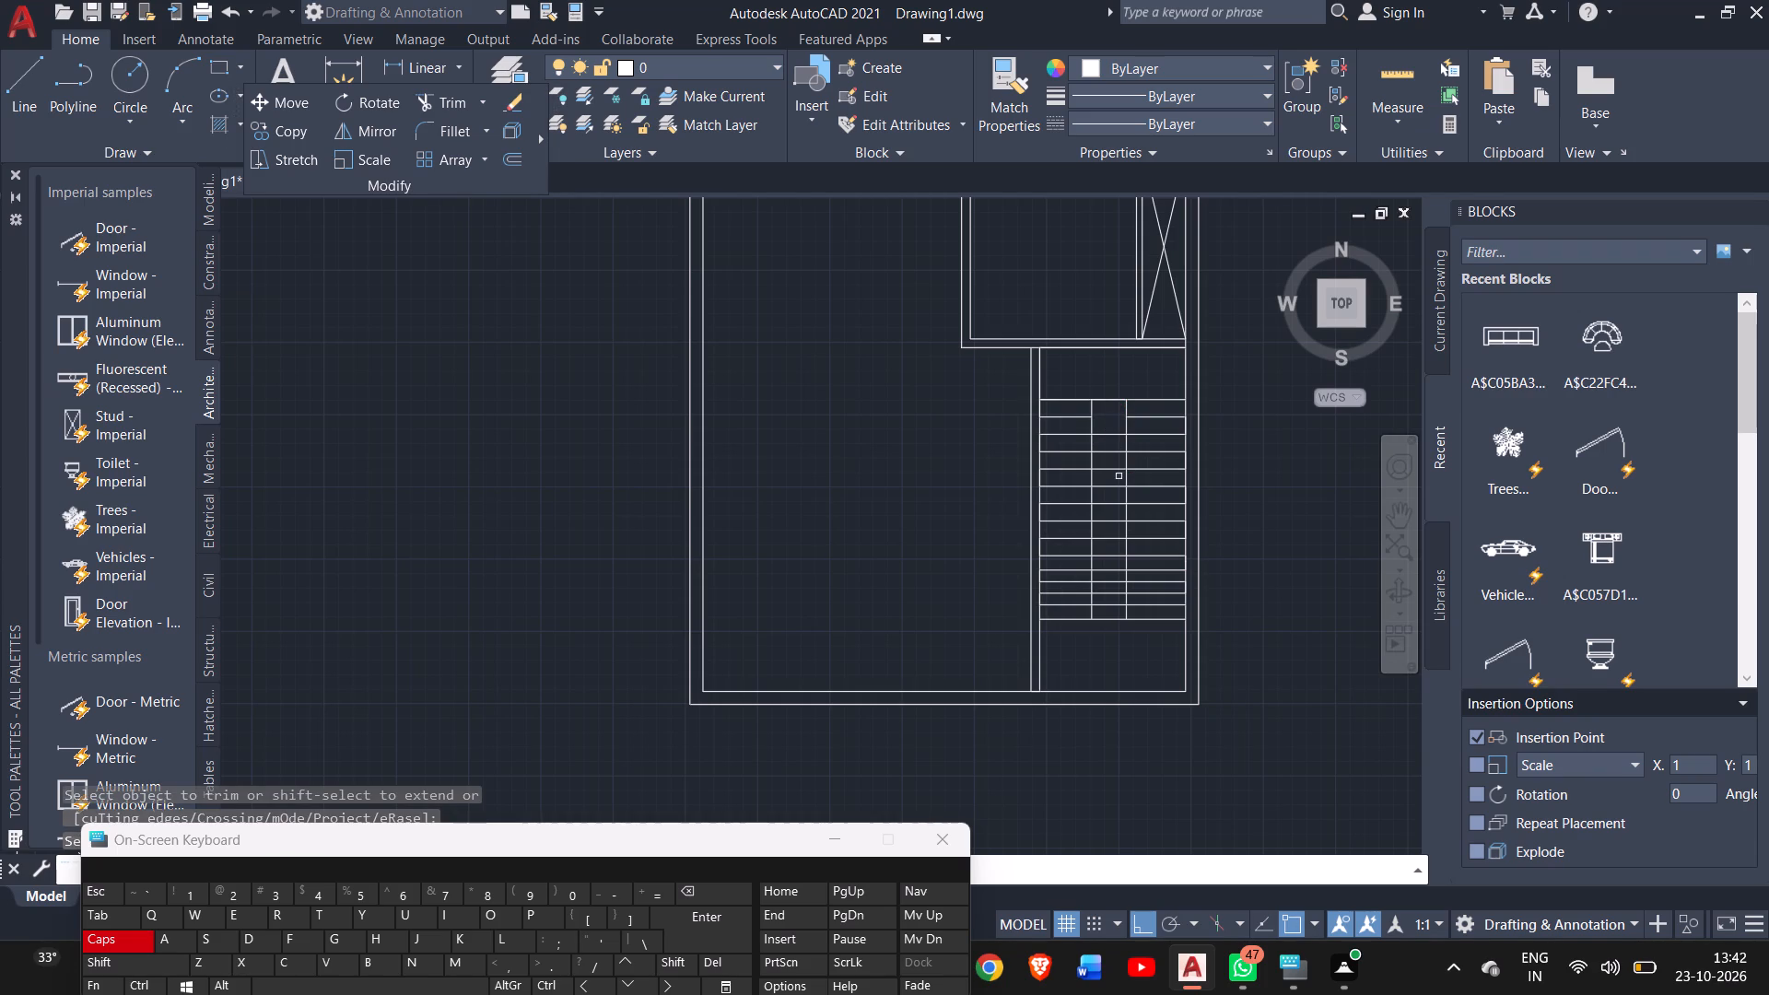
{"action": "left_click_drag", "start_coordinate": [1114, 424], "coordinate": [1116, 546]}
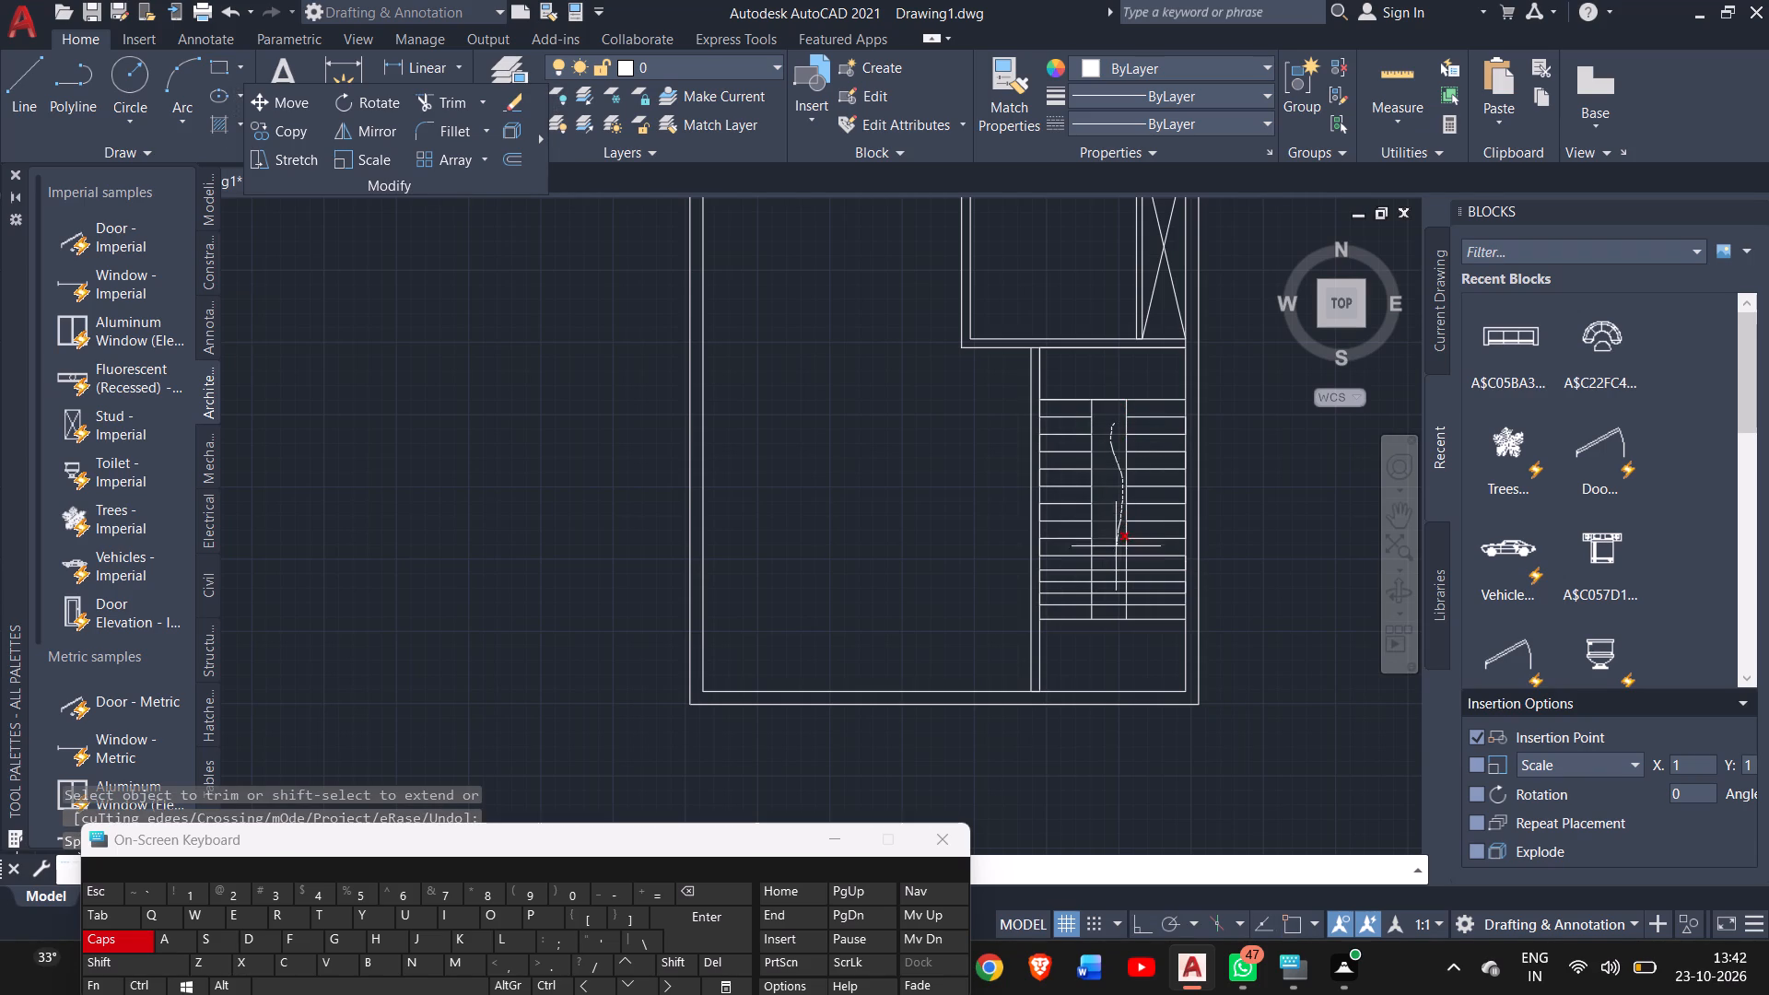
{"action": "left_click_drag", "start_coordinate": [1116, 546], "coordinate": [1121, 610]}
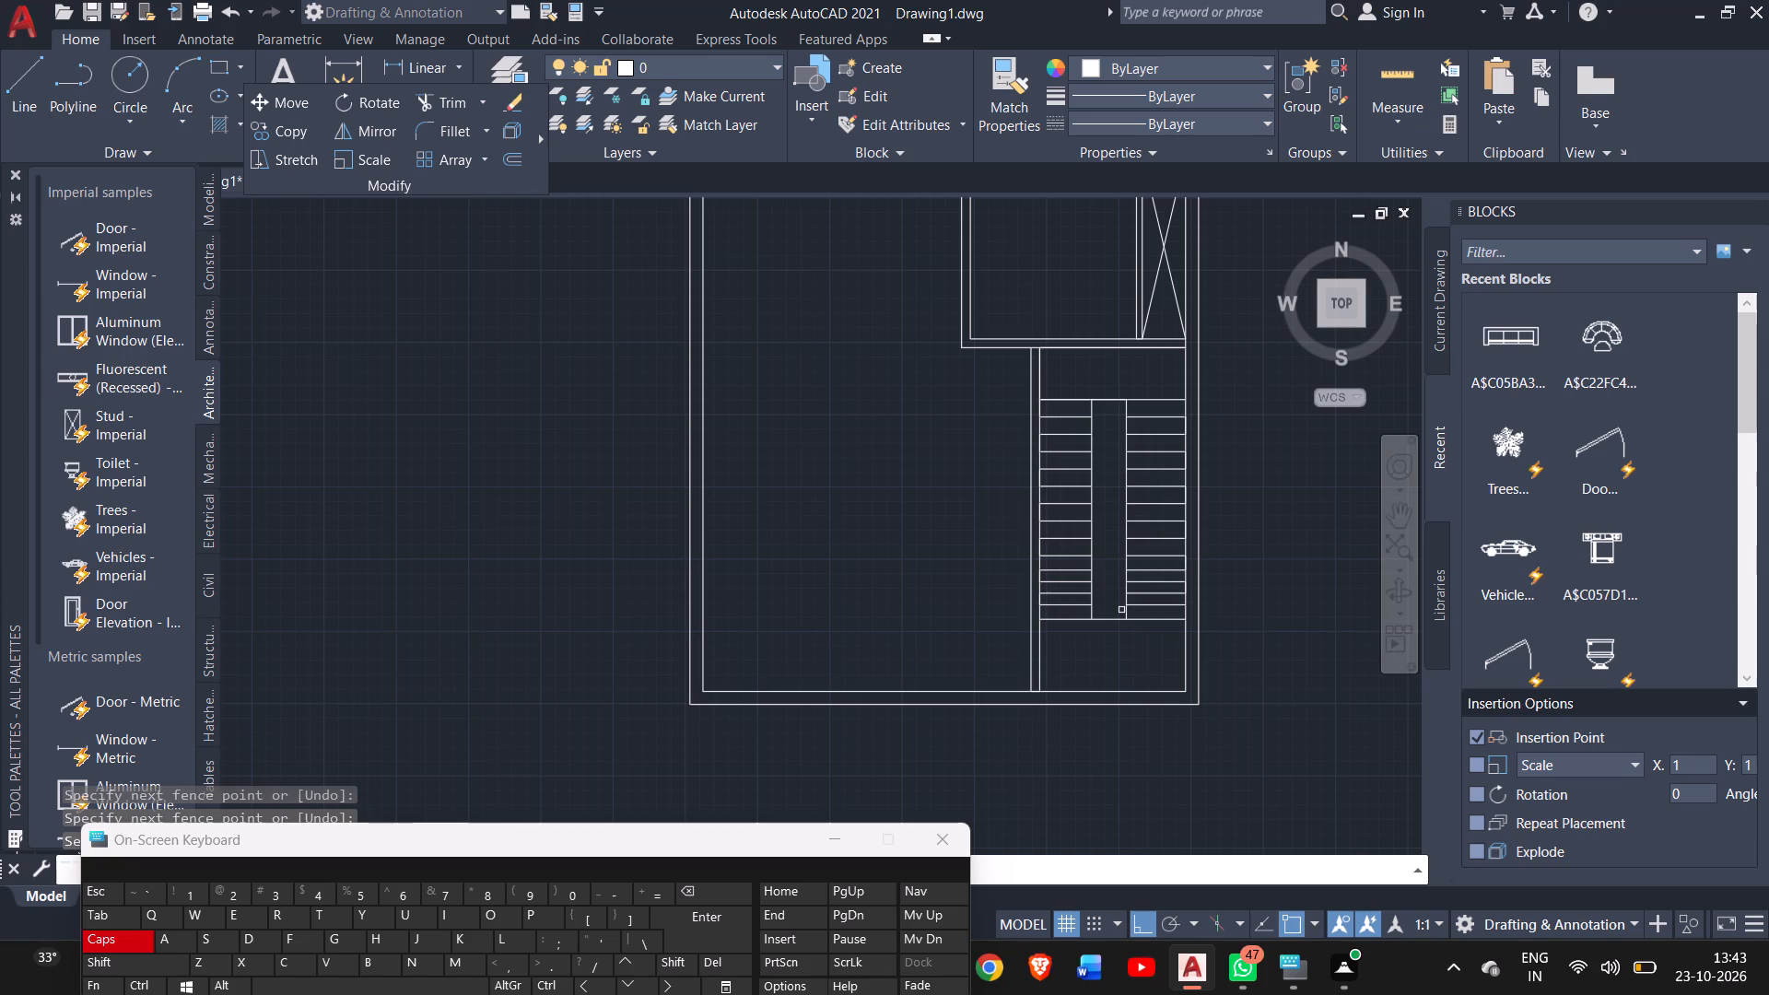
{"action": "right_click", "coordinate": [1255, 467]}
{"action": "left_click", "coordinate": [1284, 476]}
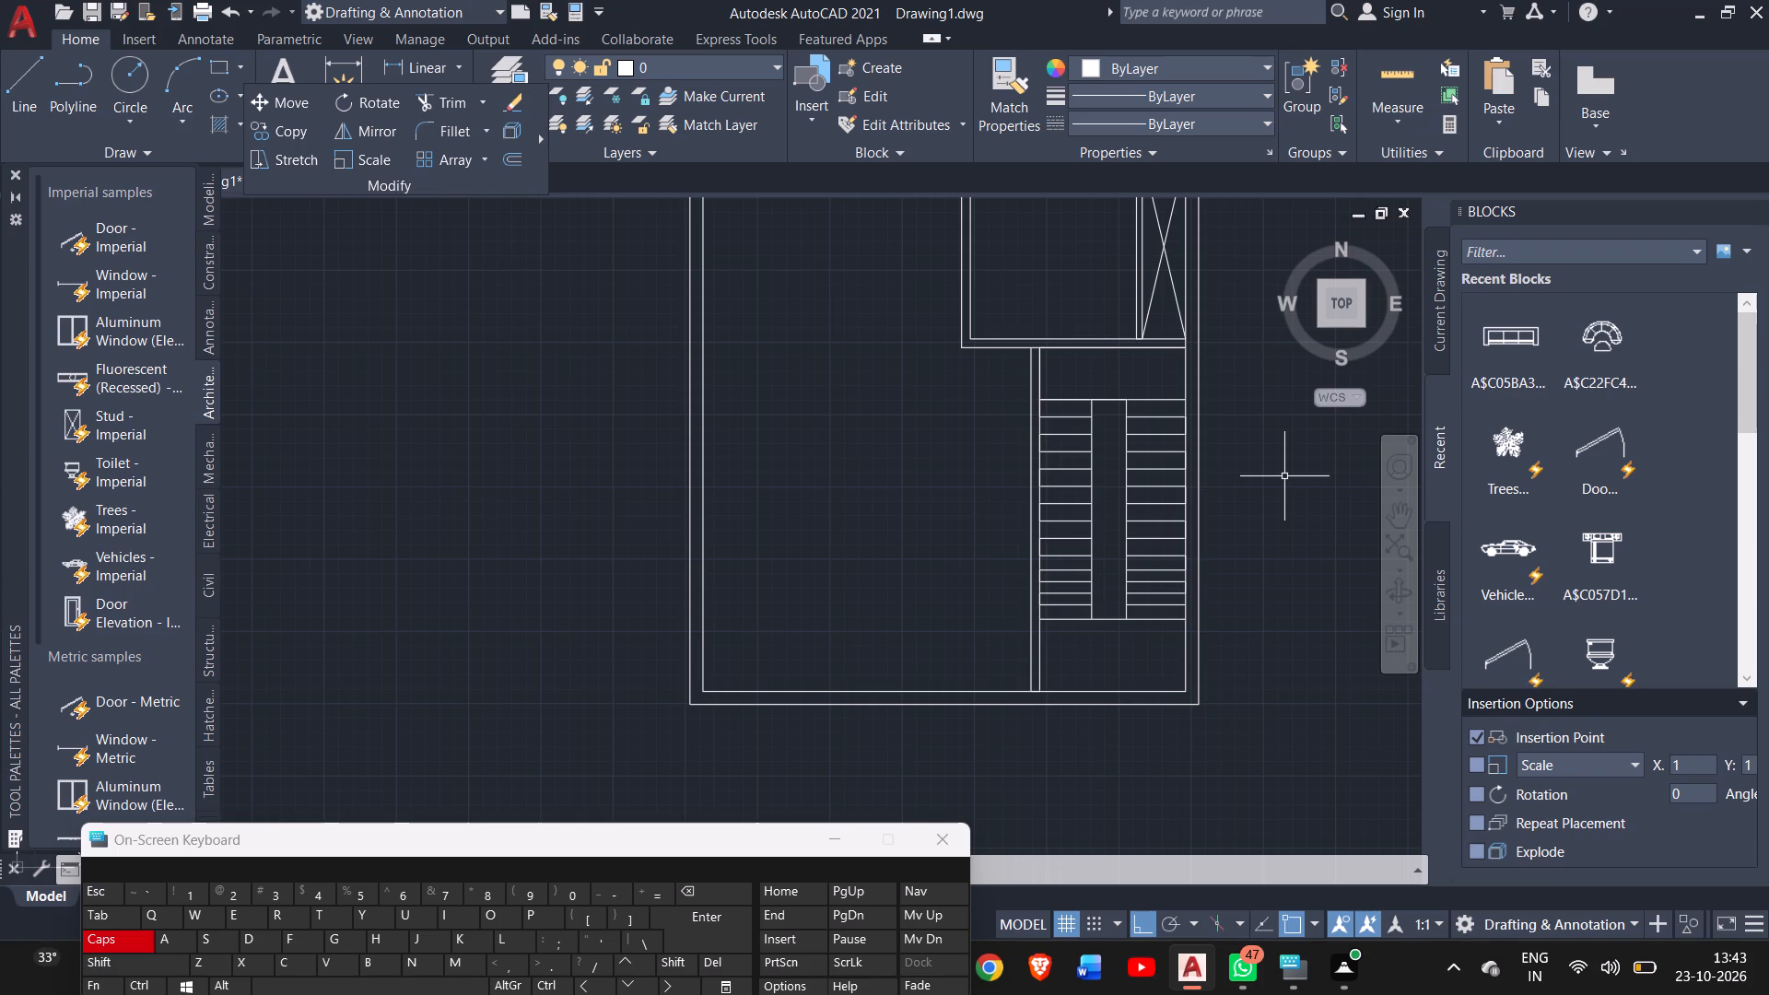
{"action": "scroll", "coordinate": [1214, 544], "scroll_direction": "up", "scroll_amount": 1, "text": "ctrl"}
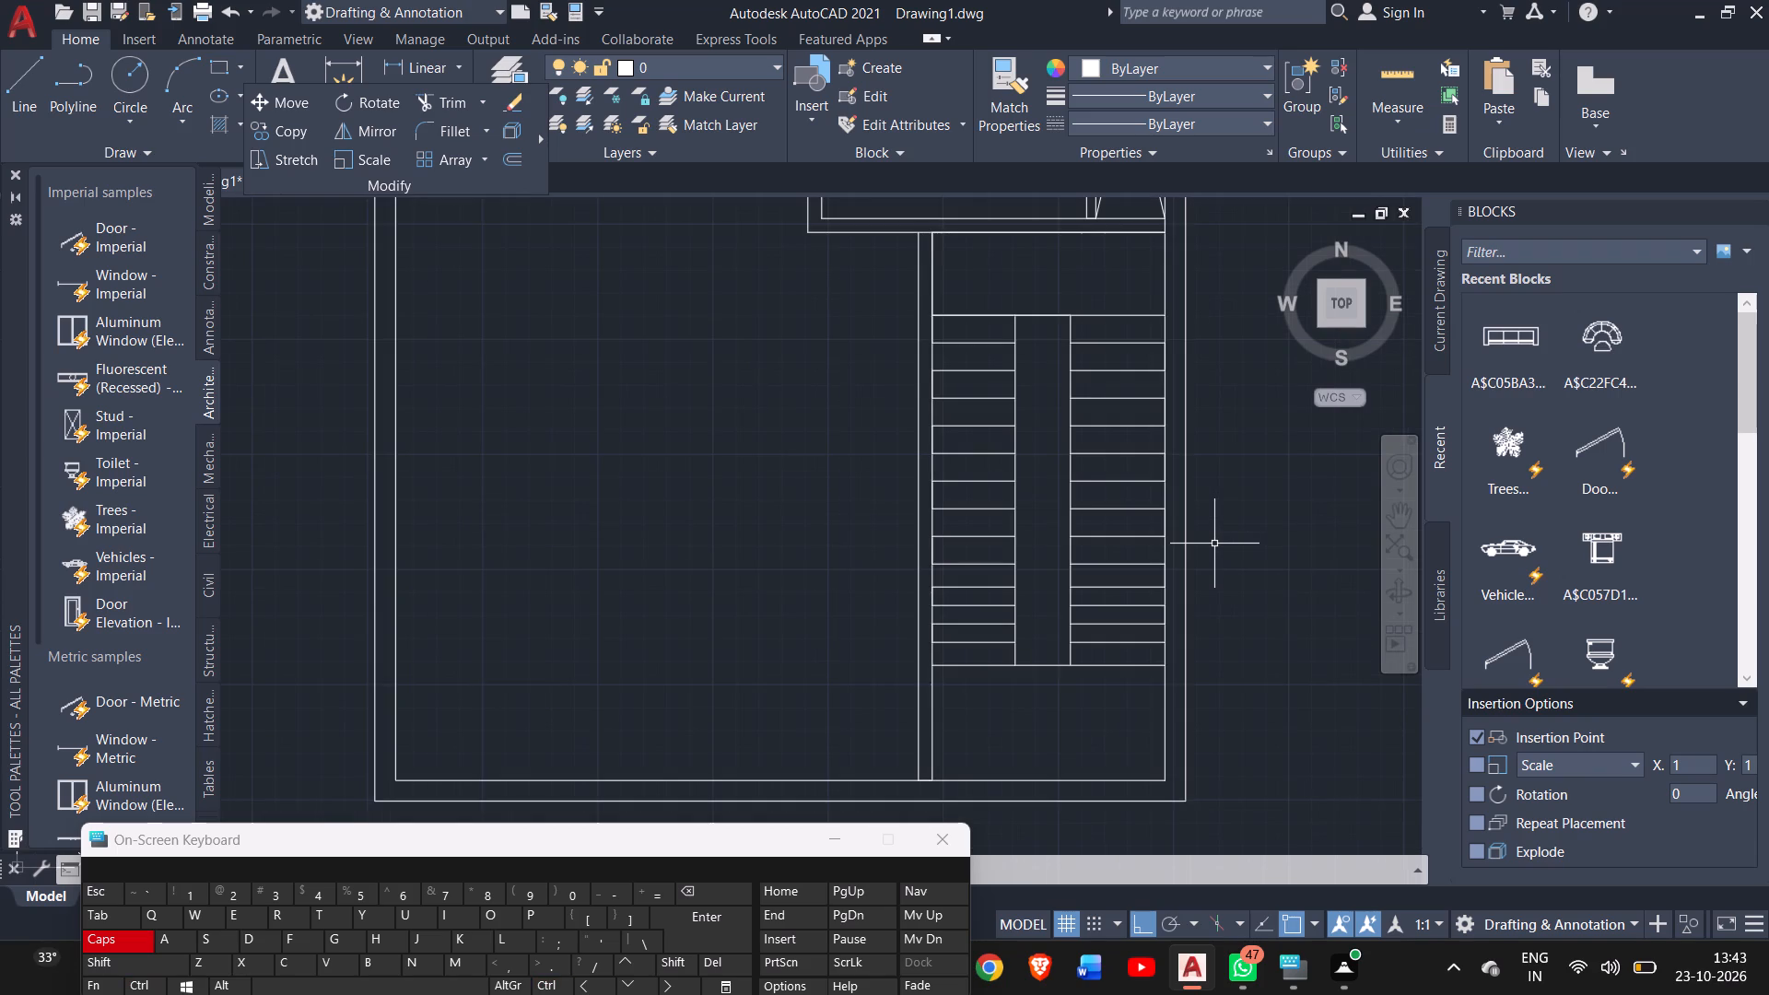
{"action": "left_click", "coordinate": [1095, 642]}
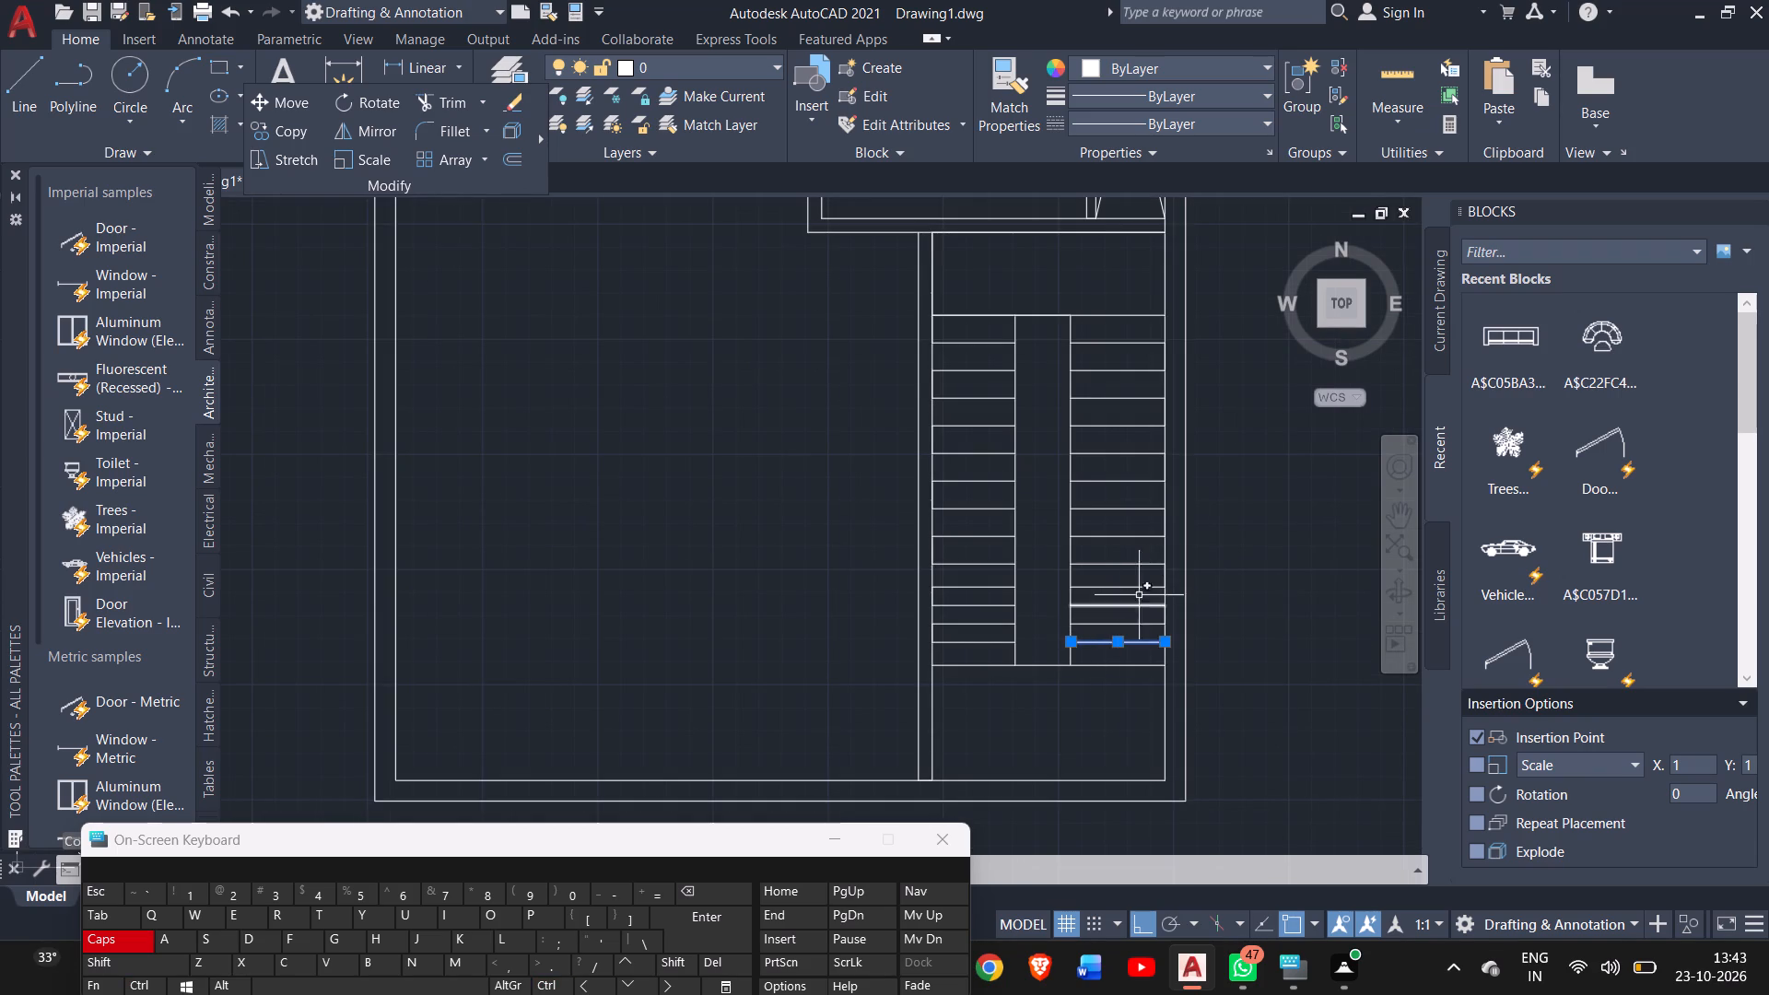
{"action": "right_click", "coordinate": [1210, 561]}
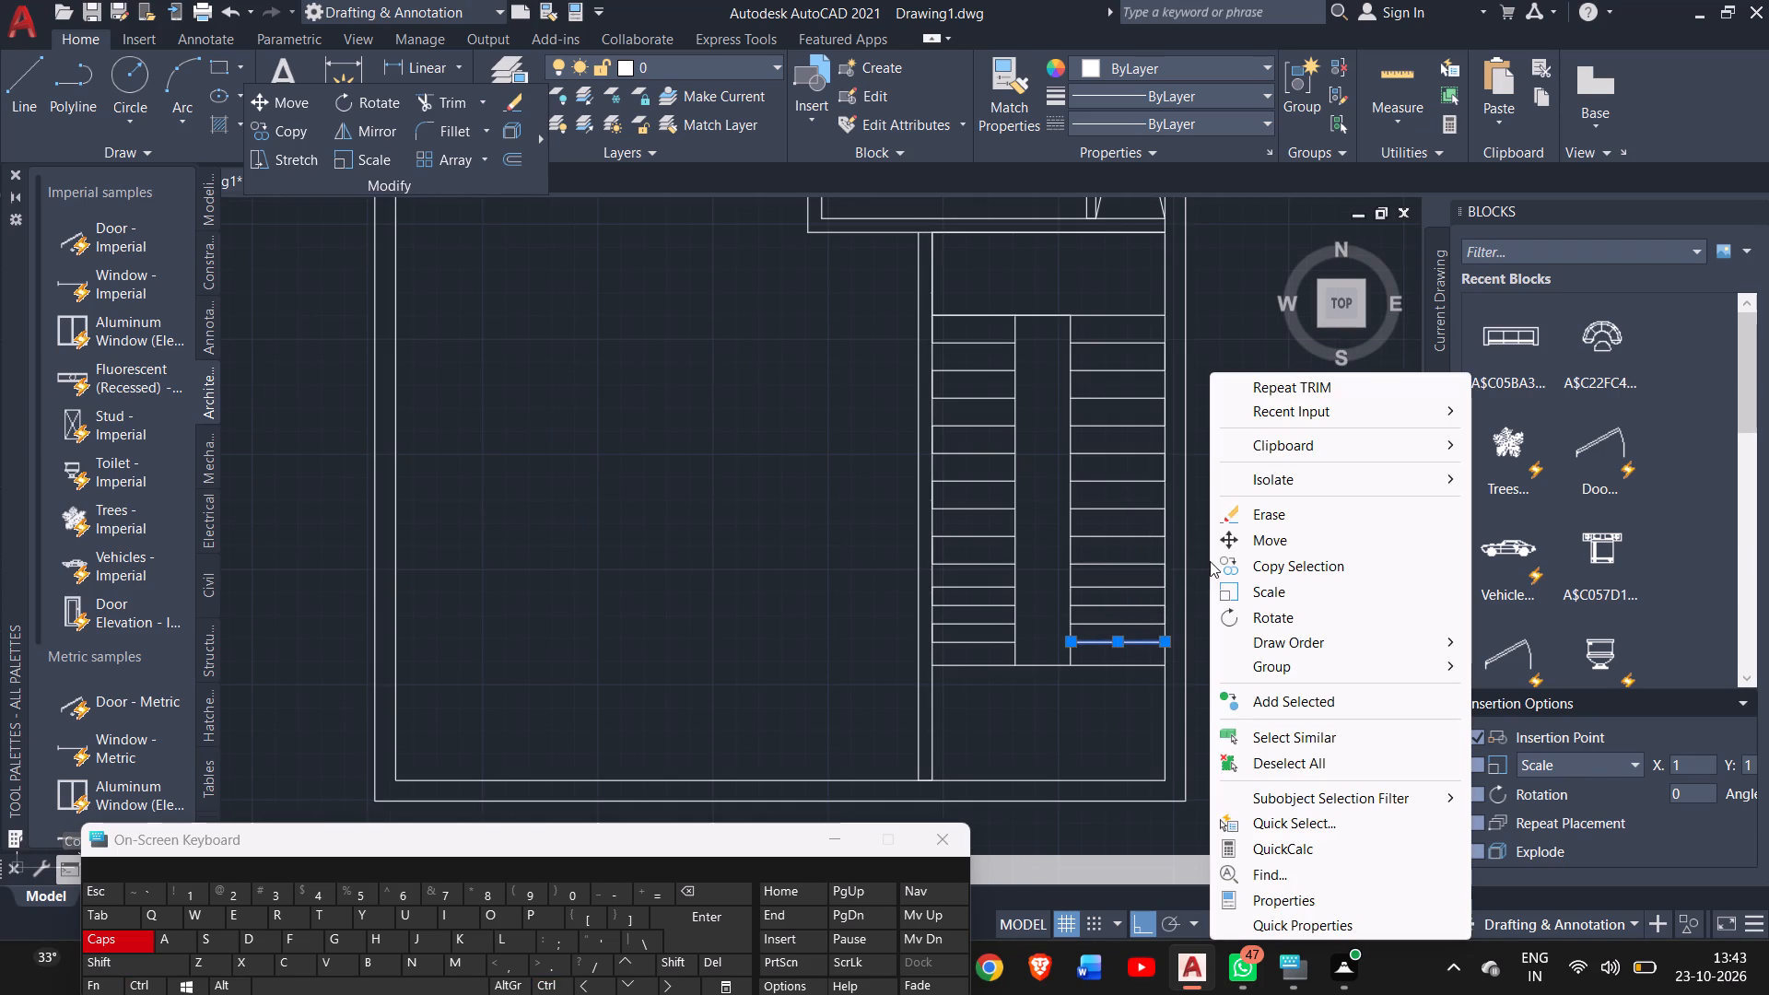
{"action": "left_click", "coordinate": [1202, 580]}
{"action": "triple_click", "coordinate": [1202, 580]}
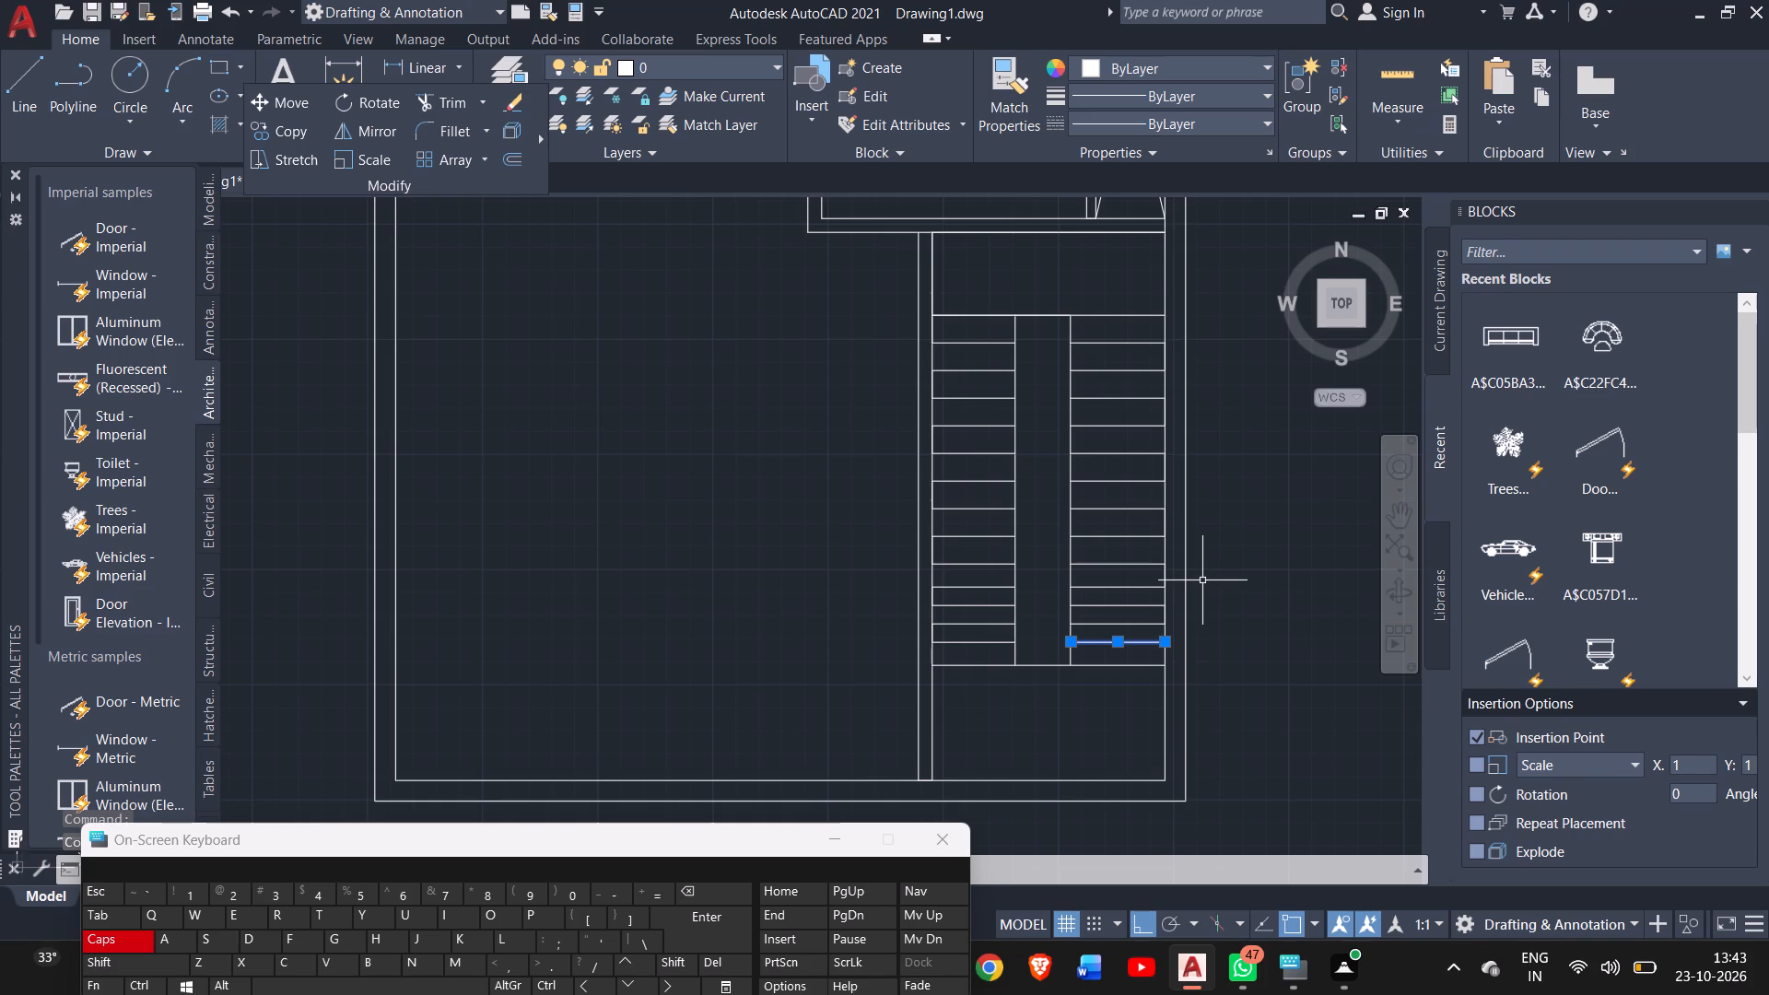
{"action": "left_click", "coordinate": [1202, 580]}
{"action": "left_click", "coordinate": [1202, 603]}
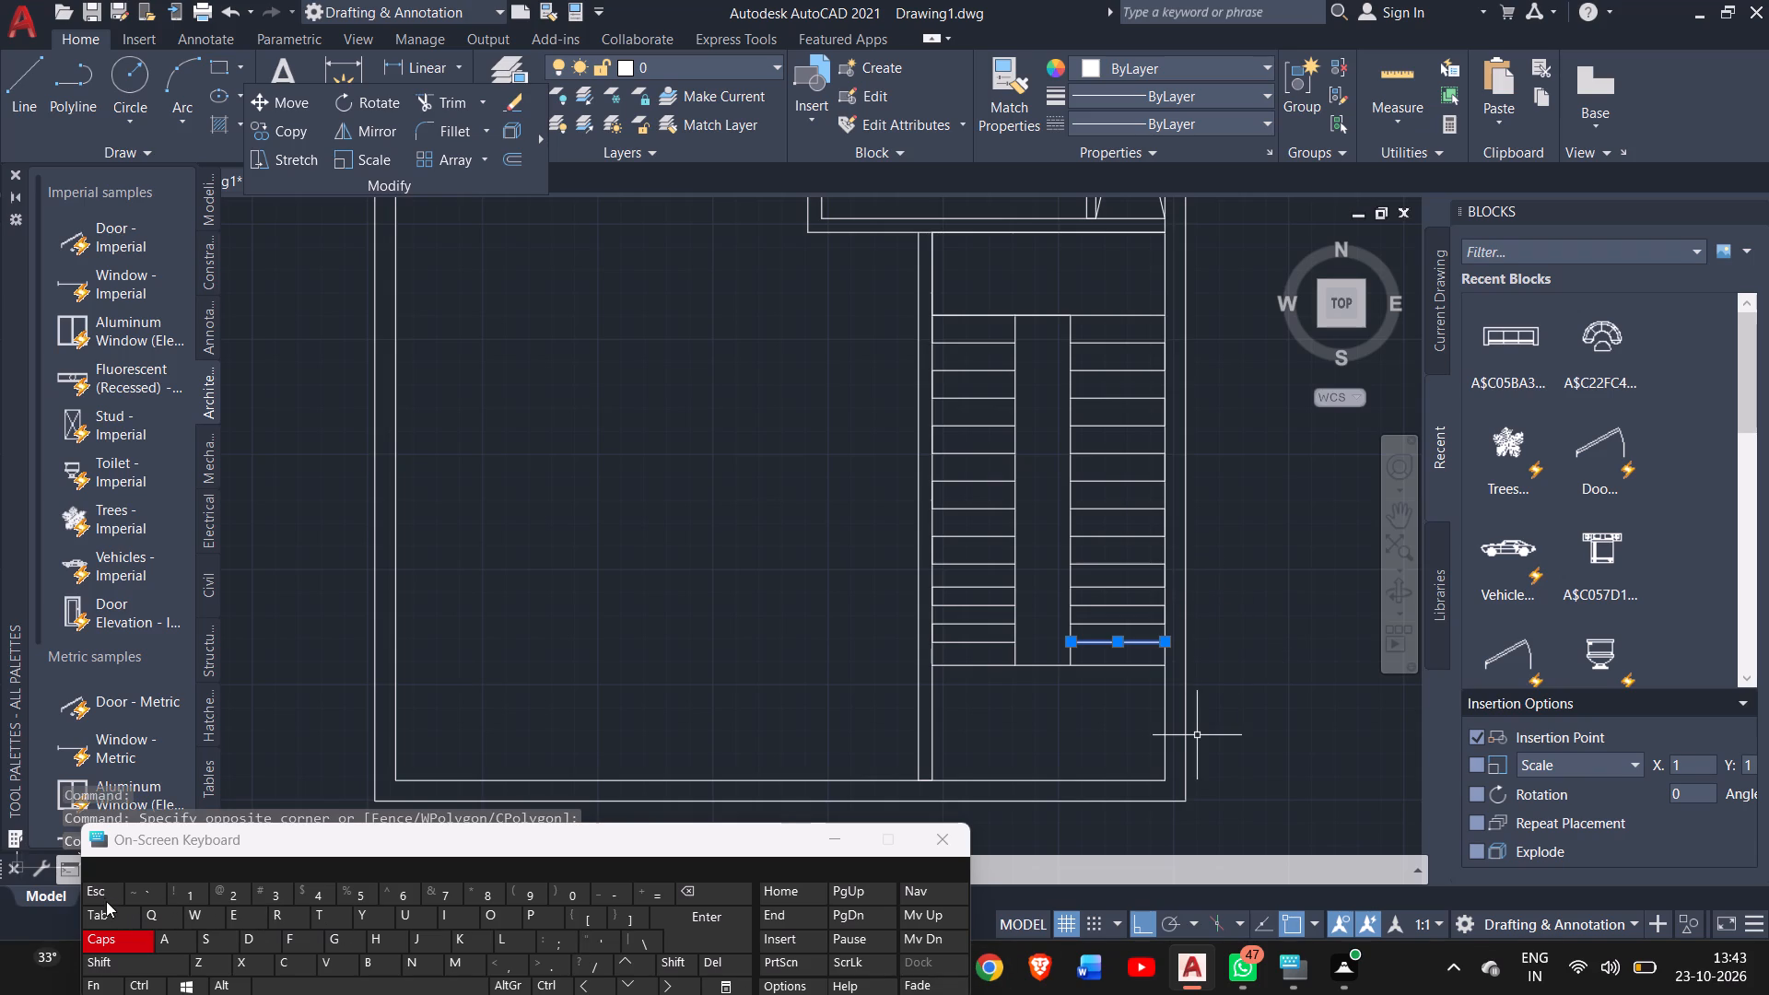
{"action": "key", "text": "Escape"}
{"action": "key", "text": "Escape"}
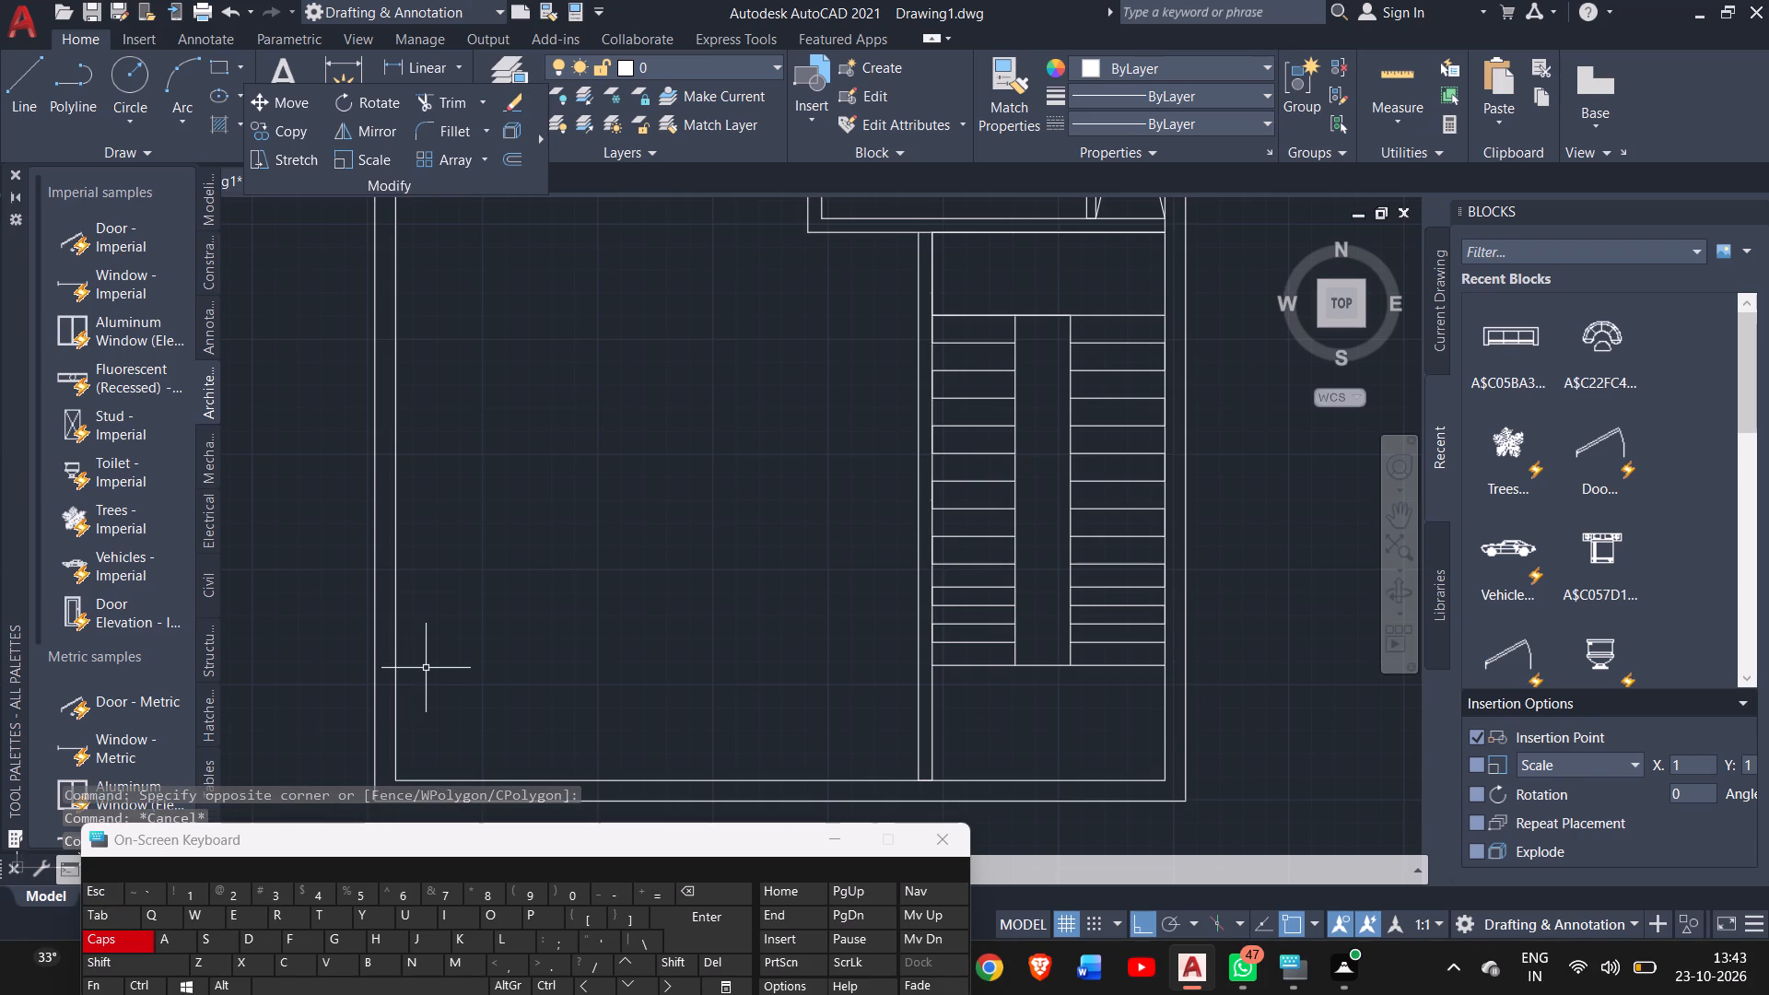
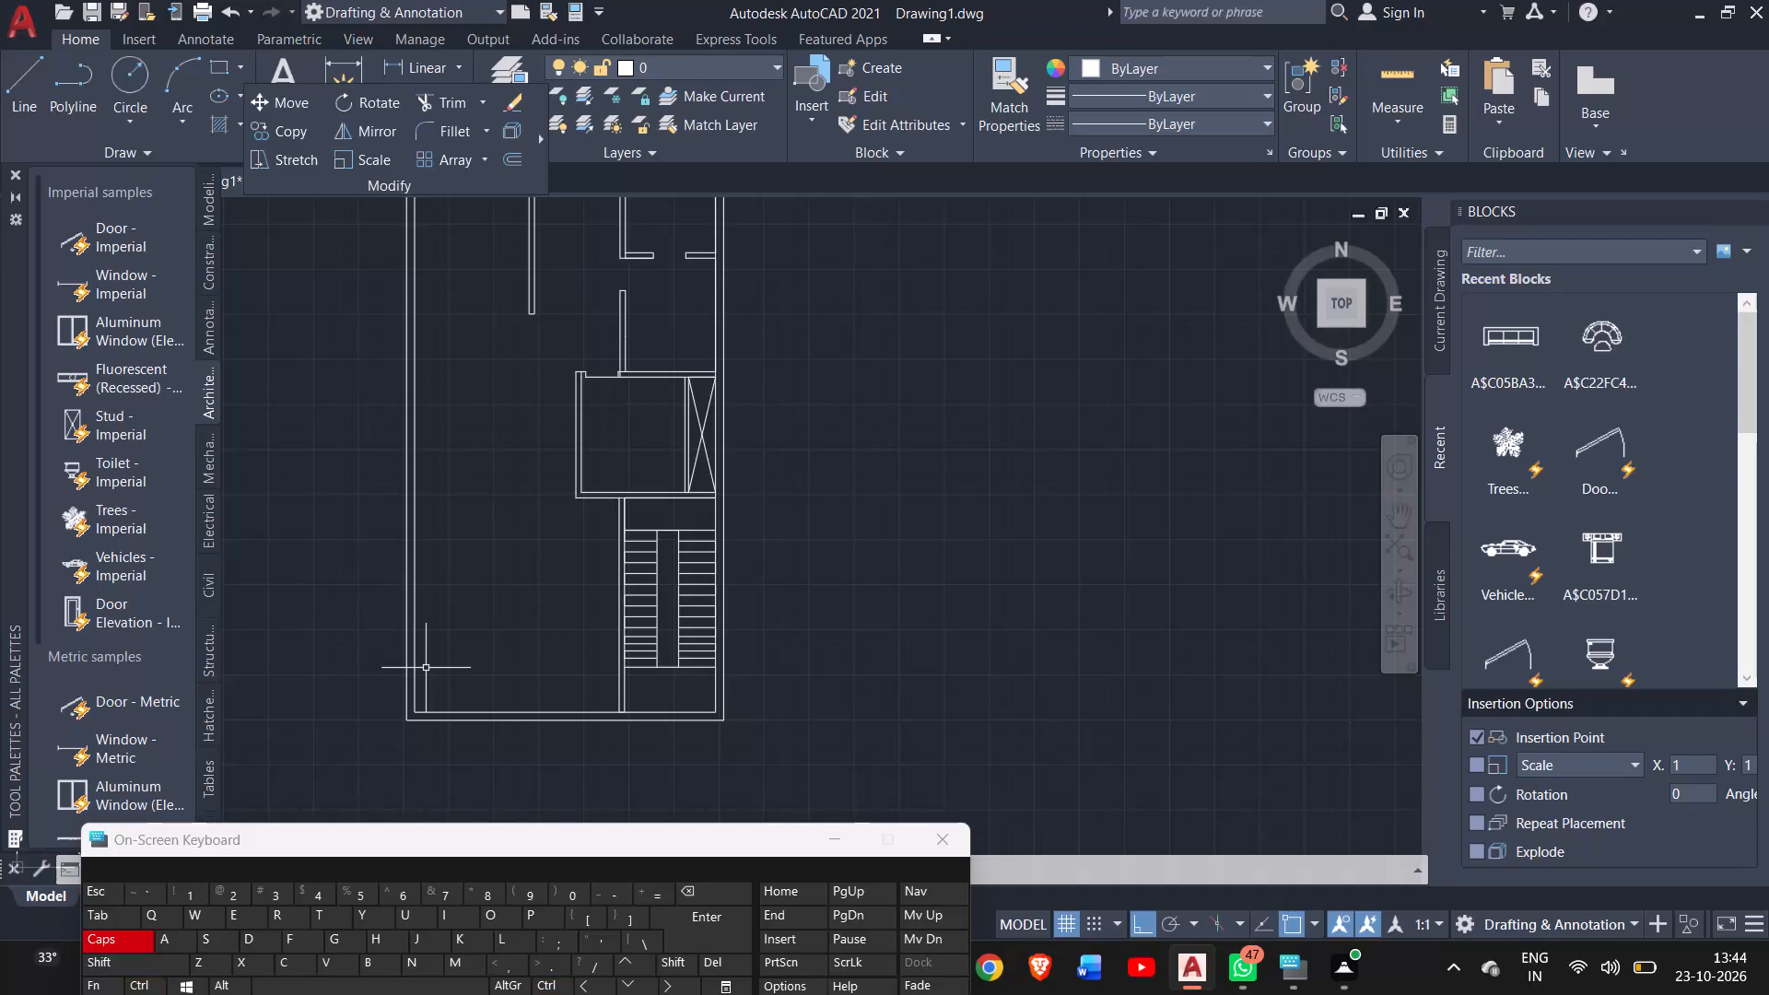
Examine the trimmed treads of both staircase flights and review the overall floor plan drawn so far.
{"action": "scroll", "coordinate": [642, 623], "scroll_direction": "up", "scroll_amount": 4, "text": "ctrl"}
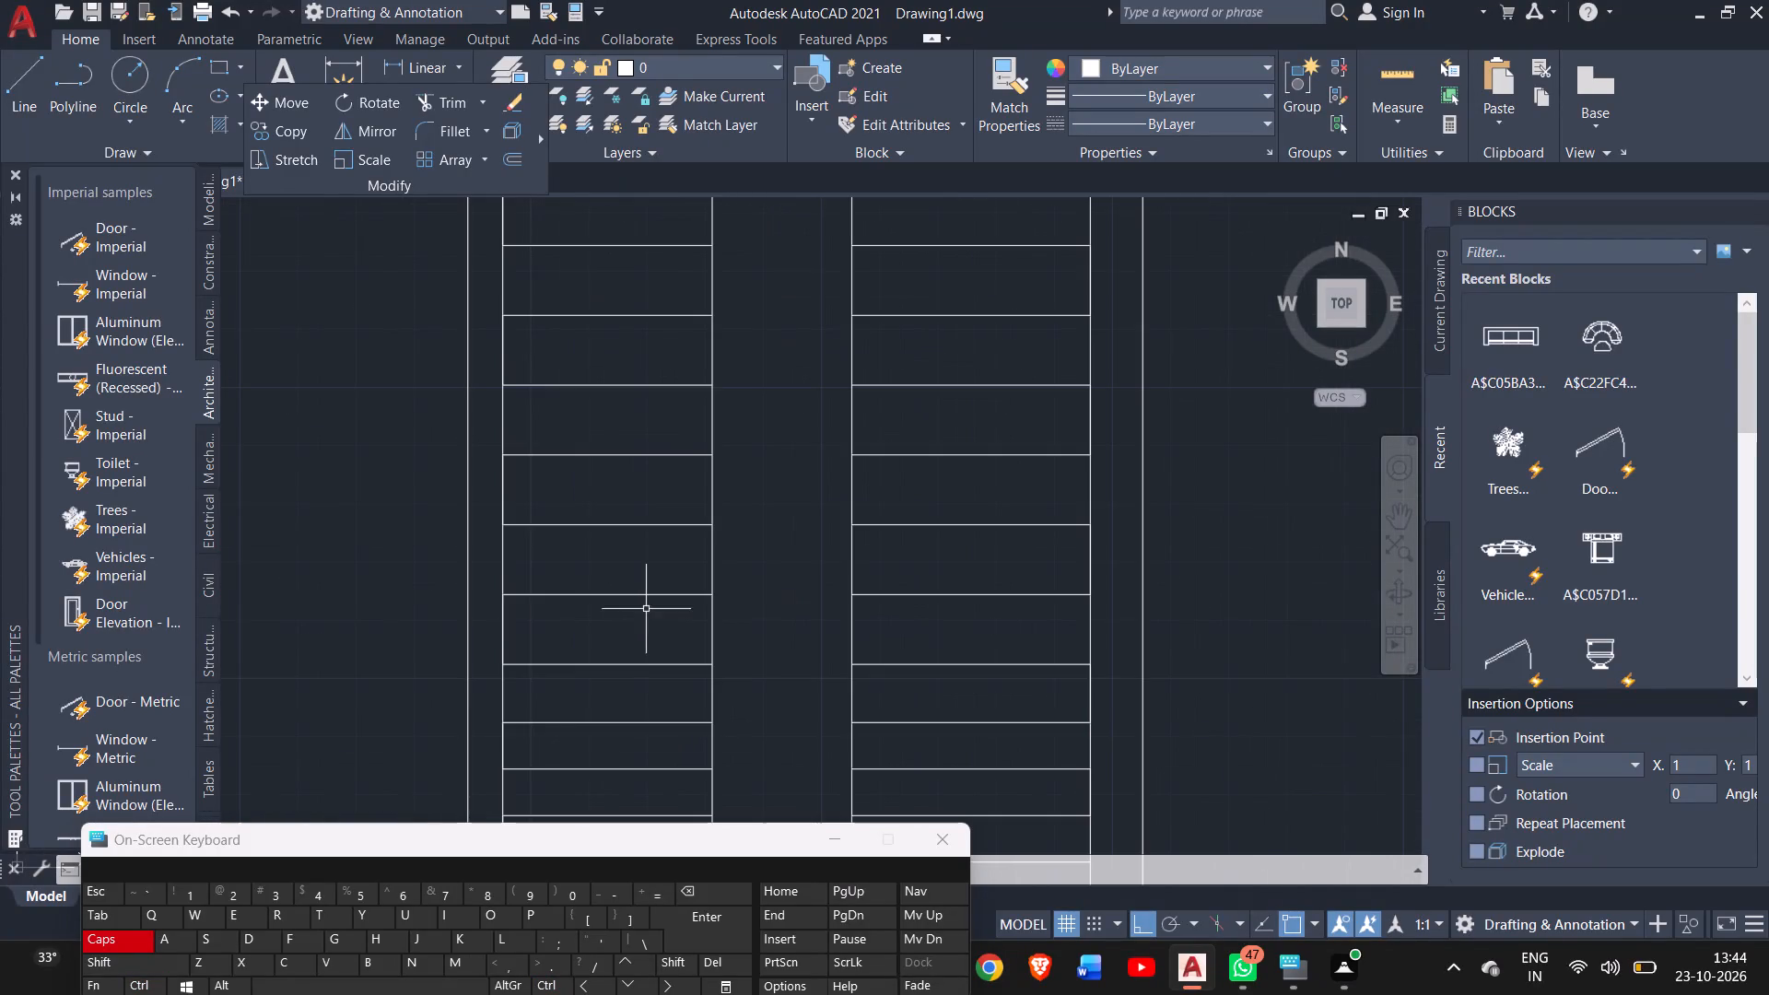
{"action": "scroll", "coordinate": [657, 585], "scroll_direction": "down", "scroll_amount": 4, "text": "ctrl"}
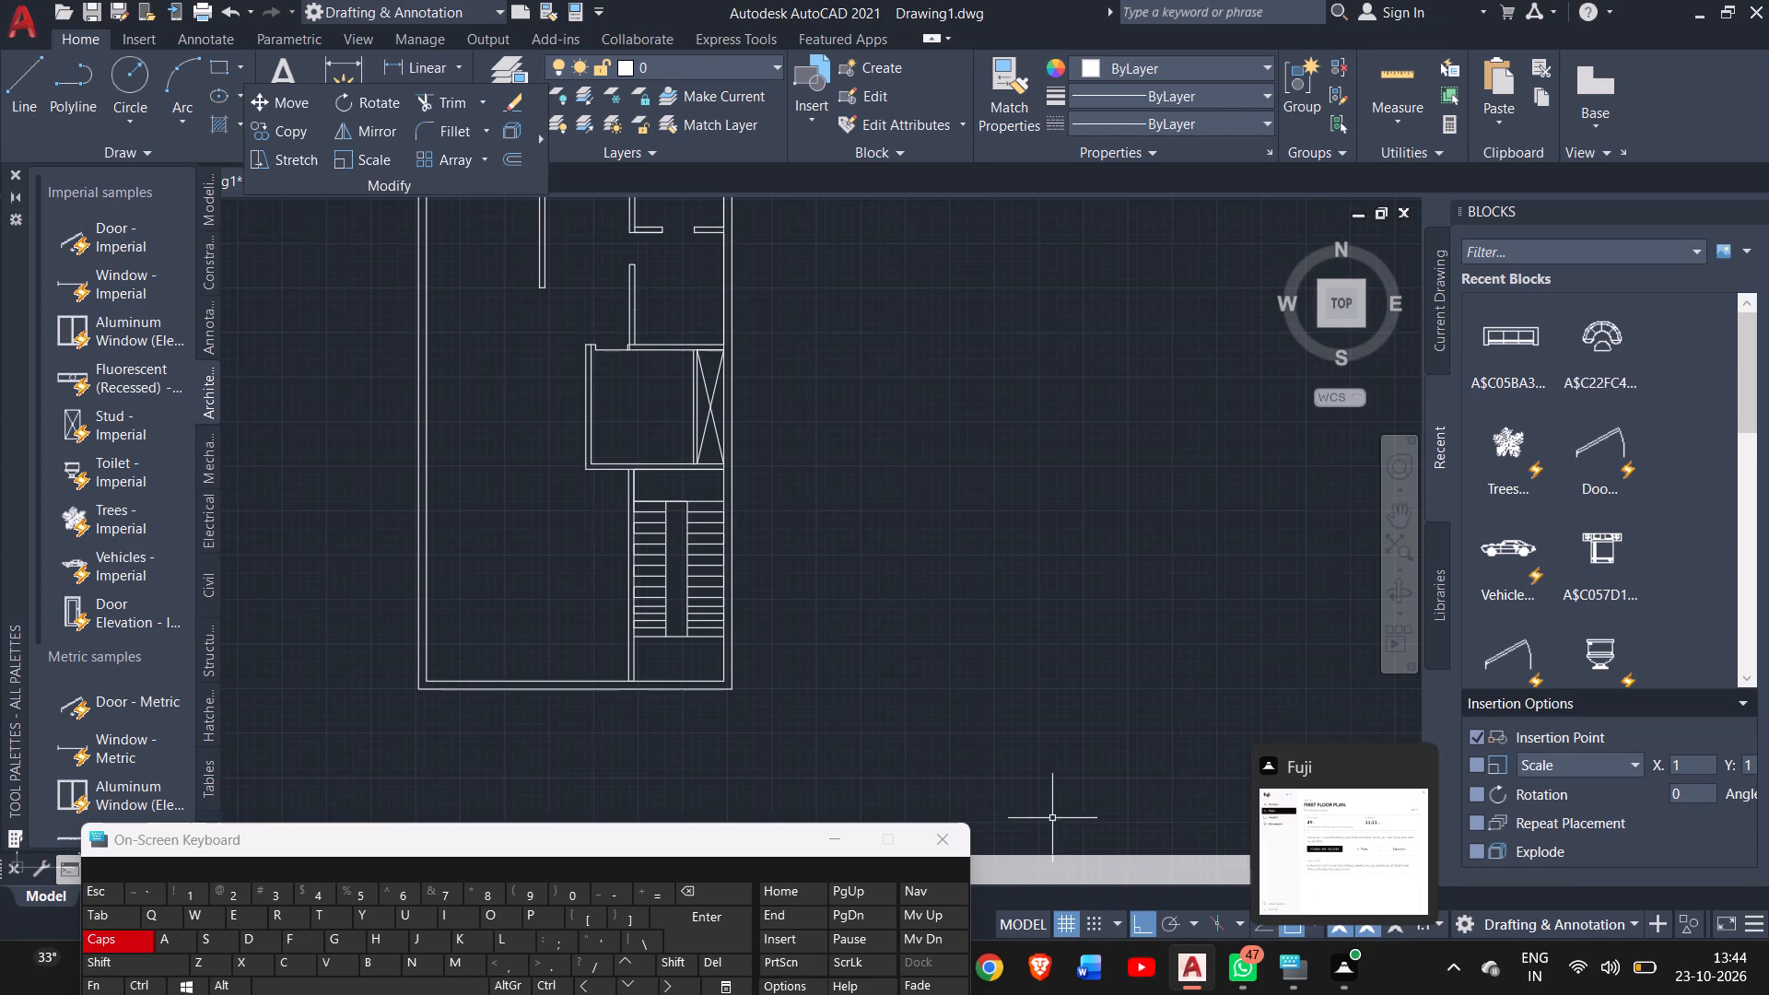
{"action": "left_click", "coordinate": [1387, 520]}
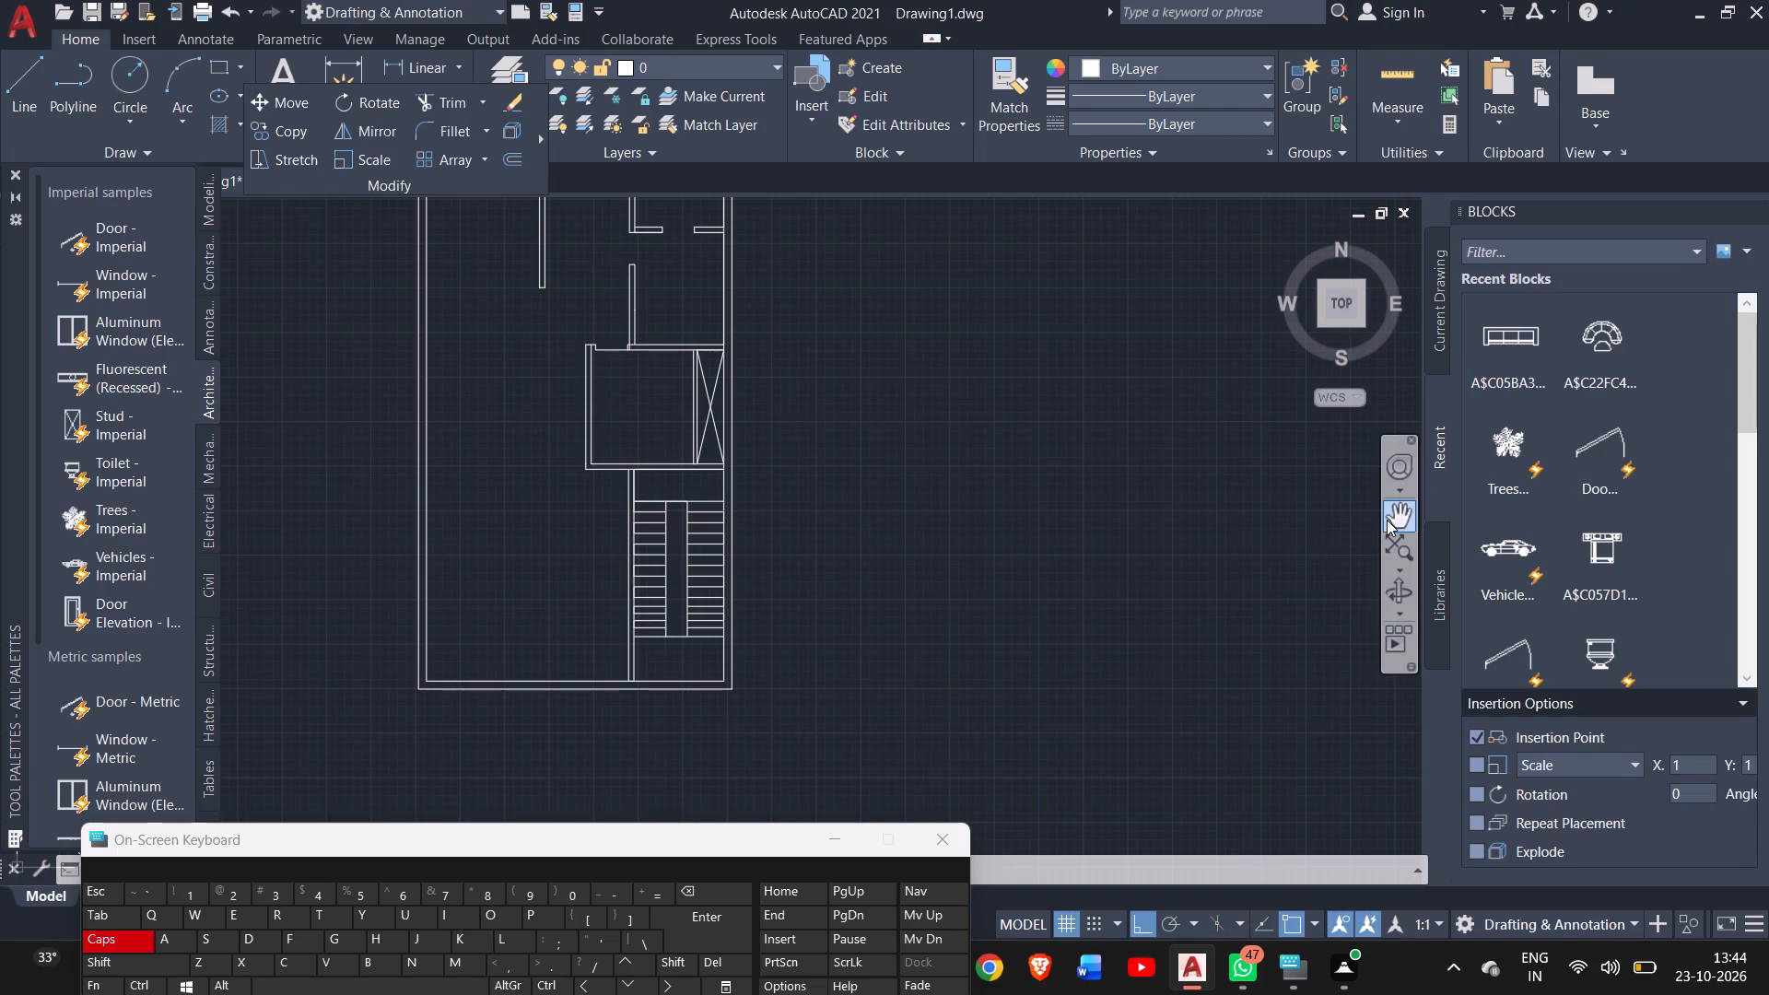
{"action": "left_click_drag", "start_coordinate": [1171, 545], "coordinate": [1302, 626]}
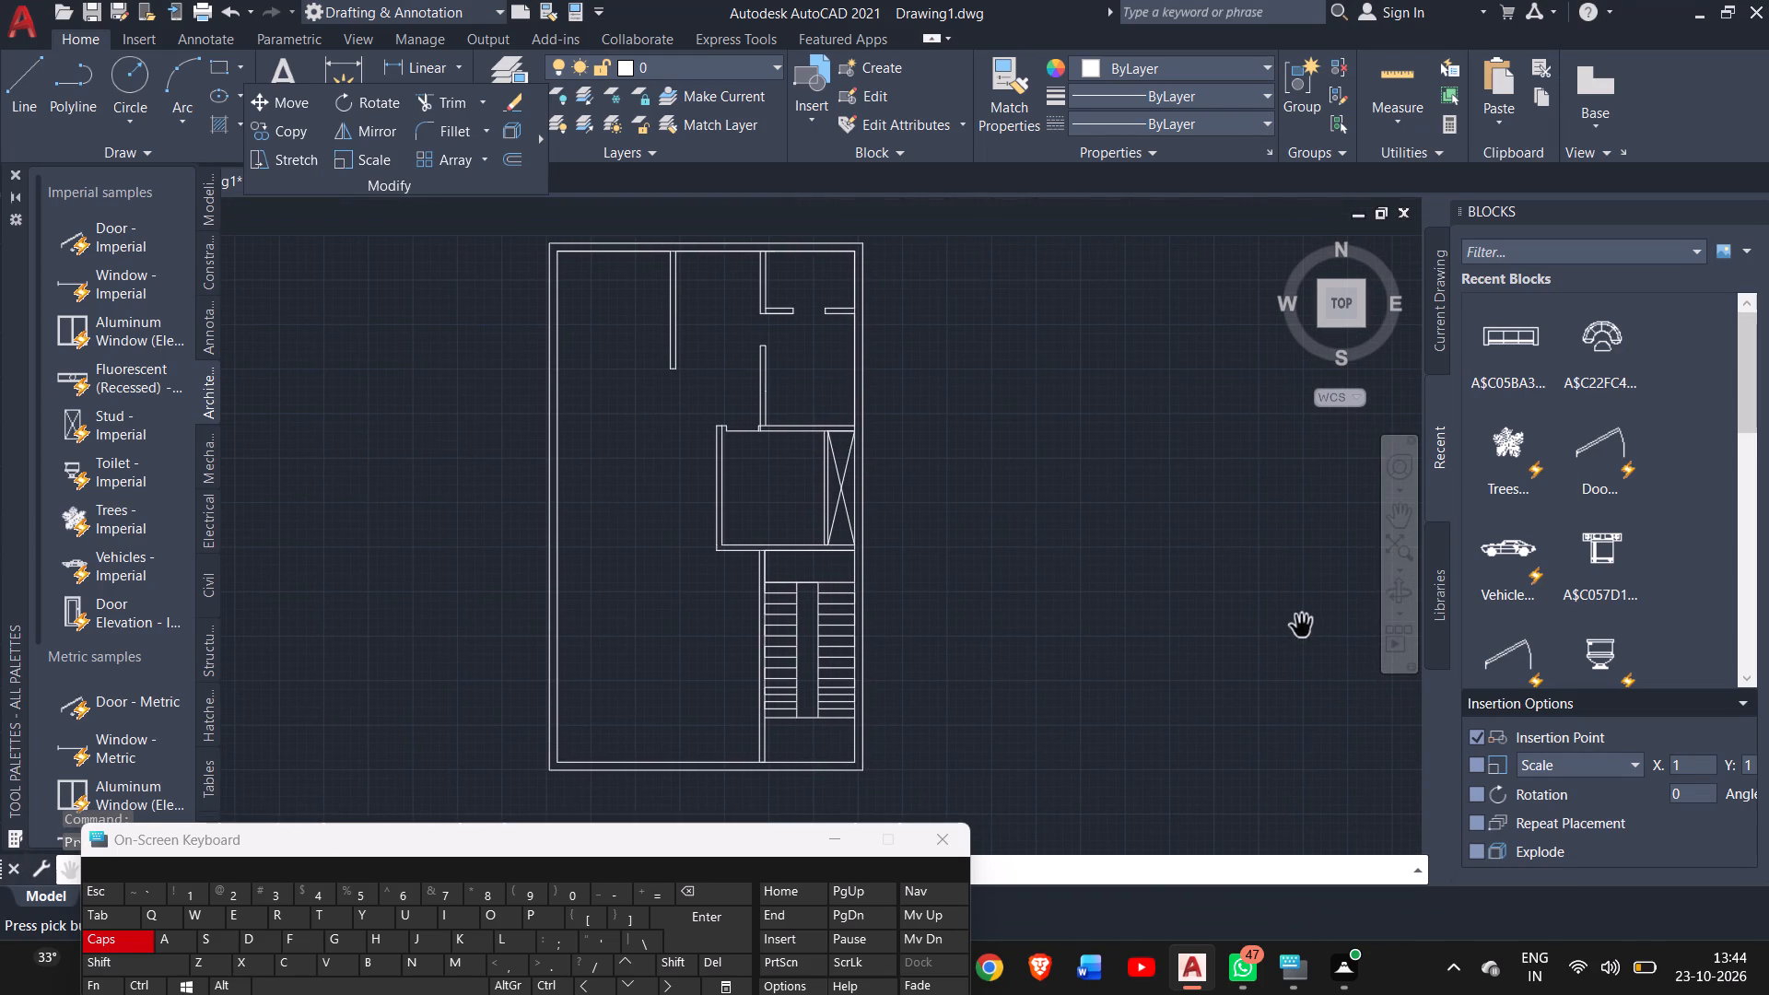
{"action": "right_click", "coordinate": [1302, 626]}
{"action": "left_click", "coordinate": [1338, 653]}
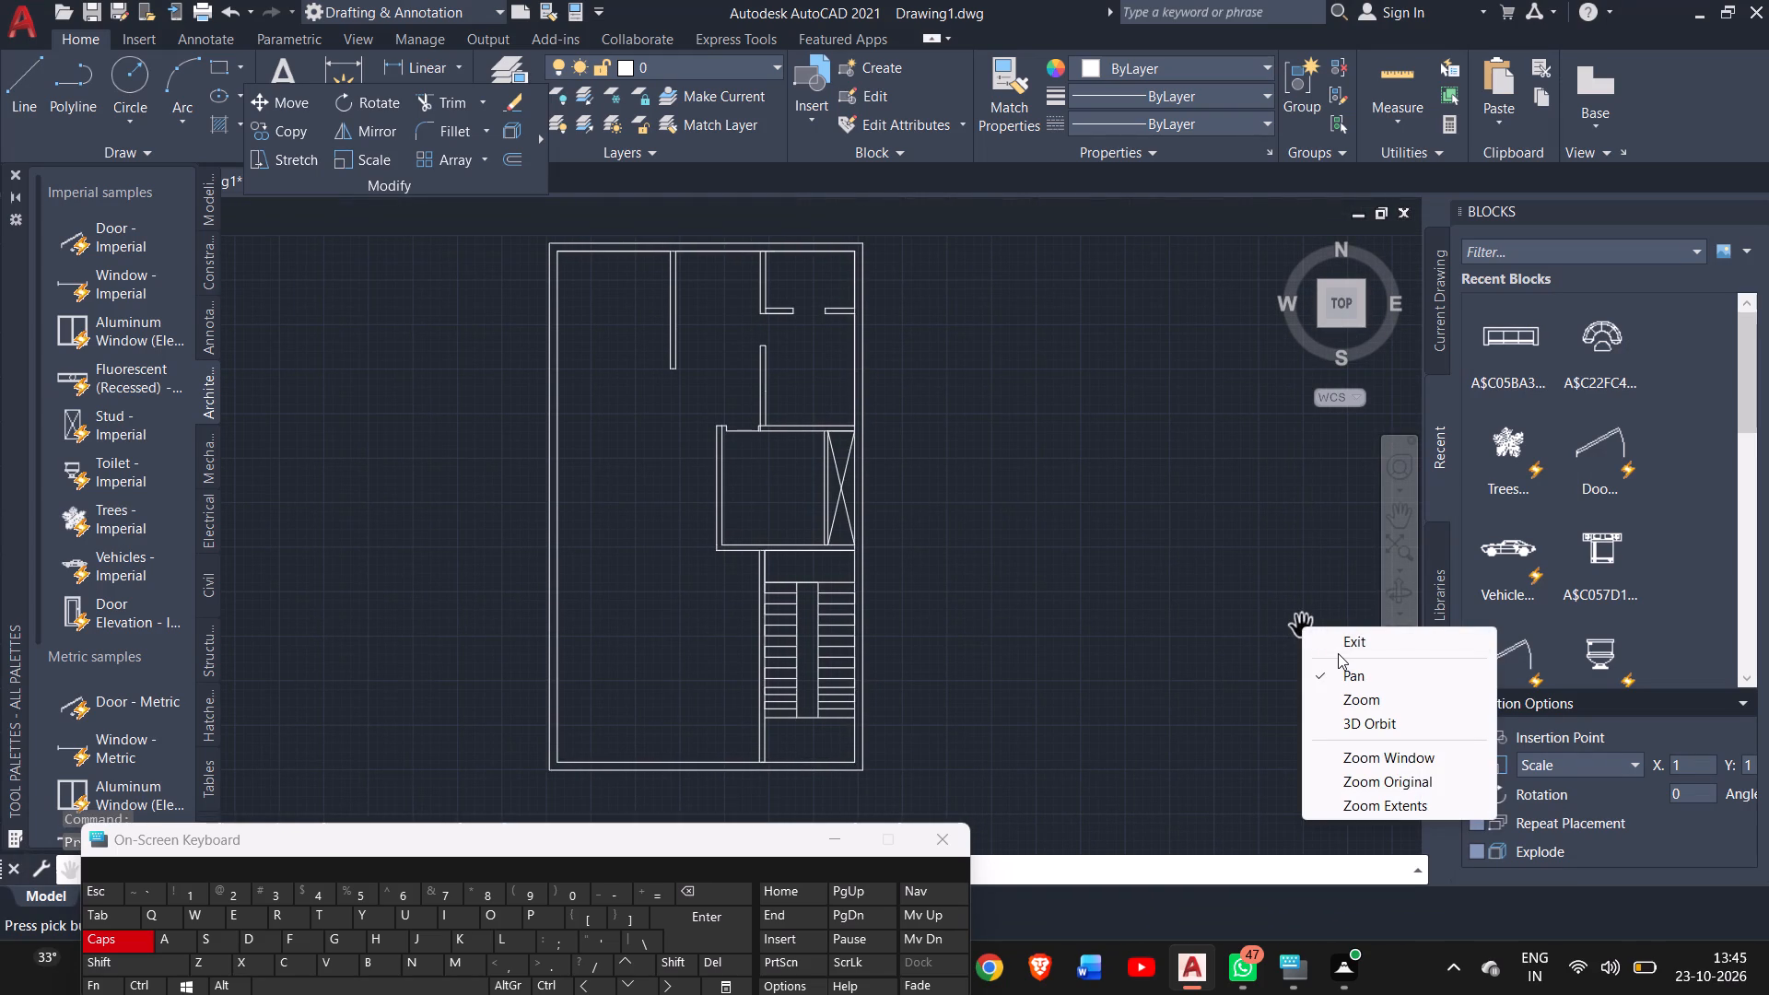
{"action": "double_click", "coordinate": [1338, 653]}
{"action": "left_click", "coordinate": [1349, 642]}
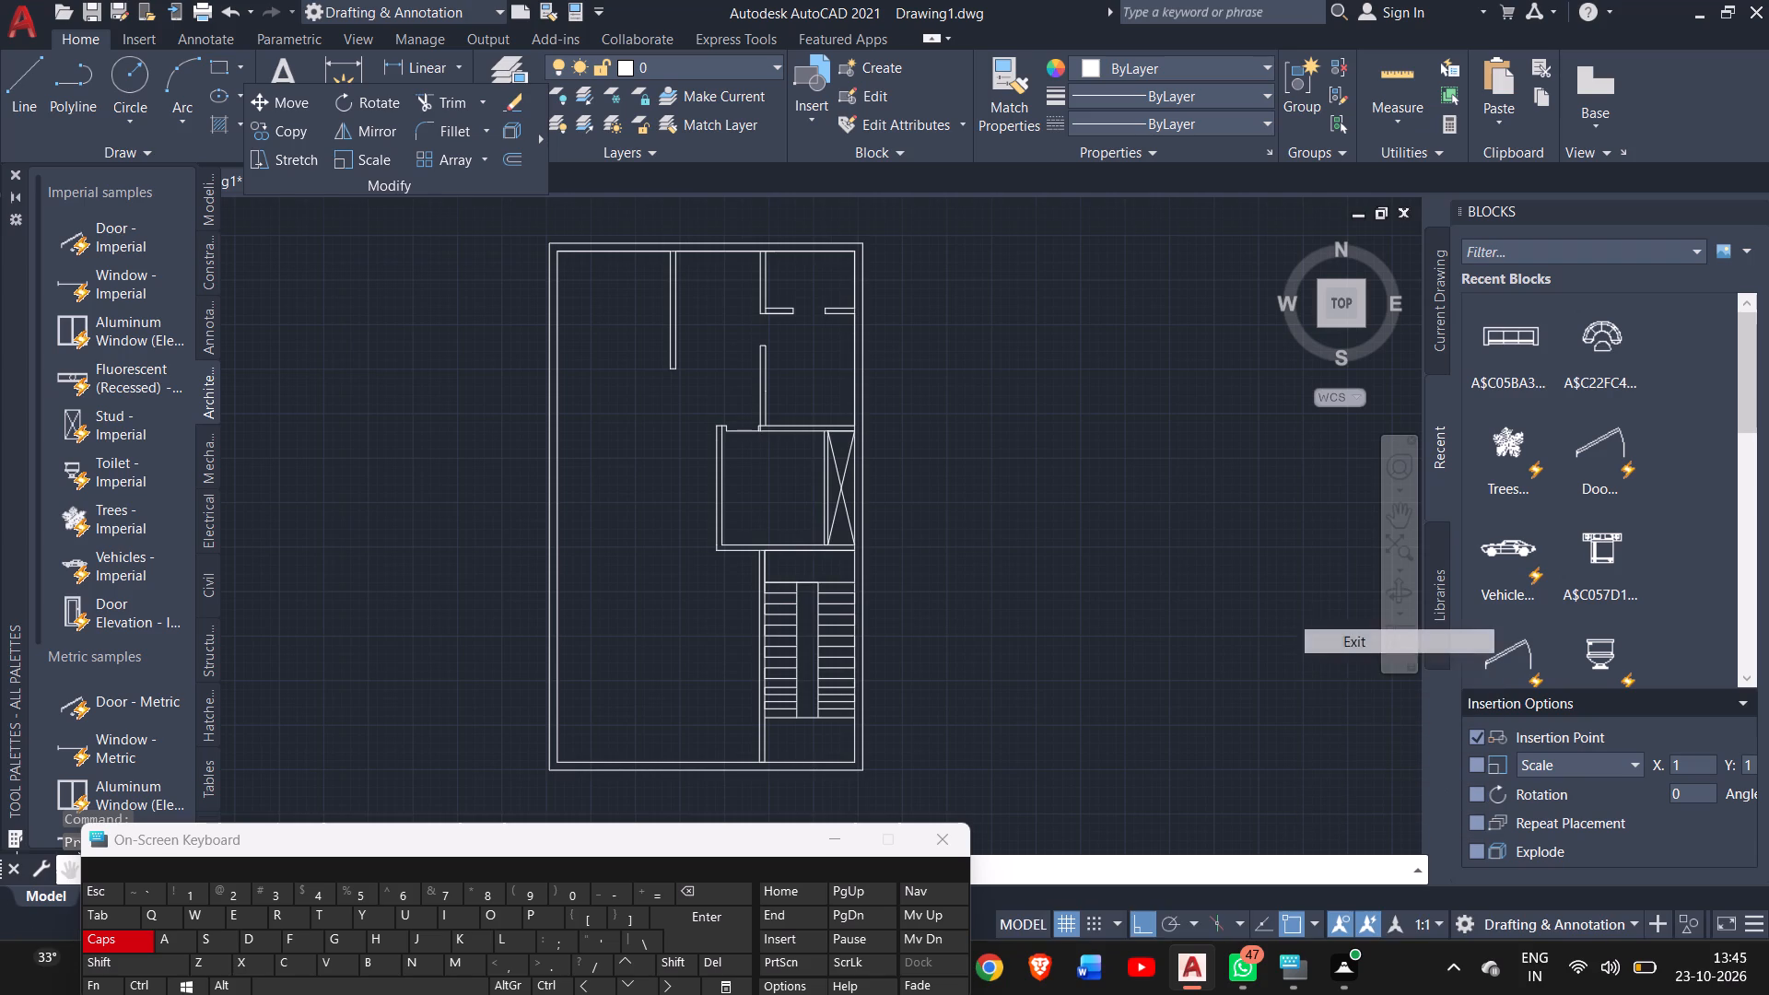
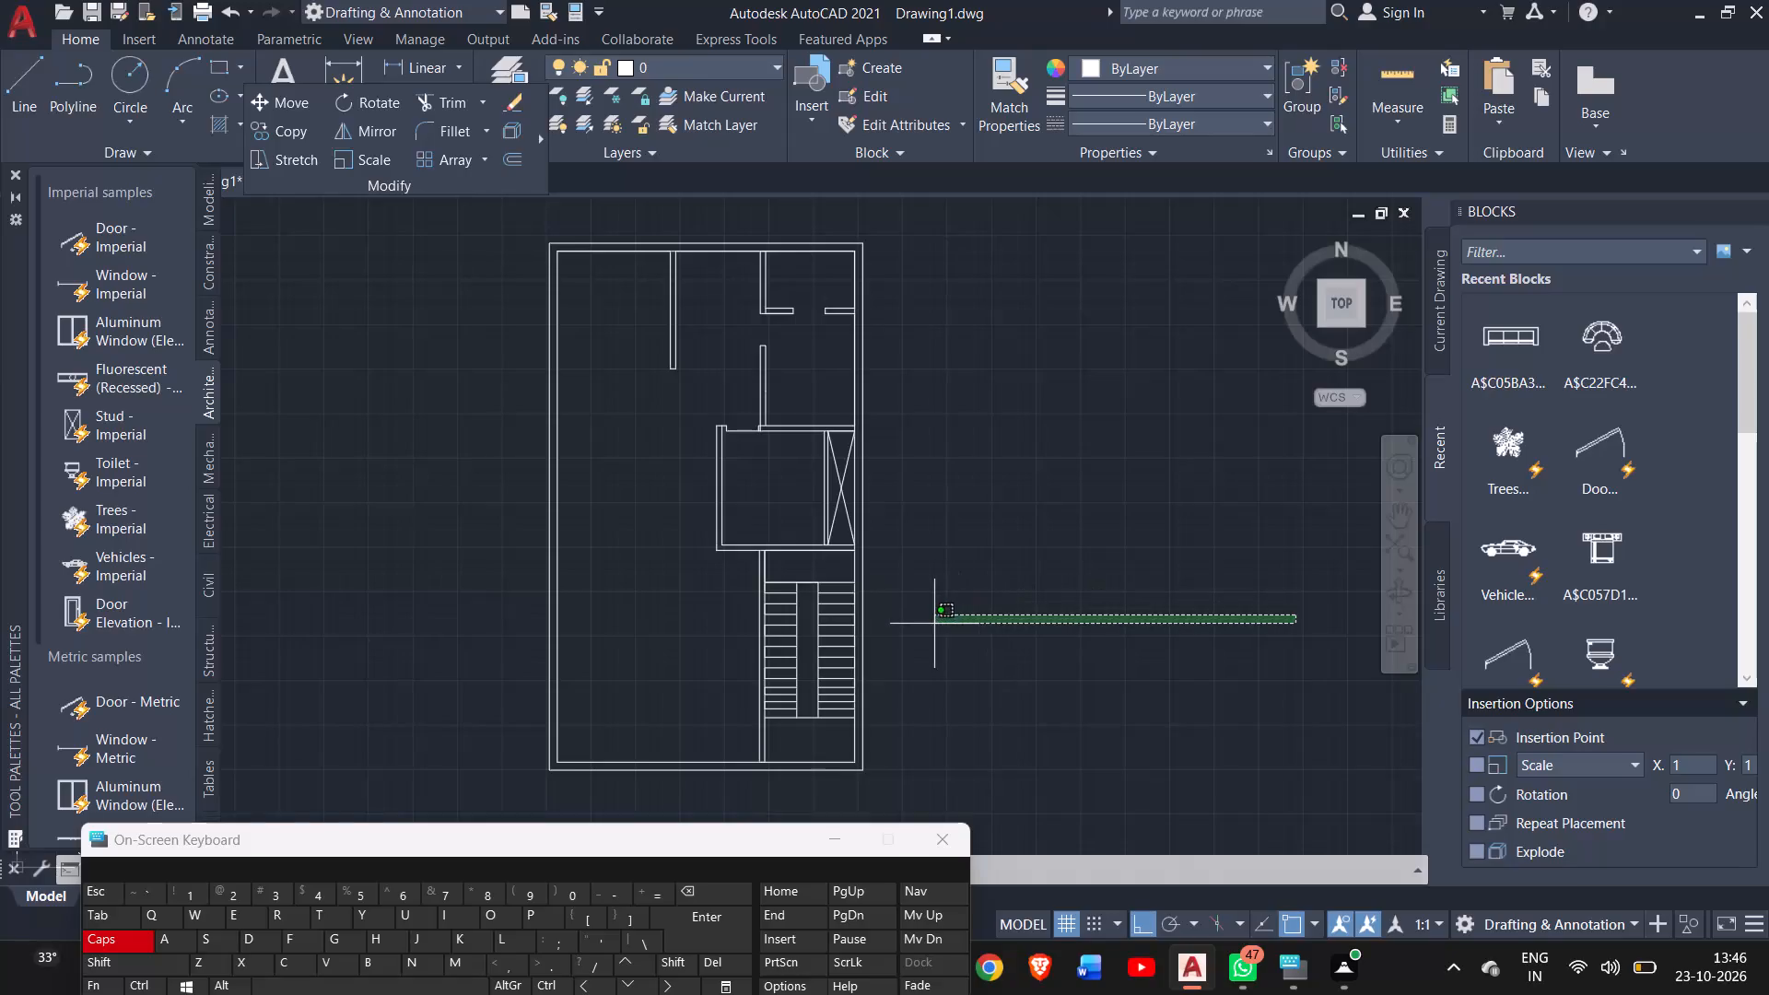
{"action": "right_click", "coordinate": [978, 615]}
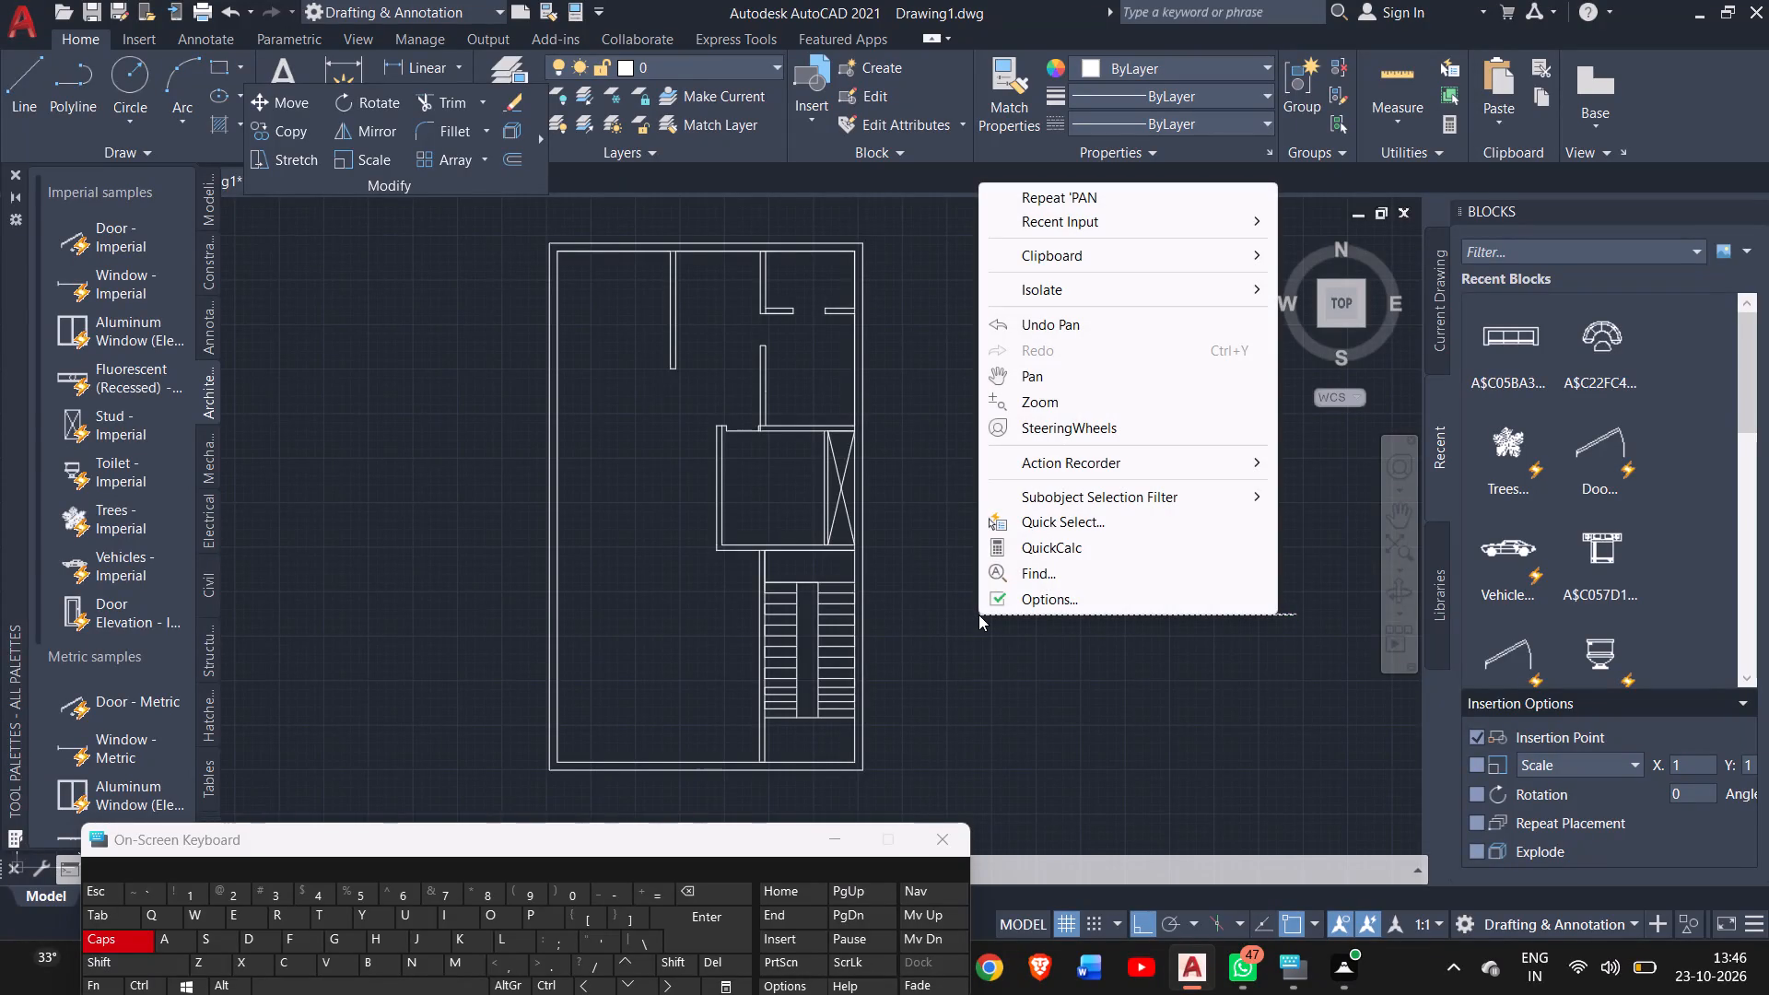
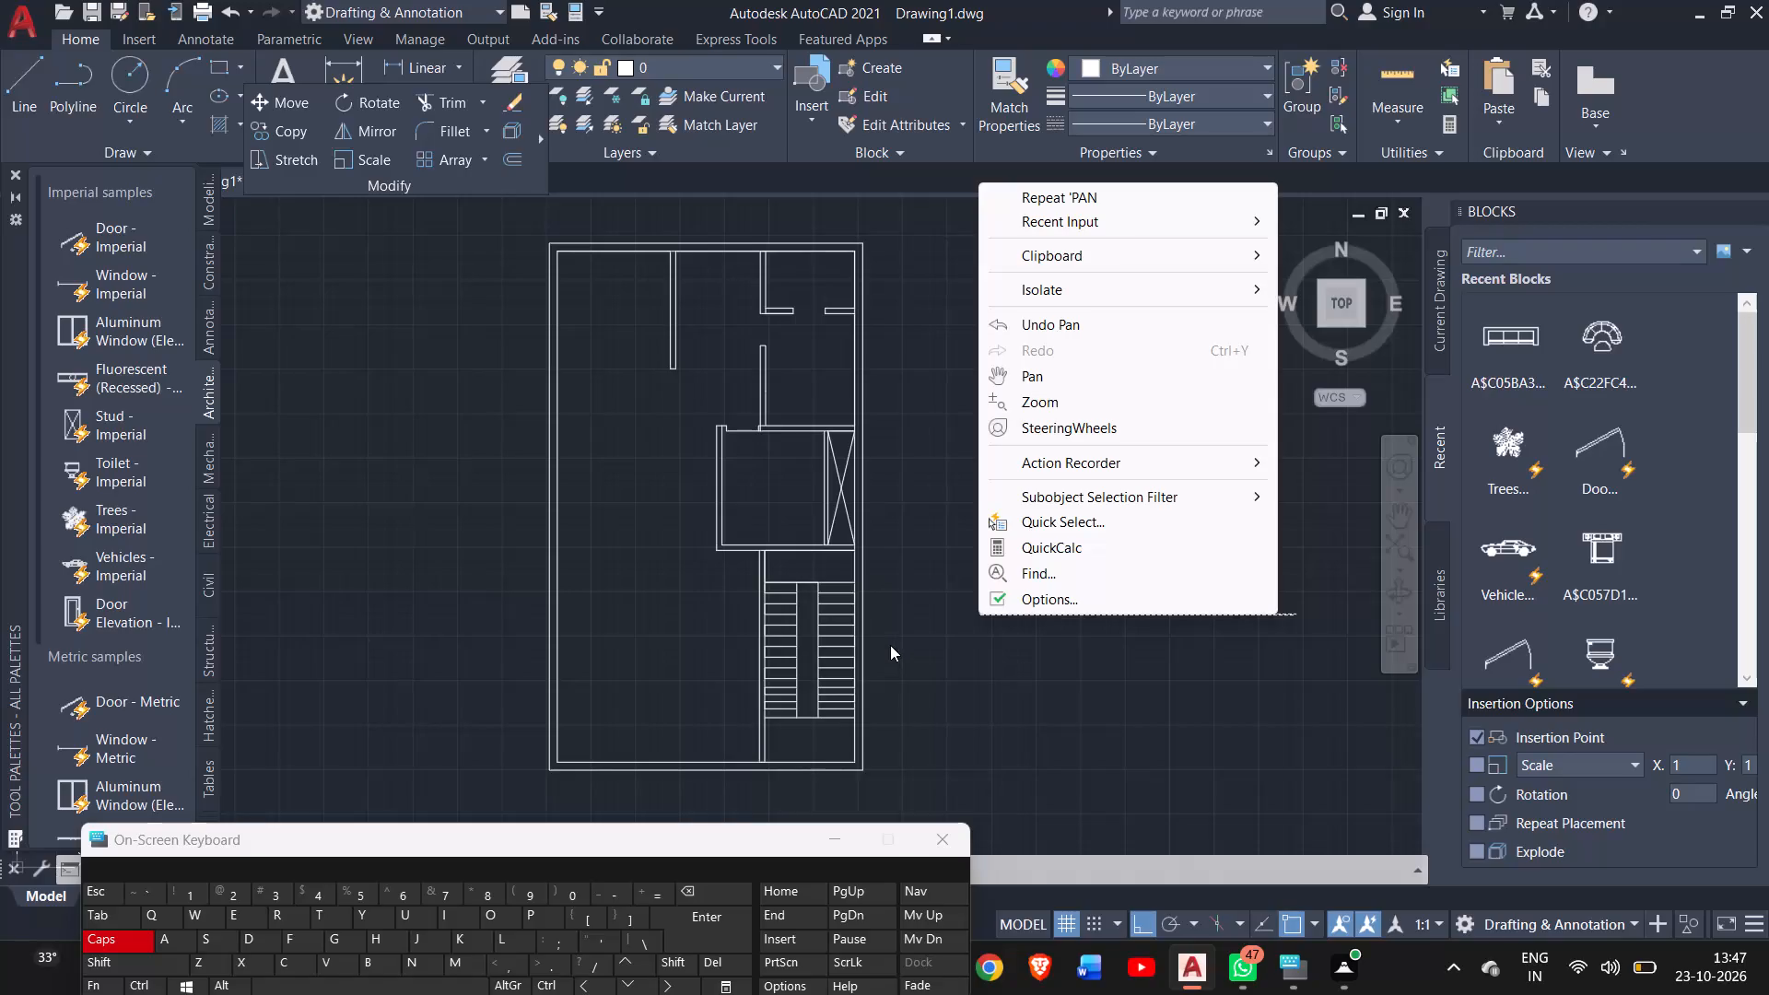
Examine the treads of both staircase flights up close, especially the spacing of the lowest ones.
{"action": "scroll", "coordinate": [852, 666], "scroll_direction": "up", "scroll_amount": 1, "text": "ctrl"}
{"action": "scroll", "coordinate": [852, 666], "scroll_direction": "right", "scroll_amount": 2}
{"action": "scroll", "coordinate": [785, 679], "scroll_direction": "up", "scroll_amount": 3, "text": "ctrl"}
{"action": "left_click", "coordinate": [1166, 668]}
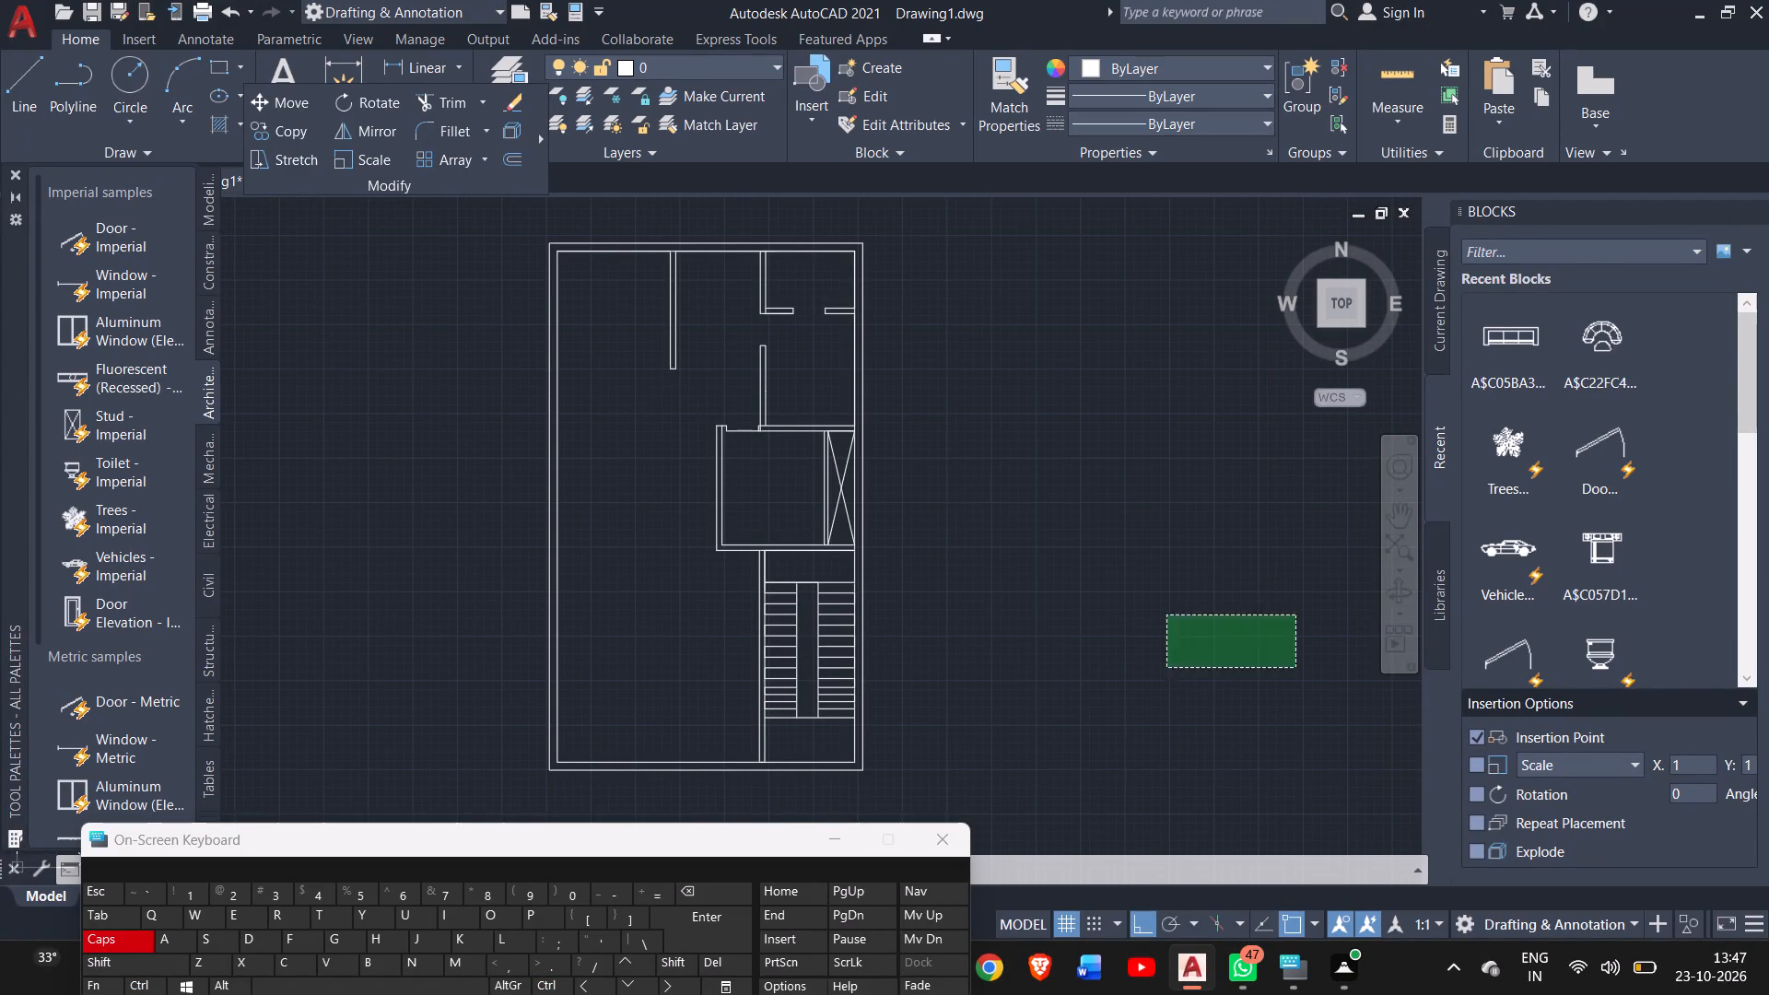
{"action": "left_click", "coordinate": [1401, 516]}
{"action": "scroll", "coordinate": [859, 716], "scroll_direction": "up", "scroll_amount": 1, "text": "ctrl"}
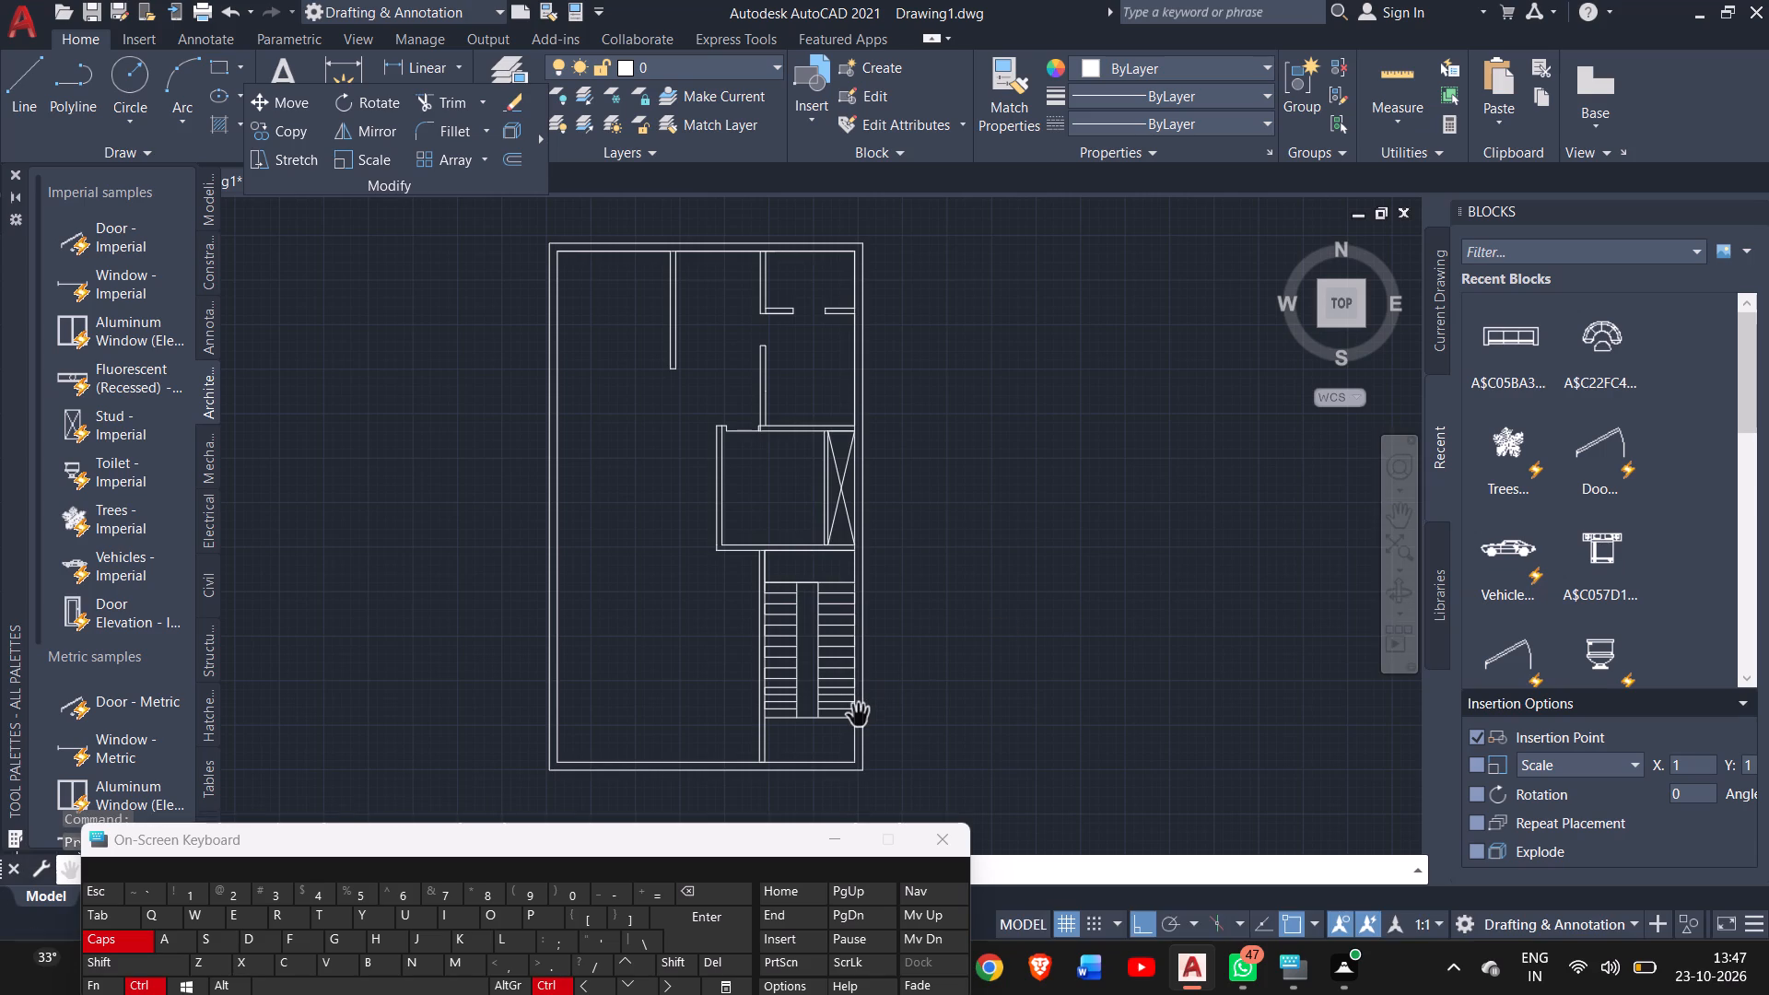
{"action": "scroll", "coordinate": [859, 716], "scroll_direction": "up", "scroll_amount": 1, "text": "ctrl"}
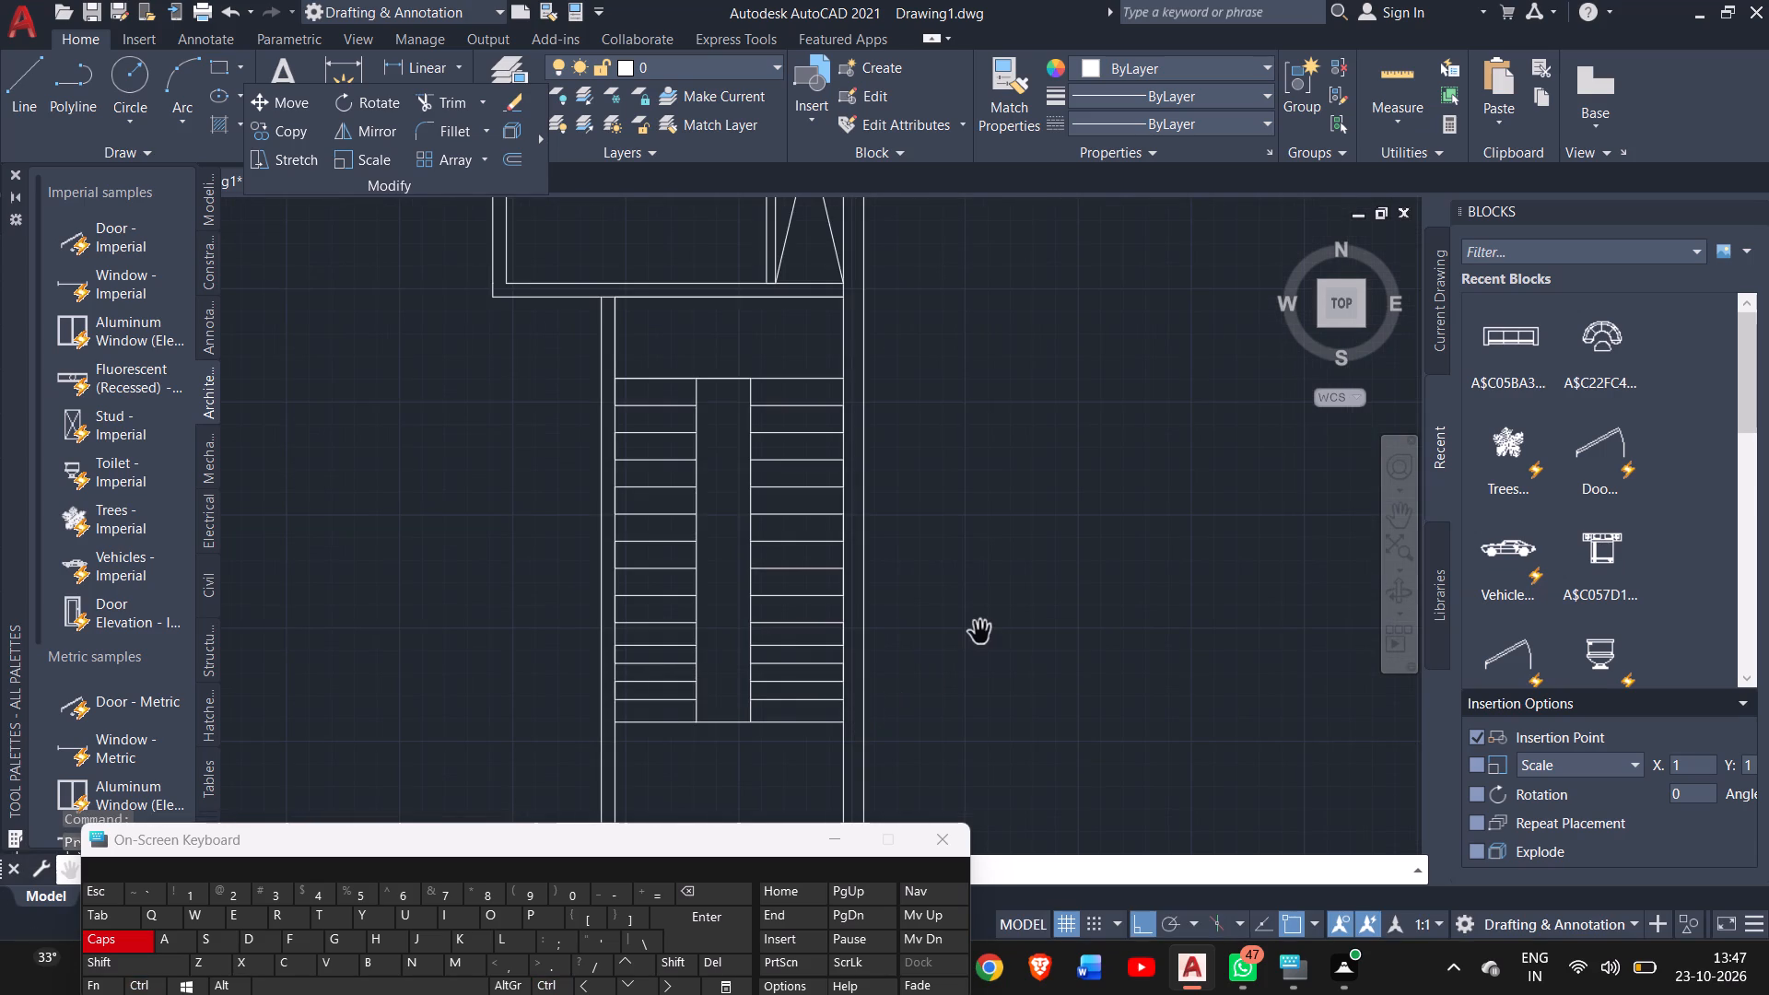
{"action": "right_click", "coordinate": [980, 633]}
{"action": "left_click", "coordinate": [1001, 642]}
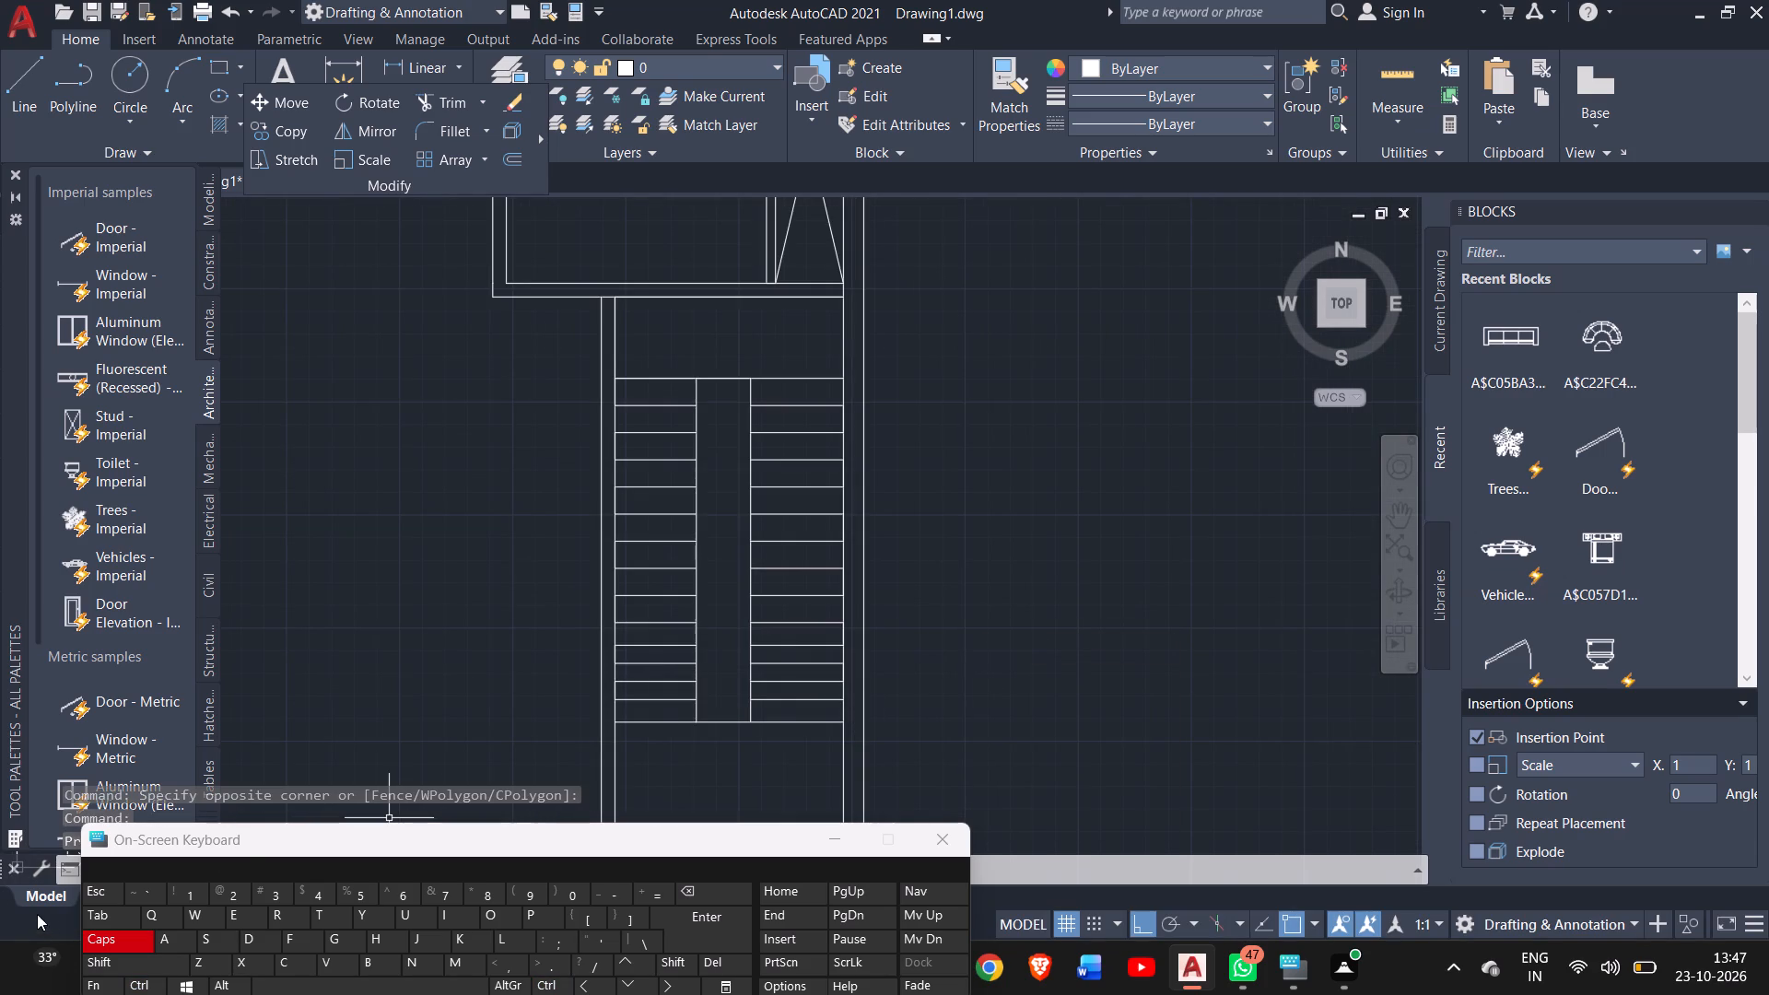
{"action": "key", "text": "Escape"}
{"action": "key", "text": "Escape"}
{"action": "key", "text": "Escape"}
{"action": "key", "text": "Escape"}
{"action": "key", "text": "Escape"}
{"action": "key", "text": "Escape"}
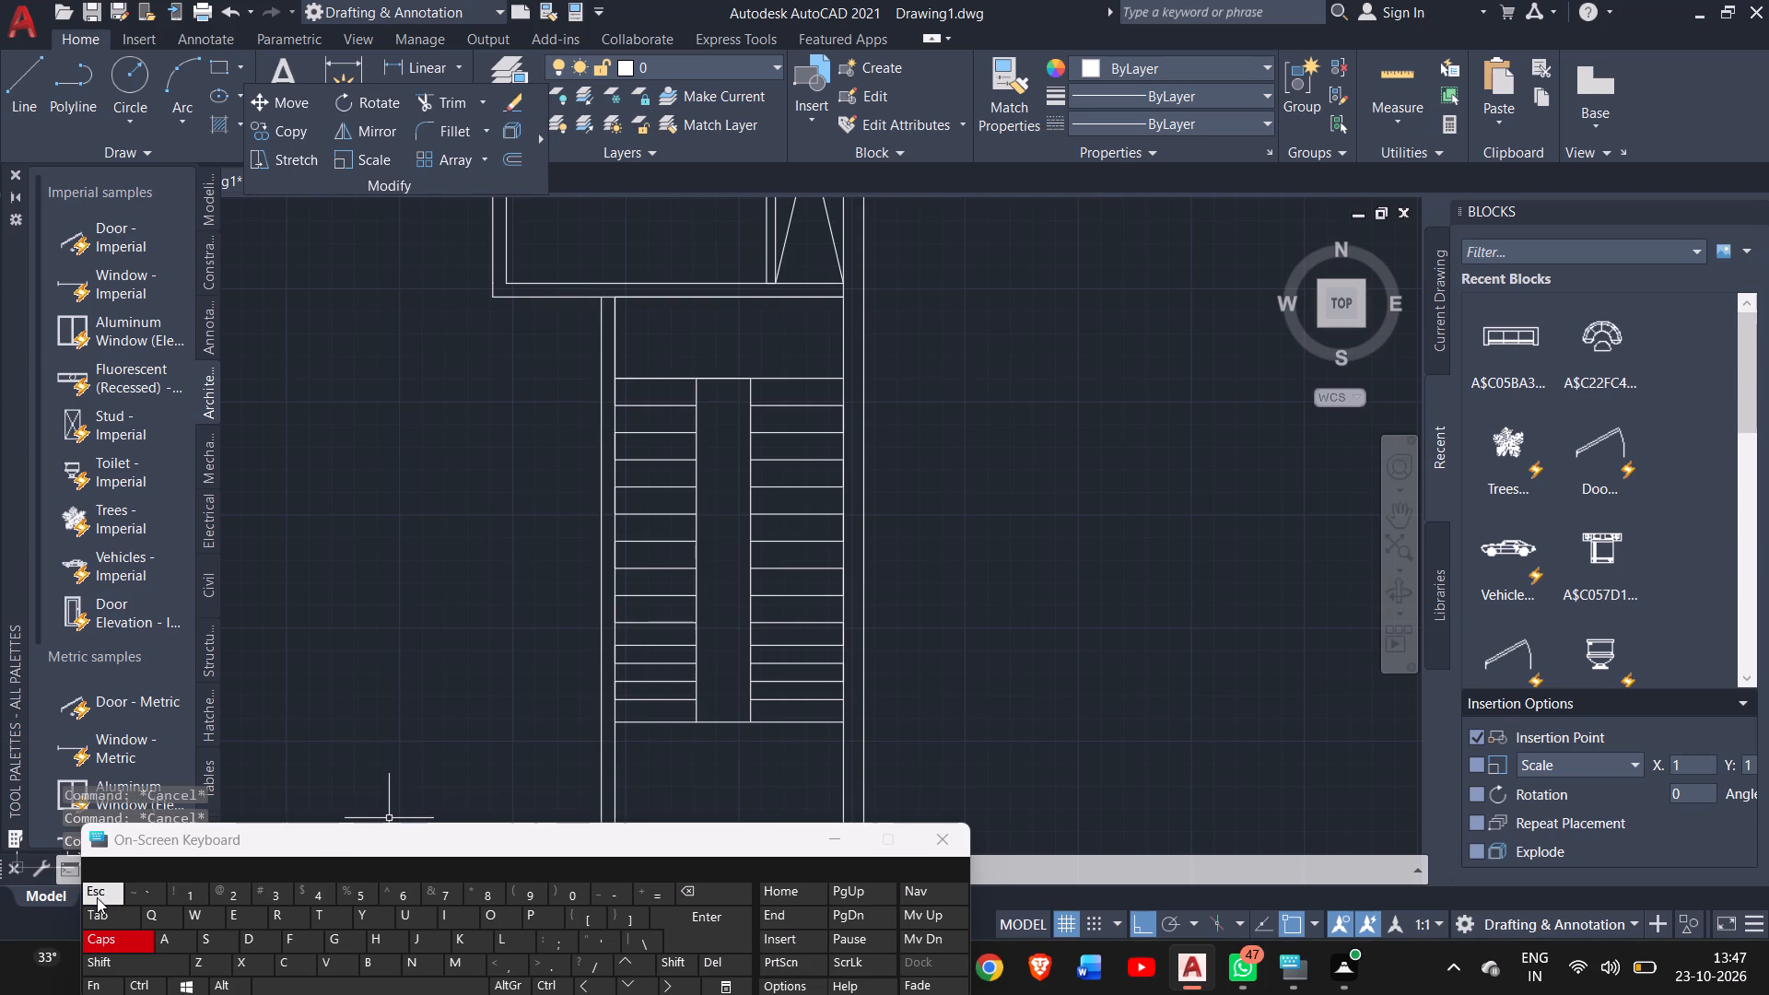
{"action": "key", "text": "Escape"}
{"action": "key", "text": "Escape"}
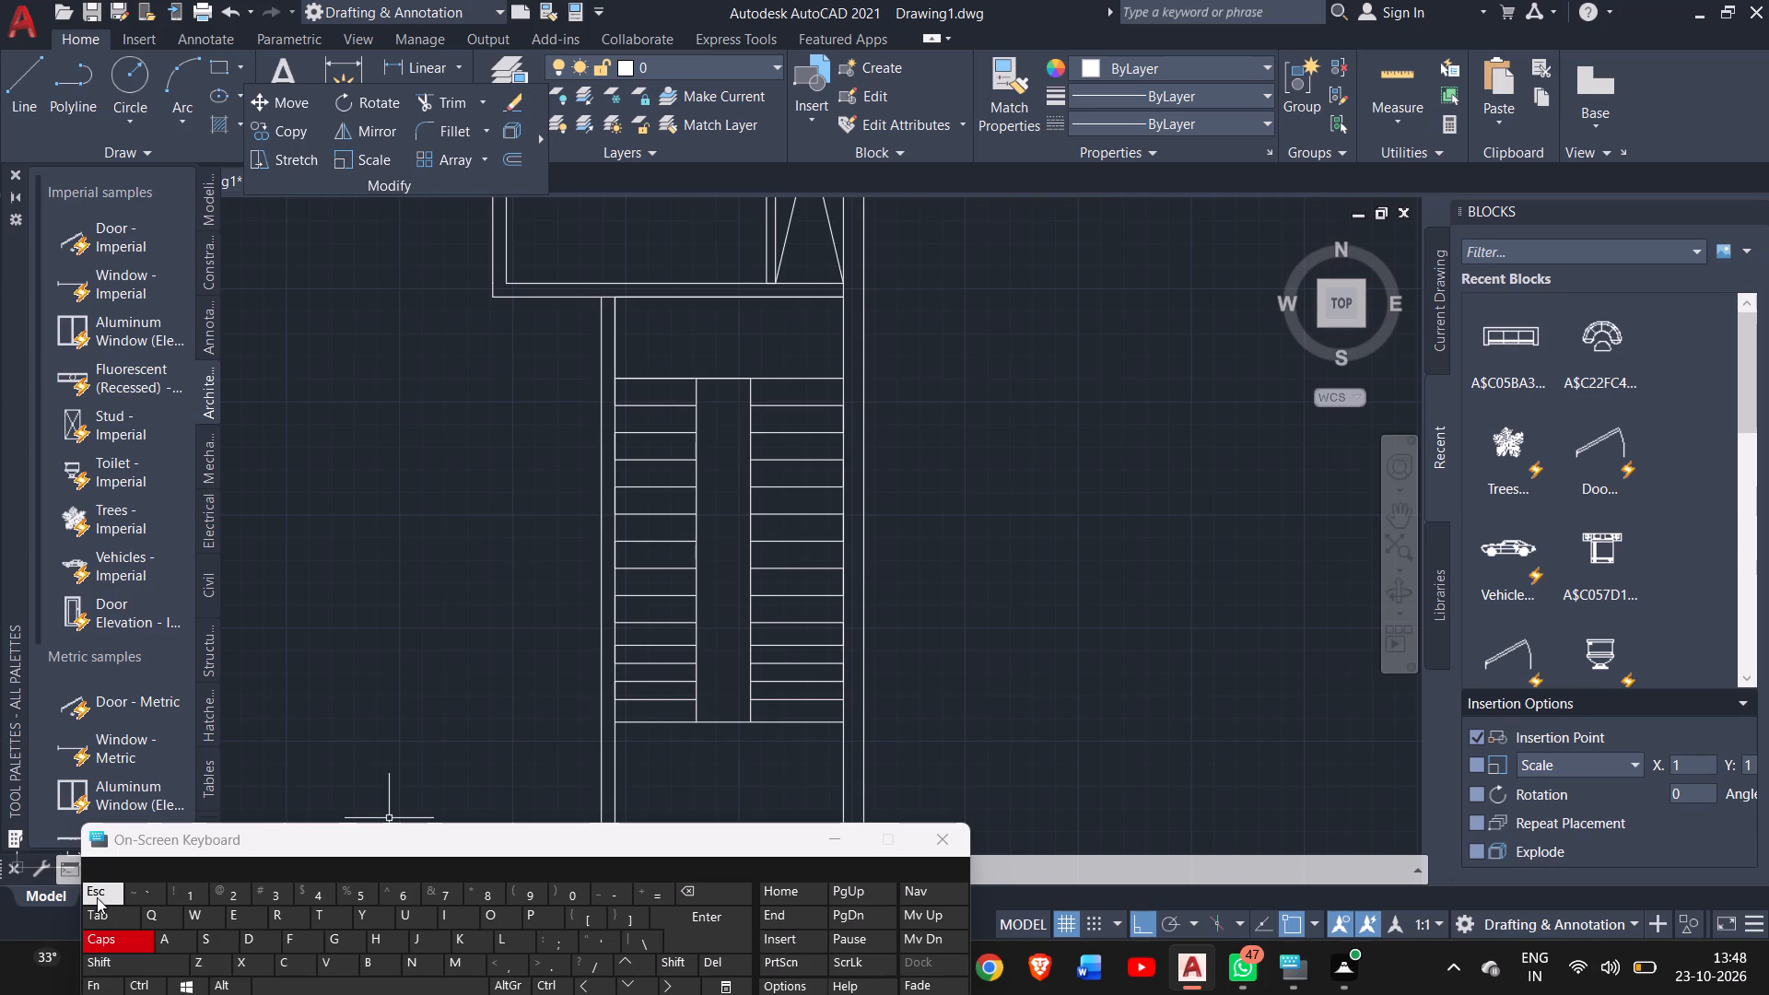
{"action": "scroll", "coordinate": [97, 897], "scroll_direction": "up", "scroll_amount": 3, "text": "ctrl"}
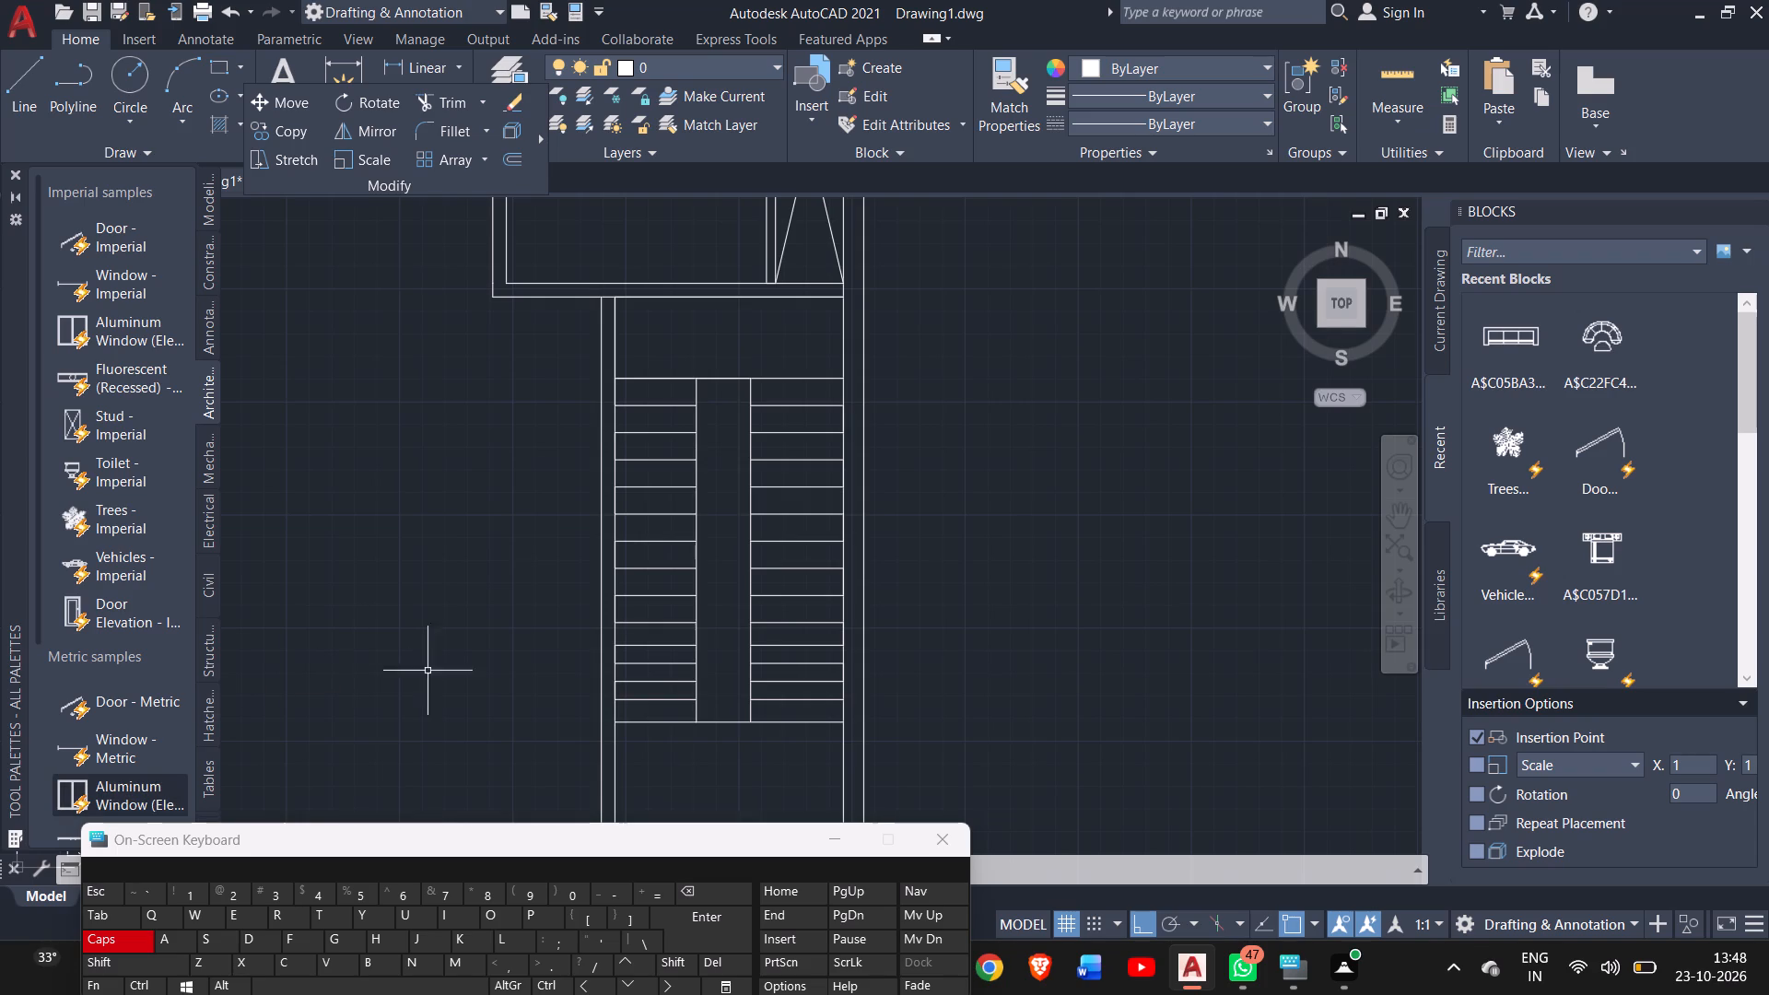
{"action": "scroll", "coordinate": [656, 699], "scroll_direction": "up", "scroll_amount": 3, "text": "ctrl"}
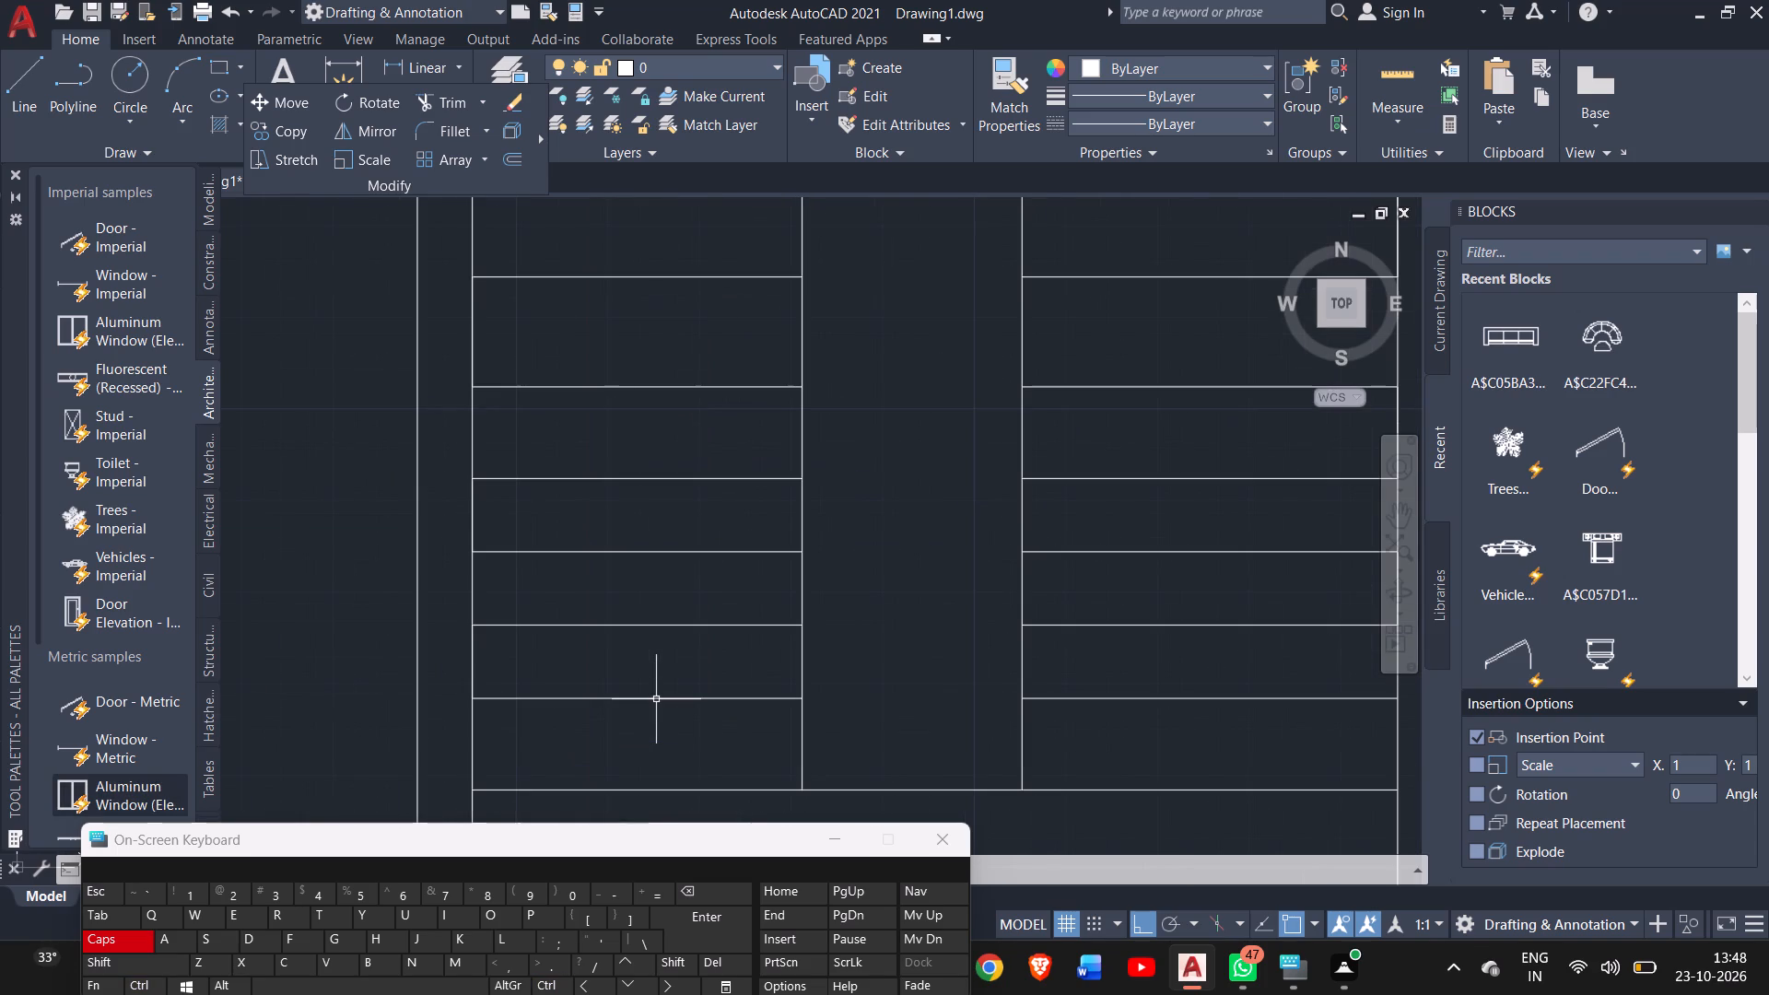
{"action": "scroll", "coordinate": [656, 699], "scroll_direction": "down", "scroll_amount": 4, "text": "ctrl"}
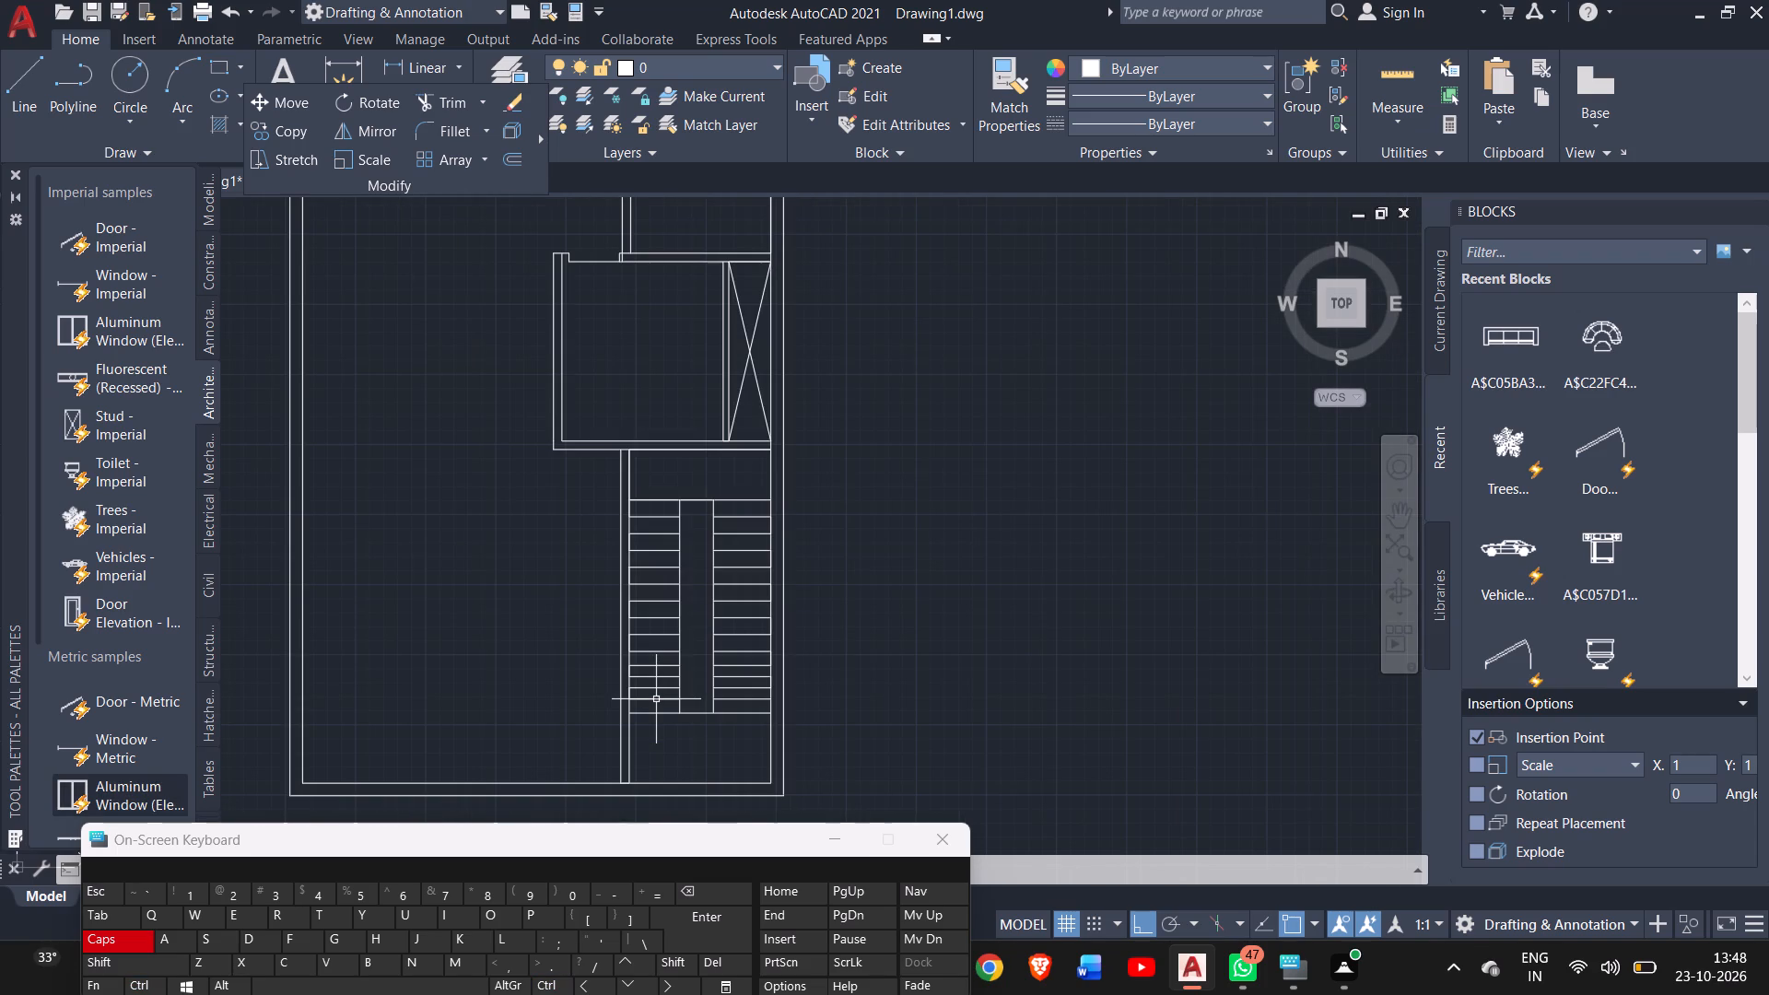
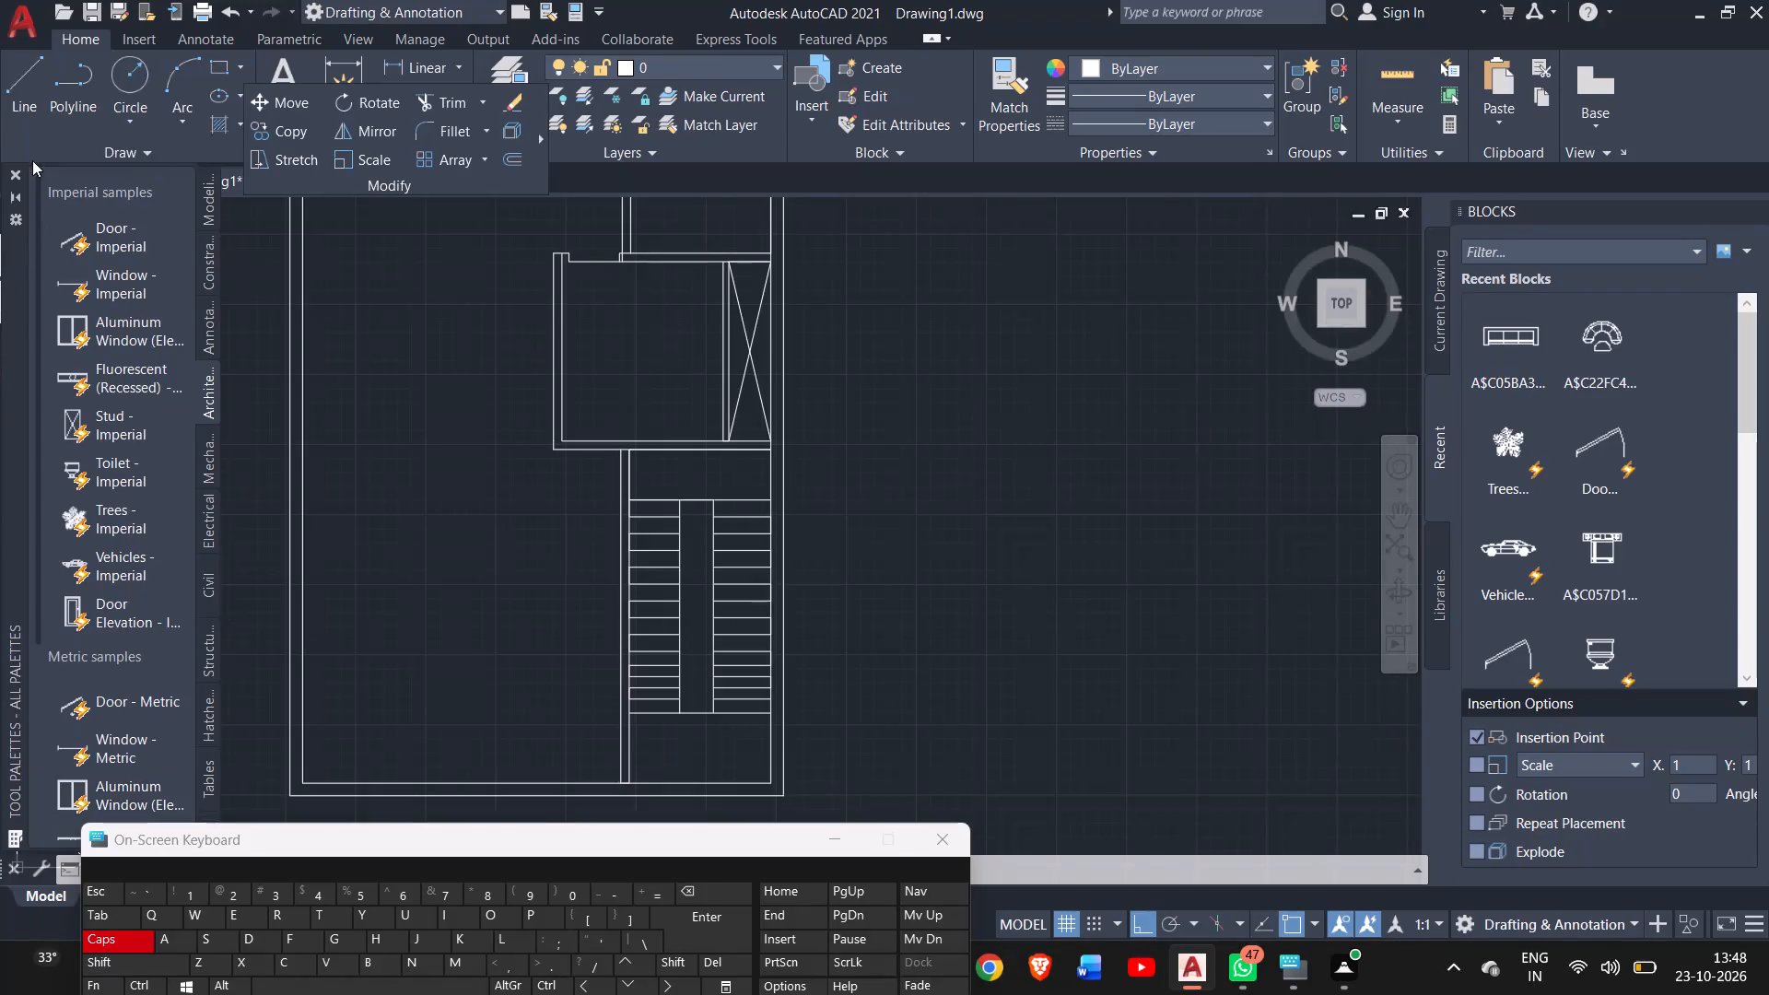
Draw a short horizontal line from the wall stub's lower corner to the left wall's inner face, at the top-left corner of the room above the staircase.
{"action": "left_click", "coordinate": [27, 134]}
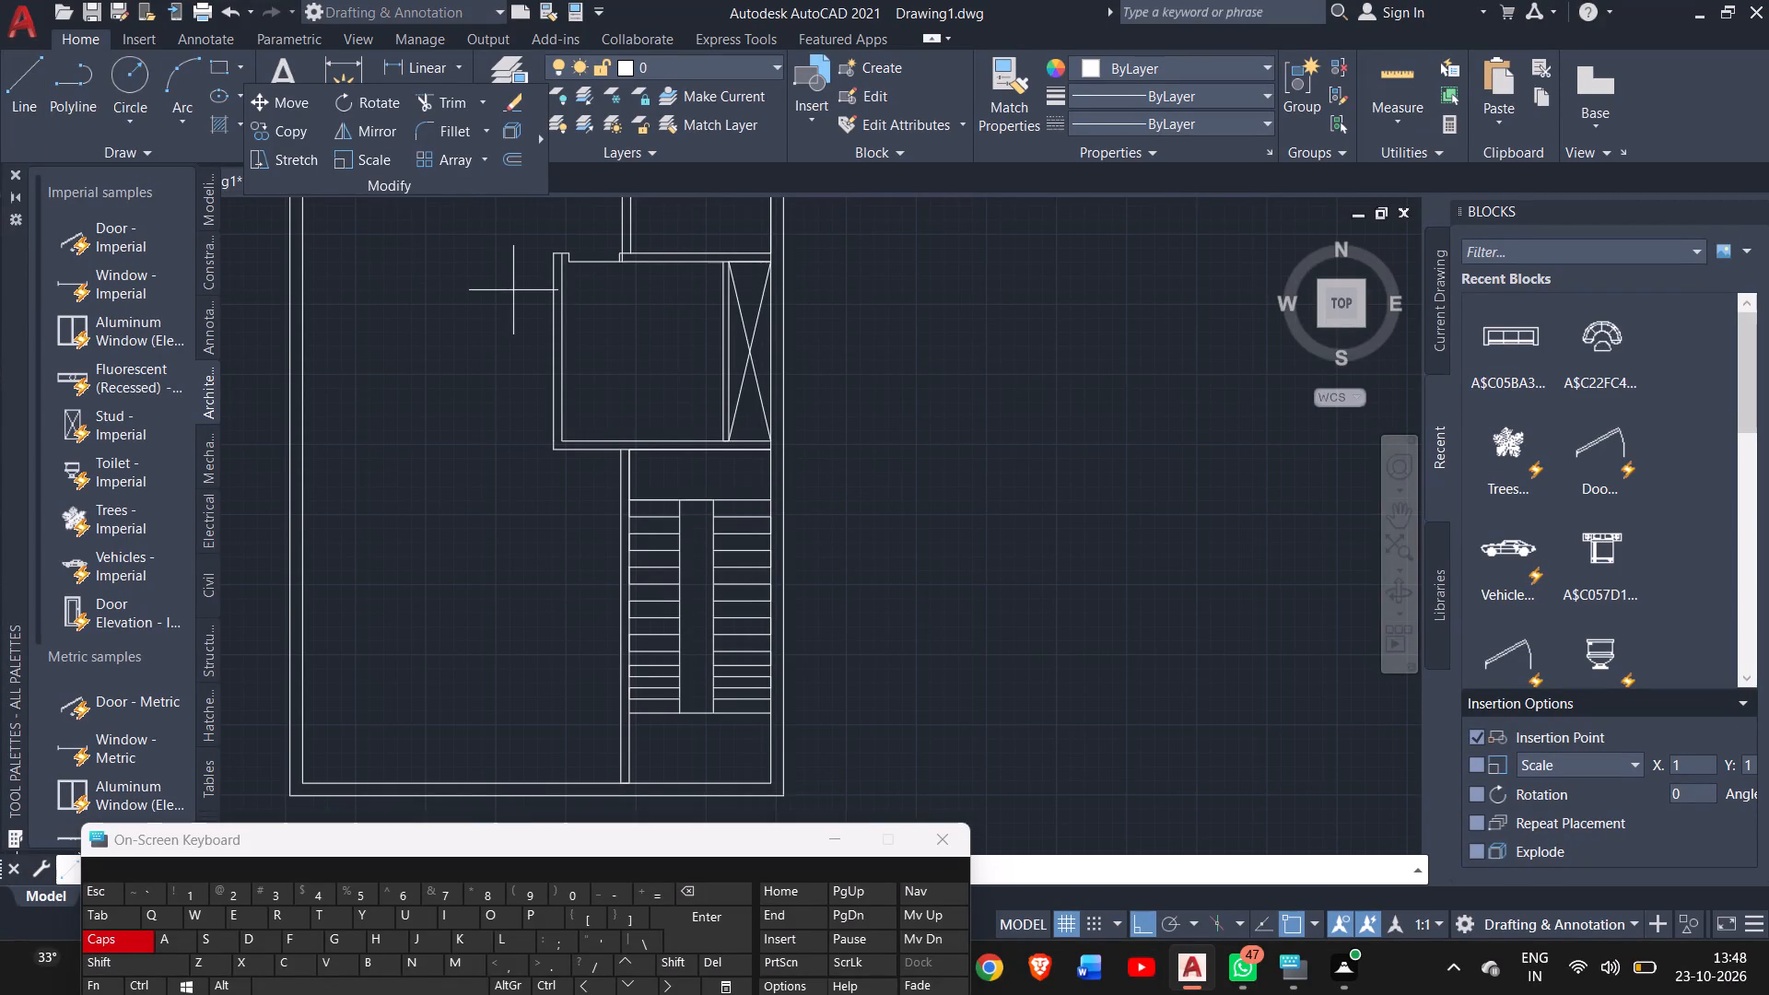
{"action": "scroll", "coordinate": [551, 213], "scroll_direction": "up", "scroll_amount": 3, "text": "ctrl"}
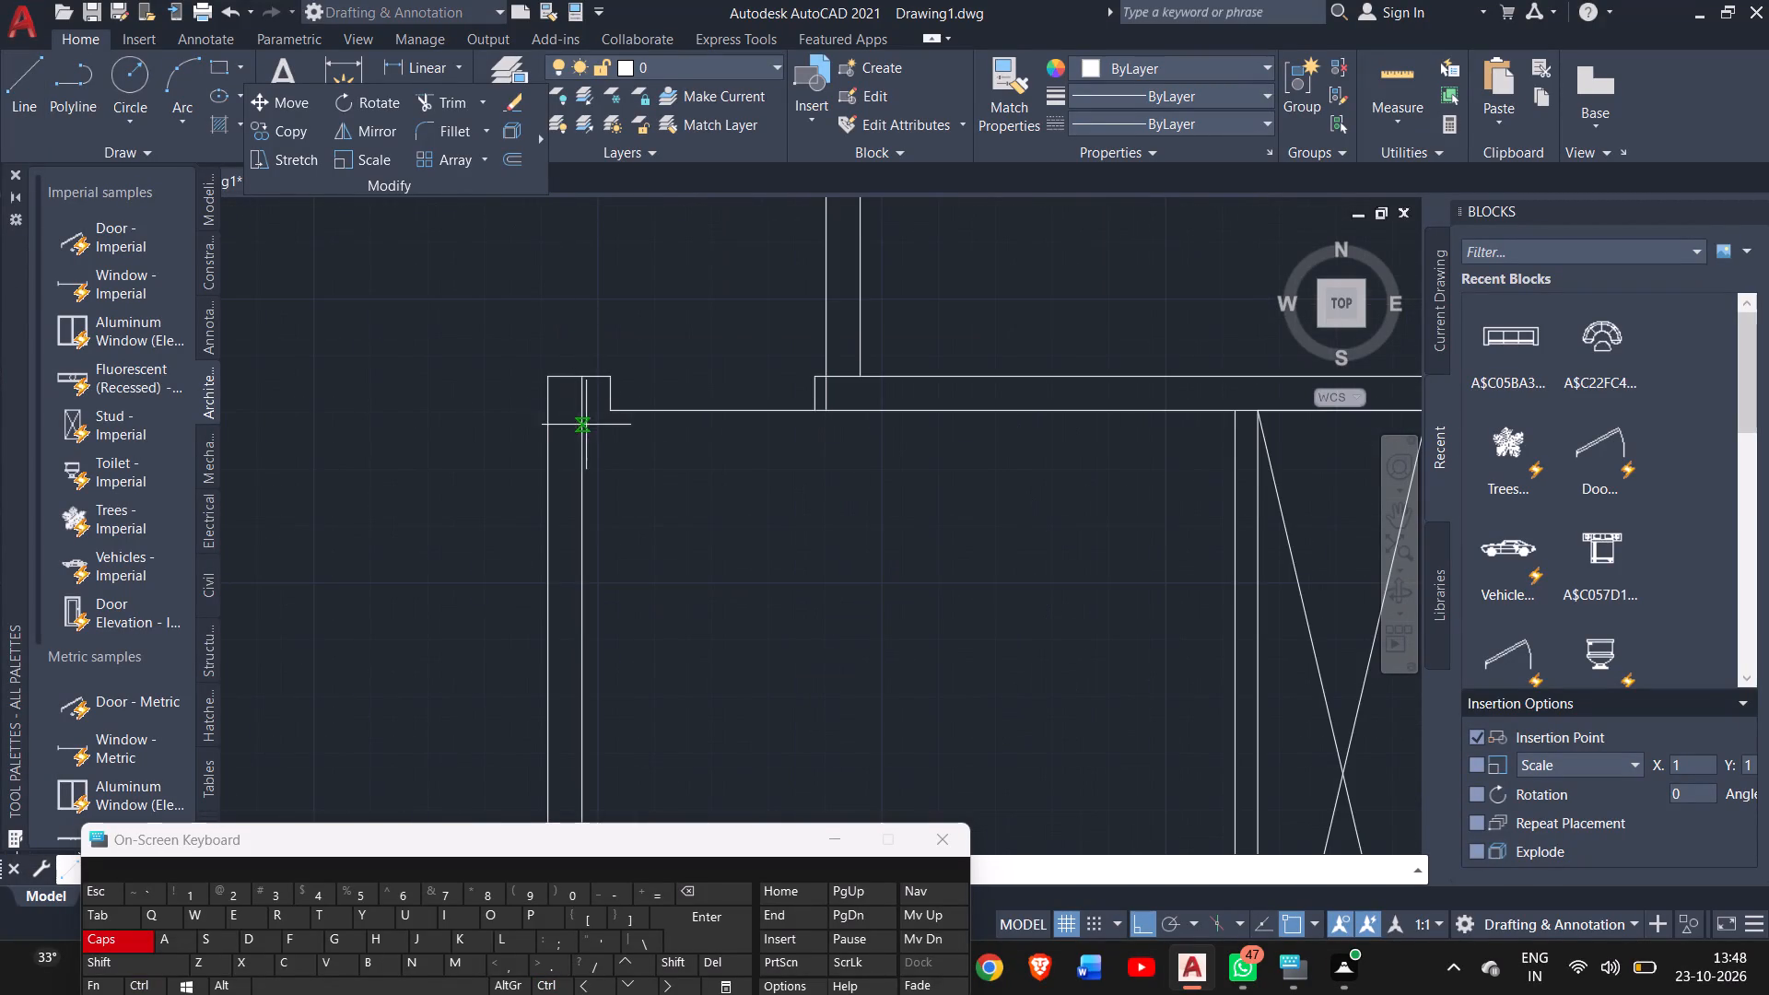
{"action": "left_click_drag", "start_coordinate": [615, 409], "coordinate": [613, 409]}
{"action": "left_click_drag", "start_coordinate": [613, 409], "coordinate": [587, 407]}
{"action": "left_click", "coordinate": [587, 407]}
{"action": "right_click", "coordinate": [593, 435]}
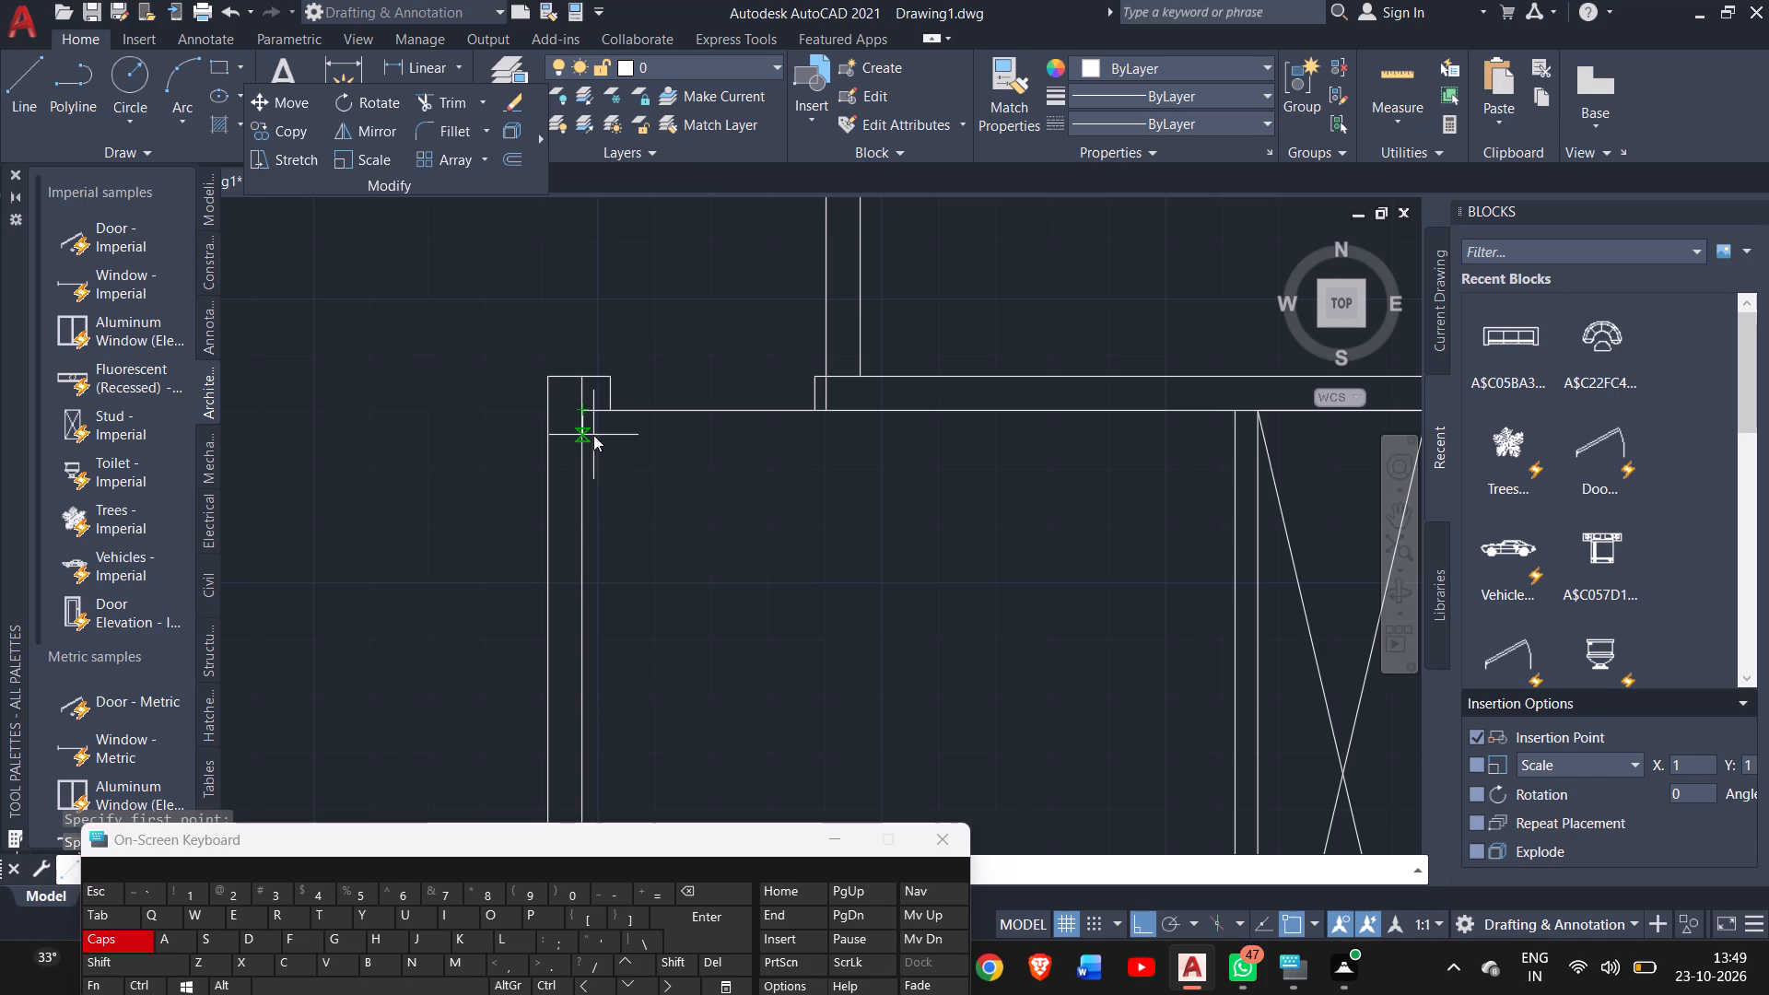
{"action": "left_click", "coordinate": [622, 447]}
{"action": "scroll", "coordinate": [622, 447], "scroll_direction": "down", "scroll_amount": 3, "text": "ctrl"}
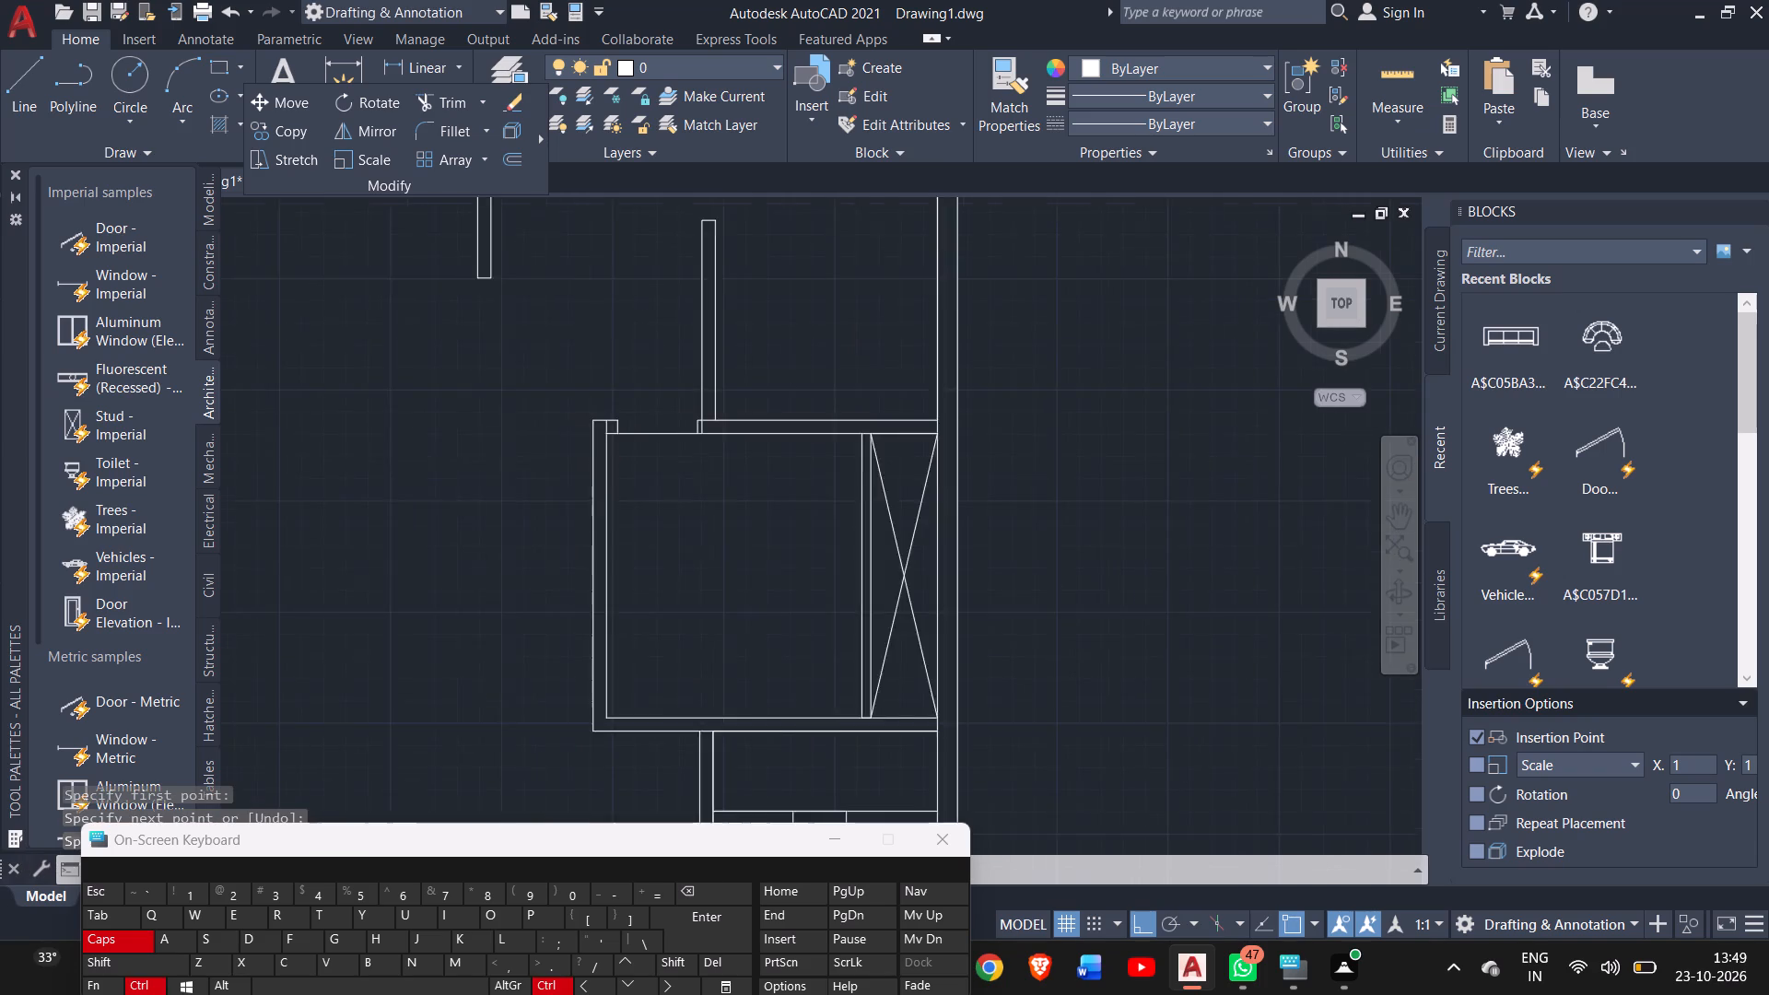
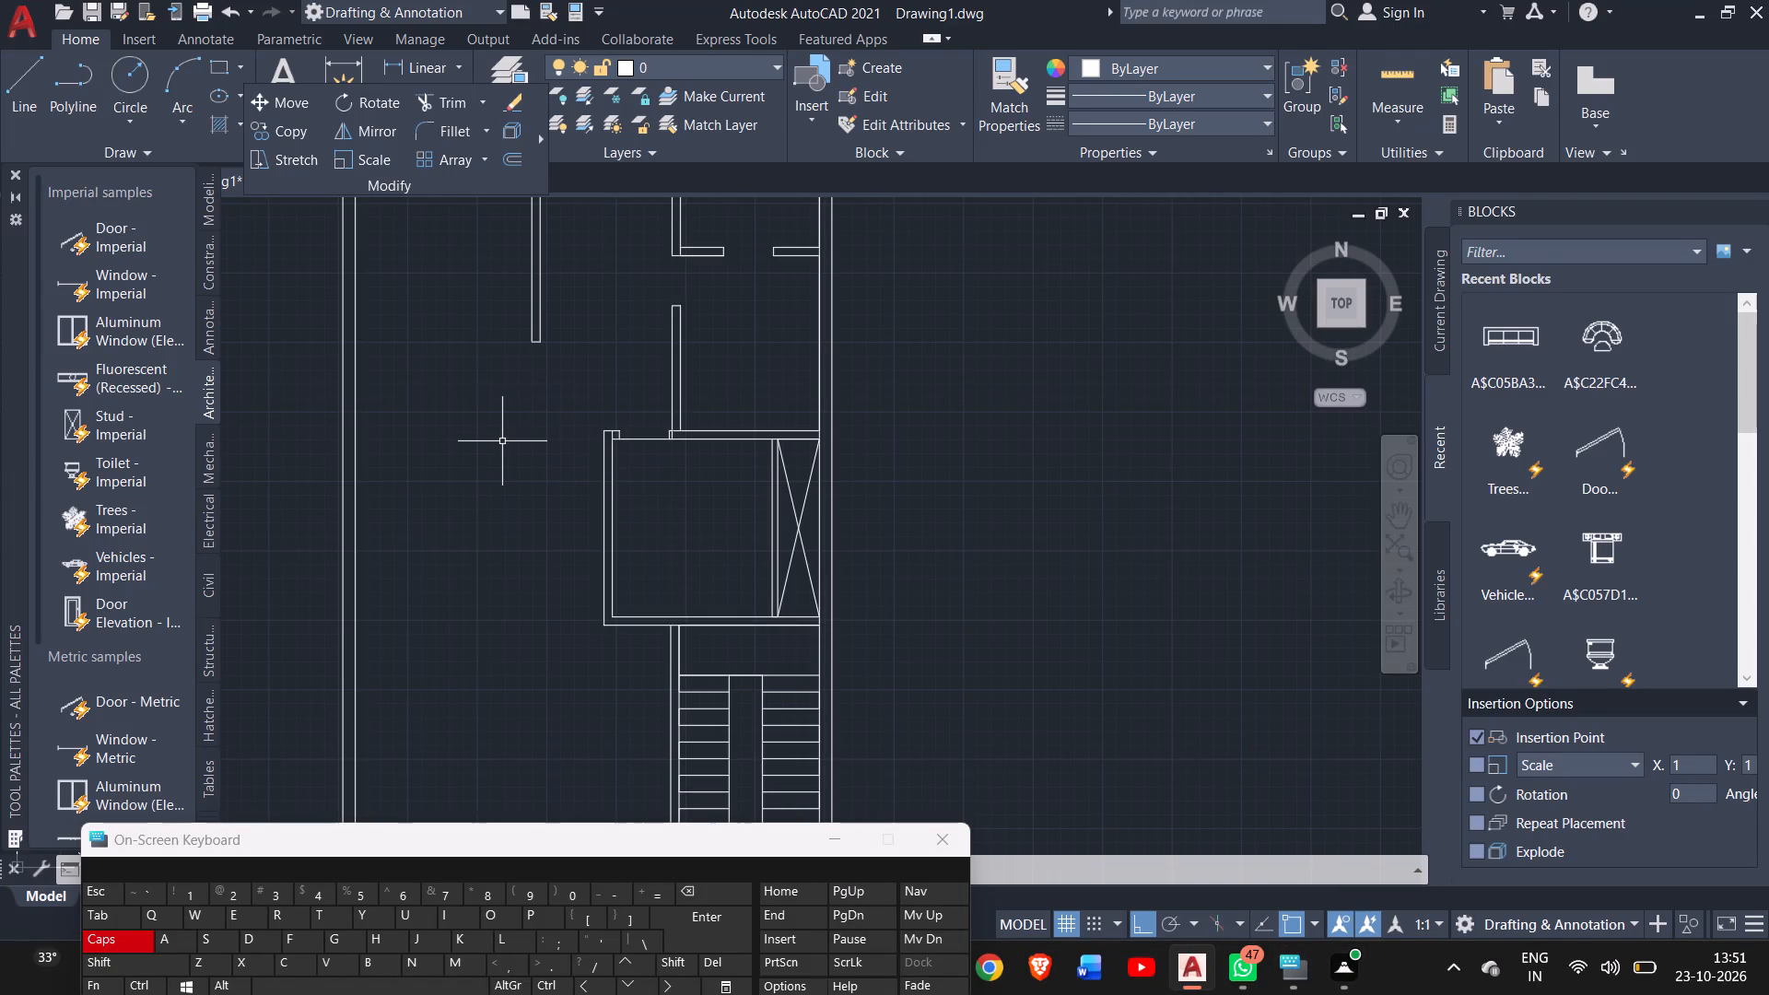
Check the length of the free-standing vertical partition near the plan's top-left with a trial dimension, without placing it.
{"action": "scroll", "coordinate": [505, 442], "scroll_direction": "down", "scroll_amount": 1, "text": "ctrl"}
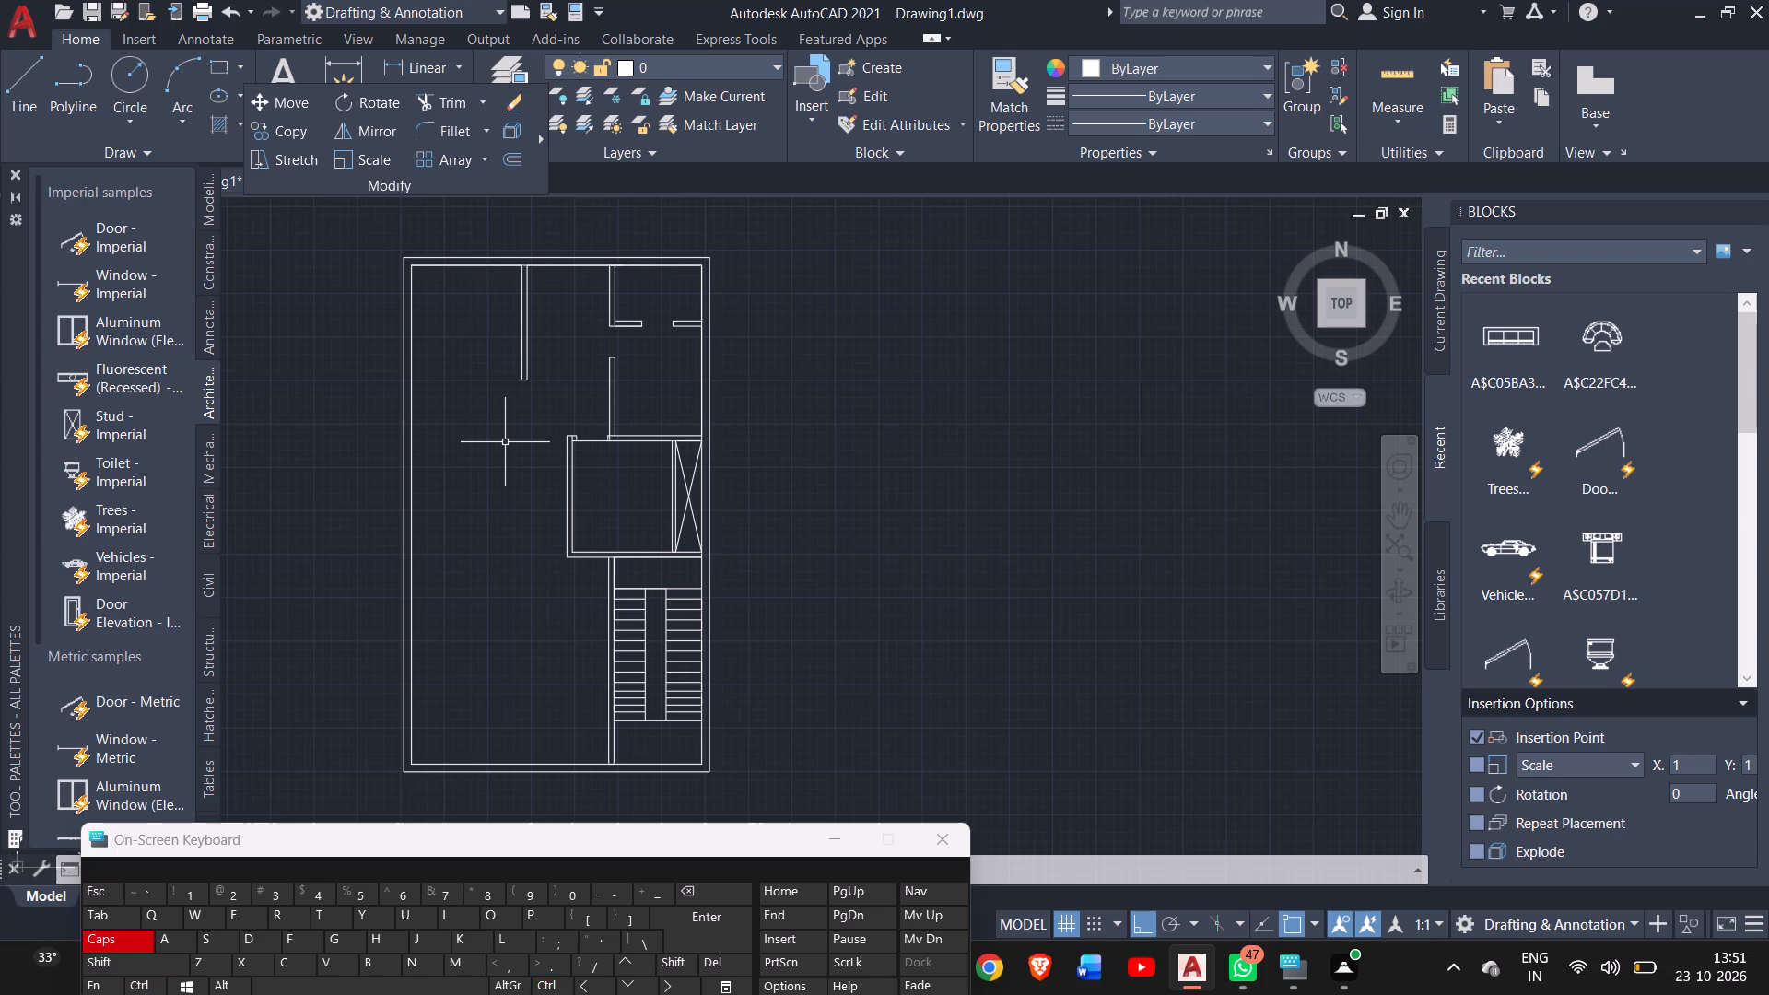
{"action": "scroll", "coordinate": [505, 442], "scroll_direction": "up", "scroll_amount": 2, "text": "ctrl"}
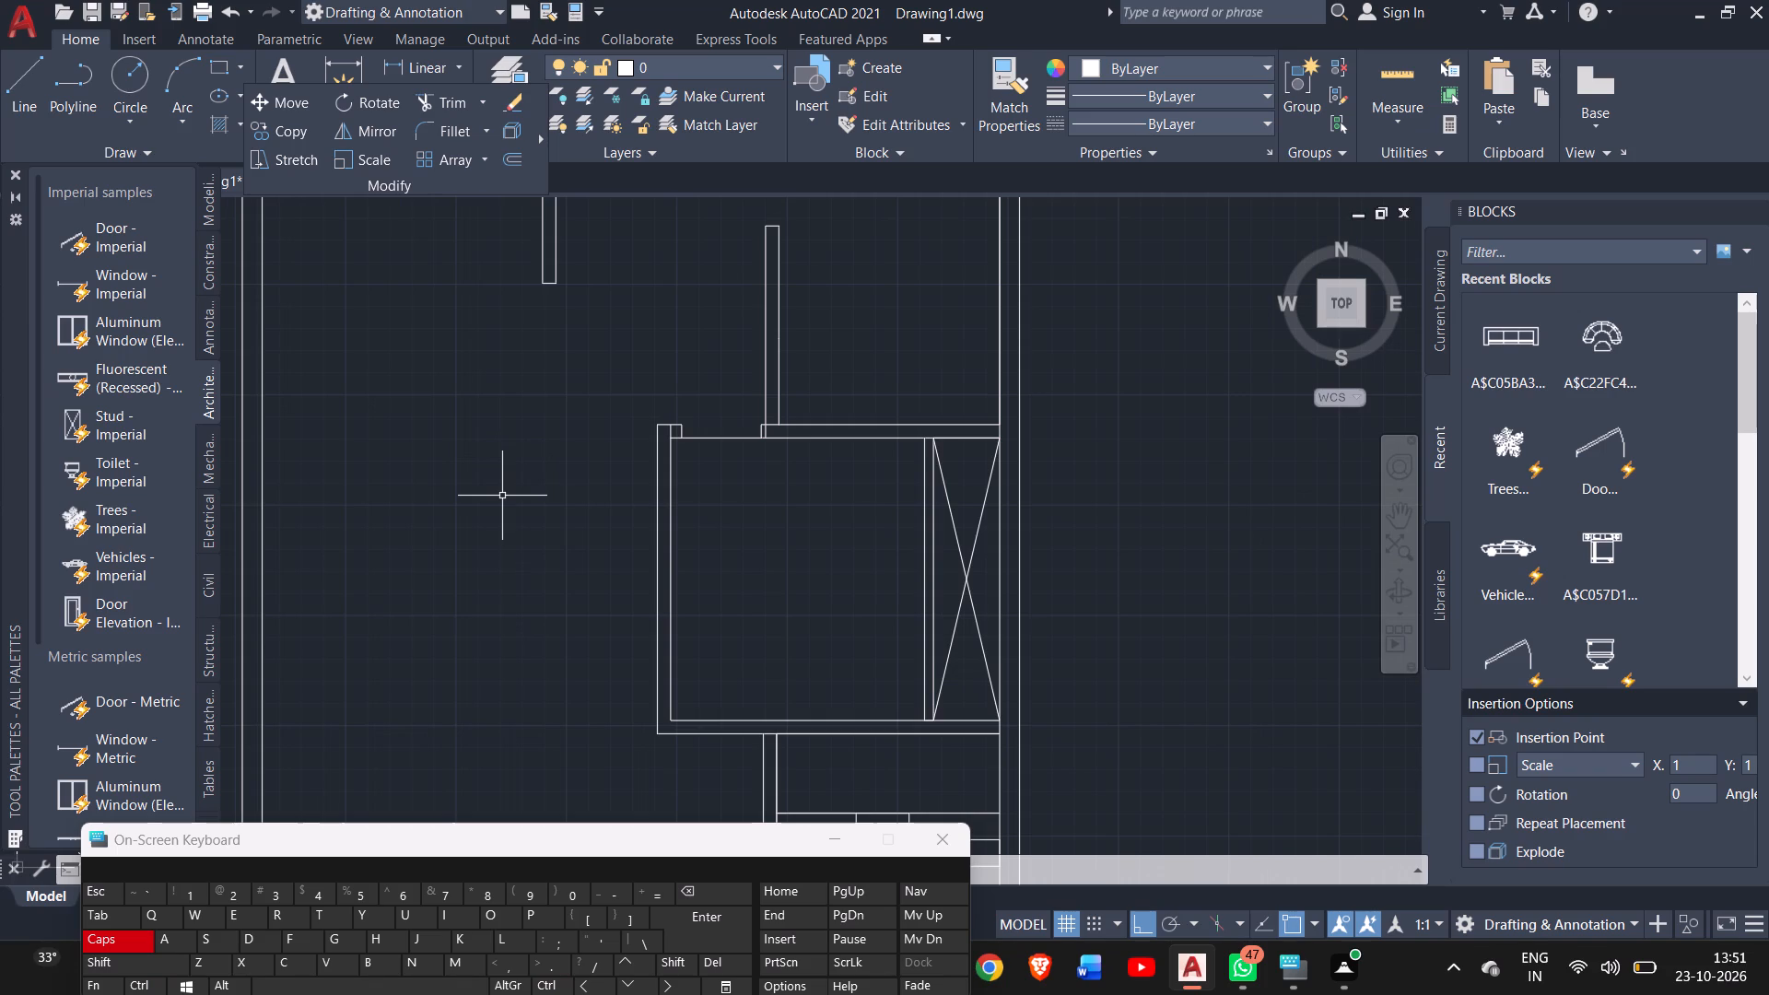
{"action": "scroll", "coordinate": [512, 523], "scroll_direction": "down", "scroll_amount": 1, "text": "ctrl"}
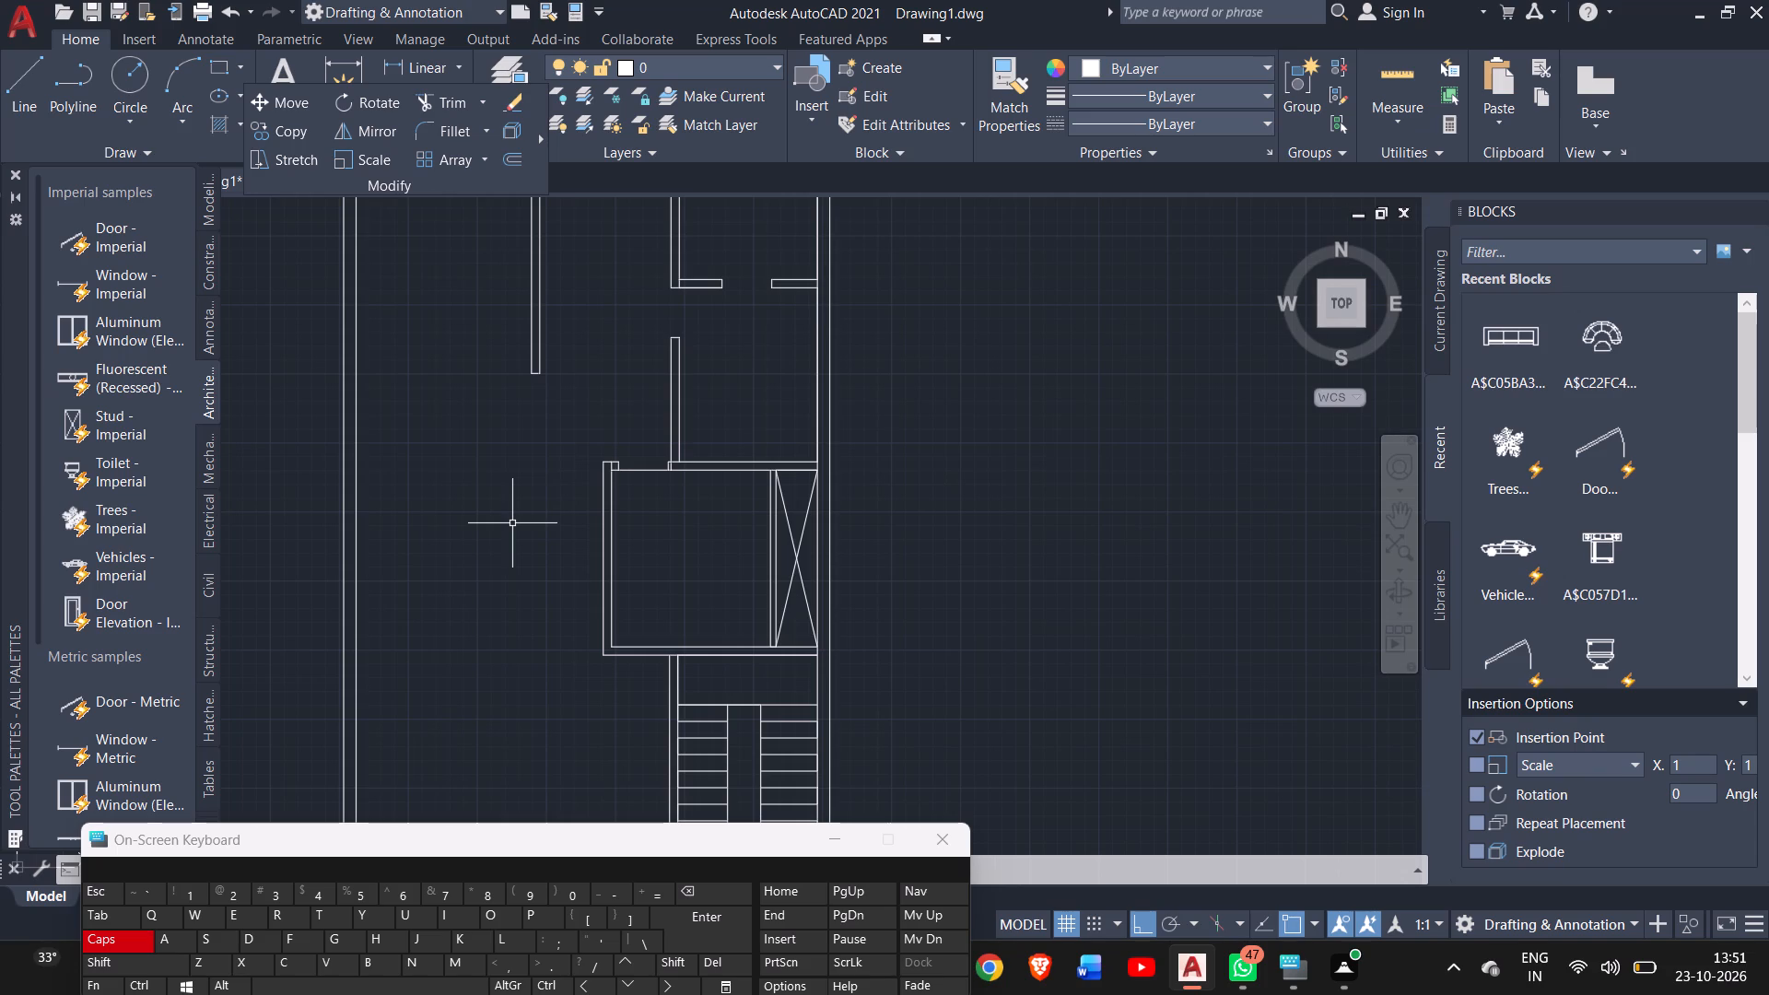
{"action": "scroll", "coordinate": [459, 479], "scroll_direction": "down", "scroll_amount": 1, "text": "ctrl"}
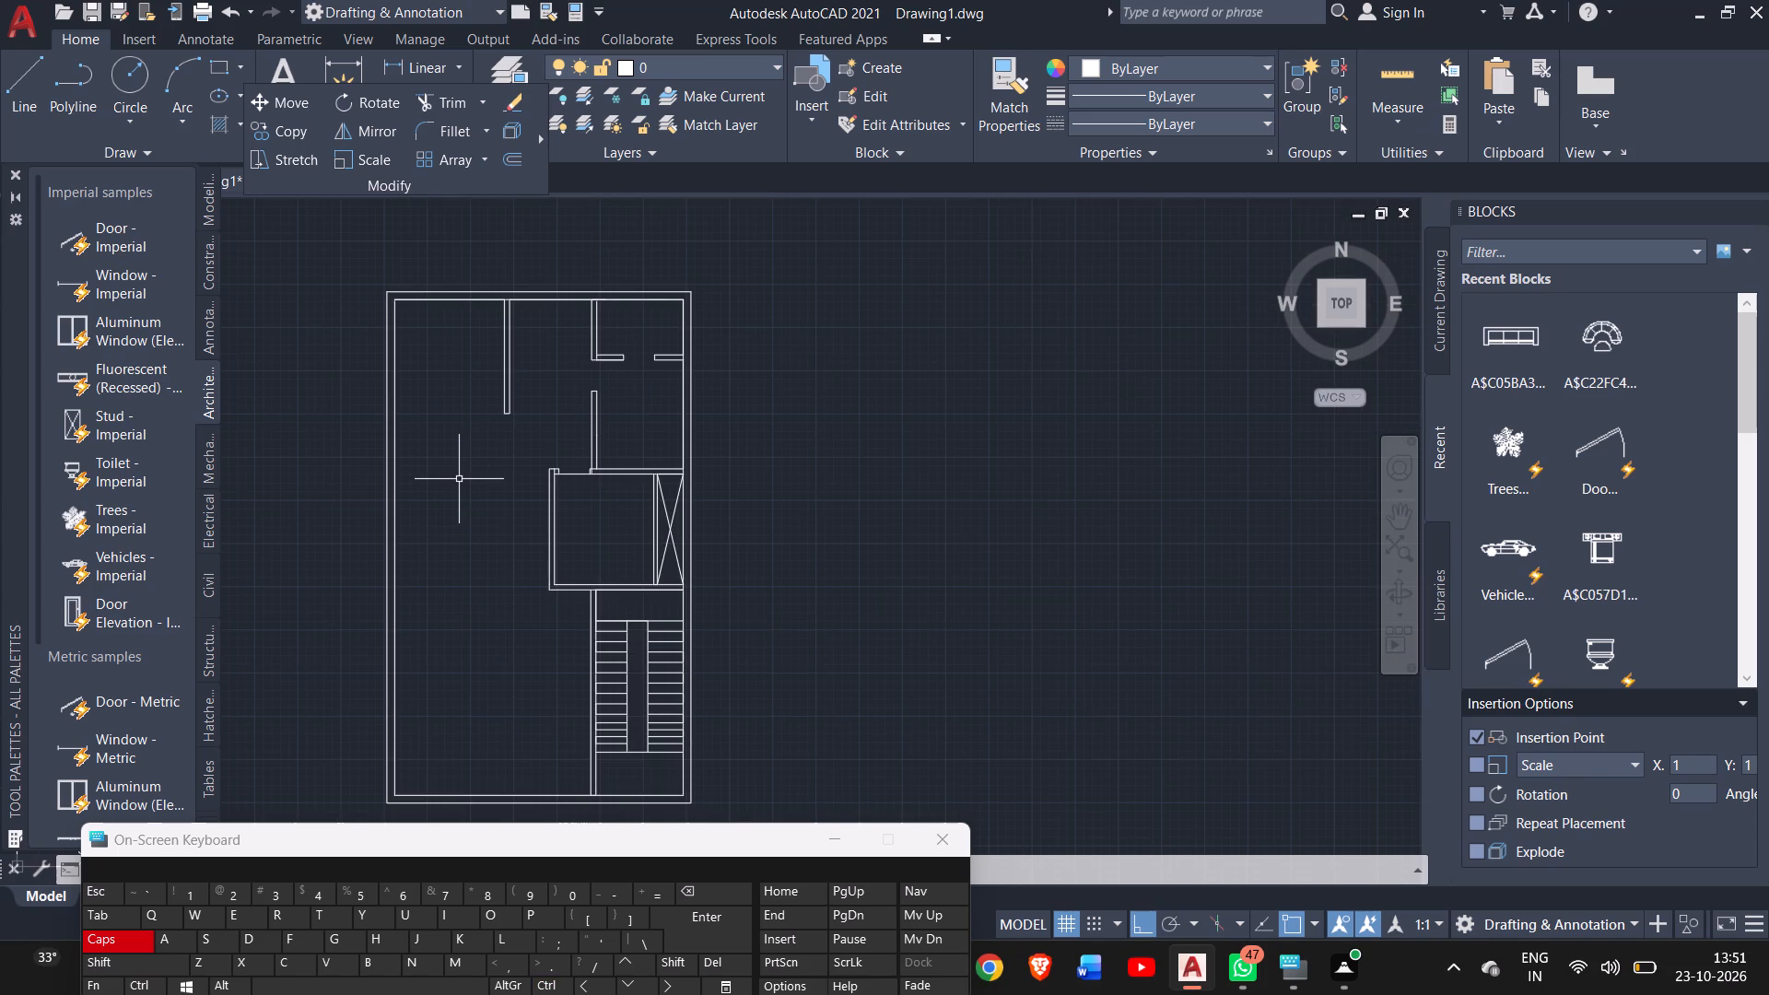
{"action": "scroll", "coordinate": [459, 479], "scroll_direction": "up", "scroll_amount": 2, "text": "ctrl"}
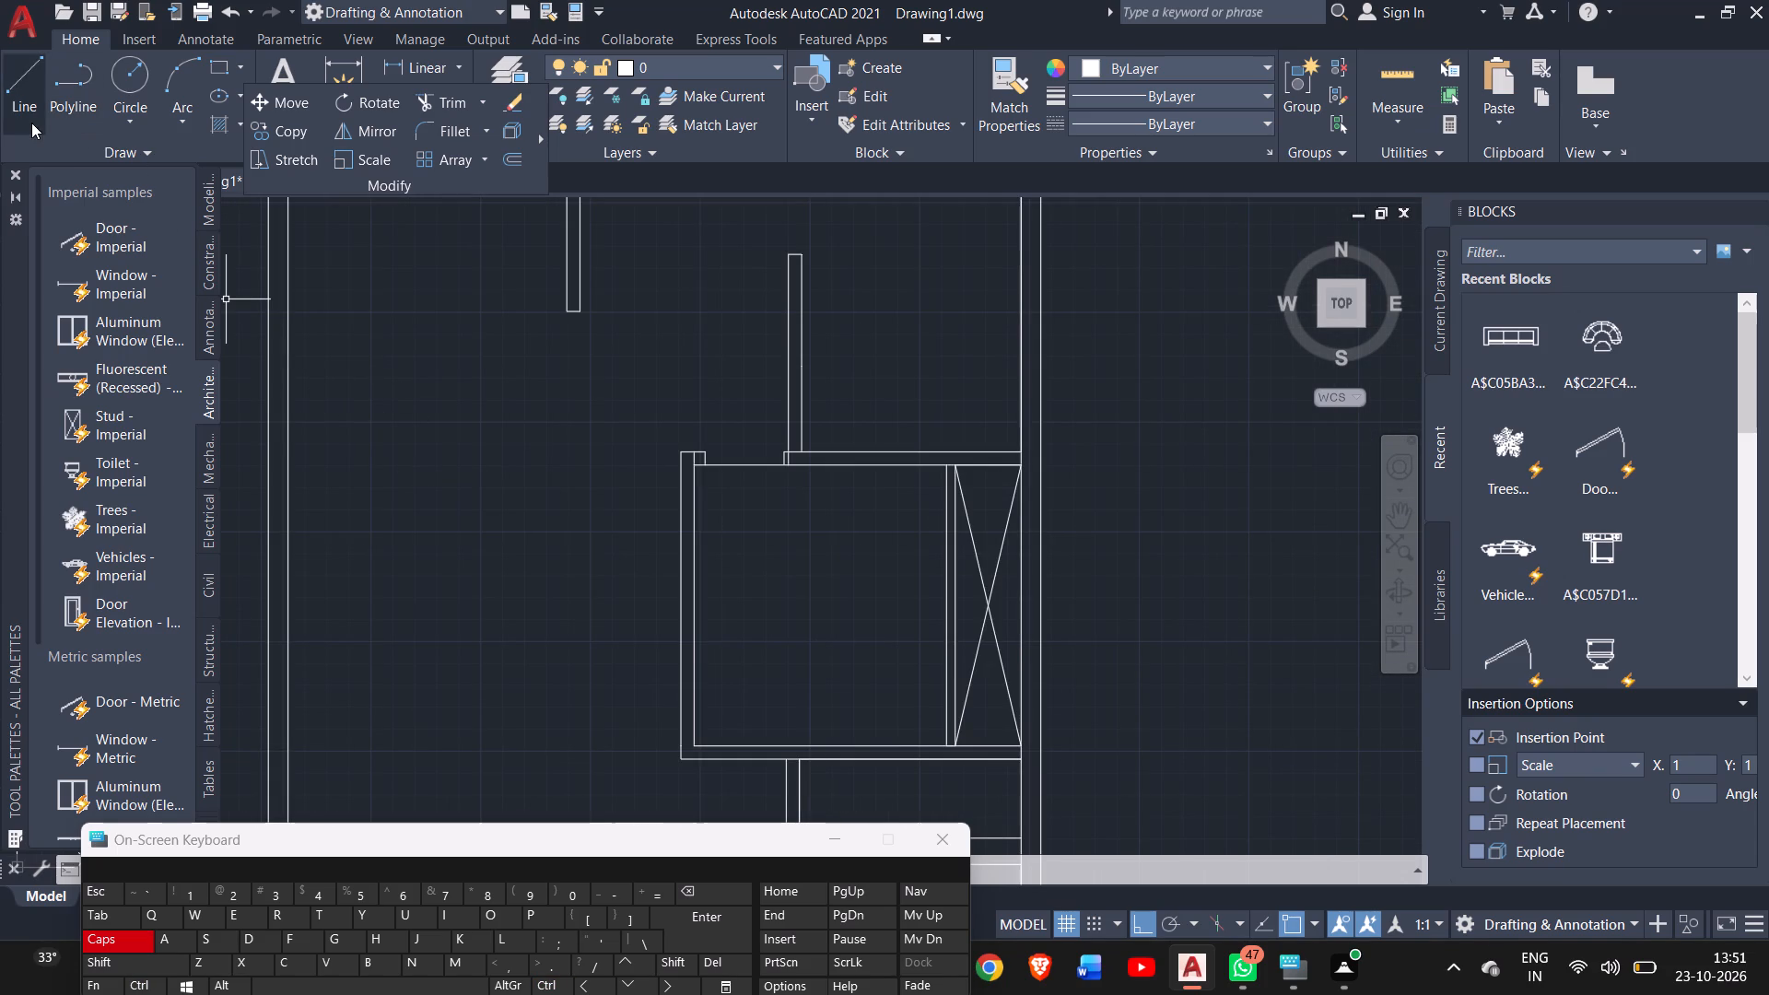
{"action": "left_click", "coordinate": [24, 117]}
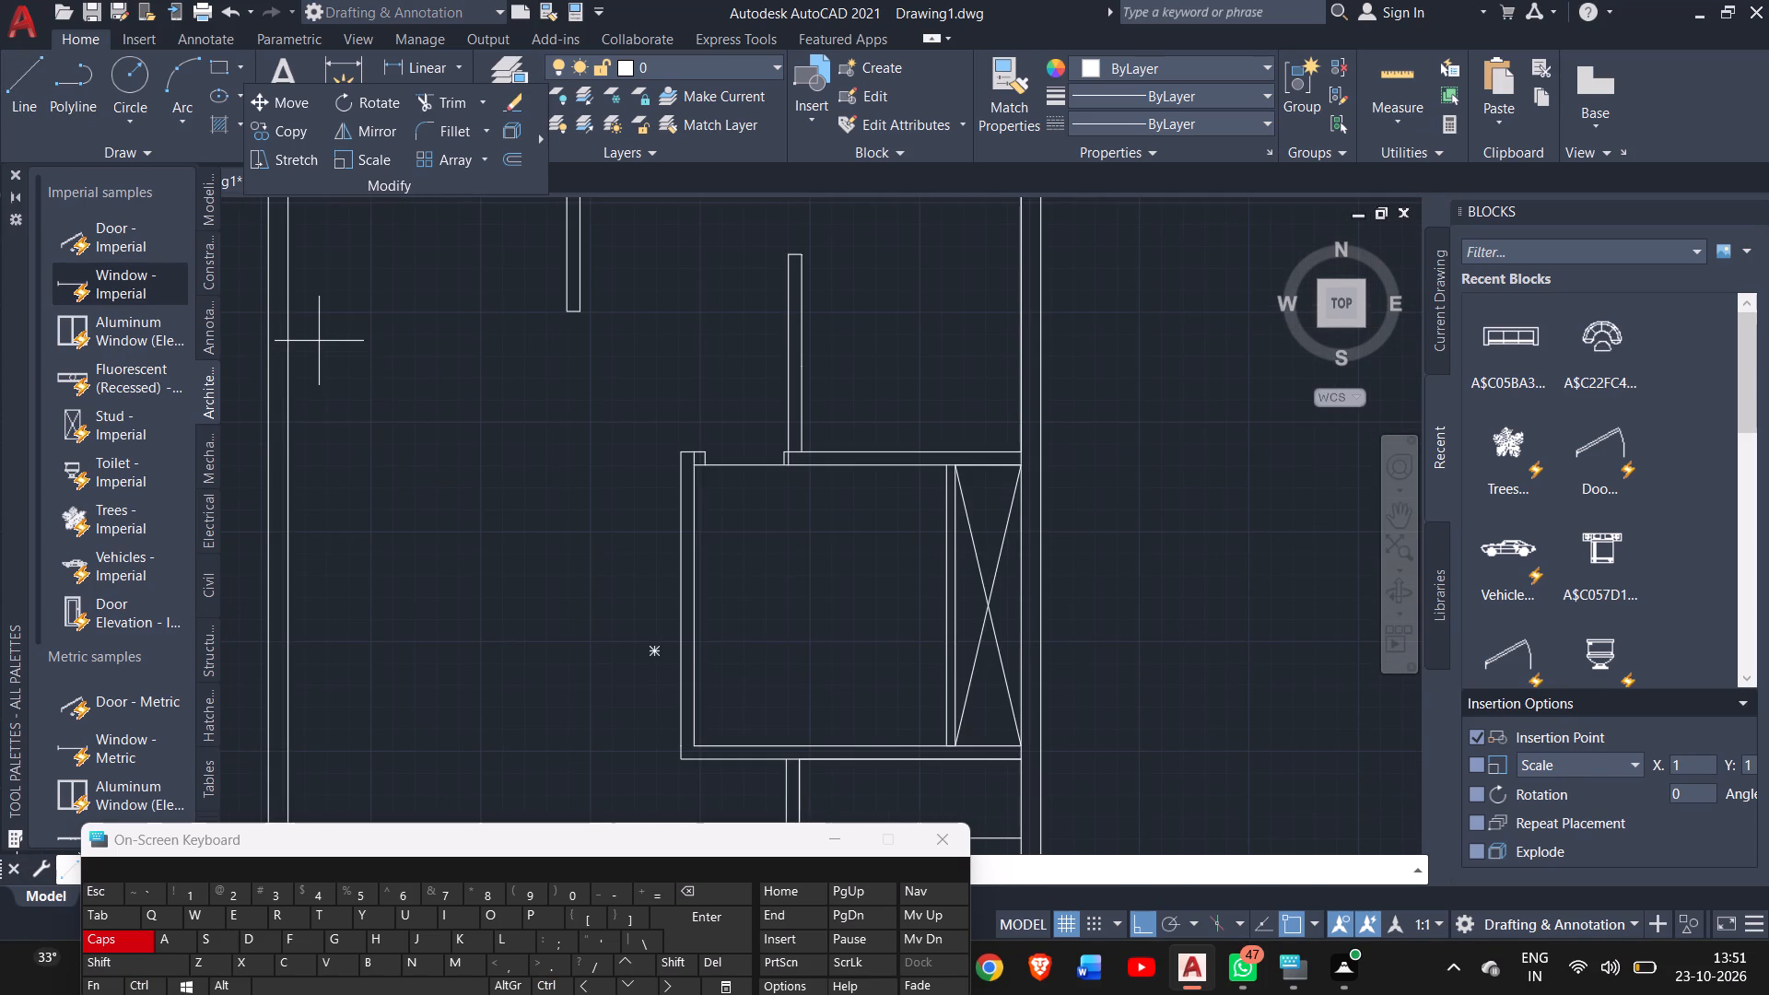
{"action": "scroll", "coordinate": [319, 341], "scroll_direction": "down", "scroll_amount": 2, "text": "ctrl"}
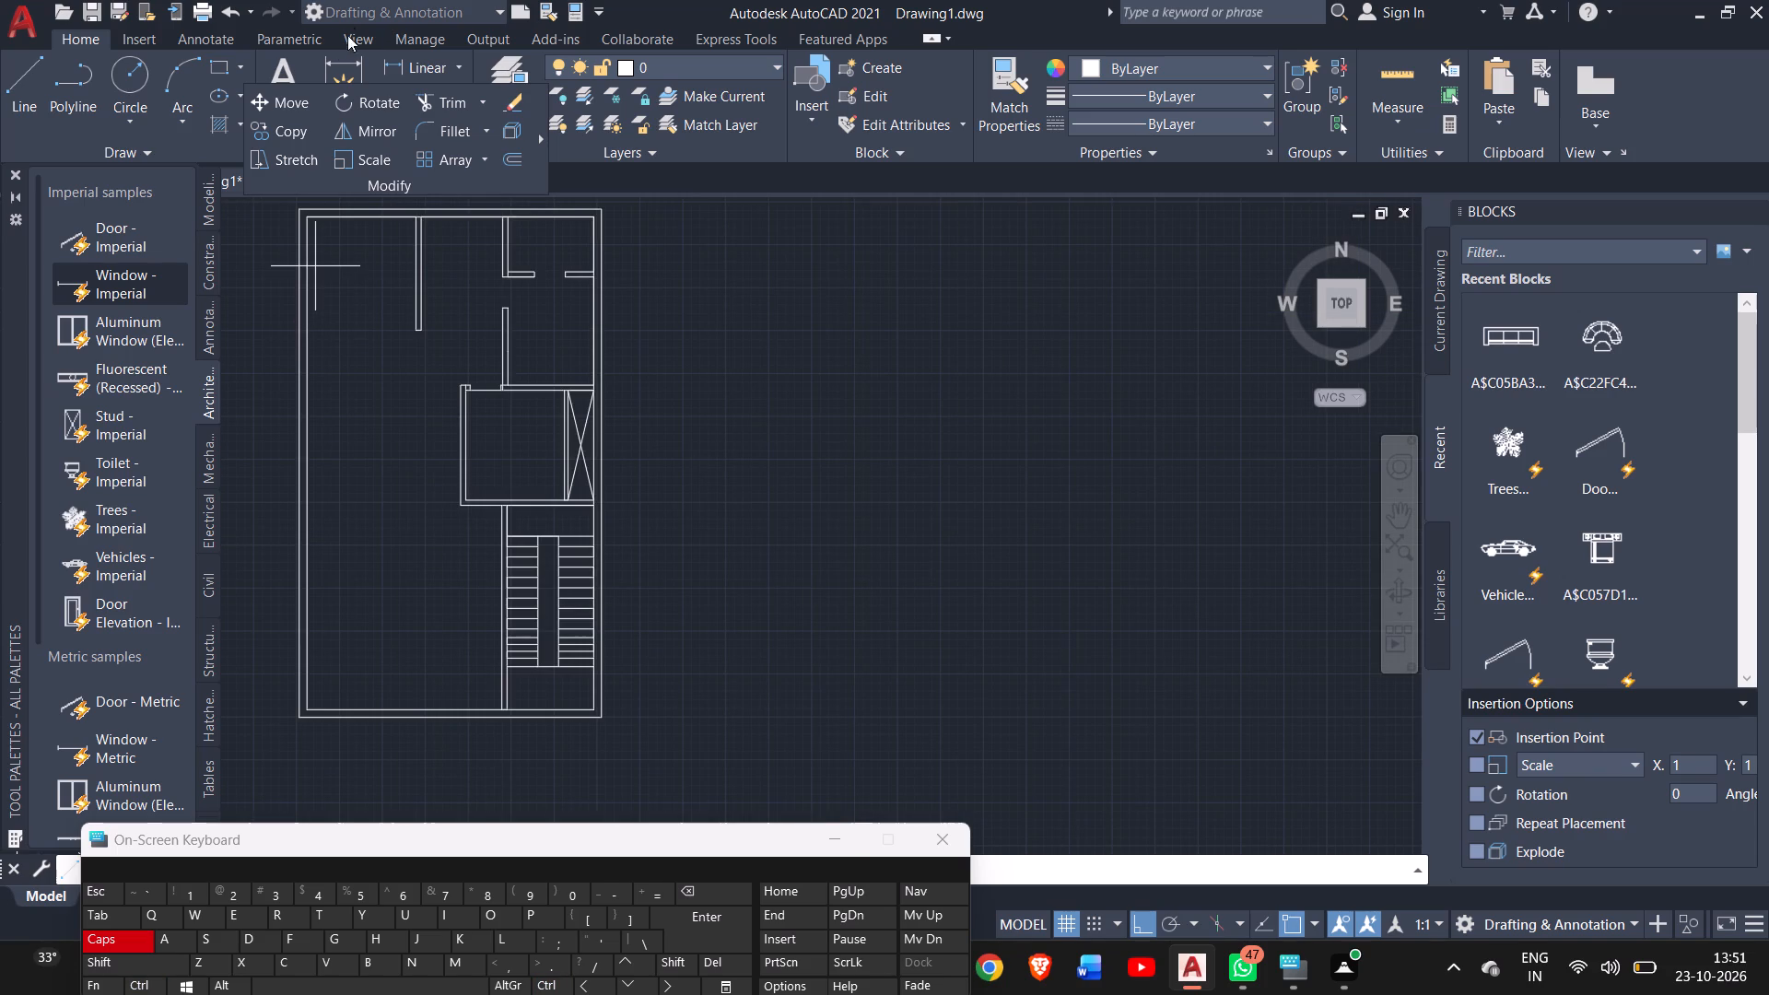
{"action": "left_click", "coordinate": [327, 59]}
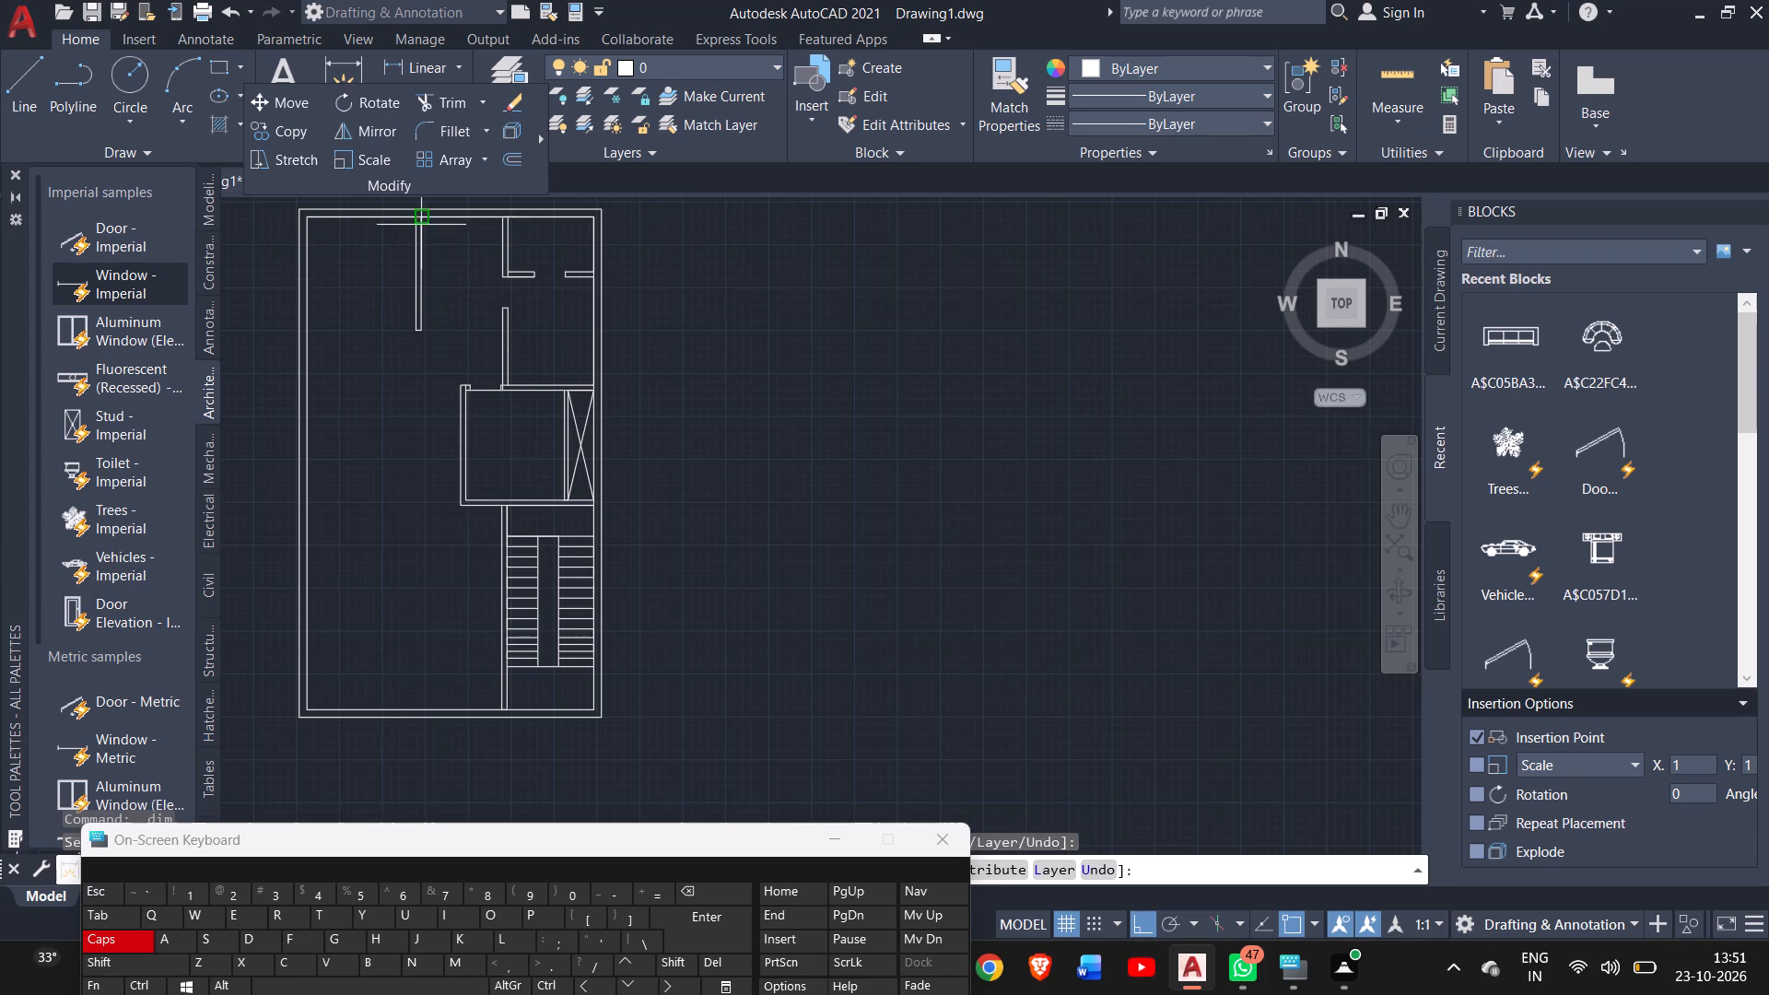
{"action": "scroll", "coordinate": [416, 216], "scroll_direction": "up", "scroll_amount": 2, "text": "ctrl"}
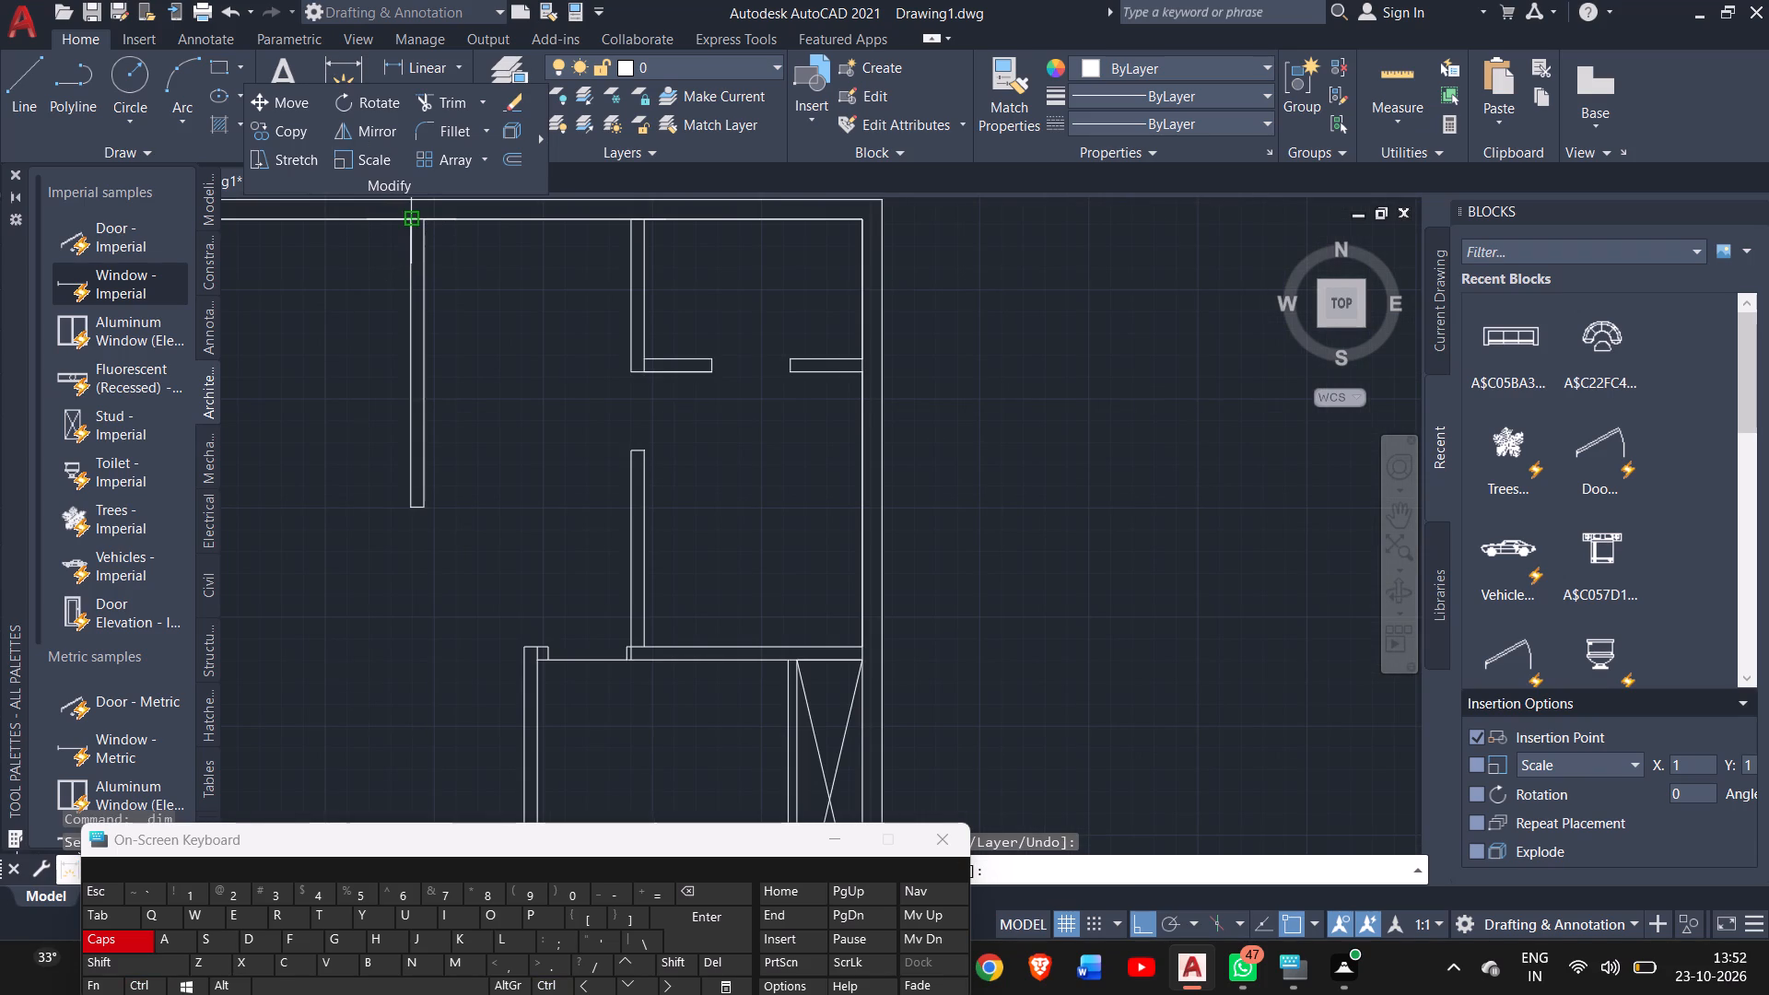
{"action": "left_click_drag", "start_coordinate": [416, 217], "coordinate": [399, 436]}
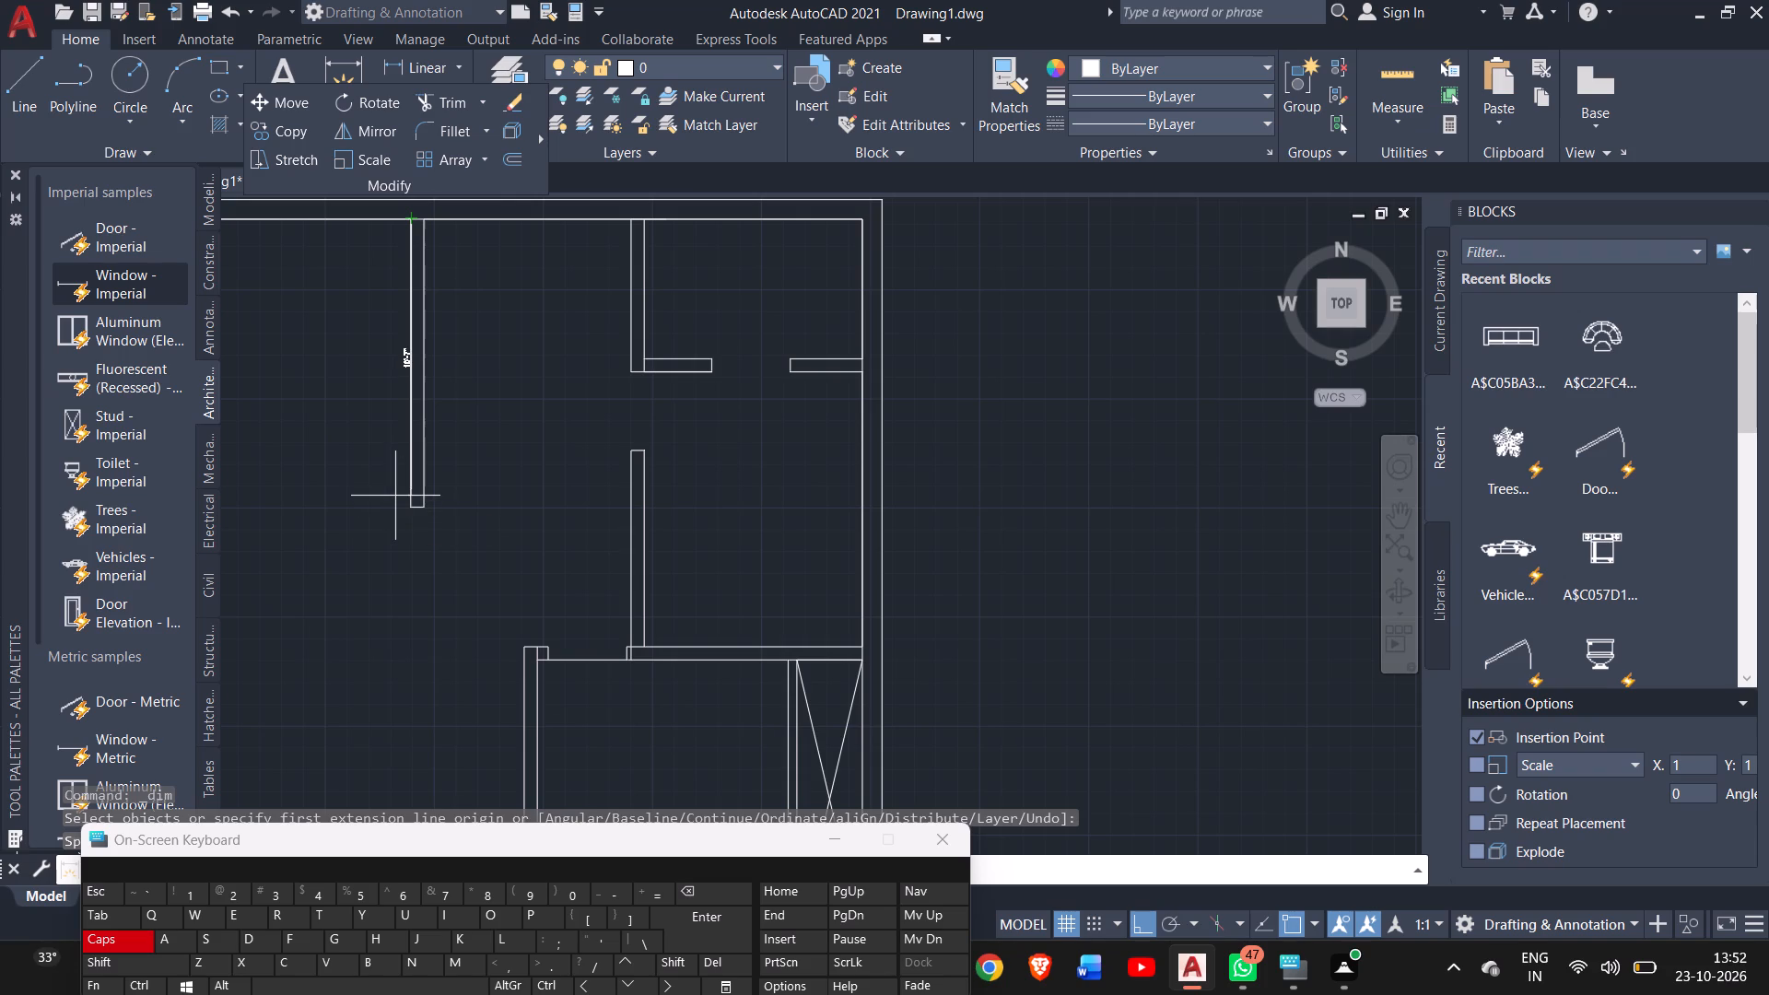
{"action": "right_click", "coordinate": [395, 496]}
{"action": "left_click", "coordinate": [434, 521]}
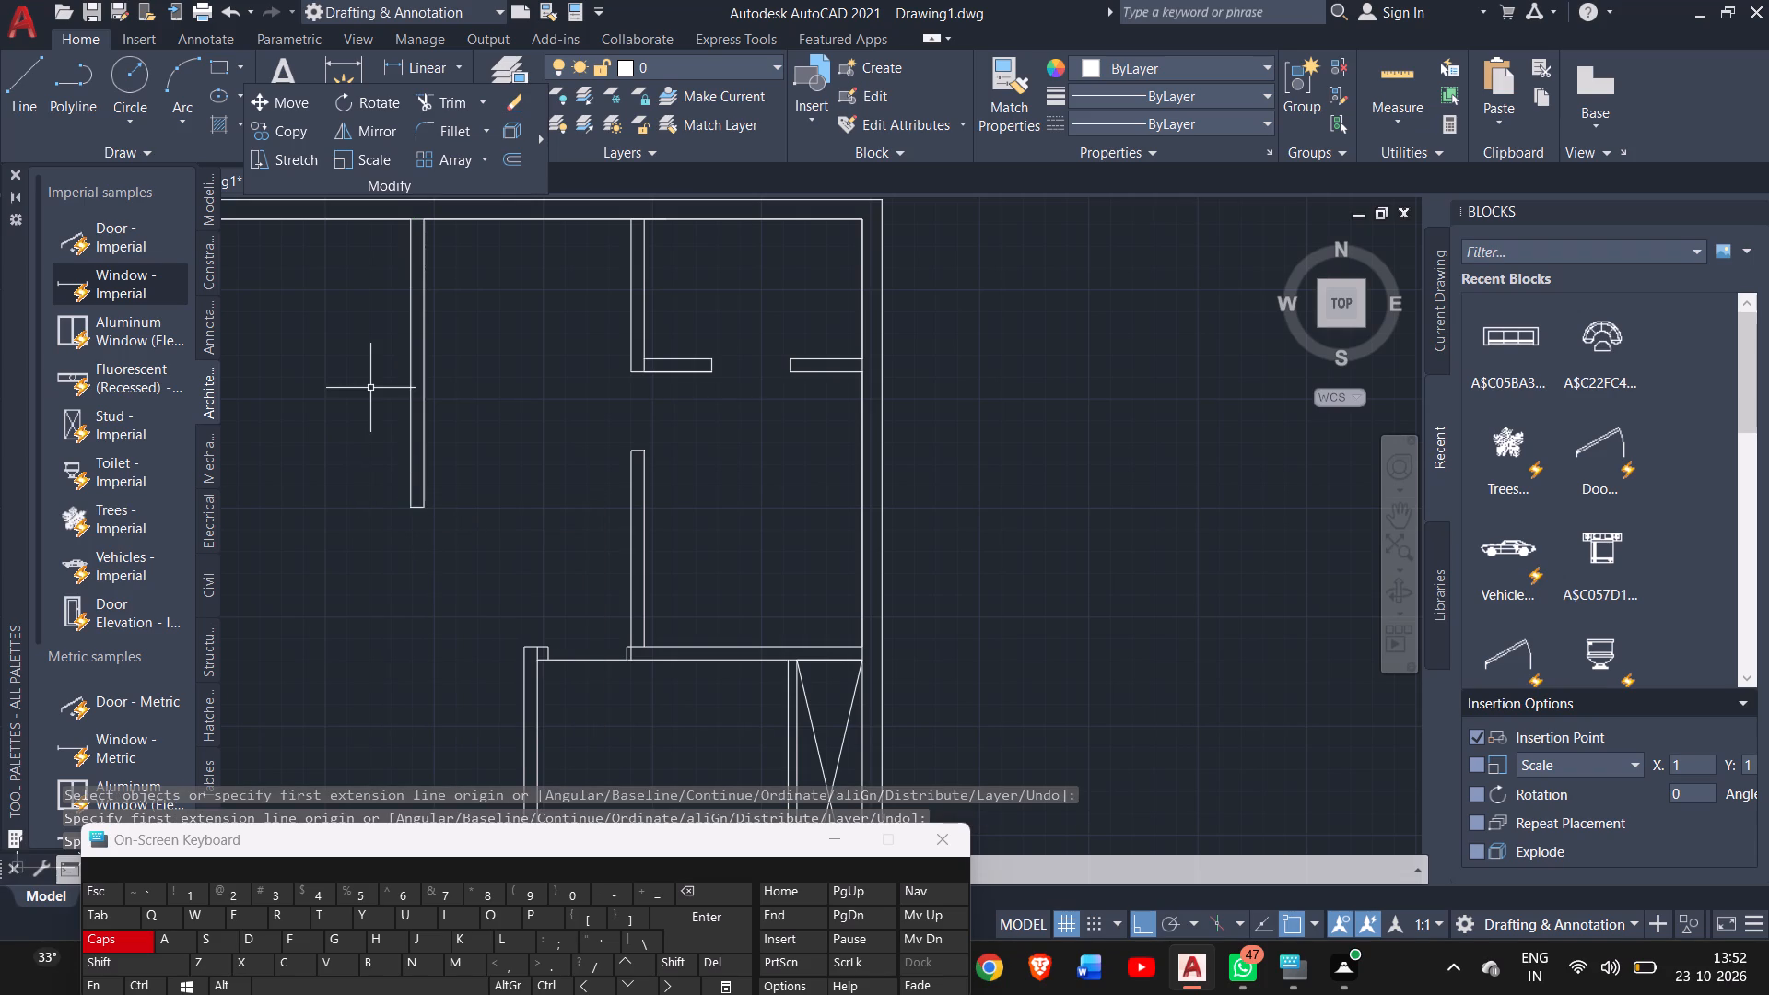
Draw a 6" thick horizontal partition from the vertical partition's lower end to the left outer wall's inner face, closing the top-left room.
{"action": "left_click_drag", "start_coordinate": [26, 61], "coordinate": [78, 135]}
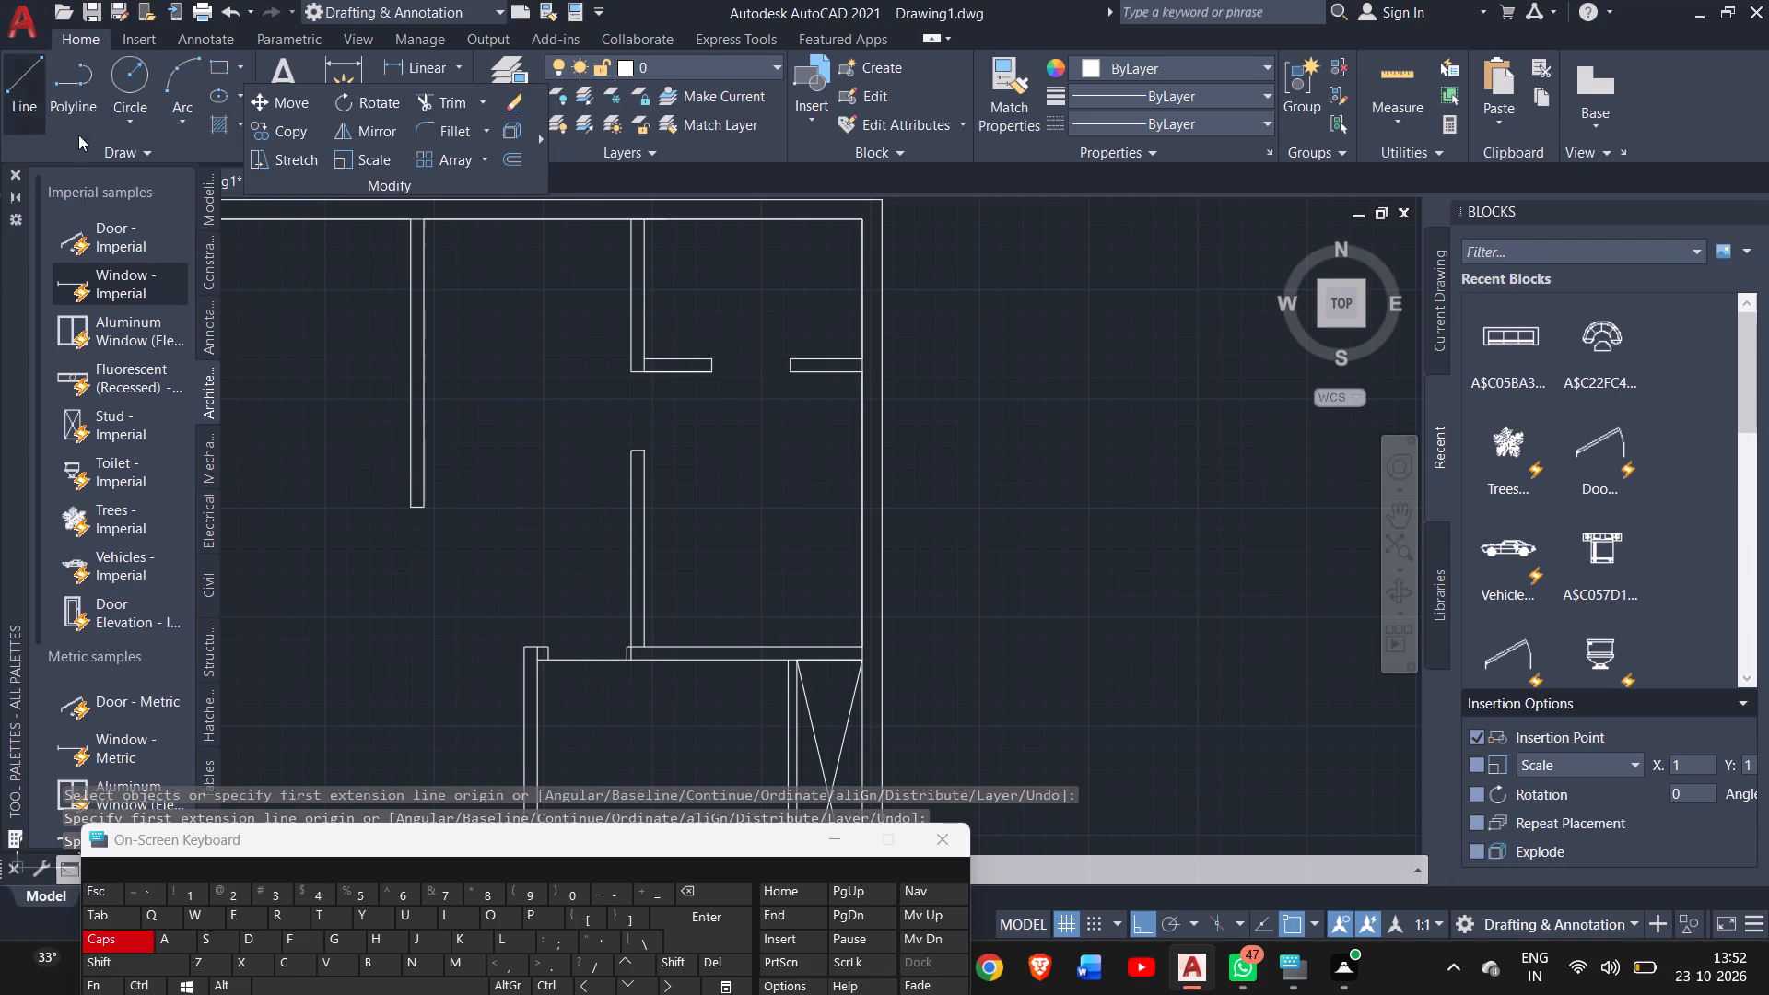
{"action": "left_click_drag", "start_coordinate": [78, 135], "coordinate": [255, 349]}
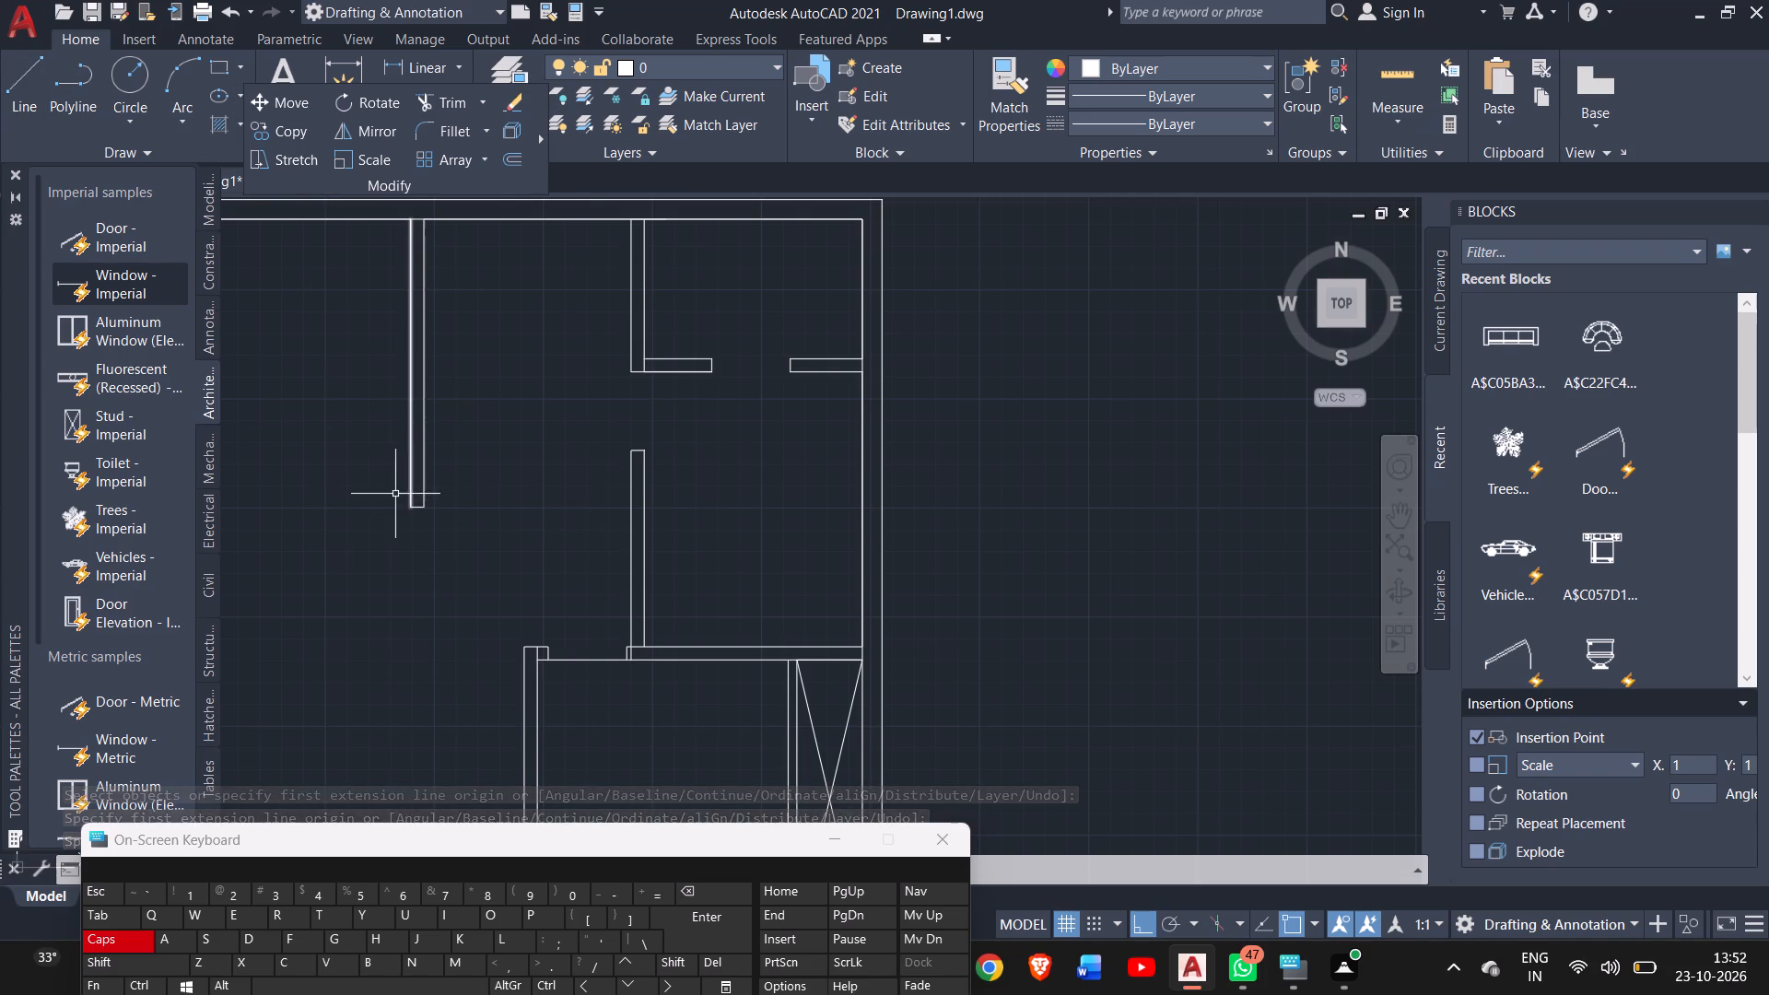
{"action": "left_click", "coordinate": [24, 80]}
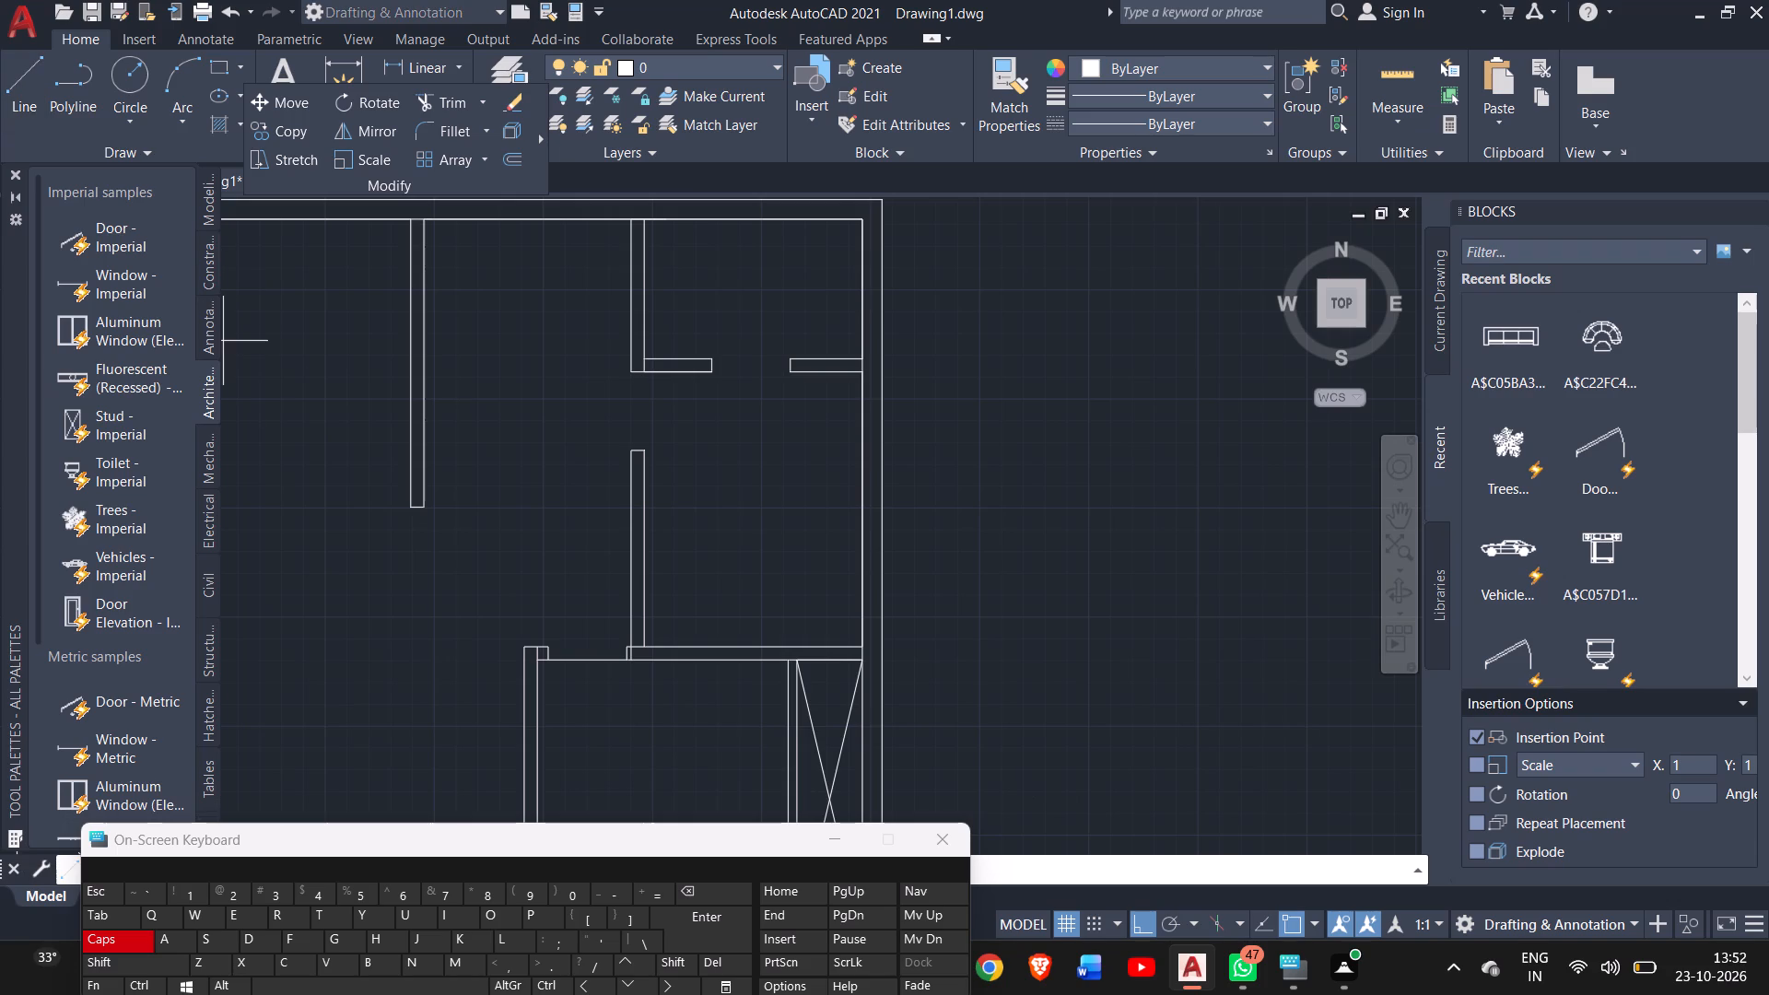
{"action": "left_click_drag", "start_coordinate": [413, 509], "coordinate": [335, 490]}
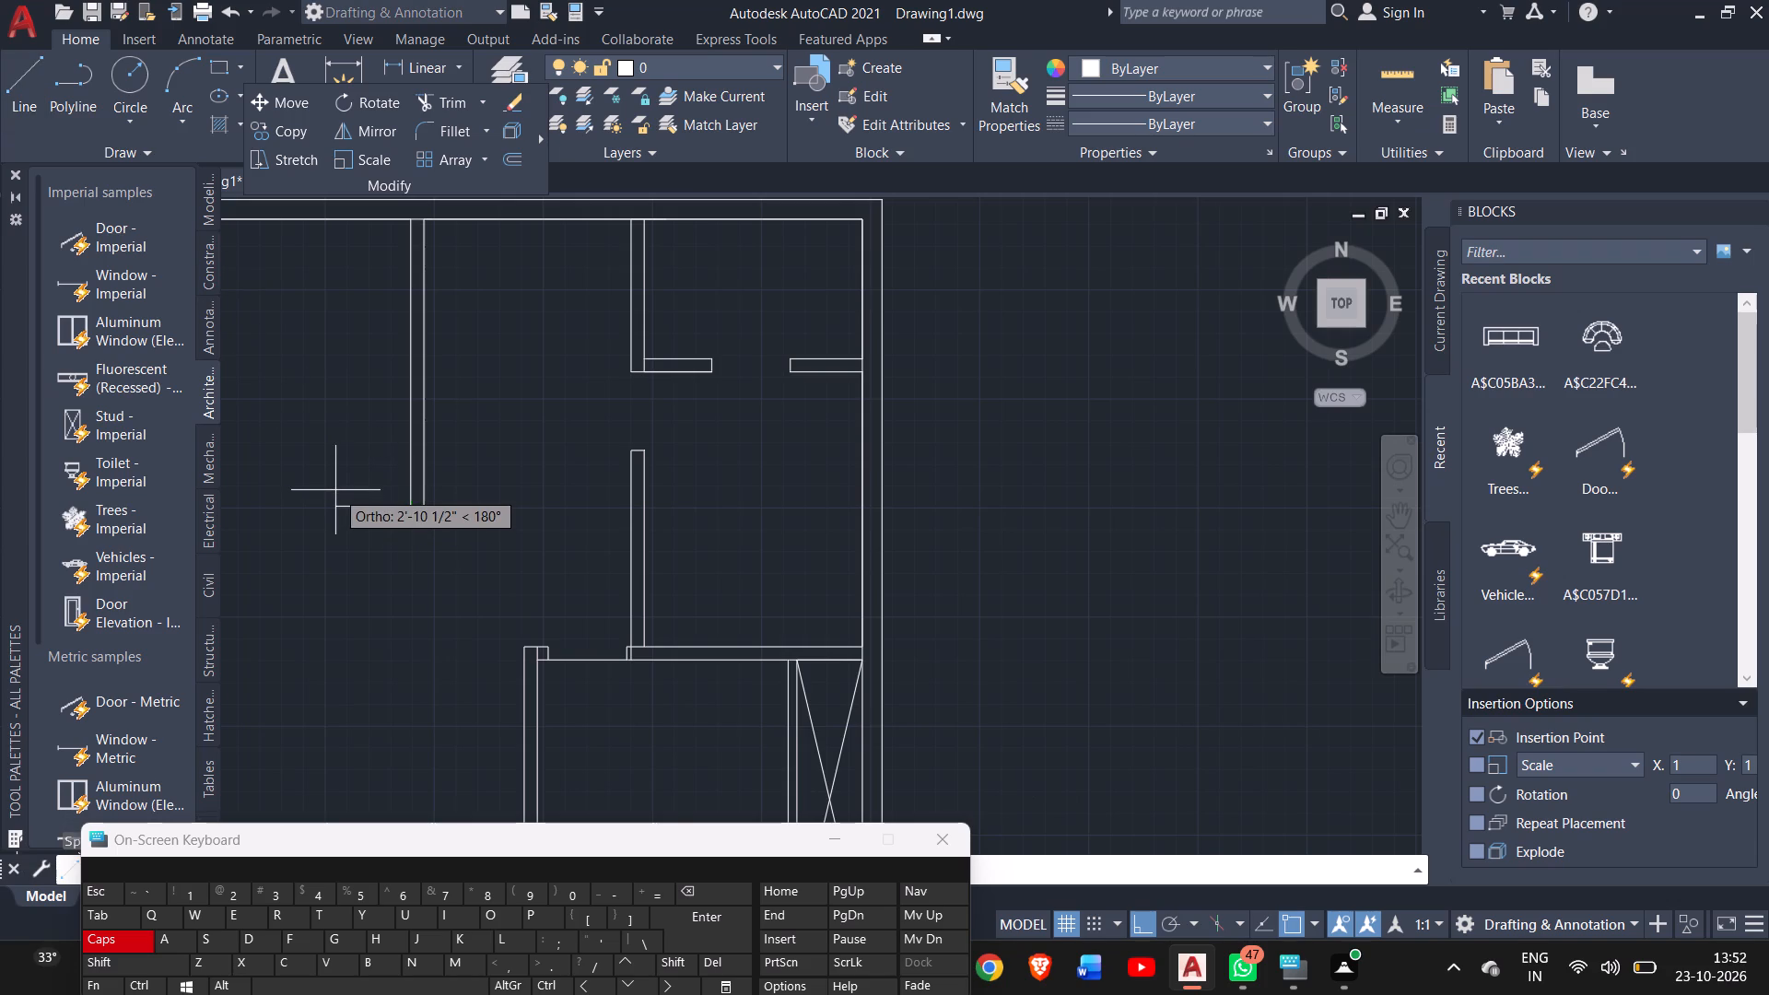
{"action": "scroll", "coordinate": [335, 490], "scroll_direction": "down", "scroll_amount": 3, "text": "ctrl"}
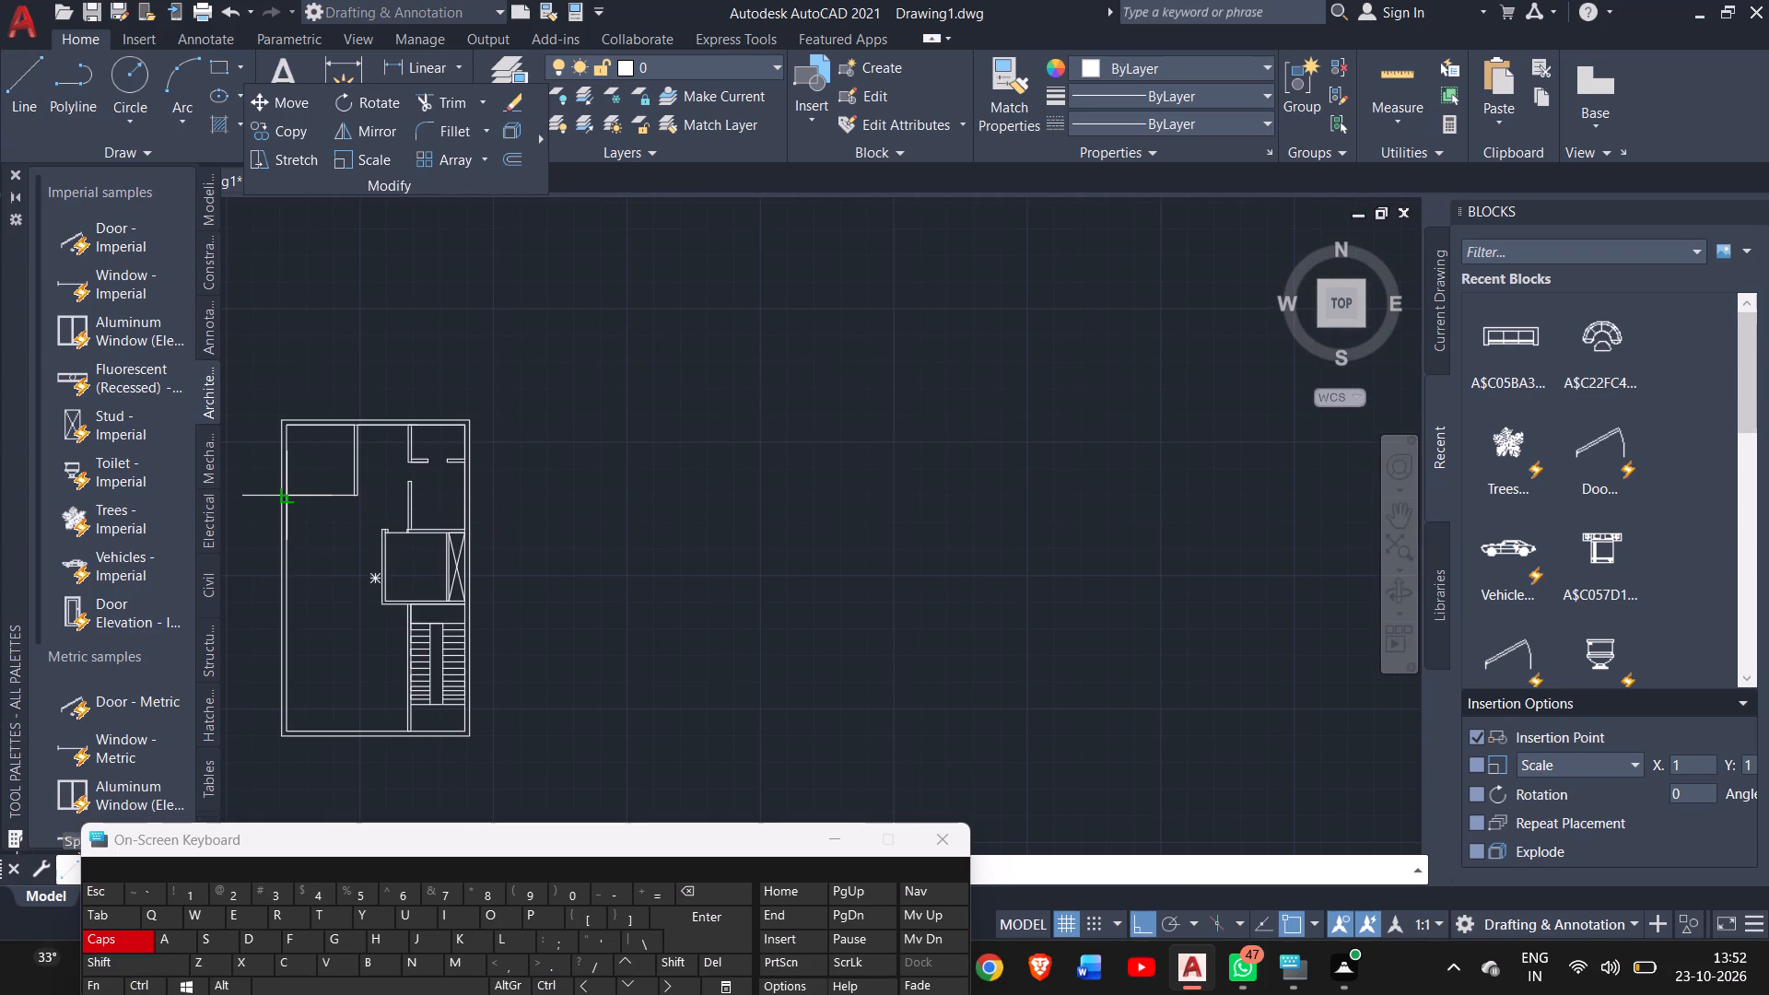
{"action": "left_click_drag", "start_coordinate": [287, 496], "coordinate": [288, 521]}
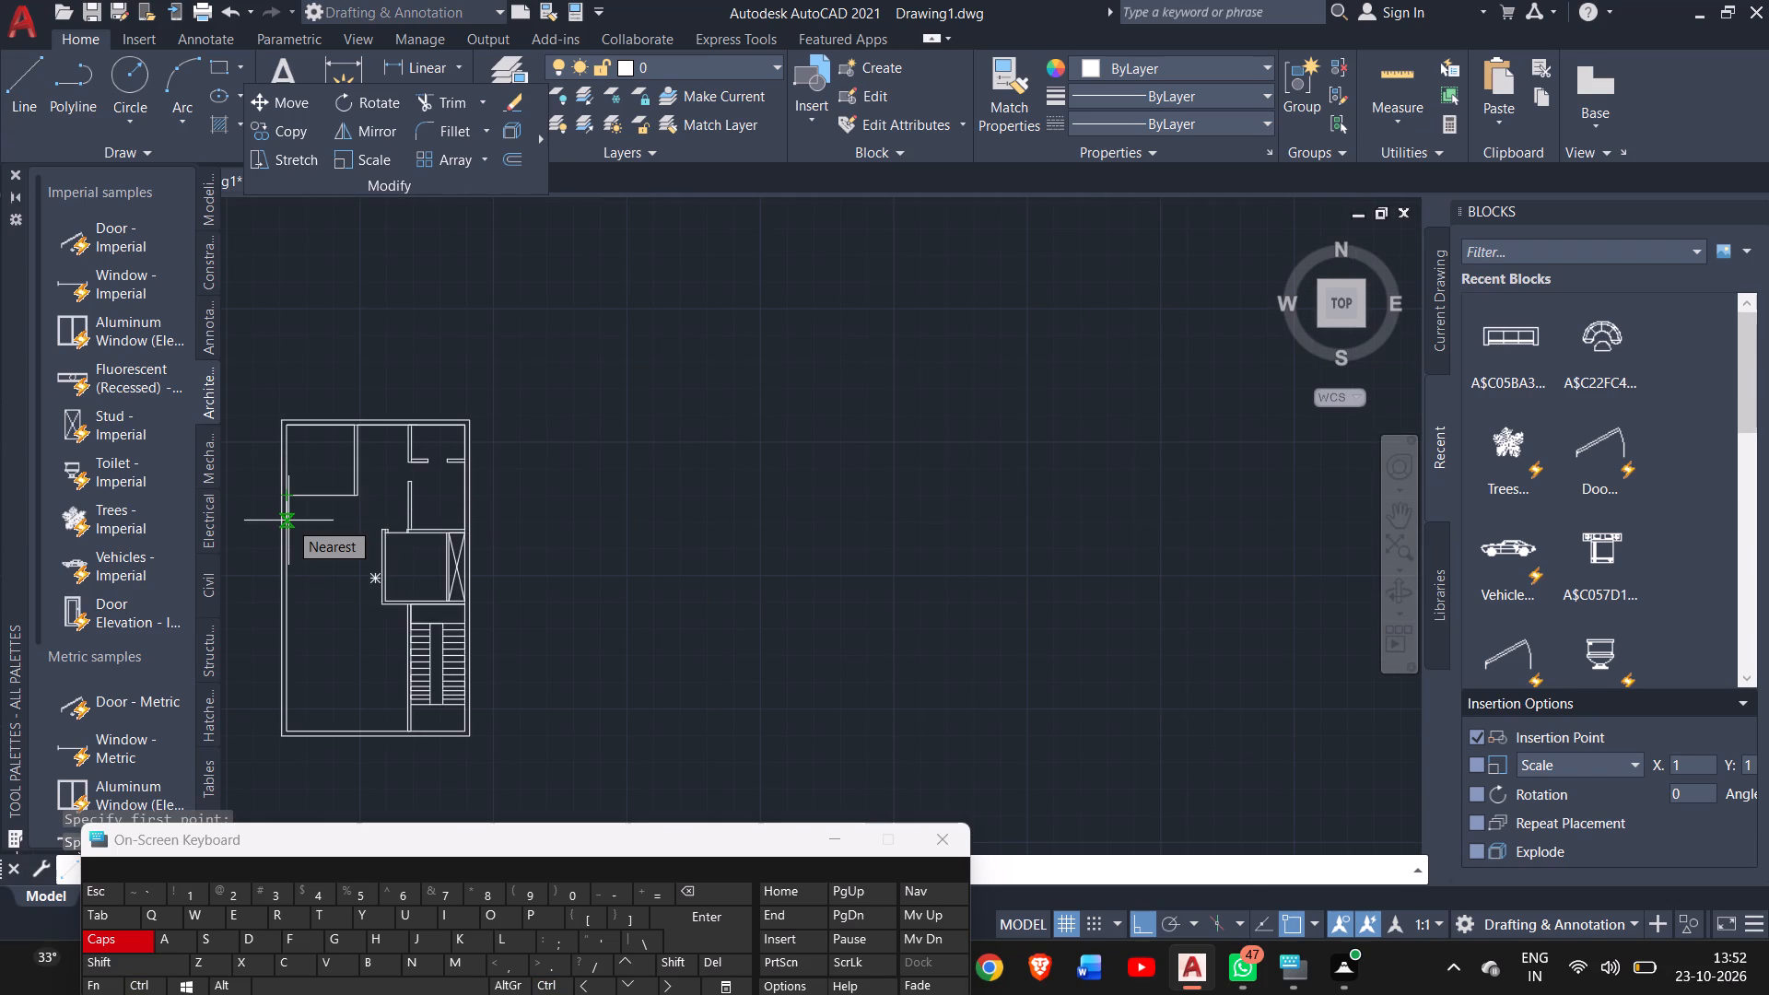
{"action": "key", "text": "6"}
{"action": "key", "text": "shift+quotedbl"}
{"action": "key", "text": "Return"}
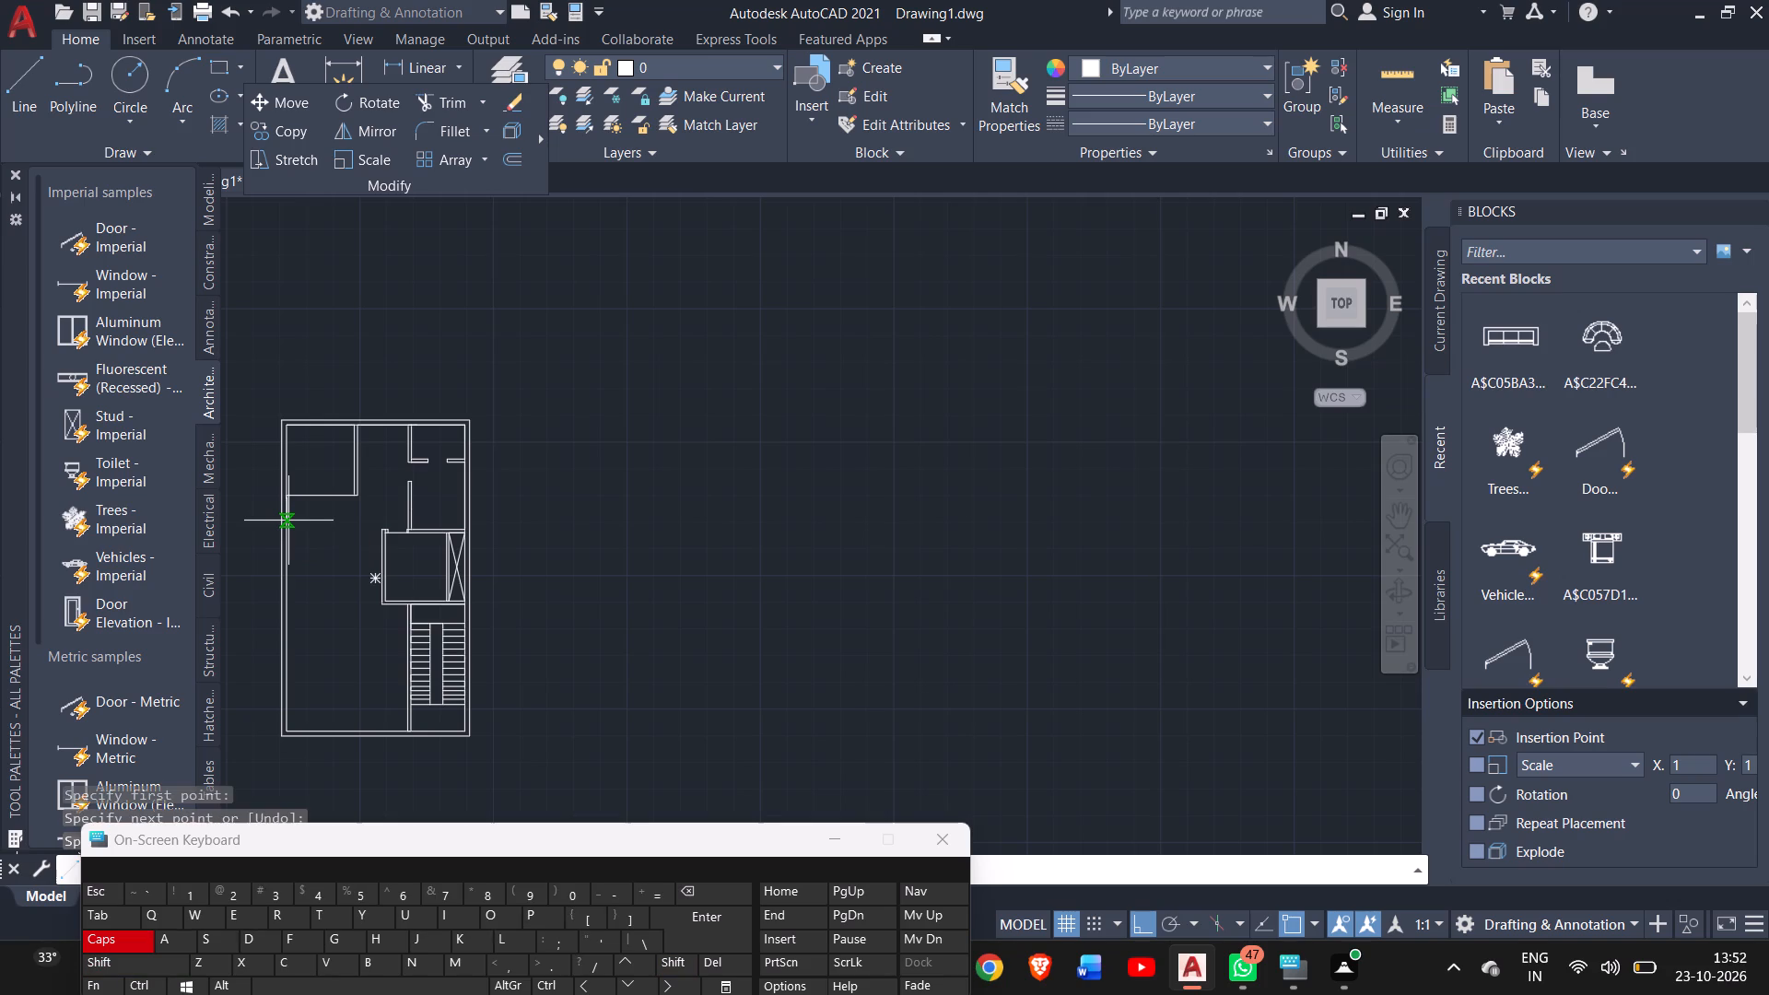
{"action": "scroll", "coordinate": [345, 521], "scroll_direction": "up", "scroll_amount": 4, "text": "ctrl"}
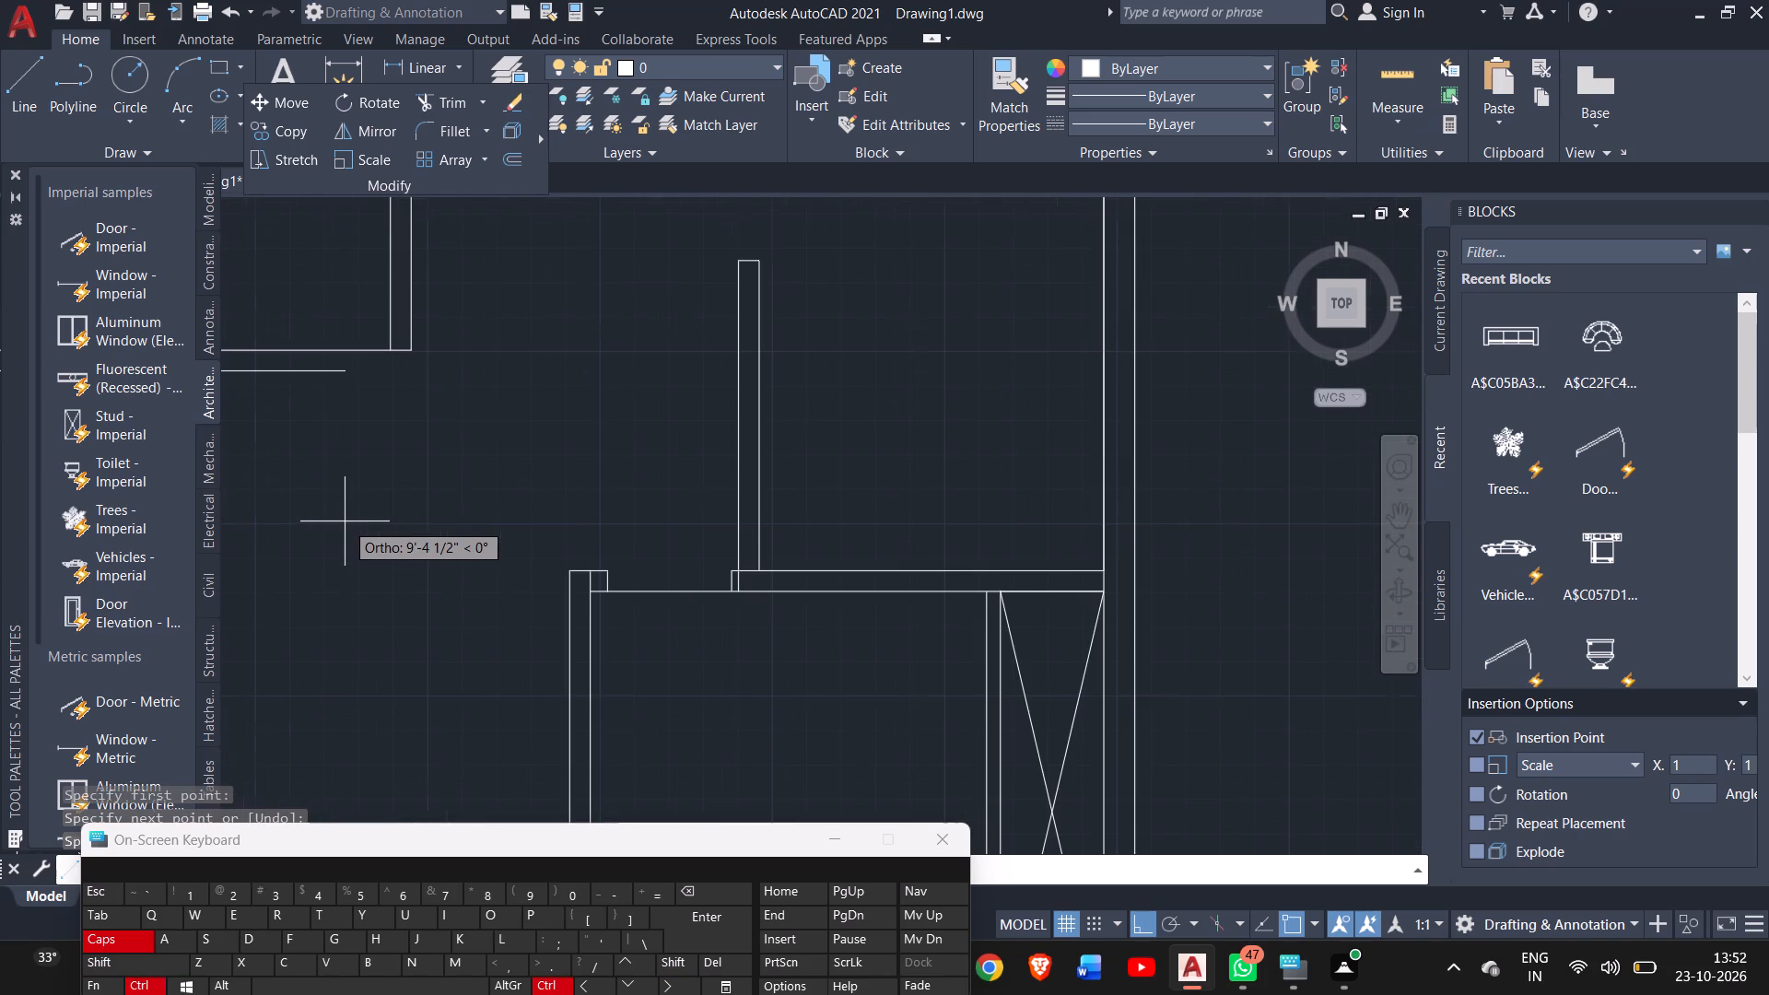
{"action": "left_click", "coordinate": [413, 370]}
{"action": "left_click", "coordinate": [416, 345]}
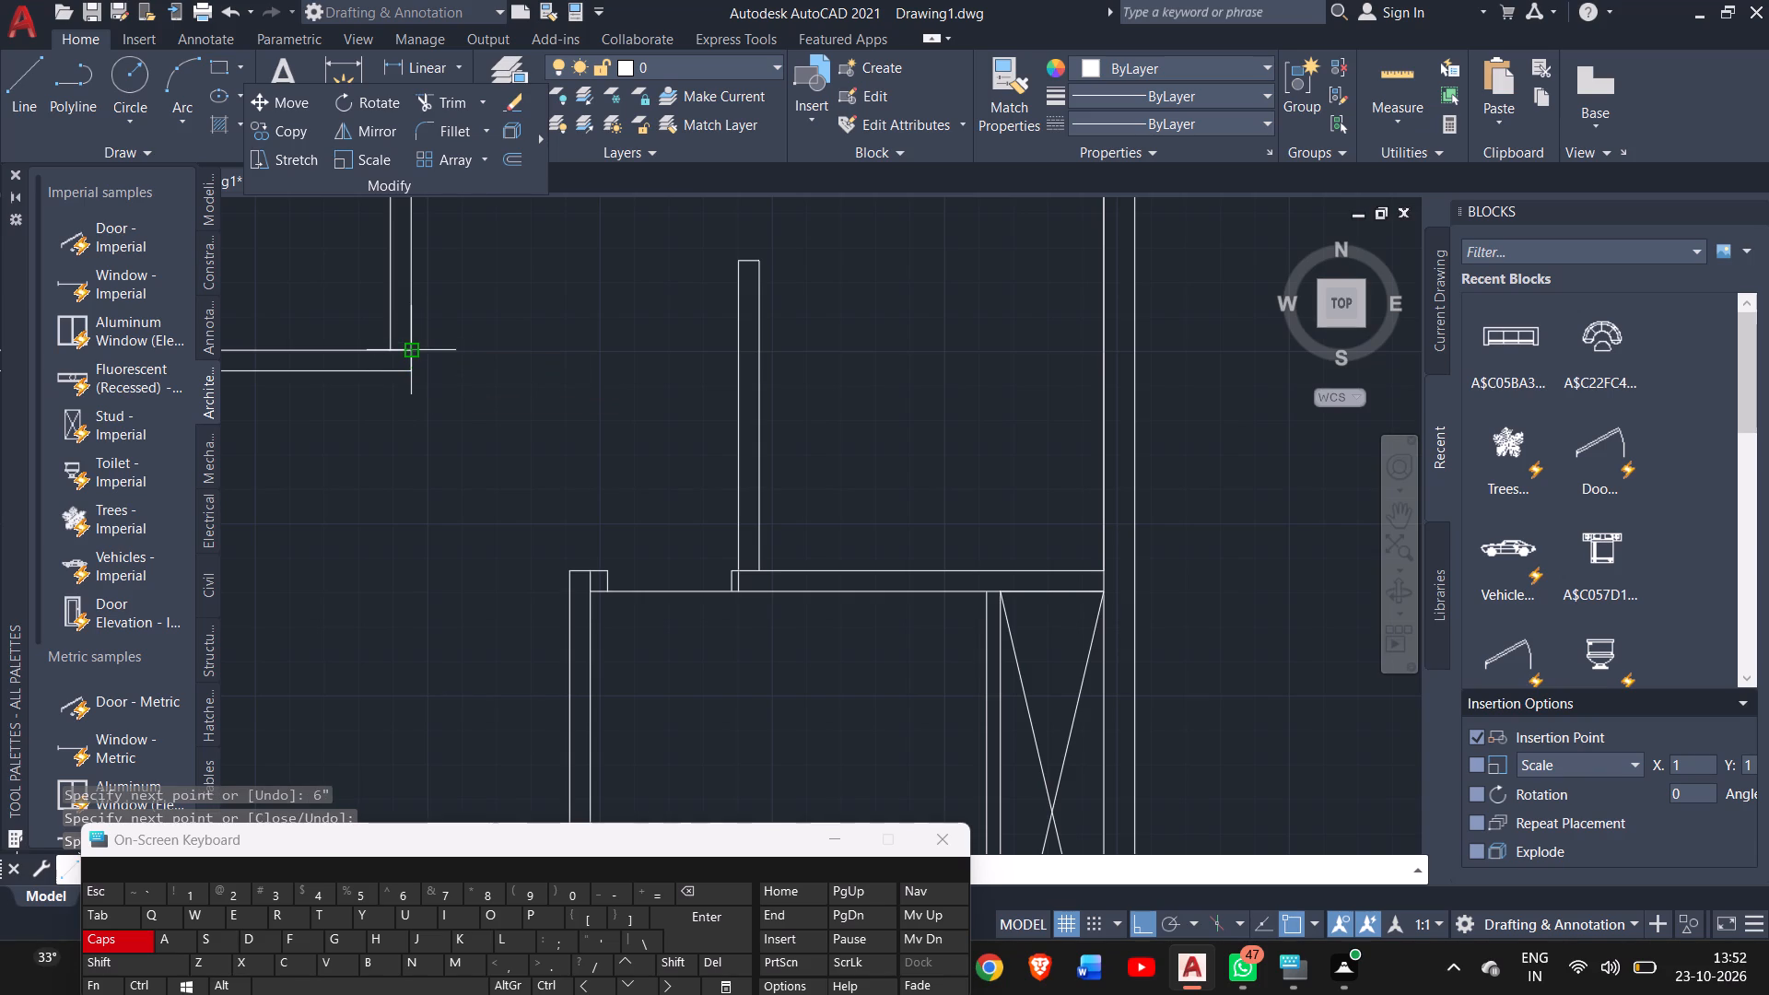
{"action": "right_click", "coordinate": [439, 341]}
{"action": "left_click", "coordinate": [475, 351]}
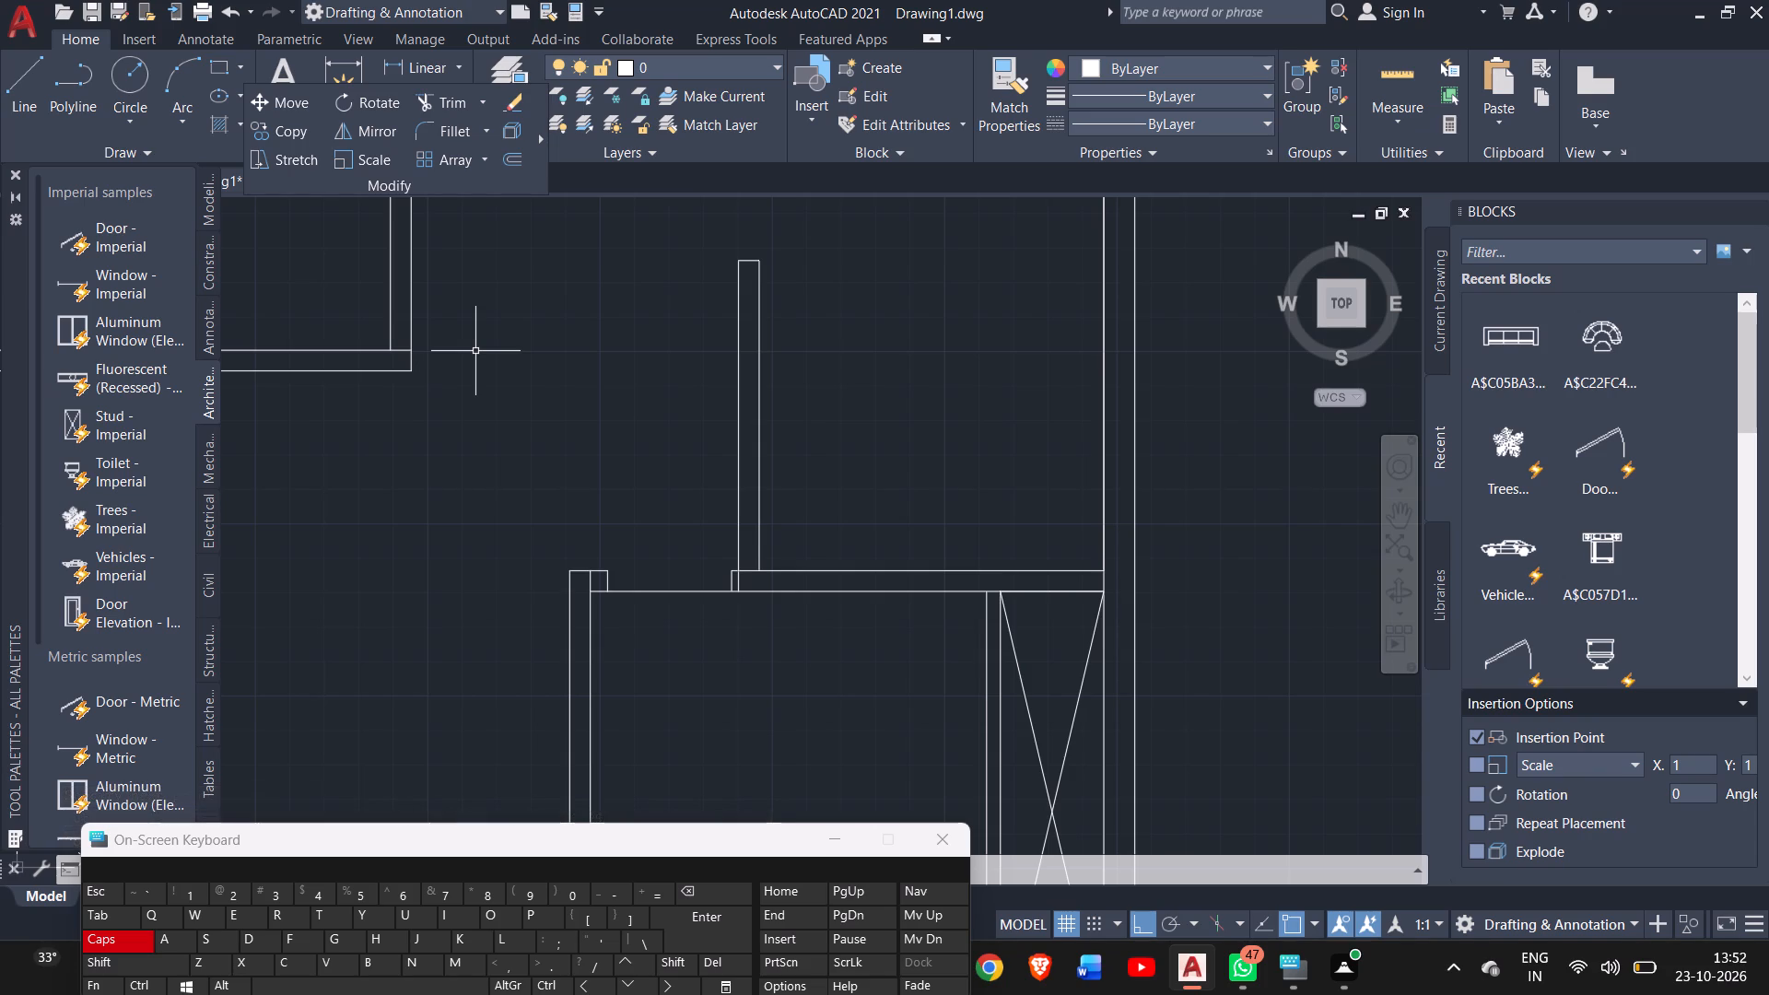
Draw a 6" wide vertical partition from the top-left room's lower-right corner down to the bottom outer wall's inner face.
{"action": "scroll", "coordinate": [422, 374], "scroll_direction": "down", "scroll_amount": 1, "text": "ctrl"}
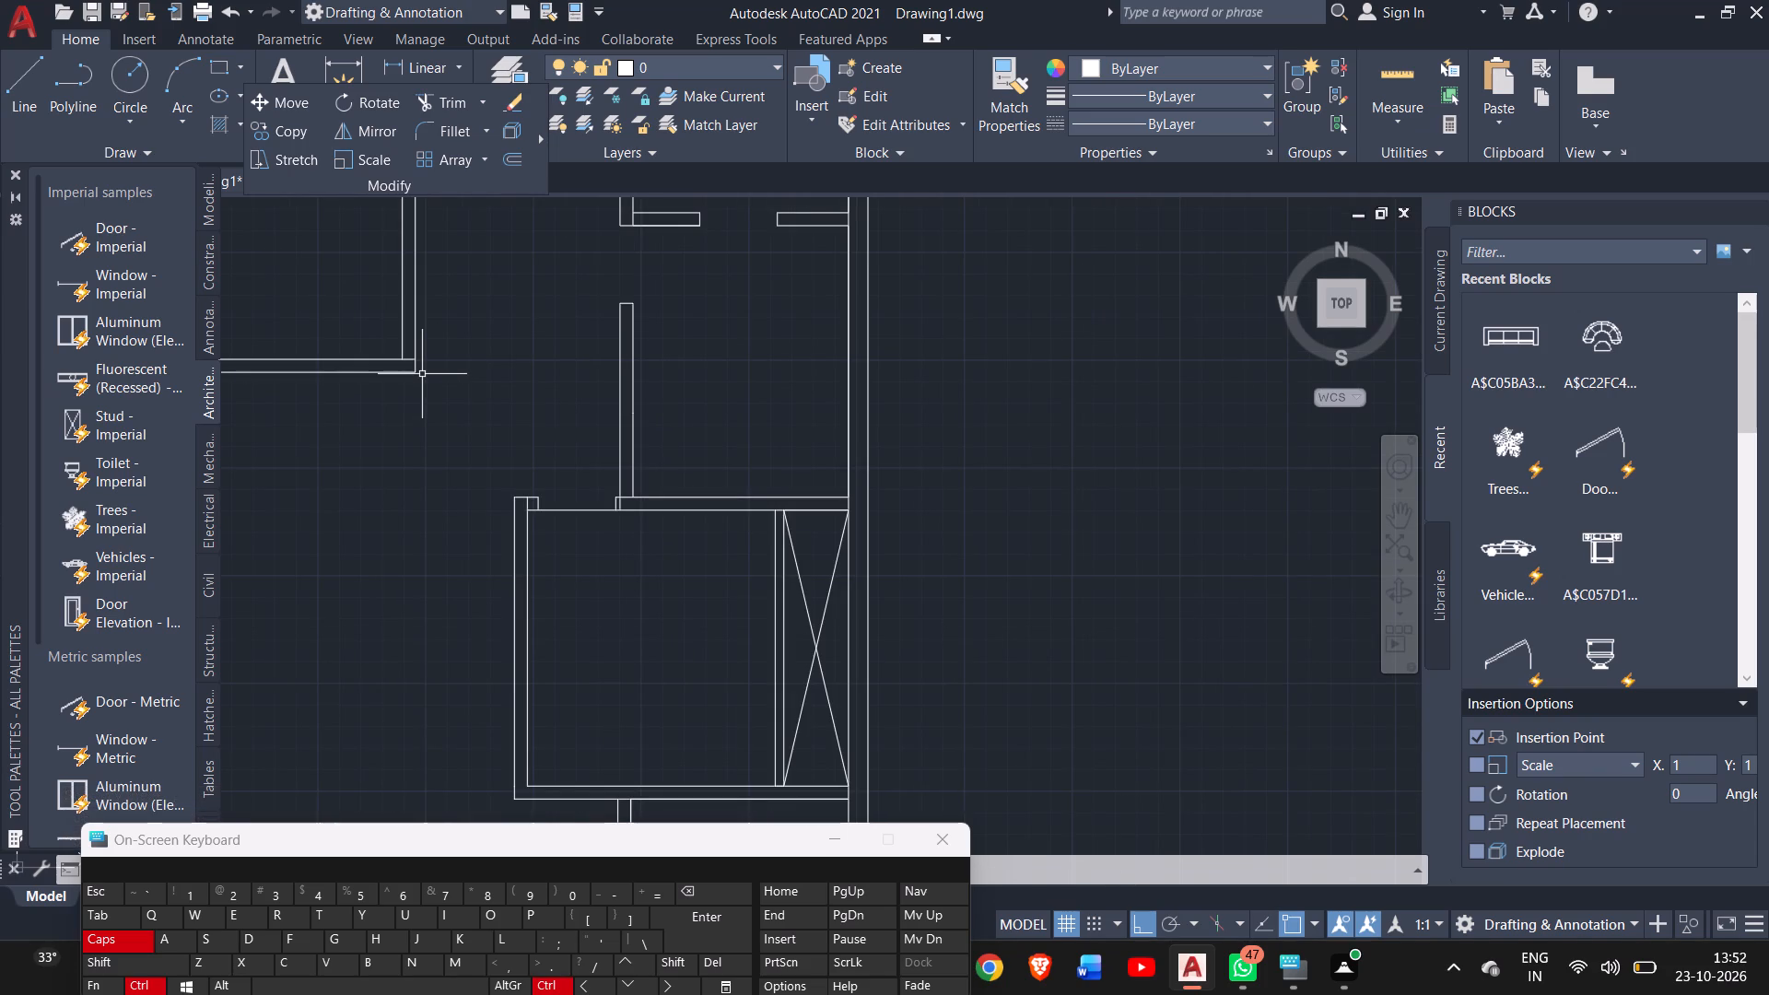
{"action": "scroll", "coordinate": [422, 374], "scroll_direction": "down", "scroll_amount": 2, "text": "ctrl"}
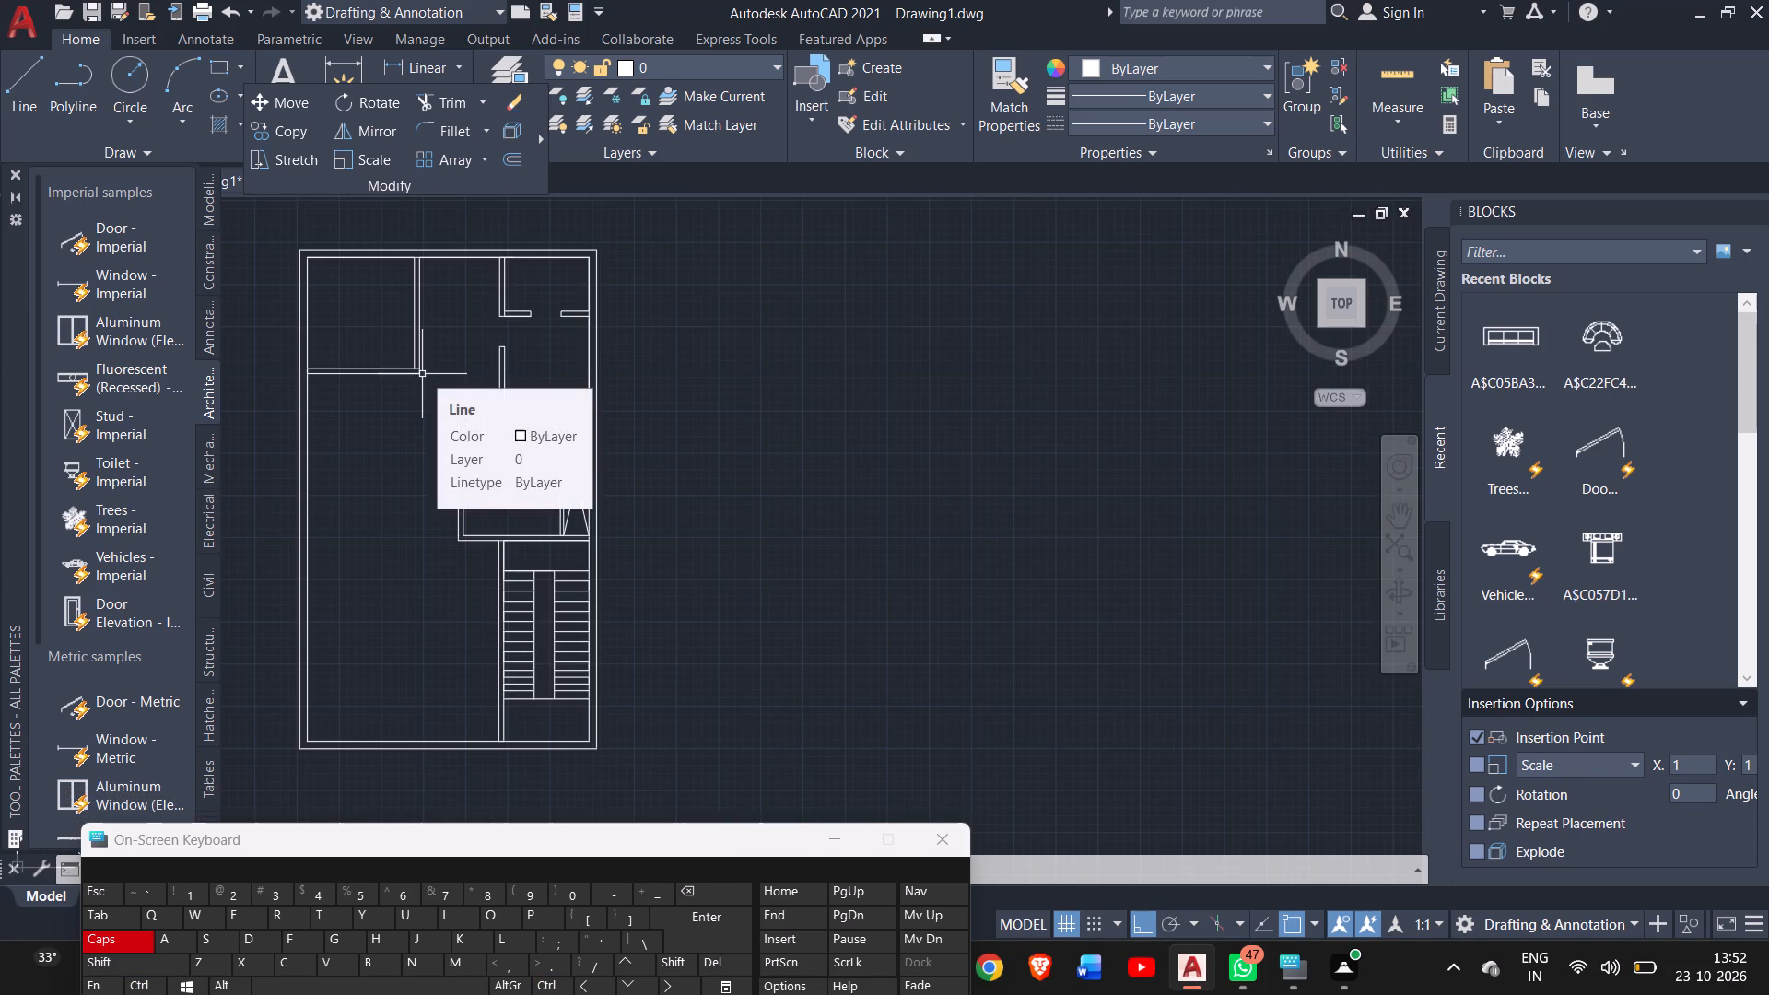
{"action": "left_click", "coordinate": [26, 92]}
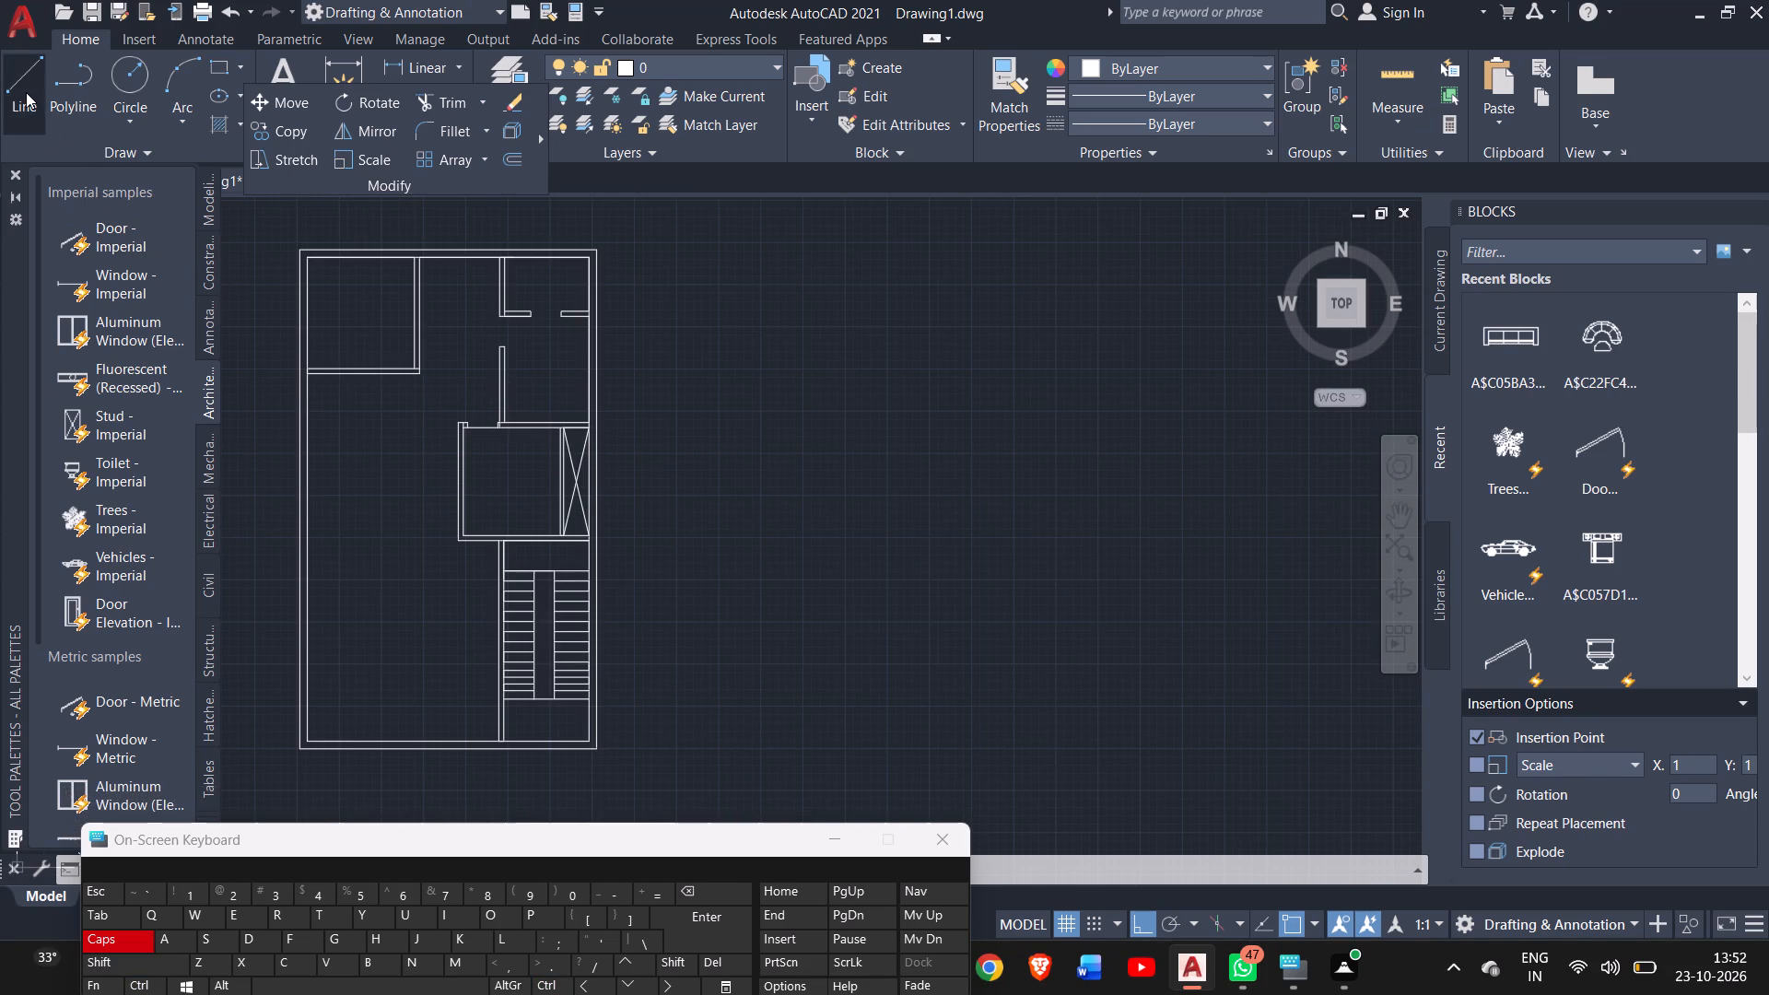
{"action": "left_click_drag", "start_coordinate": [417, 377], "coordinate": [459, 704]}
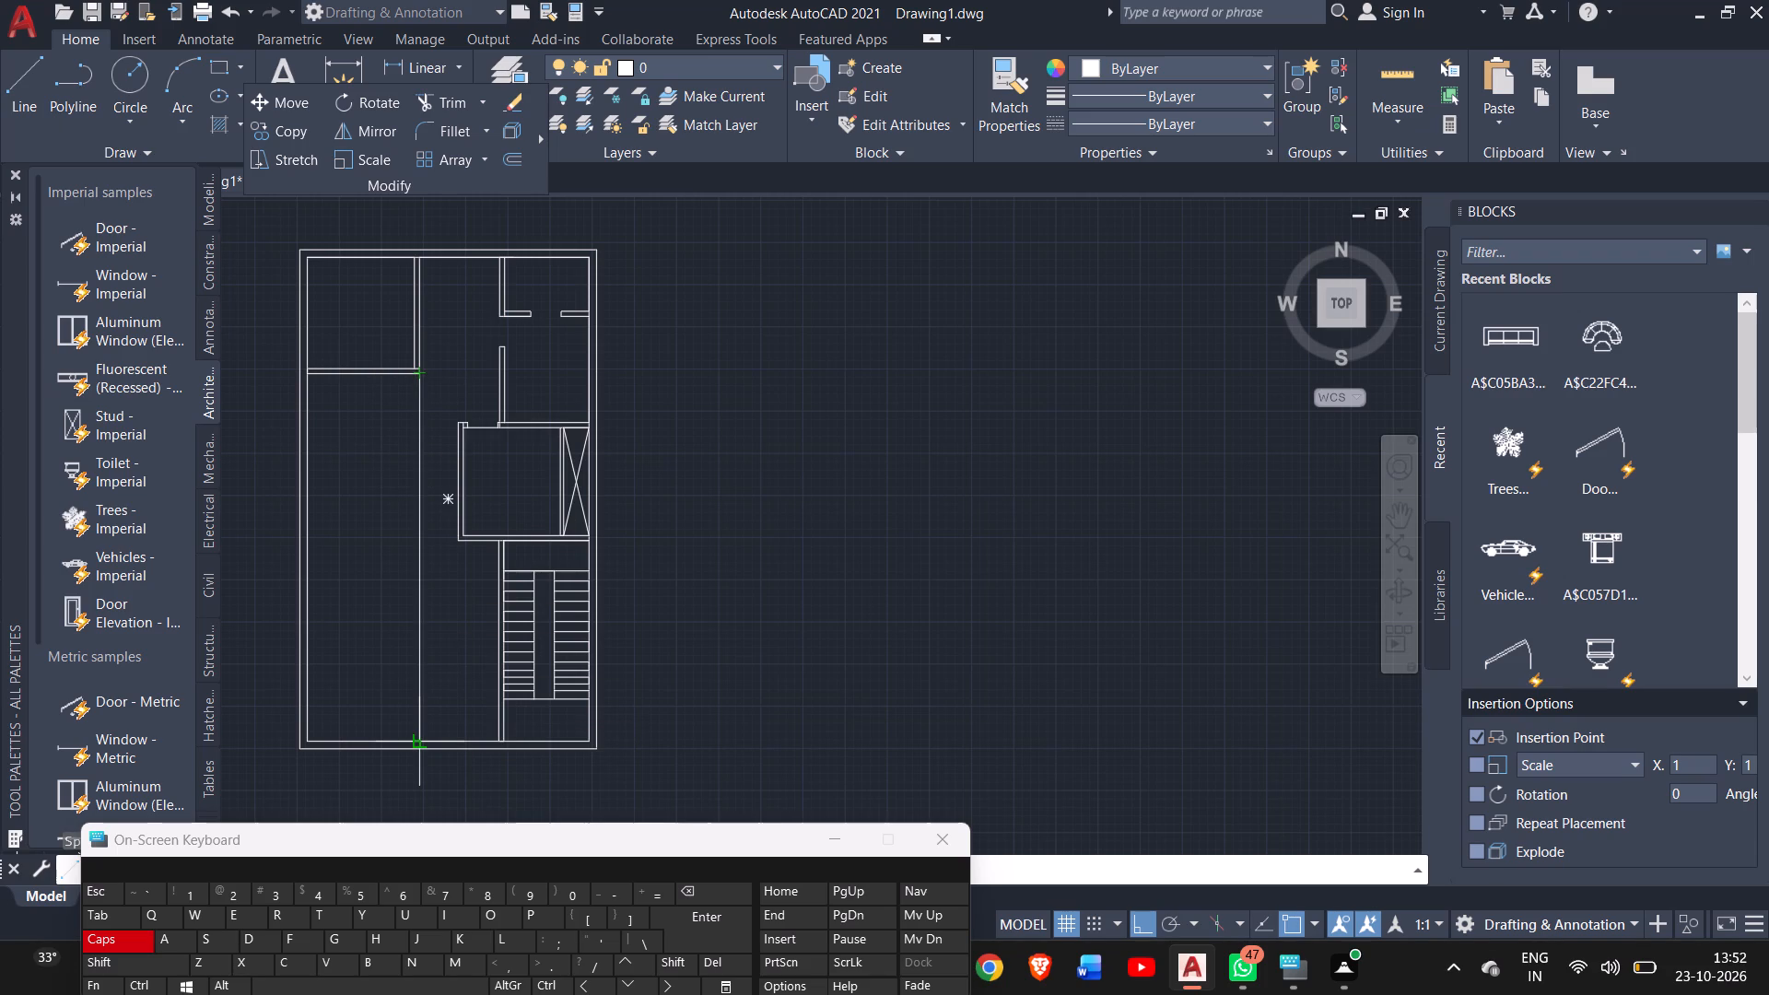
{"action": "left_click", "coordinate": [420, 739]}
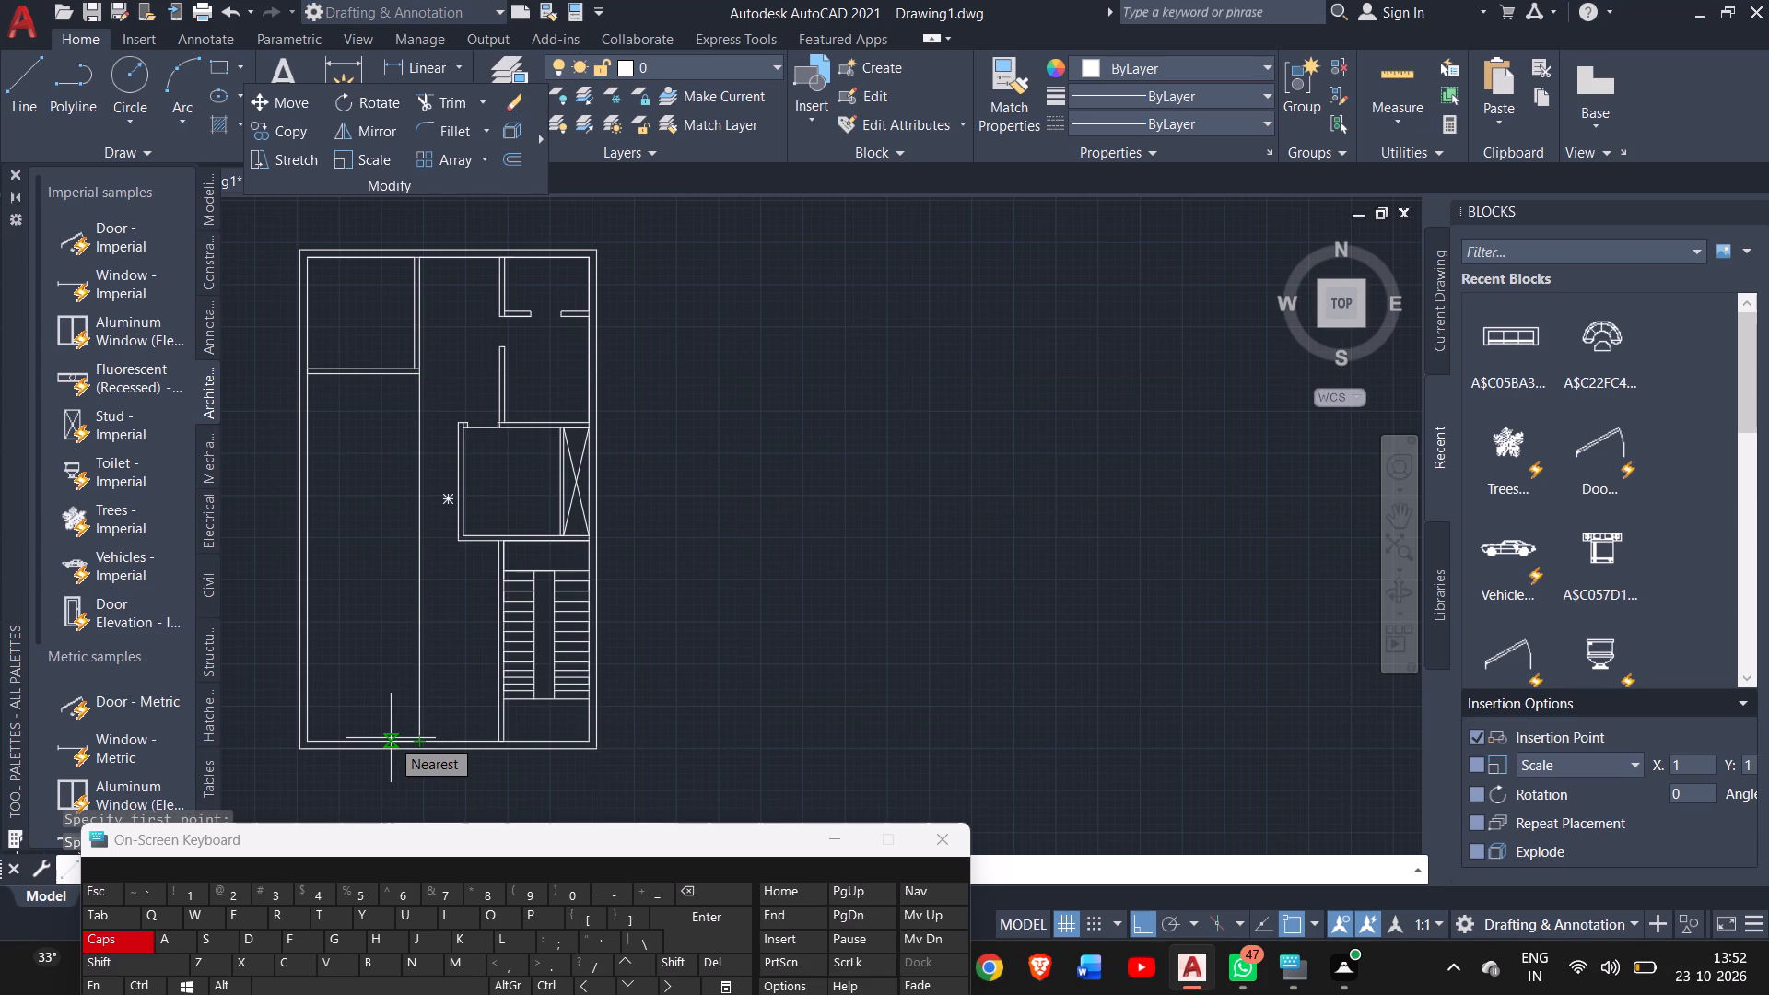
{"action": "key", "text": "6"}
{"action": "key", "text": "shift+quotedbl"}
{"action": "key", "text": "Return"}
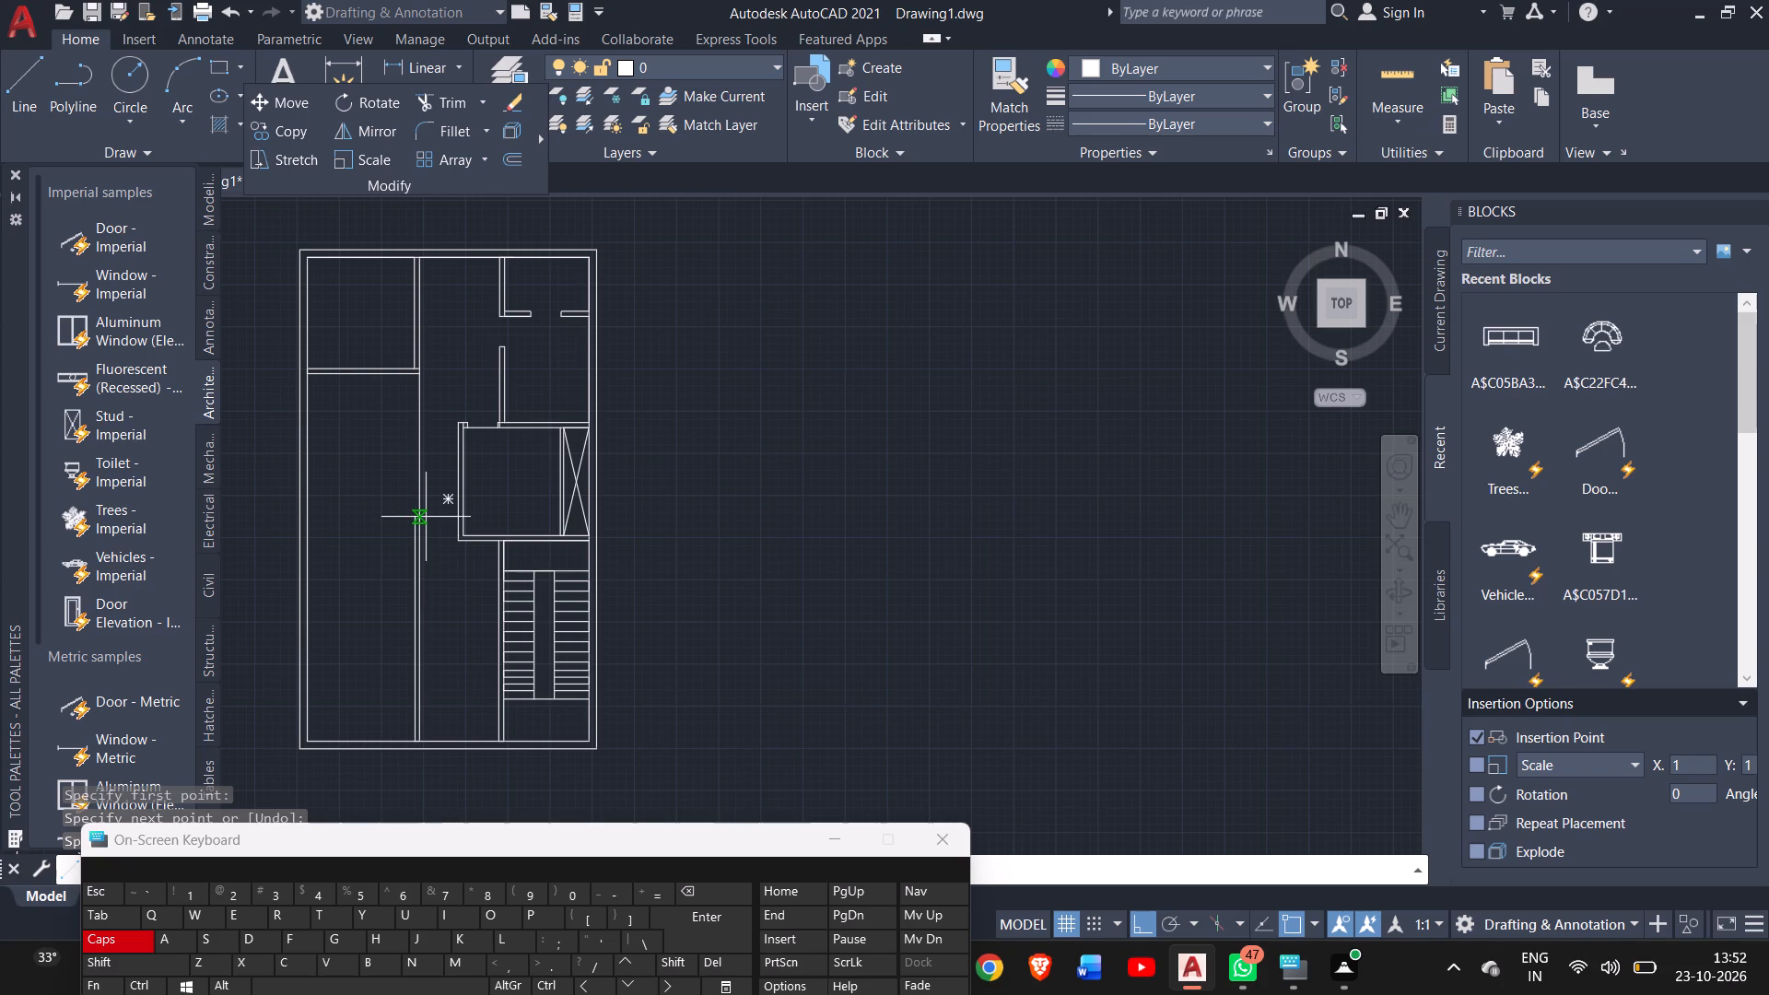
{"action": "scroll", "coordinate": [383, 460], "scroll_direction": "up", "scroll_amount": 1, "text": "ctrl"}
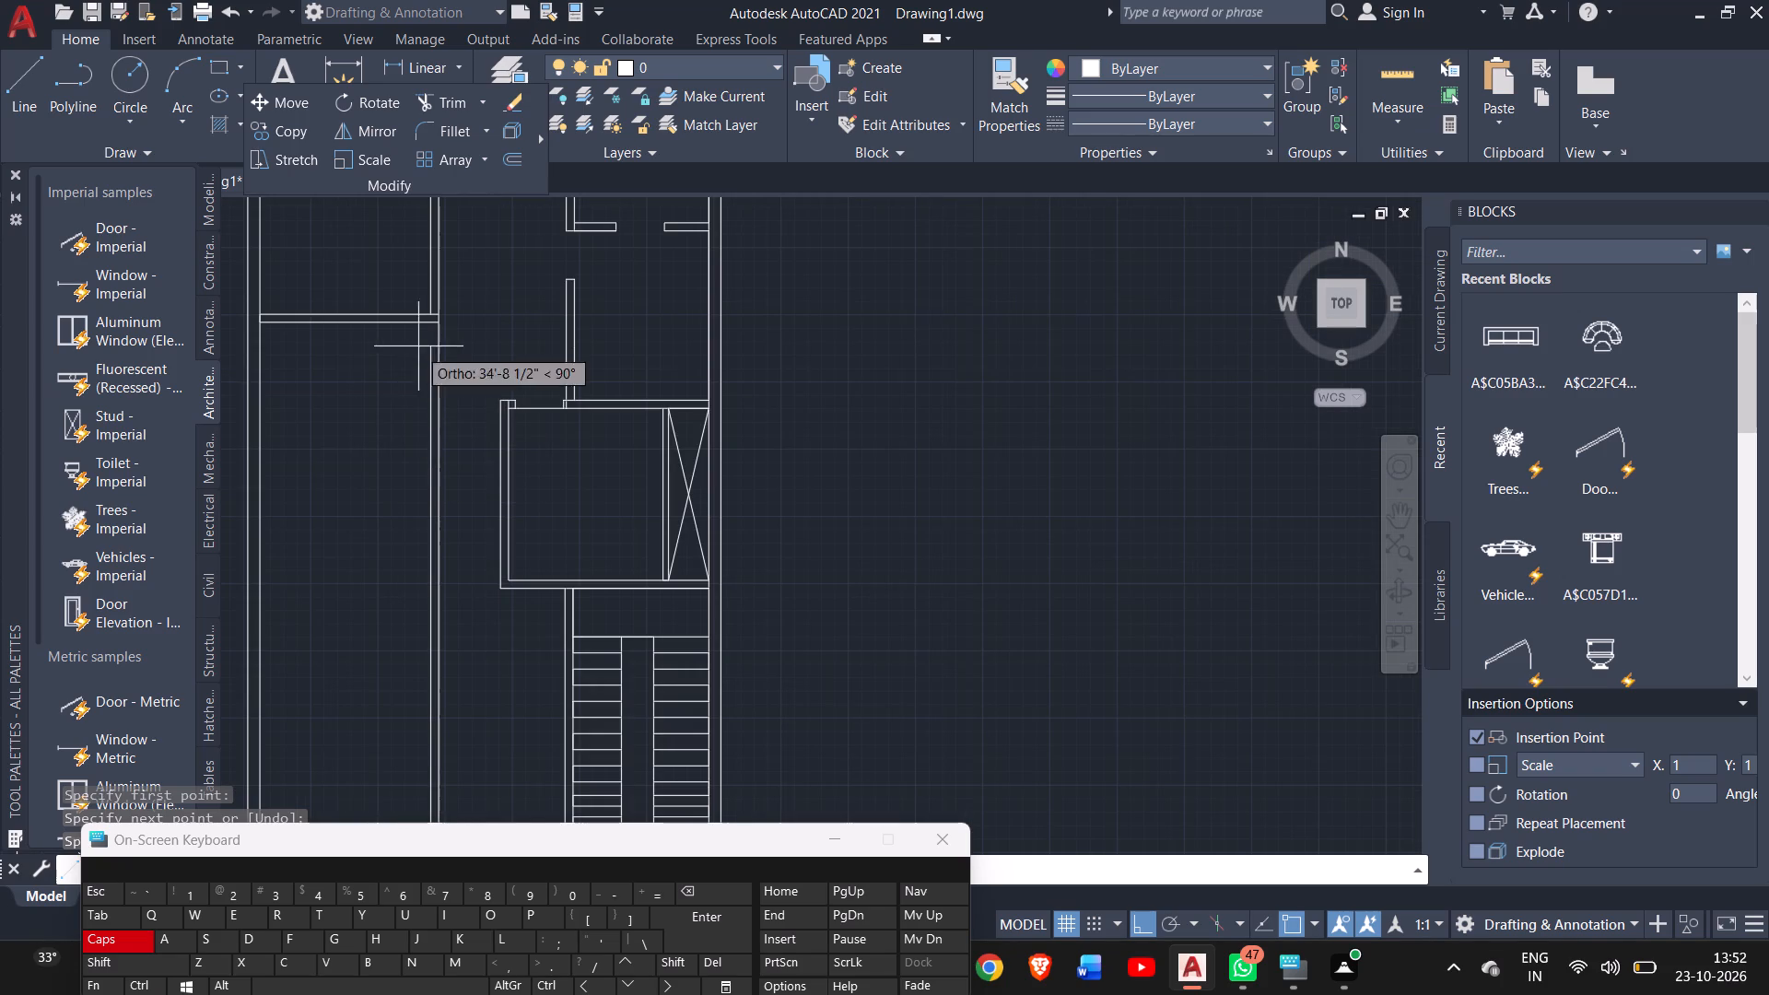
{"action": "left_click", "coordinate": [428, 317]}
{"action": "right_click", "coordinate": [375, 380]}
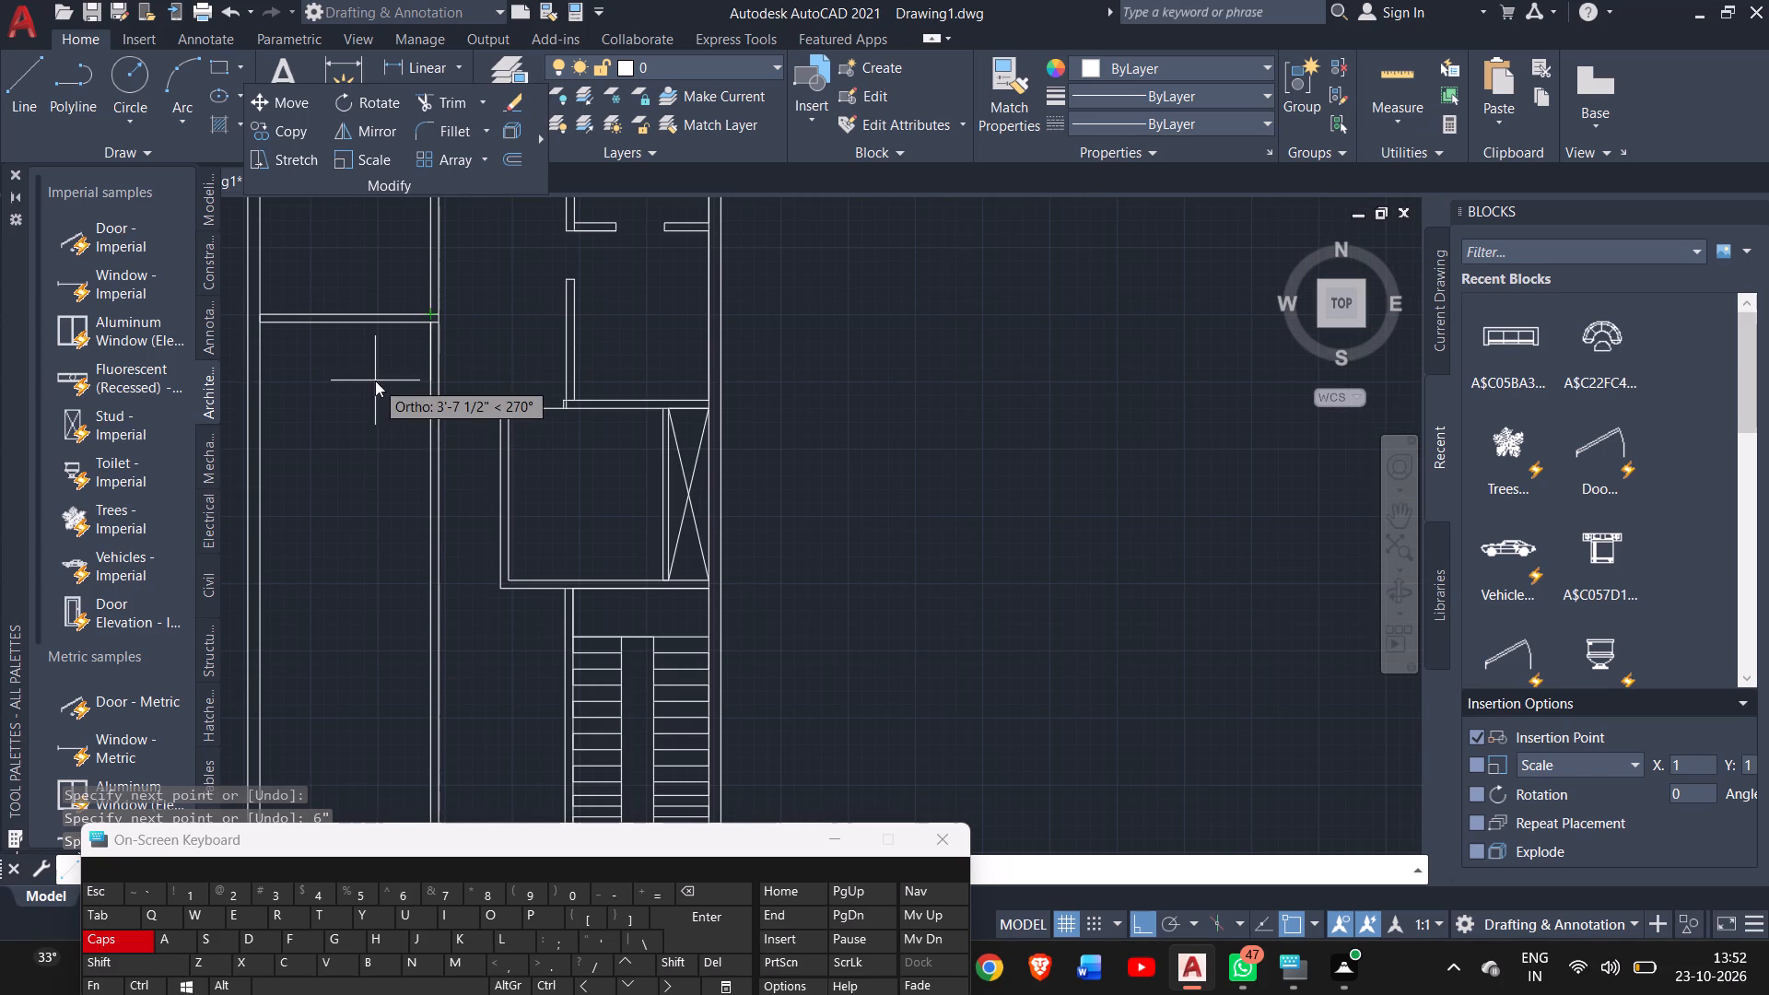
{"action": "left_click", "coordinate": [412, 392]}
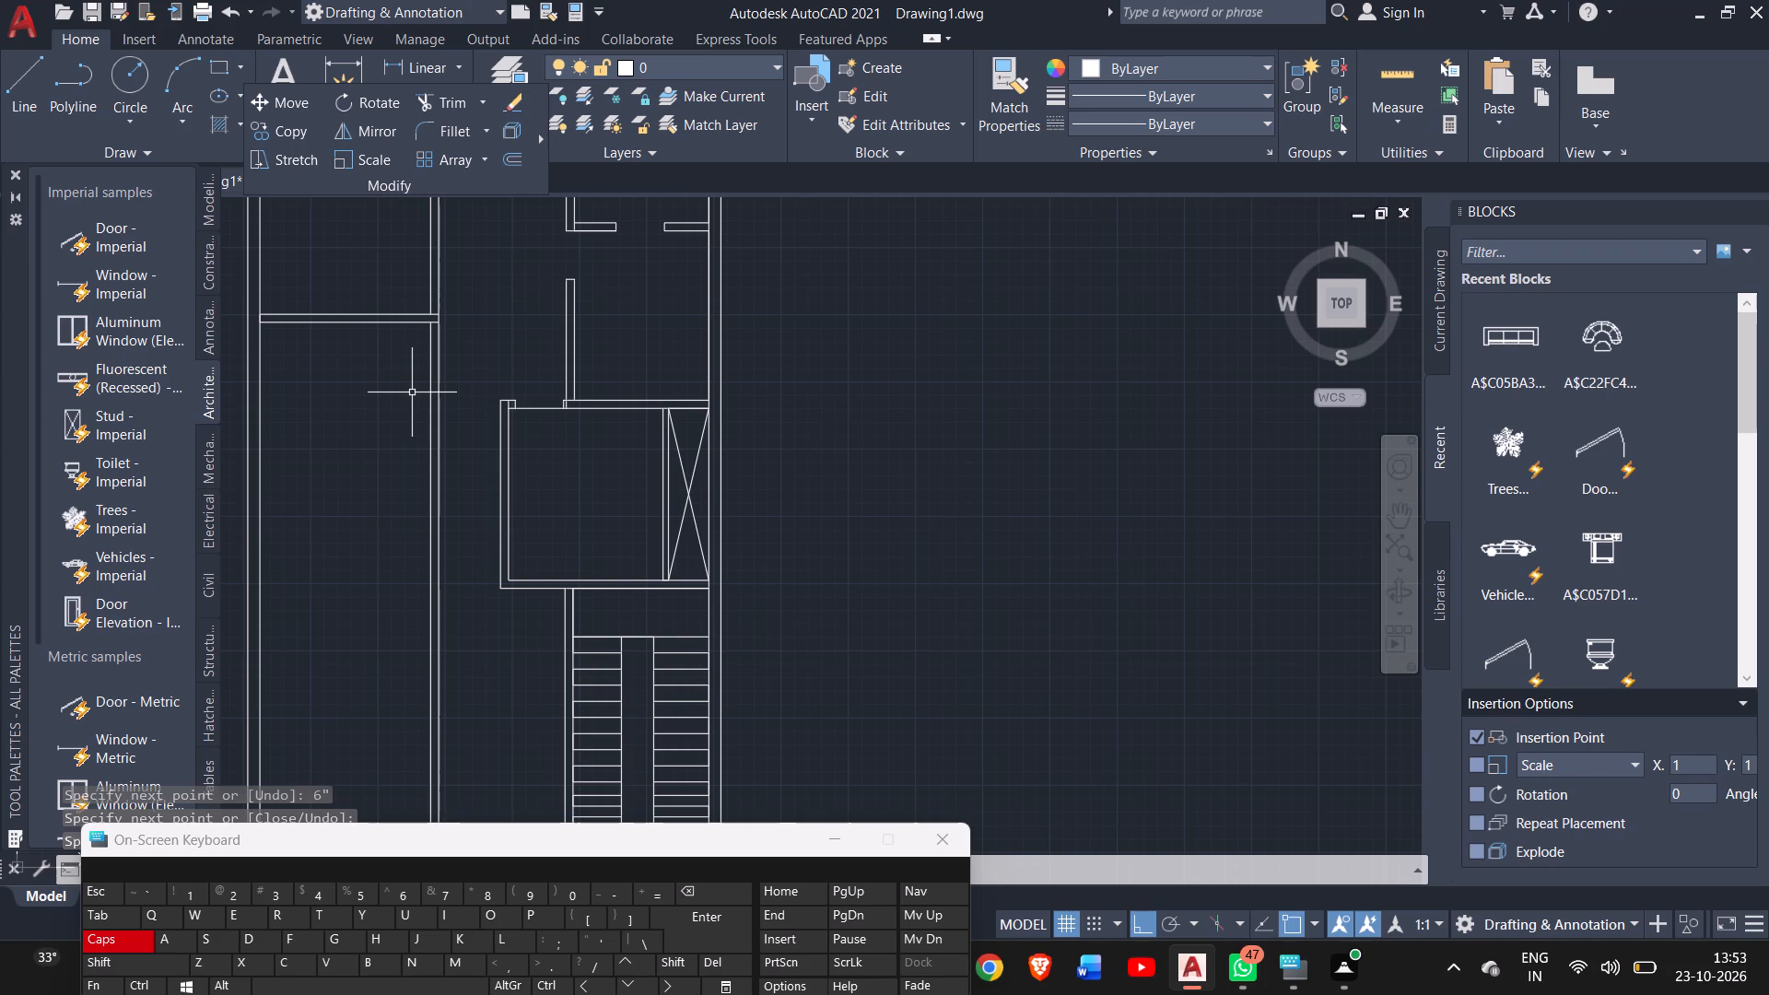
Draw a 6" thick horizontal partition 4'10" below the top-left room's lower wall, between the vertical partition and the left outer wall.
{"action": "left_click", "coordinate": [17, 95]}
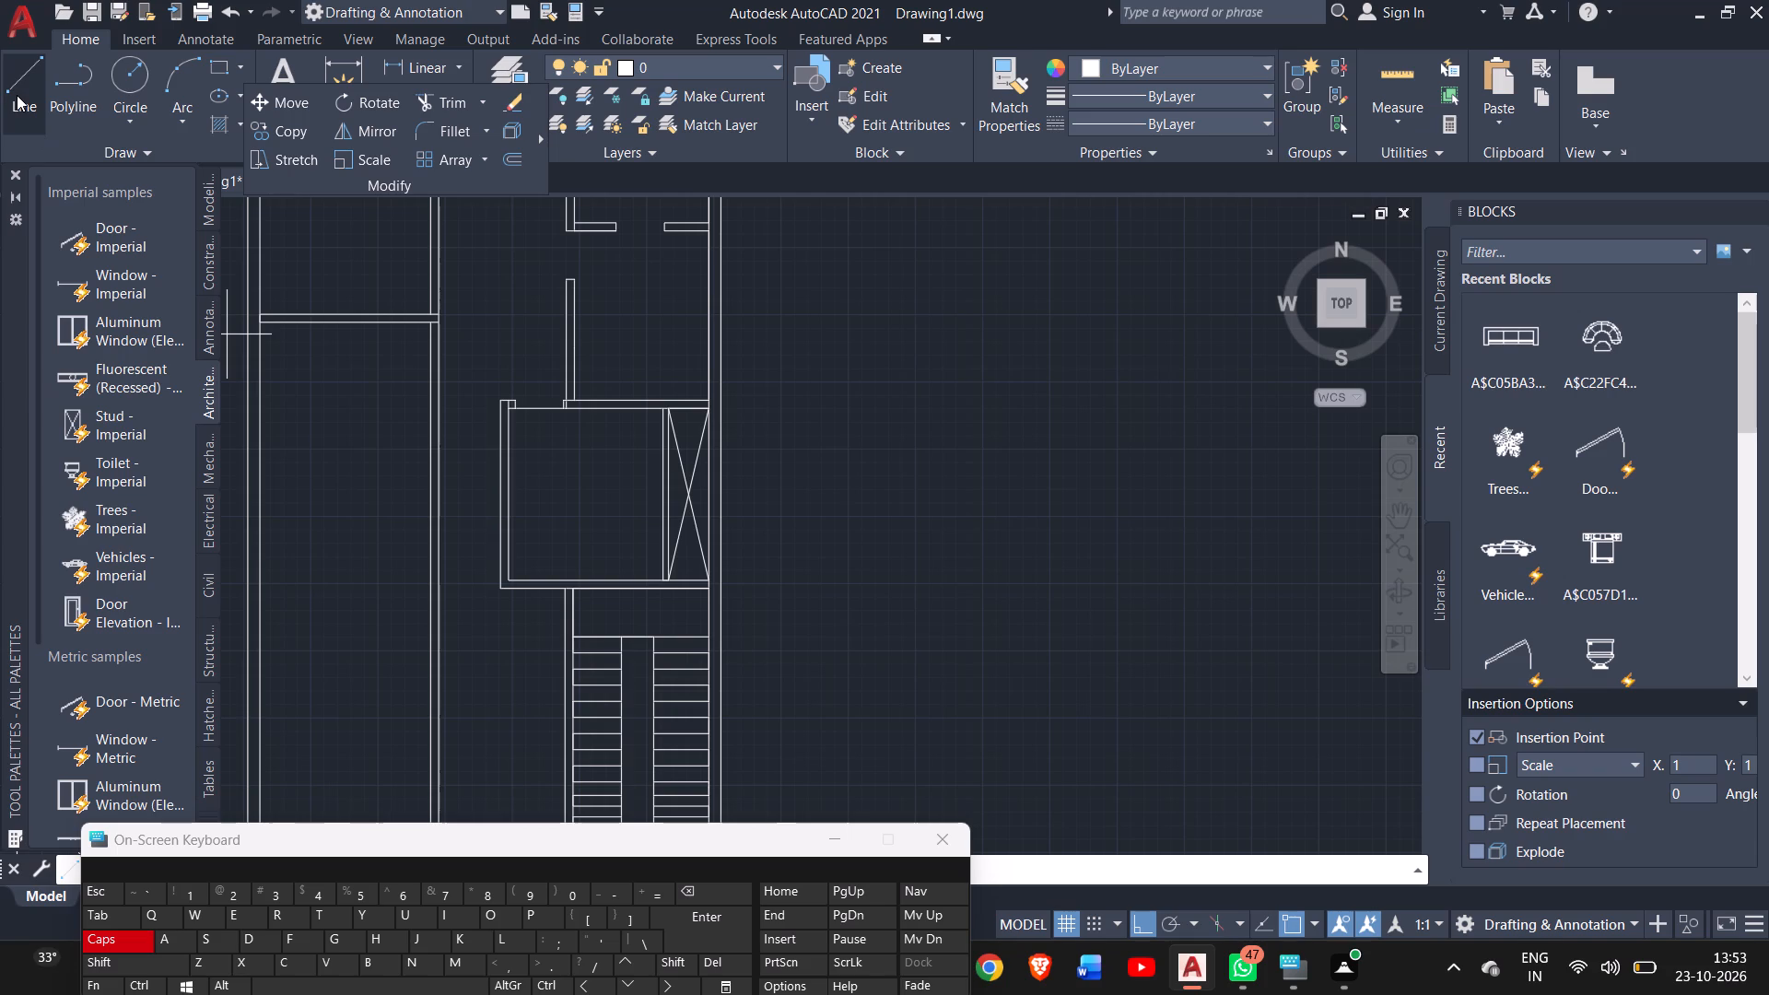
{"action": "left_click", "coordinate": [429, 328]}
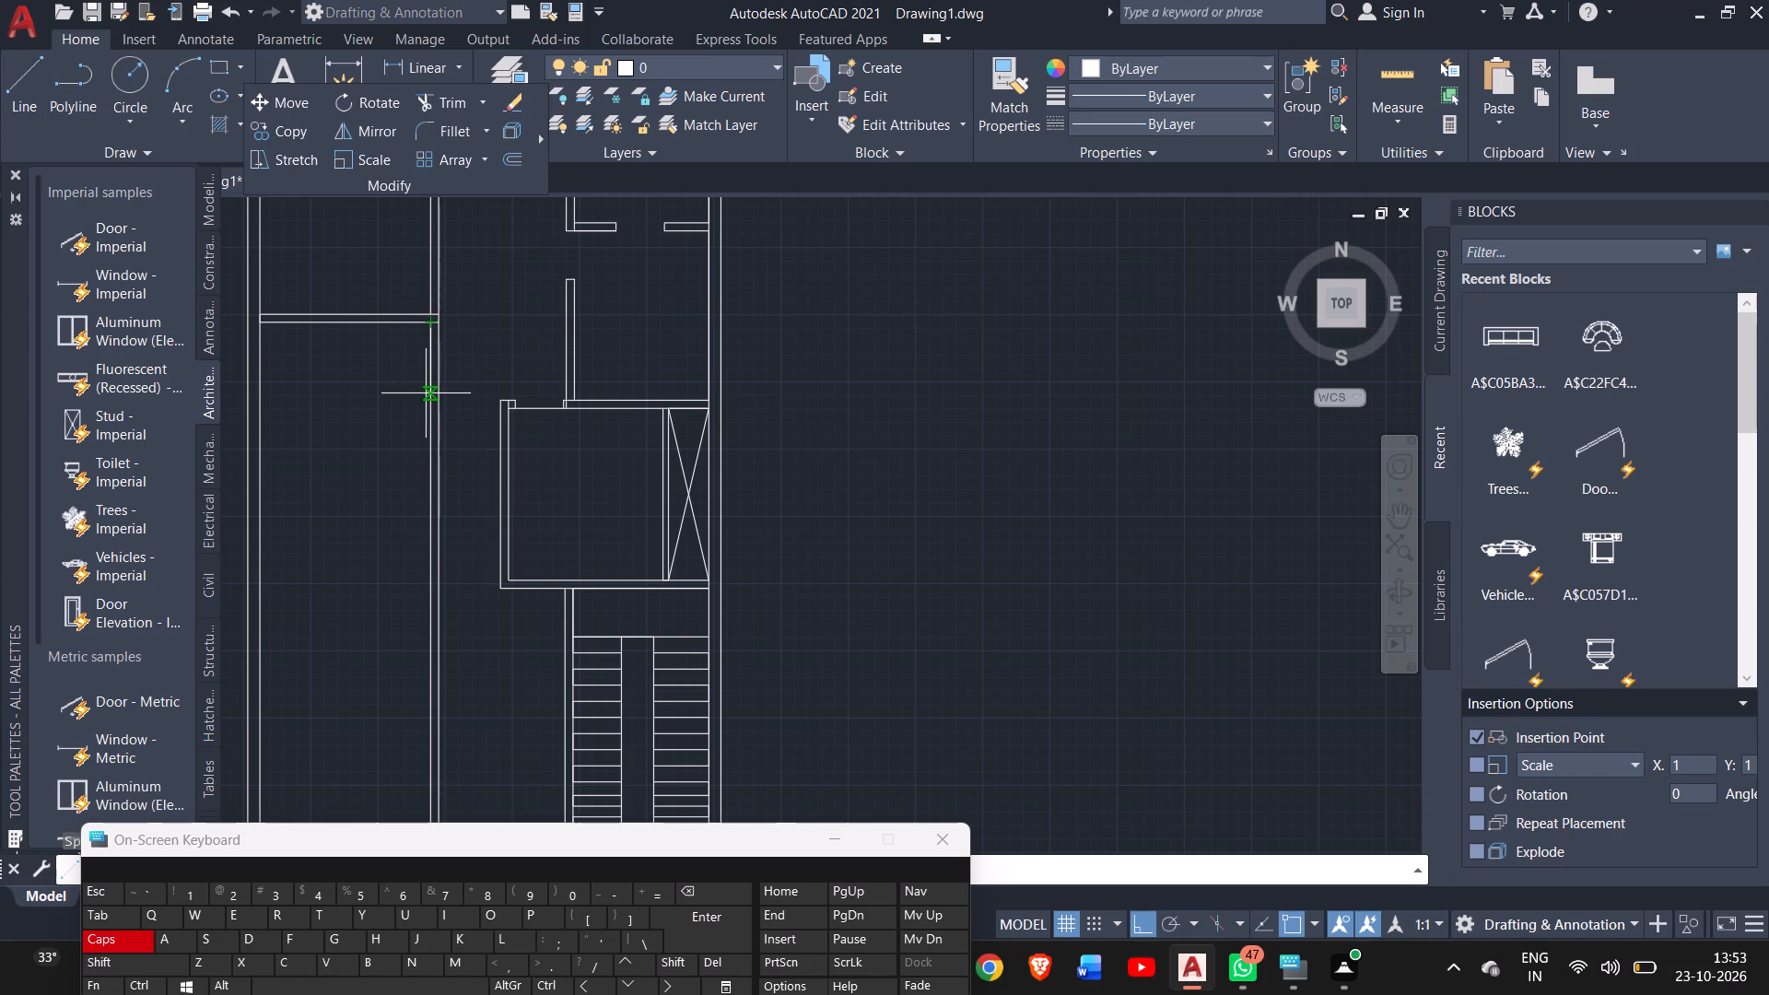
{"action": "type", "text": "4'10"}
{"action": "key", "text": "shift+quotedbl"}
{"action": "key", "text": "Return"}
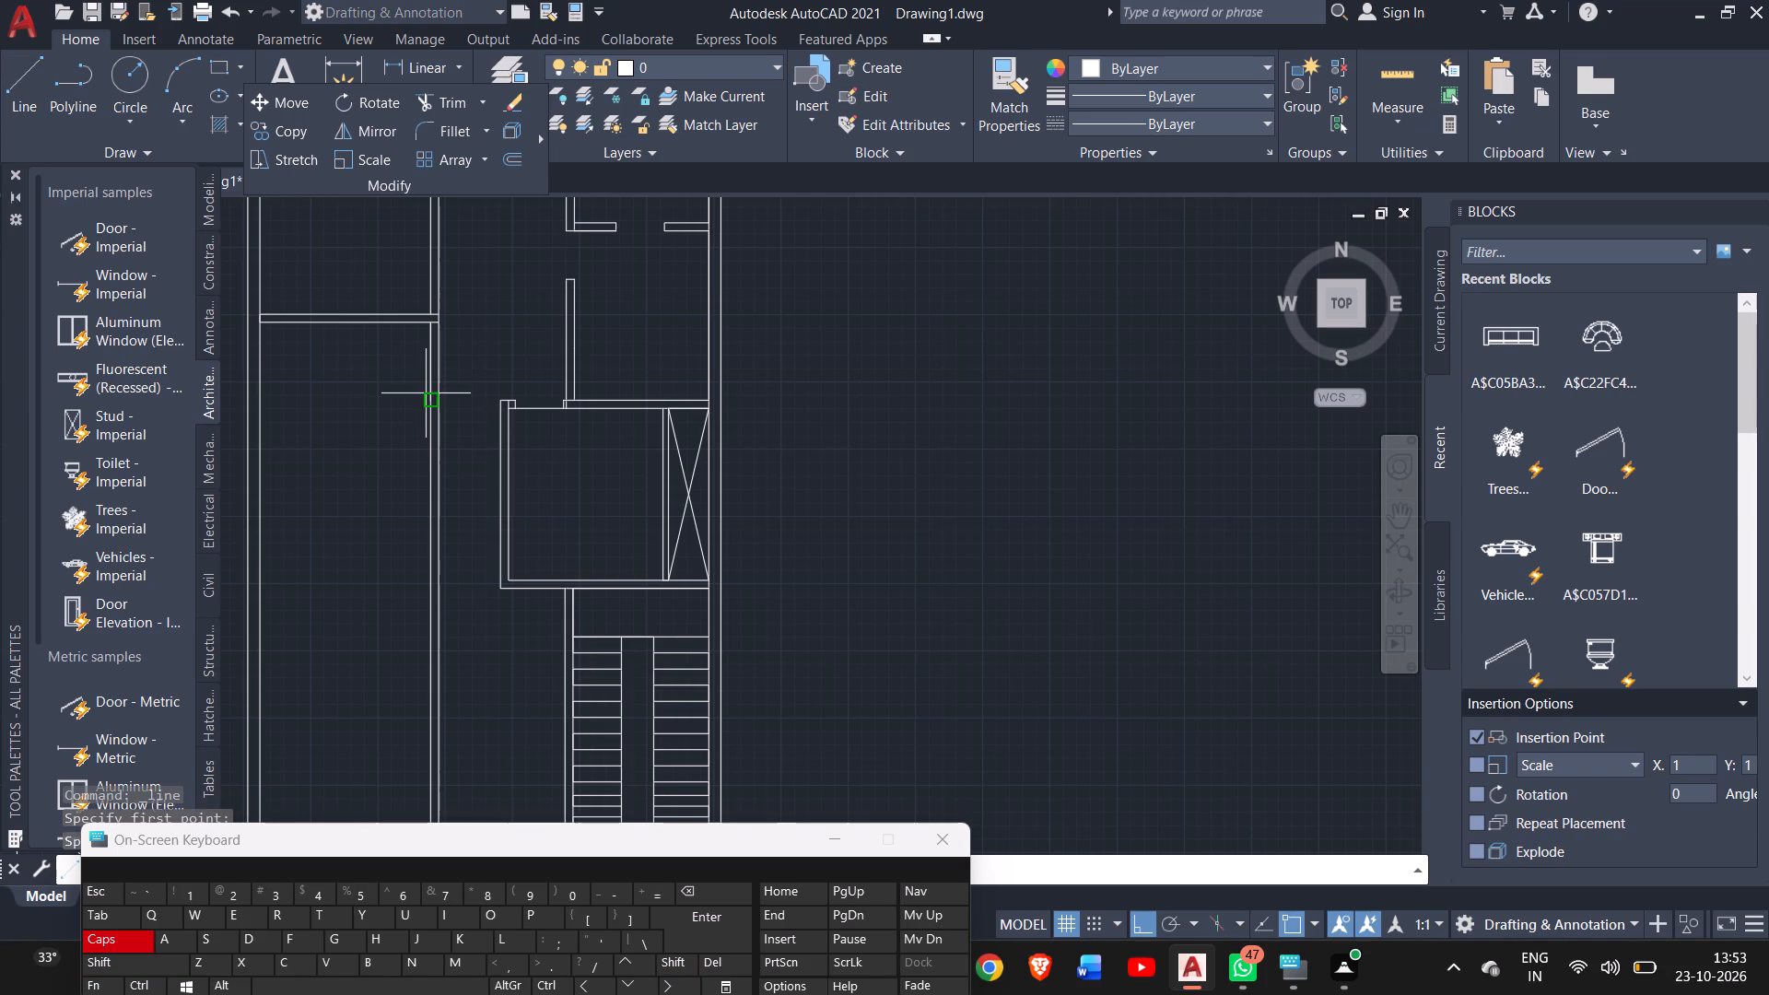
{"action": "left_click", "coordinate": [263, 392]}
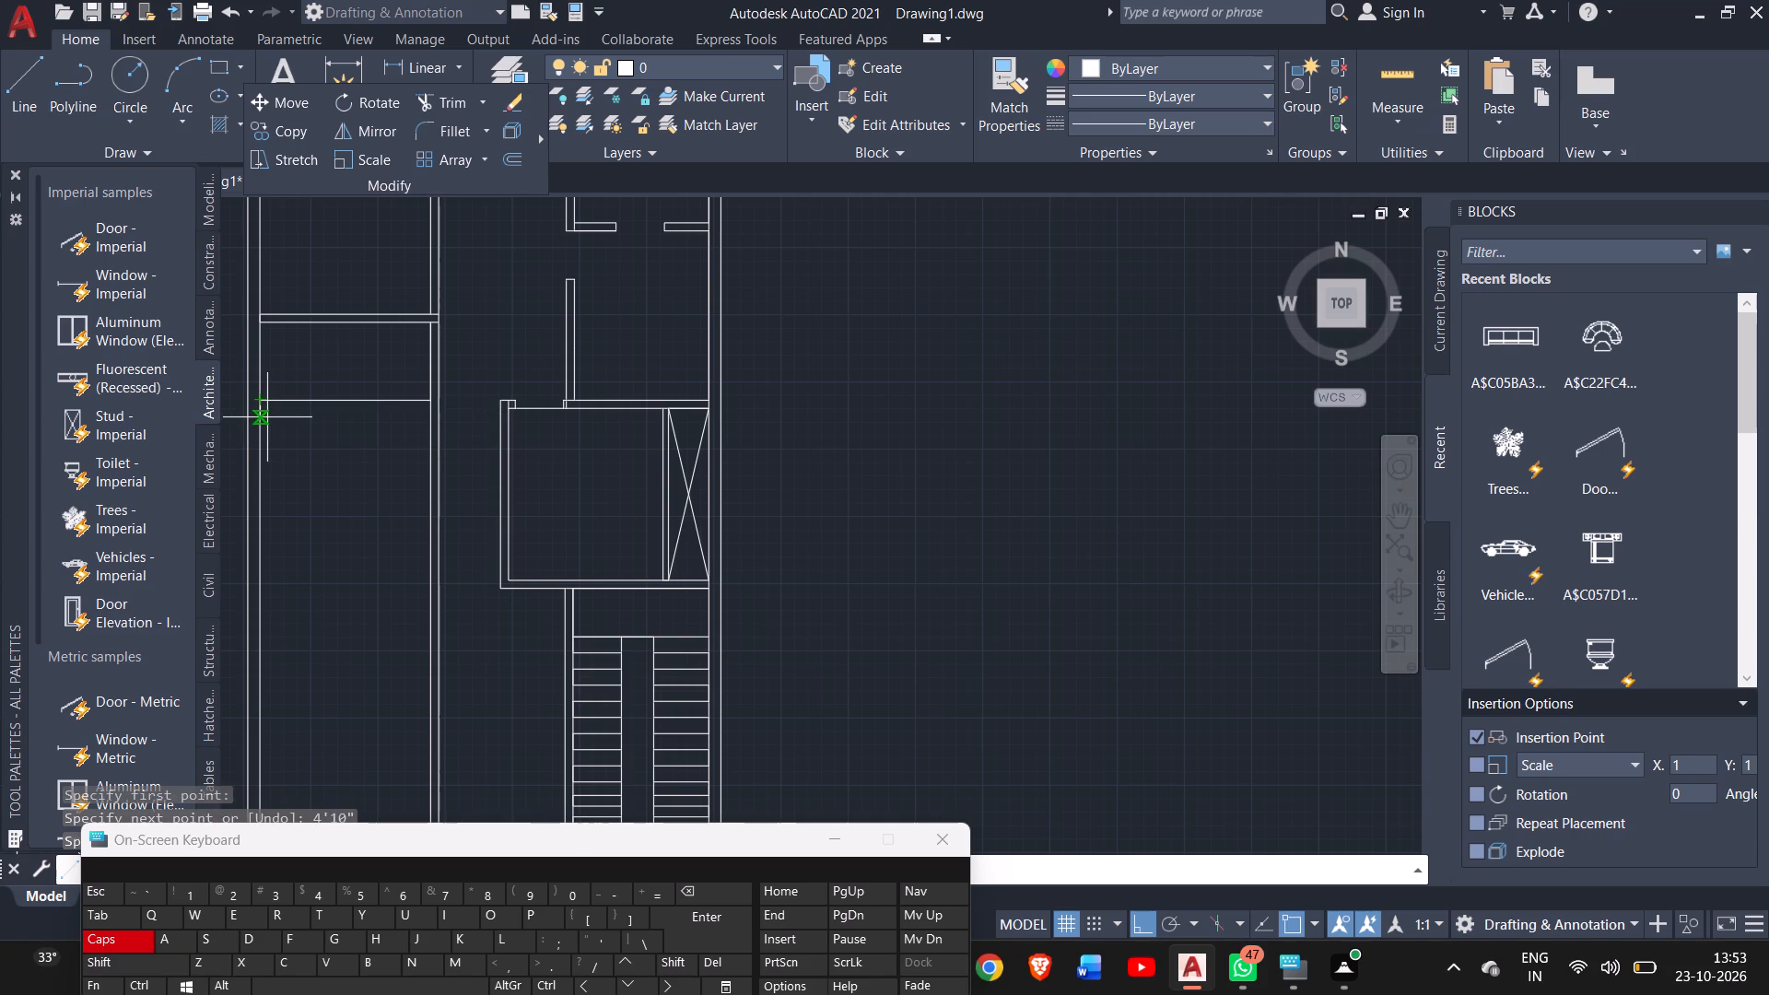
{"action": "key", "text": "6"}
{"action": "key", "text": "shift+quotedbl"}
{"action": "key", "text": "Return"}
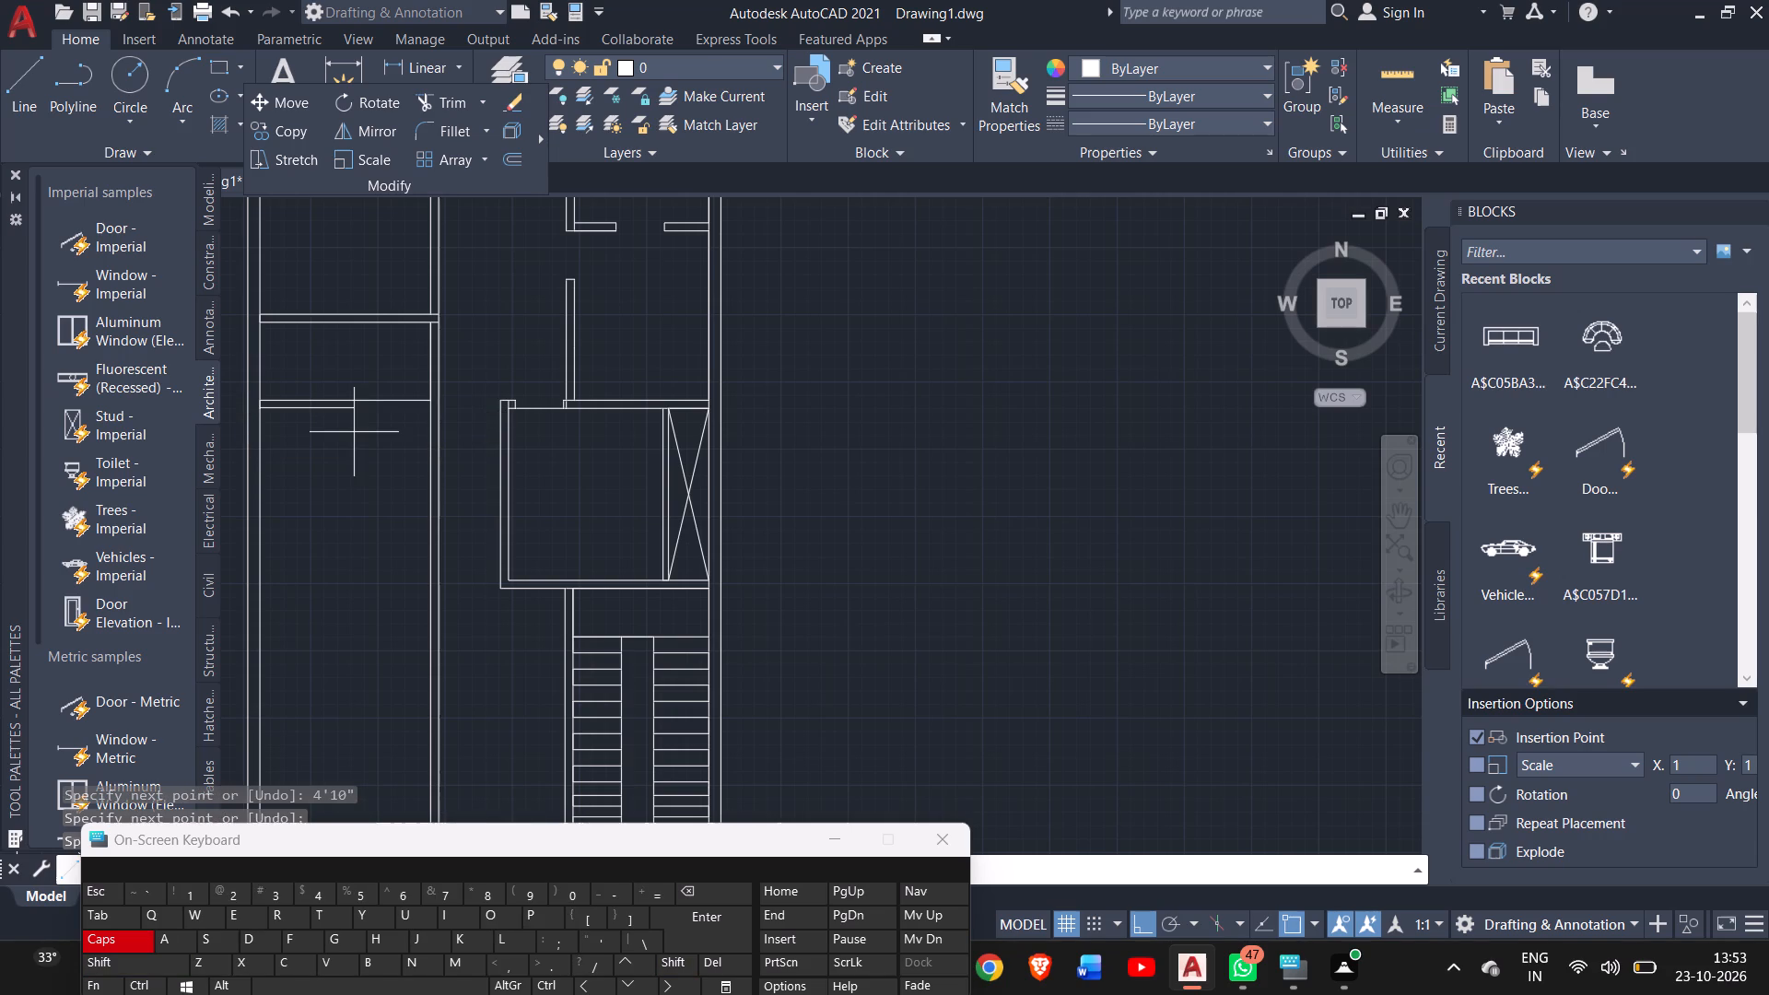
{"action": "left_click", "coordinate": [426, 408]}
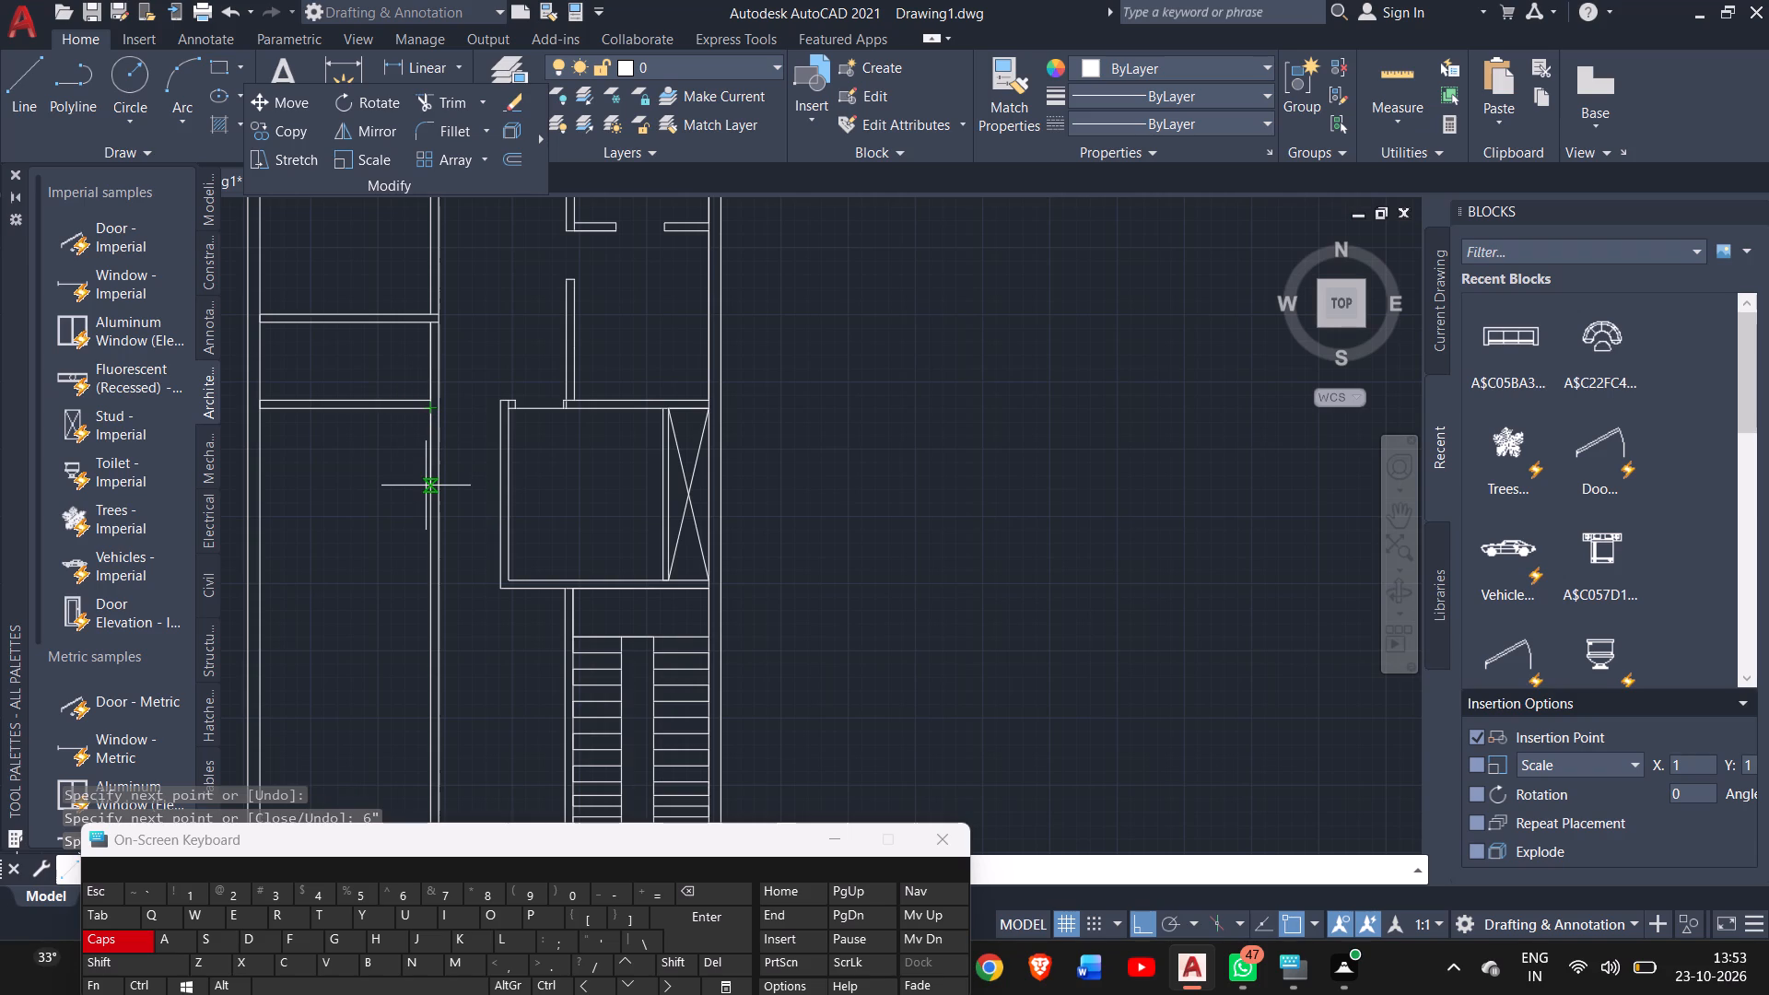
Draw another 6" thick horizontal partition 6'8" below the previous one, between the vertical partition and the left outer wall.
{"action": "type", "text": "6'"}
{"action": "key", "text": "8"}
{"action": "key", "text": "shift+quotedbl"}
{"action": "key", "text": "Return"}
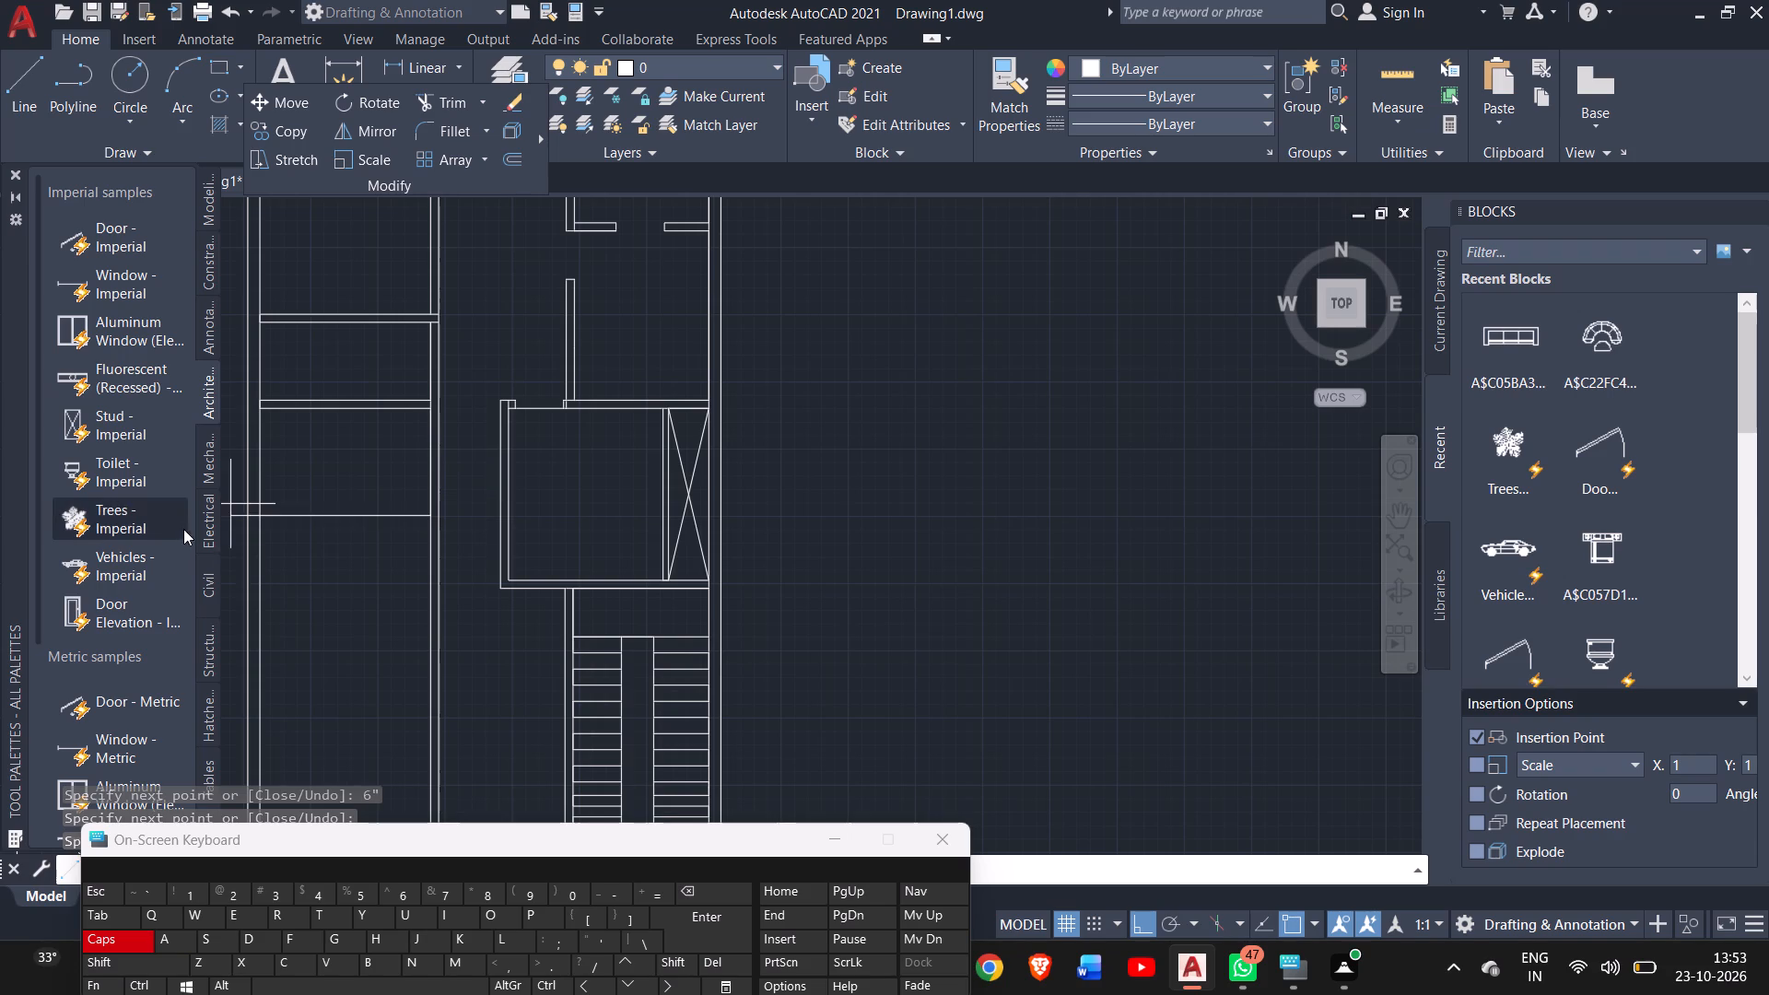
{"action": "left_click", "coordinate": [258, 517]}
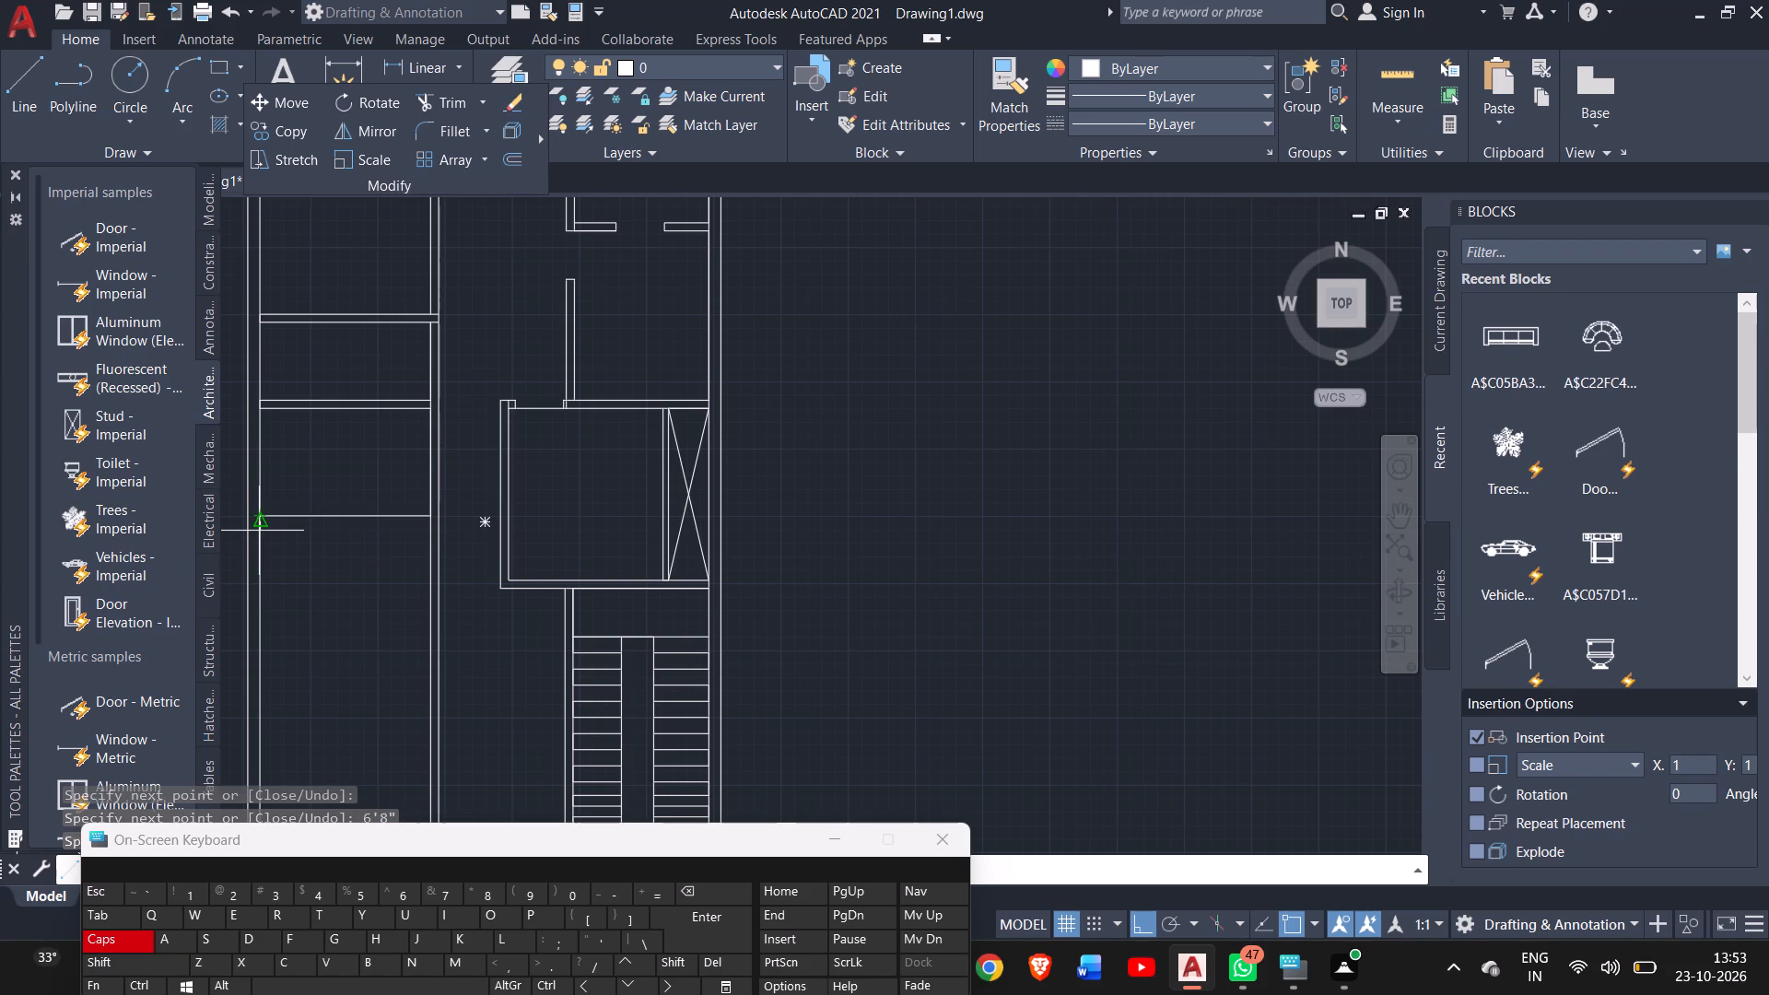
{"action": "key", "text": "6"}
{"action": "key", "text": "shift+quotedbl"}
{"action": "key", "text": "Return"}
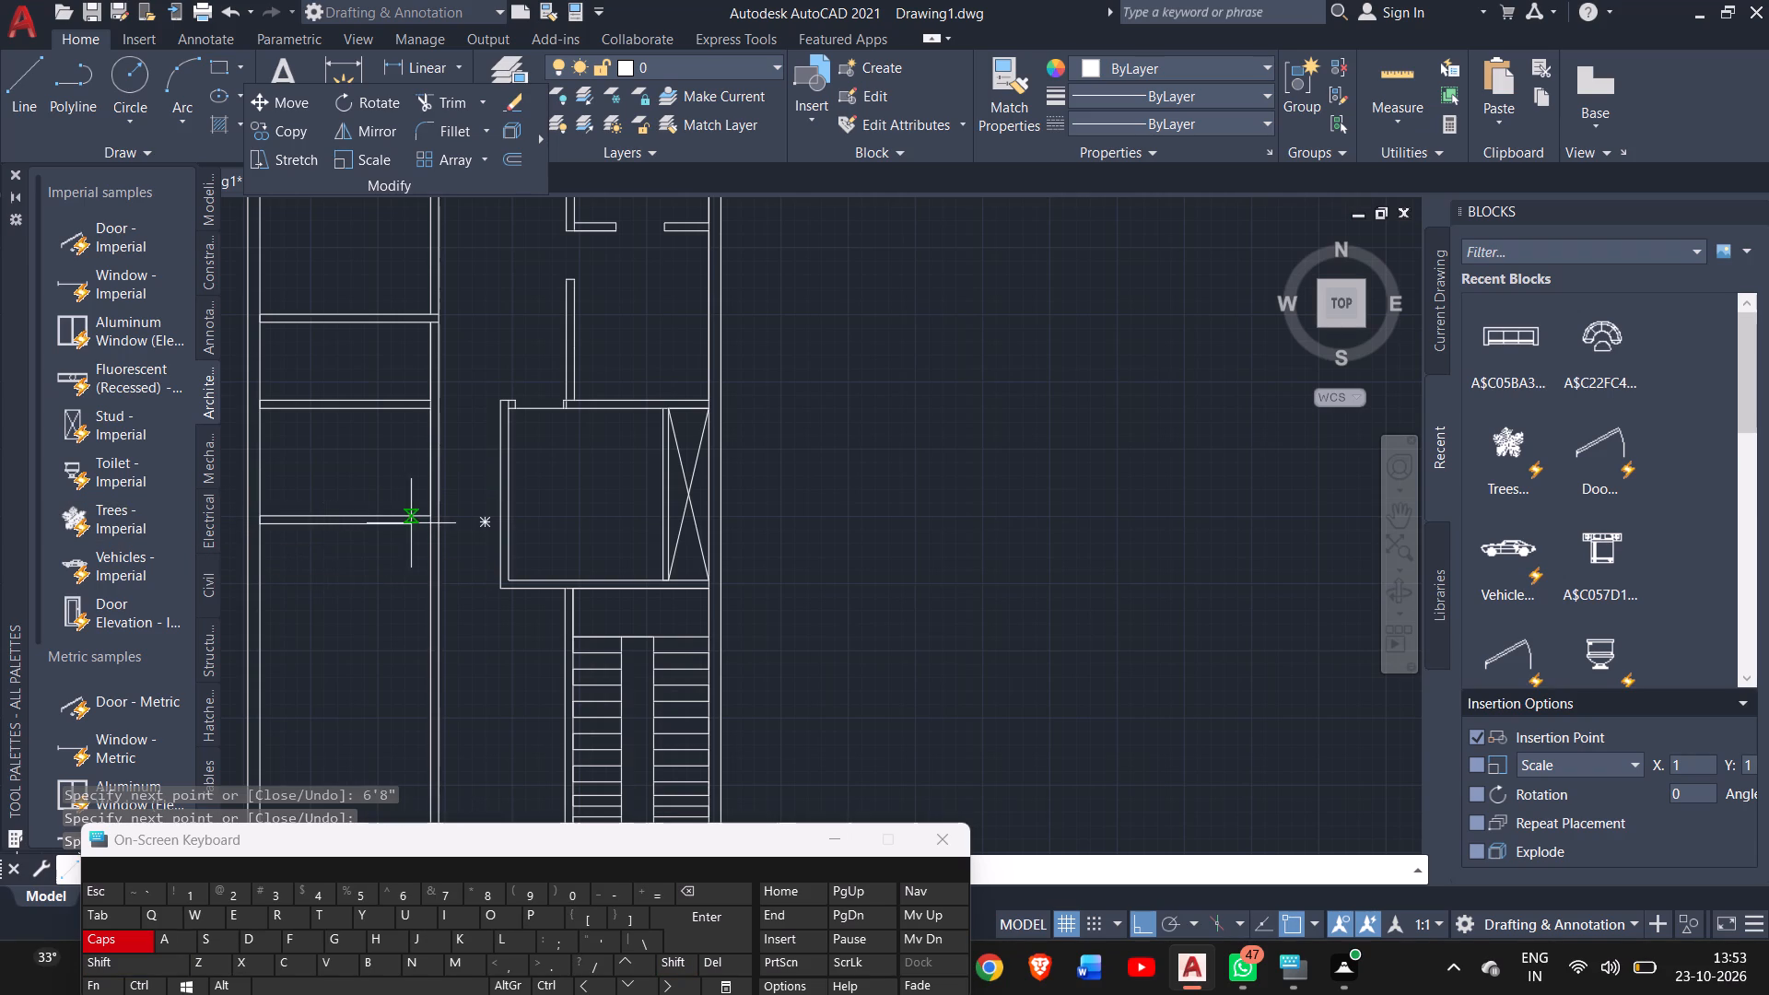
{"action": "left_click", "coordinate": [430, 526]}
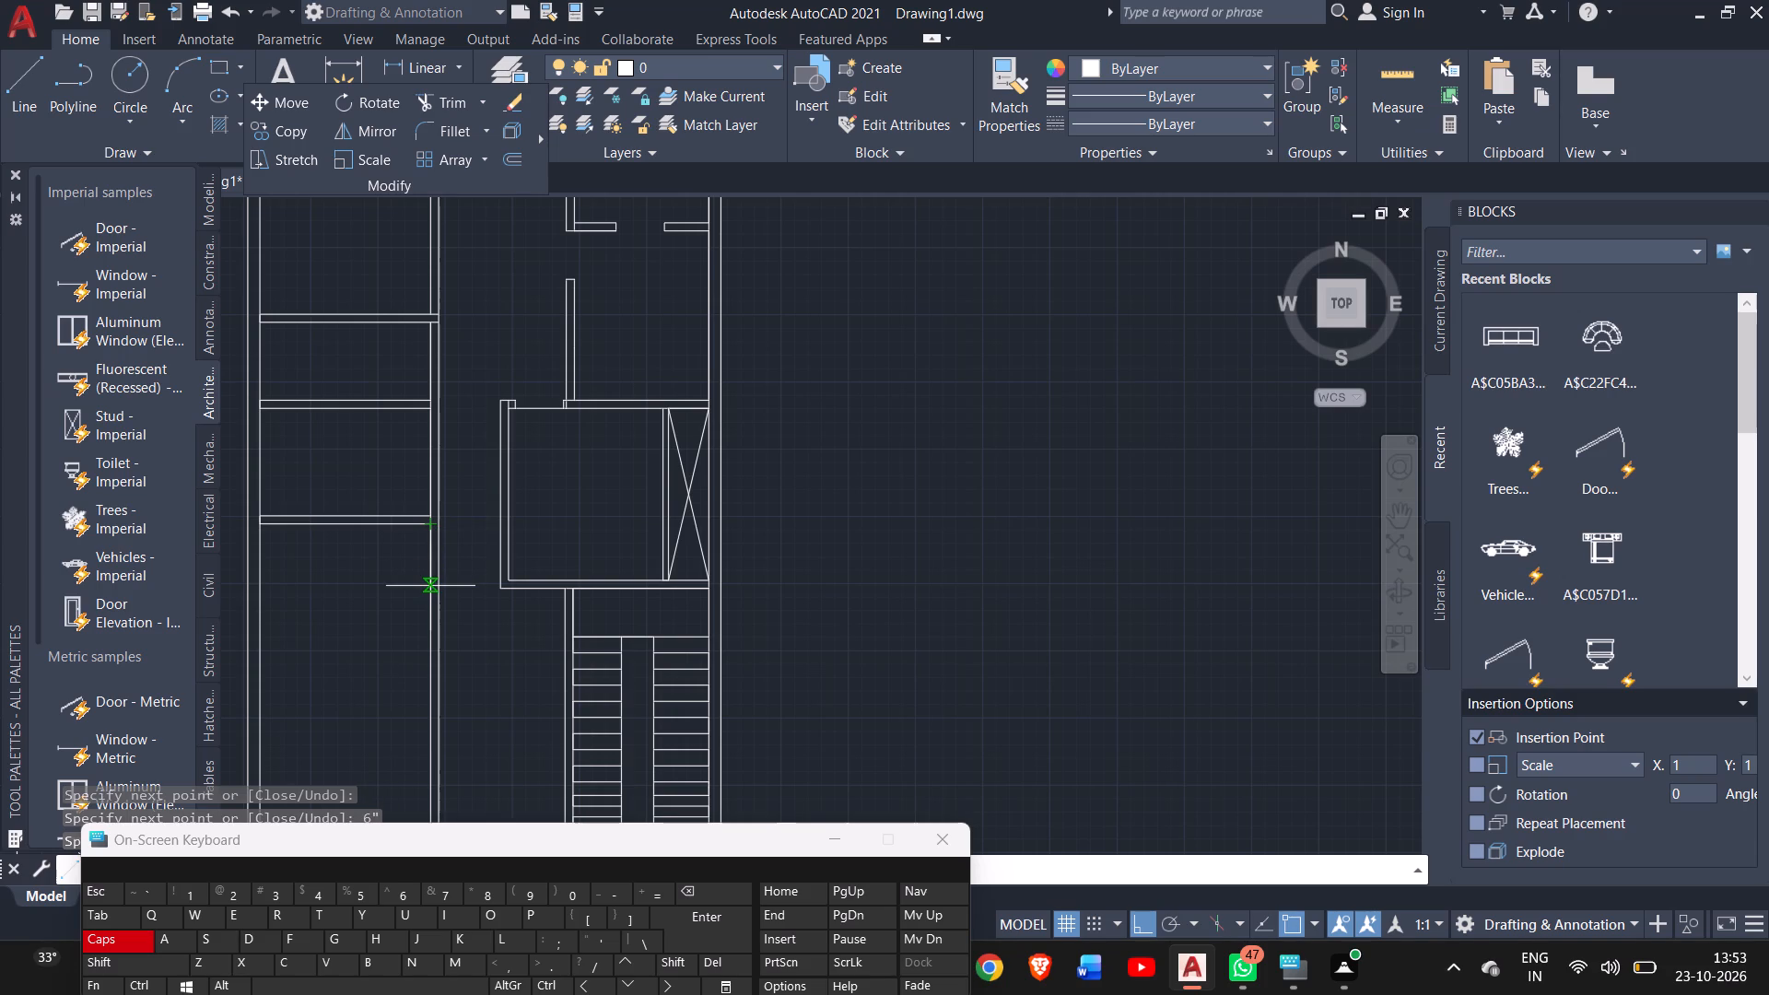
Draw a third 6" thick horizontal partition 4' further down, between the vertical partition and the left outer wall's inner face.
{"action": "type", "text": "4'"}
{"action": "key", "text": "Return"}
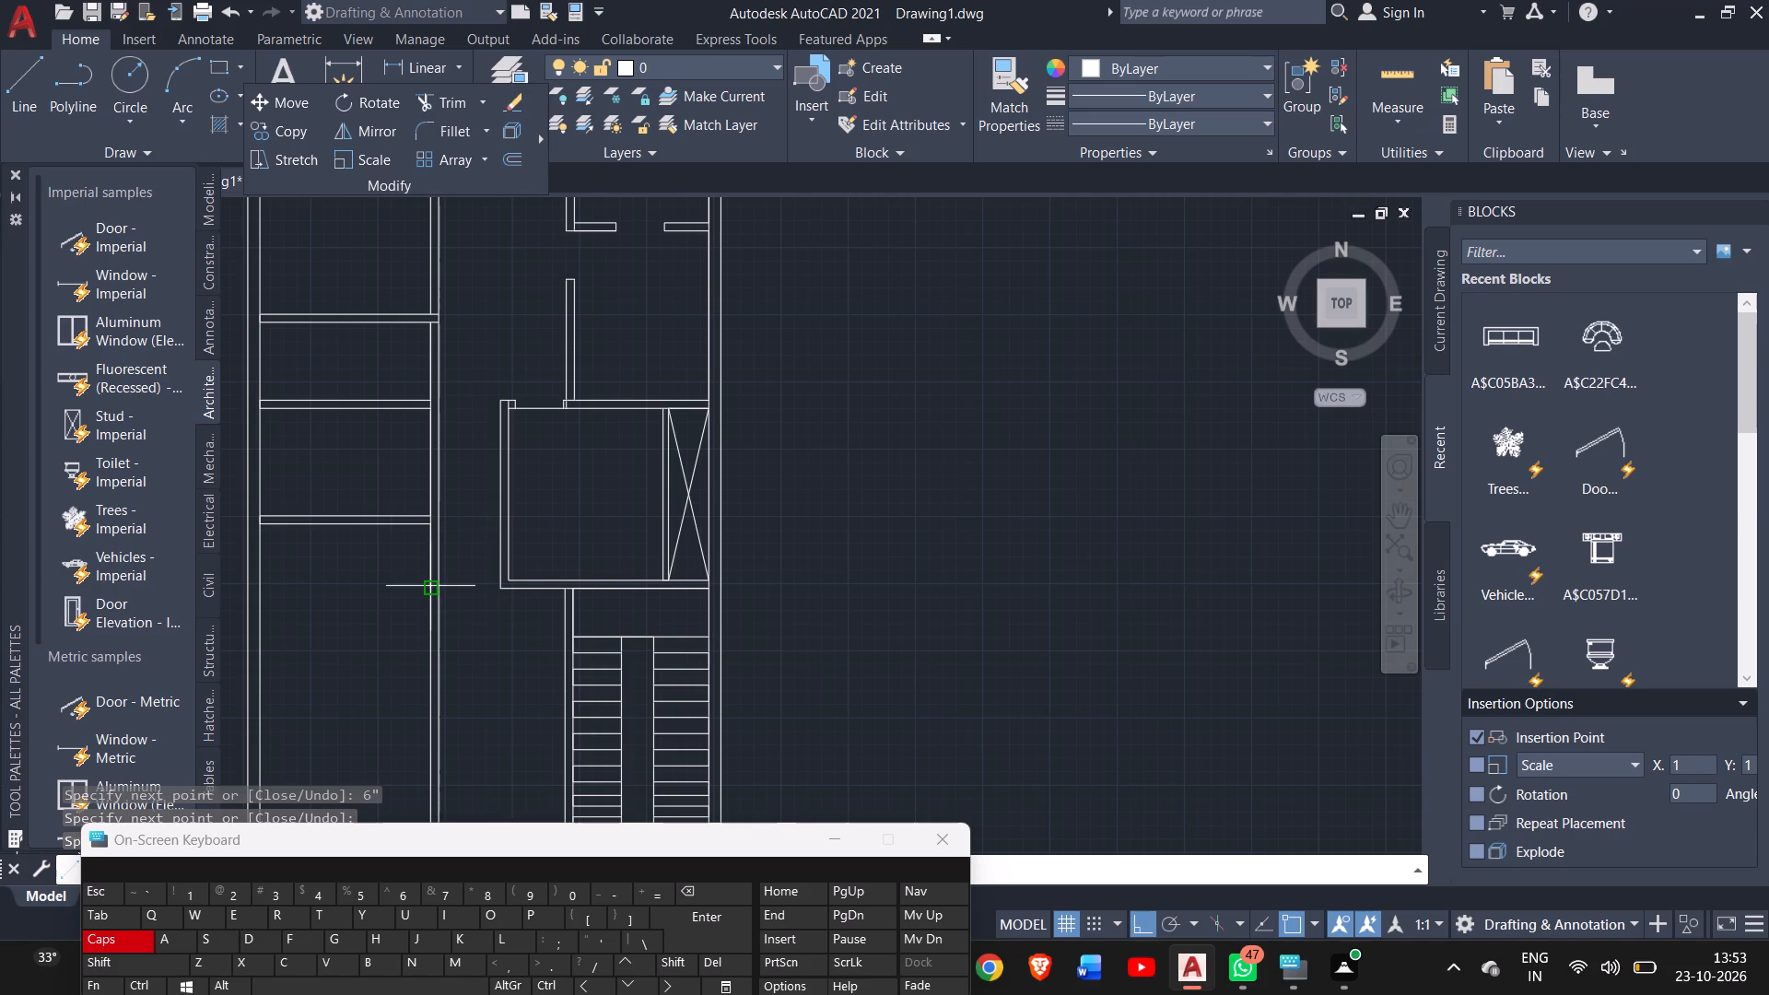
{"action": "left_click", "coordinate": [261, 595]}
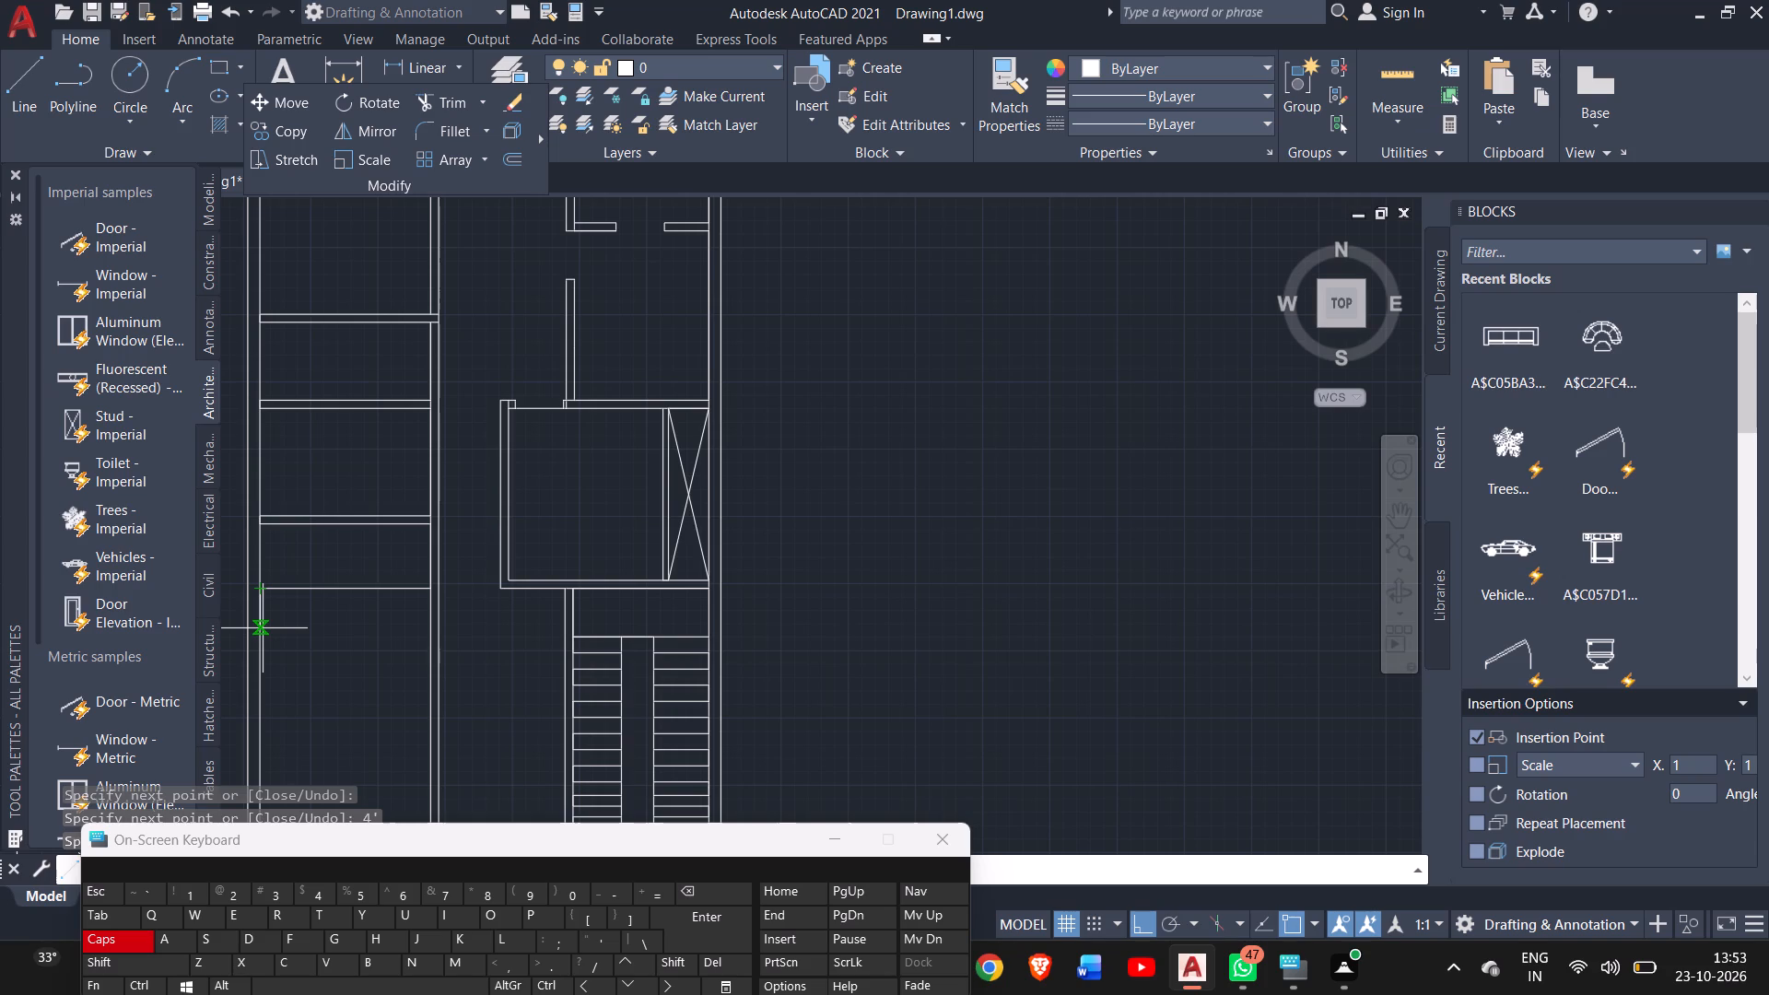
{"action": "key", "text": "6"}
{"action": "key", "text": "shift+quotedbl"}
{"action": "key", "text": "Return"}
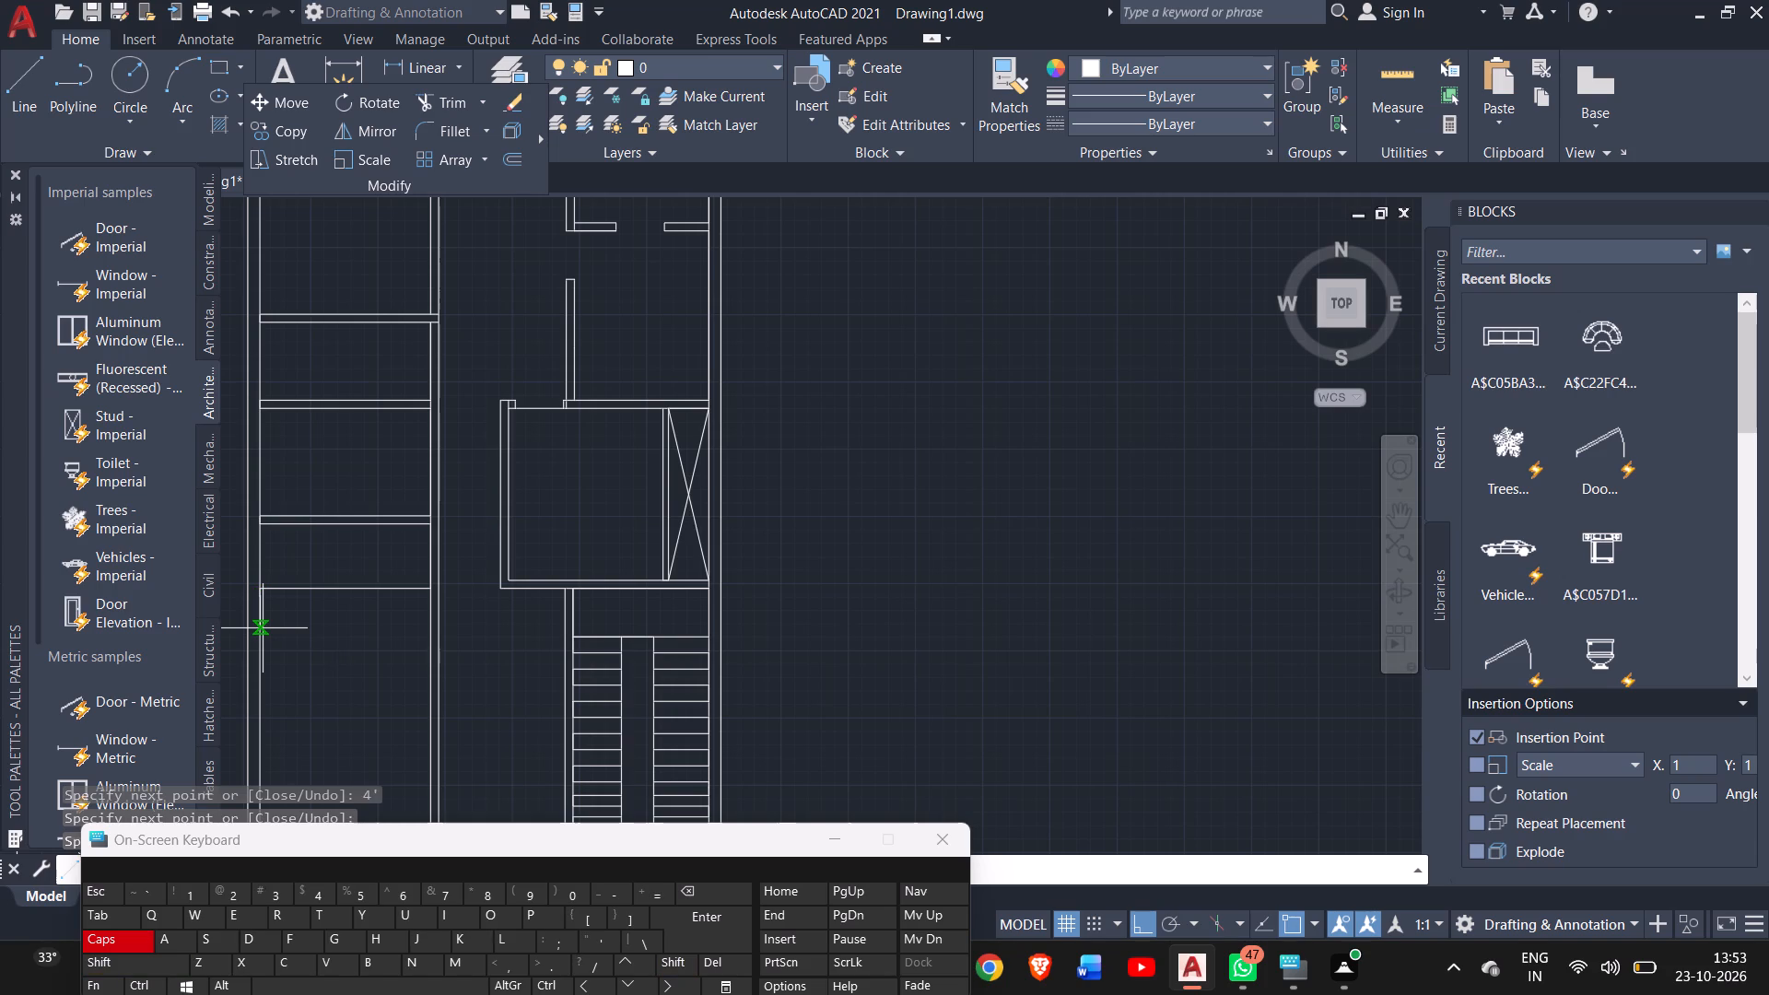
{"action": "left_click", "coordinate": [428, 600]}
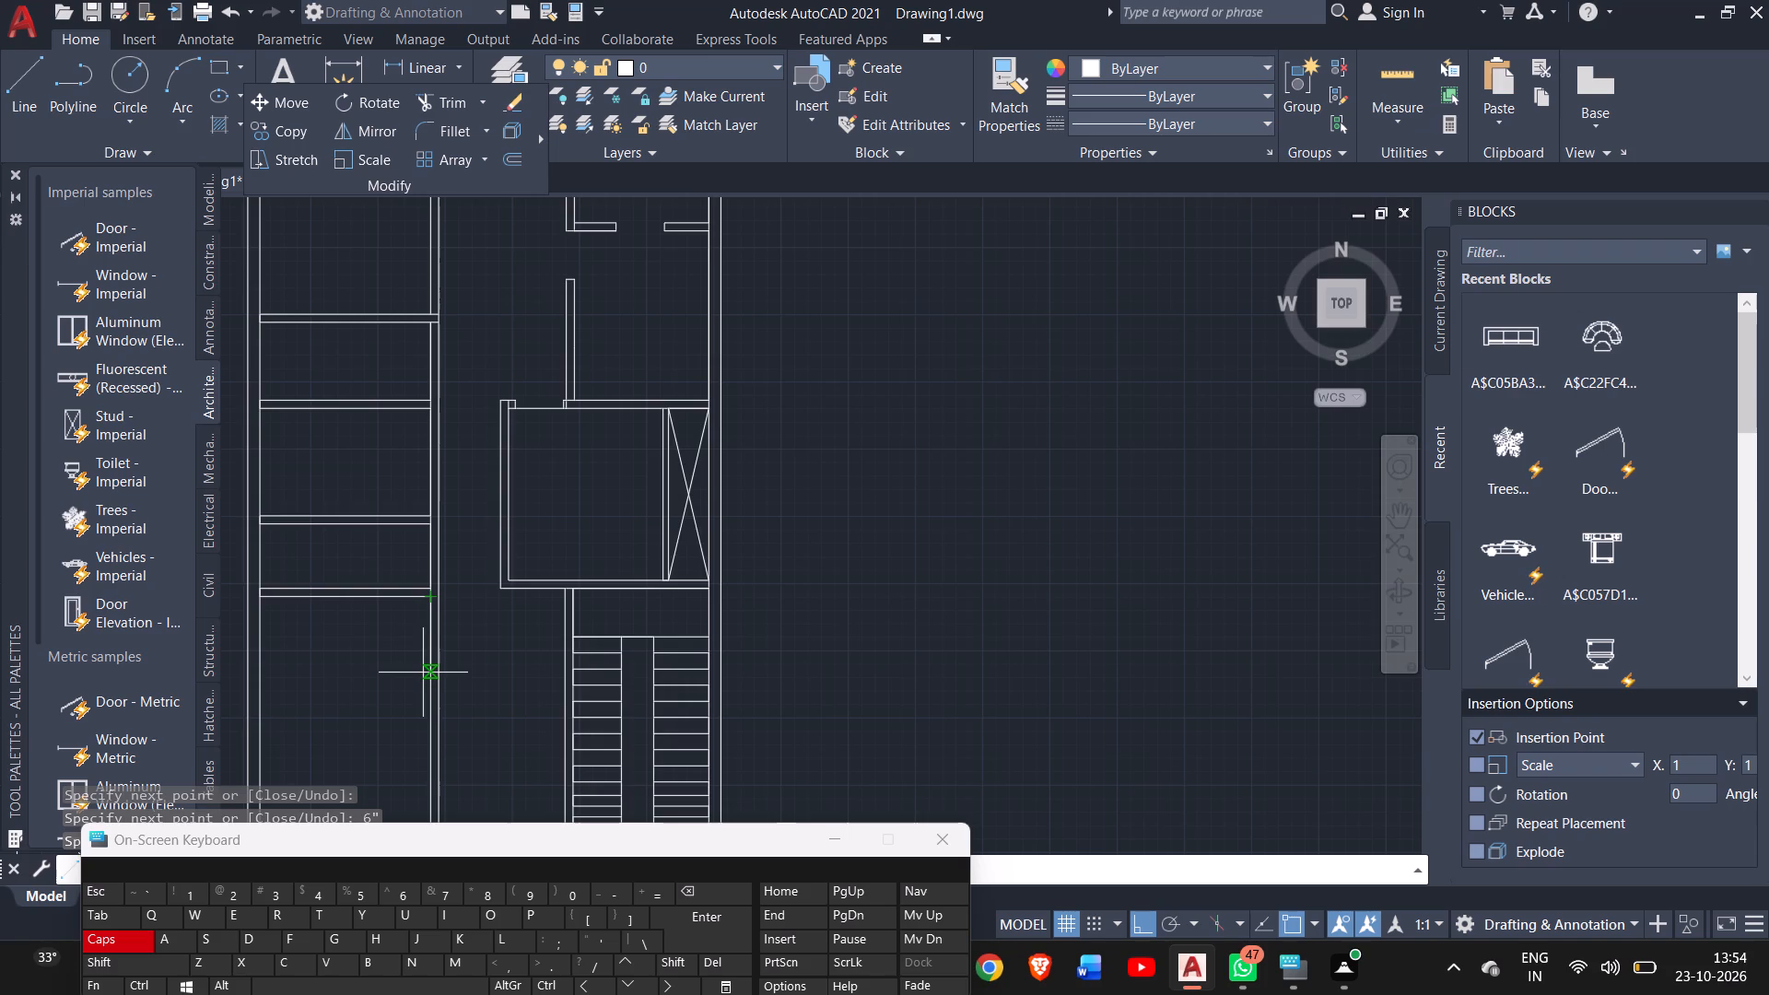
Draw a fourth 6" thick horizontal partition 16' further down, near the plan's bottom, between the vertical partition and the left outer wall.
{"action": "scroll", "coordinate": [423, 673], "scroll_direction": "down", "scroll_amount": 2, "text": "ctrl"}
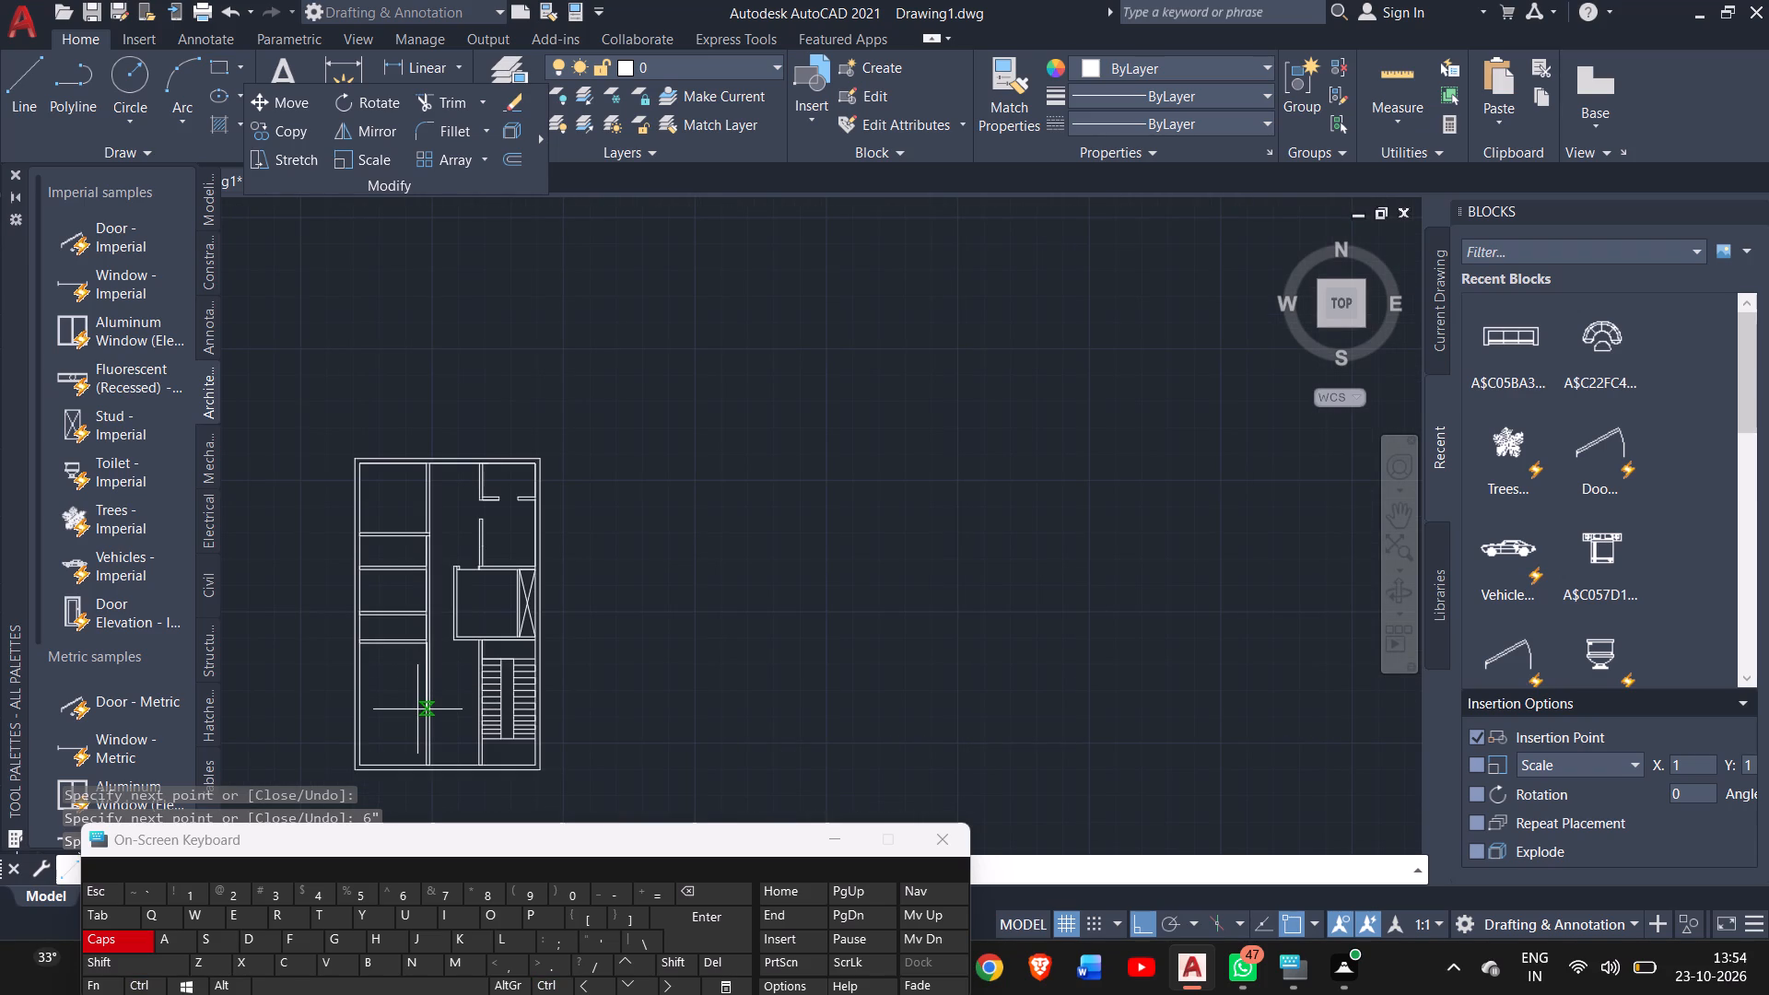
{"action": "type", "text": "16'"}
{"action": "key", "text": "Return"}
{"action": "scroll", "coordinate": [358, 740], "scroll_direction": "up", "scroll_amount": 4, "text": "ctrl"}
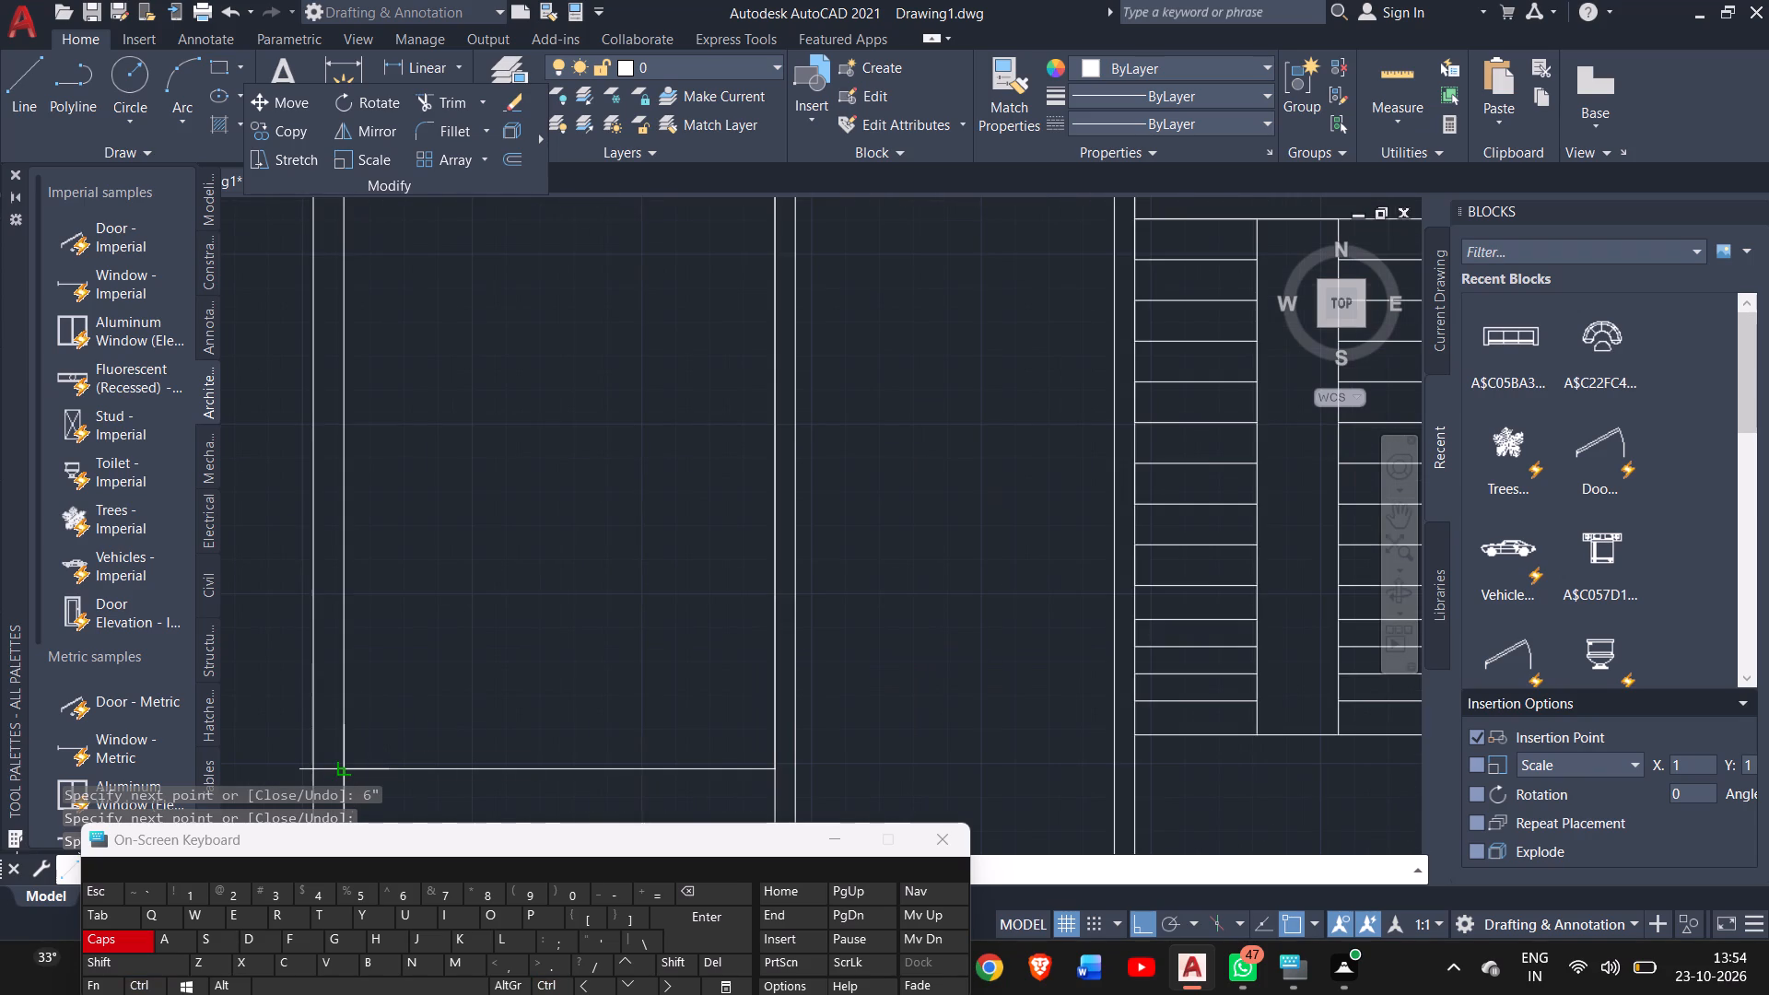
{"action": "left_click", "coordinate": [348, 769]}
{"action": "key", "text": "6"}
{"action": "key", "text": "shift+quotedbl"}
{"action": "key", "text": "Return"}
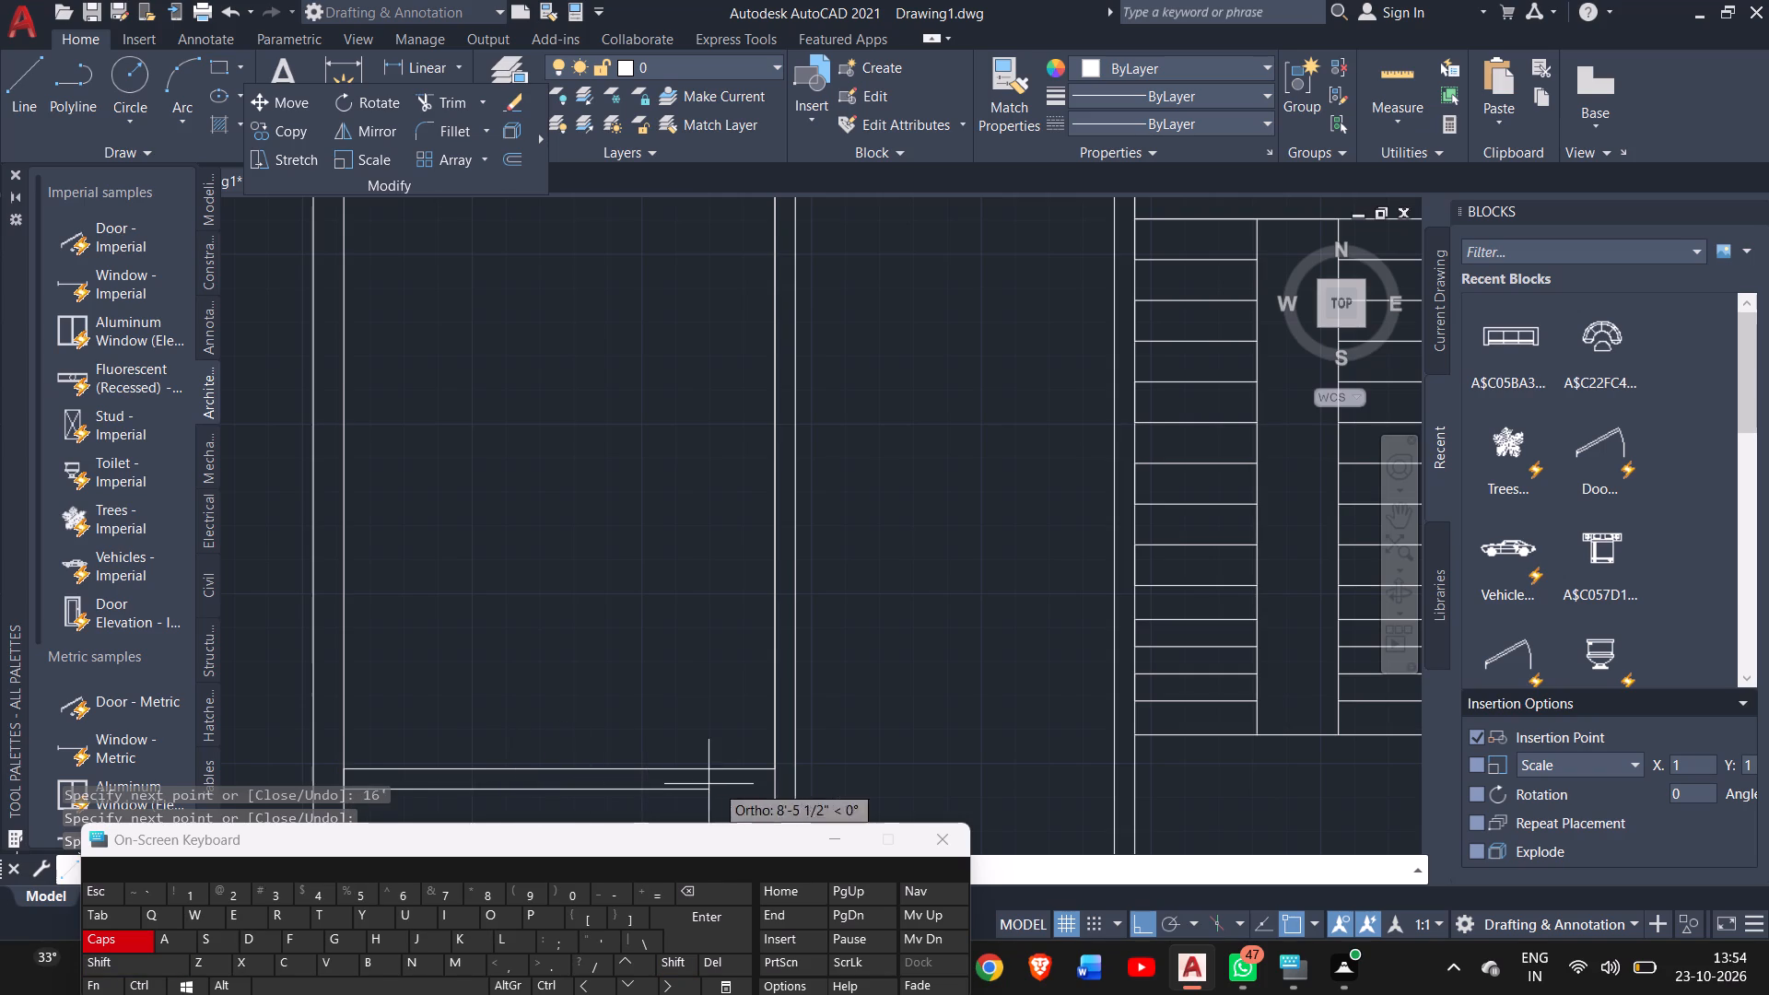
{"action": "left_click", "coordinate": [774, 791]}
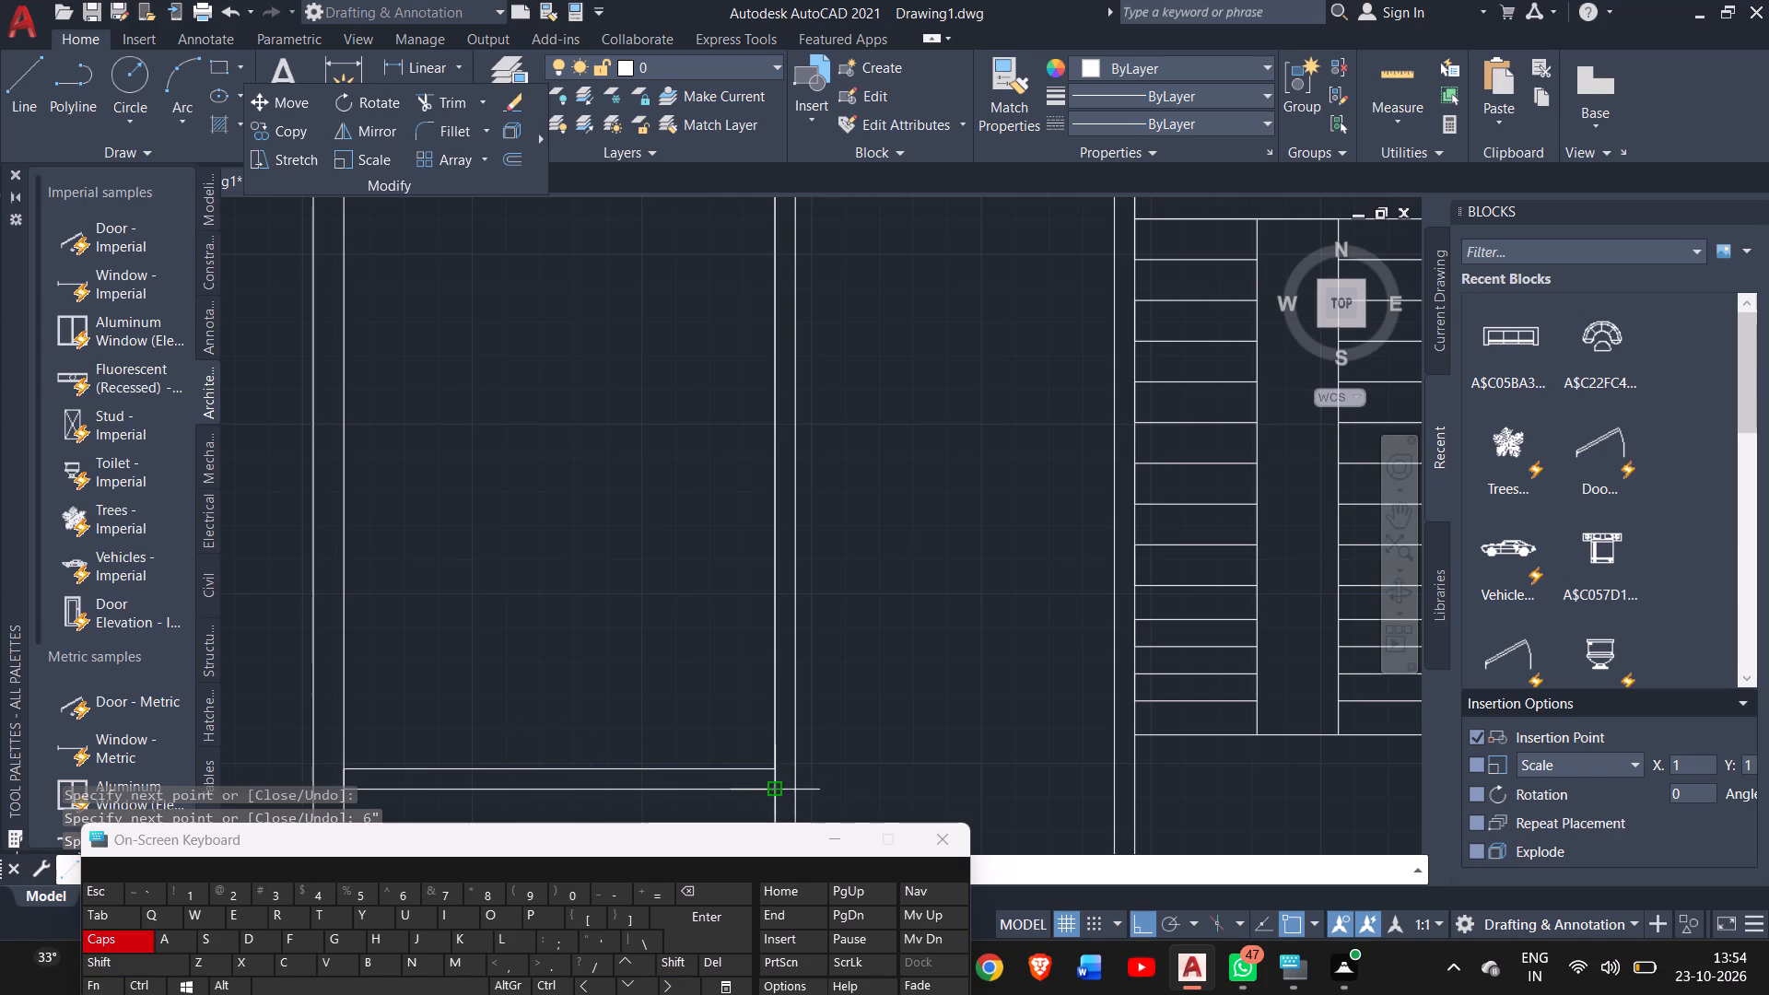
{"action": "right_click", "coordinate": [744, 801]}
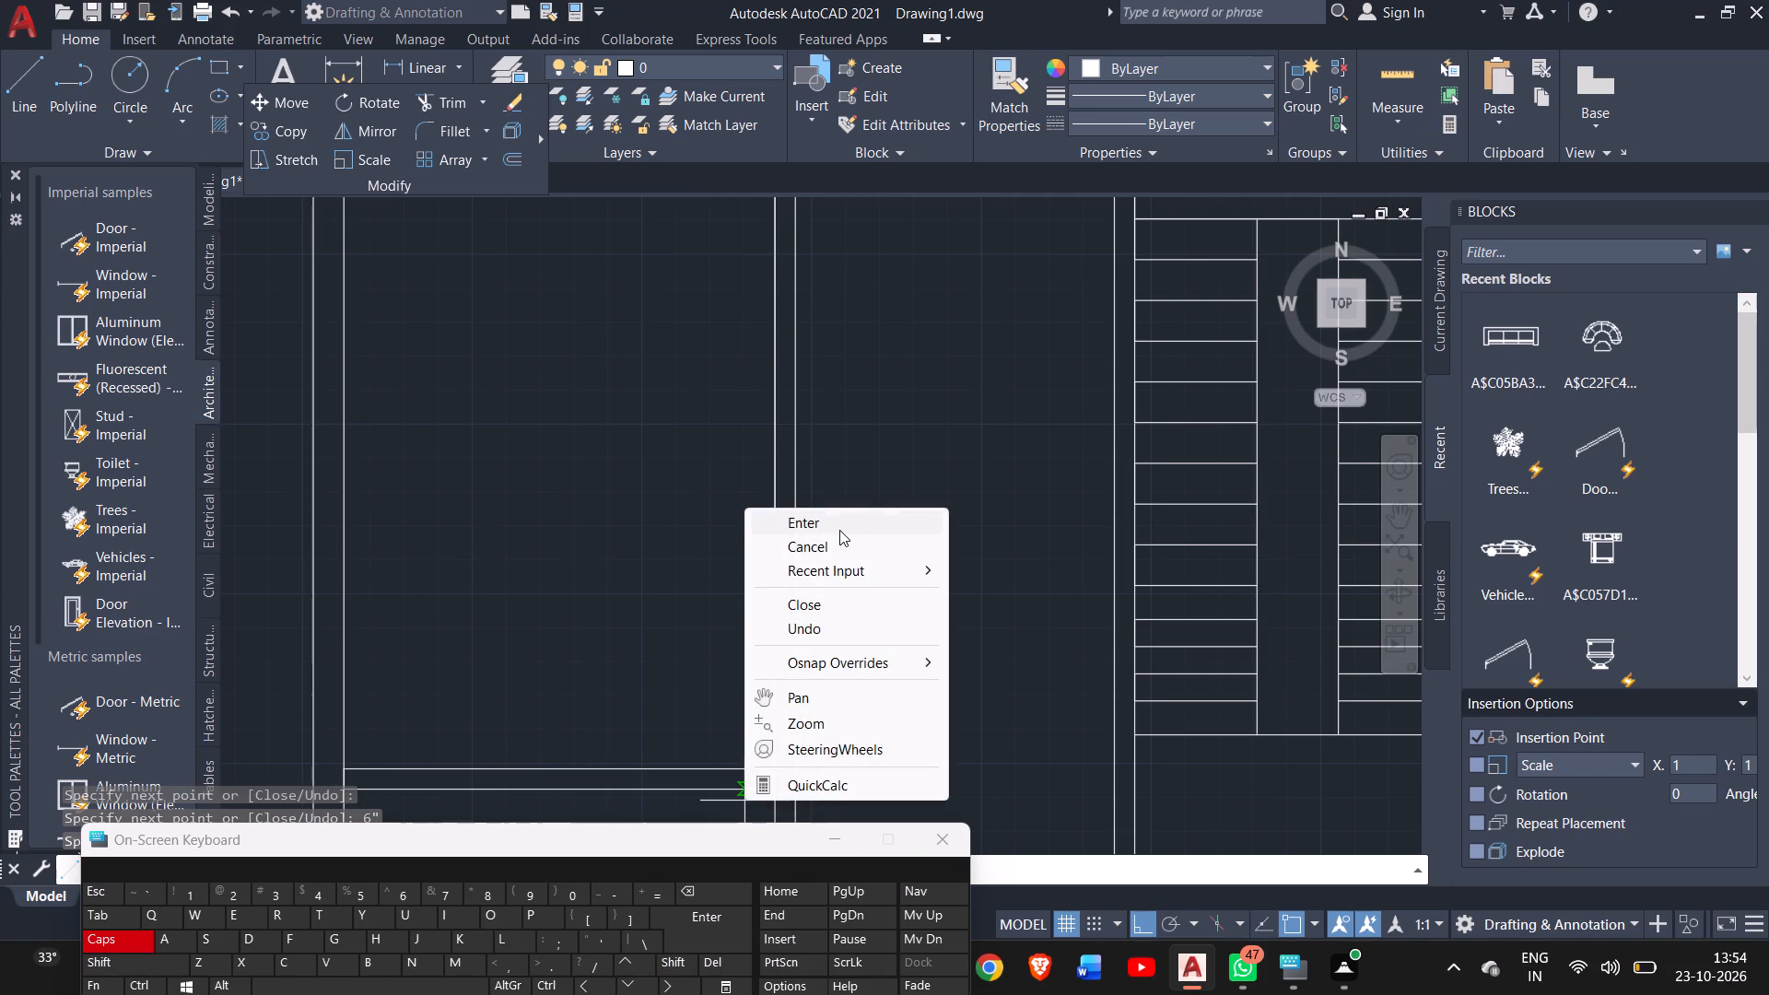
{"action": "left_click", "coordinate": [839, 523]}
Draw a short line across the vertical partition's thickness, 3' above the upper face of the top-left room's lower wall, marking an opening edge.
{"action": "scroll", "coordinate": [746, 556], "scroll_direction": "down", "scroll_amount": 4, "text": "ctrl"}
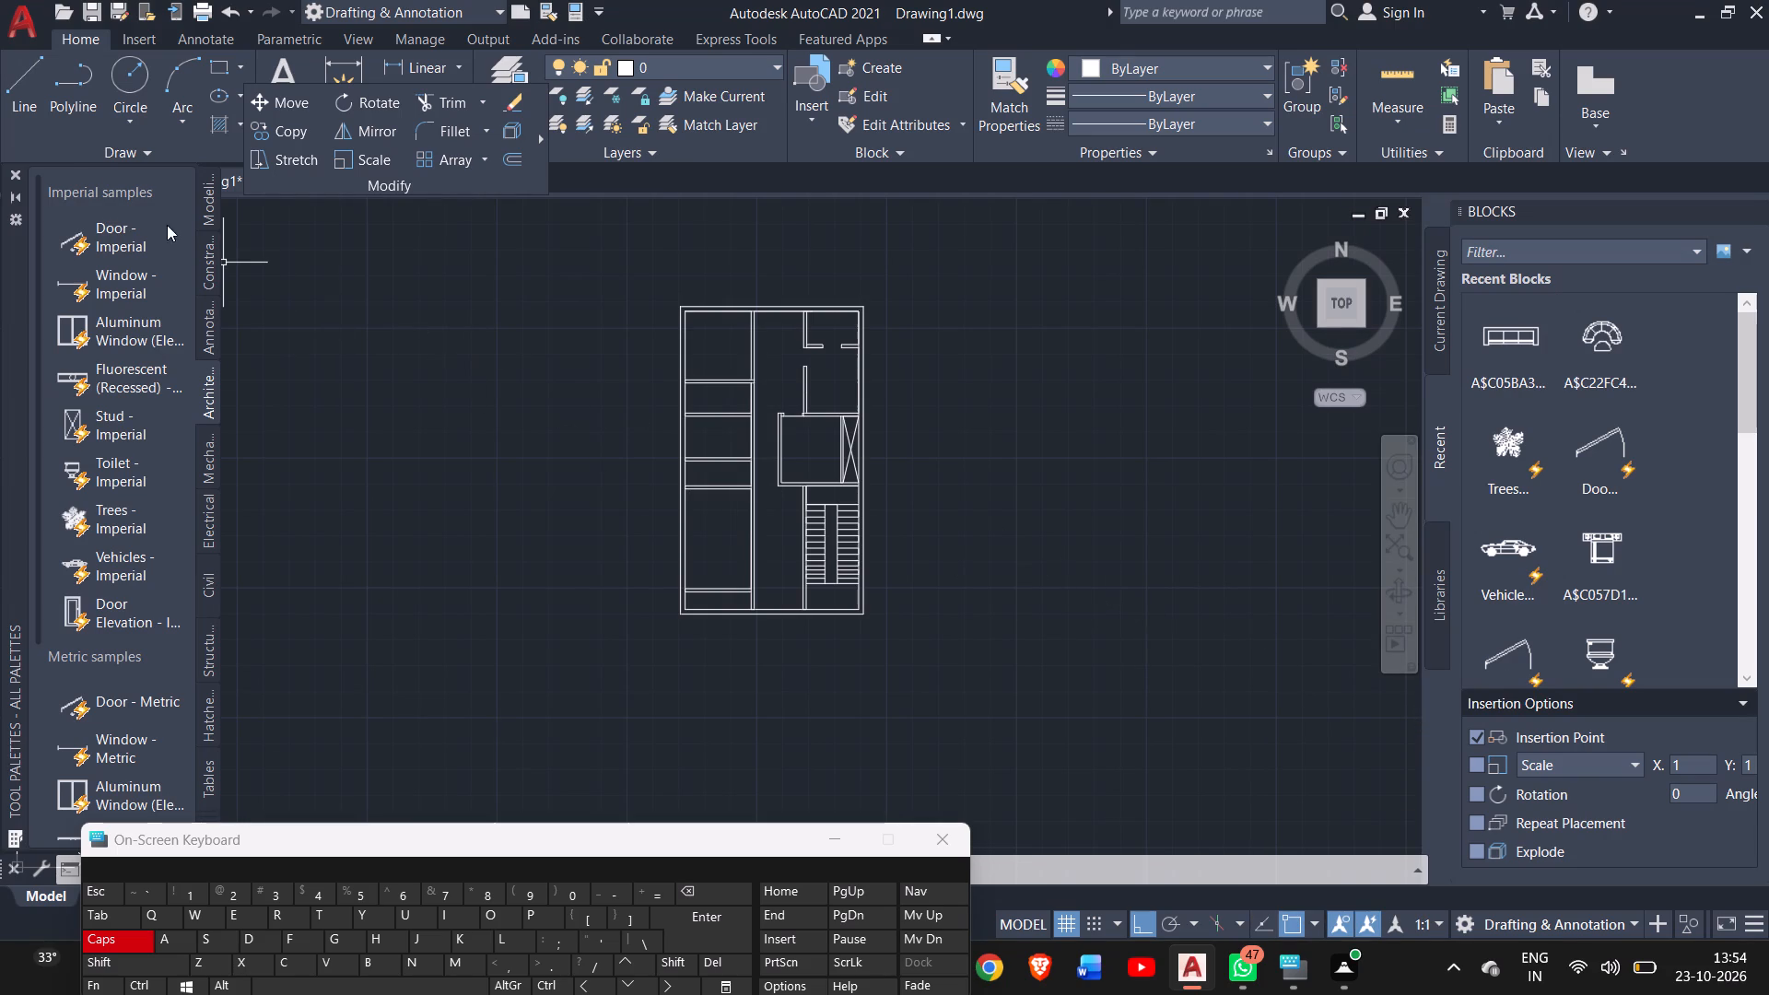
{"action": "left_click", "coordinate": [28, 111]}
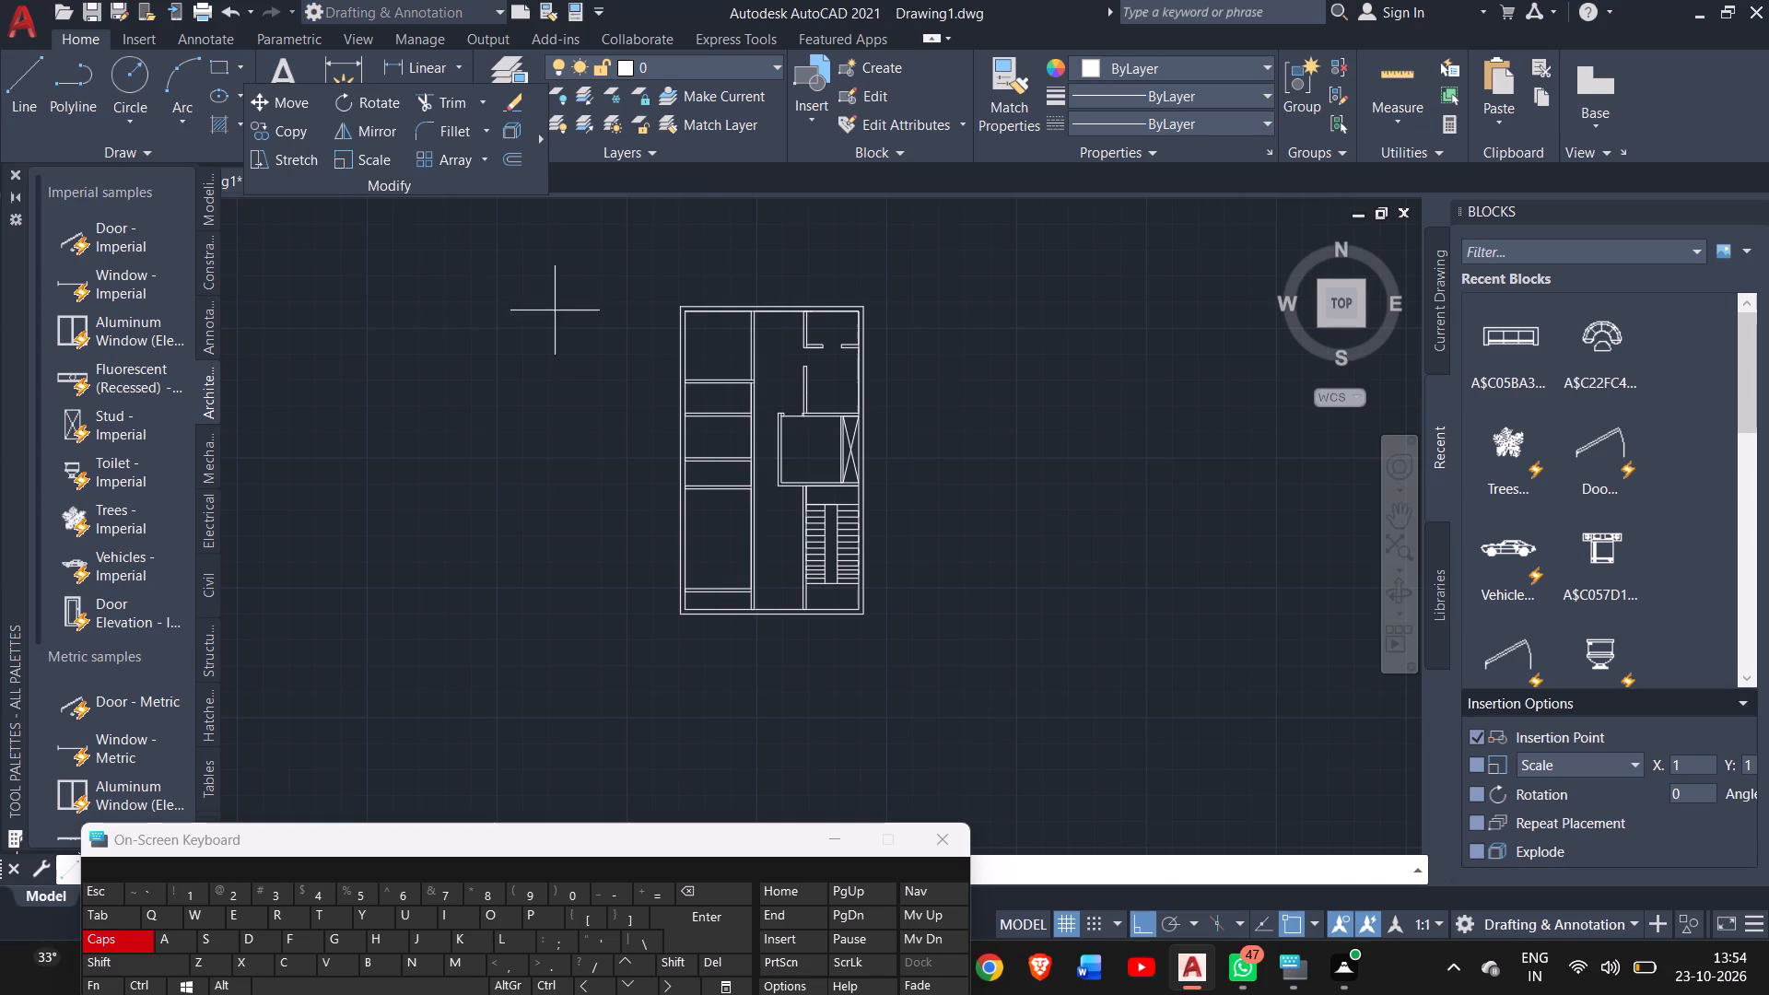
{"action": "scroll", "coordinate": [697, 358], "scroll_direction": "up", "scroll_amount": 4, "text": "ctrl"}
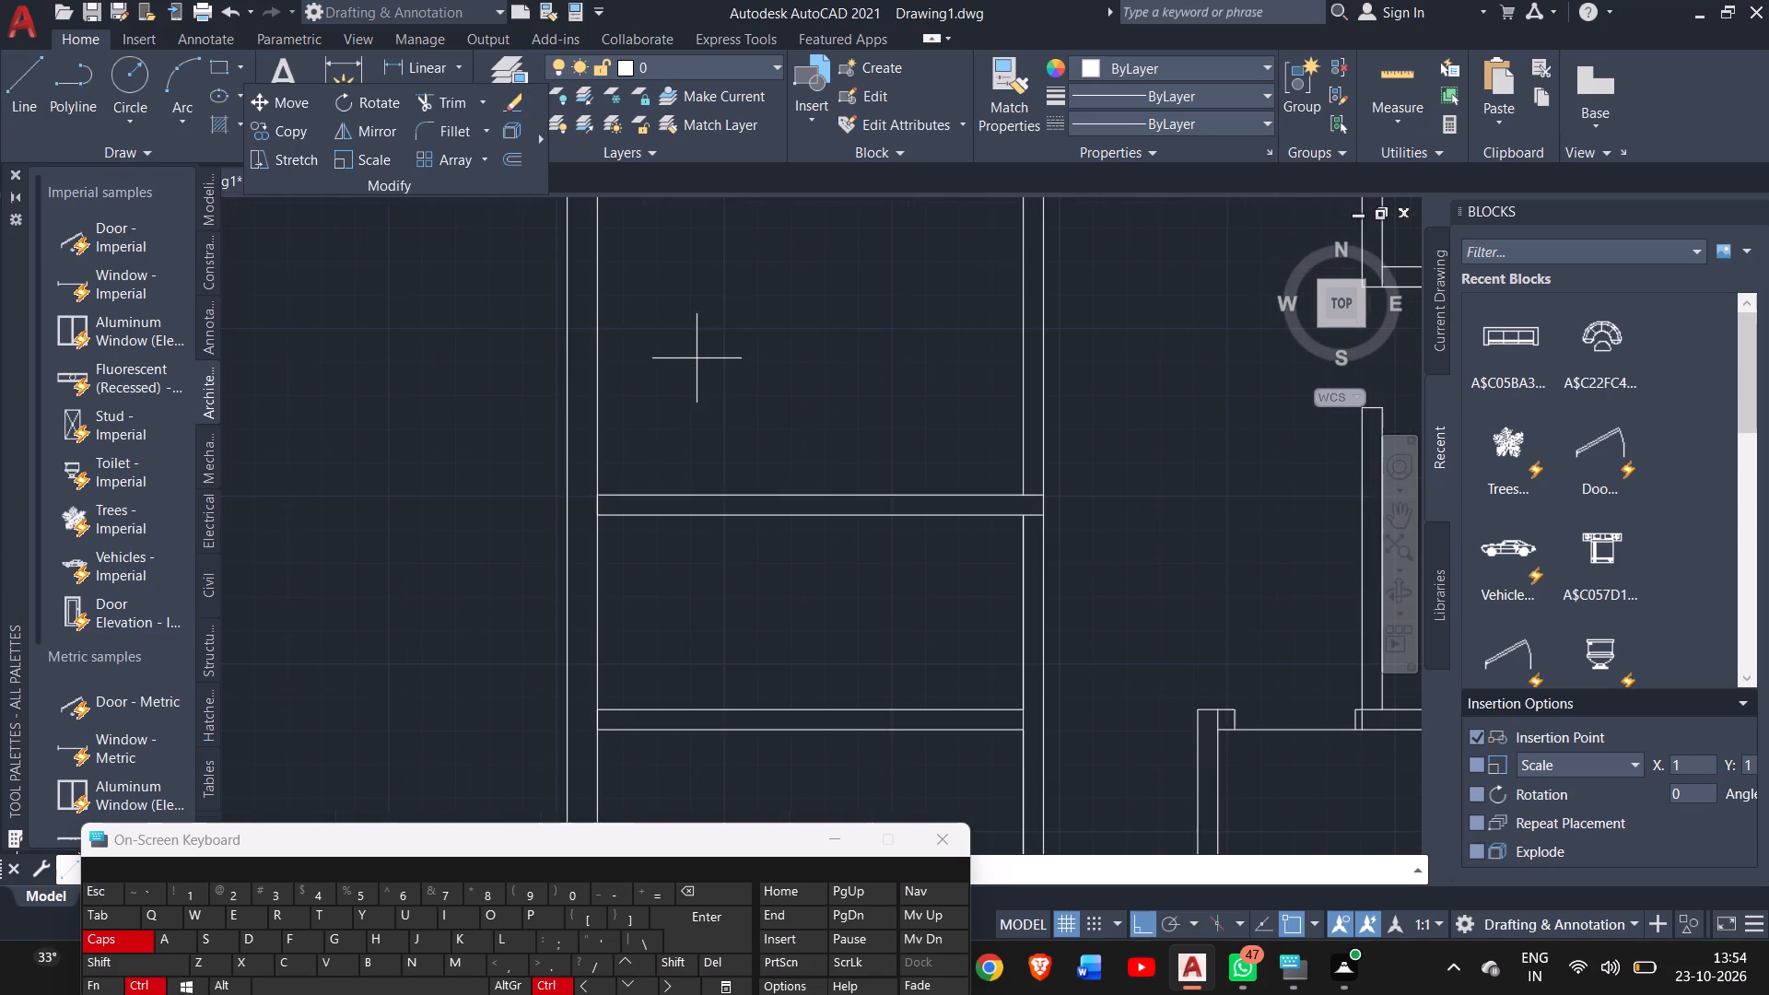
{"action": "left_click_drag", "start_coordinate": [1048, 490], "coordinate": [1049, 409]}
{"action": "type", "text": "3'"}
{"action": "key", "text": "Return"}
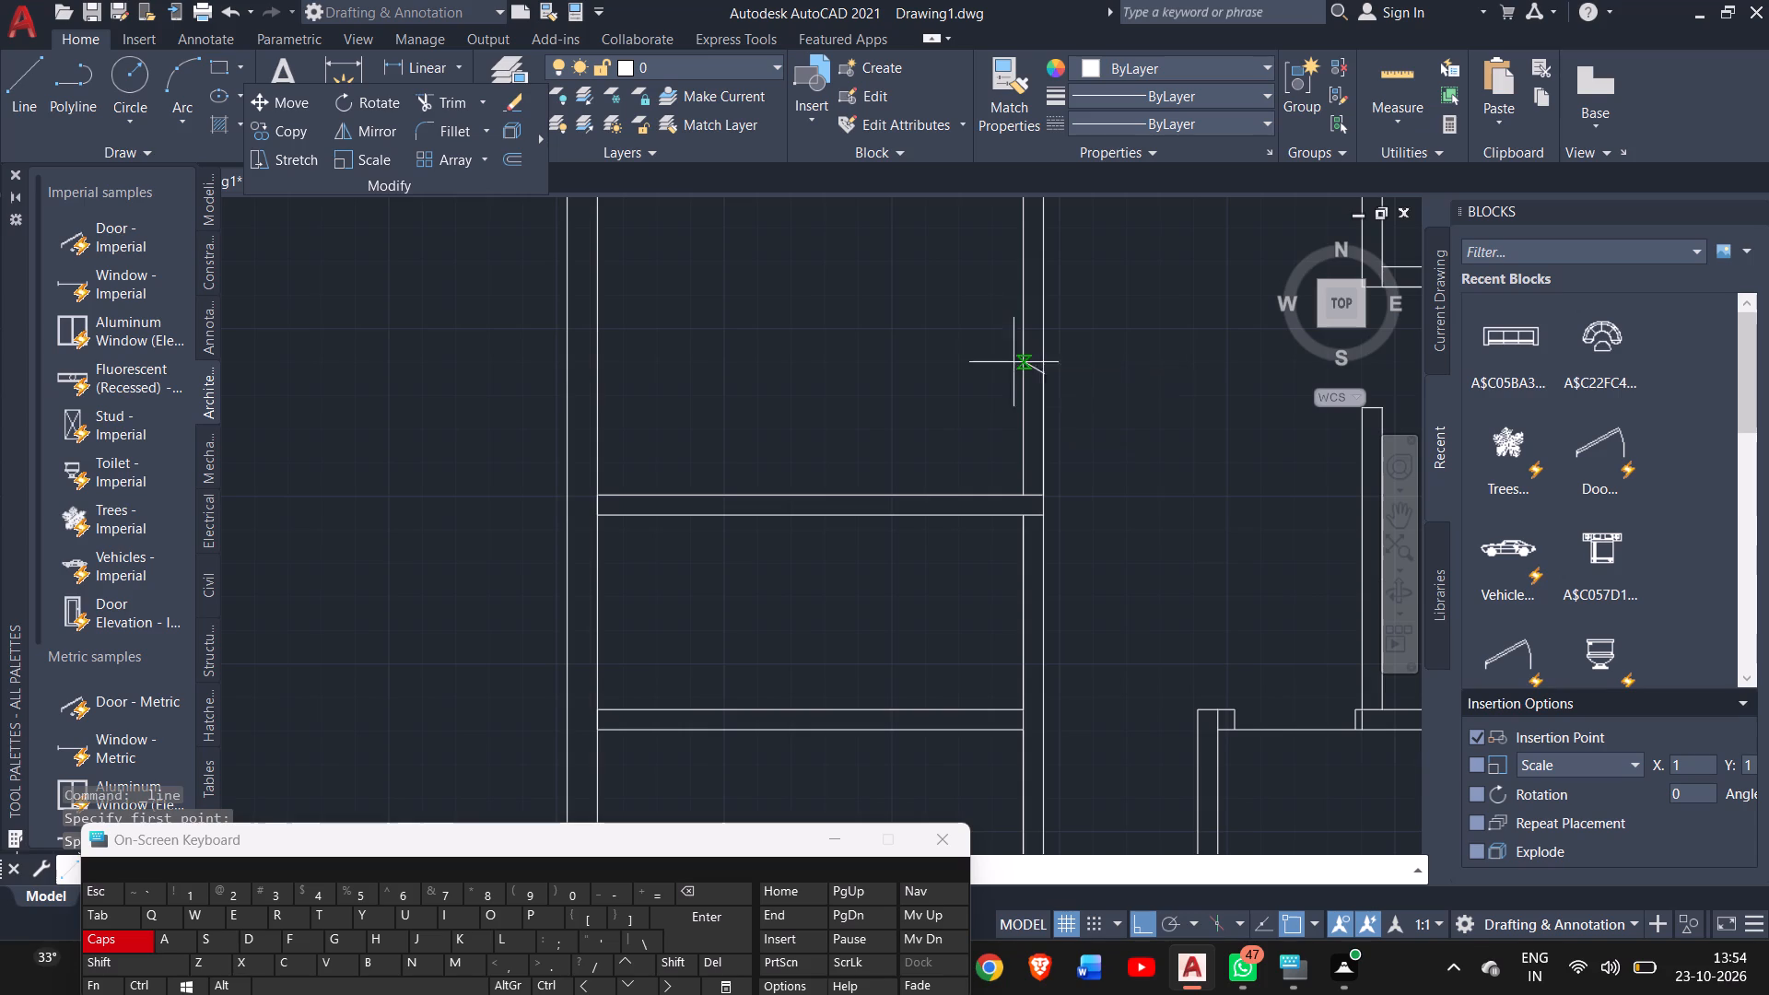
{"action": "left_click", "coordinate": [1025, 371]}
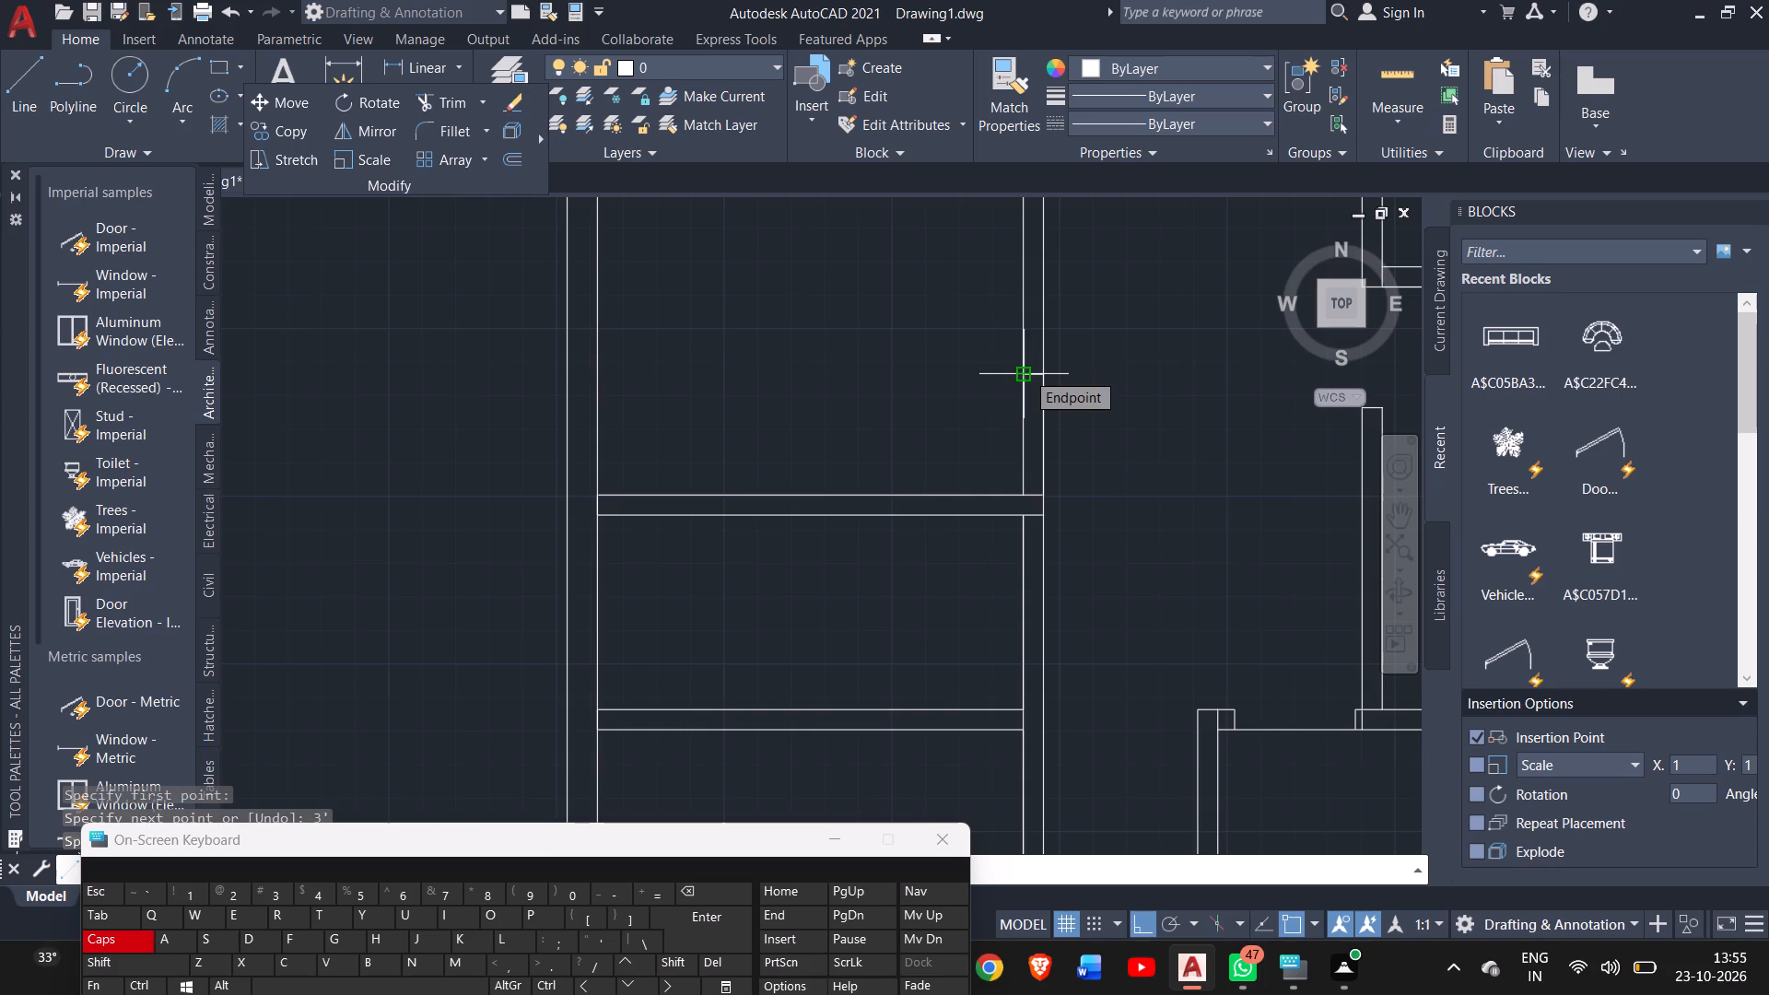
{"action": "right_click", "coordinate": [978, 373]}
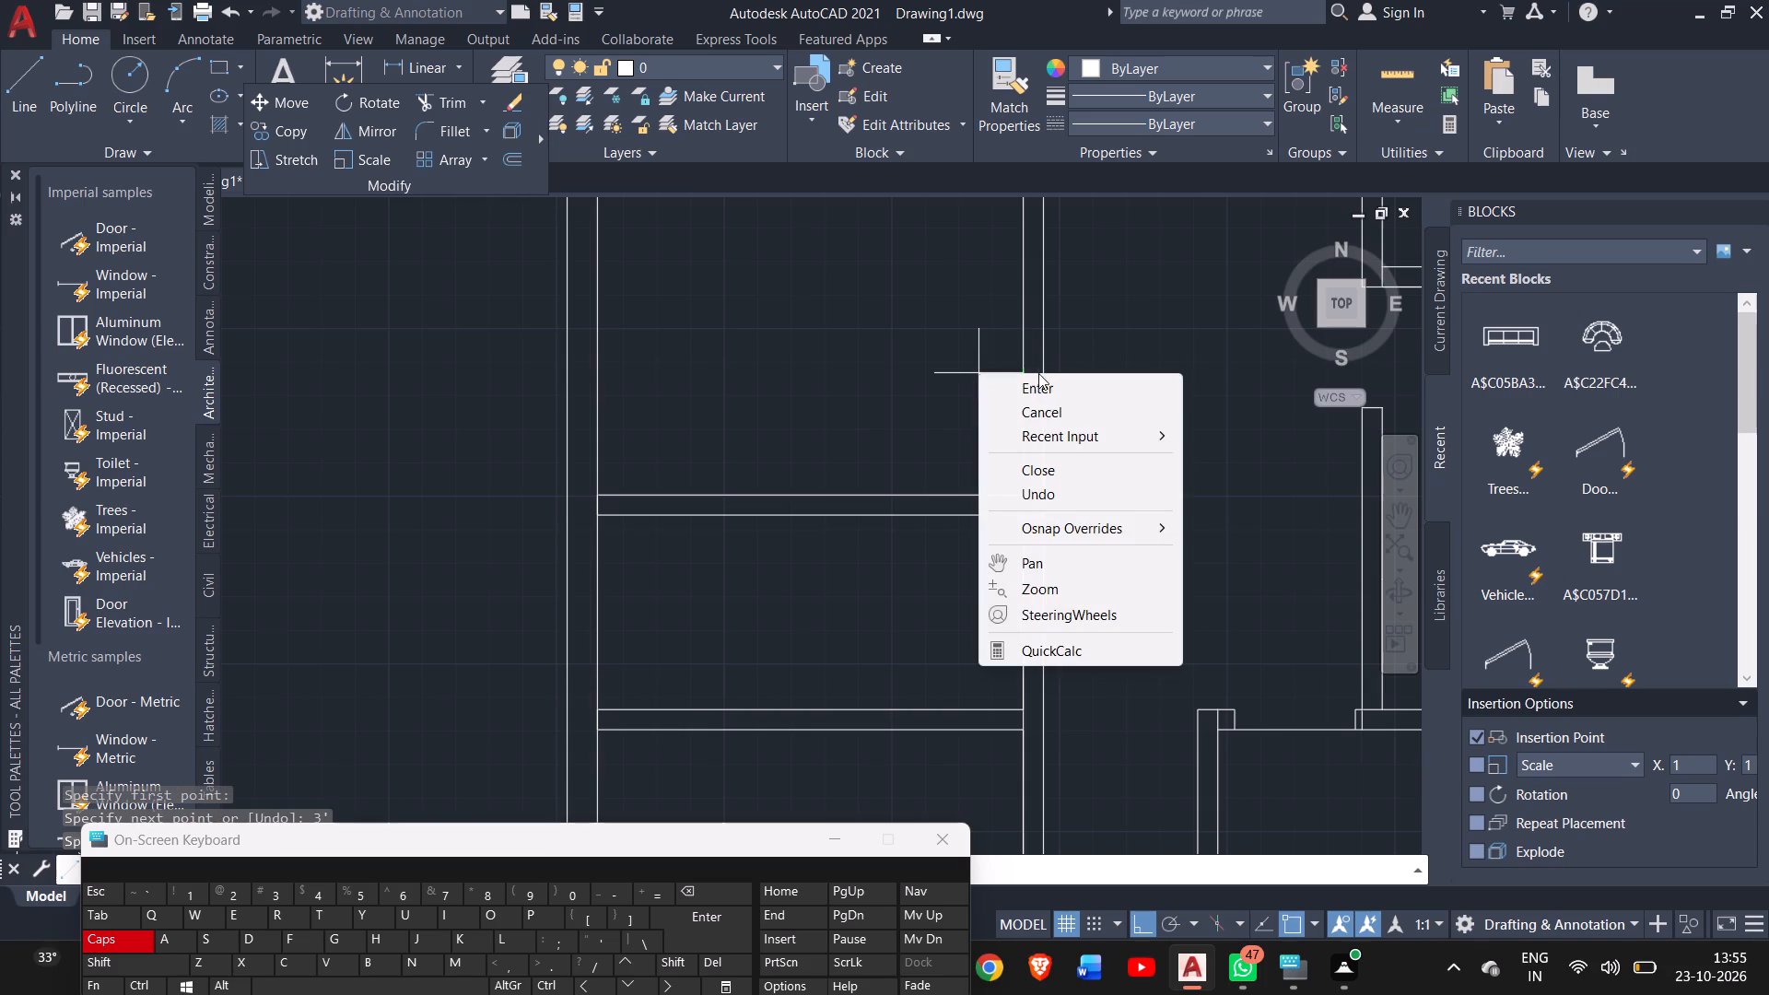
{"action": "left_click", "coordinate": [1037, 392]}
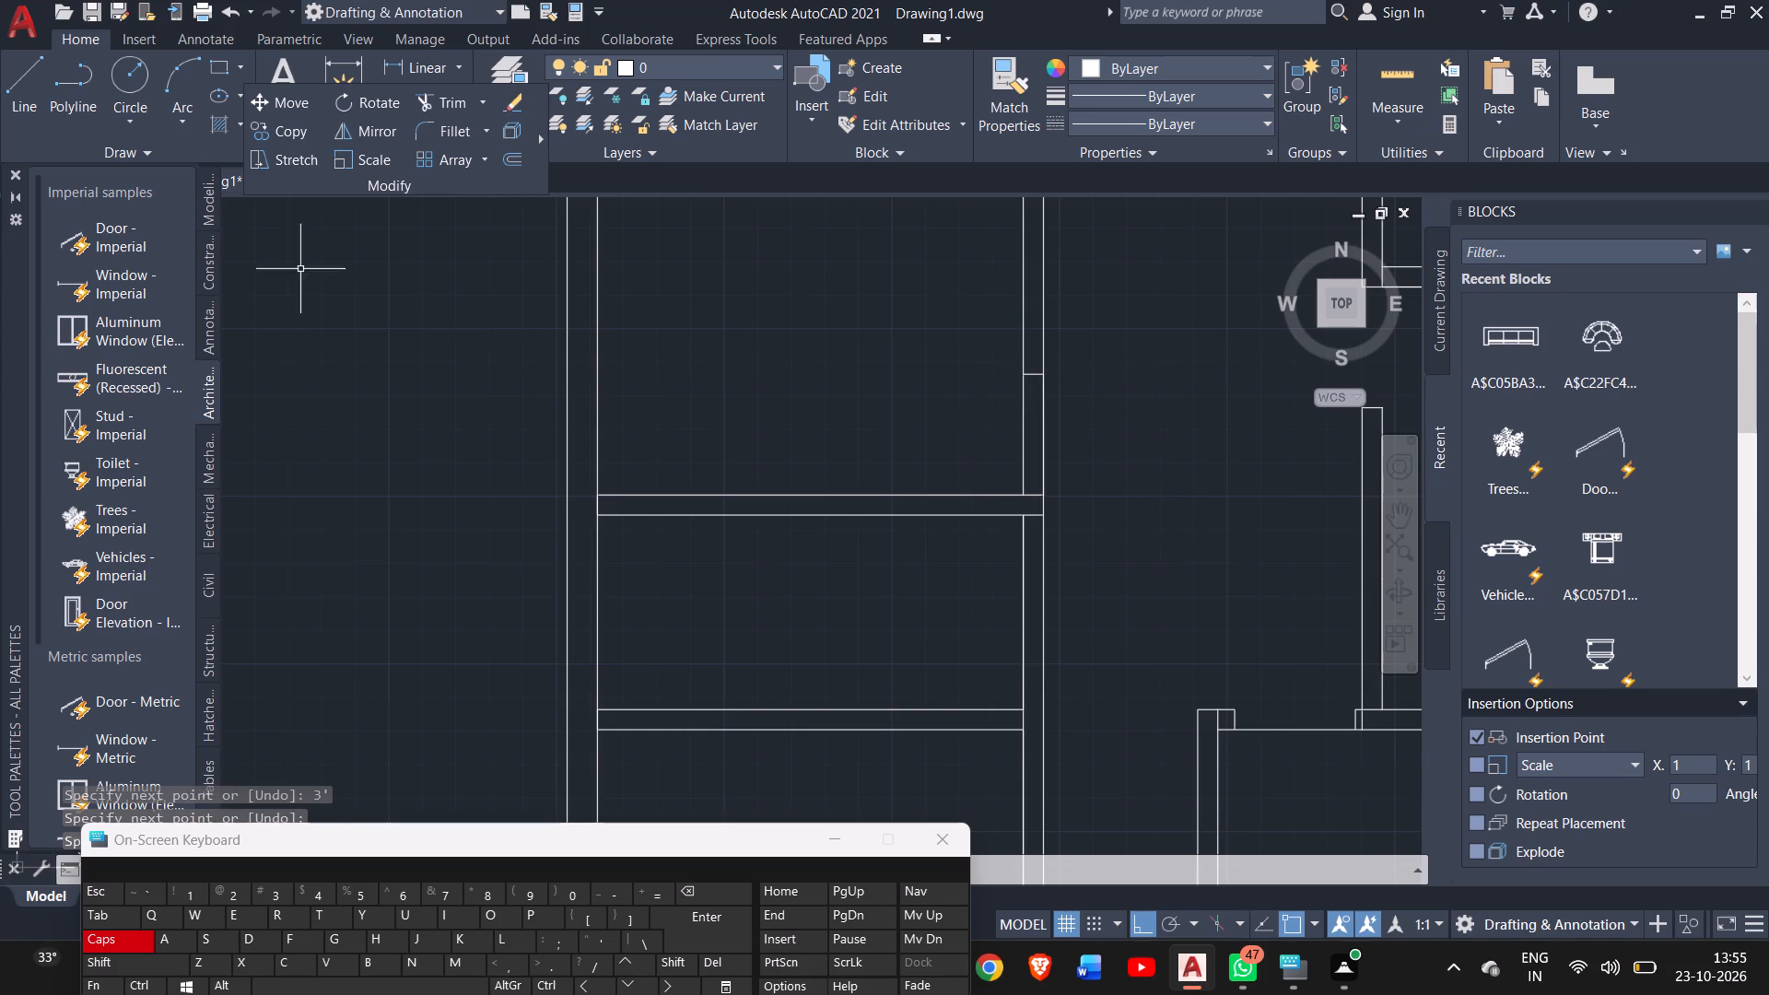
Draw lines across the vertical partition marking a 3' opening, starting just below the second horizontal partition from the plan's top.
{"action": "left_click", "coordinate": [32, 112]}
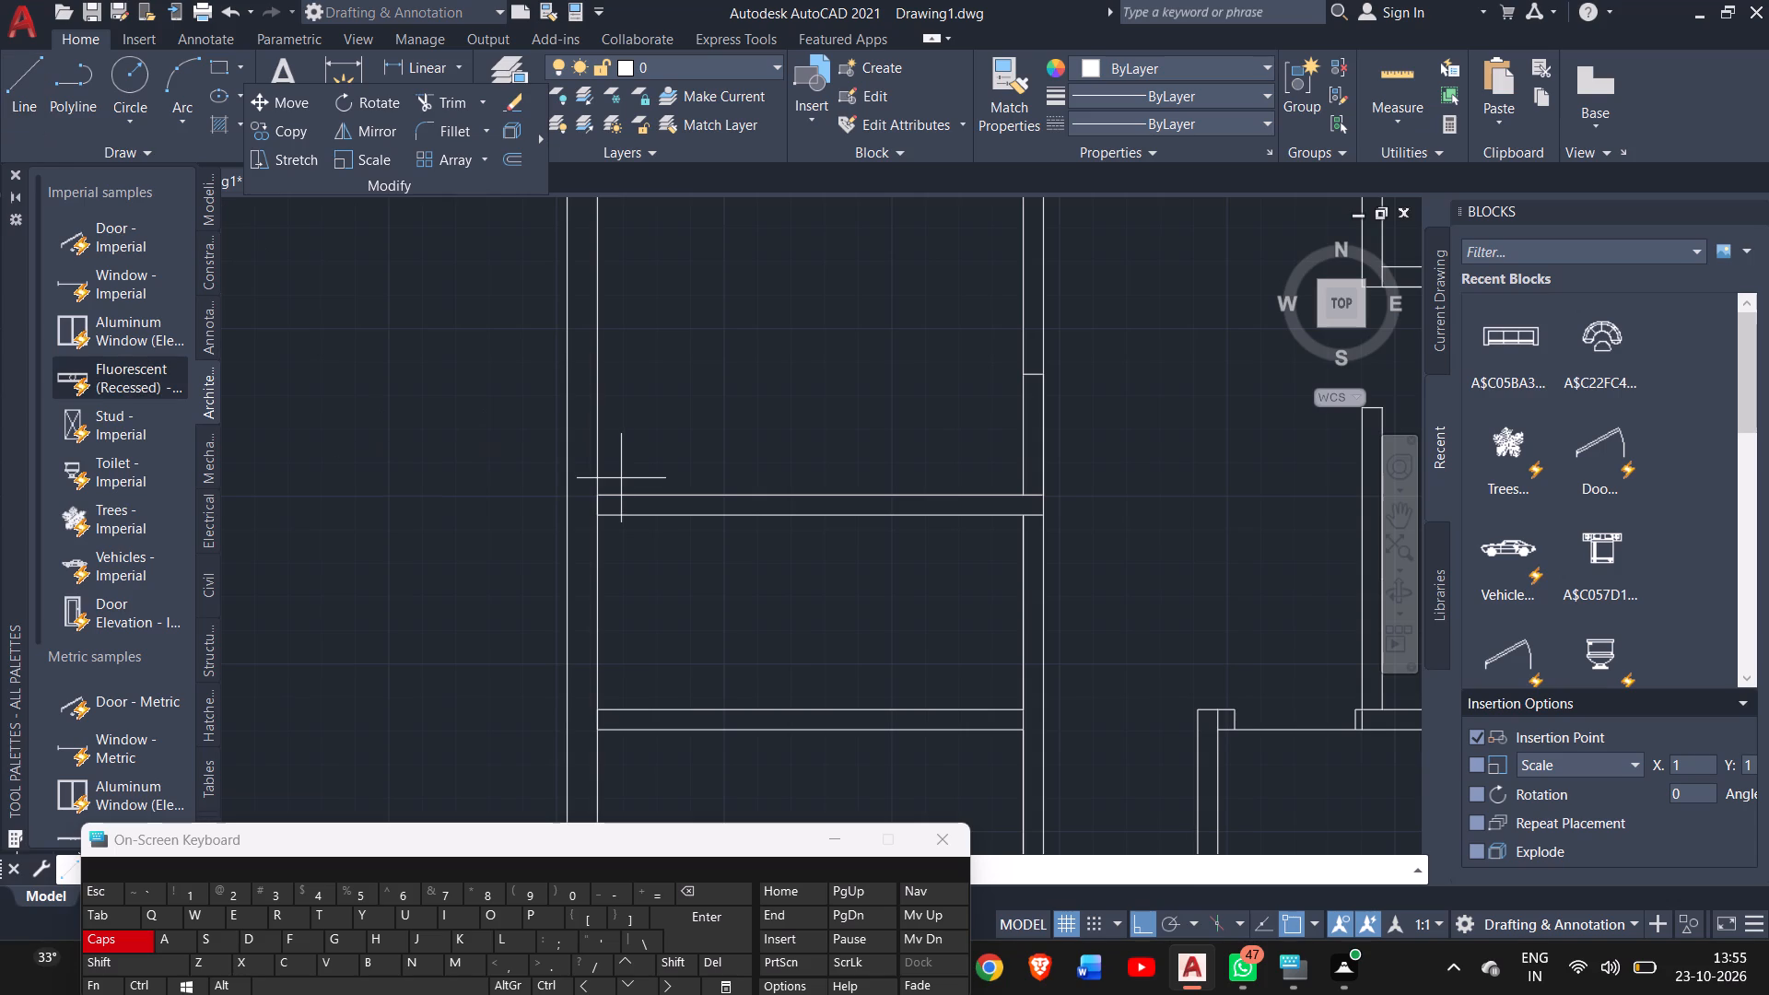
{"action": "scroll", "coordinate": [621, 478], "scroll_direction": "down", "scroll_amount": 2, "text": "ctrl"}
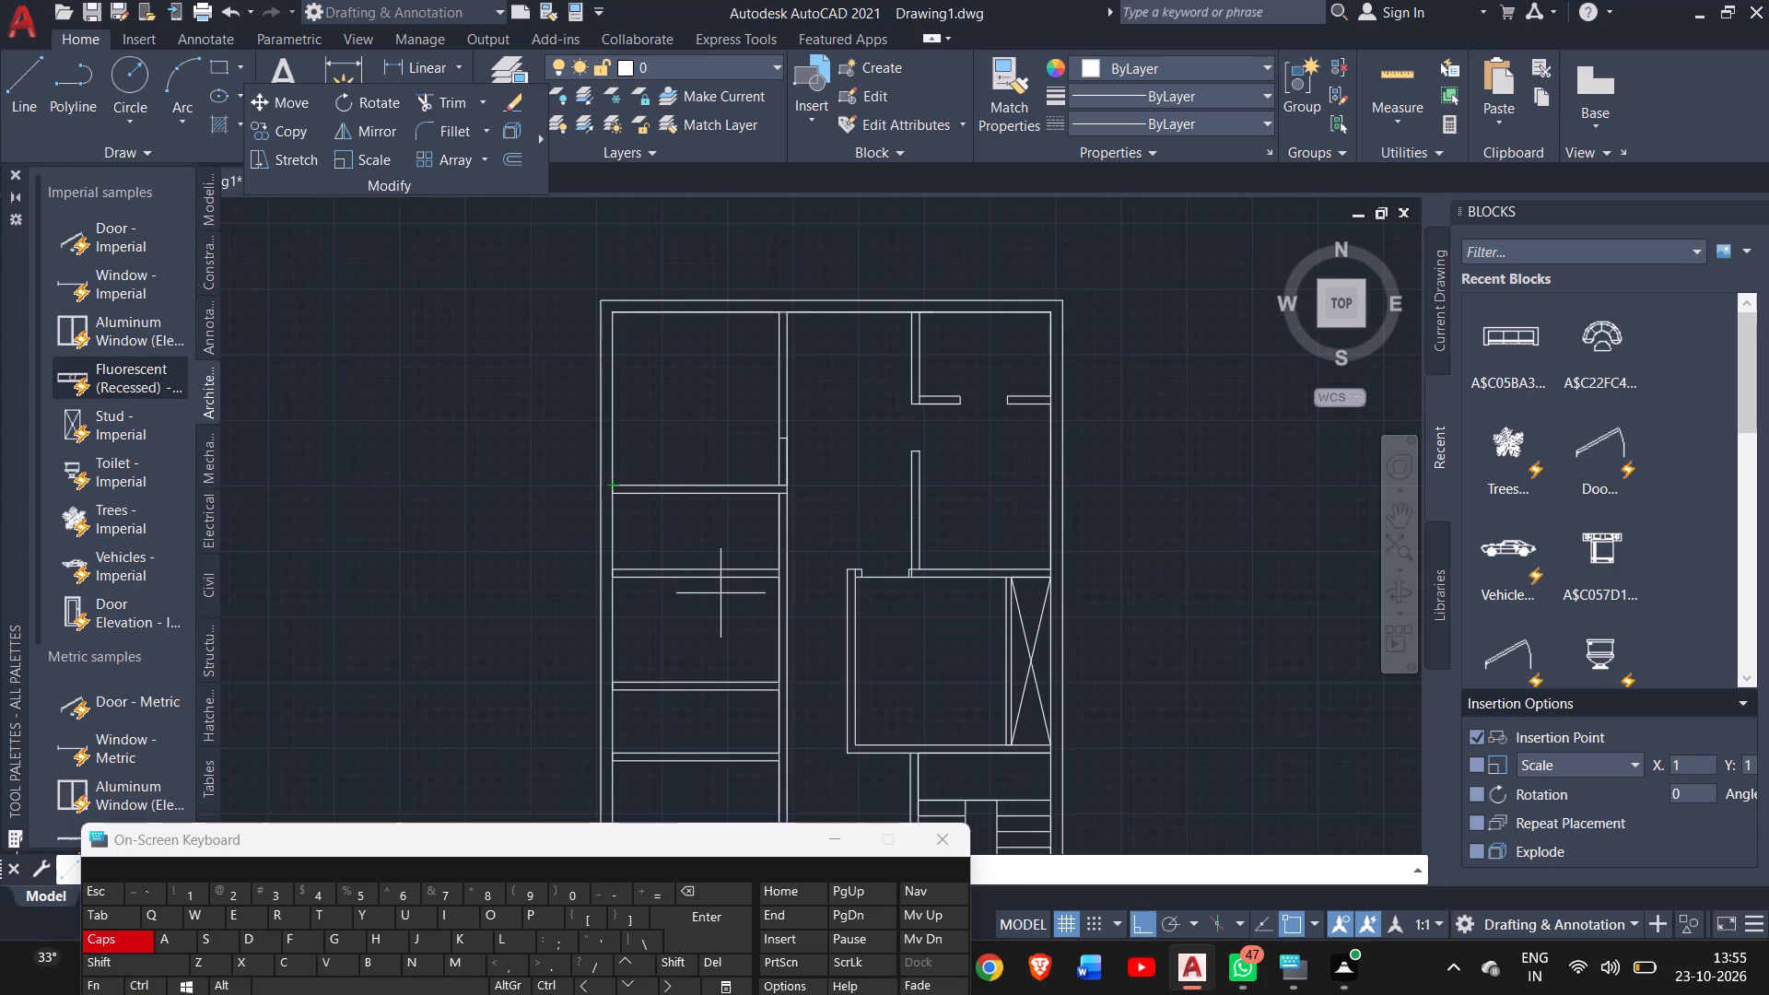
{"action": "scroll", "coordinate": [766, 615], "scroll_direction": "up", "scroll_amount": 1, "text": "ctrl"}
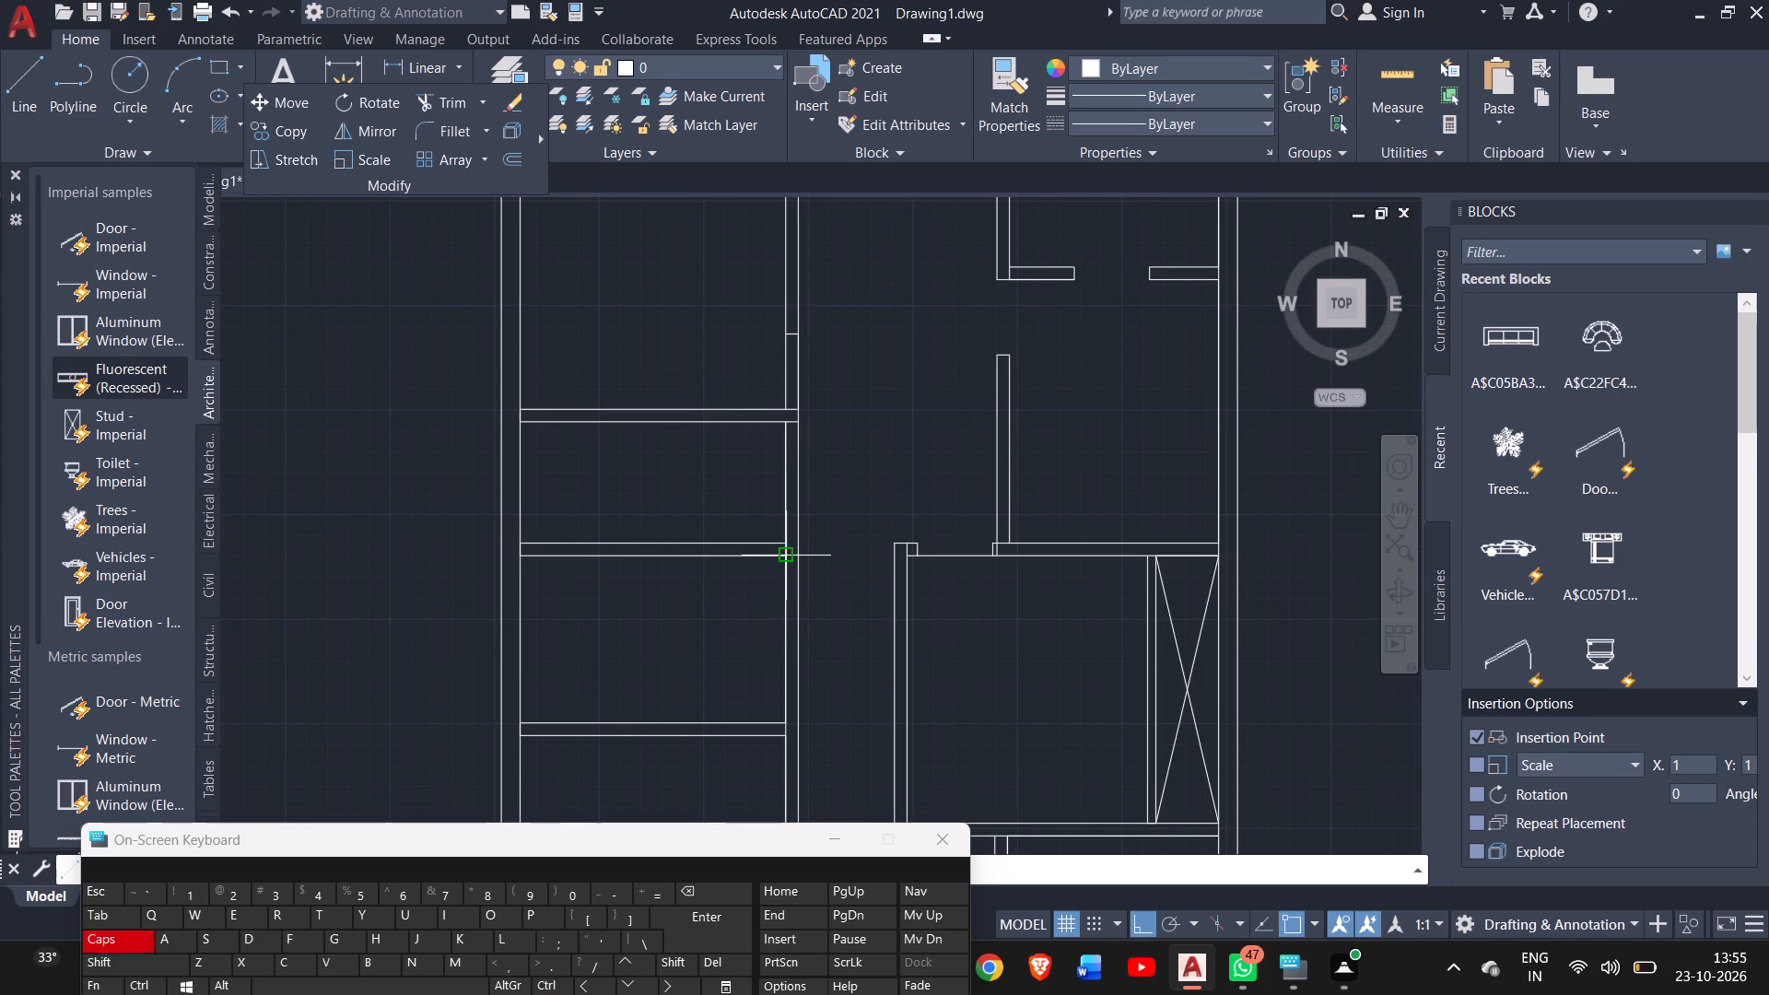
{"action": "left_click_drag", "start_coordinate": [779, 556], "coordinate": [783, 583]}
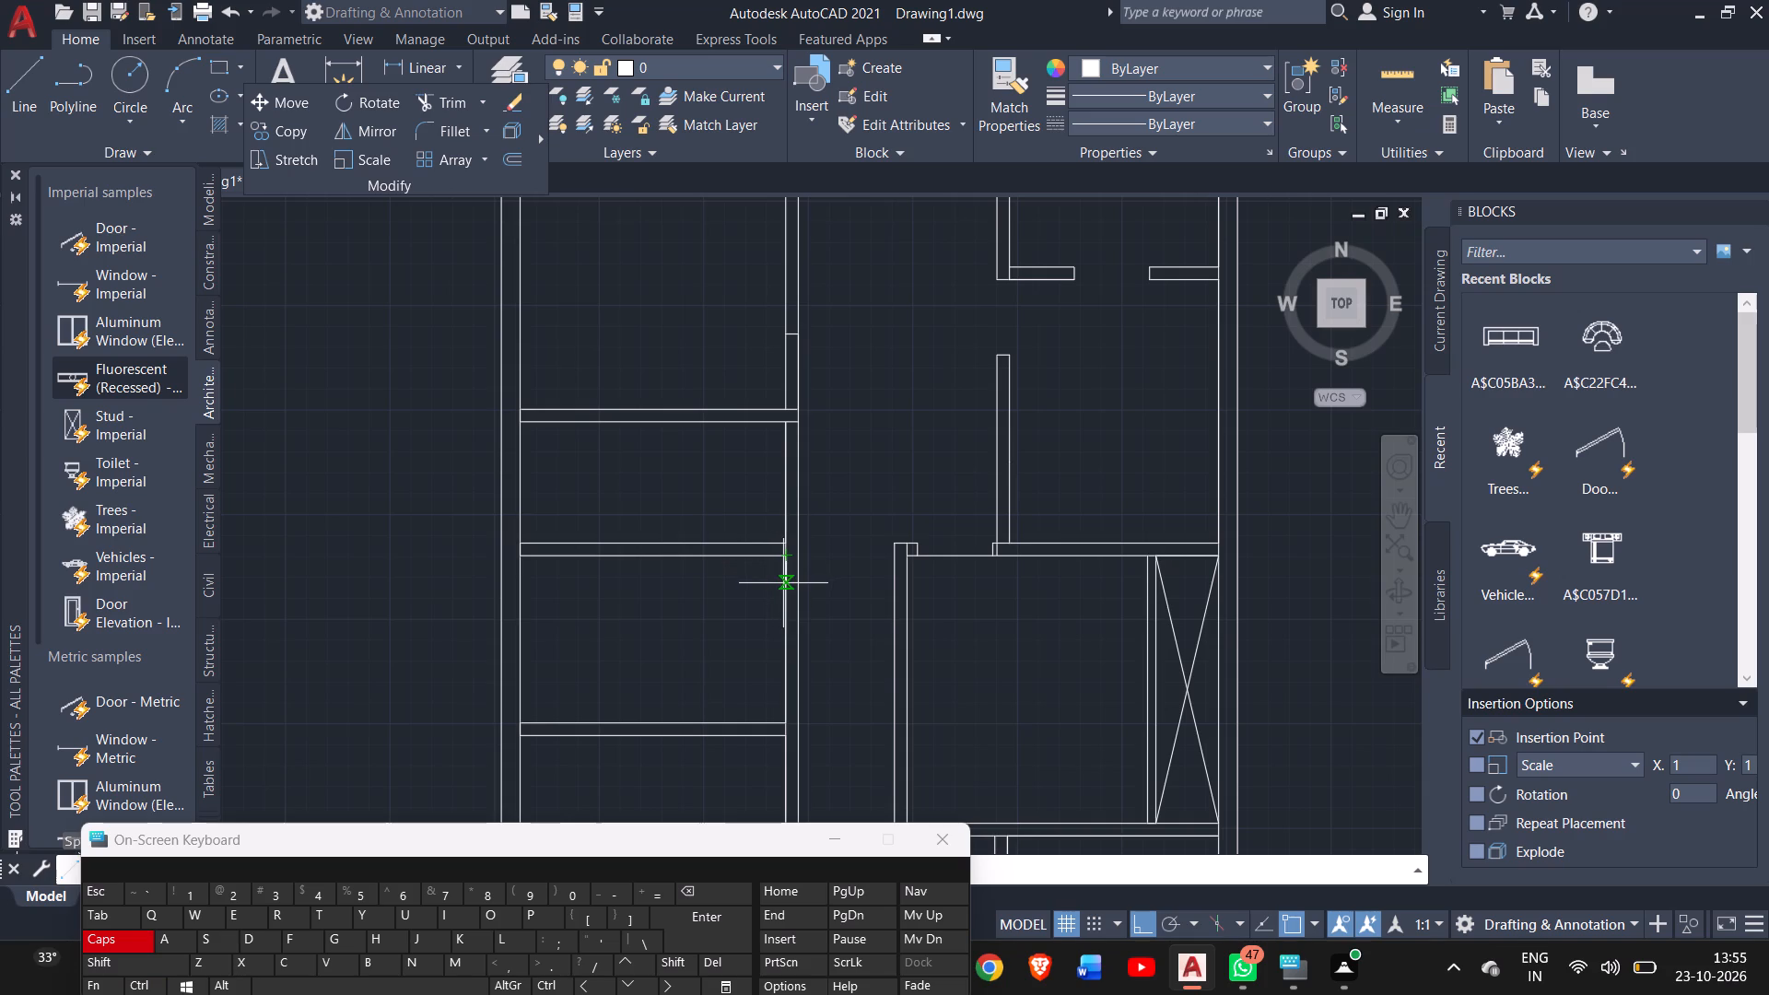
{"action": "left_click", "coordinate": [783, 583]}
{"action": "left_click", "coordinate": [802, 586]}
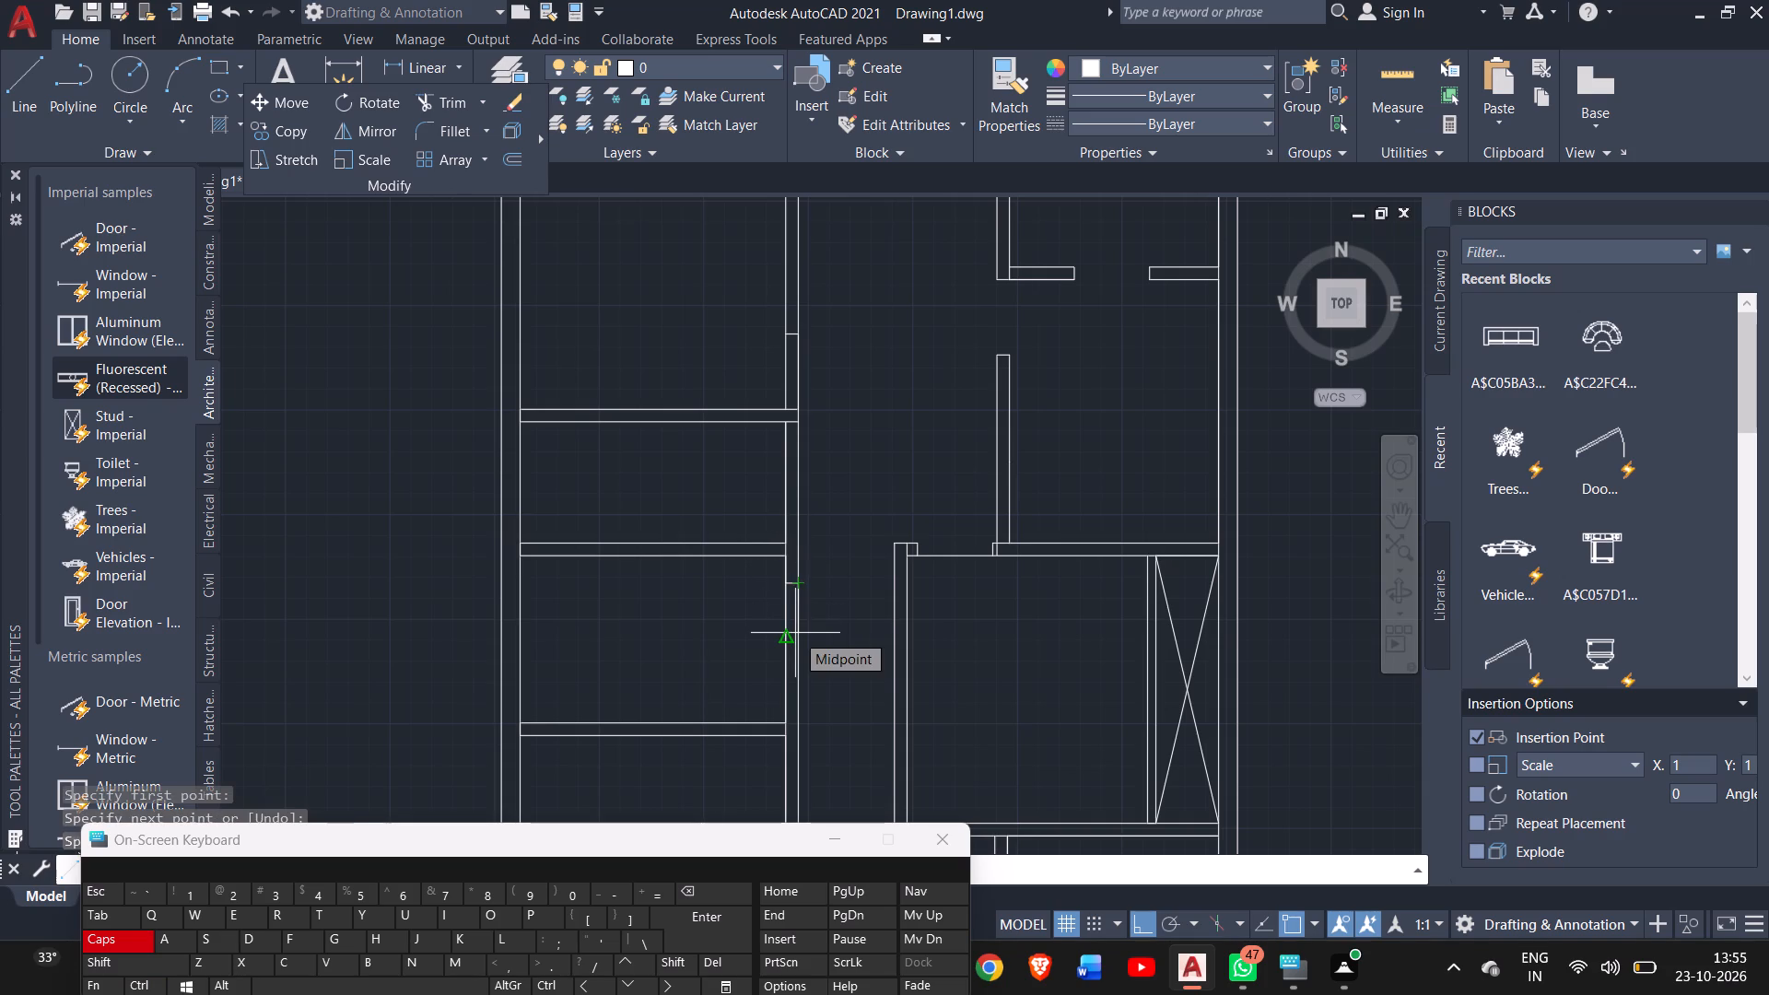
{"action": "type", "text": "3'"}
{"action": "key", "text": "Return"}
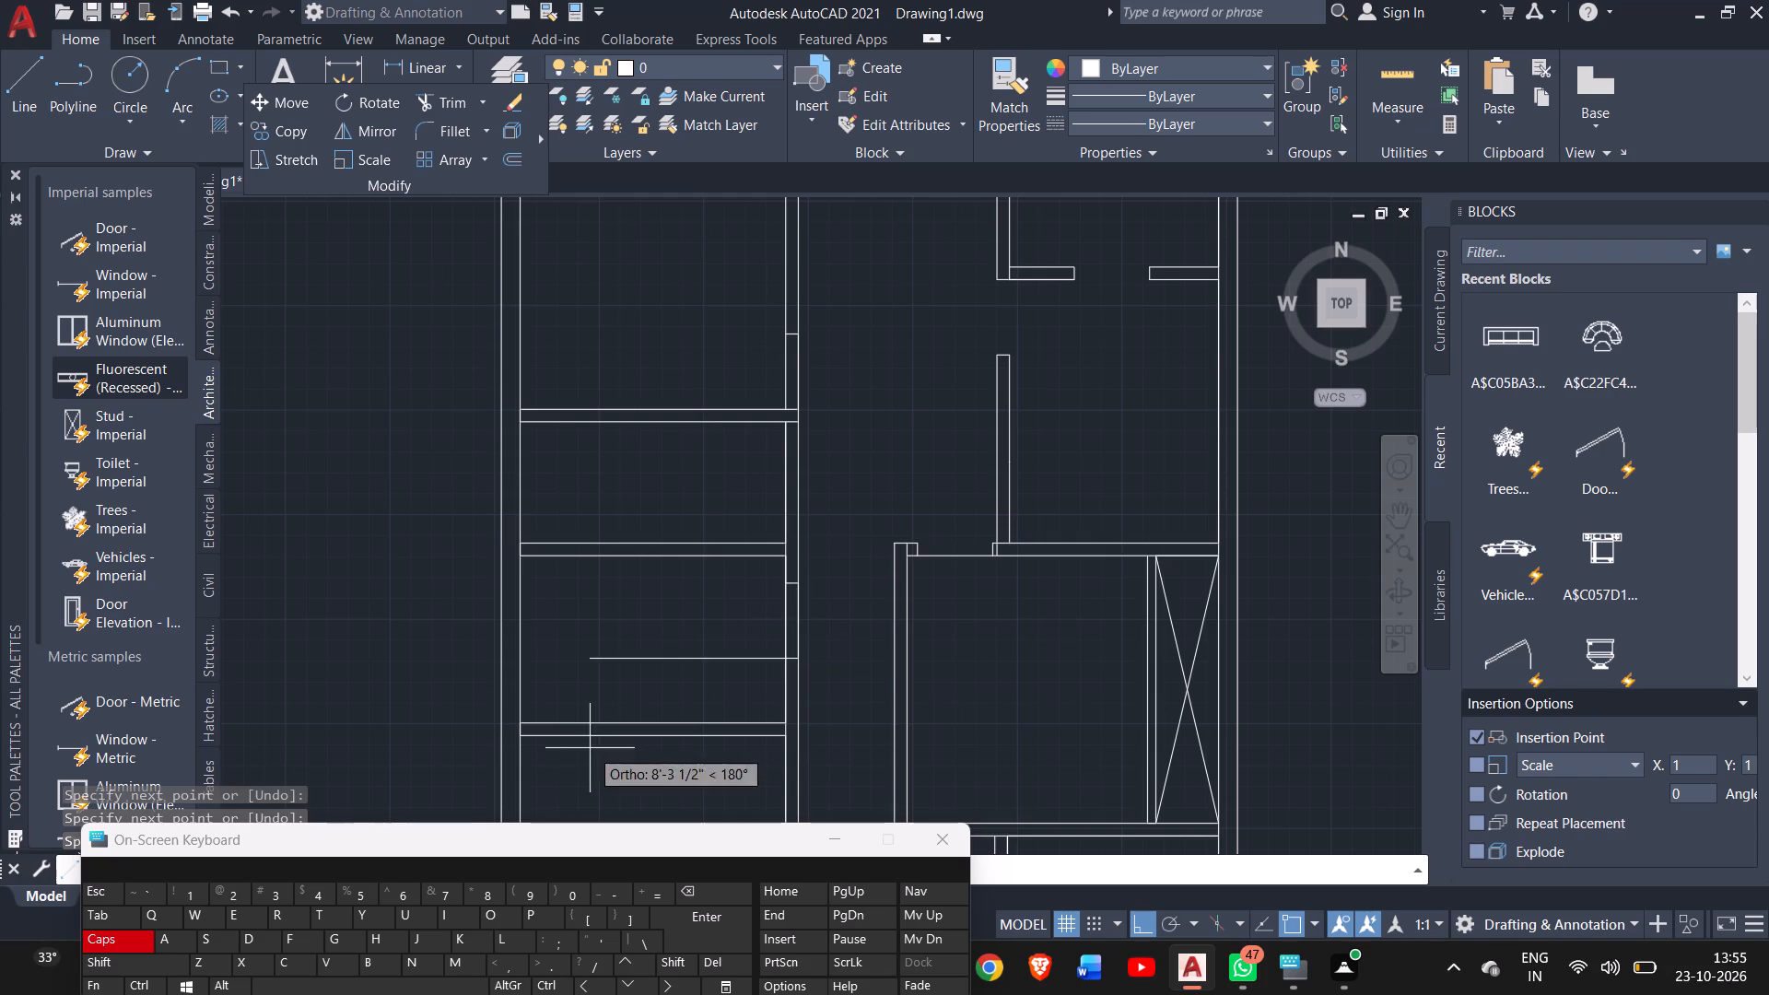
{"action": "left_click", "coordinate": [788, 665]}
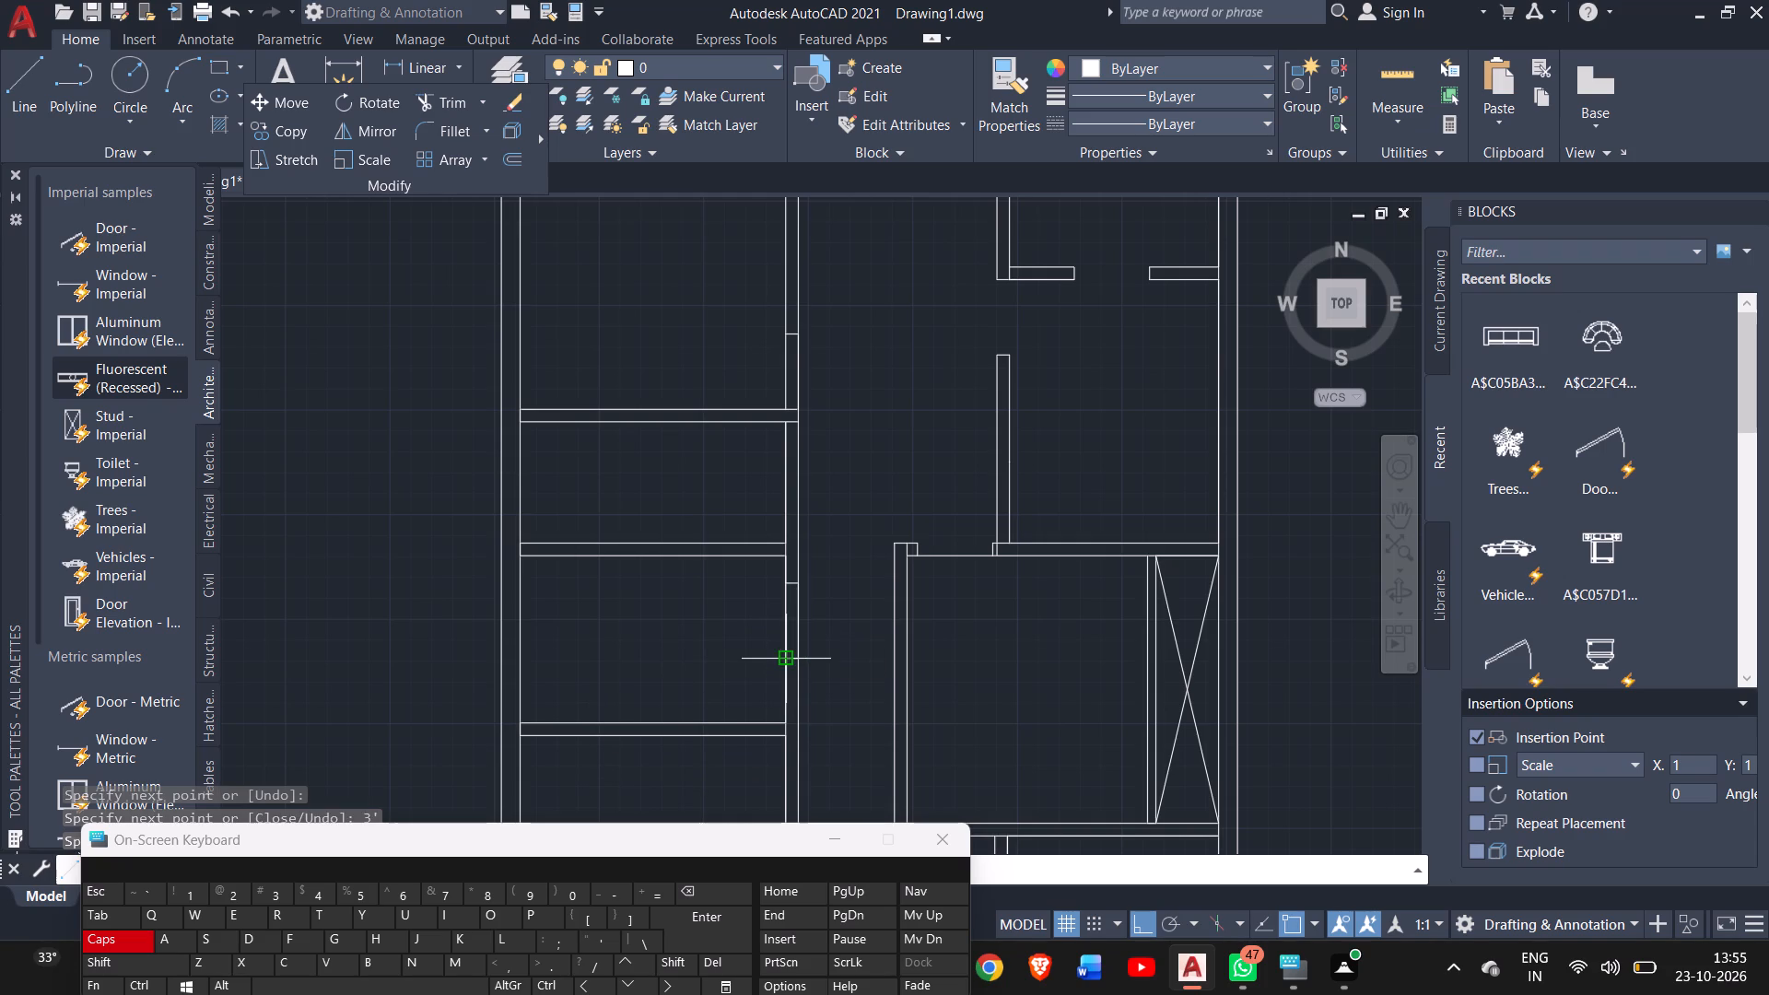
{"action": "right_click", "coordinate": [753, 665]}
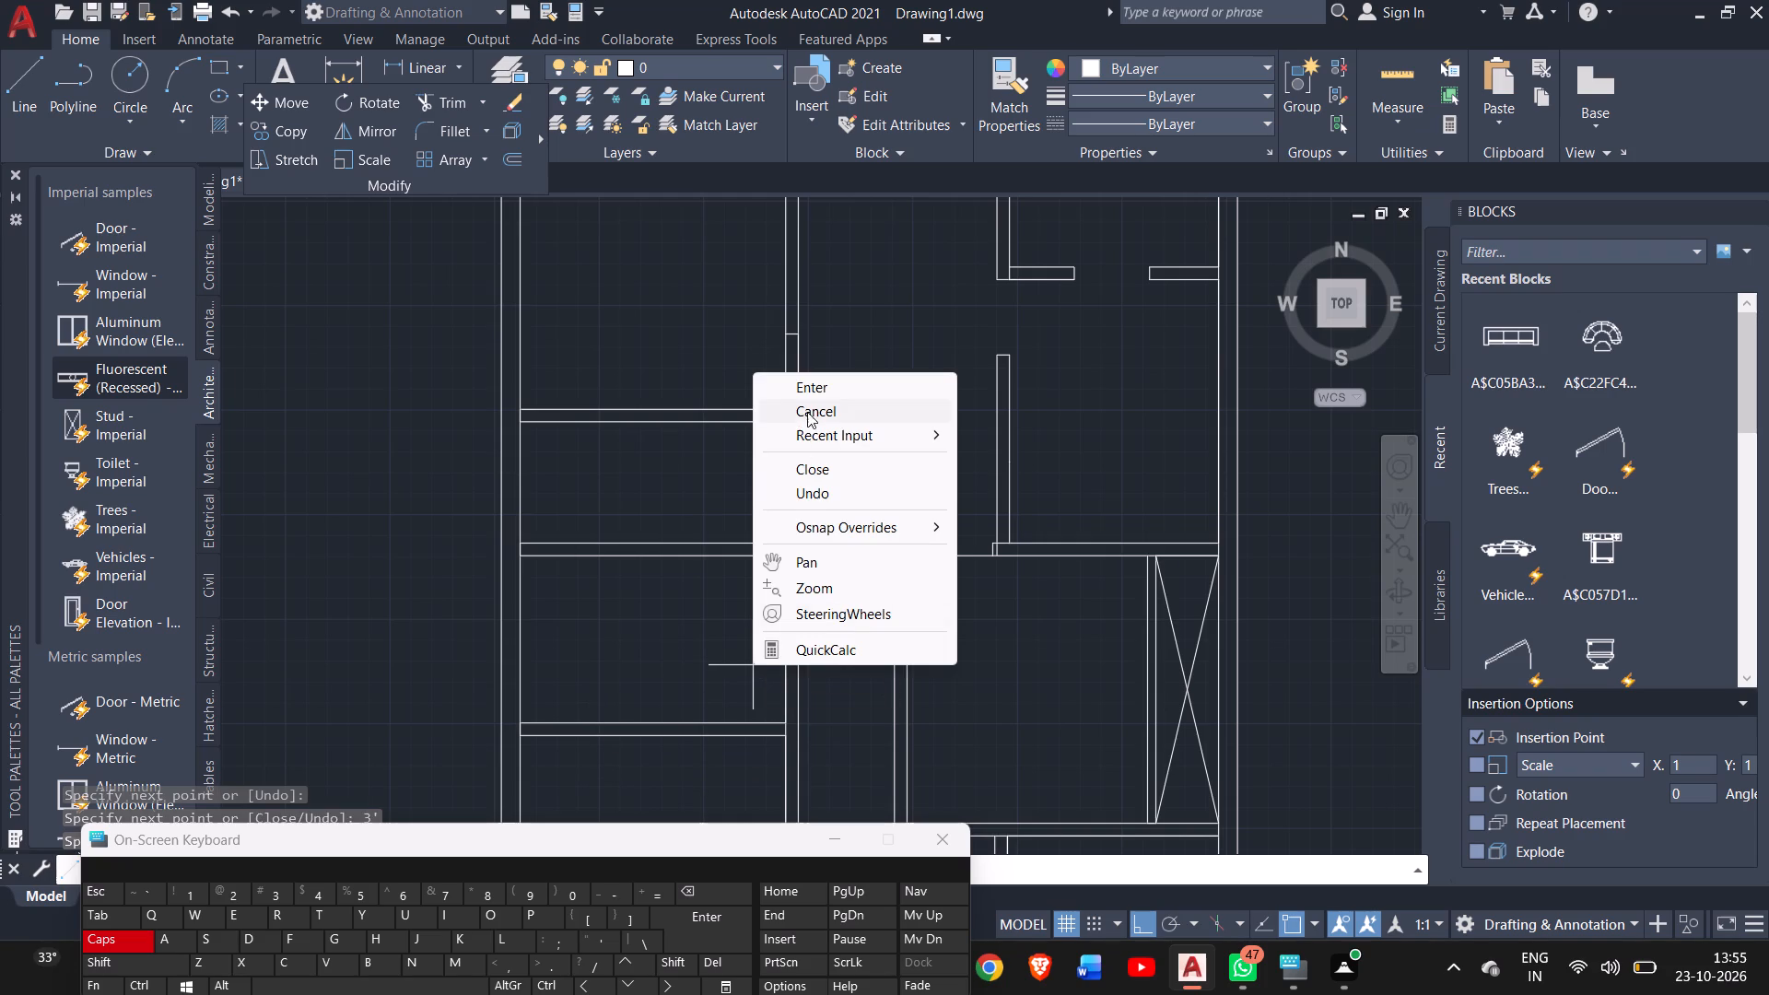
{"action": "left_click", "coordinate": [823, 387]}
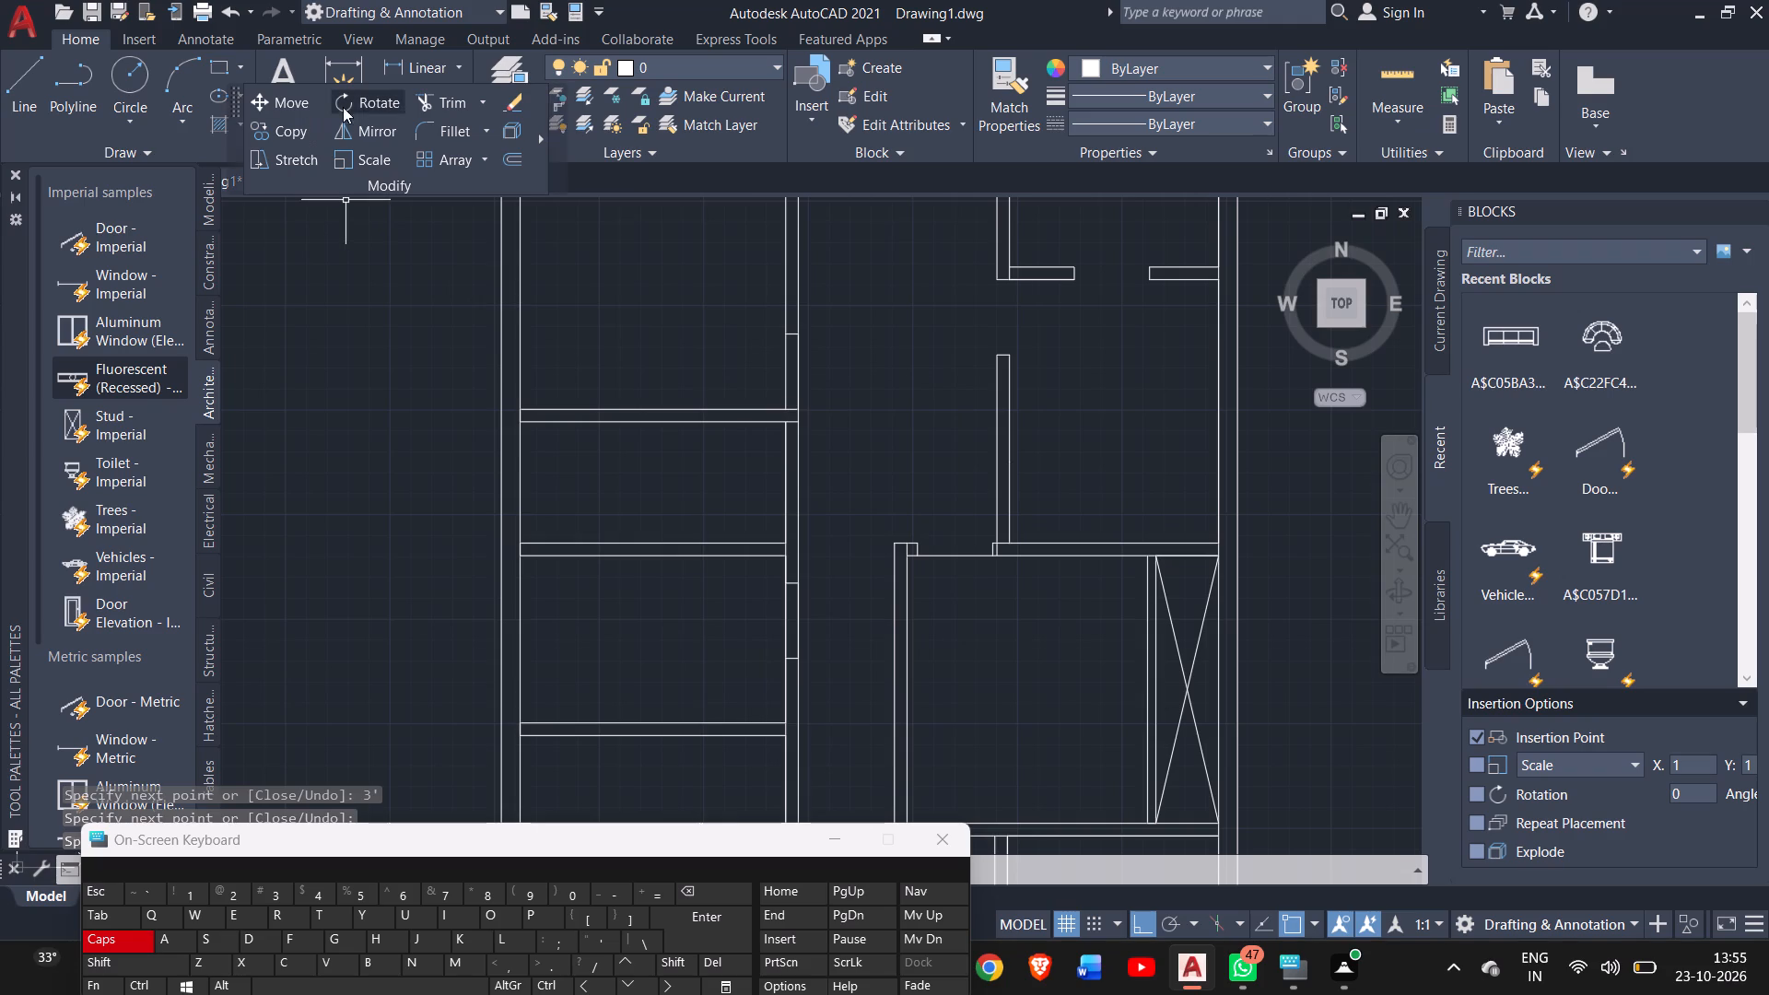
Trim both faces of the vertical partition between the two marks to clear the 3' opening below the second horizontal partition.
{"action": "left_click", "coordinate": [419, 102]}
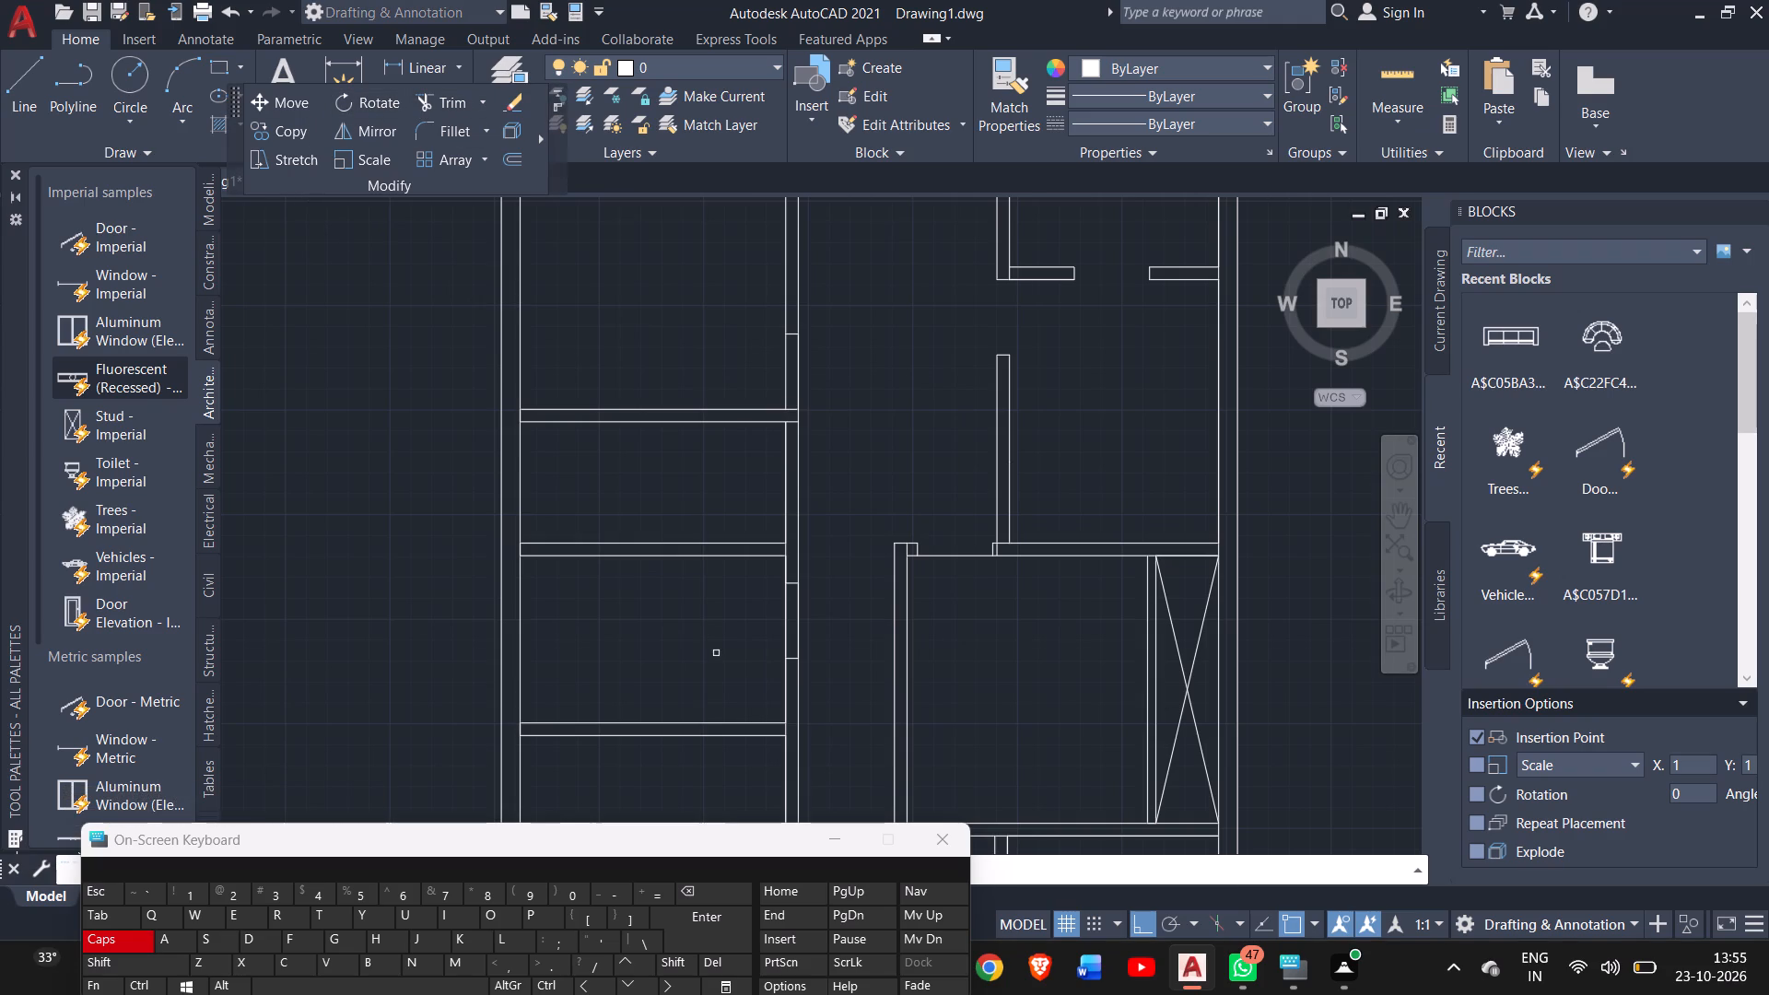
{"action": "left_click_drag", "start_coordinate": [771, 608], "coordinate": [832, 614]}
{"action": "left_click", "coordinate": [832, 614]}
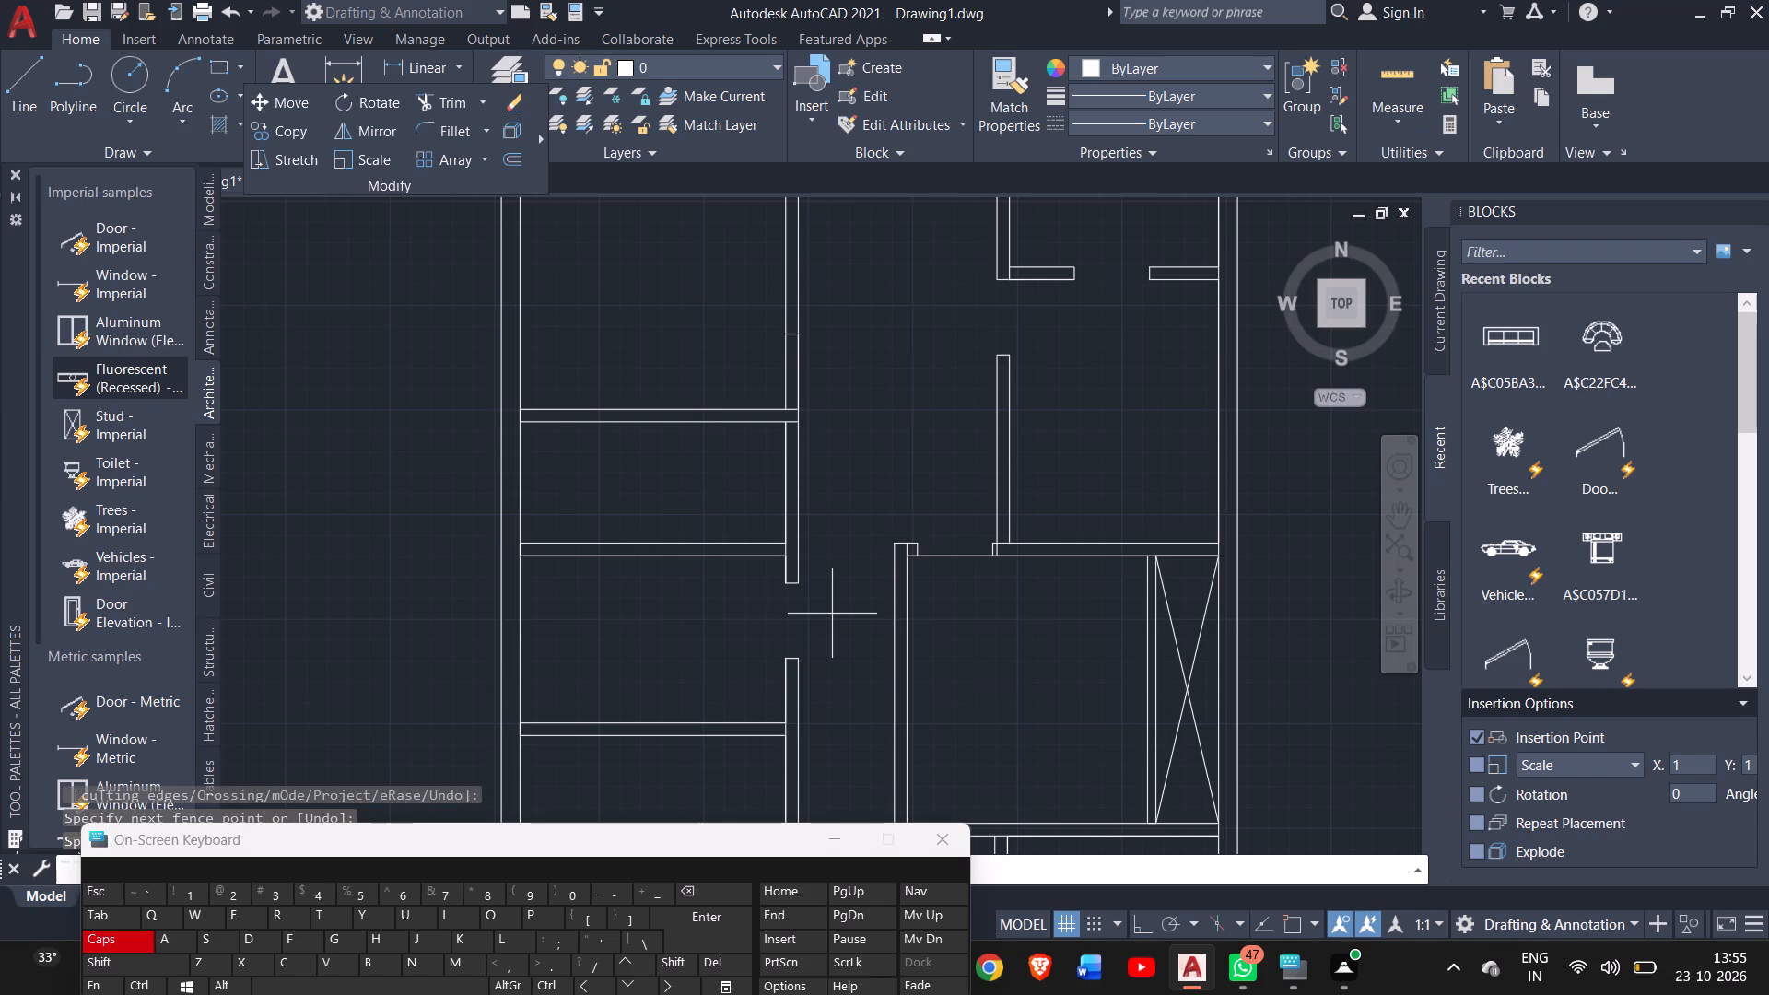
{"action": "scroll", "coordinate": [832, 614], "scroll_direction": "down", "scroll_amount": 2, "text": "ctrl"}
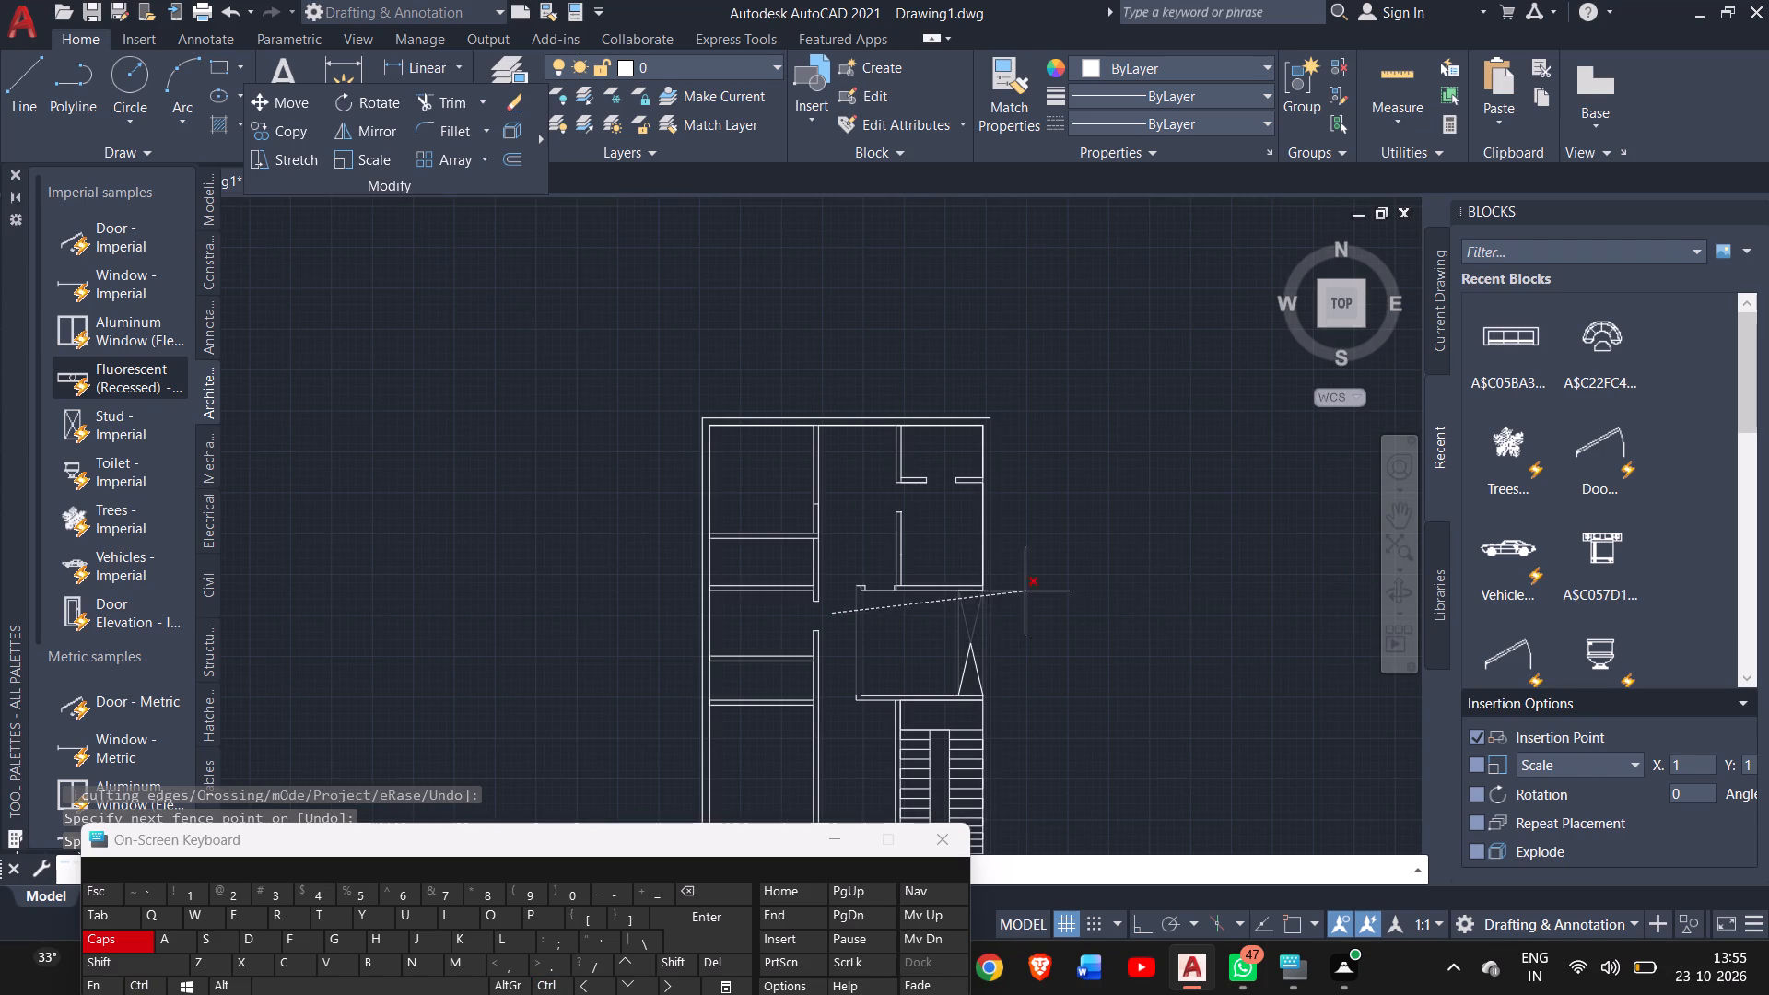
{"action": "left_click", "coordinate": [831, 617]}
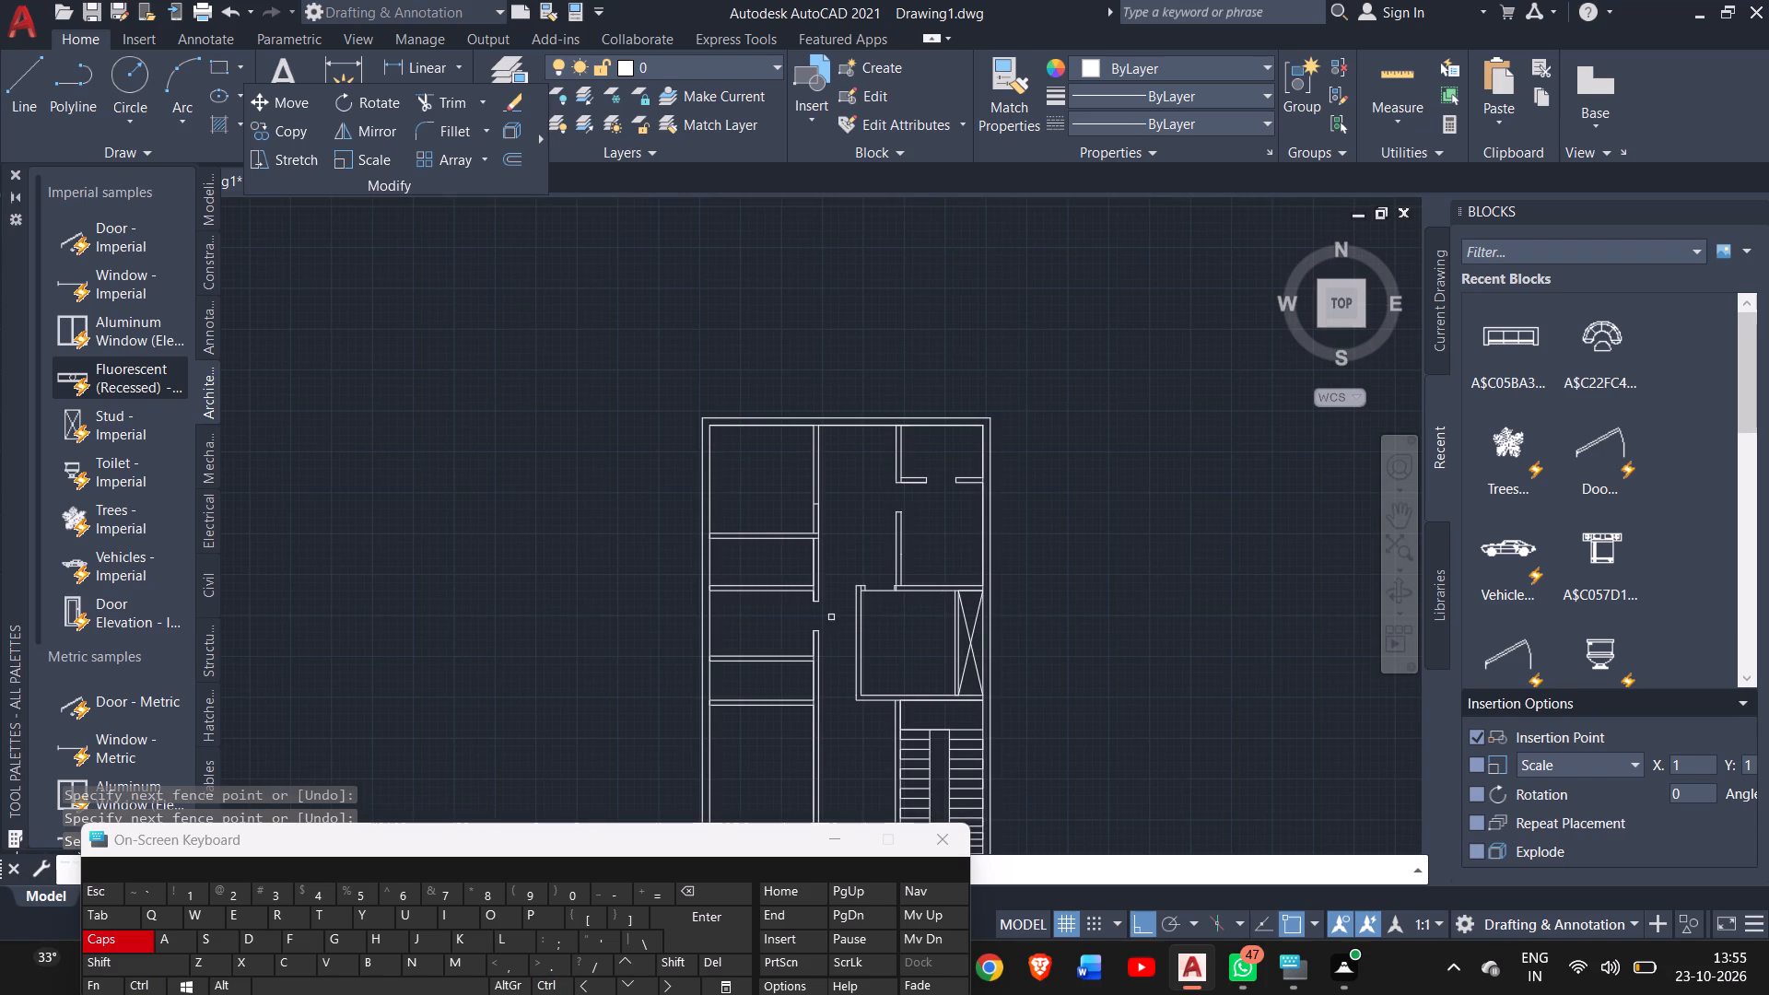
Mark another 3' opening on the vertical partition with lines across its thickness, starting about 1'4" below the fourth horizontal partition's lower face.
{"action": "left_click", "coordinate": [1406, 518]}
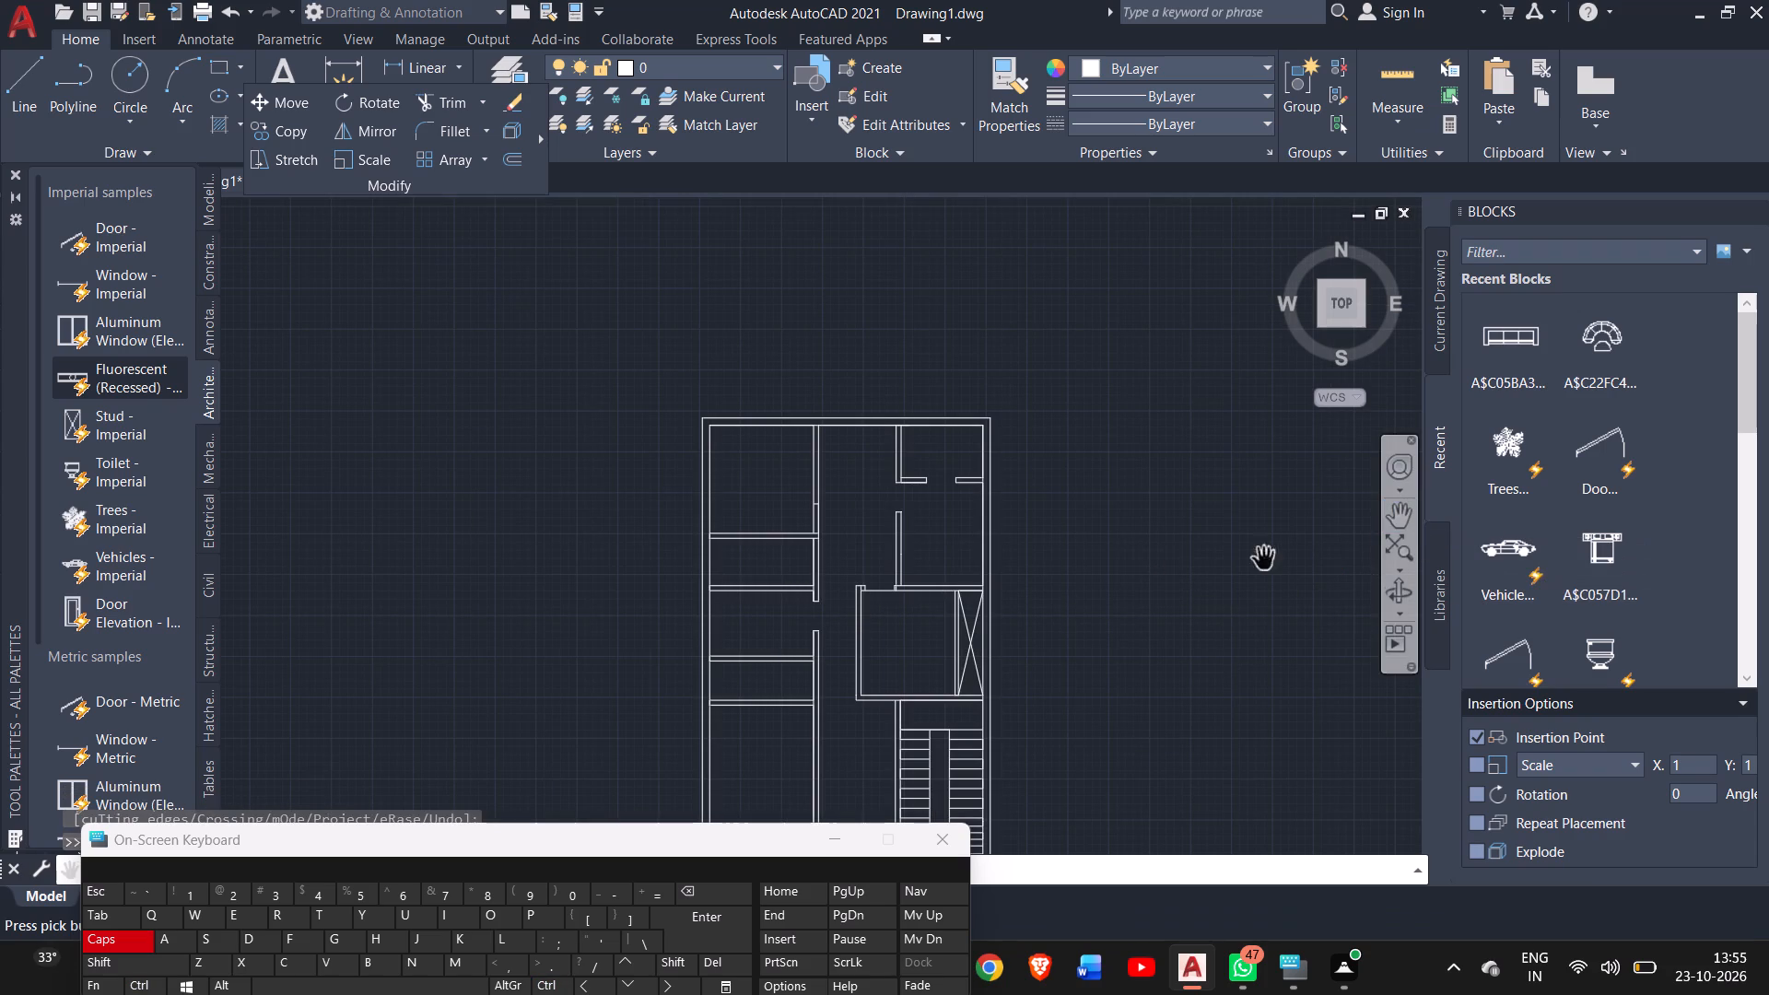
{"action": "left_click_drag", "start_coordinate": [1208, 579], "coordinate": [1244, 355]}
{"action": "left_click_drag", "start_coordinate": [1134, 538], "coordinate": [1135, 512]}
{"action": "left_click_drag", "start_coordinate": [1135, 512], "coordinate": [1138, 506]}
{"action": "scroll", "coordinate": [1118, 573], "scroll_direction": "down", "scroll_amount": 1, "text": "ctrl"}
{"action": "left_click", "coordinate": [1118, 573]}
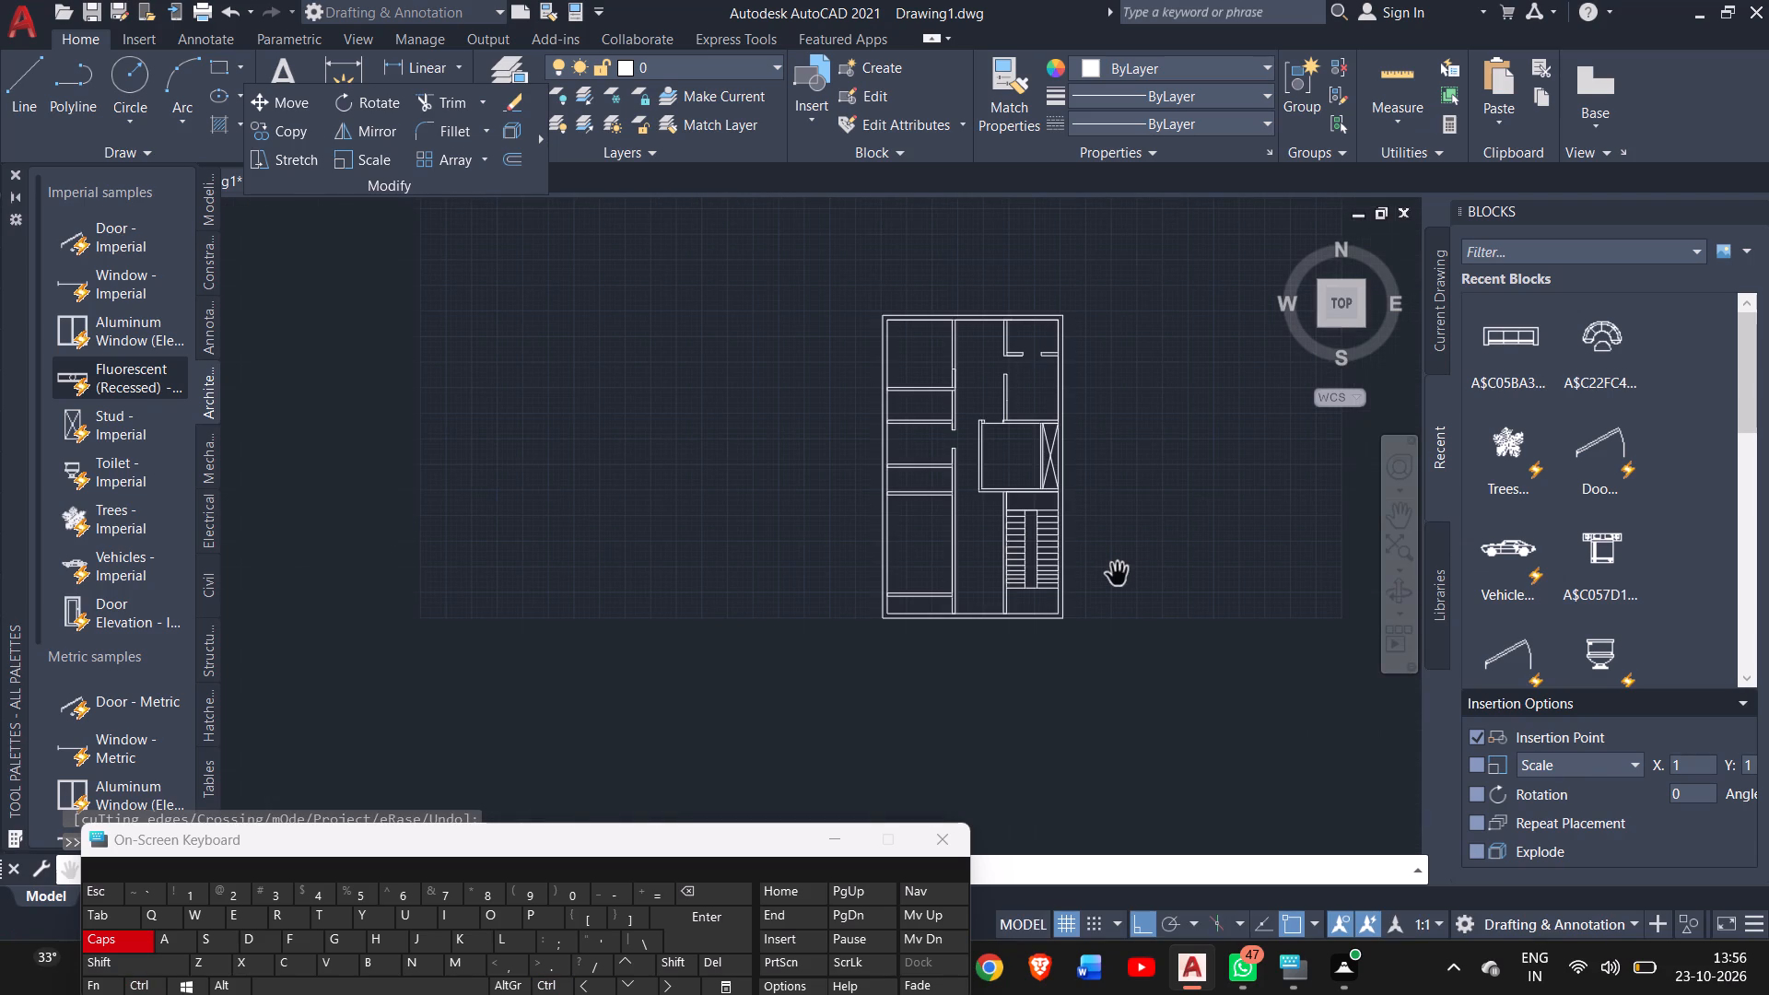
{"action": "scroll", "coordinate": [1118, 573], "scroll_direction": "right", "scroll_amount": 2}
{"action": "scroll", "coordinate": [938, 545], "scroll_direction": "up", "scroll_amount": 2, "text": "ctrl"}
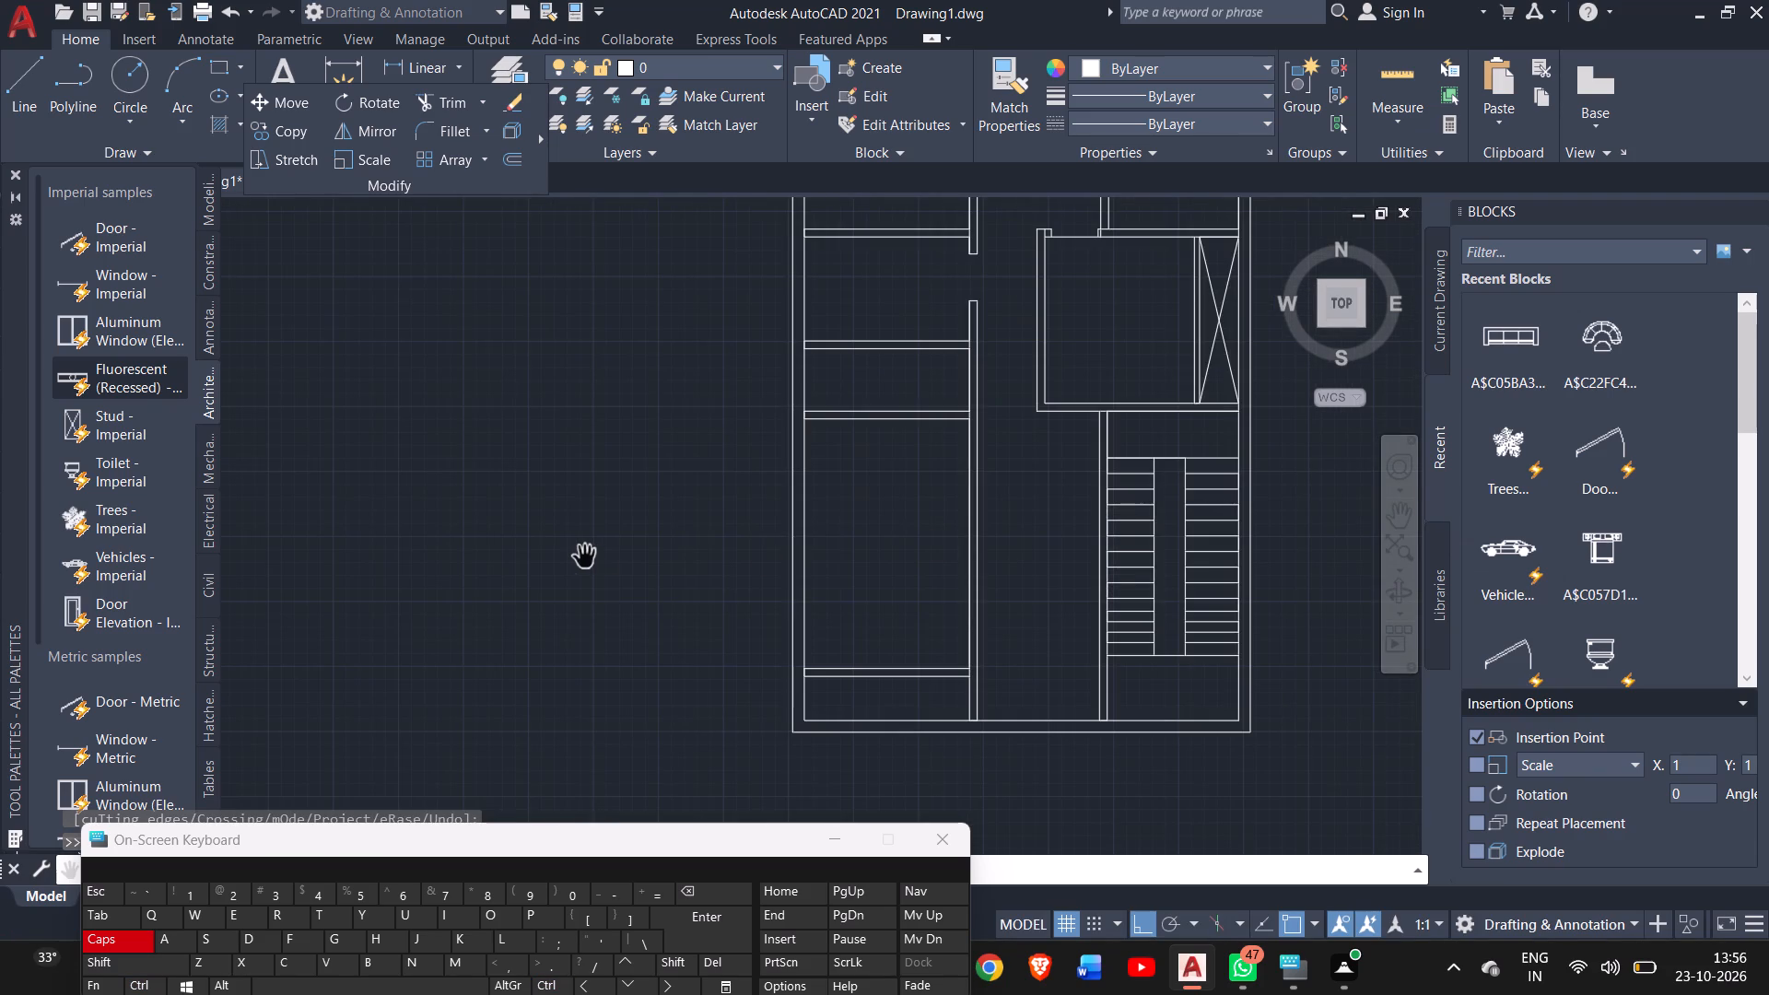
{"action": "right_click", "coordinate": [582, 557]}
{"action": "left_click", "coordinate": [606, 571]}
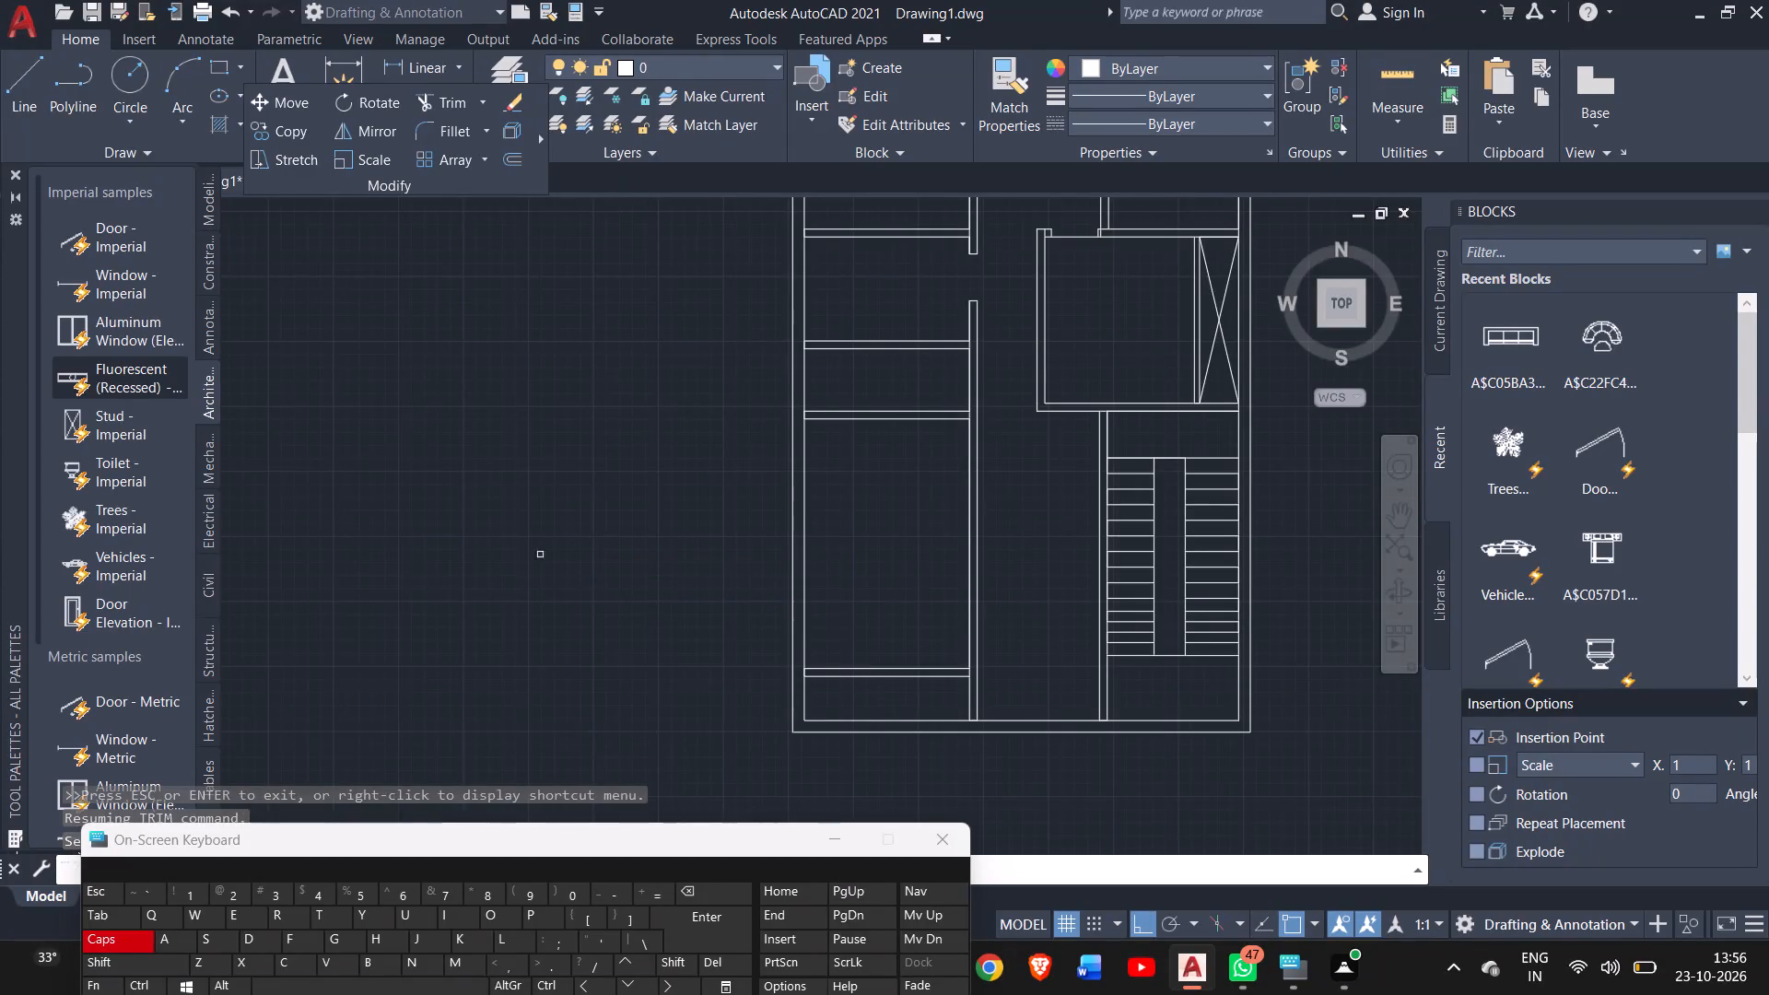
{"action": "left_click", "coordinate": [35, 109]}
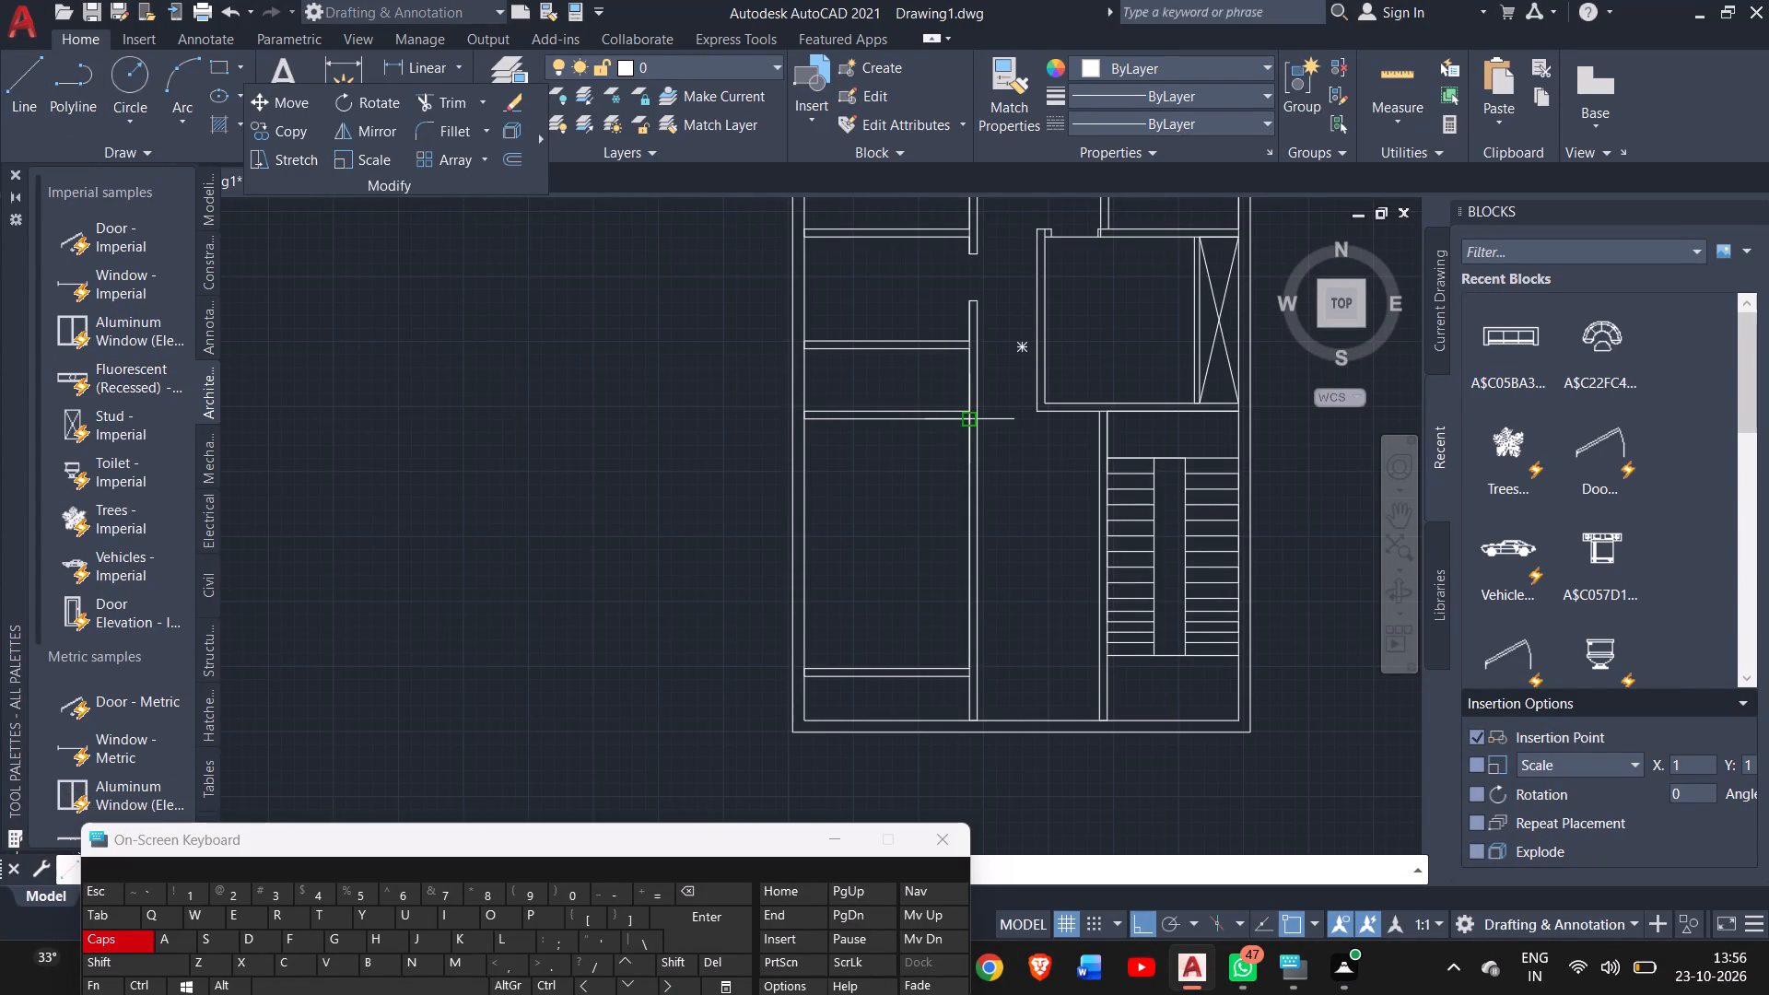
{"action": "left_click_drag", "start_coordinate": [973, 417], "coordinate": [978, 439]}
{"action": "left_click", "coordinate": [978, 439]}
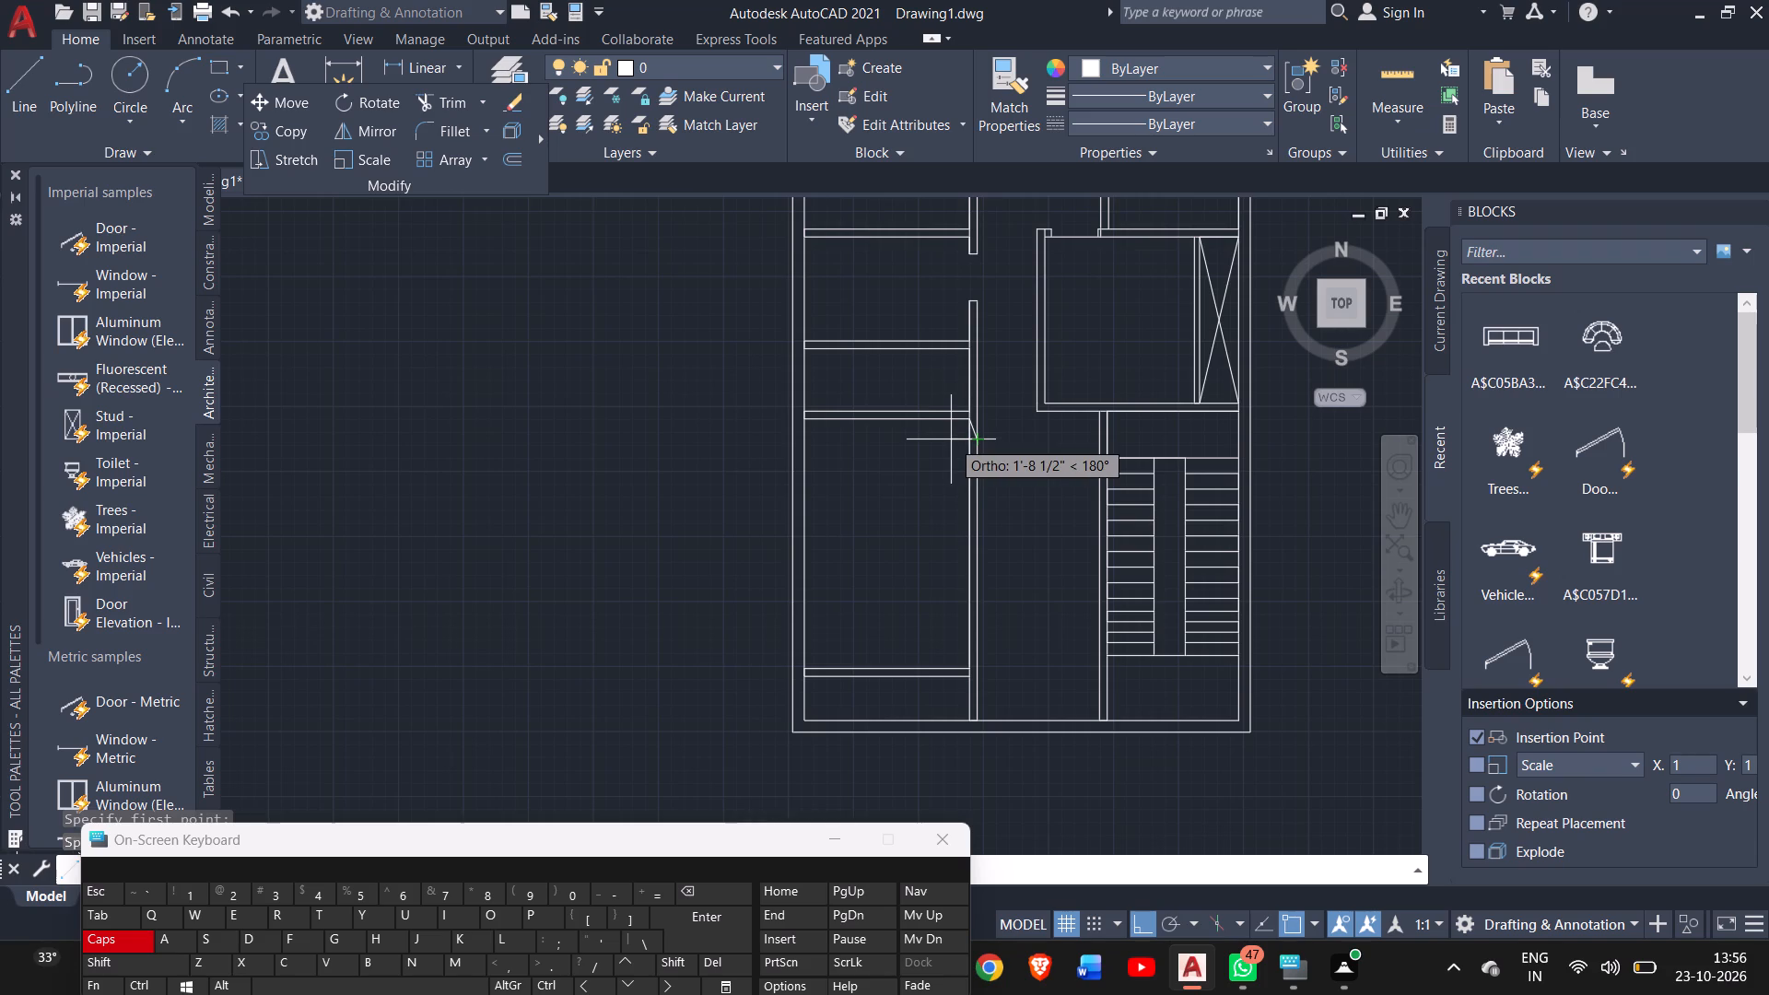
{"action": "key", "text": "ctrl+z"}
{"action": "scroll", "coordinate": [951, 439], "scroll_direction": "up", "scroll_amount": 2, "text": "ctrl"}
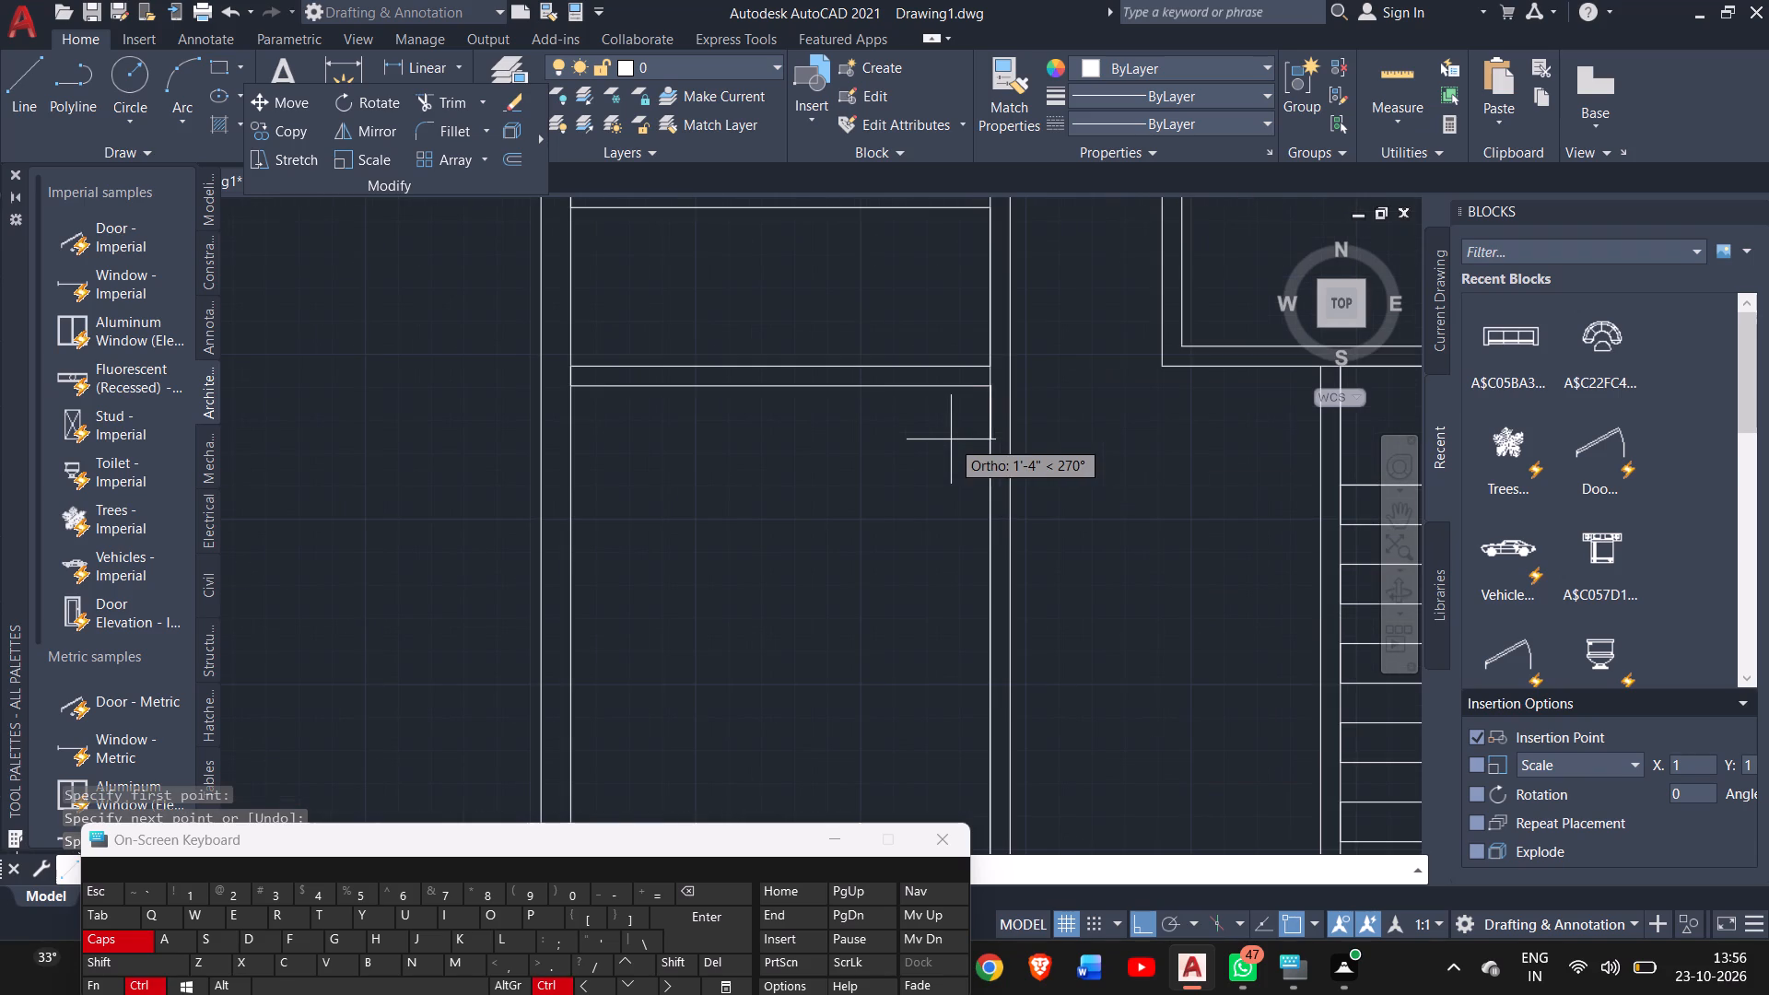
{"action": "left_click", "coordinate": [1012, 388]}
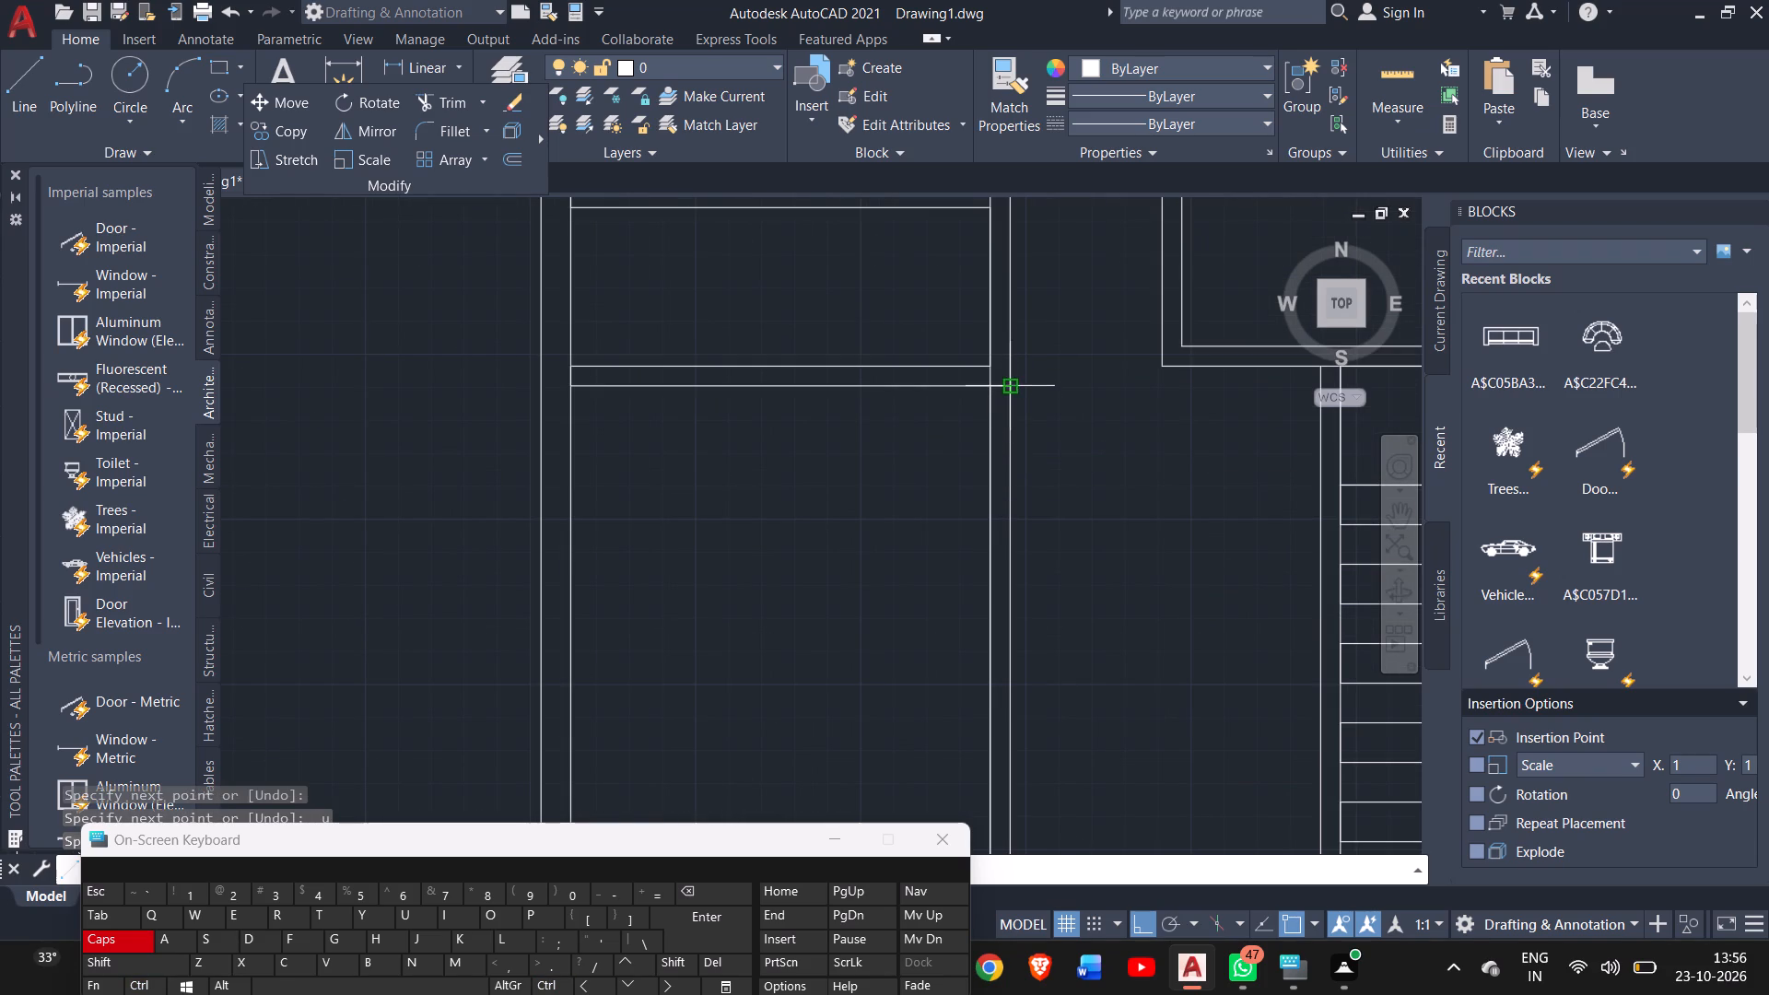
{"action": "left_click_drag", "start_coordinate": [1006, 439], "coordinate": [986, 439]}
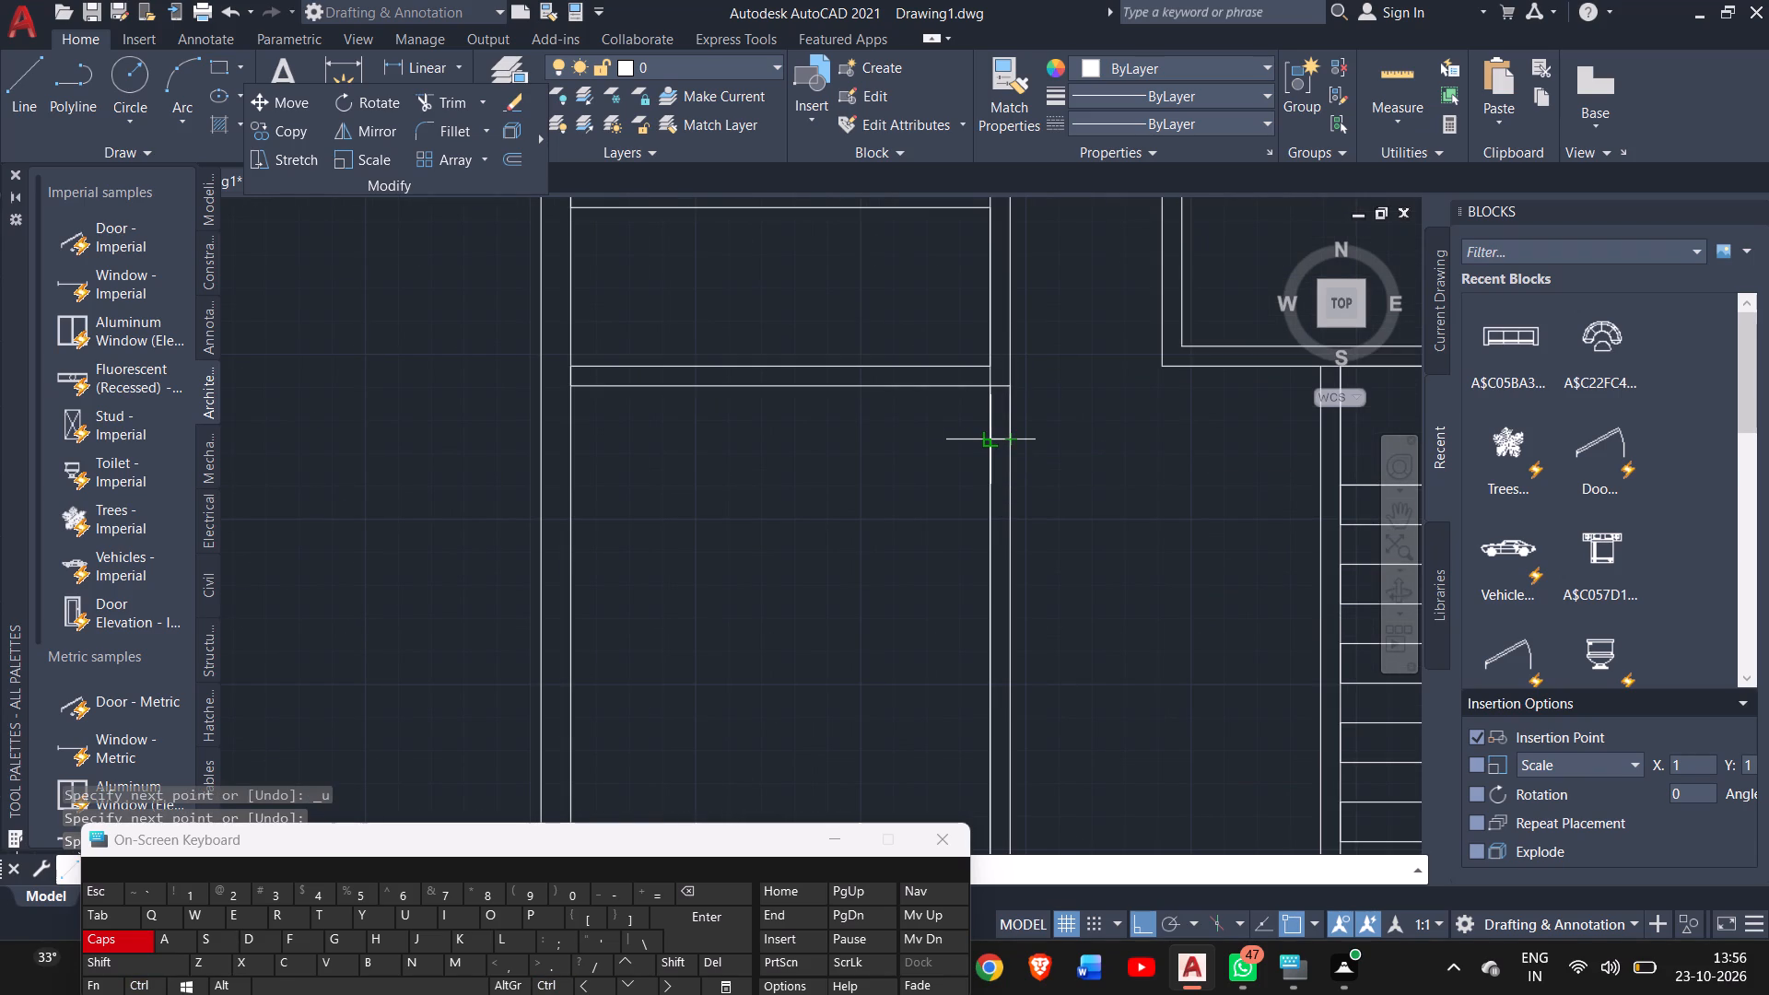
{"action": "left_click", "coordinate": [986, 439]}
{"action": "type", "text": "3'"}
{"action": "key", "text": "Return"}
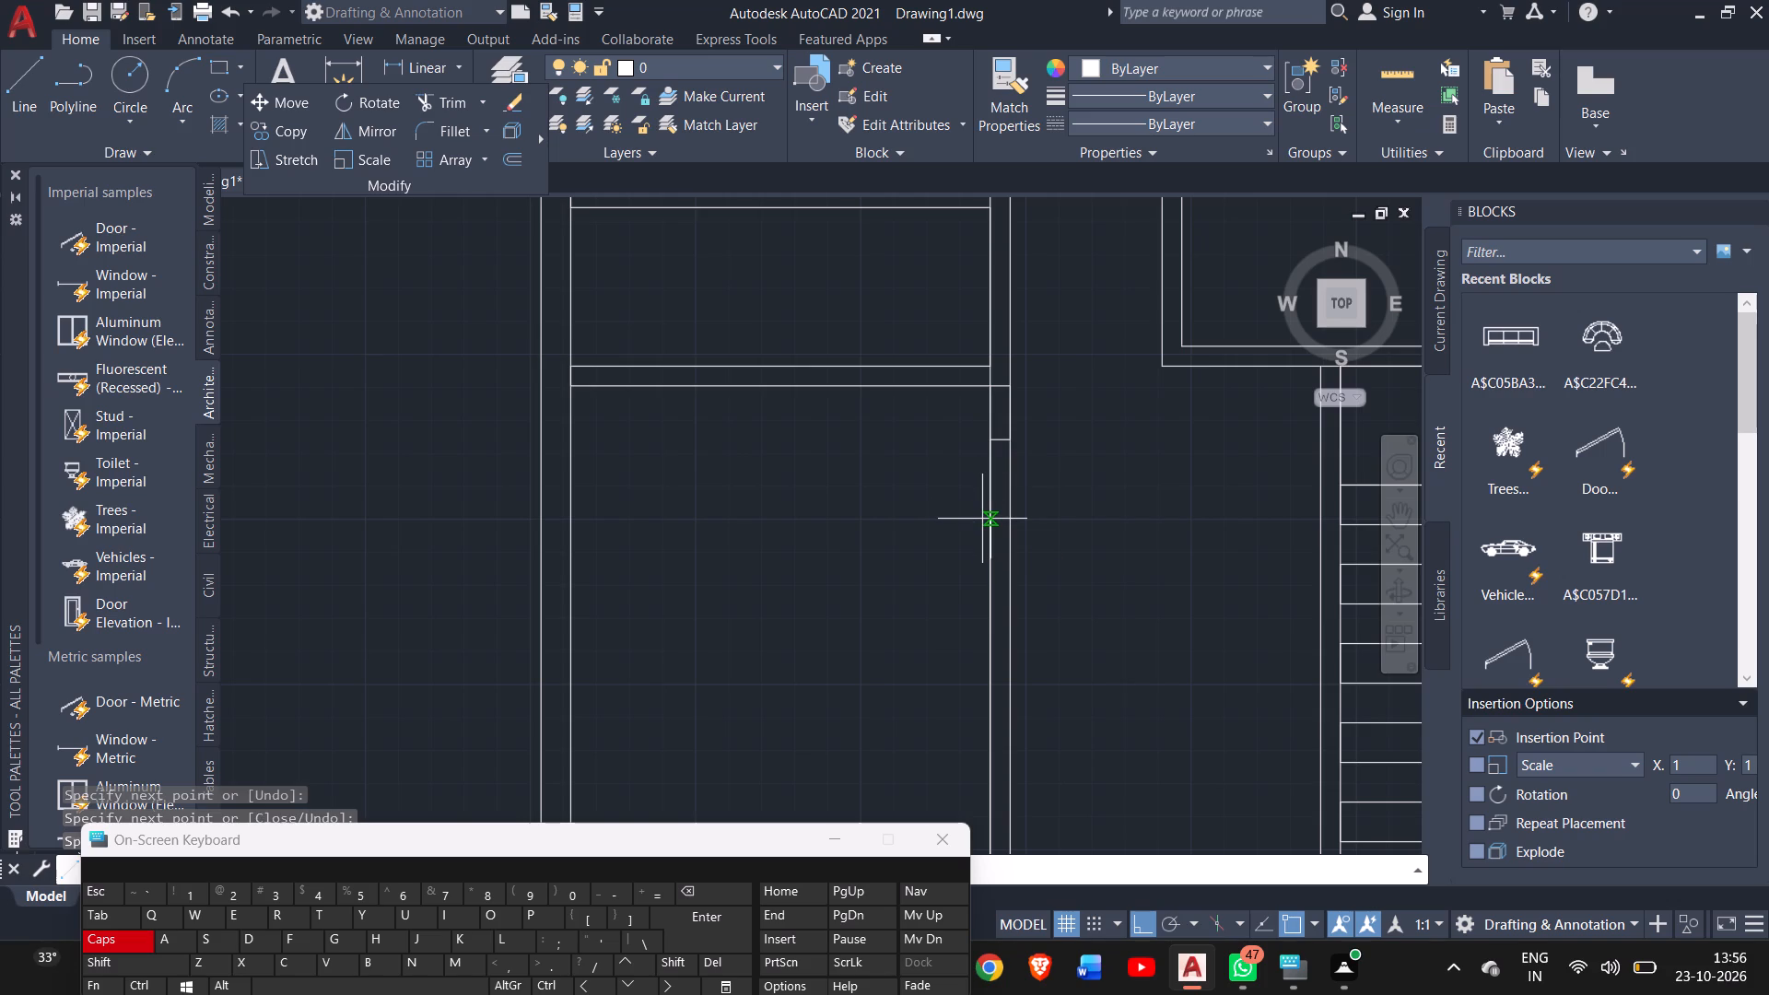
{"action": "left_click", "coordinate": [1012, 557]}
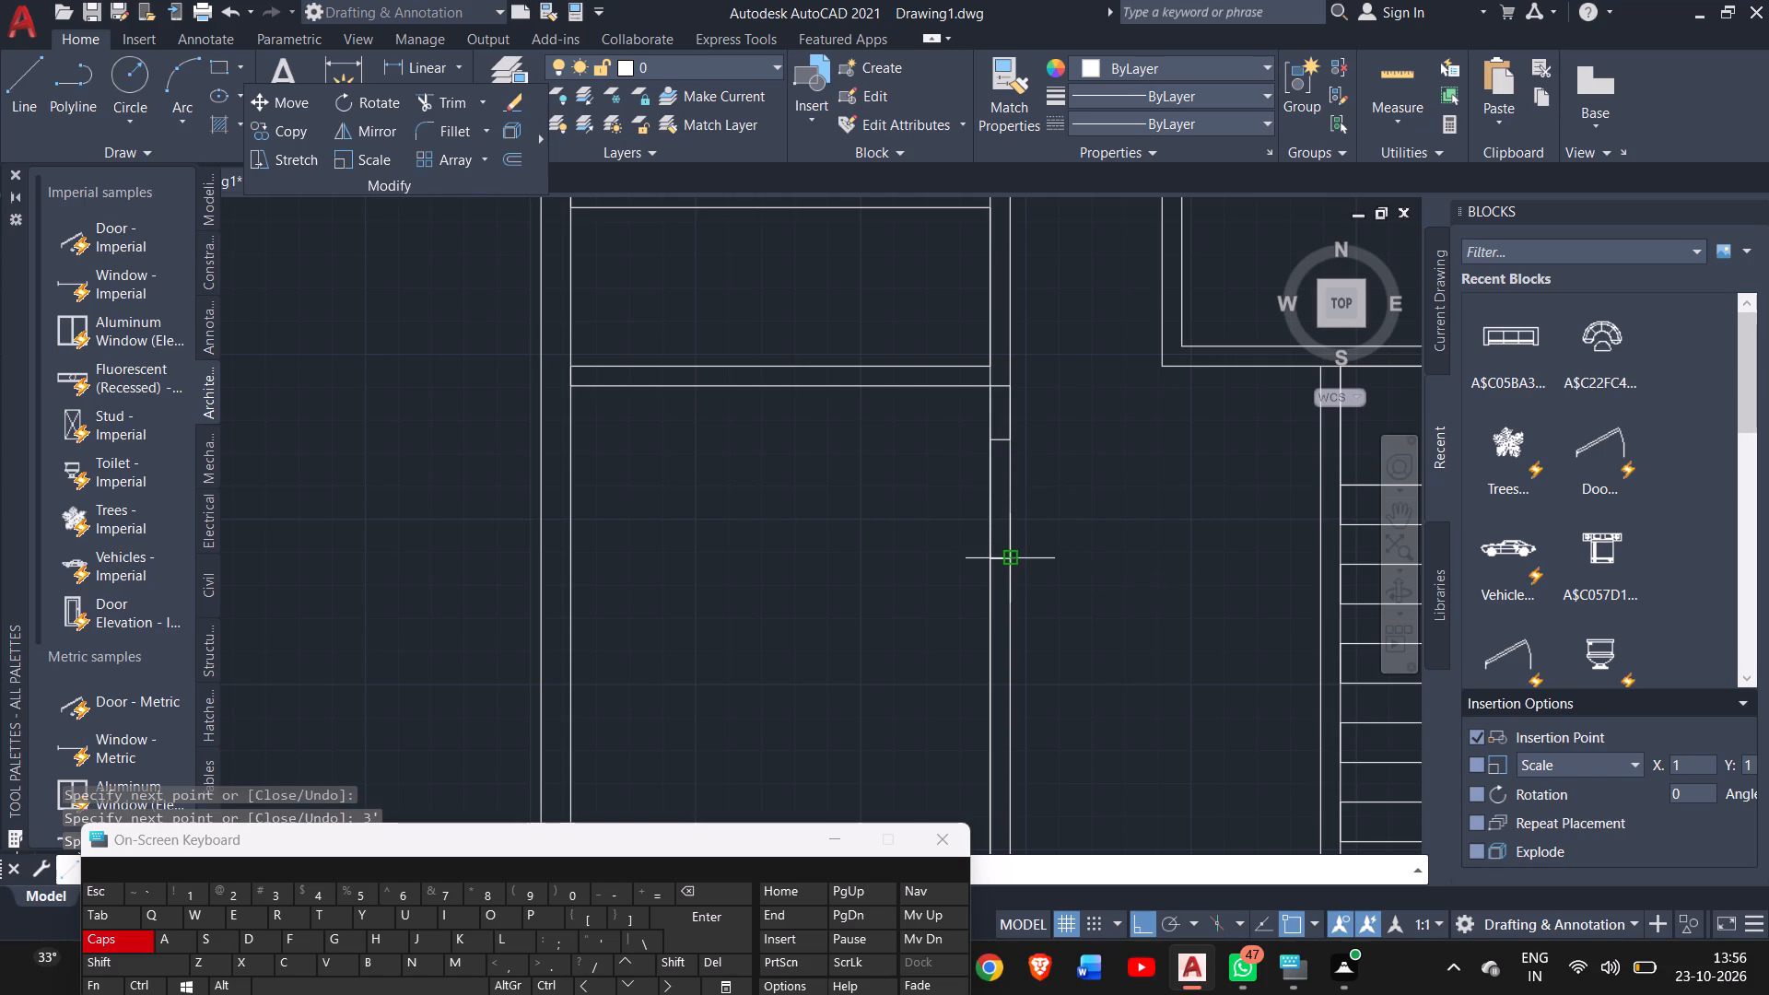
{"action": "right_click", "coordinate": [1050, 533]}
{"action": "left_click", "coordinate": [1067, 544]}
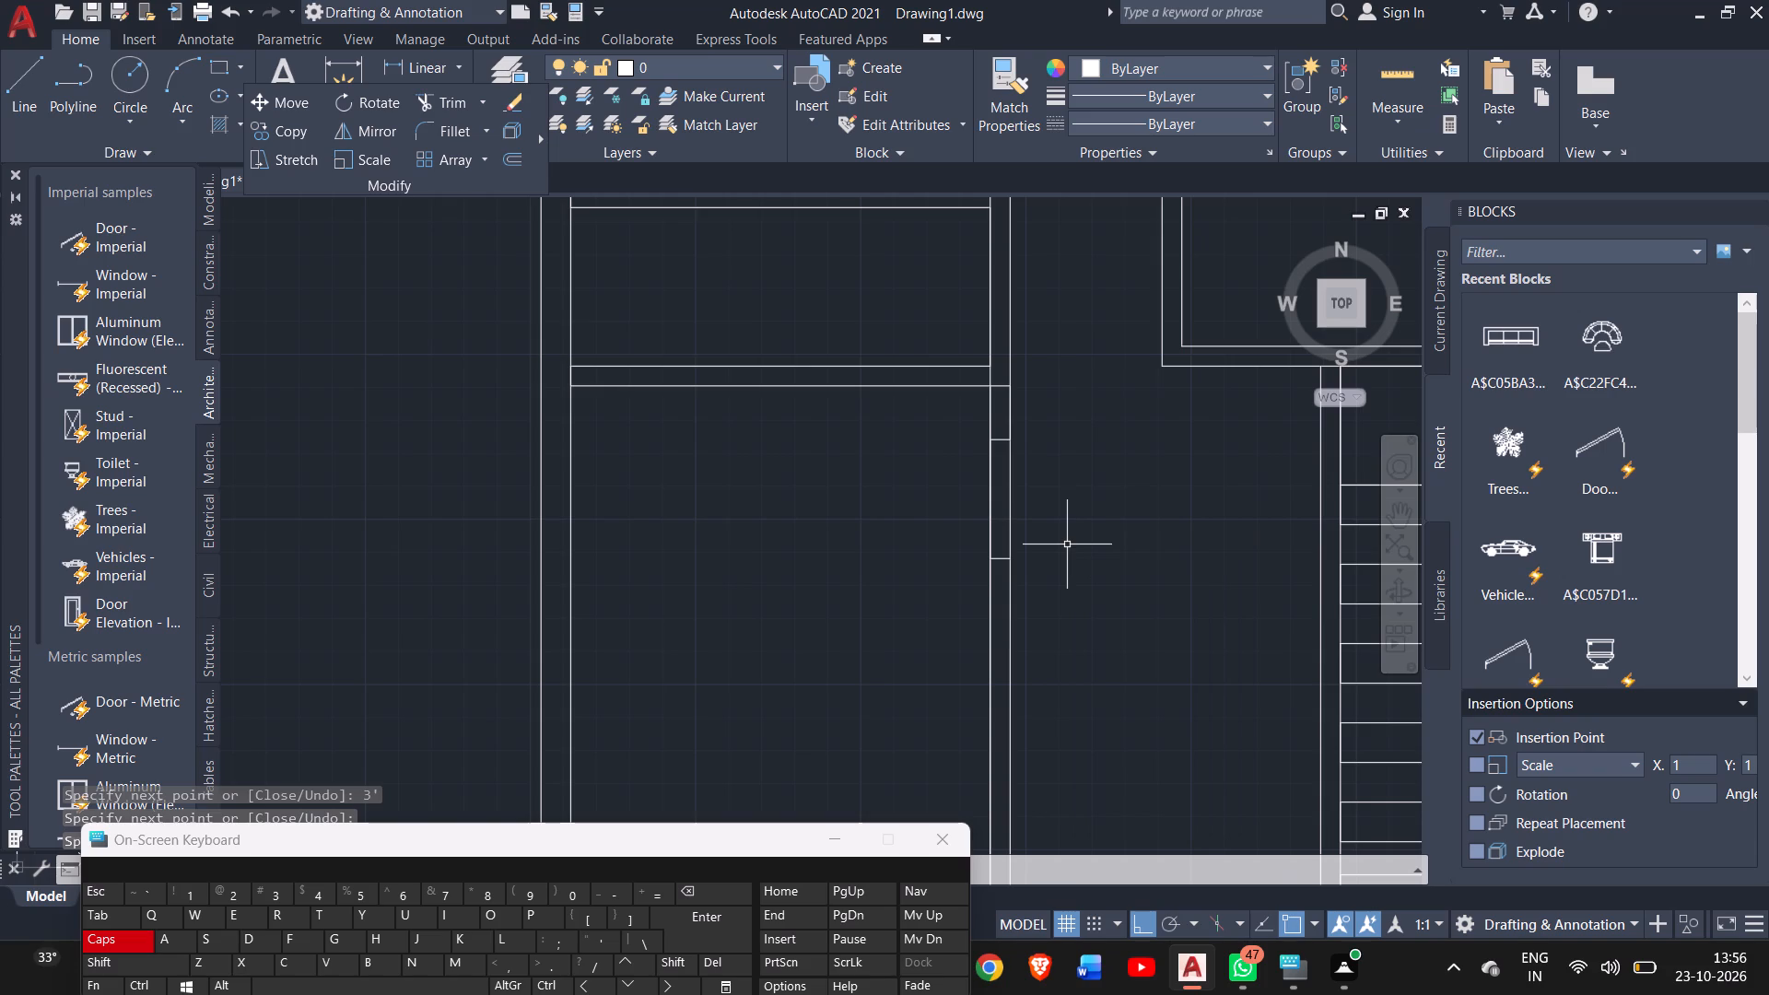
Trim both faces of the vertical partition between the marks to clear the 3' opening below the fourth horizontal partition.
{"action": "left_click", "coordinate": [461, 98]}
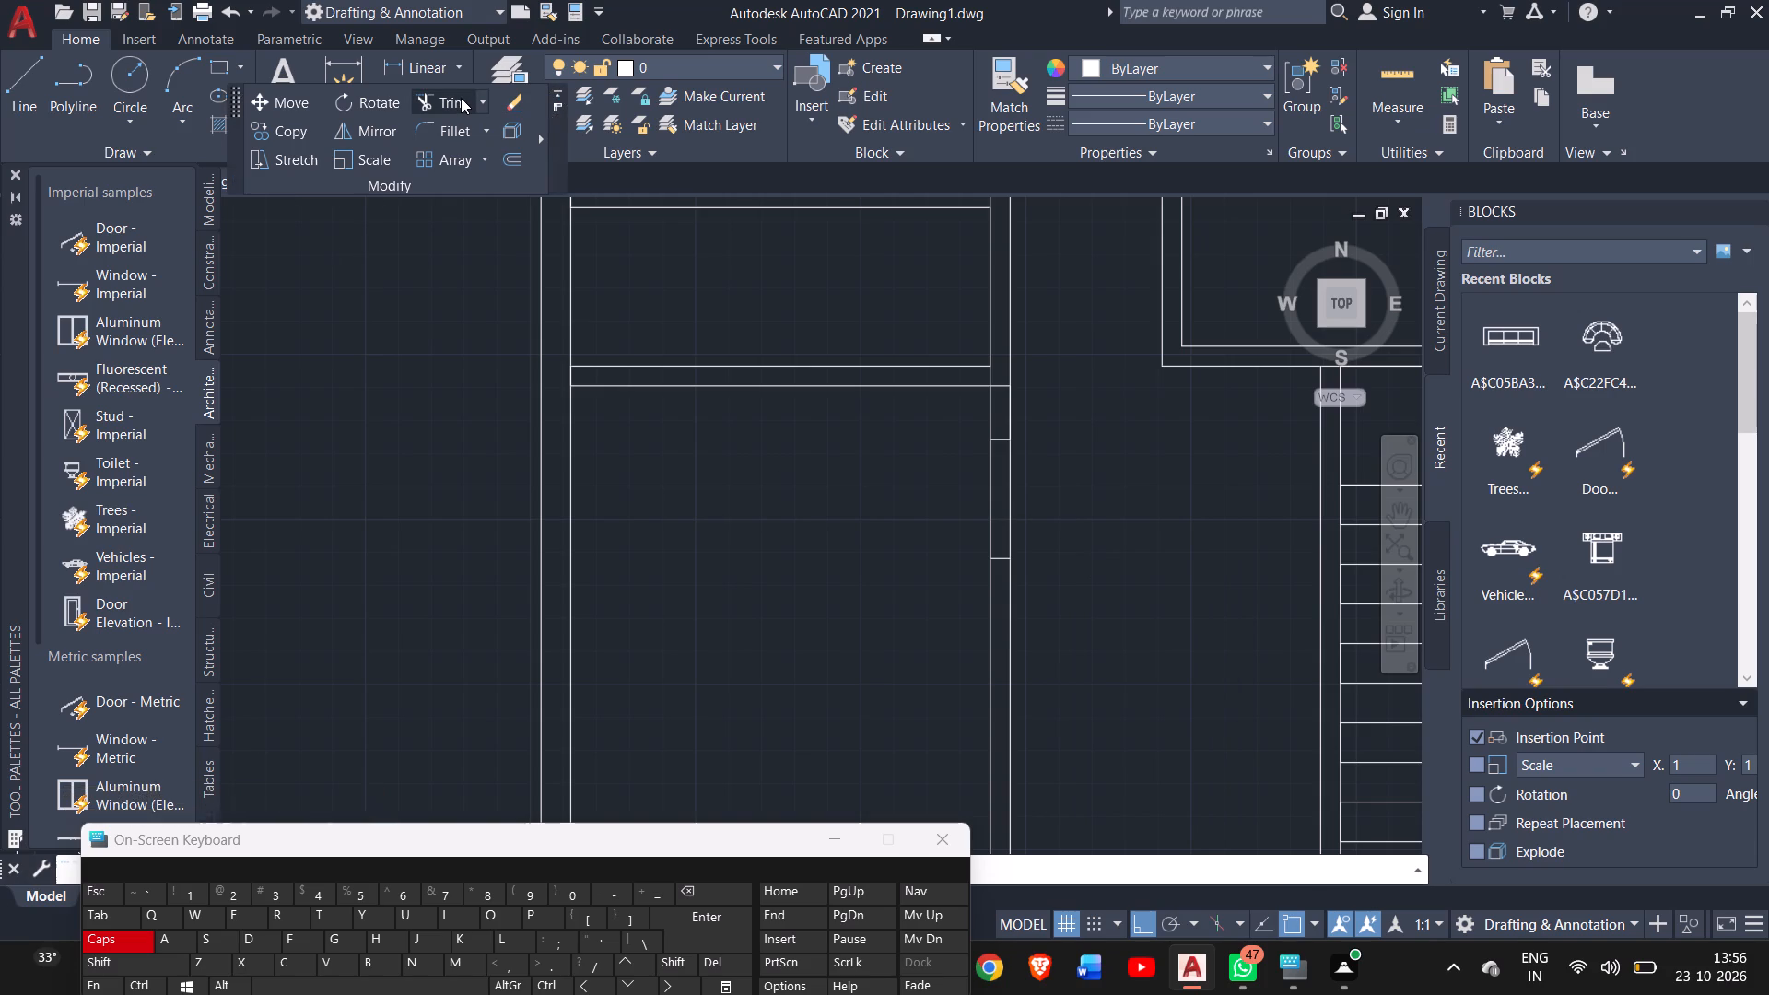
{"action": "left_click_drag", "start_coordinate": [950, 495], "coordinate": [1104, 495]}
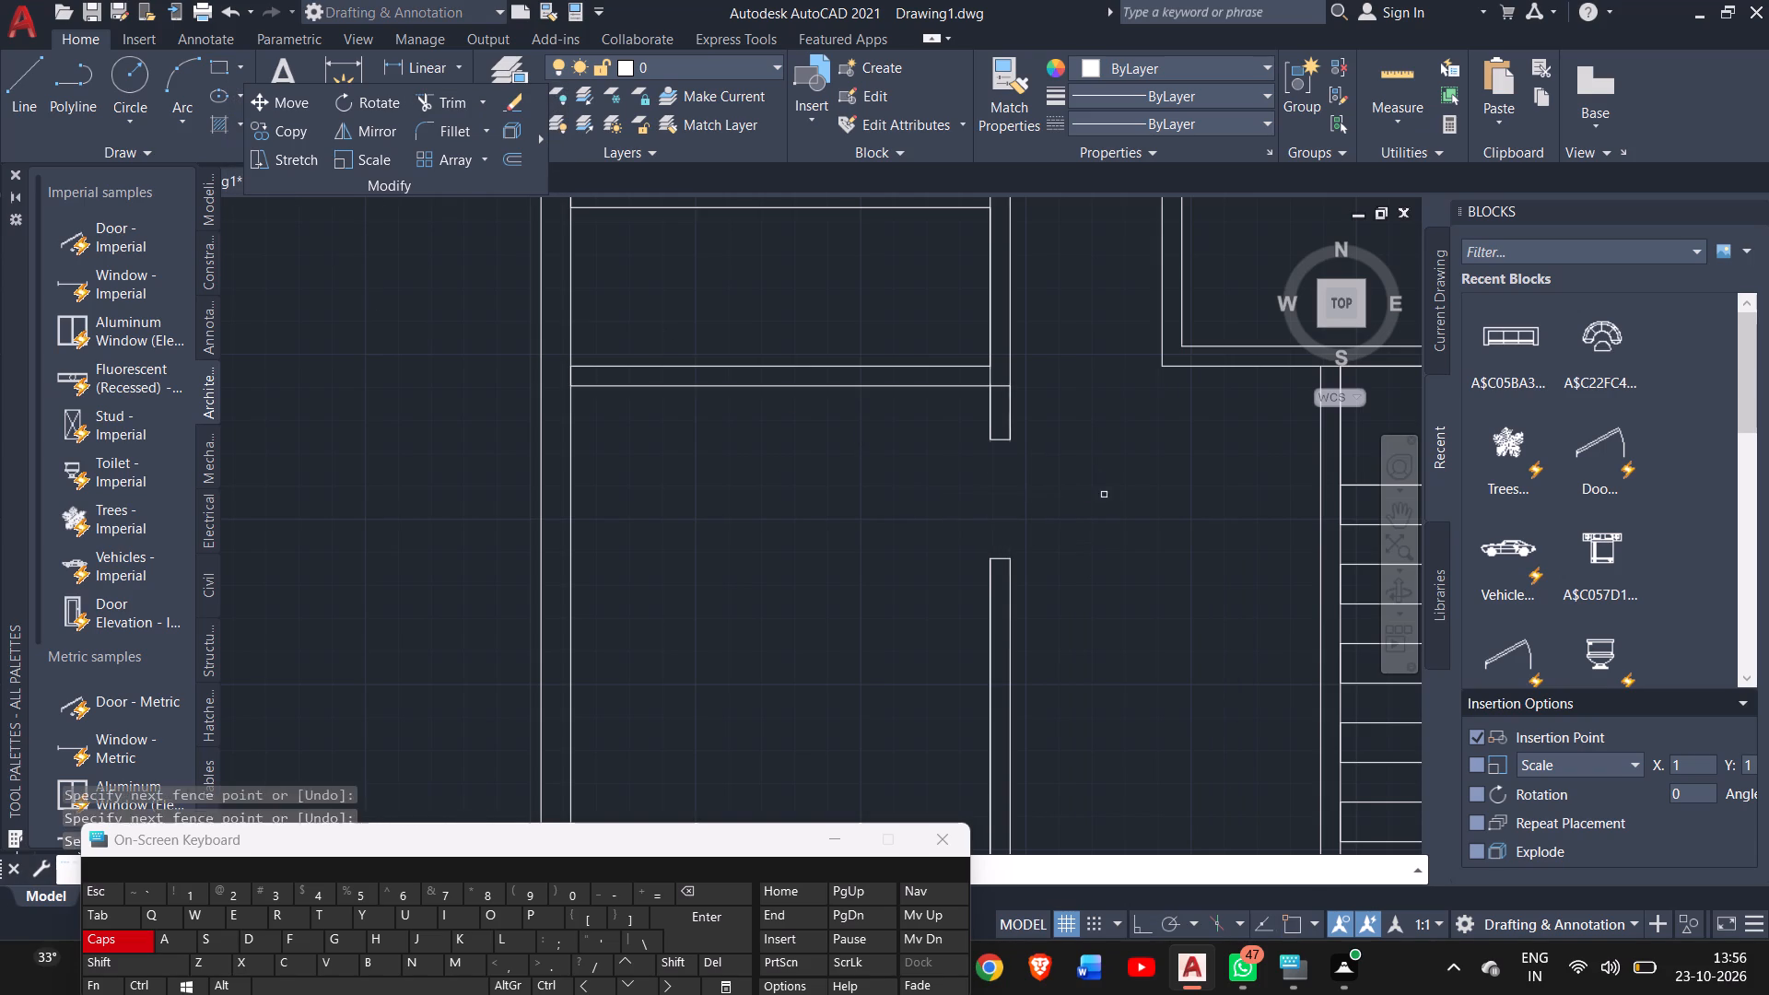
{"action": "left_click", "coordinate": [1104, 495]}
{"action": "right_click", "coordinate": [1104, 495]}
{"action": "left_click", "coordinate": [1137, 517]}
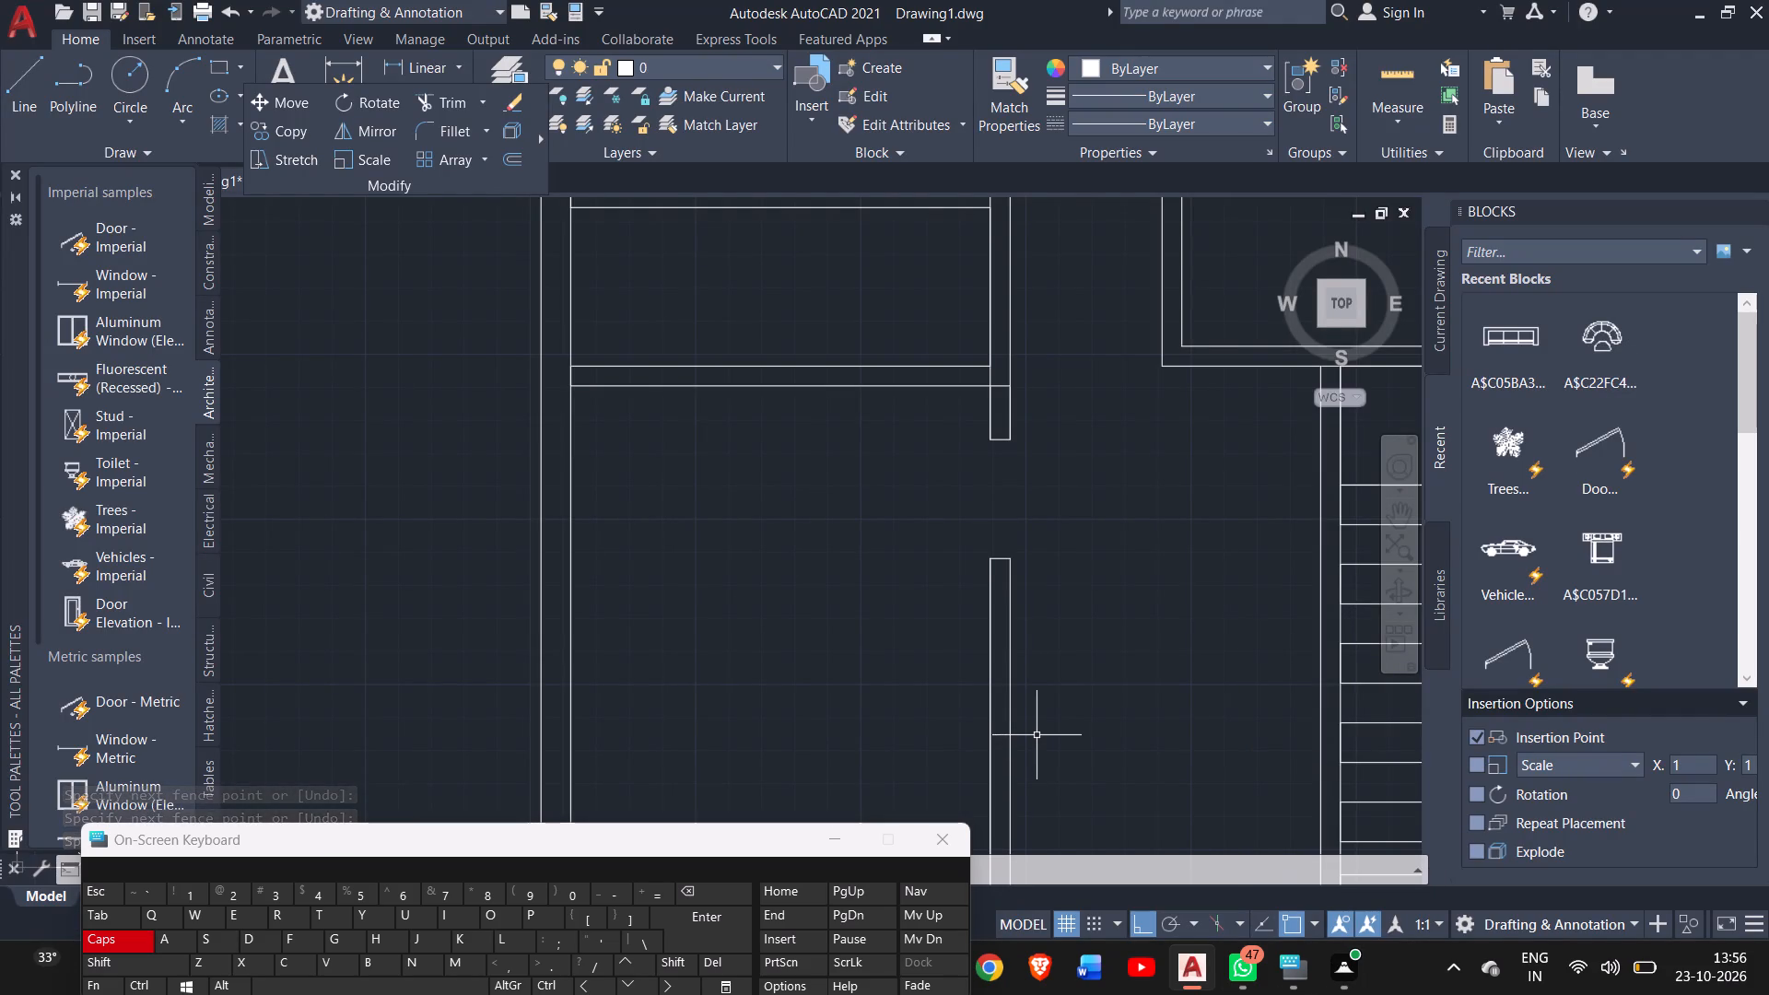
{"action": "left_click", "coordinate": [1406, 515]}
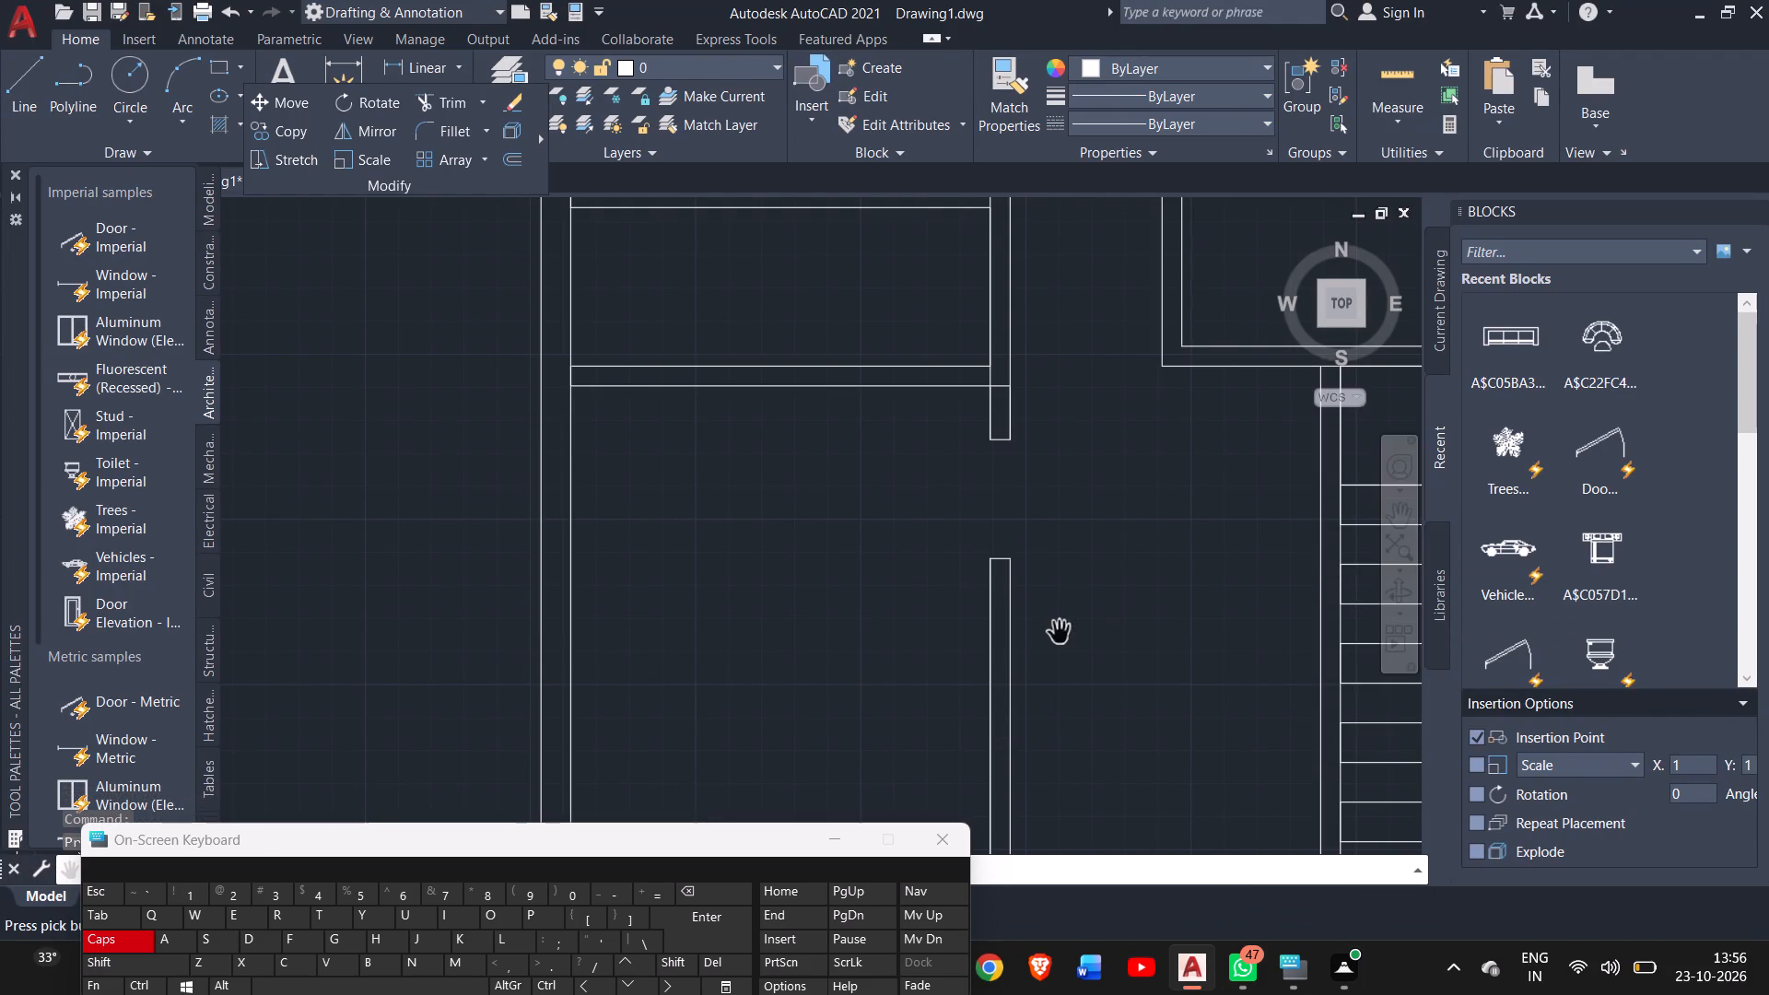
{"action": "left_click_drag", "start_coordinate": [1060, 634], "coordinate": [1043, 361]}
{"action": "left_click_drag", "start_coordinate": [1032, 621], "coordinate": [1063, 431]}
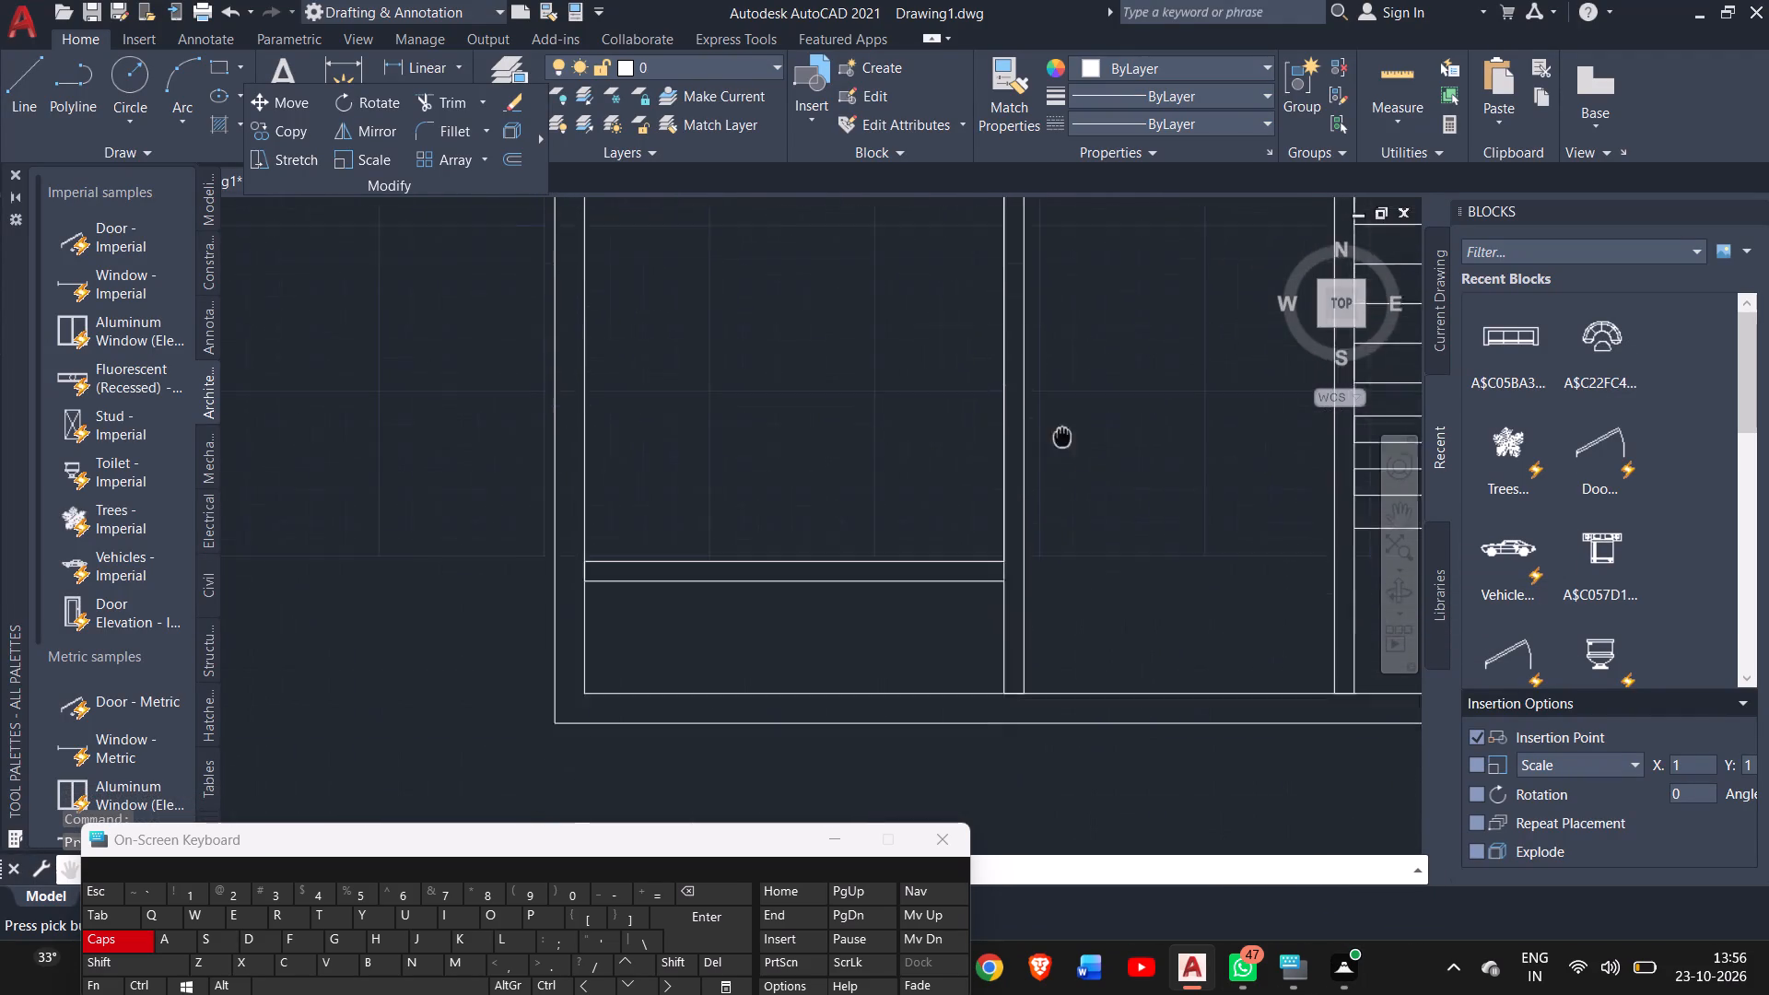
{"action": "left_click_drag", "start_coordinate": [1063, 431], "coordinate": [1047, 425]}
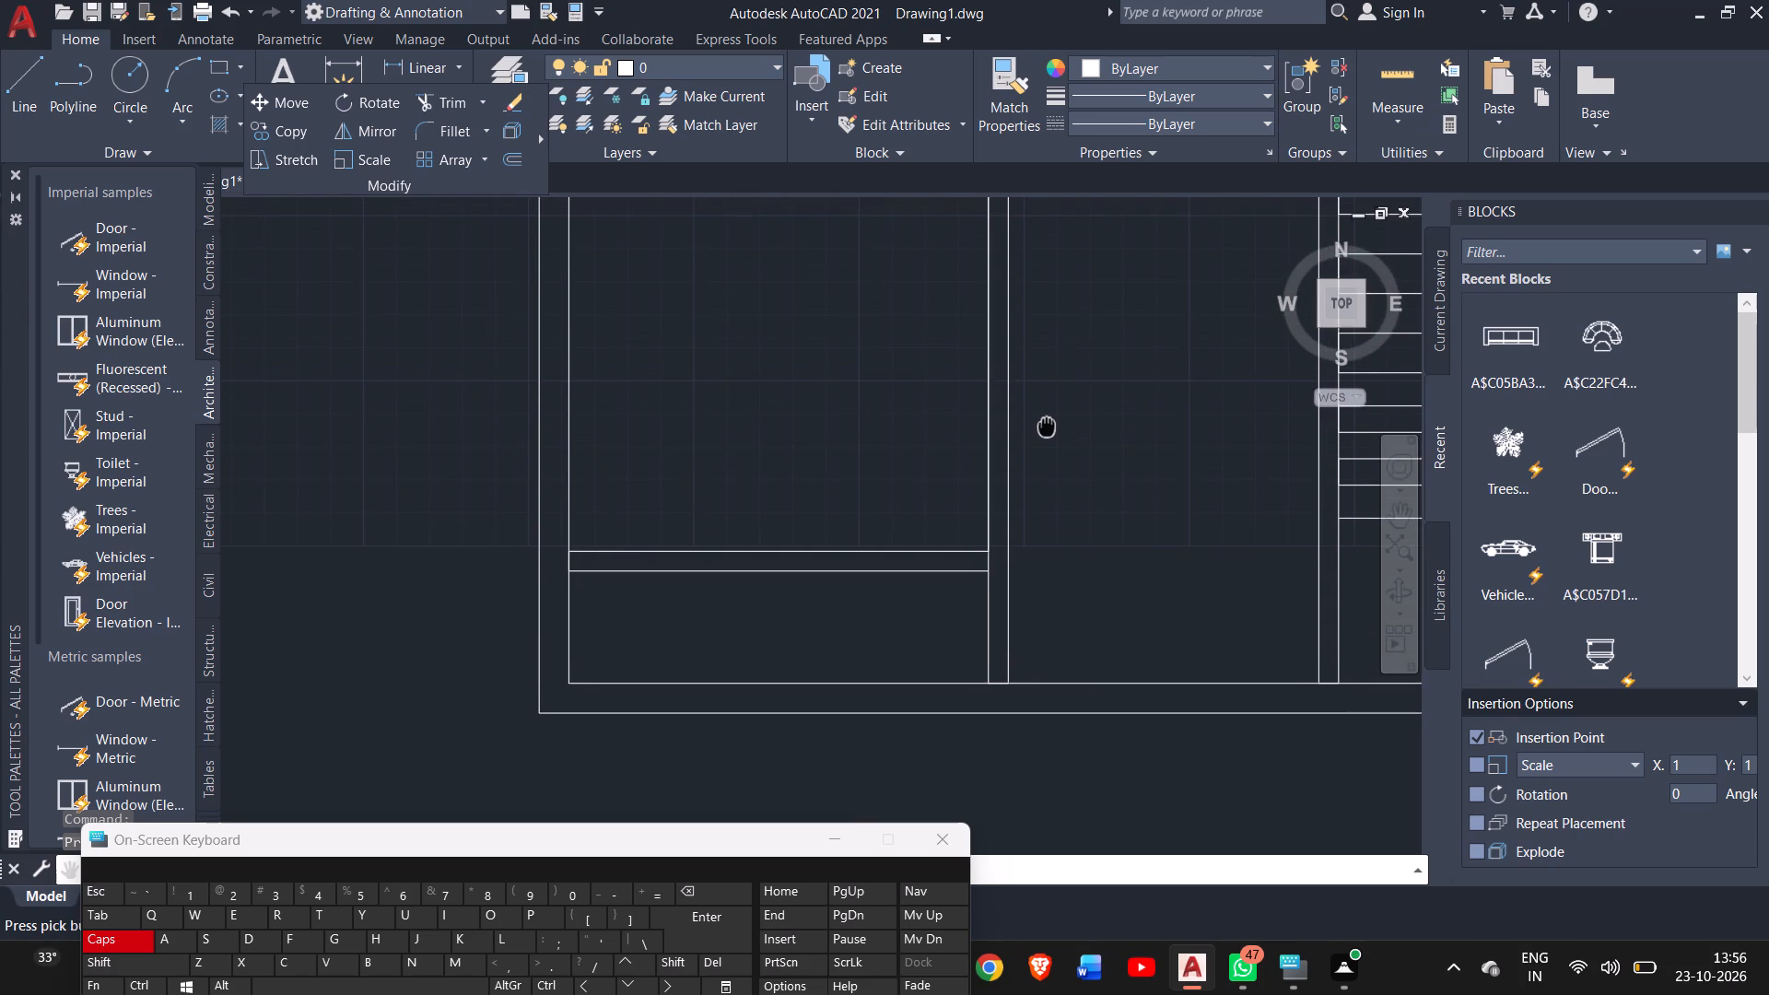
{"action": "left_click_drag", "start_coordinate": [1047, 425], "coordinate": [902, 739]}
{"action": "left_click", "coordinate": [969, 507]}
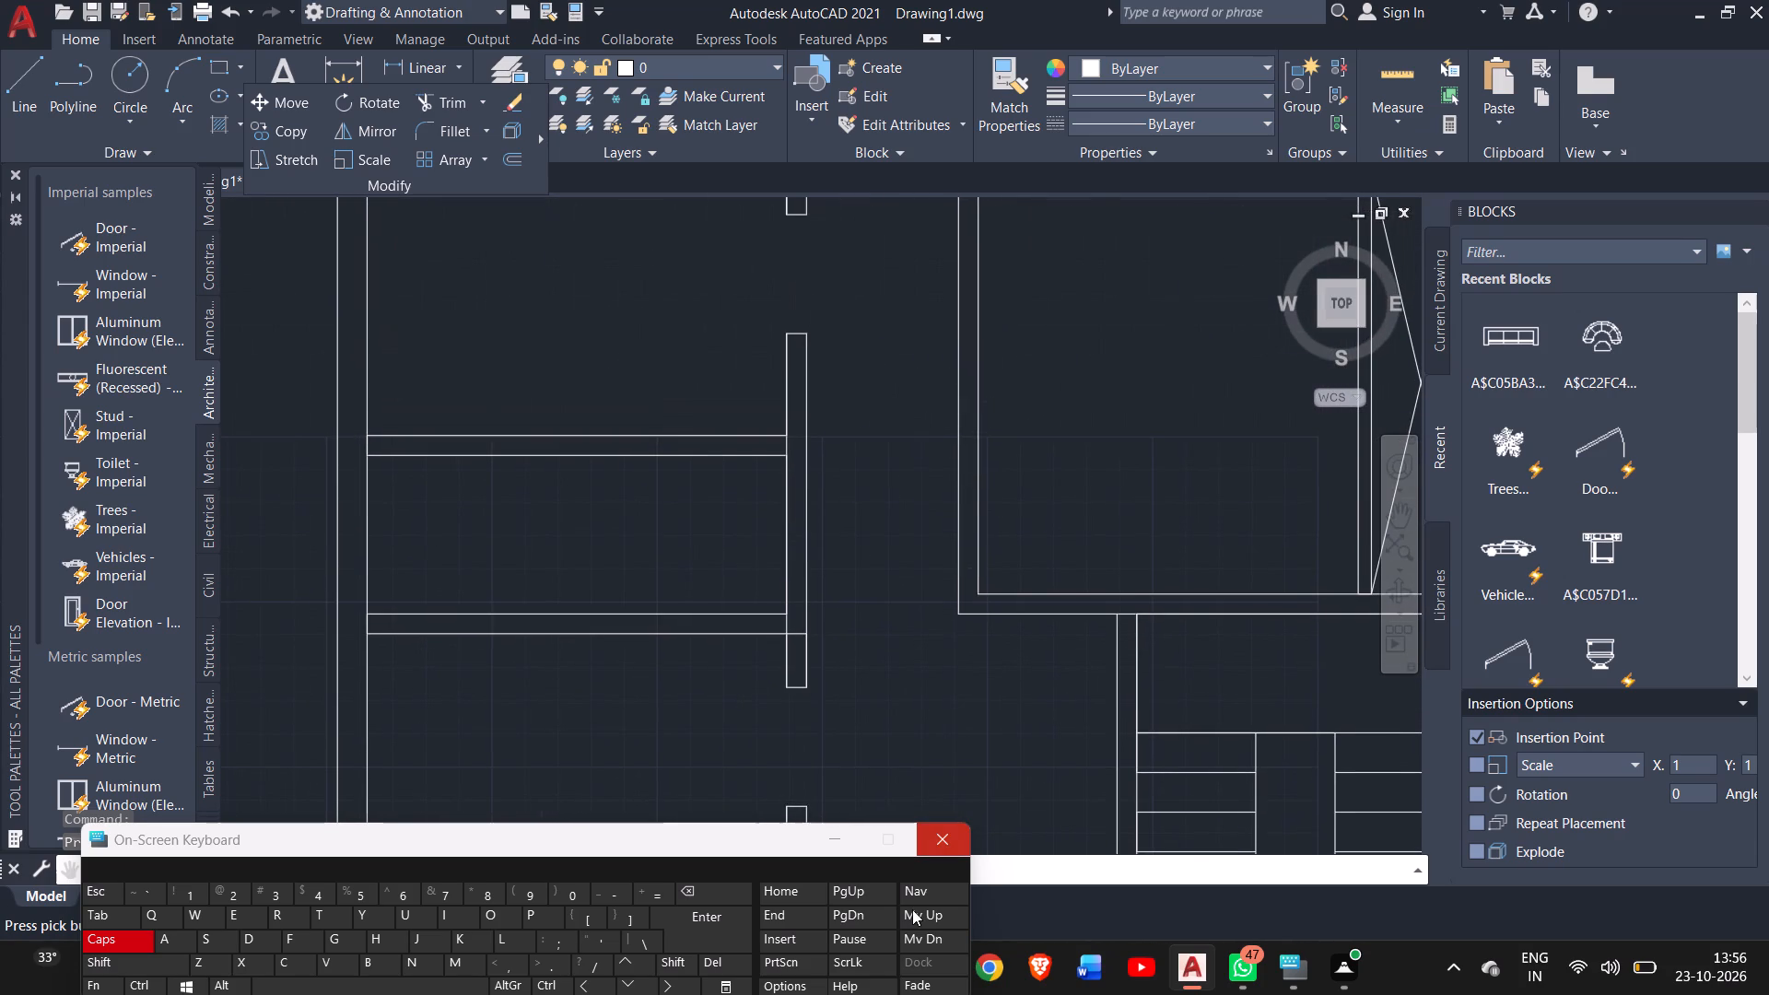
Draw two lines across the fourth horizontal partition from the plan's top, marking a 3' opening near the left outer wall.
{"action": "right_click", "coordinate": [893, 696]}
{"action": "left_click", "coordinate": [943, 717]}
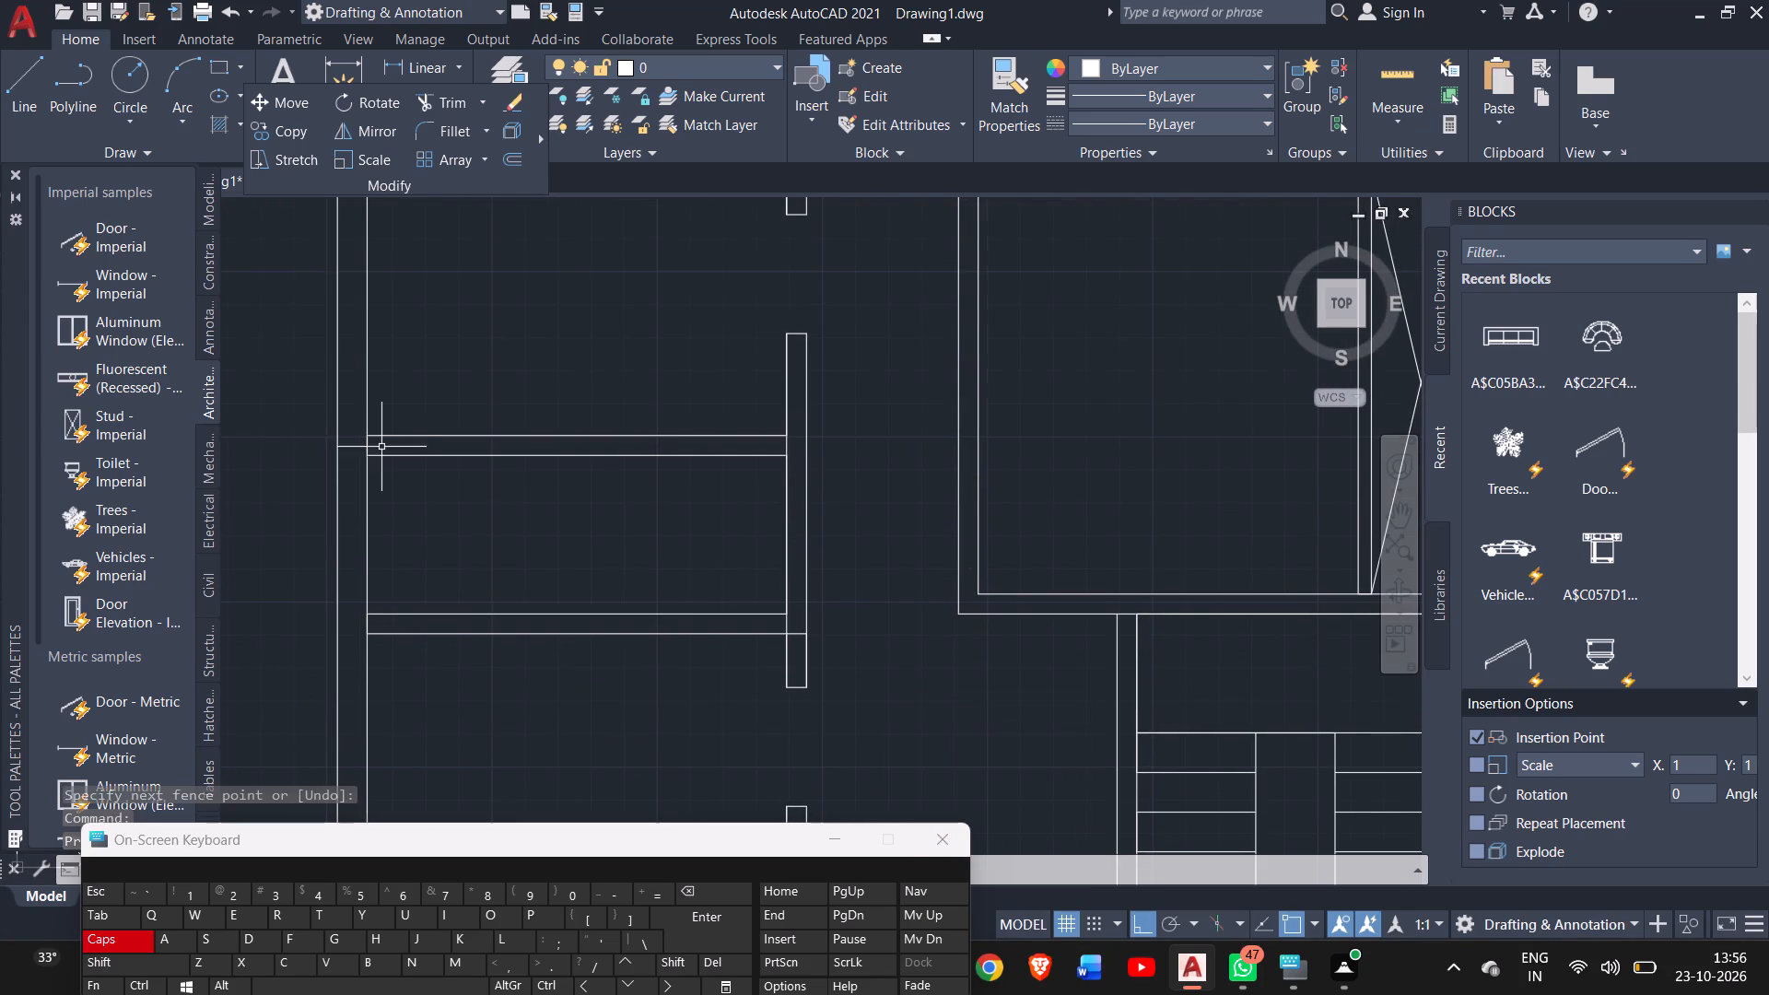
{"action": "left_click", "coordinate": [34, 107]}
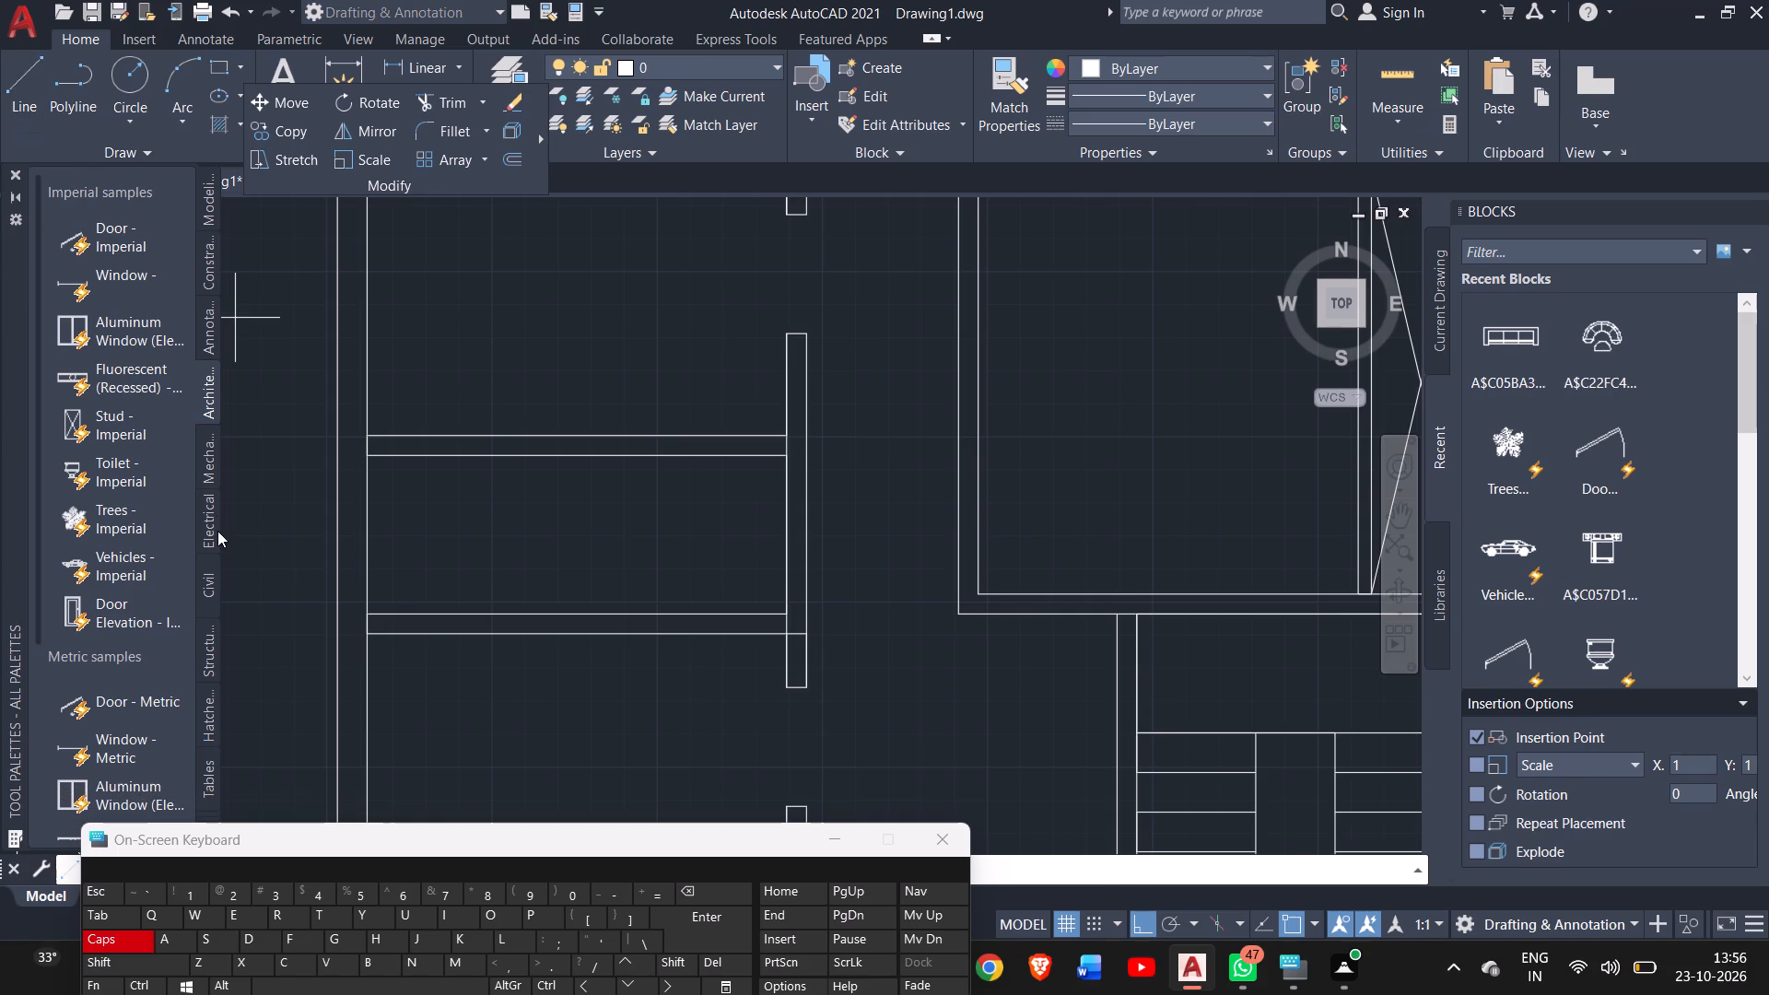
{"action": "left_click_drag", "start_coordinate": [367, 632], "coordinate": [403, 635]}
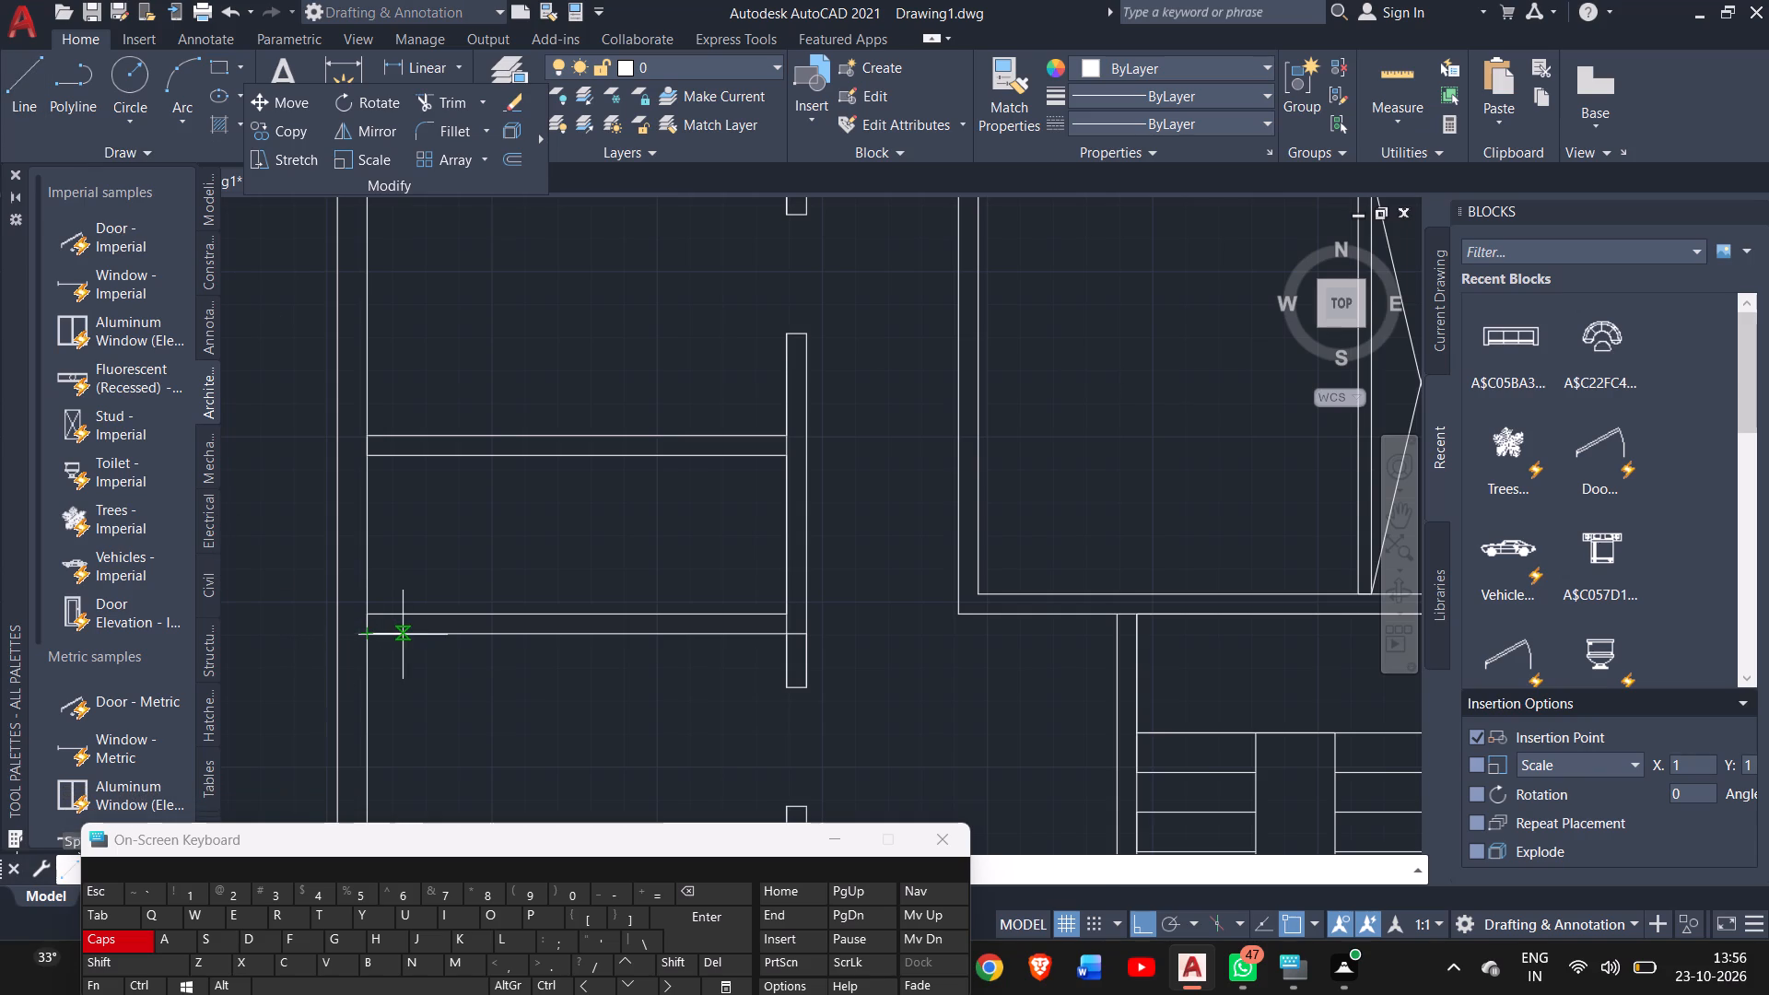
{"action": "left_click_drag", "start_coordinate": [403, 635], "coordinate": [405, 604]}
{"action": "left_click", "coordinate": [405, 604]}
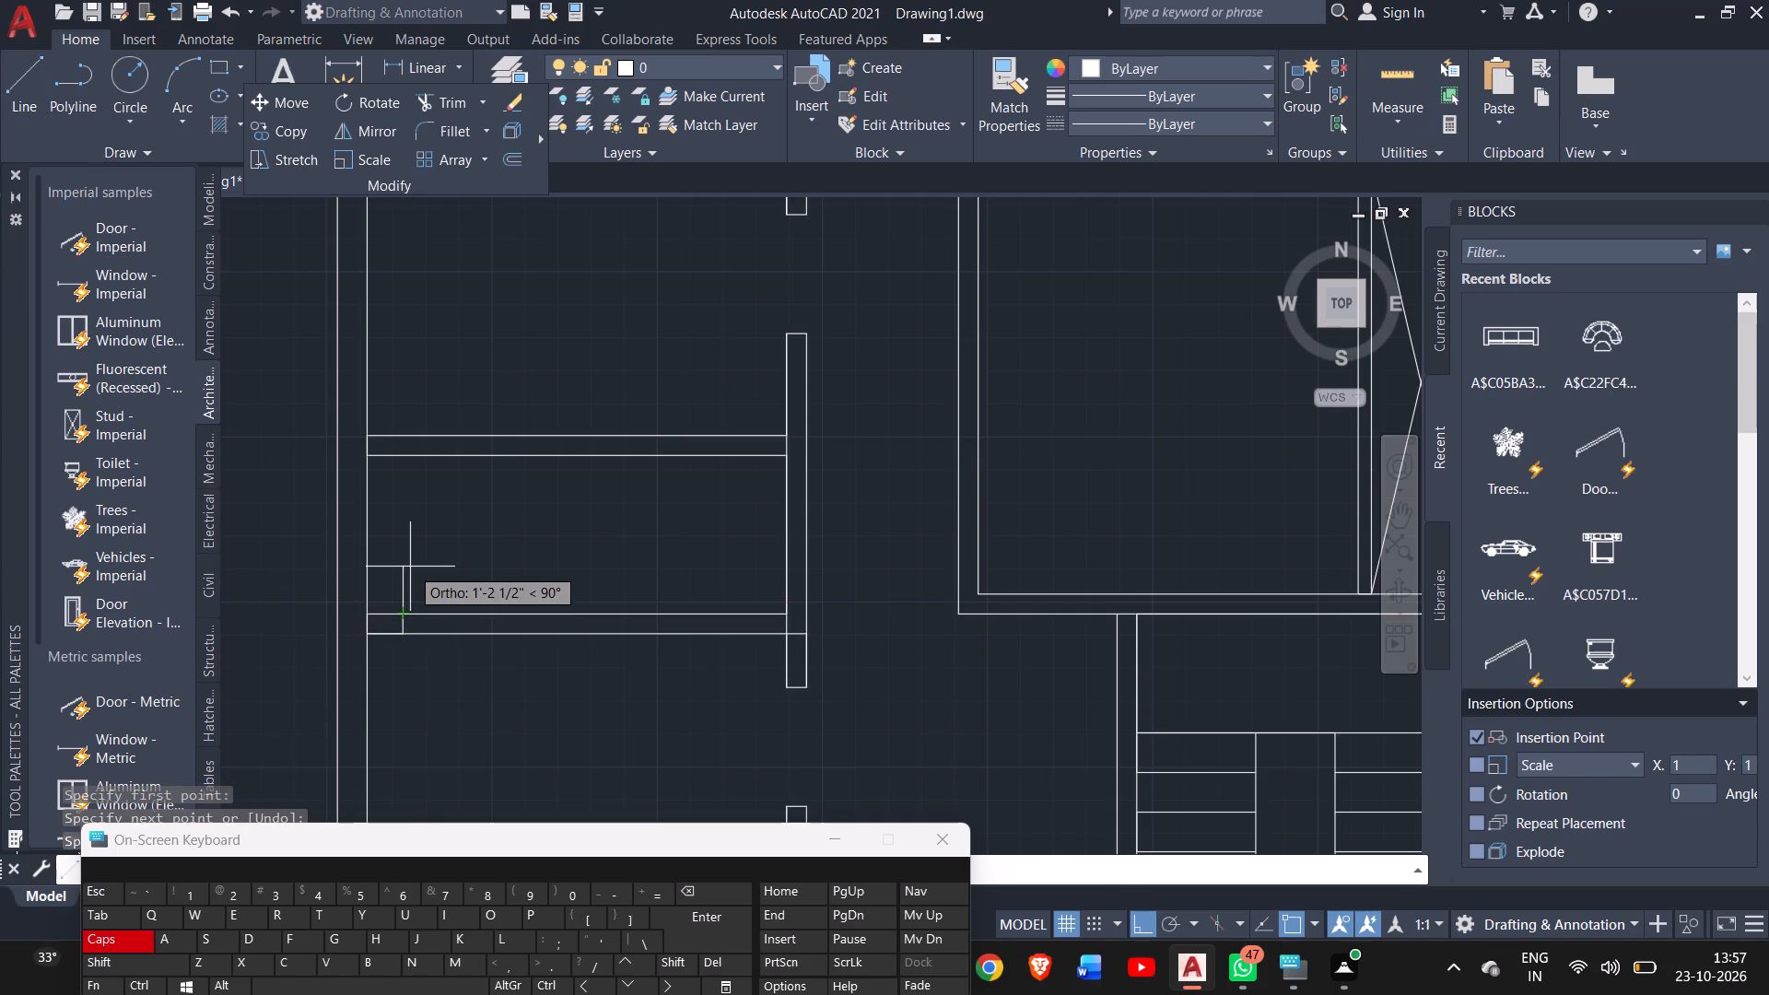
{"action": "right_click", "coordinate": [410, 567]}
{"action": "left_click", "coordinate": [433, 578]}
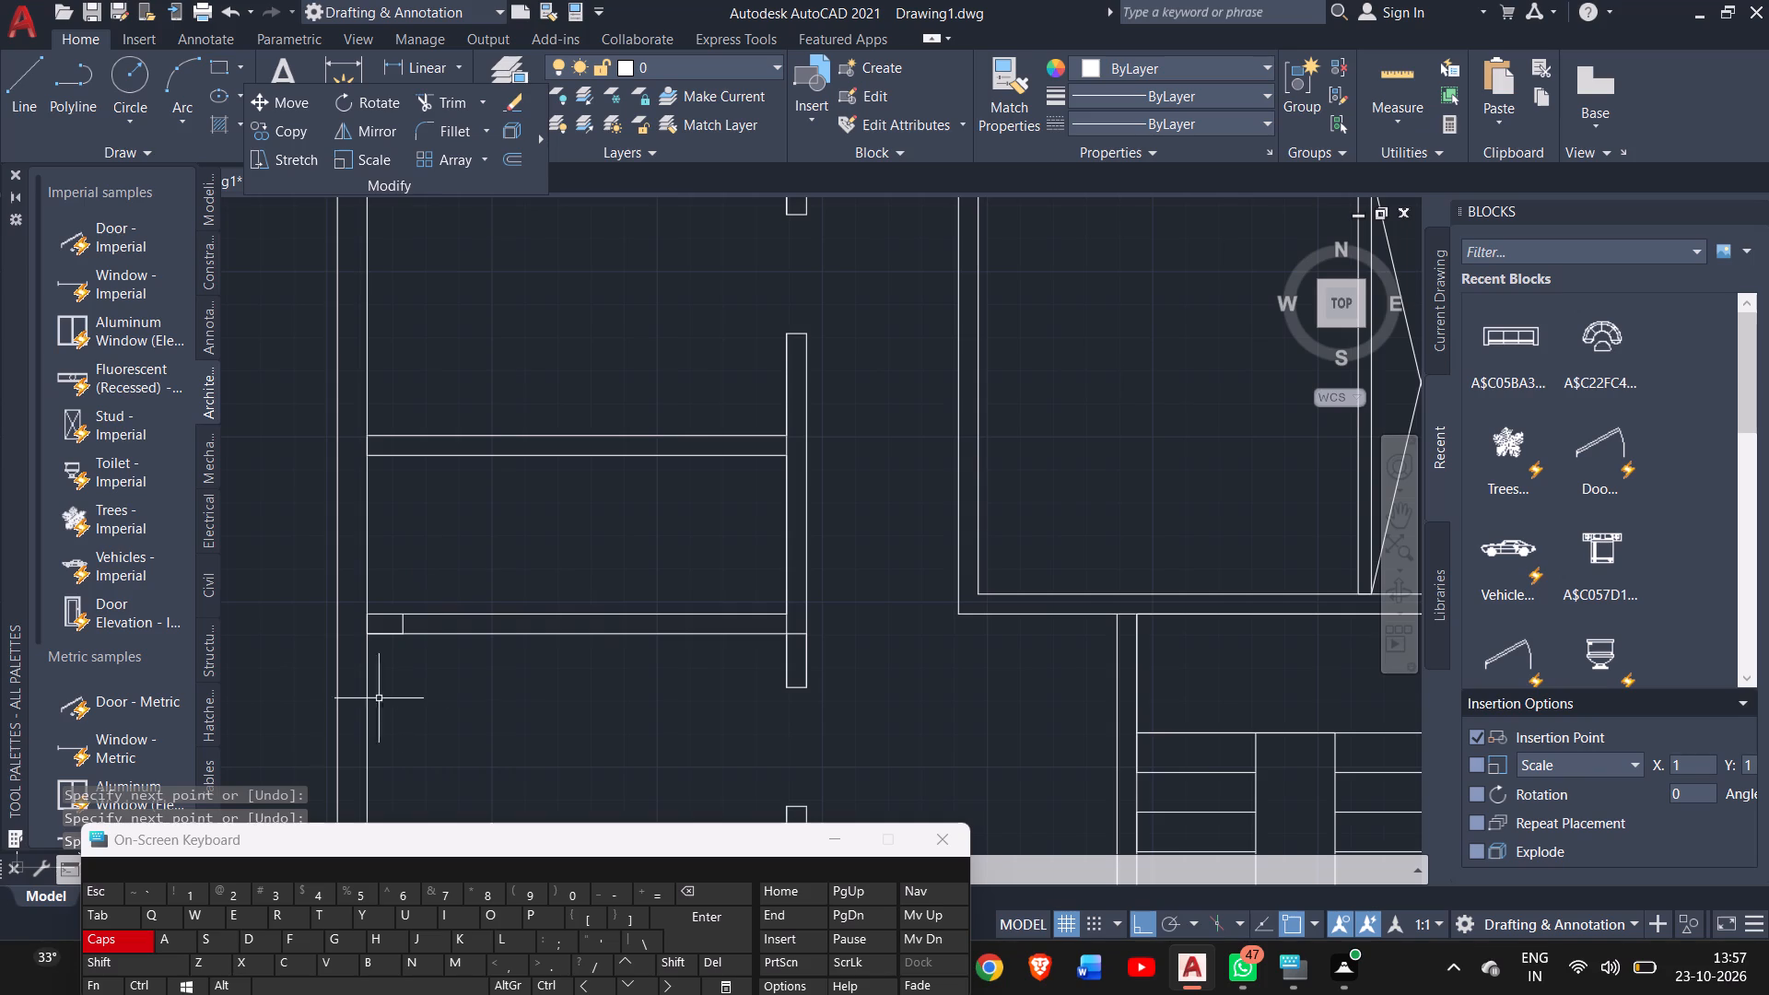
{"action": "left_click", "coordinate": [9, 123]}
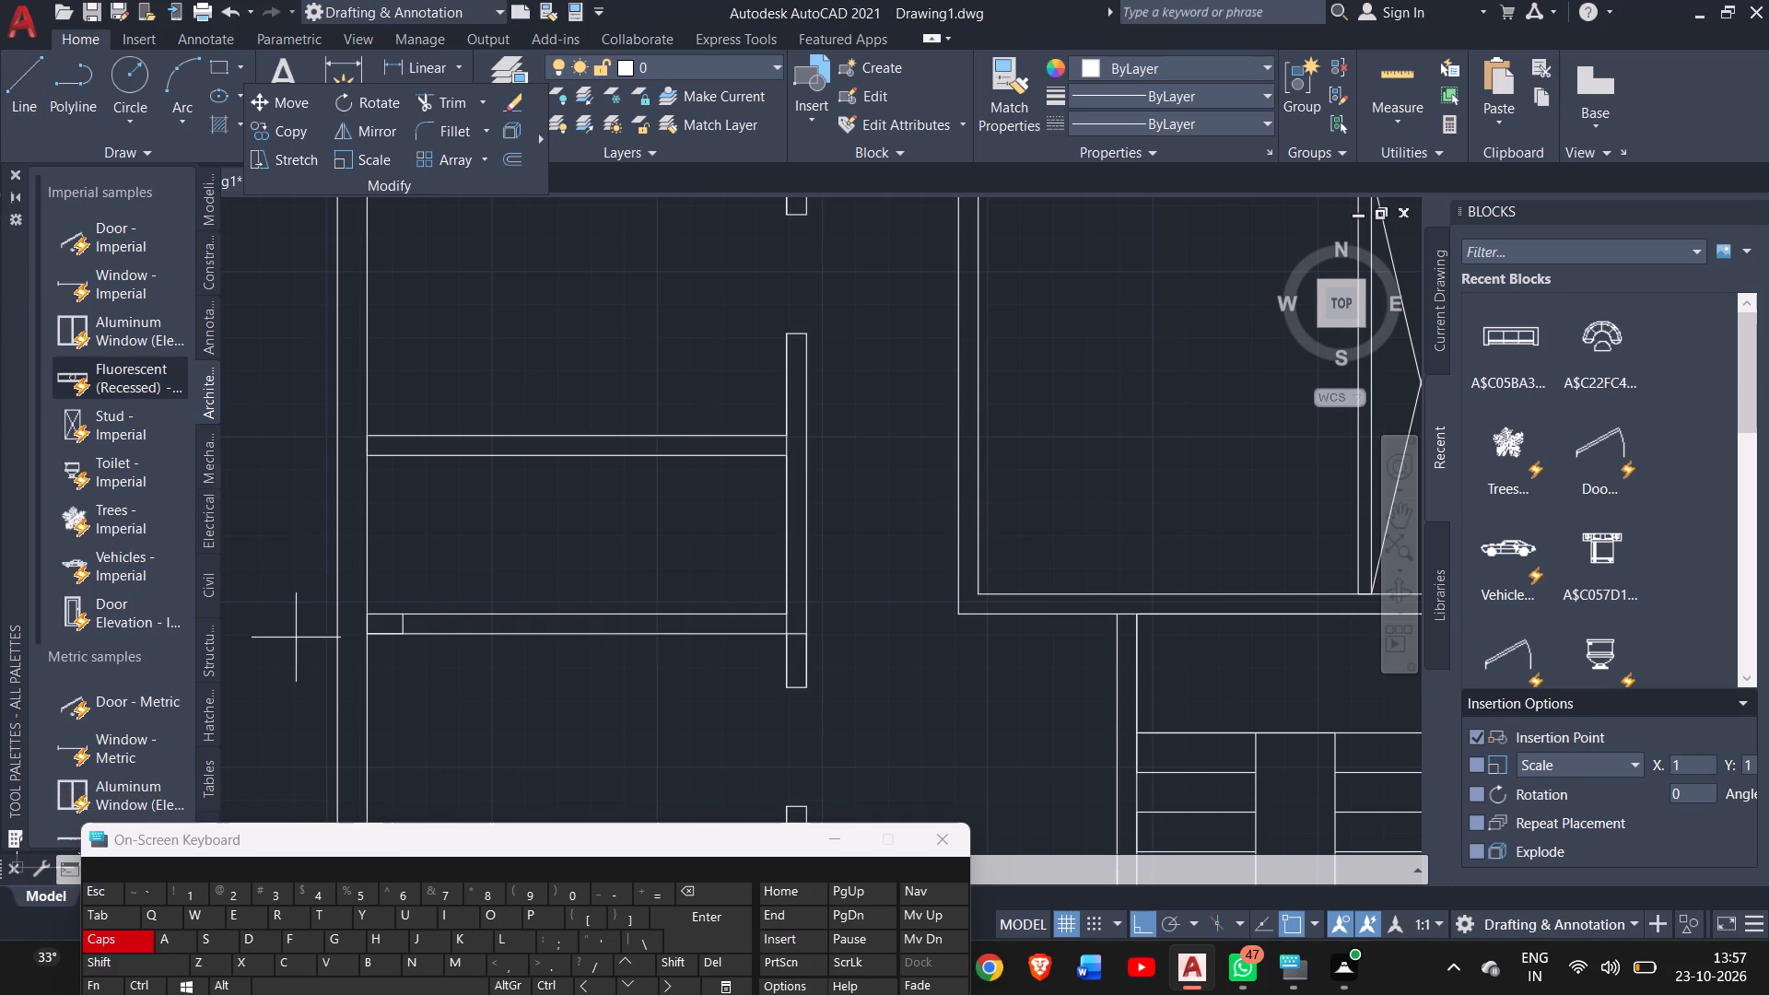
{"action": "left_click_drag", "start_coordinate": [404, 615], "coordinate": [474, 615]}
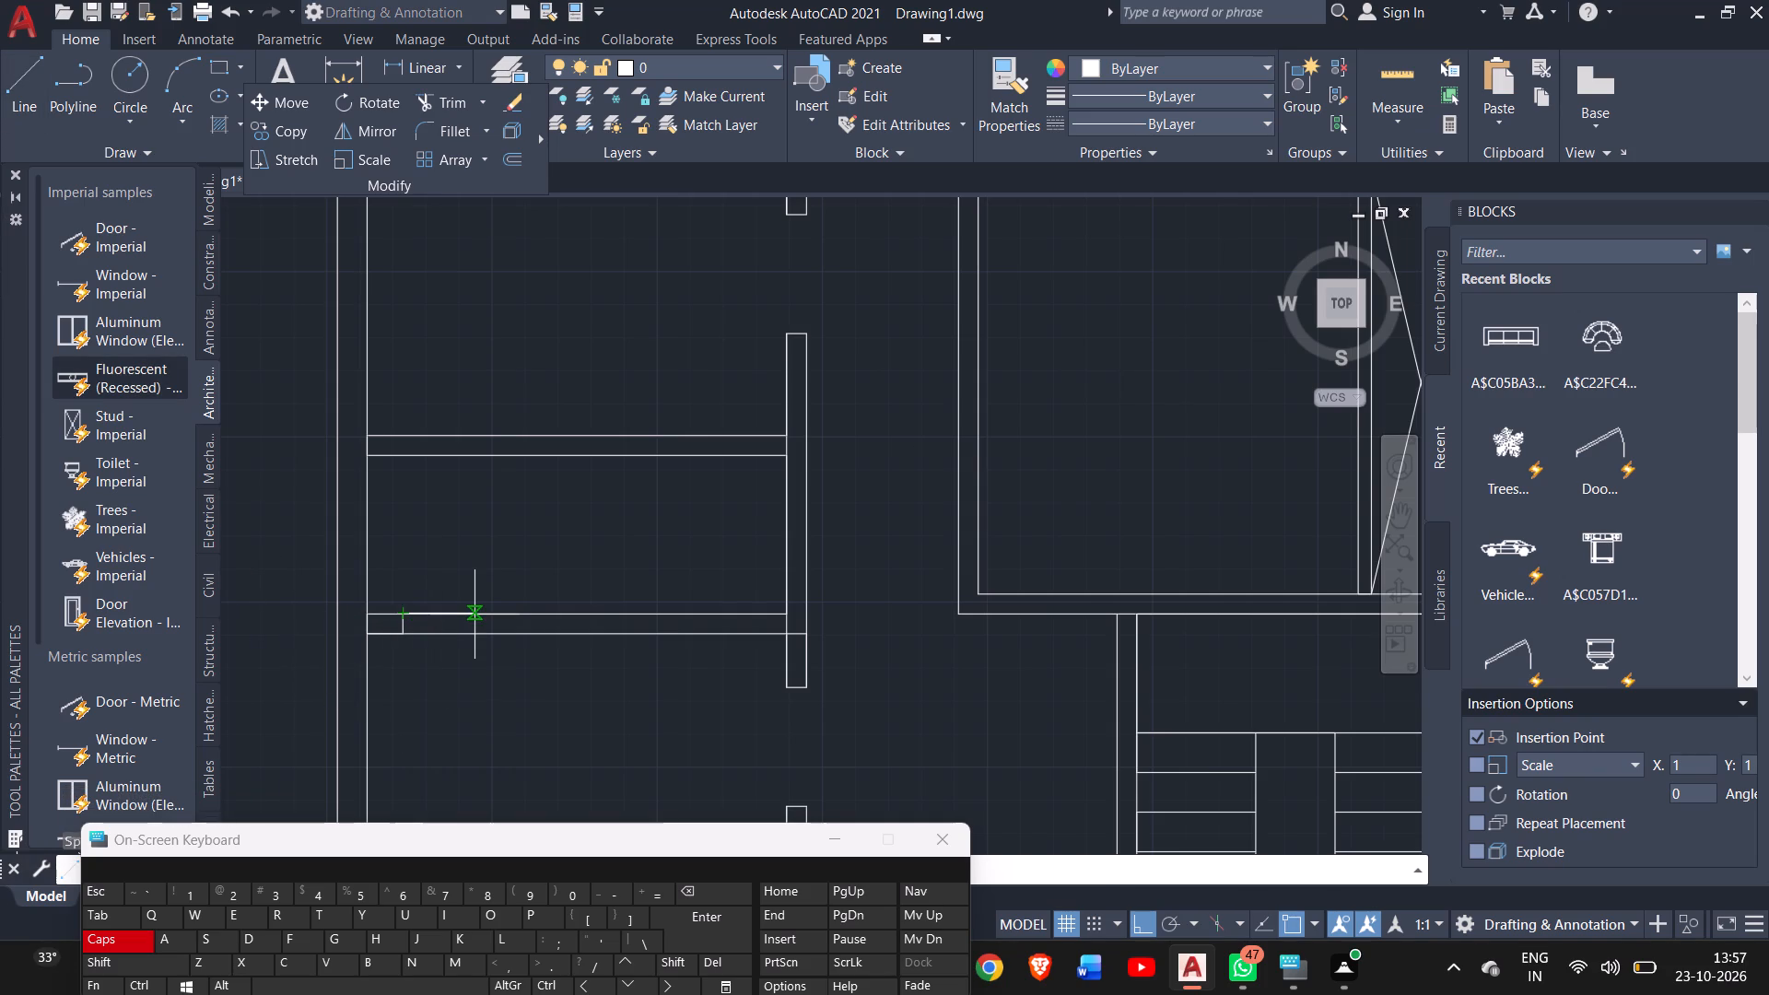
{"action": "type", "text": "3'"}
{"action": "key", "text": "Return"}
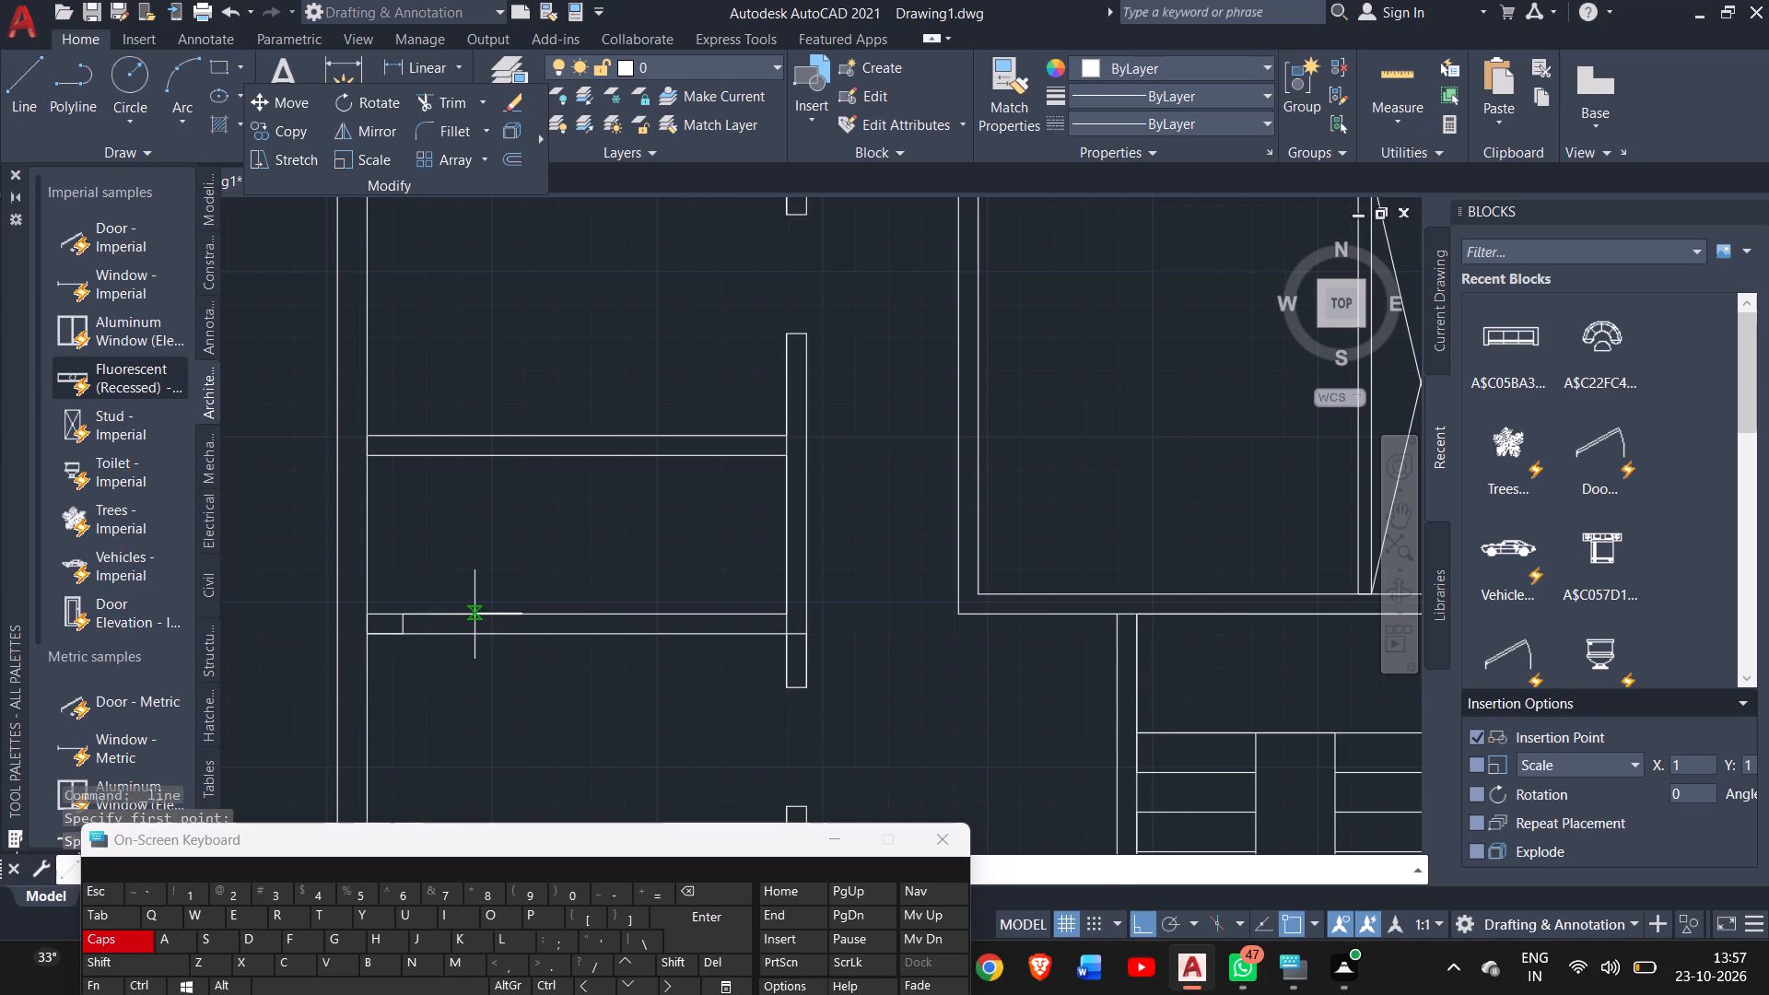
{"action": "left_click", "coordinate": [519, 637]}
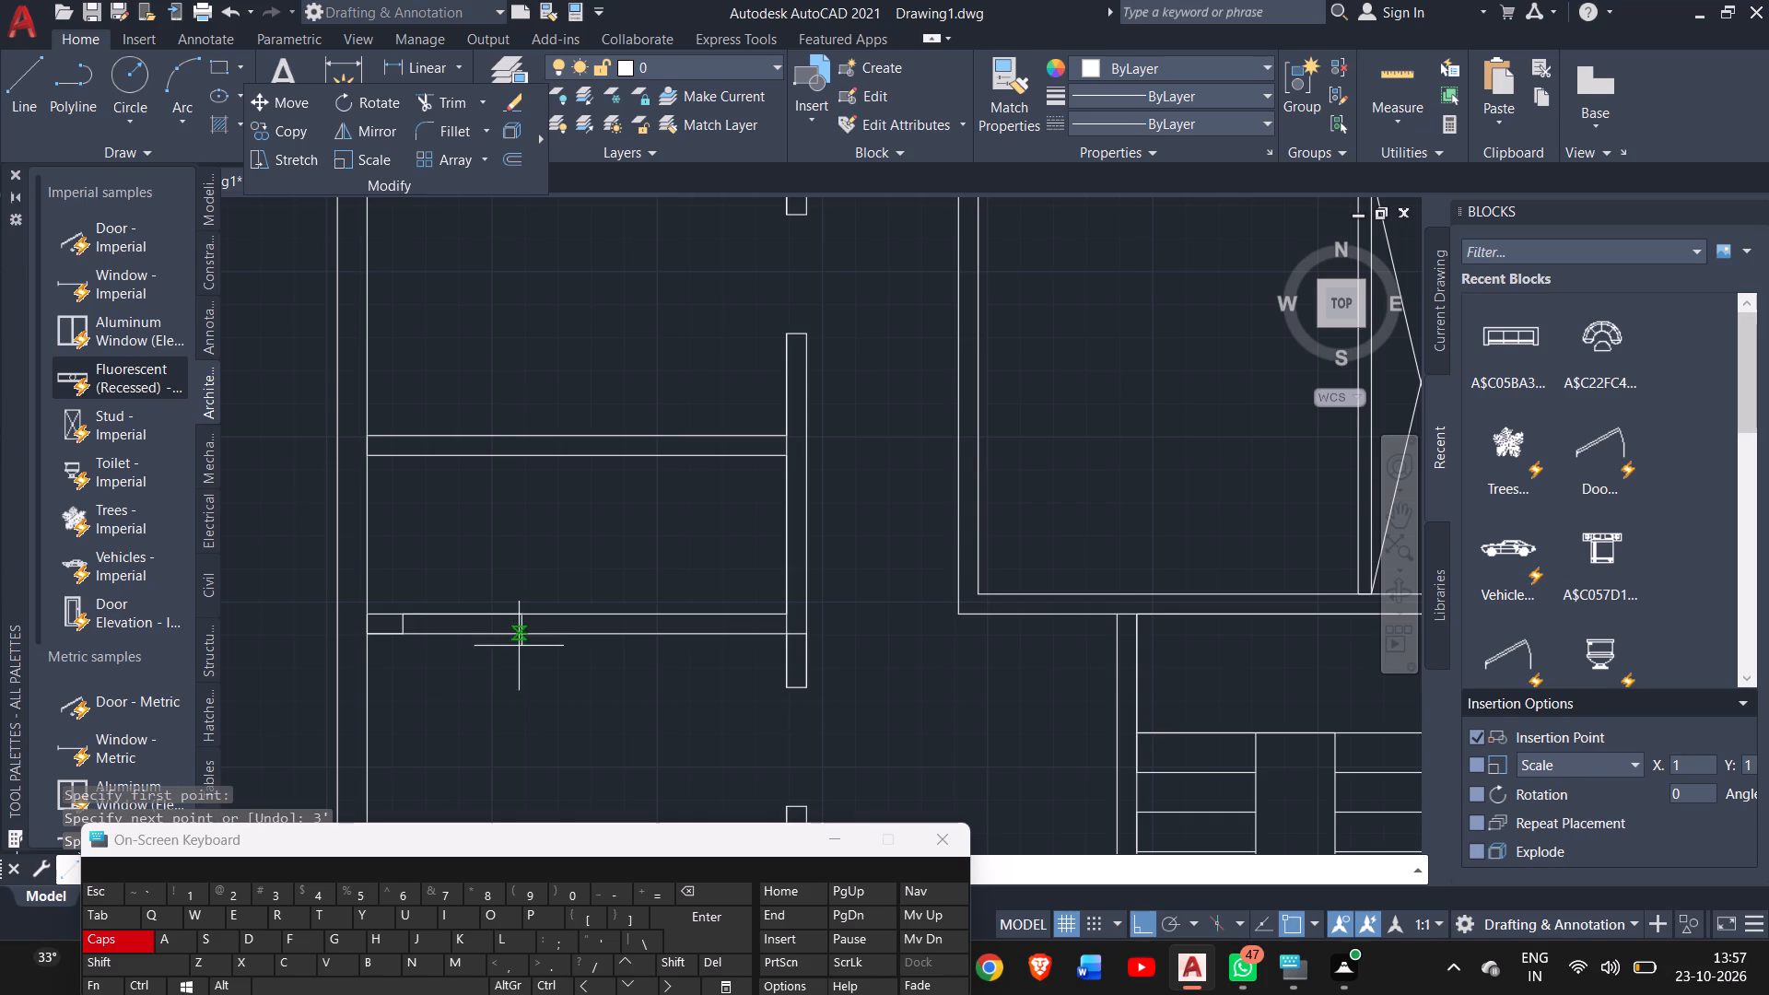
{"action": "right_click", "coordinate": [521, 659]}
{"action": "left_click", "coordinate": [597, 381]}
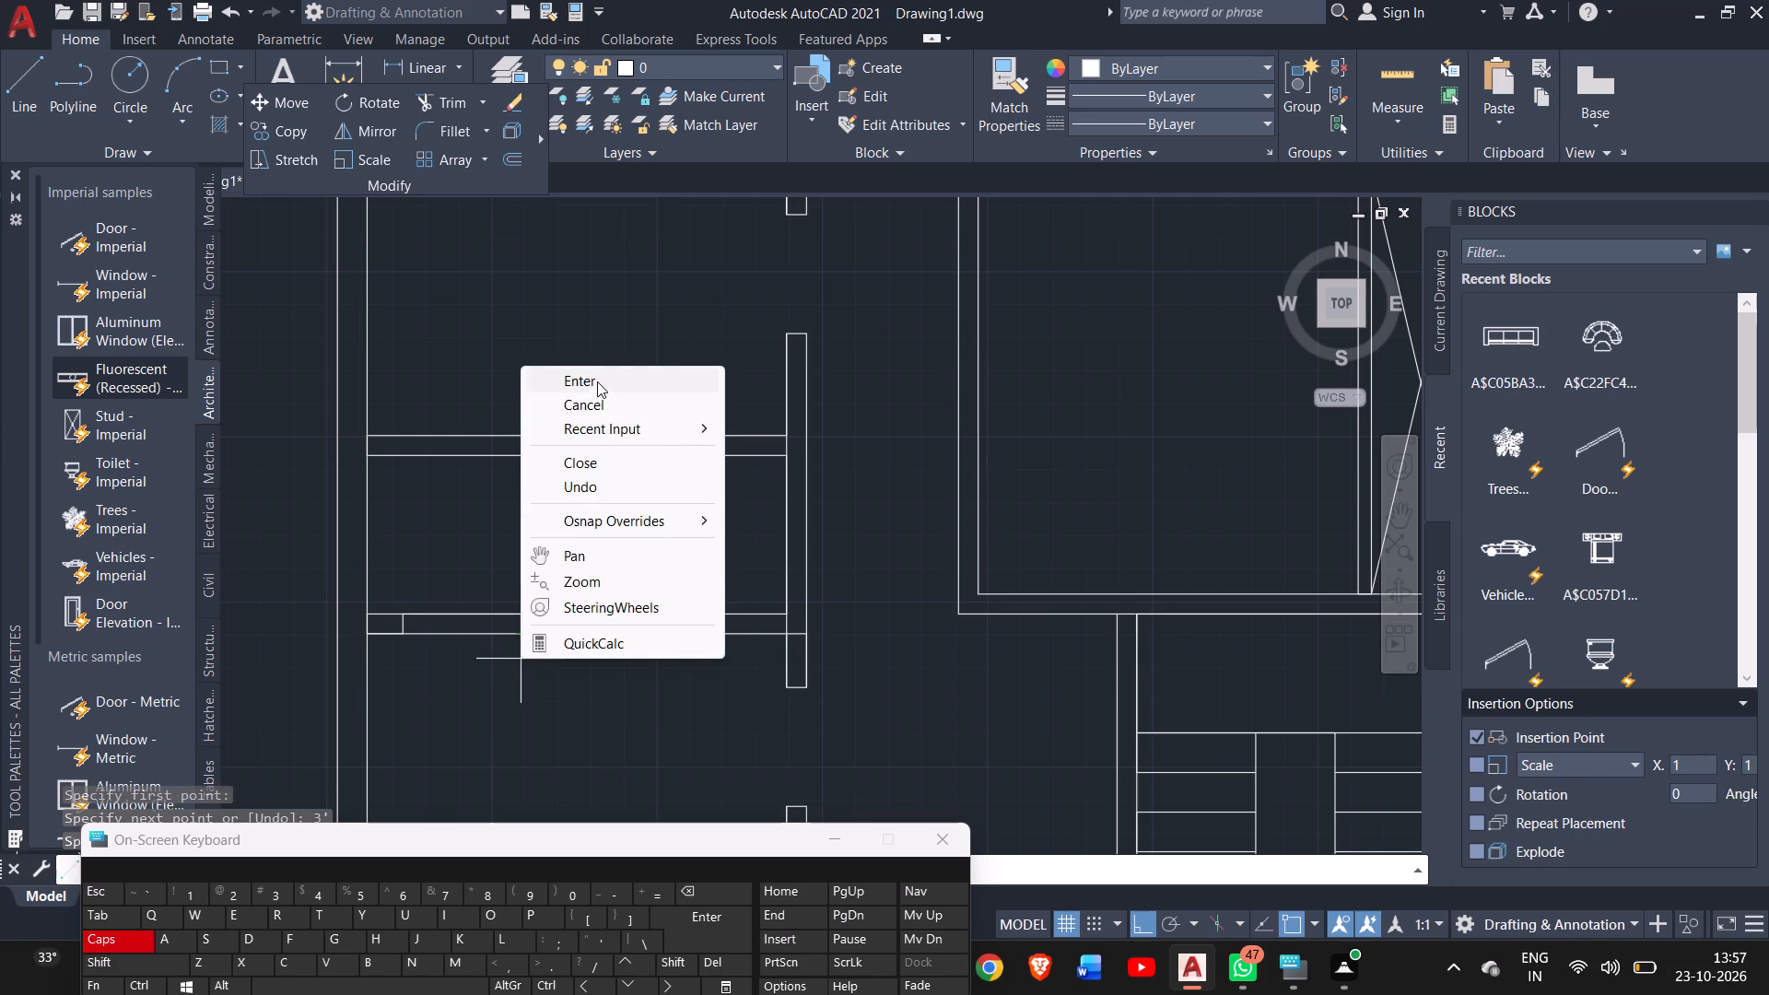
Trim both faces of the fourth horizontal partition between the two marks to clear the 3' opening.
{"action": "left_click", "coordinate": [448, 100]}
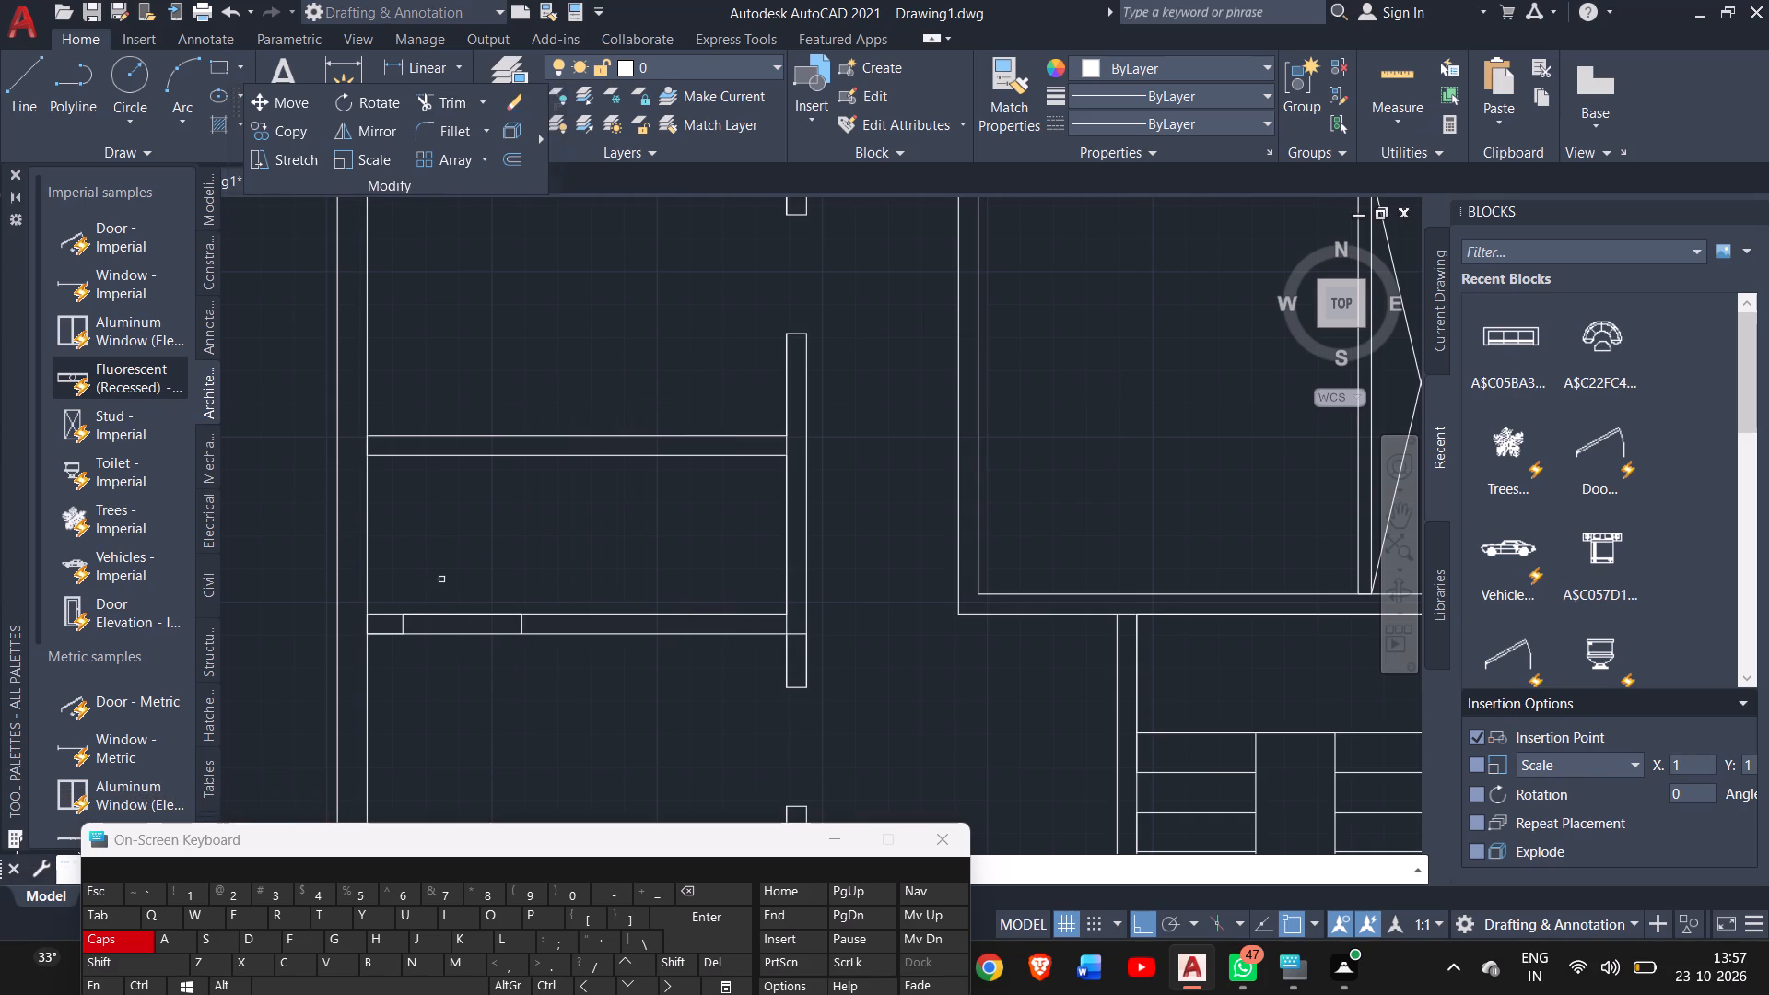
{"action": "left_click_drag", "start_coordinate": [441, 579], "coordinate": [451, 722]}
{"action": "right_click", "coordinate": [467, 696]}
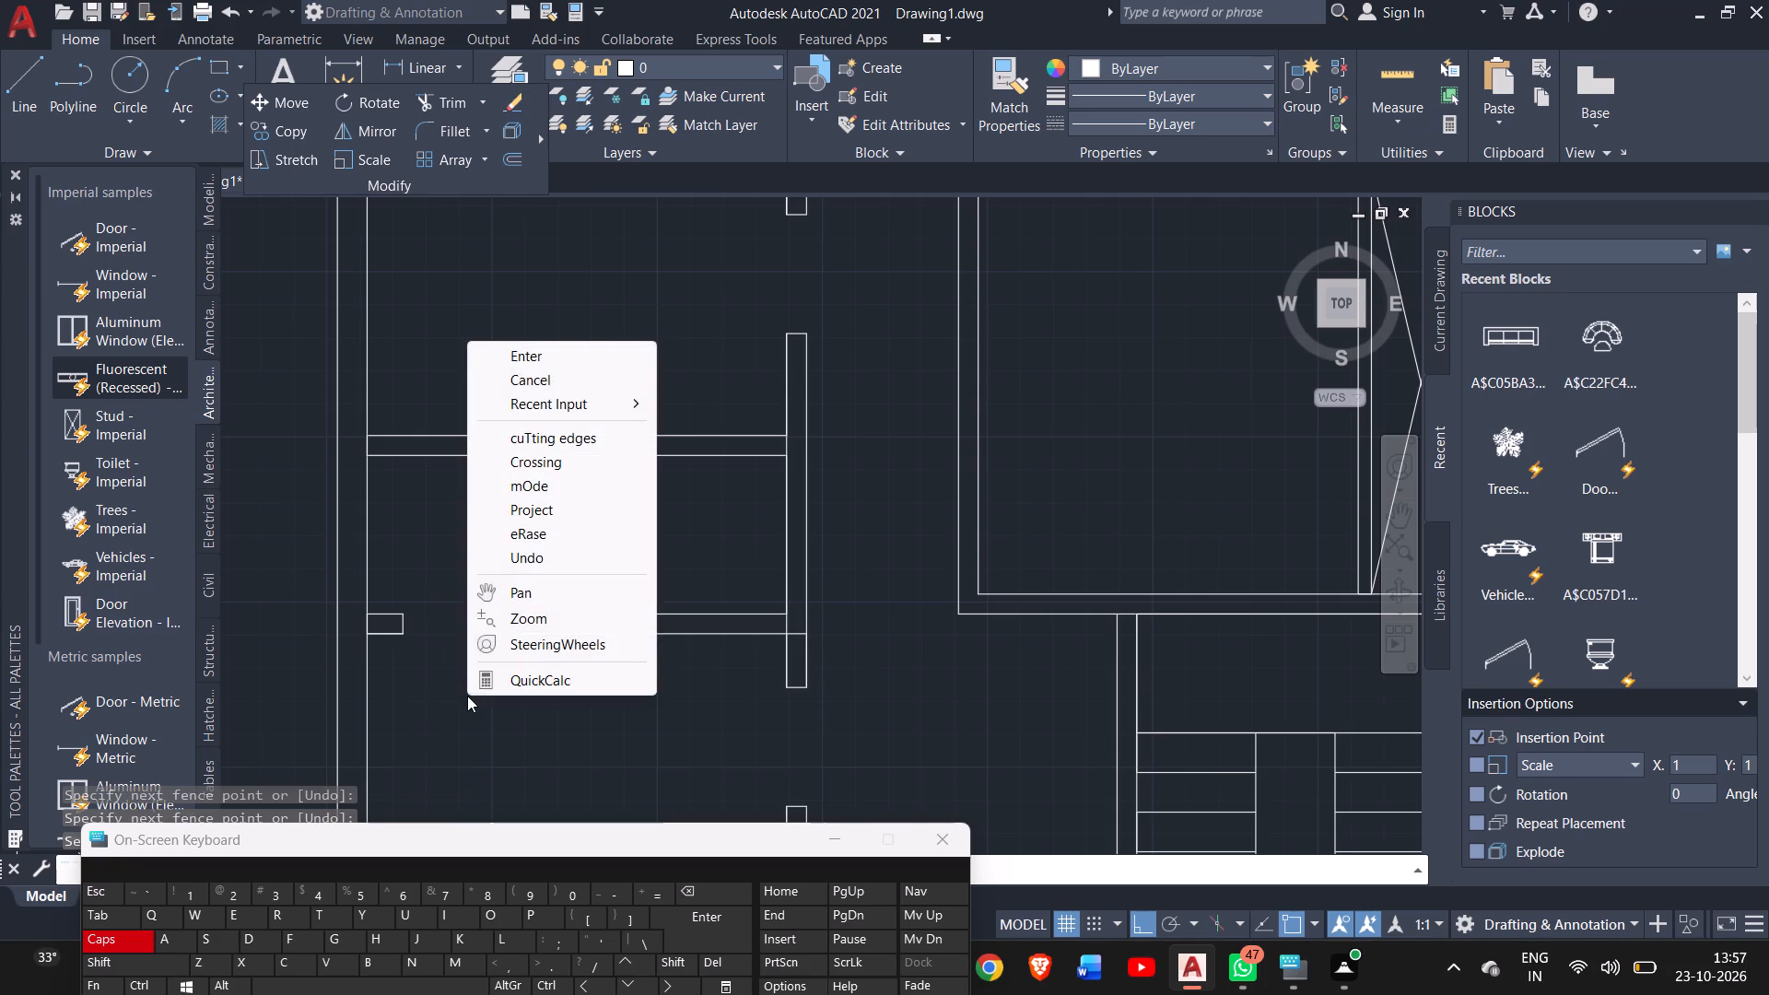
{"action": "left_click", "coordinate": [554, 356]}
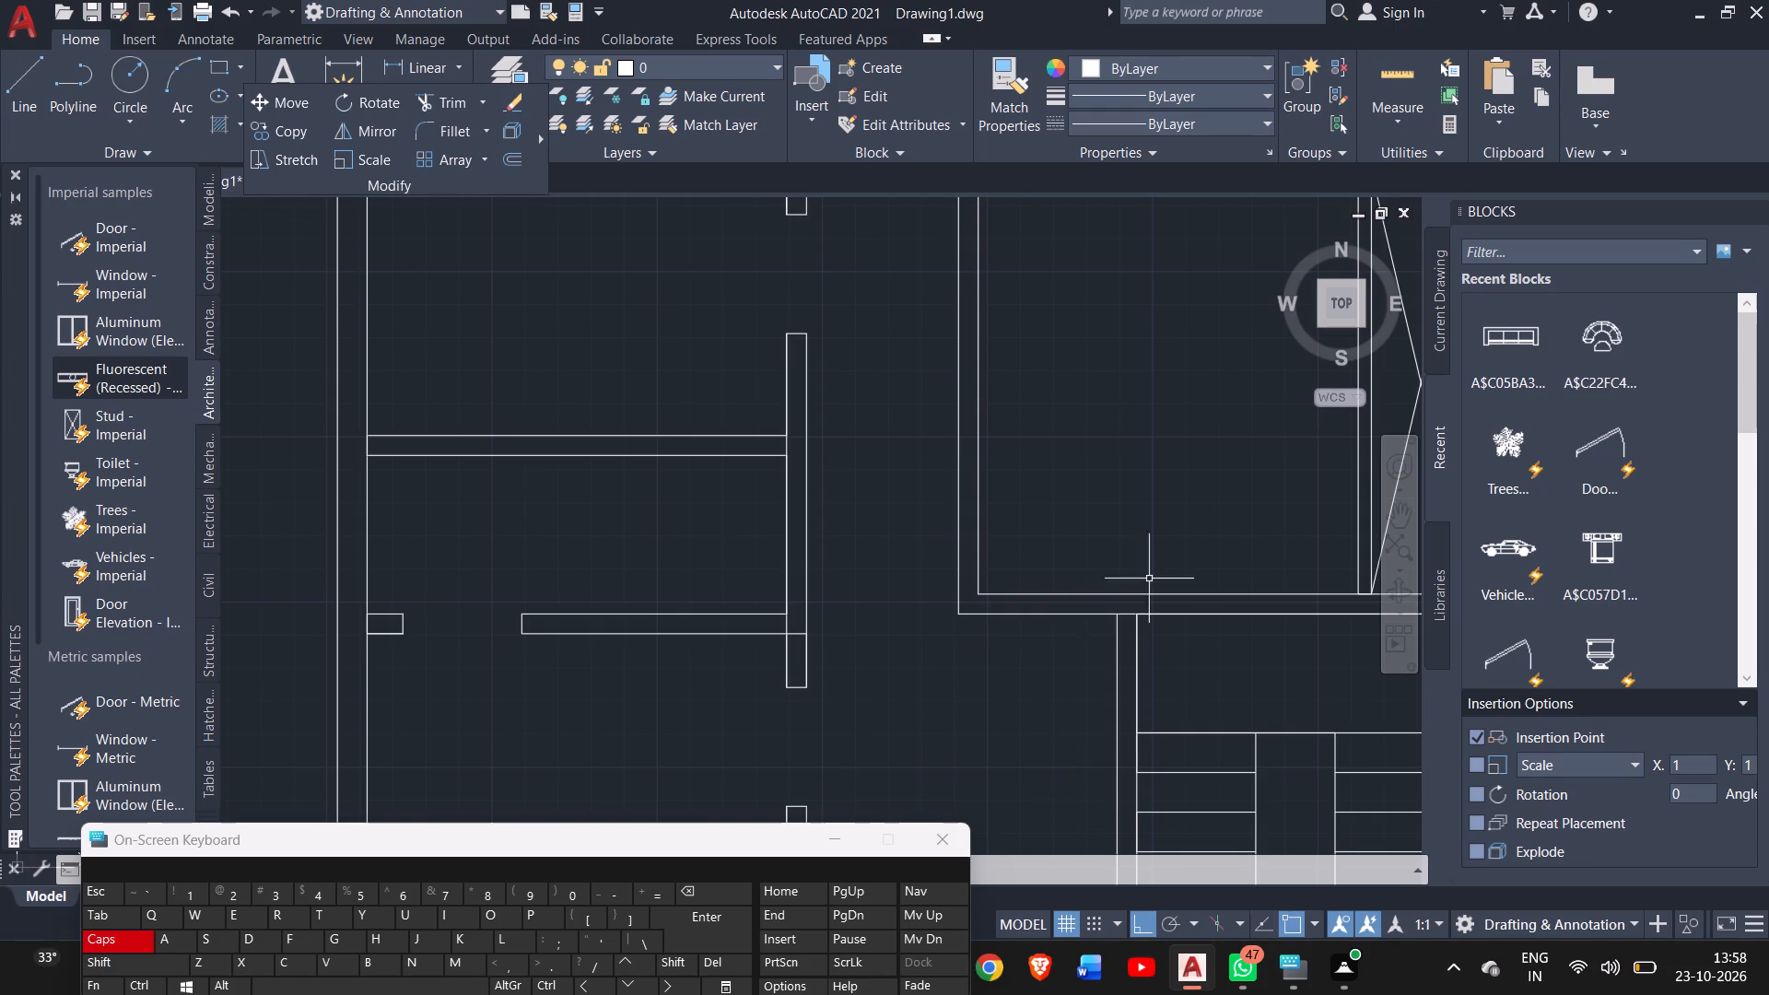
Trim both faces of the left vertical partition between the mark and the topmost horizontal partition to clear the opening there.
{"action": "left_click", "coordinate": [1403, 520]}
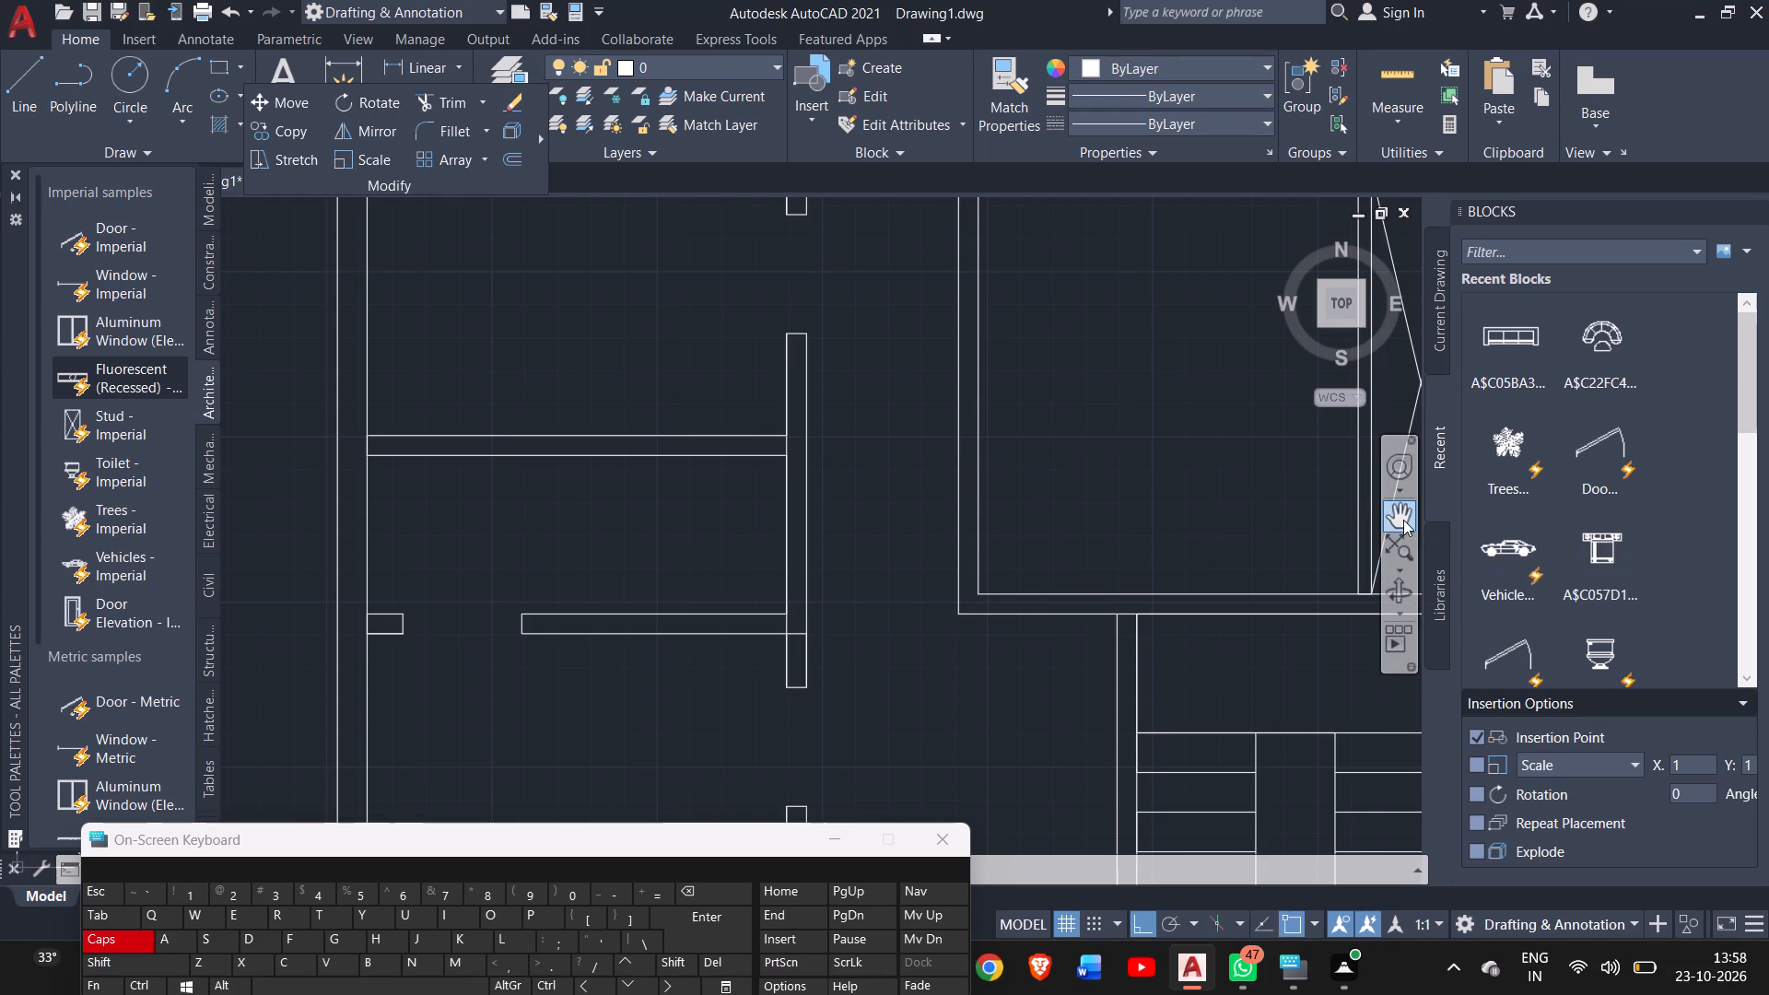
{"action": "left_click_drag", "start_coordinate": [1154, 490], "coordinate": [1060, 240]}
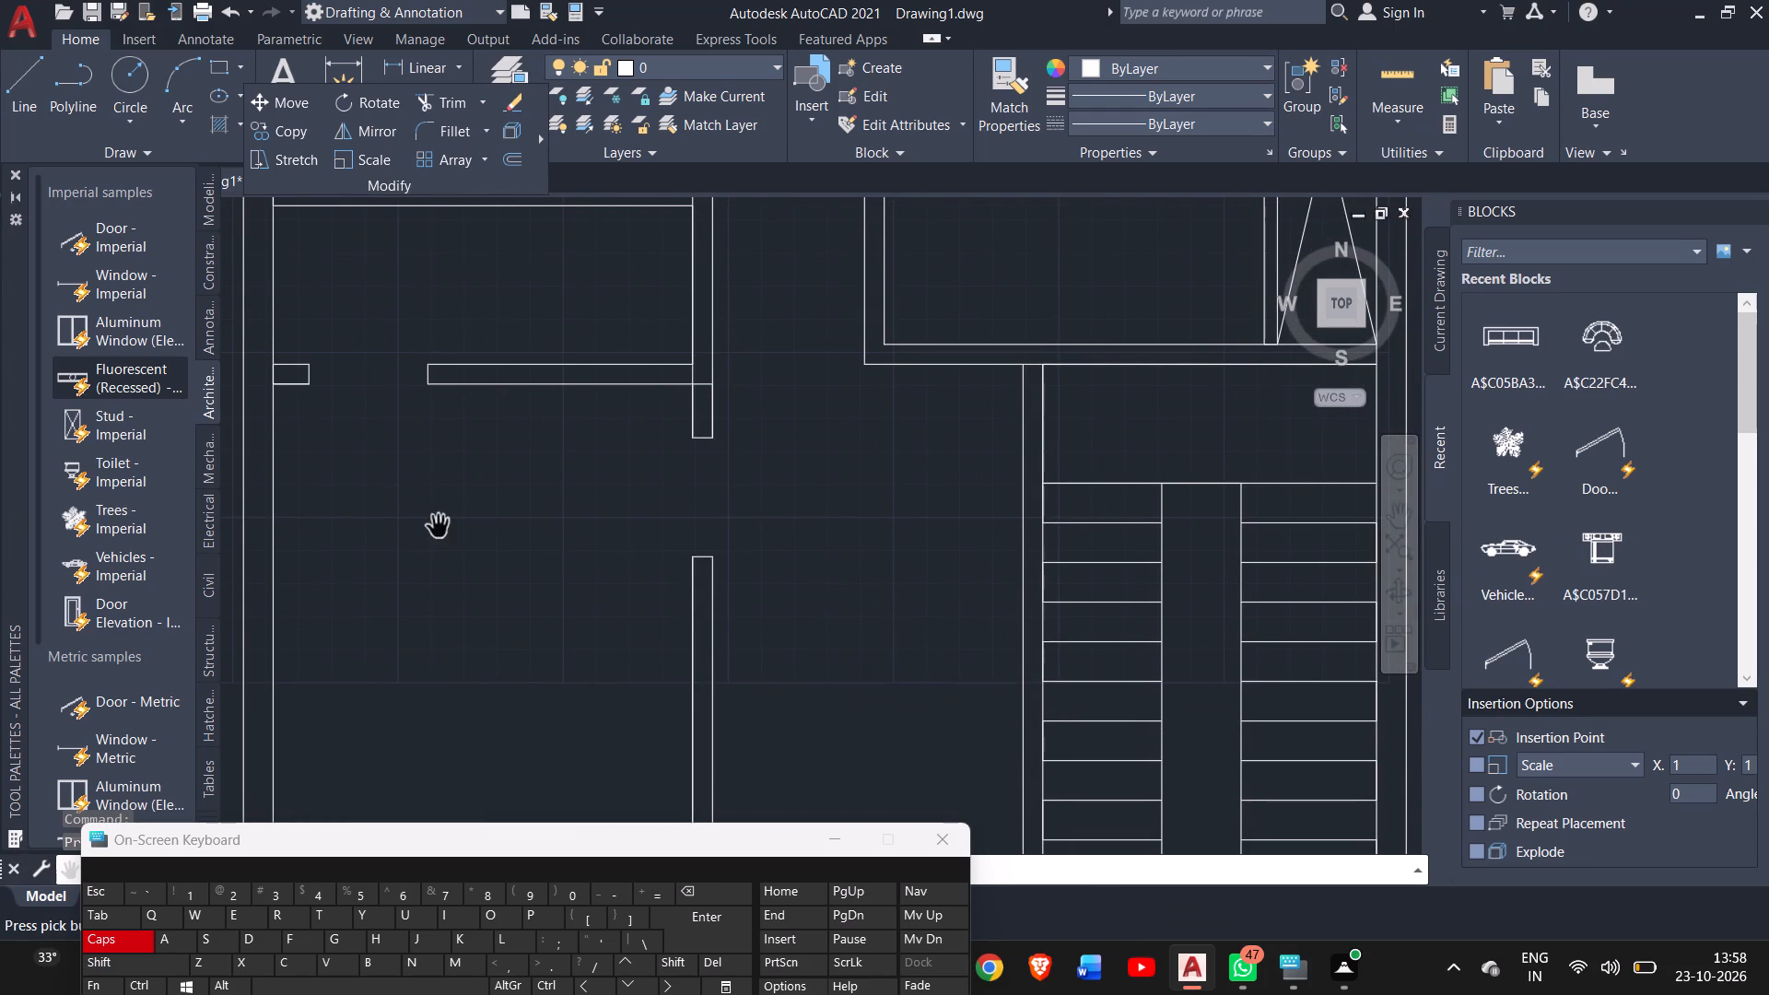
{"action": "left_click_drag", "start_coordinate": [438, 528], "coordinate": [520, 442]}
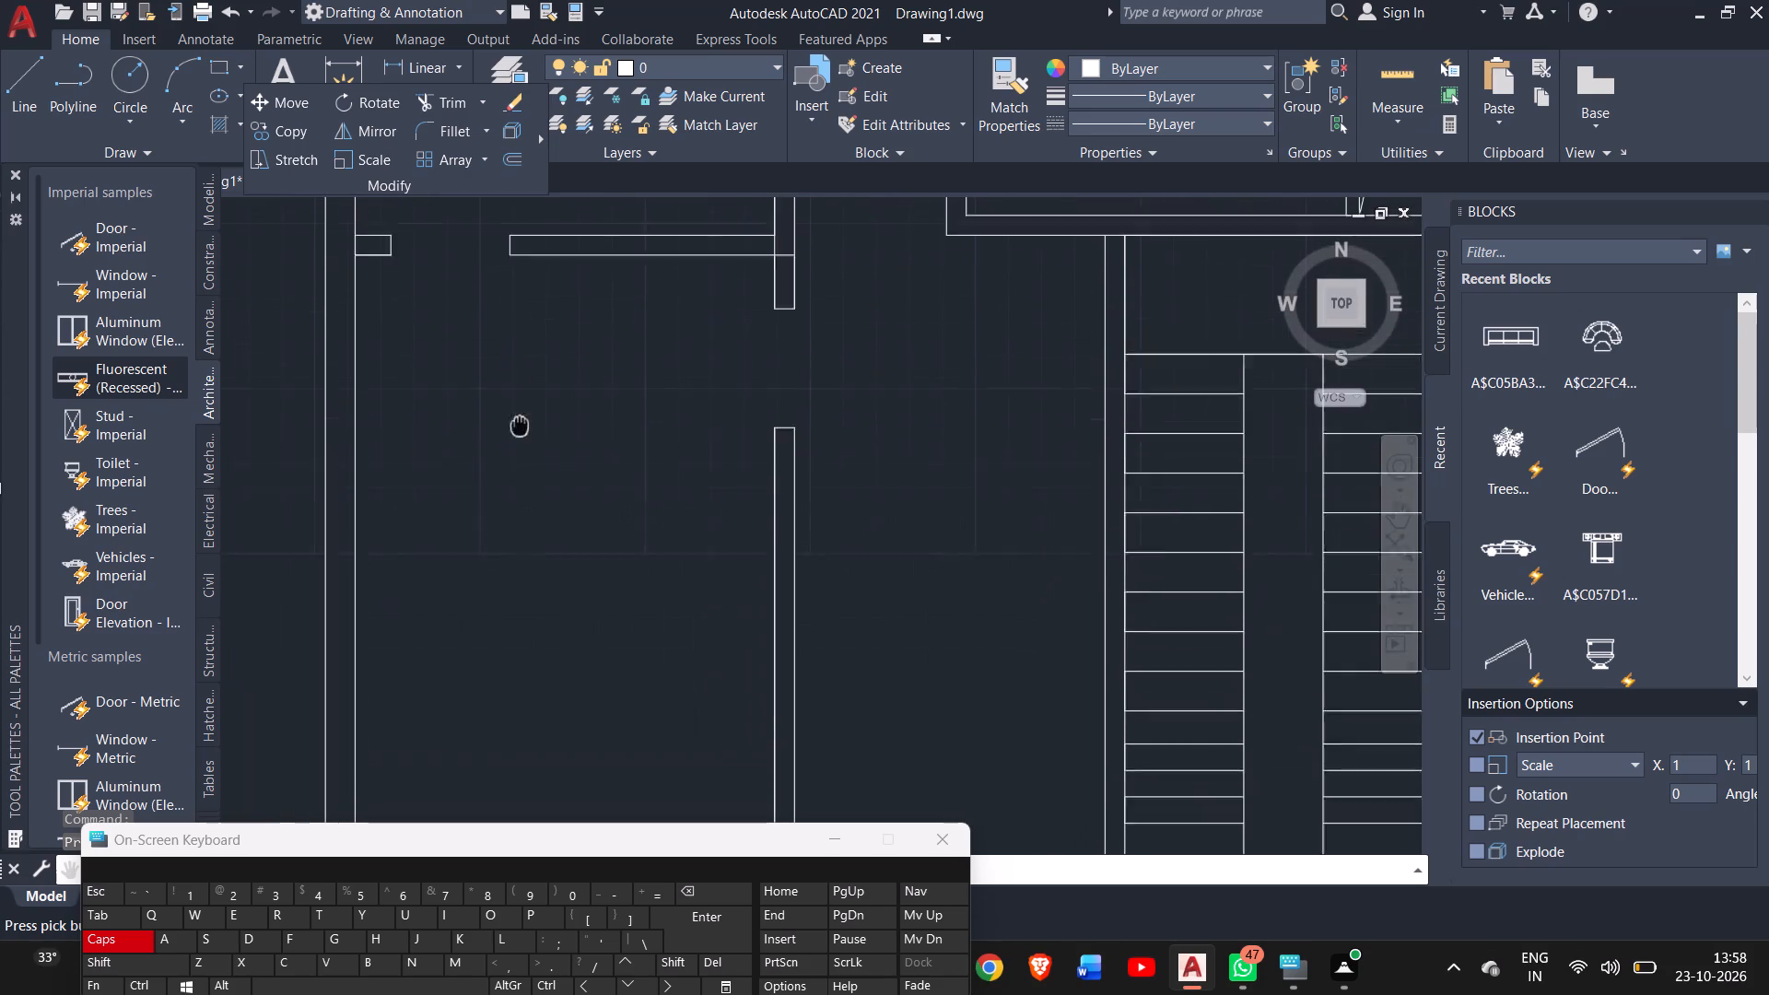
{"action": "left_click_drag", "start_coordinate": [520, 442], "coordinate": [521, 514]}
{"action": "left_click", "coordinate": [522, 545]}
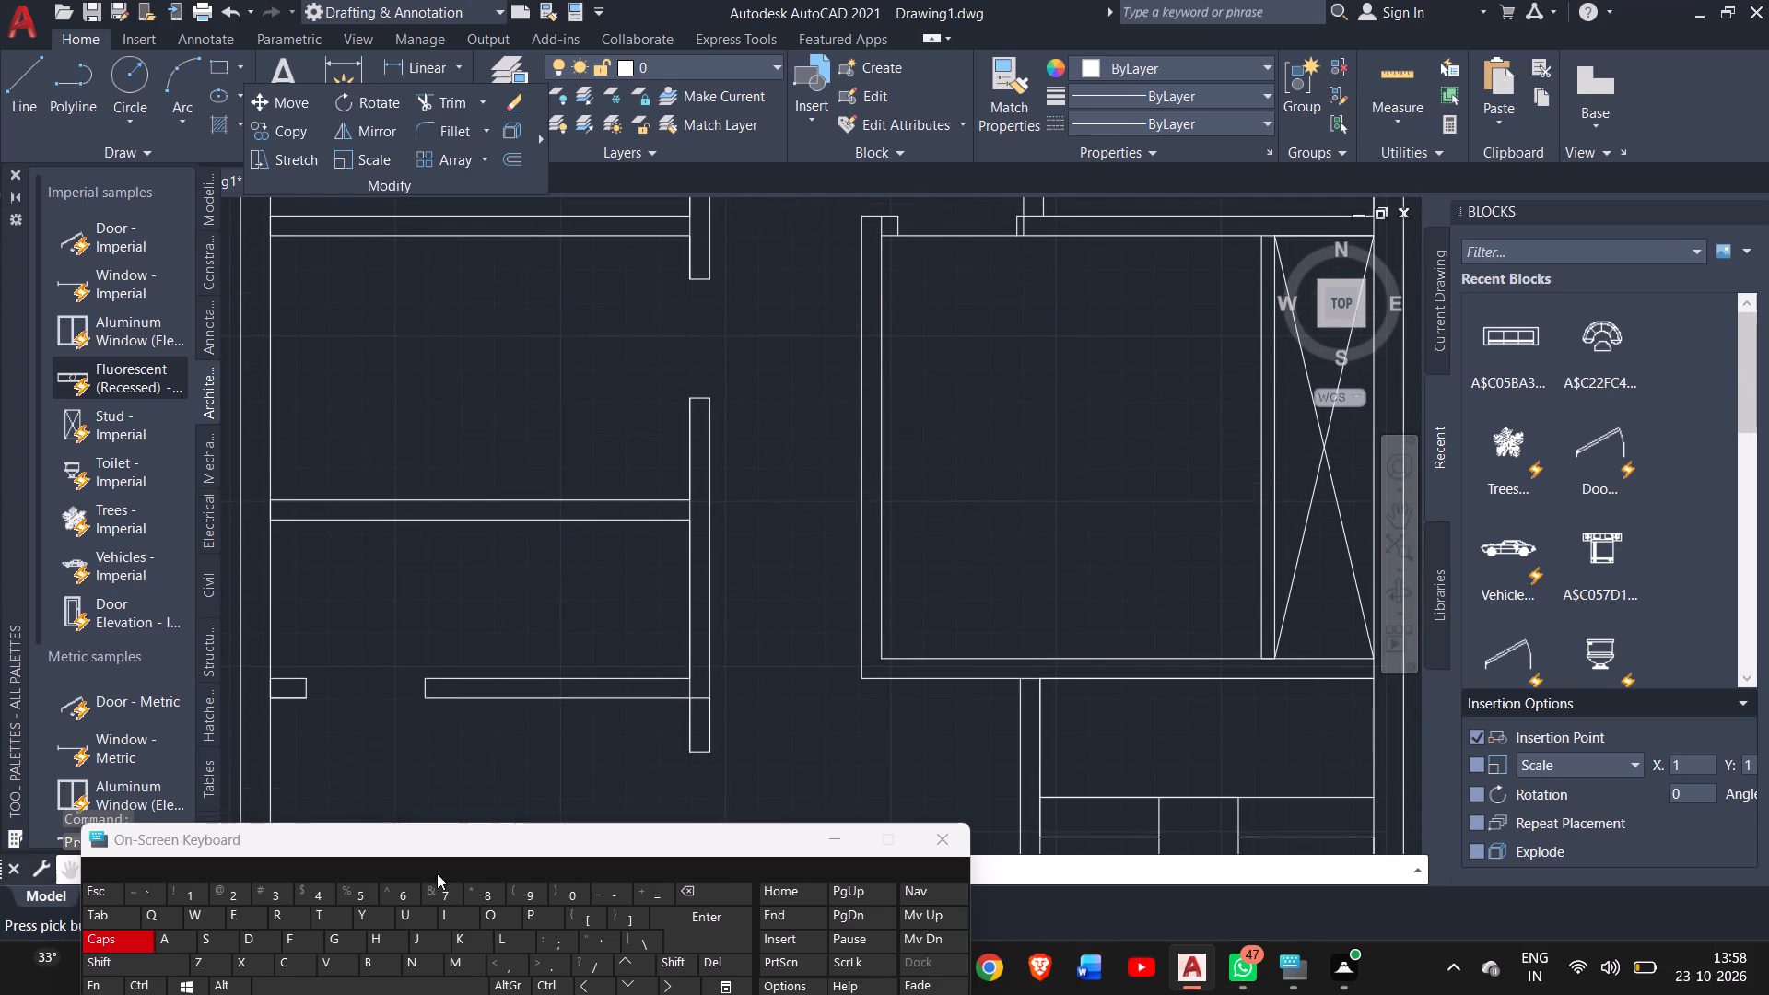
{"action": "scroll", "coordinate": [578, 462], "scroll_direction": "down", "scroll_amount": 4}
{"action": "left_click_drag", "start_coordinate": [578, 462], "coordinate": [526, 644]}
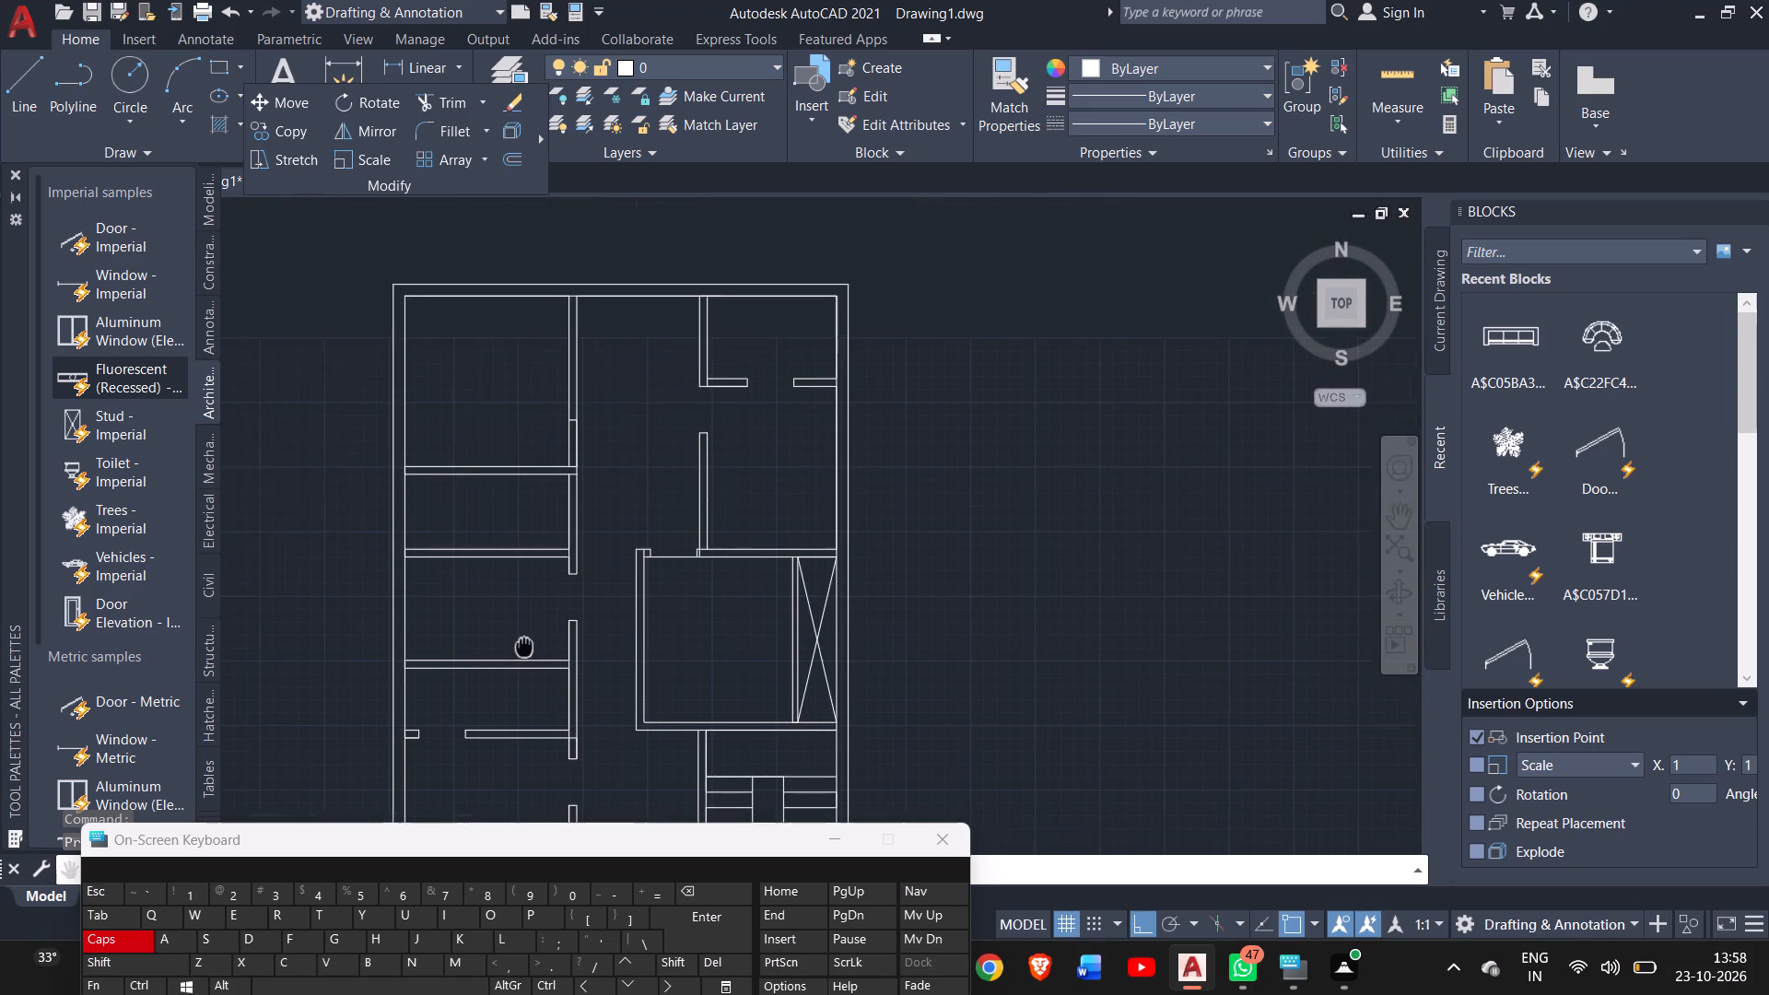
{"action": "left_click_drag", "start_coordinate": [526, 644], "coordinate": [533, 637]}
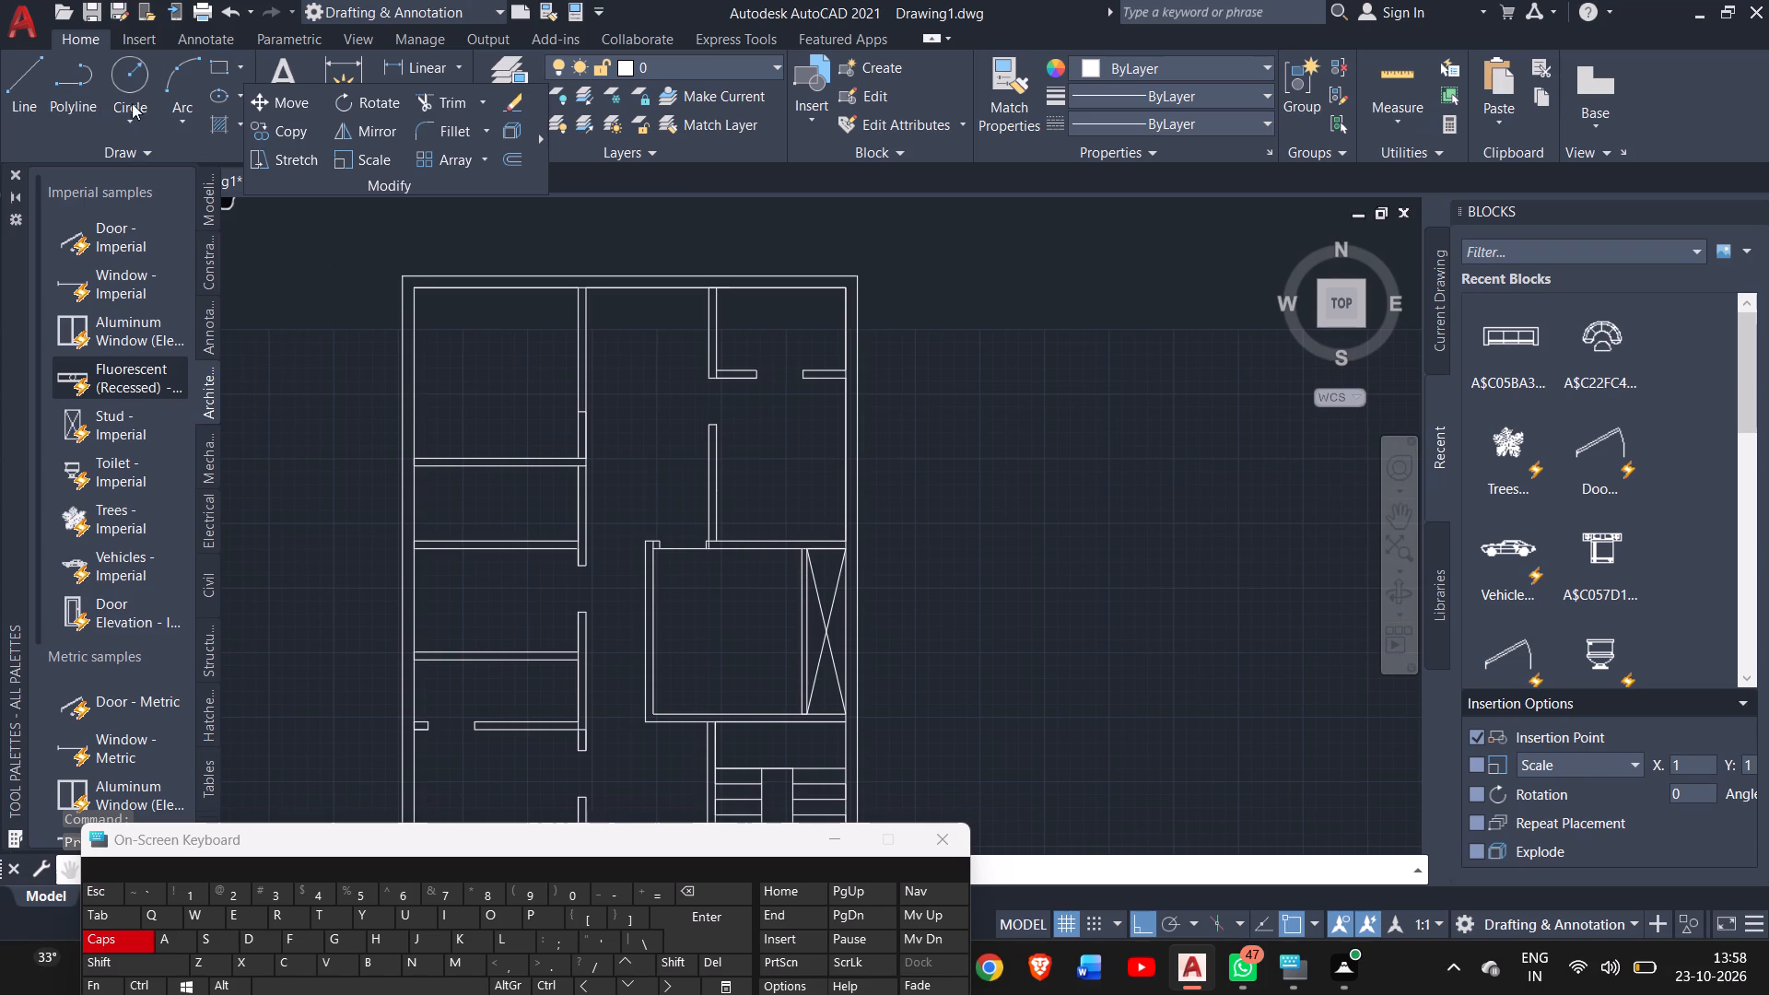
{"action": "left_click", "coordinate": [429, 97]}
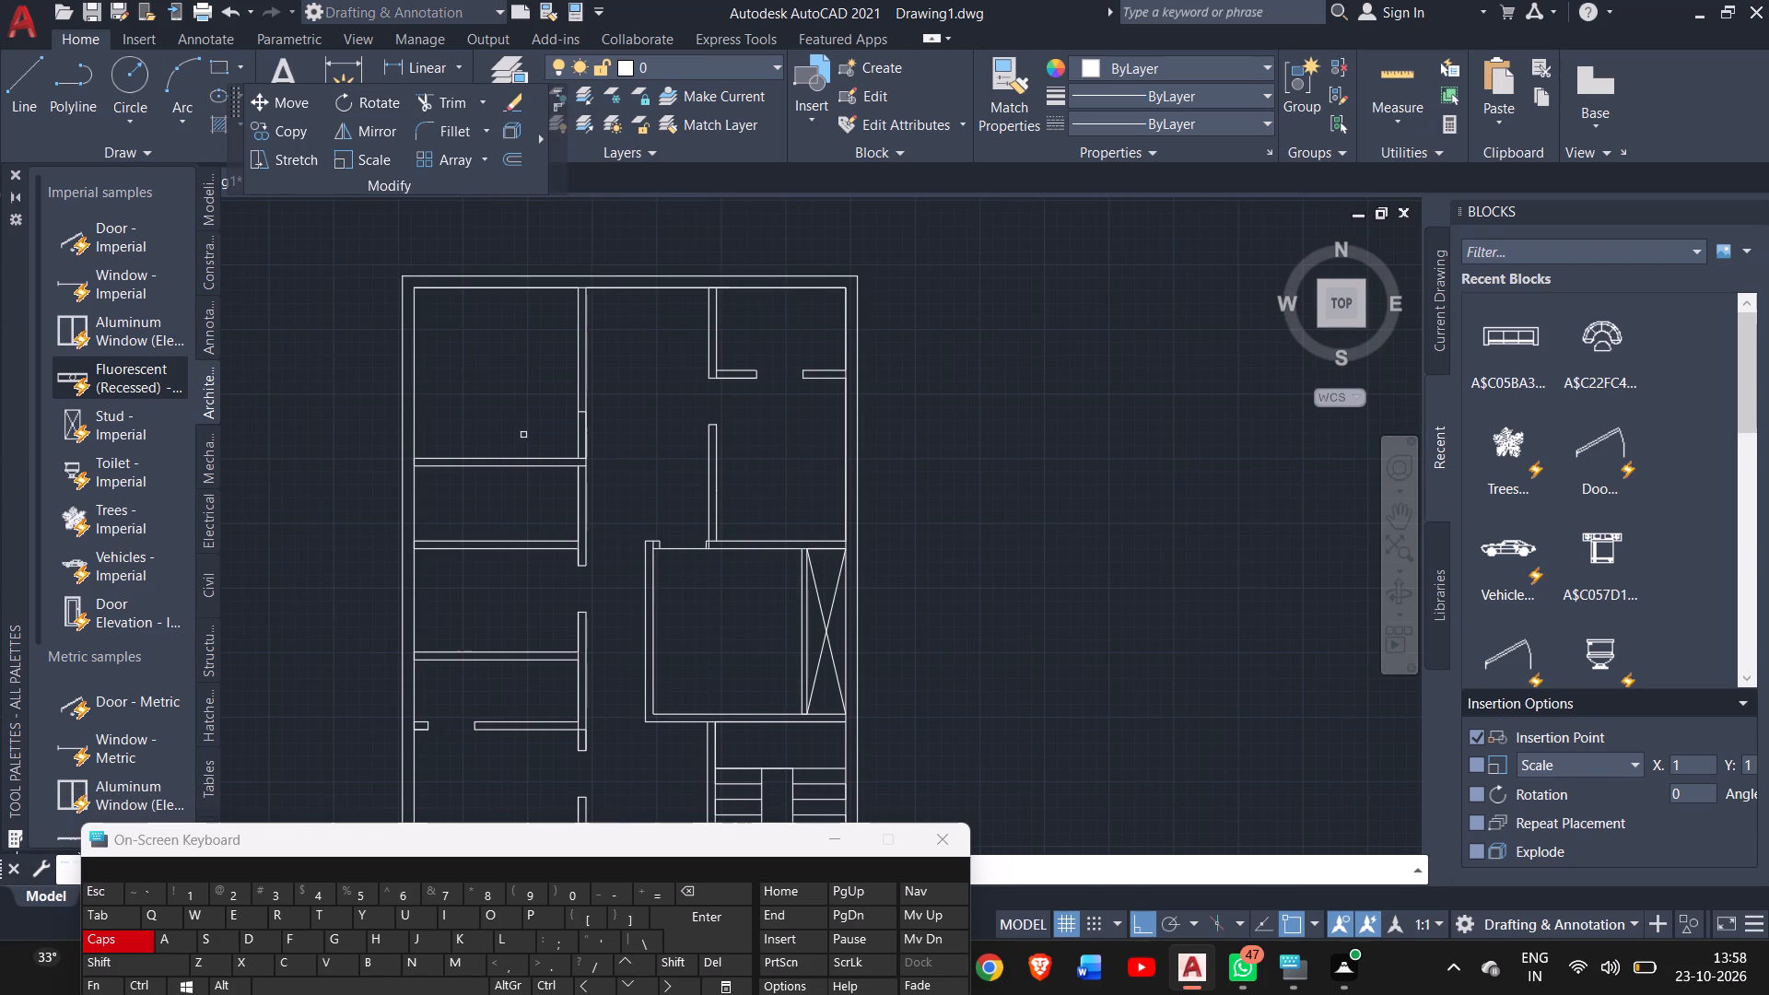
{"action": "left_click_drag", "start_coordinate": [603, 432], "coordinate": [562, 436]}
{"action": "left_click", "coordinate": [562, 436]}
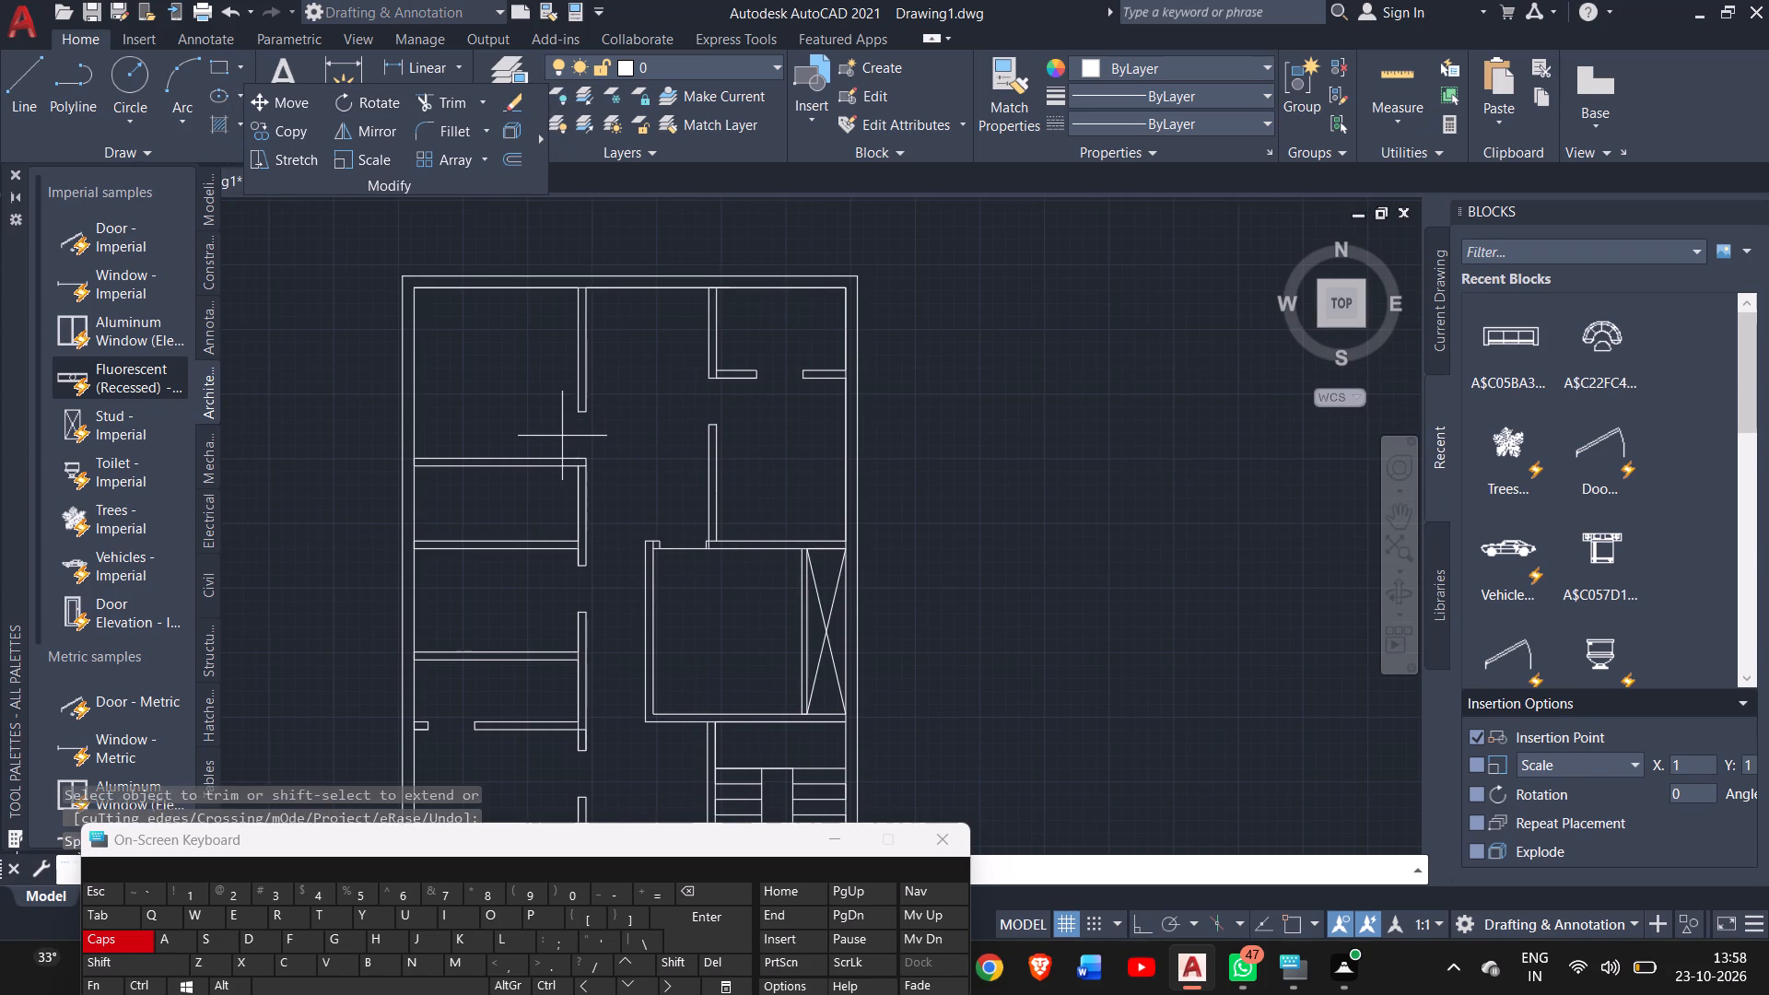
{"action": "right_click", "coordinate": [562, 436]}
{"action": "left_click", "coordinate": [604, 455]}
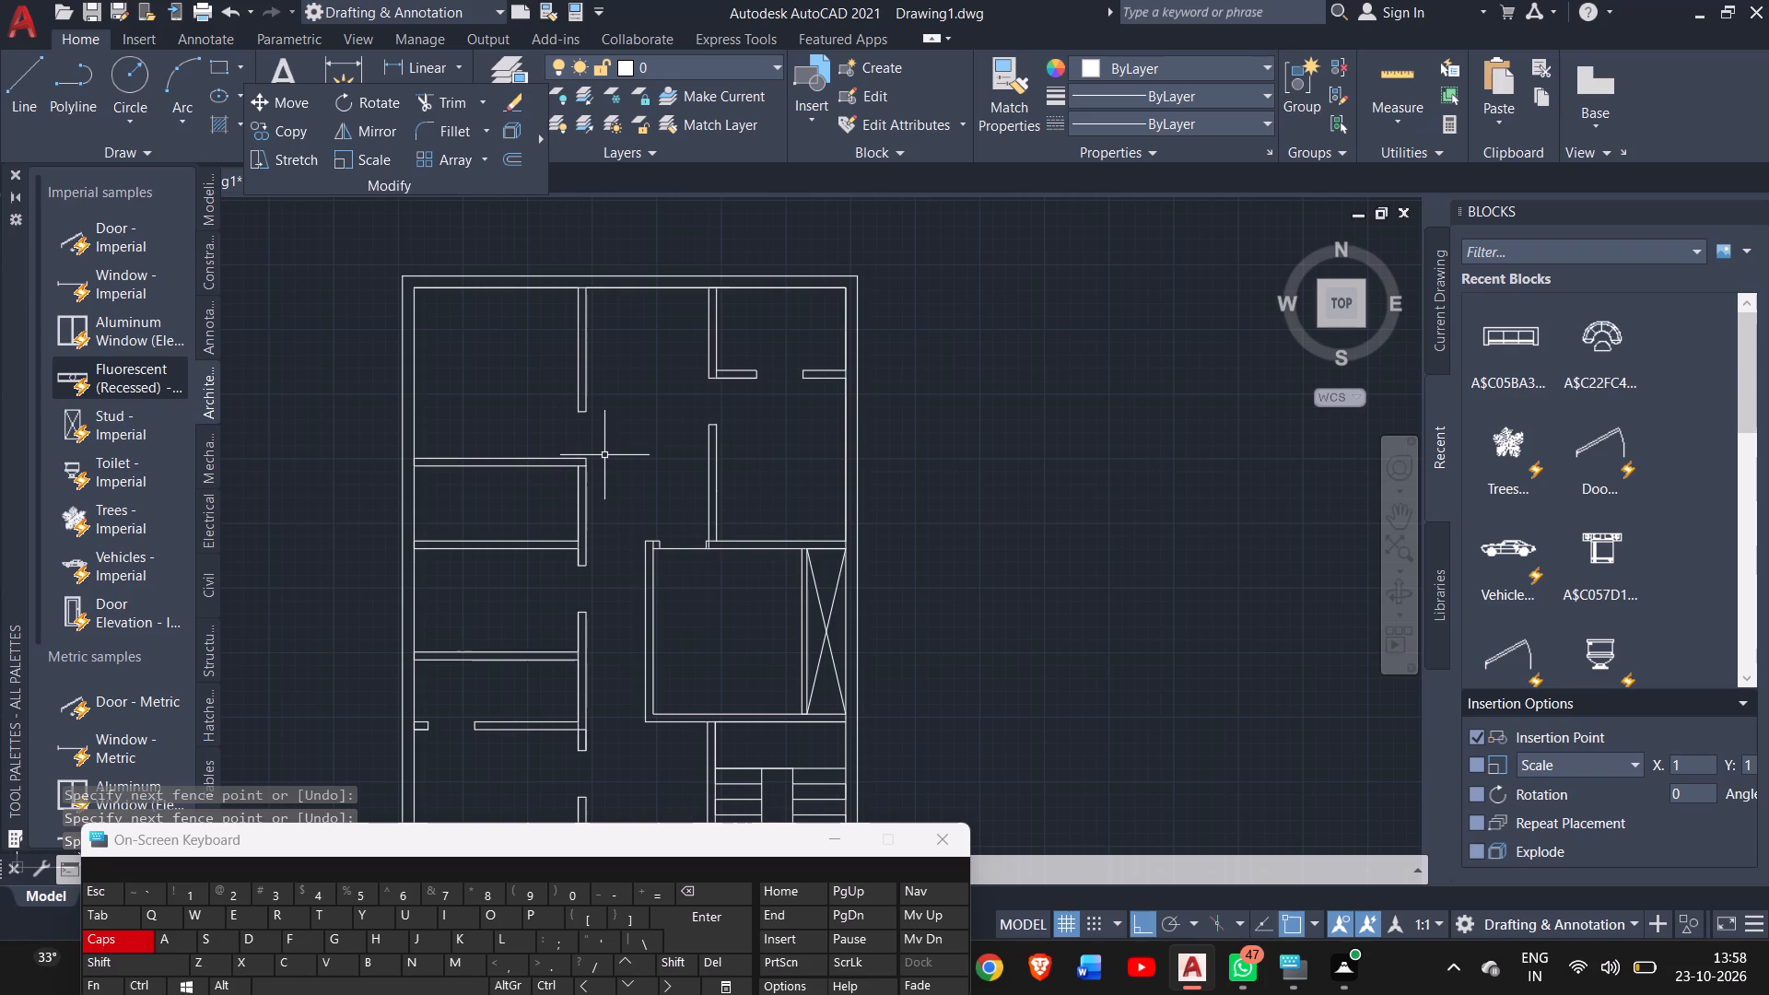
Draw a 6" thick horizontal partition between the two vertical partitions, enclosing a small space below the top outer wall.
{"action": "left_click", "coordinate": [22, 78]}
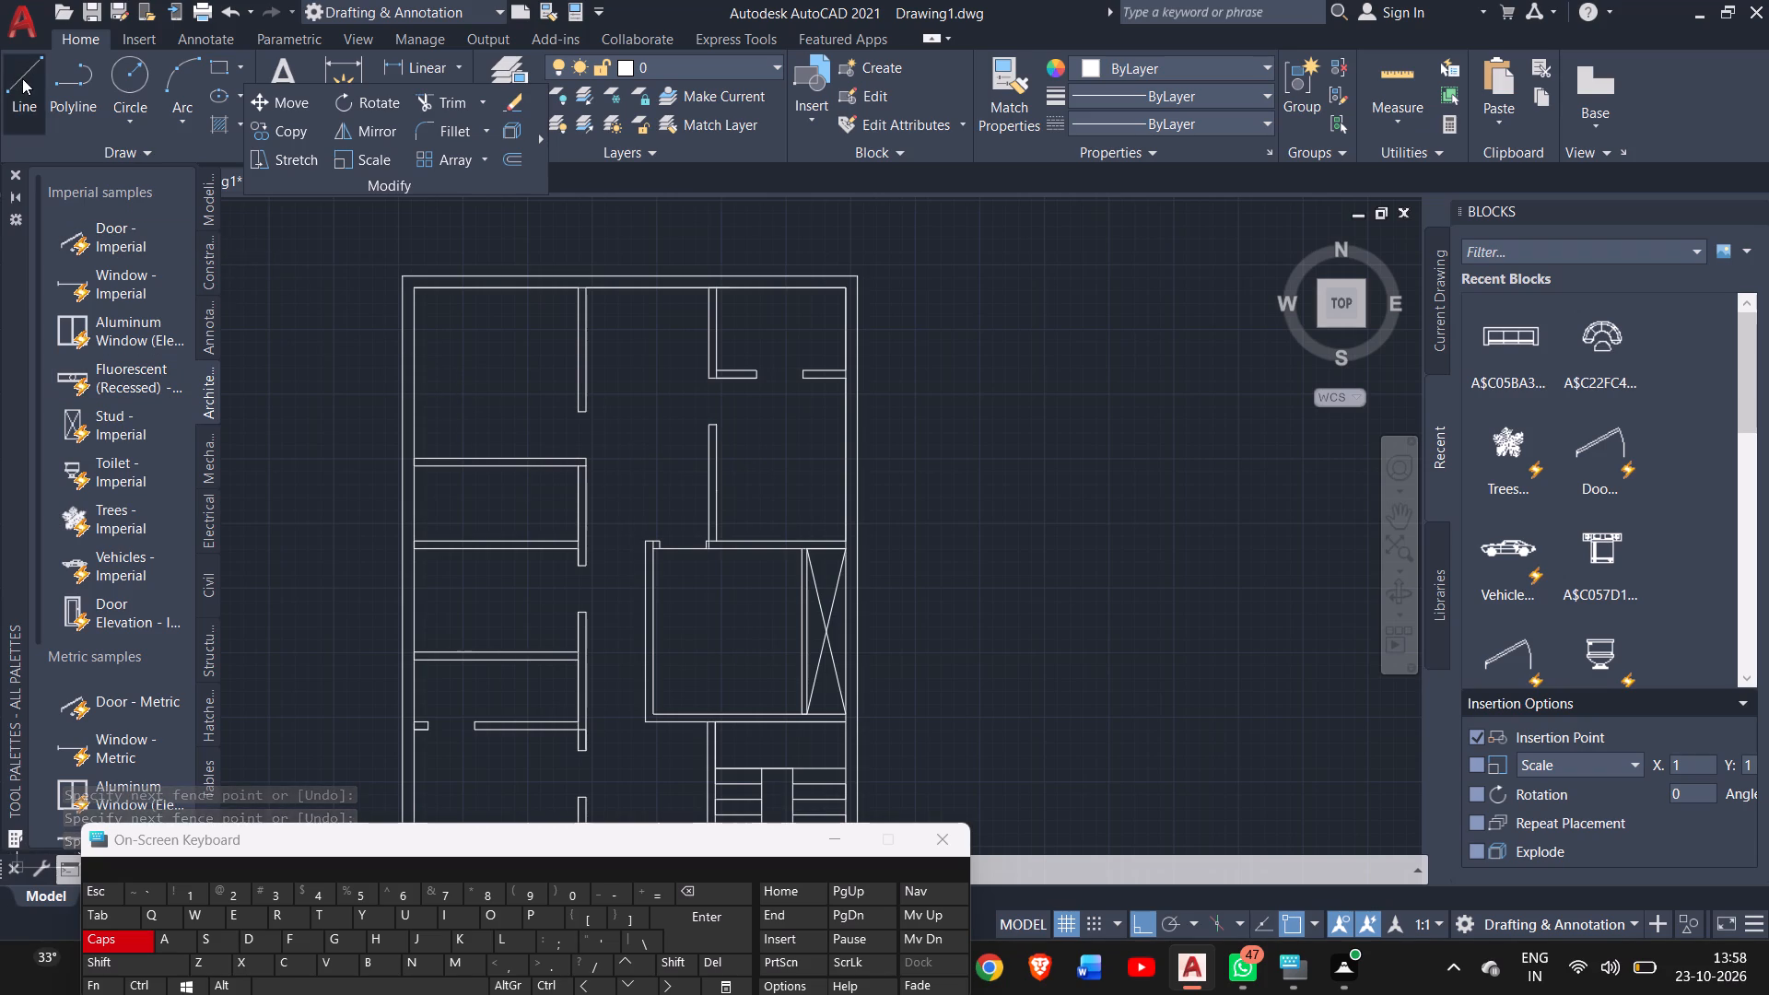
{"action": "left_click_drag", "start_coordinate": [588, 293], "coordinate": [590, 346]}
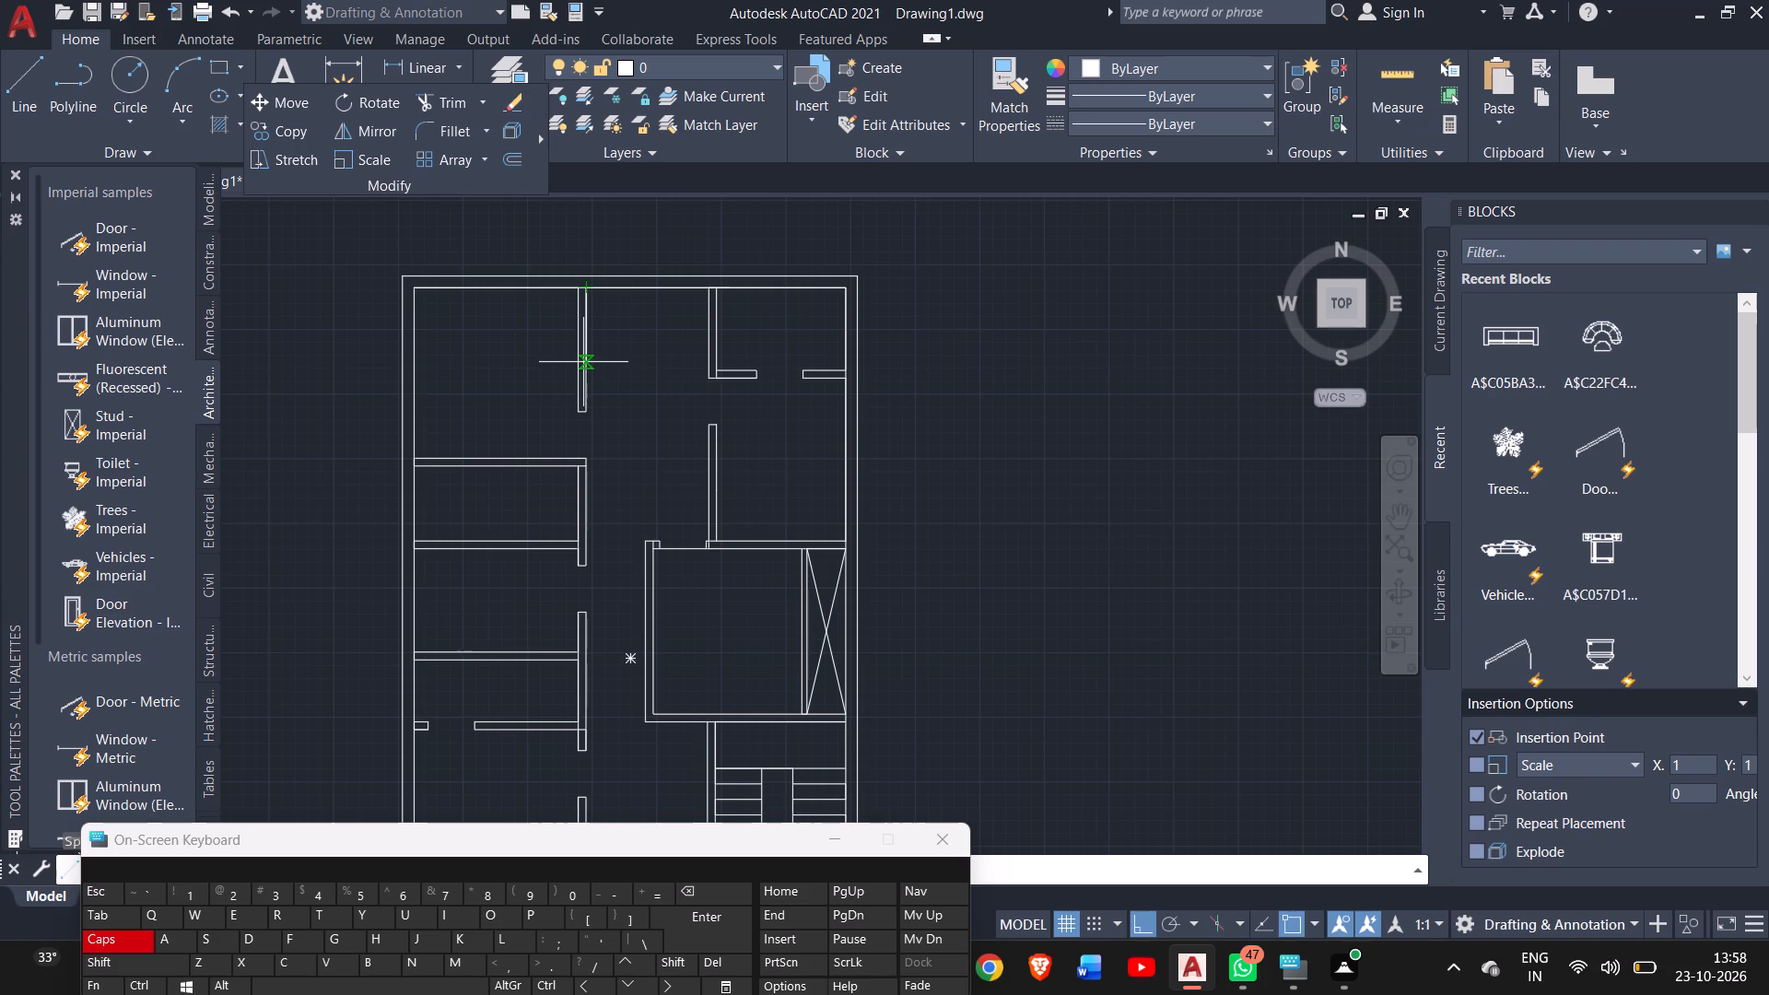
{"action": "left_click", "coordinate": [591, 362]}
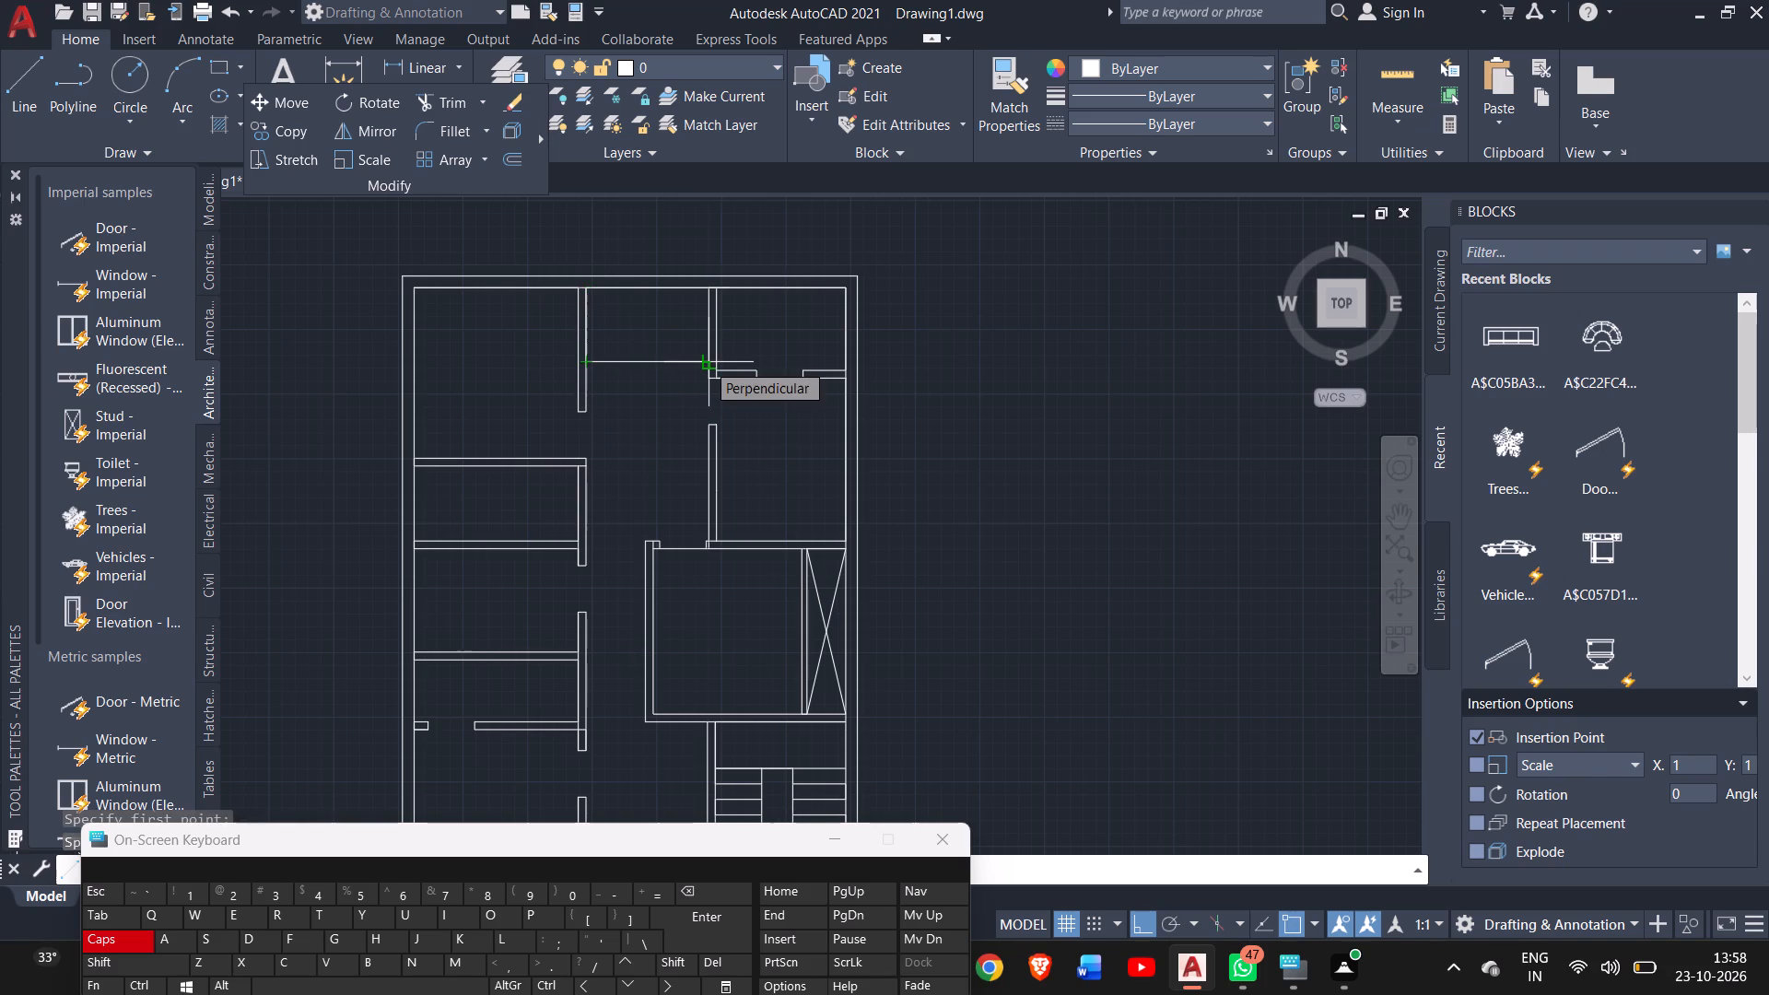
{"action": "left_click", "coordinate": [706, 362]}
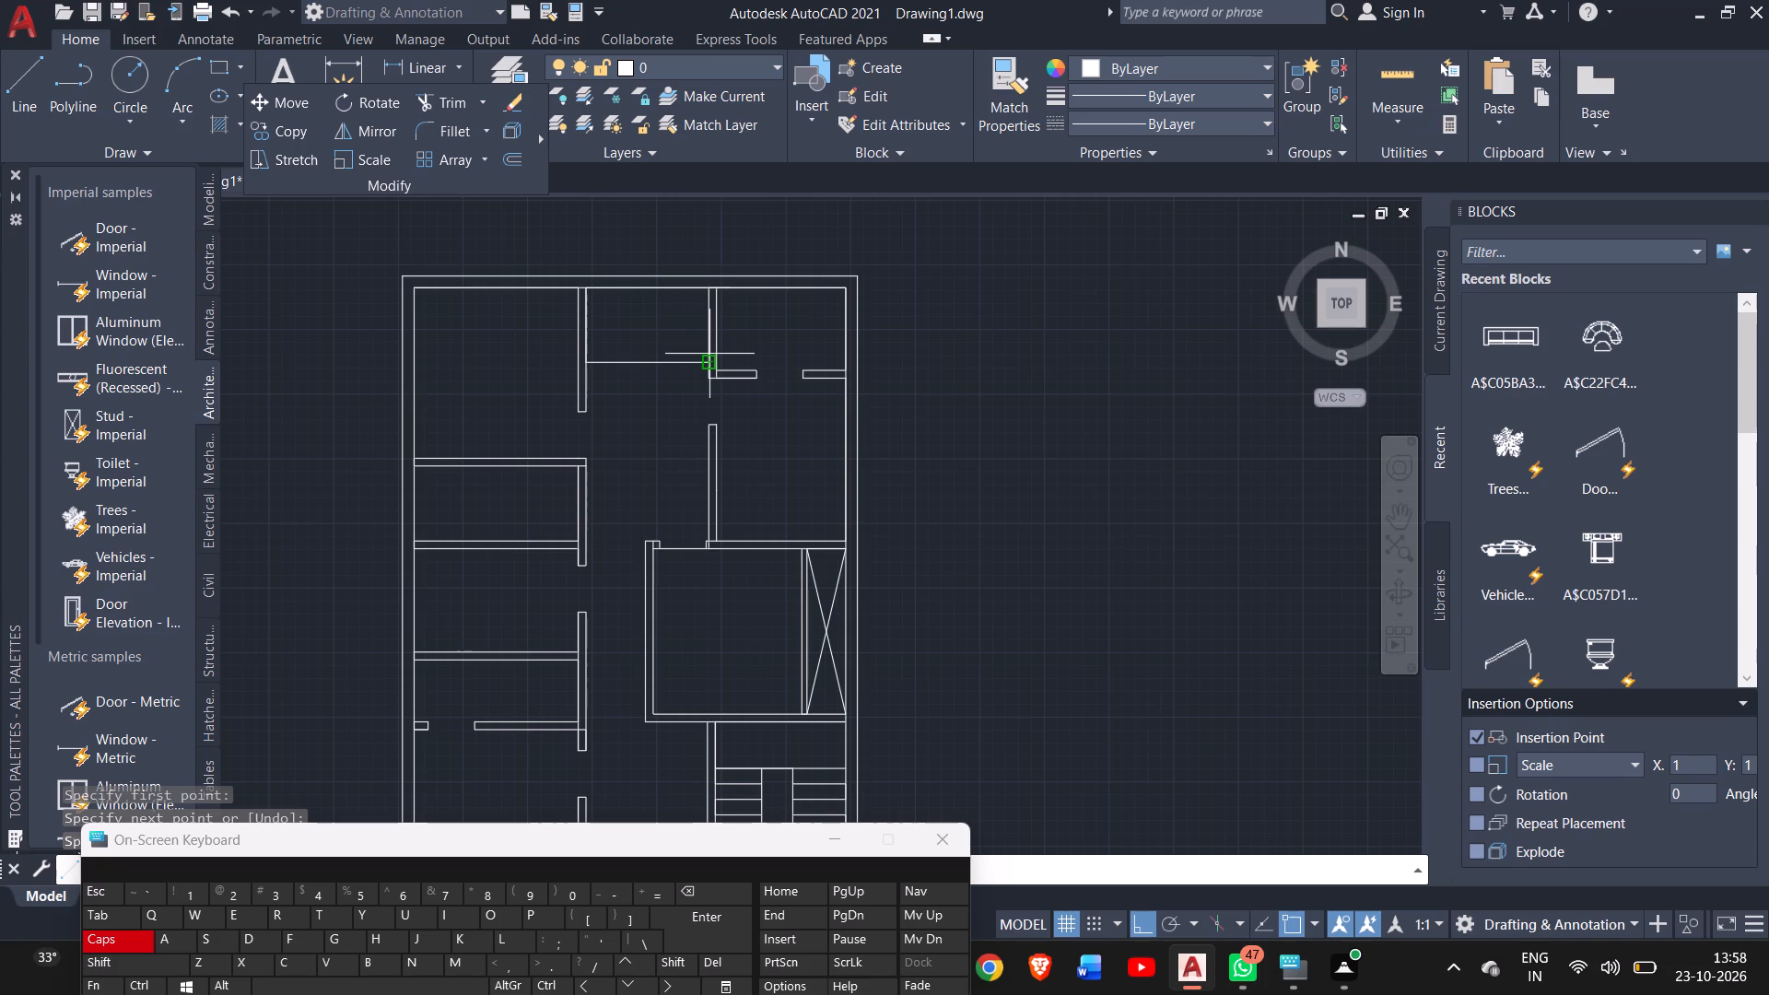
{"action": "key", "text": "6"}
{"action": "key", "text": "shift+quotedbl"}
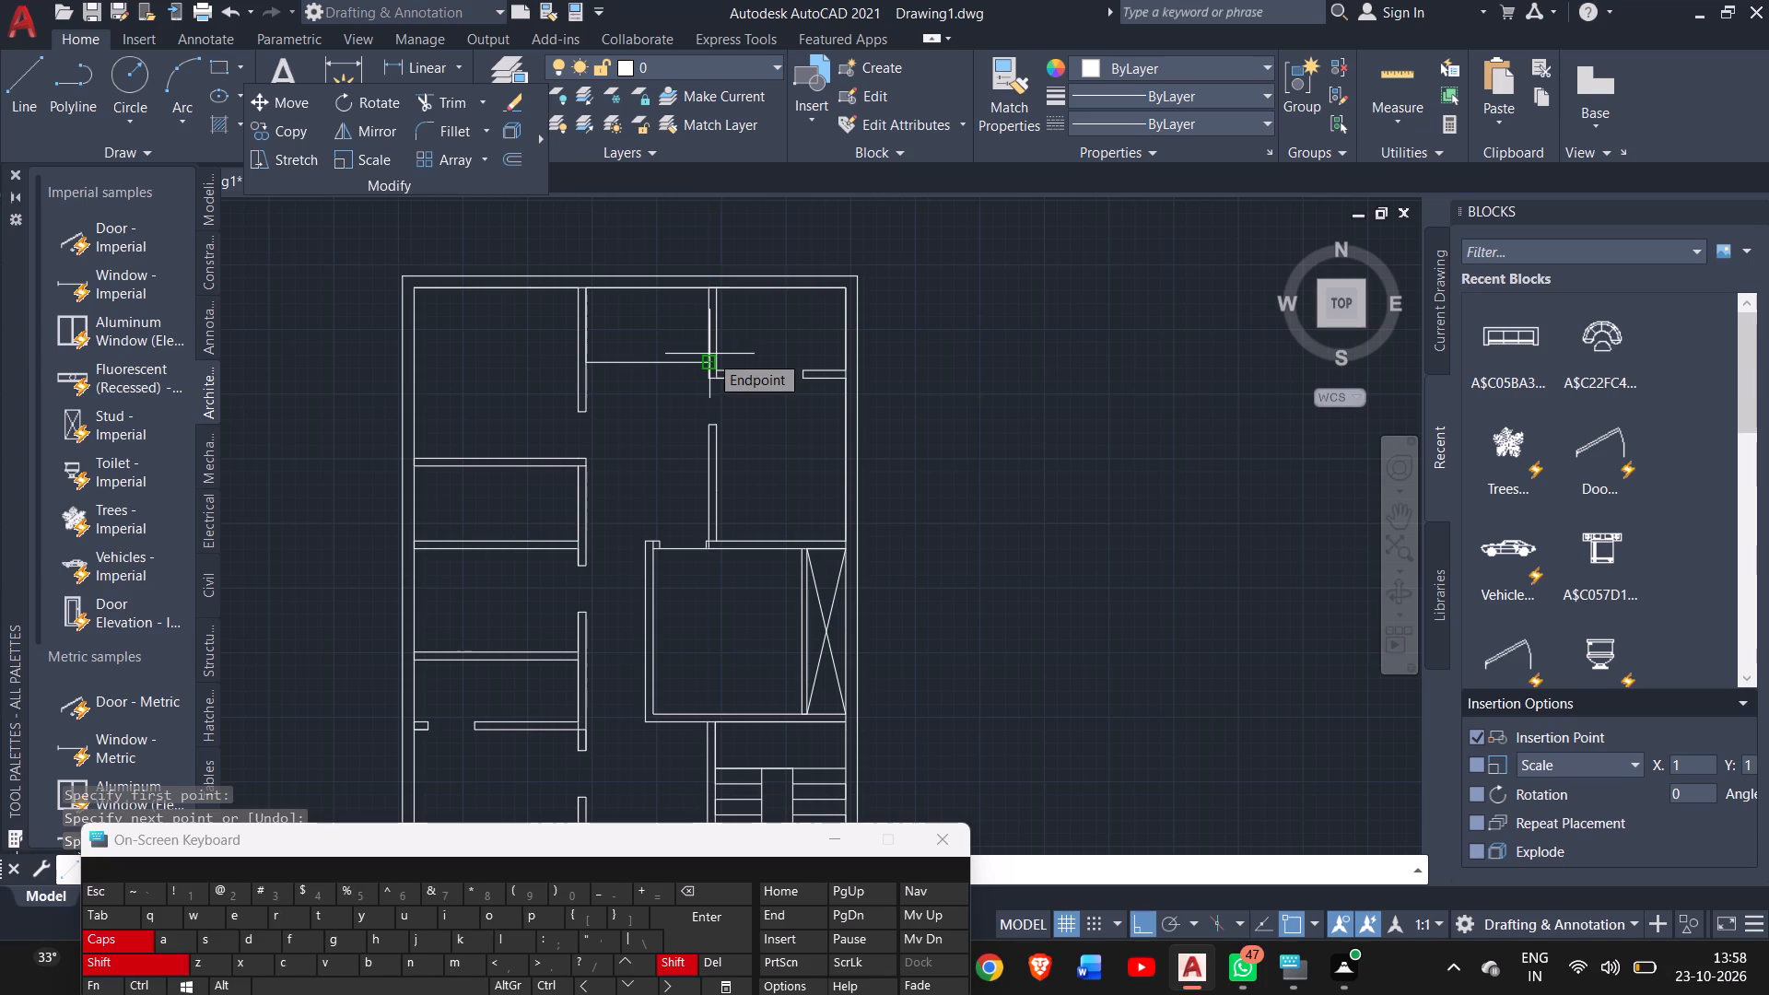
{"action": "key", "text": "Return"}
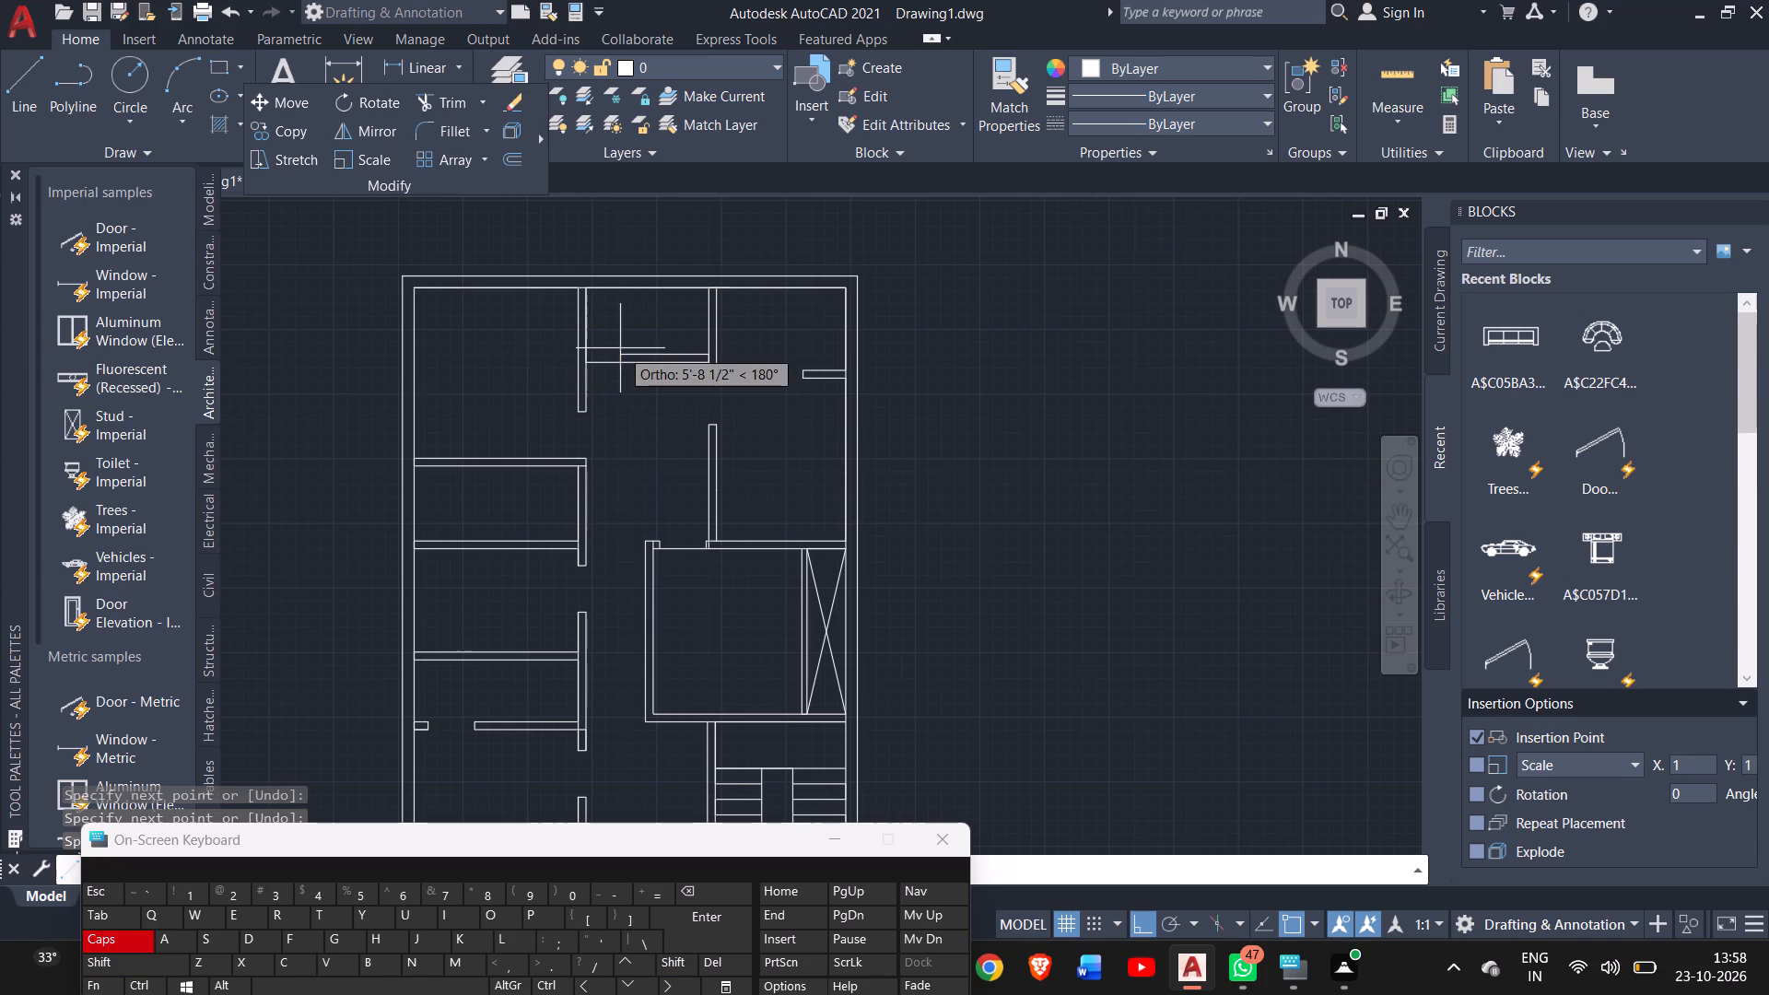
{"action": "left_click", "coordinate": [590, 355]}
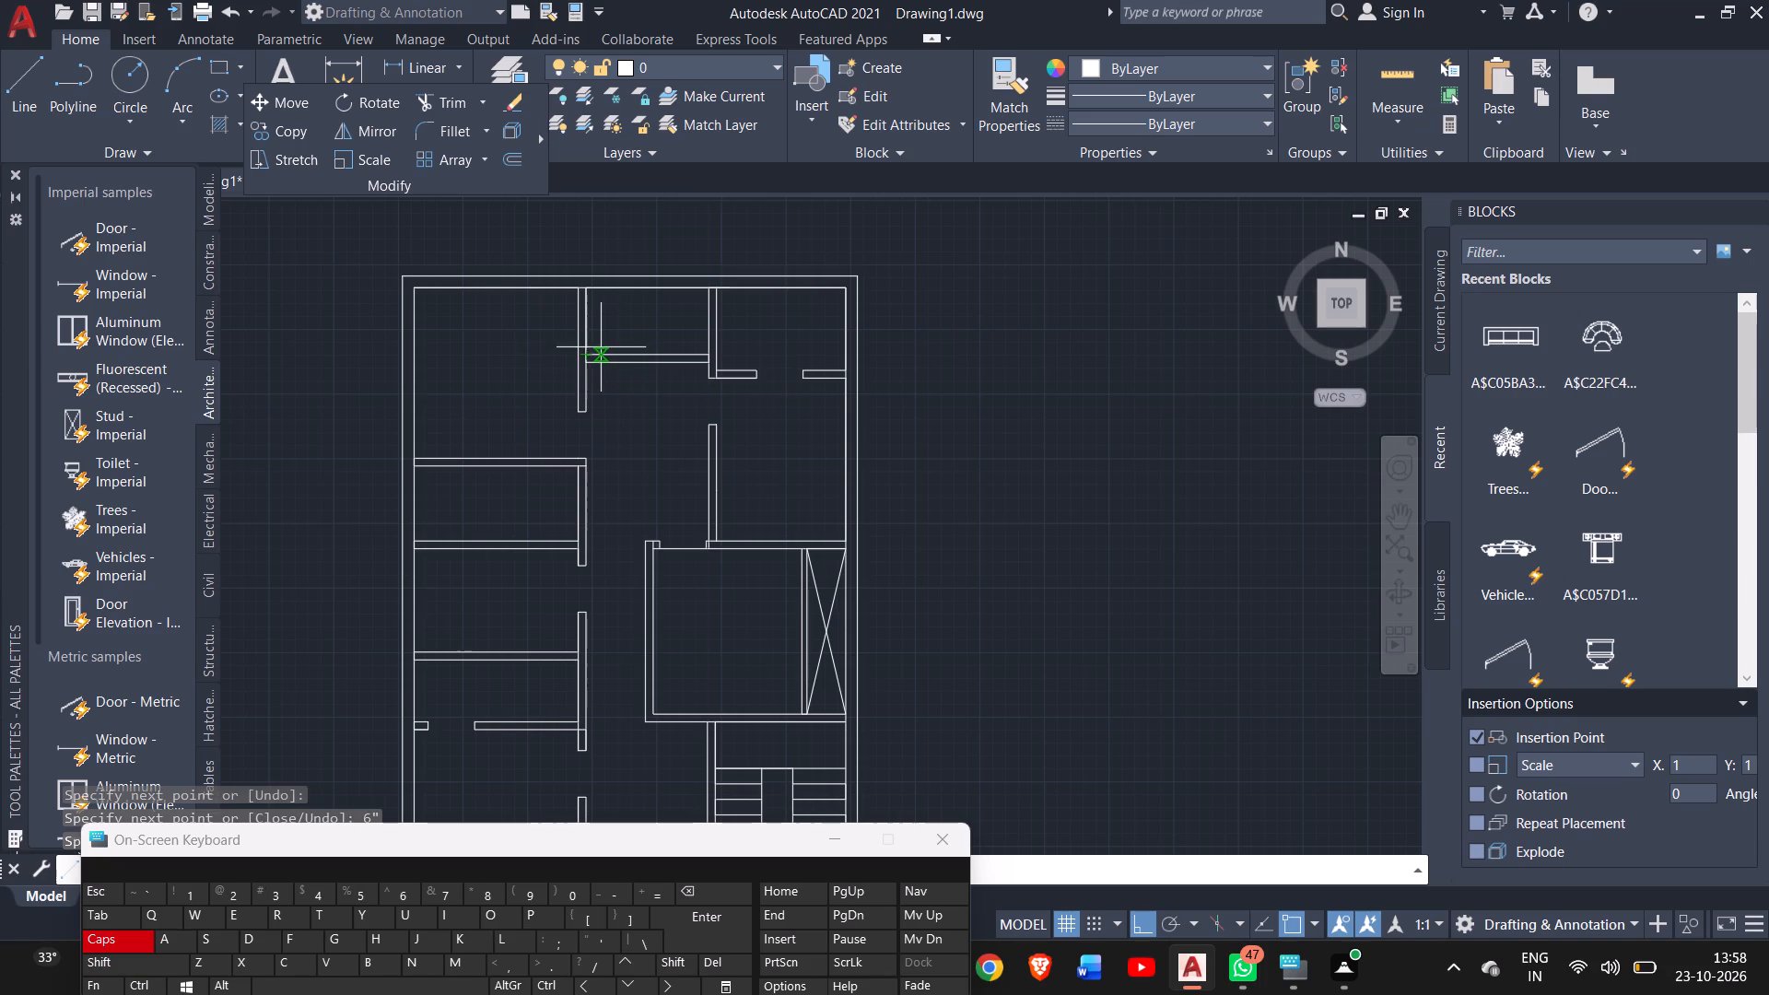
{"action": "right_click", "coordinate": [603, 344]}
{"action": "left_click", "coordinate": [657, 349]}
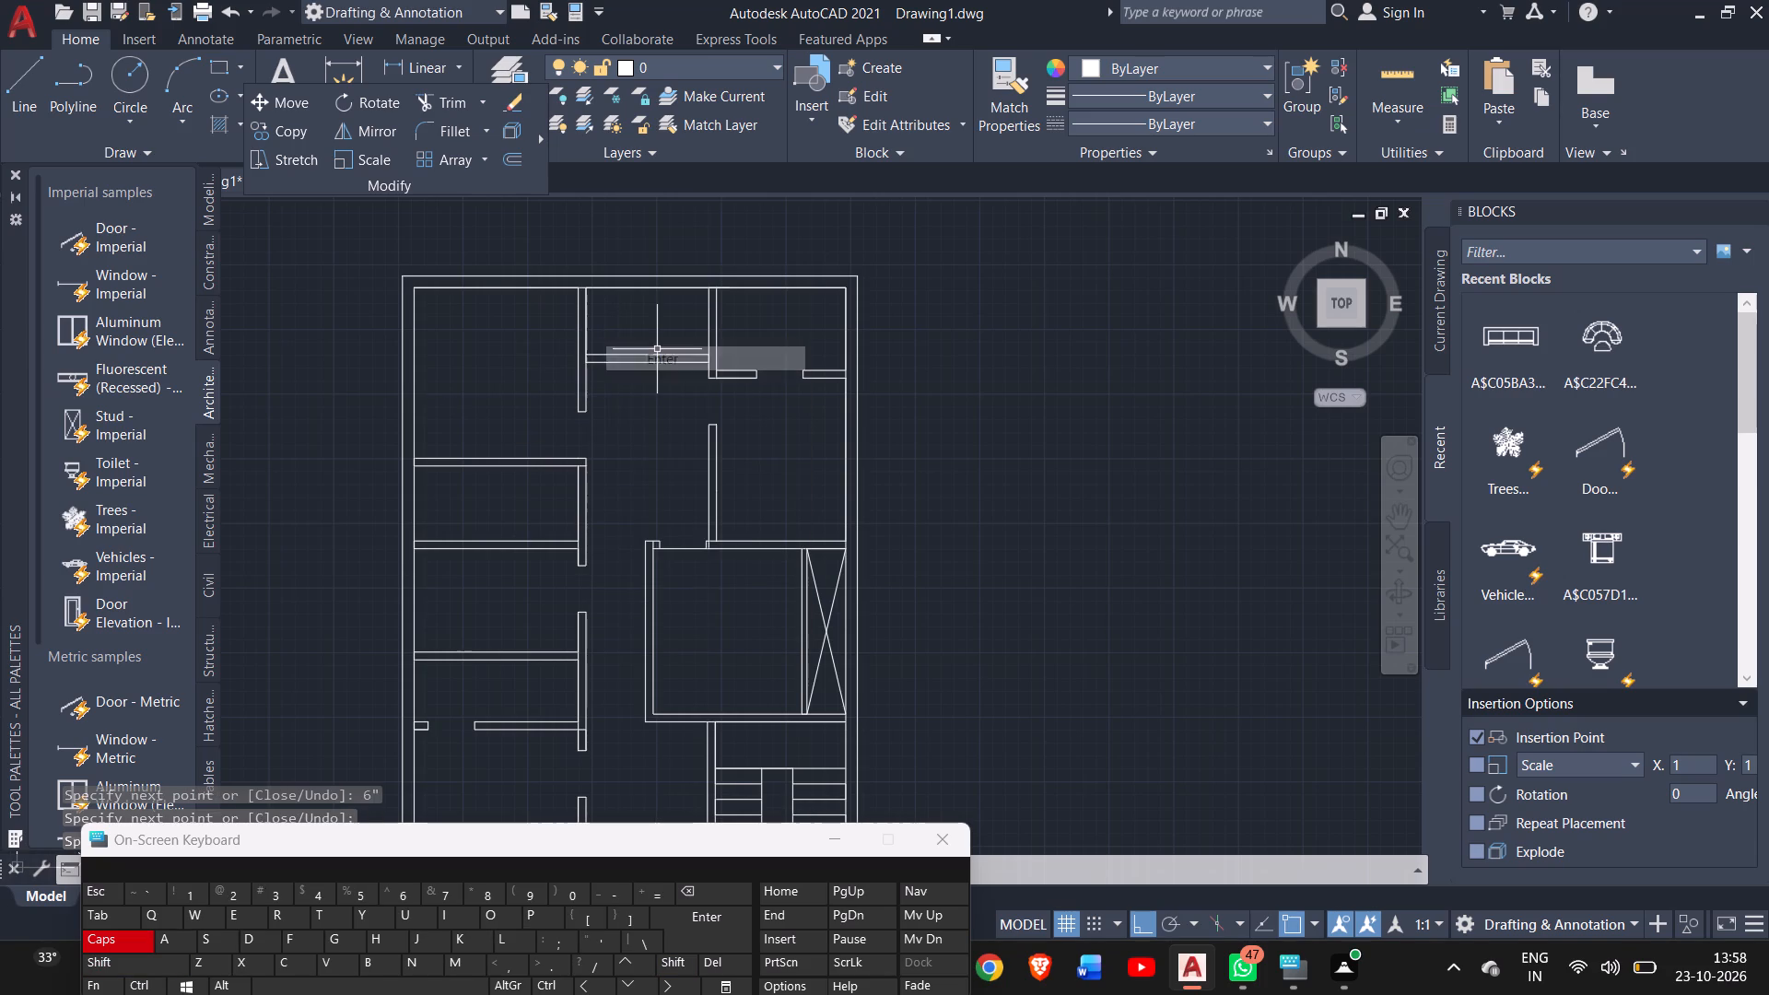
Draw a diagonal line across the newly enclosed space, from its upper-left inner corner to its lower-right inner corner.
{"action": "left_click", "coordinate": [30, 111]}
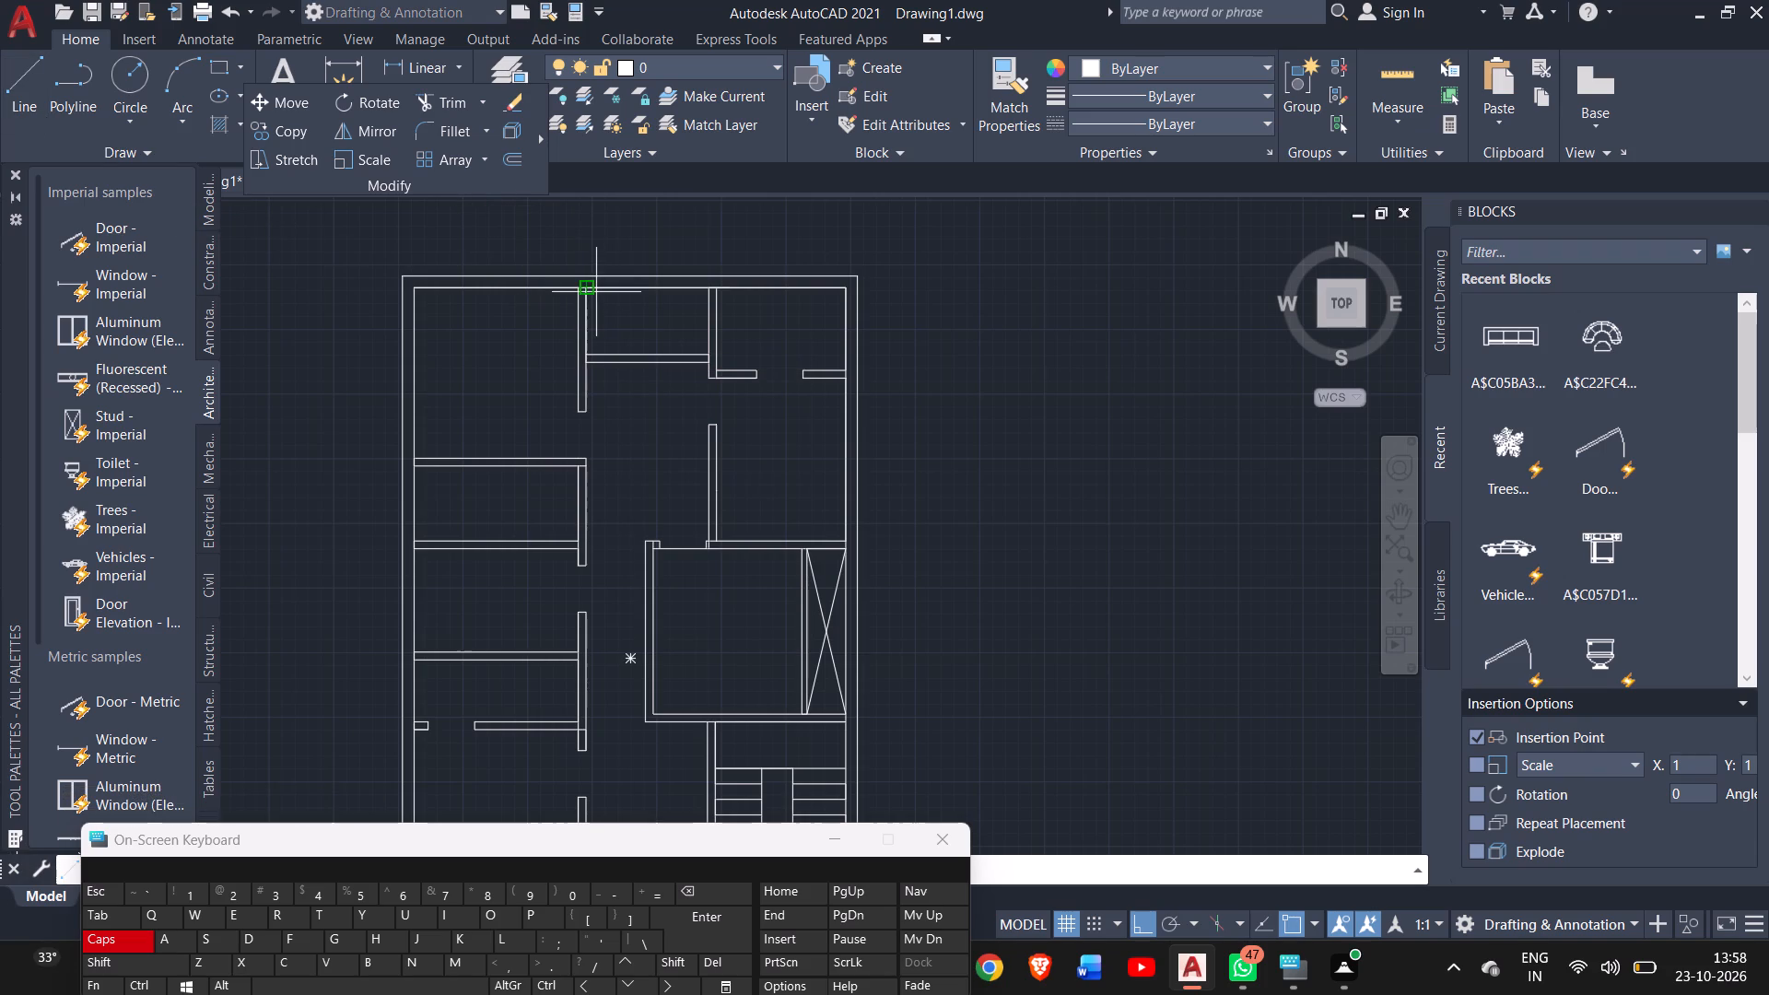
{"action": "left_click_drag", "start_coordinate": [581, 288], "coordinate": [706, 335]}
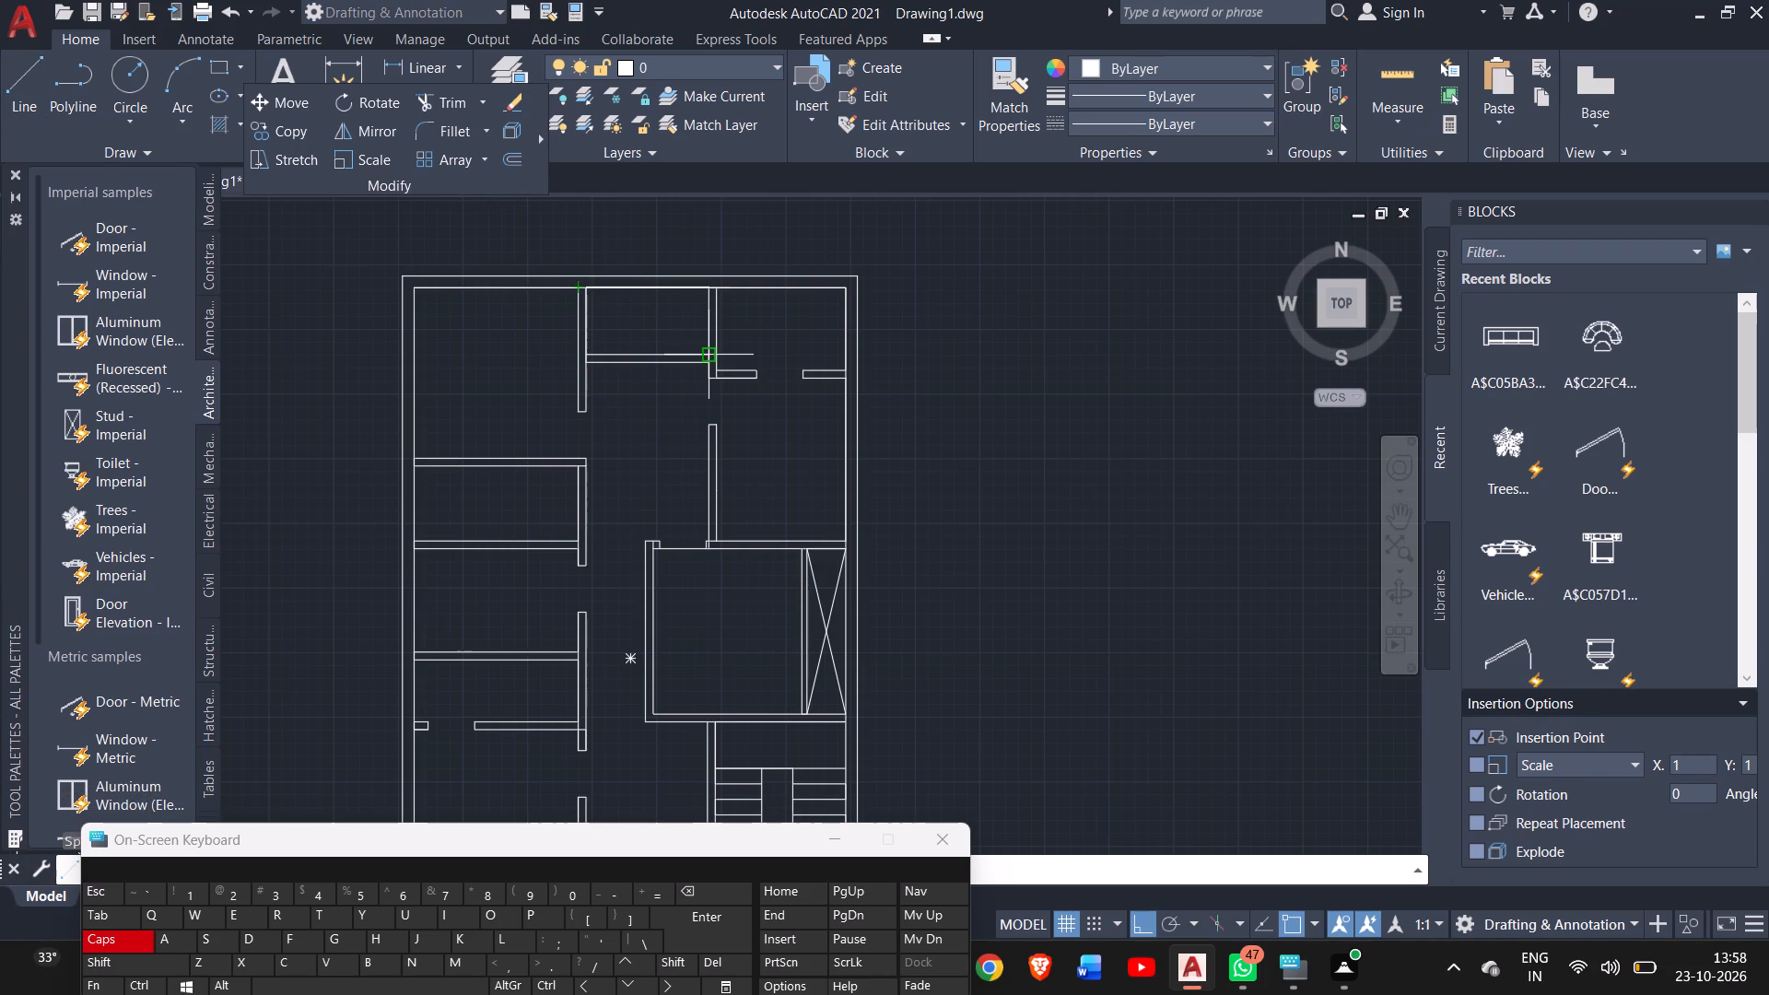
{"action": "left_click", "coordinate": [712, 360]}
{"action": "left_click", "coordinate": [712, 360]}
{"action": "right_click", "coordinate": [712, 360]}
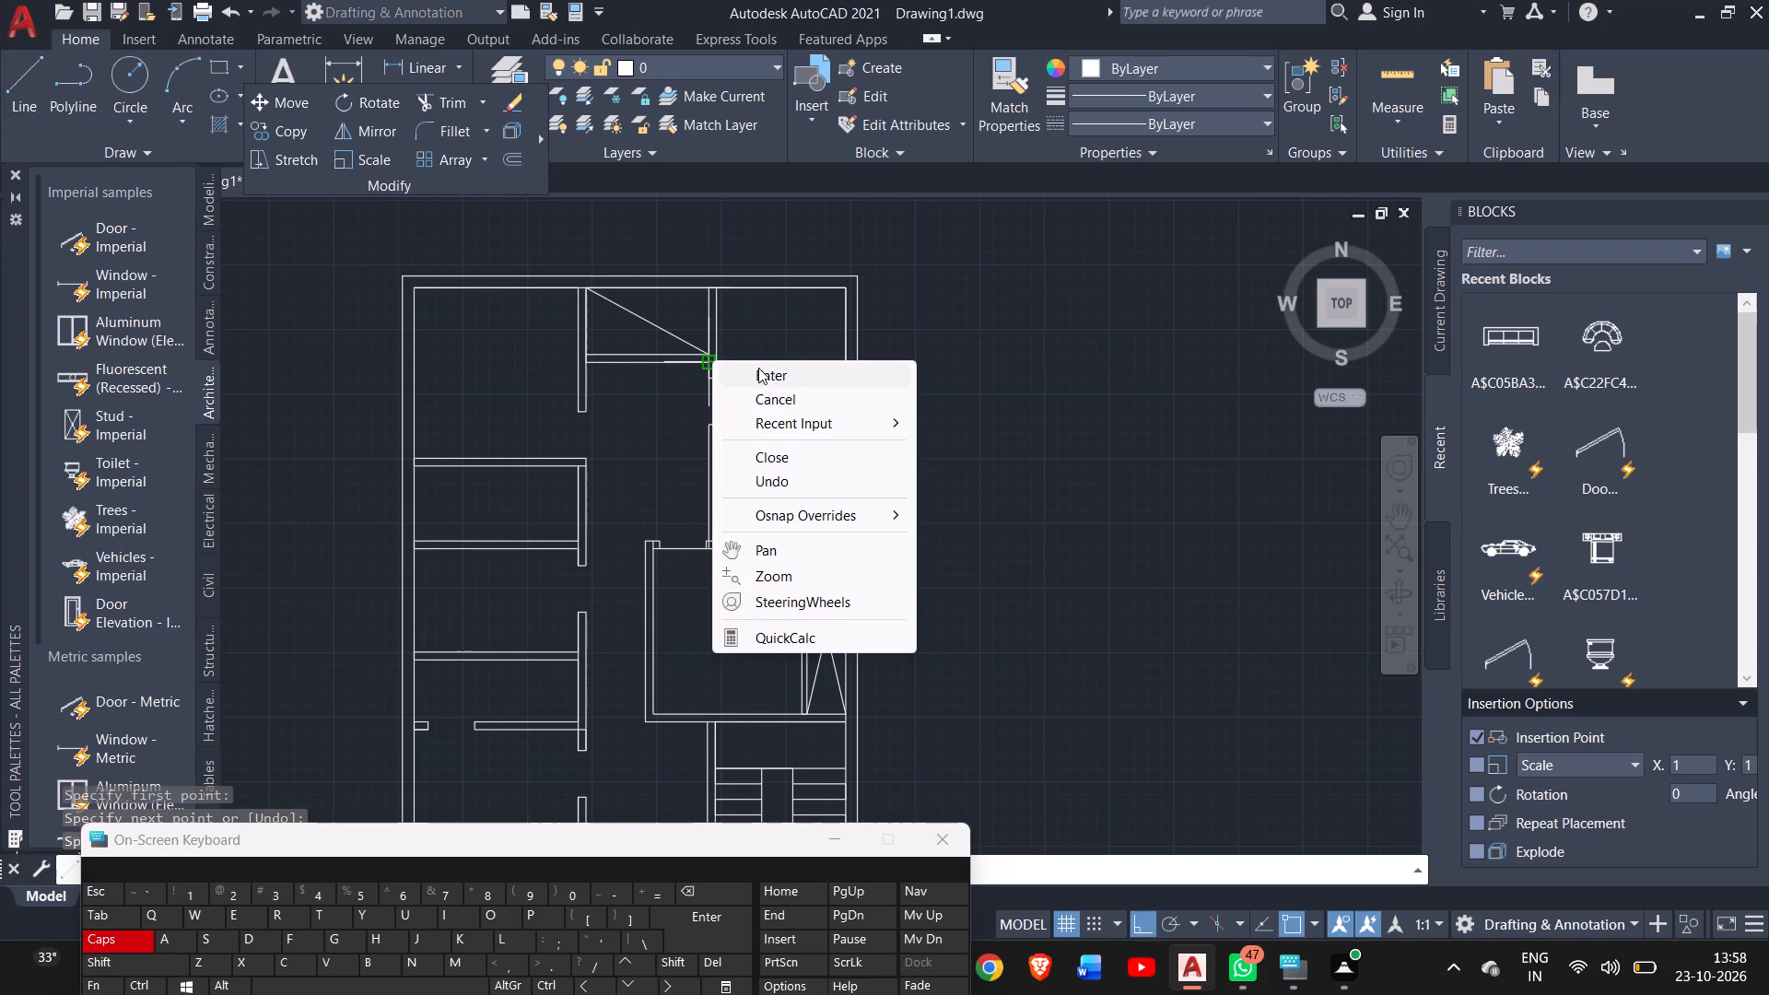
{"action": "left_click_drag", "start_coordinate": [758, 368], "coordinate": [580, 313]}
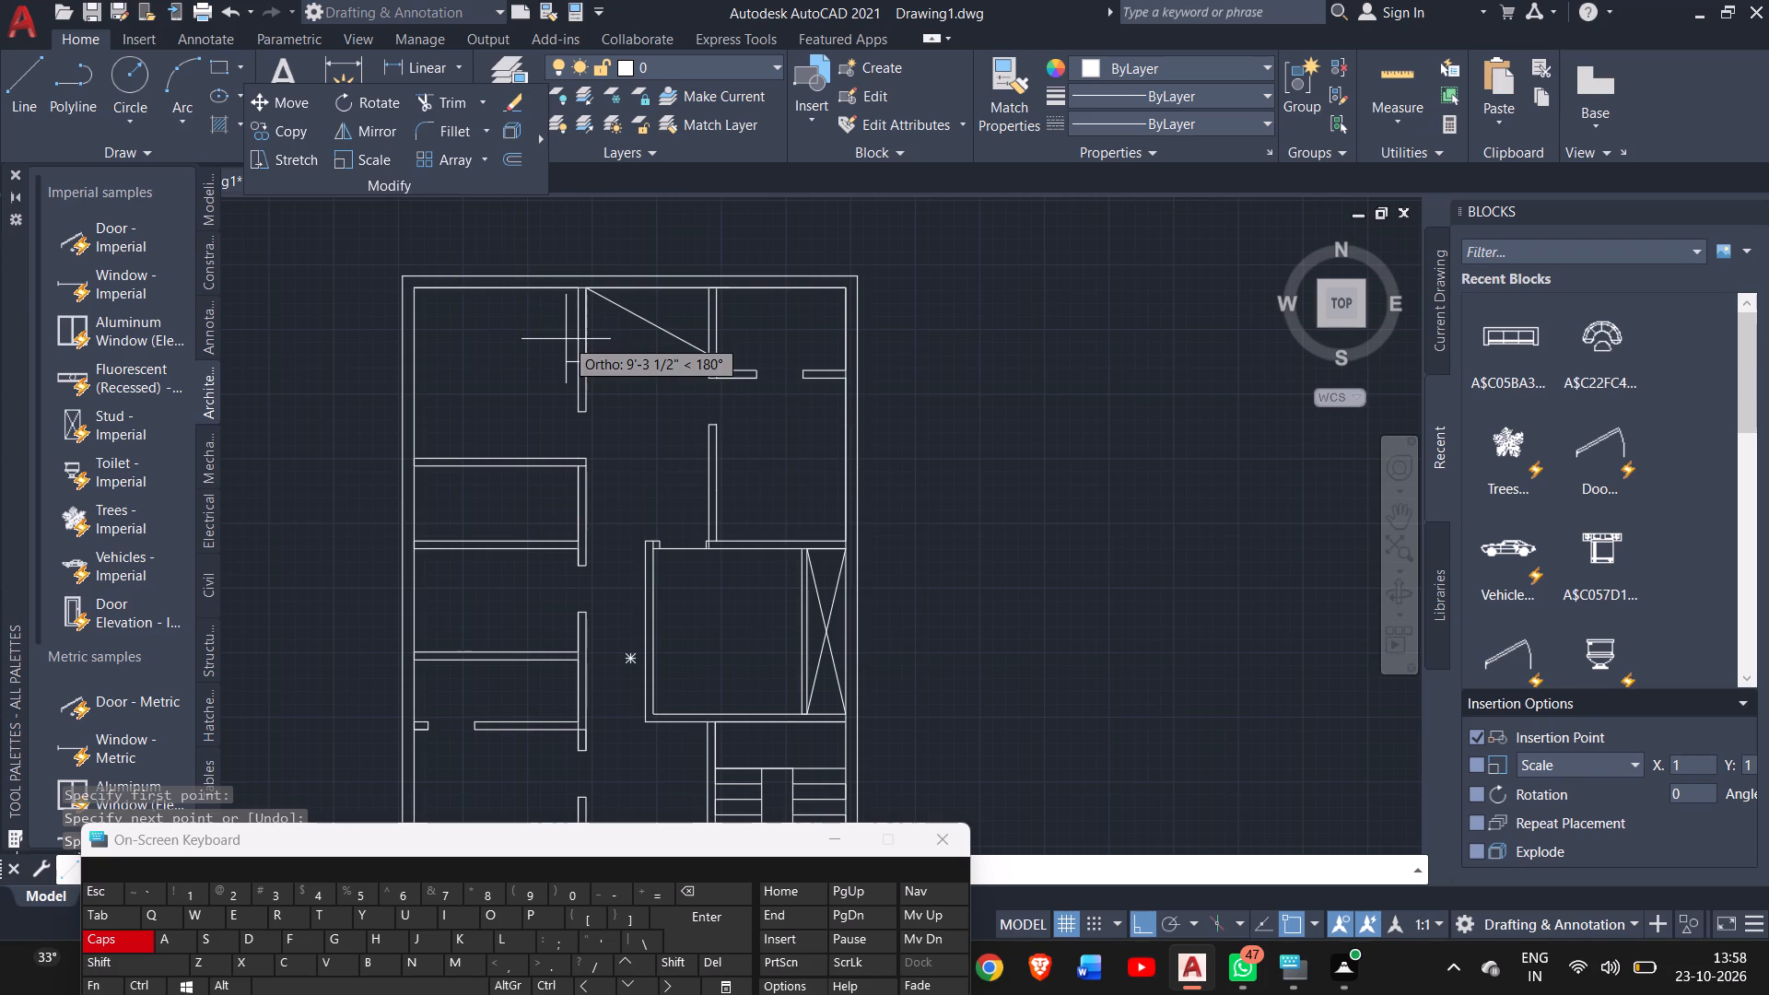
{"action": "right_click", "coordinate": [566, 339]}
{"action": "left_click", "coordinate": [581, 347]}
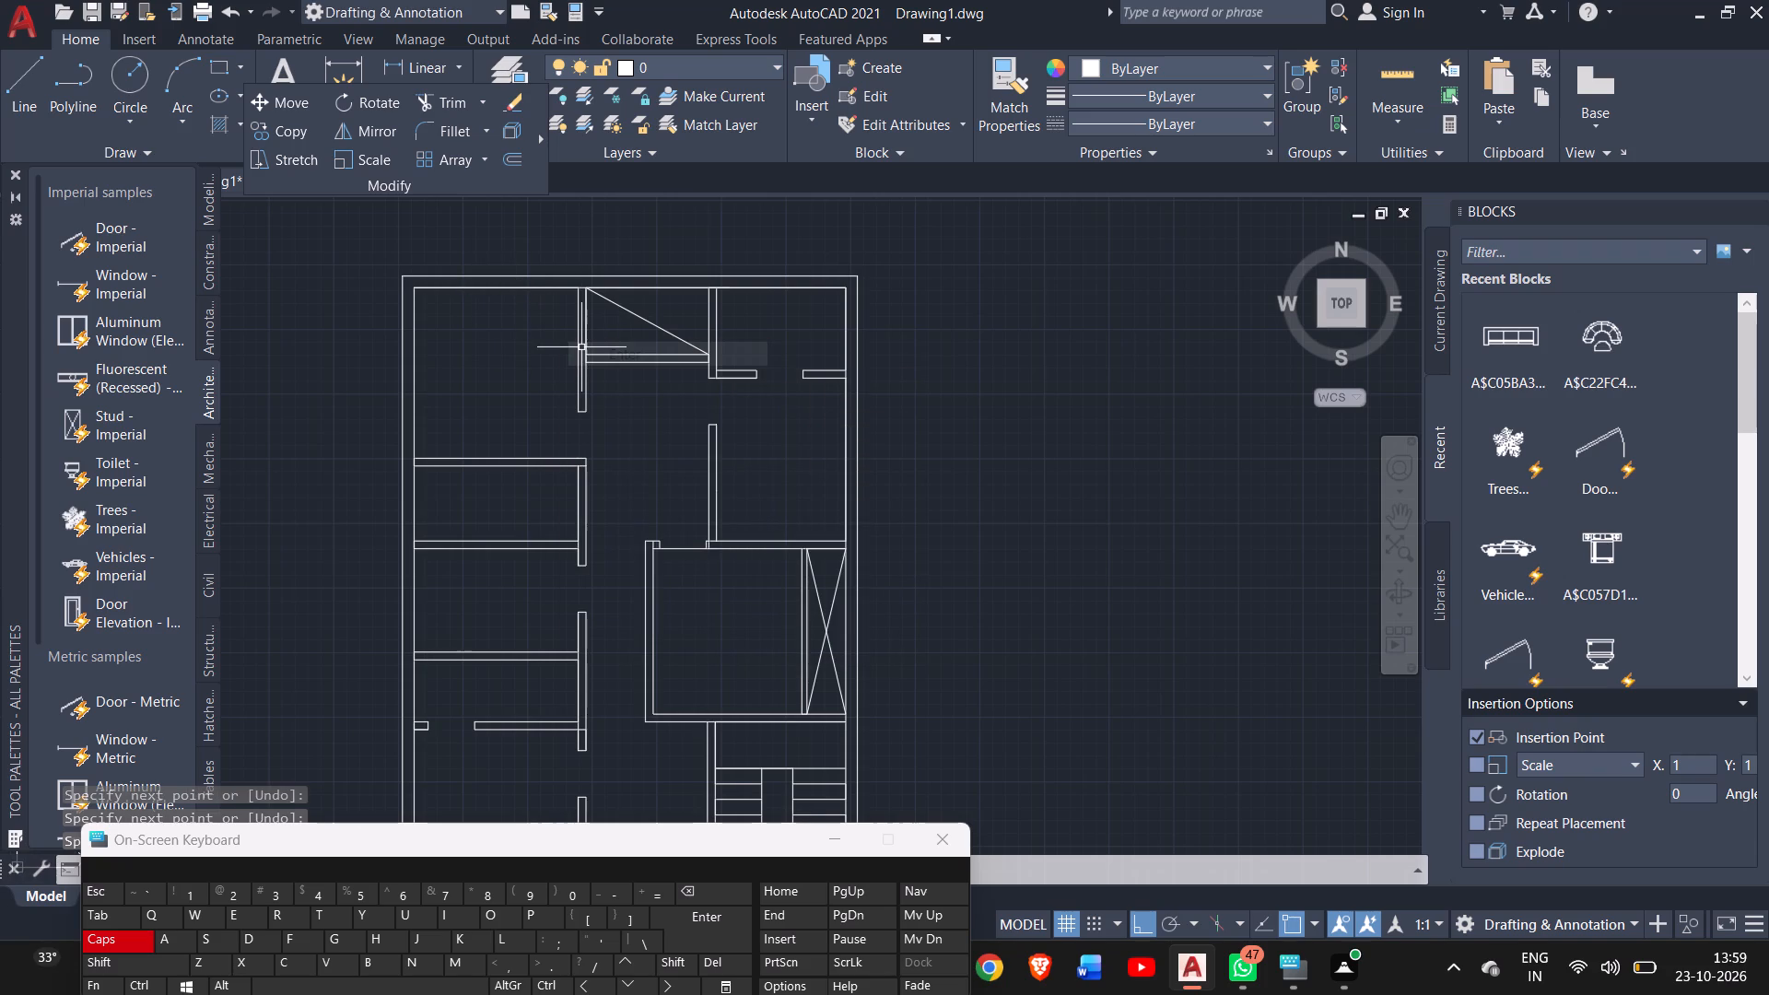
Draw the second diagonal across the small space below the top outer wall, from its upper-right to its lower-left inner corner.
{"action": "left_click", "coordinate": [29, 91]}
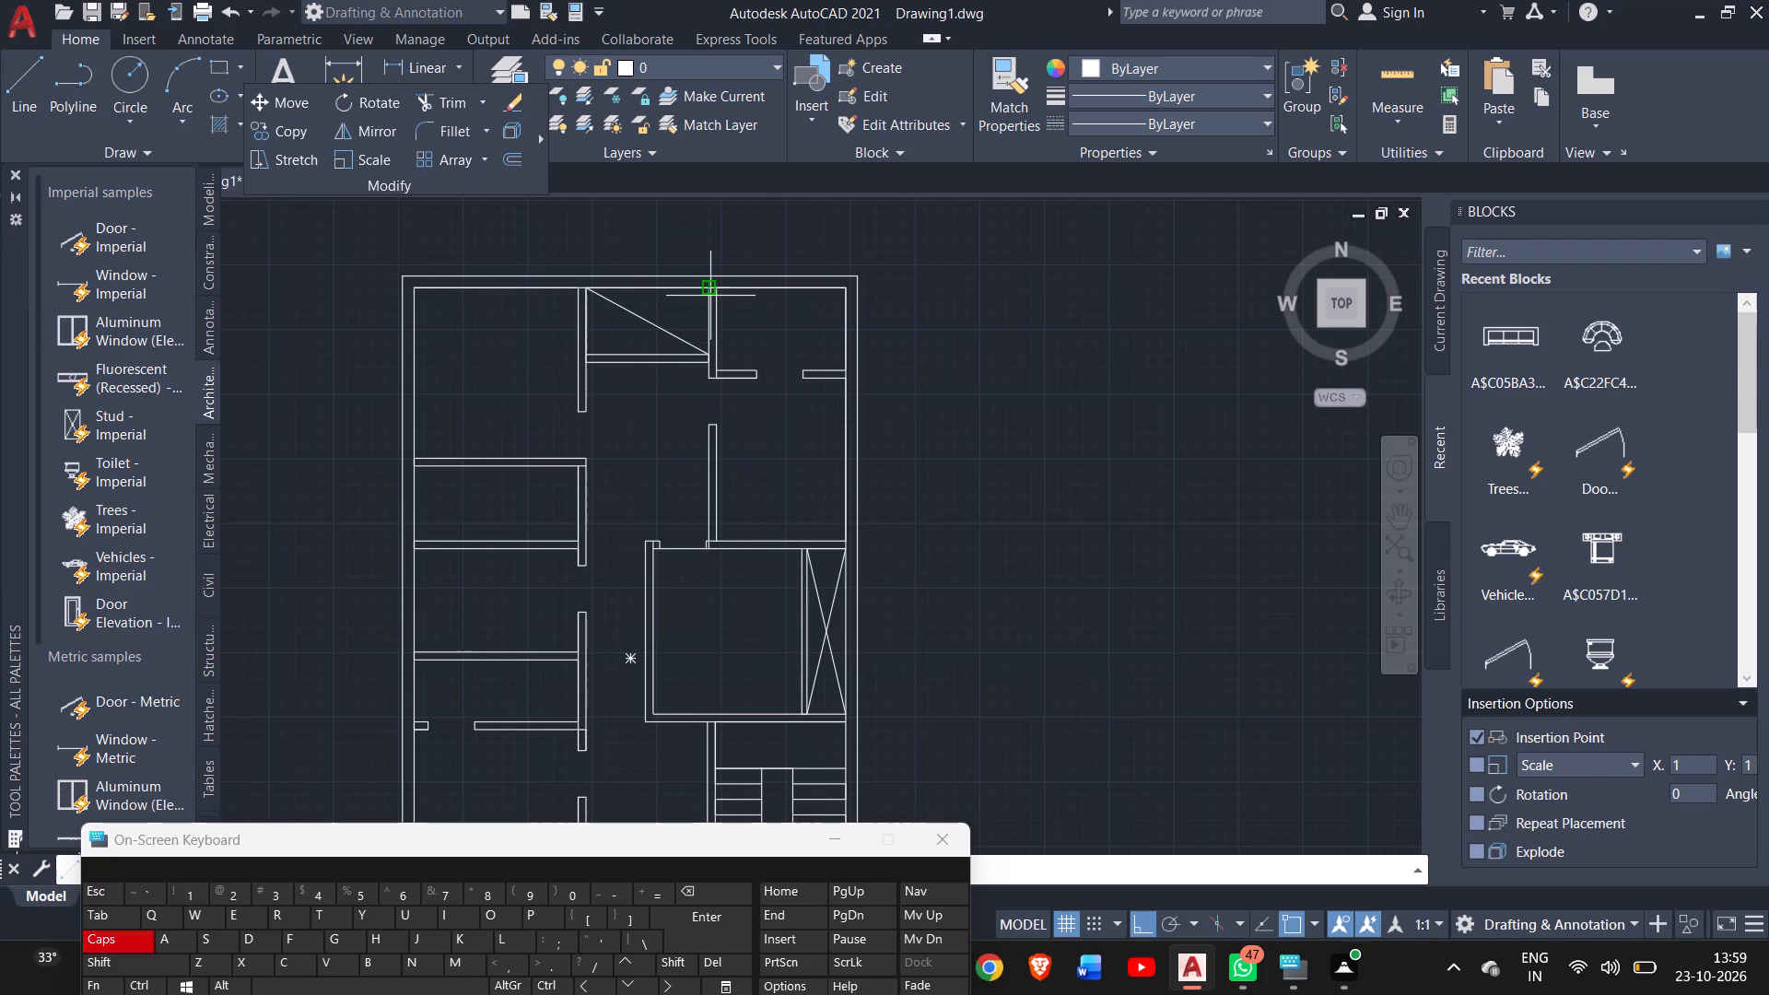
{"action": "scroll", "coordinate": [710, 296], "scroll_direction": "up", "scroll_amount": 2, "text": "ctrl"}
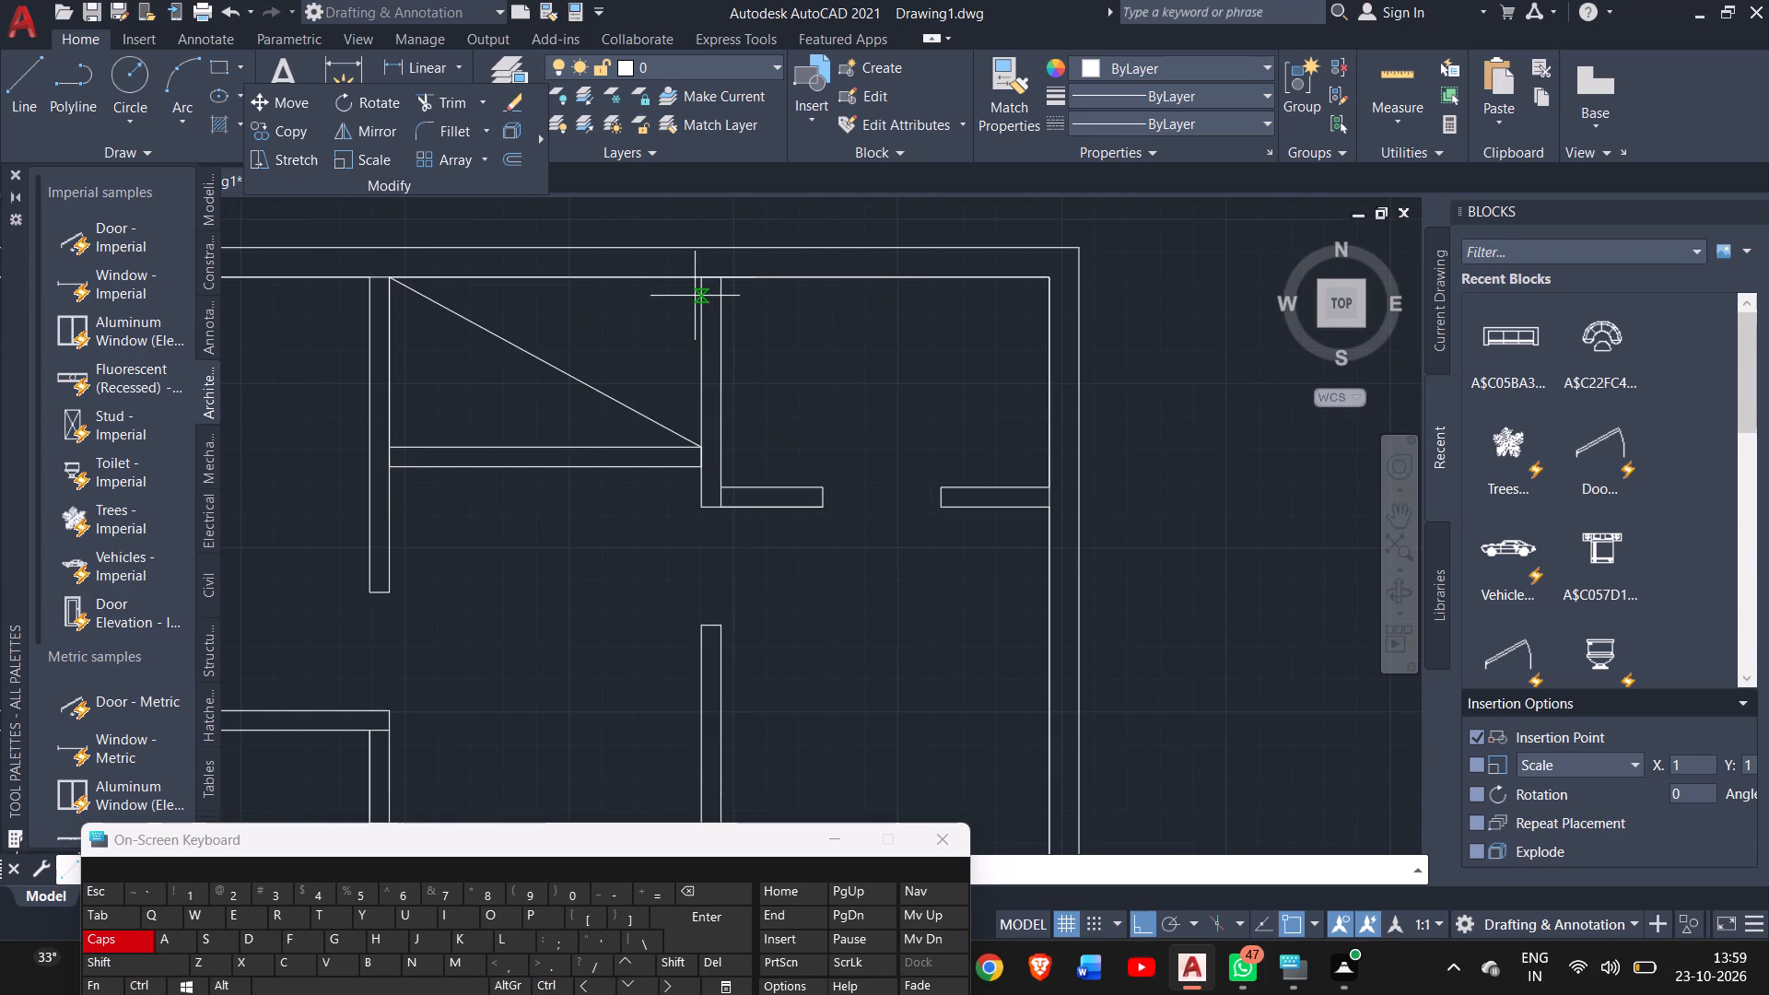
{"action": "left_click", "coordinate": [705, 272]}
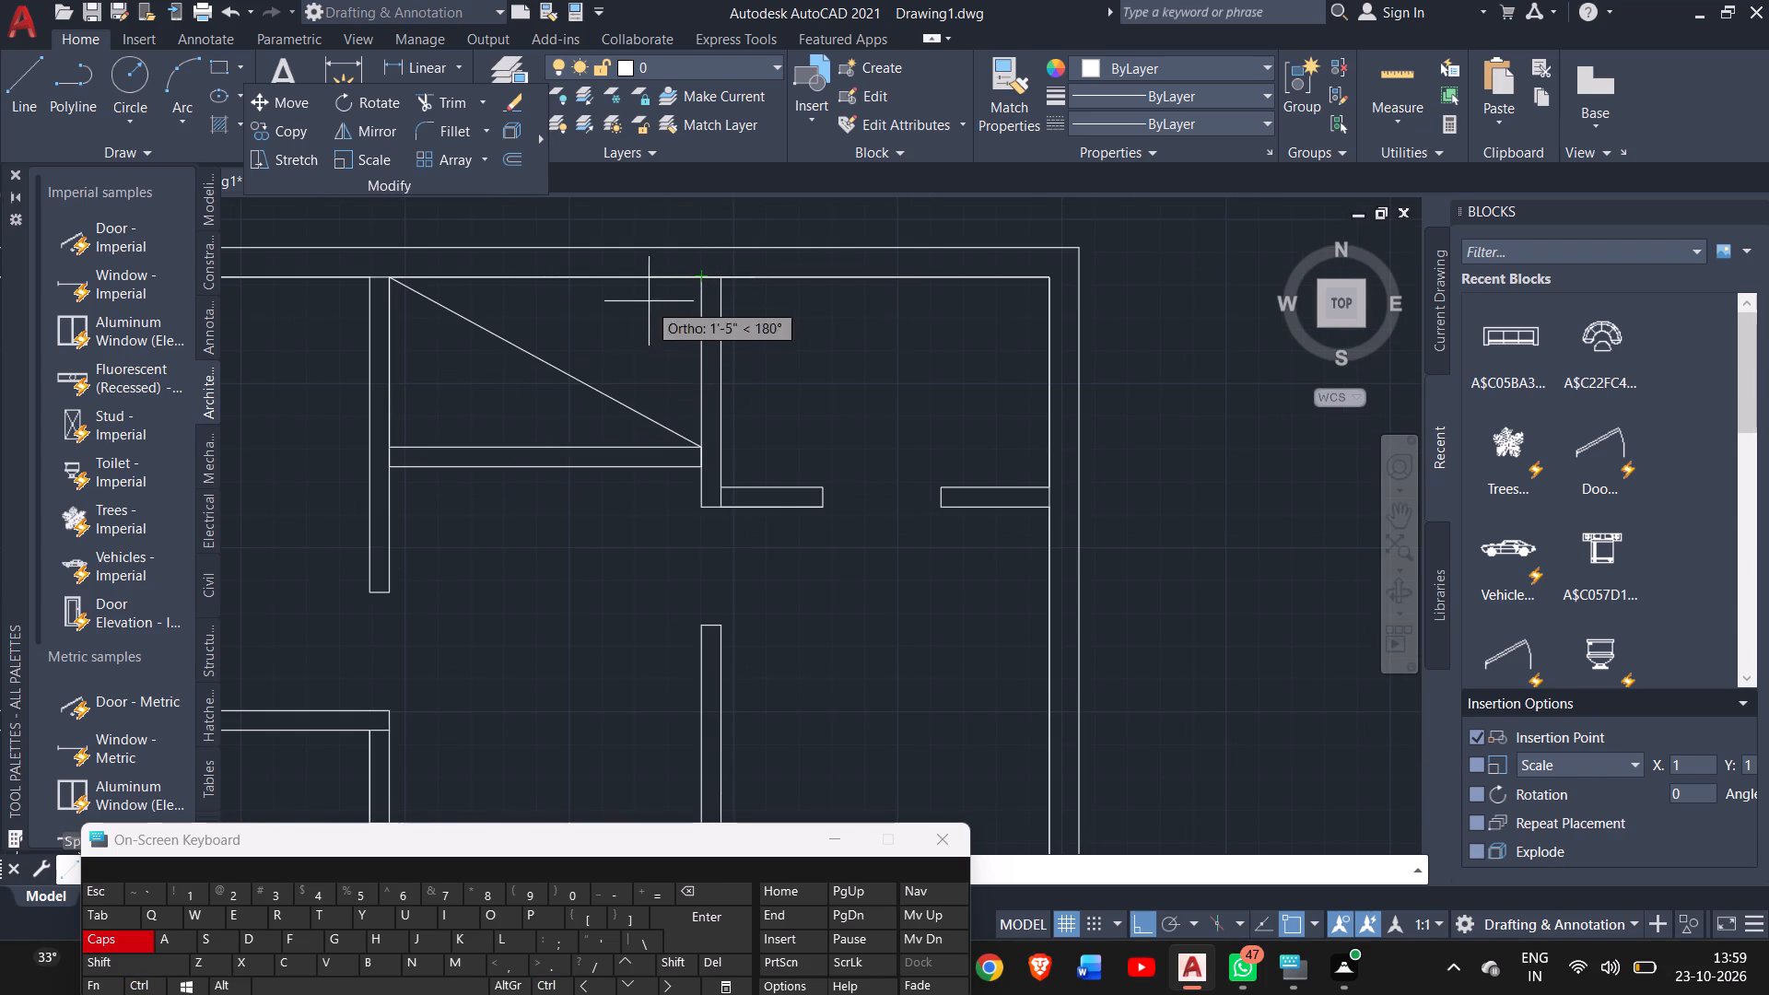
{"action": "left_click_drag", "start_coordinate": [697, 275], "coordinate": [482, 400]}
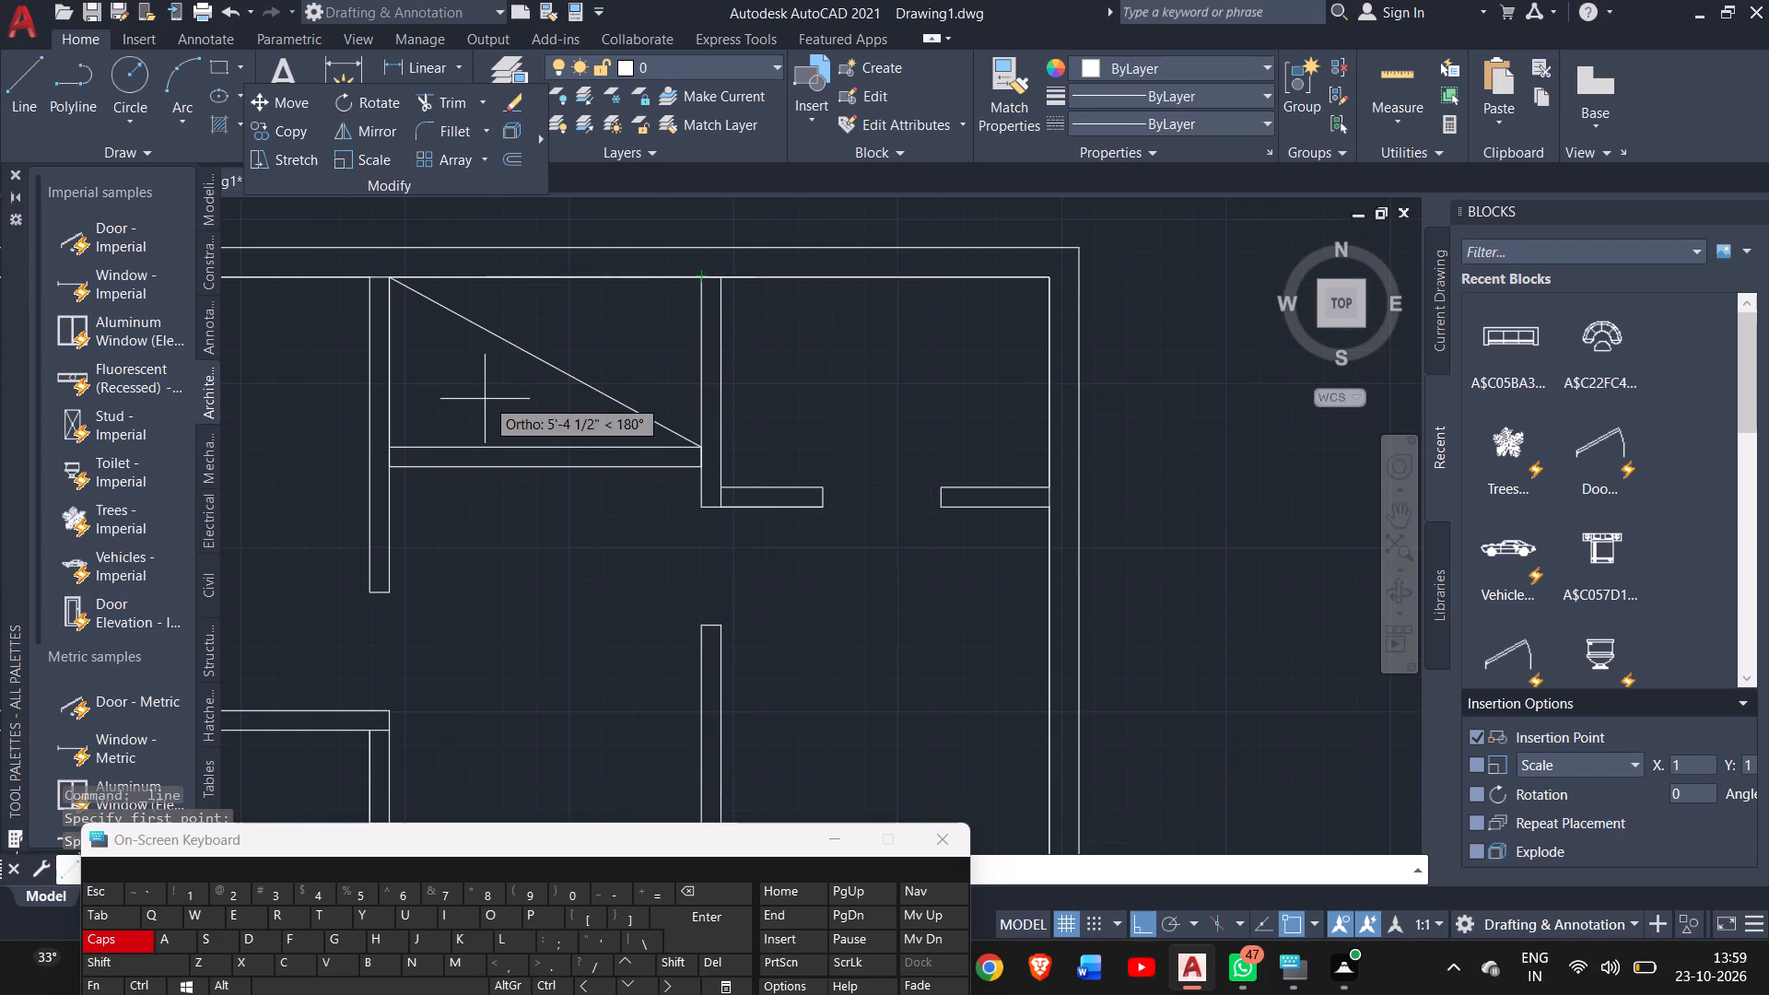
{"action": "left_click_drag", "start_coordinate": [482, 400], "coordinate": [395, 446]}
{"action": "left_click", "coordinate": [395, 446]}
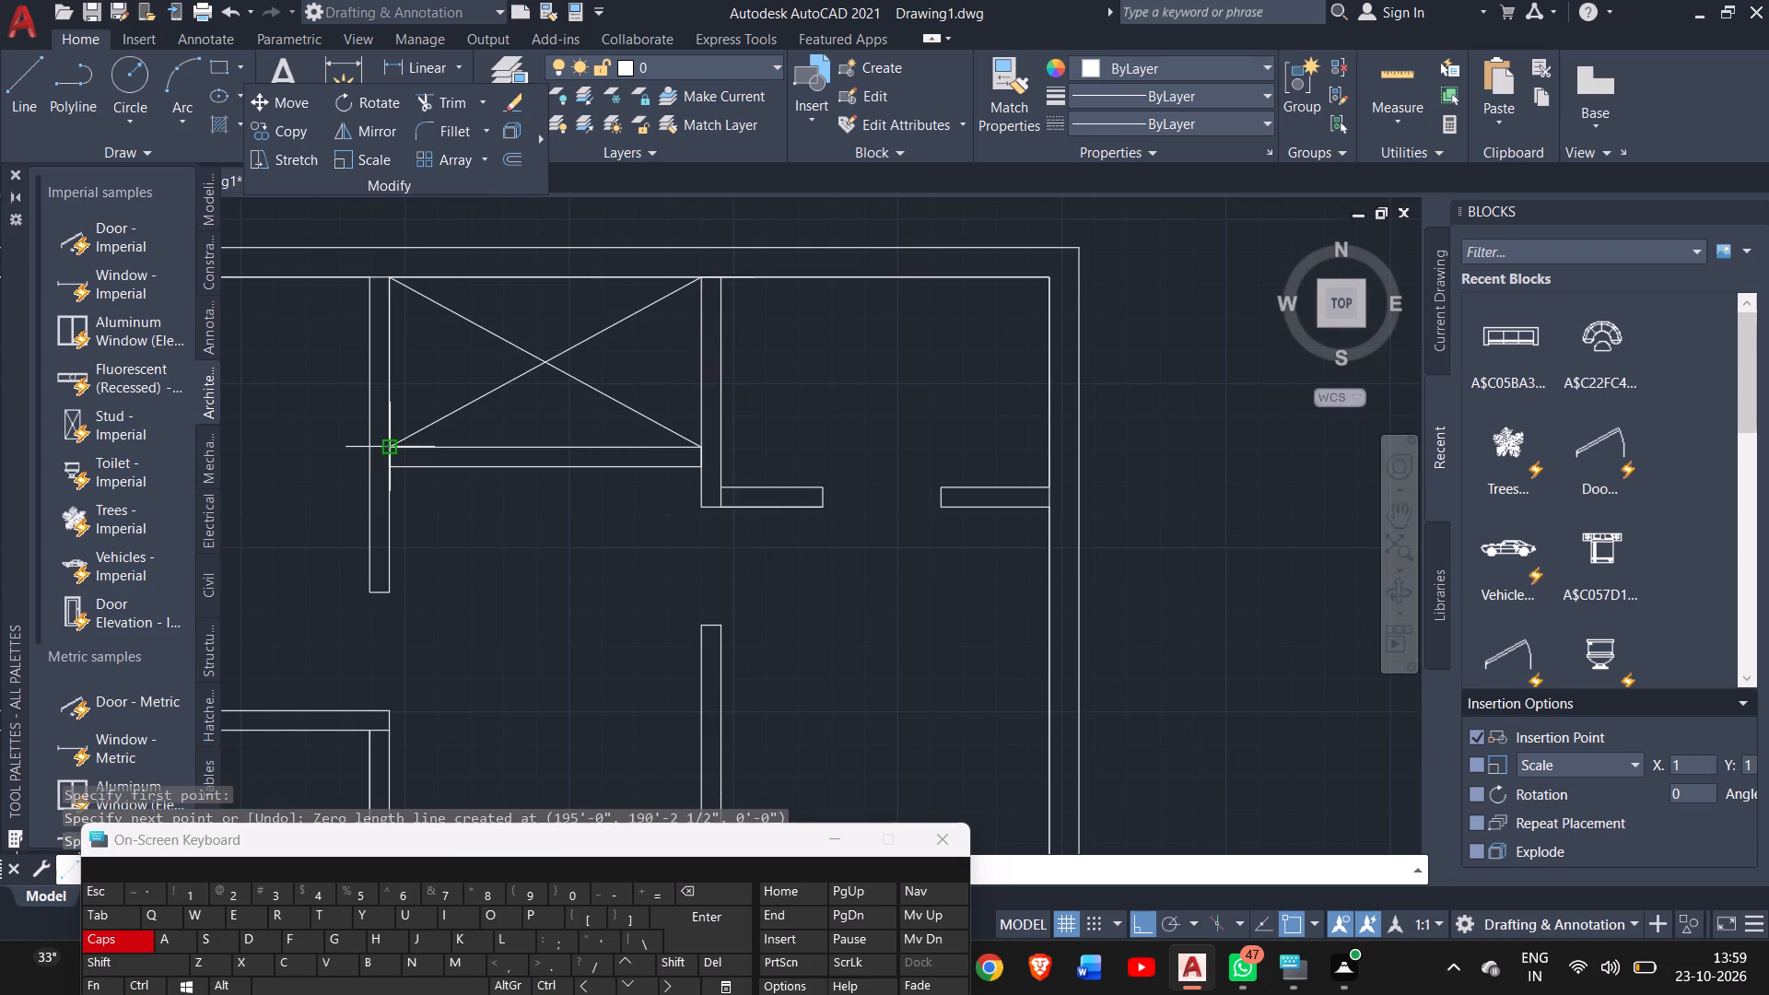
{"action": "right_click", "coordinate": [437, 415]}
{"action": "left_click", "coordinate": [476, 431]}
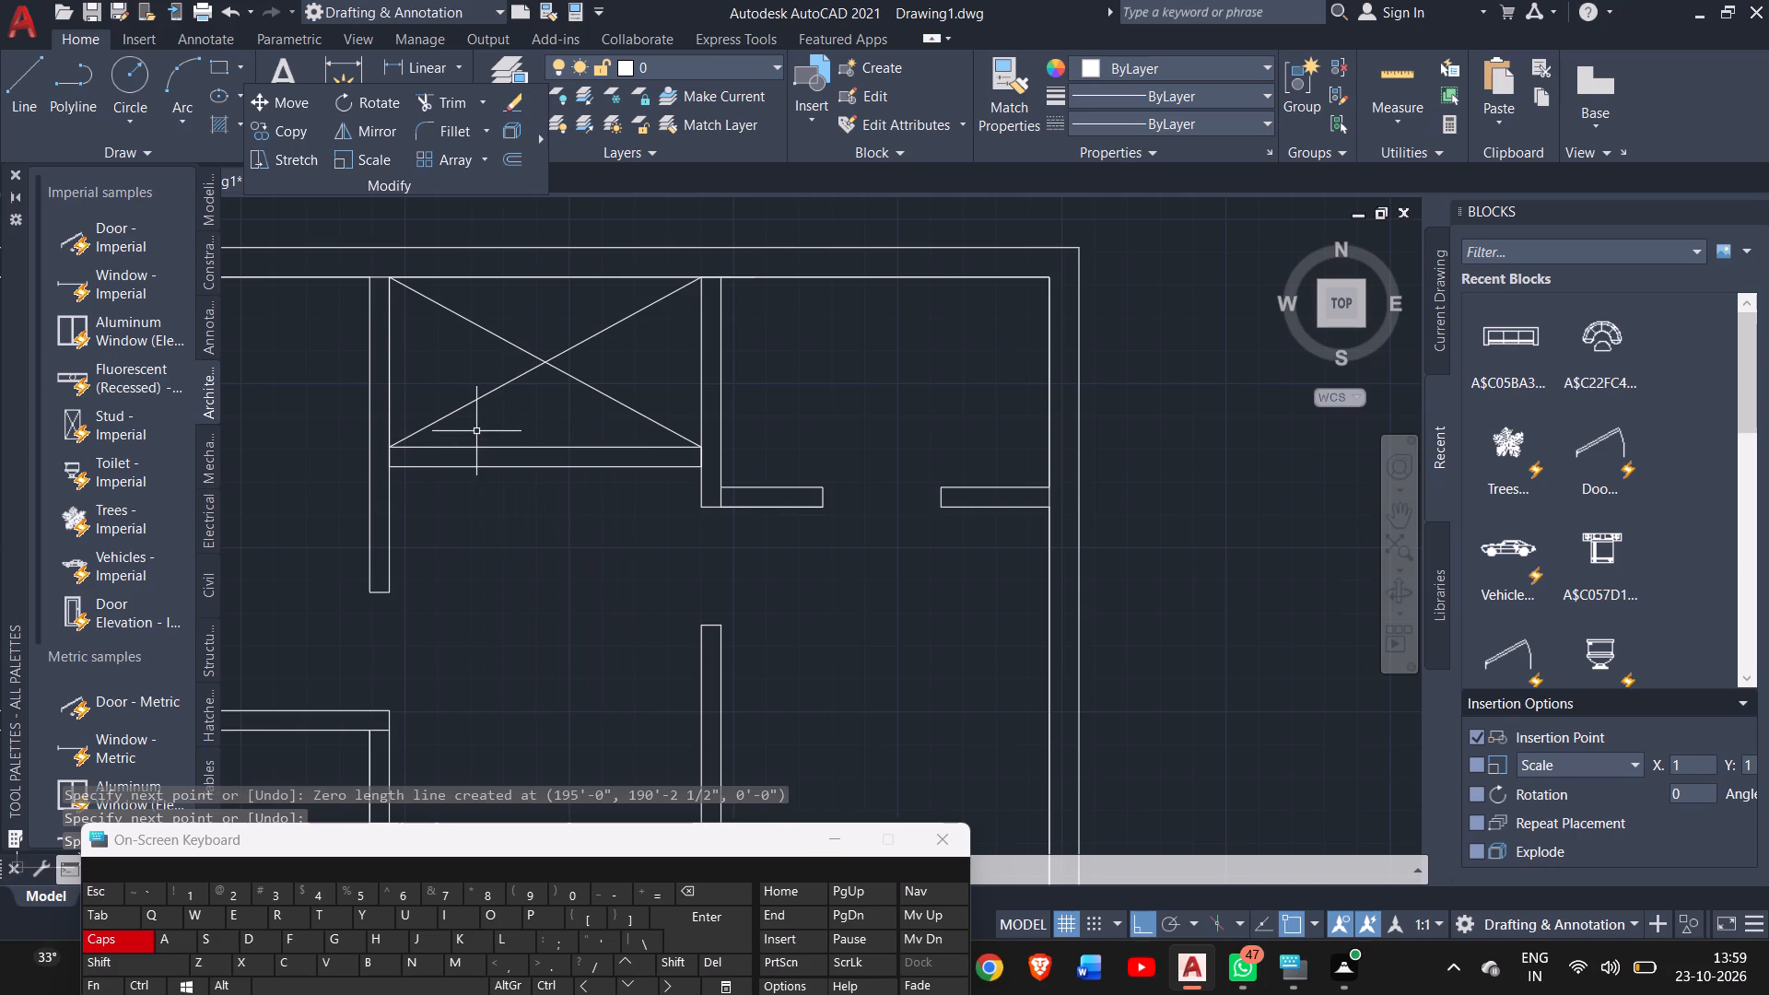
Continue the lowest horizontal partition, 6" thick, from the left vertical partition across to the stair-side face of the staircase partition.
{"action": "scroll", "coordinate": [477, 431], "scroll_direction": "left", "scroll_amount": 4}
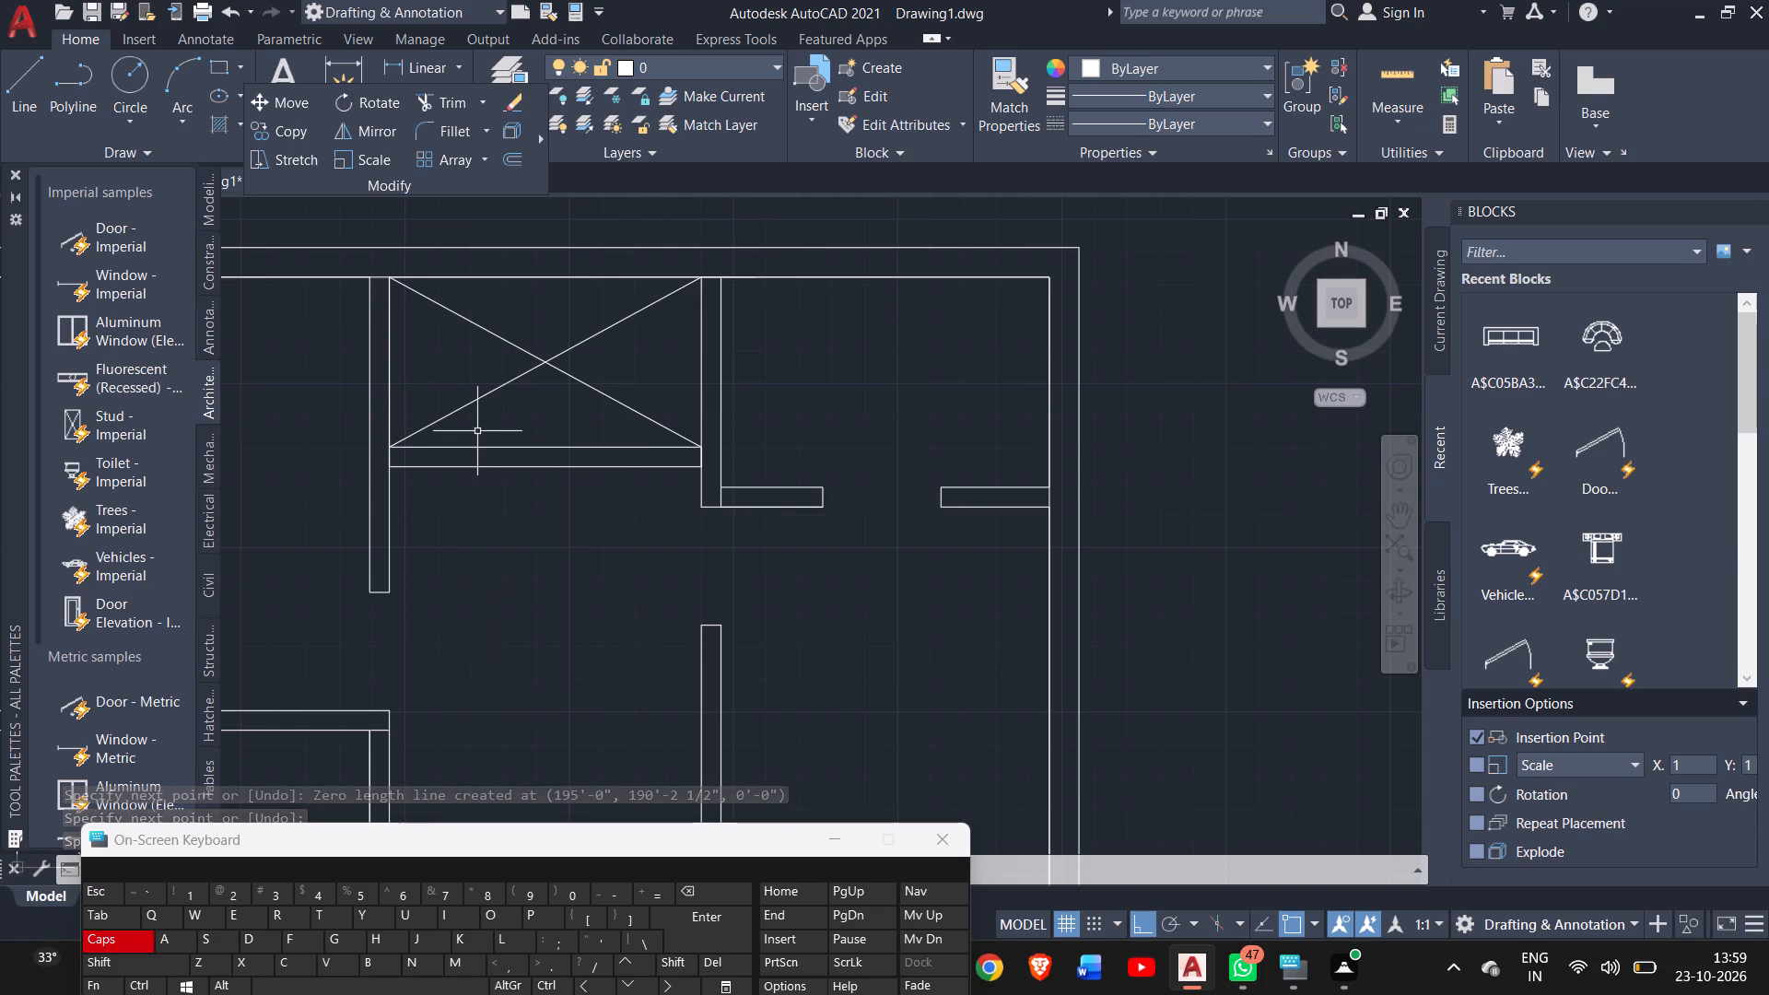
{"action": "scroll", "coordinate": [477, 431], "scroll_direction": "right", "scroll_amount": 1}
{"action": "scroll", "coordinate": [522, 551], "scroll_direction": "down", "scroll_amount": 2, "text": "ctrl"}
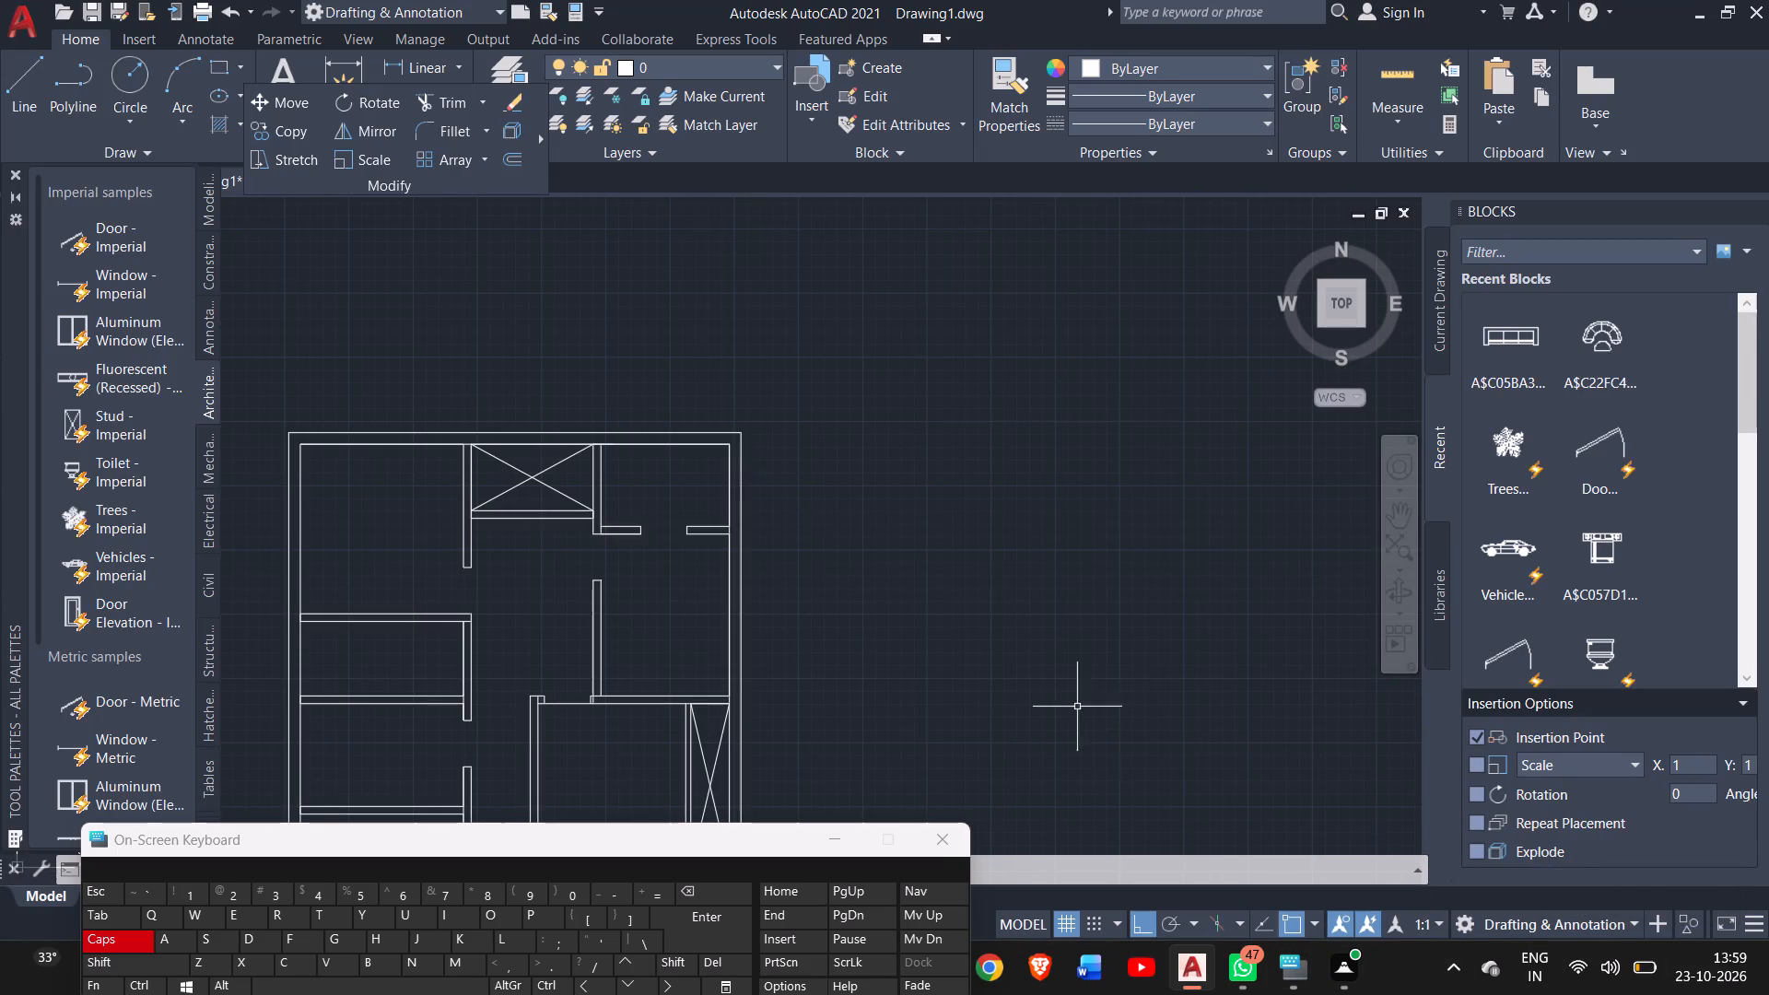
{"action": "left_click", "coordinate": [1398, 518]}
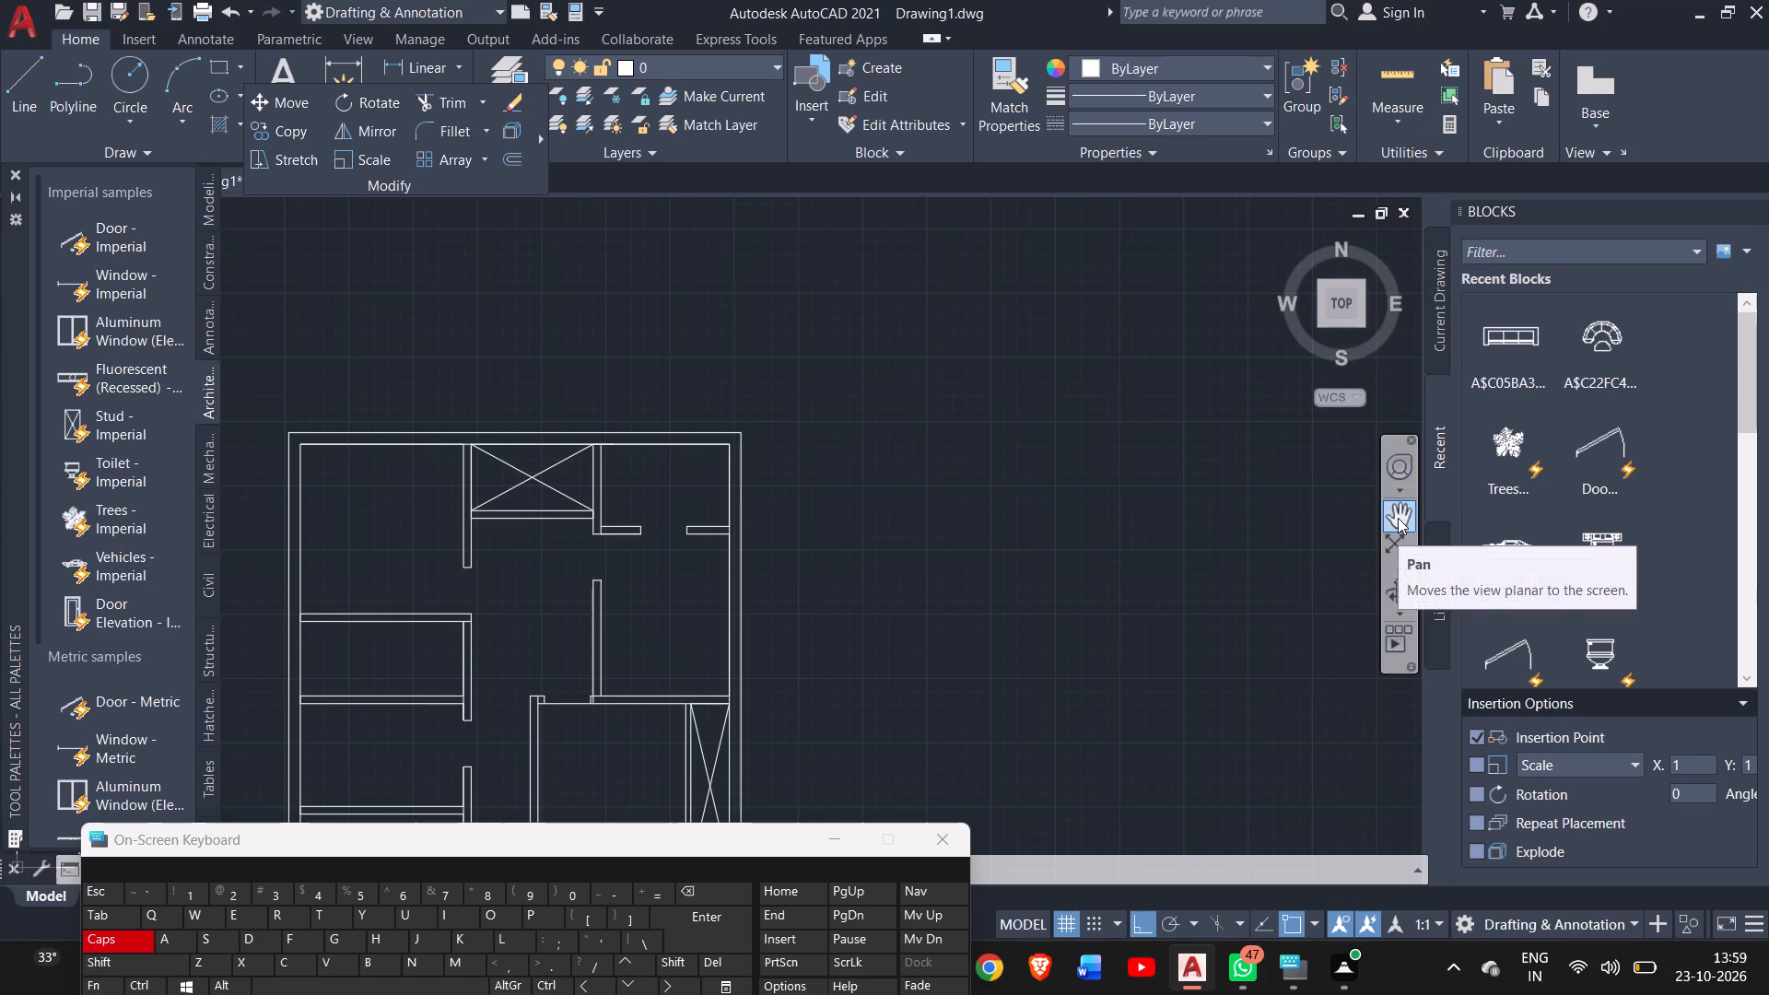
{"action": "left_click_drag", "start_coordinate": [1043, 549], "coordinate": [1141, 303]}
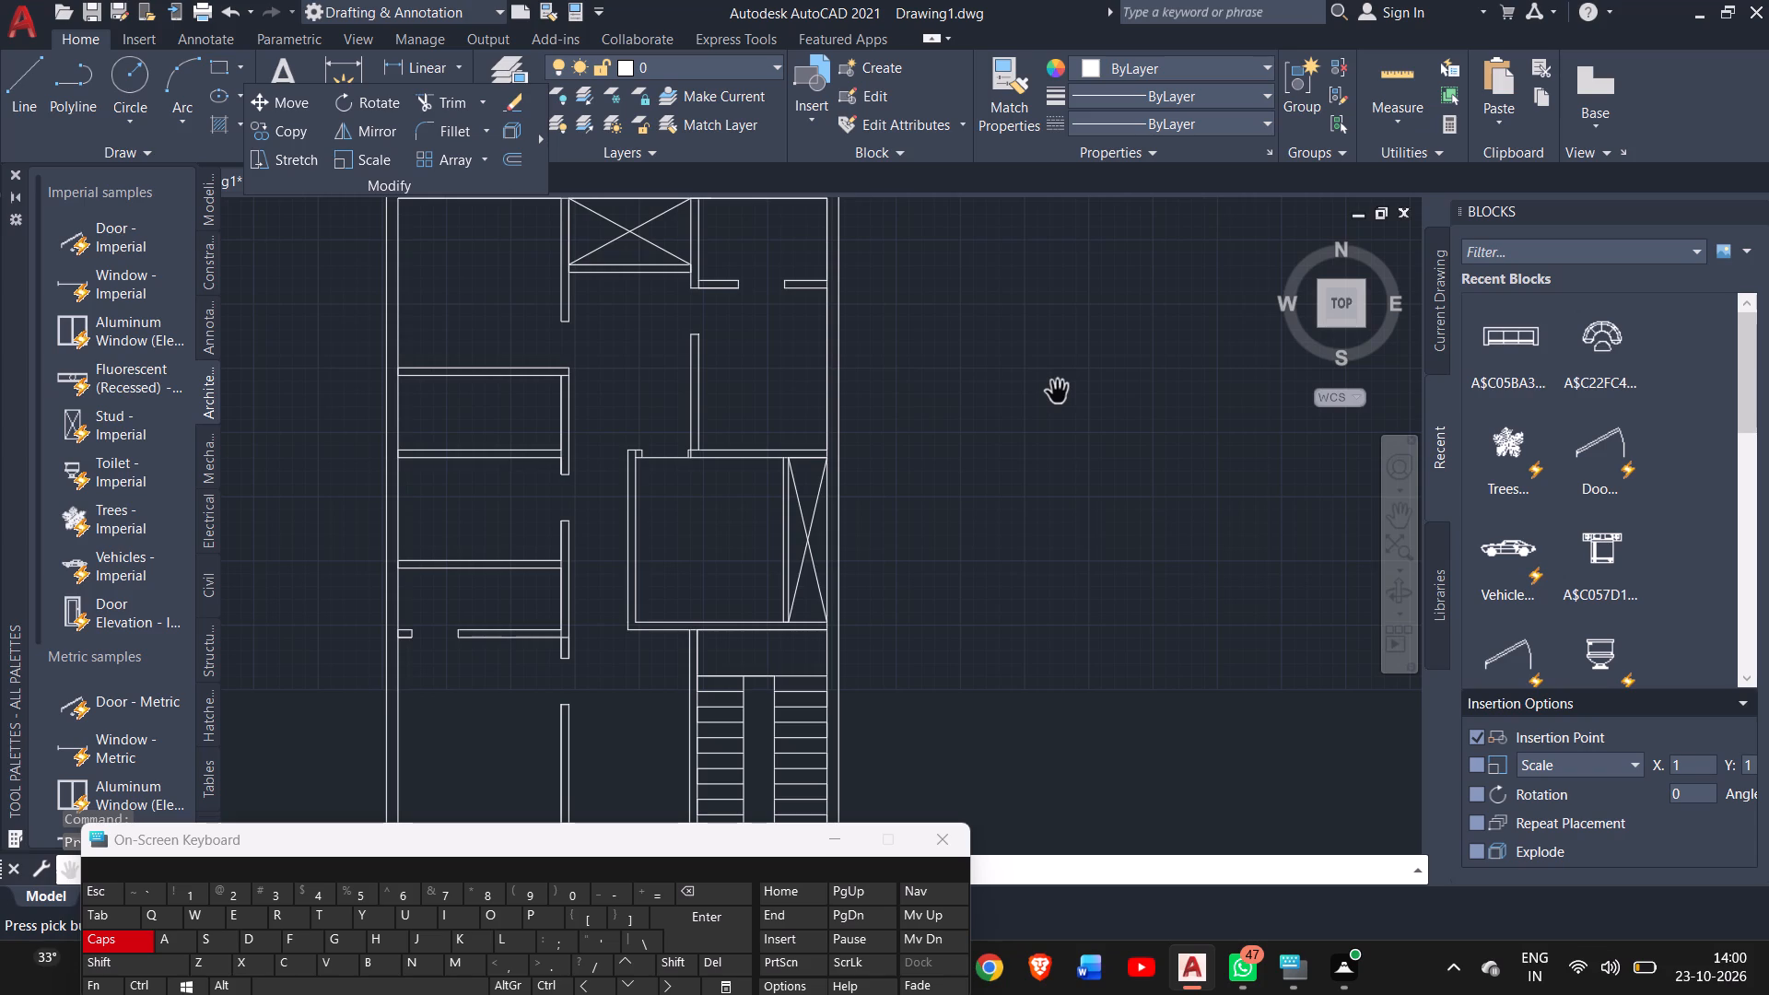
{"action": "scroll", "coordinate": [1058, 392], "scroll_direction": "down", "scroll_amount": 1, "text": "ctrl"}
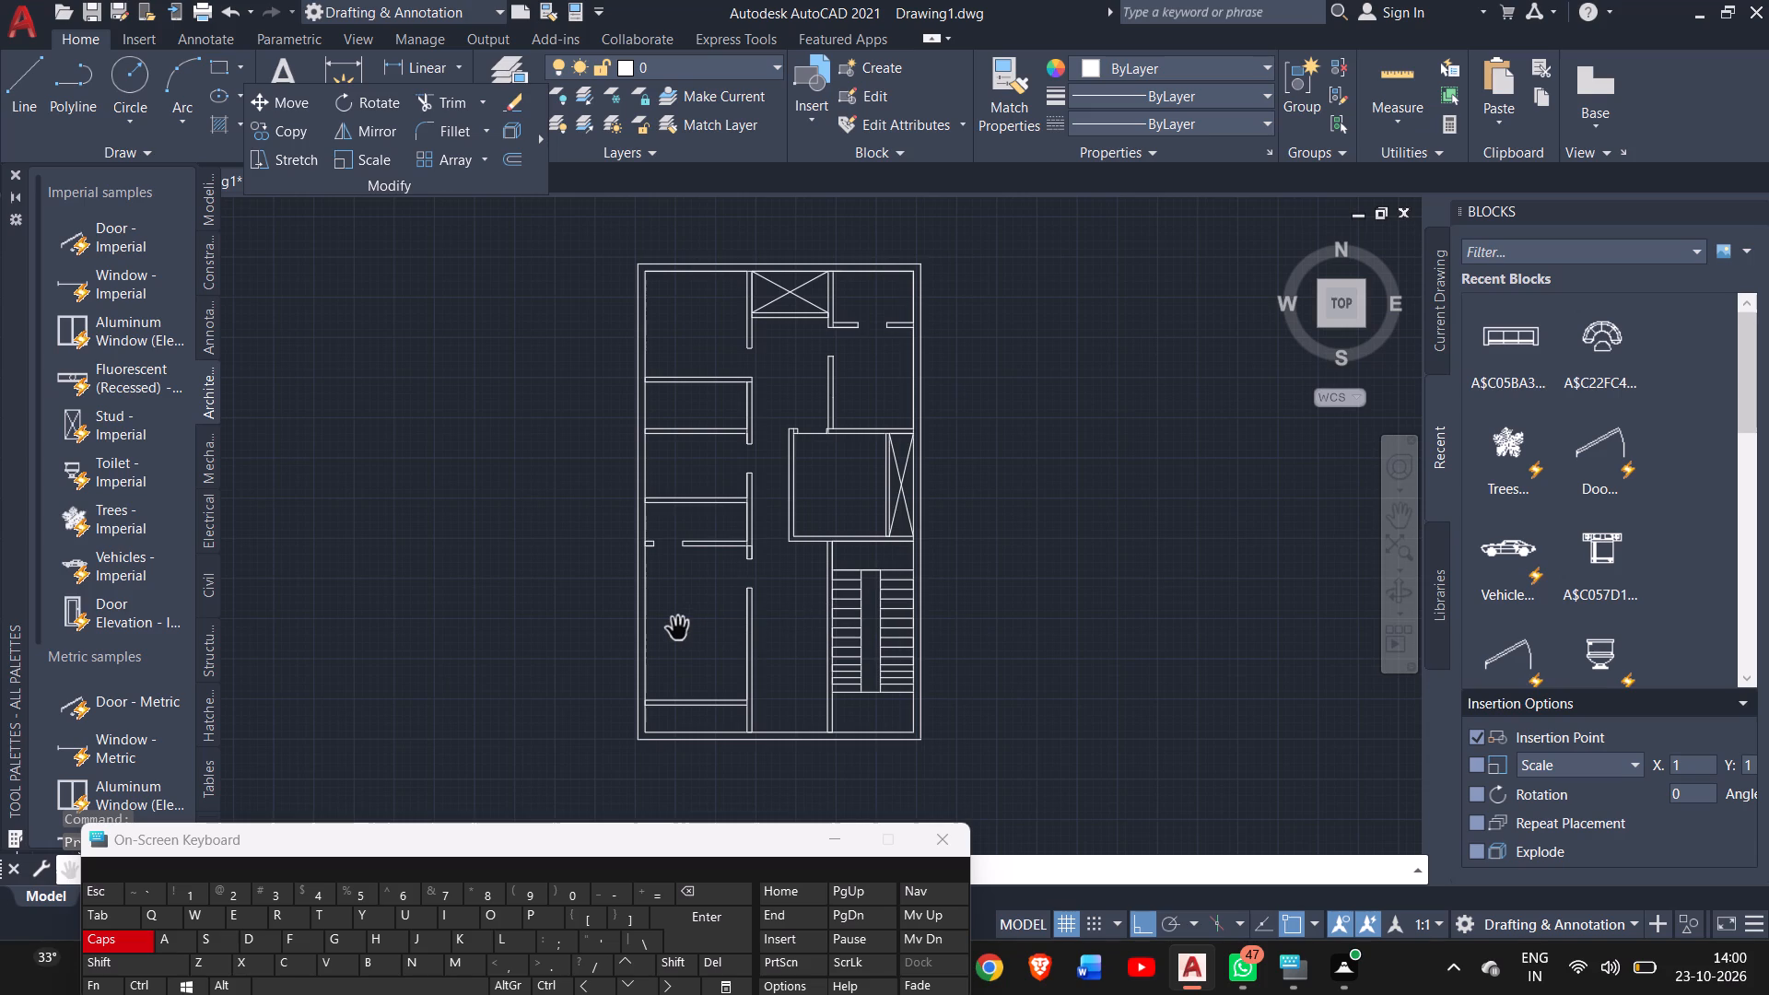
{"action": "left_click", "coordinate": [12, 83]}
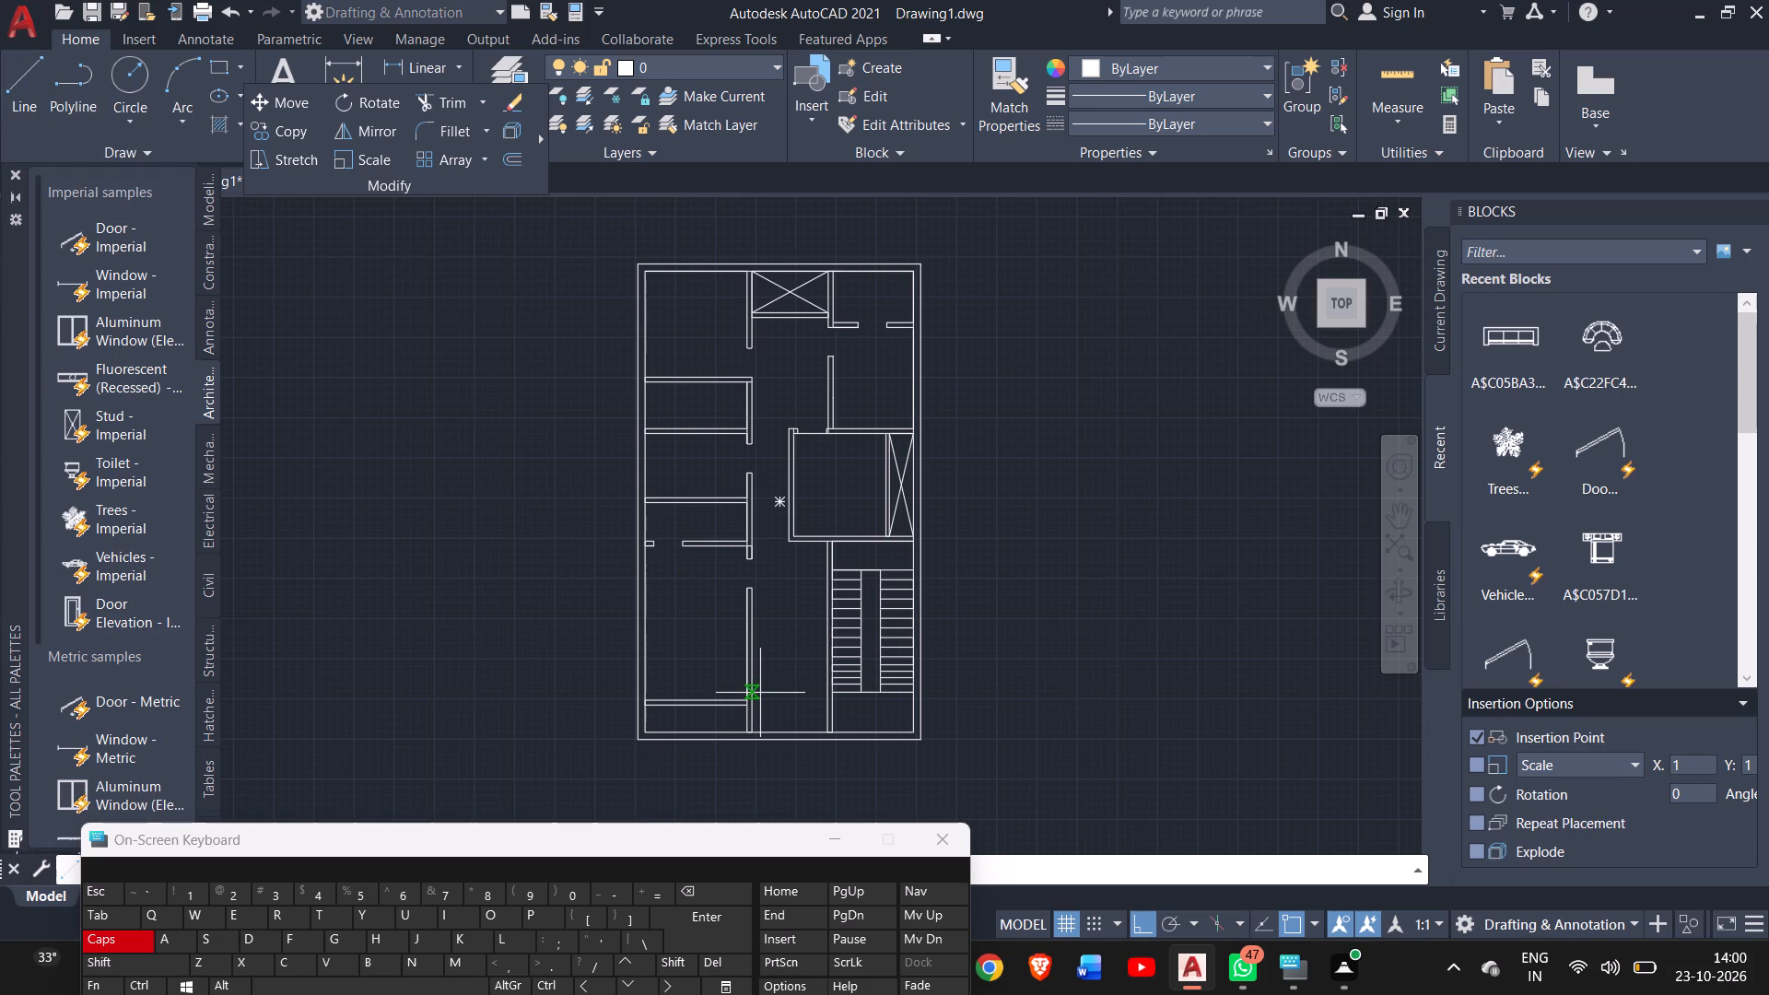
{"action": "scroll", "coordinate": [760, 693], "scroll_direction": "up", "scroll_amount": 2, "text": "ctrl"}
{"action": "left_click", "coordinate": [720, 708]}
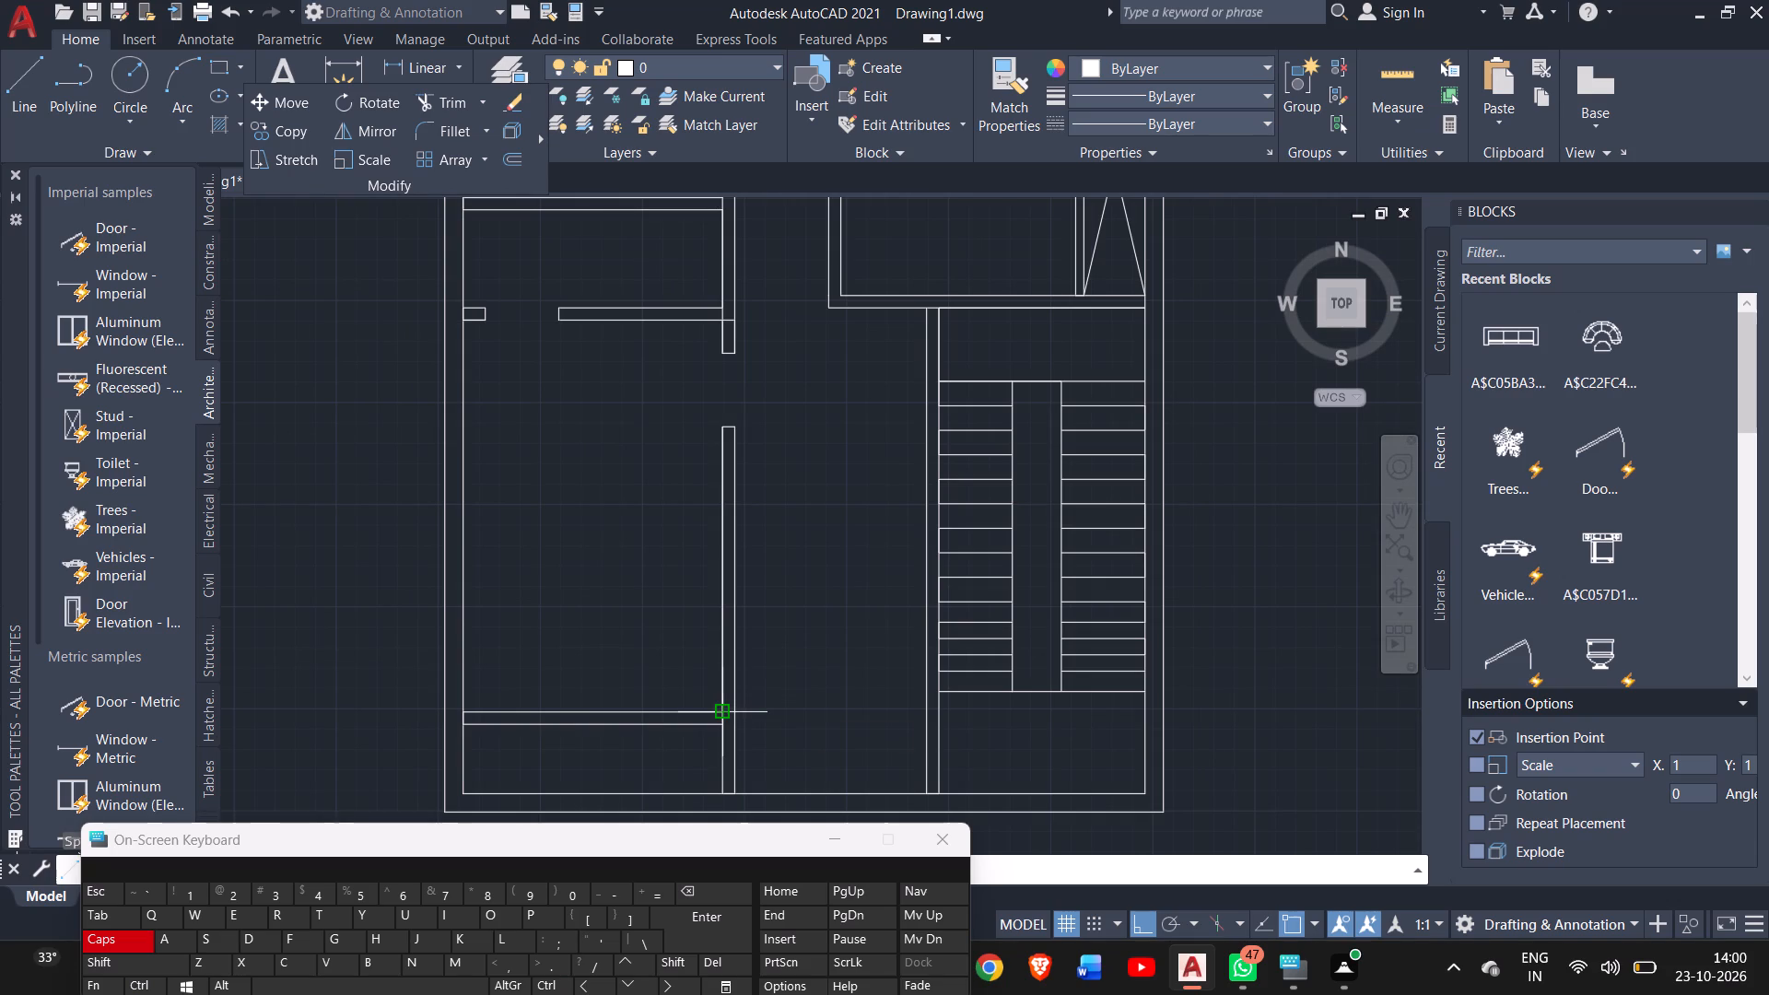
{"action": "left_click", "coordinate": [936, 712]}
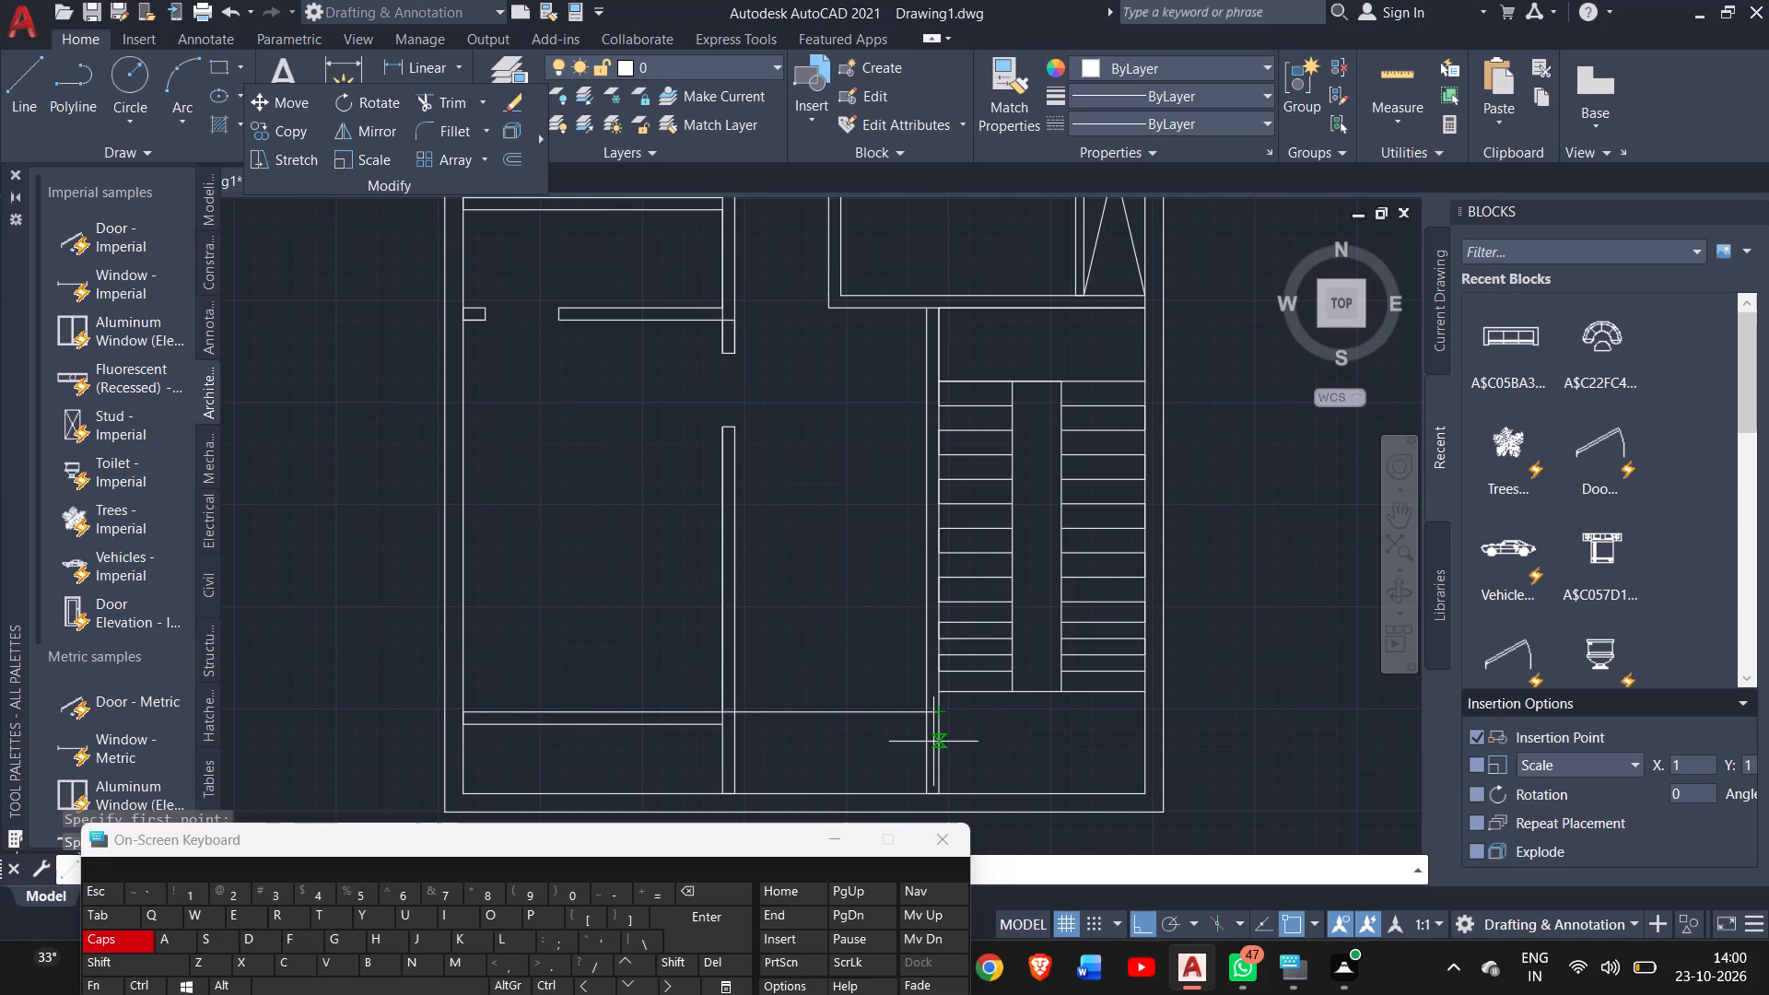
{"action": "key", "text": "6"}
{"action": "key", "text": "shift+quotedbl"}
{"action": "key", "text": "Return"}
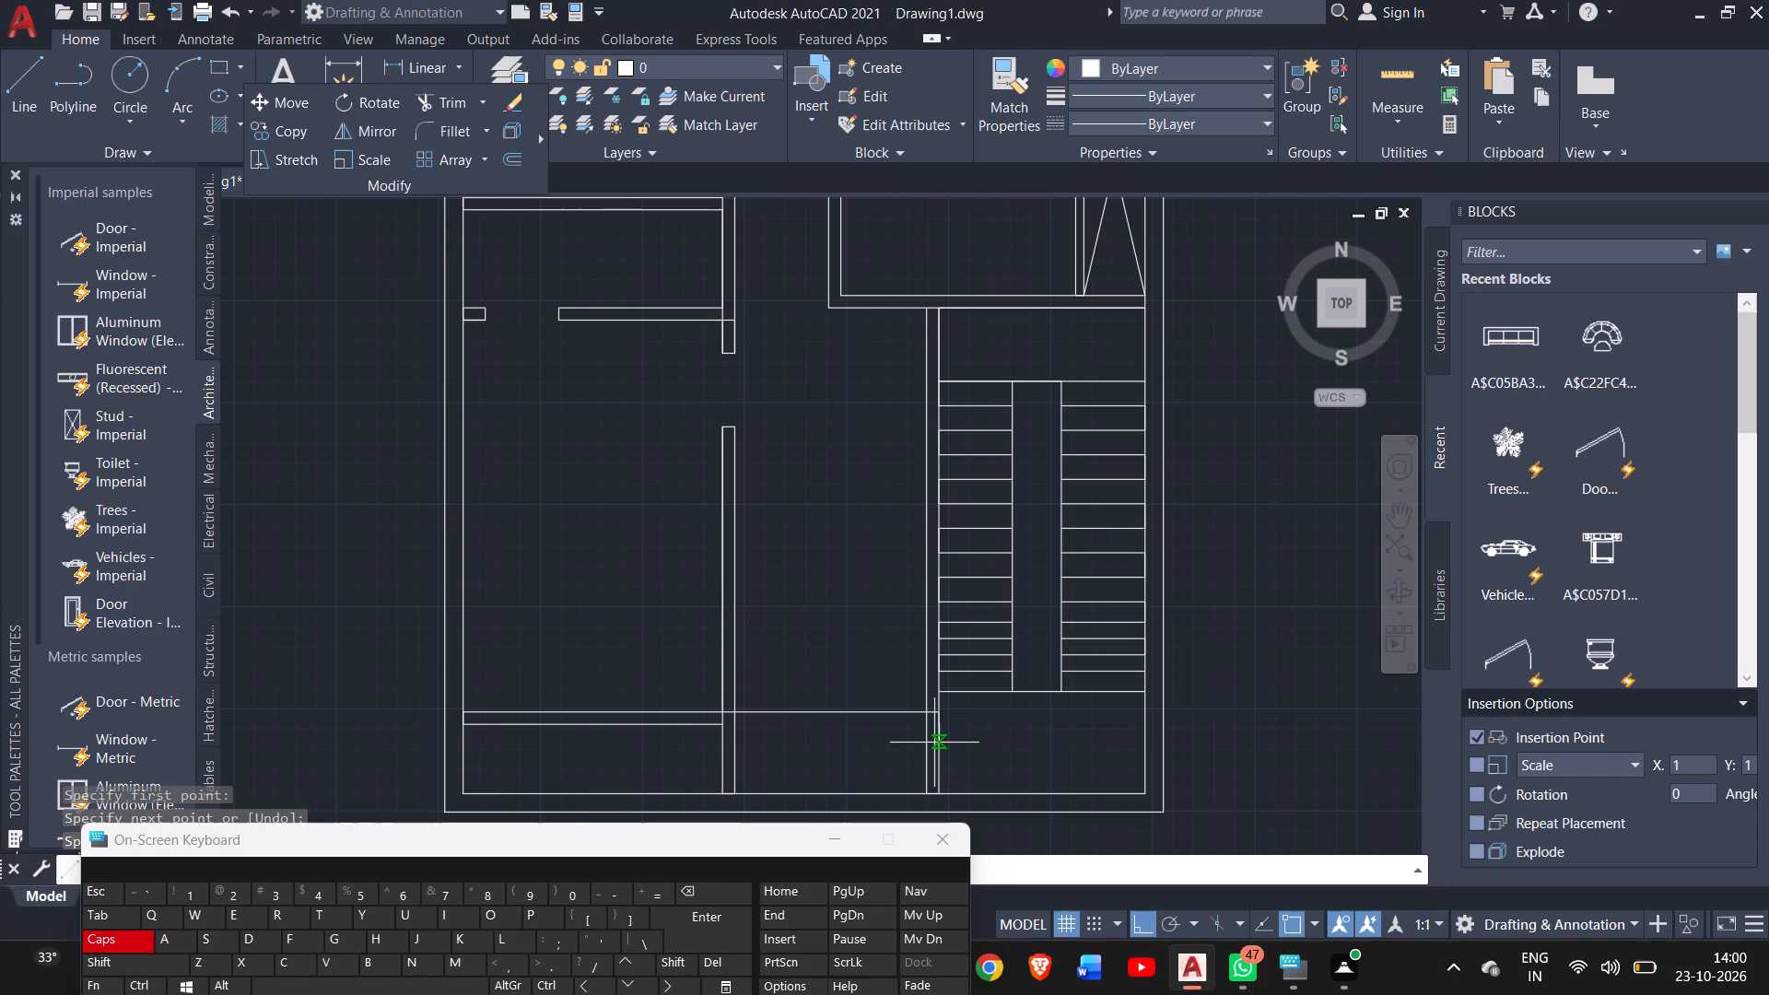
{"action": "left_click", "coordinate": [720, 730]}
{"action": "right_click", "coordinate": [767, 678]}
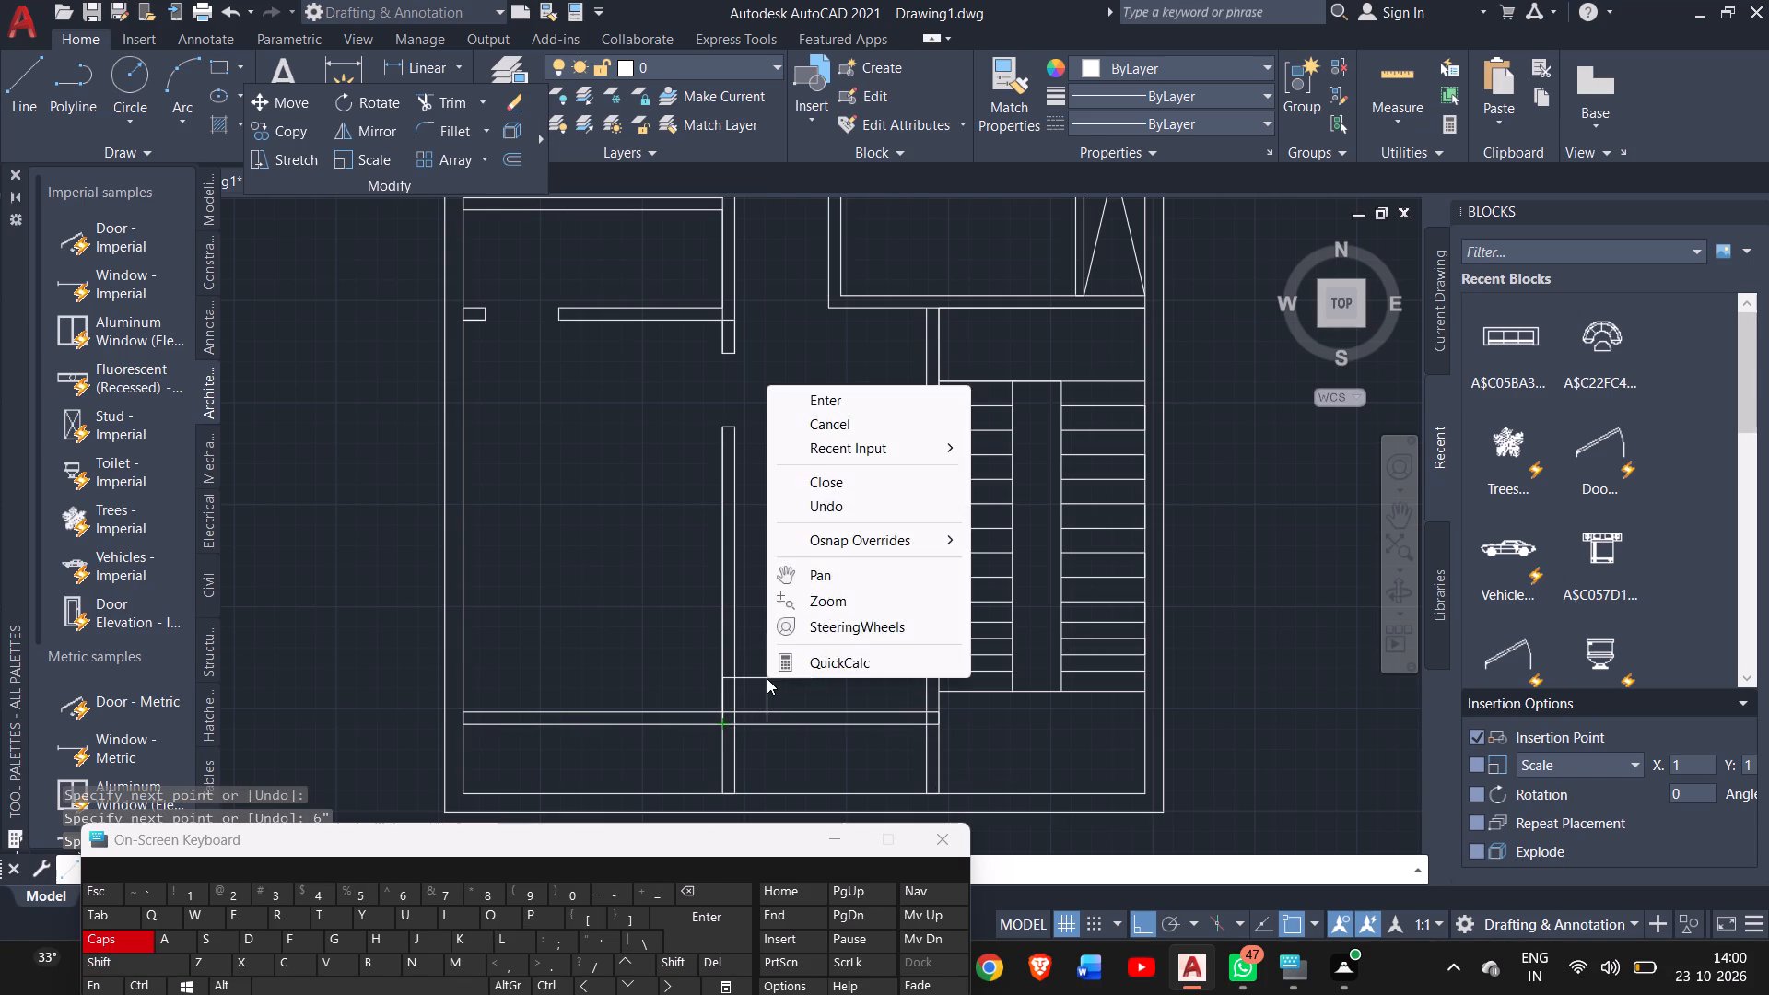
{"action": "left_click", "coordinate": [767, 678]}
{"action": "right_click", "coordinate": [773, 658]}
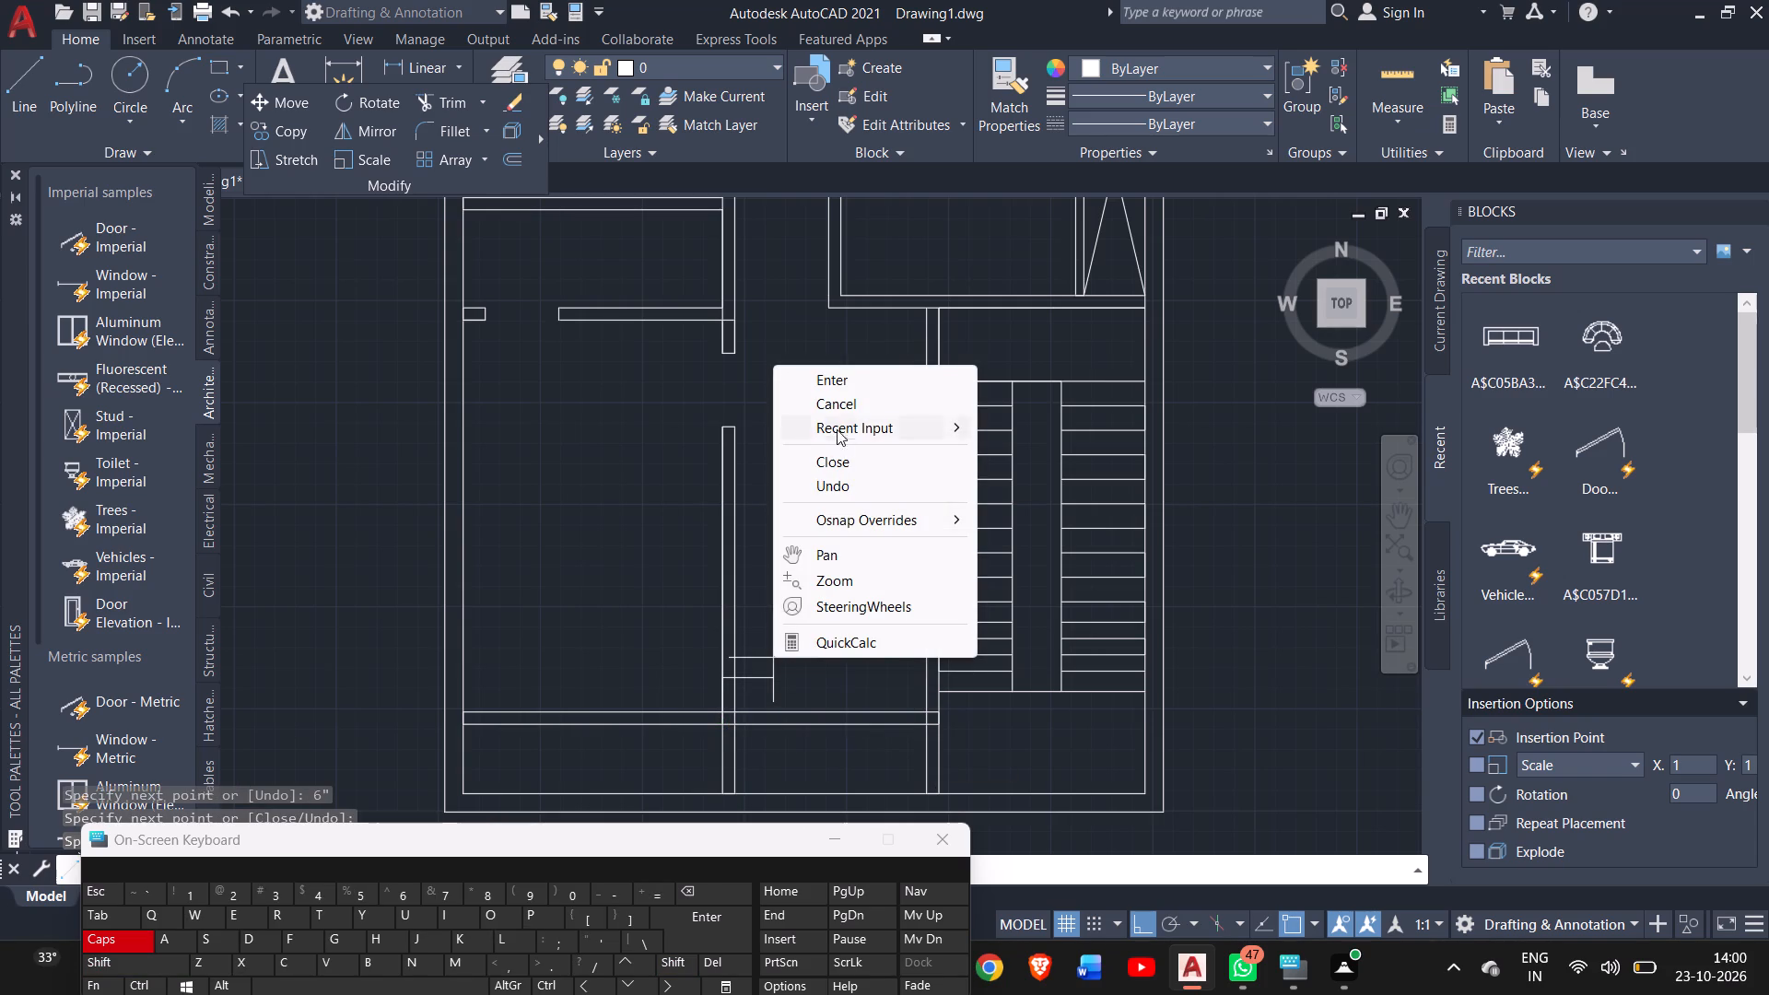
{"action": "left_click", "coordinate": [853, 388]}
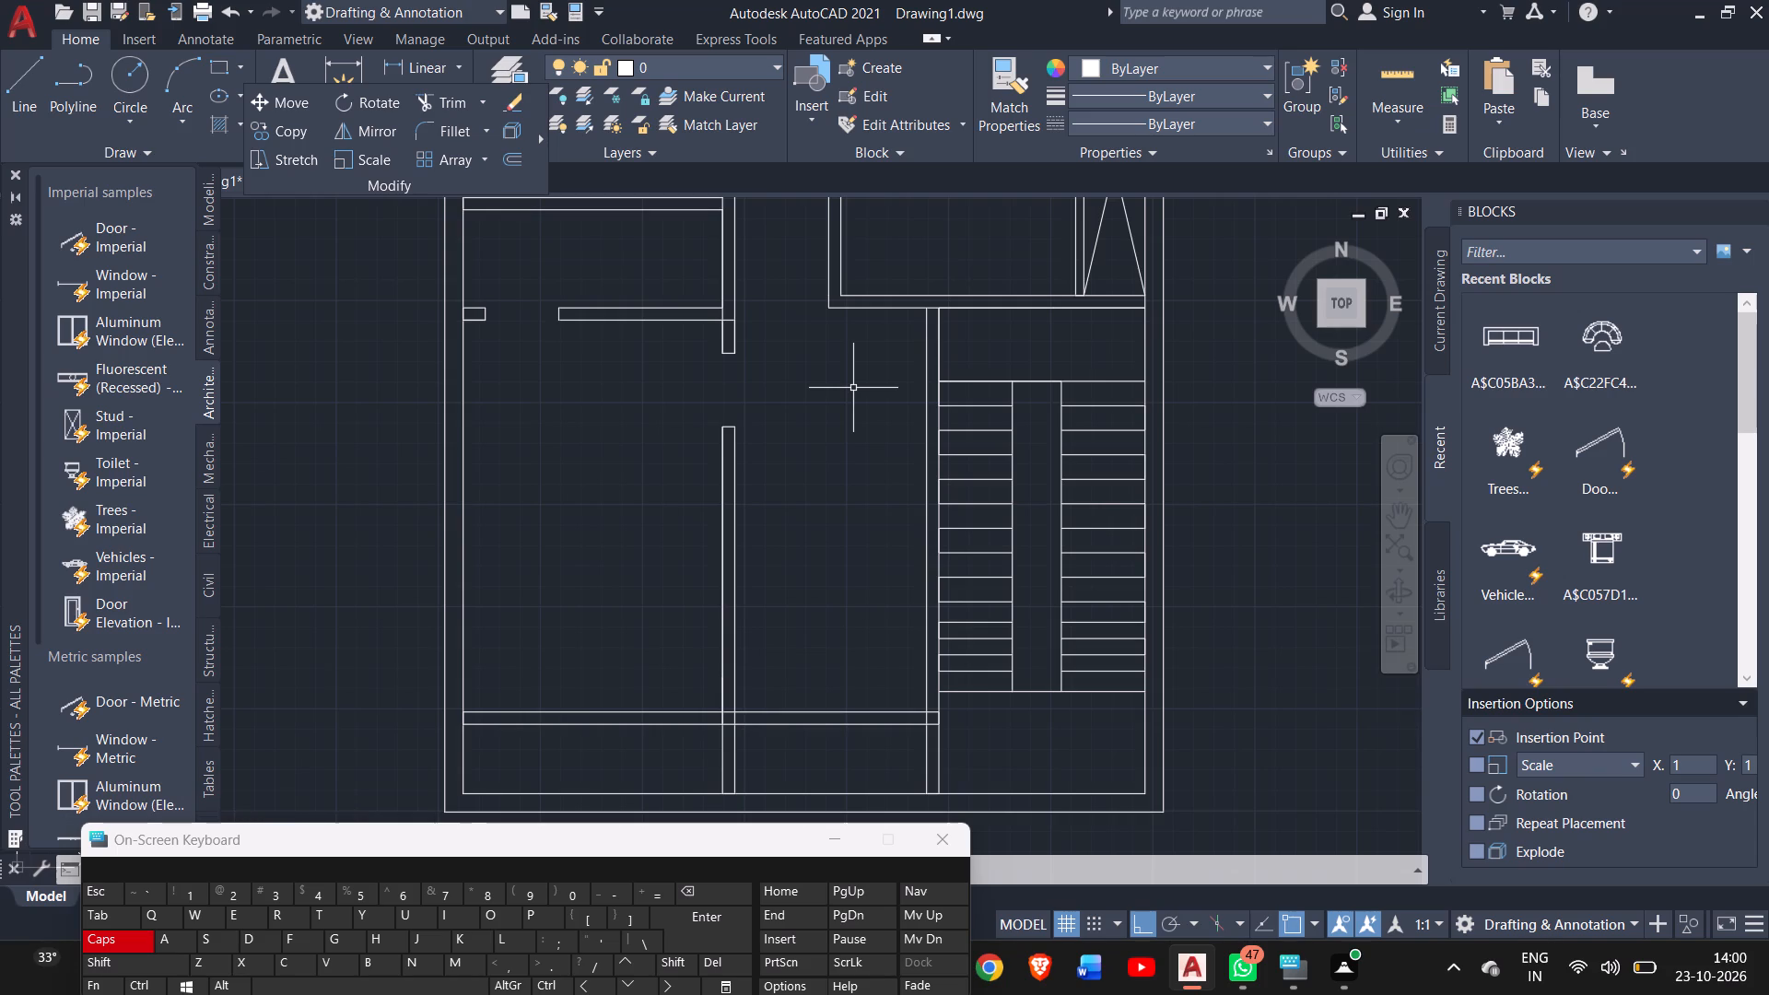
Trim the vertical partition lines crossing inside the lowest horizontal partition, at the left vertical partition and at the staircase partition.
{"action": "left_click", "coordinate": [452, 101]}
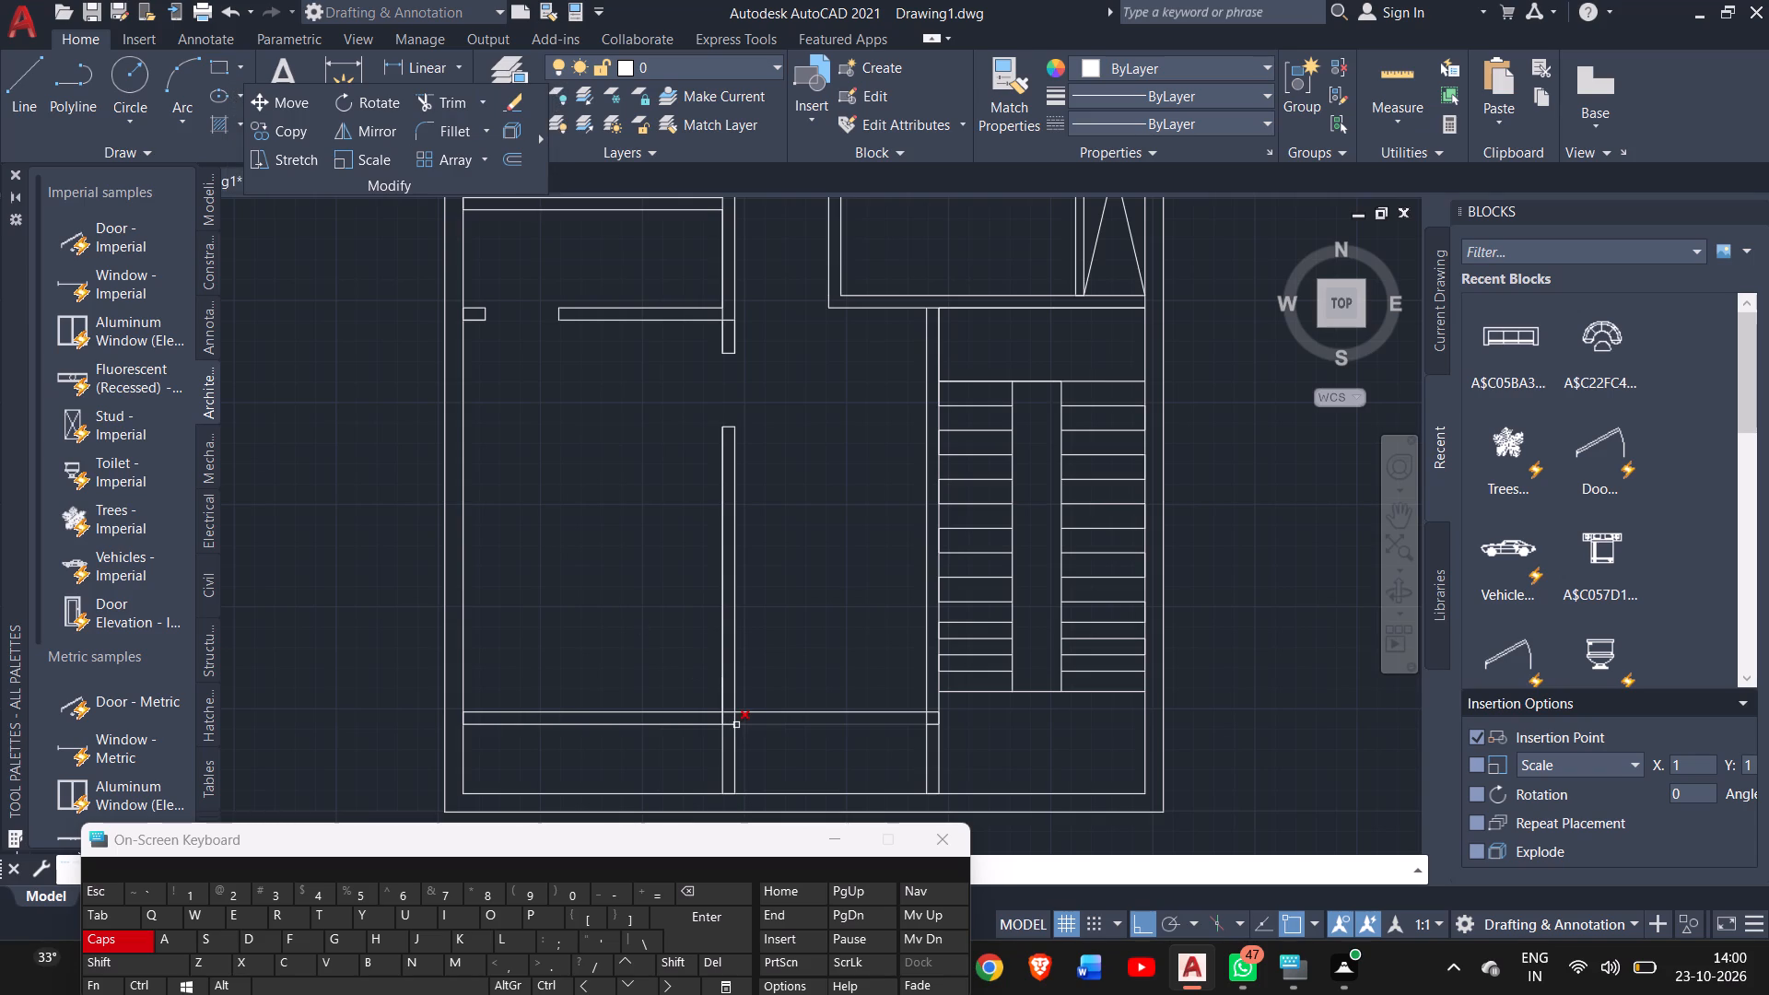
{"action": "scroll", "coordinate": [736, 725], "scroll_direction": "up", "scroll_amount": 4, "text": "ctrl"}
{"action": "left_click_drag", "start_coordinate": [745, 690], "coordinate": [654, 670]}
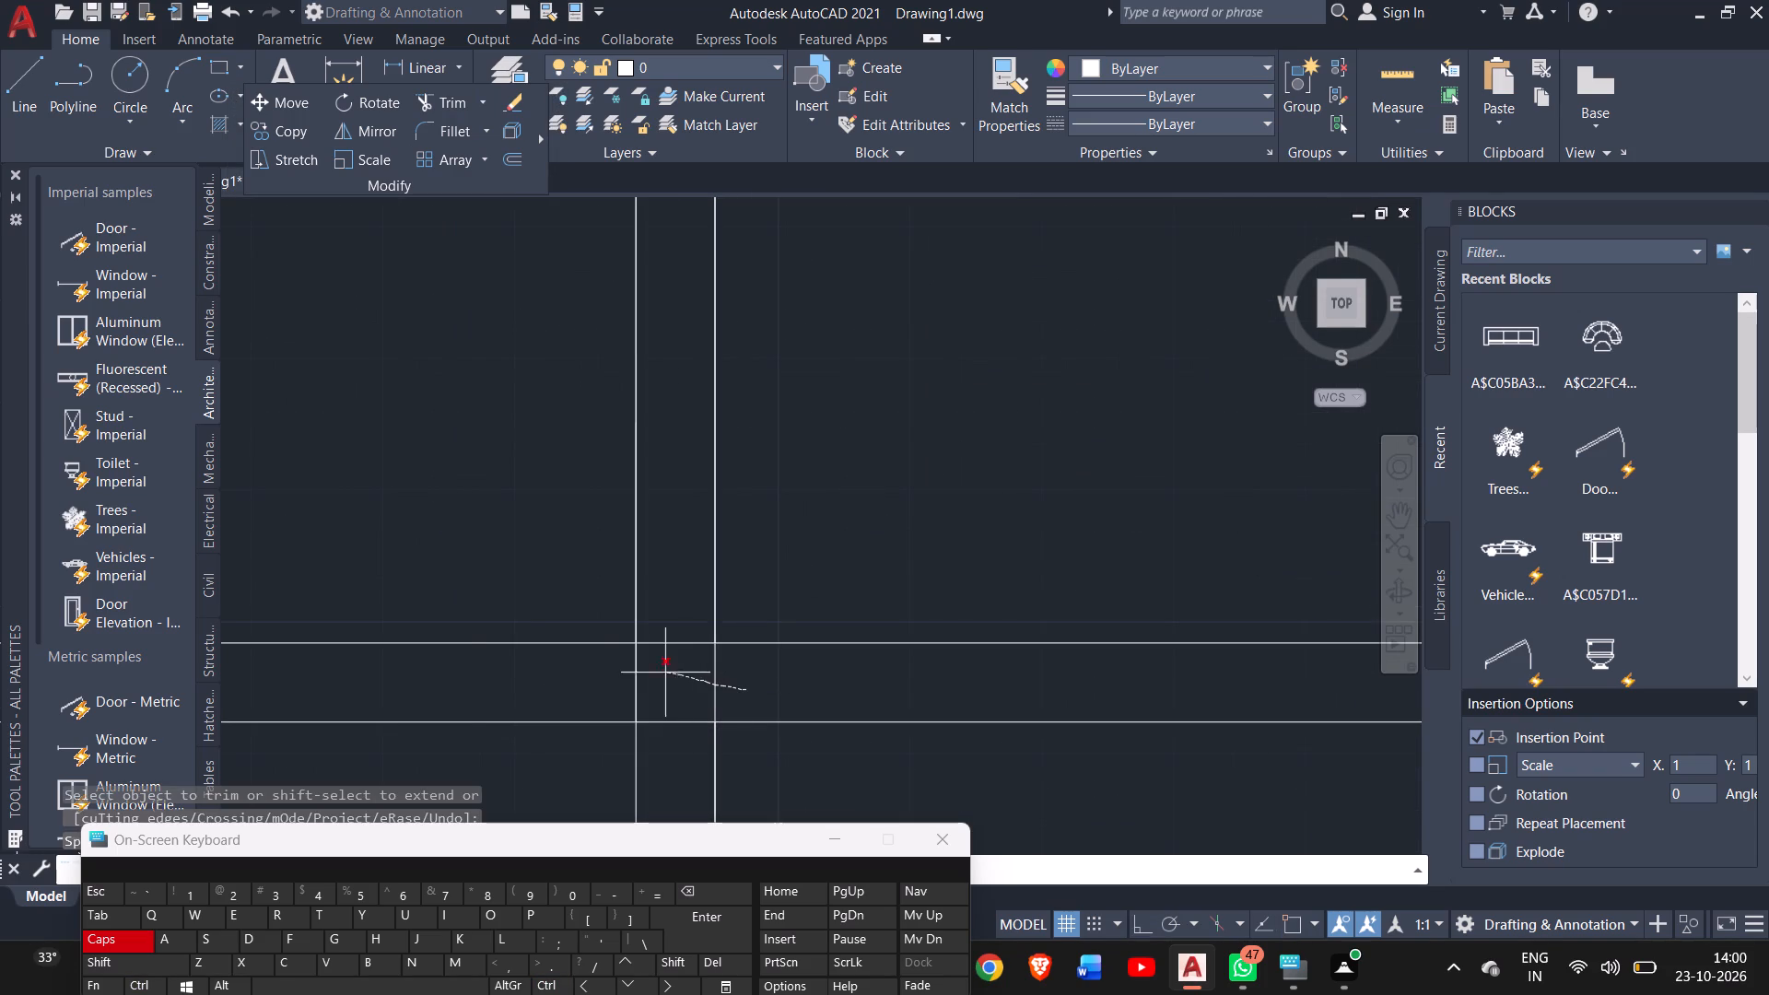
{"action": "left_click_drag", "start_coordinate": [654, 670], "coordinate": [616, 668]}
{"action": "scroll", "coordinate": [710, 688], "scroll_direction": "down", "scroll_amount": 1, "text": "ctrl"}
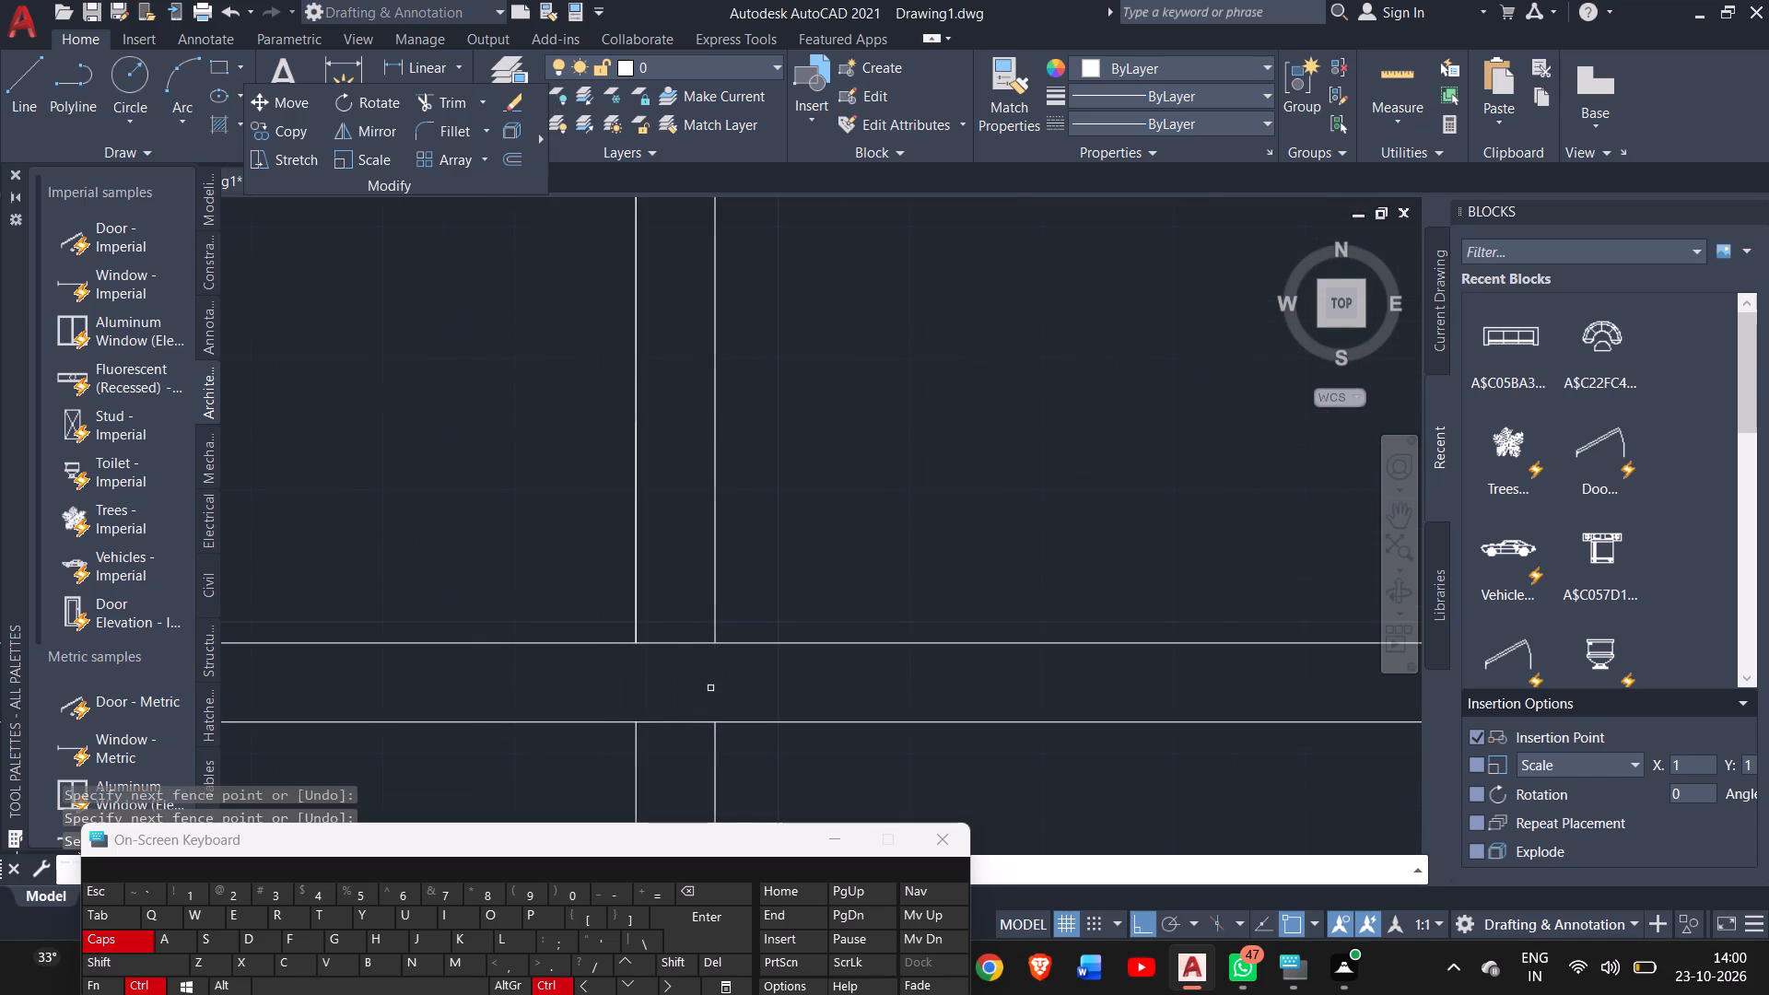
{"action": "scroll", "coordinate": [710, 688], "scroll_direction": "down", "scroll_amount": 2, "text": "ctrl"}
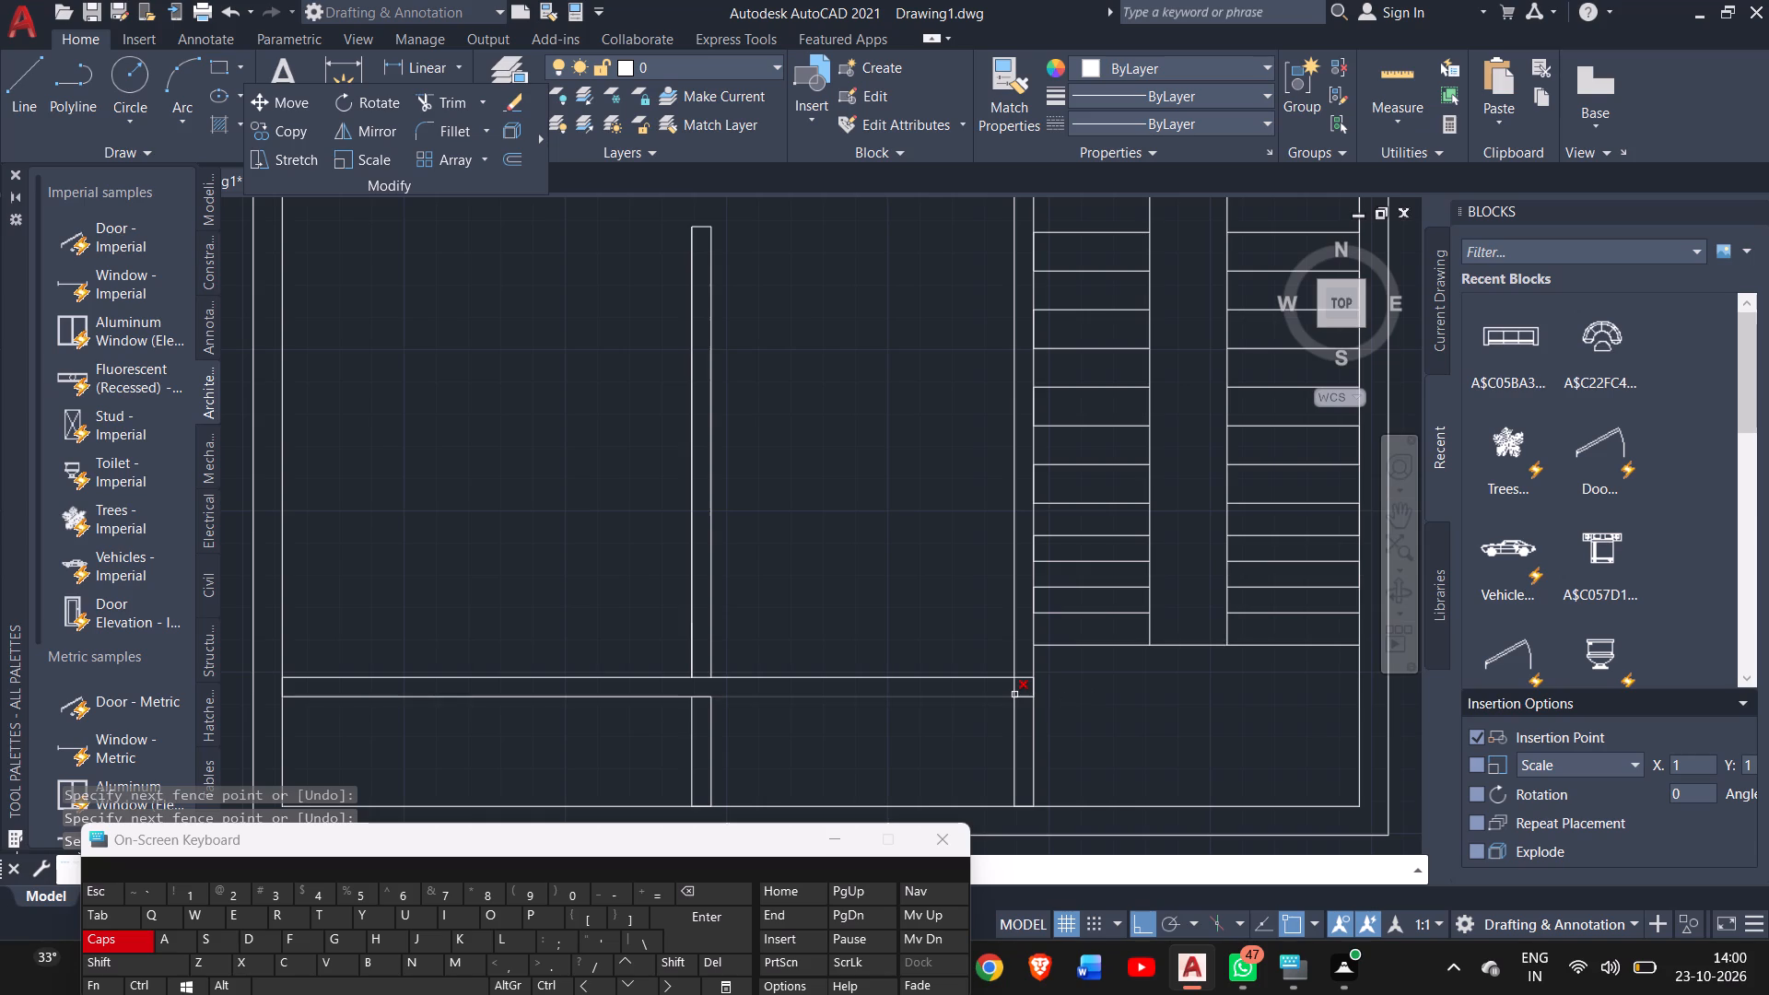
{"action": "scroll", "coordinate": [1014, 695], "scroll_direction": "up", "scroll_amount": 2, "text": "ctrl"}
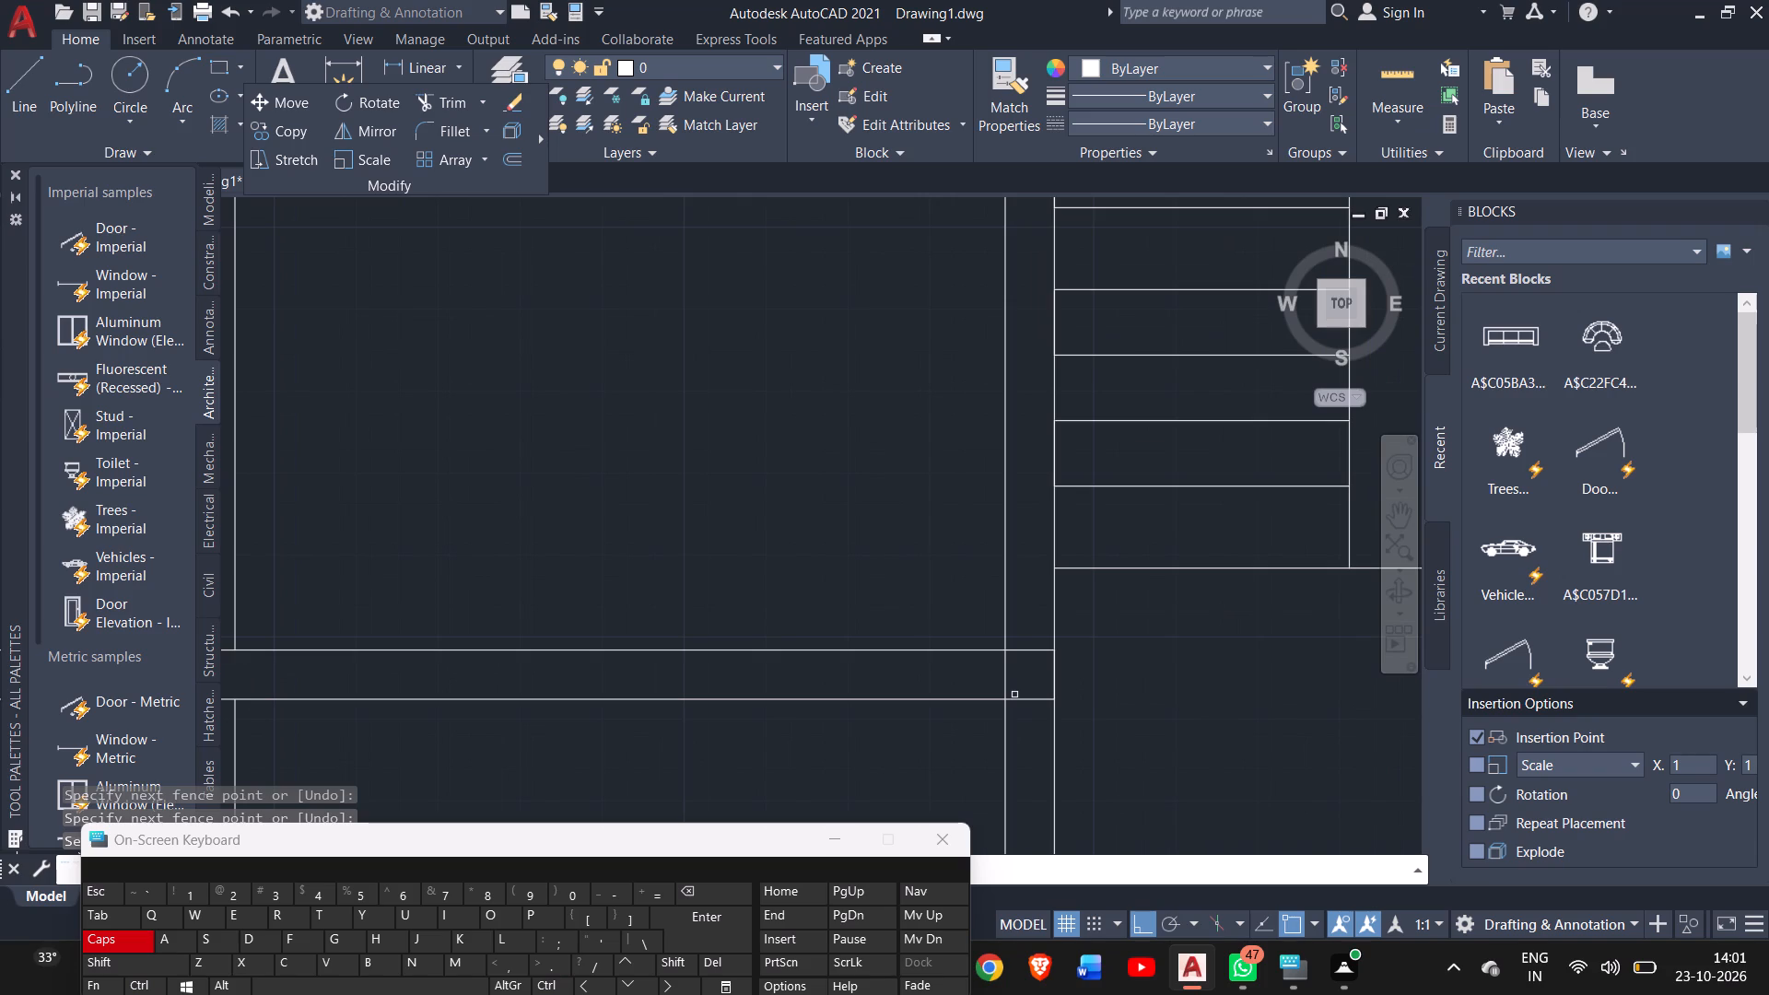
{"action": "scroll", "coordinate": [1014, 695], "scroll_direction": "up", "scroll_amount": 2, "text": "ctrl"}
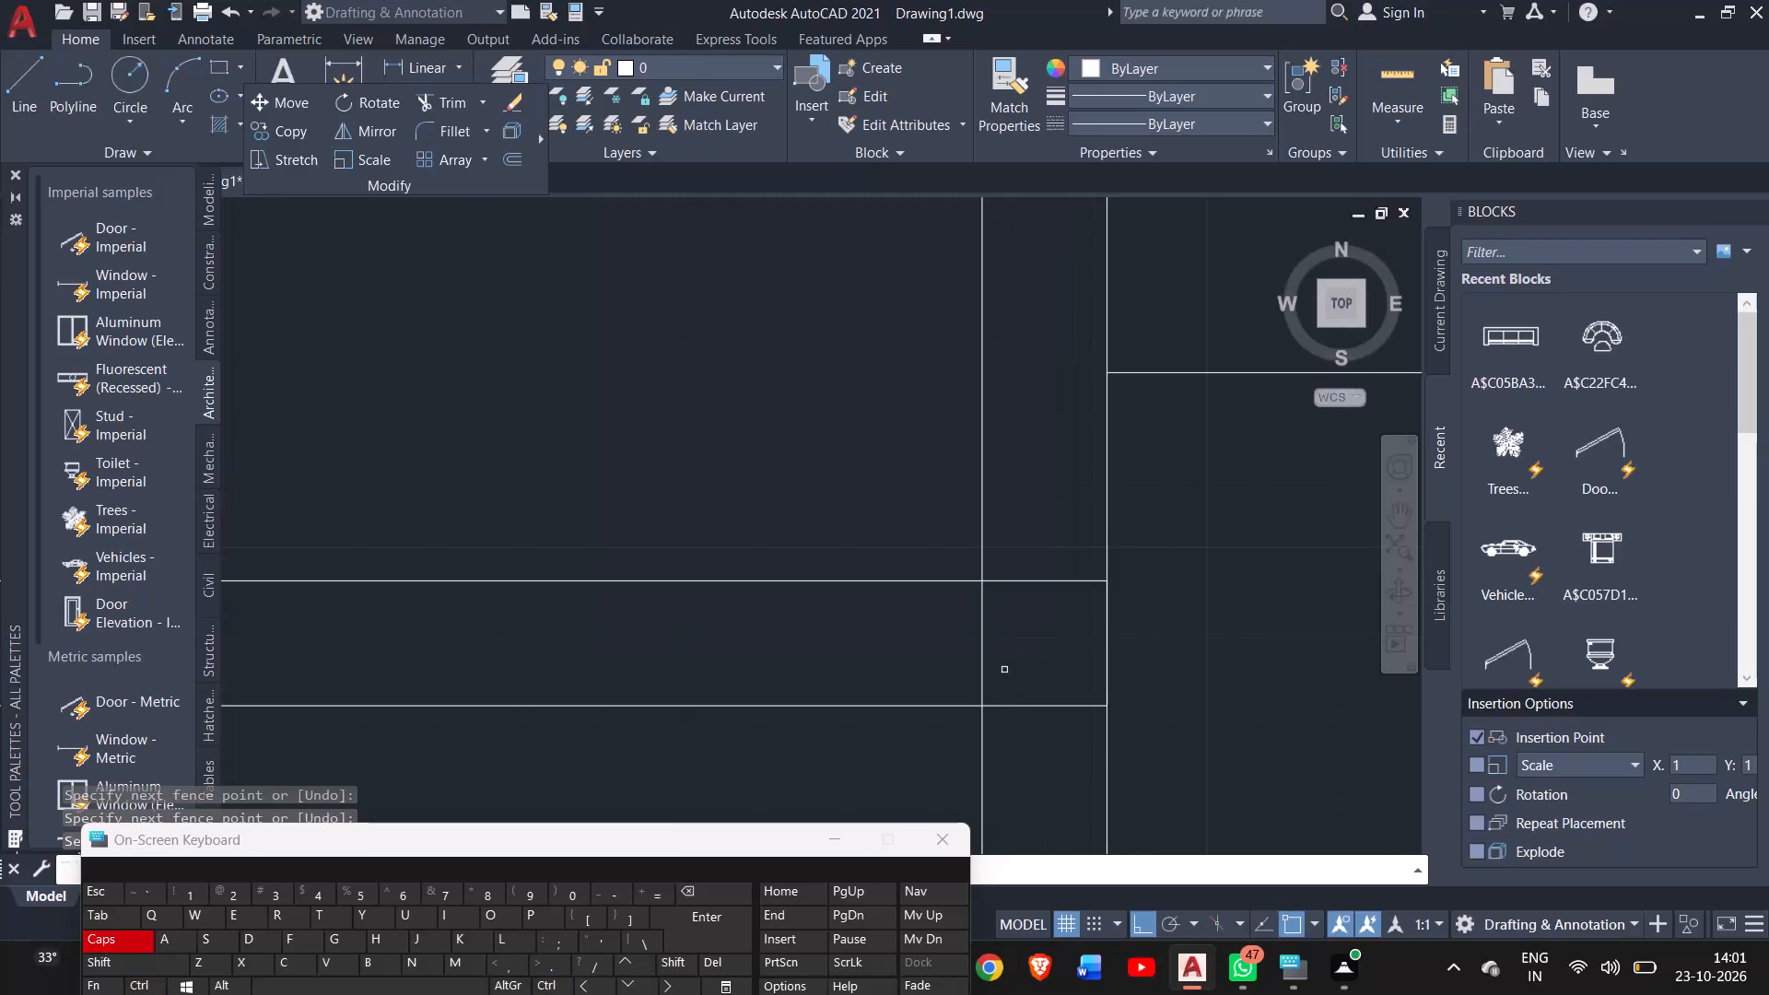
{"action": "left_click_drag", "start_coordinate": [1013, 644], "coordinate": [864, 645]}
{"action": "left_click", "coordinate": [864, 645]}
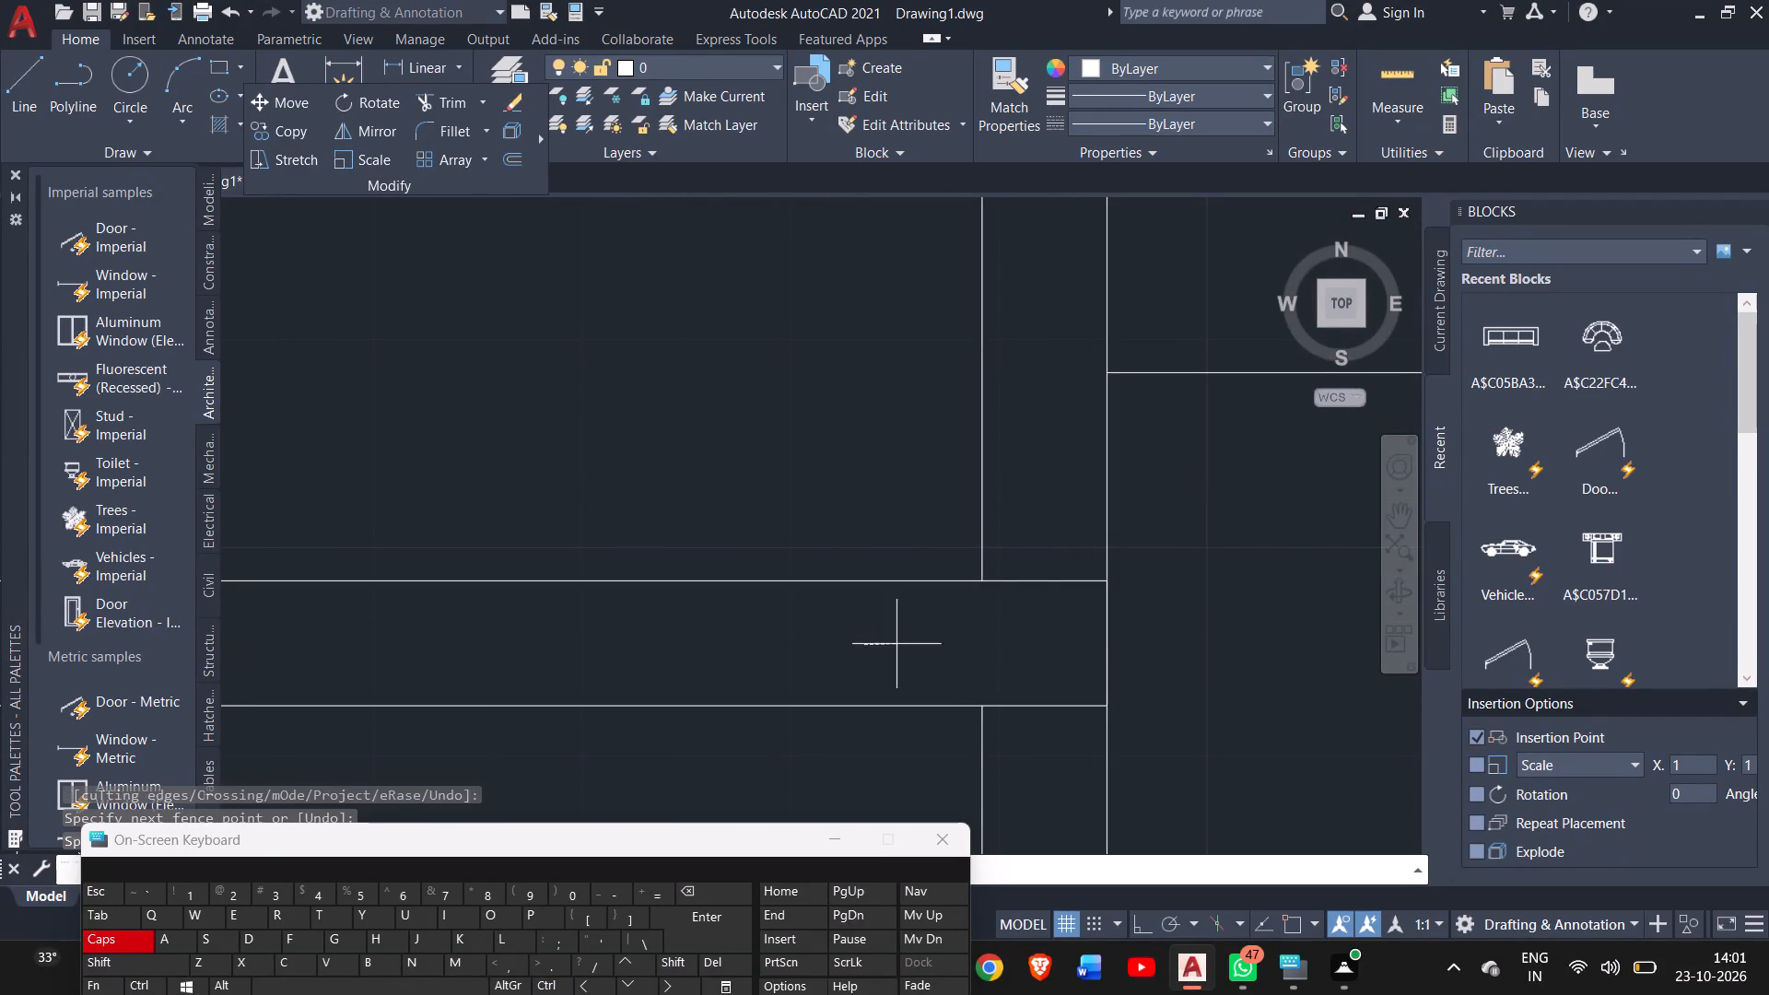
{"action": "left_click", "coordinate": [965, 674]}
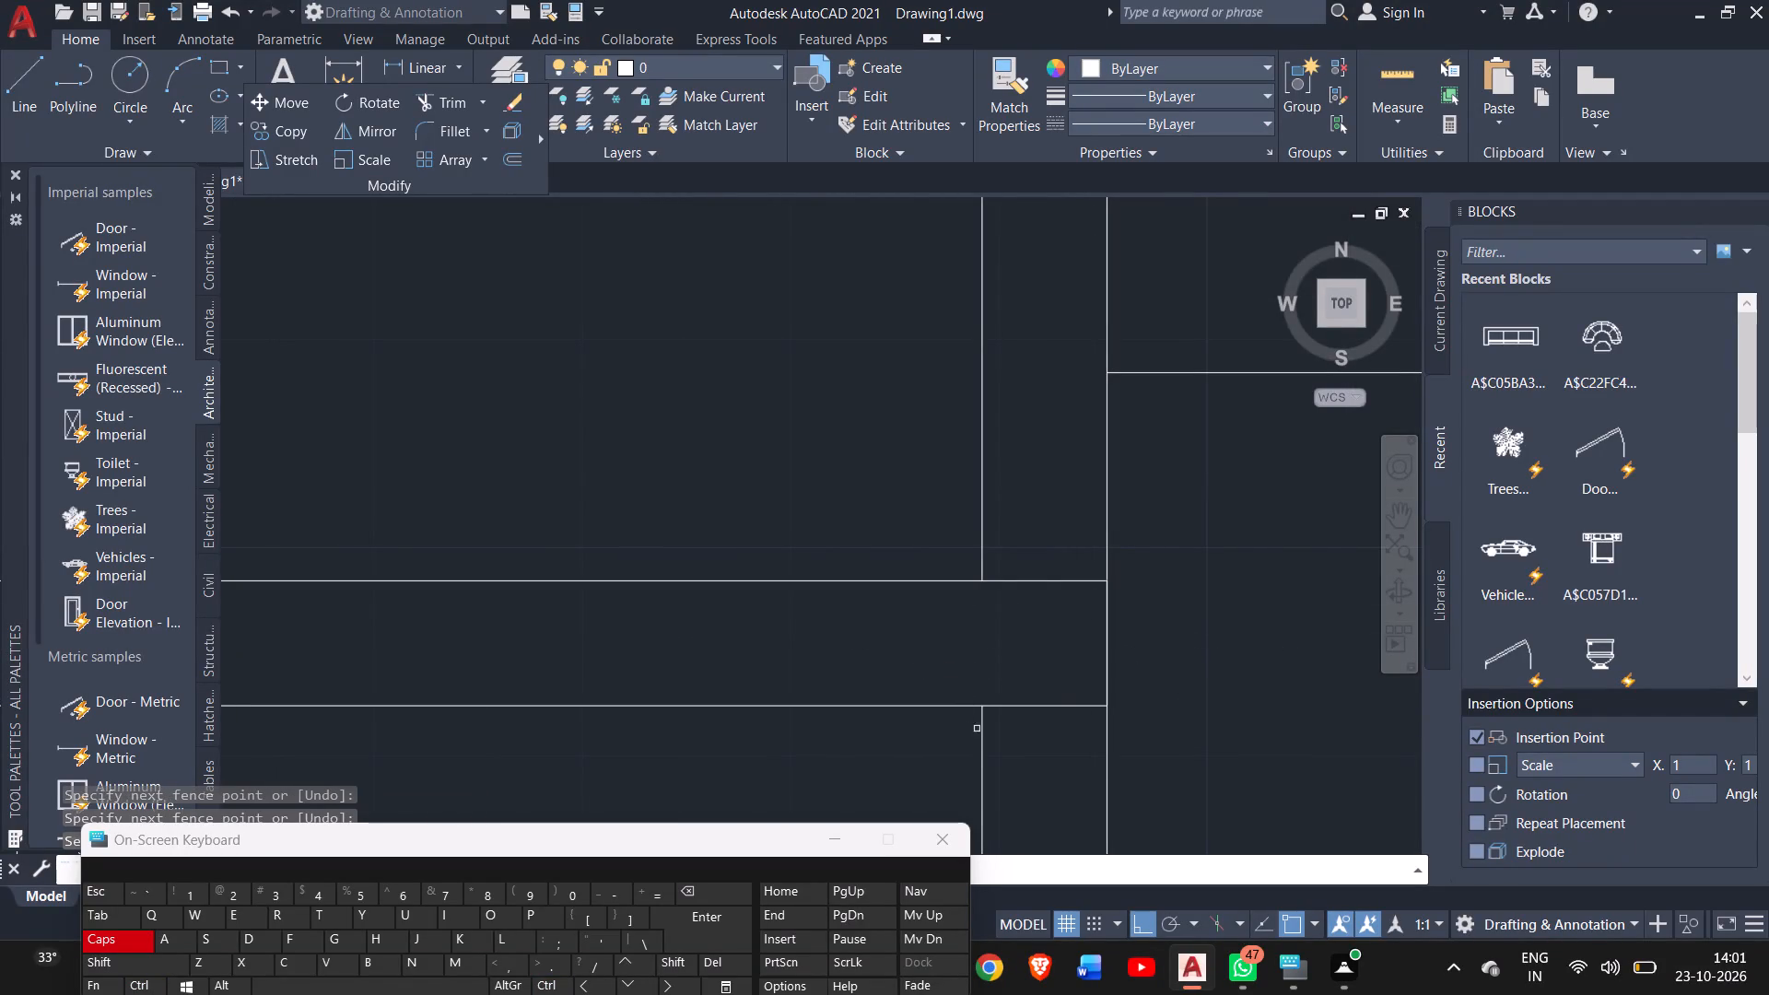
Trim away both vertical partitions between the lowest horizontal partition and the bottom outer wall.
{"action": "scroll", "coordinate": [994, 743], "scroll_direction": "down", "scroll_amount": 3, "text": "ctrl"}
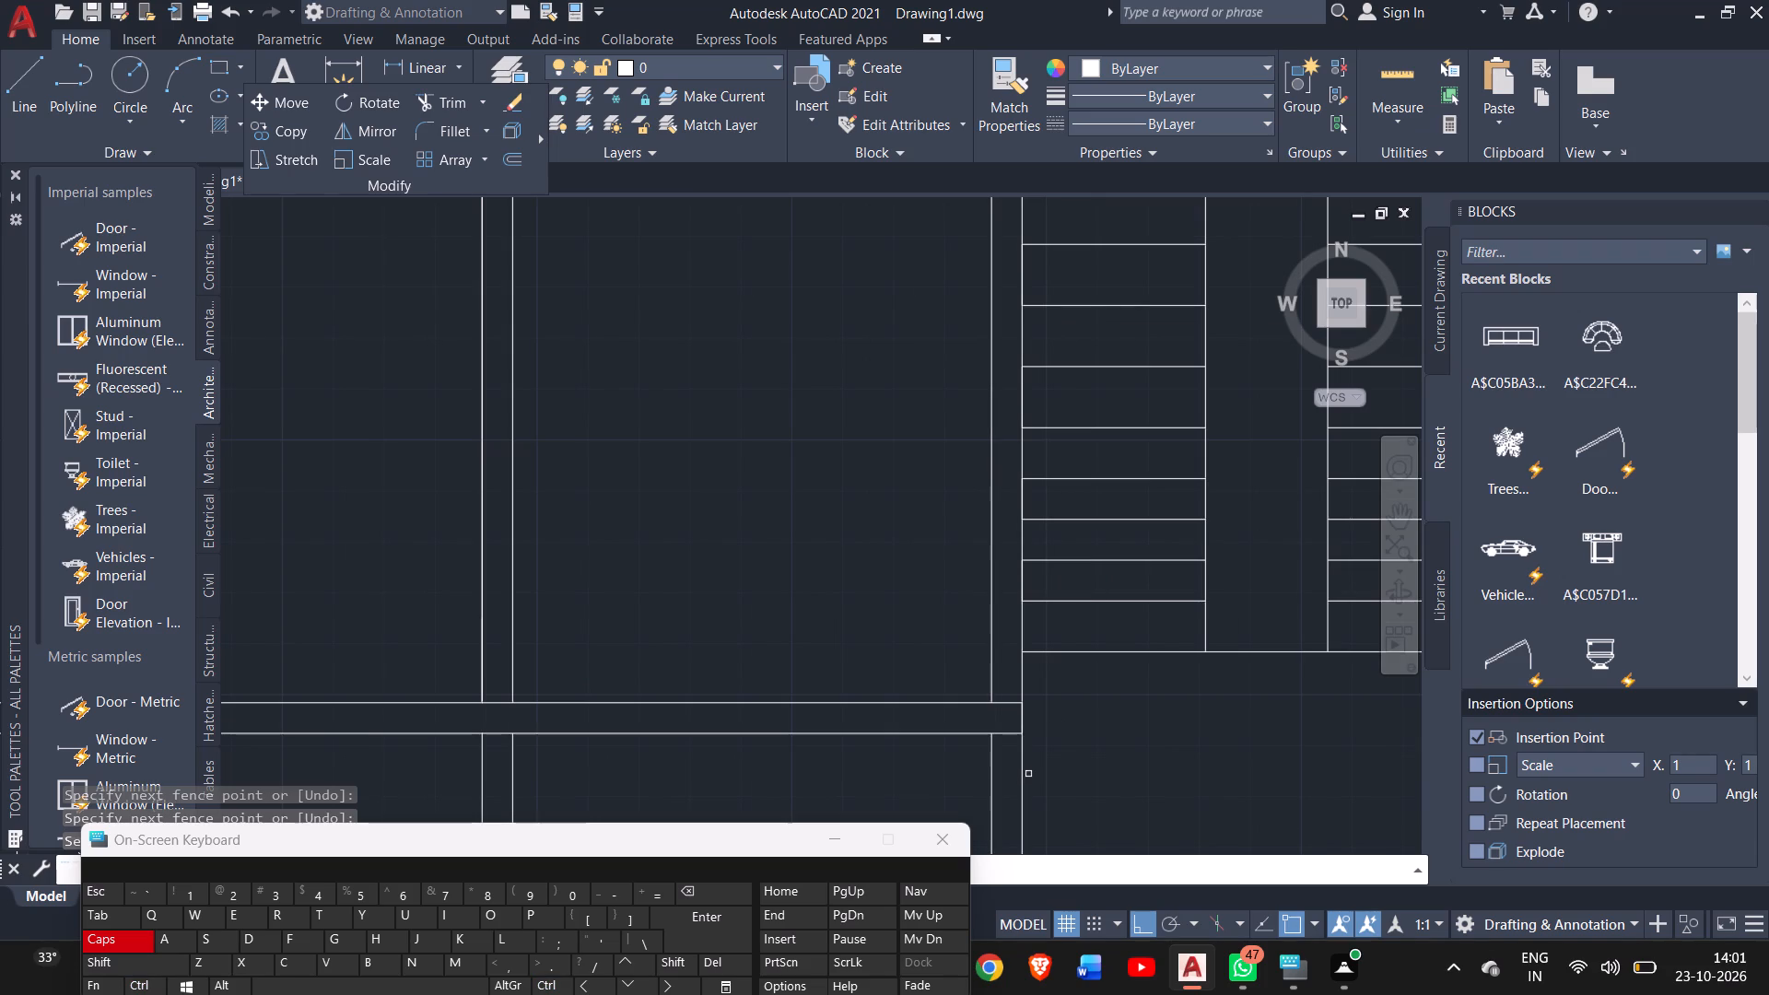
{"action": "left_click_drag", "start_coordinate": [1028, 774], "coordinate": [903, 786]}
{"action": "scroll", "coordinate": [585, 764], "scroll_direction": "down", "scroll_amount": 2, "text": "ctrl"}
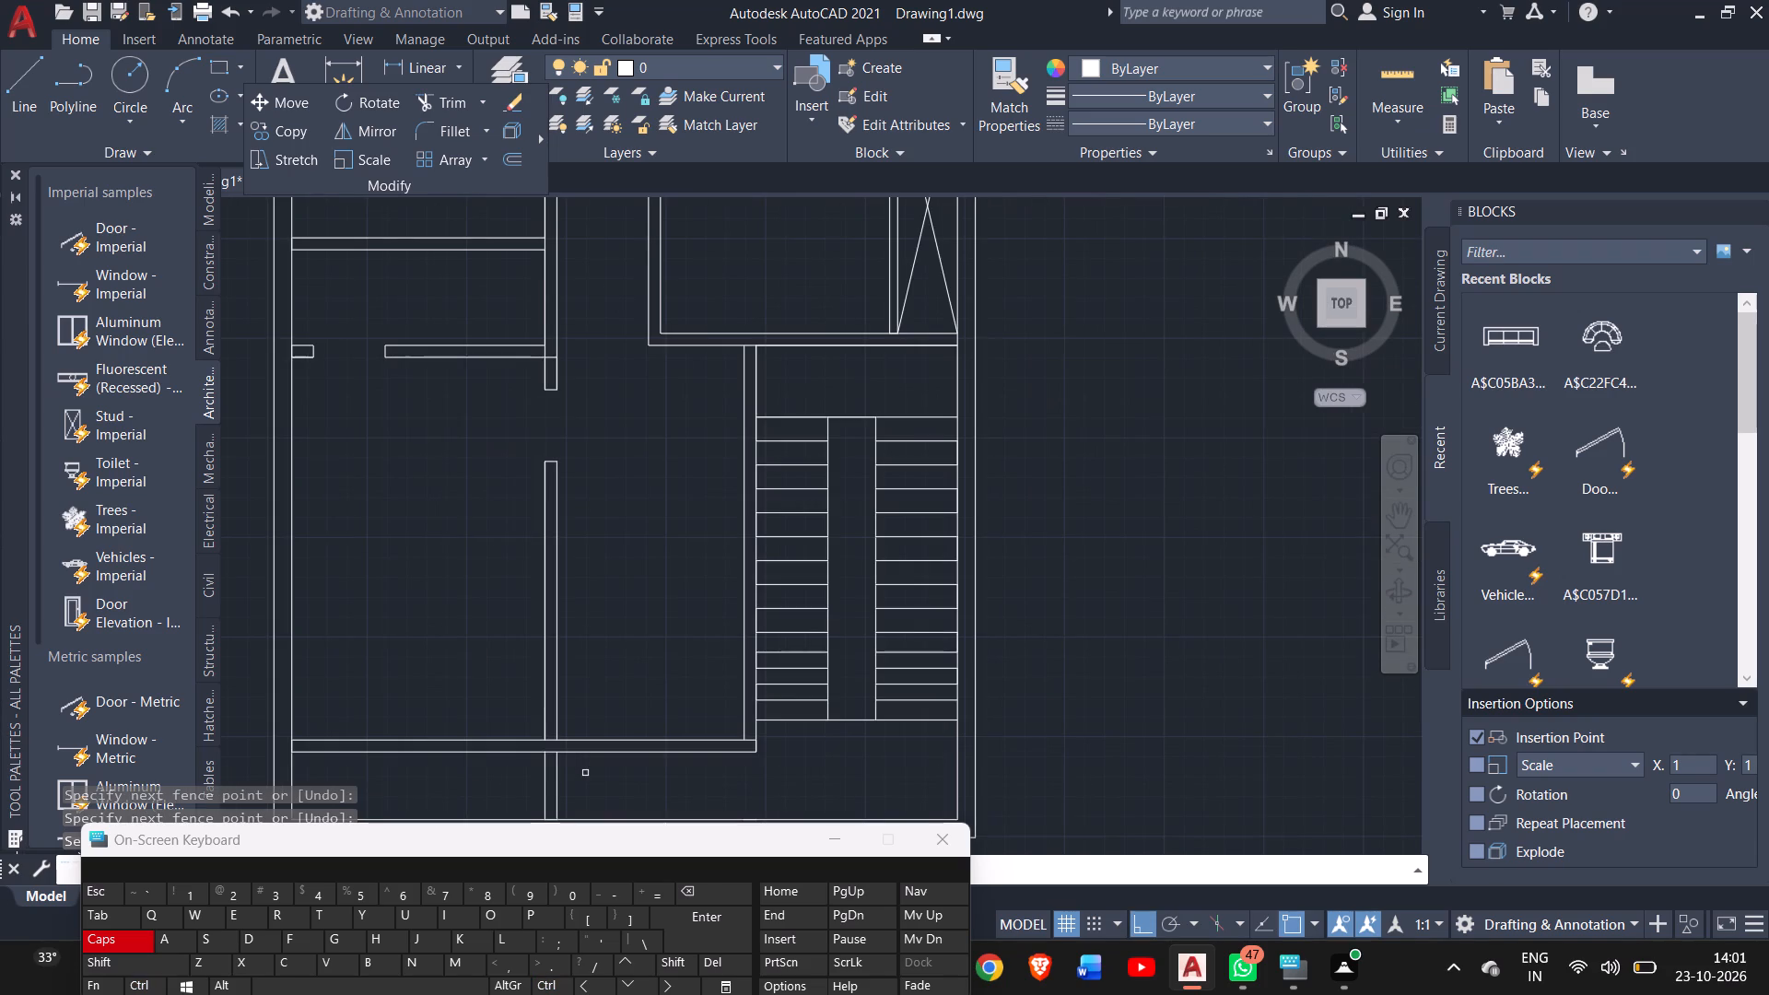
{"action": "left_click_drag", "start_coordinate": [583, 776], "coordinate": [469, 782]}
{"action": "left_click", "coordinate": [469, 782]}
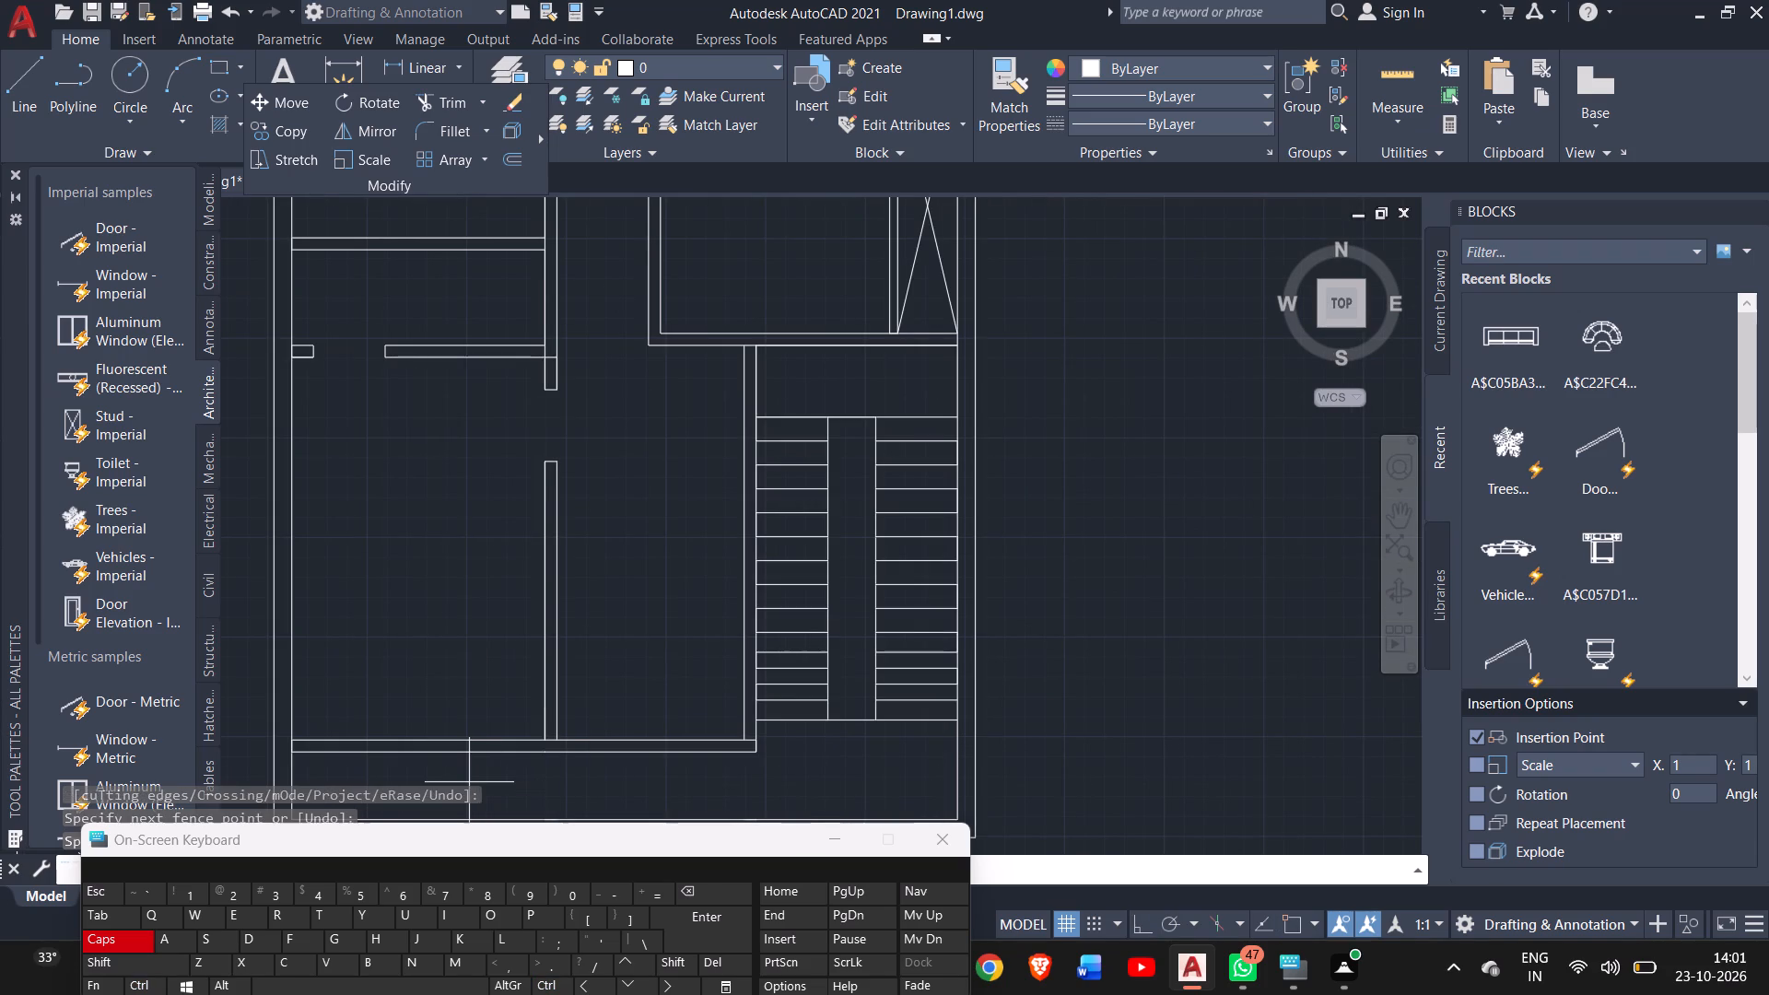
{"action": "left_click", "coordinate": [578, 792]}
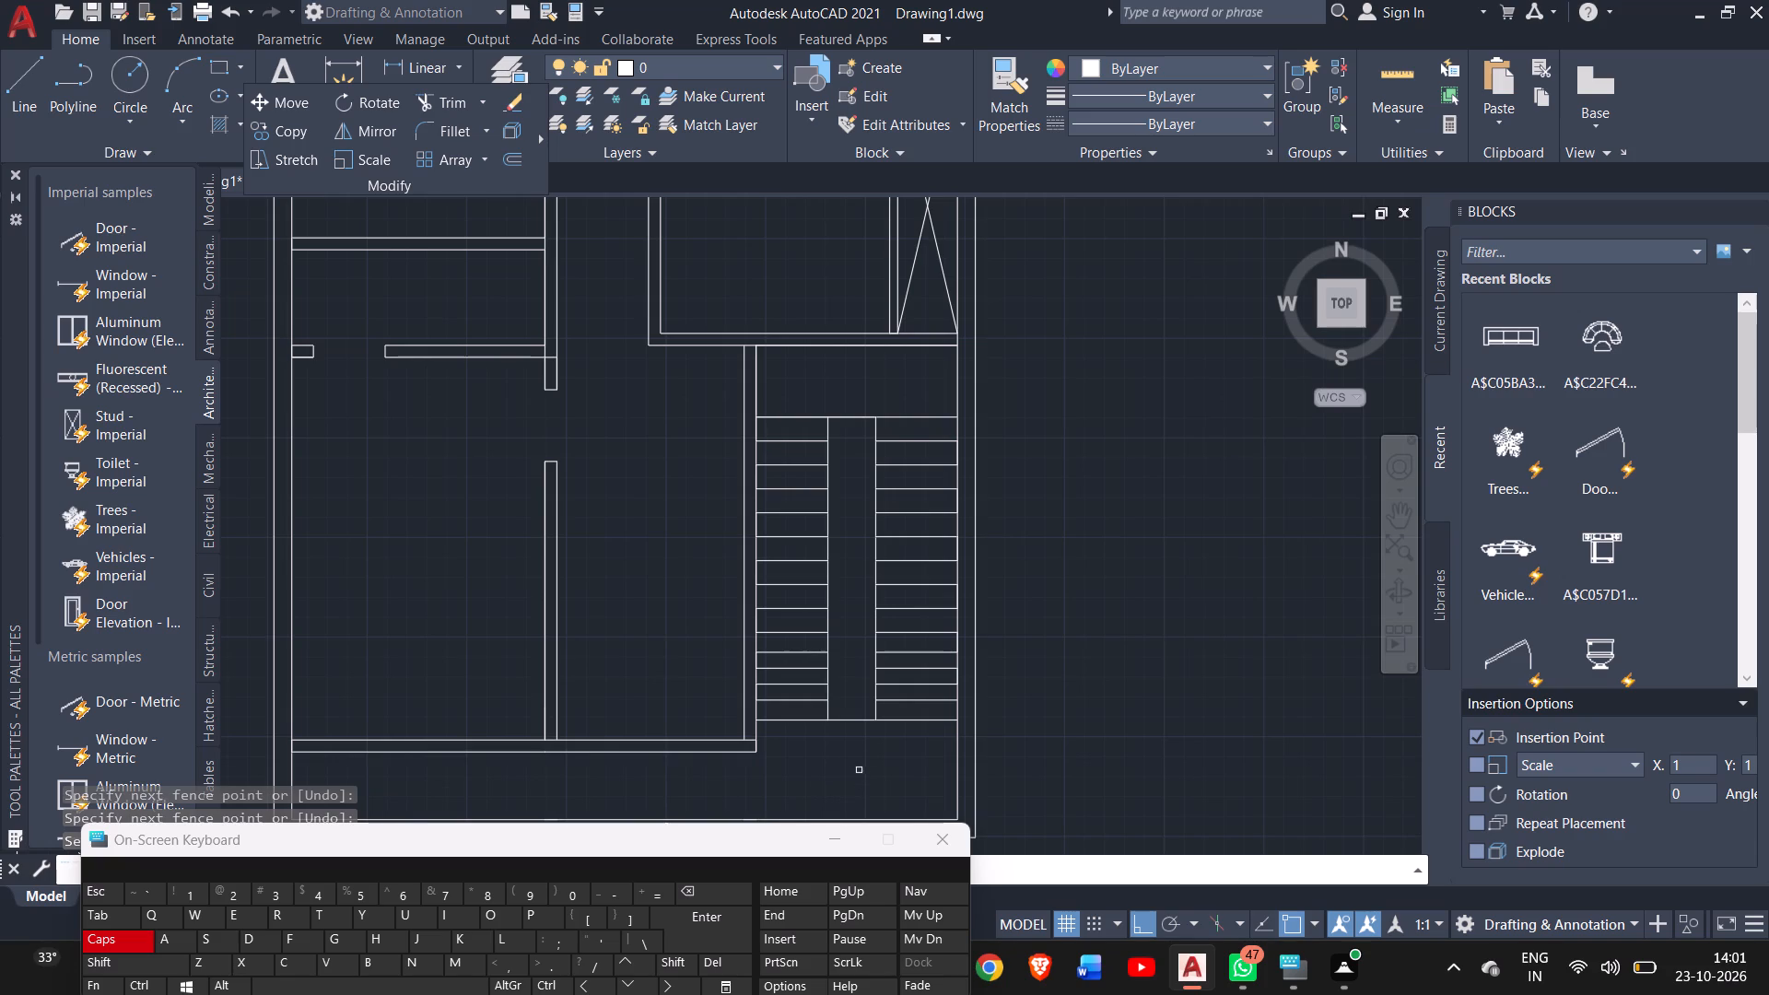
Trim away the two lowest treads of both stair flights, including the flight edge segments below the remaining treads.
{"action": "left_click", "coordinate": [805, 716]}
{"action": "double_click", "coordinate": [803, 720]}
{"action": "left_click_drag", "start_coordinate": [836, 720], "coordinate": [816, 721]}
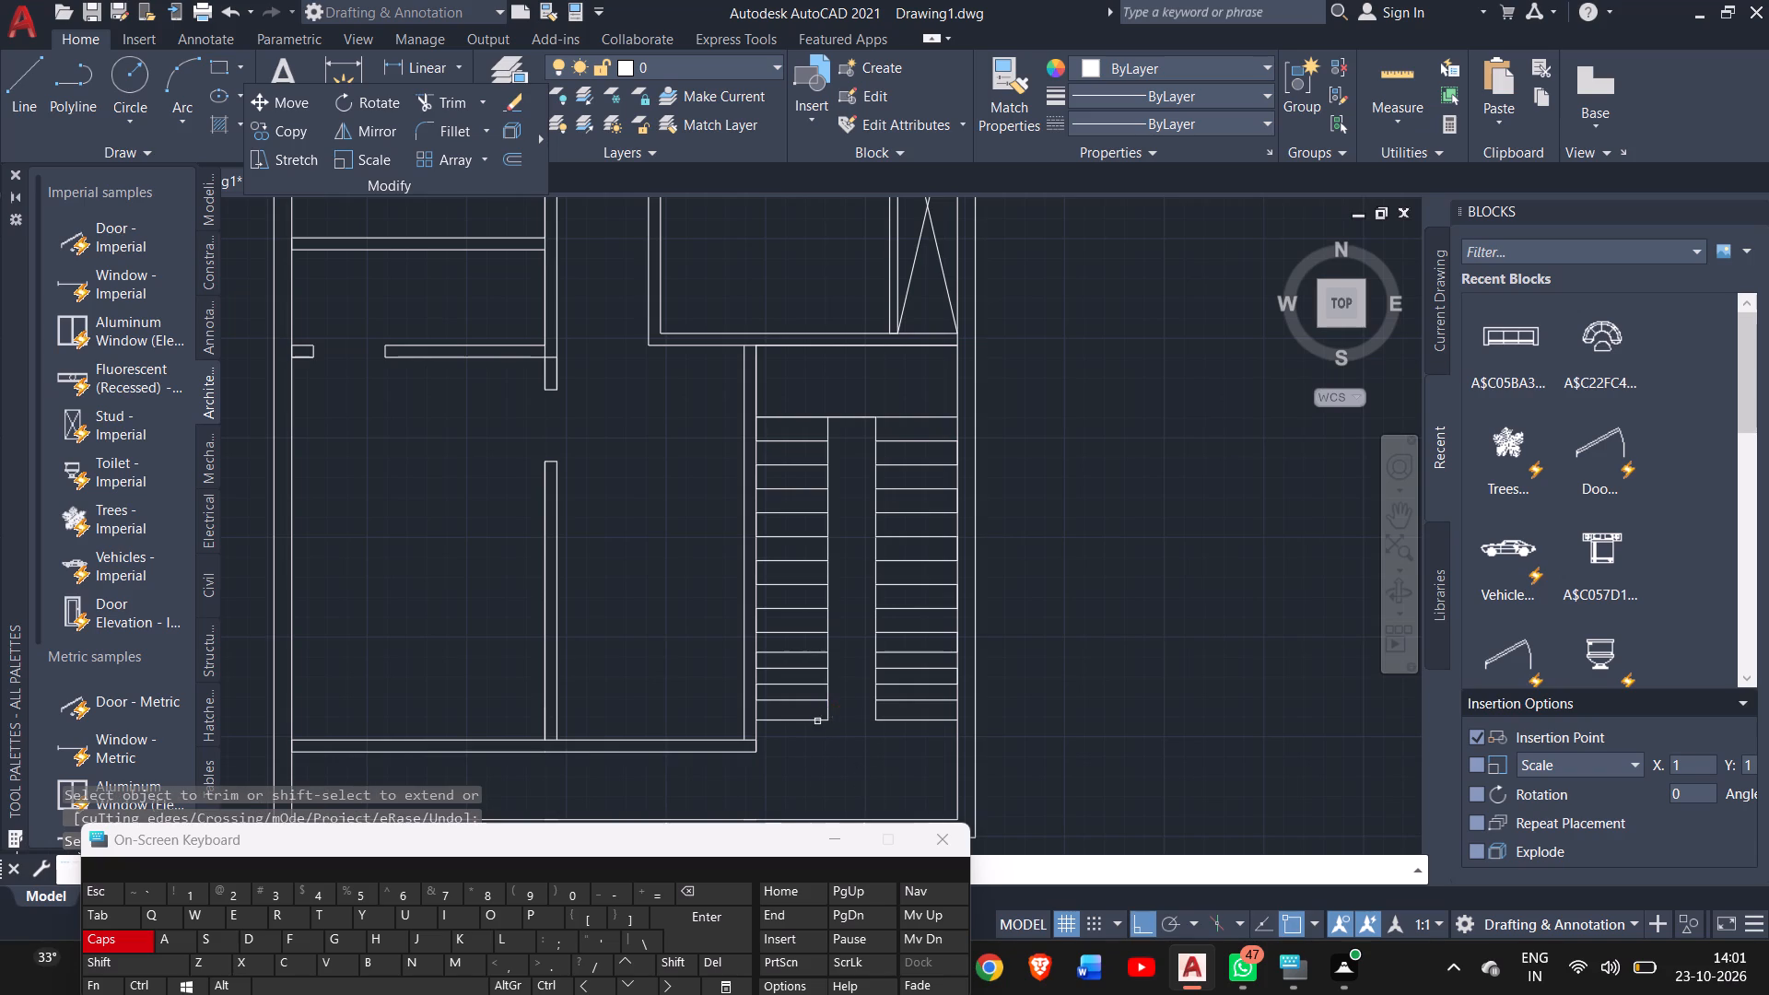
{"action": "left_click_drag", "start_coordinate": [816, 721], "coordinate": [814, 721]}
{"action": "left_click_drag", "start_coordinate": [814, 721], "coordinate": [830, 714]}
{"action": "left_click_drag", "start_coordinate": [830, 714], "coordinate": [883, 717]}
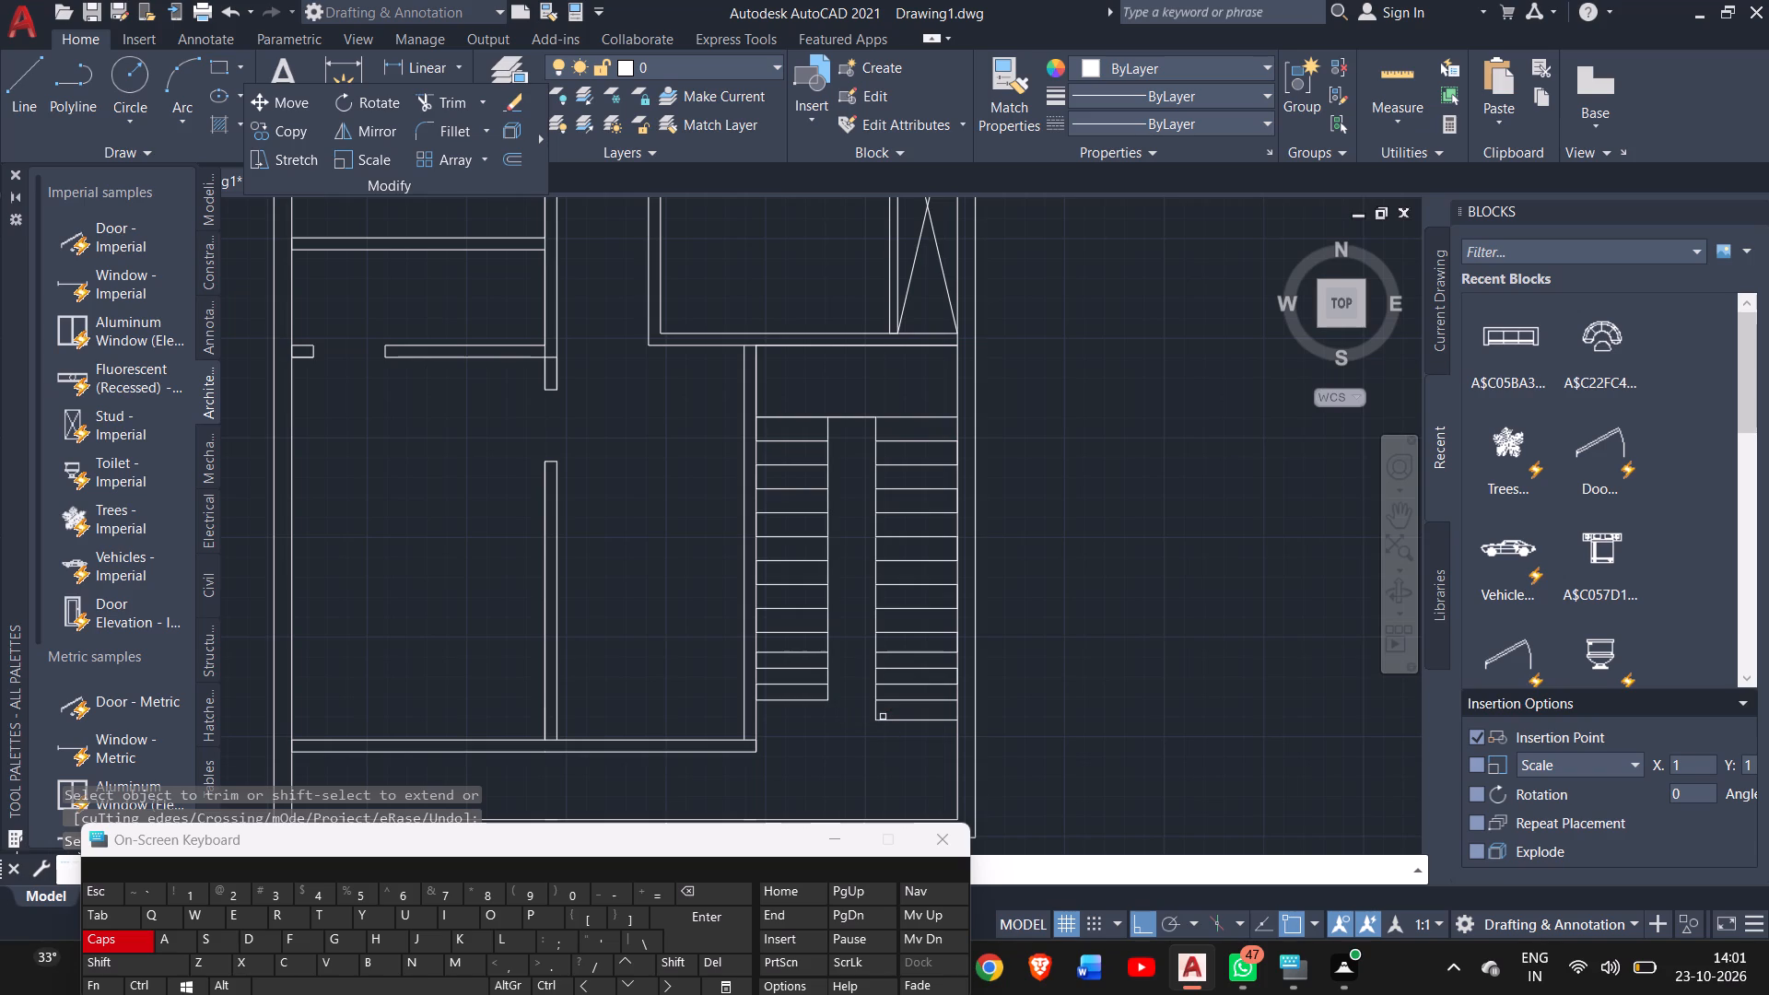
{"action": "left_click_drag", "start_coordinate": [883, 717], "coordinate": [878, 712]}
{"action": "left_click", "coordinate": [878, 712]}
{"action": "left_click_drag", "start_coordinate": [881, 718], "coordinate": [818, 702]}
{"action": "left_click_drag", "start_coordinate": [818, 702], "coordinate": [827, 697]}
{"action": "left_click_drag", "start_coordinate": [827, 697], "coordinate": [877, 703]}
{"action": "left_click", "coordinate": [877, 703]}
{"action": "left_click", "coordinate": [877, 695]}
Trim two more treads and their edge segments off the lower end of both stair flights.
{"action": "left_click_drag", "start_coordinate": [799, 687], "coordinate": [832, 683]}
{"action": "left_click_drag", "start_coordinate": [824, 682], "coordinate": [891, 678]}
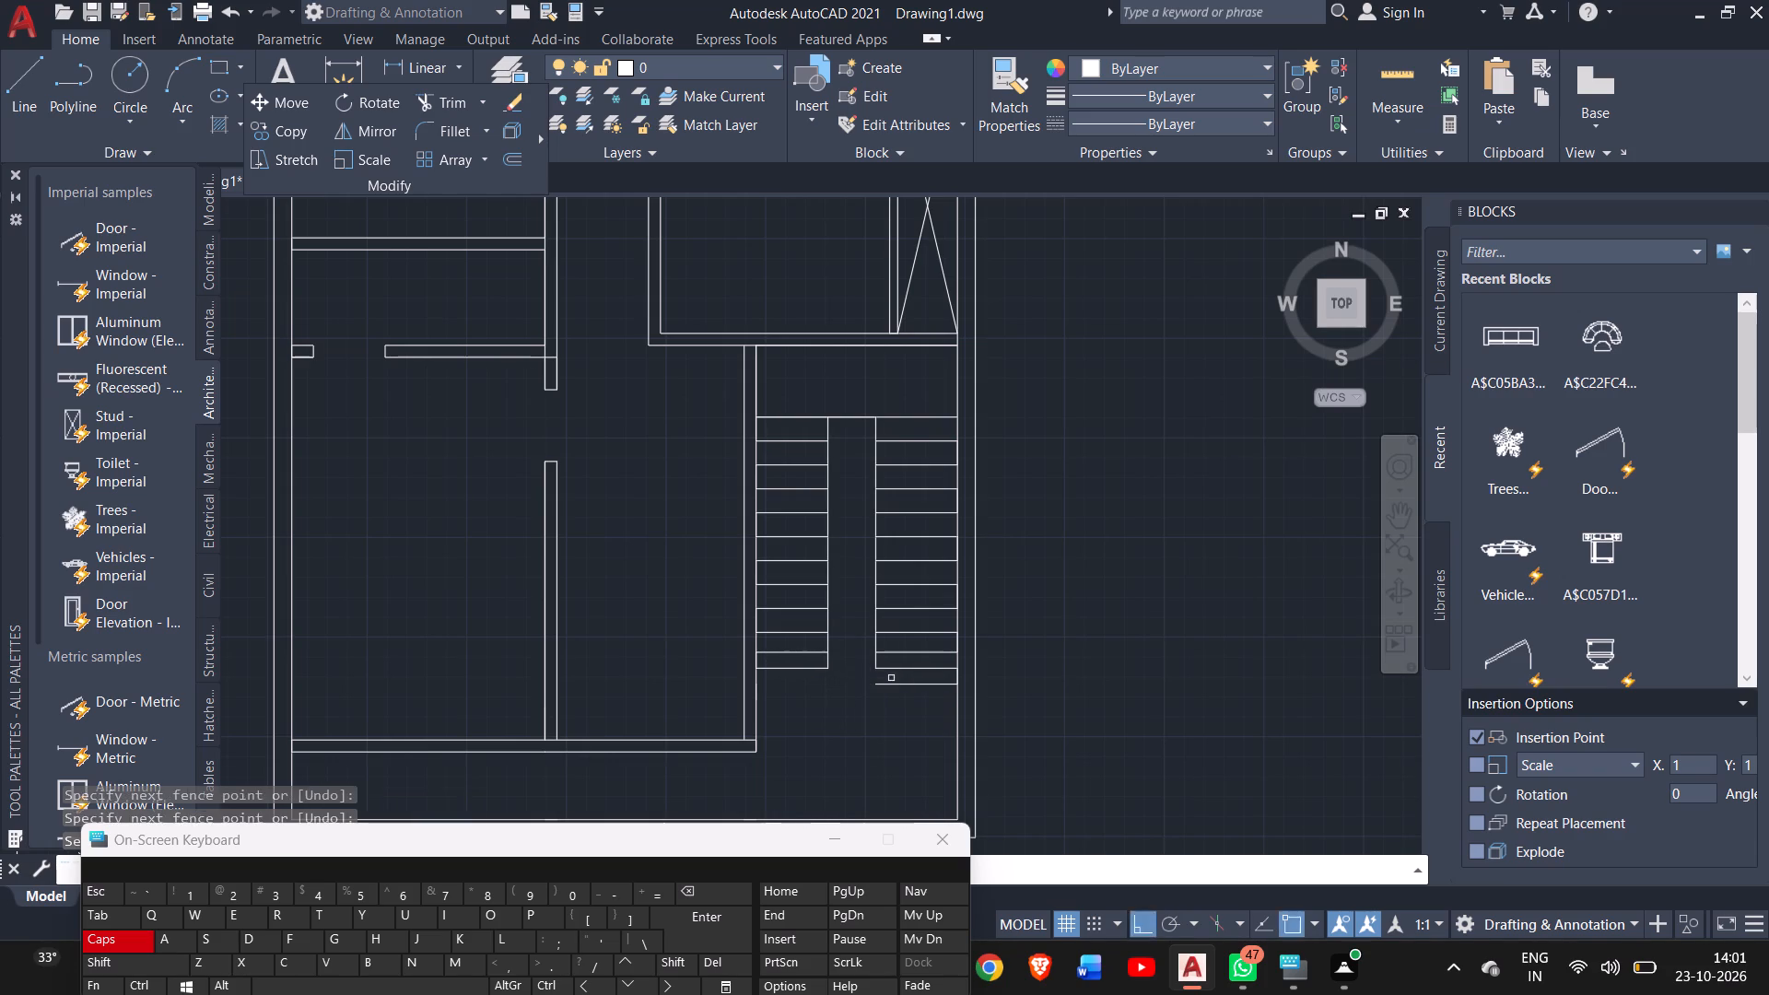
{"action": "left_click_drag", "start_coordinate": [891, 678], "coordinate": [889, 688]}
{"action": "left_click", "coordinate": [889, 688]}
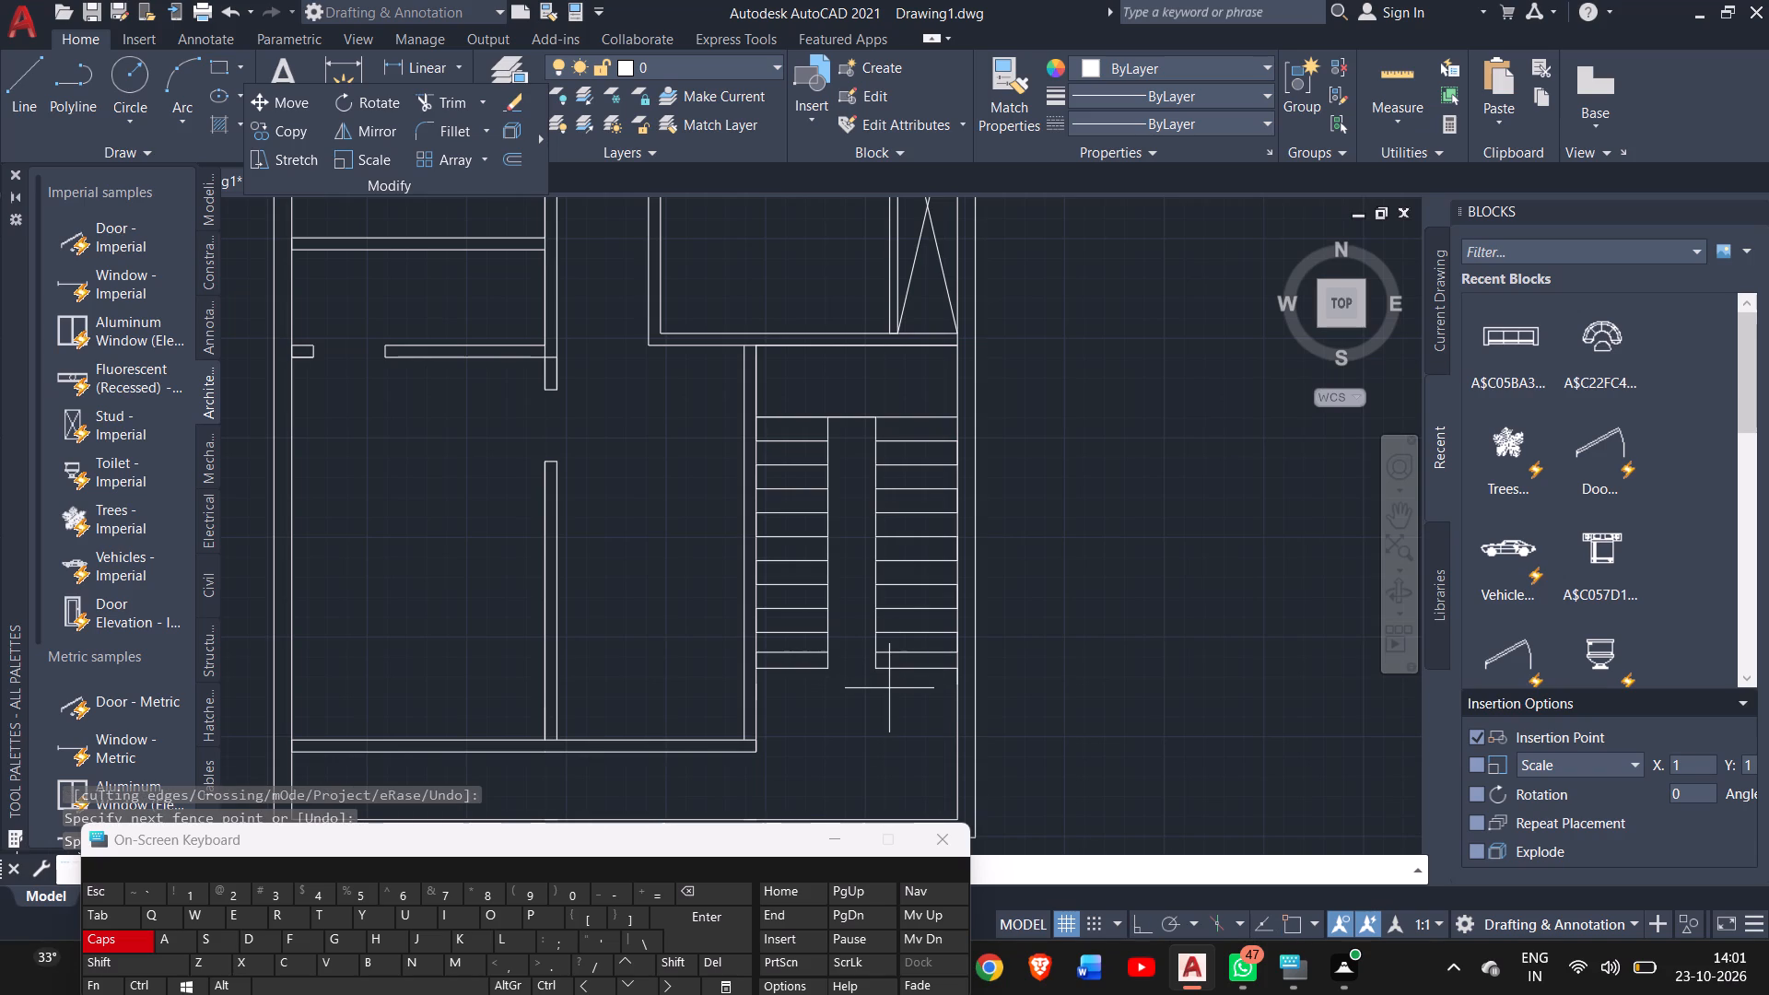
{"action": "left_click", "coordinate": [793, 661]}
{"action": "left_click_drag", "start_coordinate": [827, 666], "coordinate": [881, 668]}
{"action": "left_click_drag", "start_coordinate": [881, 668], "coordinate": [873, 661]}
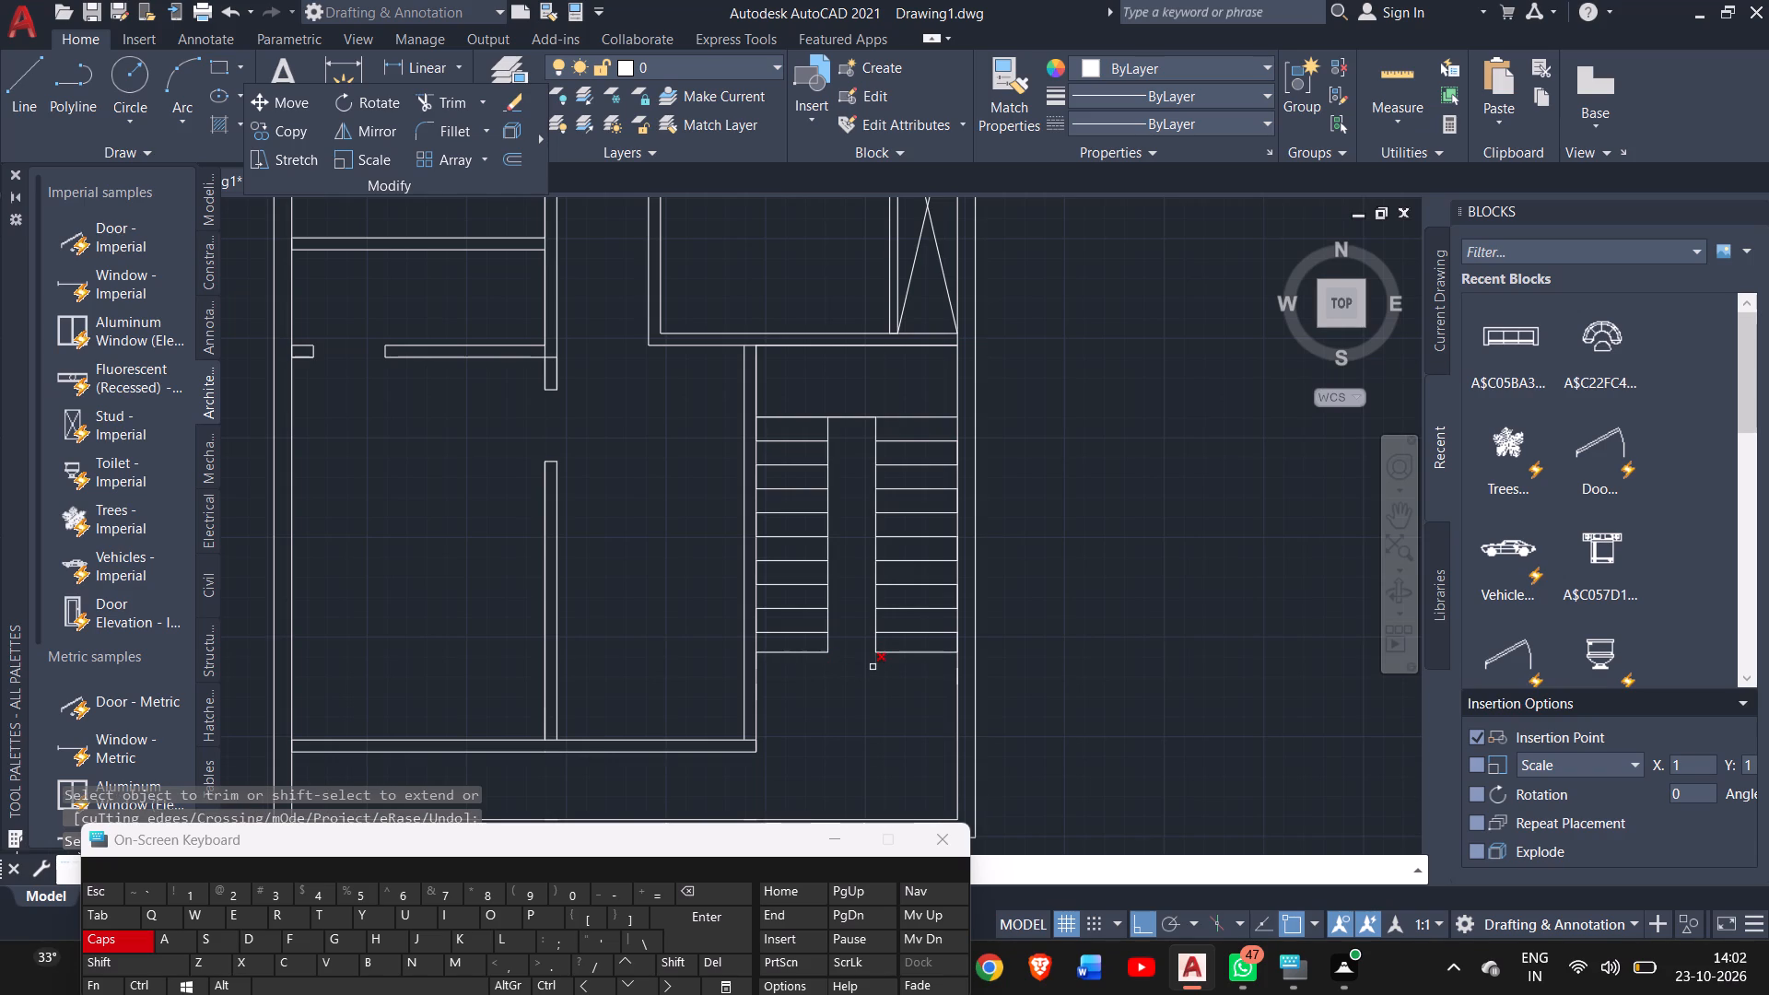
{"action": "left_click", "coordinate": [873, 667]}
{"action": "right_click", "coordinate": [792, 694]}
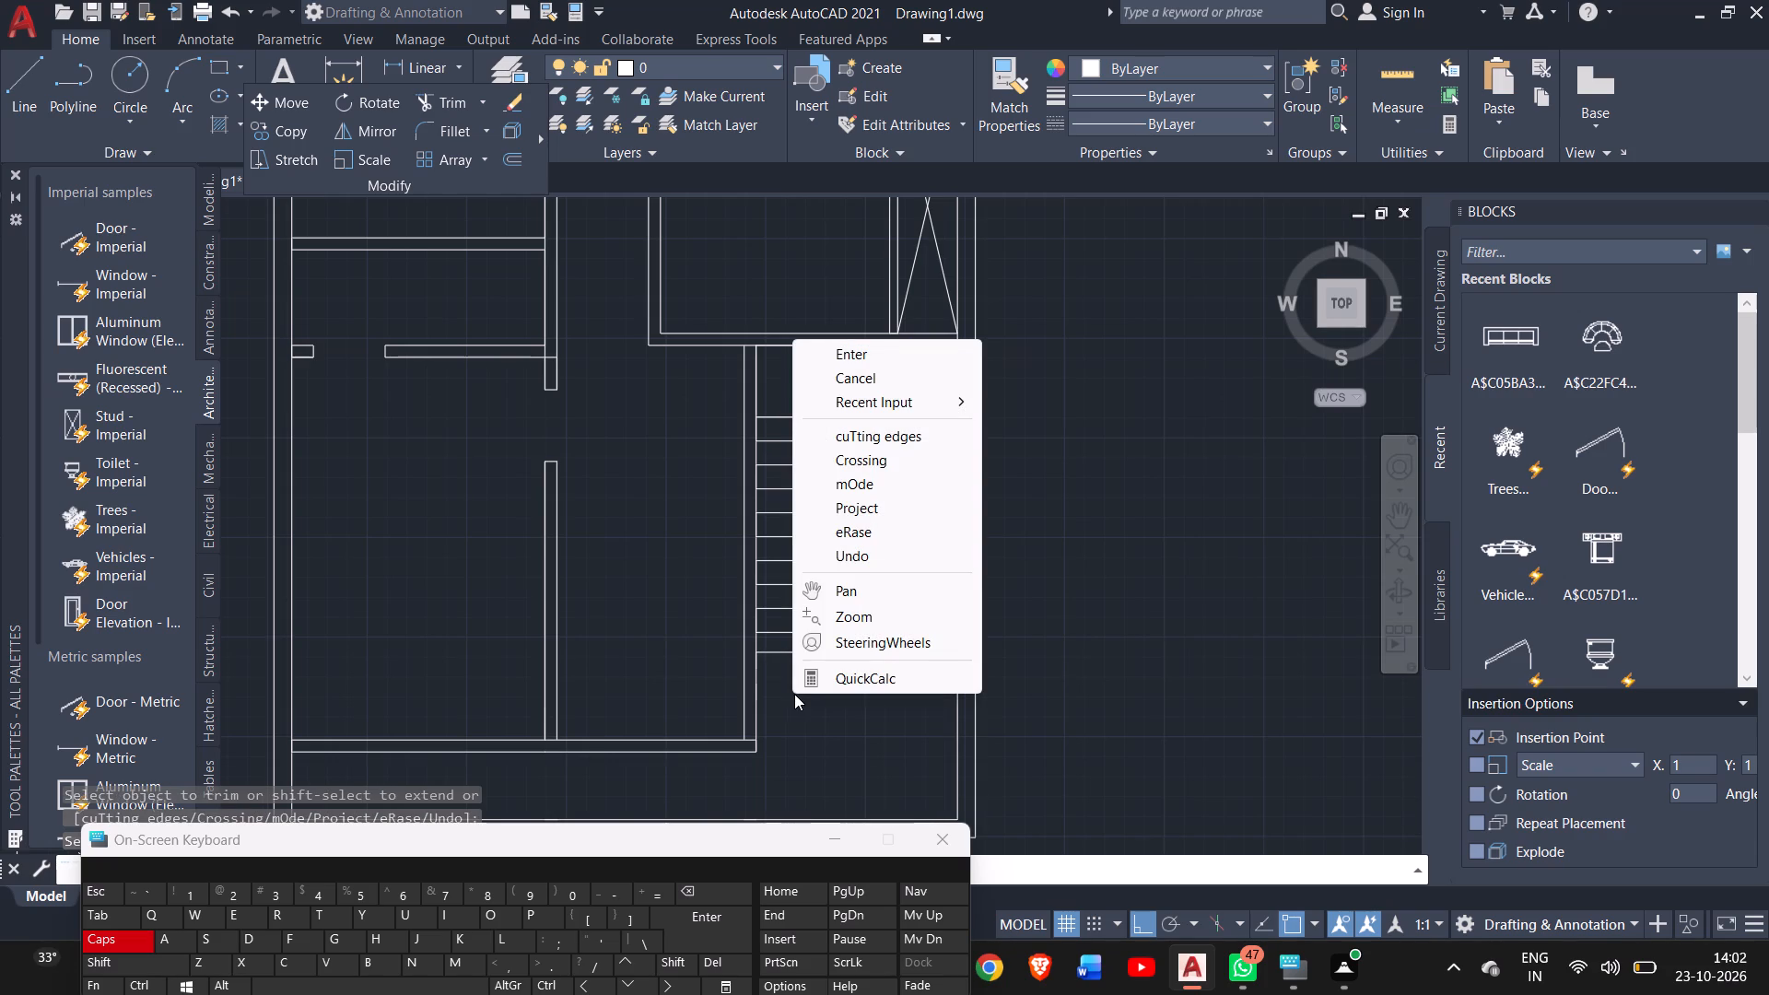
{"action": "left_click", "coordinate": [875, 351]}
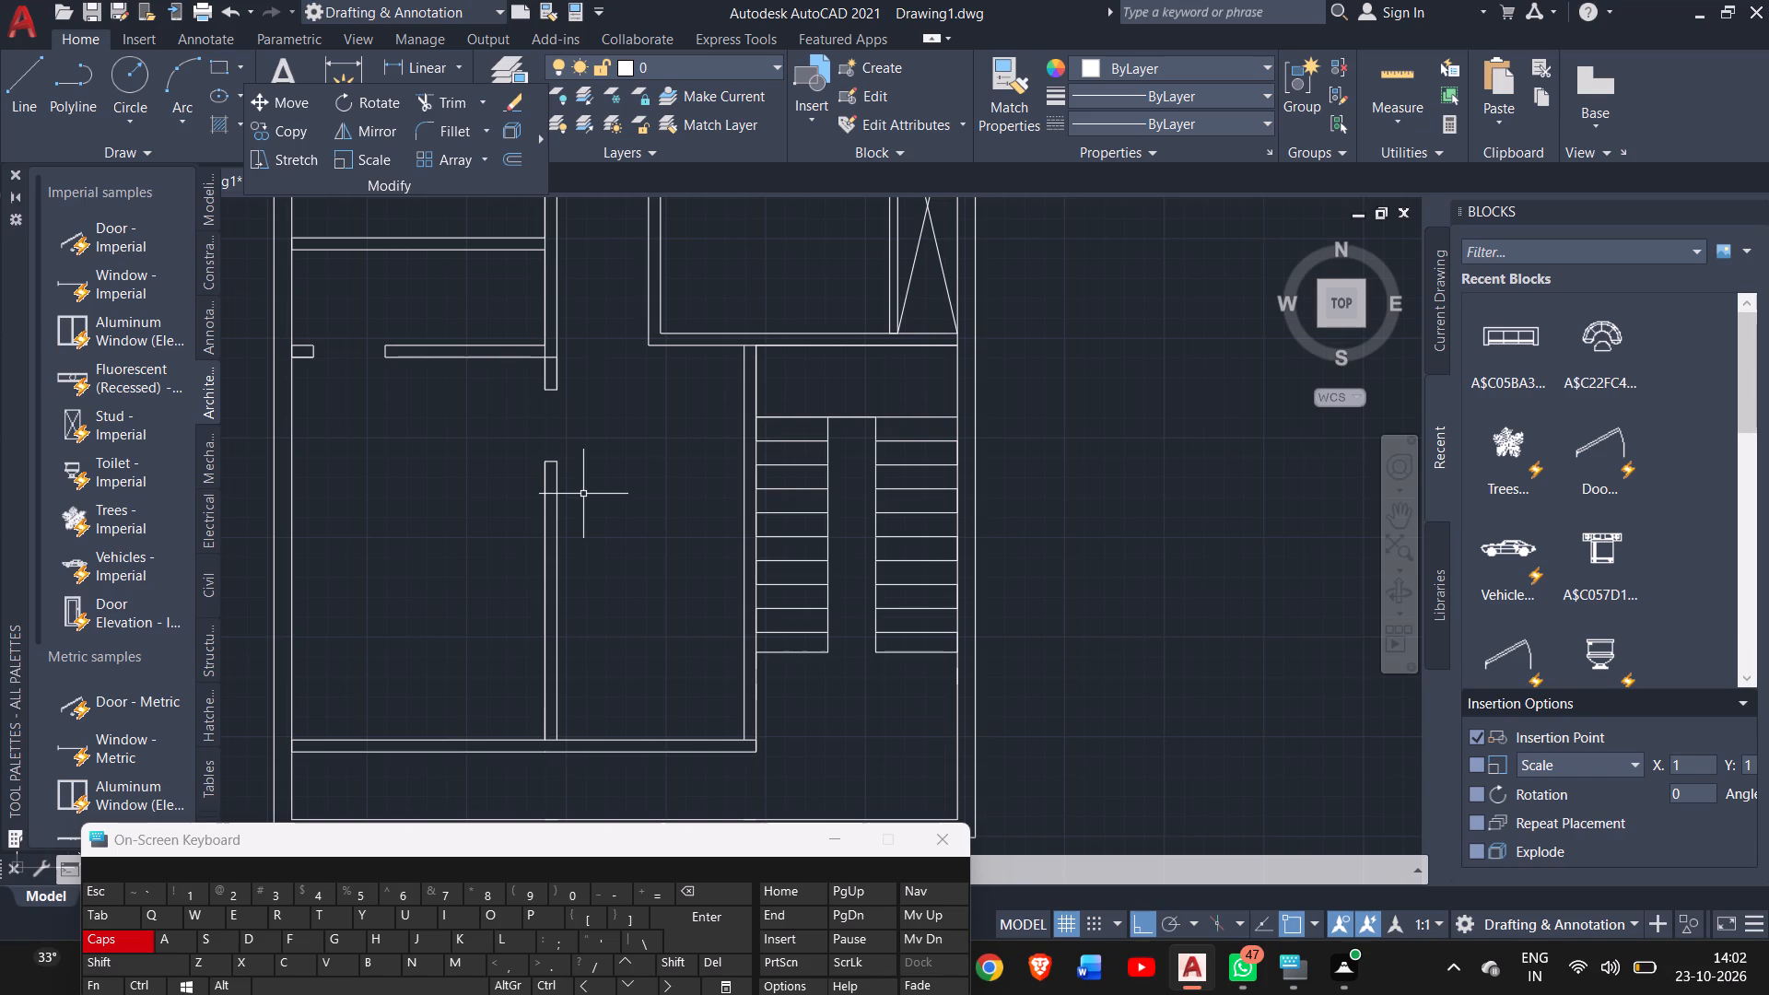
Draw a line 3' up the staircase partition from the lowest horizontal partition's upper face, continuing it across the partition's thickness.
{"action": "left_click", "coordinate": [1, 81]}
{"action": "left_click", "coordinate": [24, 79]}
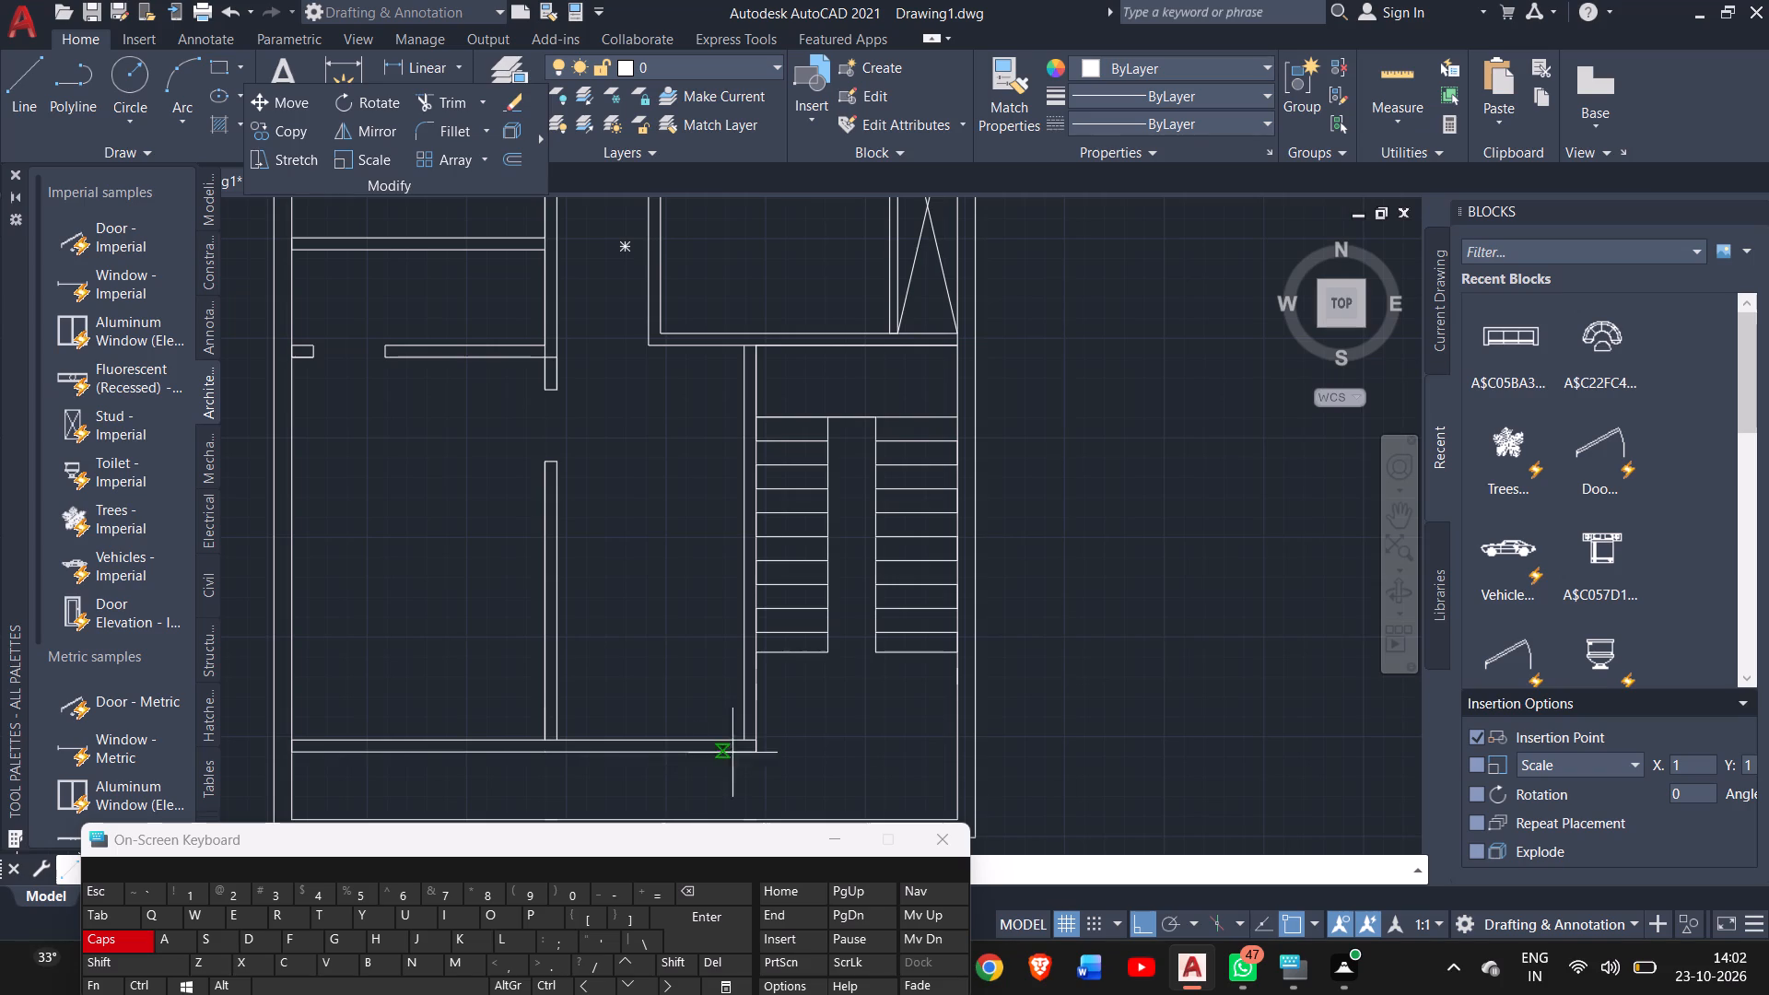
{"action": "left_click_drag", "start_coordinate": [752, 737], "coordinate": [764, 670]}
{"action": "type", "text": "3'"}
{"action": "key", "text": "Return"}
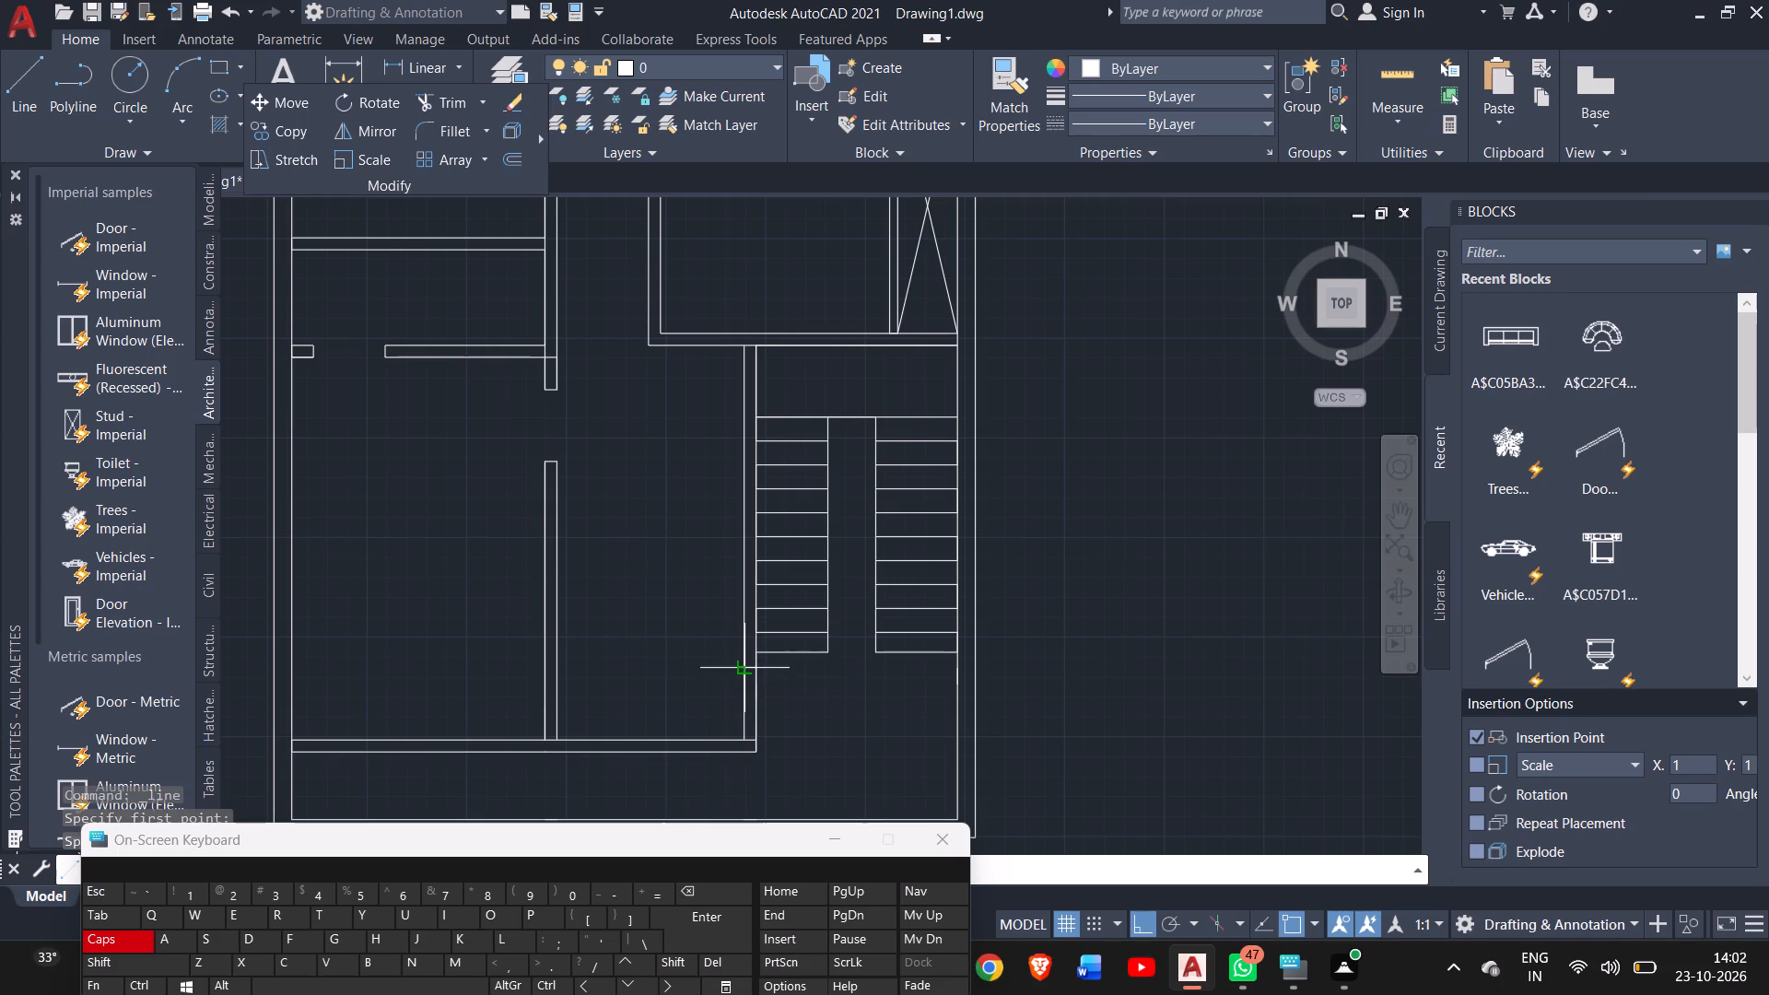
{"action": "left_click", "coordinate": [740, 664]}
{"action": "right_click", "coordinate": [699, 669]}
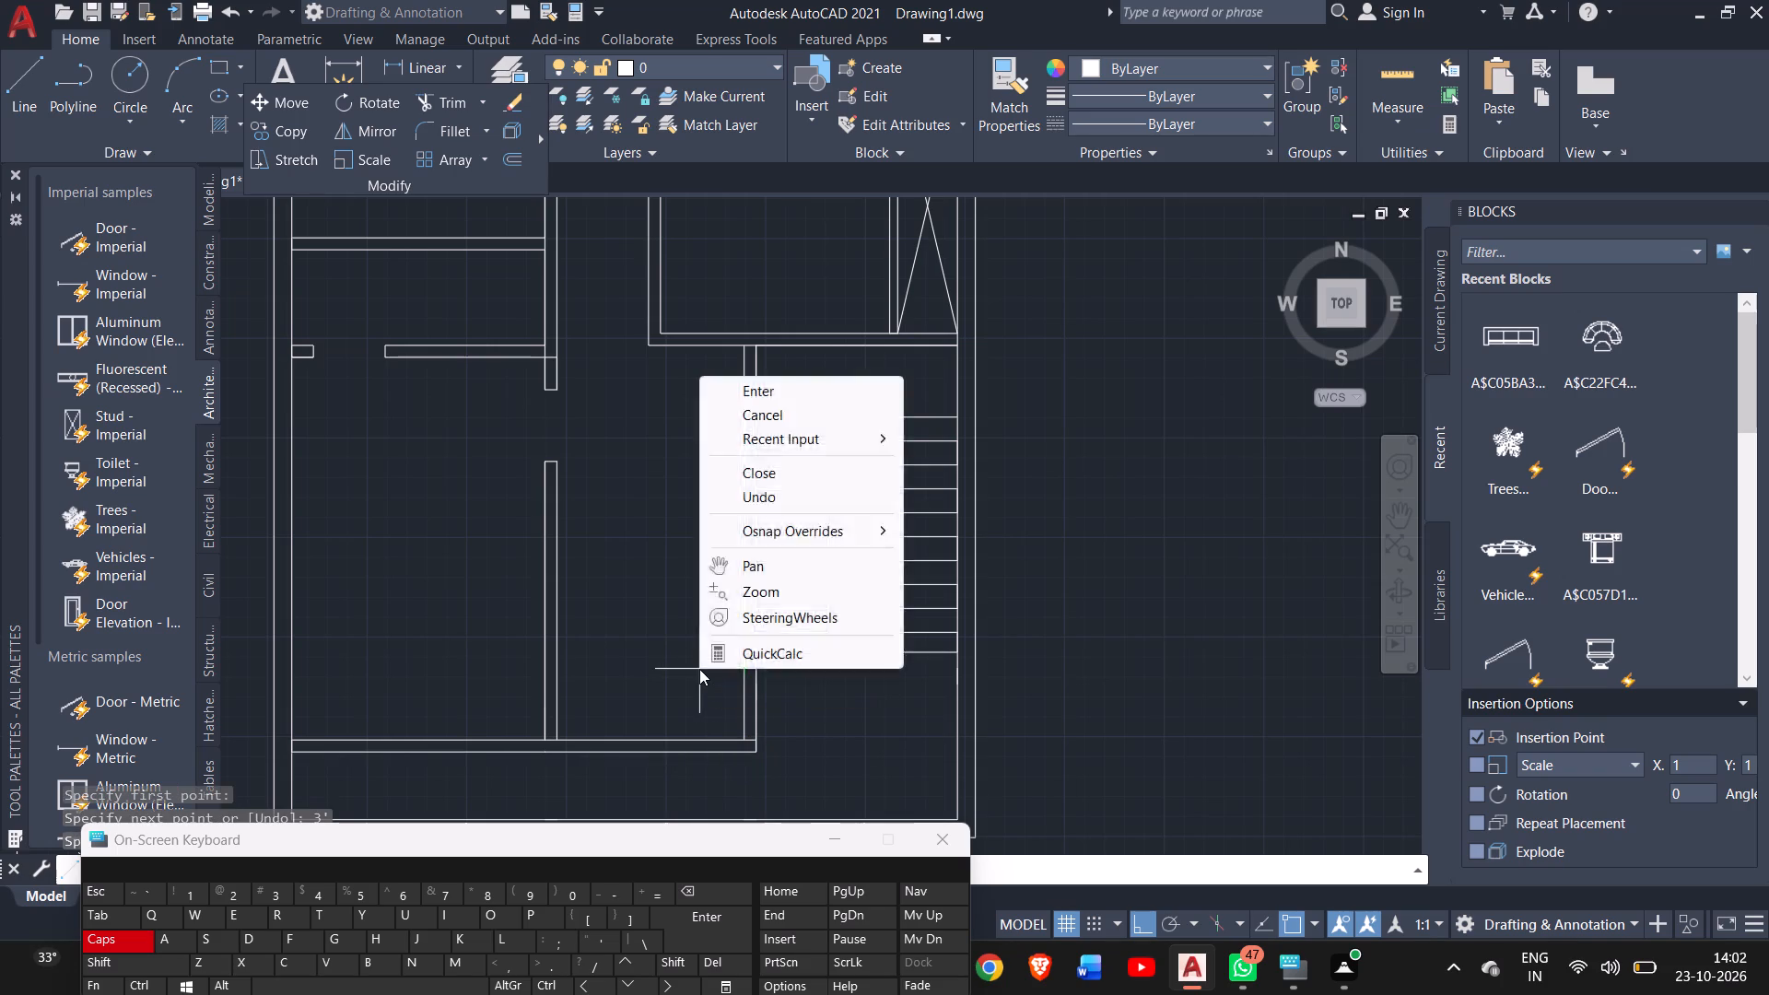
{"action": "left_click", "coordinate": [740, 394]}
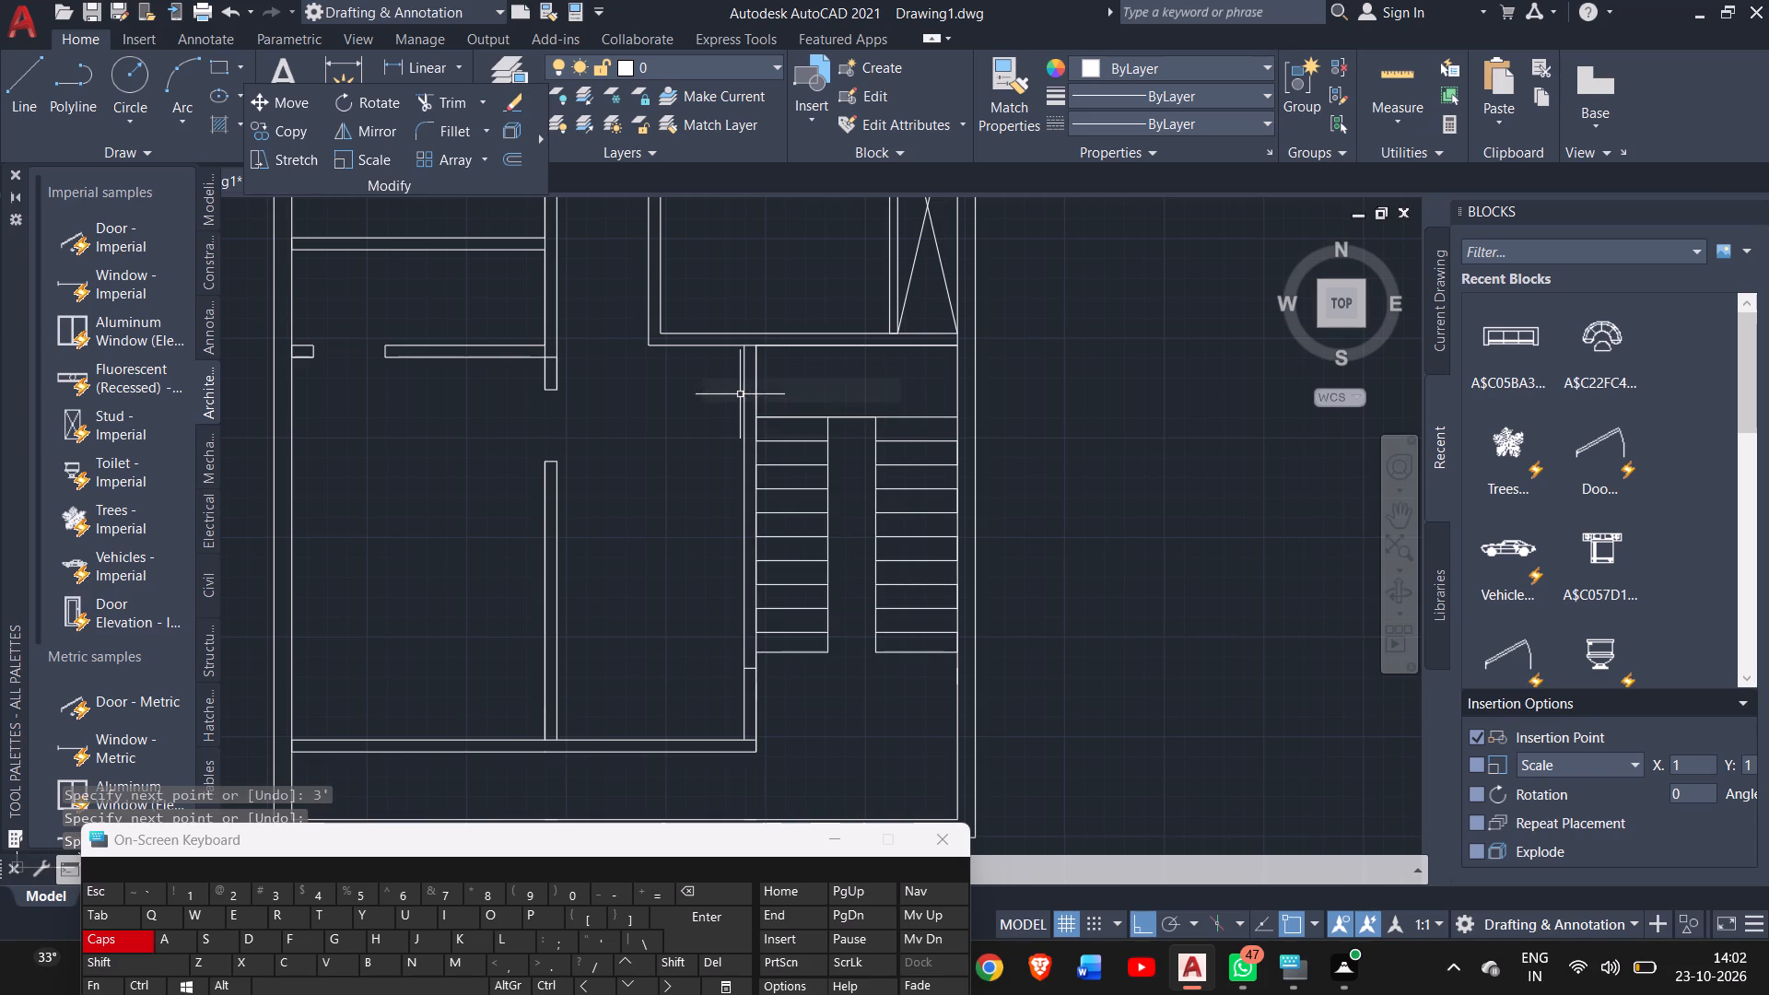
Trim both faces of the staircase partition between the new jamb line and the lowest horizontal partition to make a 3' opening.
{"action": "left_click", "coordinate": [436, 99]}
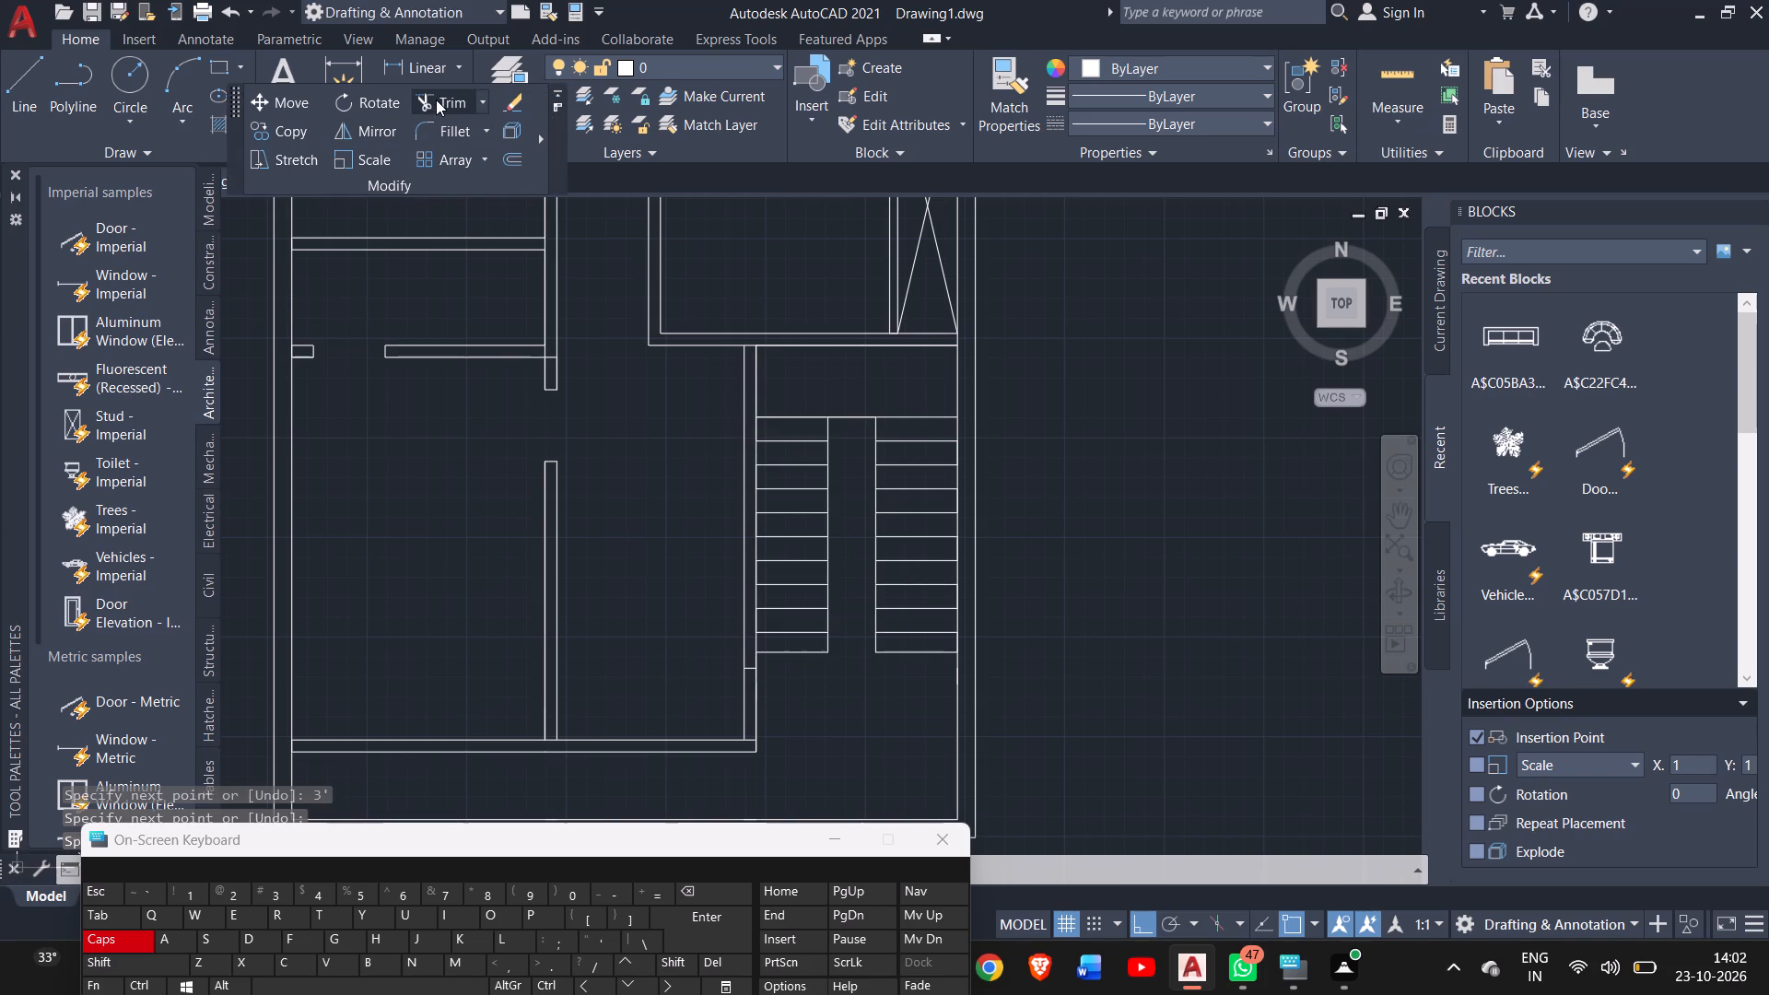
{"action": "left_click_drag", "start_coordinate": [776, 702], "coordinate": [765, 705]}
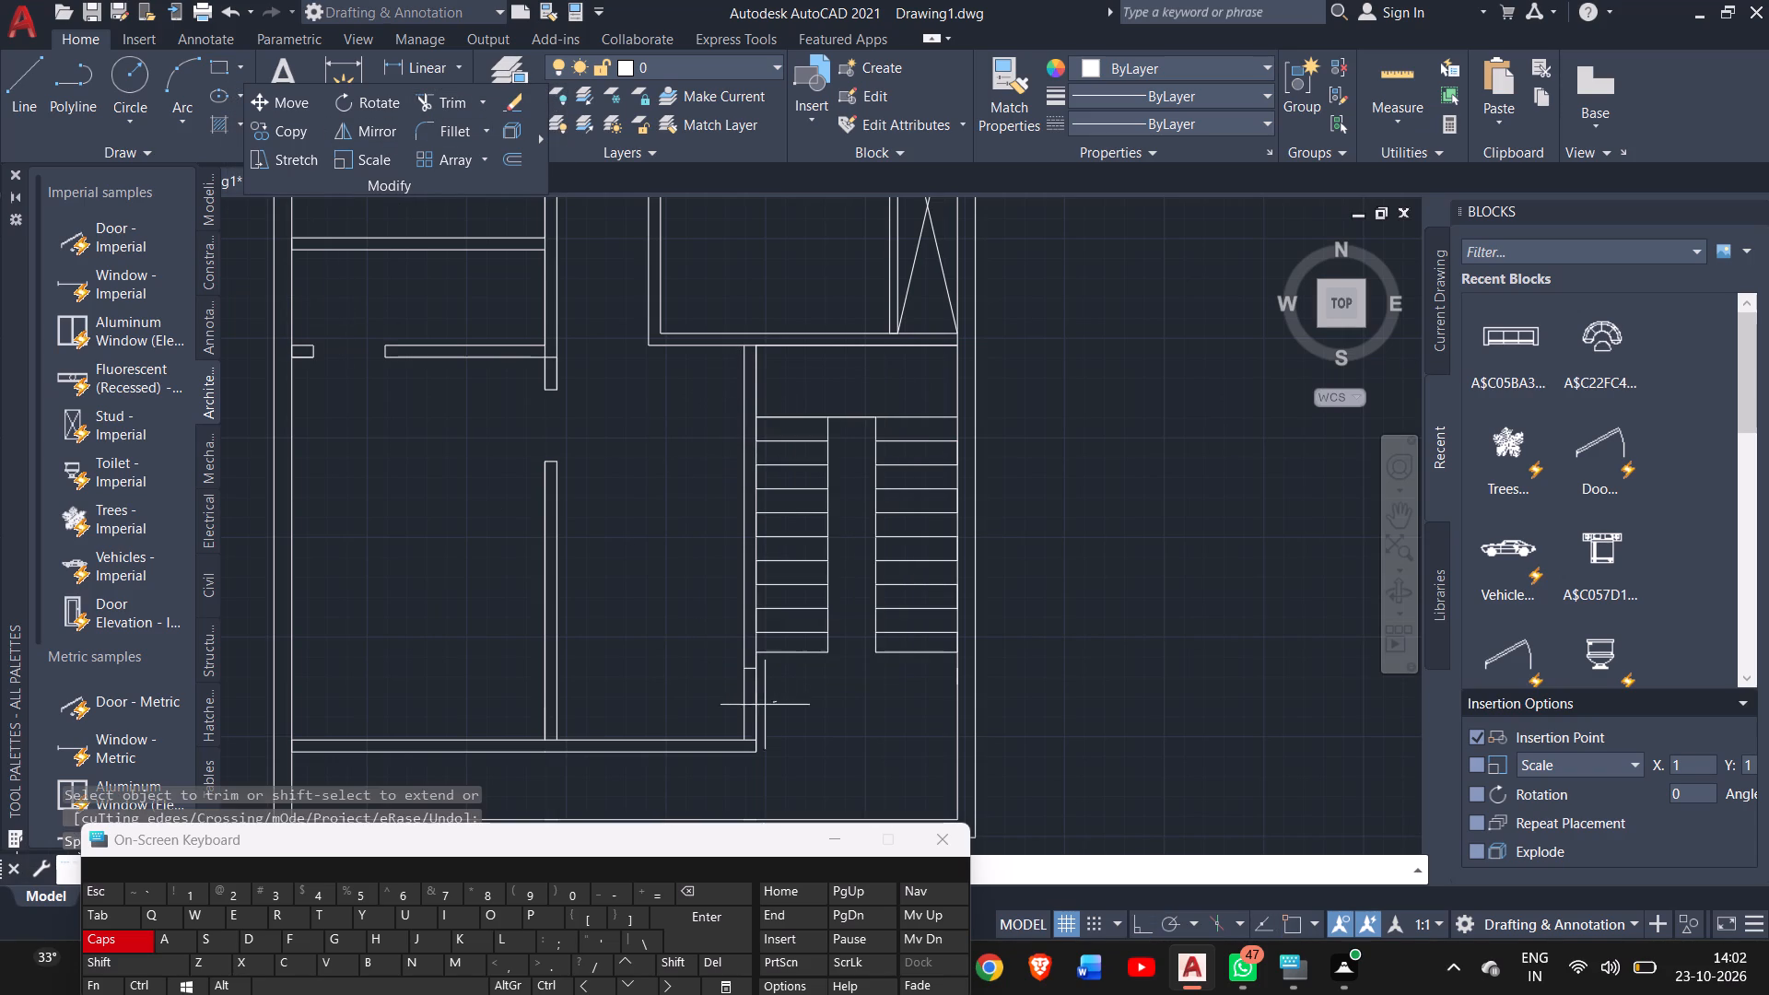
{"action": "left_click_drag", "start_coordinate": [765, 705], "coordinate": [670, 720]}
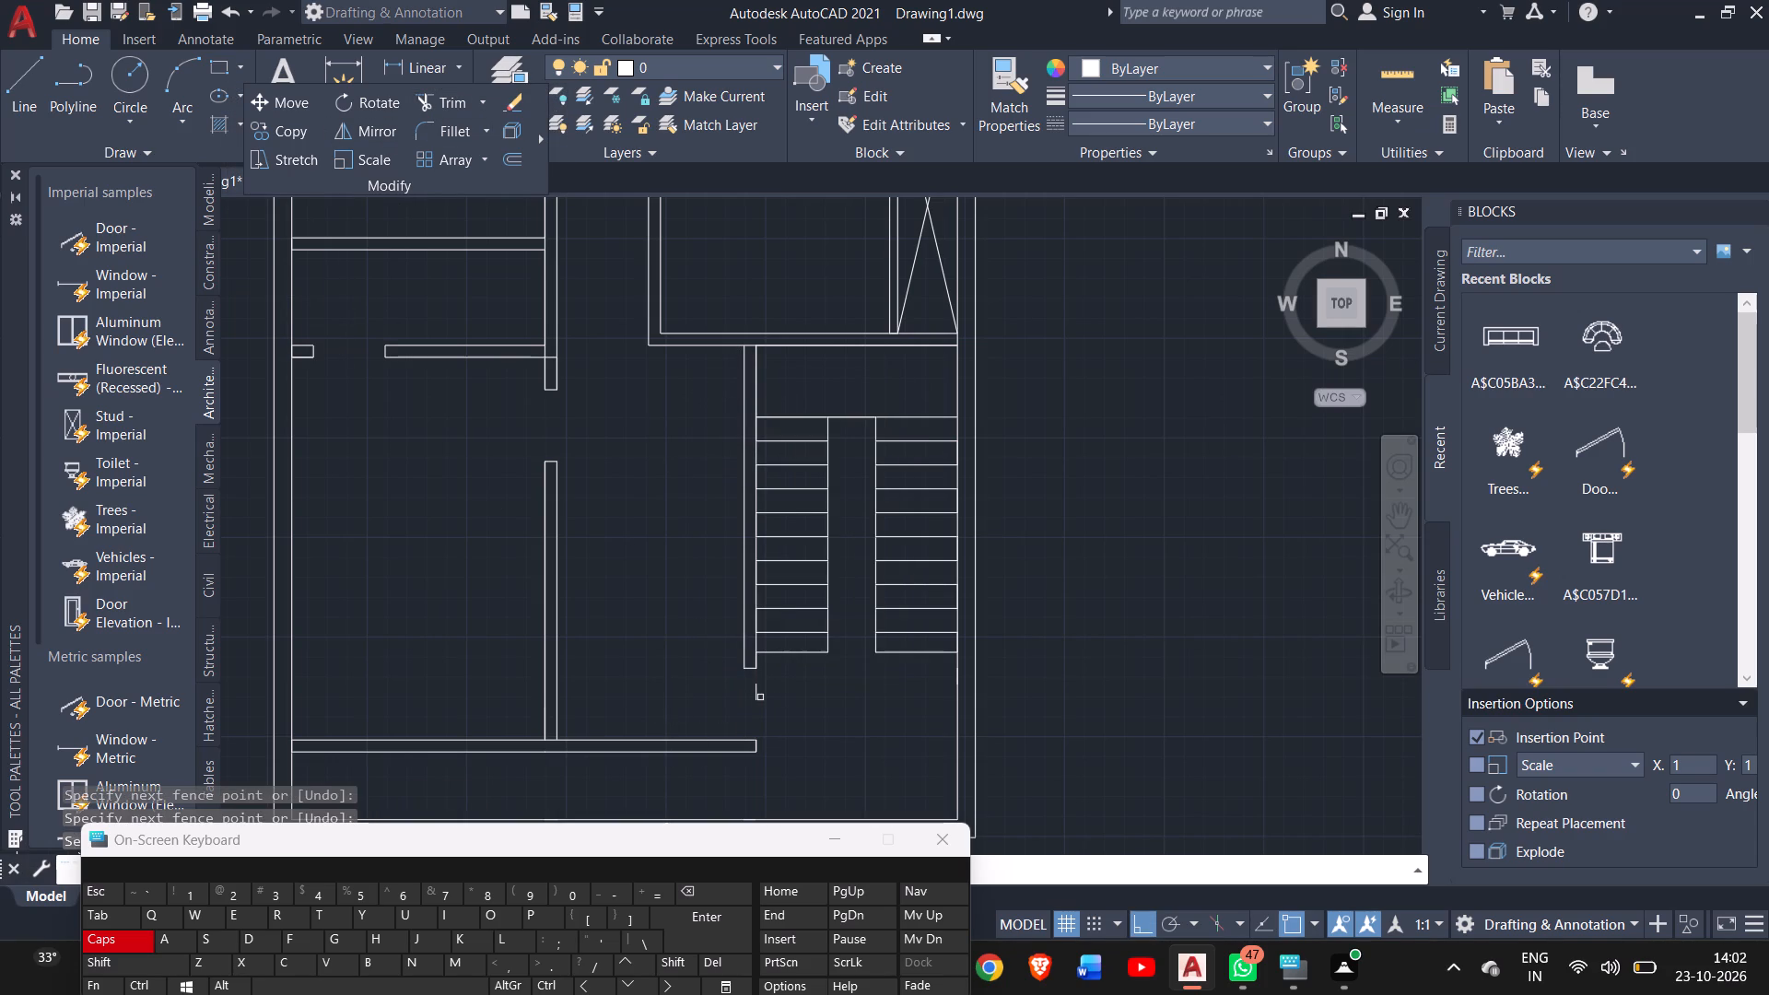
{"action": "left_click", "coordinate": [755, 696]}
{"action": "right_click", "coordinate": [671, 698]}
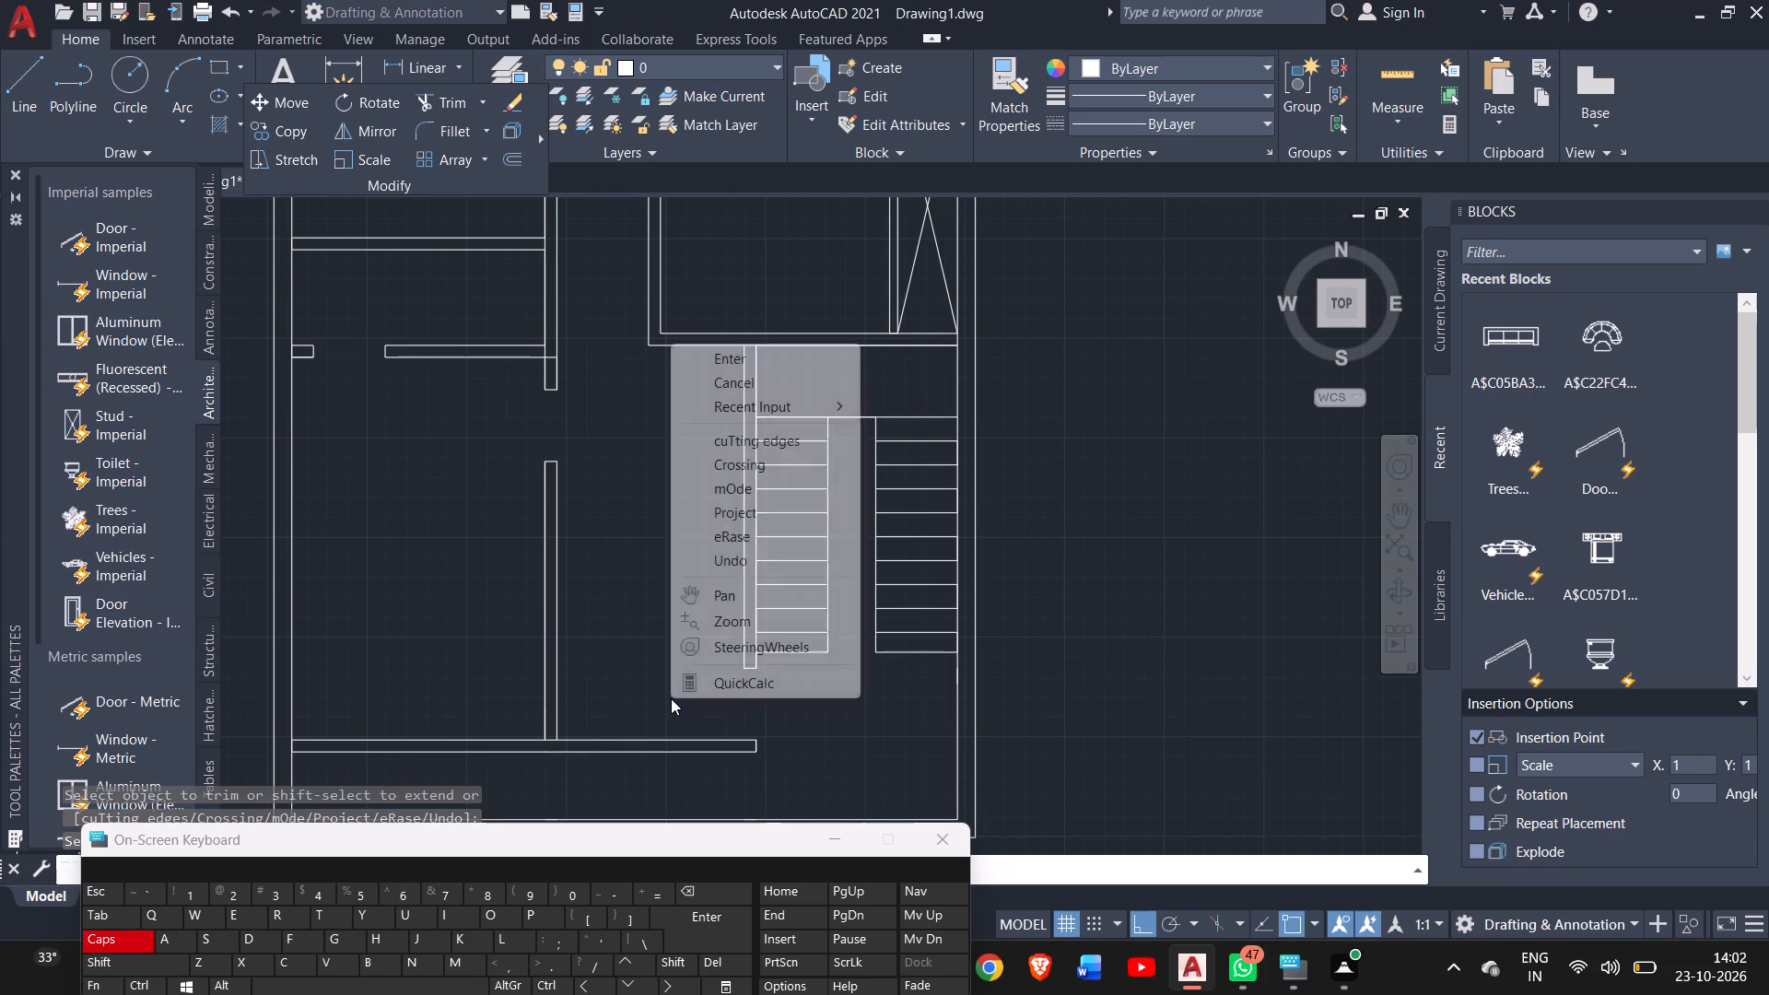
{"action": "left_click", "coordinate": [720, 347]}
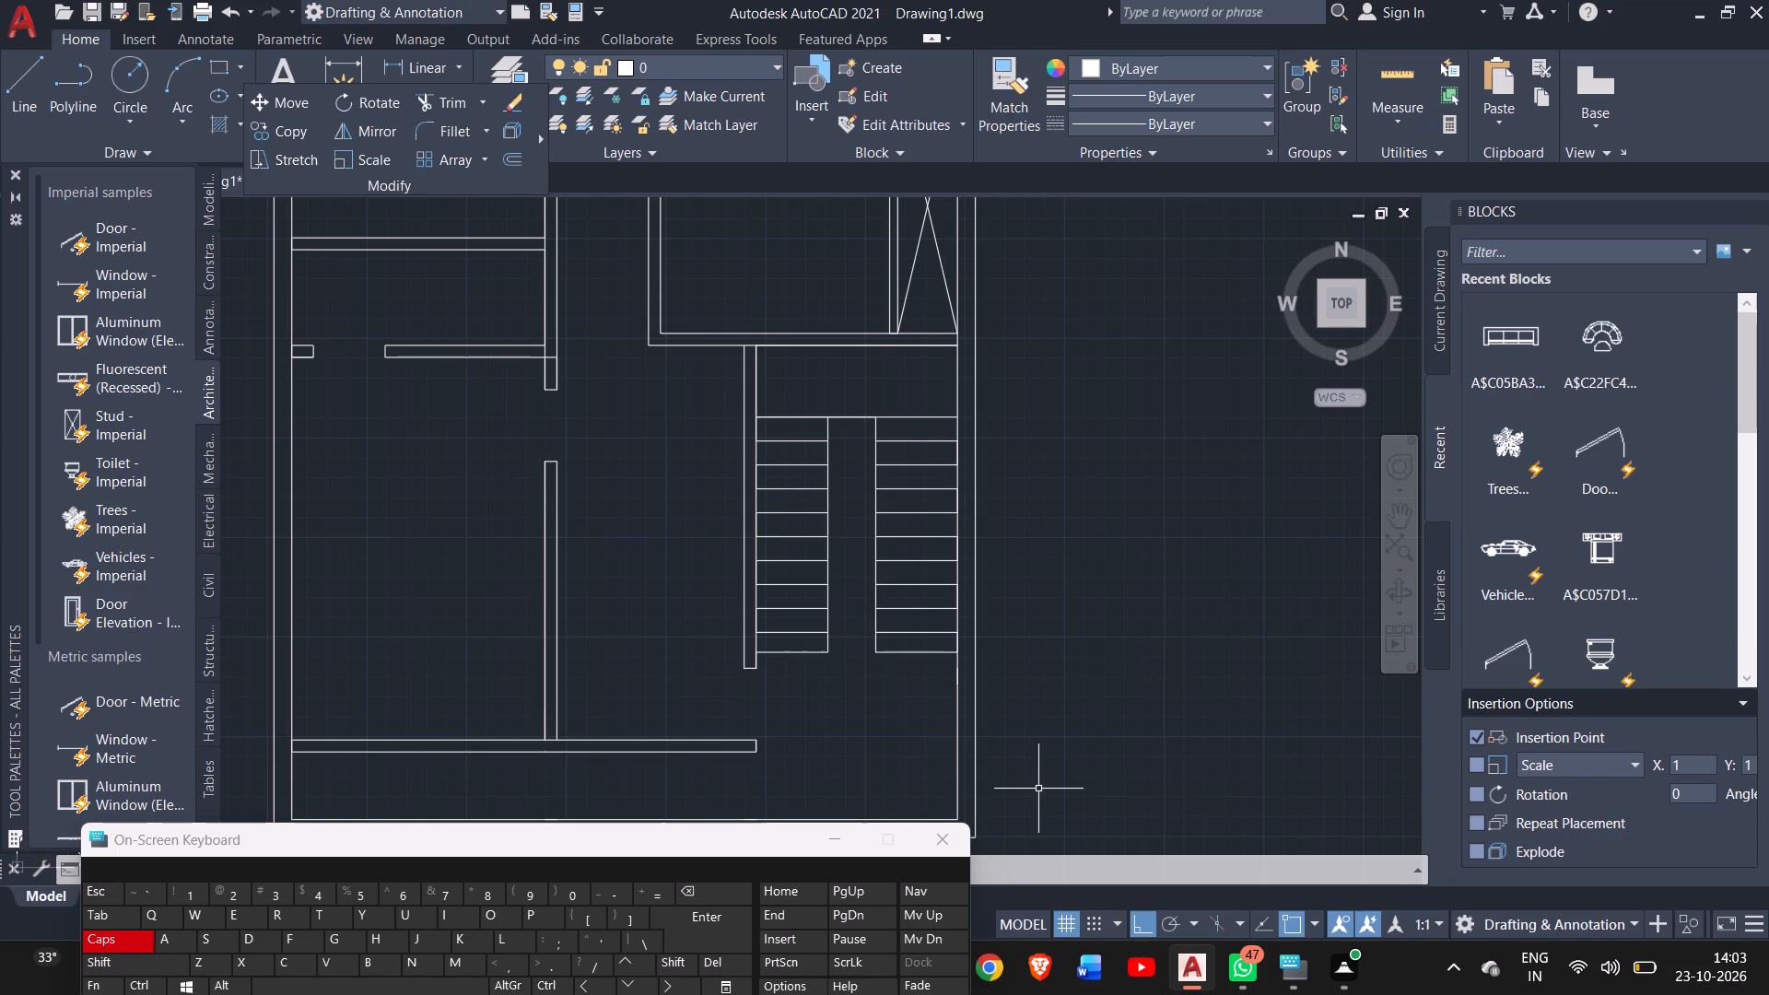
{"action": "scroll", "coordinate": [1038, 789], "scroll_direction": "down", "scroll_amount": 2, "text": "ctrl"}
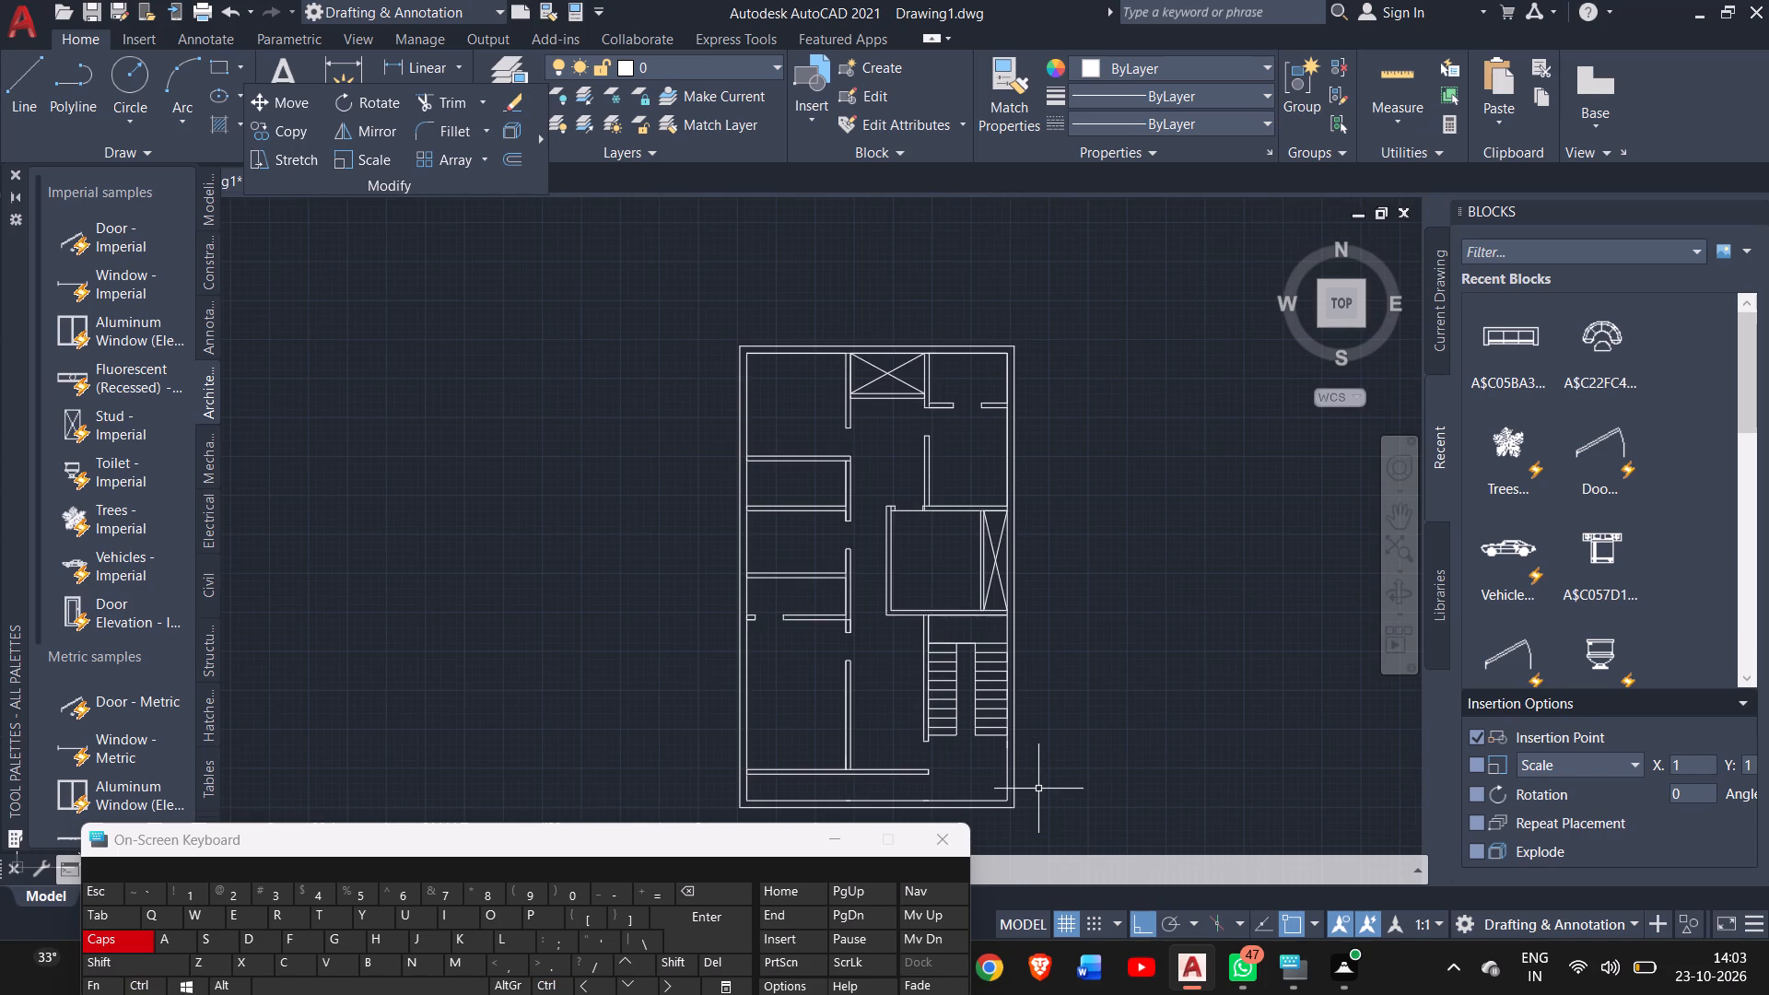
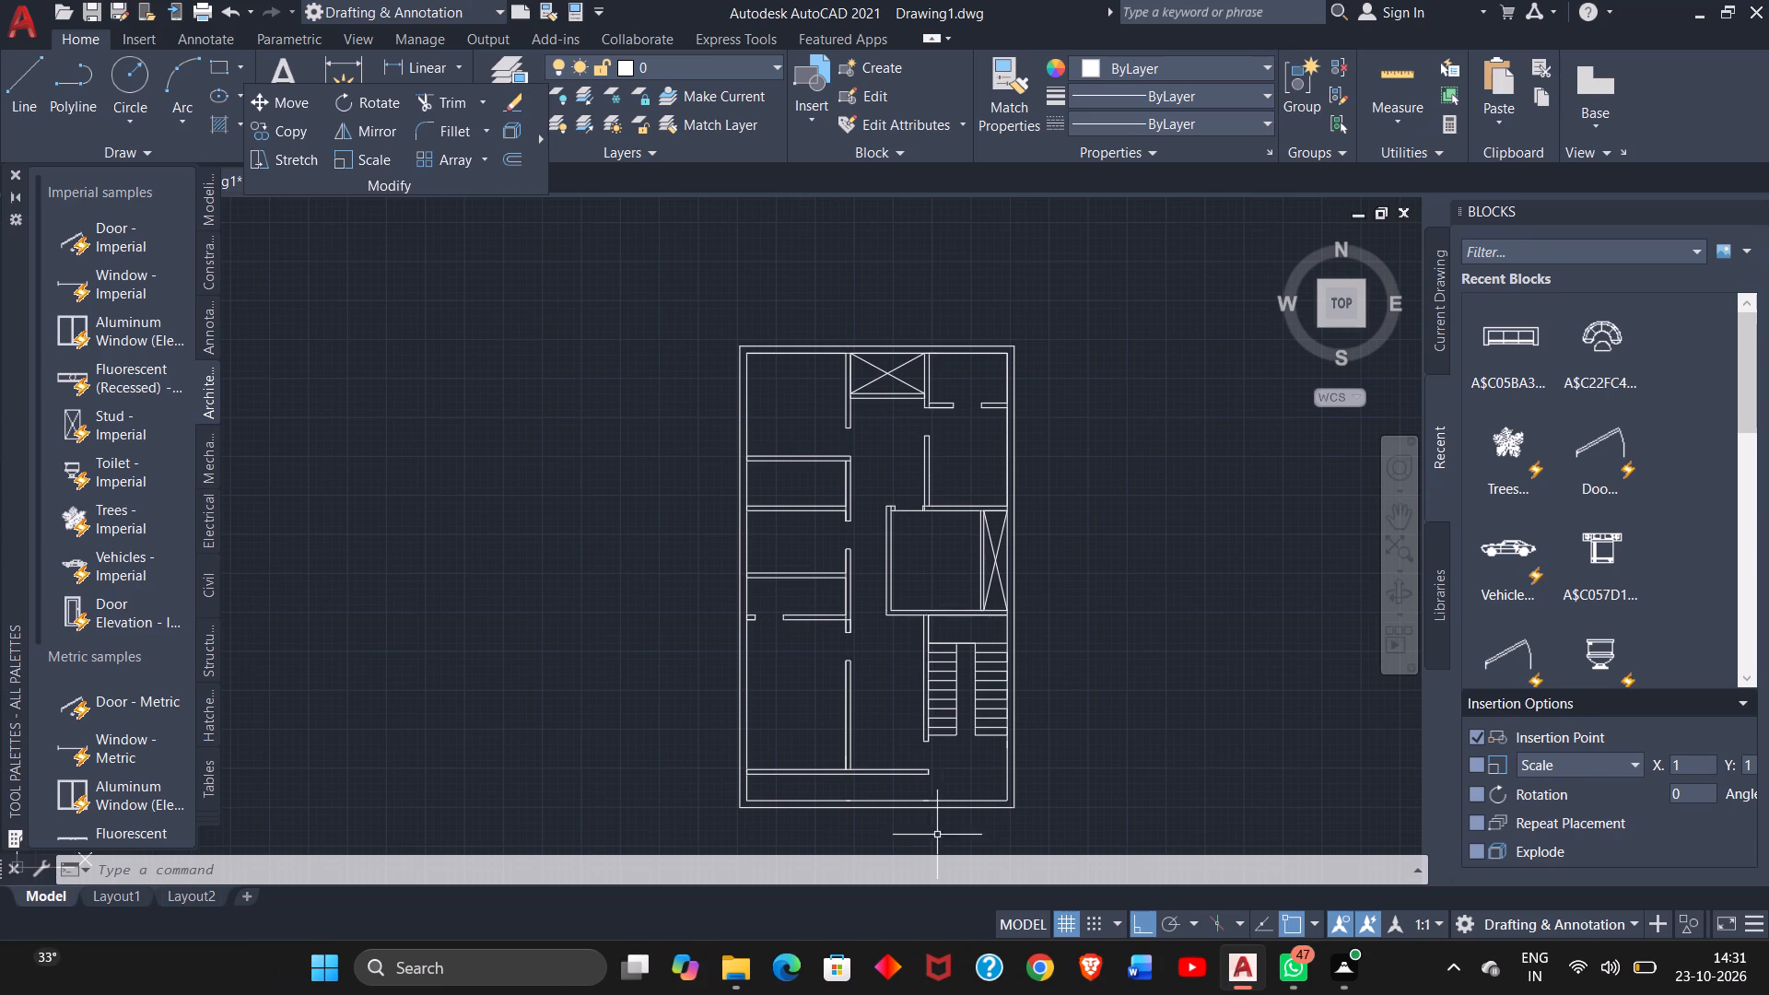
Save the plan as Drawing1 in the Documents folder in AutoCAD 2018 Drawing format, replacing the existing file.
{"action": "key", "text": "ctrl+s"}
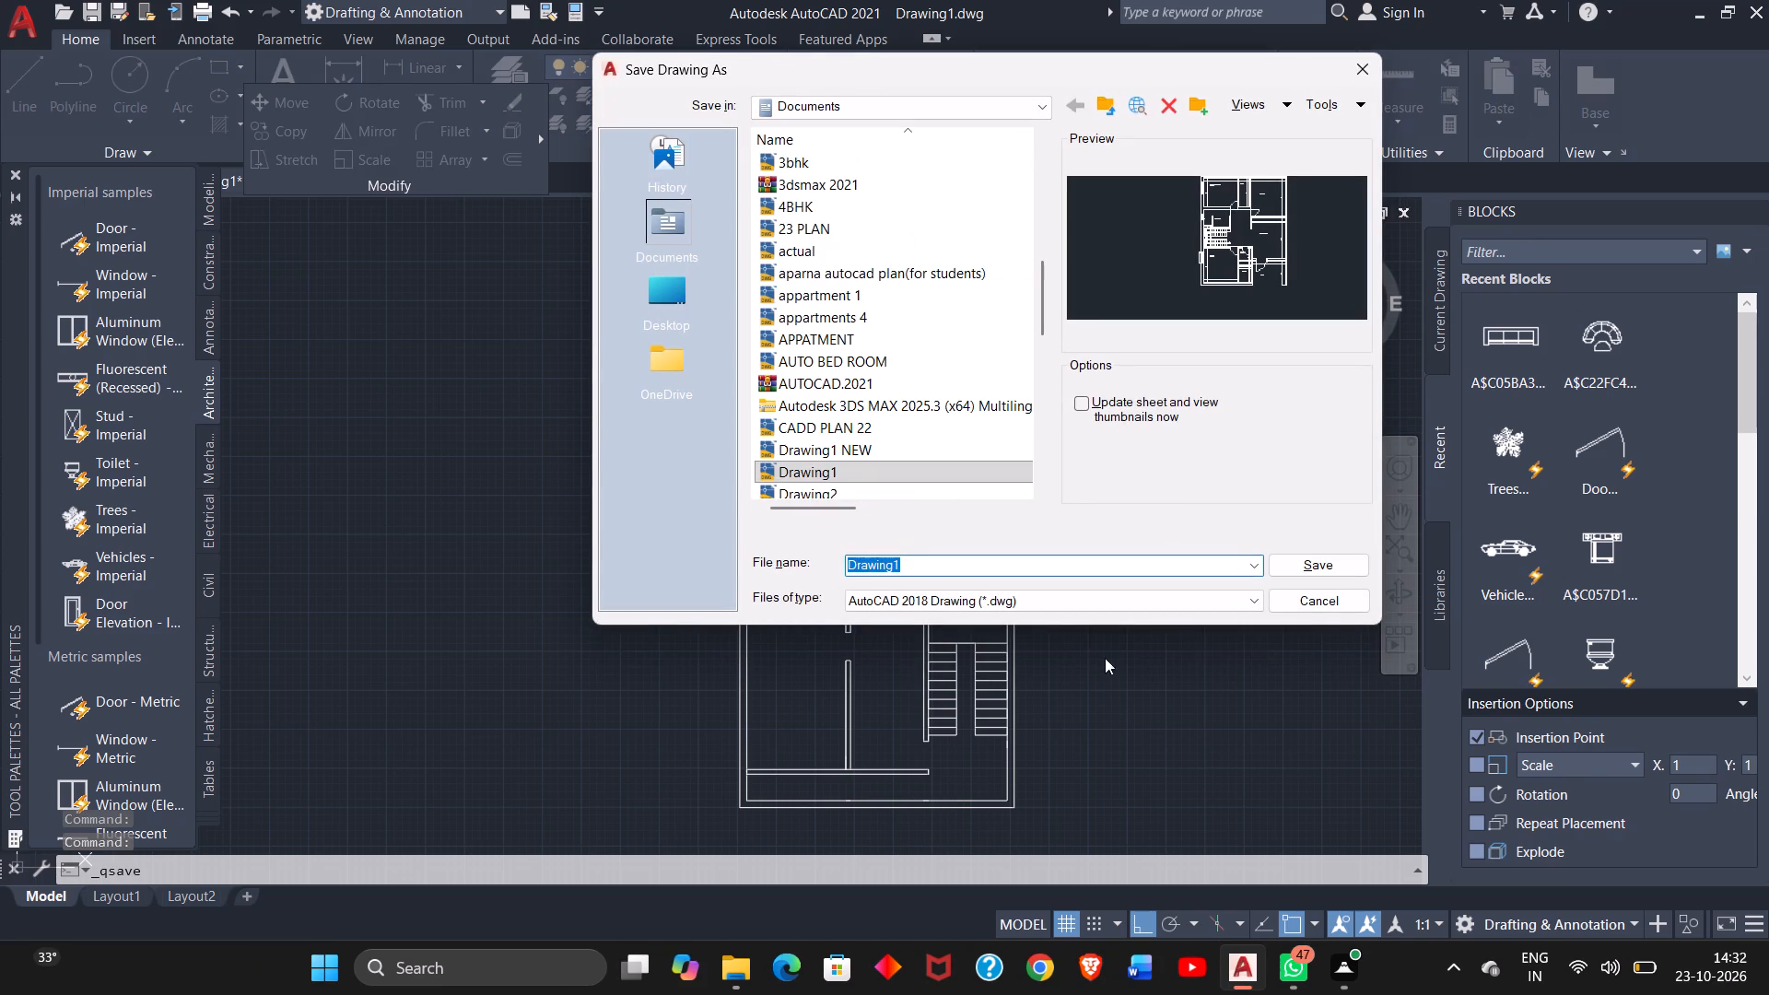
{"action": "left_click", "coordinate": [1321, 568]}
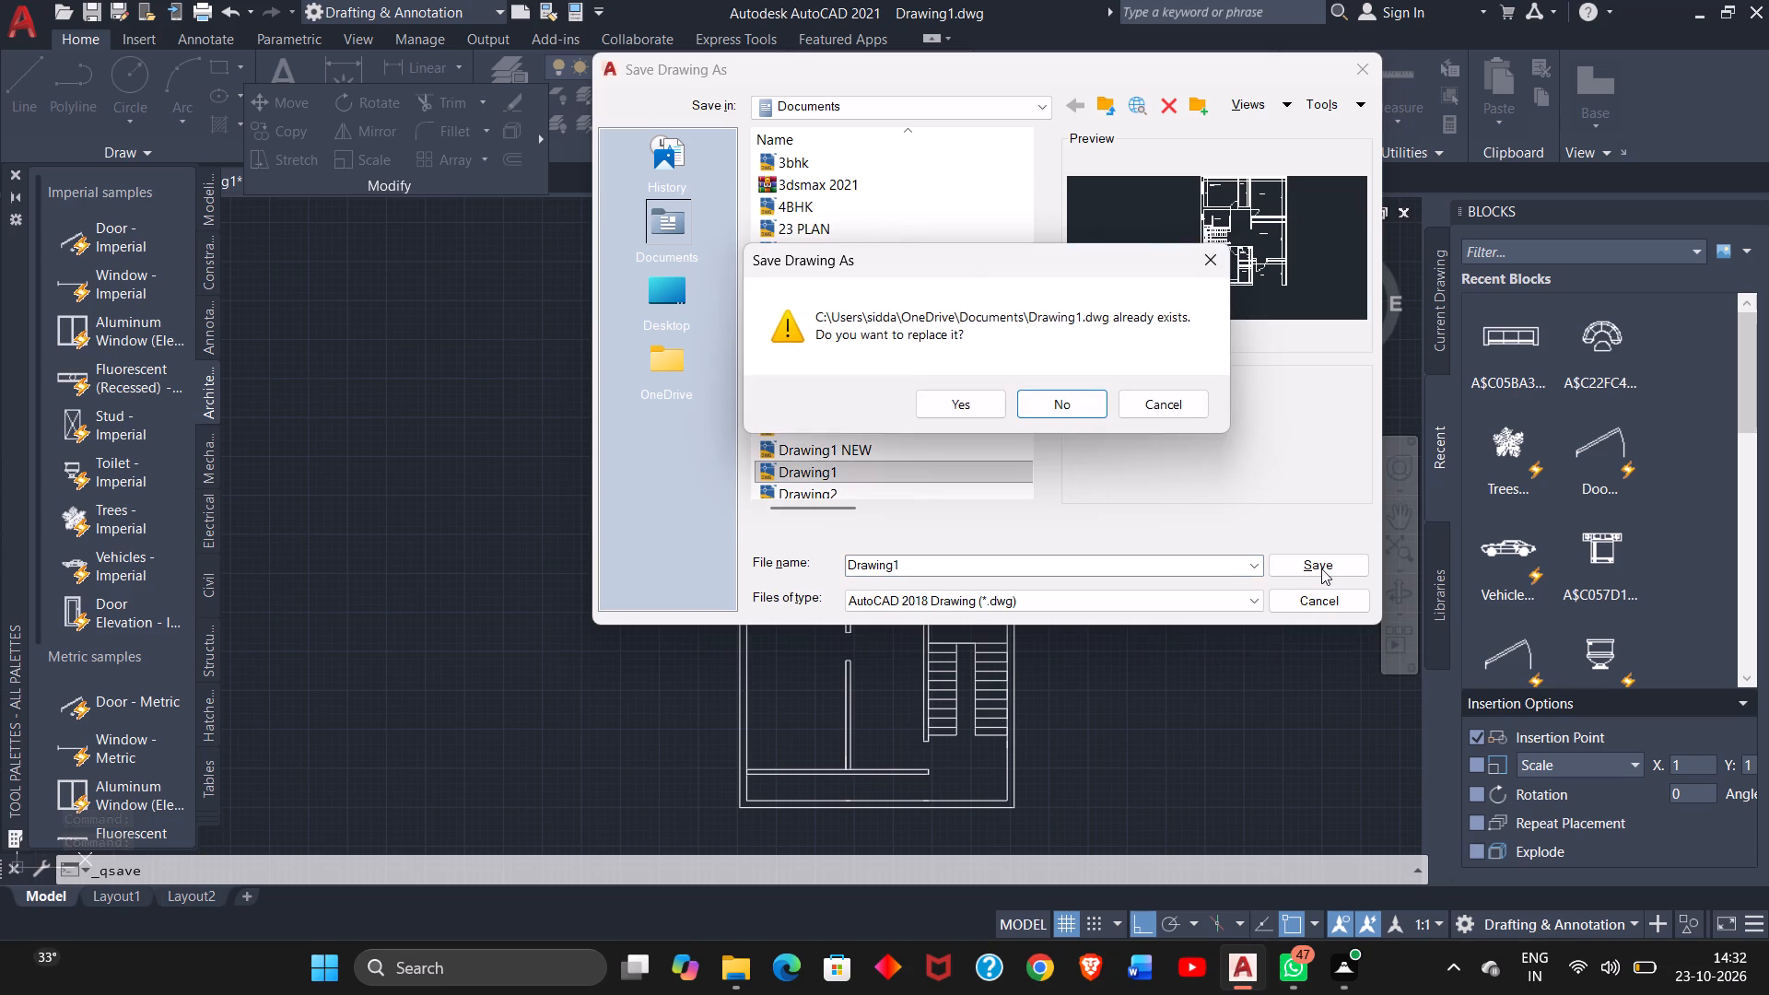
{"action": "left_click", "coordinate": [949, 400]}
{"action": "left_click", "coordinate": [949, 400]}
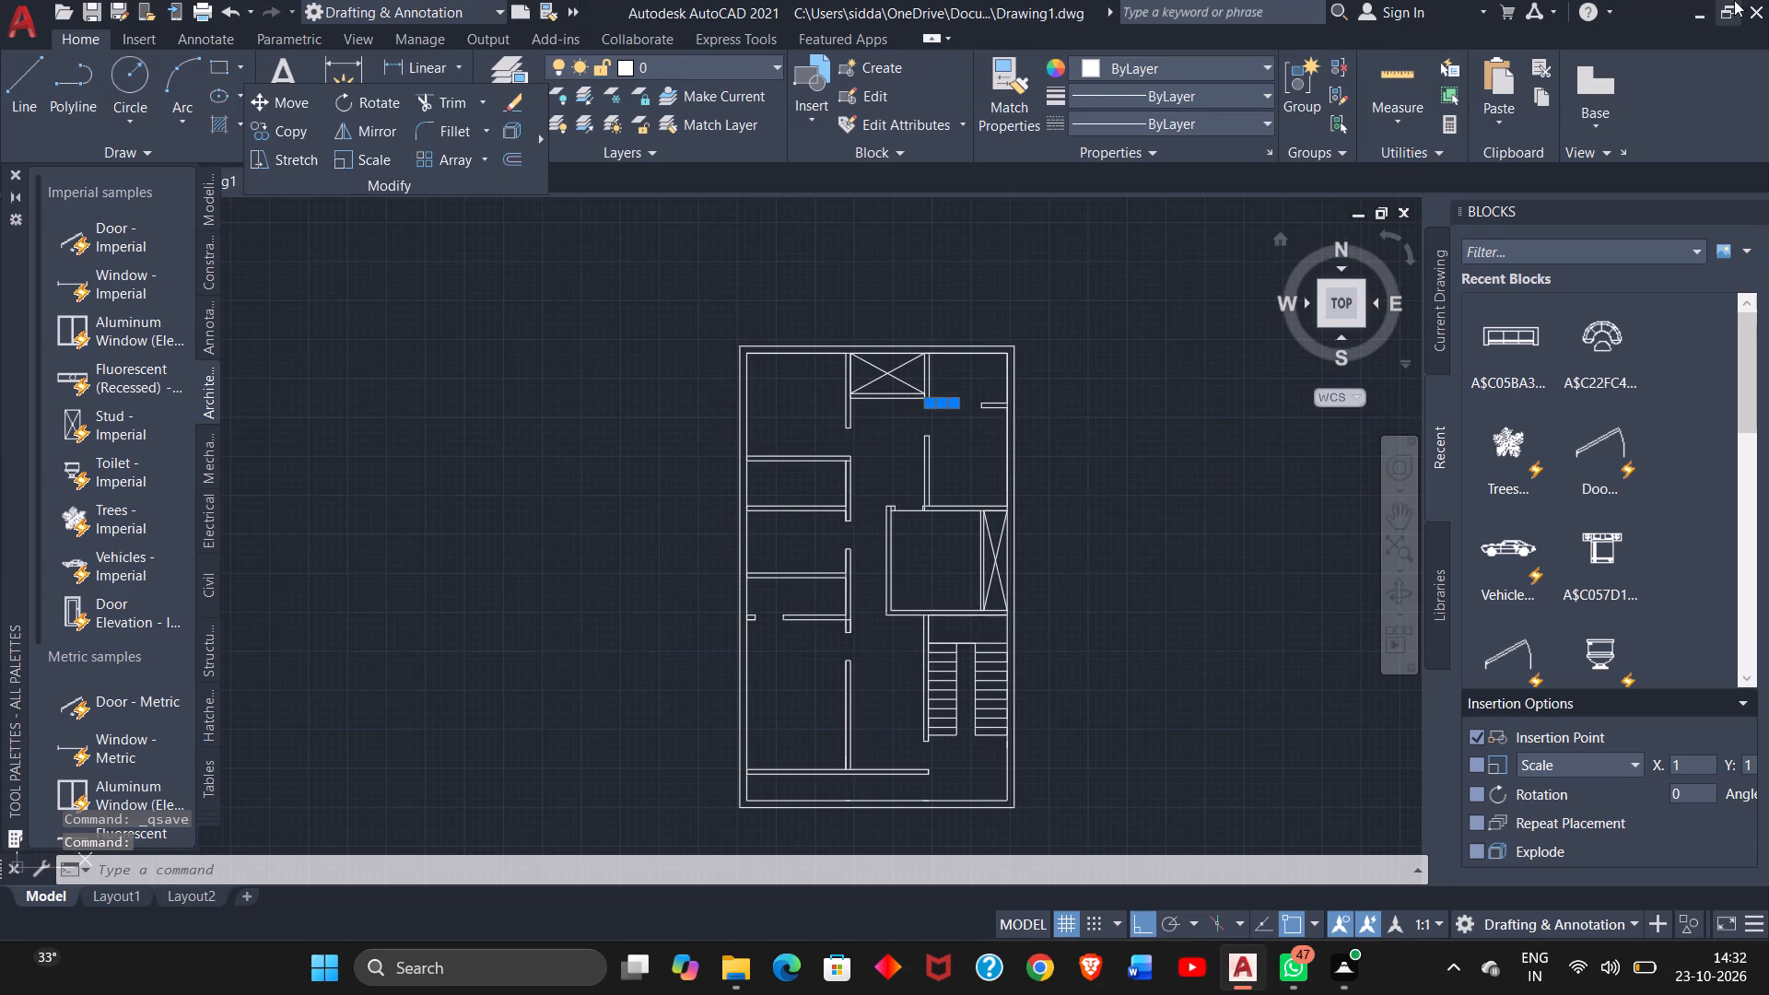
Close AutoCAD.
{"action": "left_click", "coordinate": [1768, 0]}
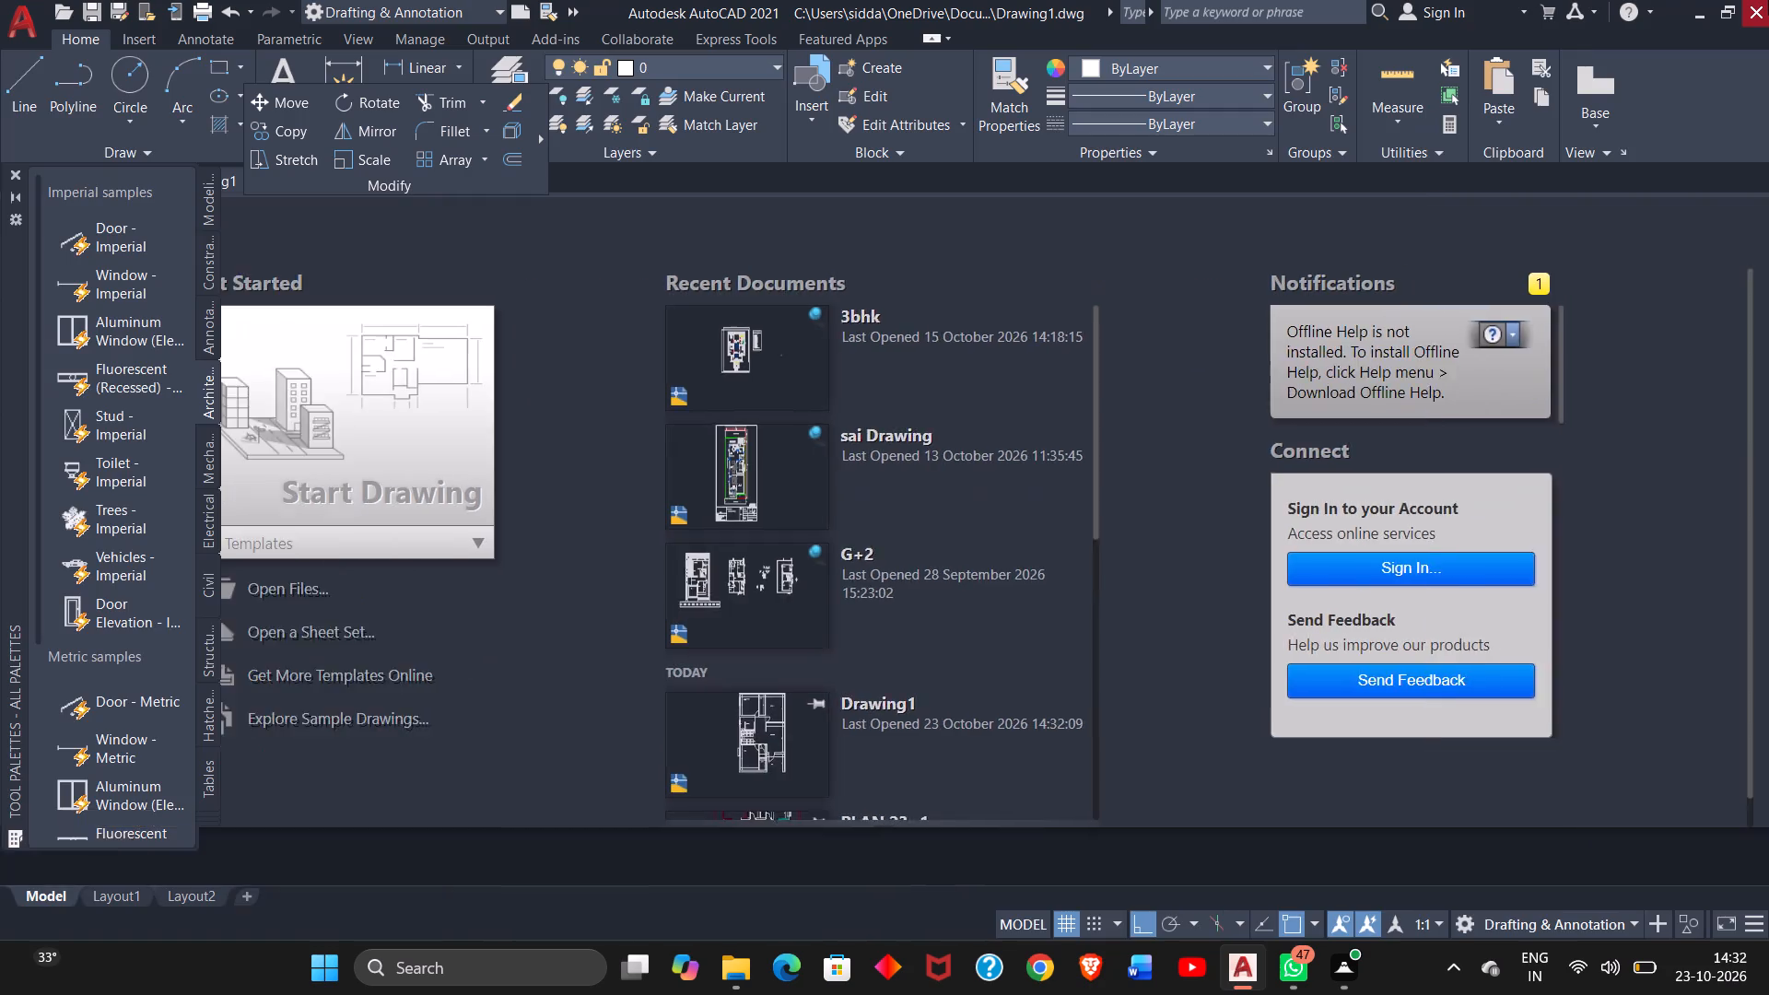
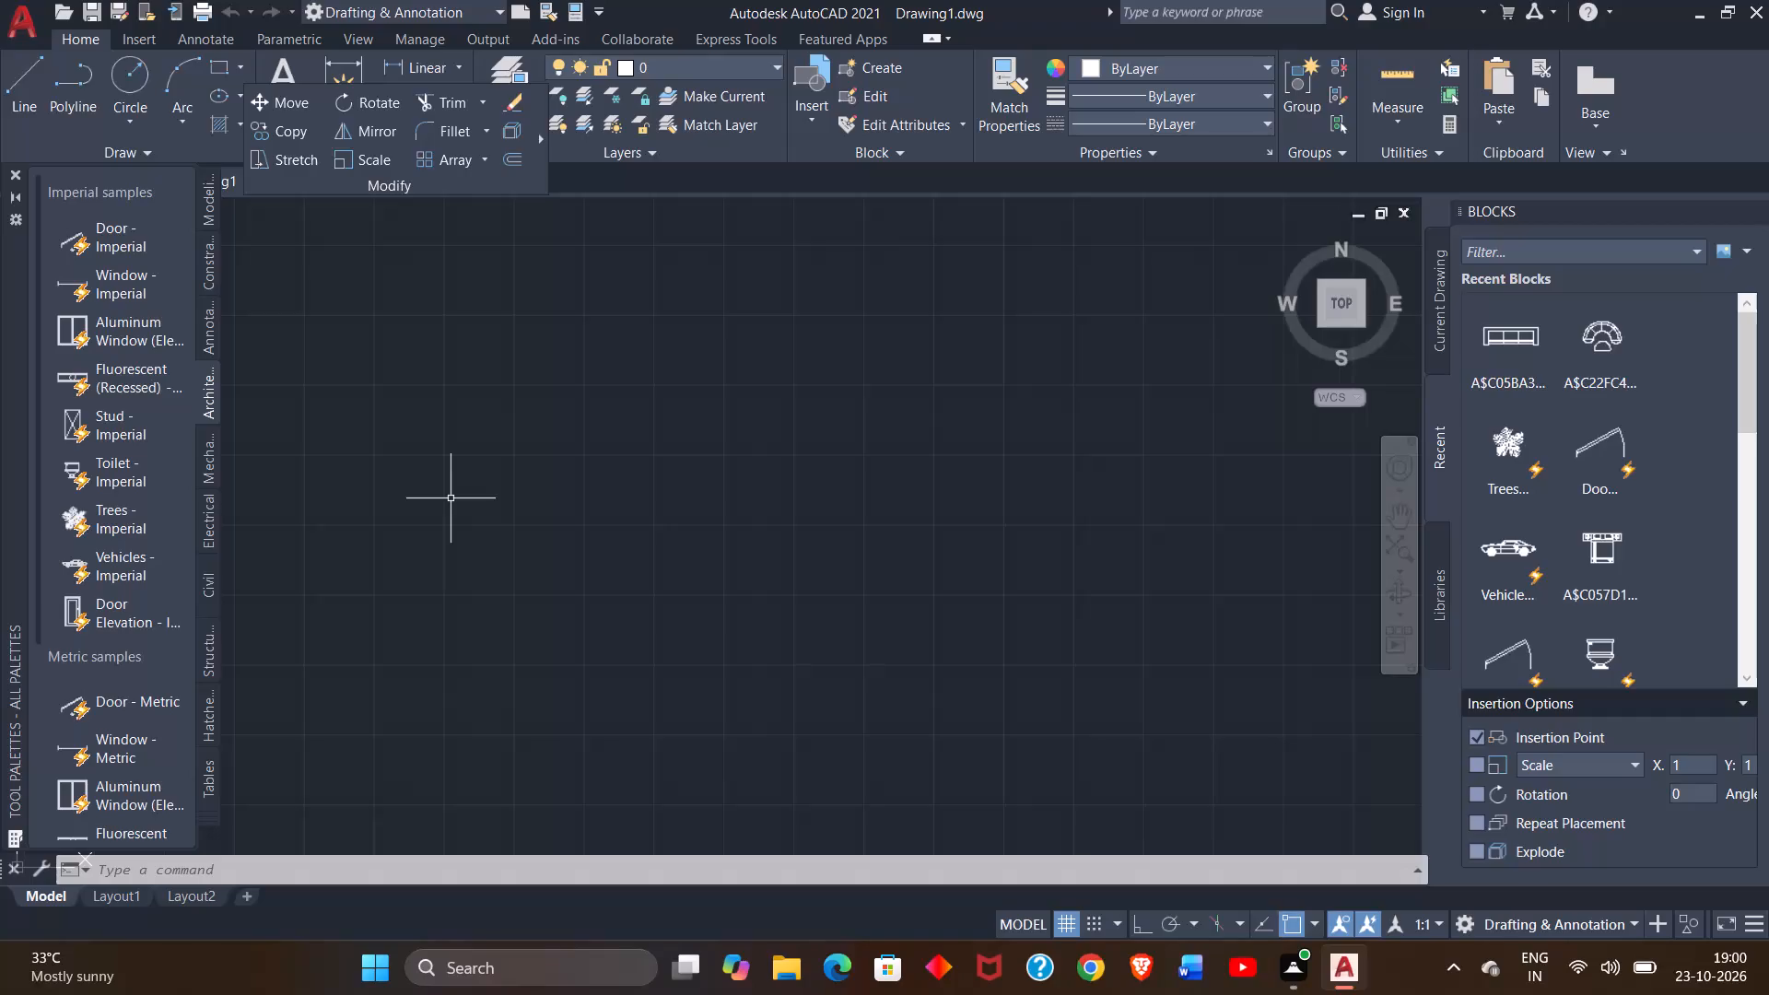
Open the recent drawing Drawing1.dwg containing the floor plan.
{"action": "left_click", "coordinate": [13, 95]}
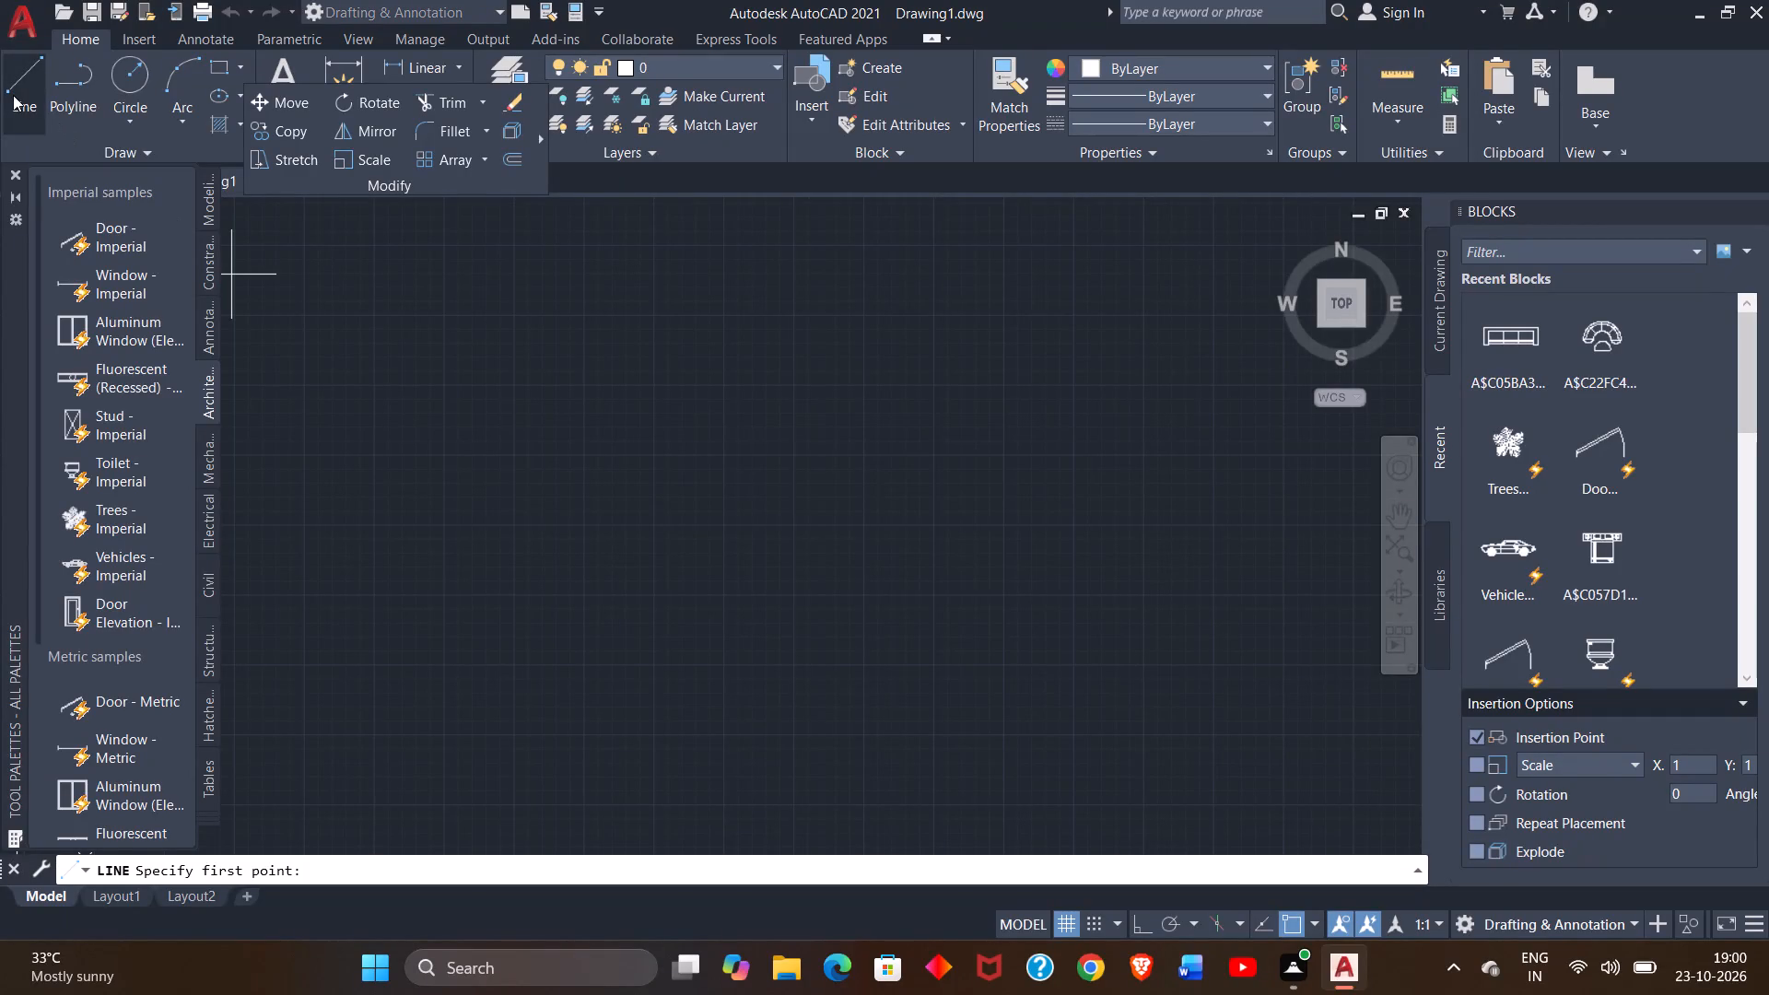
{"action": "left_click", "coordinate": [16, 9]}
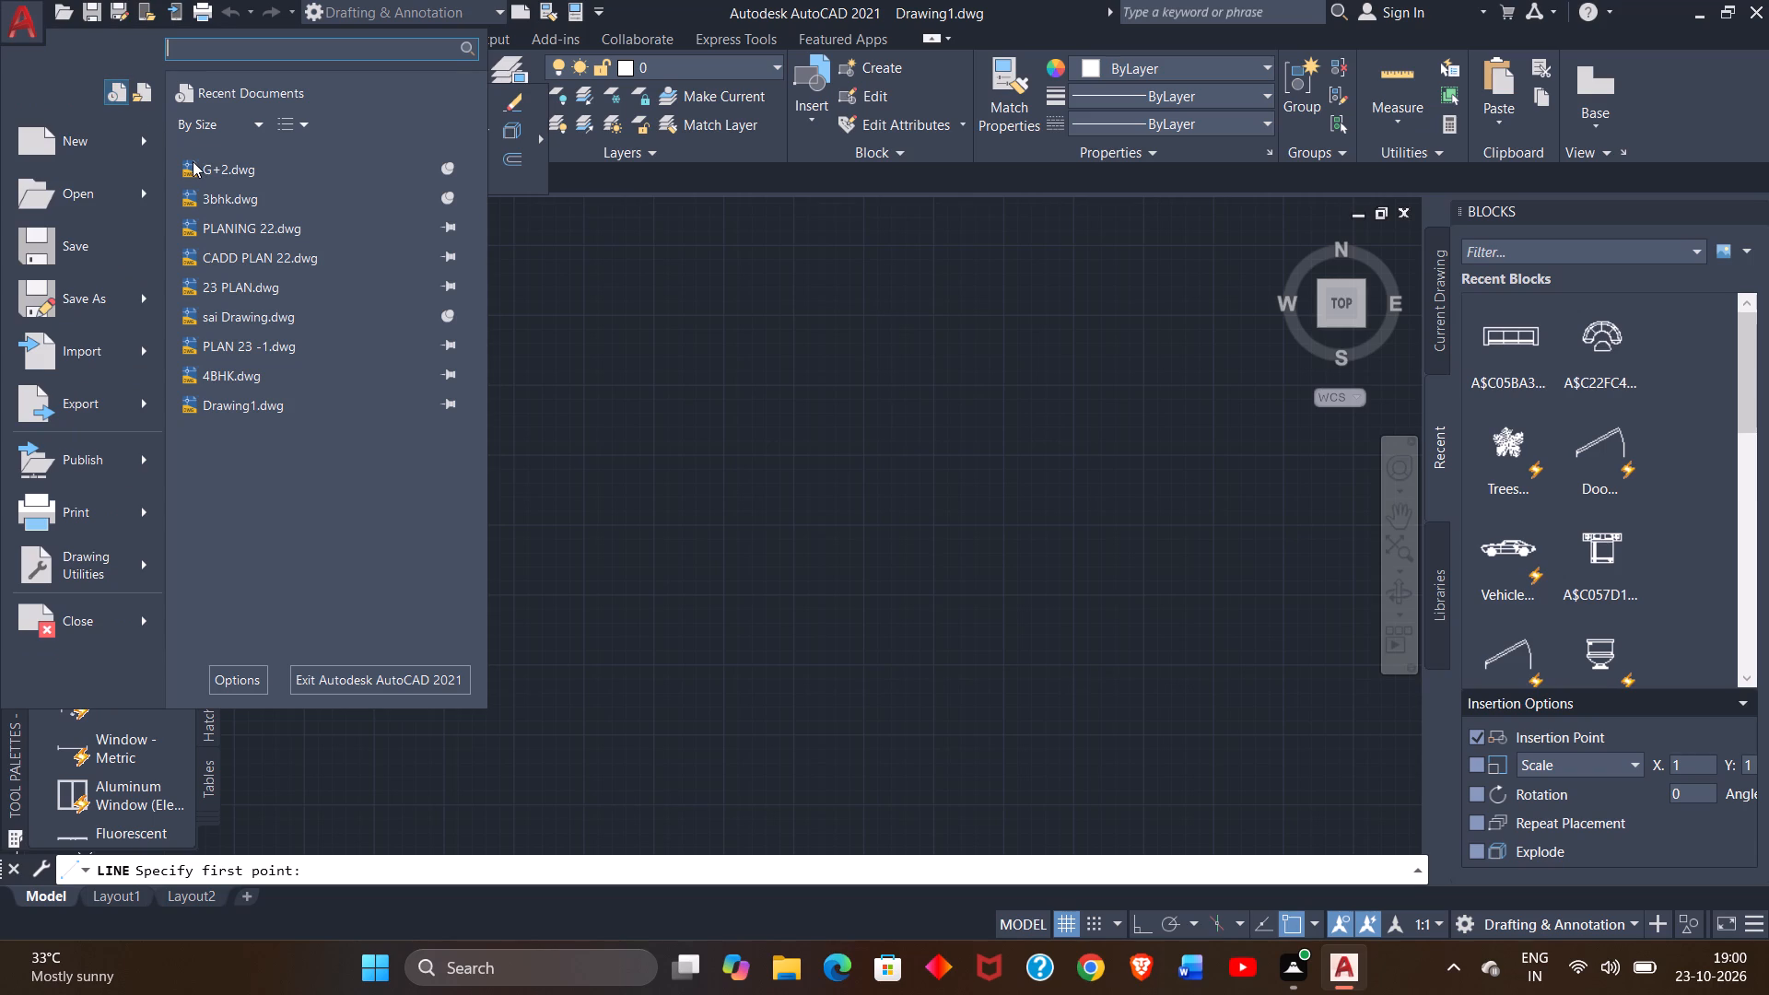
{"action": "left_click", "coordinate": [226, 403]}
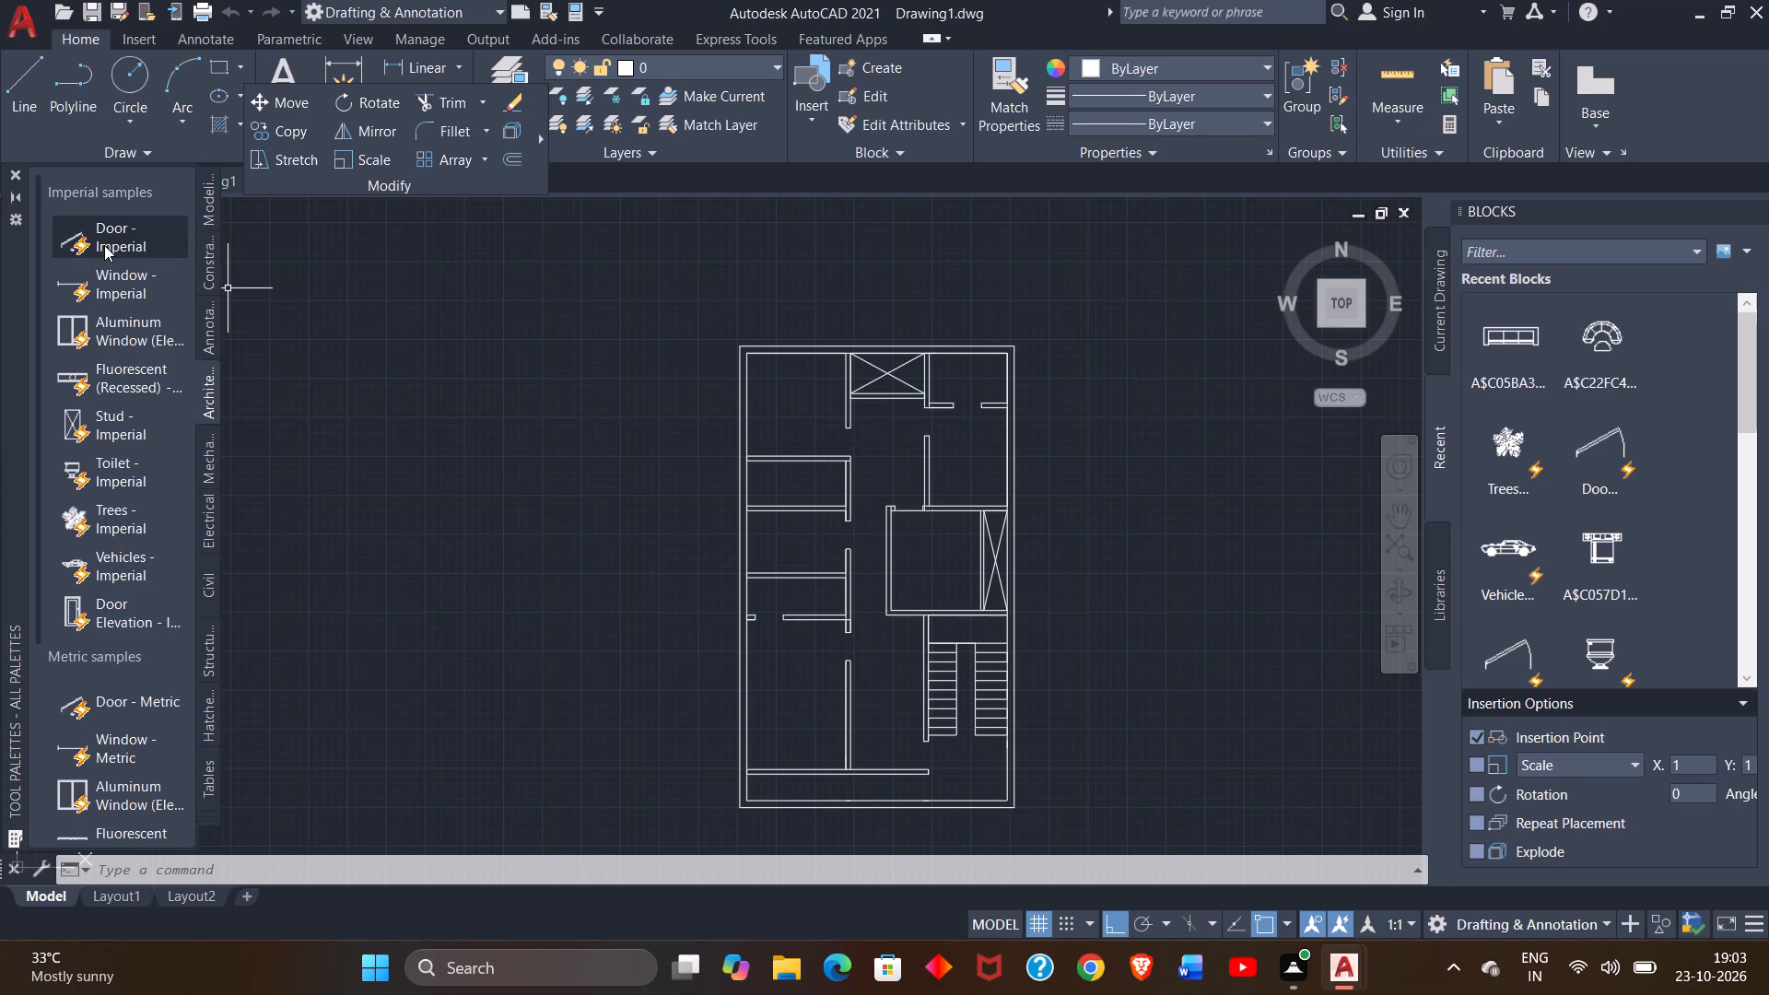
Insert the Door - Imperial block in the empty space to the left of the floor plan.
{"action": "left_click_drag", "start_coordinate": [105, 245], "coordinate": [500, 391]}
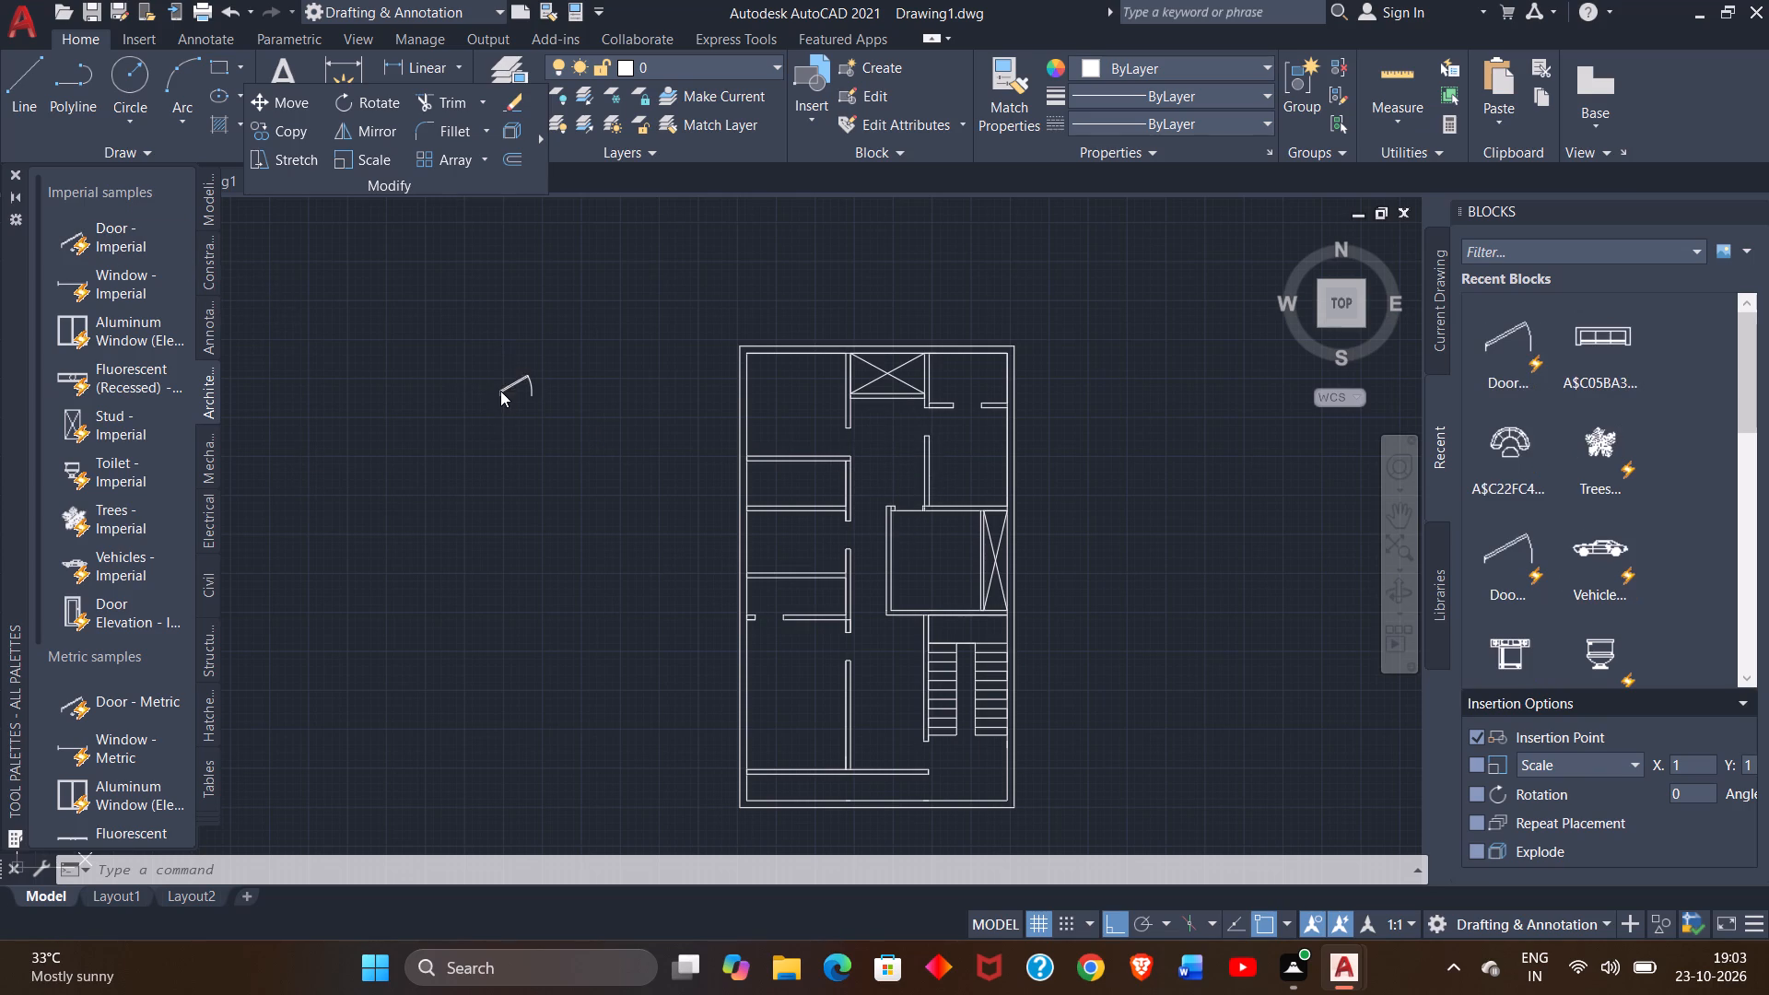
{"action": "scroll", "coordinate": [500, 391], "scroll_direction": "up", "scroll_amount": 2, "text": "ctrl"}
{"action": "left_click", "coordinate": [500, 391]}
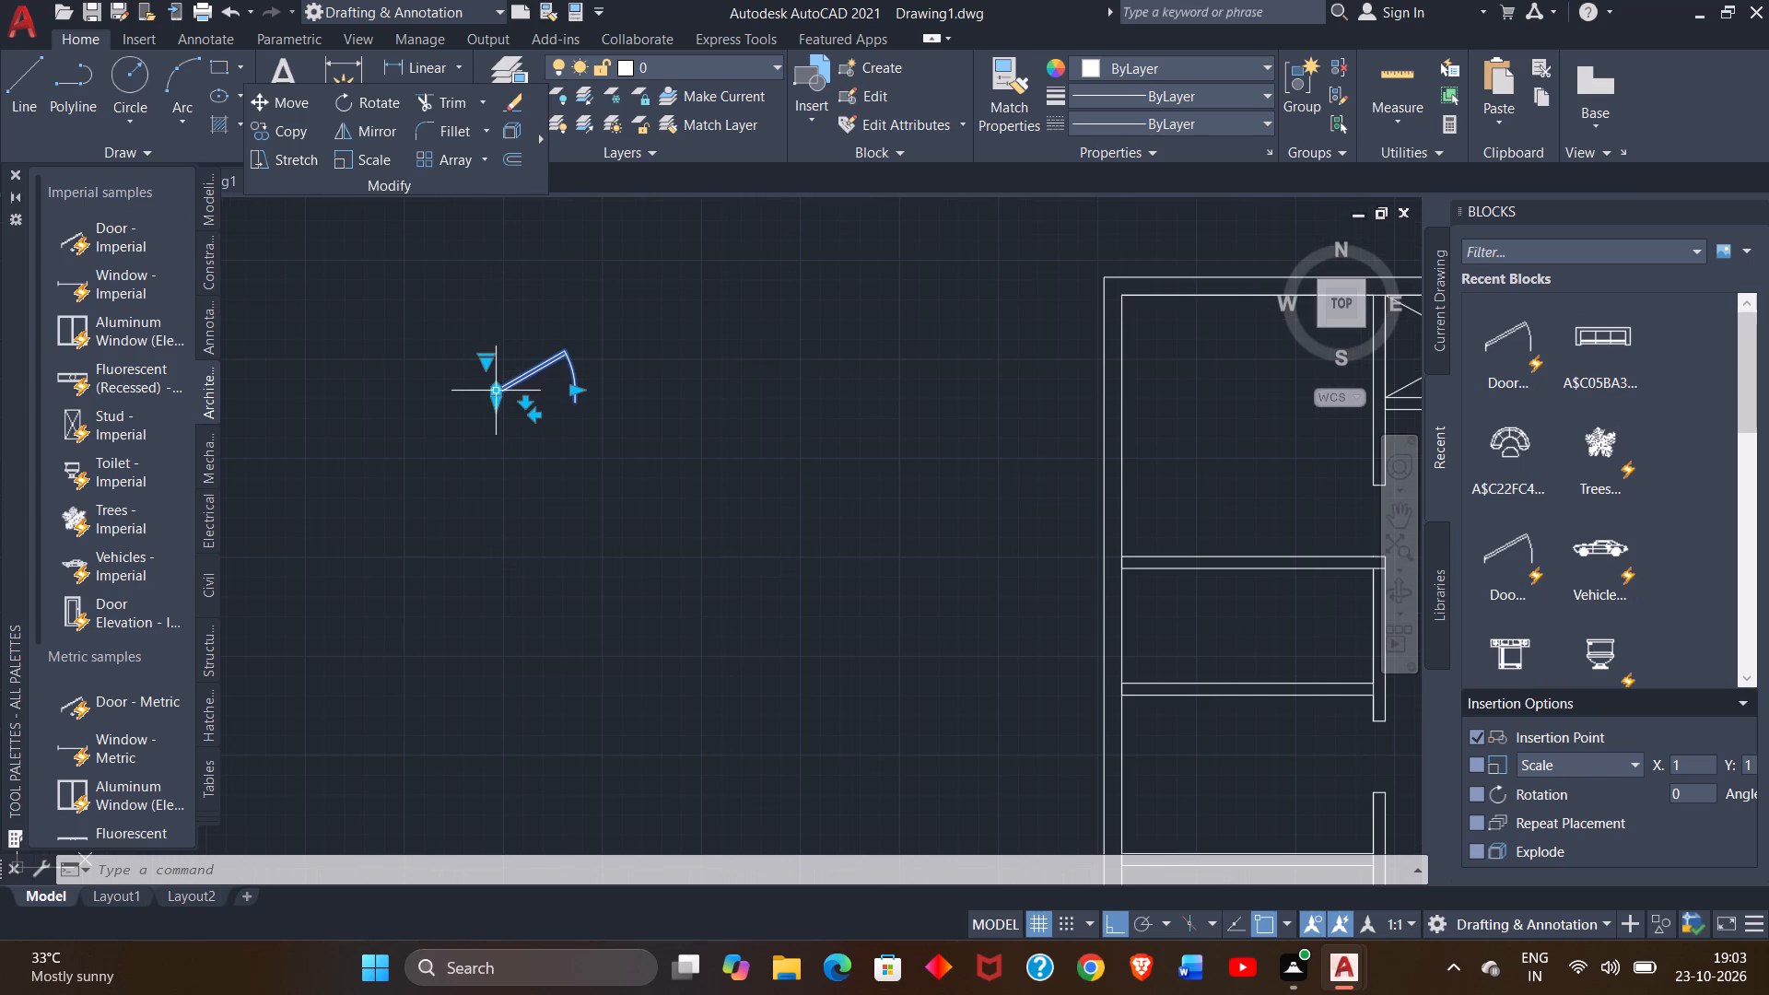
Set the inserted door block's opening angle to Open 90º.
{"action": "left_click", "coordinate": [486, 365]}
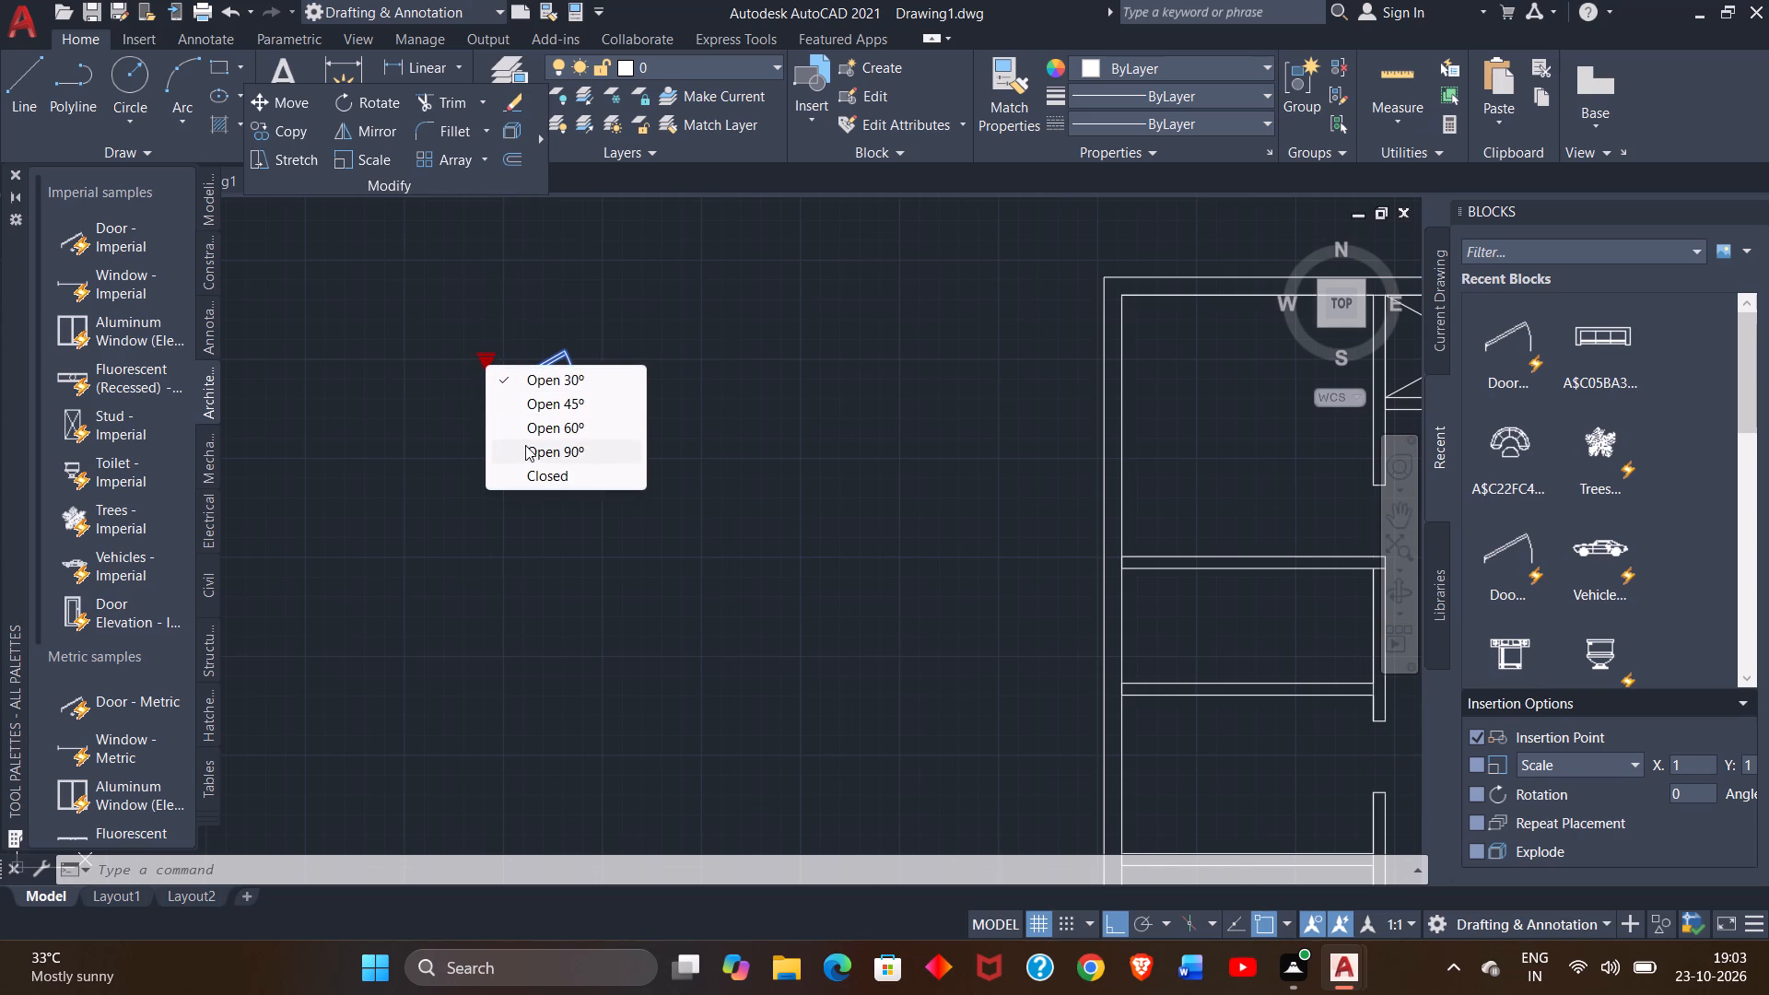
{"action": "left_click", "coordinate": [525, 447]}
{"action": "scroll", "coordinate": [515, 430], "scroll_direction": "down", "scroll_amount": 1, "text": "ctrl"}
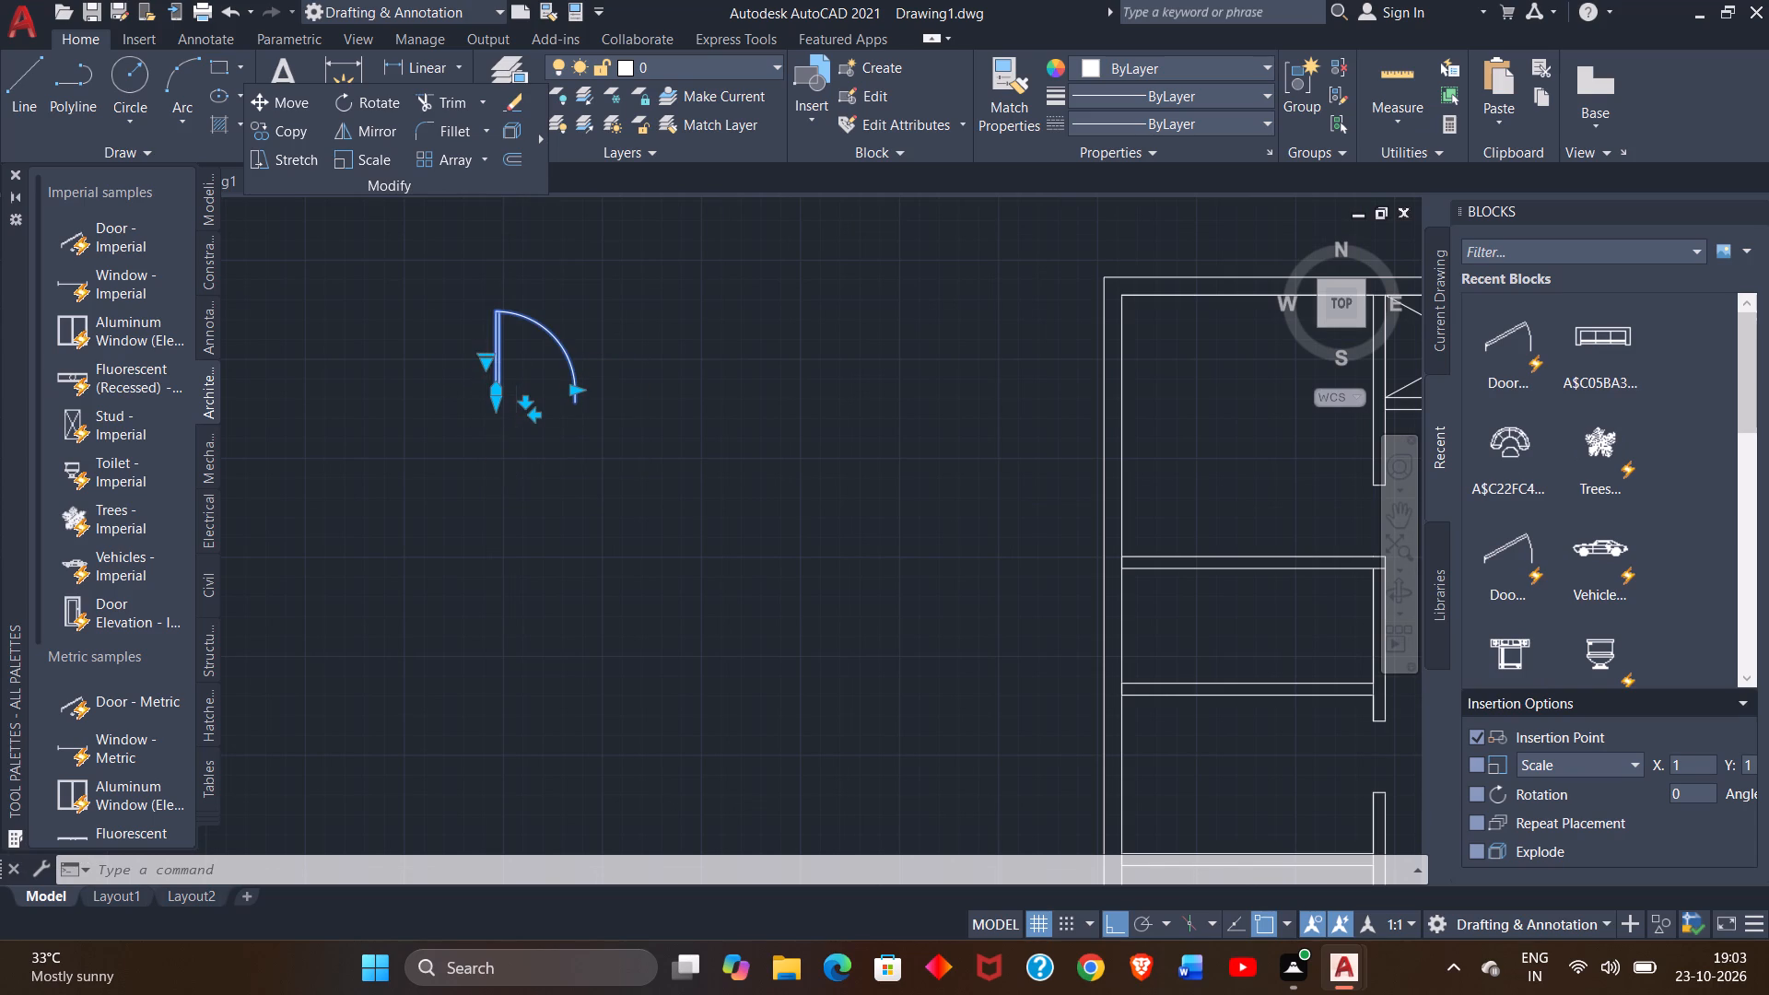
{"action": "right_click", "coordinate": [461, 459]}
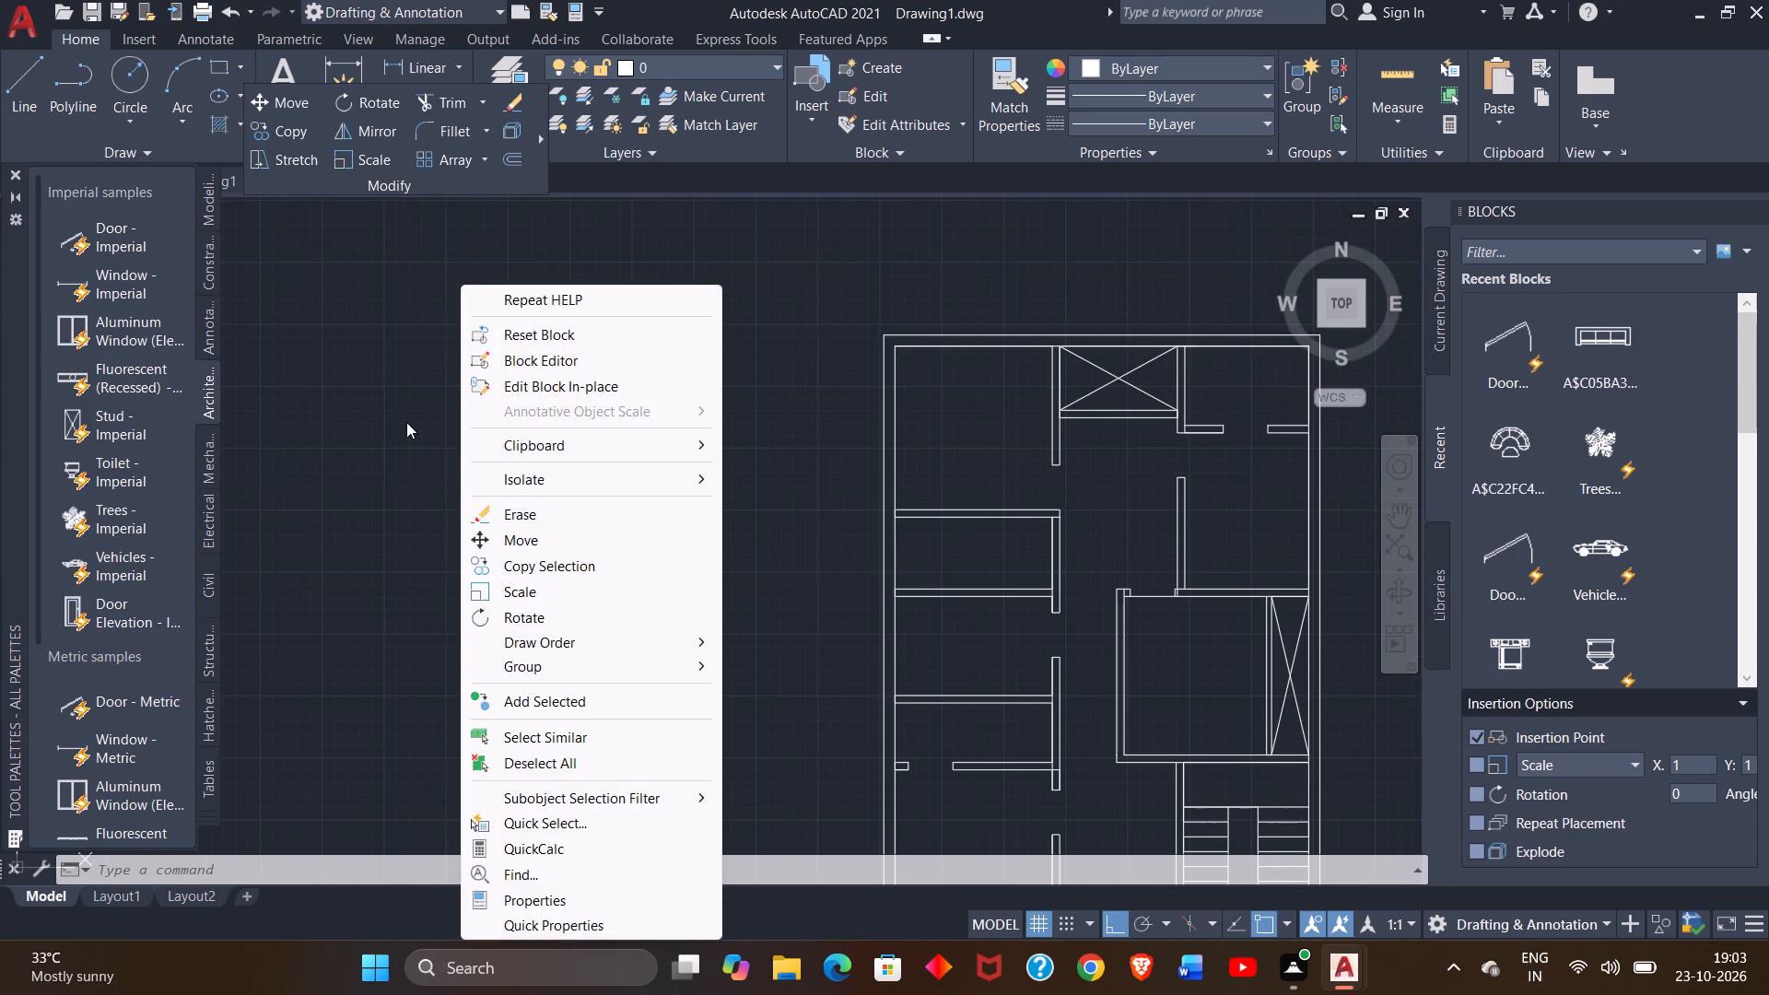
{"action": "triple_click", "coordinate": [403, 418]}
{"action": "double_click", "coordinate": [403, 418]}
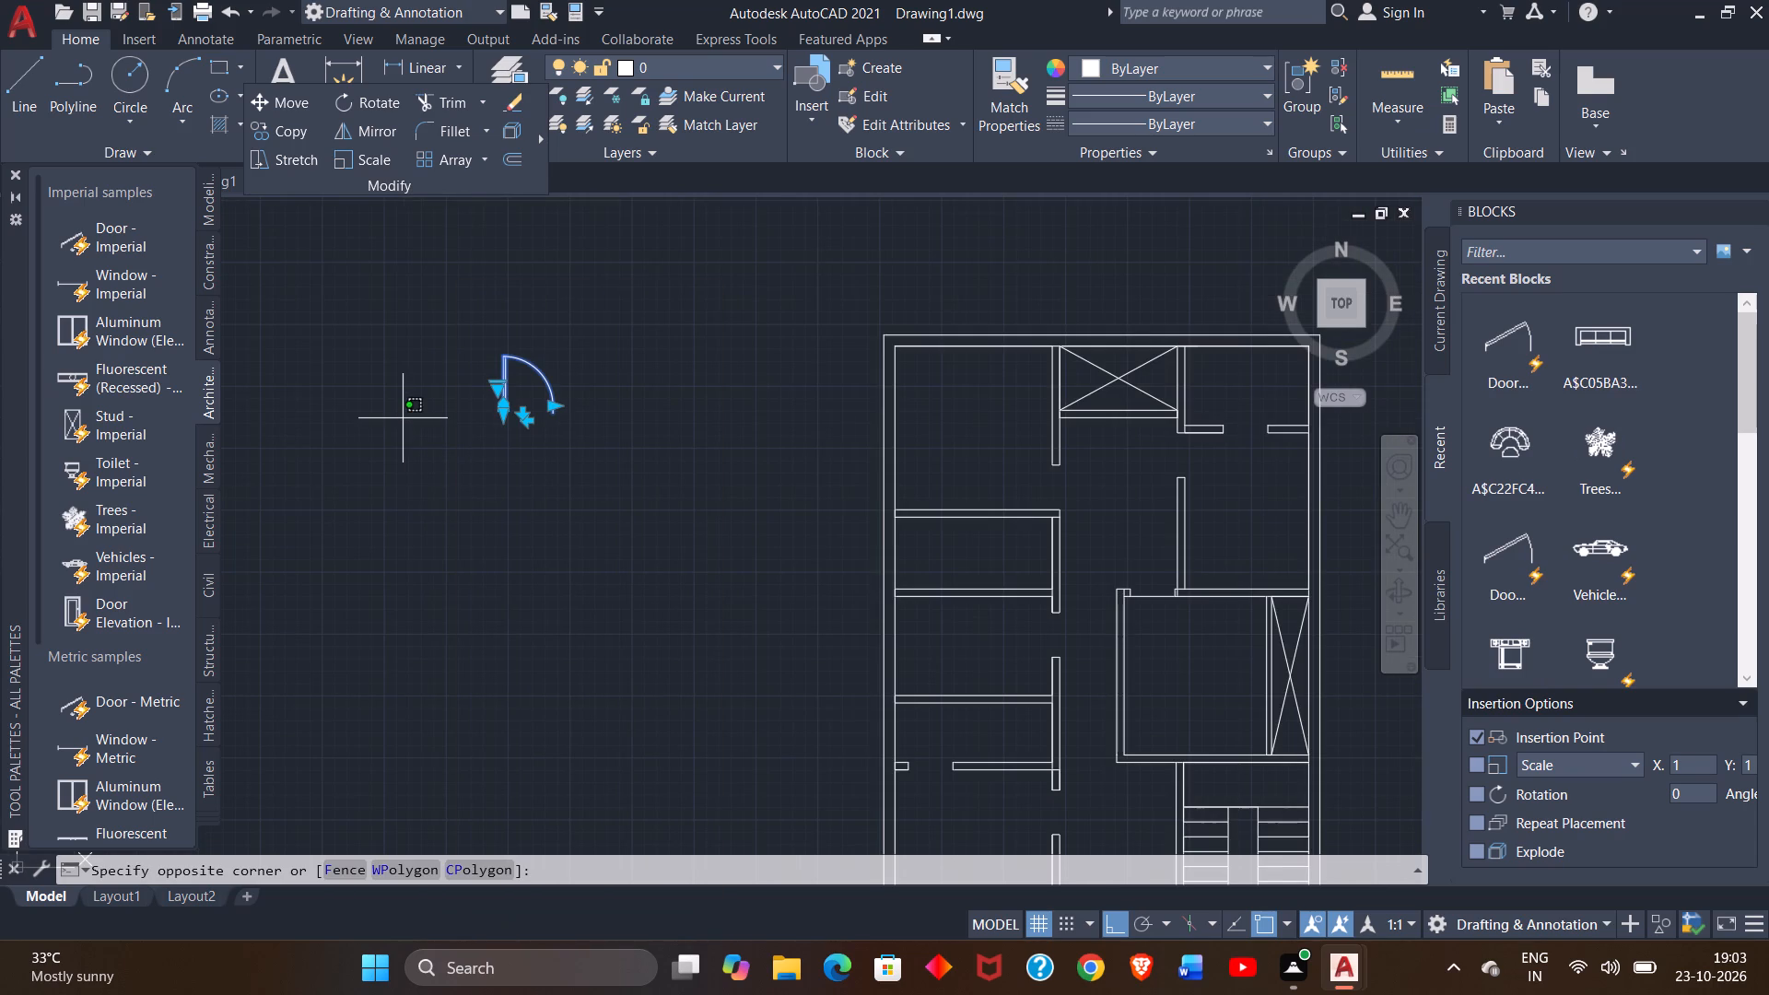
{"action": "left_click", "coordinate": [424, 458]}
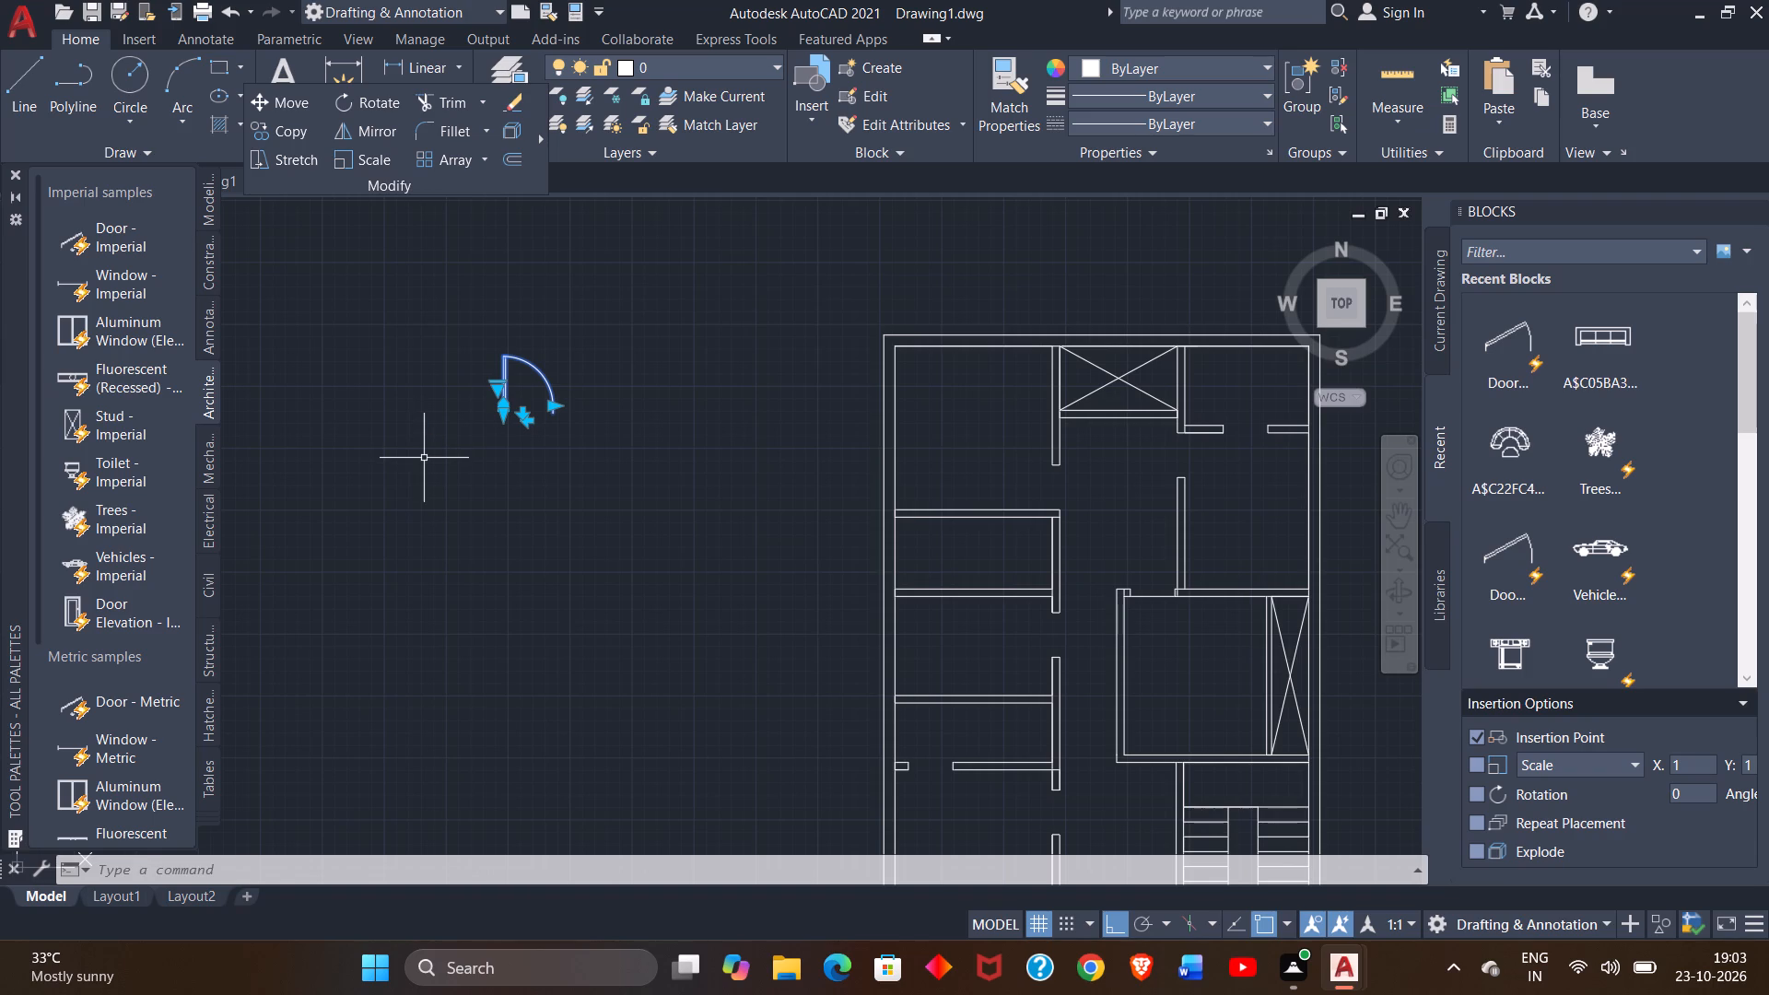
Copy the door from its lower hinge-side endpoint to the left jamb of the opening in the central room's top wall.
{"action": "scroll", "coordinate": [521, 376], "scroll_direction": "up", "scroll_amount": 2, "text": "ctrl"}
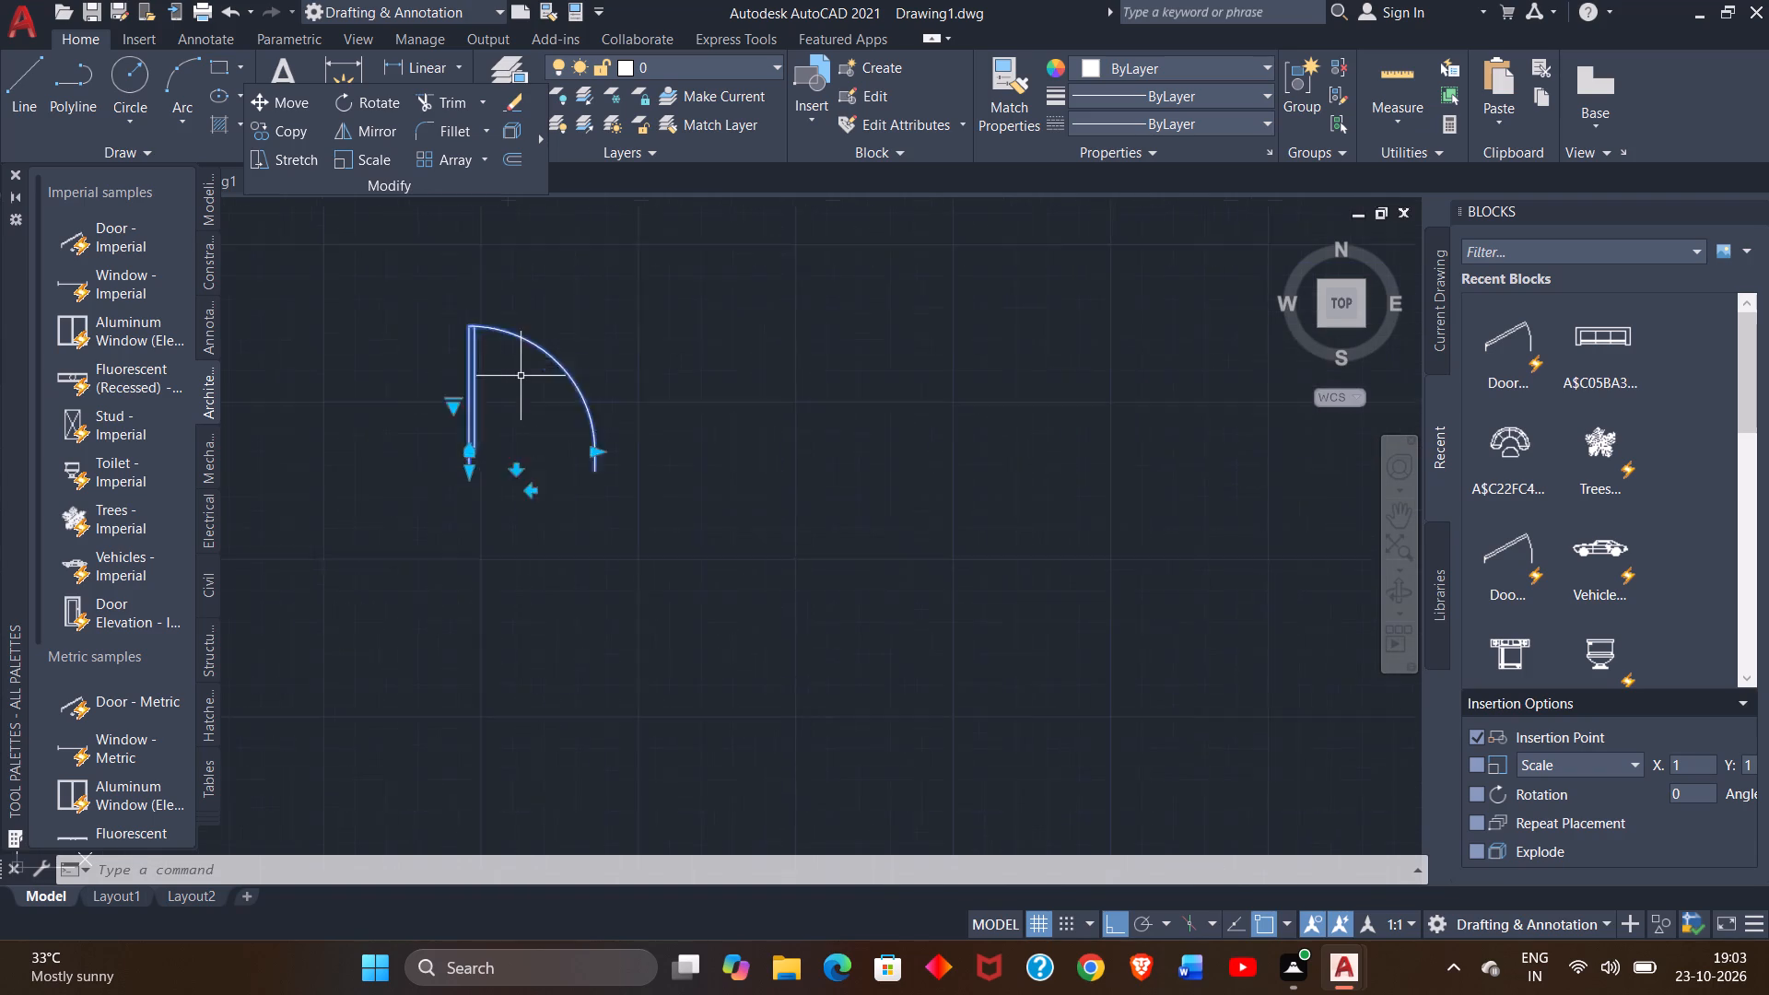
{"action": "scroll", "coordinate": [521, 376], "scroll_direction": "up", "scroll_amount": 1, "text": "ctrl"}
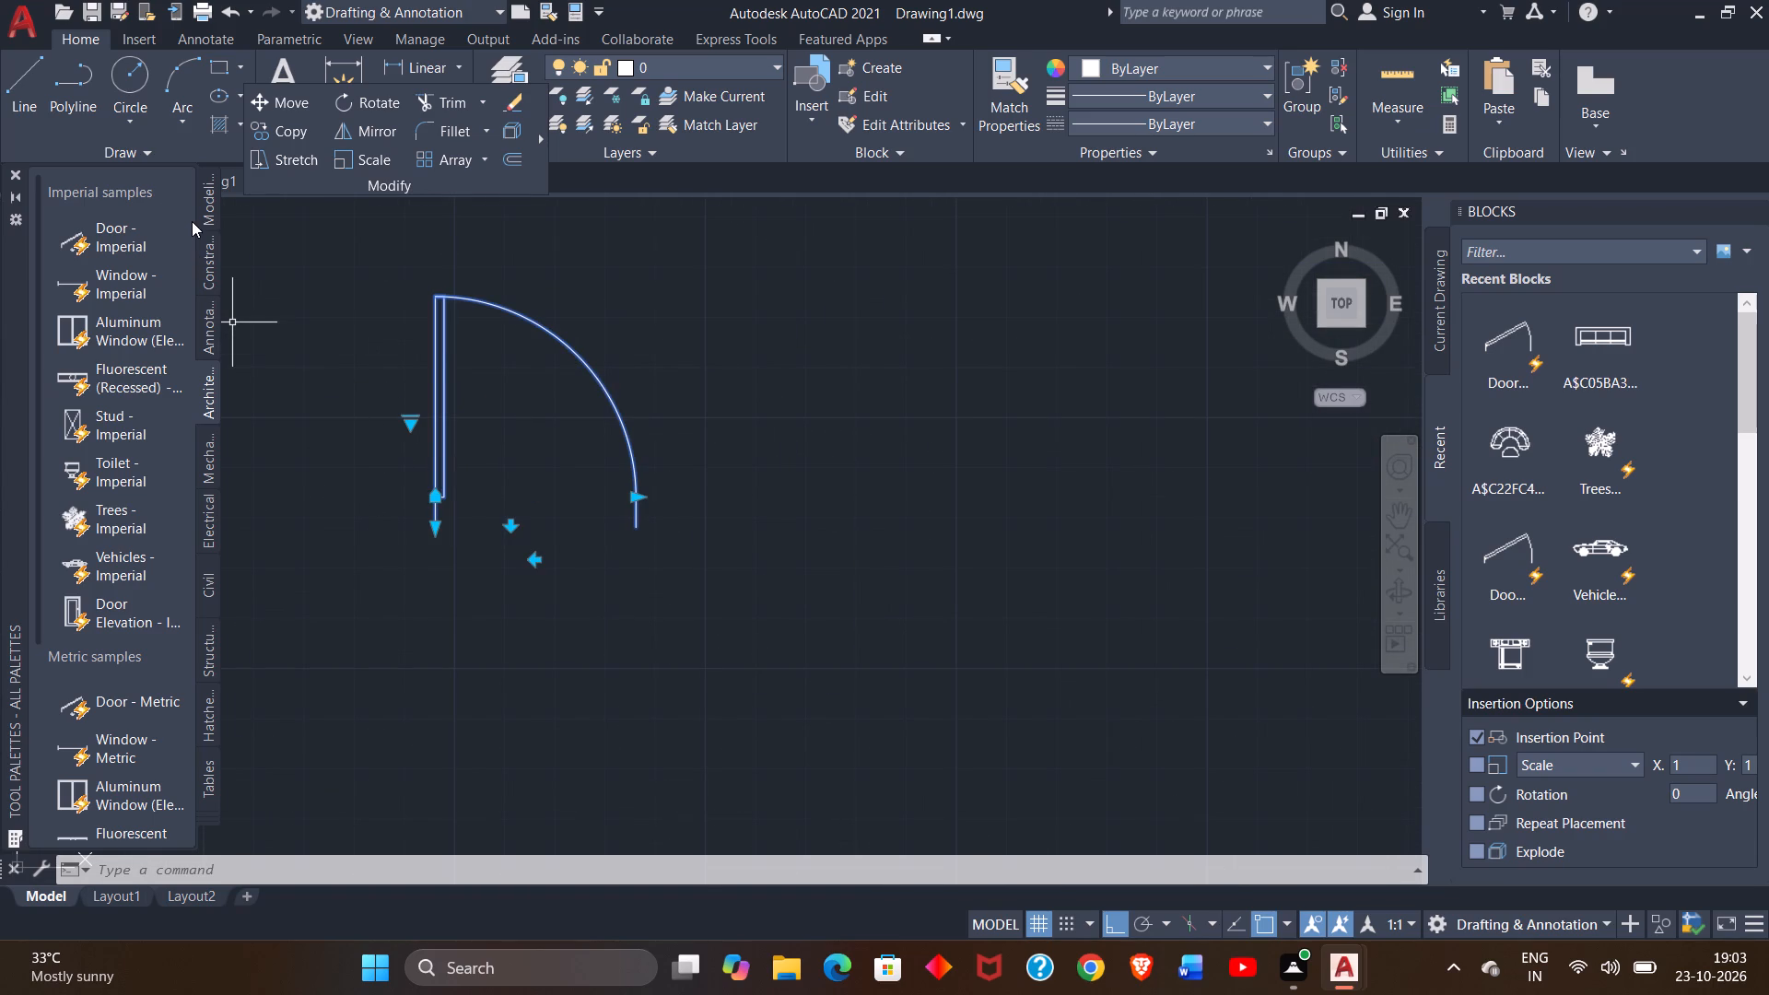
{"action": "left_click", "coordinate": [278, 131]}
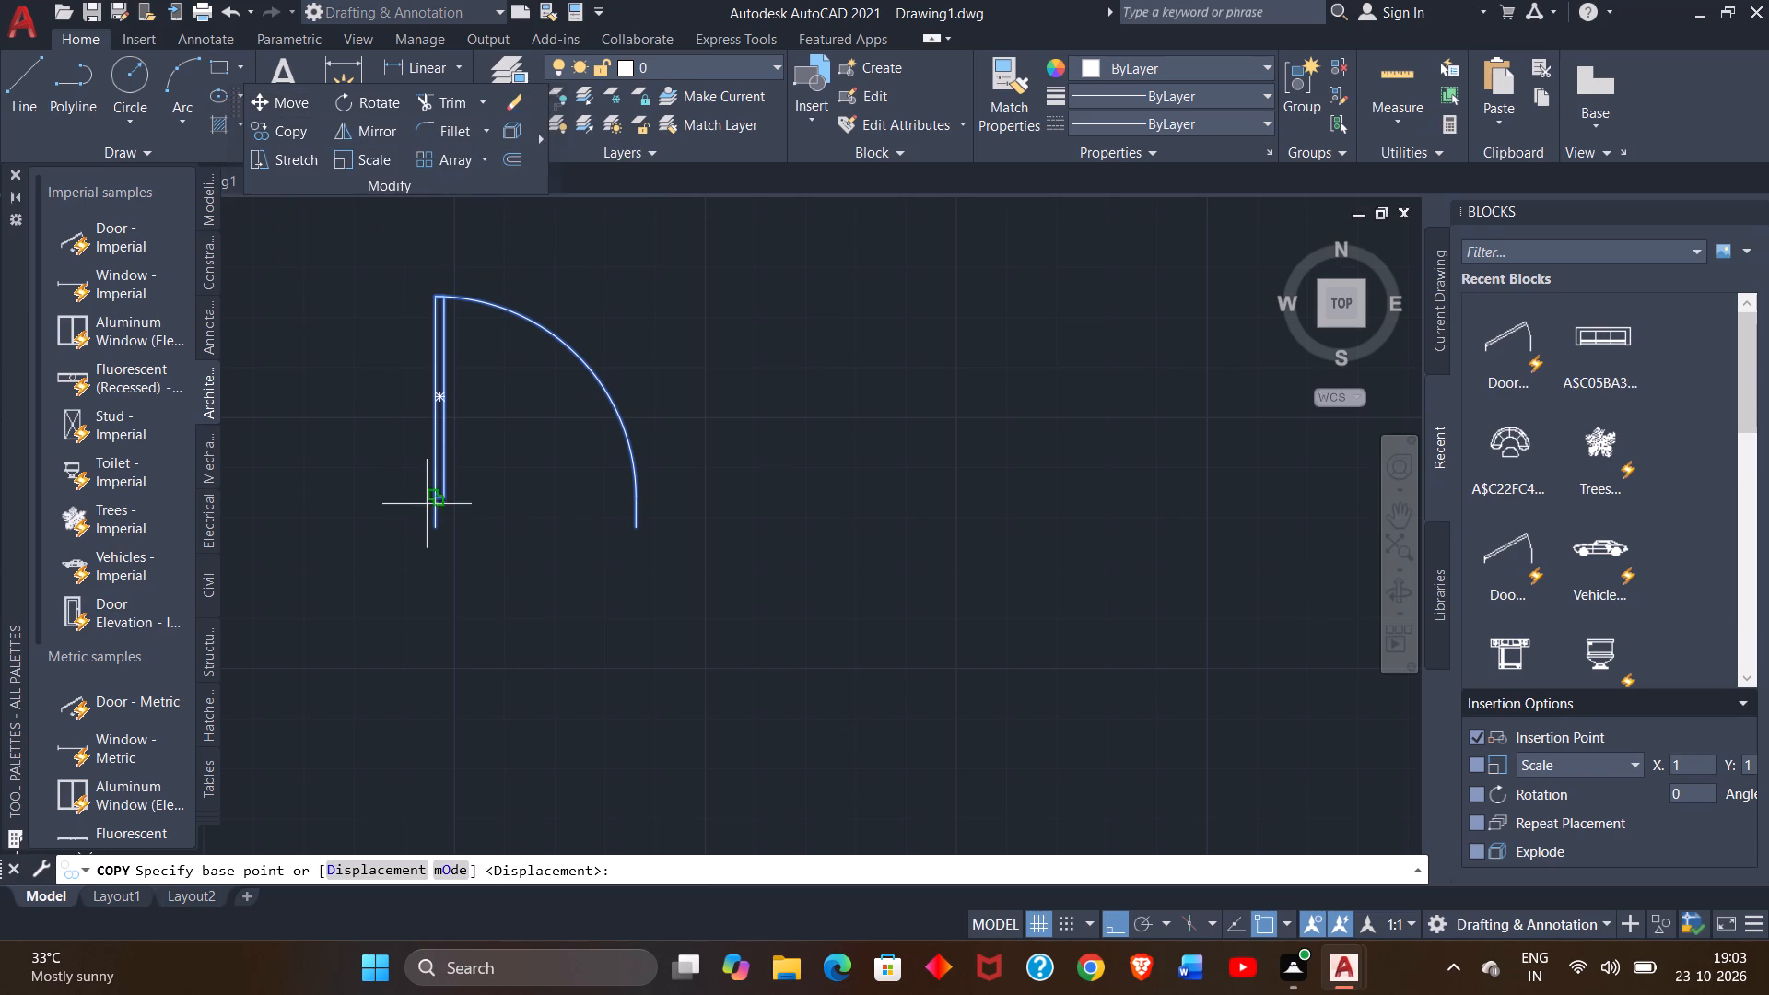
{"action": "left_click", "coordinate": [430, 533]}
{"action": "scroll", "coordinate": [549, 562], "scroll_direction": "down", "scroll_amount": 1, "text": "ctrl"}
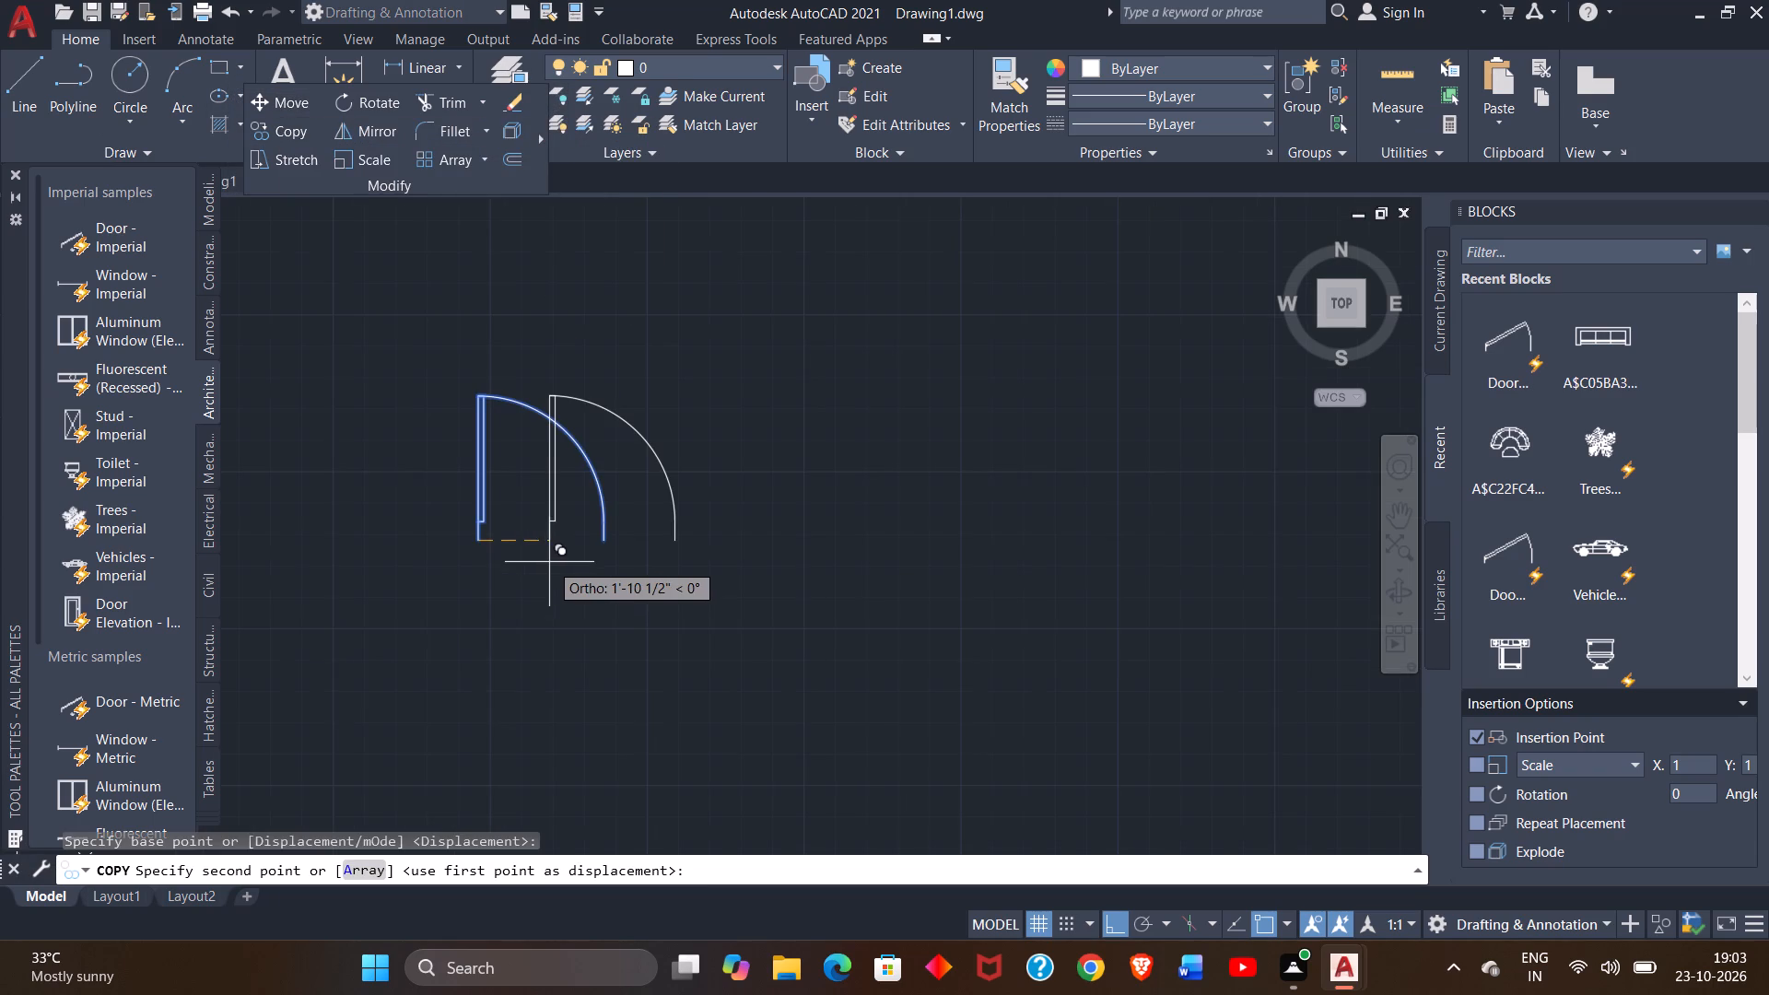
{"action": "scroll", "coordinate": [549, 562], "scroll_direction": "down", "scroll_amount": 2, "text": "ctrl"}
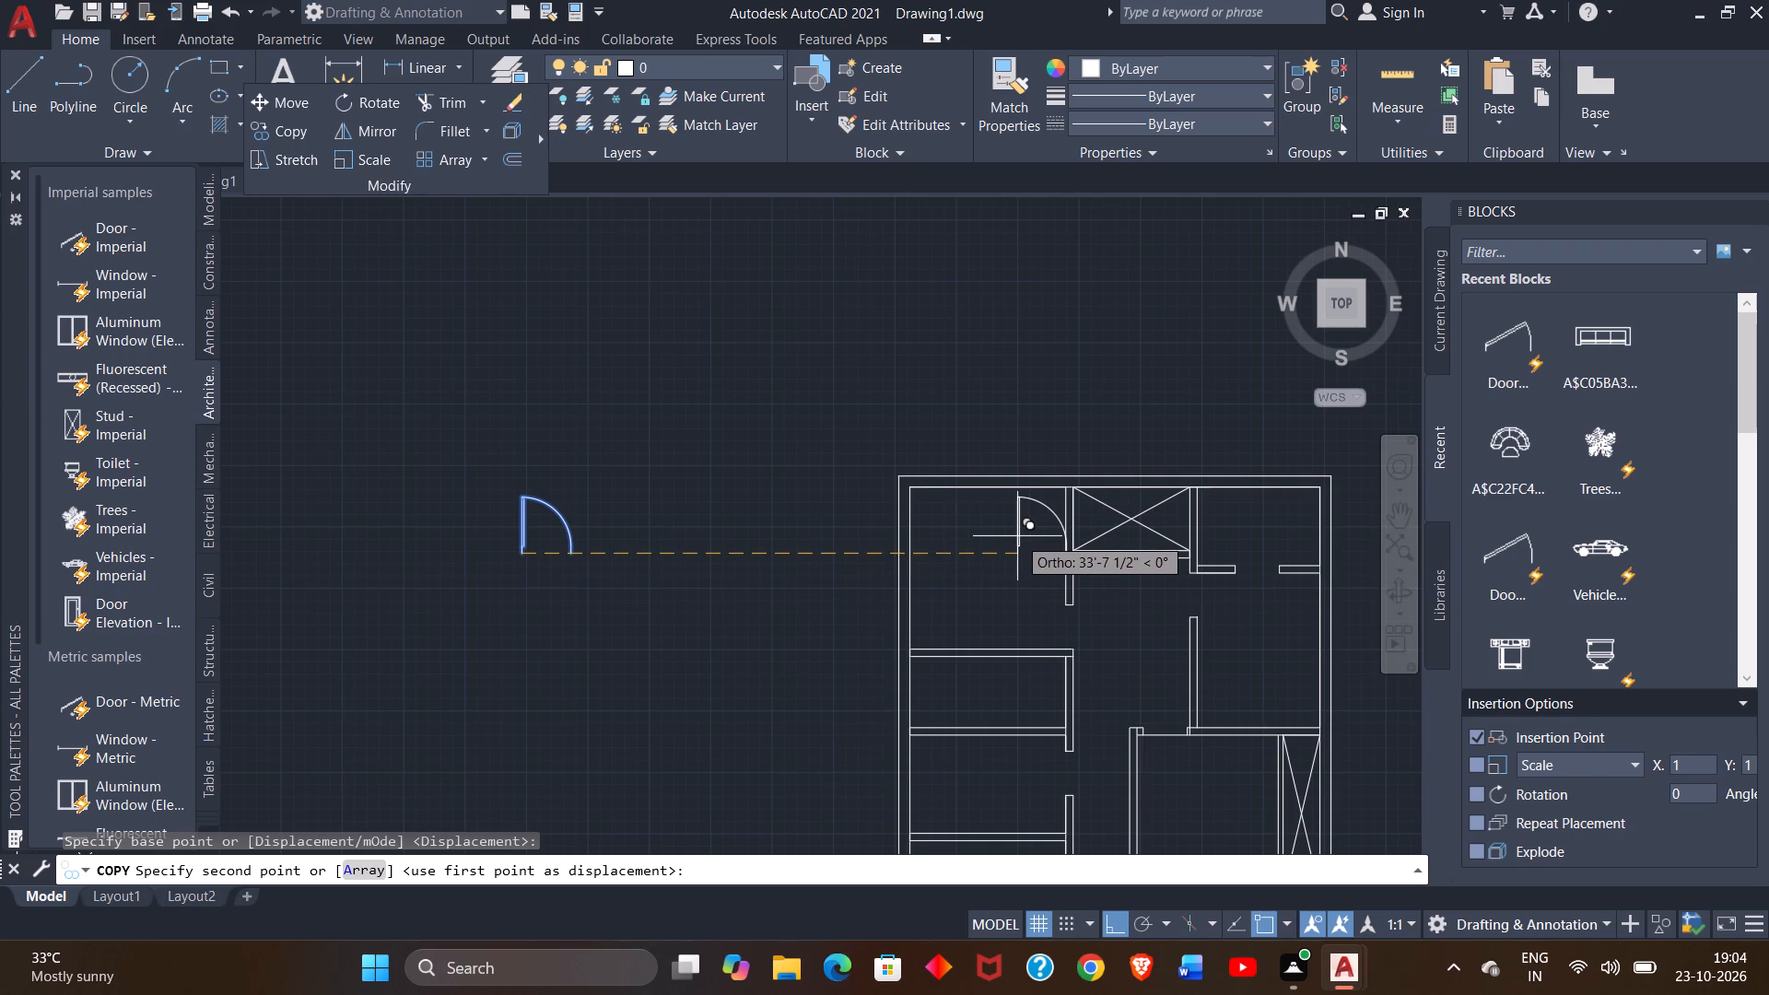
{"action": "scroll", "coordinate": [1127, 696], "scroll_direction": "up", "scroll_amount": 1, "text": "ctrl"}
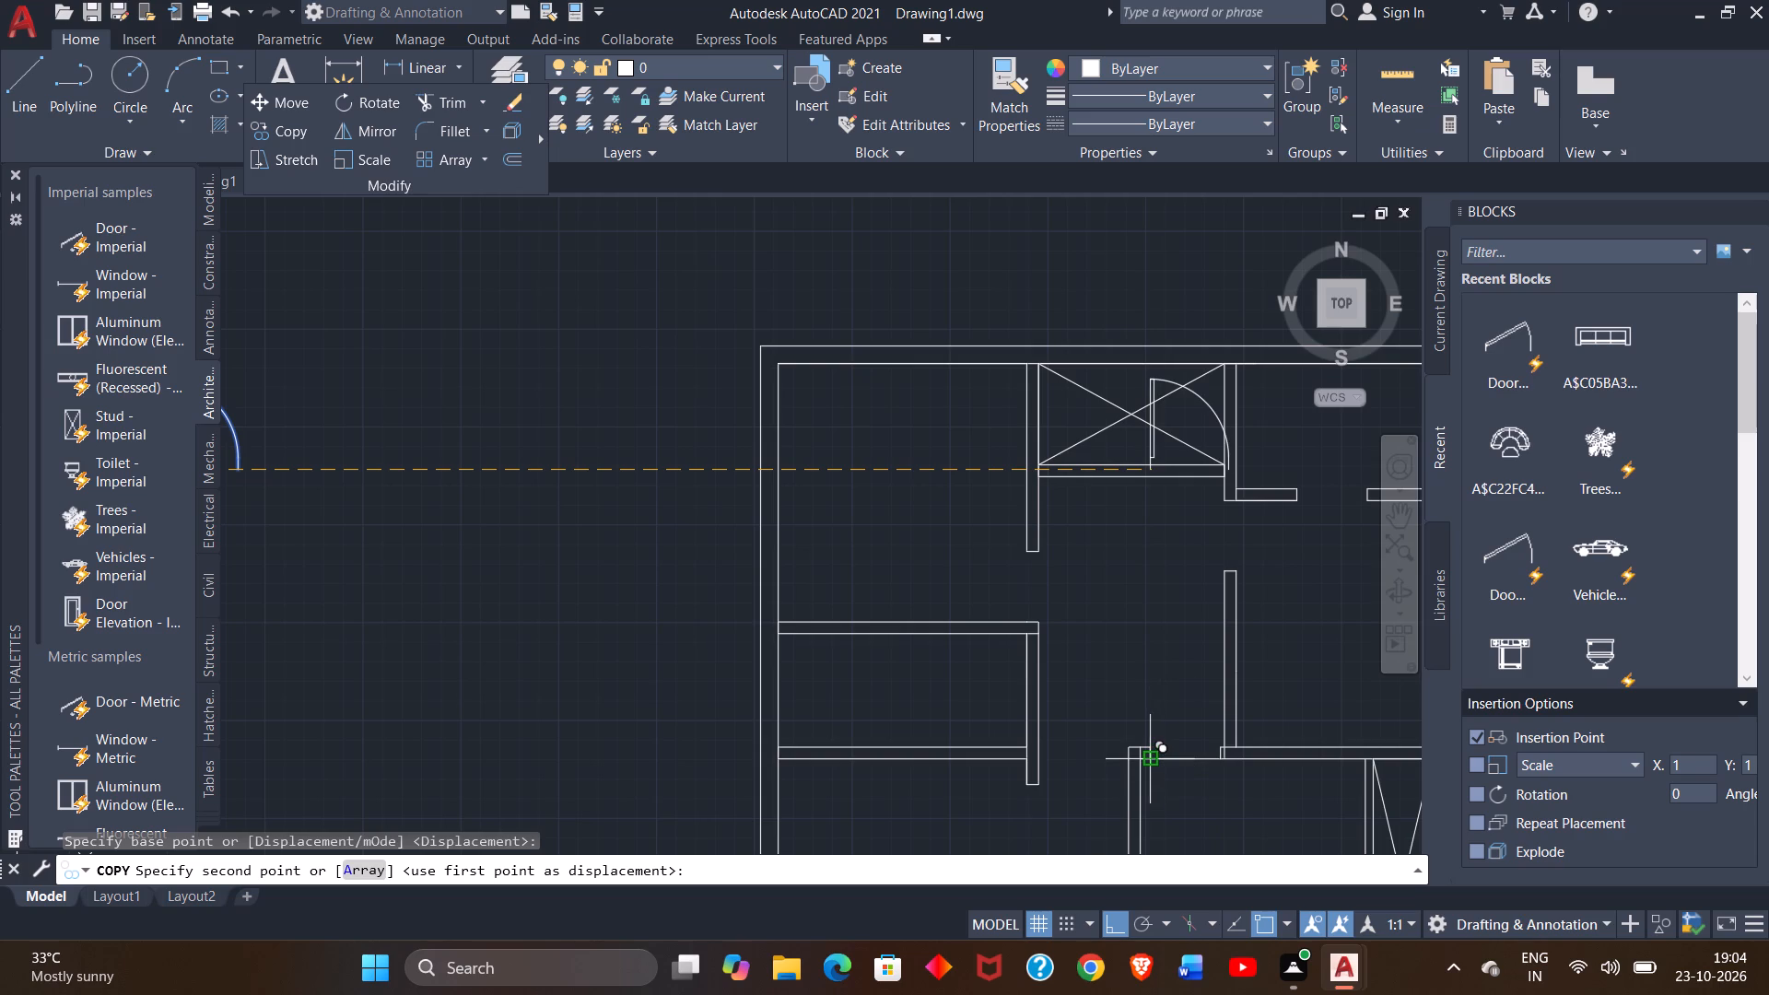
{"action": "left_click", "coordinate": [1151, 765]}
{"action": "right_click", "coordinate": [1086, 696]}
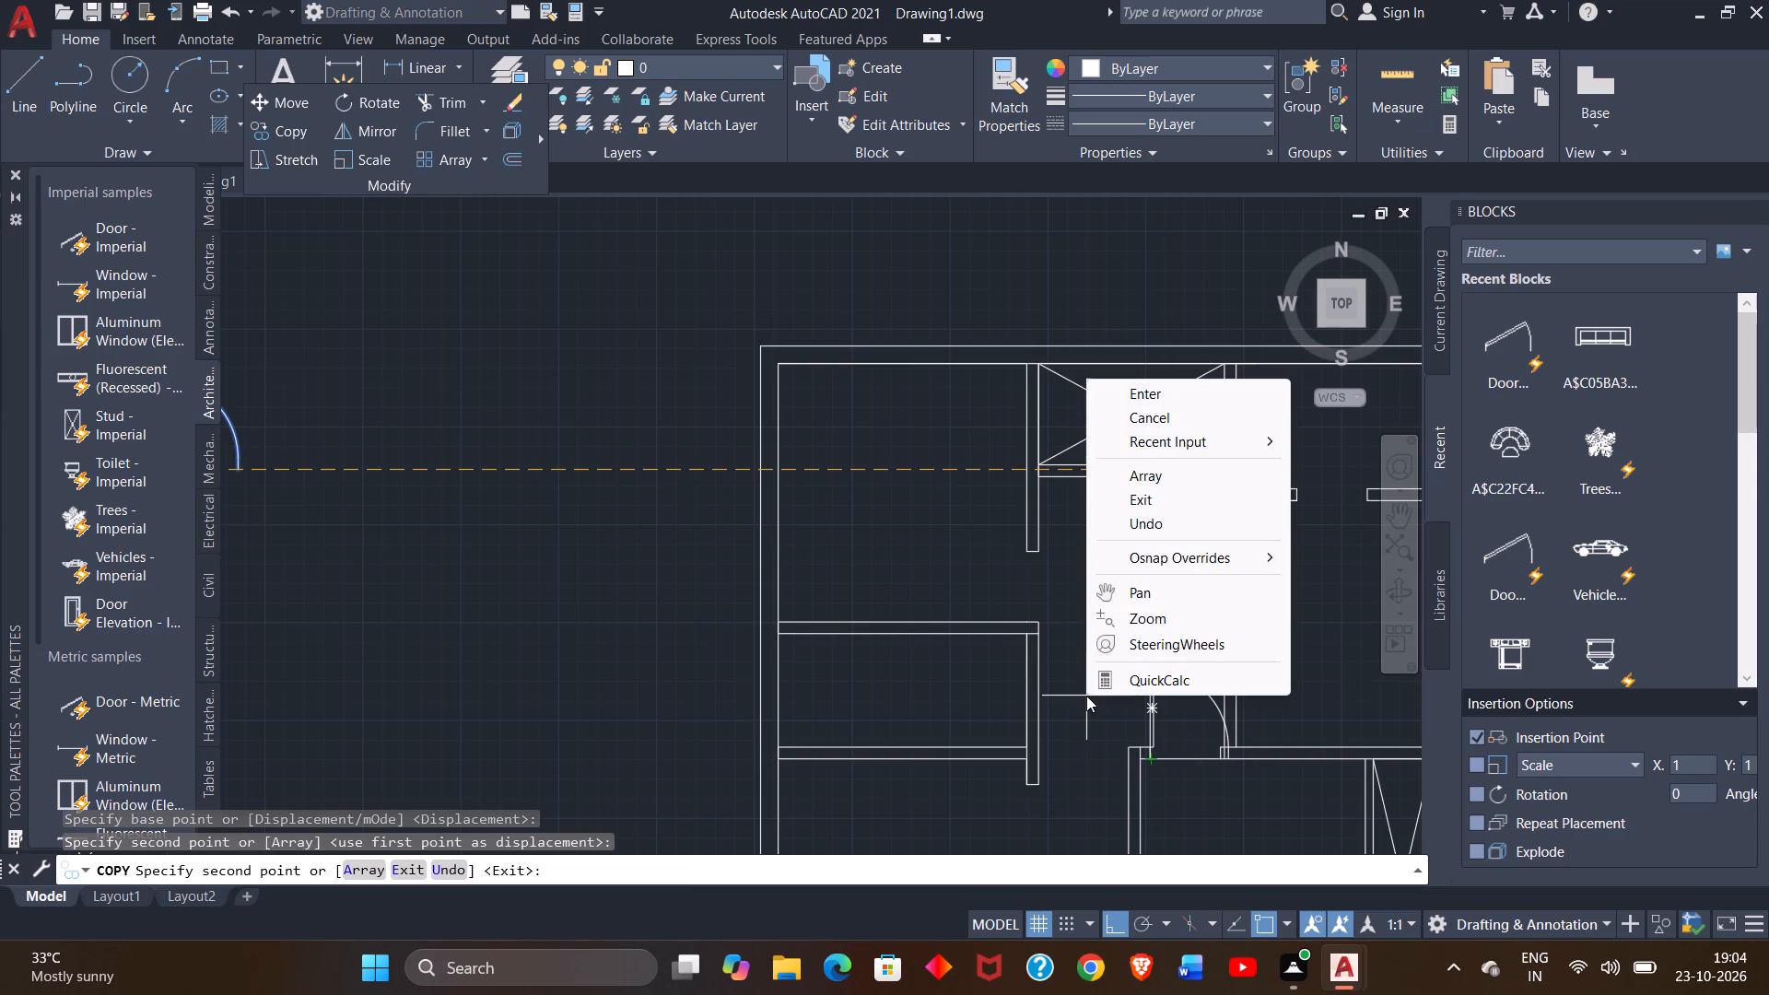
{"action": "left_click", "coordinate": [1140, 403]}
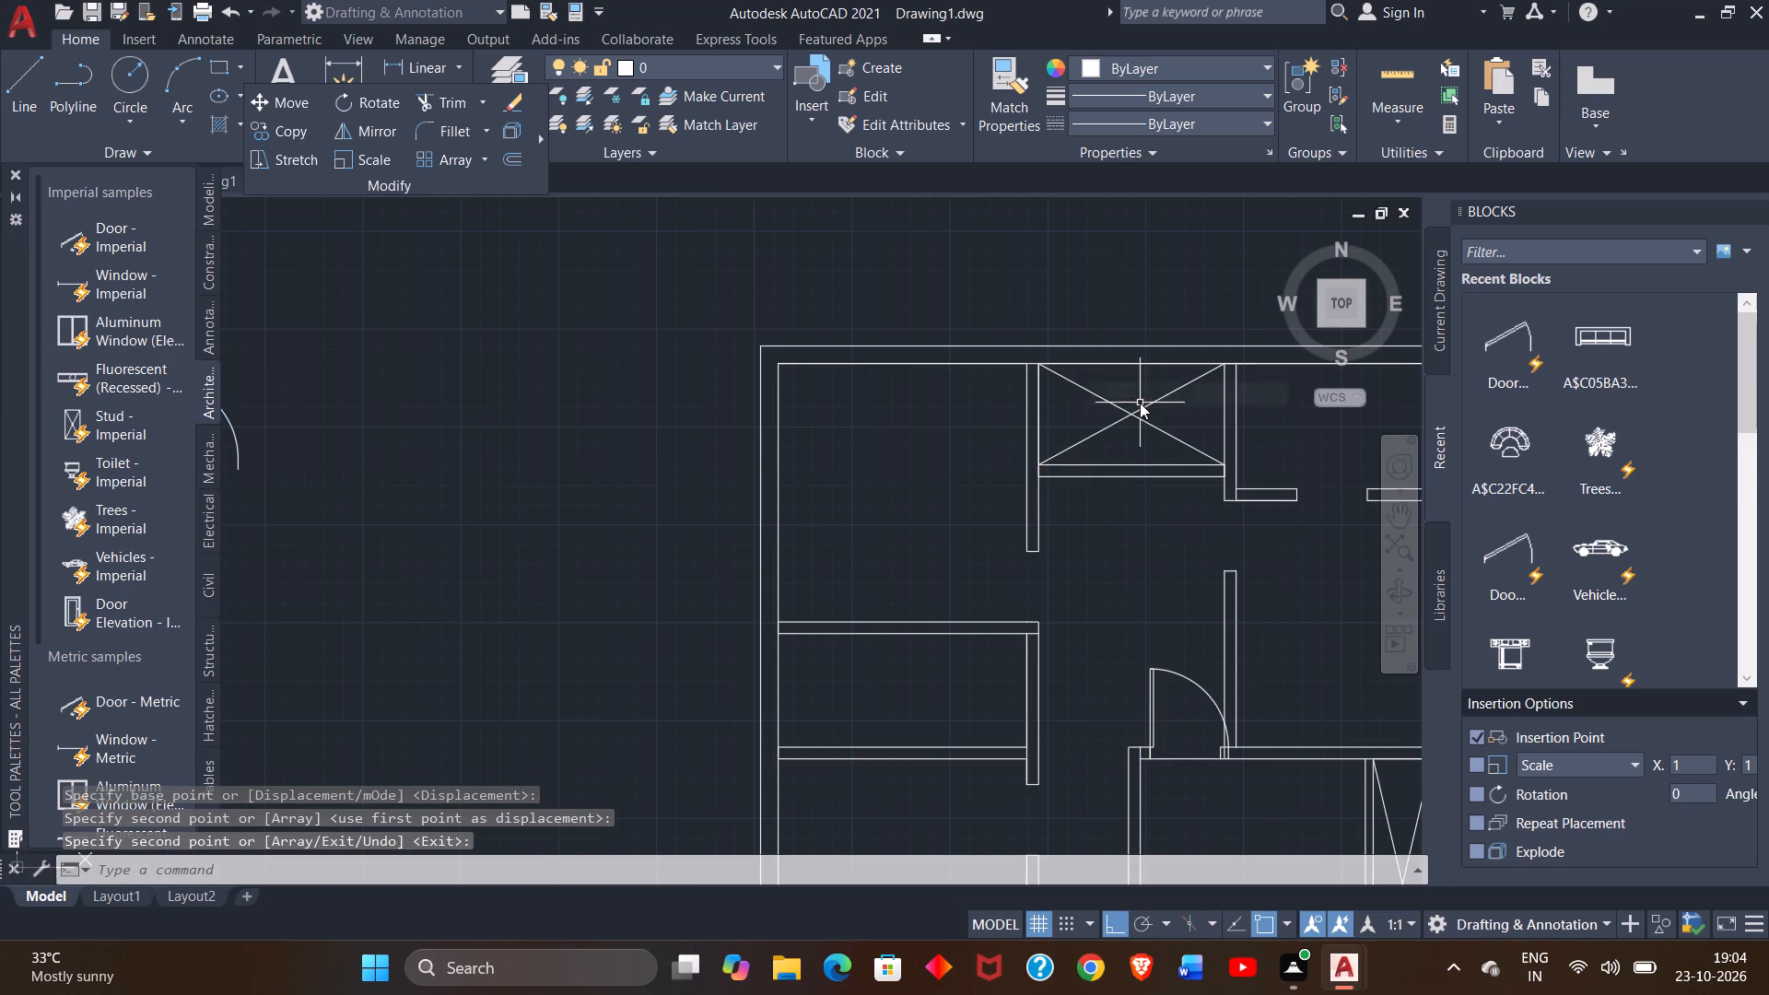
Flip the copied door vertically so it swings down into the central room, and clear the selection.
{"action": "left_click", "coordinate": [1152, 679]}
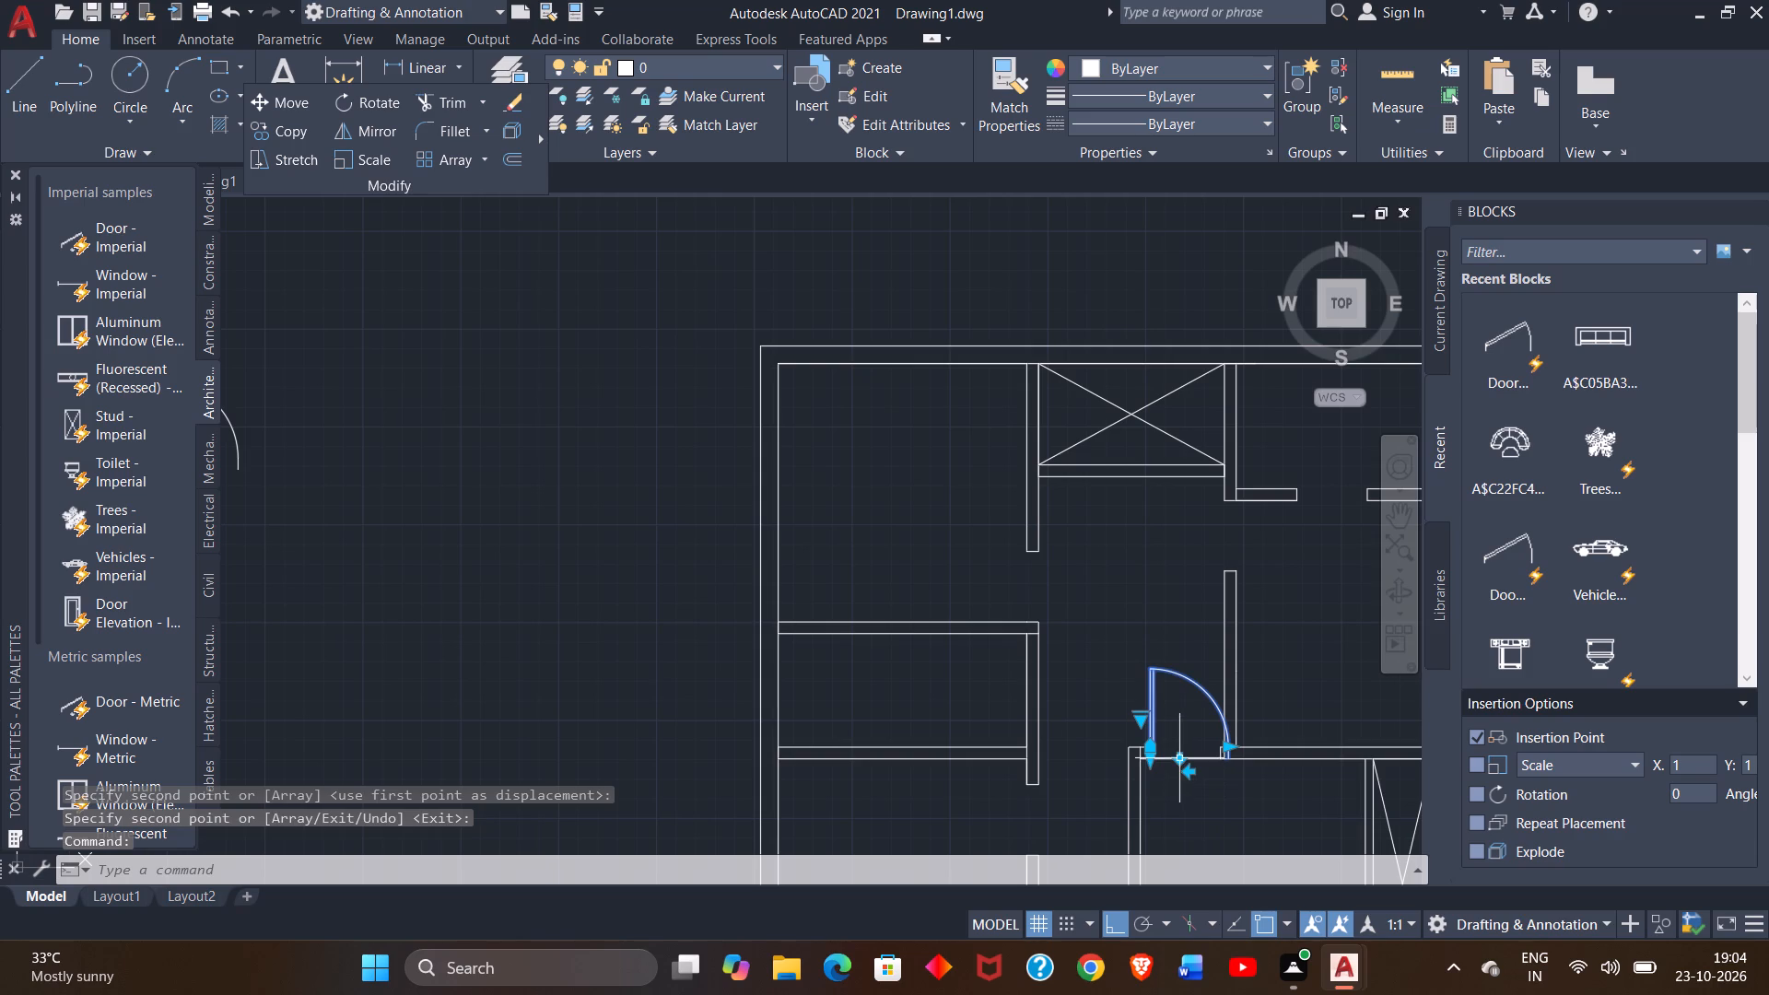
{"action": "left_click", "coordinate": [1181, 761]}
{"action": "scroll", "coordinate": [1214, 802], "scroll_direction": "up", "scroll_amount": 2, "text": "ctrl"}
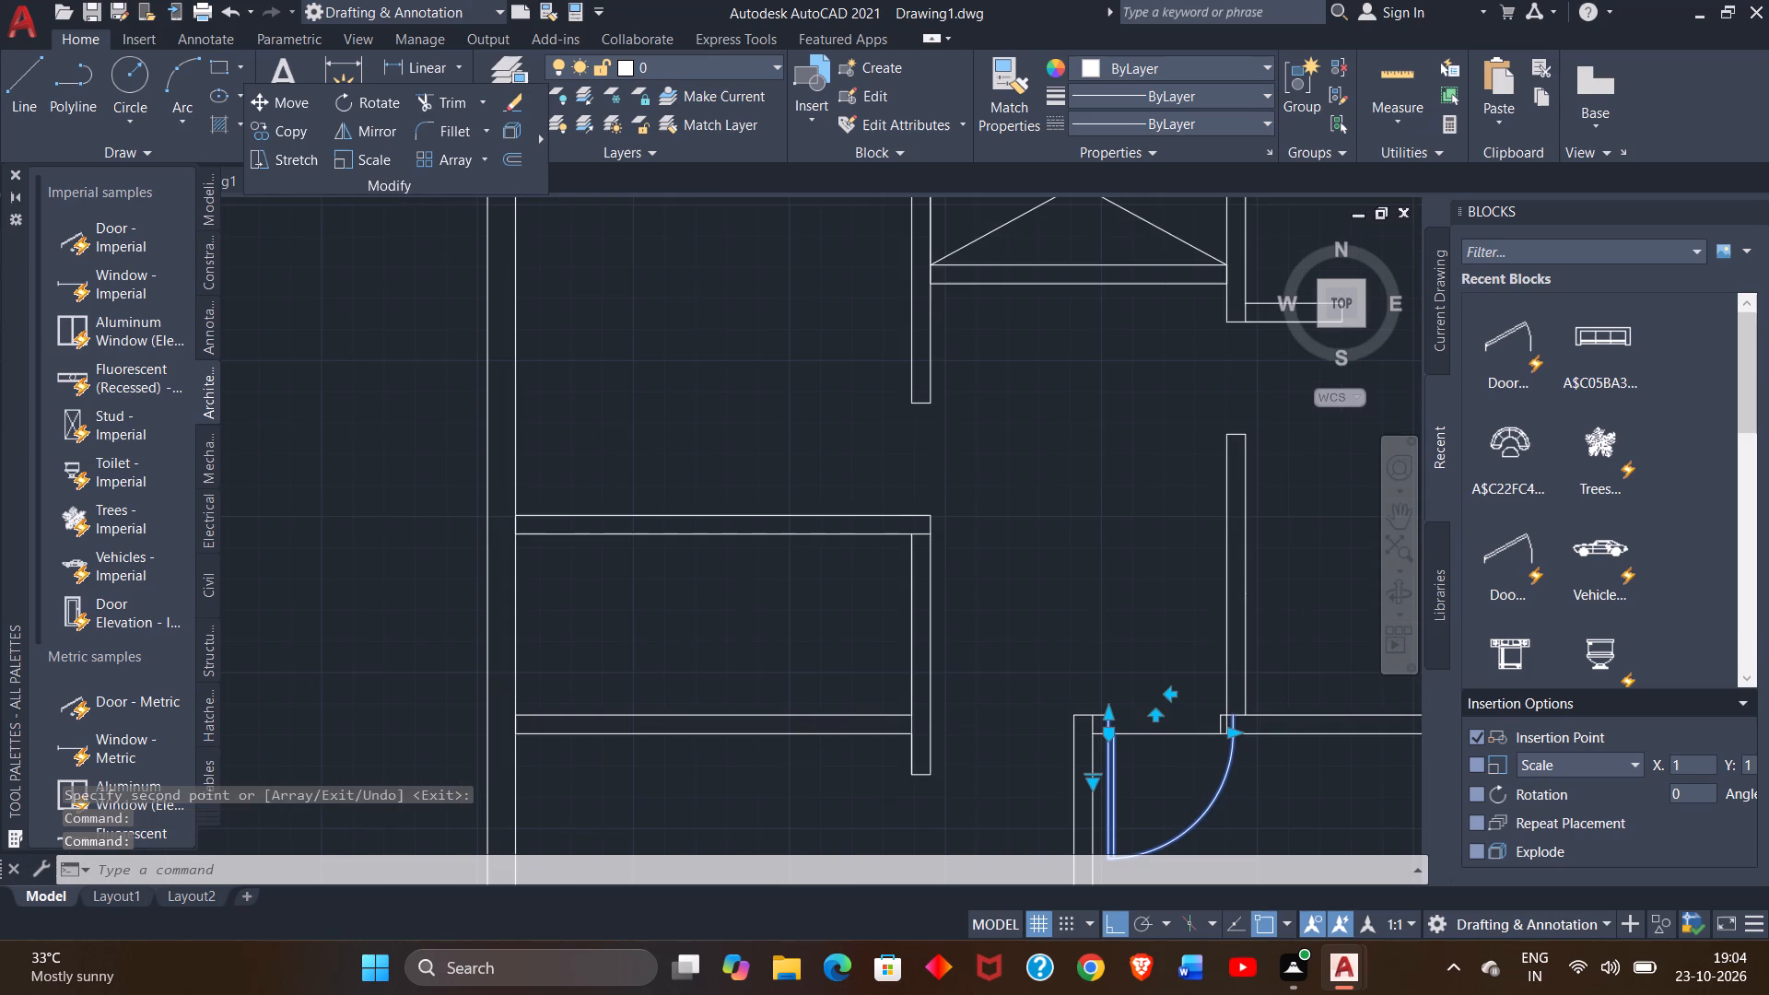
{"action": "right_click", "coordinate": [965, 492]}
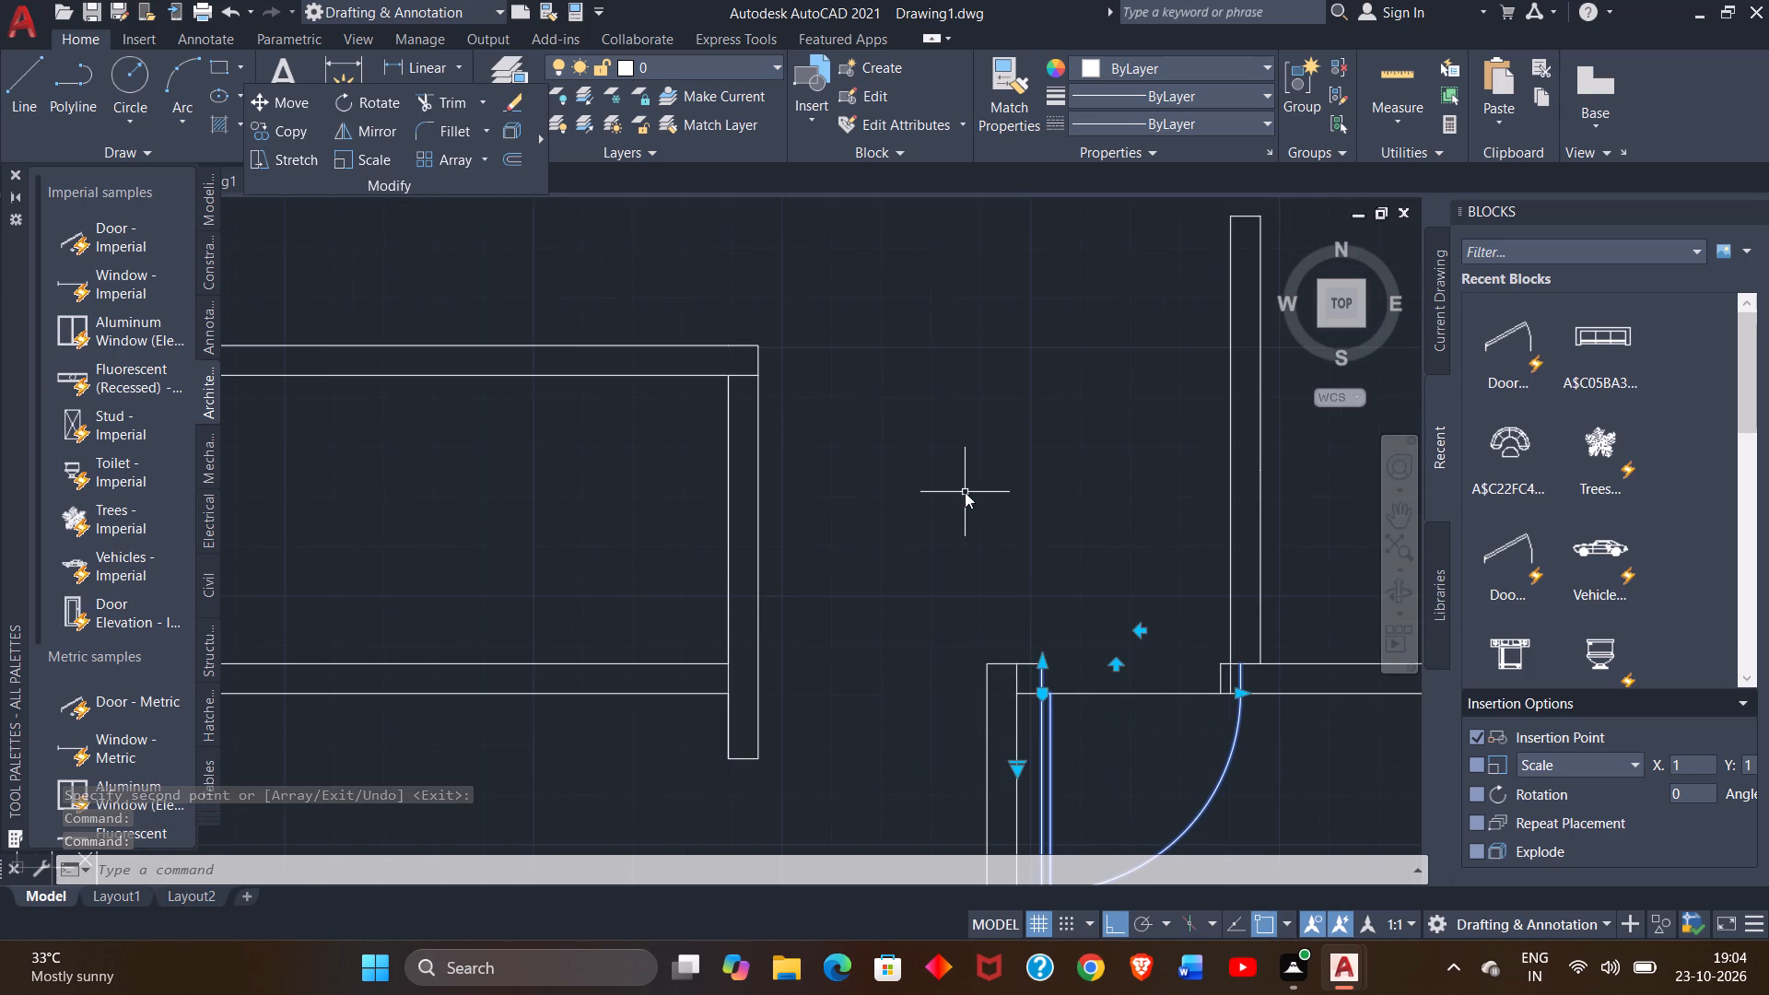
{"action": "double_click", "coordinate": [929, 424]}
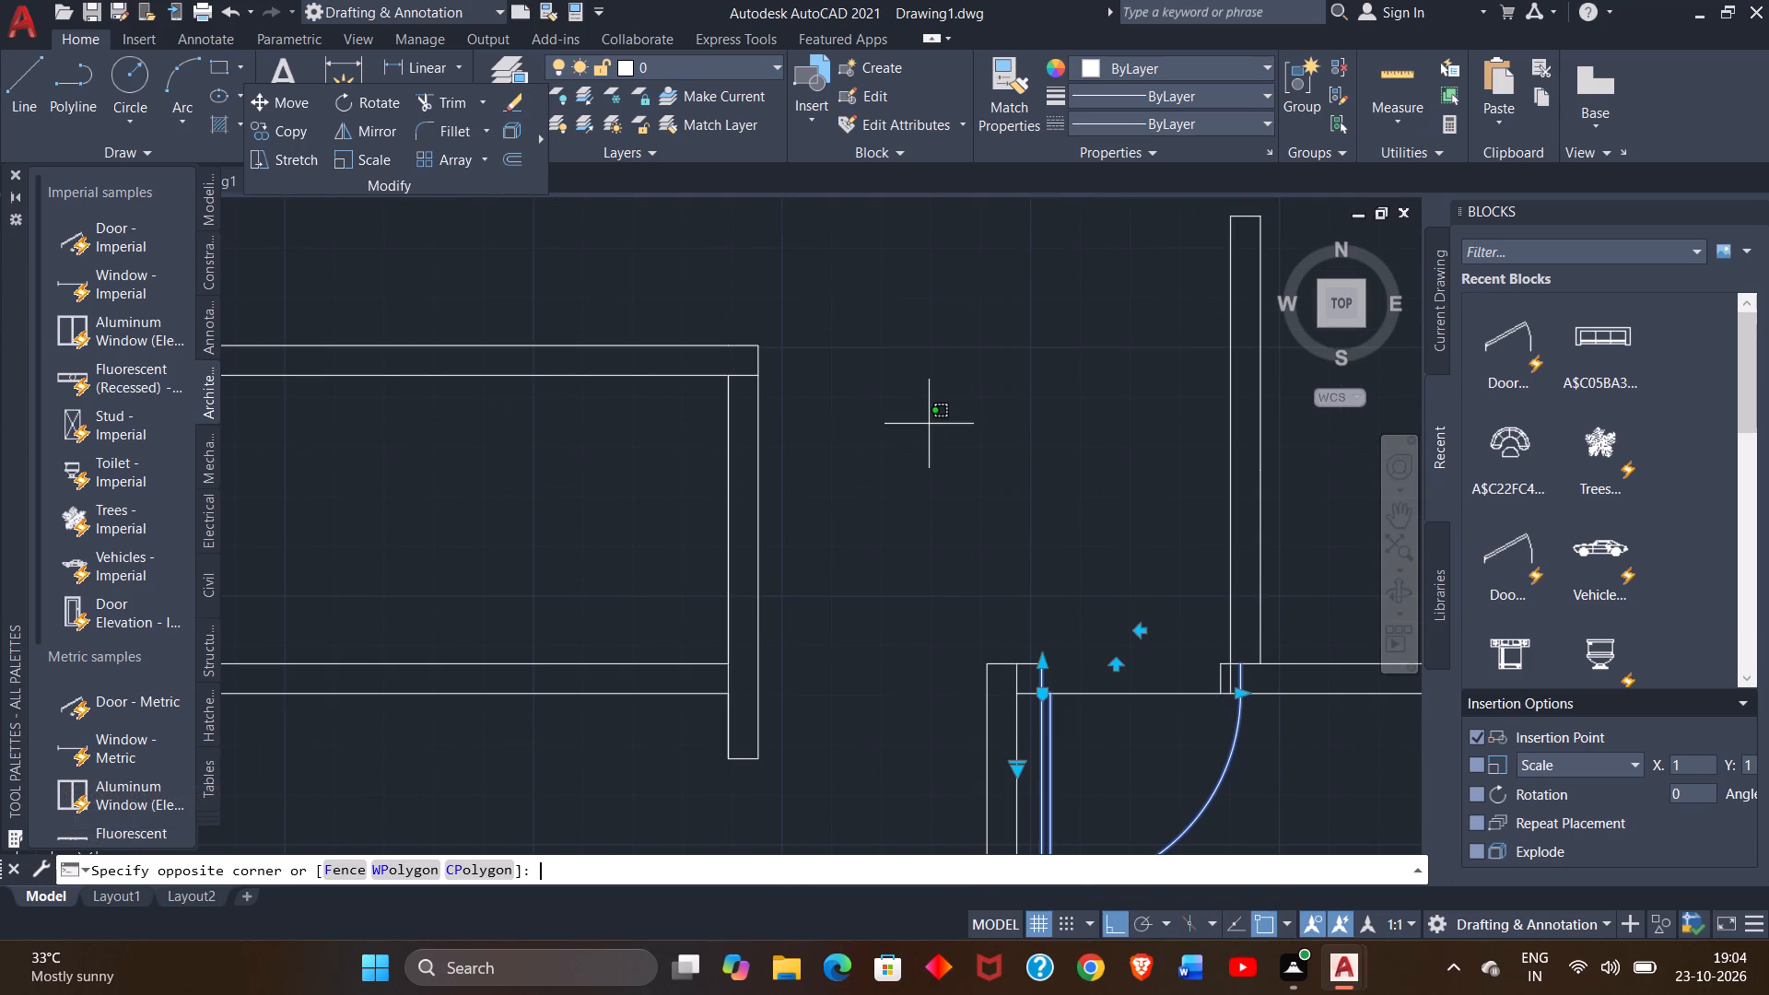
{"action": "key", "text": "ctrl+super+o"}
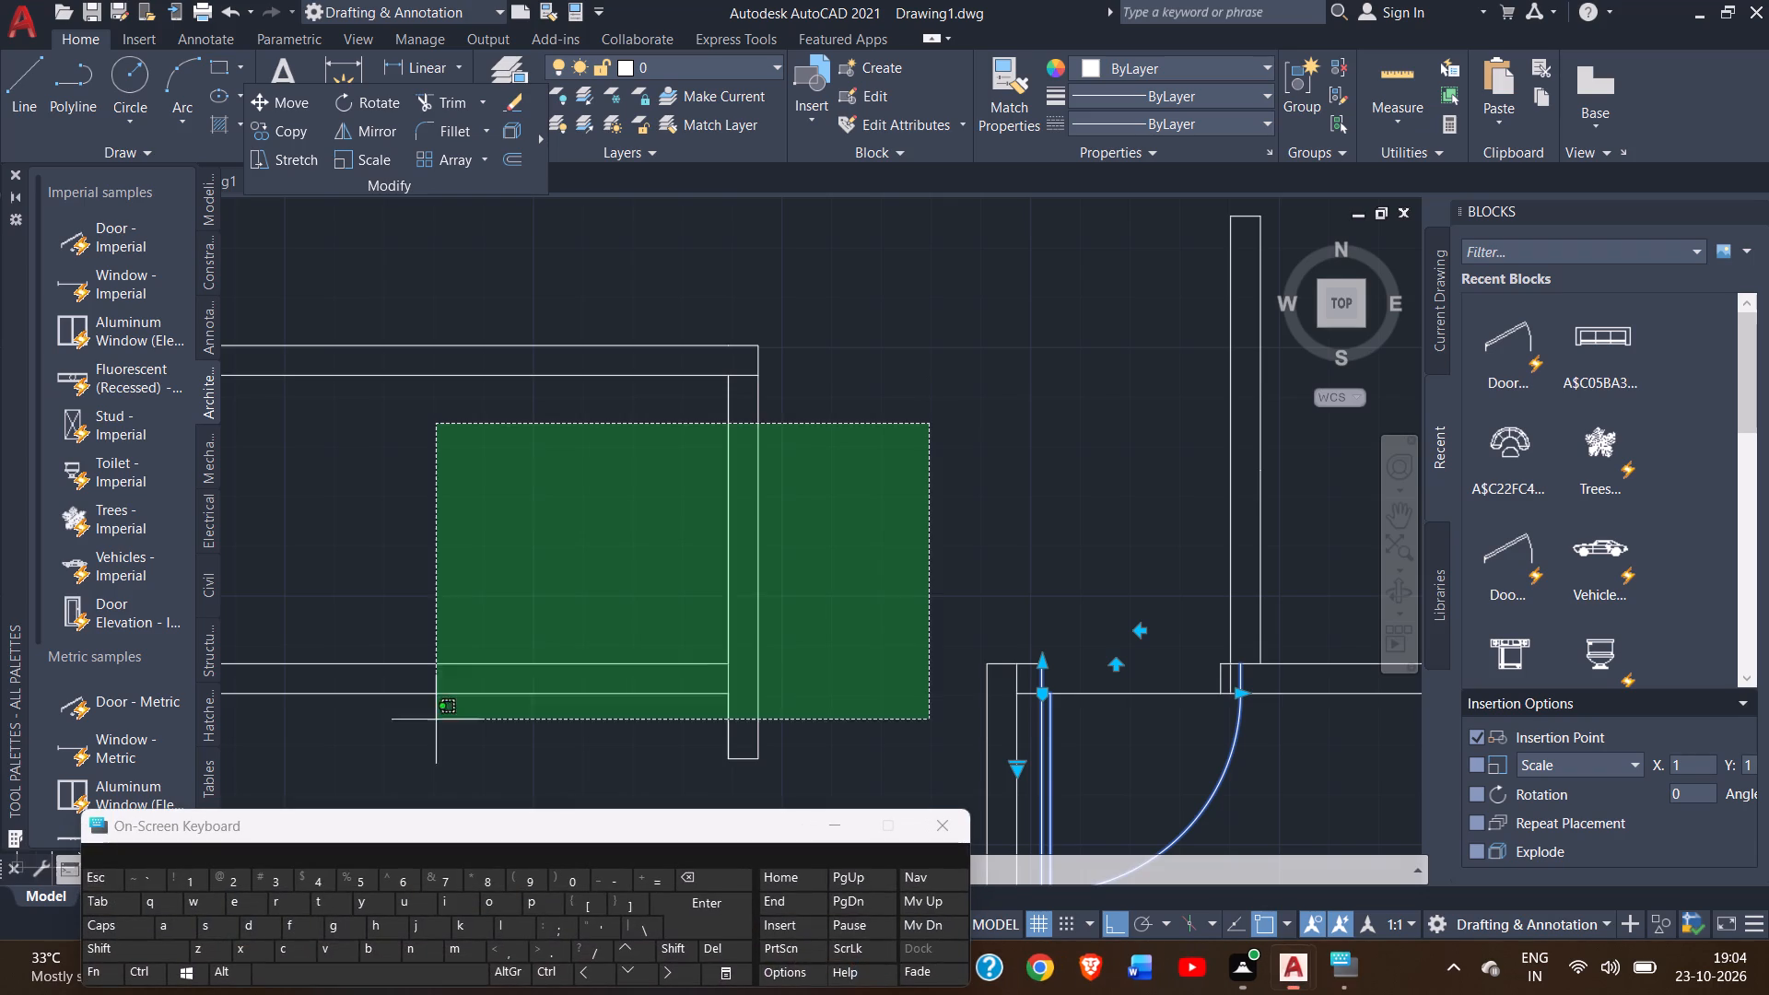
{"action": "left_click", "coordinate": [779, 544]}
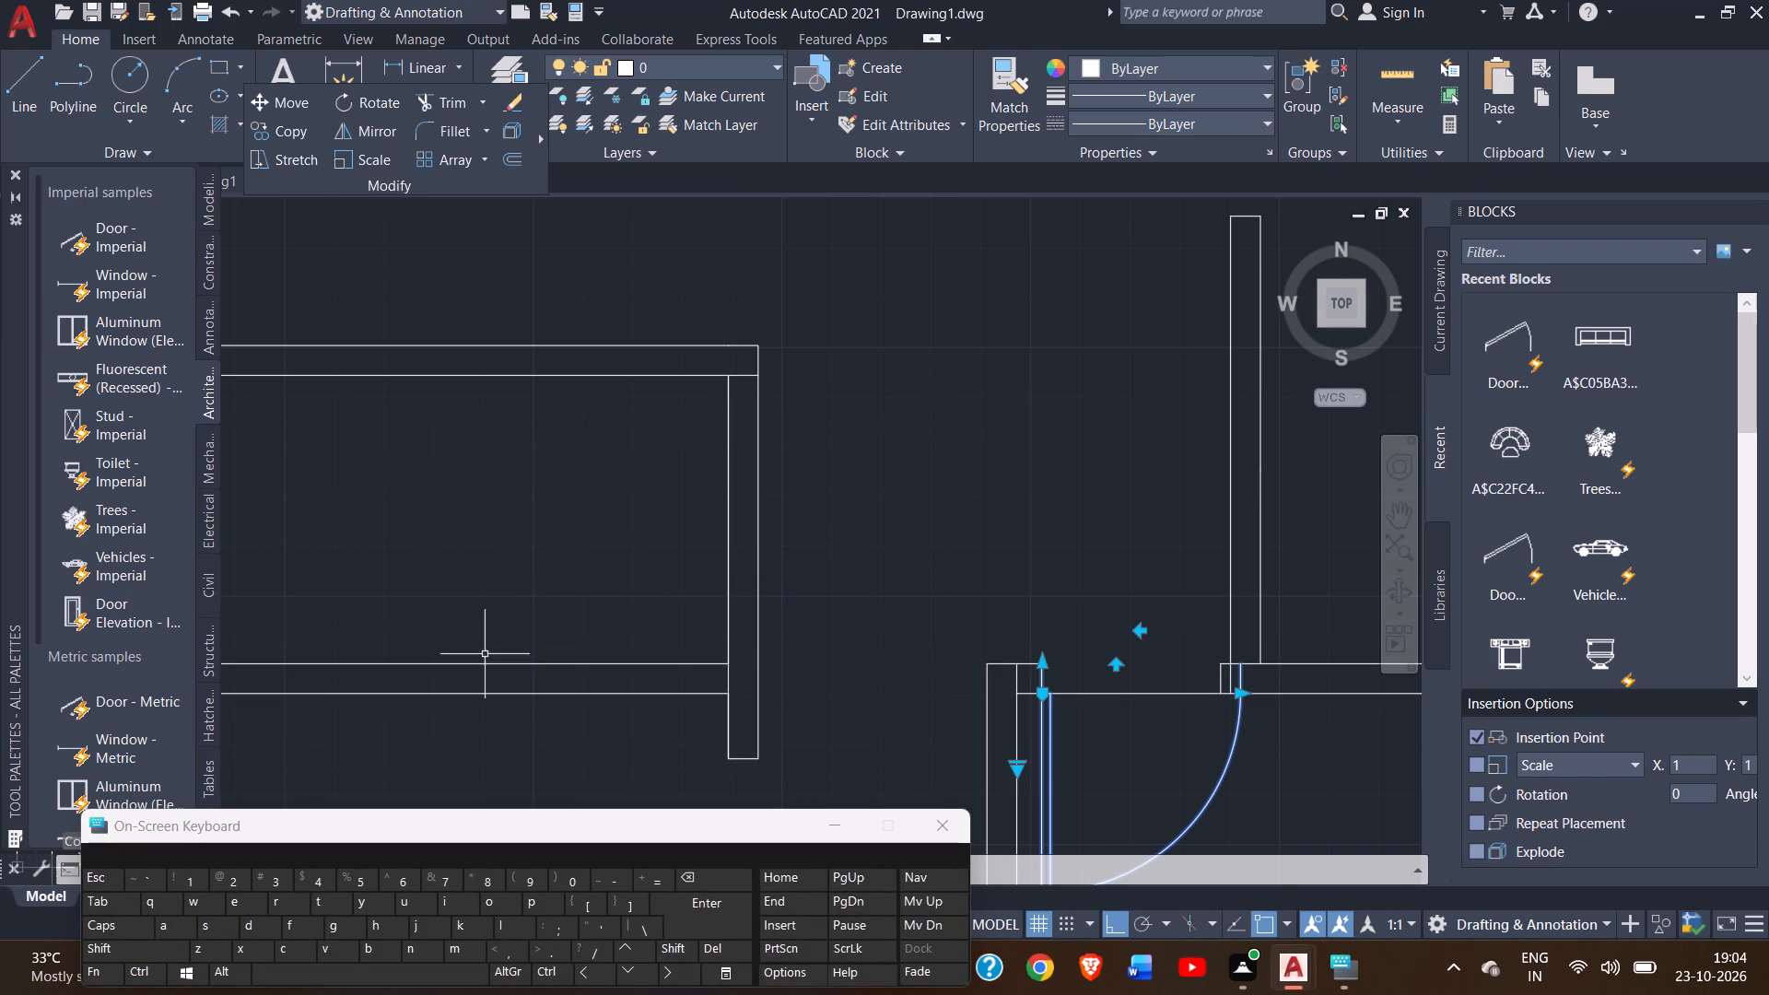
{"action": "key", "text": "Escape"}
{"action": "key", "text": "Escape"}
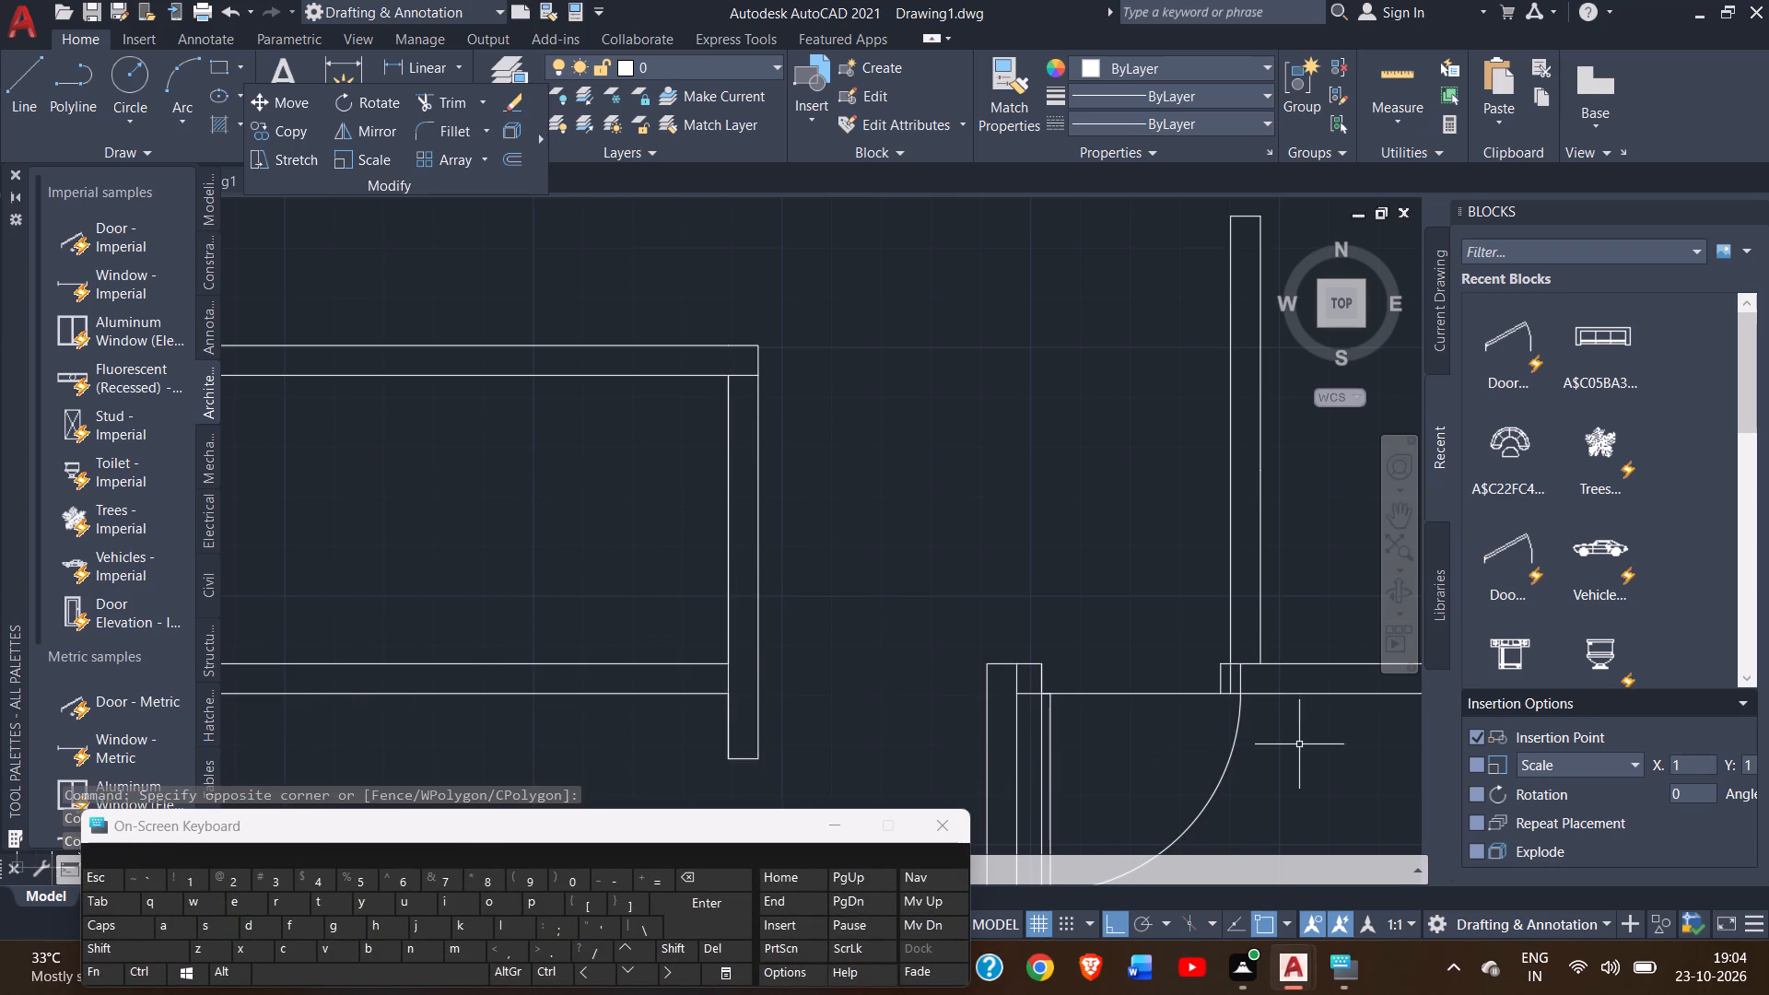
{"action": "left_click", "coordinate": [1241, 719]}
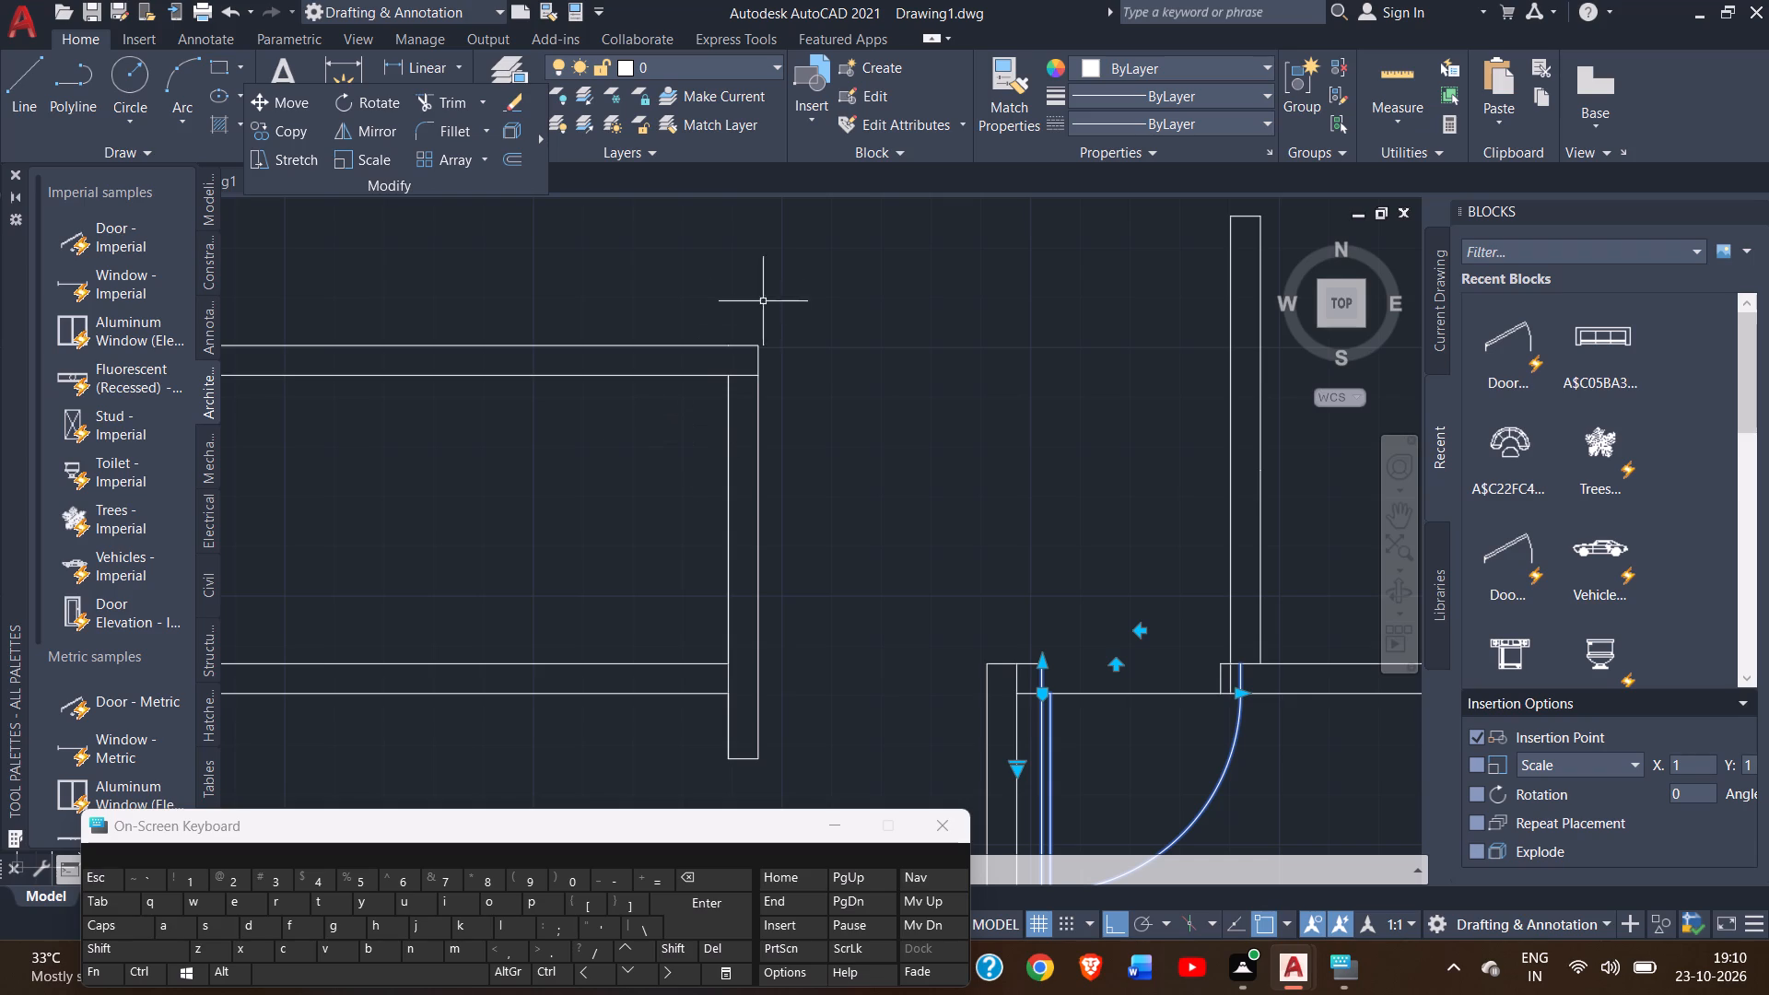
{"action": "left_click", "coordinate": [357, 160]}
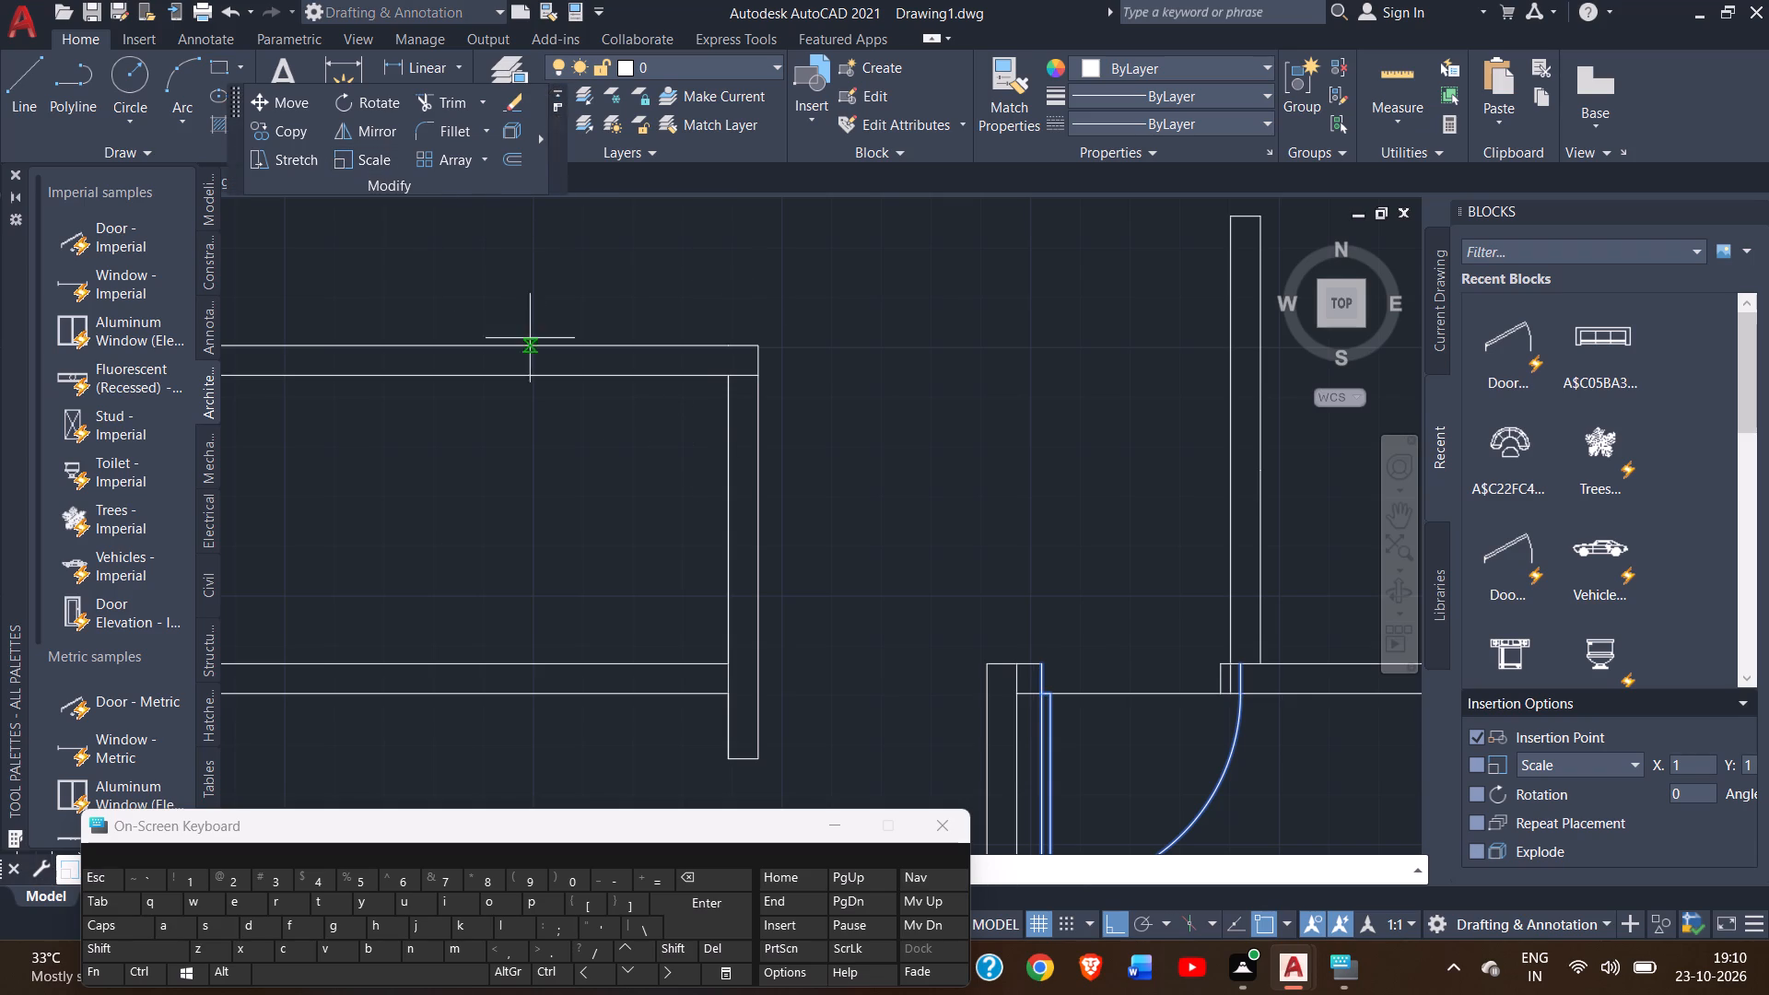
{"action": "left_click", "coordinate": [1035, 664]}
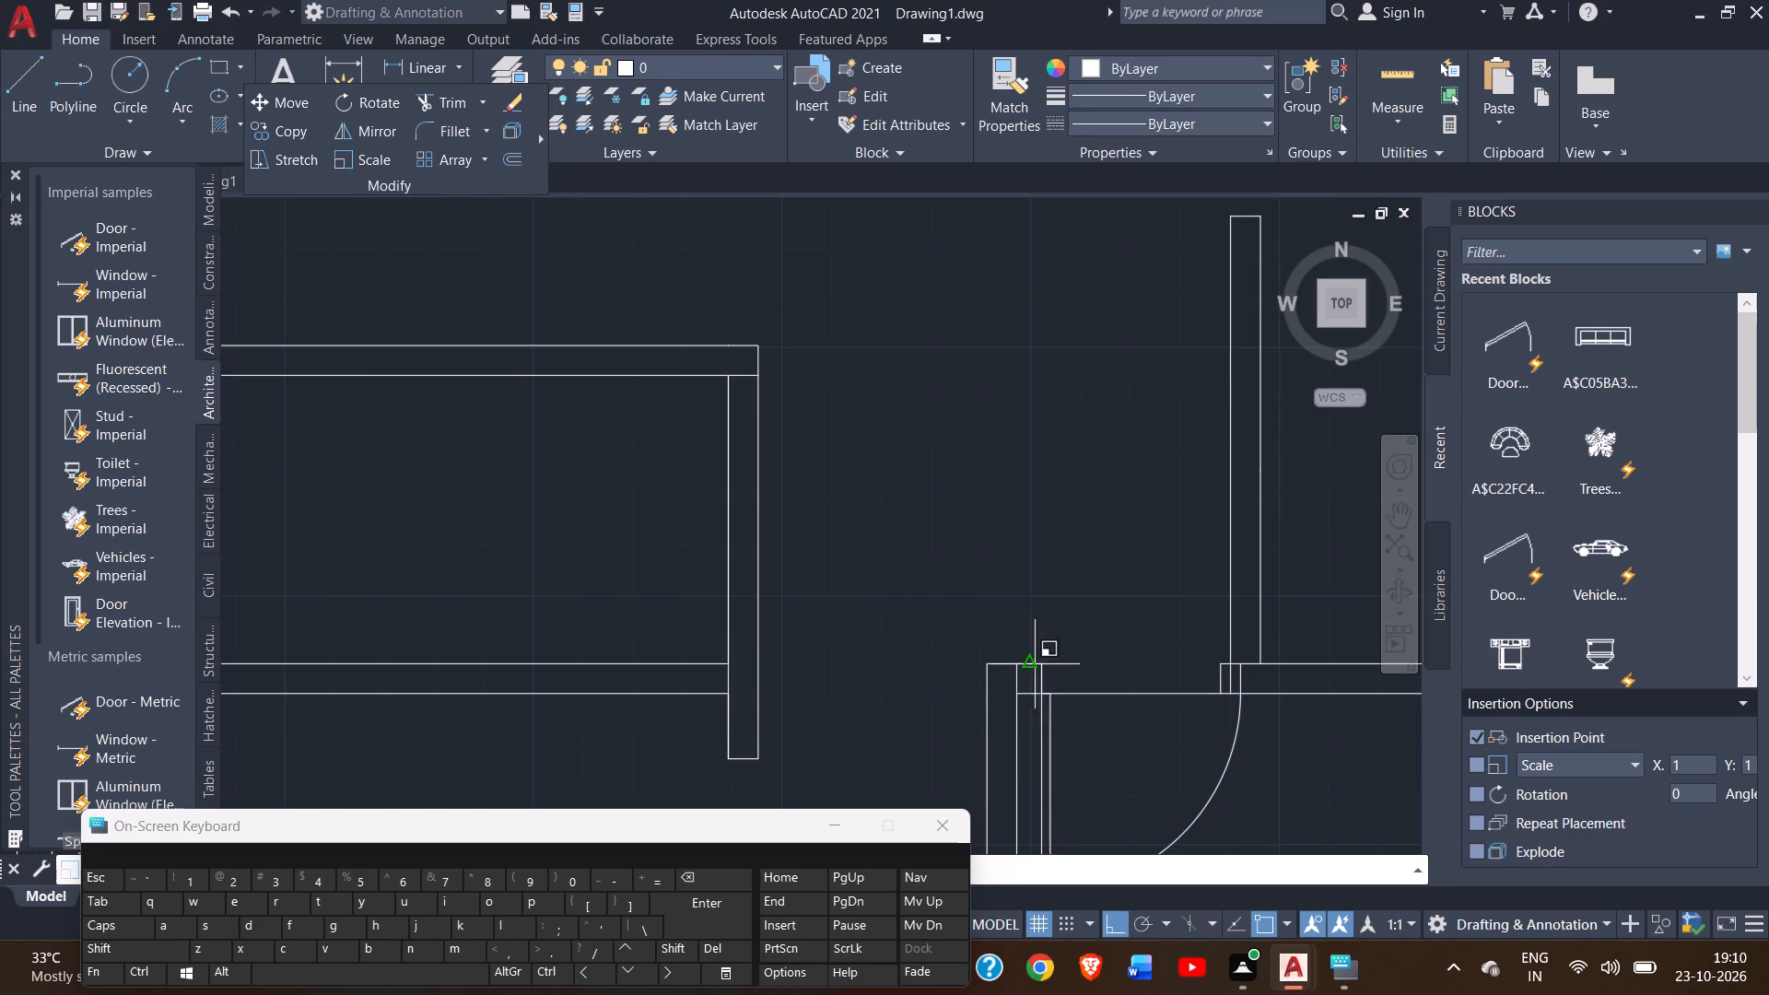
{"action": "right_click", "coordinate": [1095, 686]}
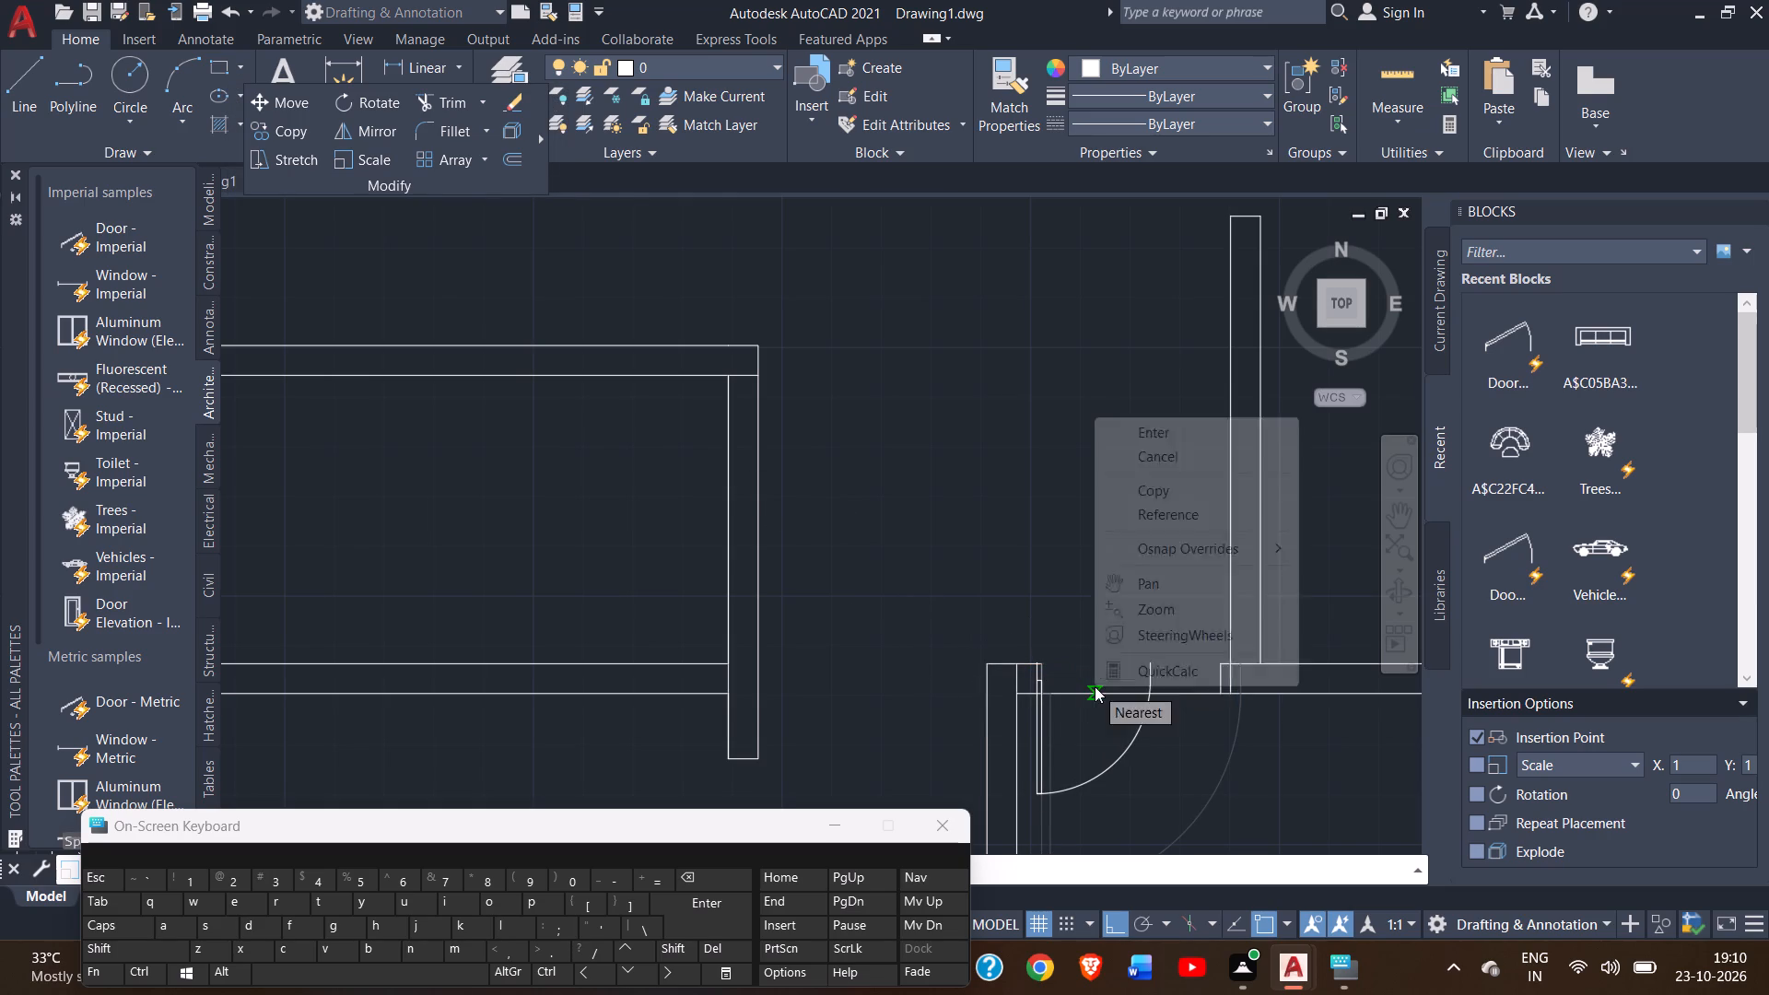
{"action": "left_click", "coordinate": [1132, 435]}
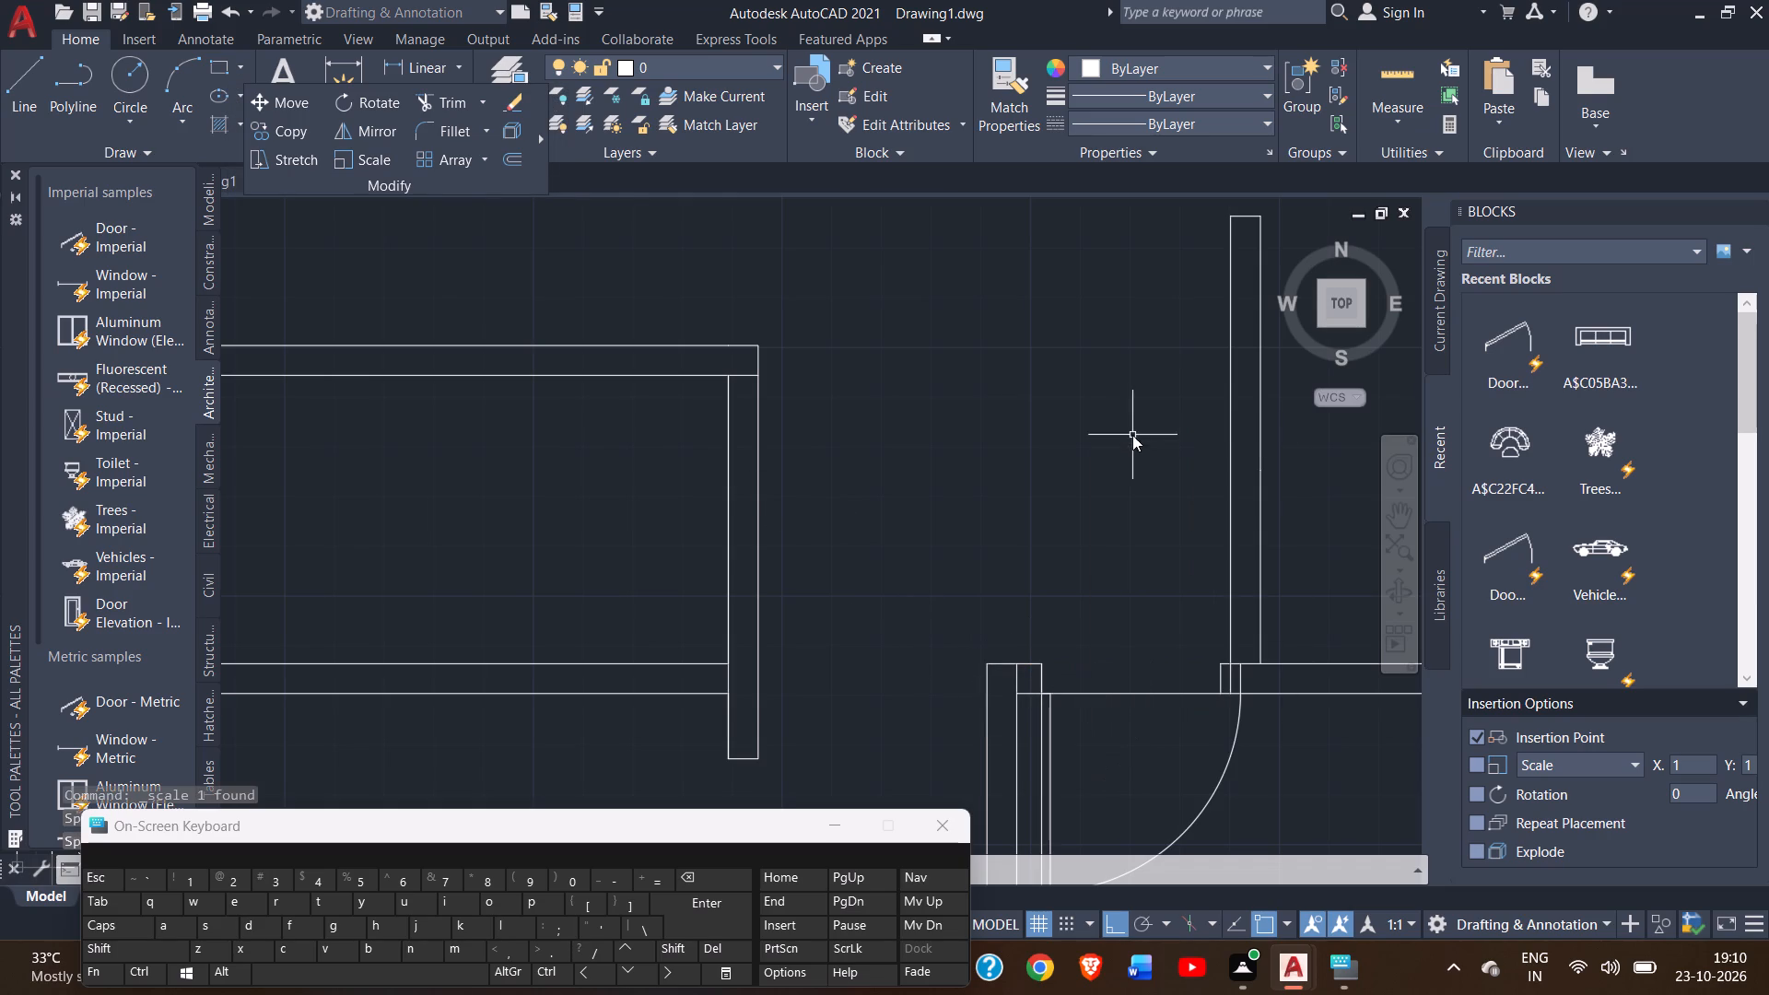
Scale the copied door about the upper corner of its hinge-side wall end to fit the central room's opening.
{"action": "left_click", "coordinate": [1212, 795]}
{"action": "scroll", "coordinate": [1212, 795], "scroll_direction": "right", "scroll_amount": 20}
{"action": "scroll", "coordinate": [1212, 795], "scroll_direction": "right", "scroll_amount": 6}
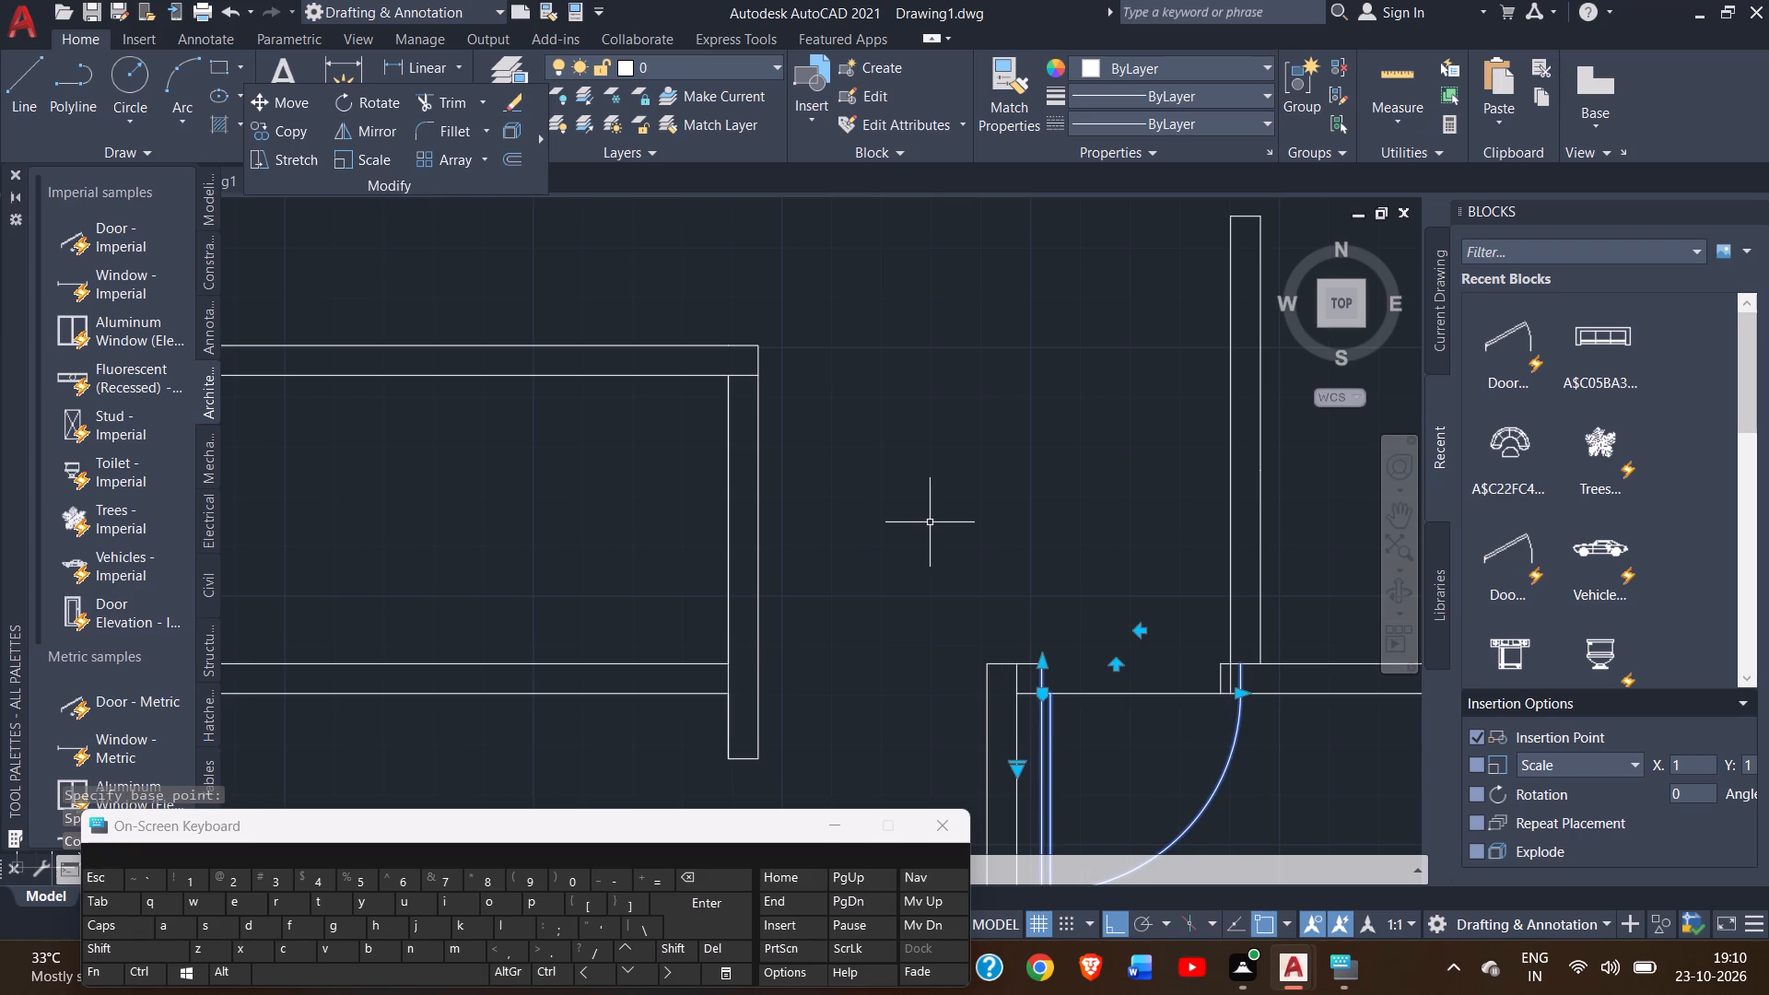
{"action": "left_click", "coordinate": [337, 168]}
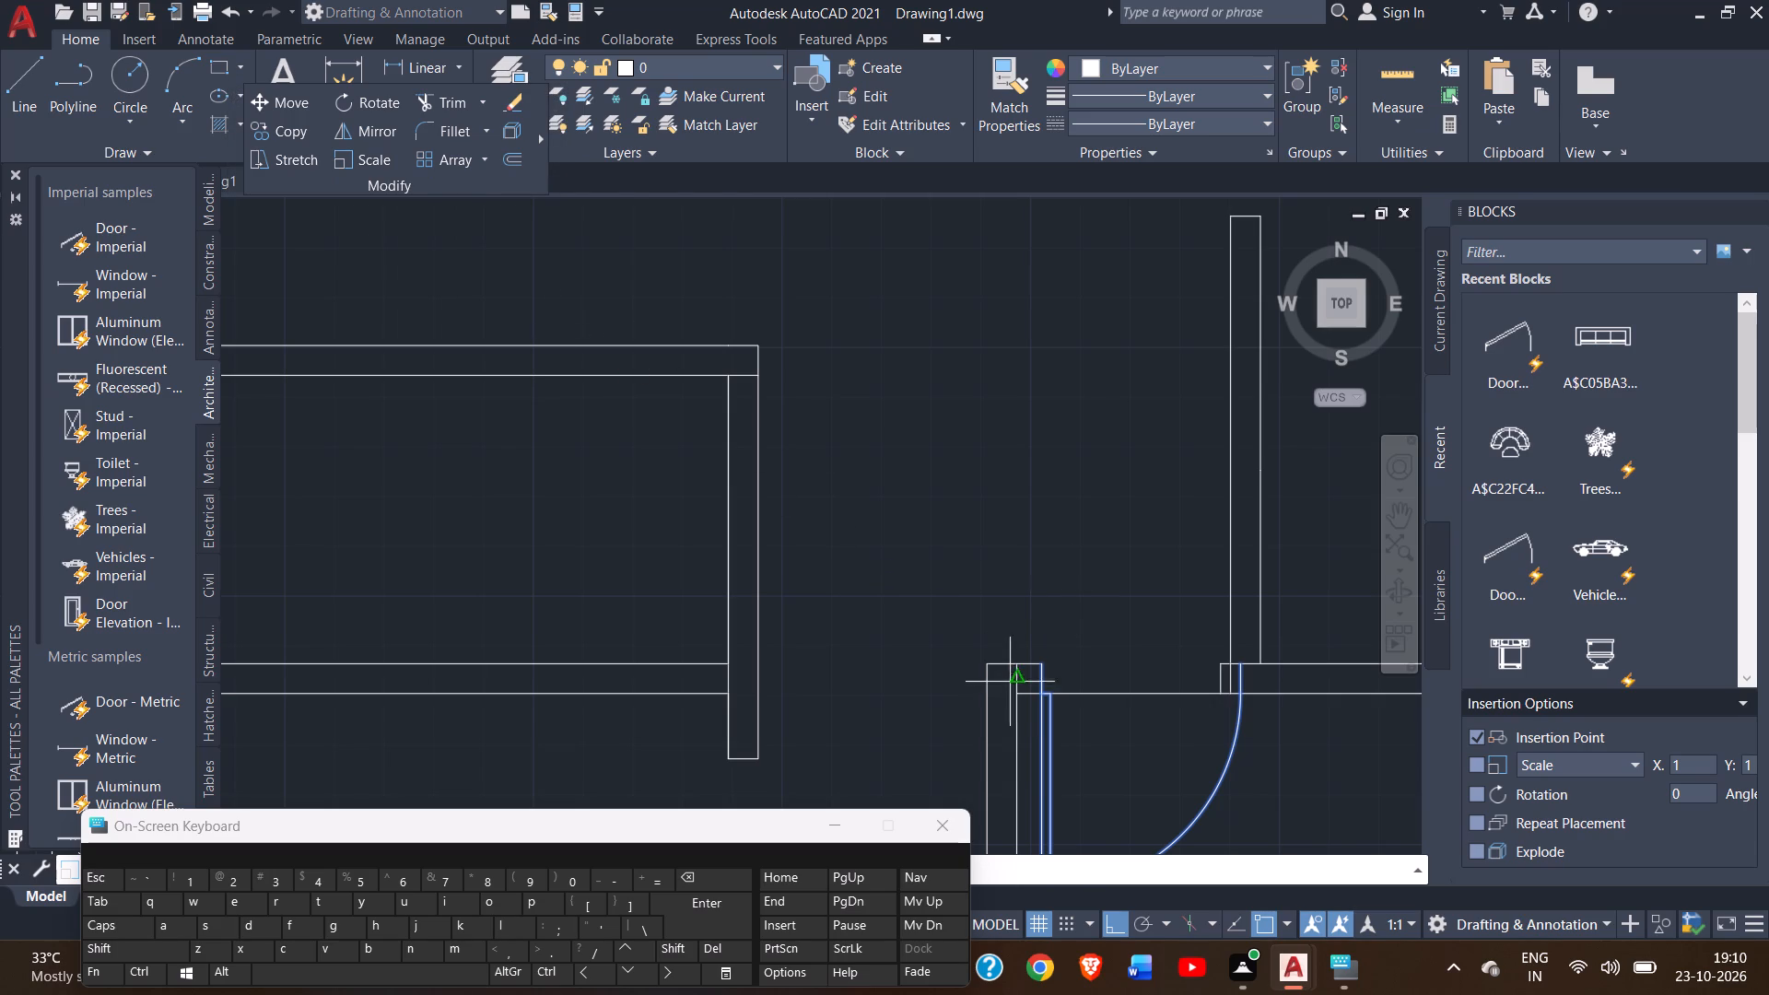
{"action": "left_click", "coordinate": [1046, 662]}
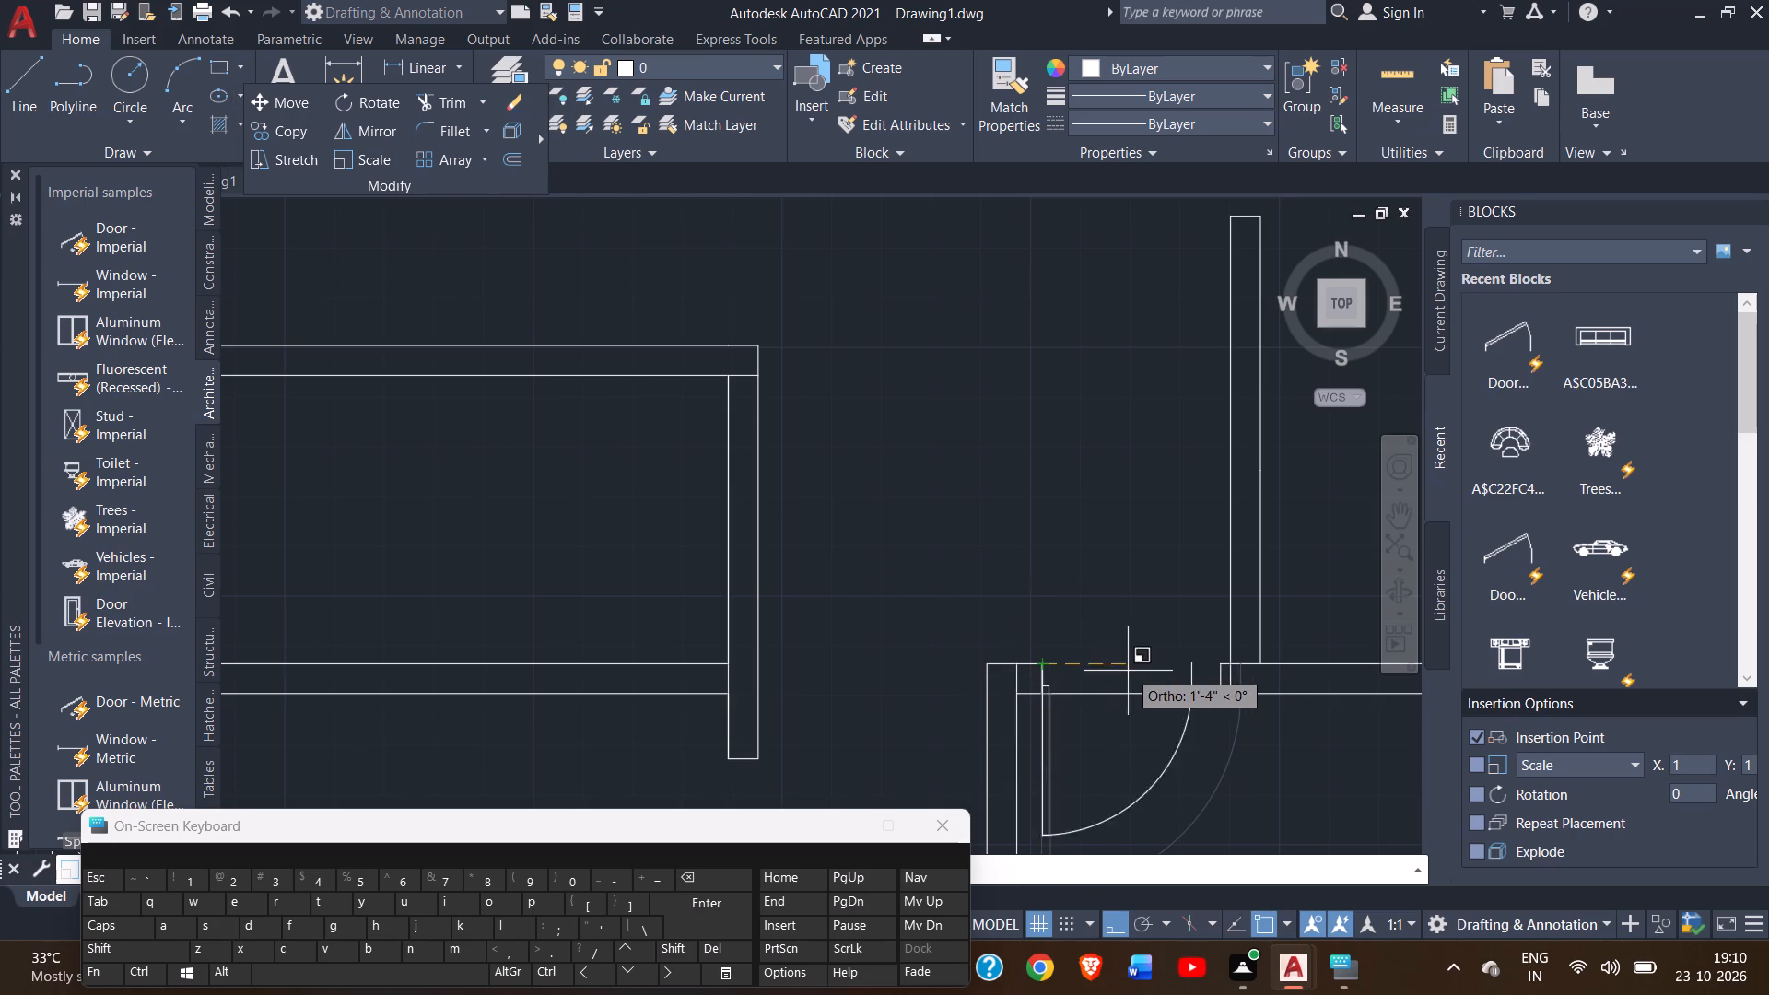
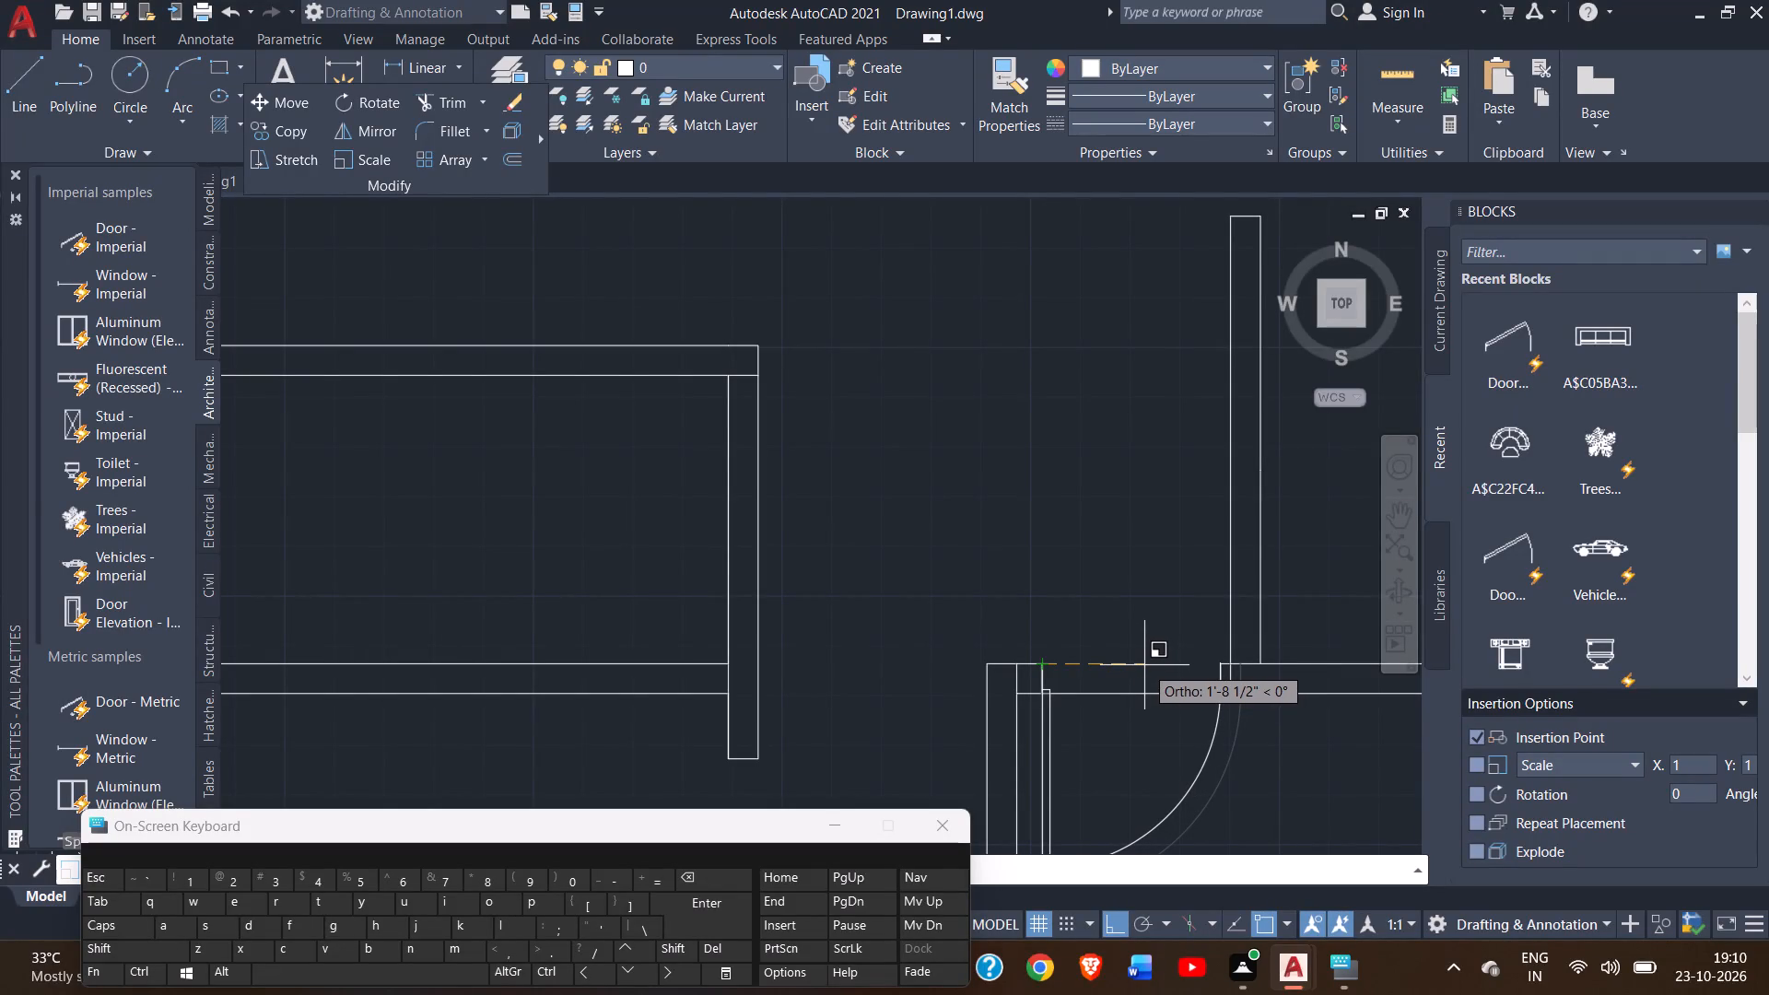
Finish scaling the door block at the small room's upper wall so its swing fits the wall opening.
{"action": "left_click", "coordinate": [1144, 665]}
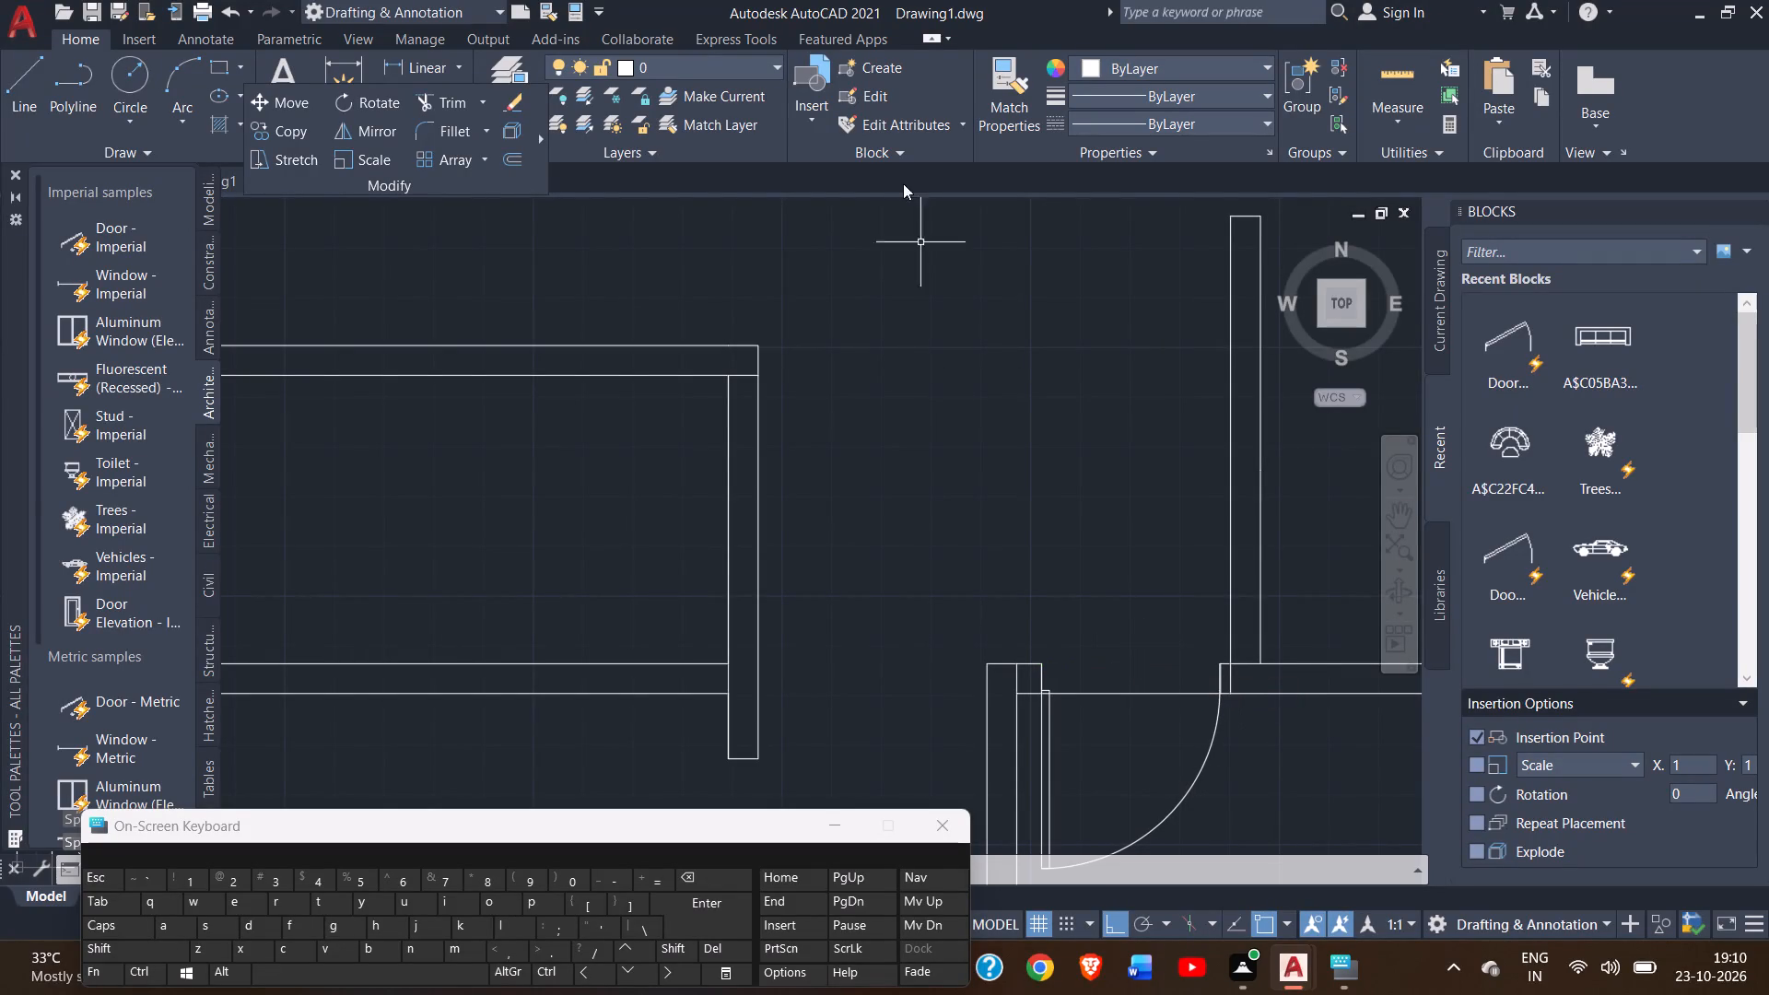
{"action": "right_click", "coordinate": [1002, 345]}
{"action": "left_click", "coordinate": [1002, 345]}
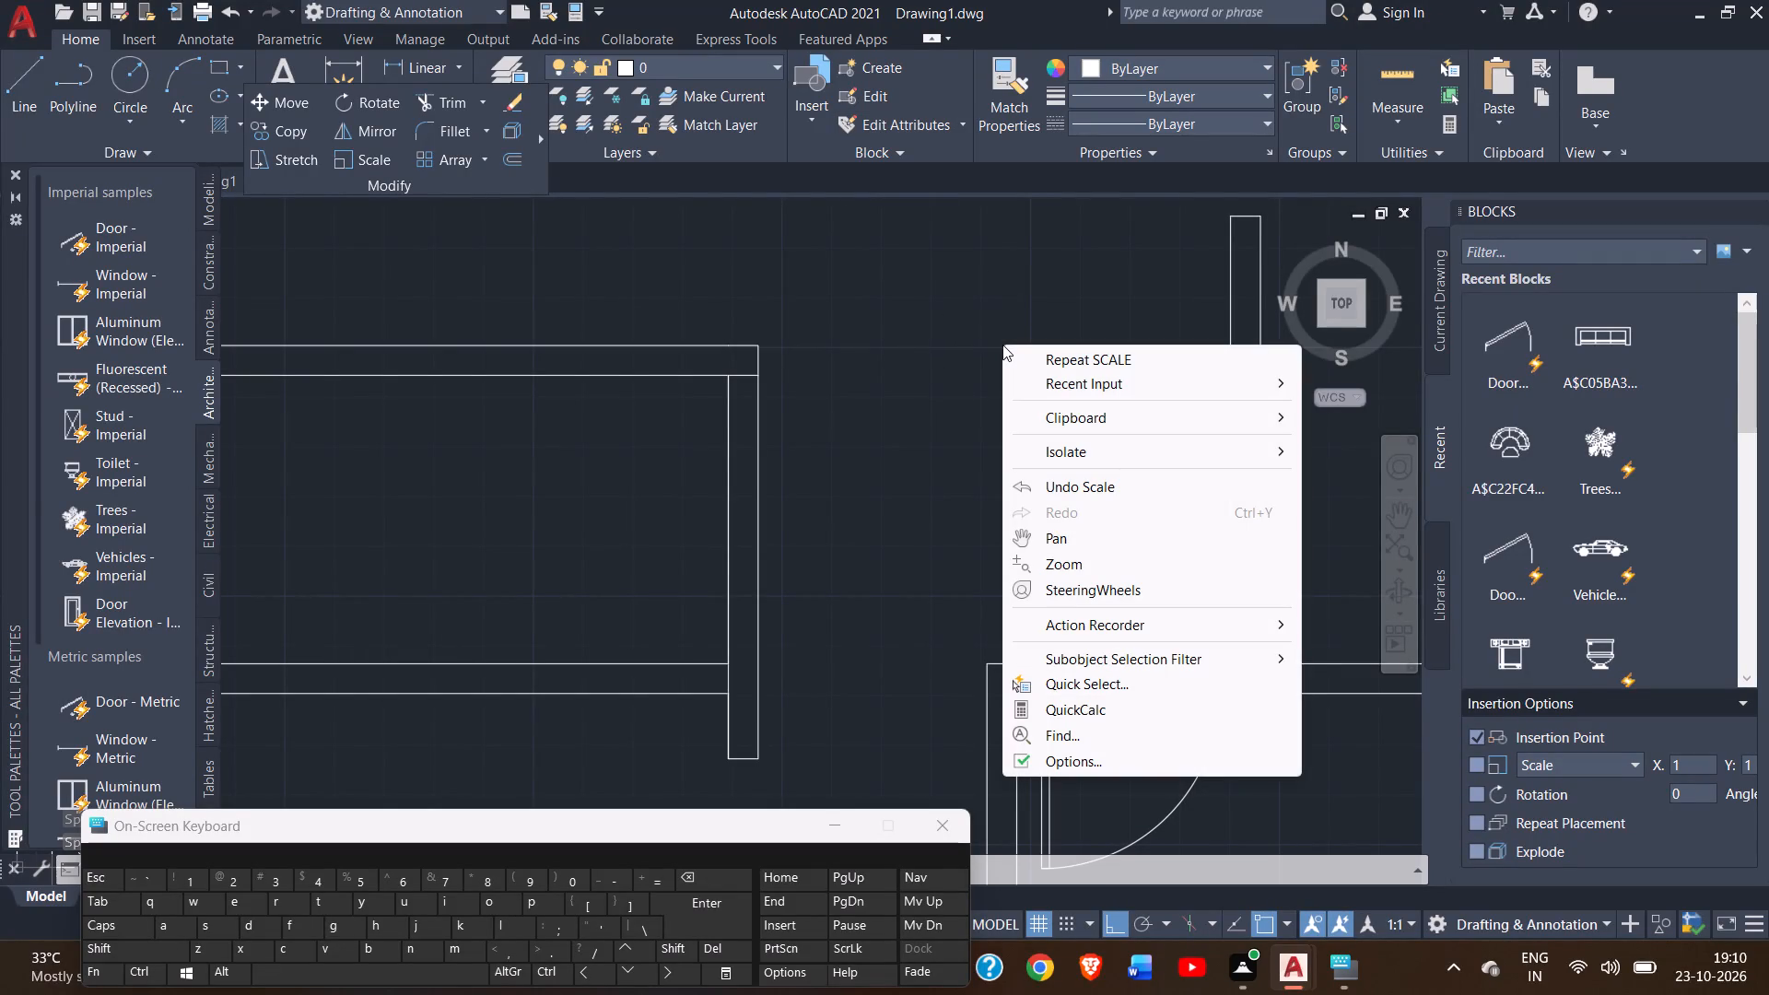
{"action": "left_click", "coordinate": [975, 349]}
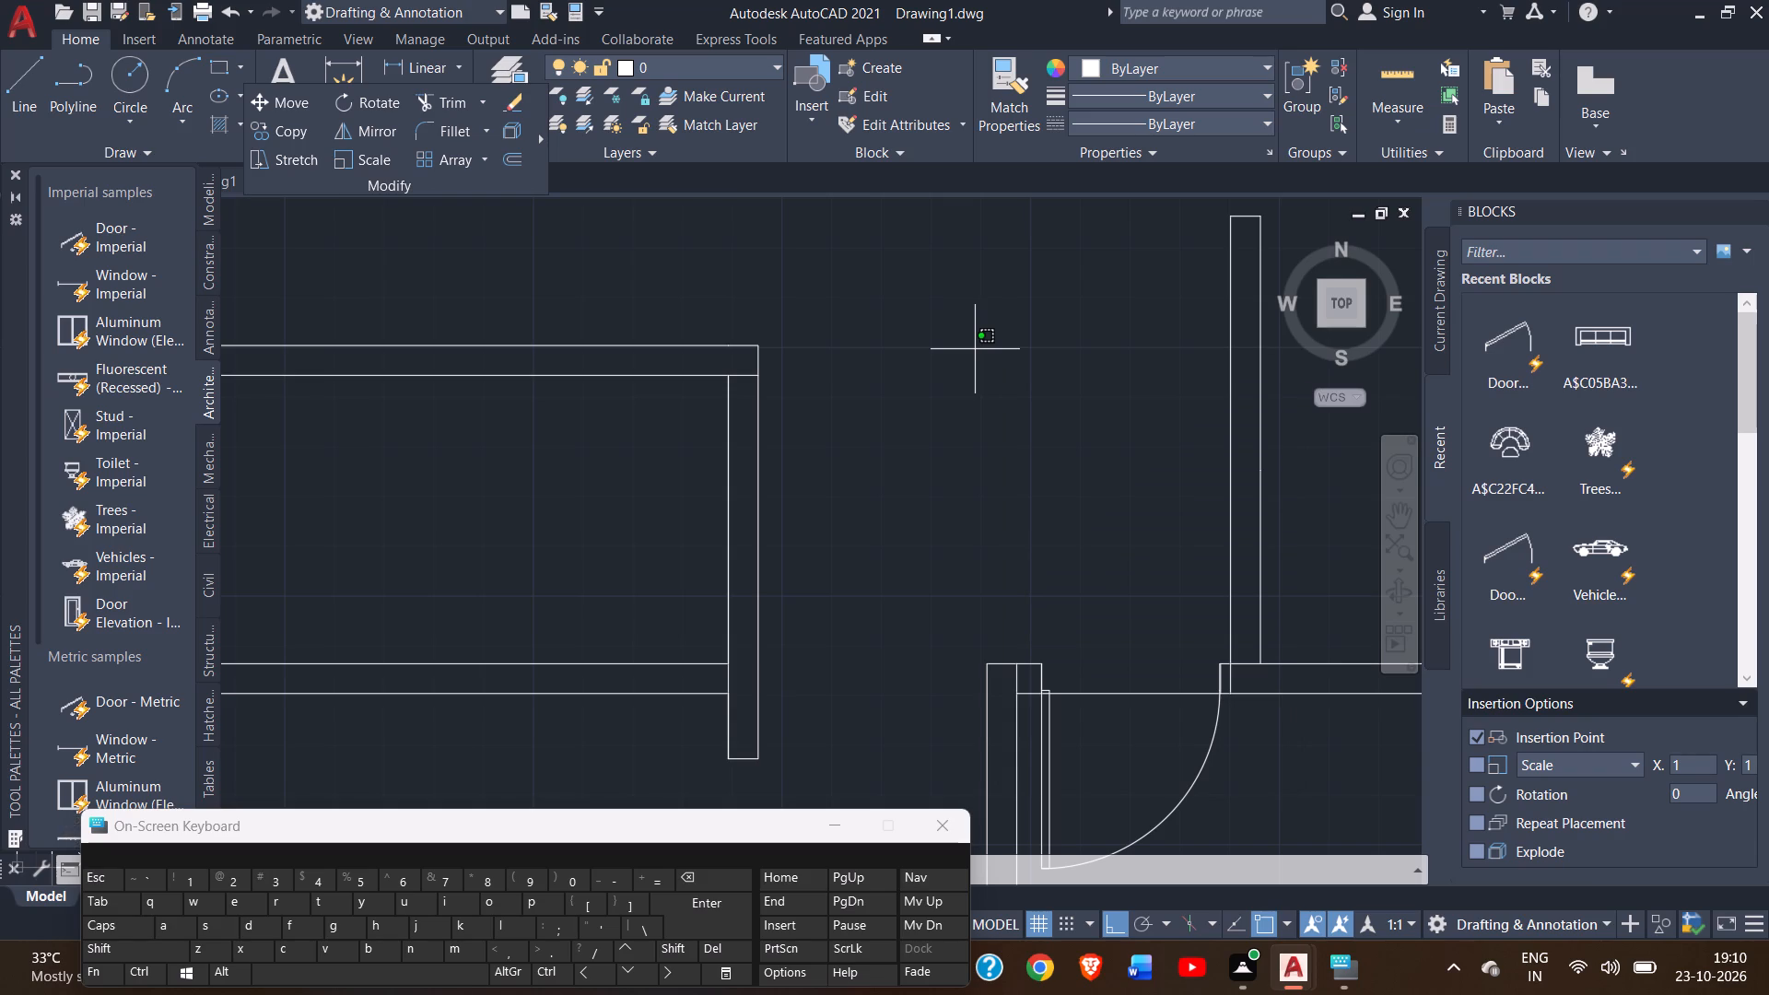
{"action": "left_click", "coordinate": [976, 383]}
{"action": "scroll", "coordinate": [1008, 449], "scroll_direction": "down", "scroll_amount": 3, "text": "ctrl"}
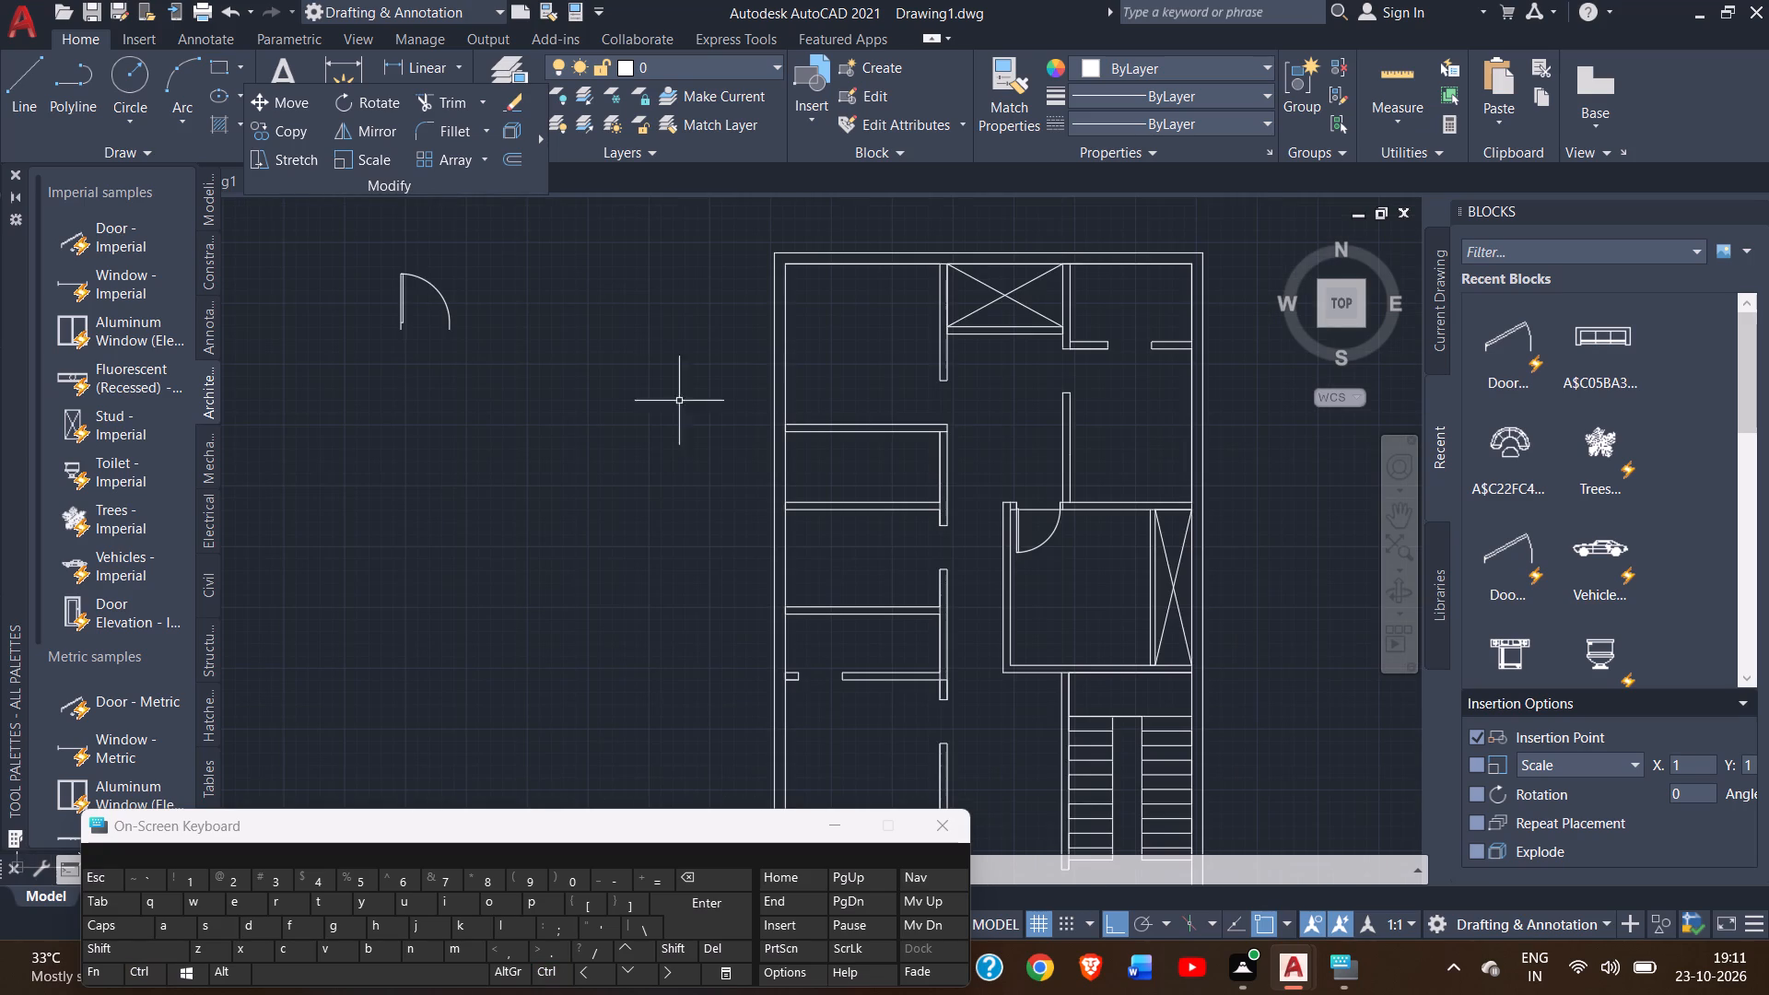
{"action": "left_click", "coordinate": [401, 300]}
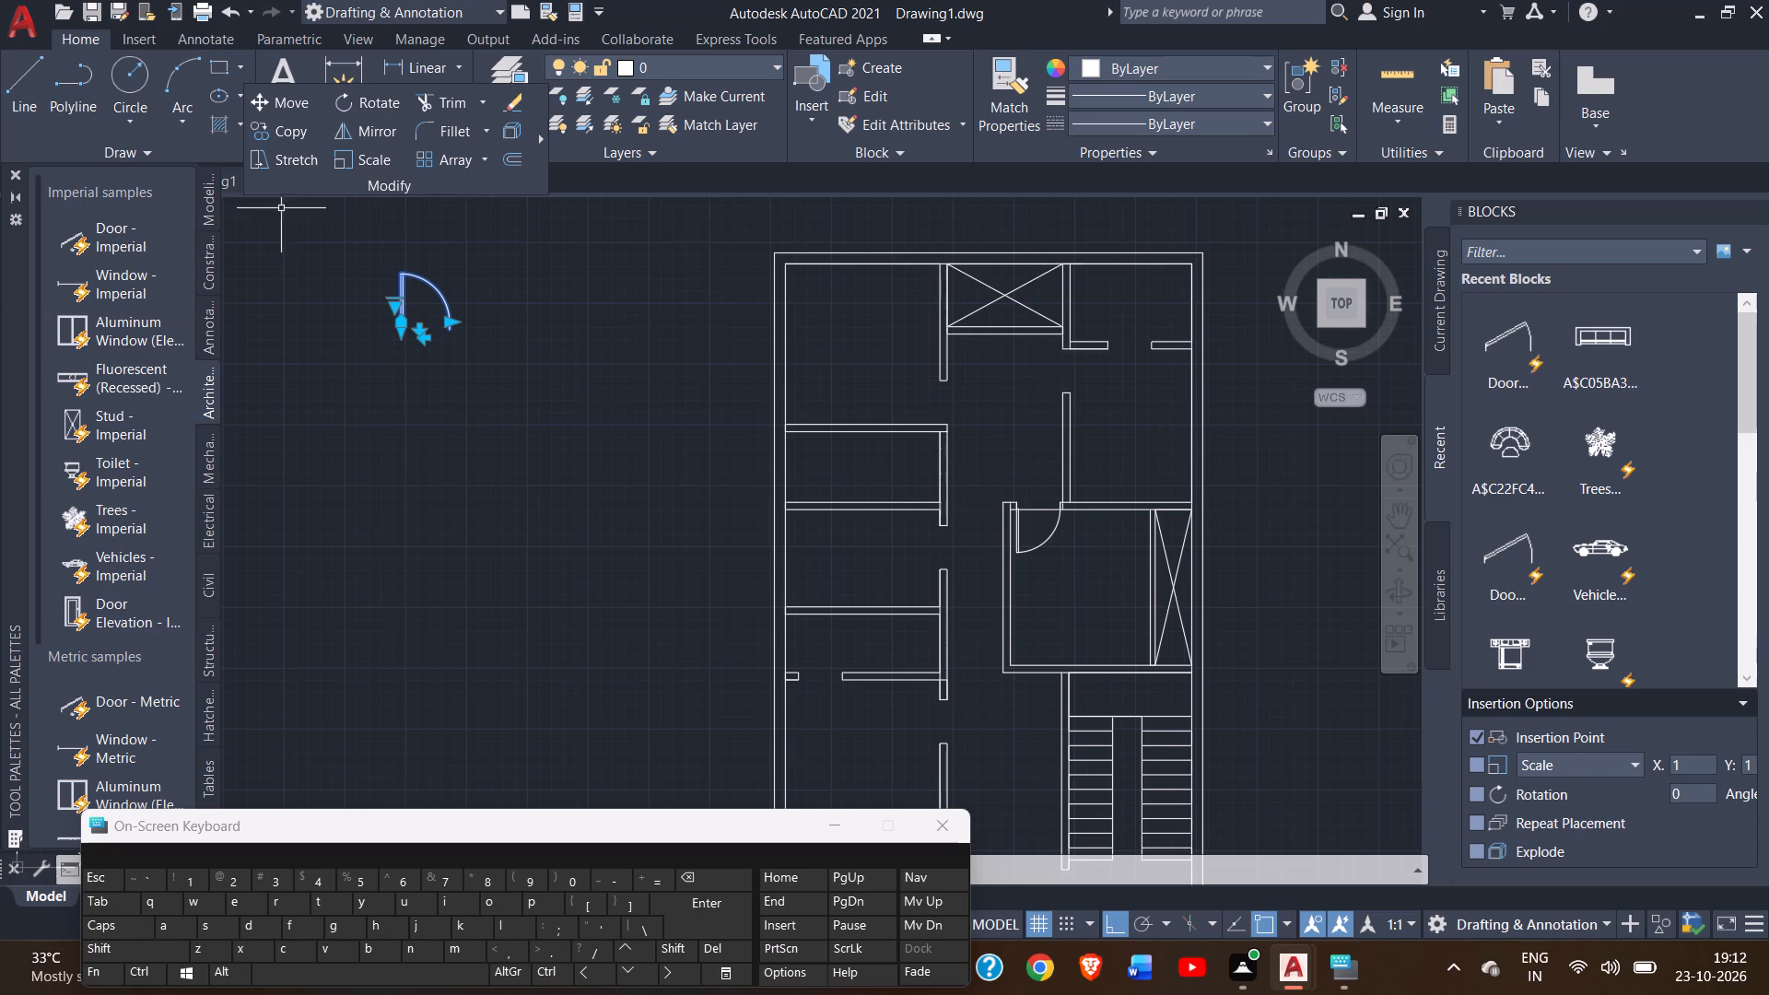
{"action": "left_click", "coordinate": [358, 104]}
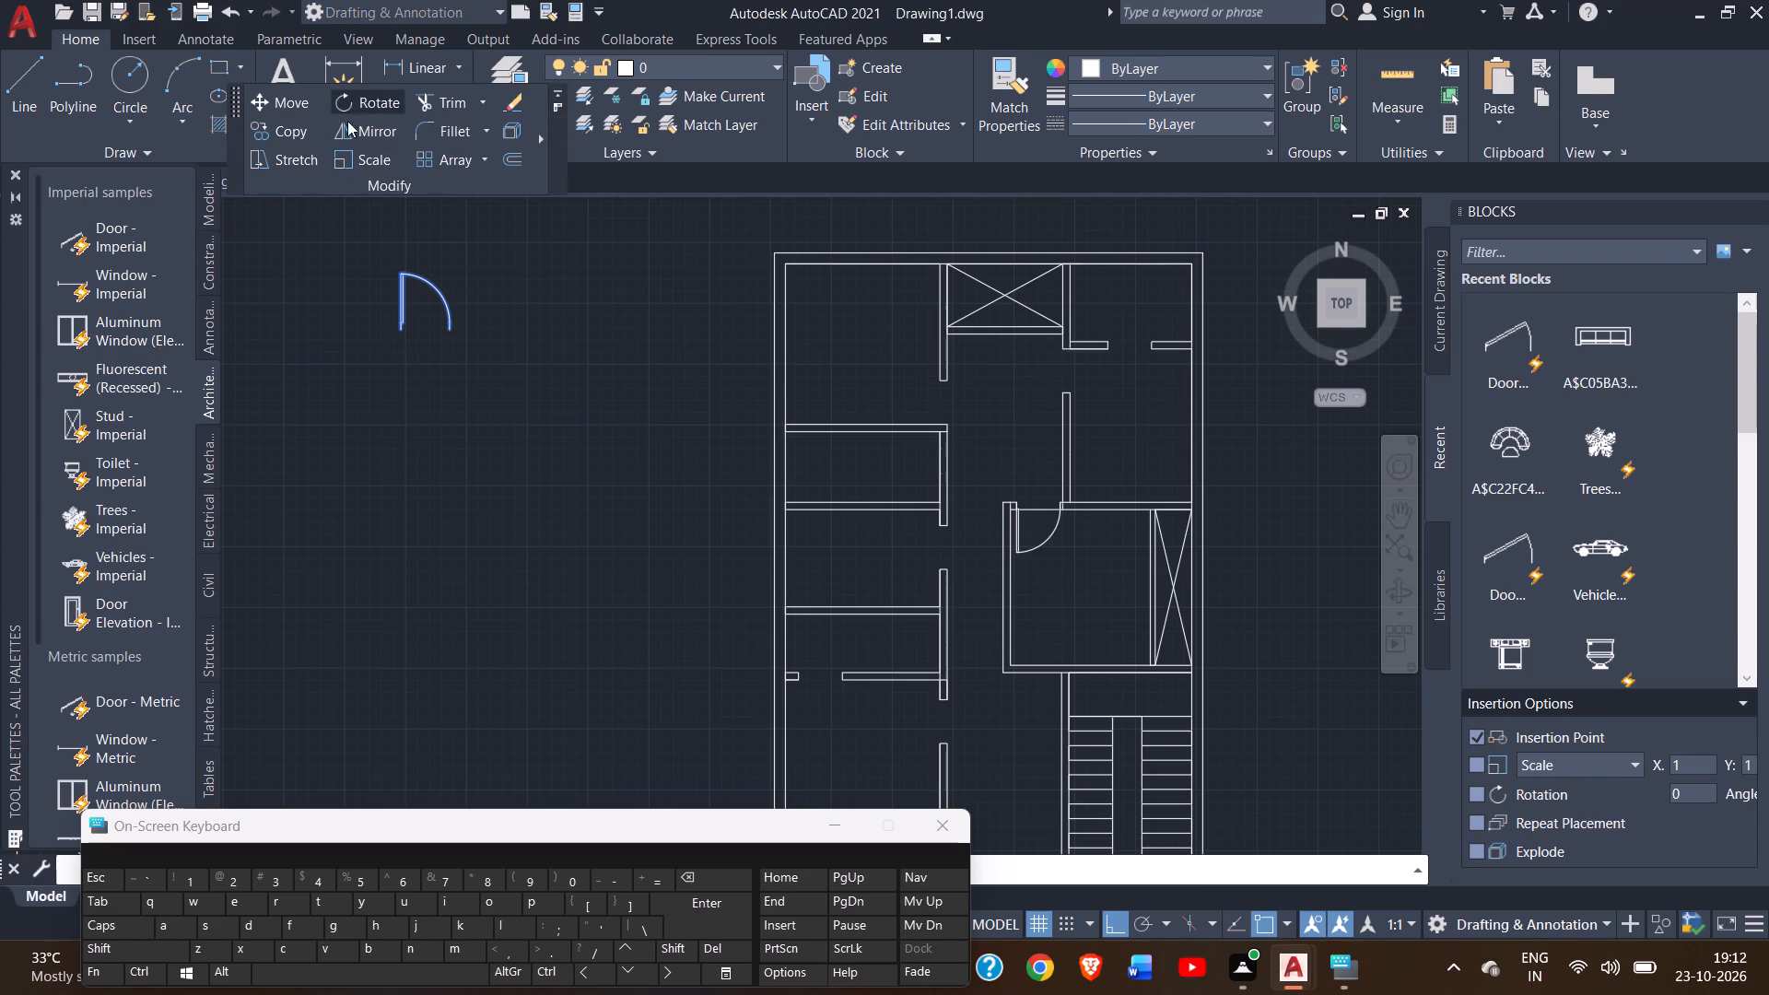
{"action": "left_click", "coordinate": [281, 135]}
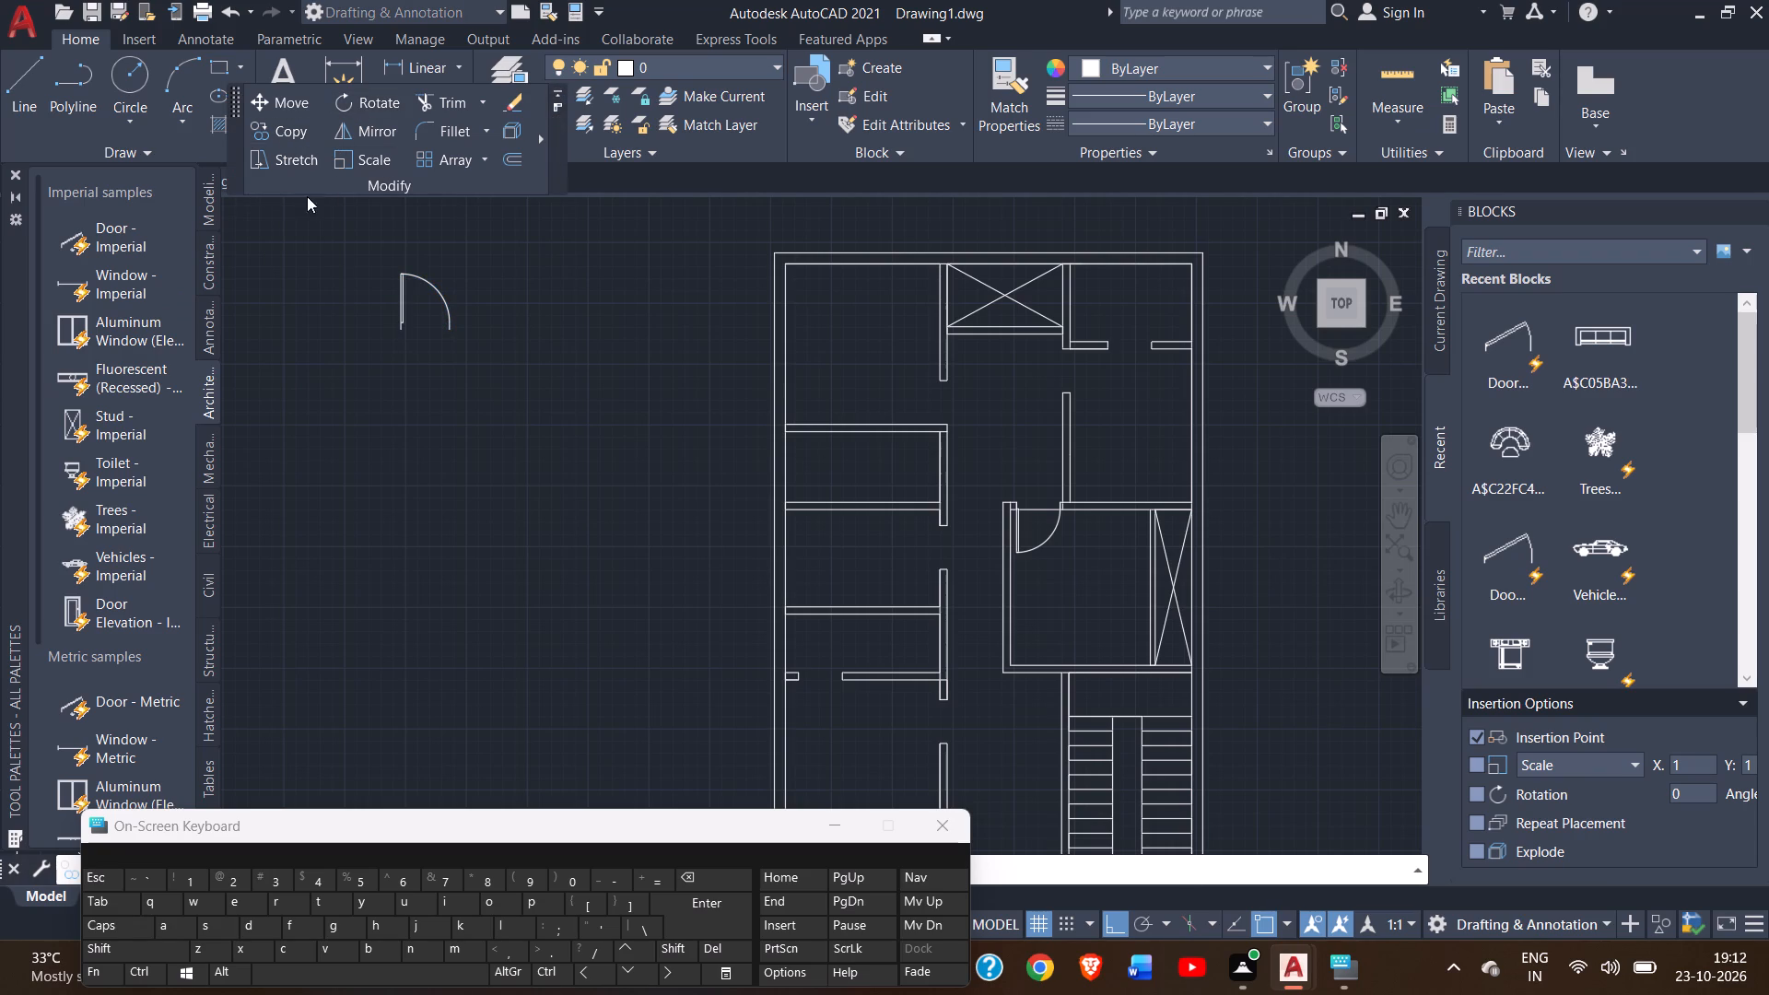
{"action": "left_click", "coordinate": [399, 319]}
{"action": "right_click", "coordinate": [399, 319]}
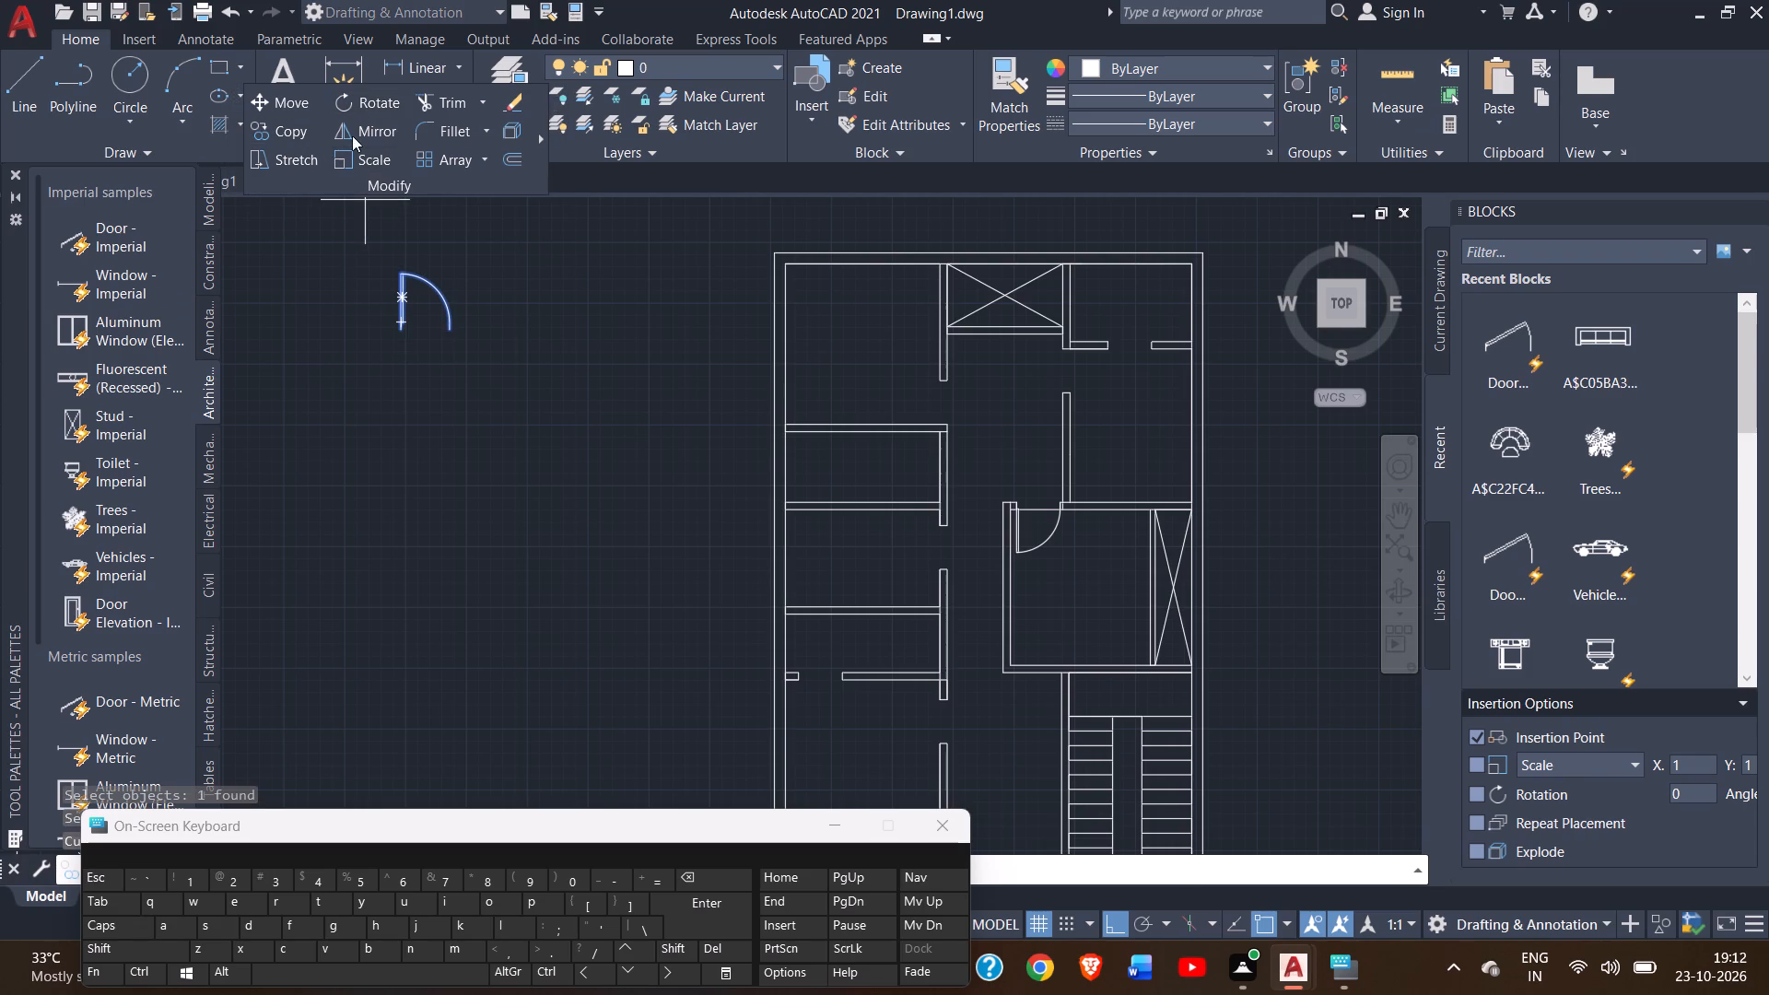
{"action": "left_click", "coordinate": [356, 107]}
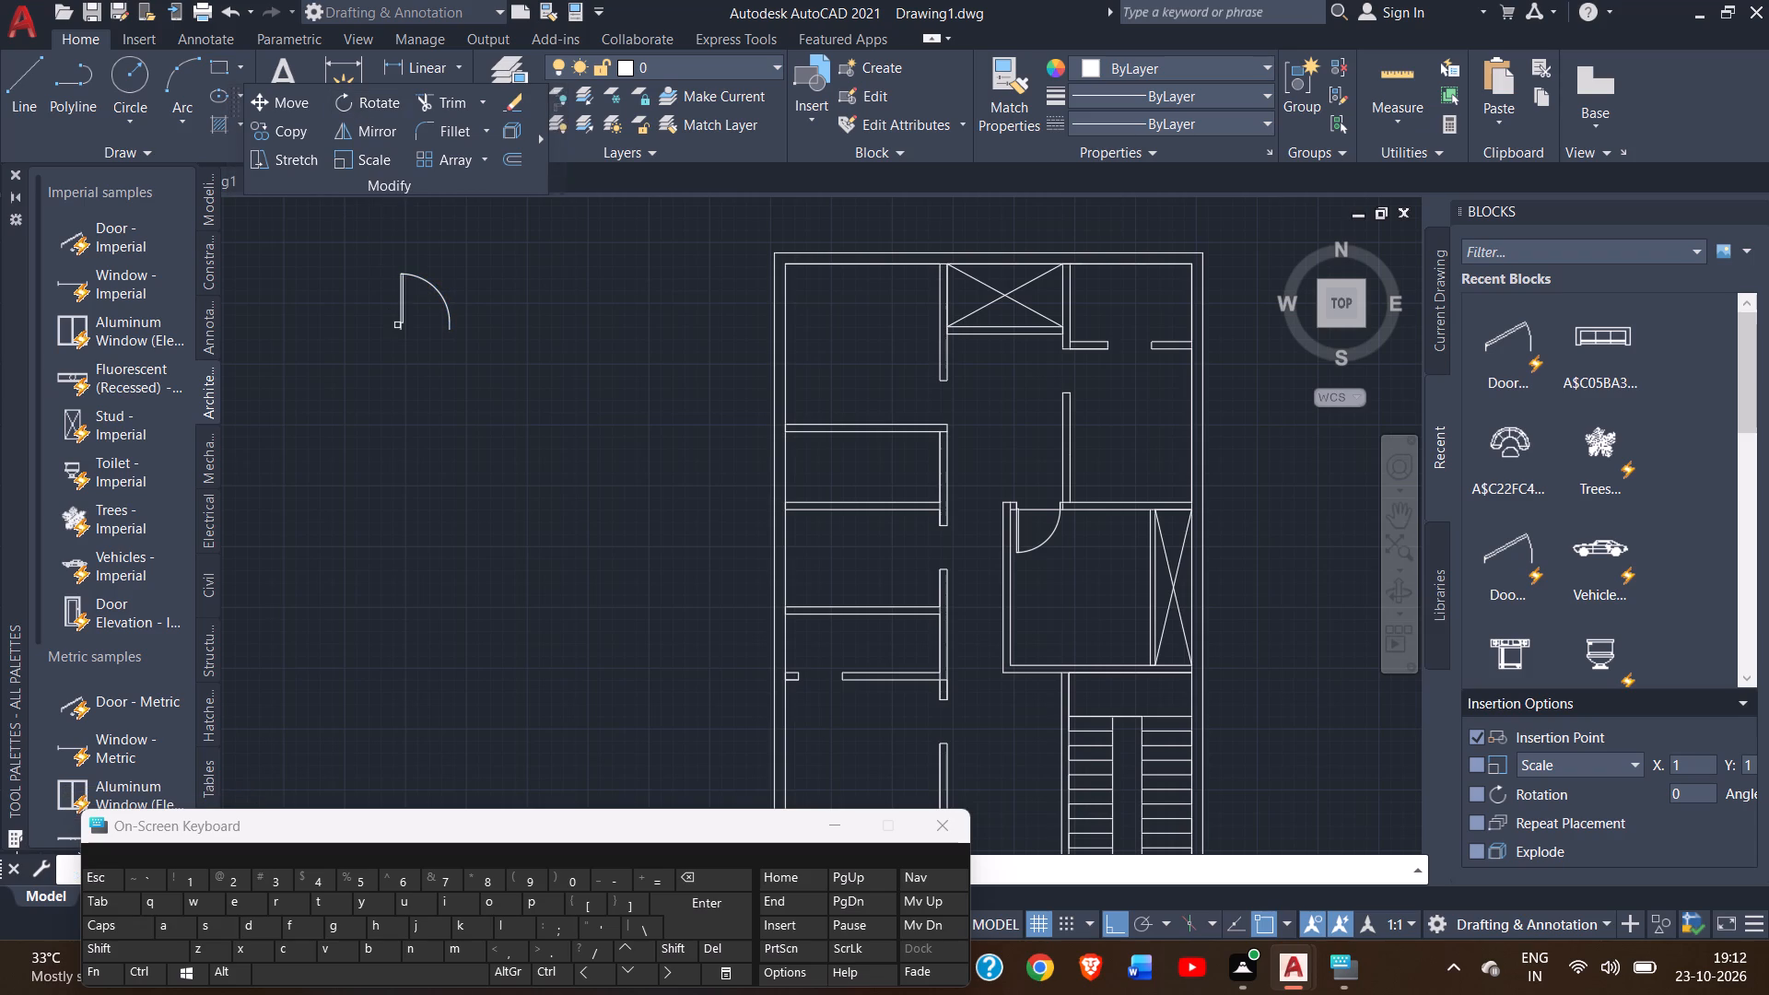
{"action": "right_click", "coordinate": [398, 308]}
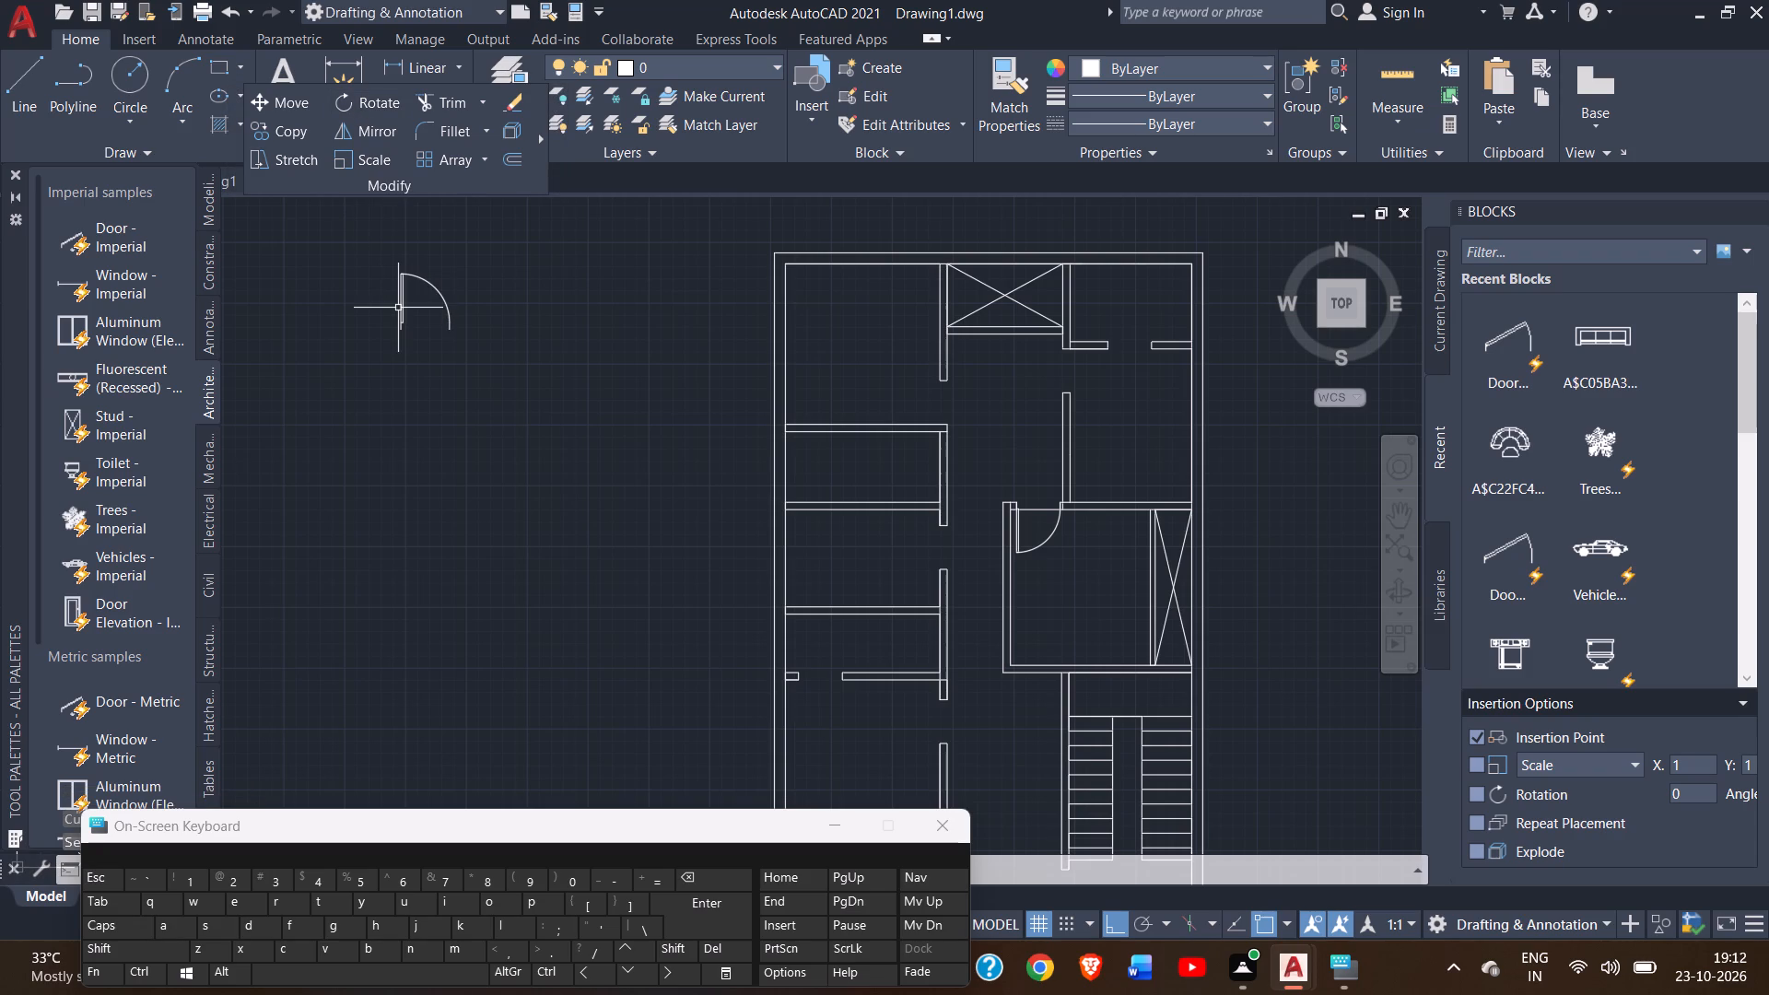
Rotate the spare door block outside the floor plan 90° clockwise about the lower end of its leaf.
{"action": "left_click", "coordinate": [398, 305]}
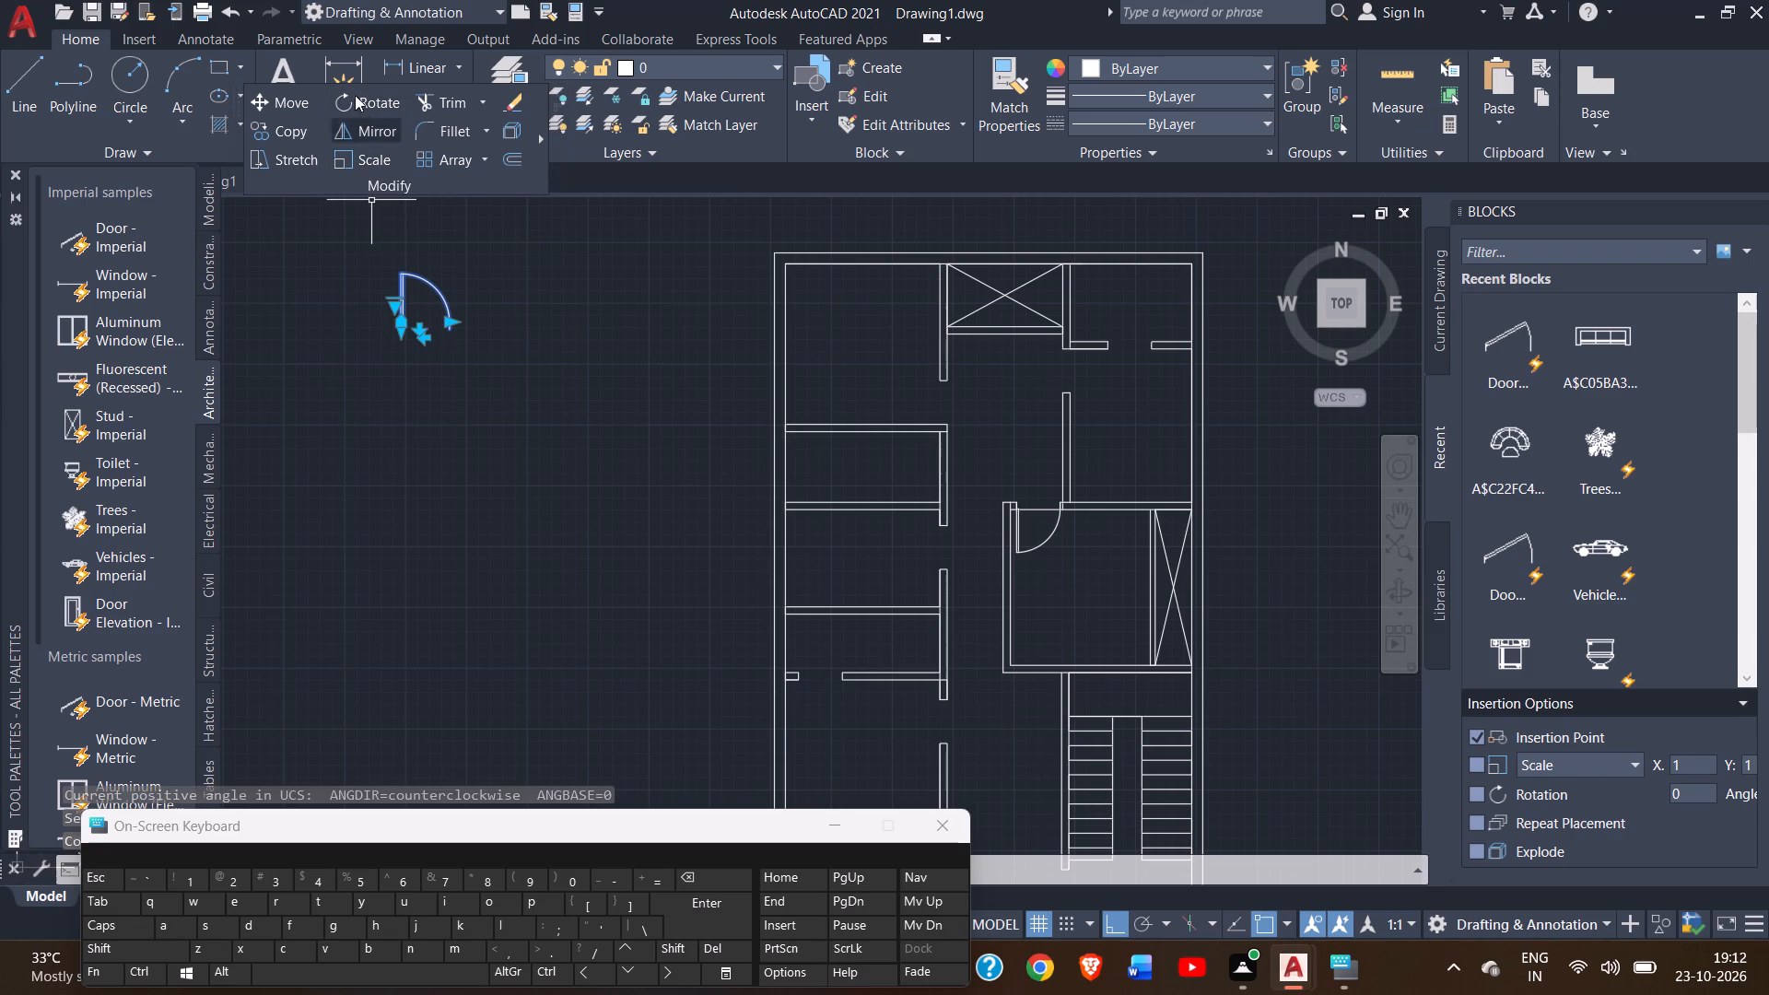
{"action": "left_click", "coordinate": [339, 99]}
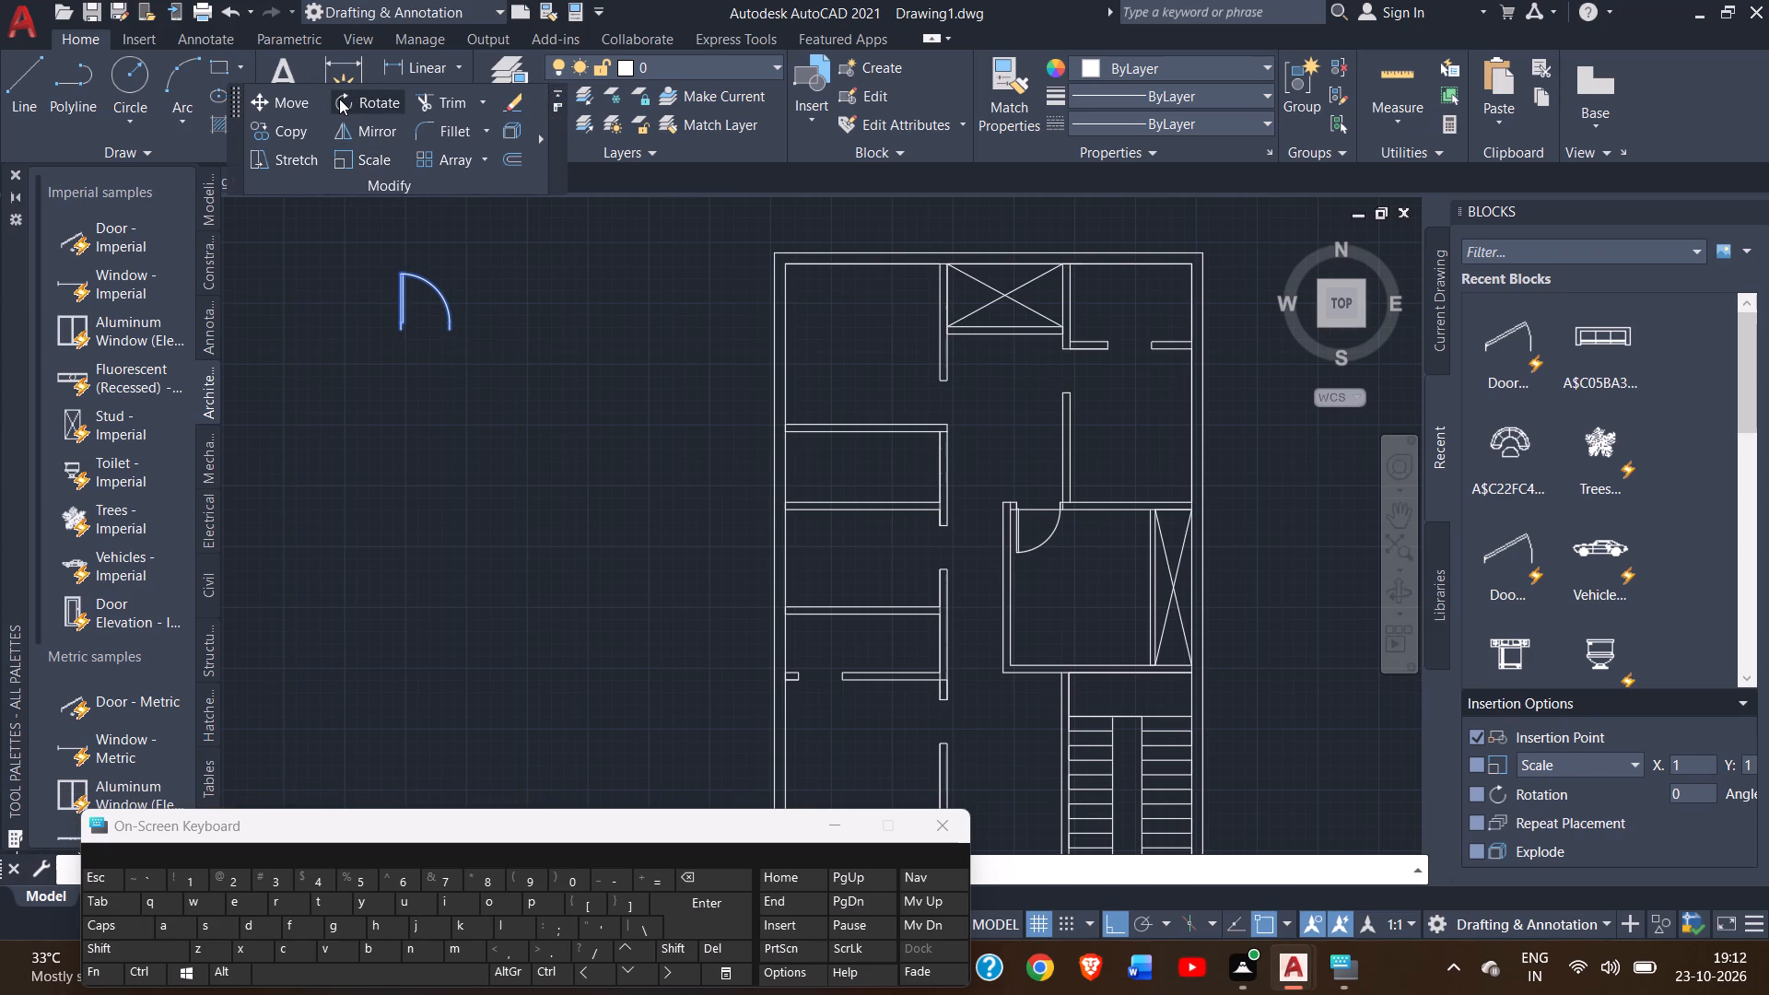
{"action": "left_click_drag", "start_coordinate": [407, 327], "coordinate": [420, 366]}
{"action": "left_click", "coordinate": [420, 366]}
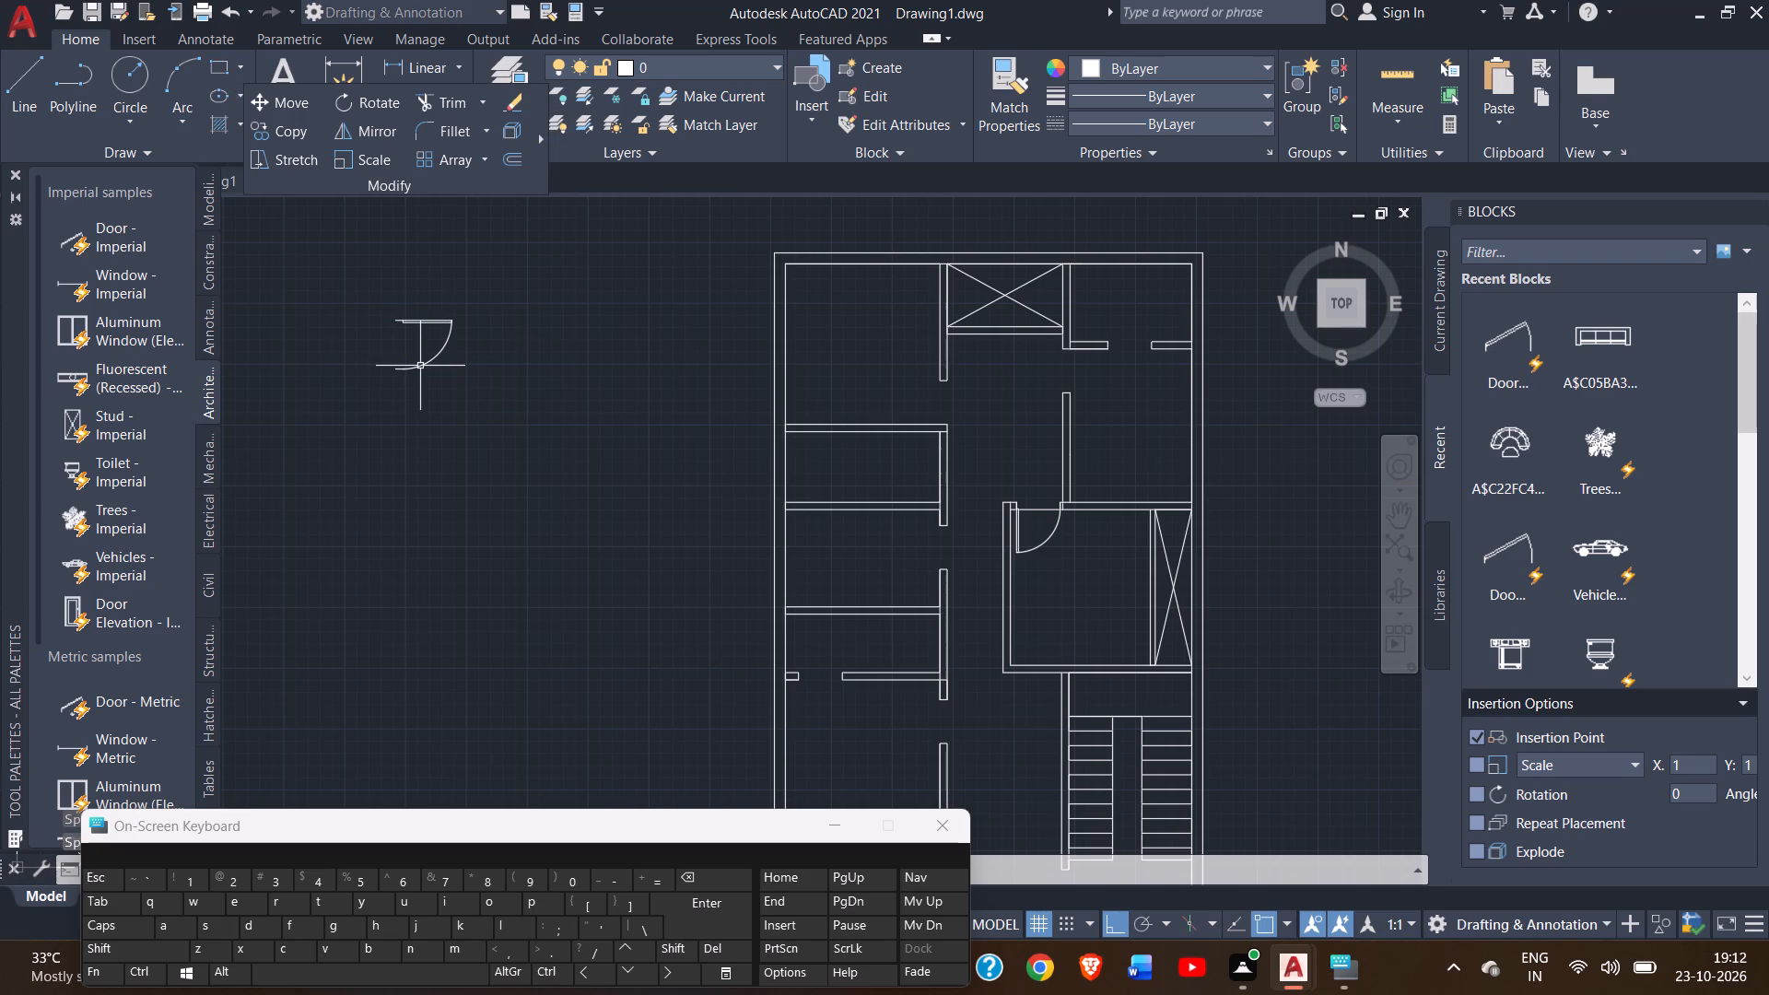
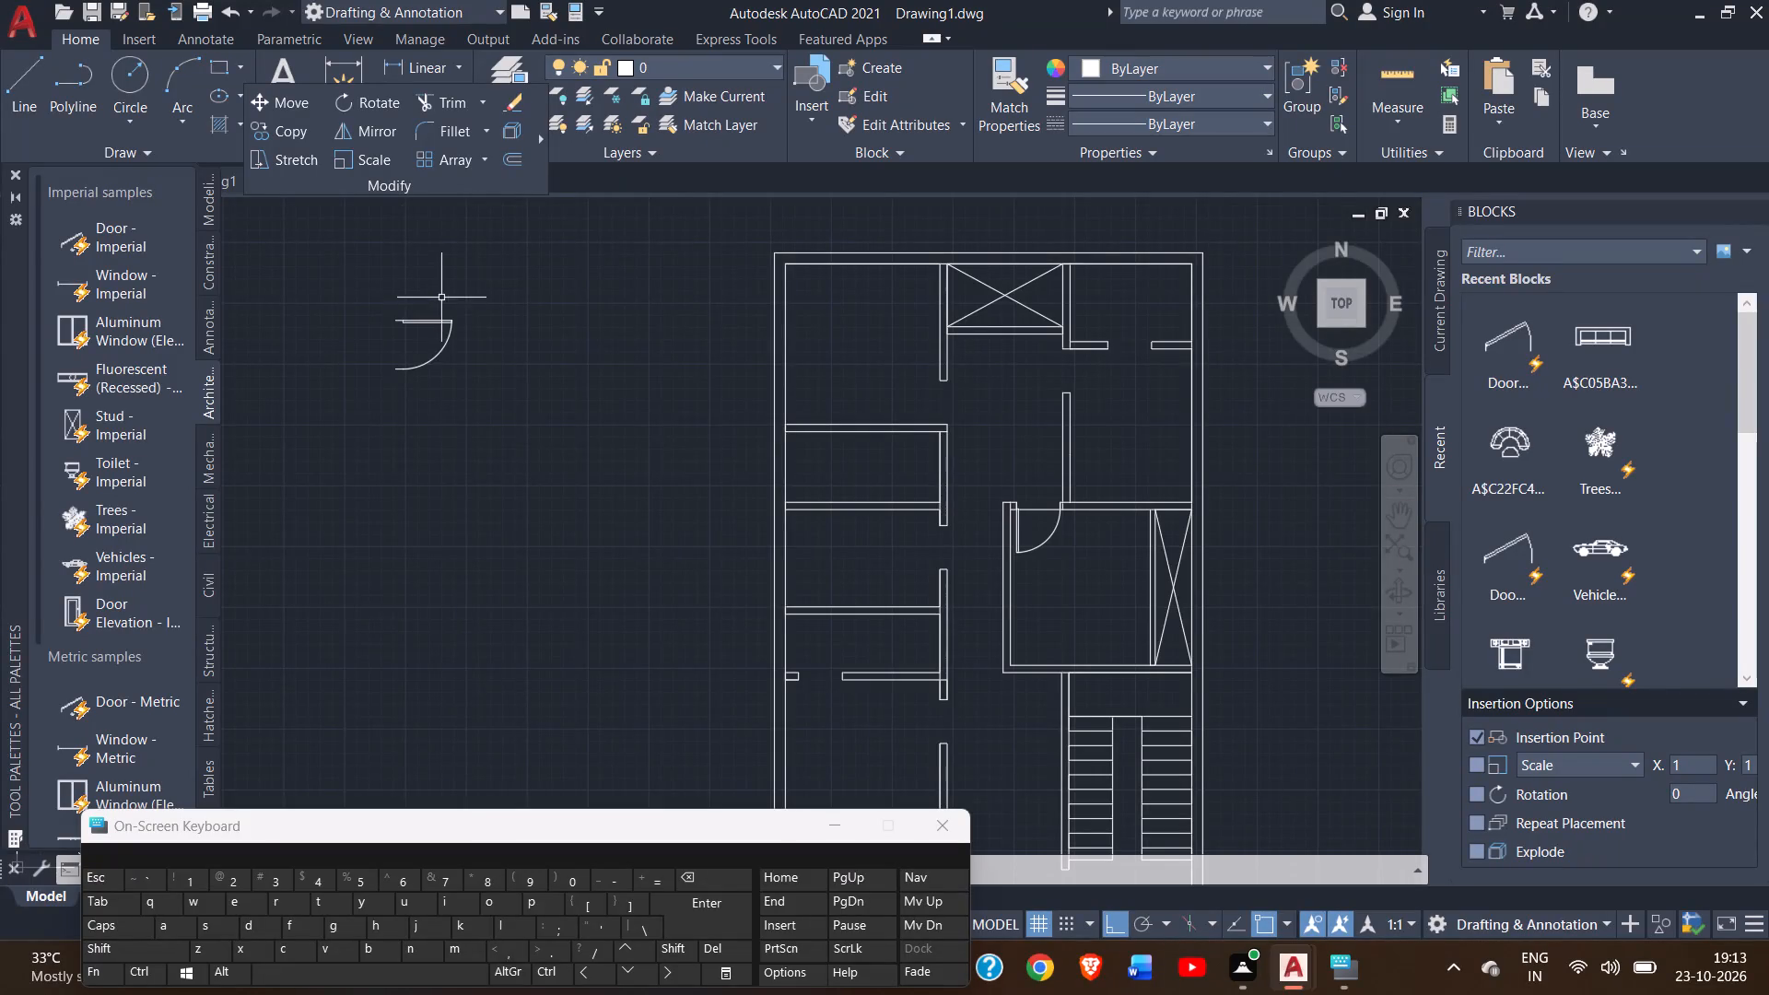
Copy the spare door block by its hinge corner, with Ortho off, to the upper jamb of the opening below the crossed shaft's right wall.
{"action": "left_click", "coordinate": [416, 319]}
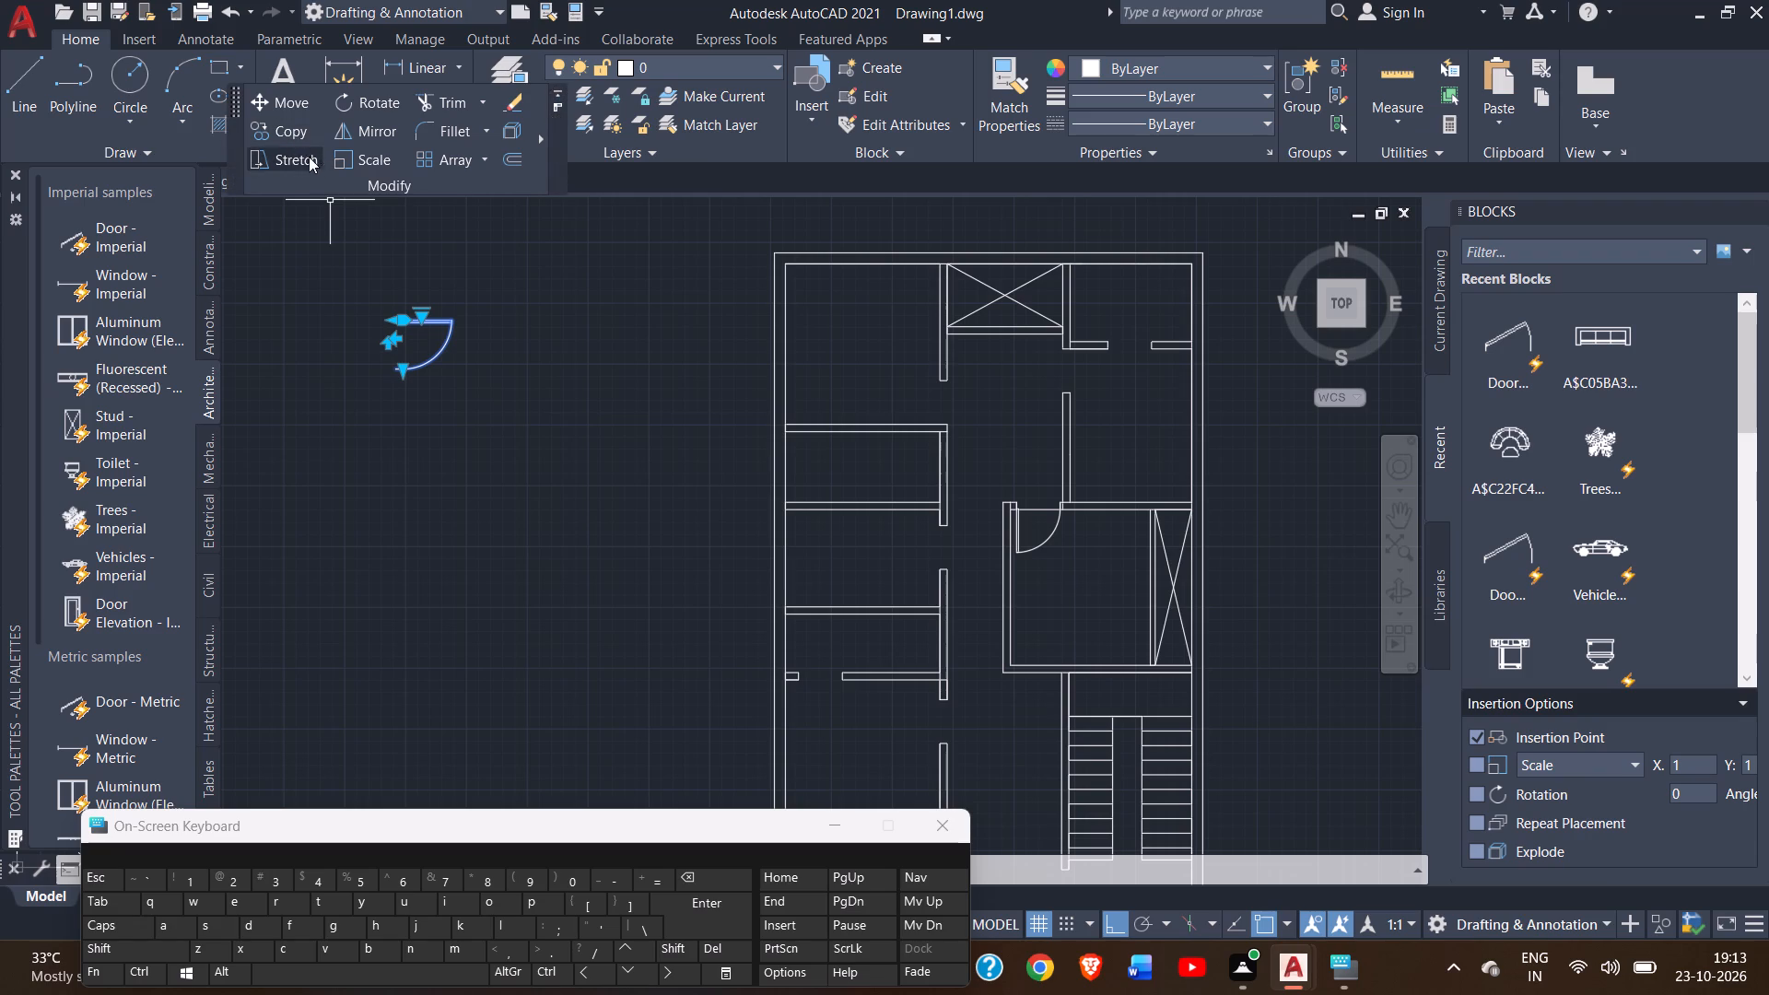
{"action": "left_click", "coordinate": [269, 126]}
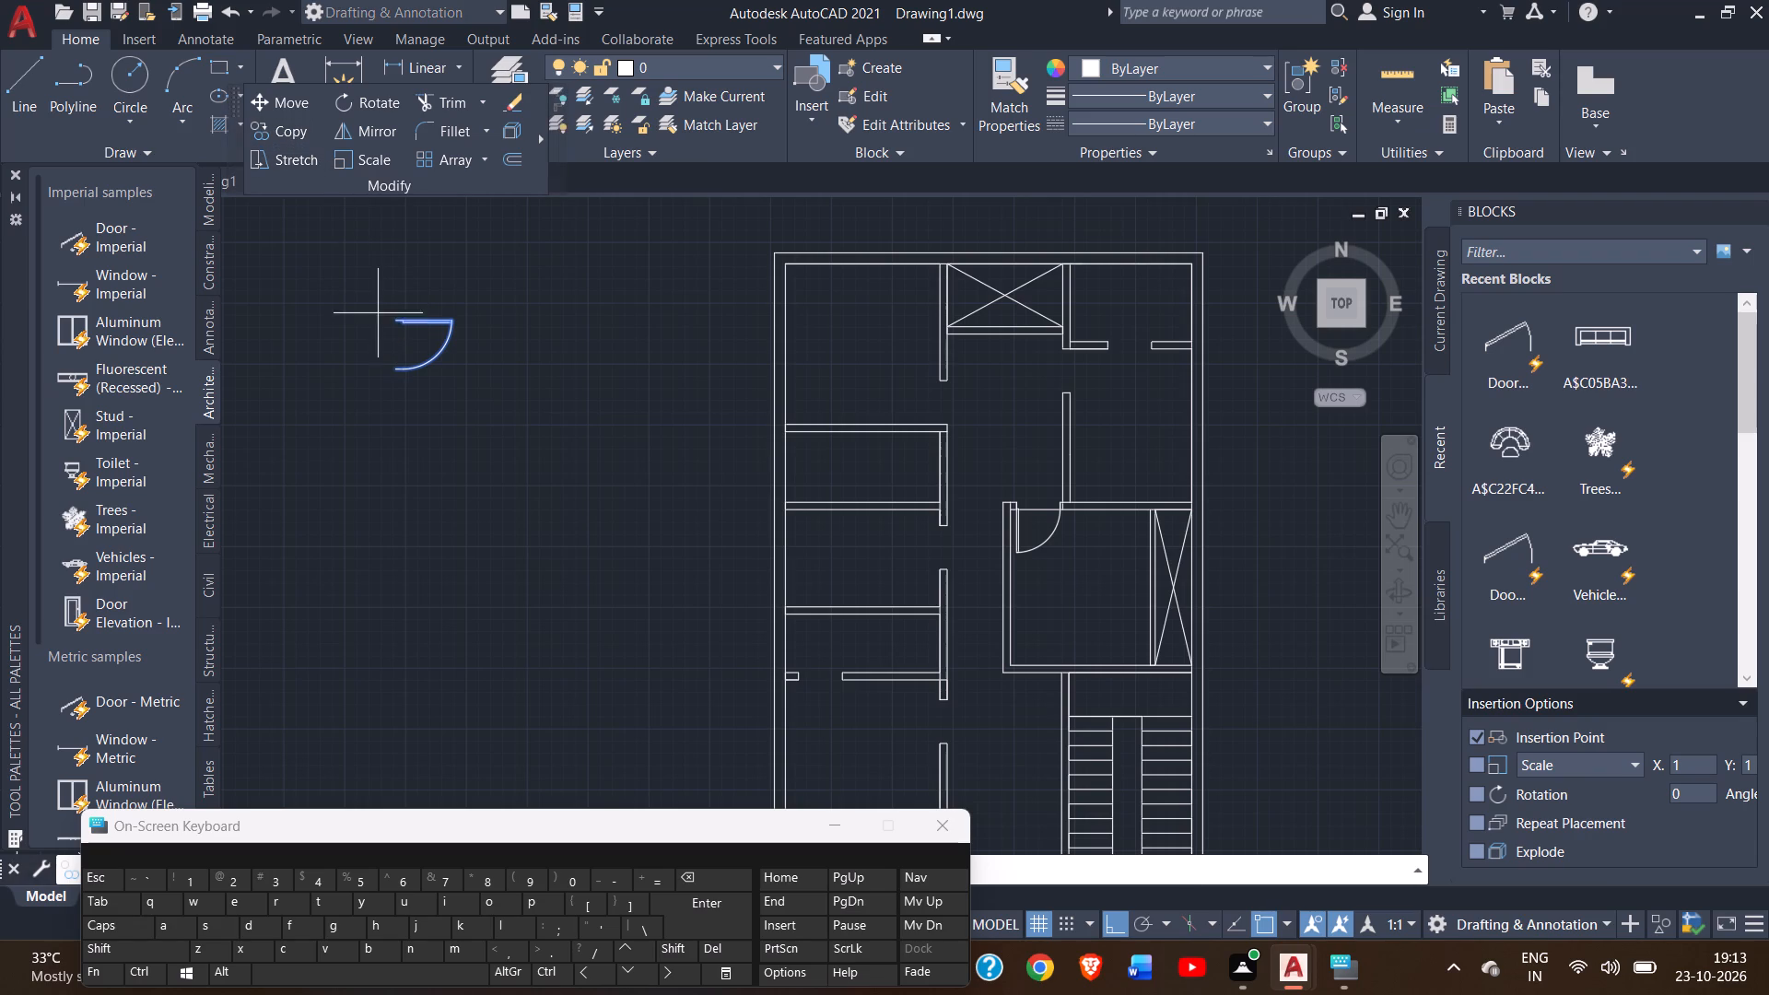
{"action": "left_click", "coordinate": [389, 317]}
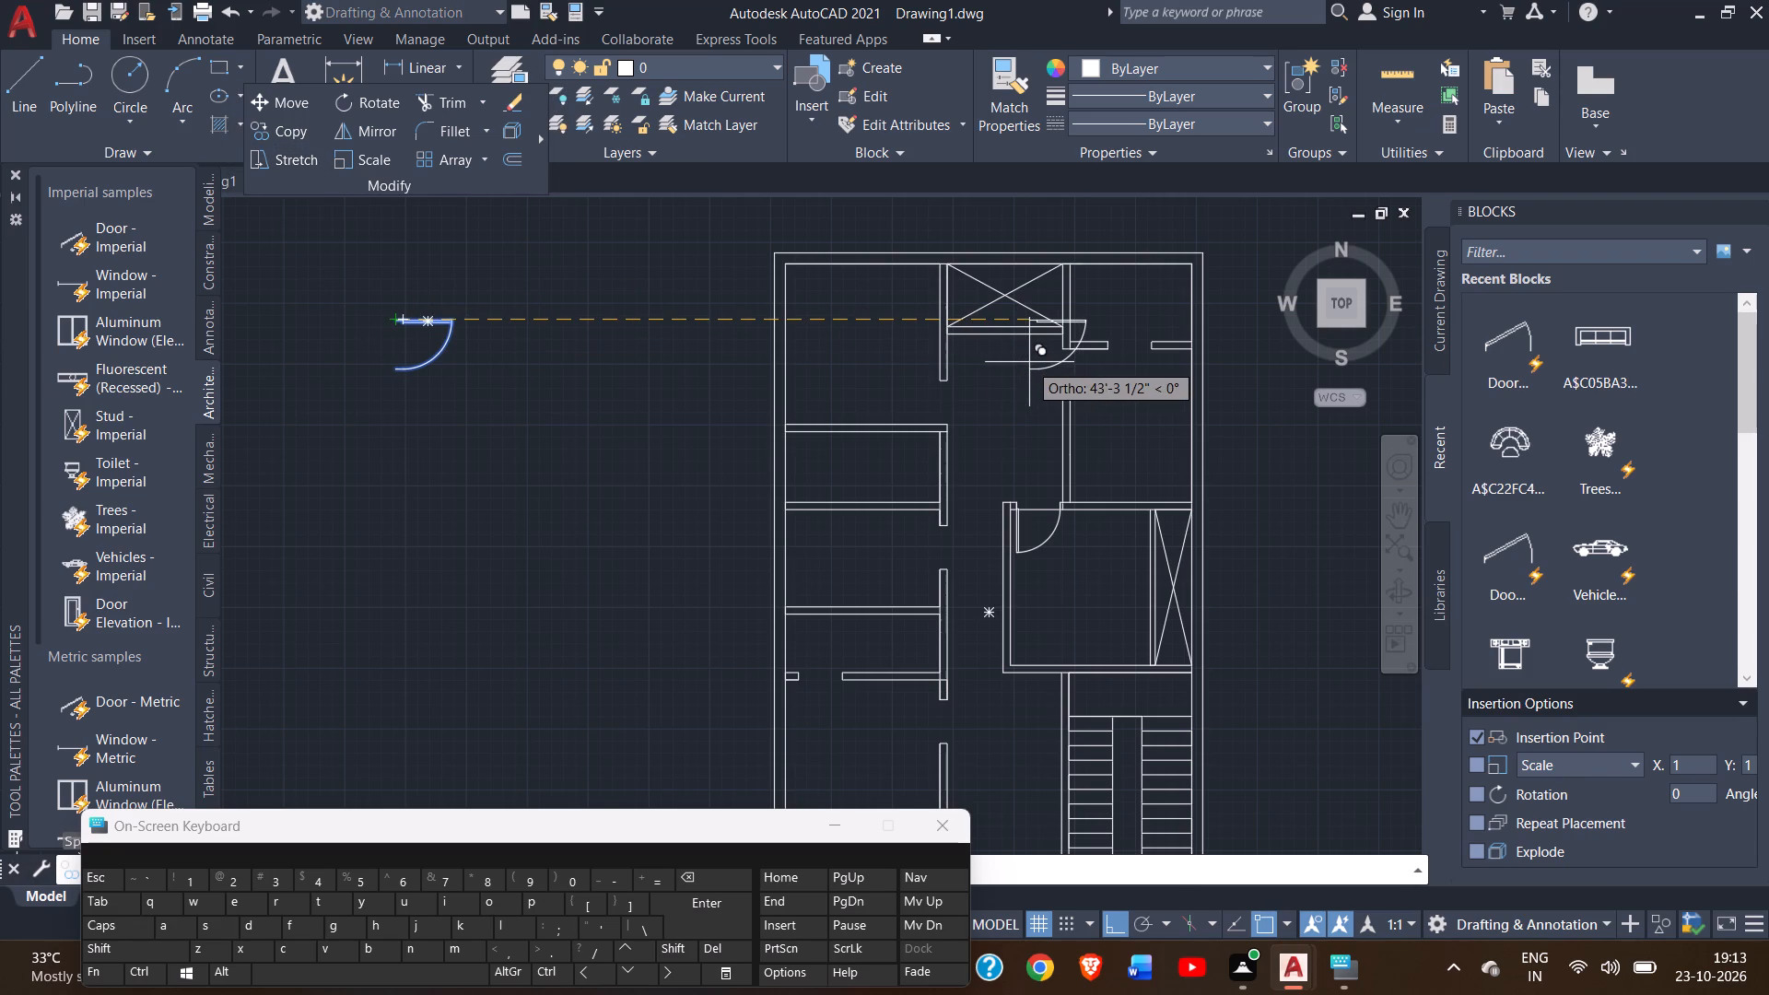
{"action": "scroll", "coordinate": [1029, 362], "scroll_direction": "up", "scroll_amount": 2, "text": "ctrl"}
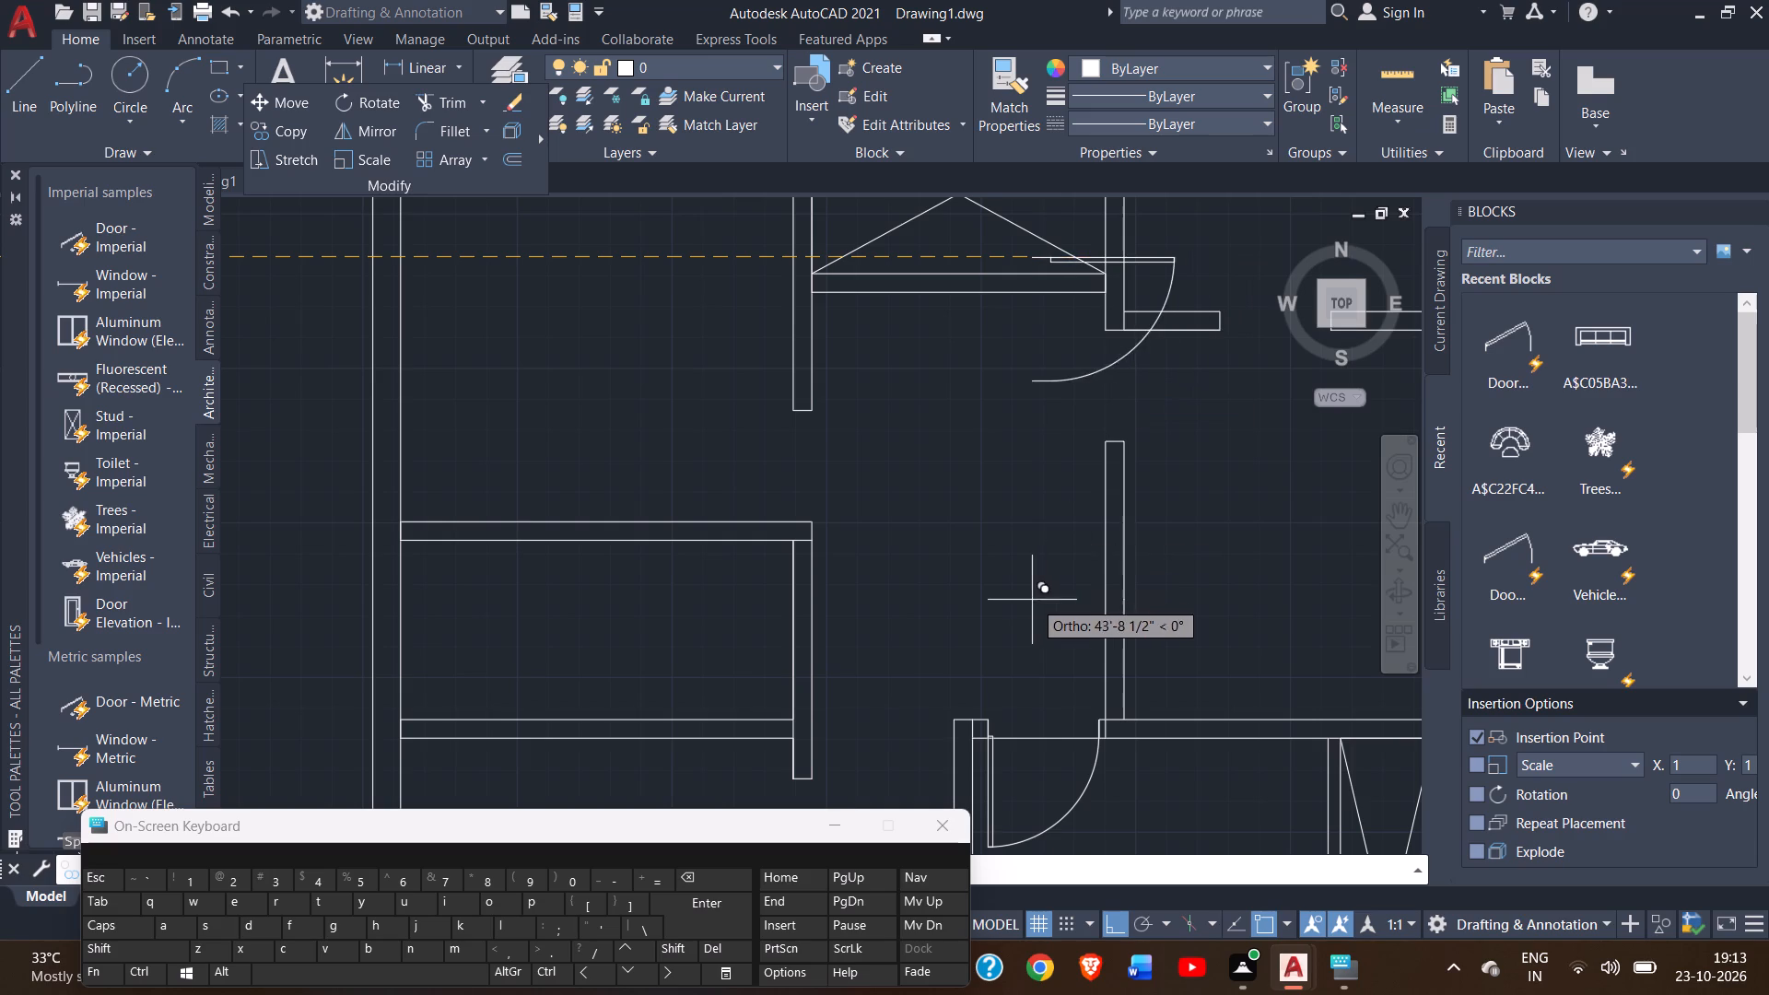
{"action": "left_click", "coordinate": [1106, 928]}
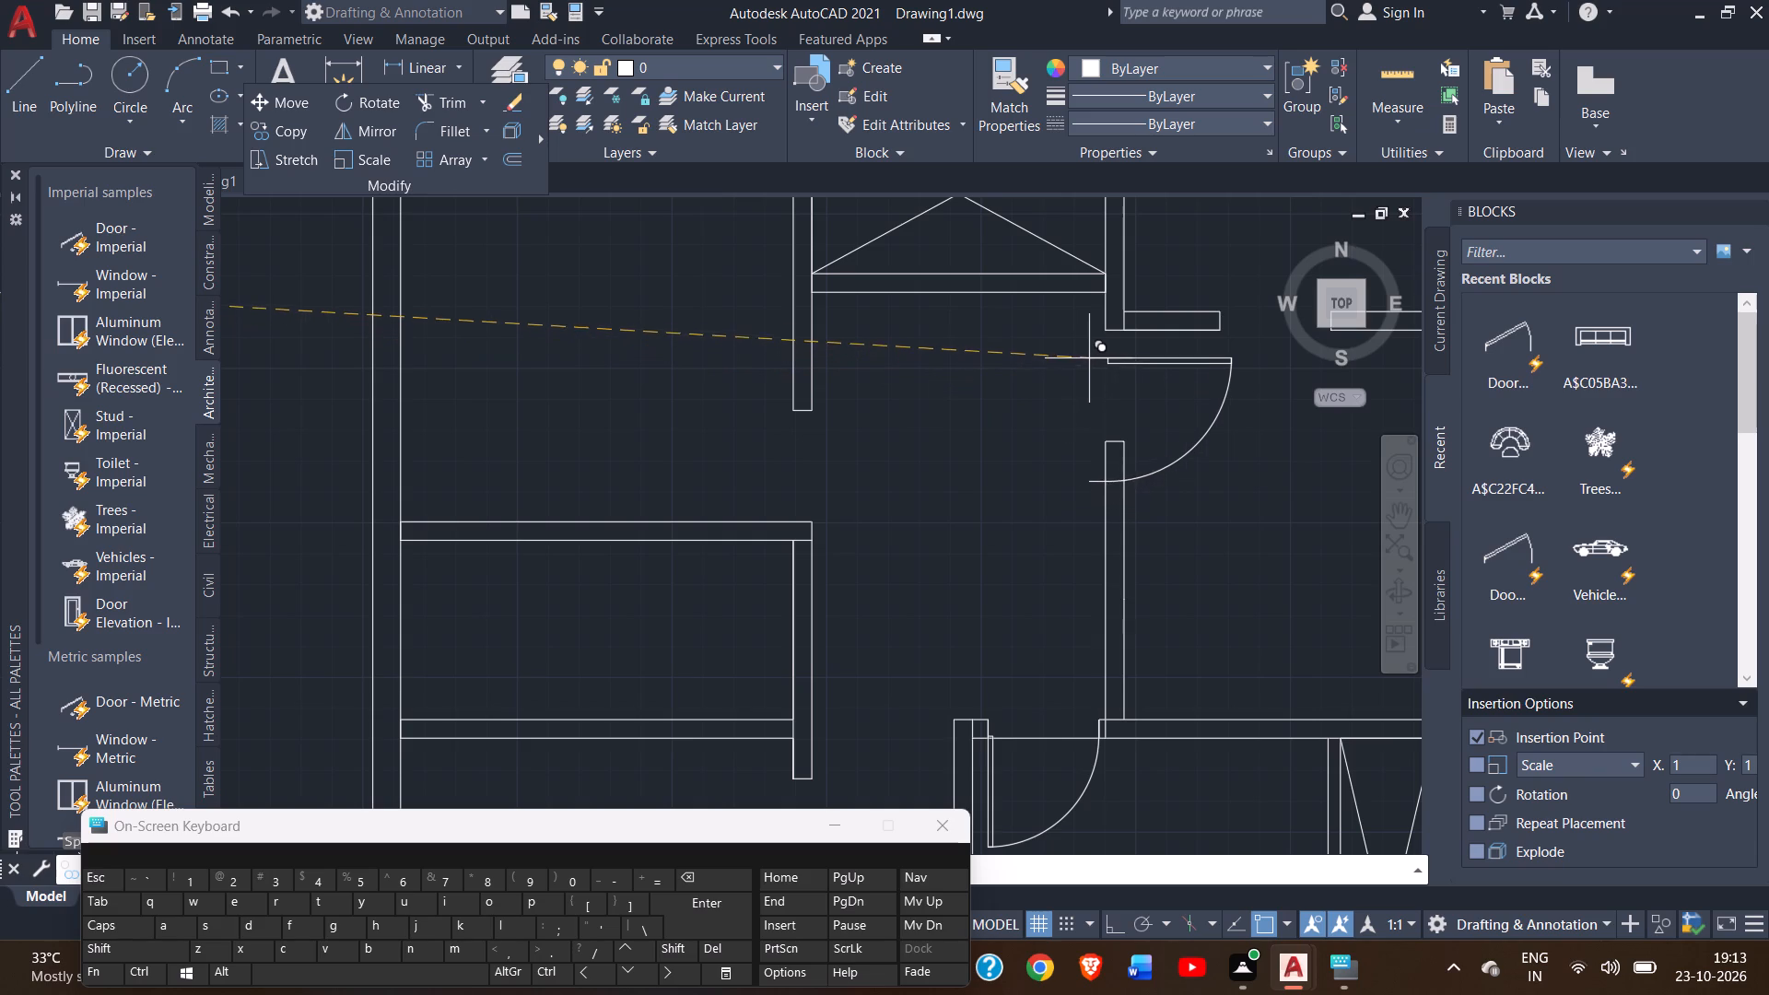
{"action": "left_click", "coordinate": [1102, 335]}
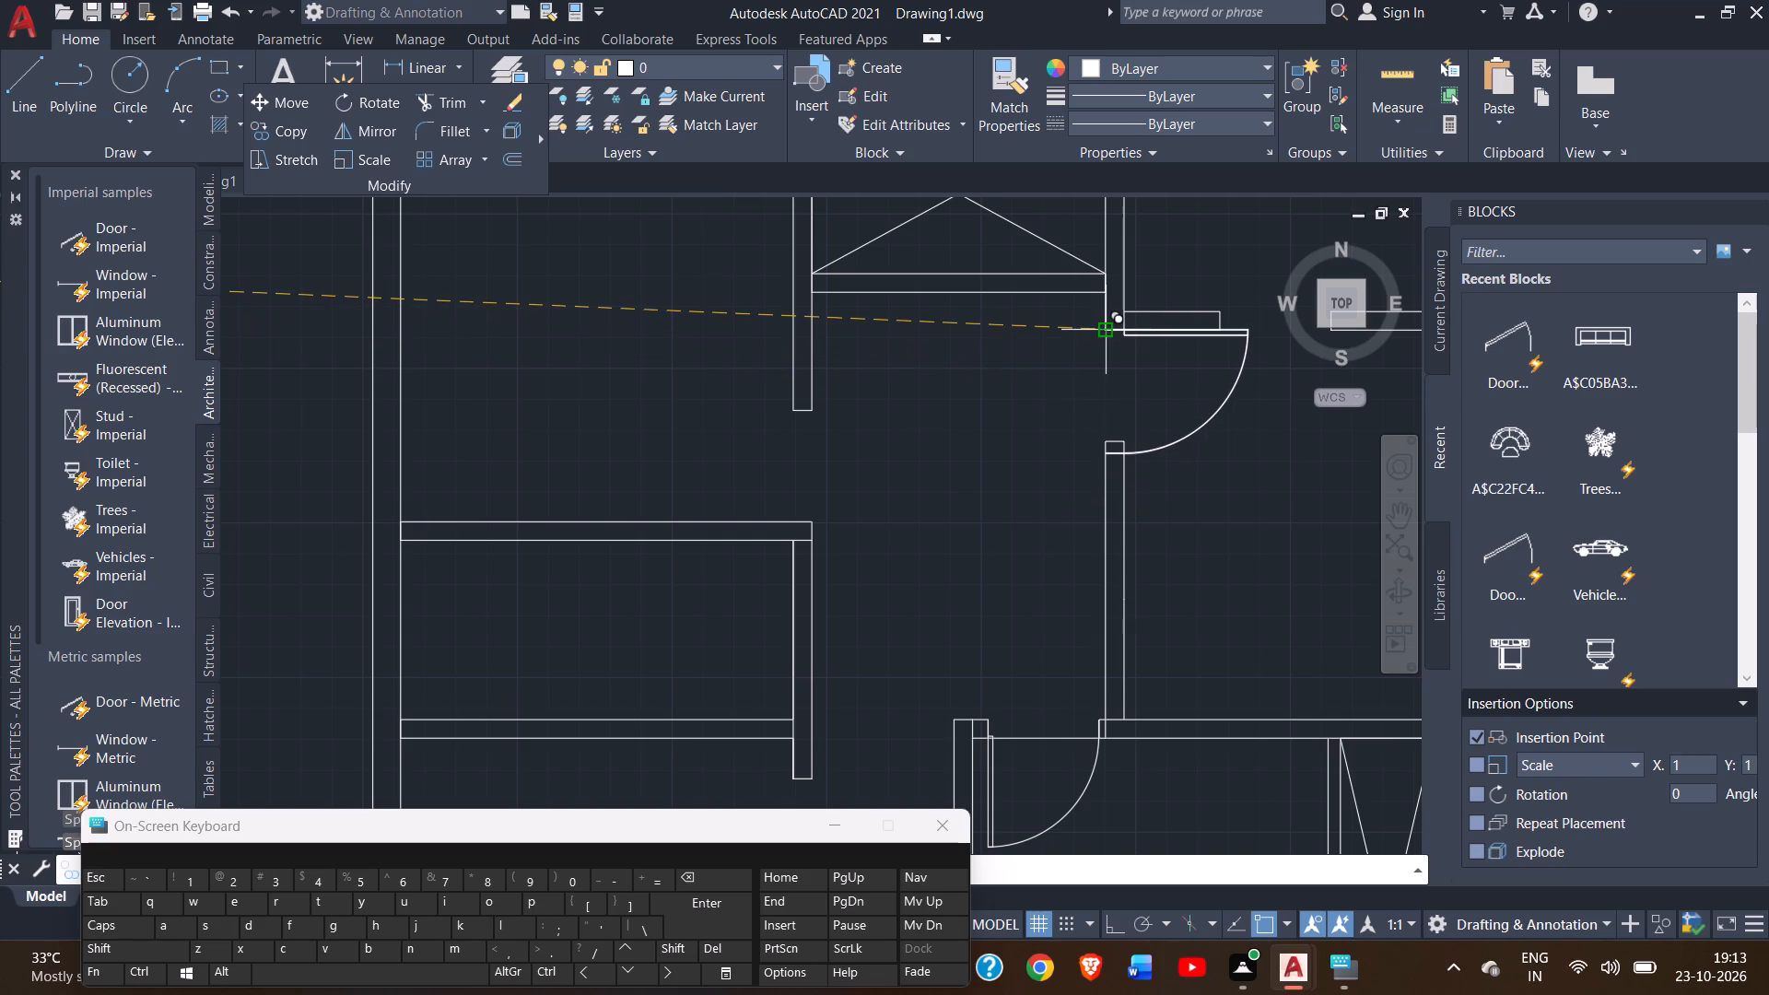
{"action": "right_click", "coordinate": [999, 412]}
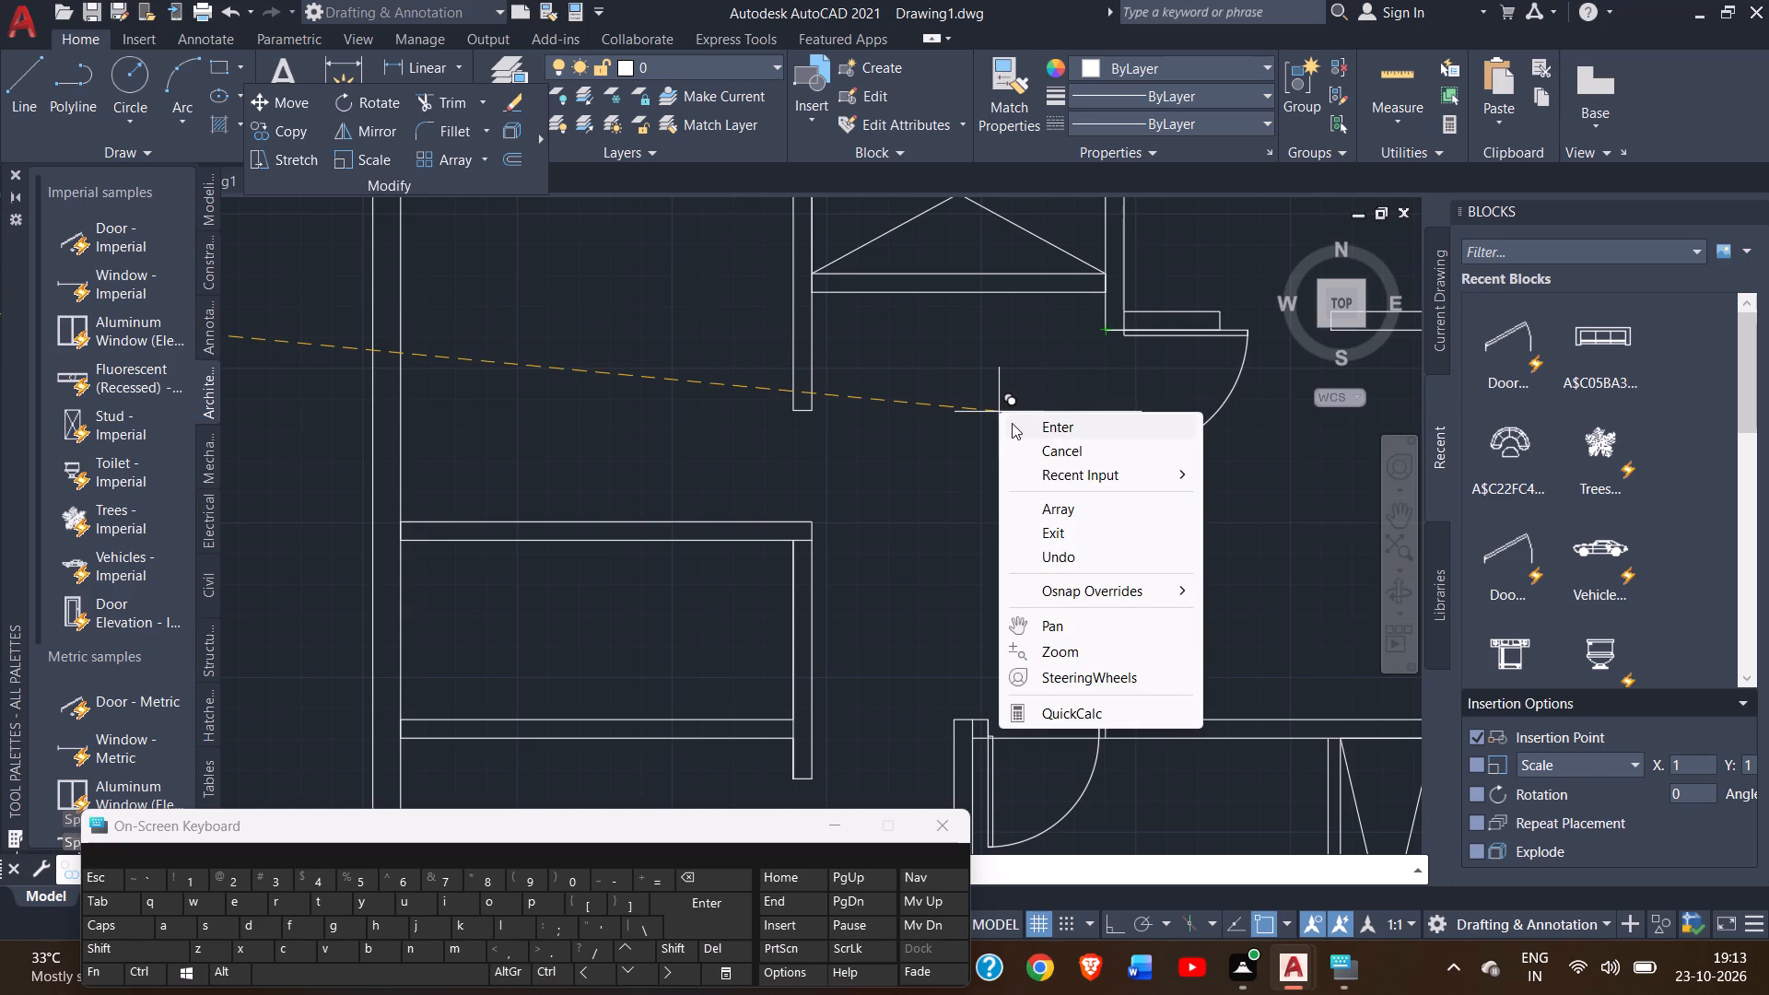
{"action": "left_click", "coordinate": [1012, 423]}
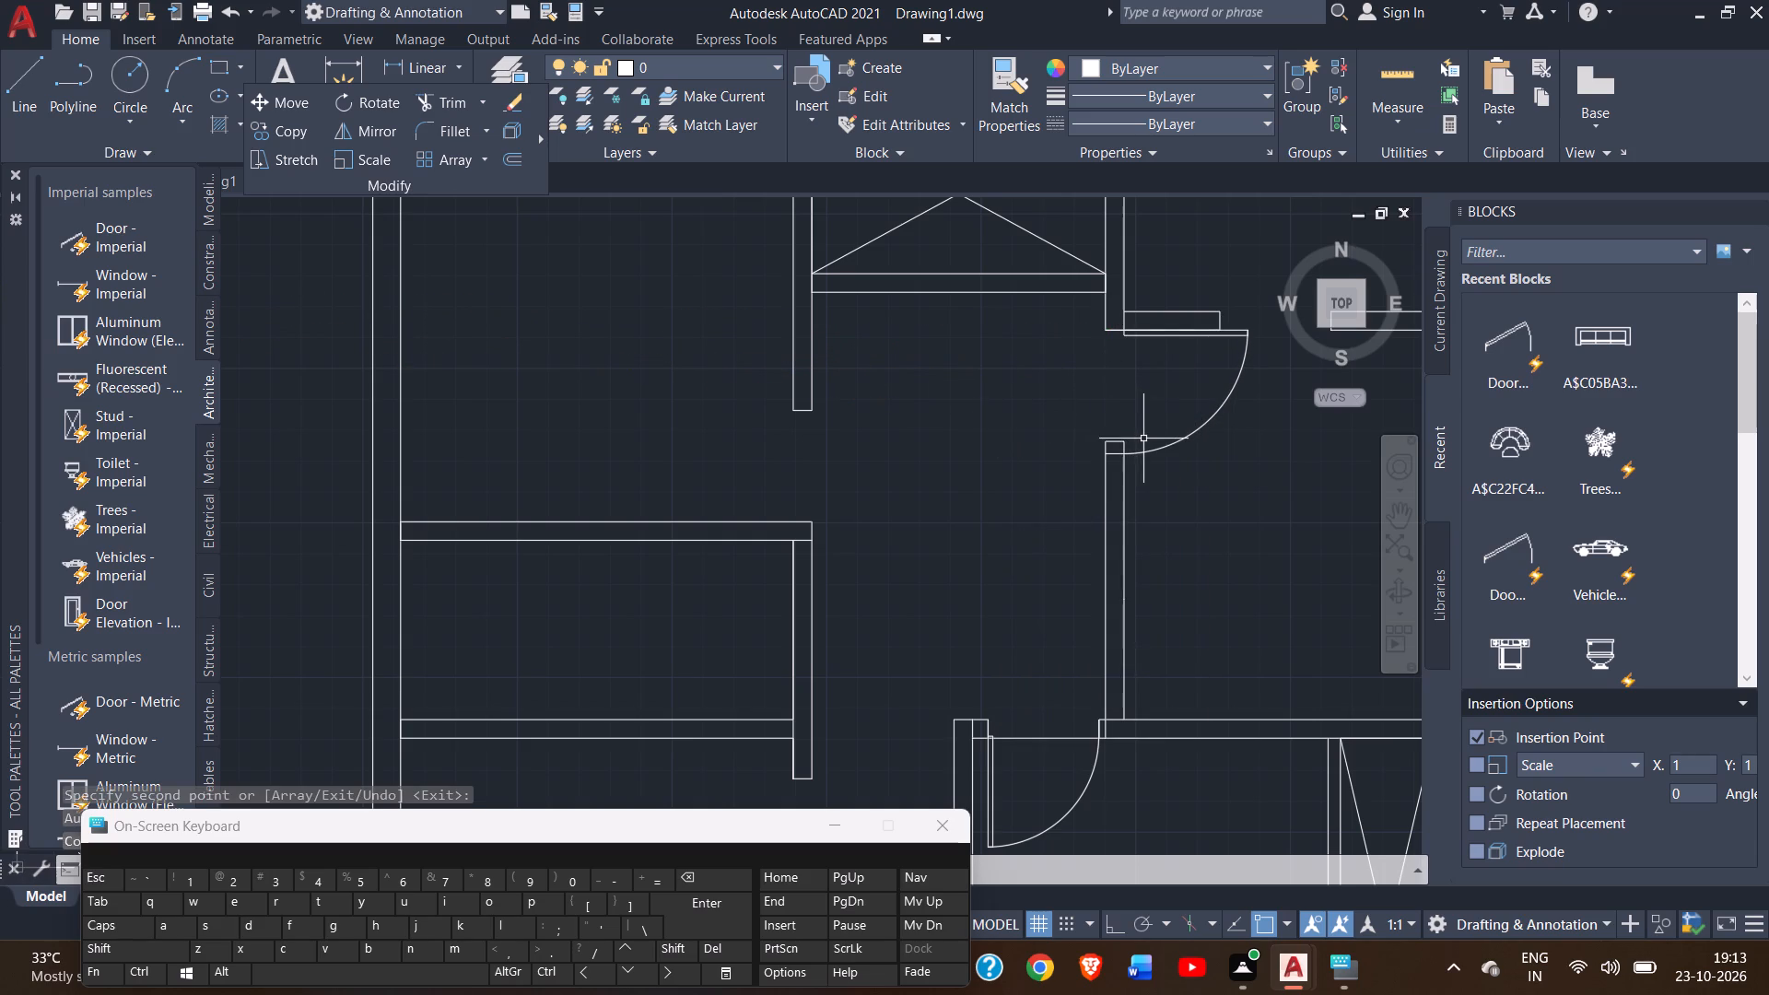
Scale down the newly placed door about its hinge corner so its swing meets the opening's lower jamb.
{"action": "left_click", "coordinate": [1154, 448]}
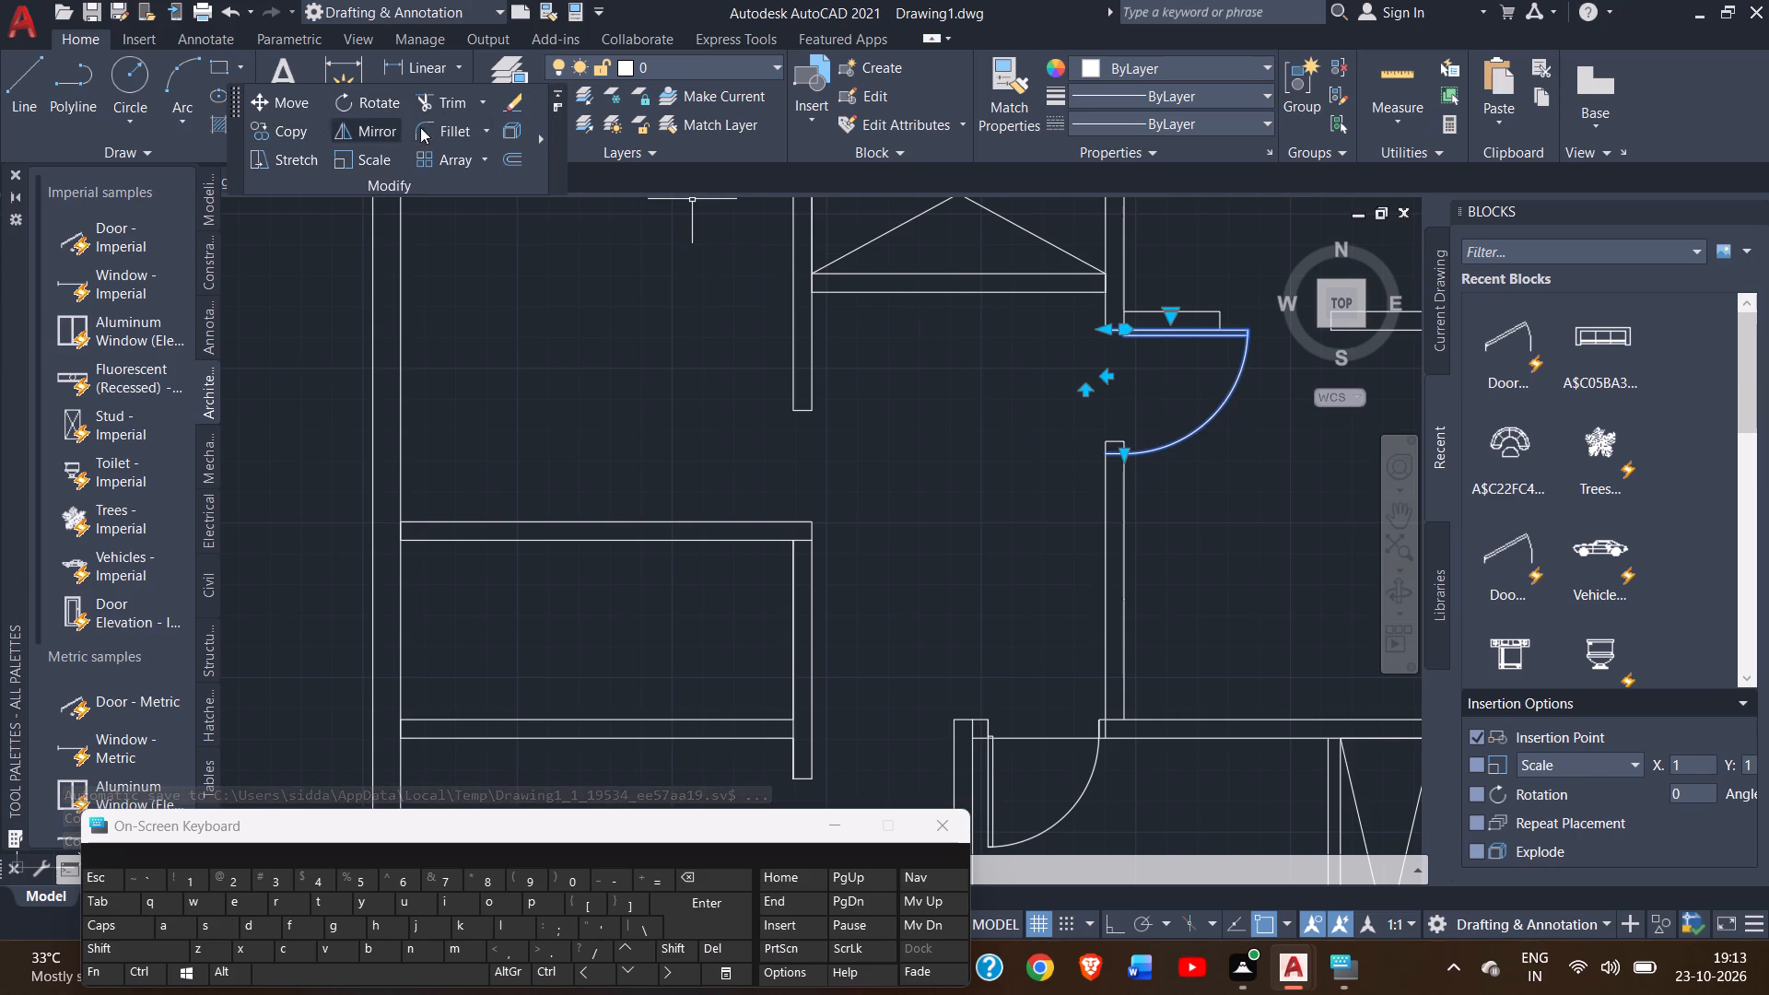
{"action": "left_click", "coordinate": [359, 158]}
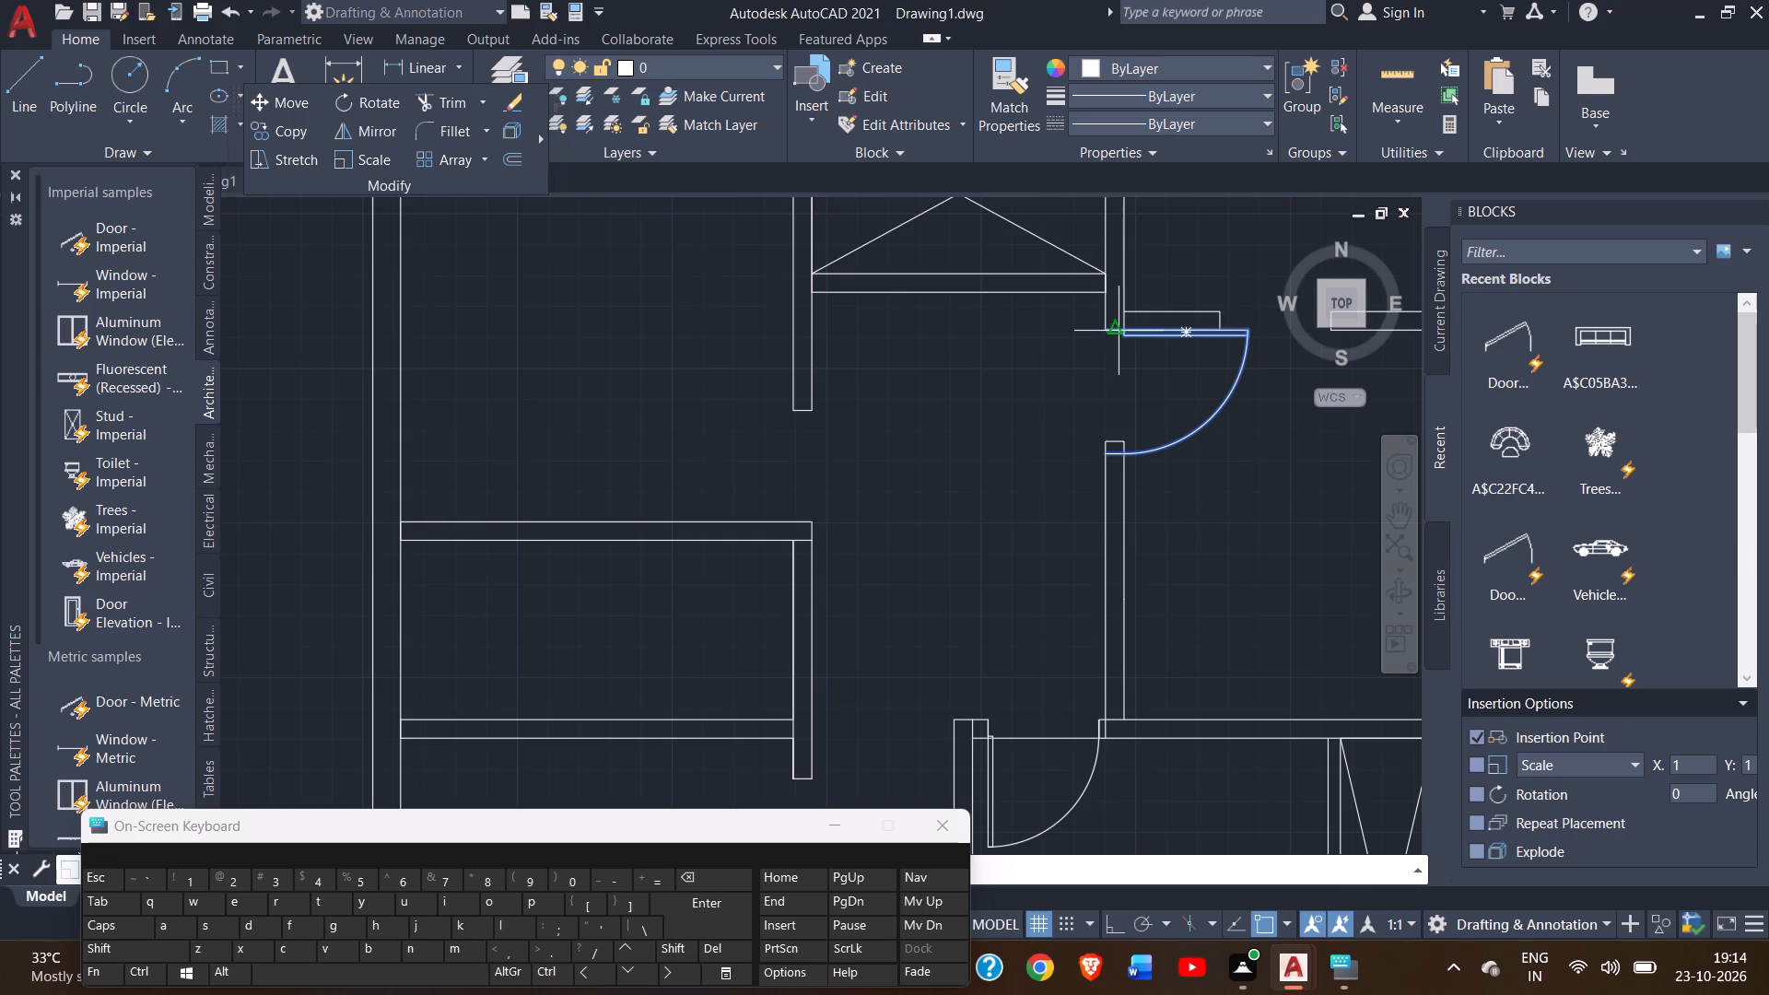
{"action": "left_click_drag", "start_coordinate": [1104, 331], "coordinate": [1112, 376]}
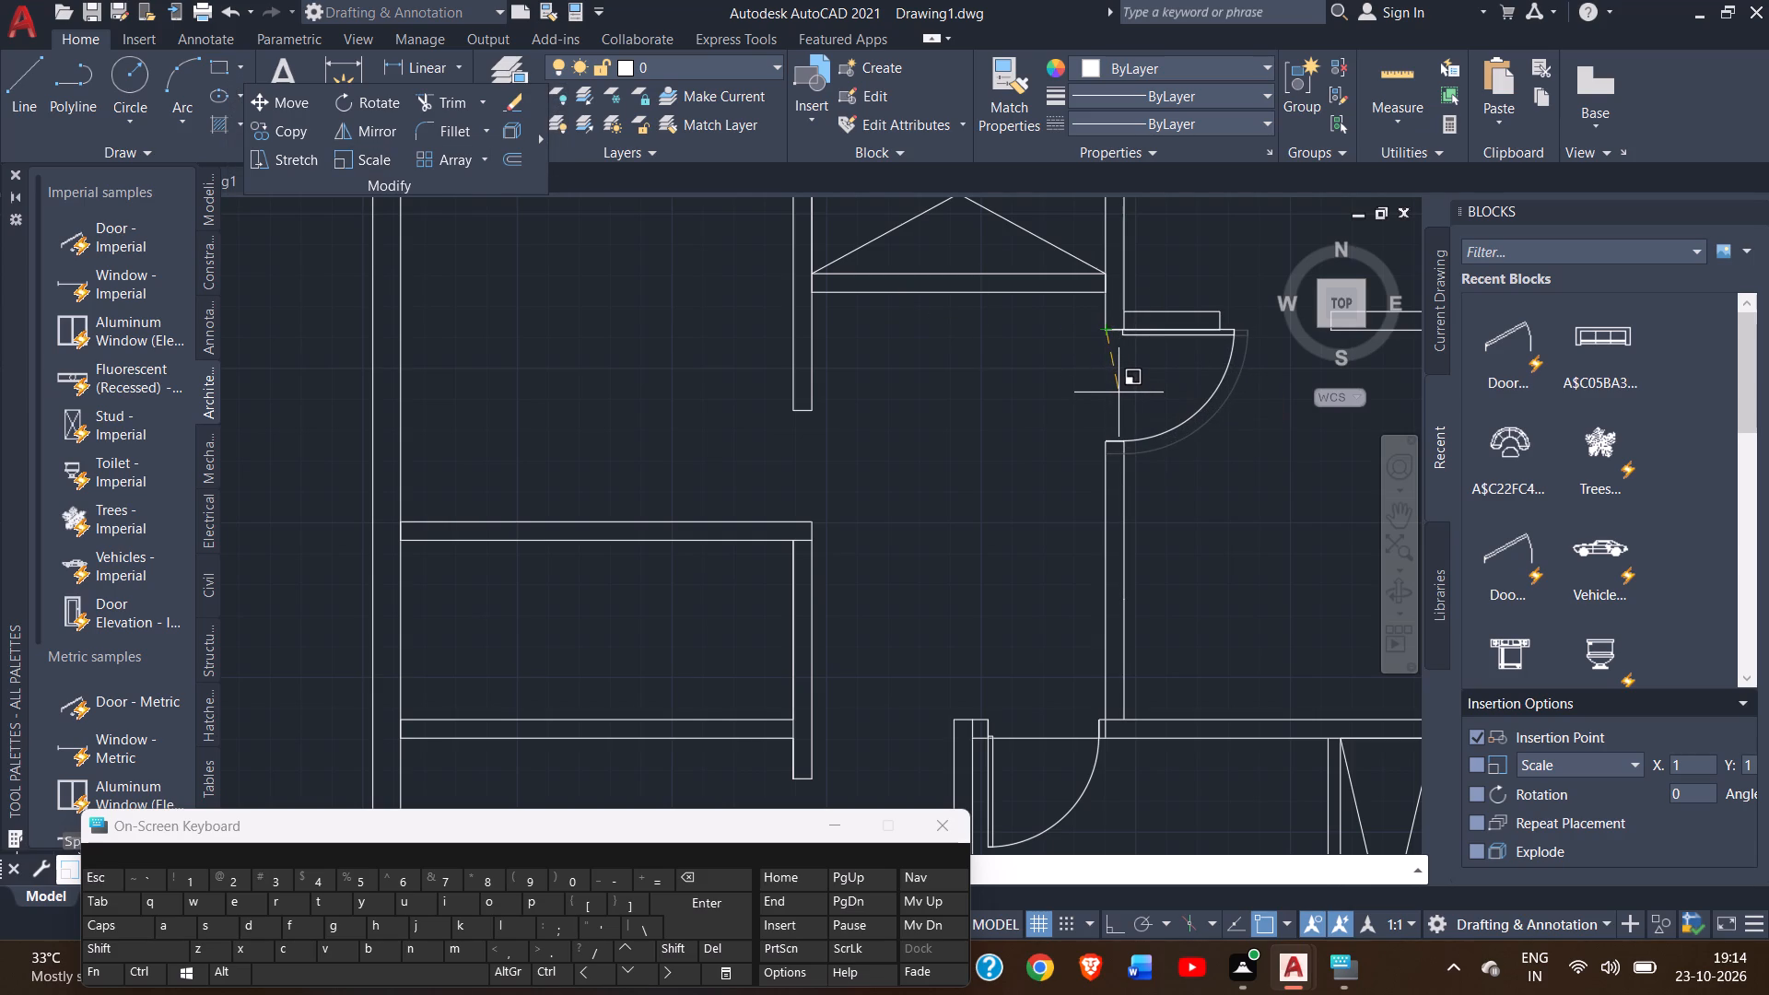
{"action": "left_click", "coordinate": [1119, 392]}
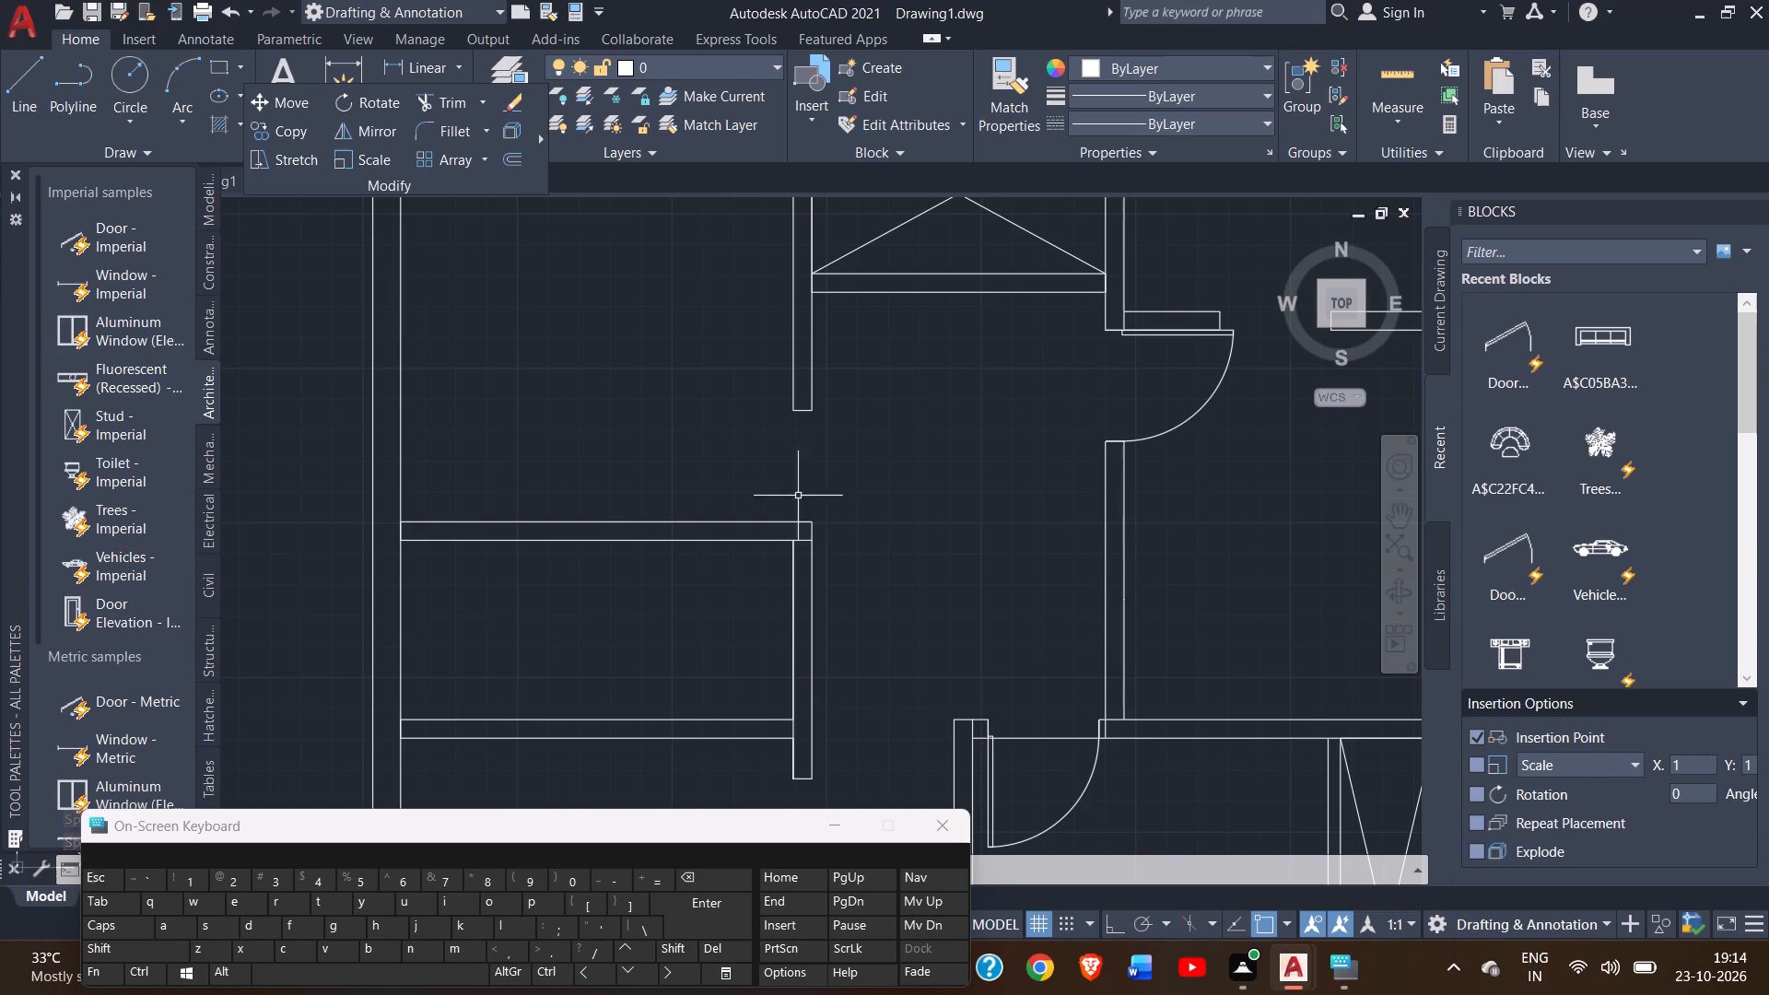
Copy the resized door by its hinge corner to the upper jamb of the upper-left room's wall opening.
{"action": "scroll", "coordinate": [655, 514], "scroll_direction": "down", "scroll_amount": 1, "text": "ctrl"}
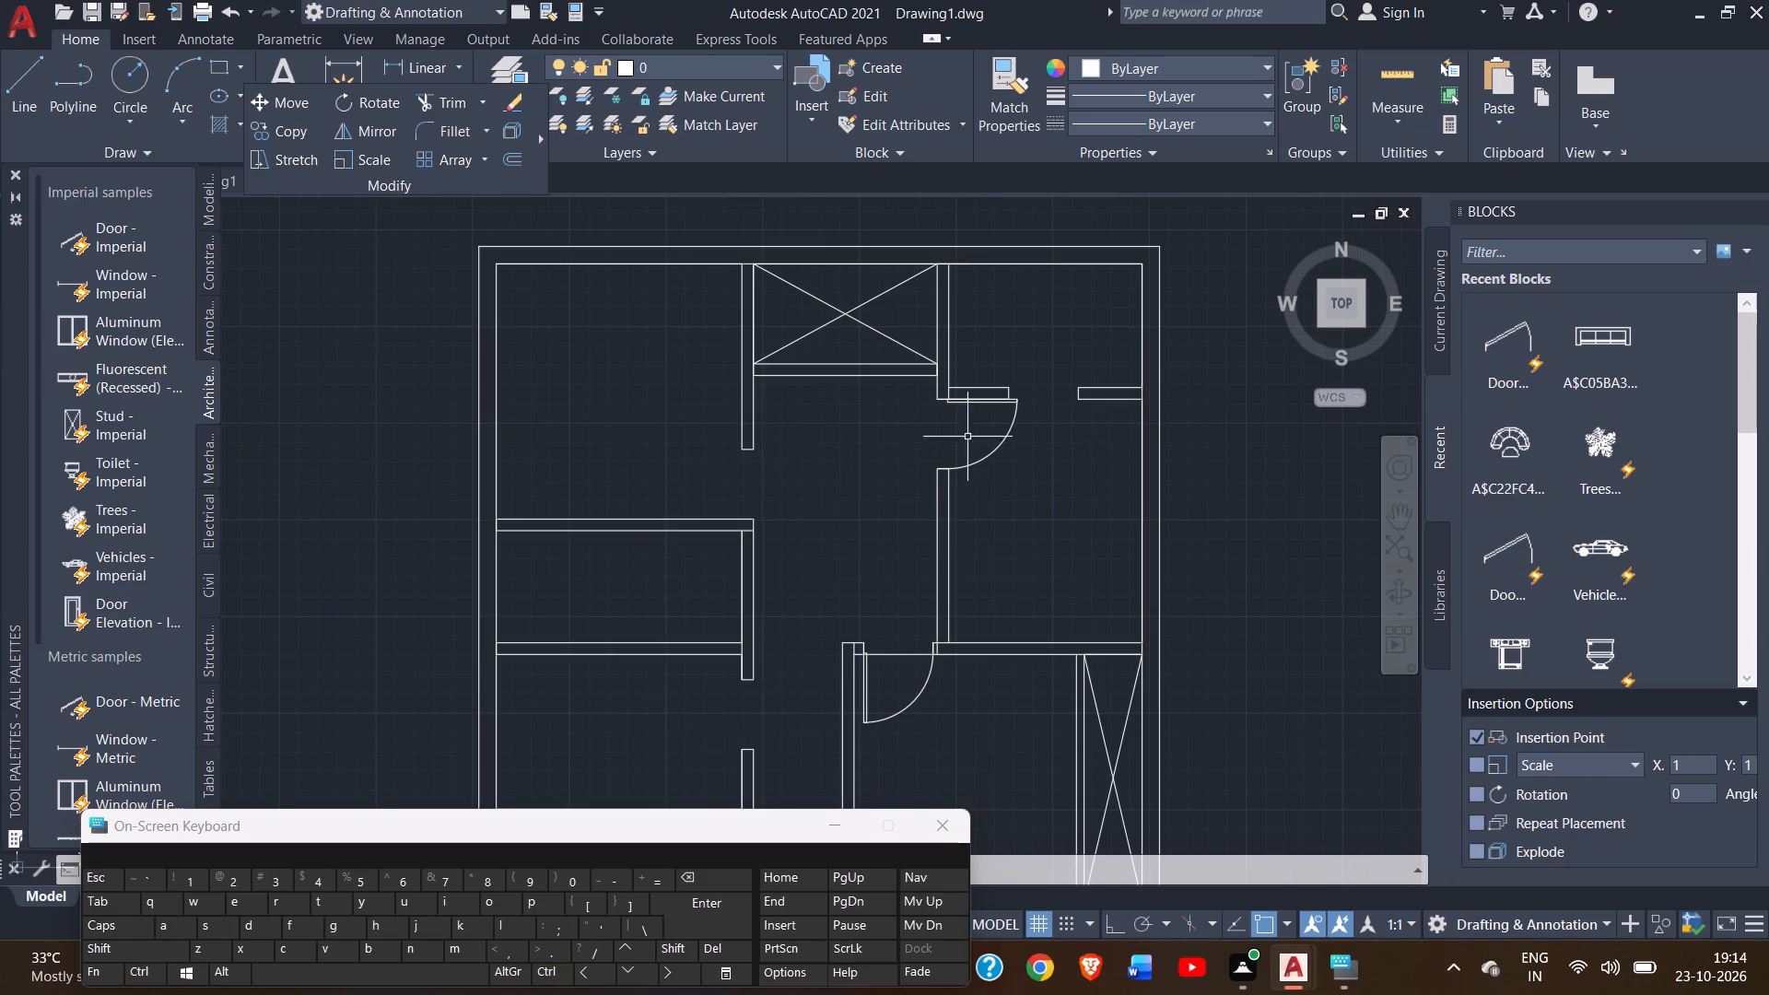
{"action": "left_click", "coordinate": [1002, 444]}
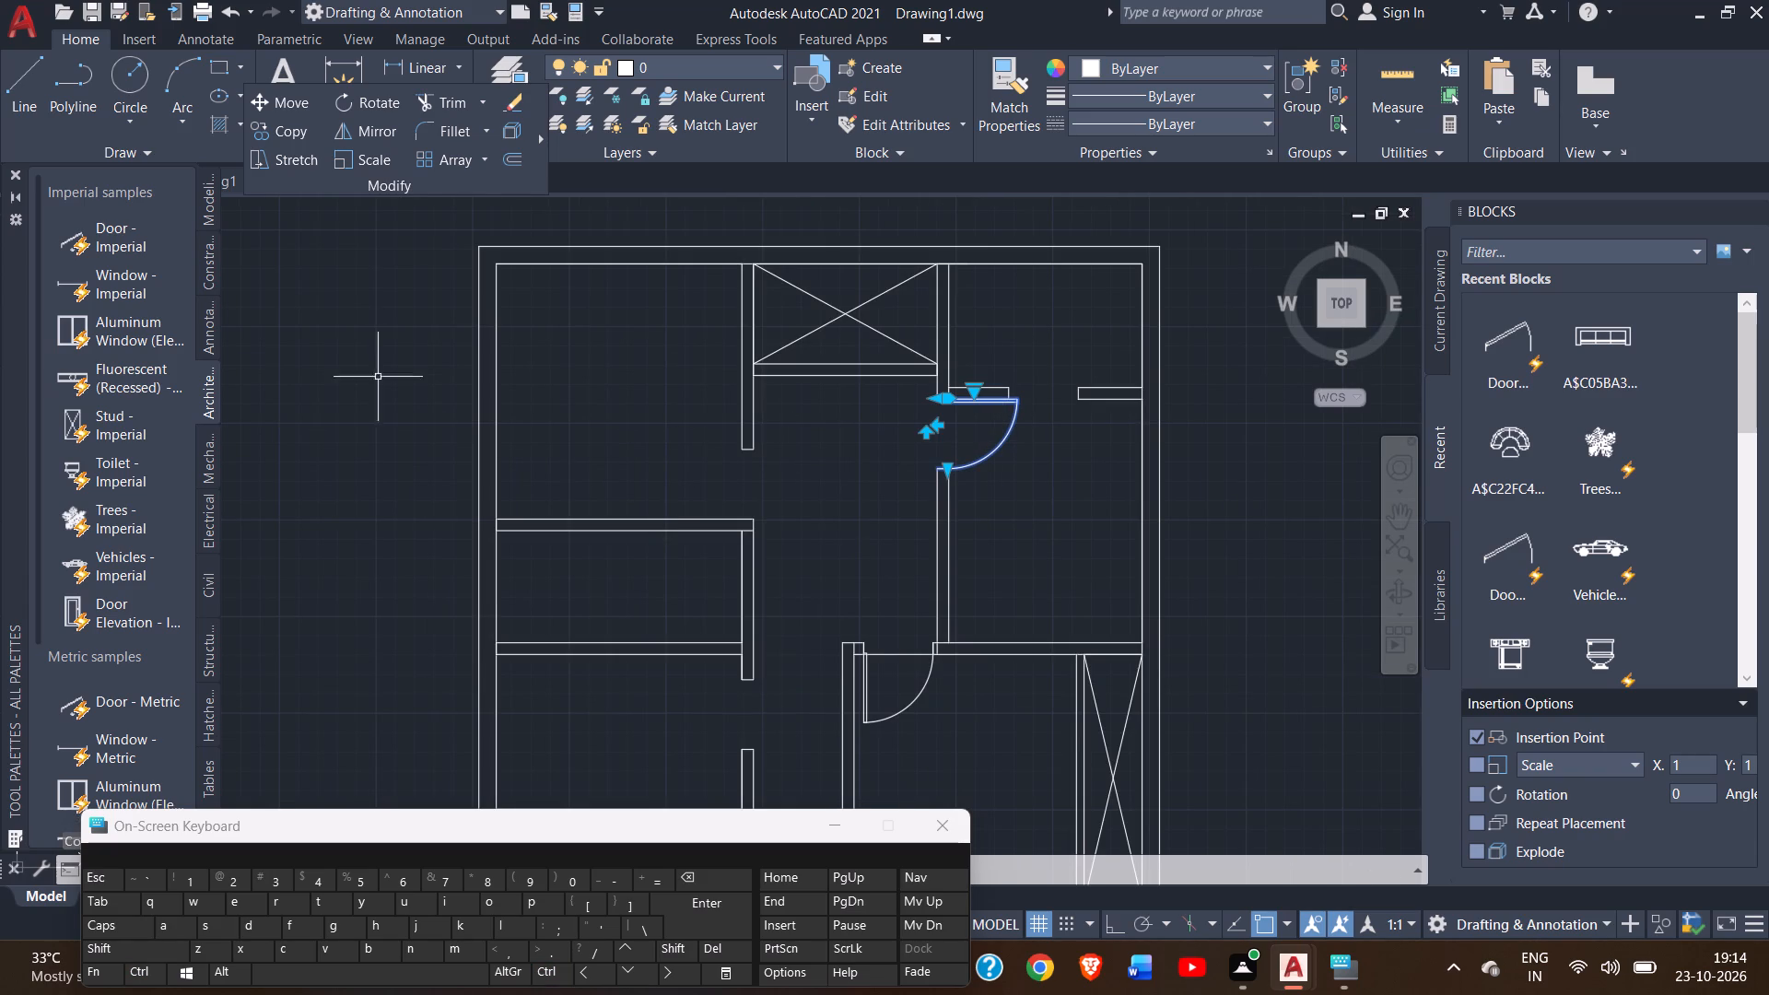
{"action": "left_click", "coordinate": [279, 136]}
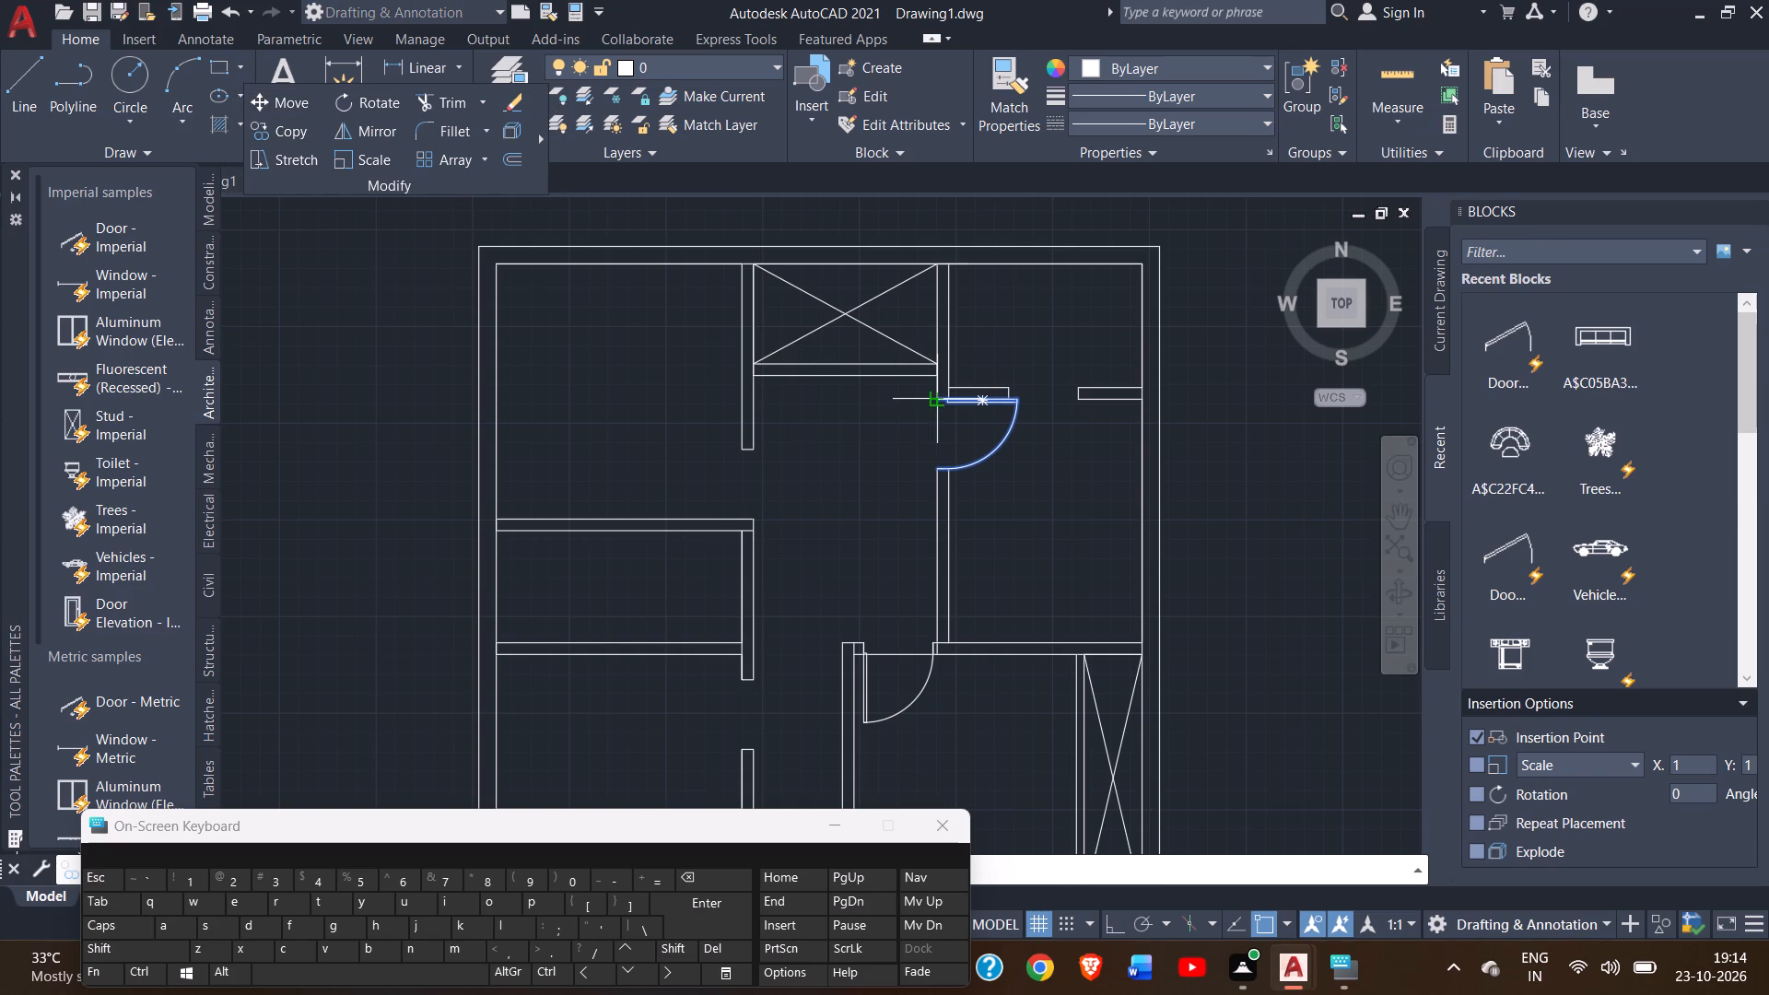
{"action": "left_click", "coordinate": [932, 399]}
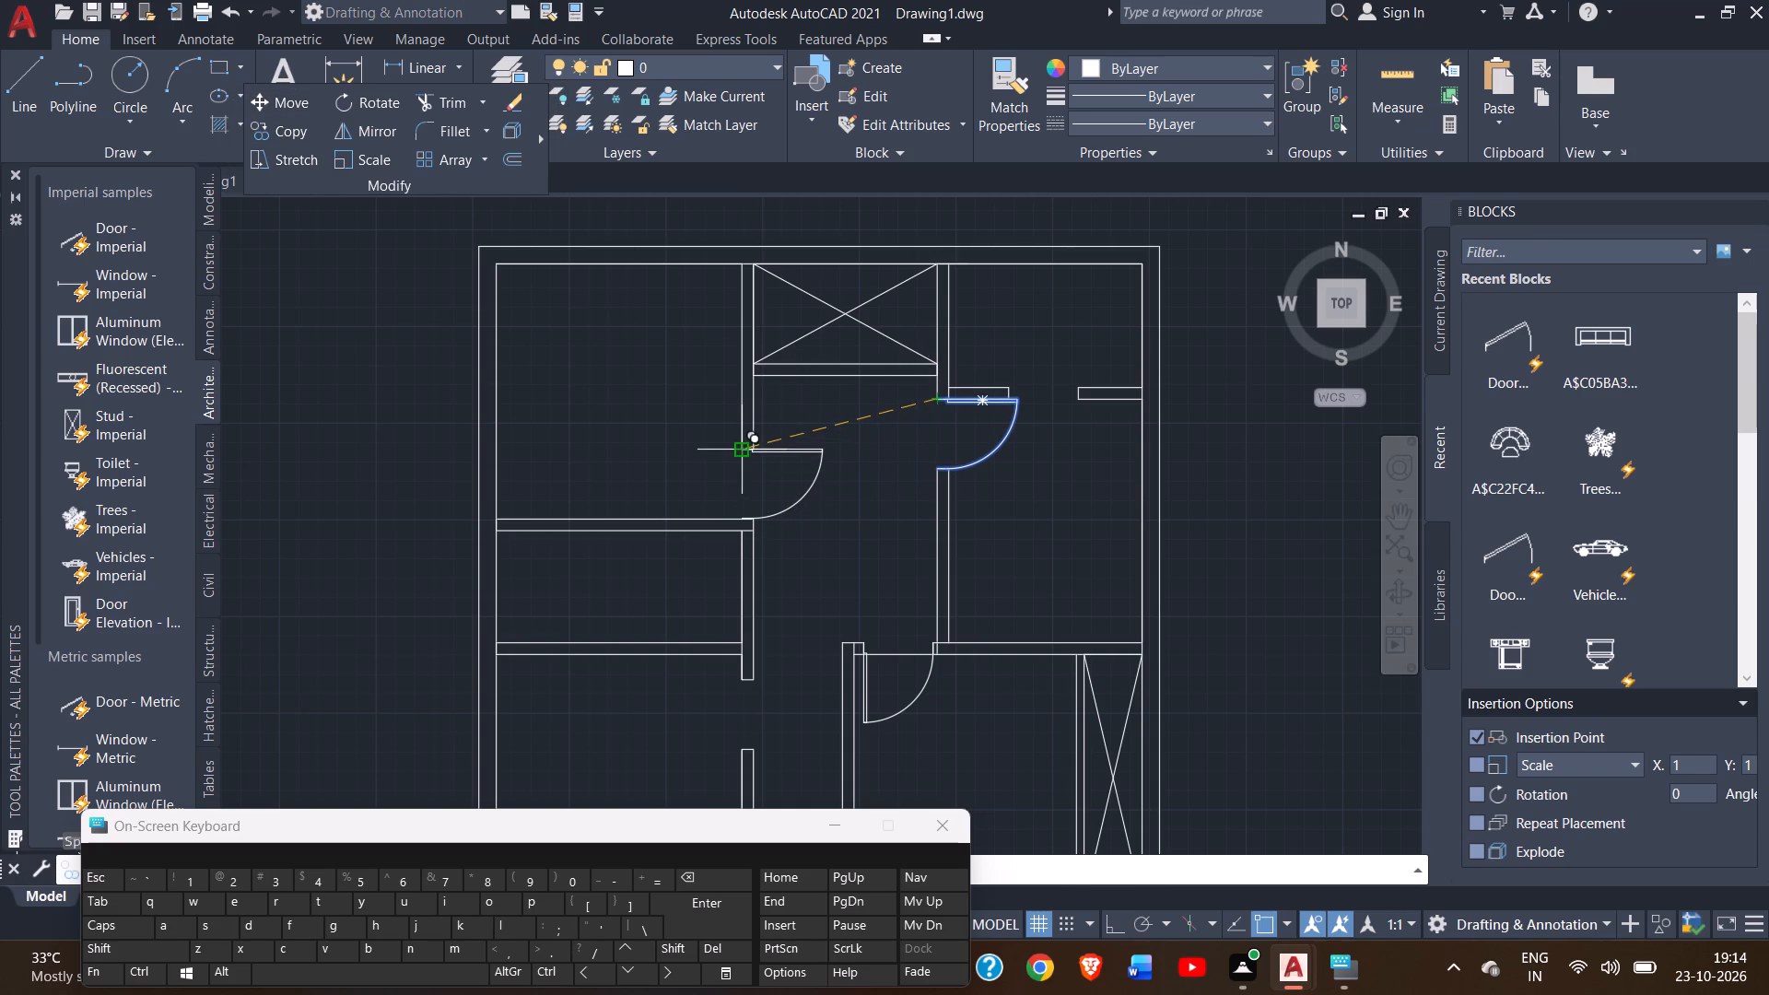
{"action": "scroll", "coordinate": [737, 454], "scroll_direction": "up", "scroll_amount": 2, "text": "ctrl"}
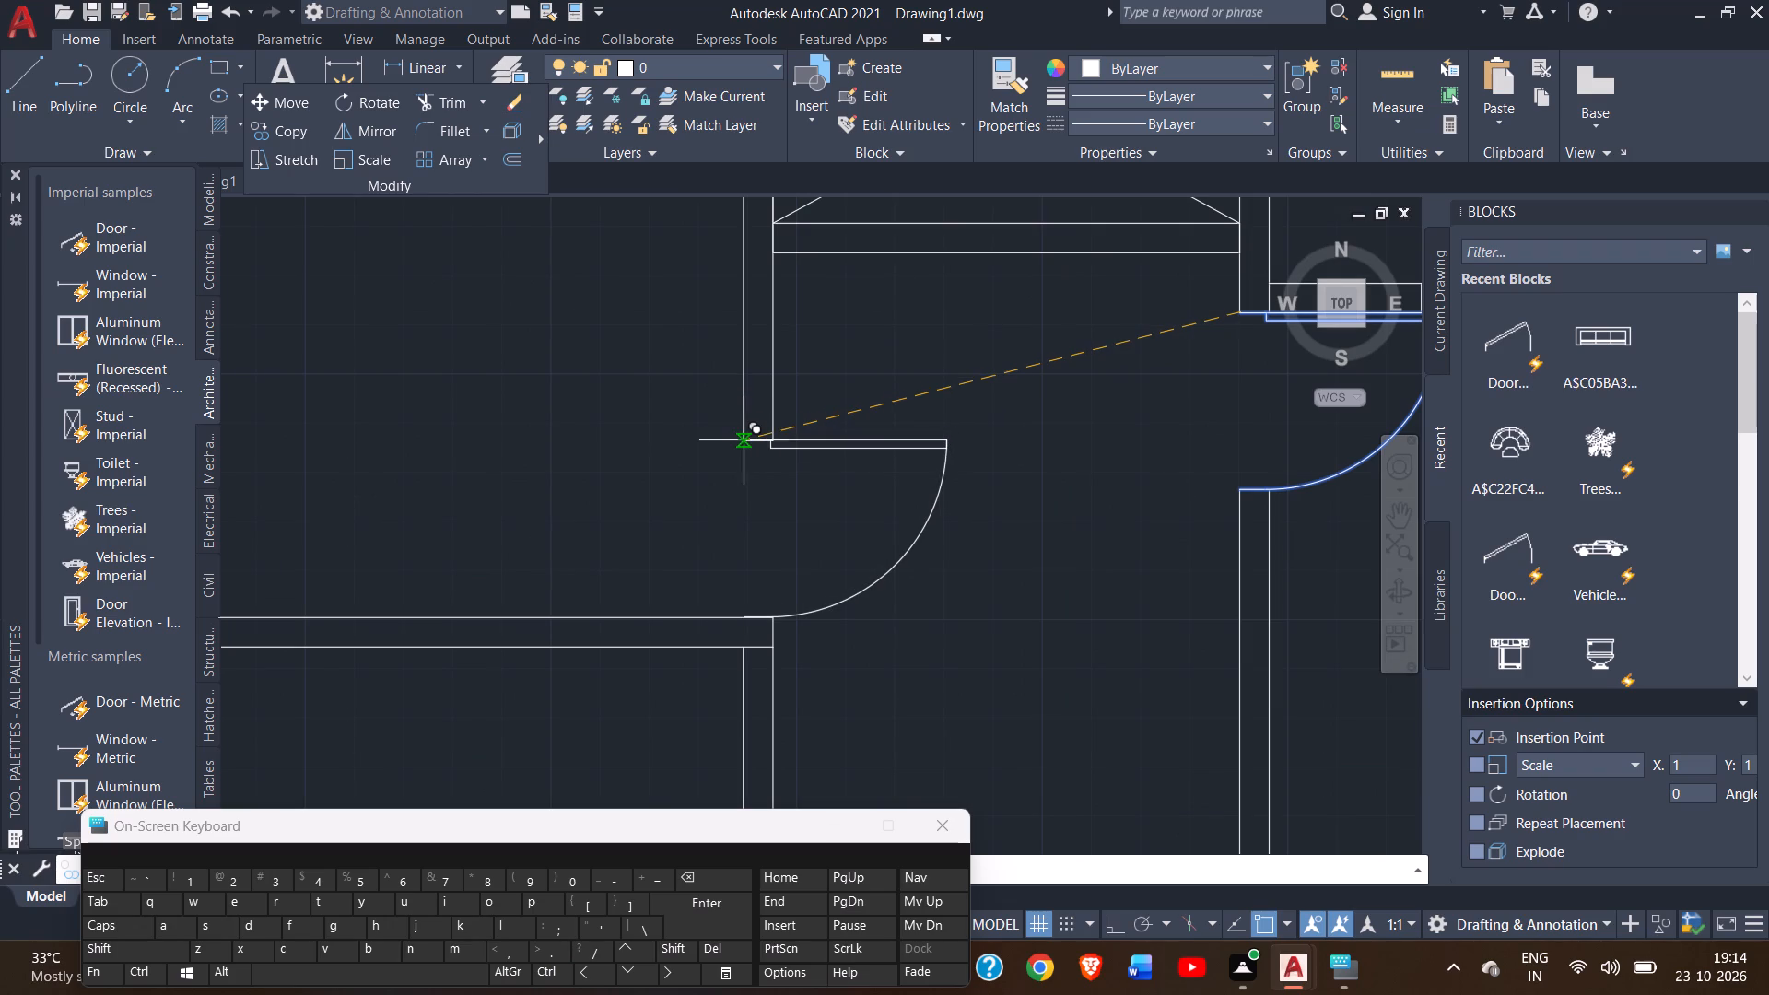
{"action": "left_click", "coordinate": [744, 439]}
{"action": "right_click", "coordinate": [686, 441]}
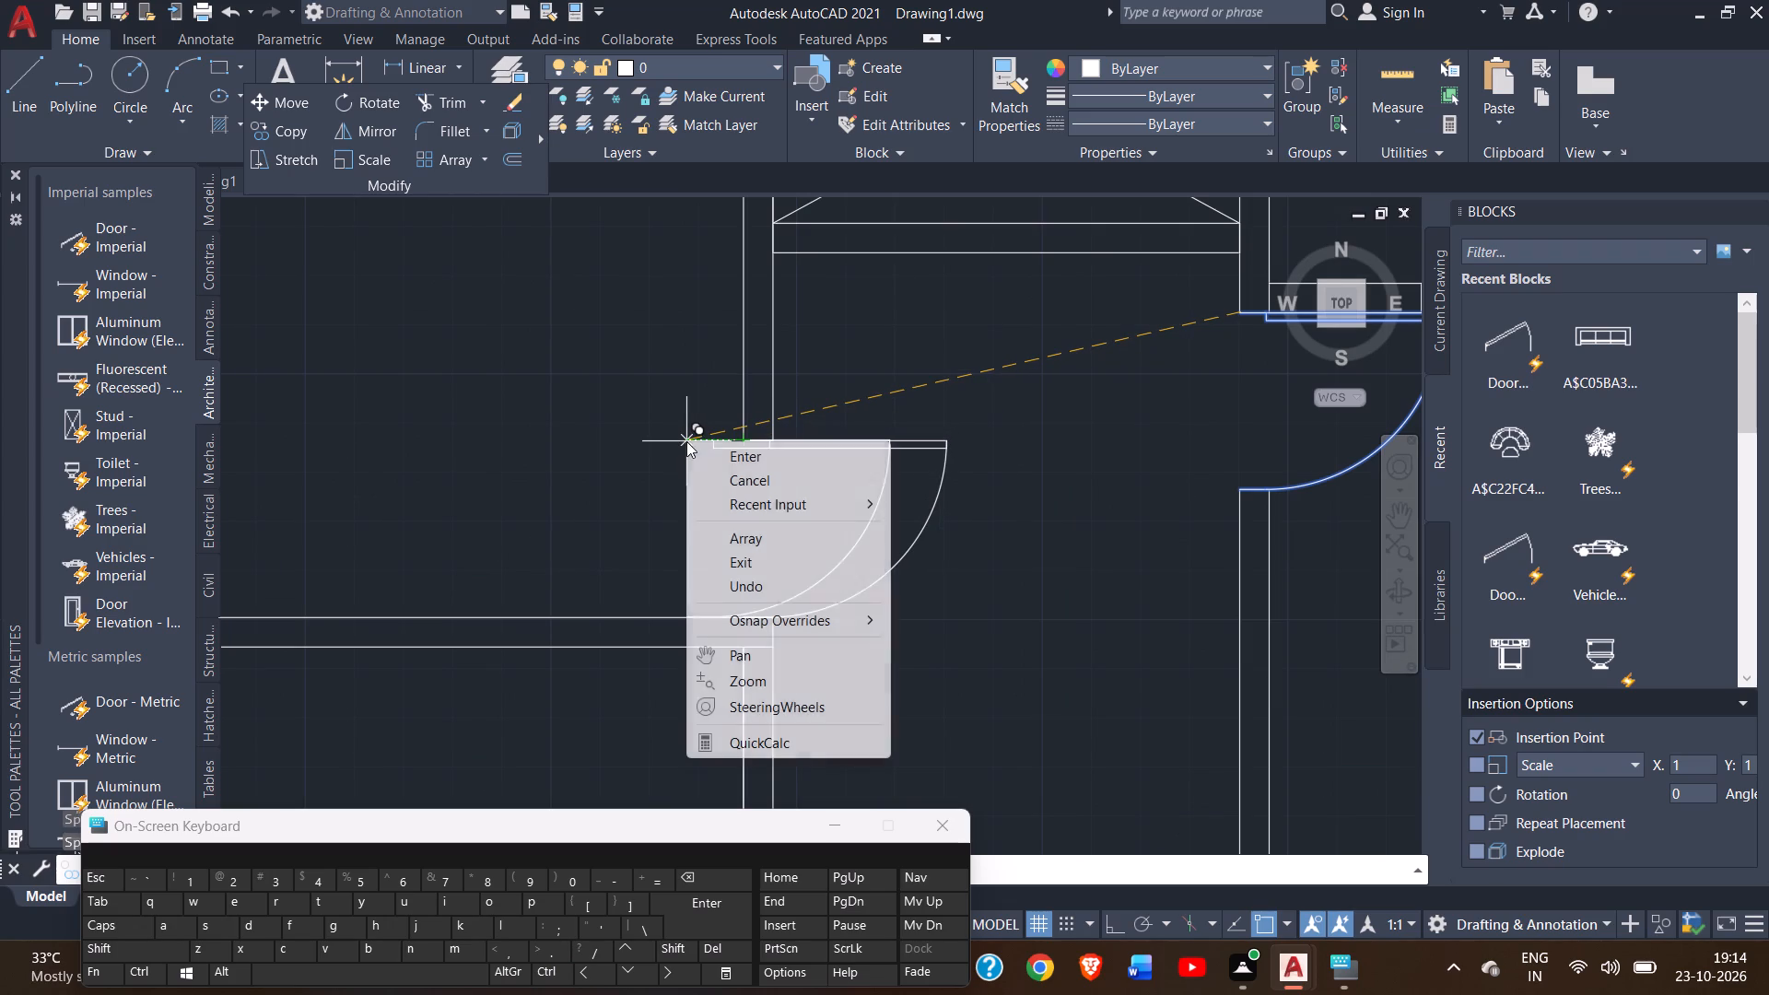
{"action": "left_click", "coordinate": [707, 455]}
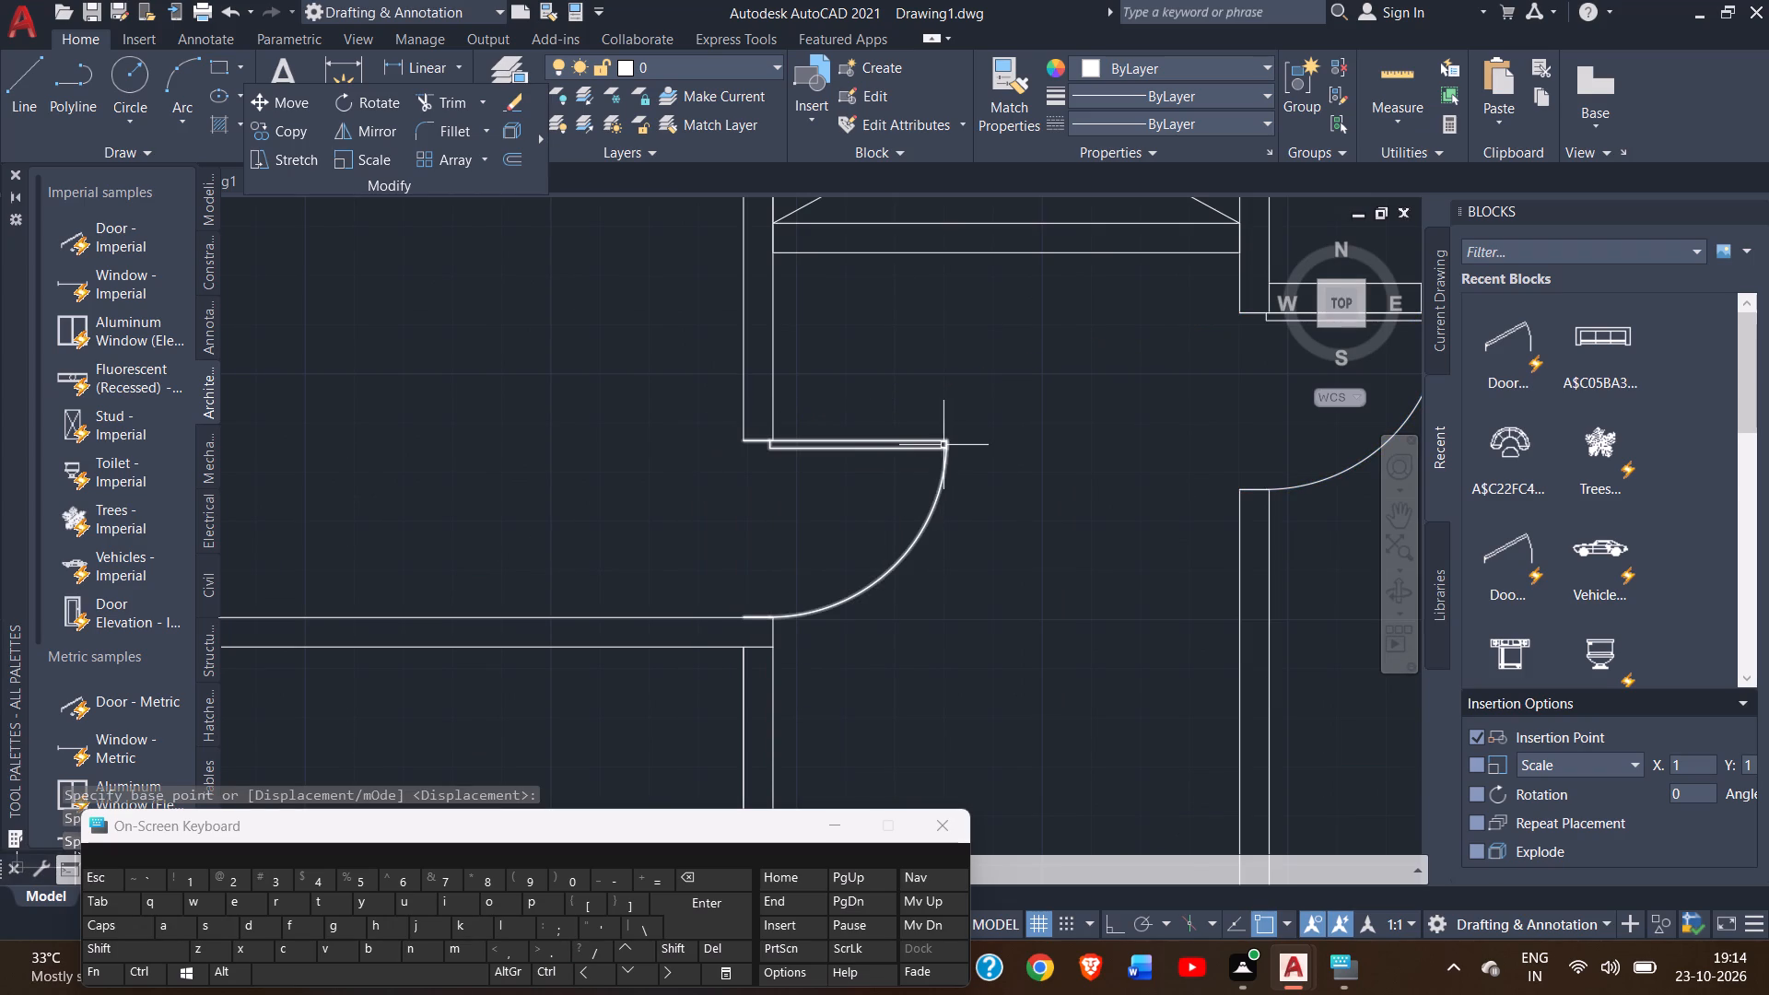
Flip the copied door horizontally so it swings into the upper-left room.
{"action": "left_click", "coordinate": [919, 446]}
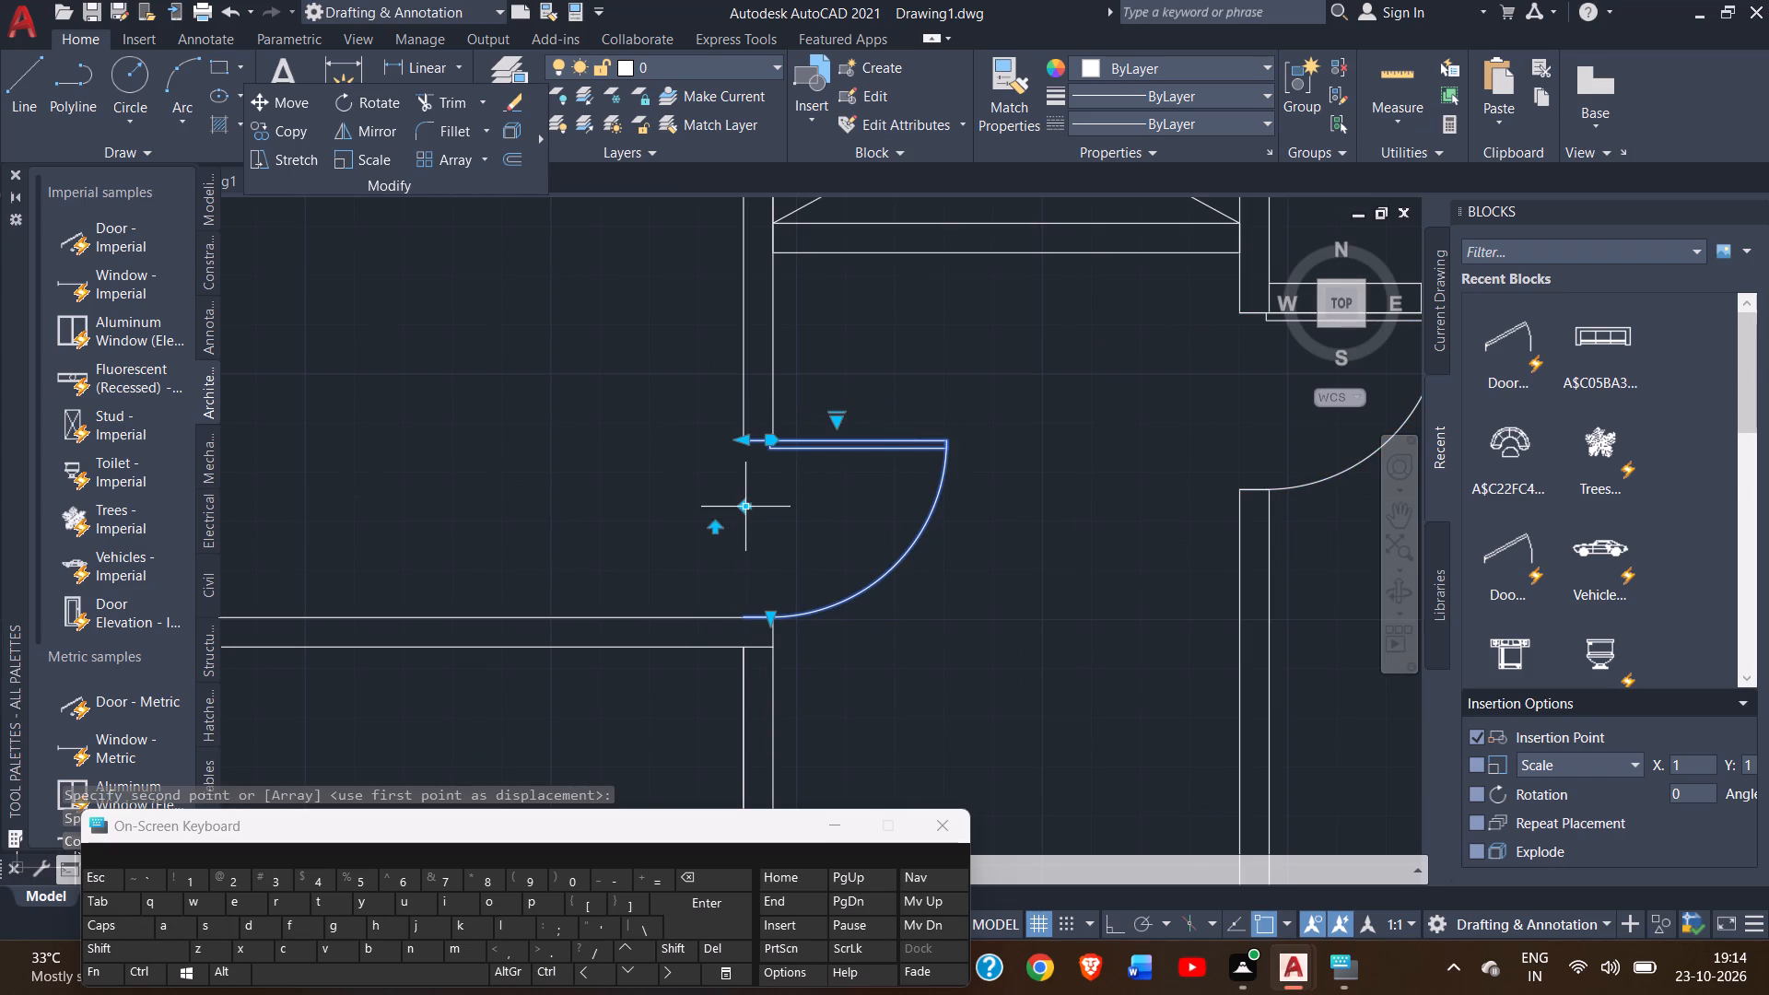
{"action": "left_click", "coordinate": [750, 509]}
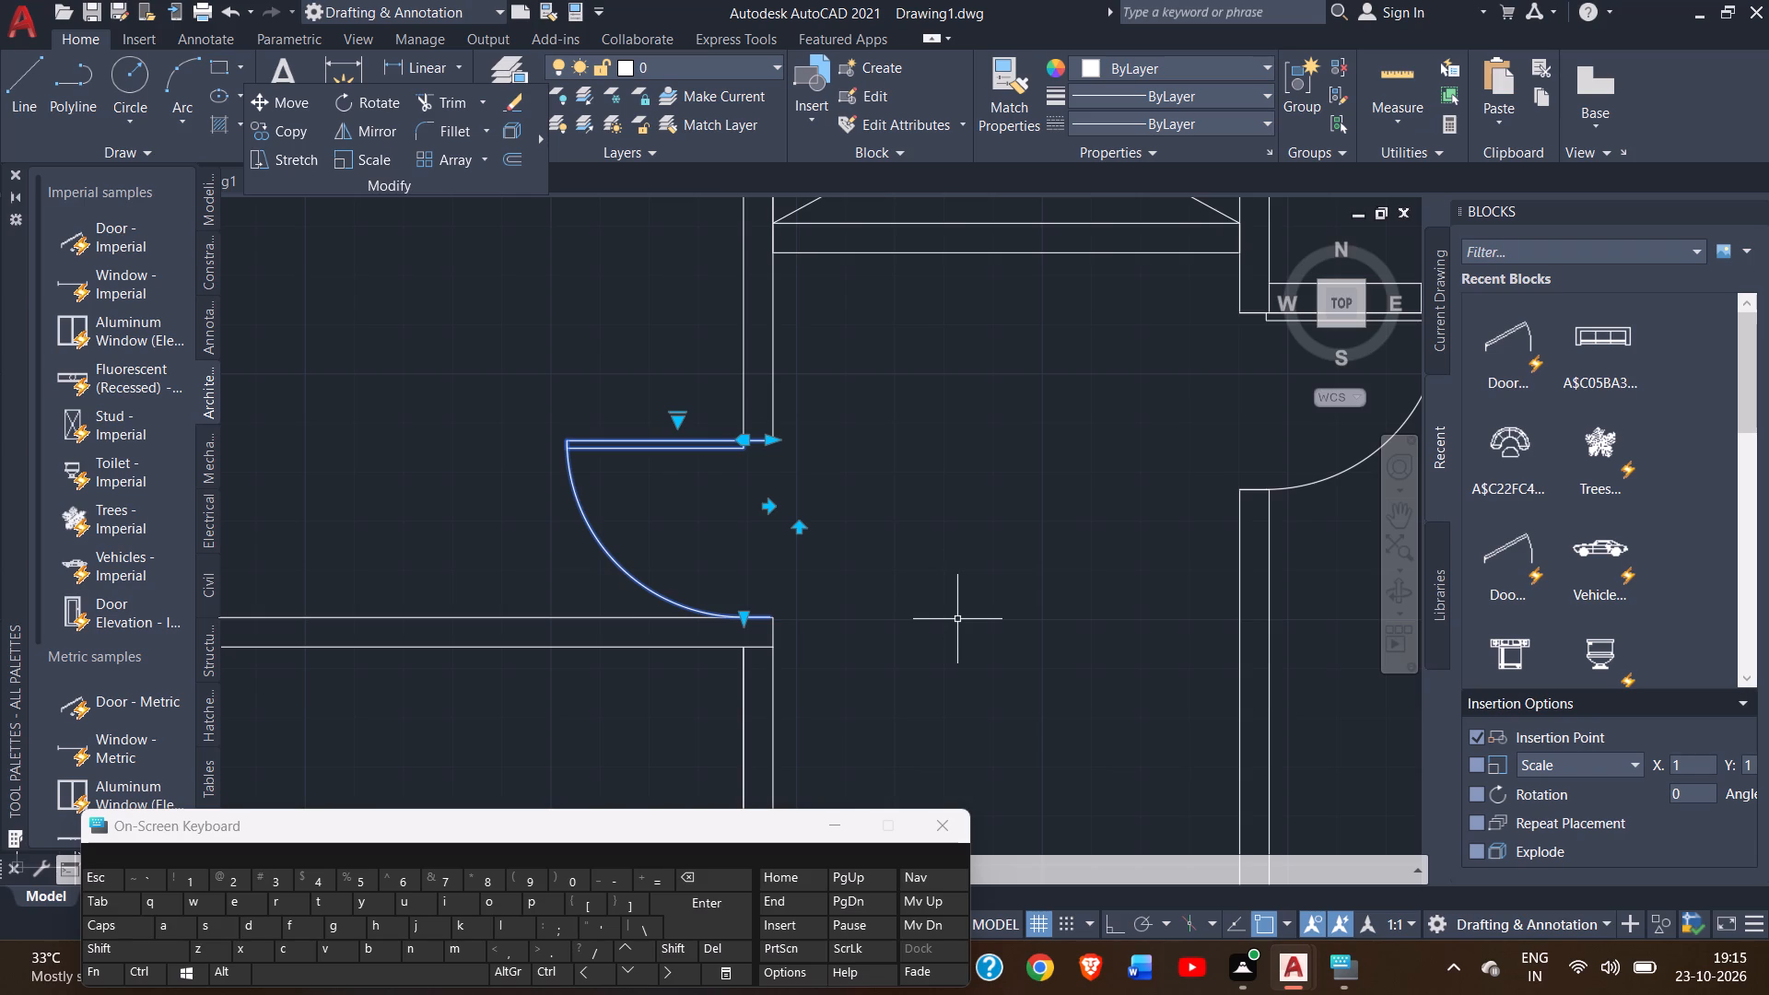
Copy the flipped door by its hinge corner to the upper jamb of the next opening down the same wall.
{"action": "scroll", "coordinate": [957, 619], "scroll_direction": "down", "scroll_amount": 2, "text": "ctrl"}
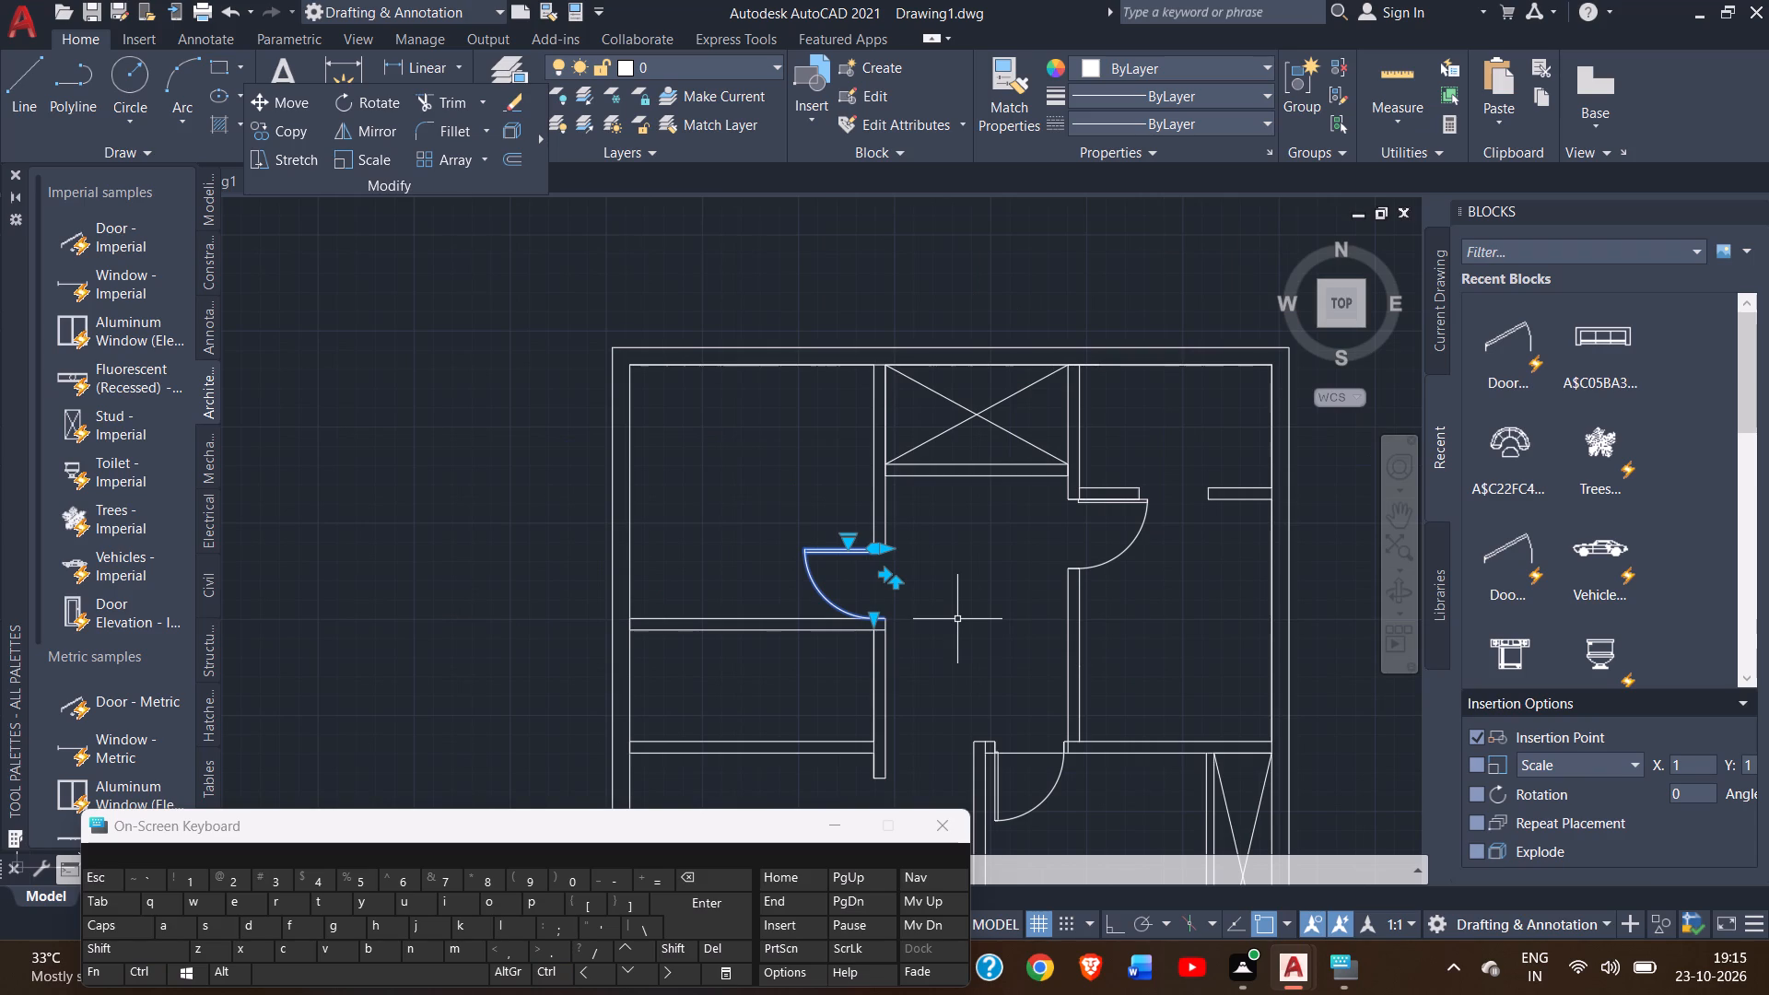
{"action": "scroll", "coordinate": [977, 606], "scroll_direction": "down", "scroll_amount": 2, "text": "ctrl"}
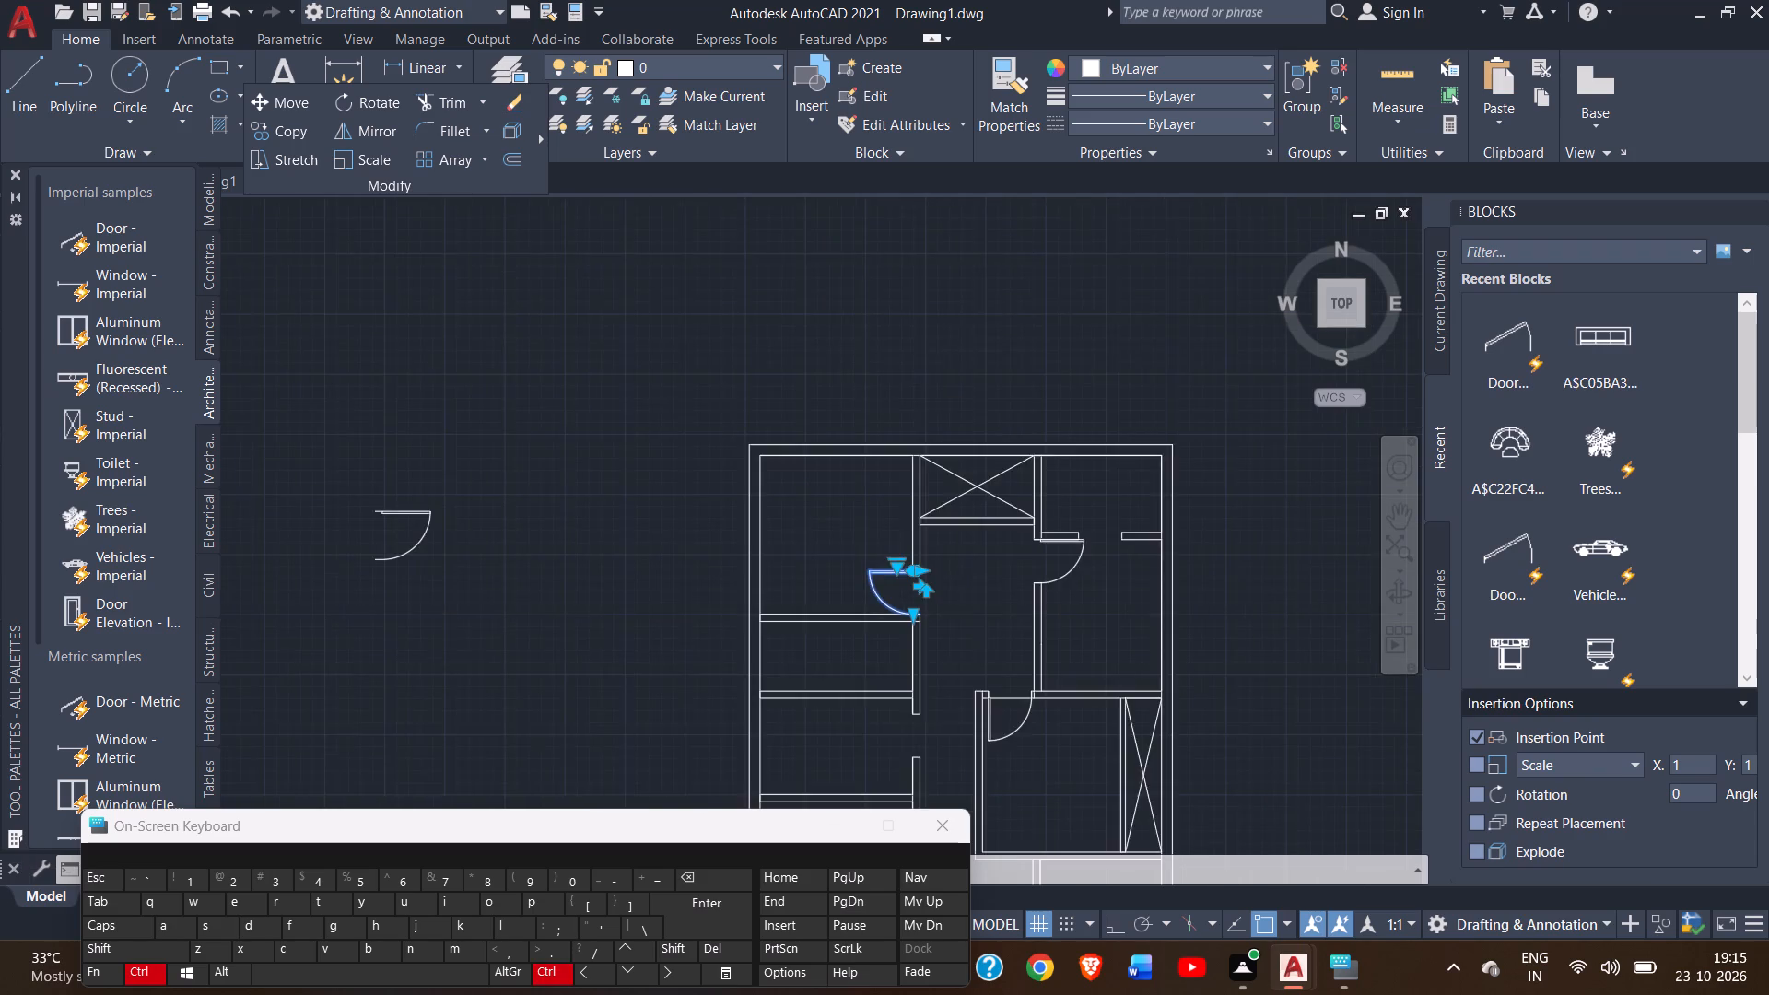
{"action": "left_click", "coordinate": [1400, 512]}
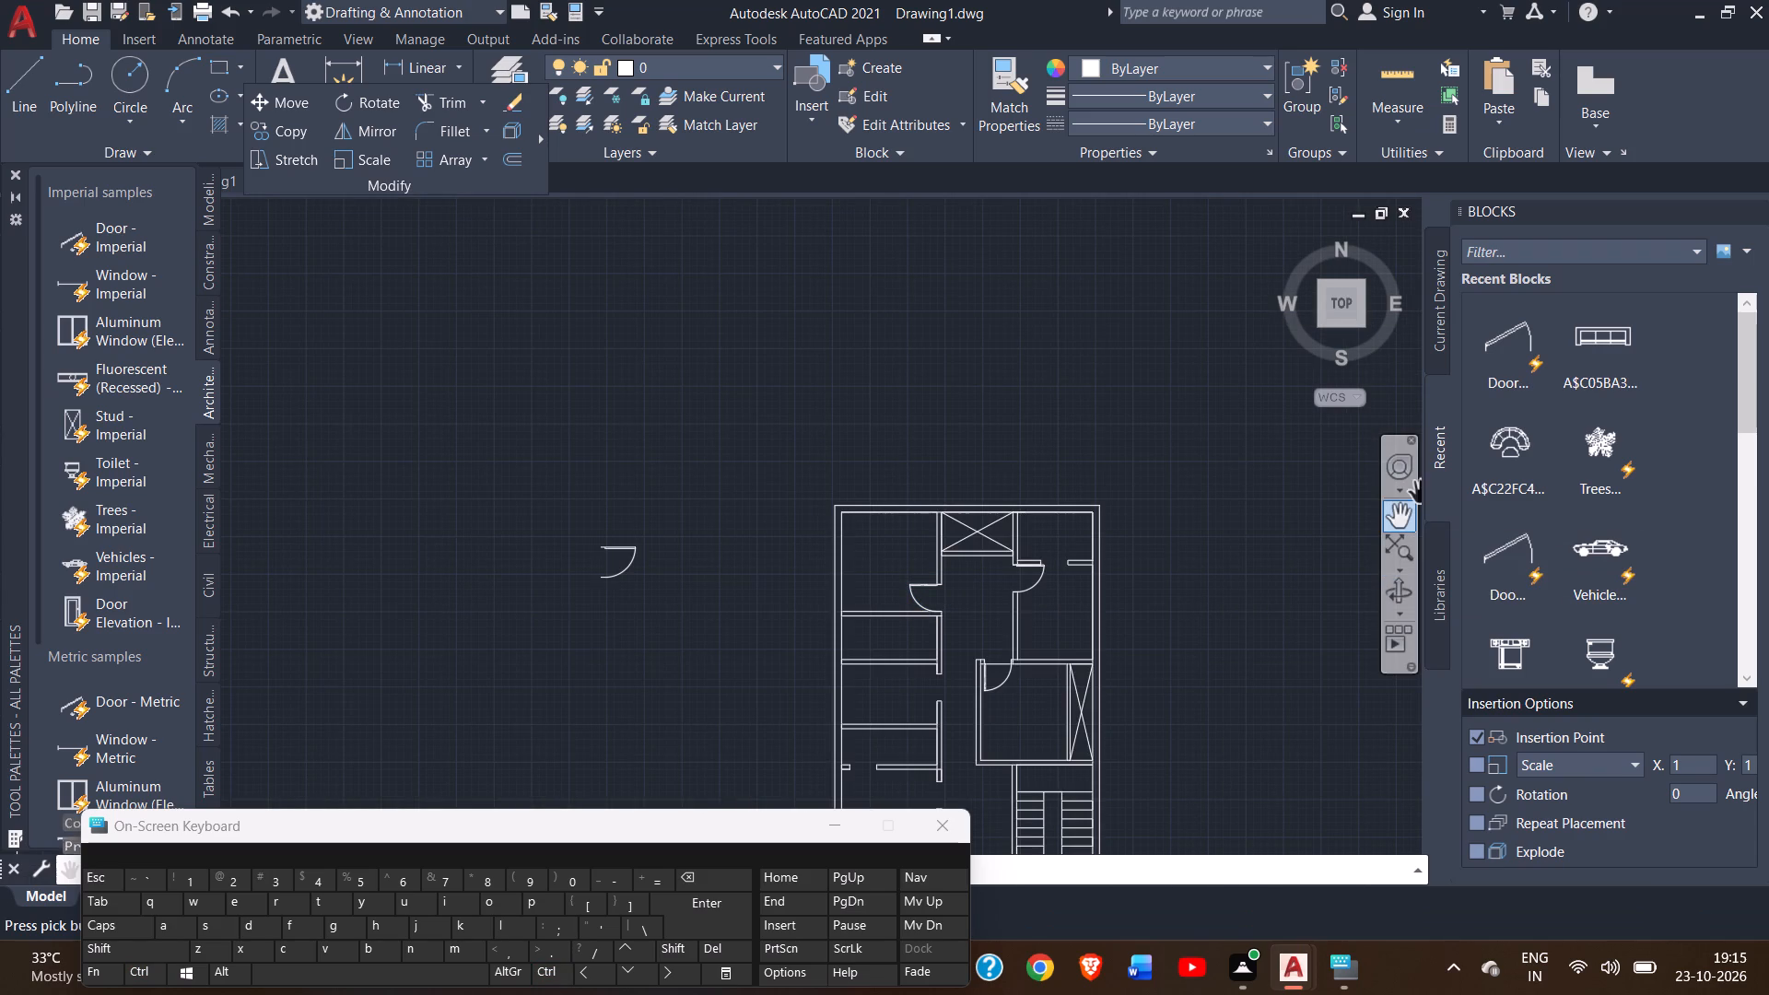
{"action": "left_click_drag", "start_coordinate": [1180, 625], "coordinate": [1188, 432]}
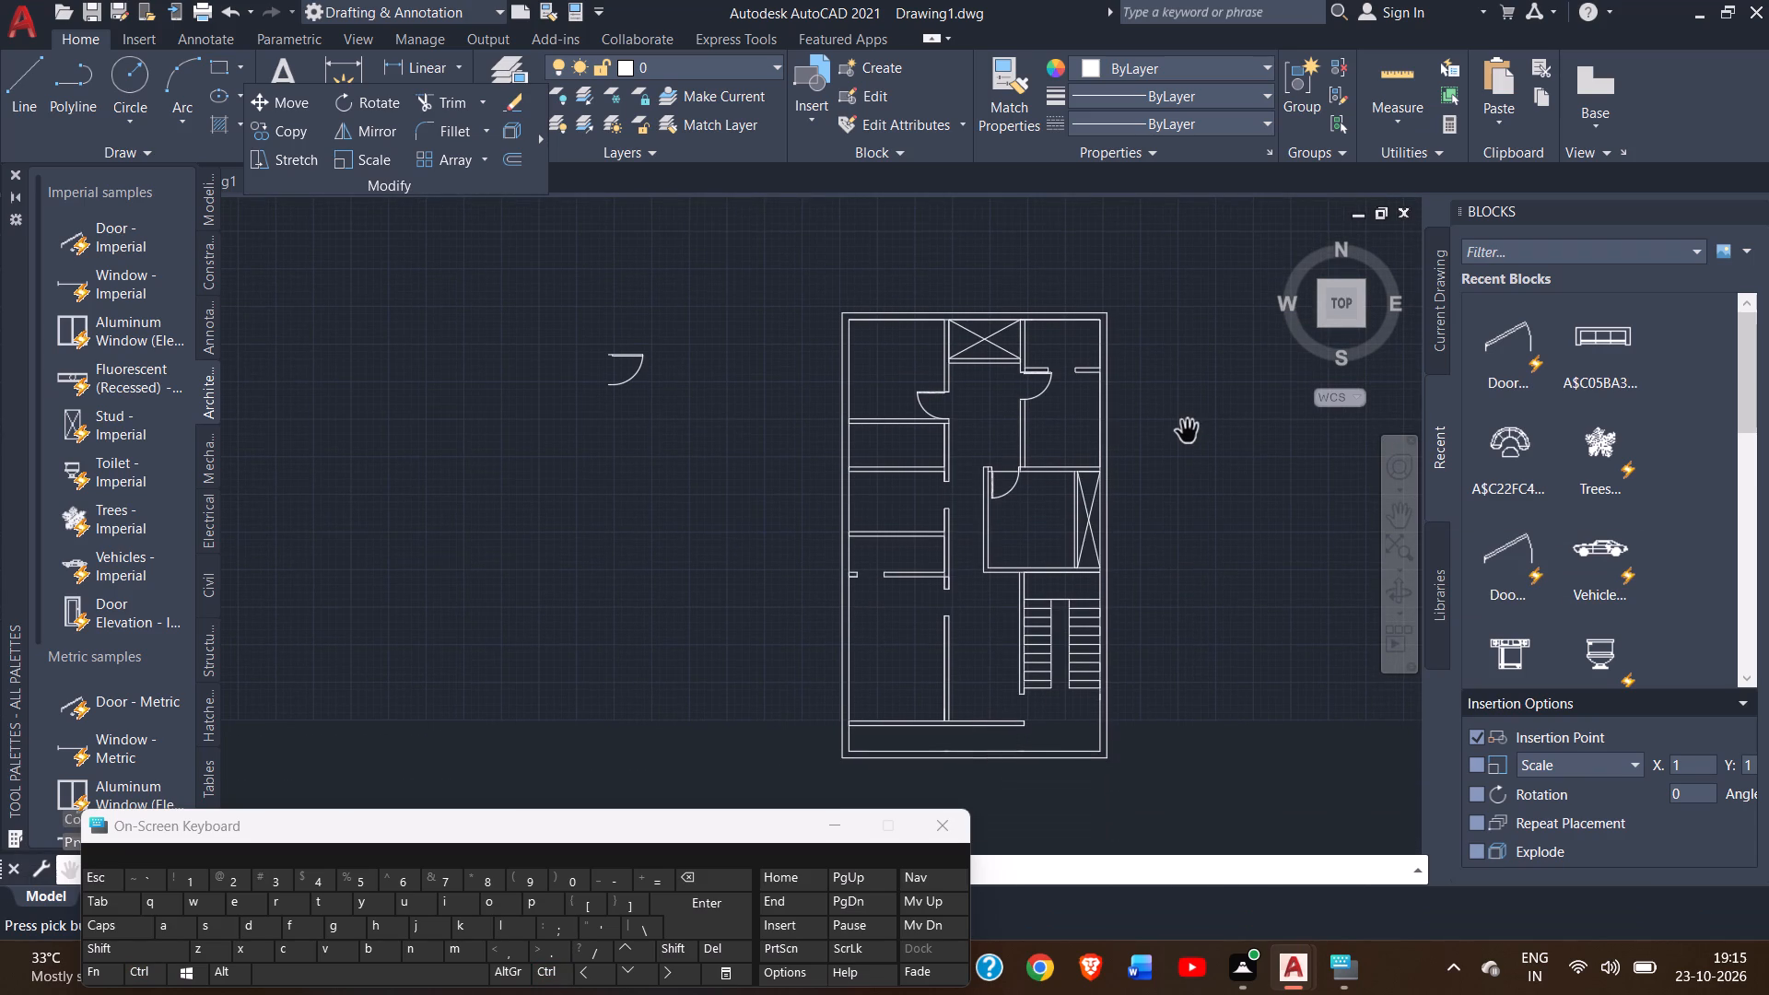
{"action": "right_click", "coordinate": [707, 468]}
{"action": "left_click", "coordinate": [731, 478]}
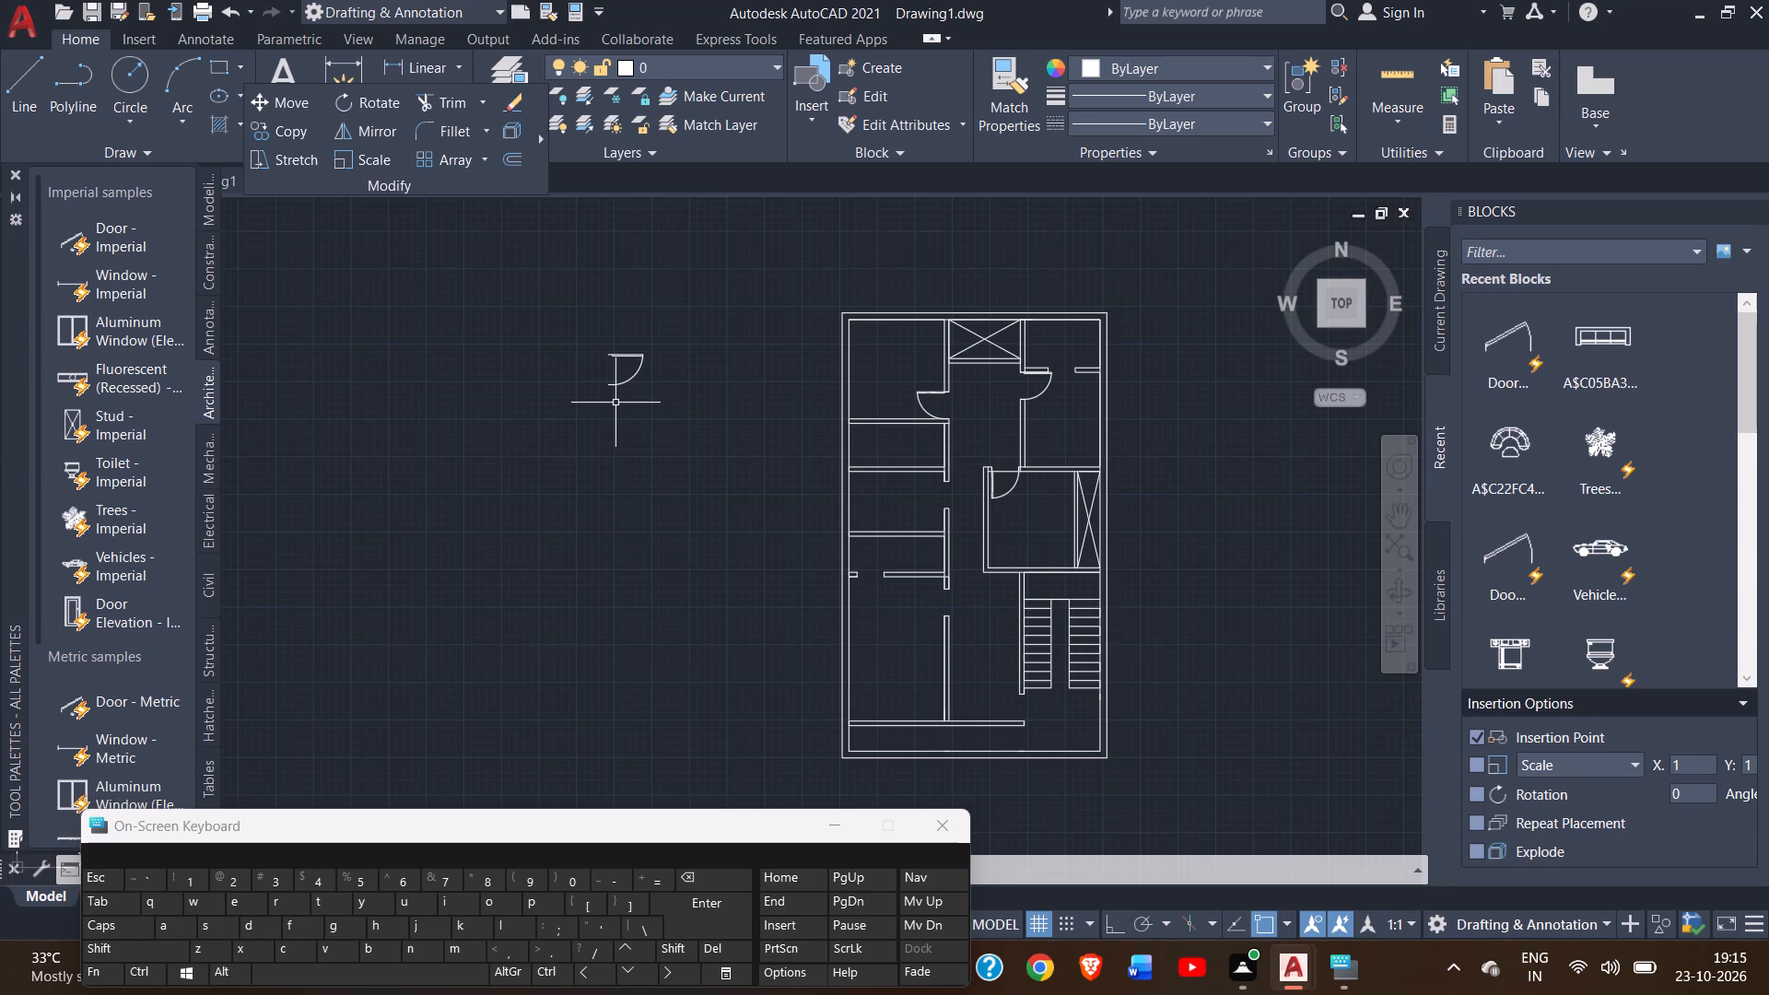
{"action": "left_click", "coordinate": [929, 409]}
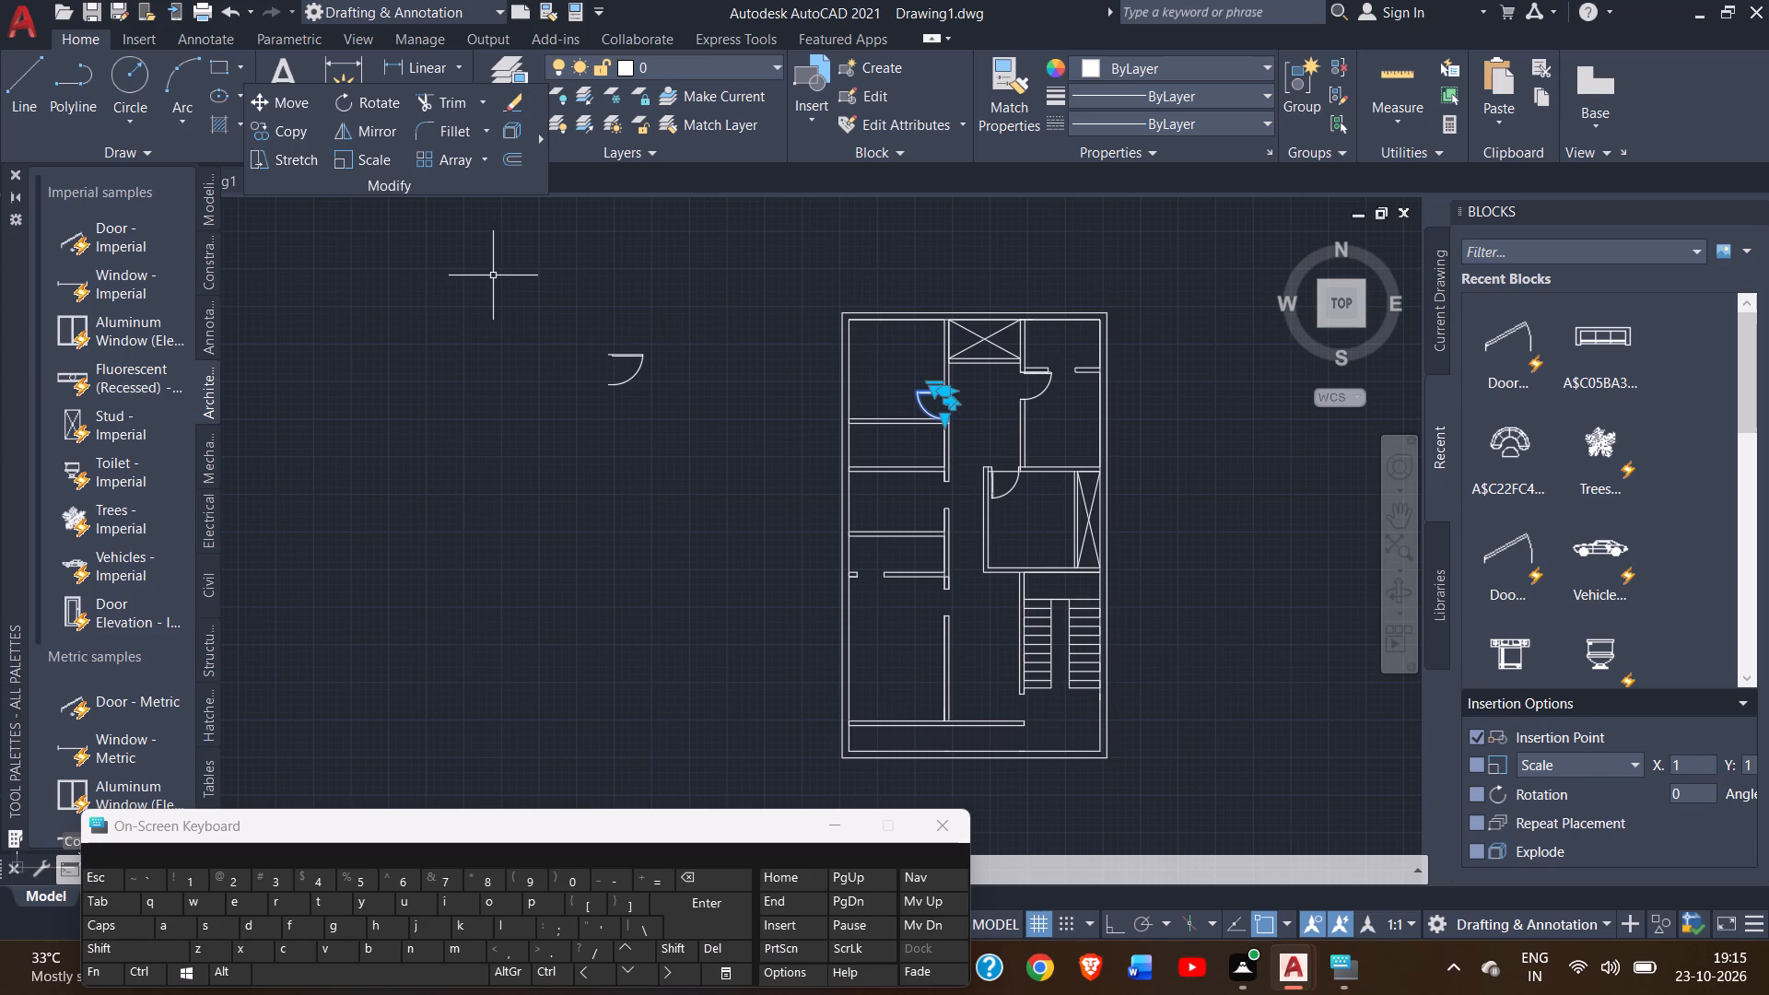
{"action": "left_click", "coordinate": [300, 137]}
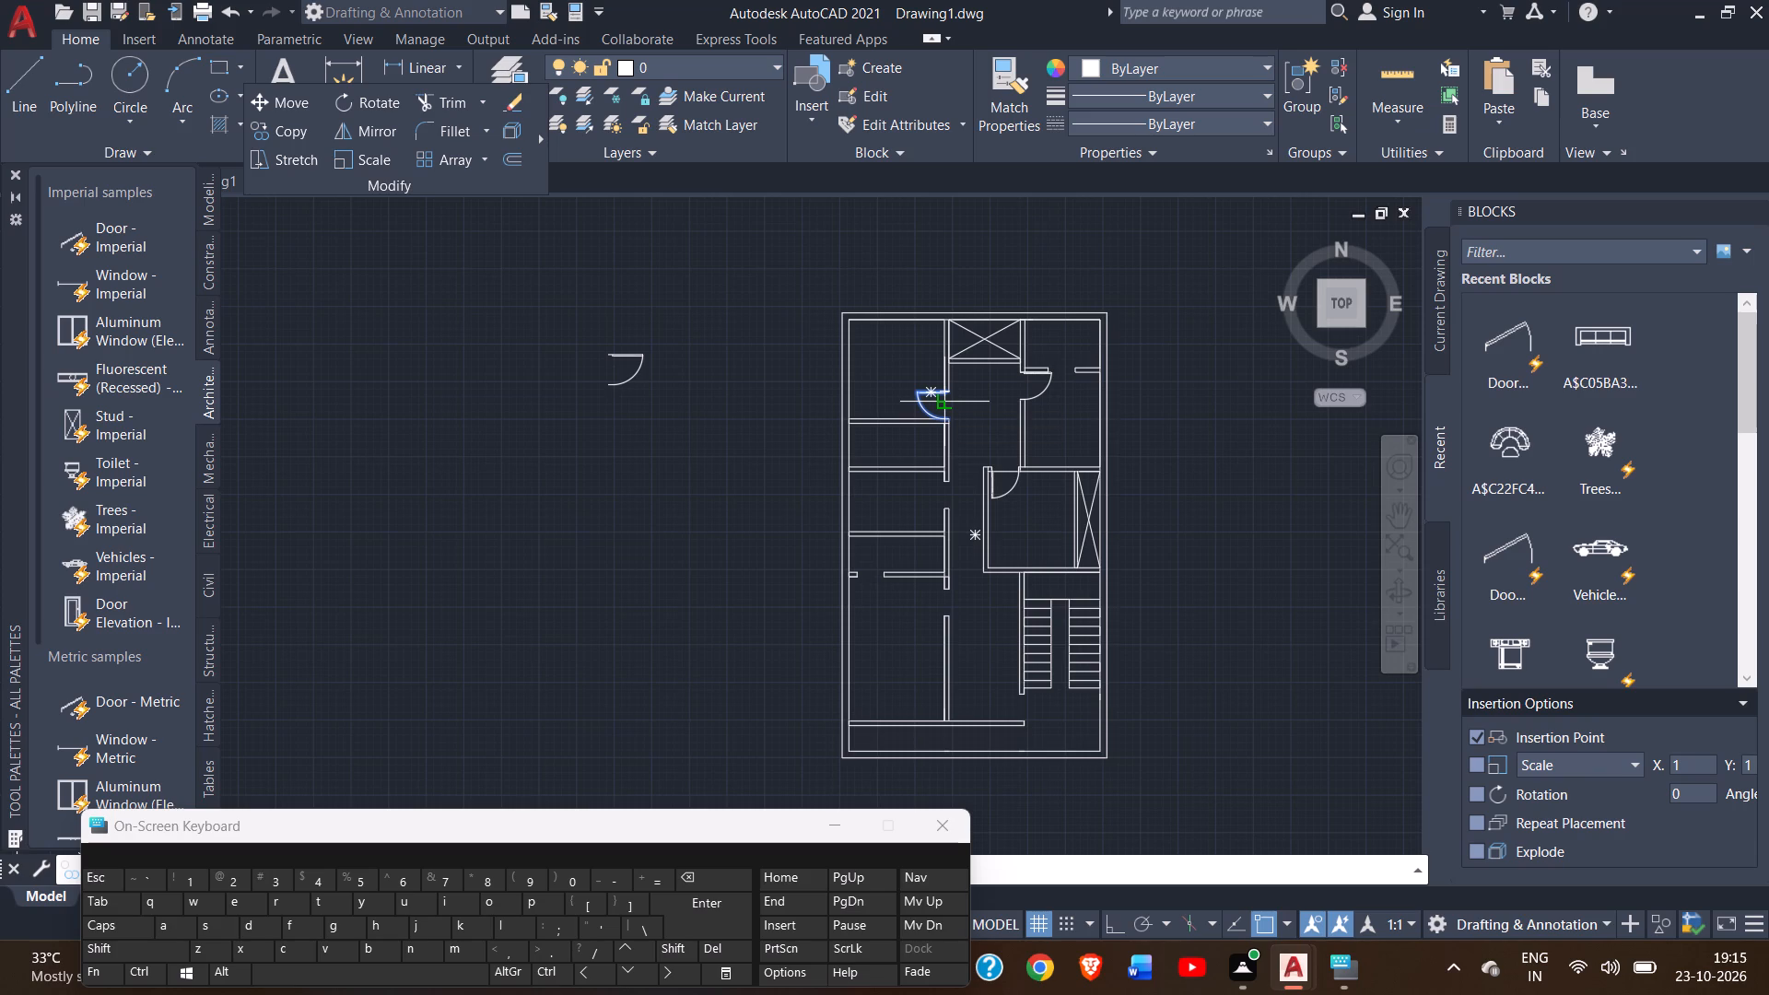
{"action": "scroll", "coordinate": [946, 398], "scroll_direction": "up", "scroll_amount": 2, "text": "ctrl"}
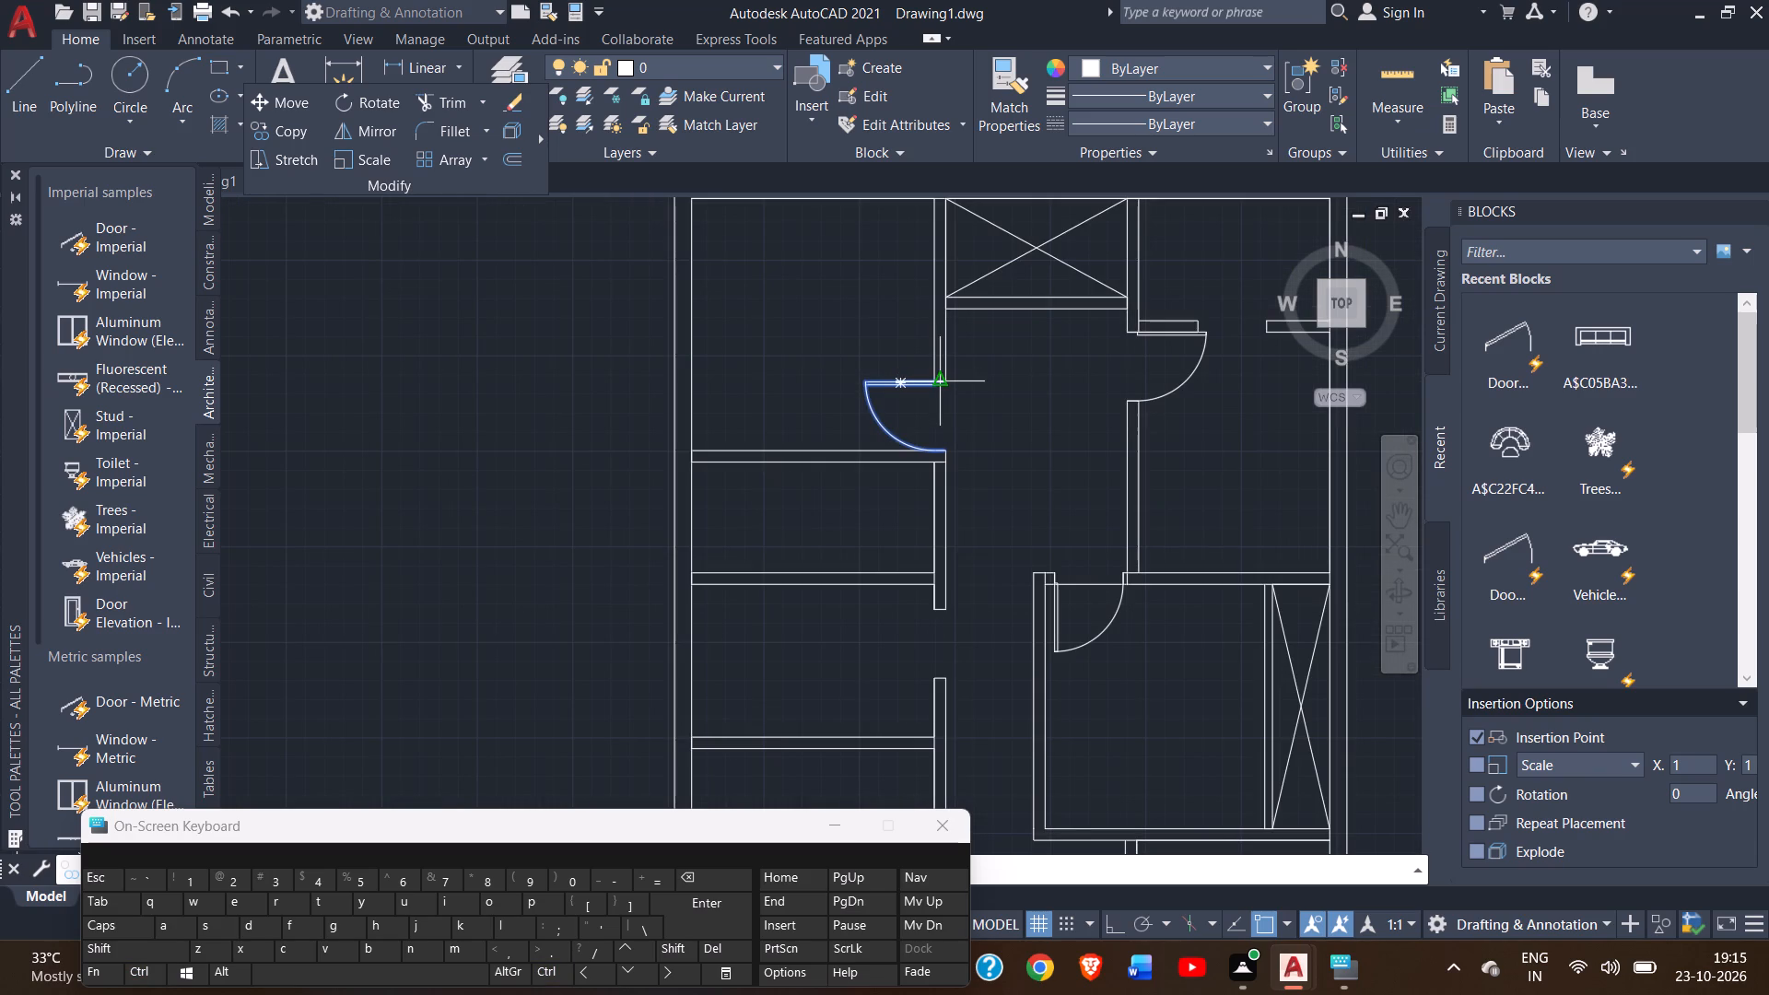
{"action": "left_click", "coordinate": [949, 381]}
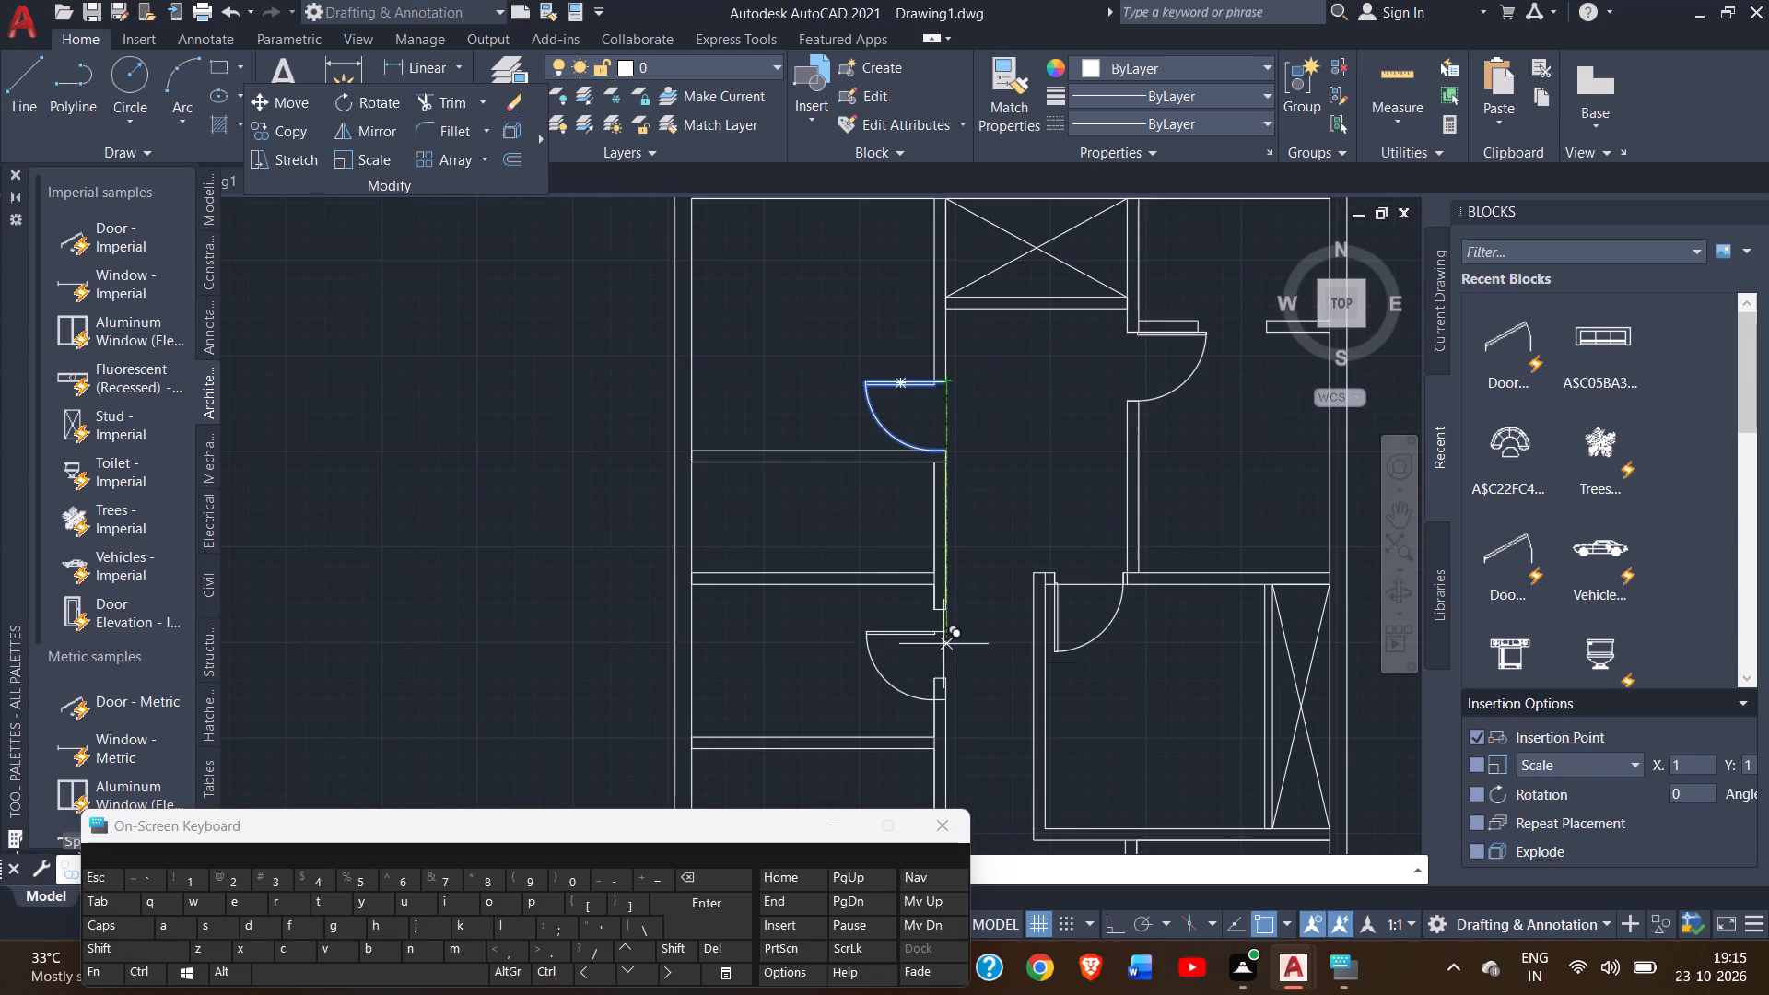
{"action": "left_click", "coordinate": [945, 613]}
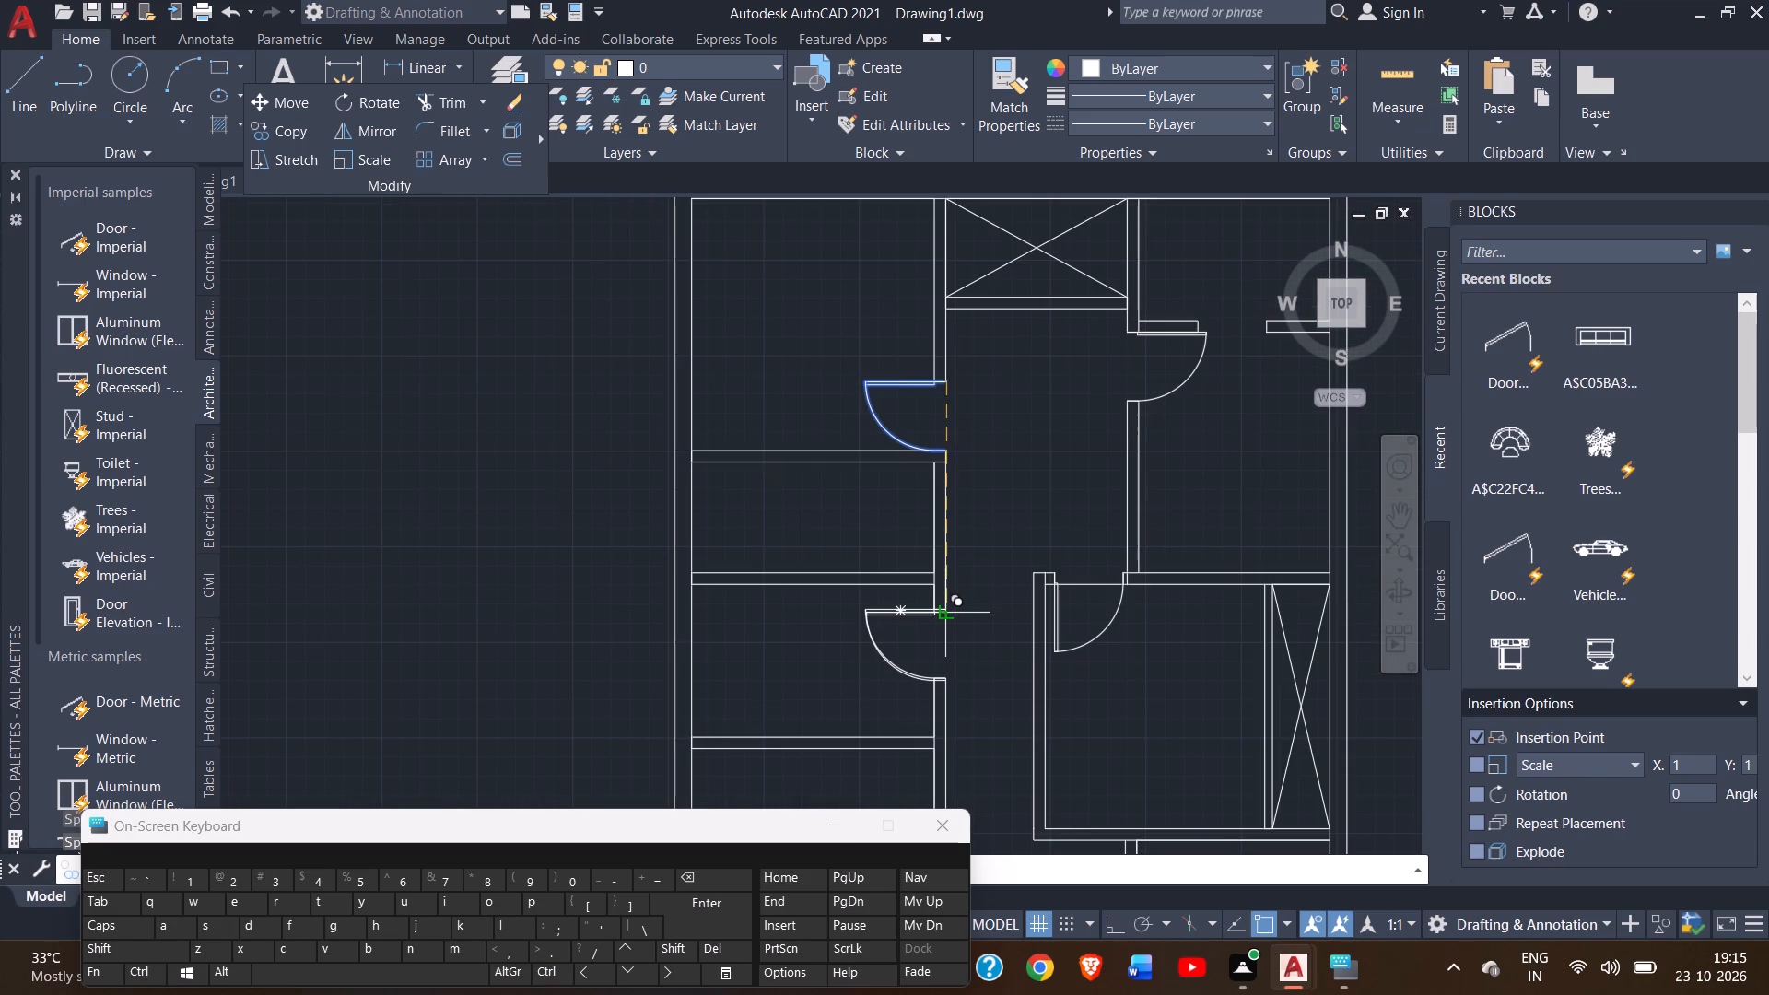
{"action": "right_click", "coordinate": [964, 604]}
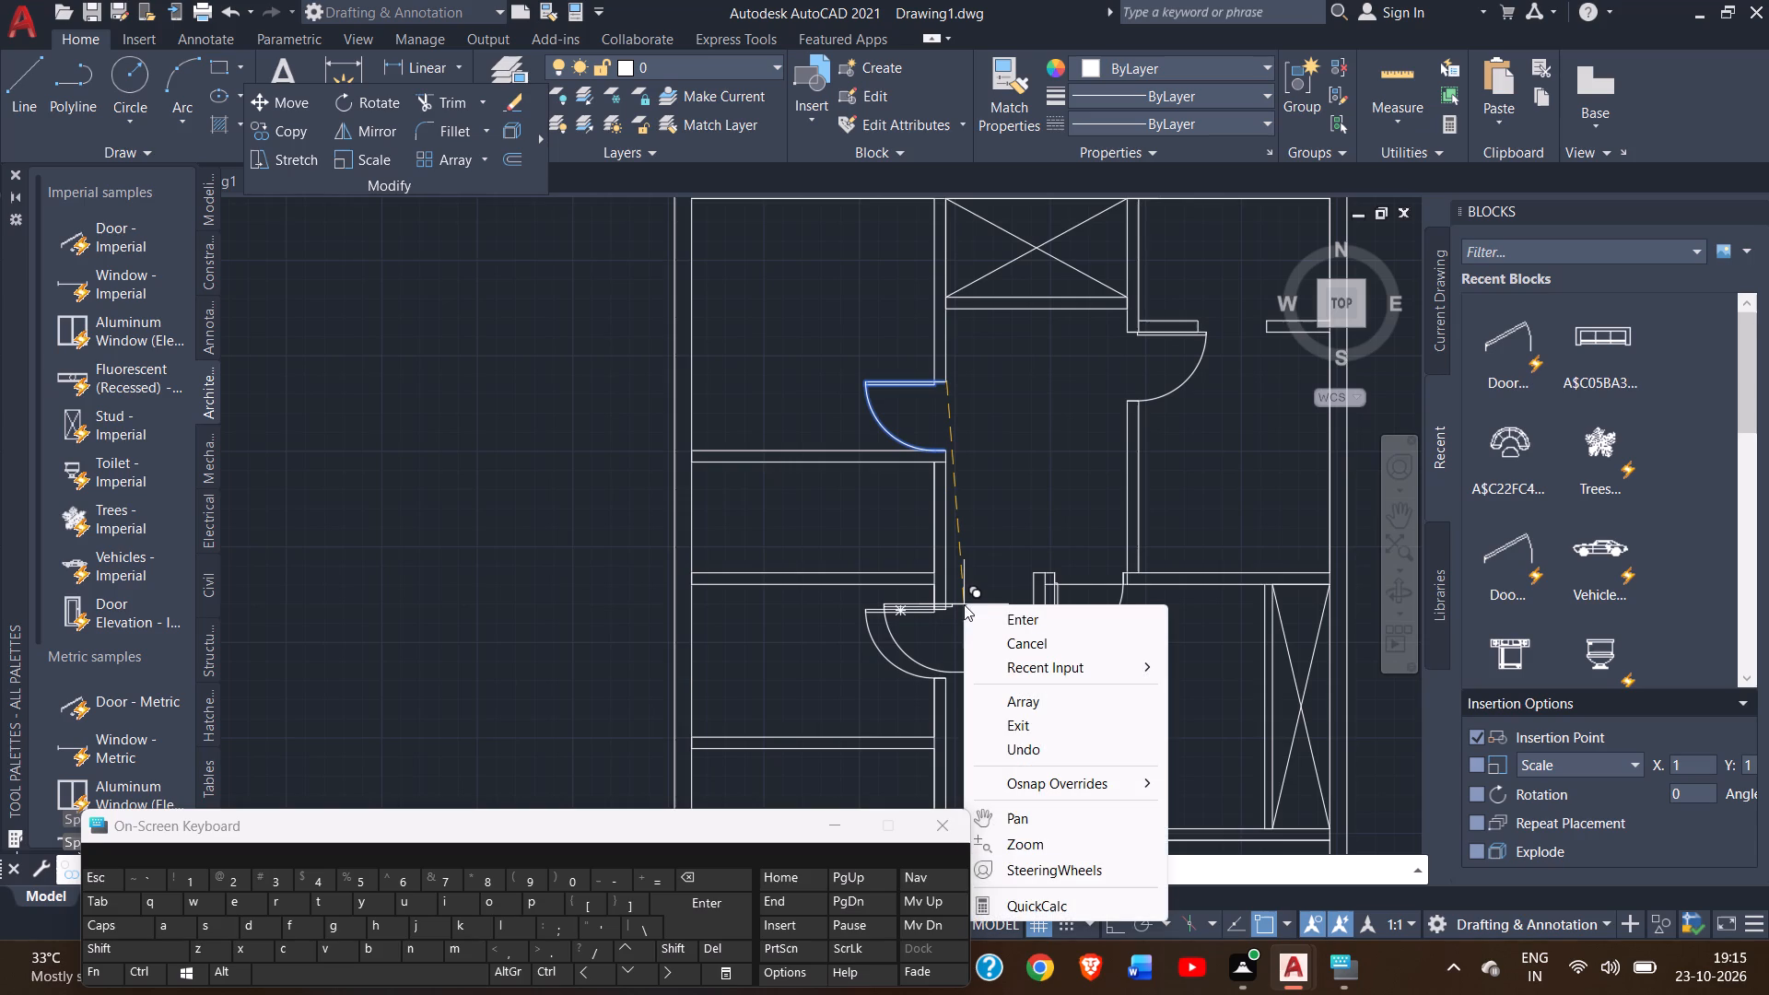
{"action": "left_click", "coordinate": [986, 615]}
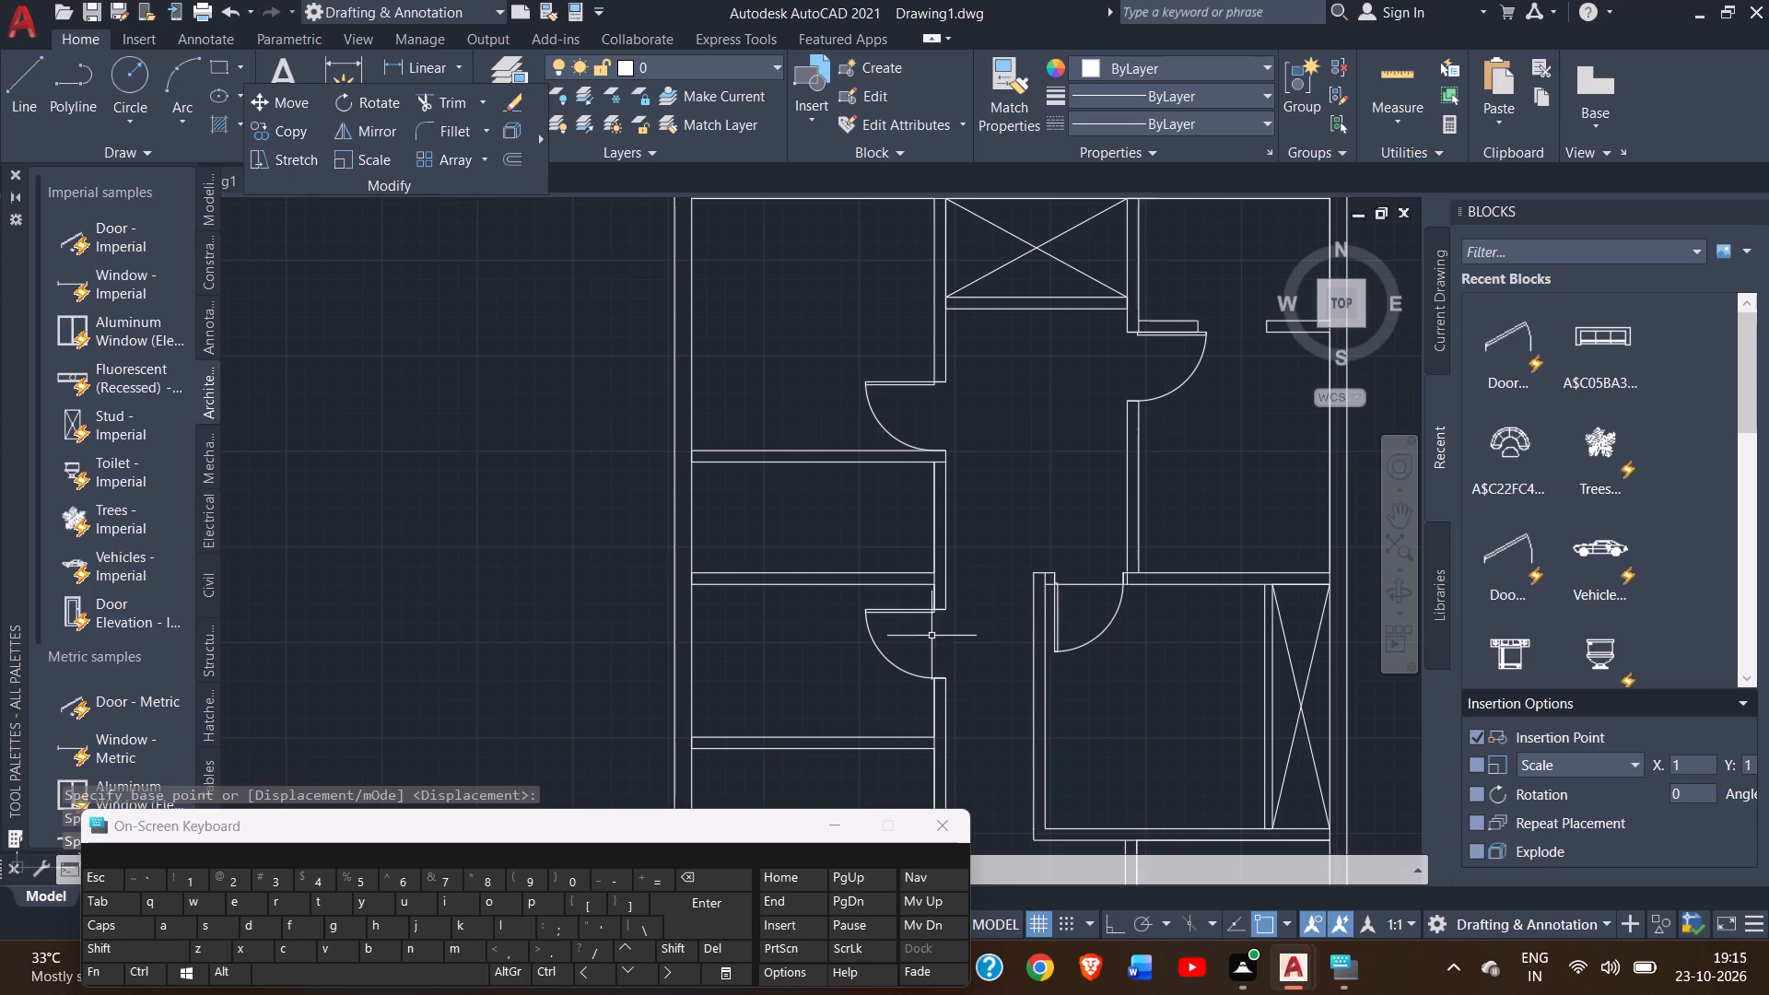
Draw a 6" thick partition wall across the left-side room behind the lower copied door, its near face 5'7" from the door-side corner.
{"action": "scroll", "coordinate": [841, 651], "scroll_direction": "down", "scroll_amount": 1, "text": "ctrl"}
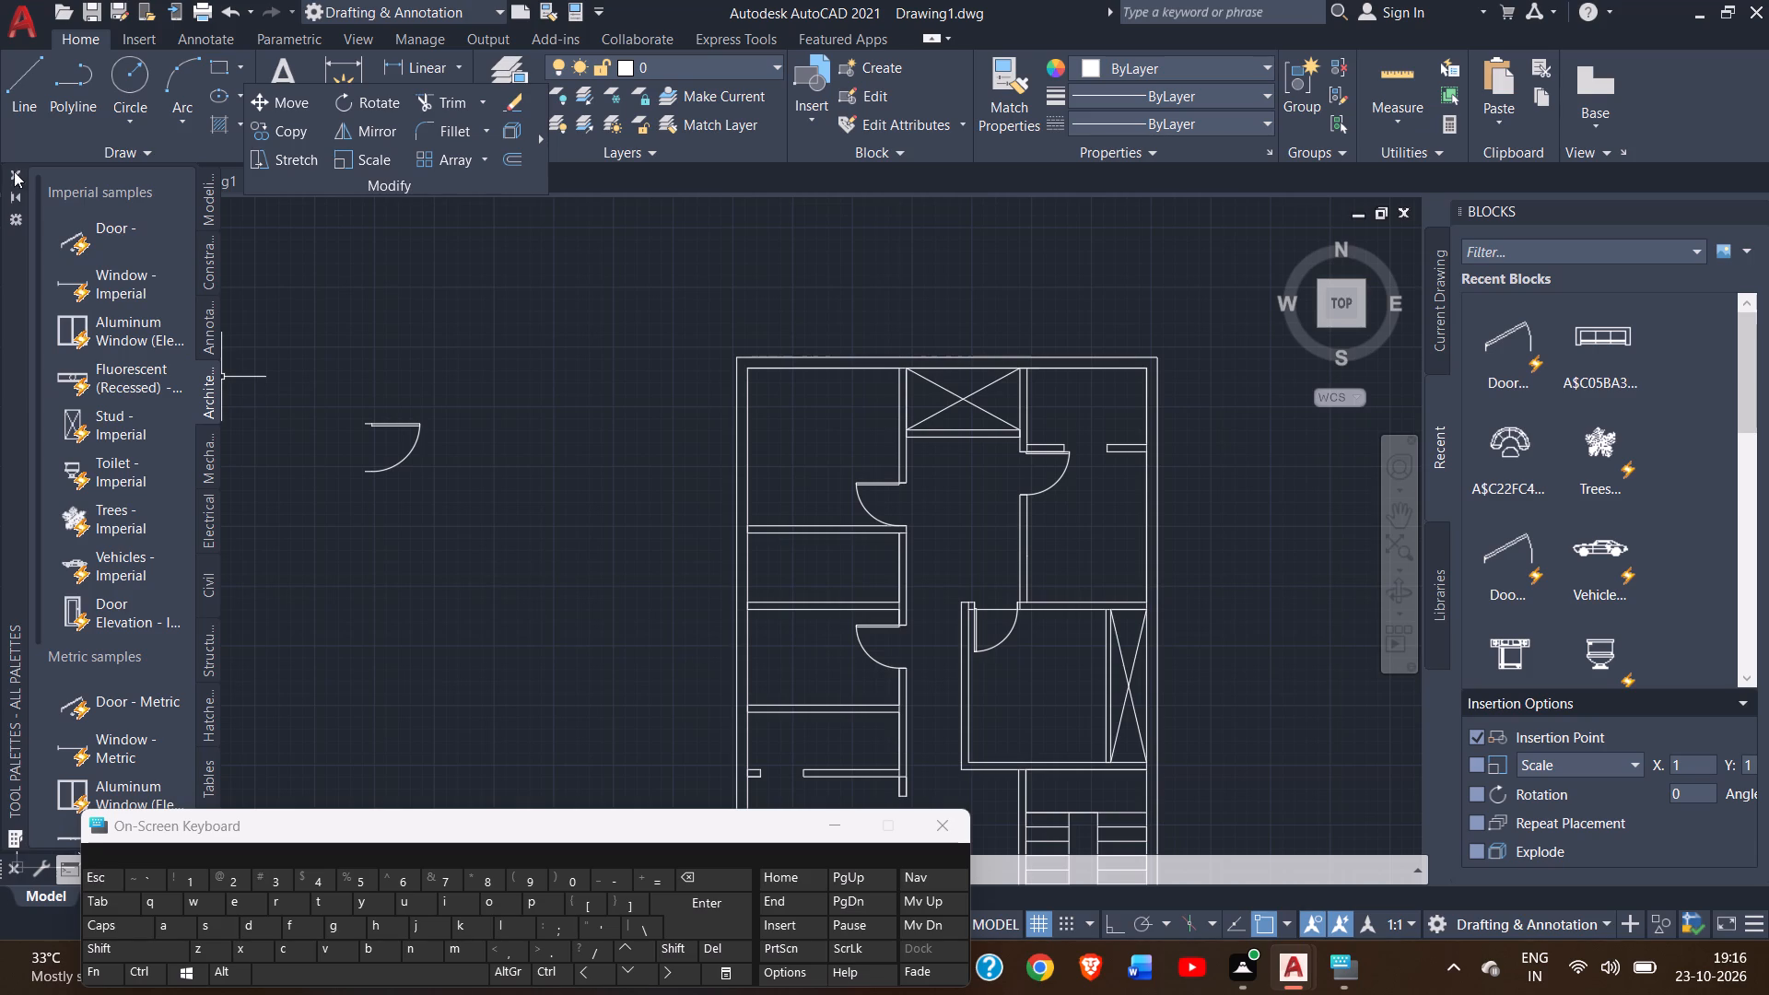
{"action": "left_click", "coordinate": [9, 126]}
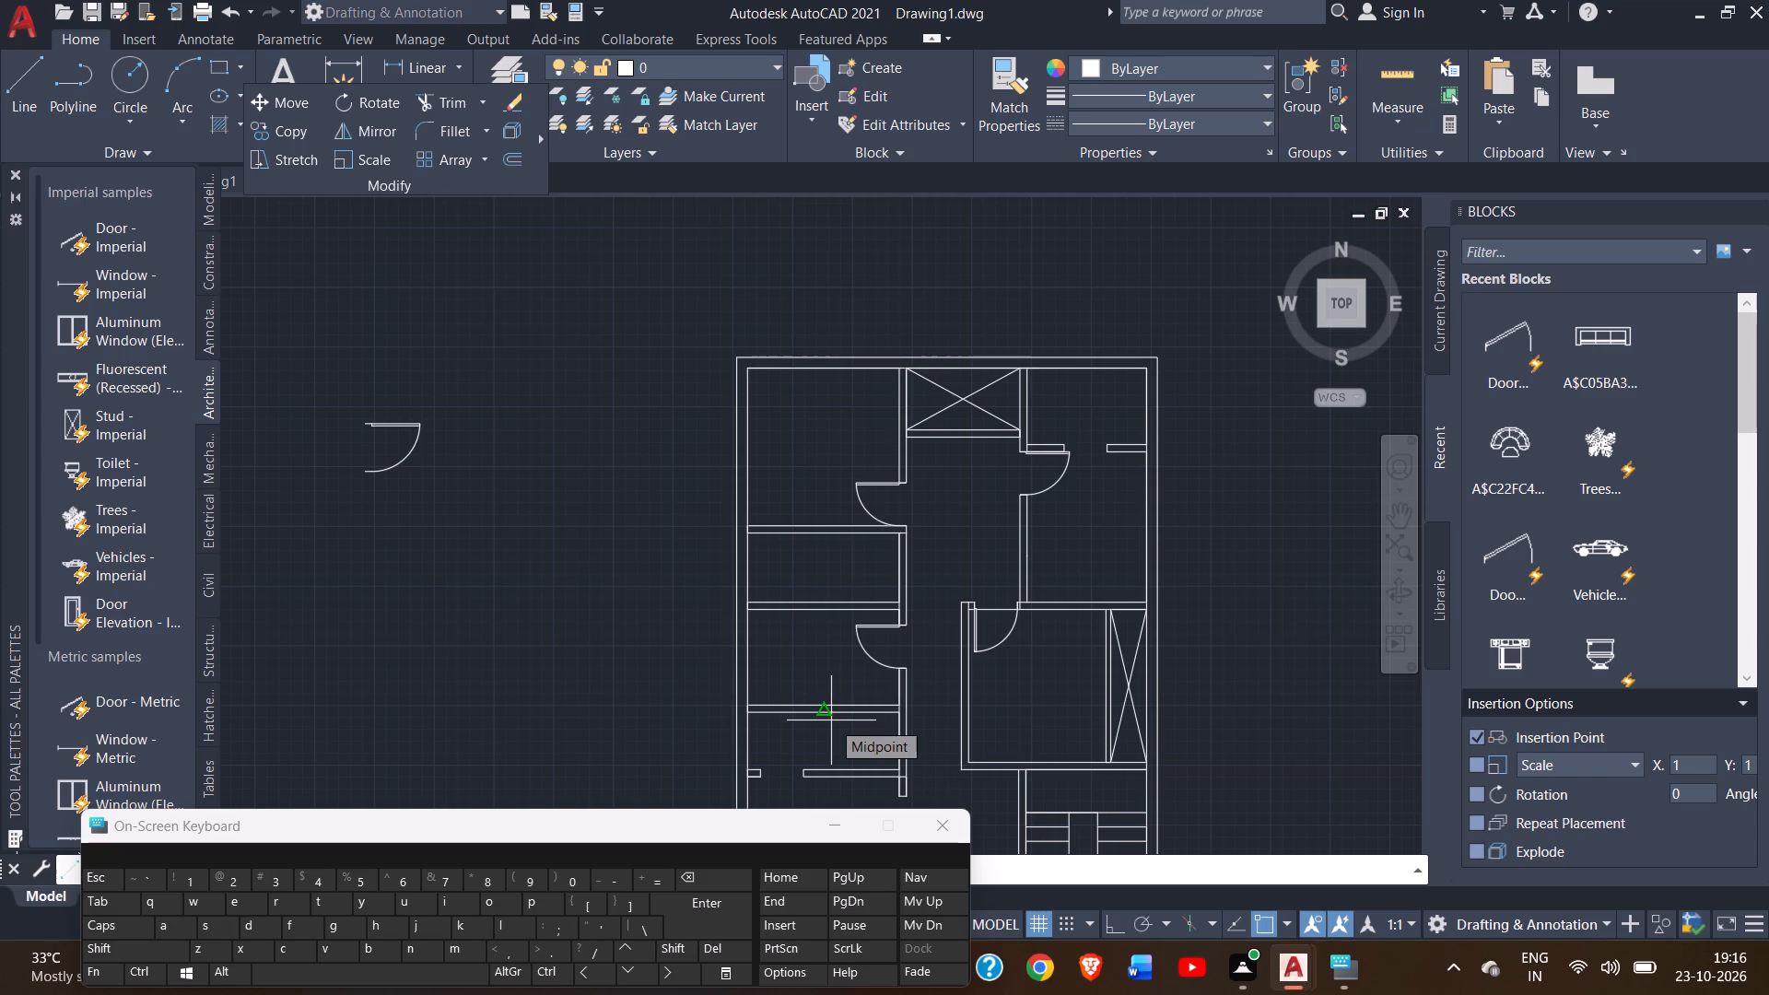
{"action": "scroll", "coordinate": [831, 720], "scroll_direction": "up", "scroll_amount": 1, "text": "ctrl"}
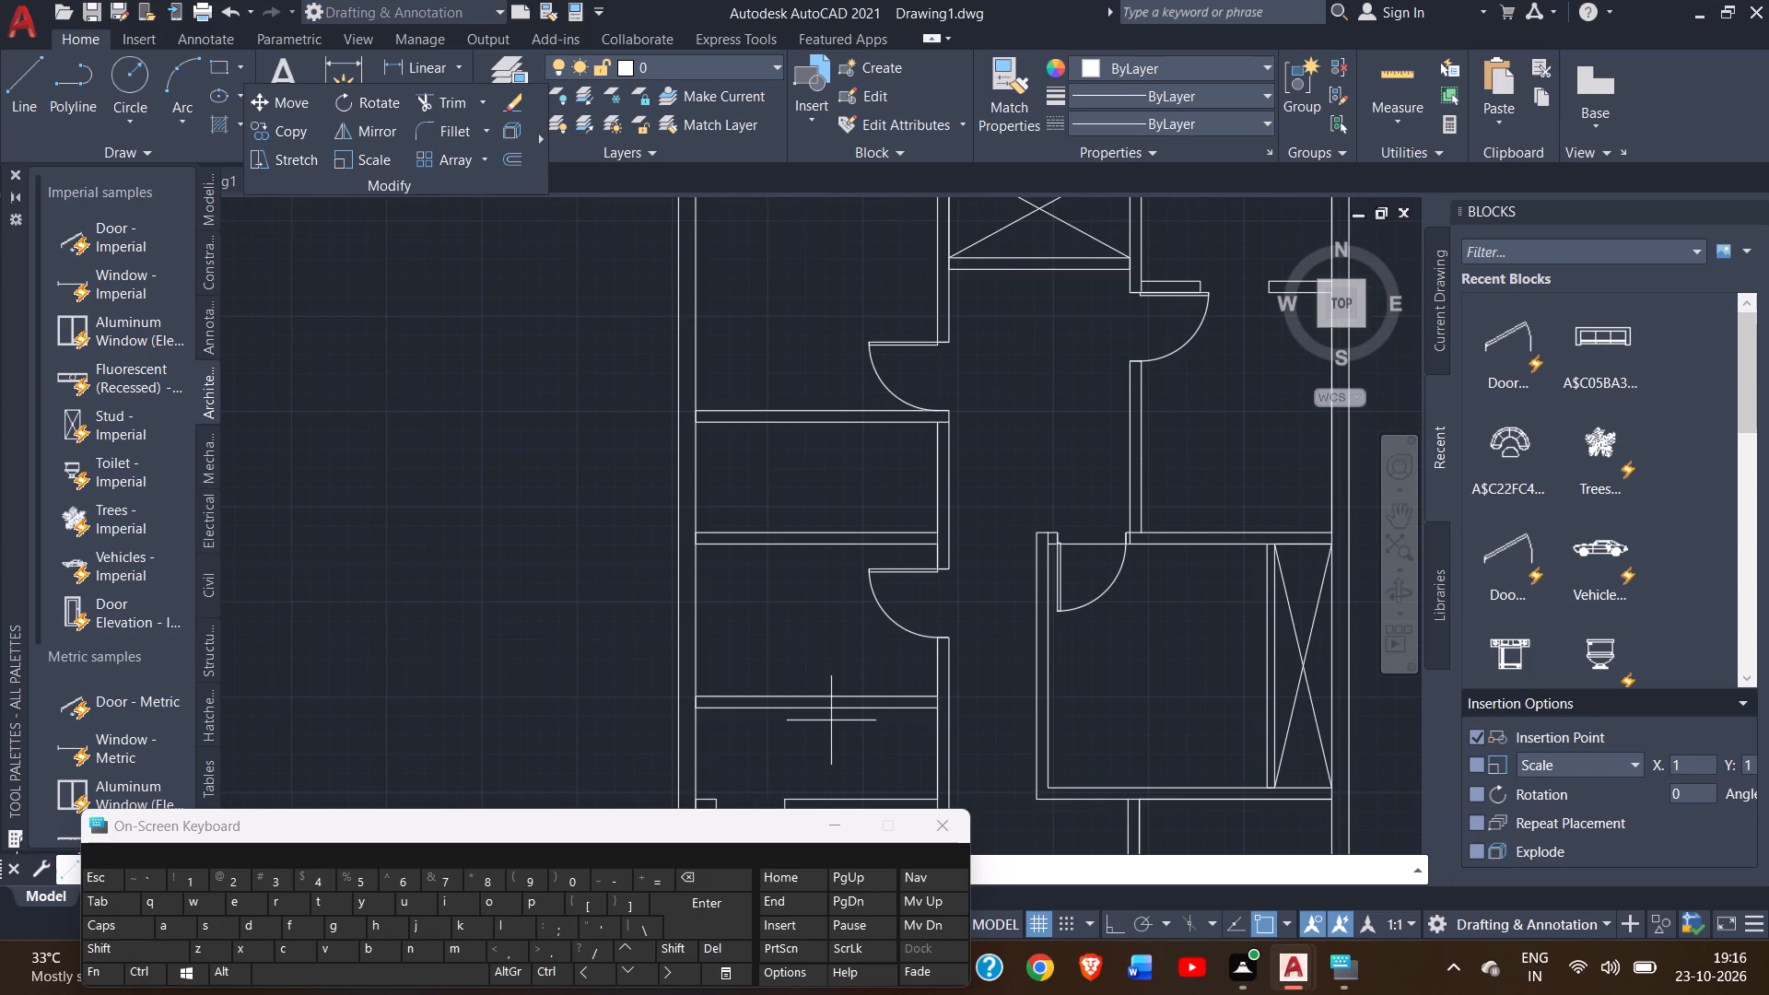
{"action": "left_click", "coordinate": [937, 543]}
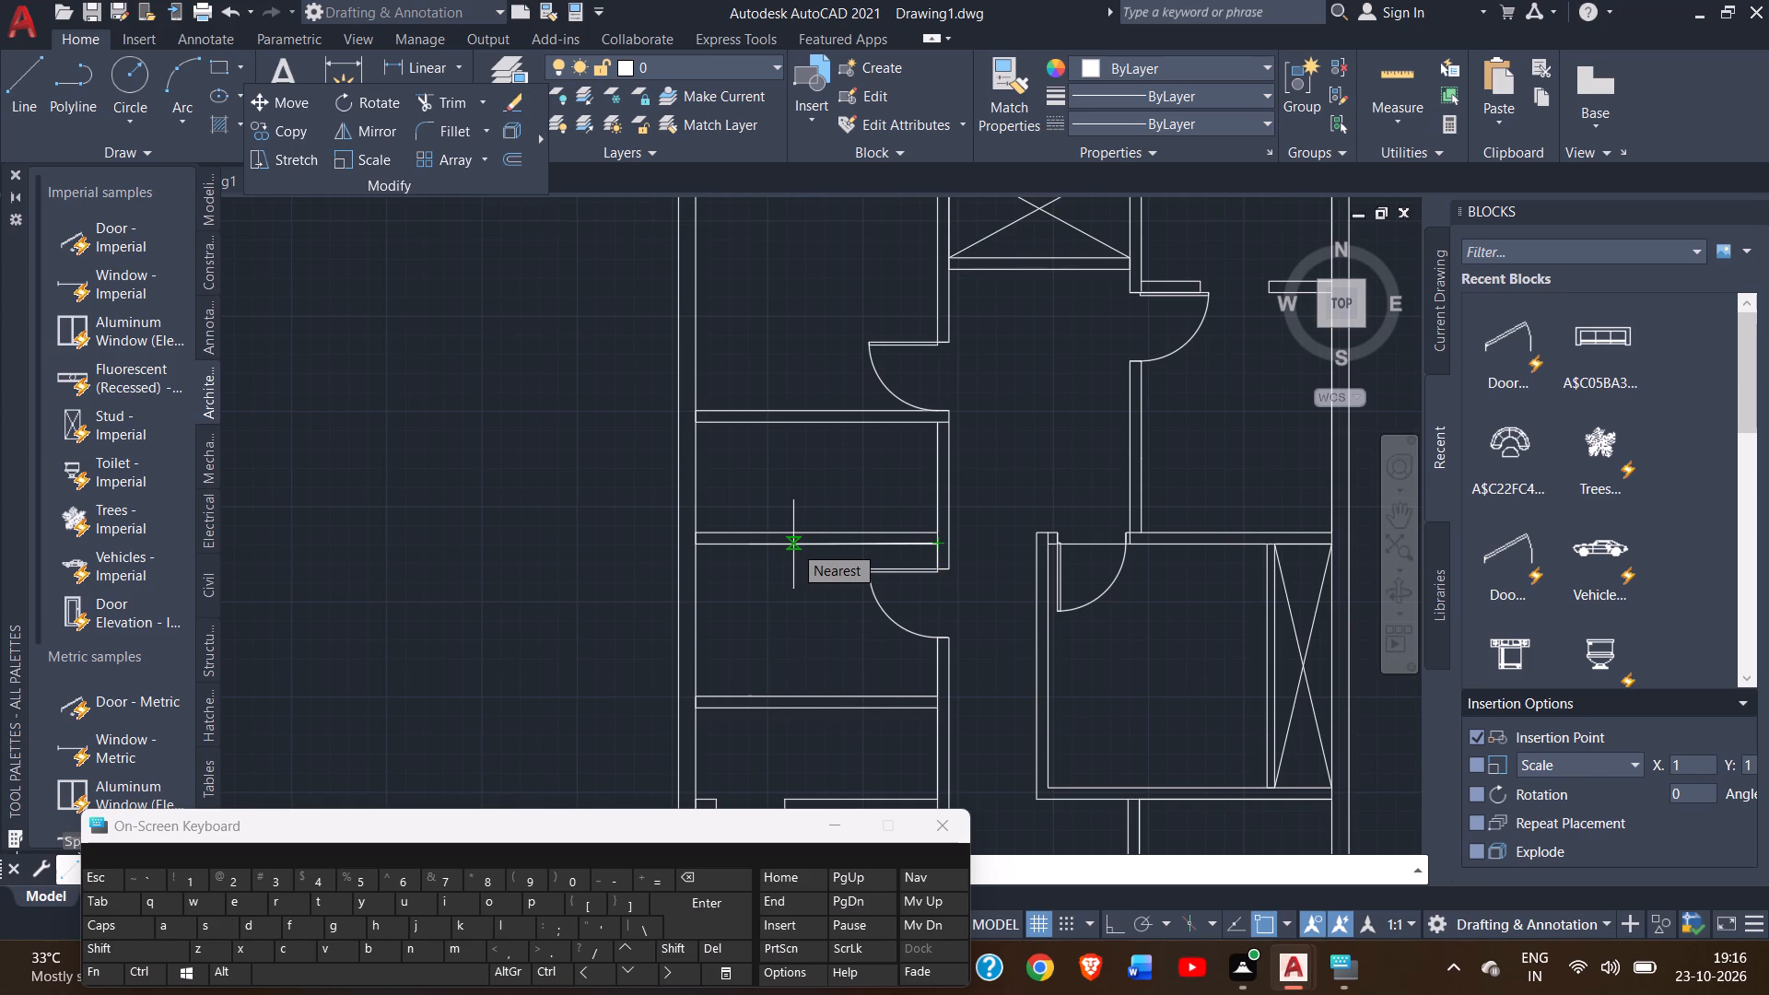
{"action": "type", "text": "5'"}
{"action": "key", "text": "7"}
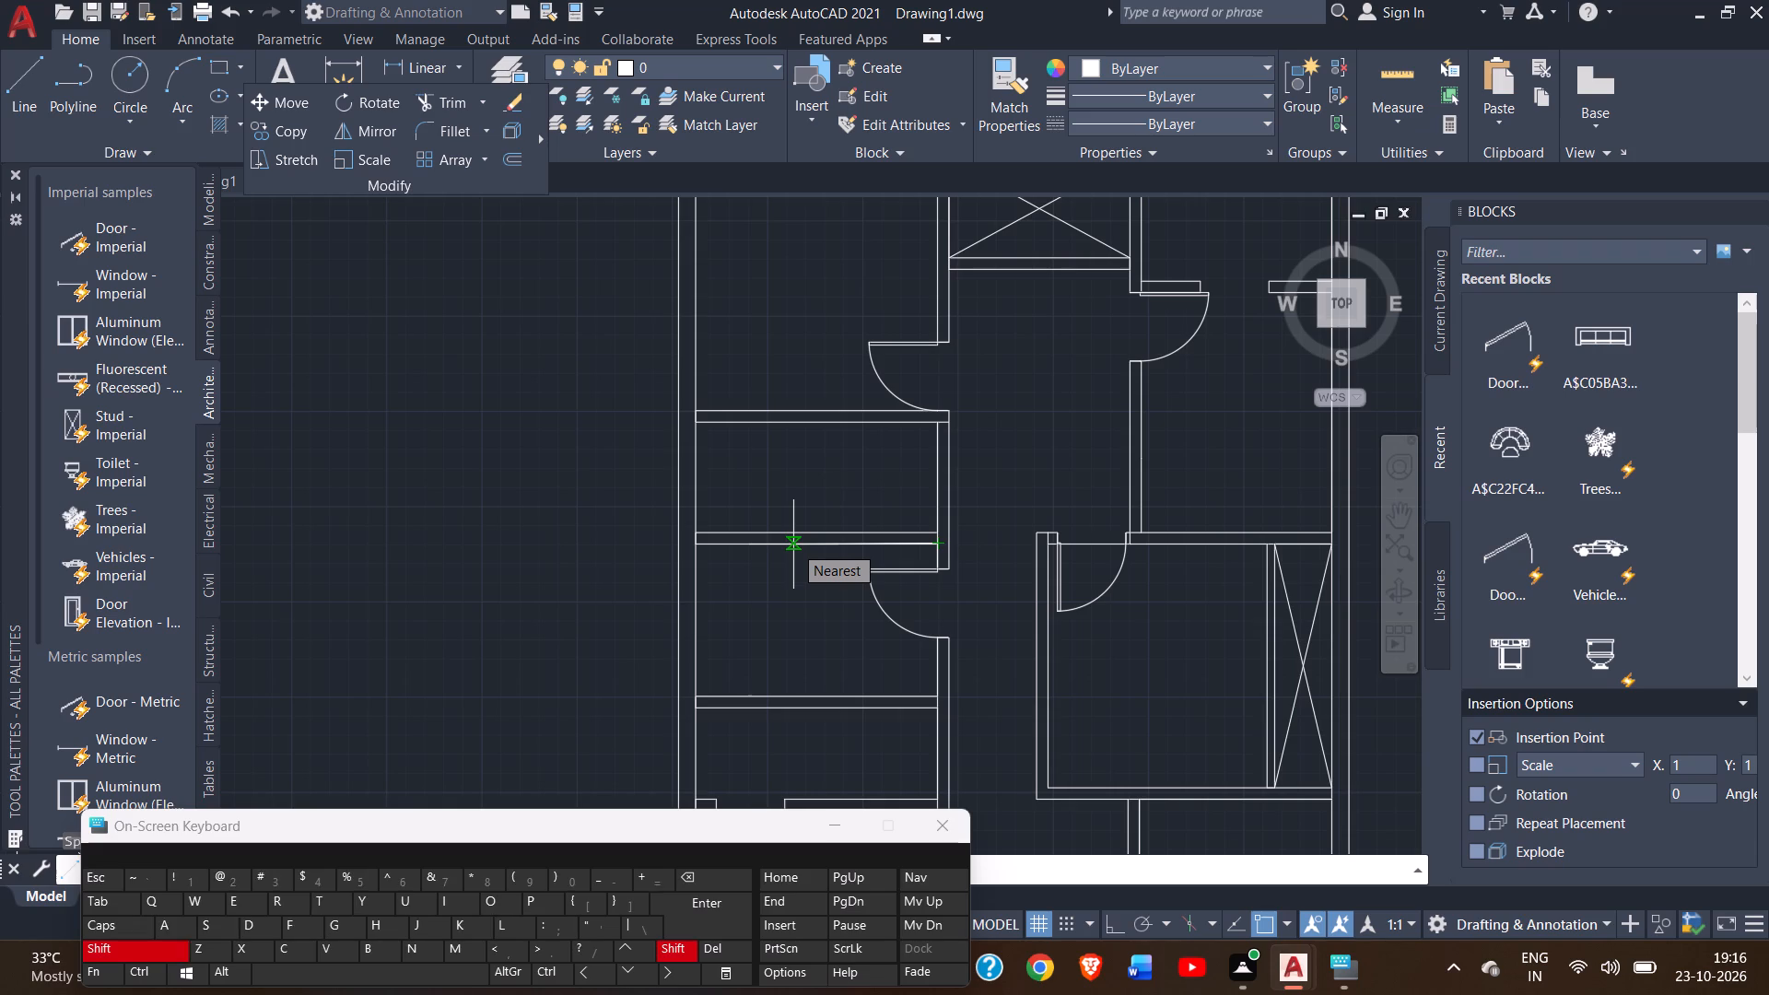
{"action": "key", "text": "shift+quotedbl"}
{"action": "key", "text": "Return"}
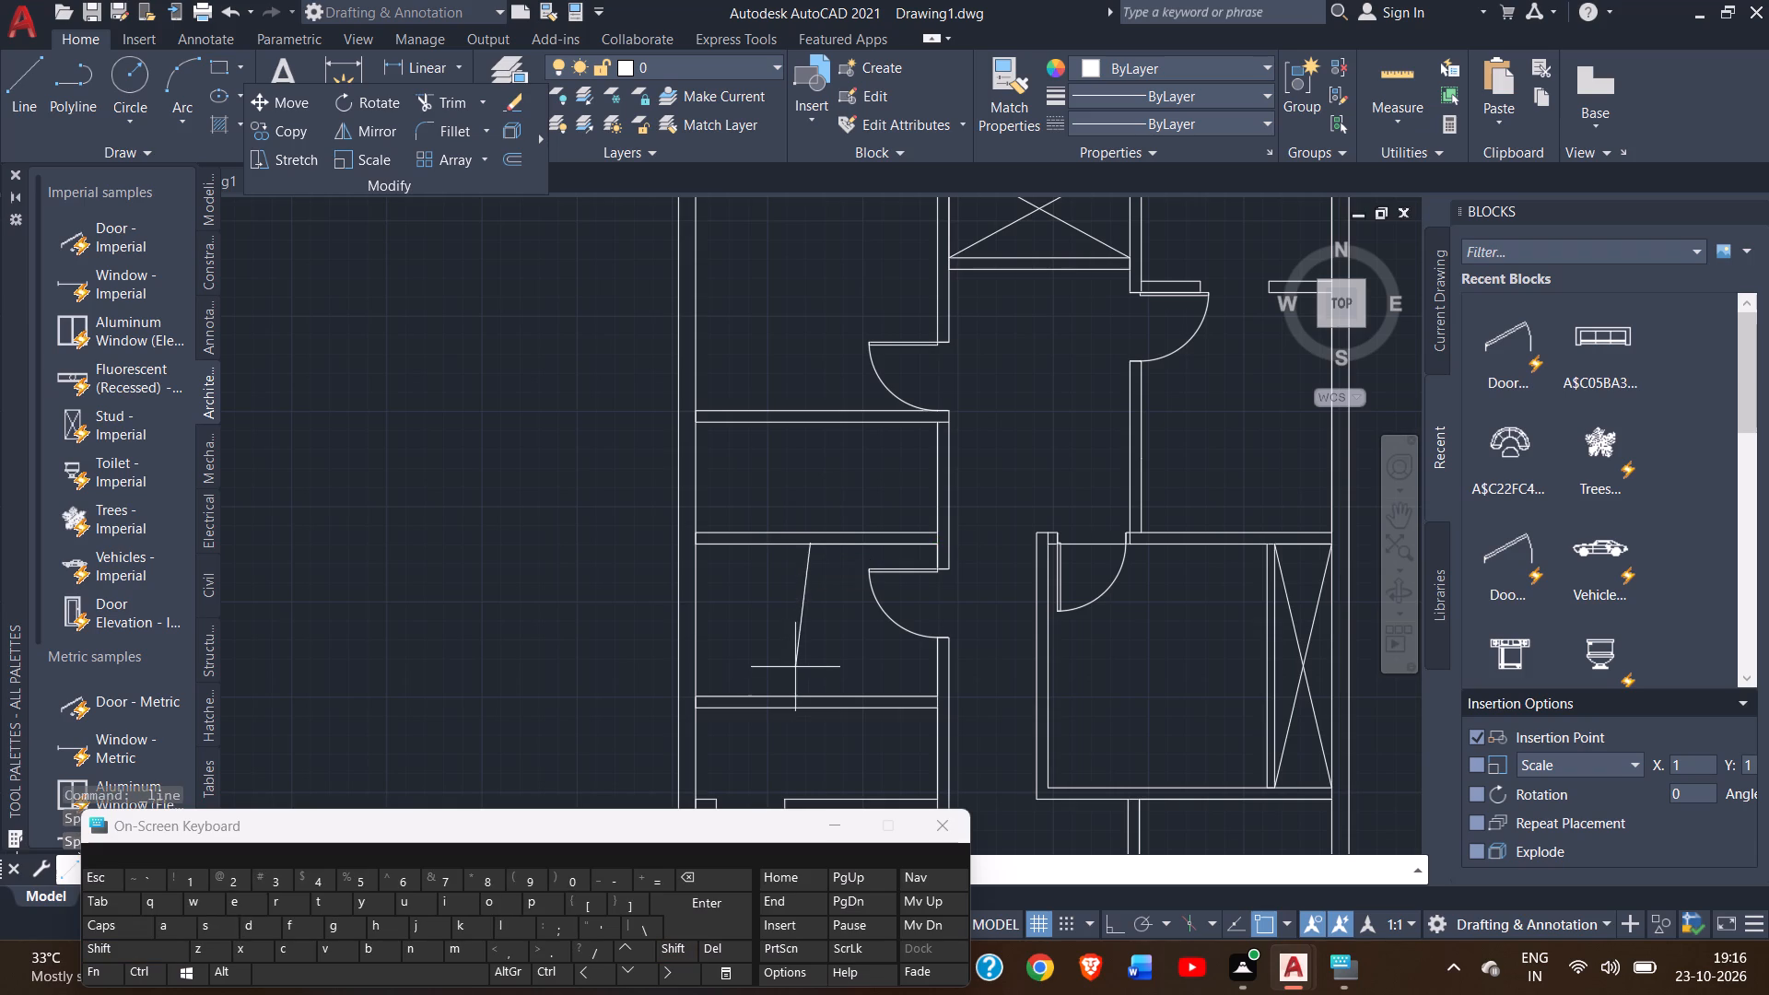
{"action": "left_click", "coordinate": [1116, 932]}
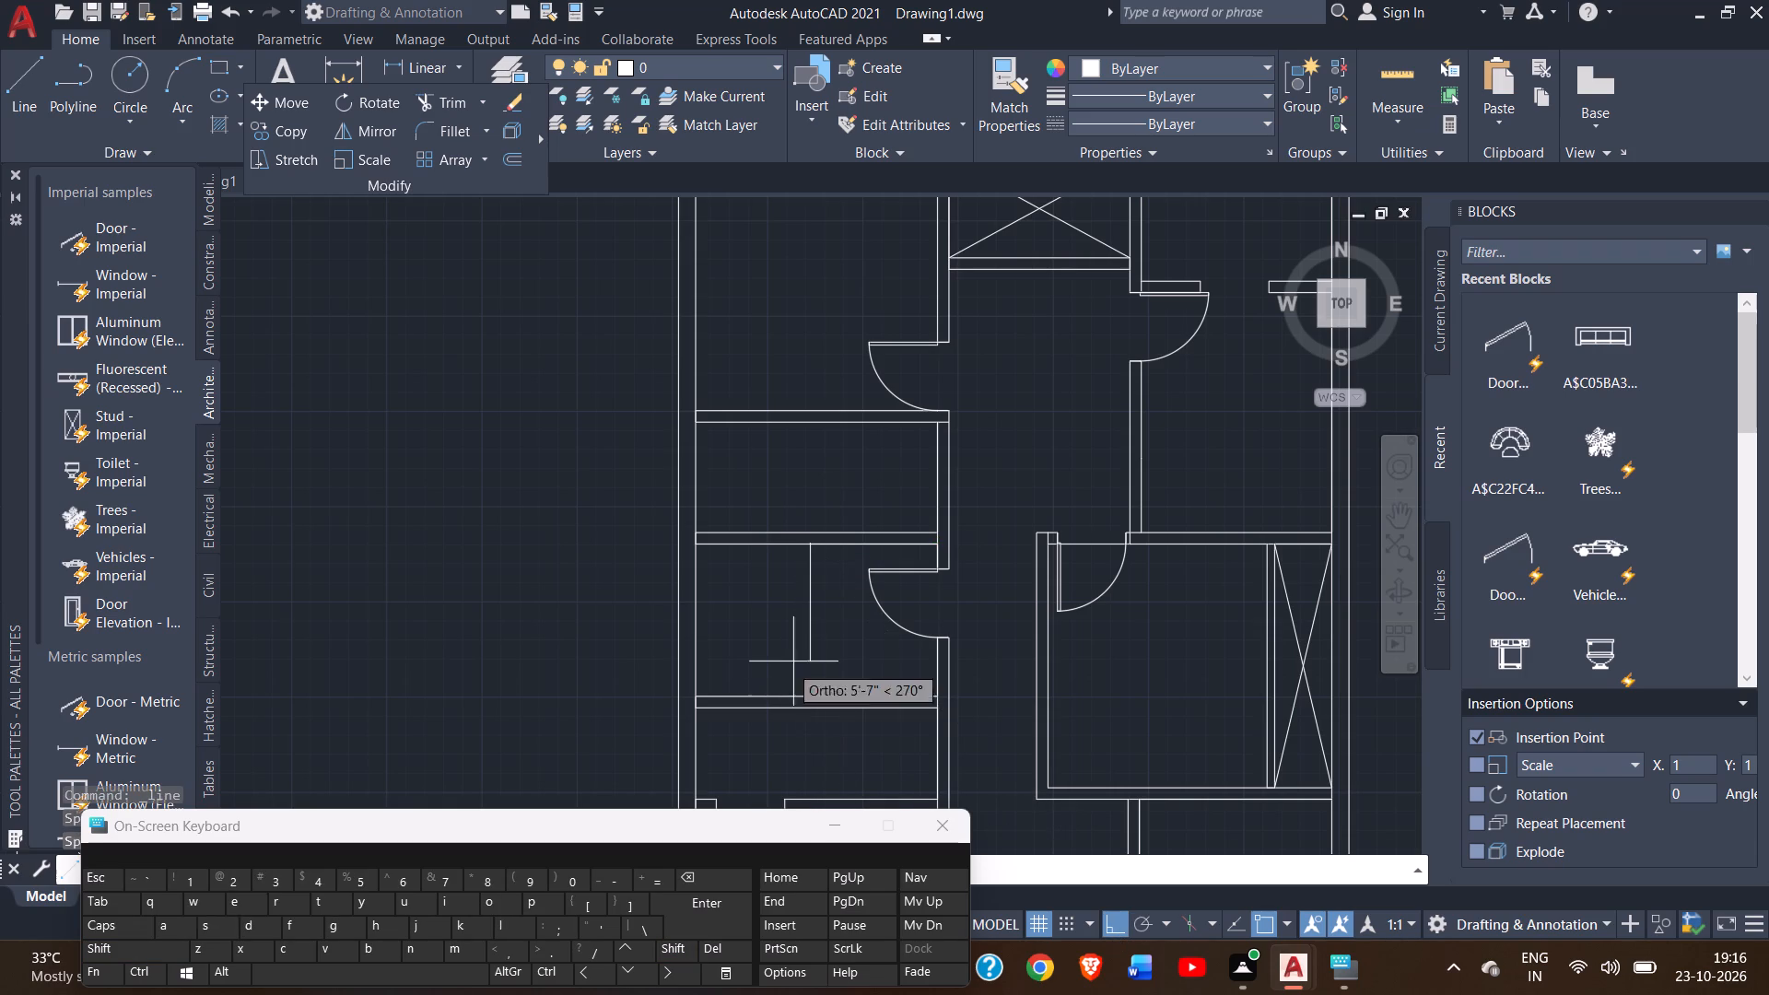
{"action": "left_click", "coordinate": [804, 693]}
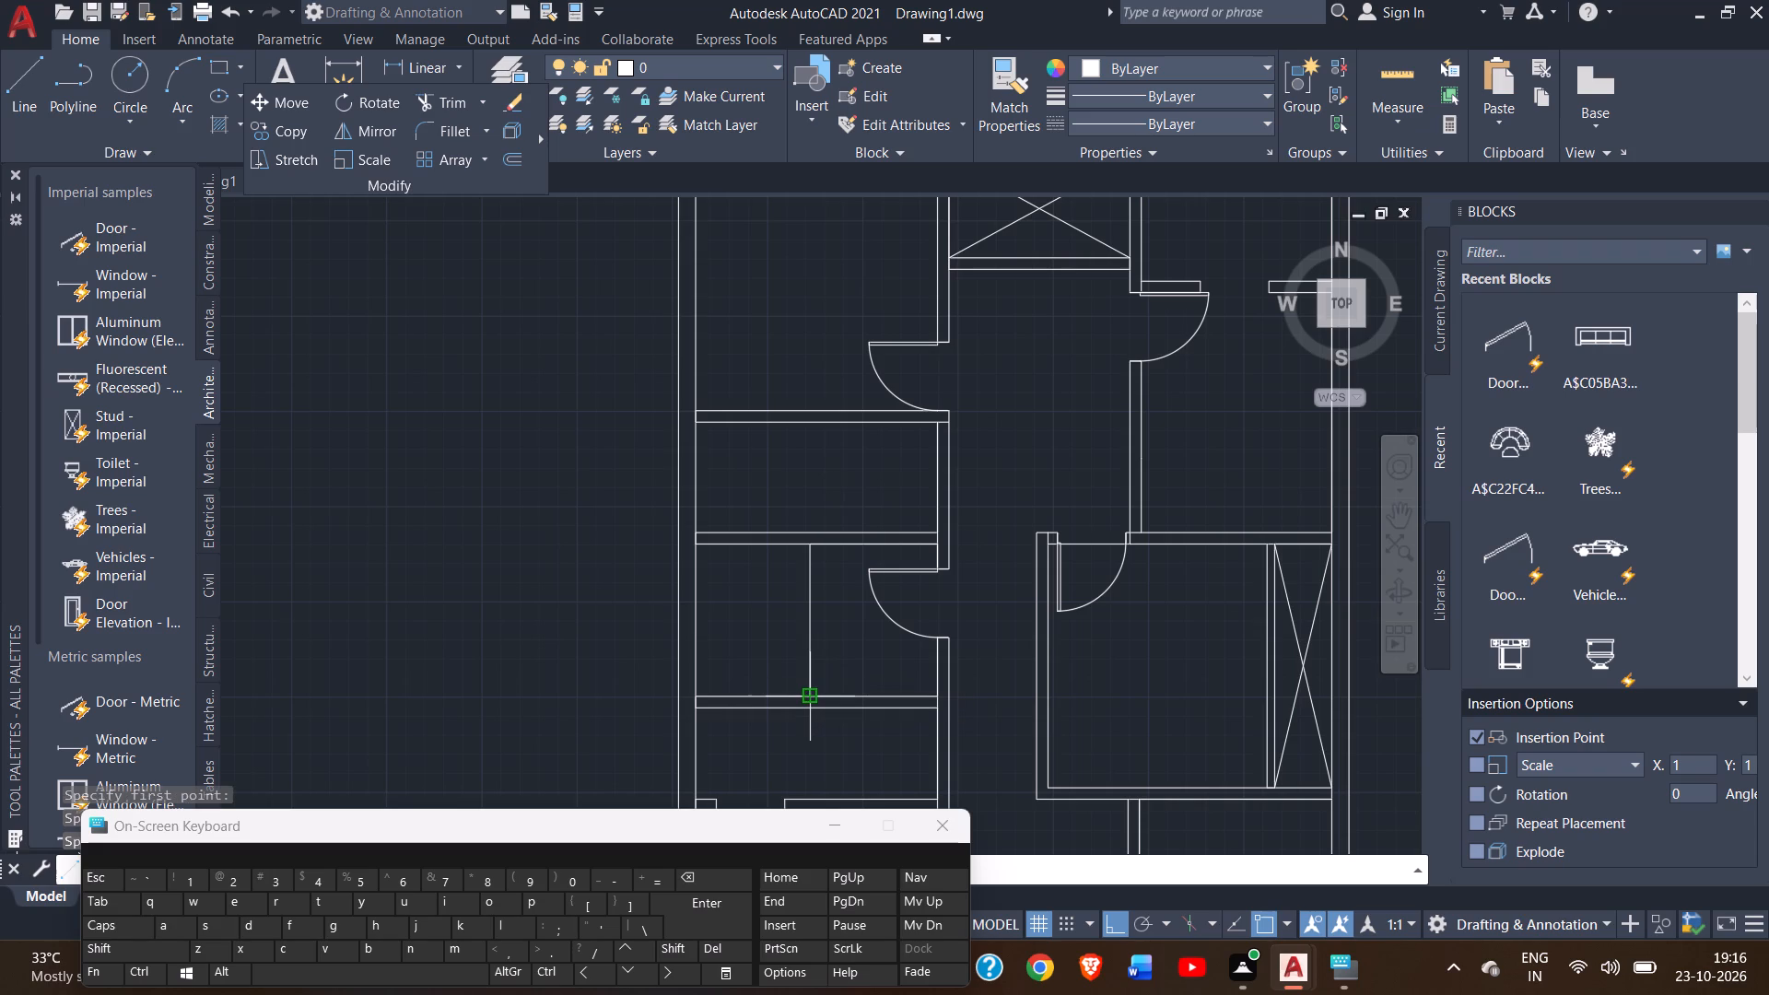
{"action": "key", "text": "6"}
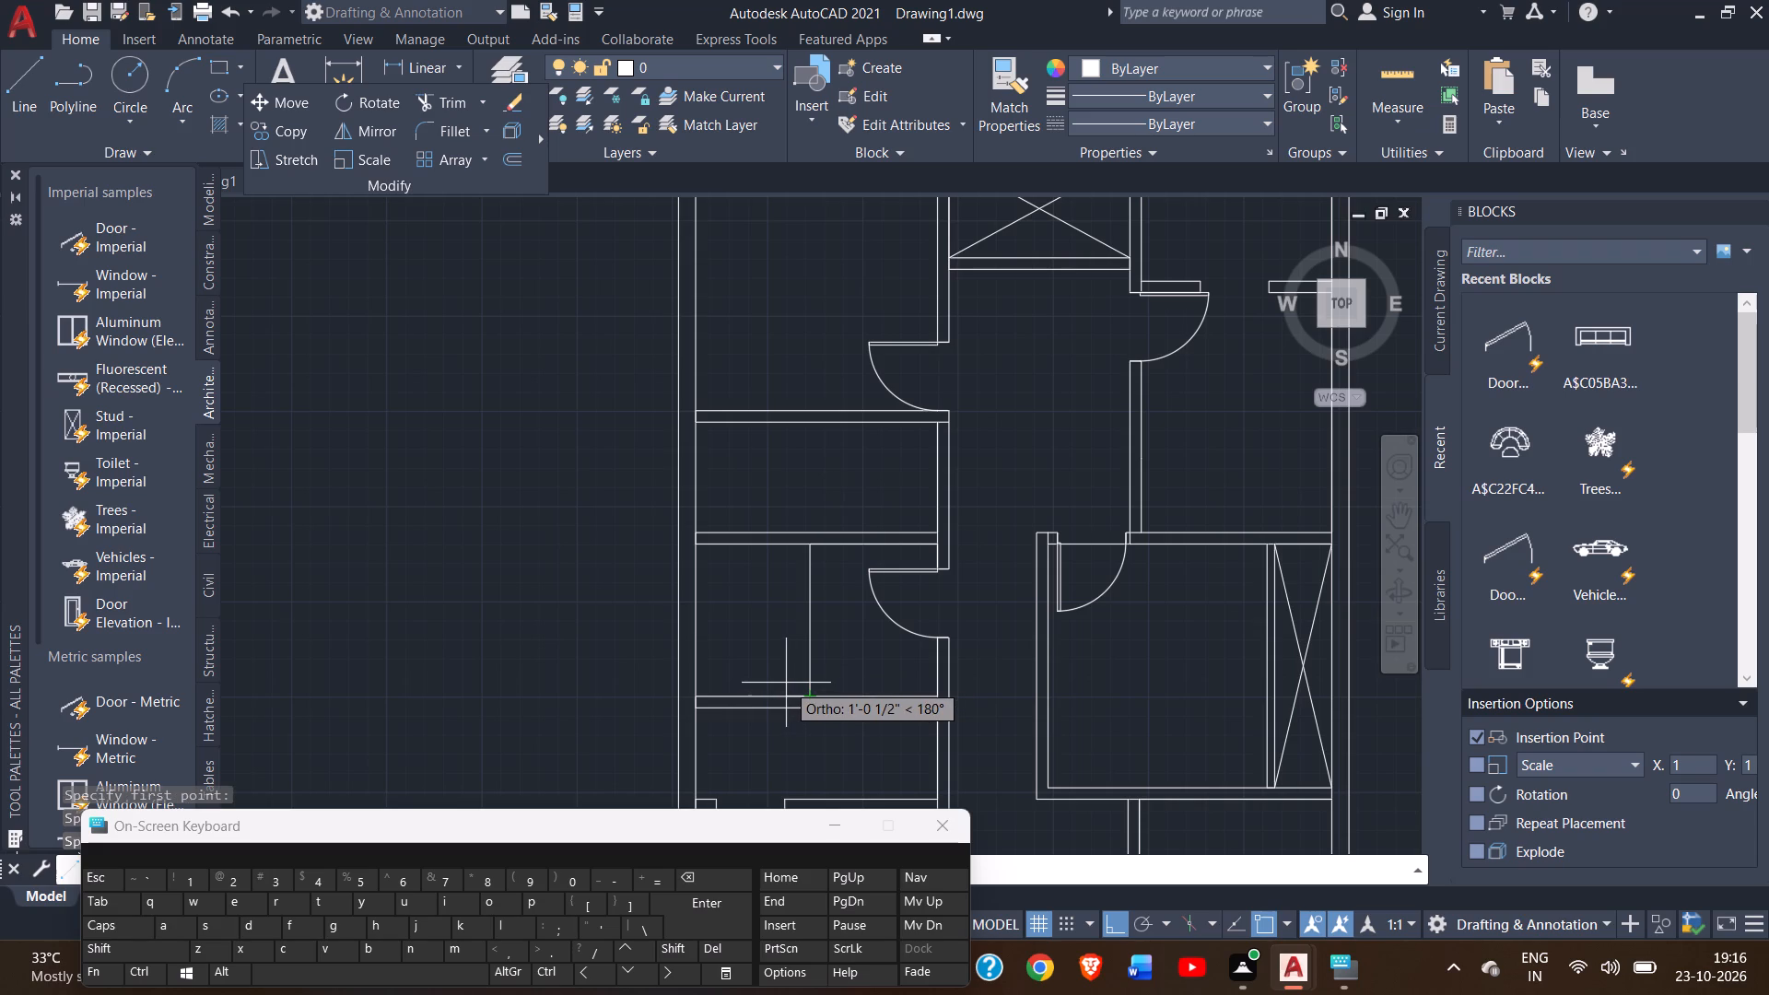
{"action": "key", "text": "shift+quotedbl"}
{"action": "key", "text": "Return"}
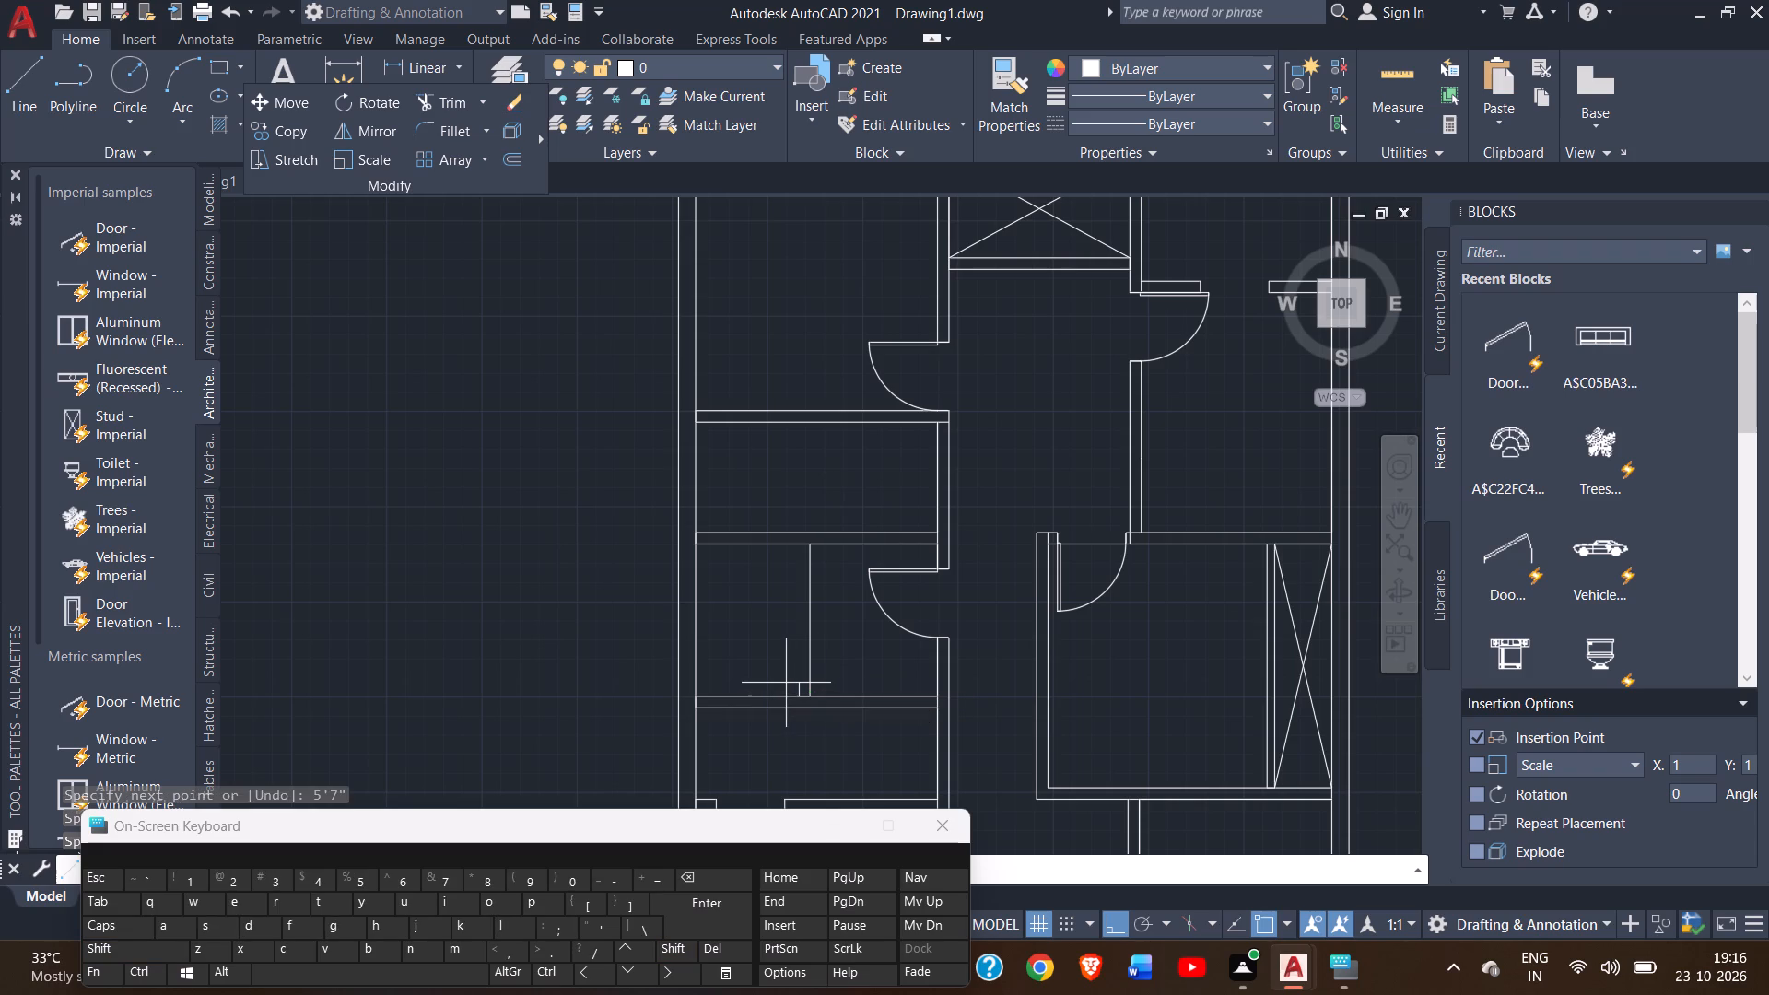
{"action": "left_click", "coordinate": [799, 544]}
{"action": "right_click", "coordinate": [796, 516]}
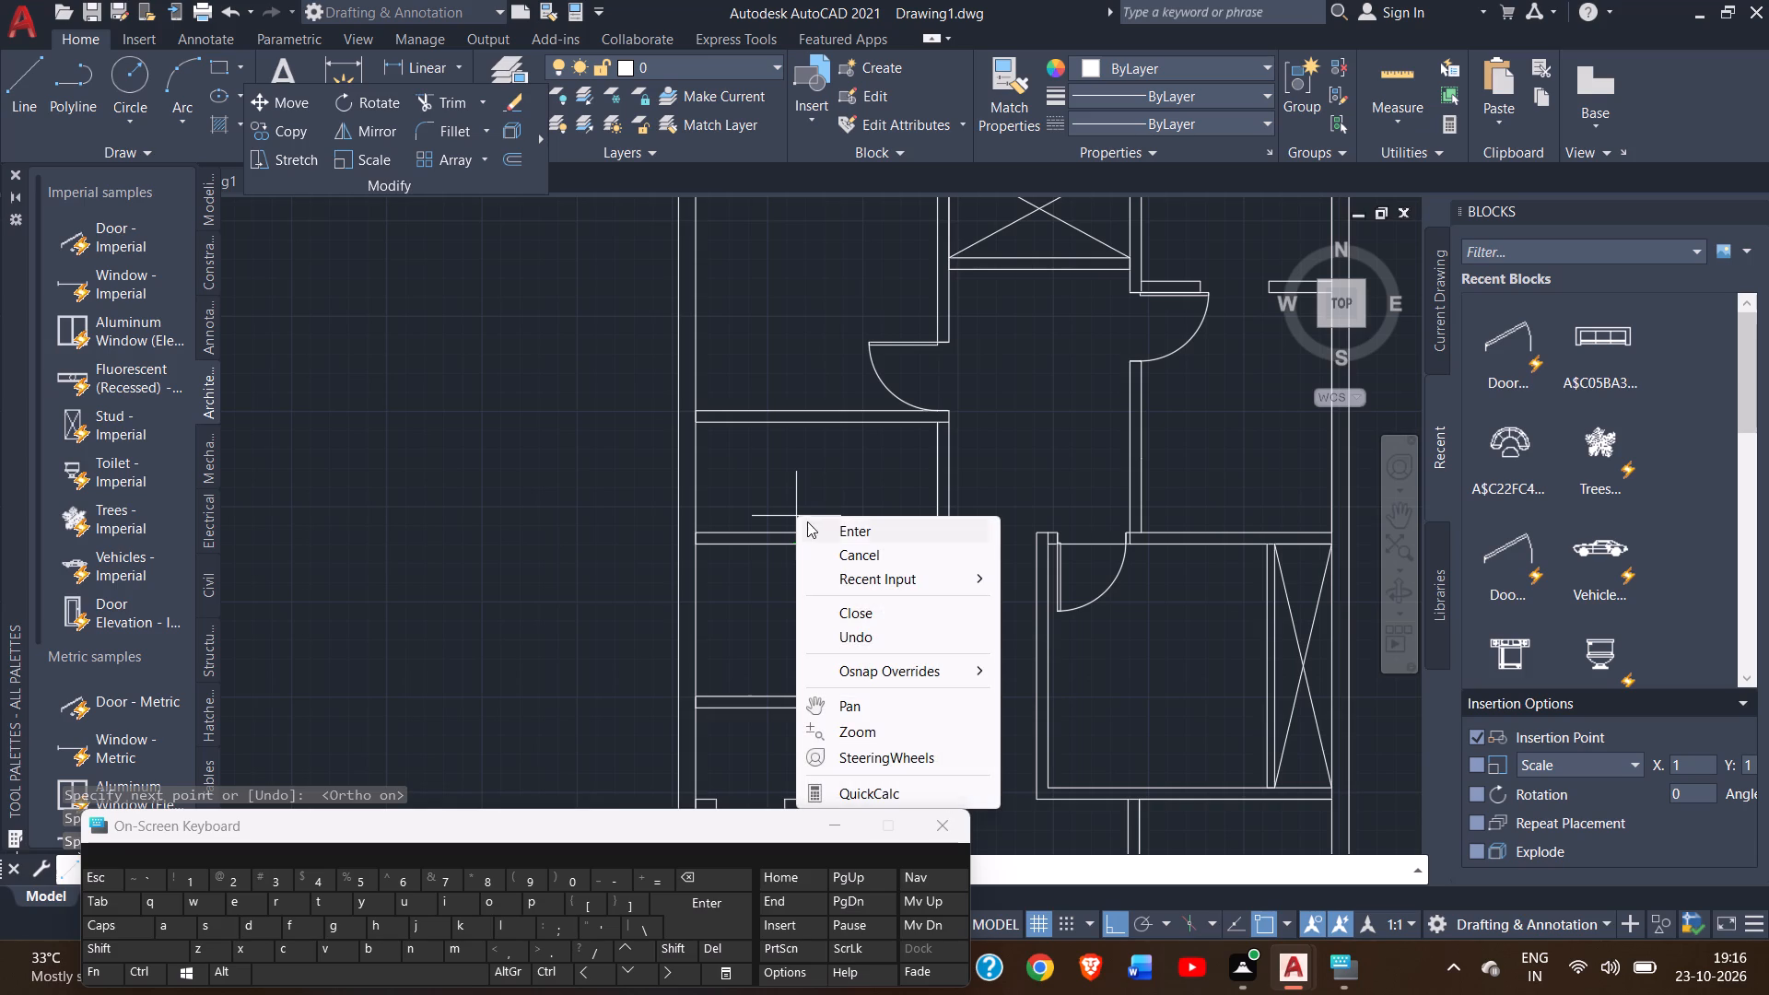
{"action": "left_click", "coordinate": [814, 531]}
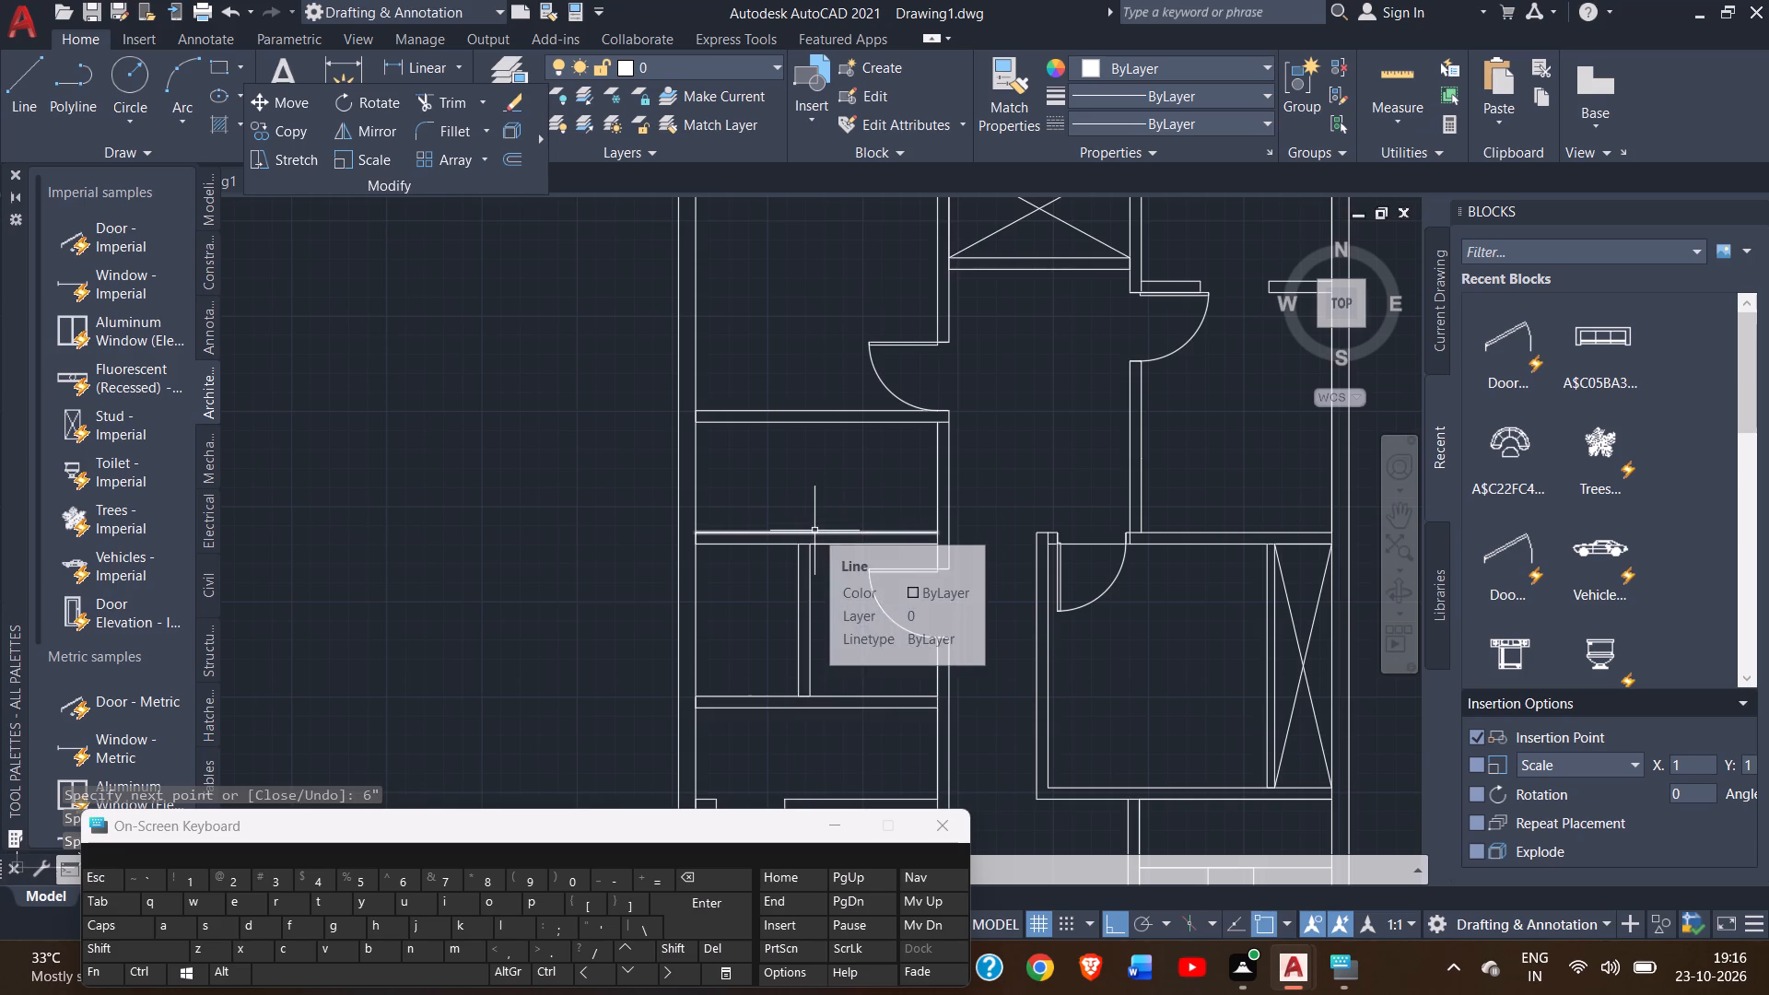
Draw a line in the upper-right room from the short wall stub straight down to the lower wall, parallel to the outer wall.
{"action": "scroll", "coordinate": [814, 531], "scroll_direction": "up", "scroll_amount": 1, "text": "ctrl"}
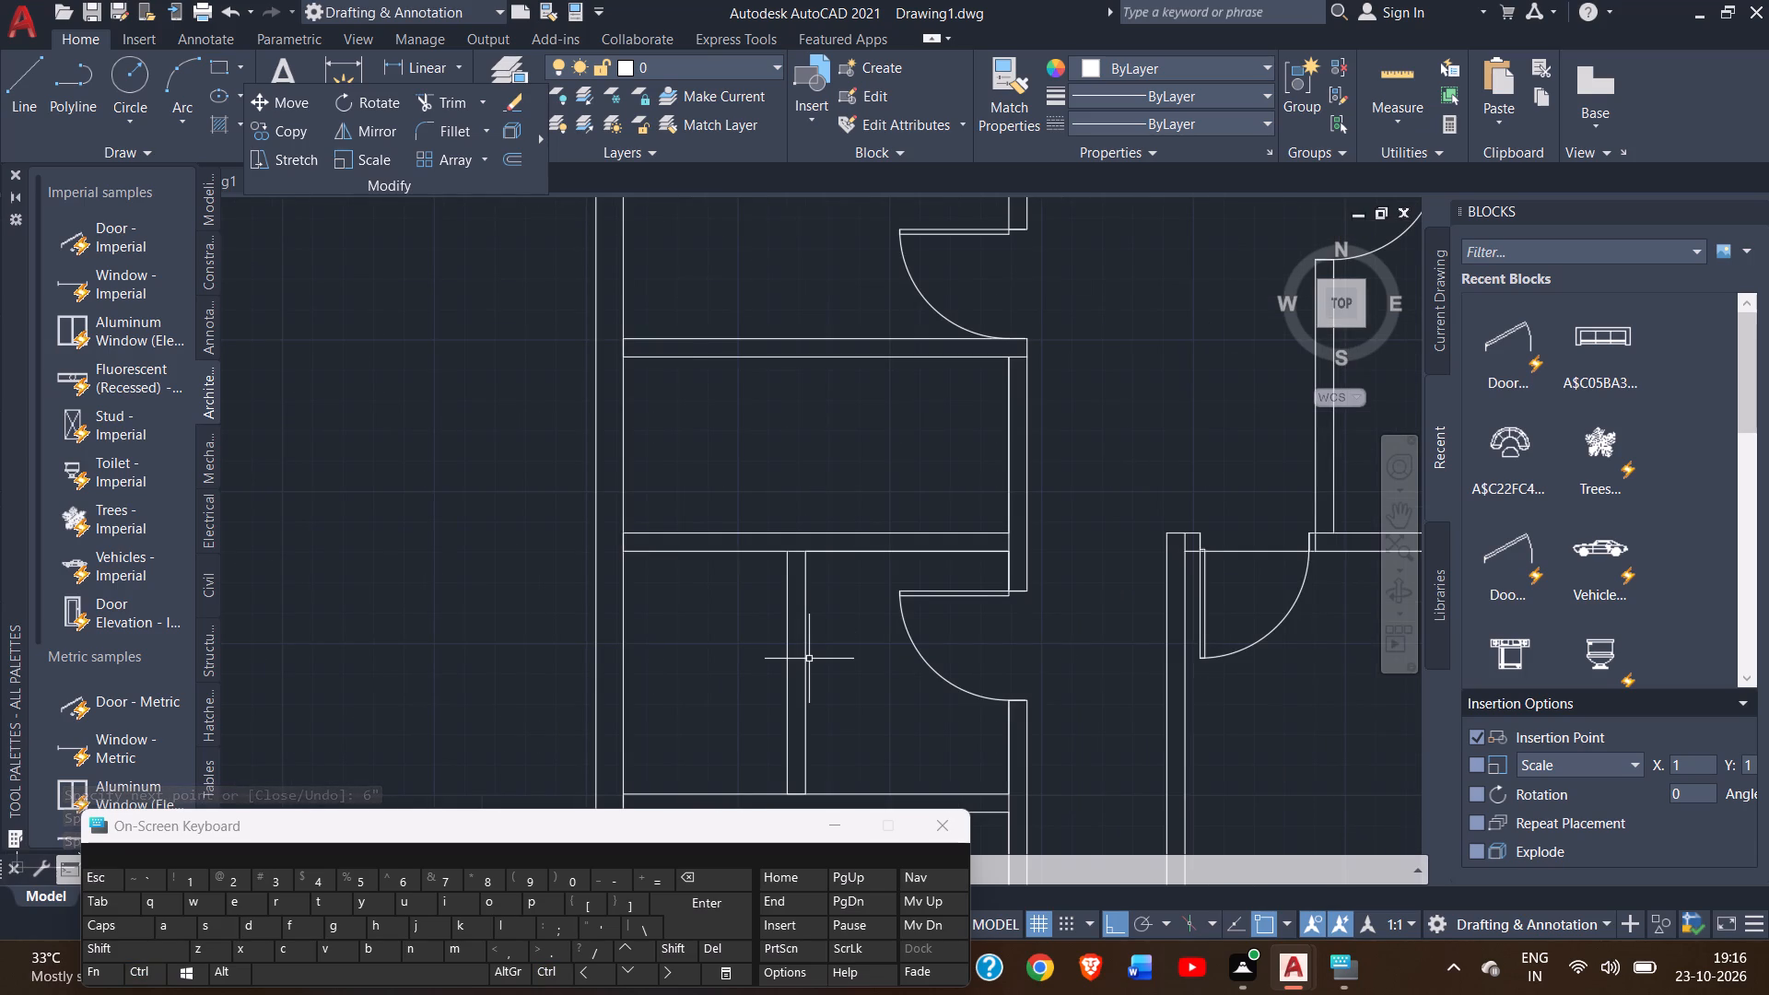
{"action": "scroll", "coordinate": [809, 659], "scroll_direction": "down", "scroll_amount": 2, "text": "ctrl"}
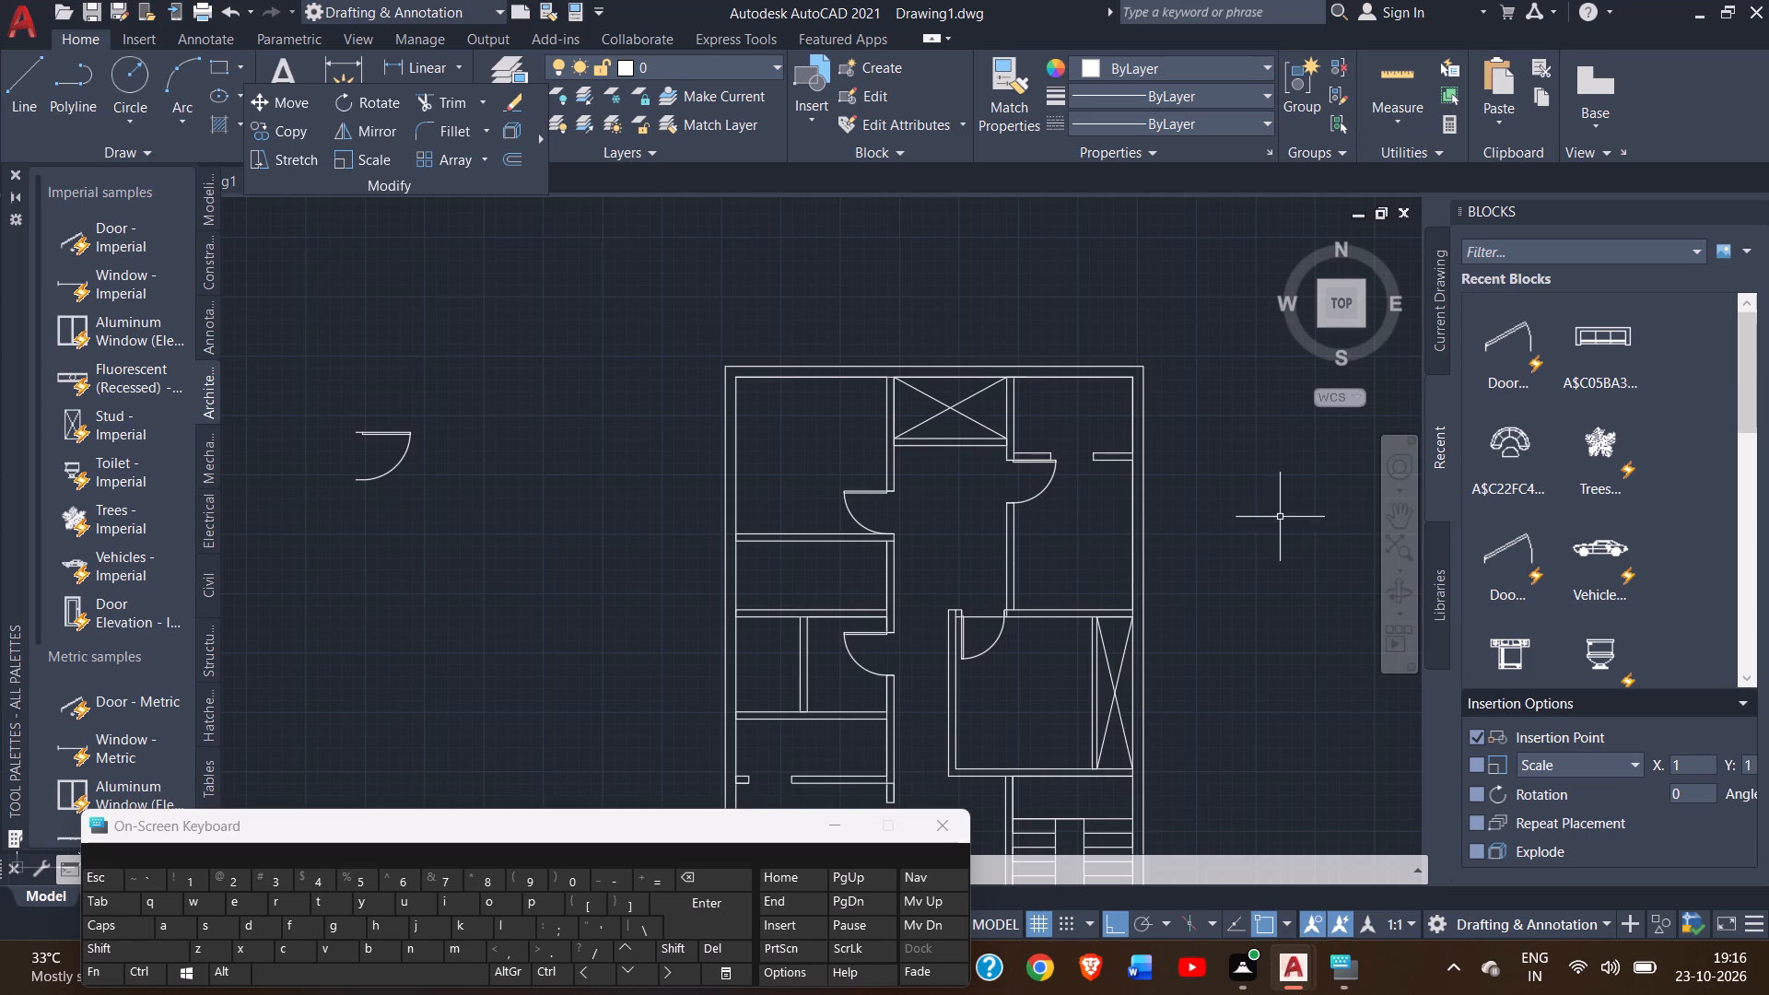
{"action": "left_click", "coordinate": [1390, 514]}
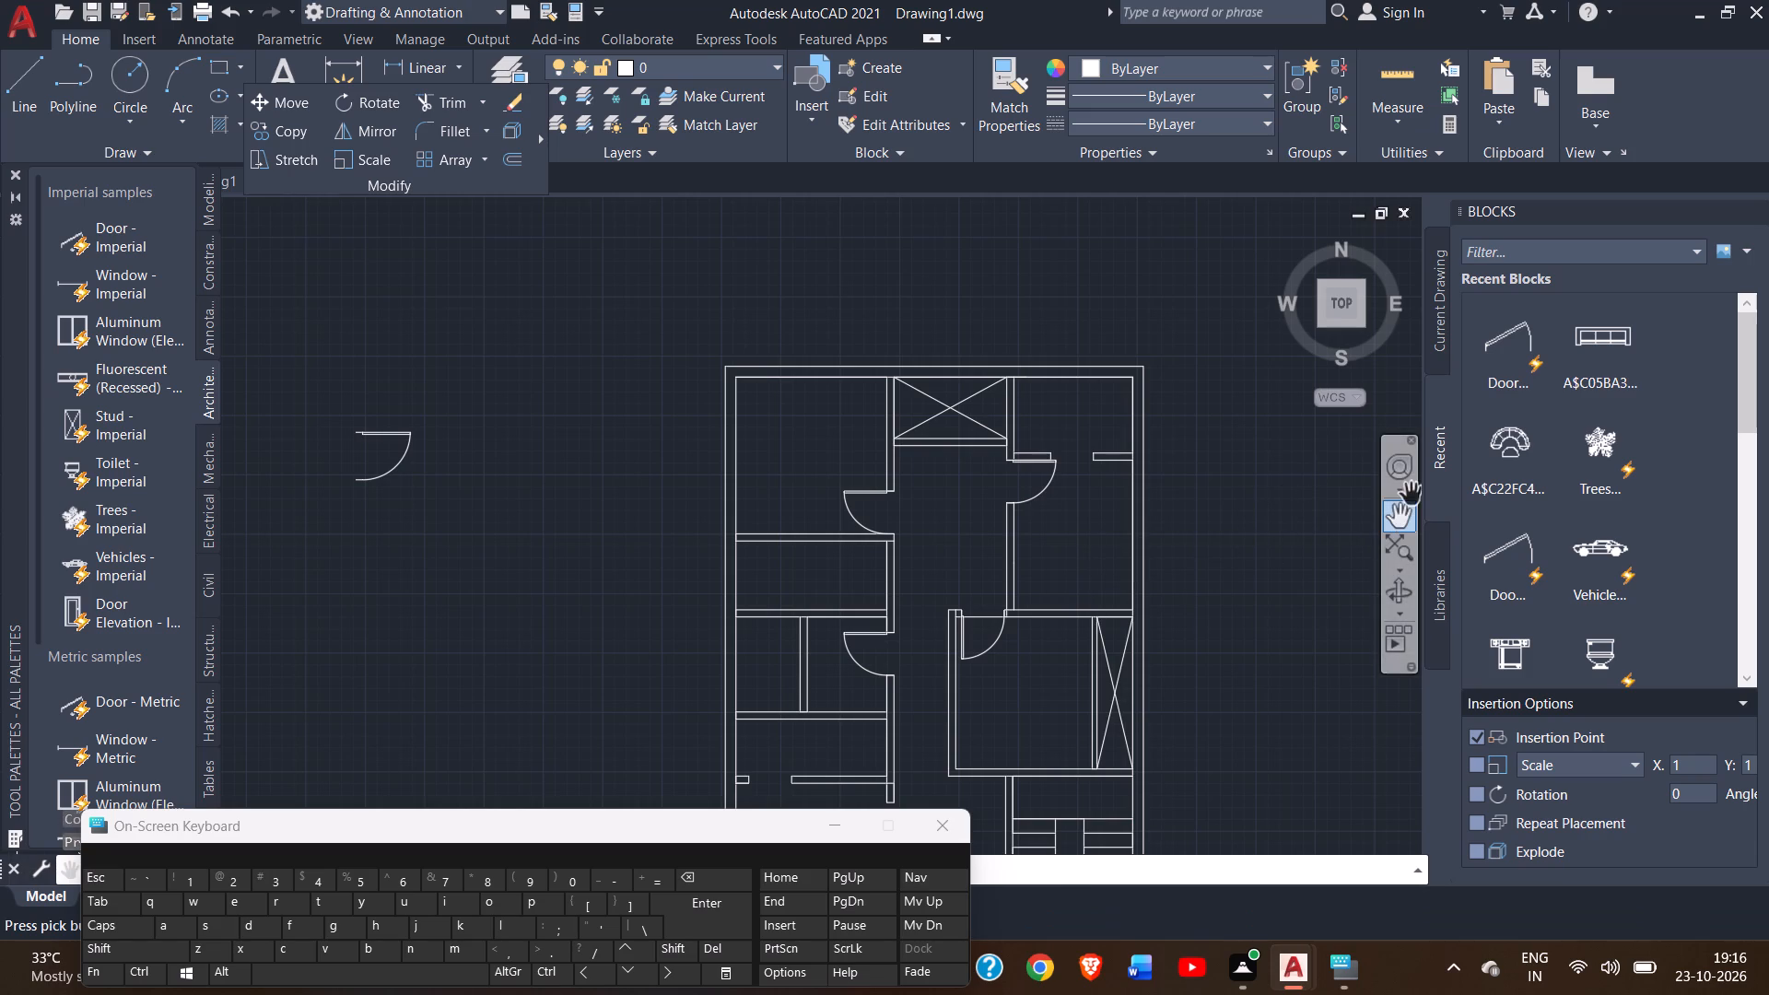
{"action": "left_click_drag", "start_coordinate": [1259, 588], "coordinate": [1199, 435]}
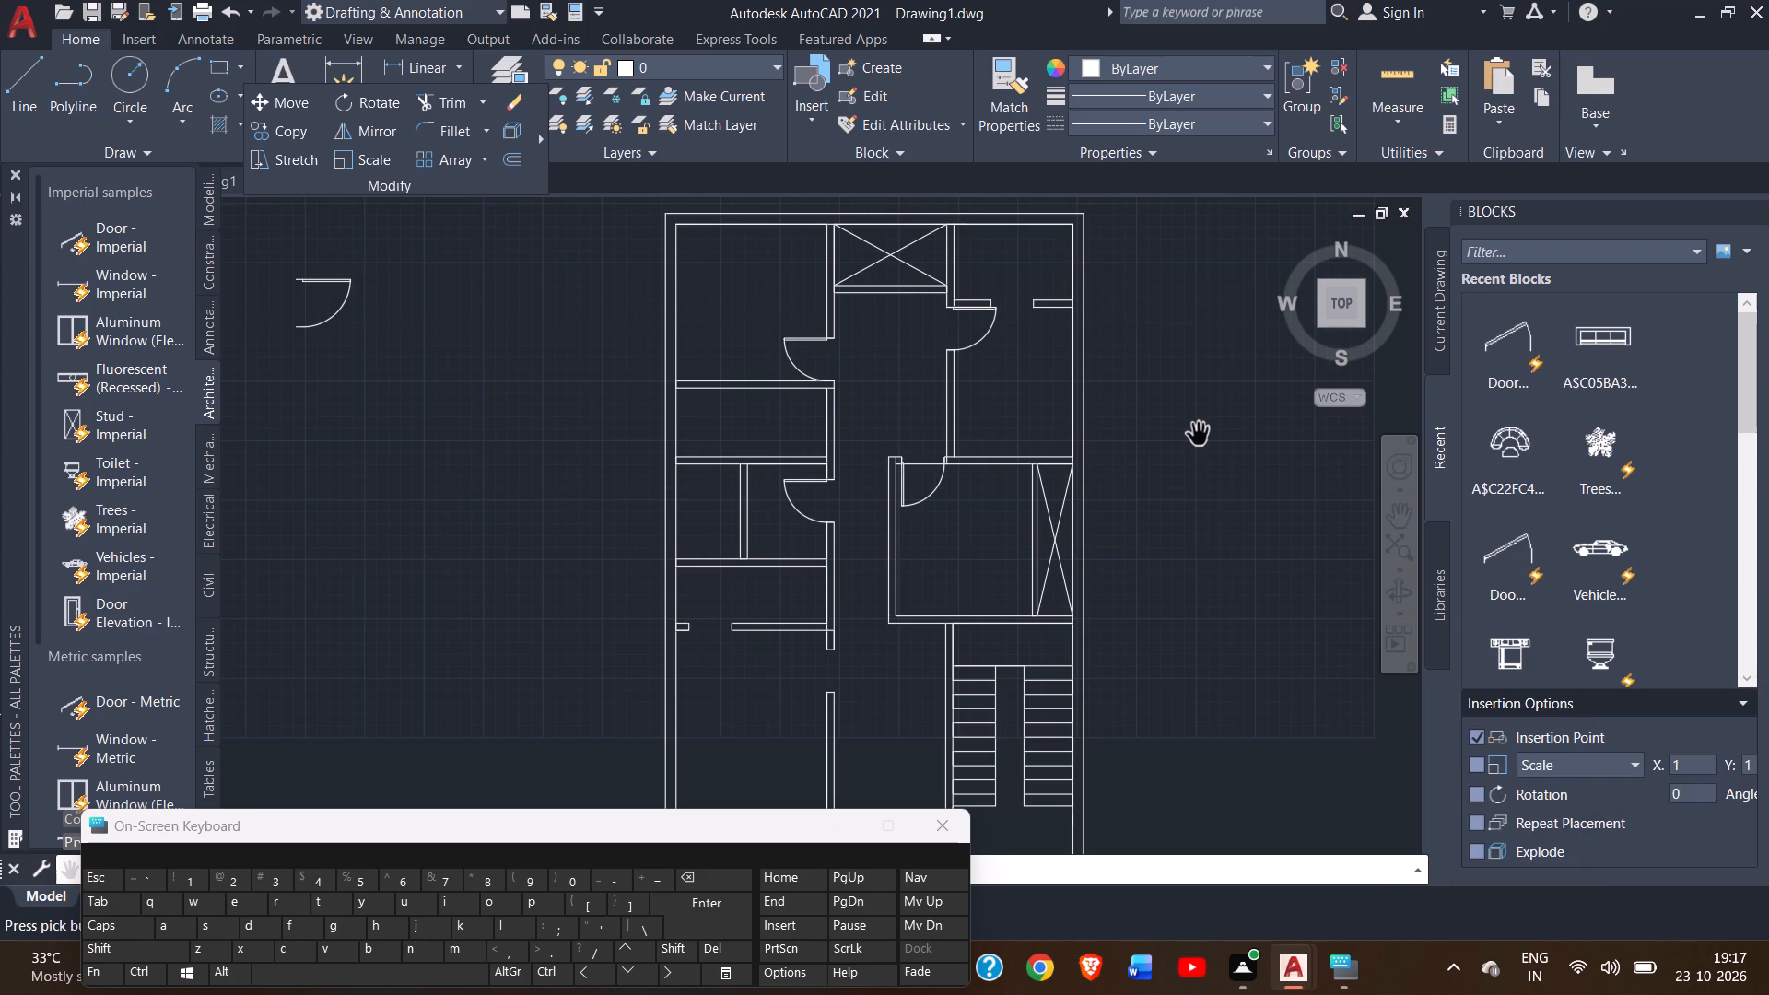
{"action": "right_click", "coordinate": [1155, 440]}
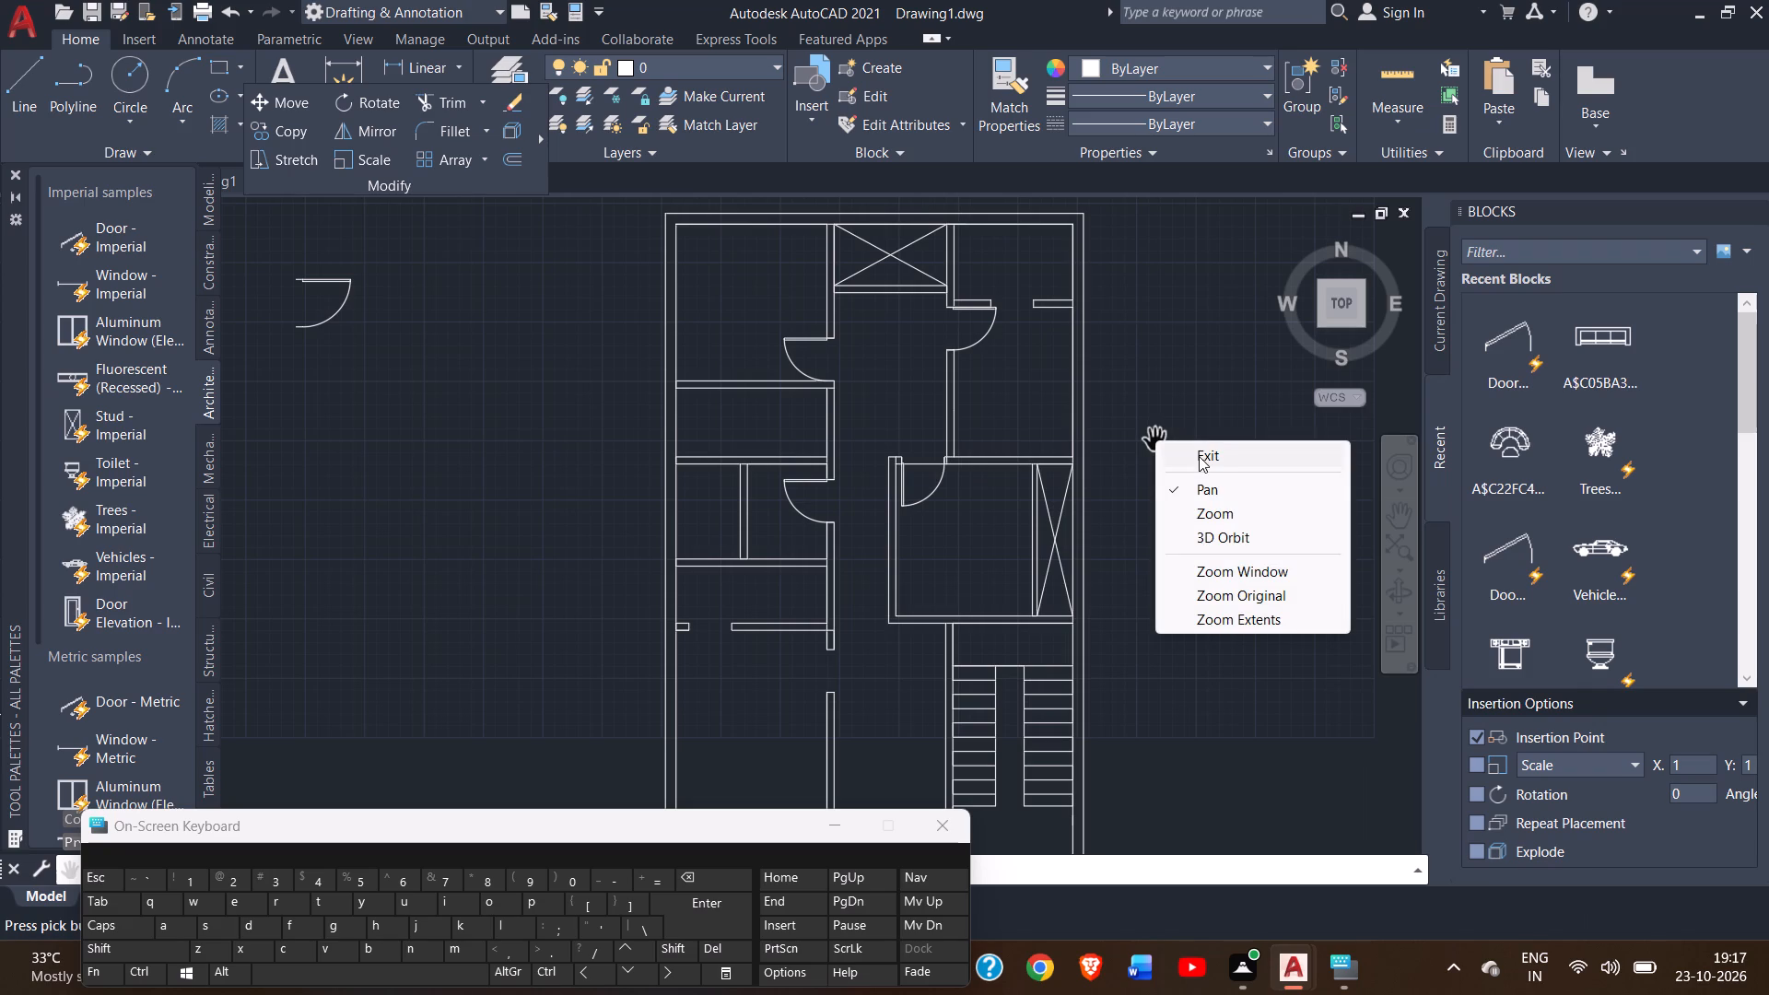
{"action": "left_click", "coordinate": [1200, 455]}
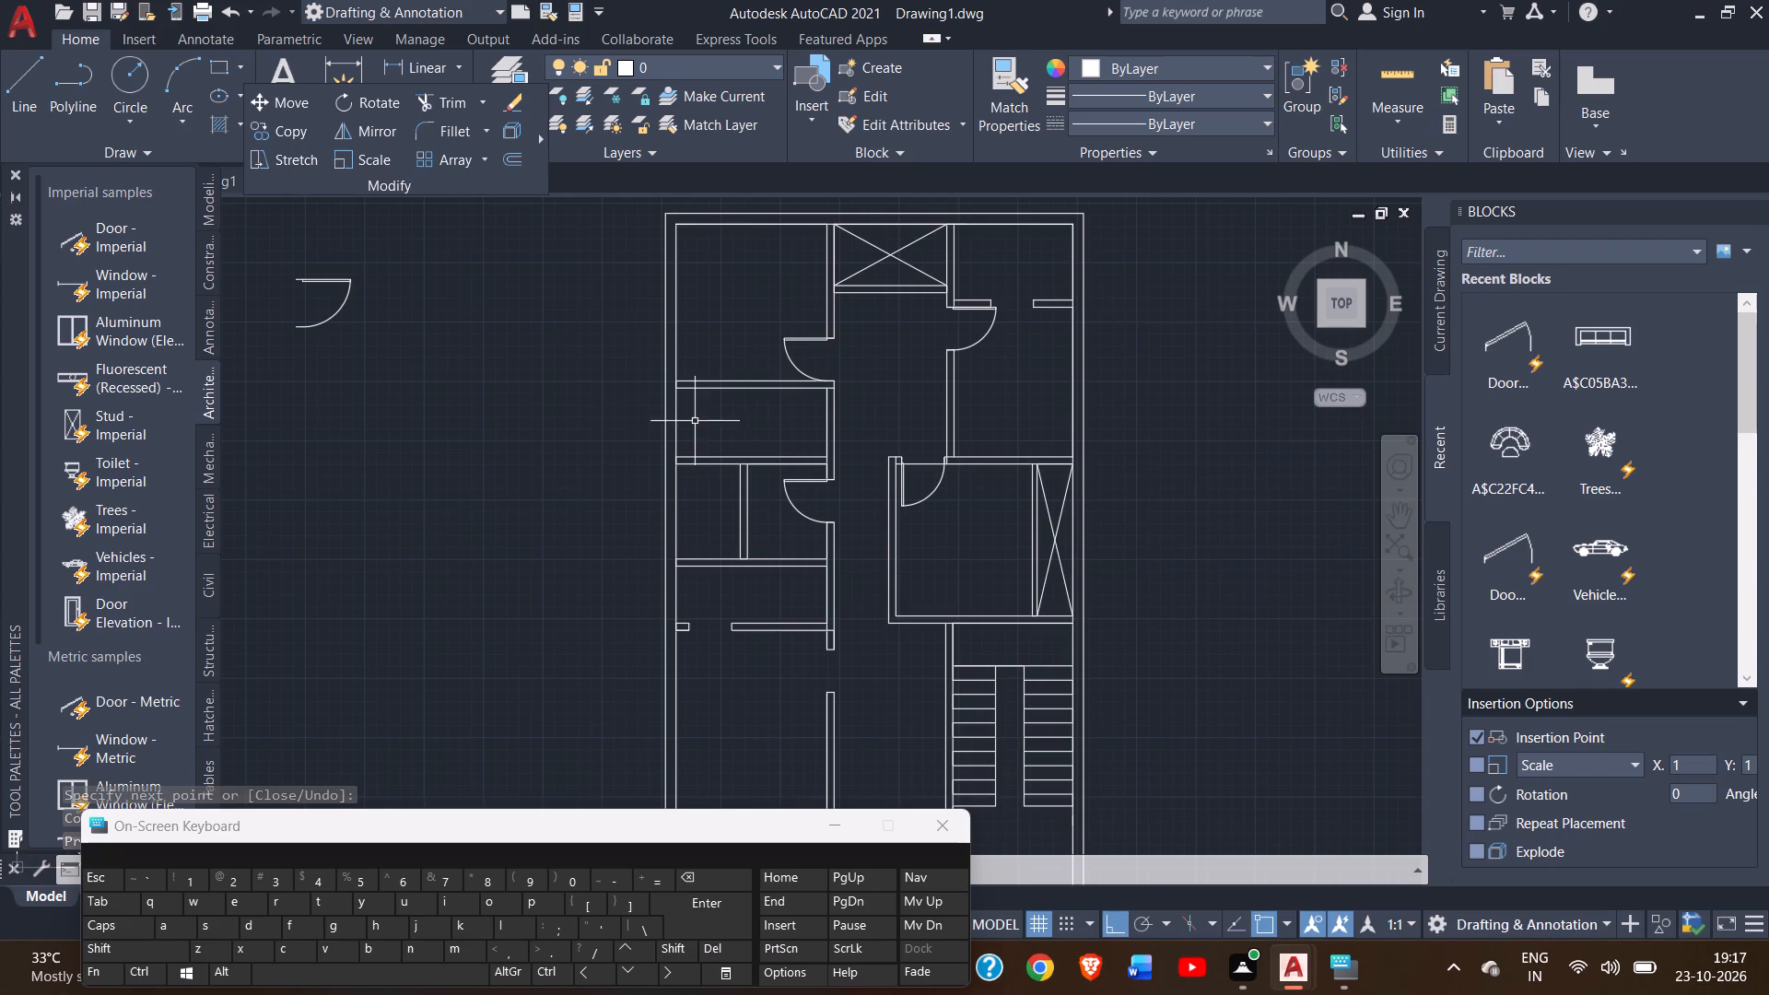
{"action": "left_click", "coordinate": [18, 81]}
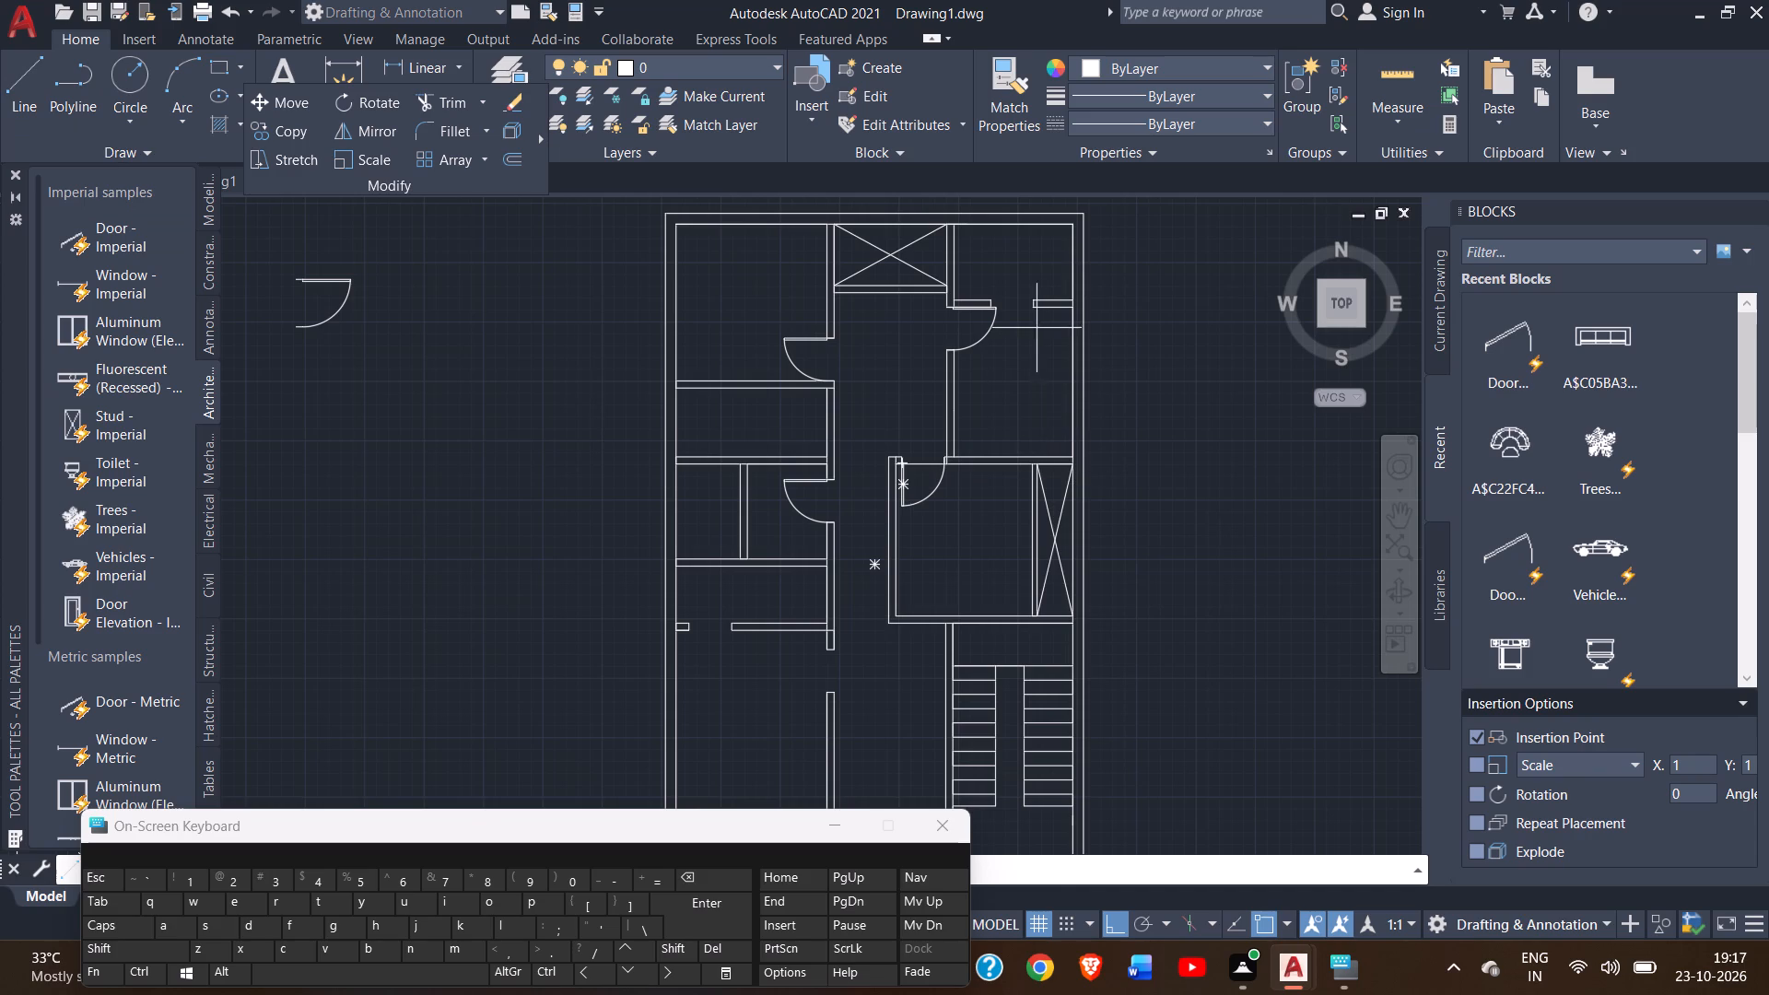
{"action": "left_click", "coordinate": [1071, 310]}
{"action": "scroll", "coordinate": [1041, 310], "scroll_direction": "up", "scroll_amount": 3, "text": "ctrl"}
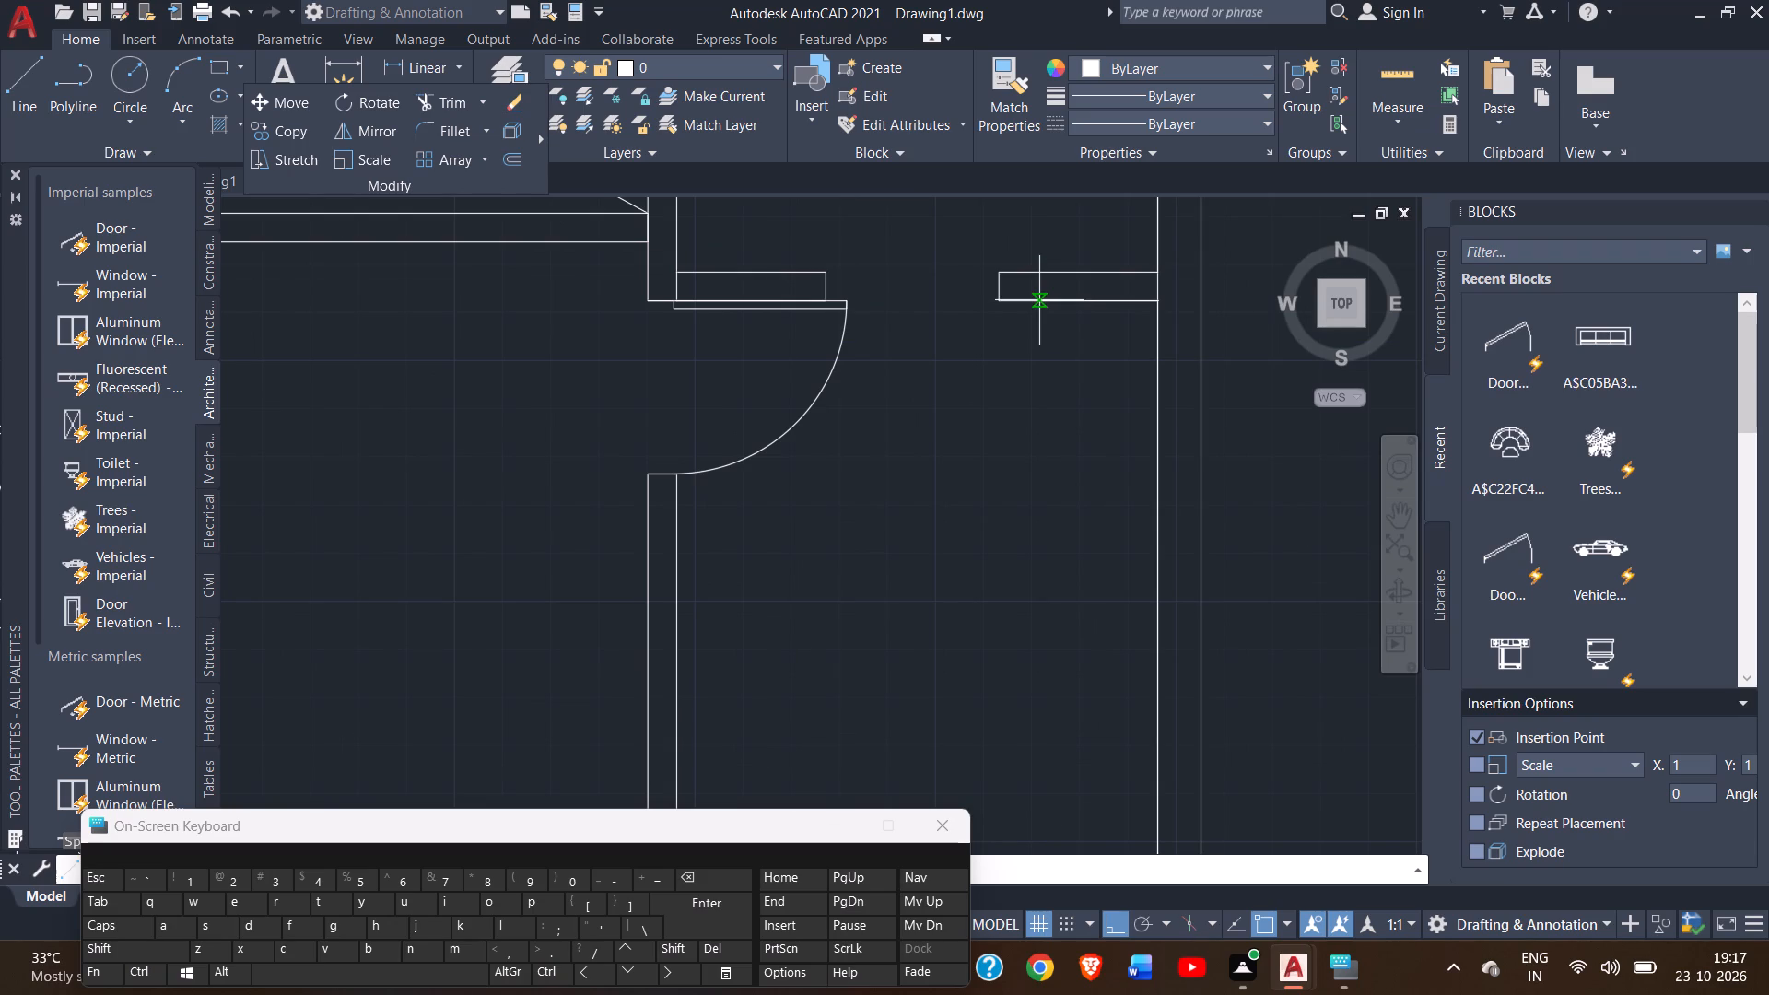
{"action": "left_click", "coordinate": [1039, 300]}
{"action": "scroll", "coordinate": [1048, 496], "scroll_direction": "down", "scroll_amount": 2, "text": "ctrl"}
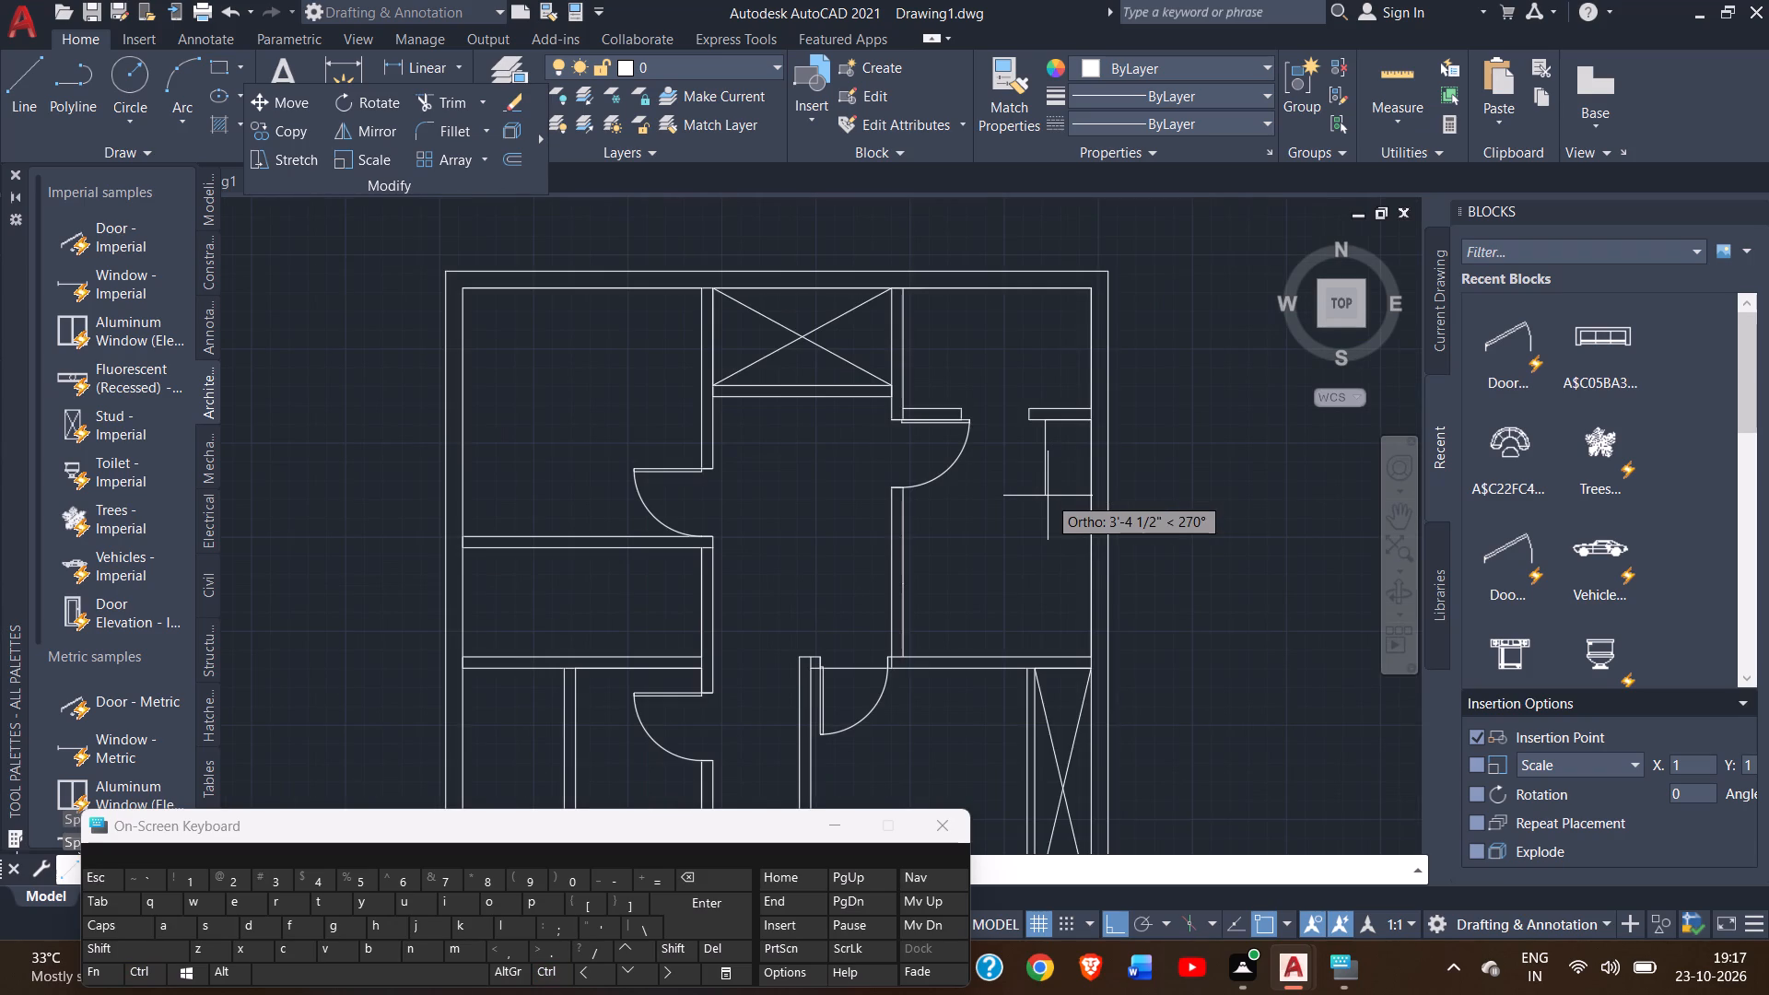
{"action": "left_click", "coordinate": [1048, 653]}
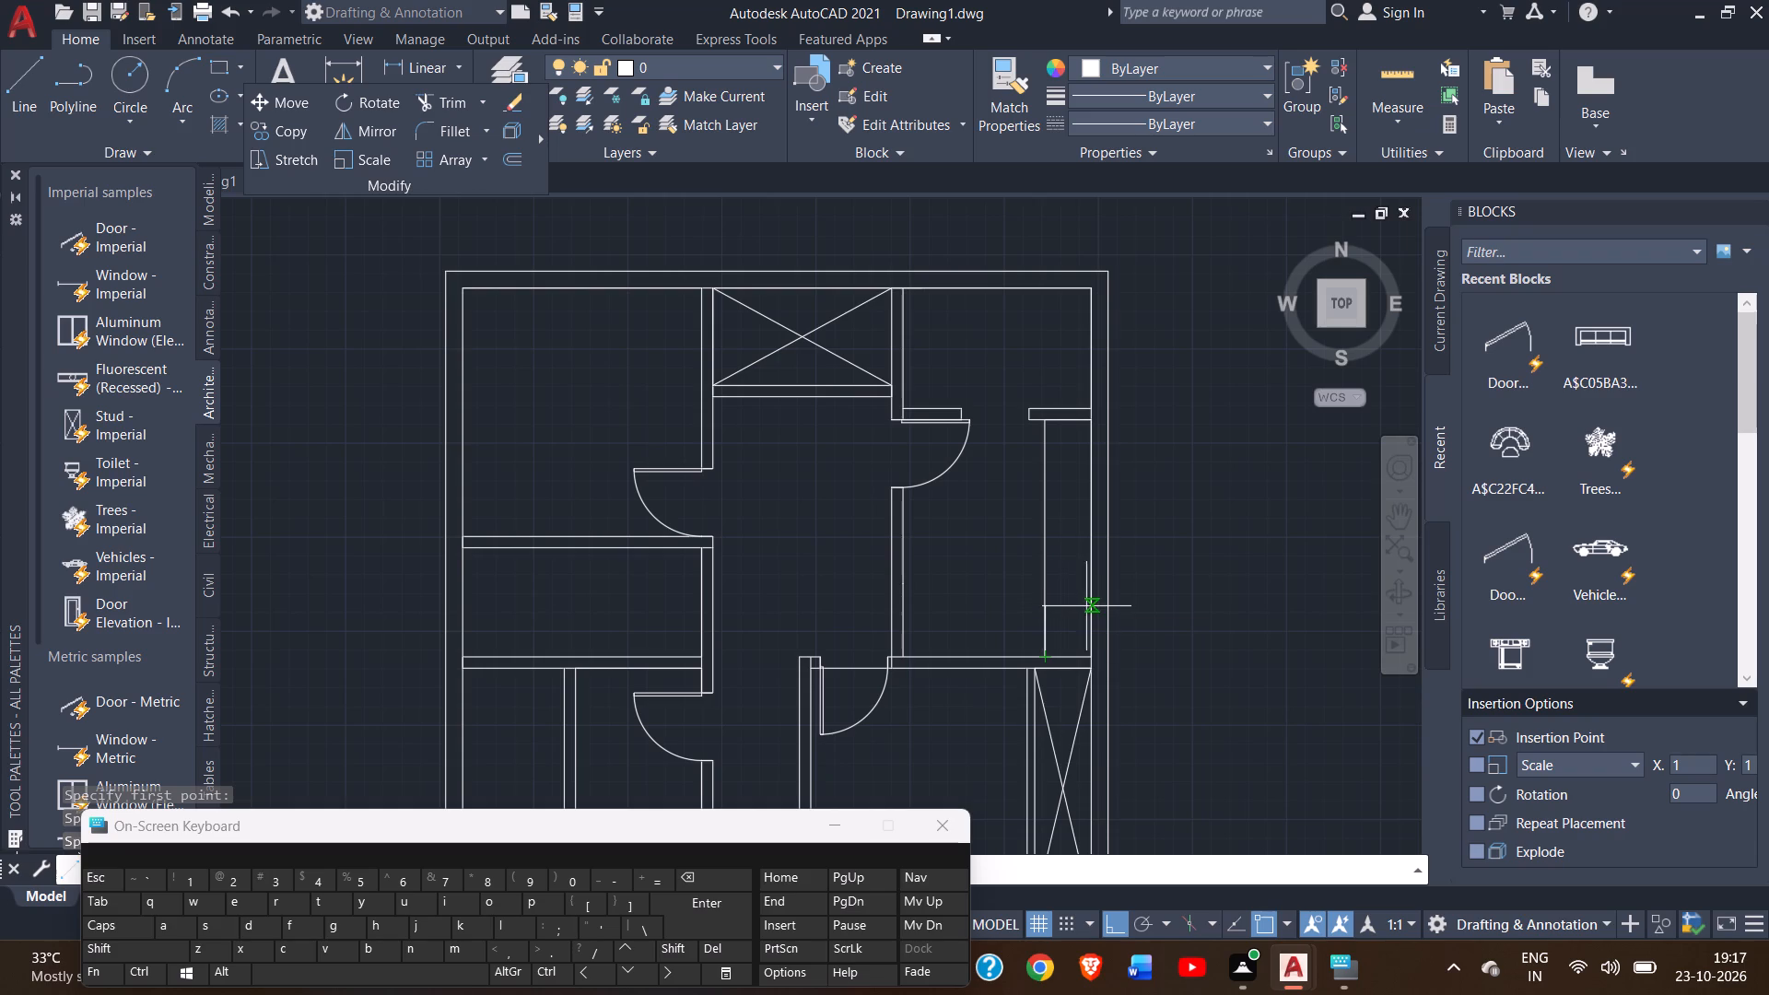
{"action": "right_click", "coordinate": [1023, 636]}
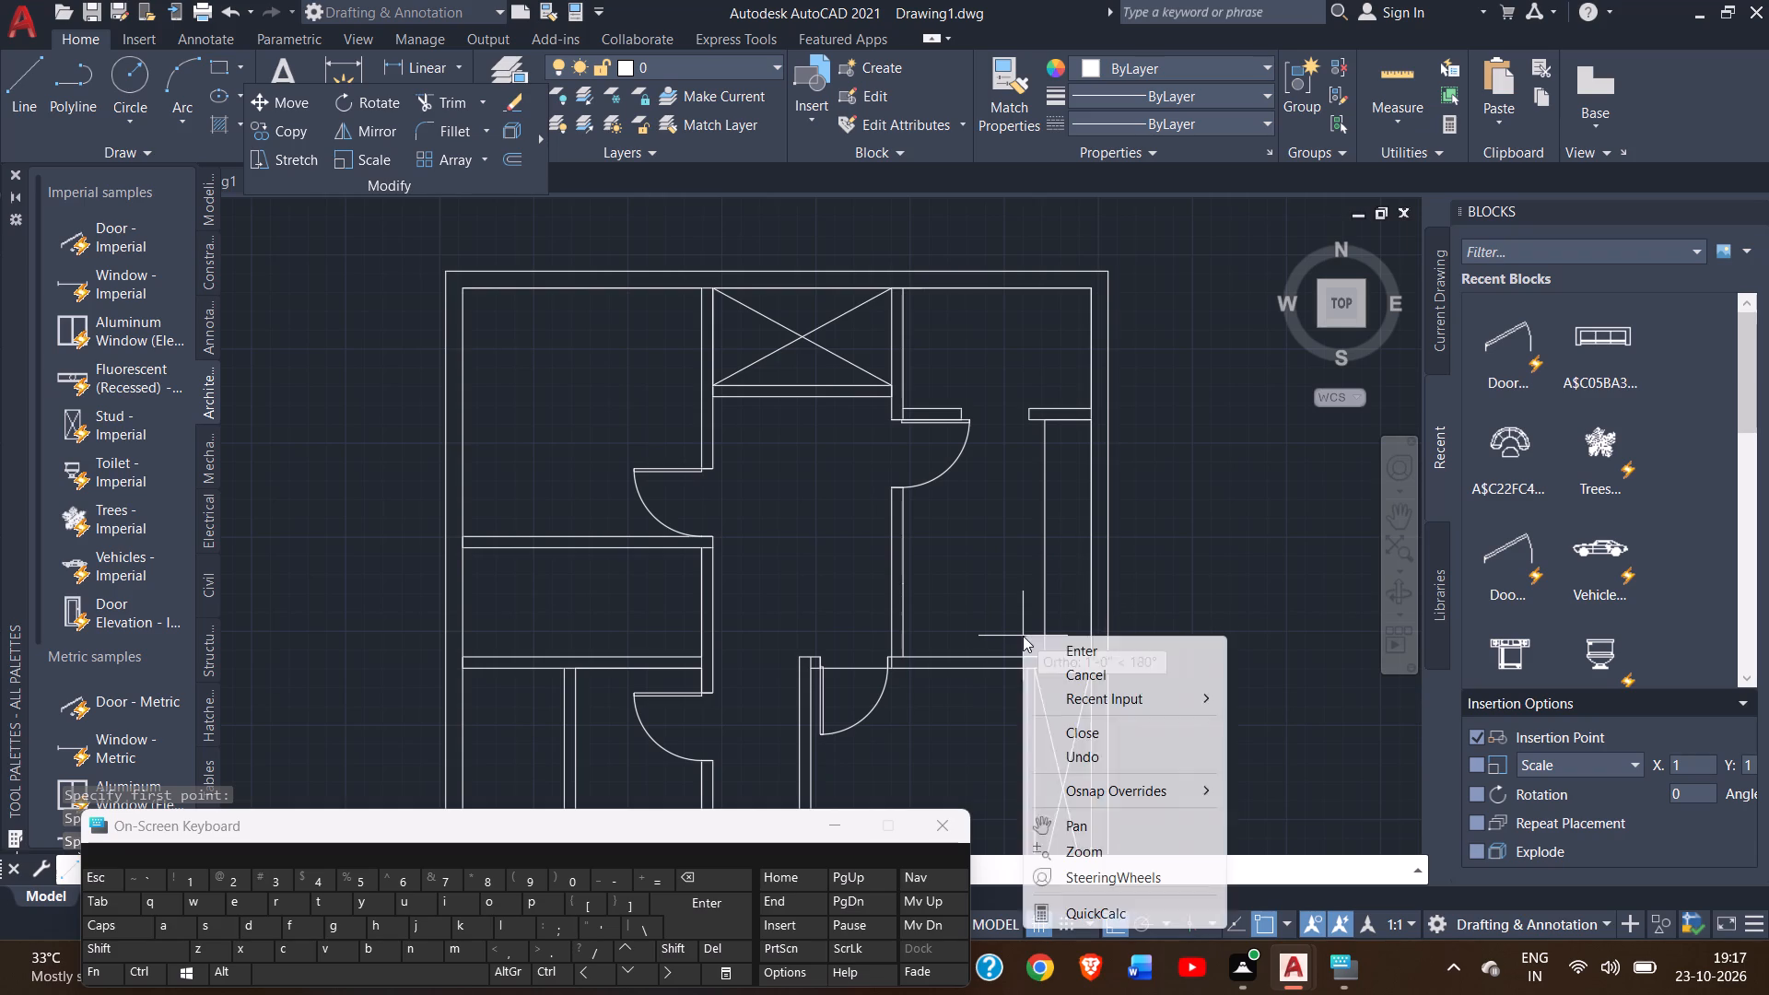
{"action": "left_click", "coordinate": [1066, 658]}
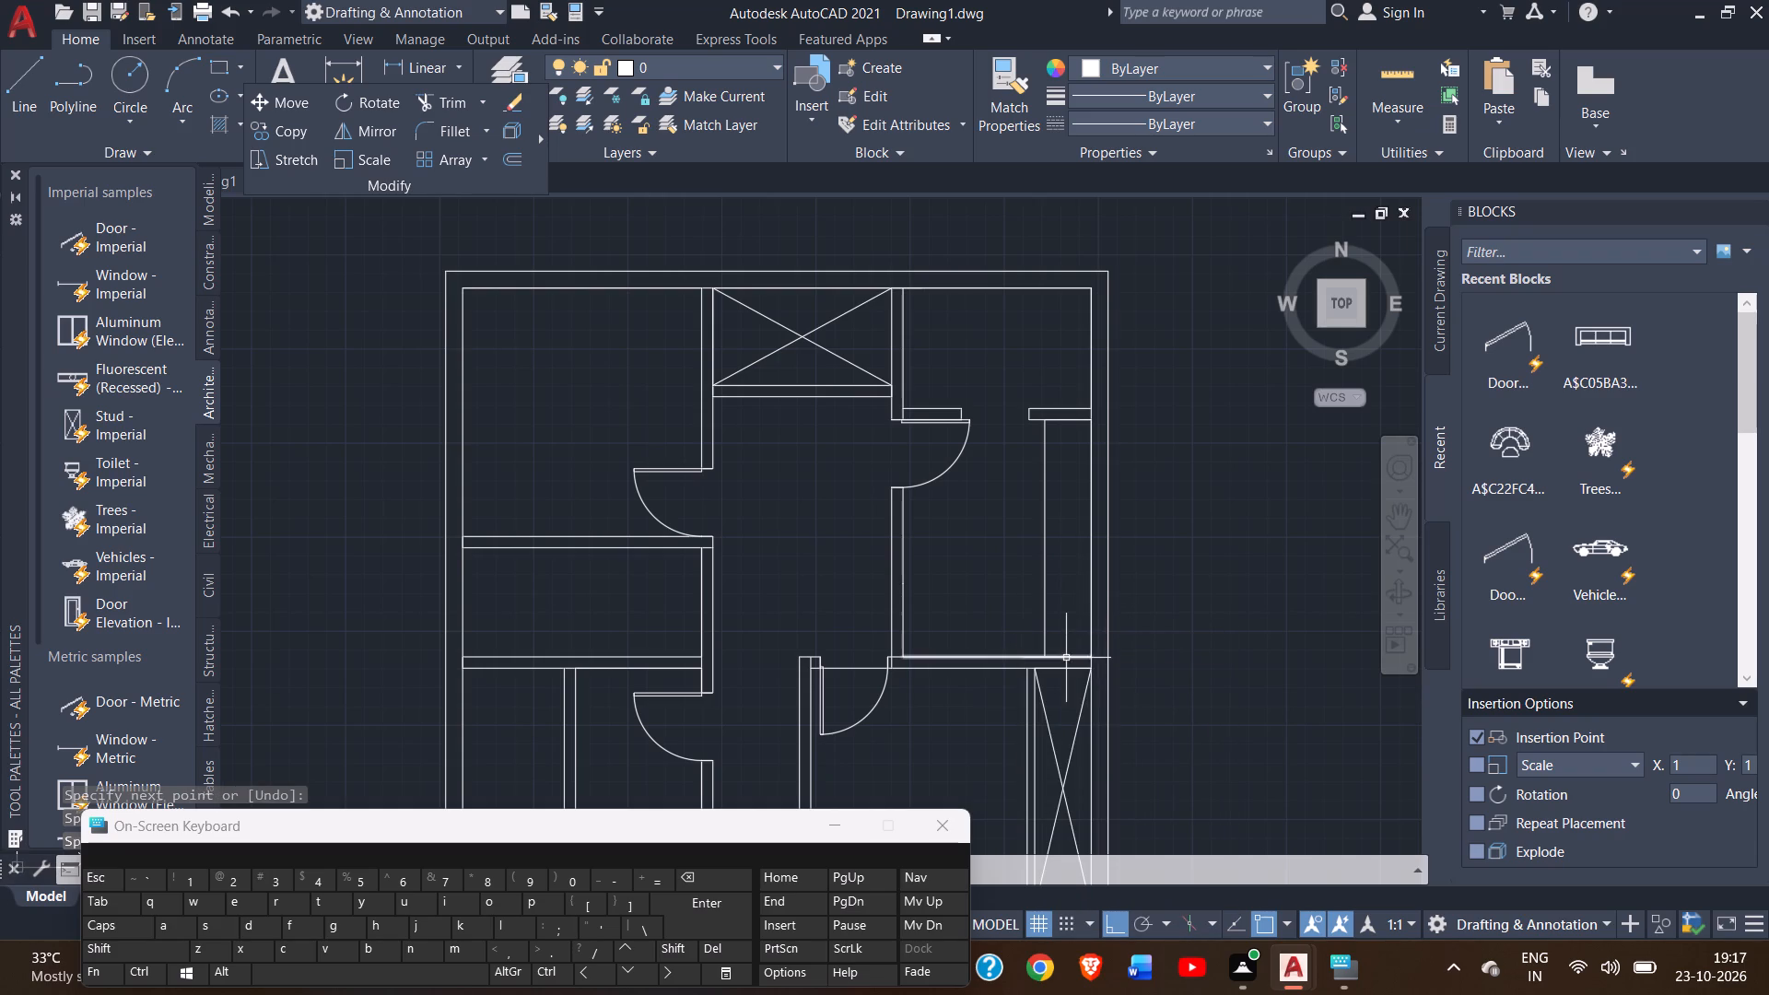
Draw a line from the upper-right room's lower outer corner 3' up the outer wall, continuing horizontally to the opposite wall.
{"action": "left_click", "coordinate": [14, 93]}
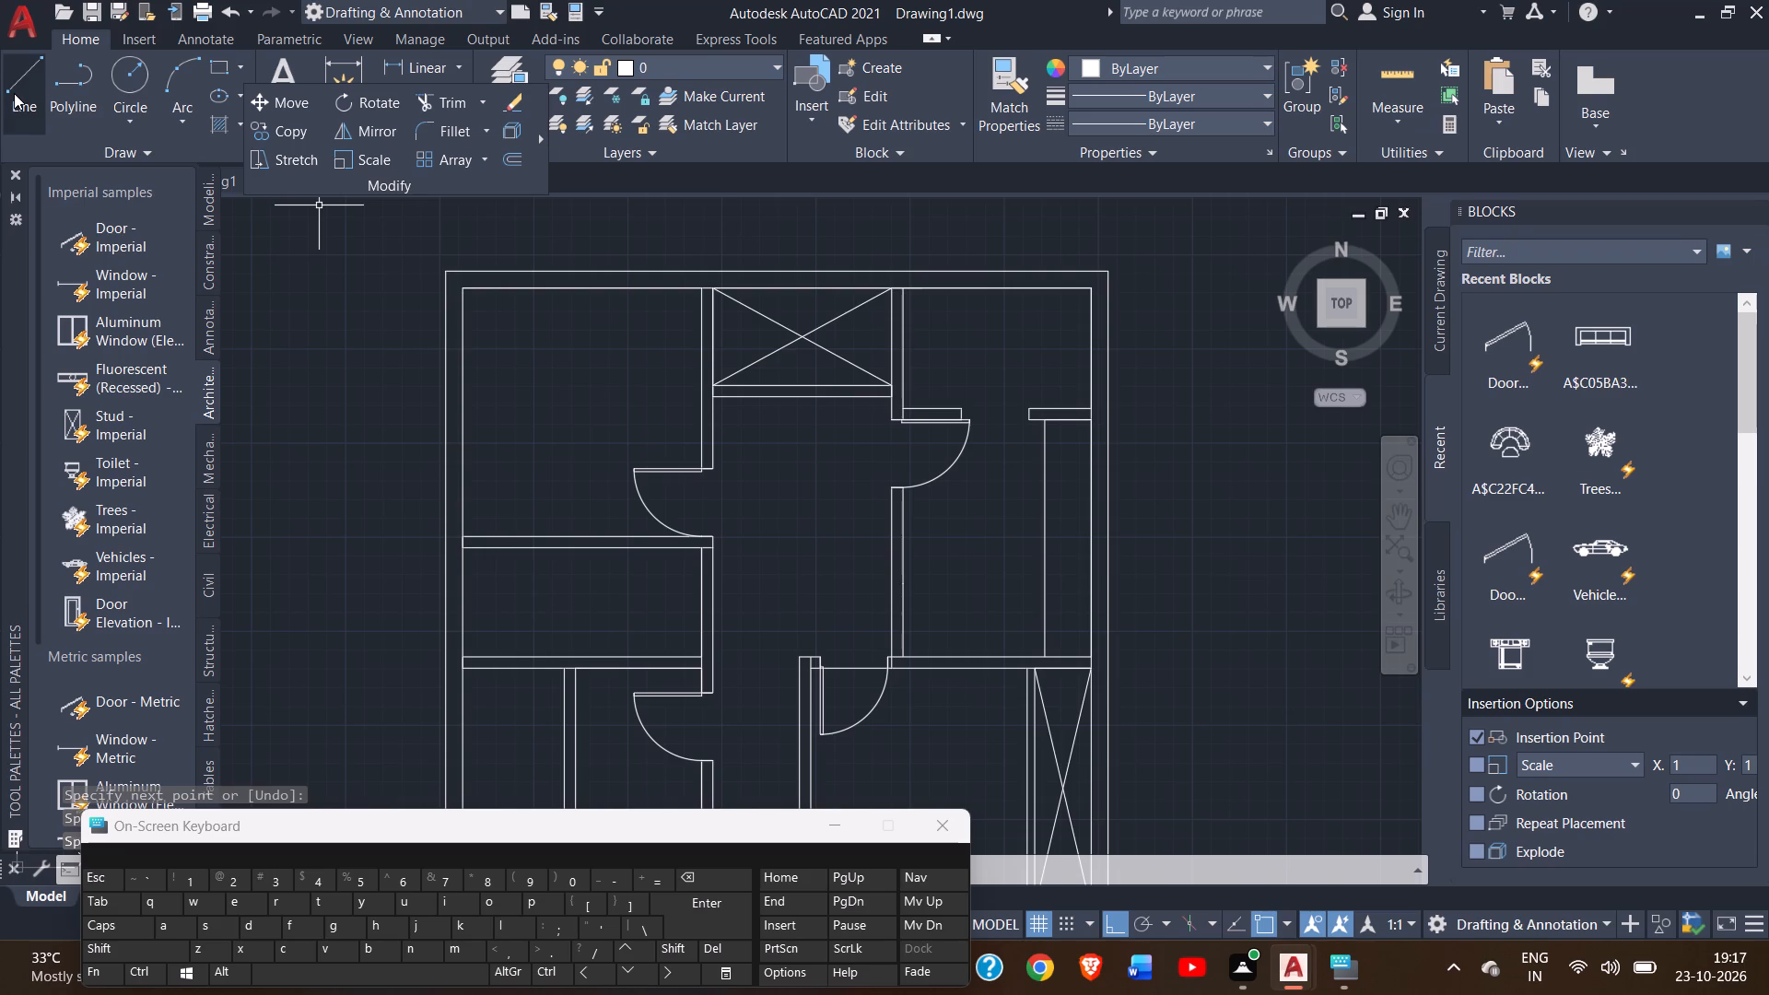
{"action": "left_click", "coordinate": [1096, 654]}
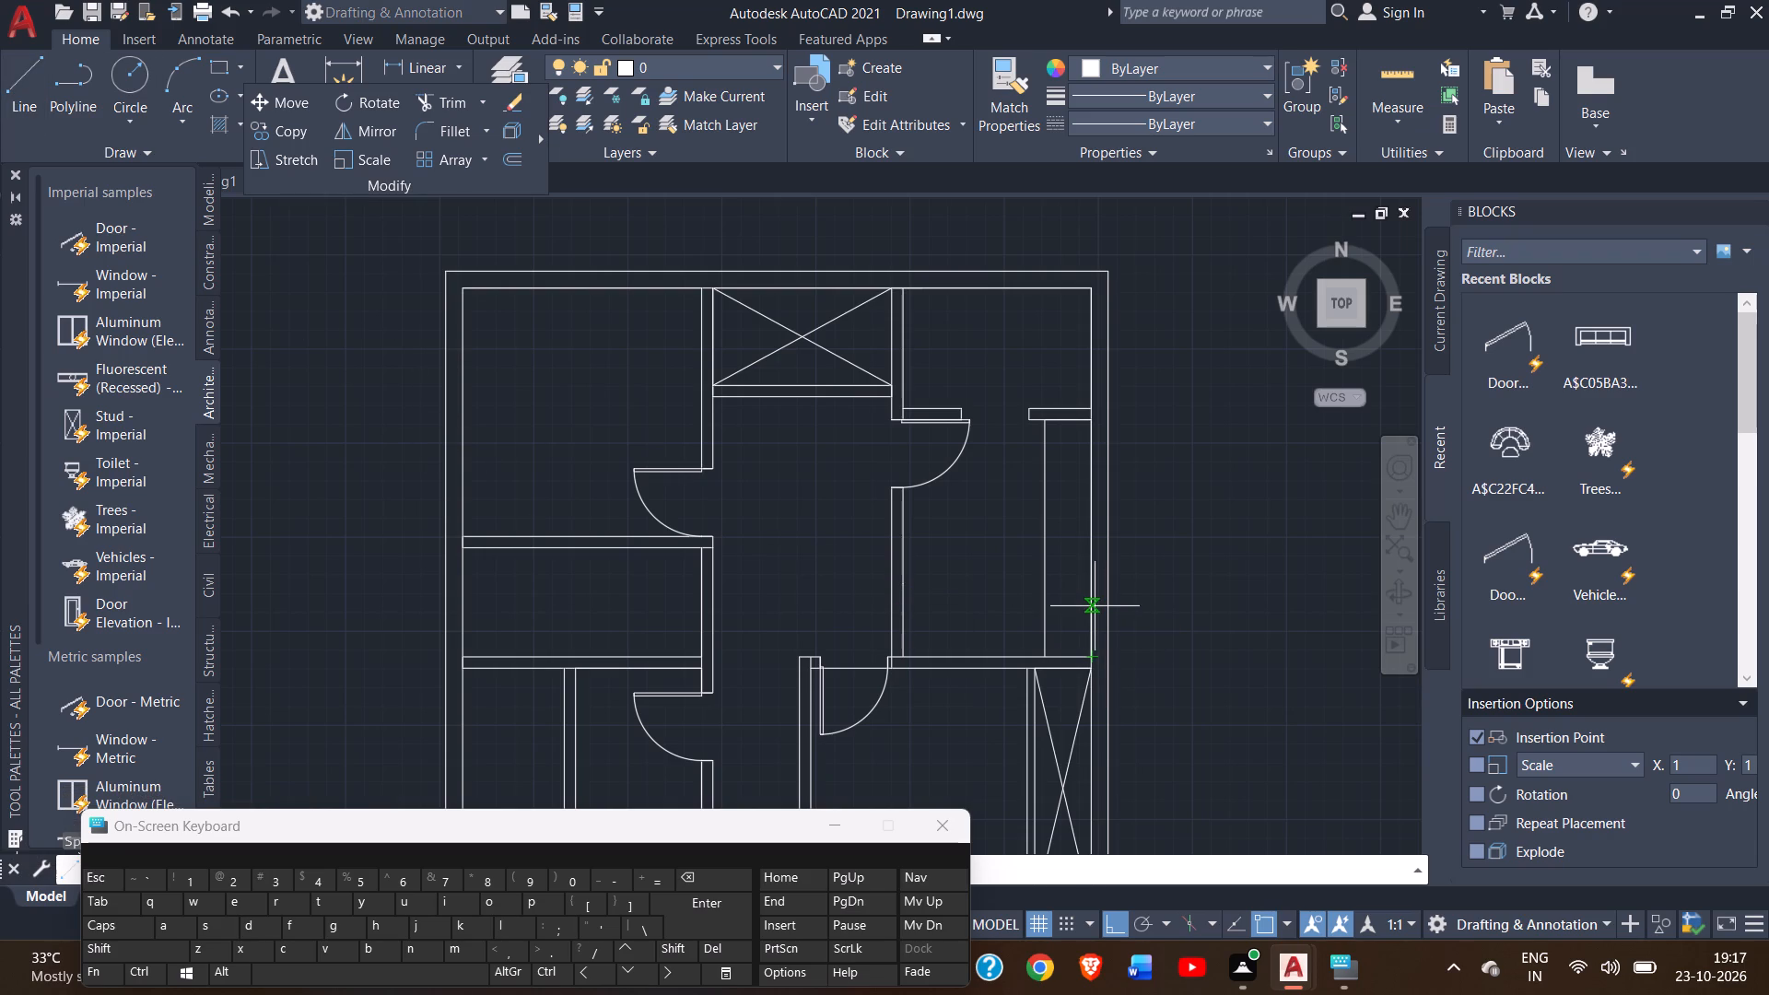
{"action": "type", "text": "3'"}
{"action": "key", "text": "Return"}
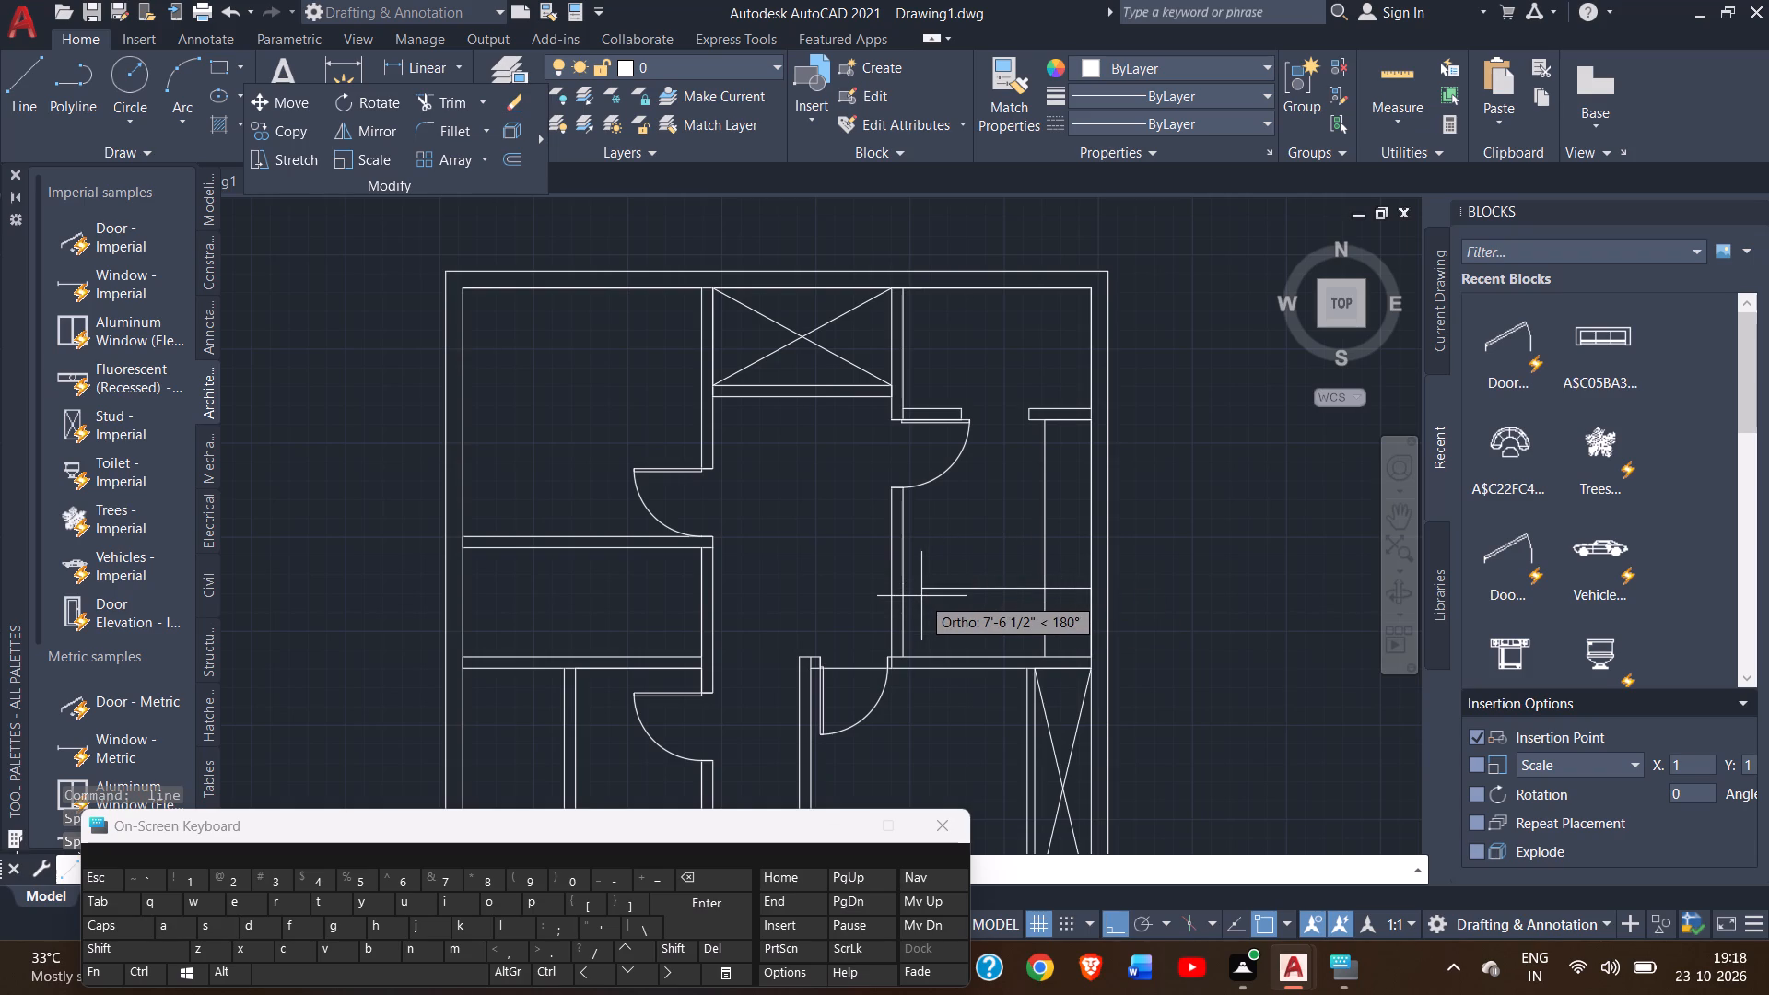
{"action": "scroll", "coordinate": [921, 596], "scroll_direction": "up", "scroll_amount": 2, "text": "ctrl"}
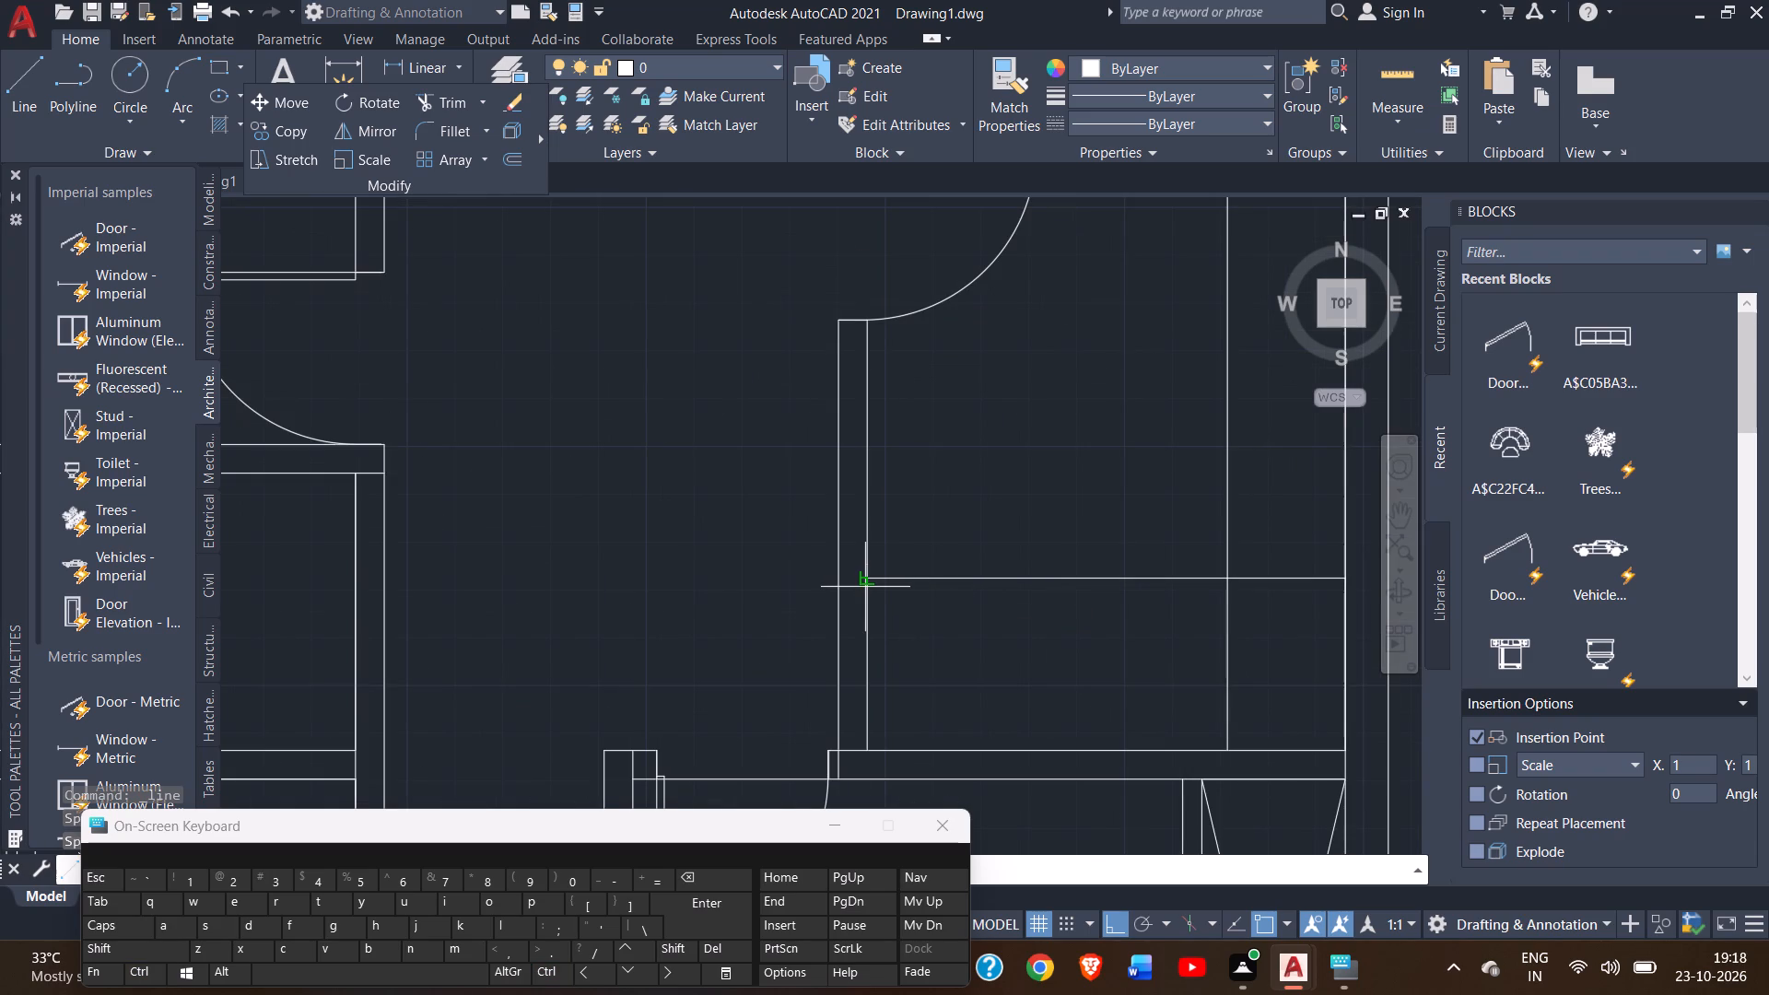
{"action": "left_click", "coordinate": [865, 579]}
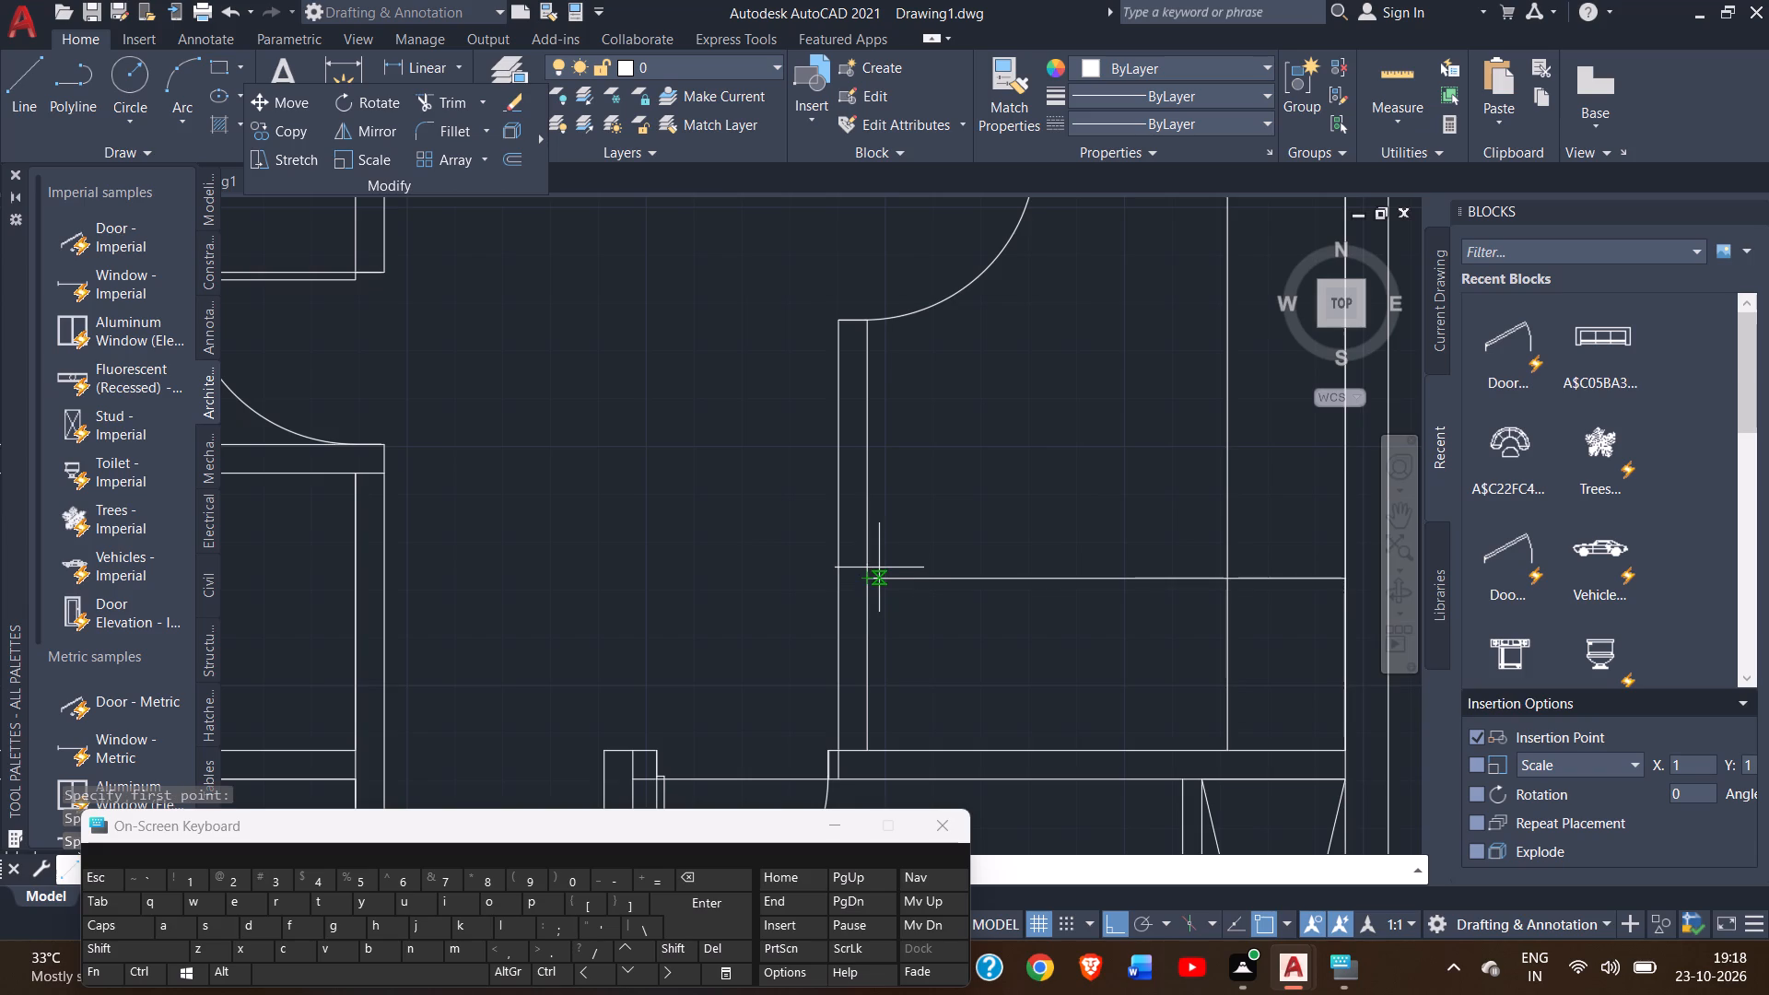
{"action": "right_click", "coordinate": [879, 568]}
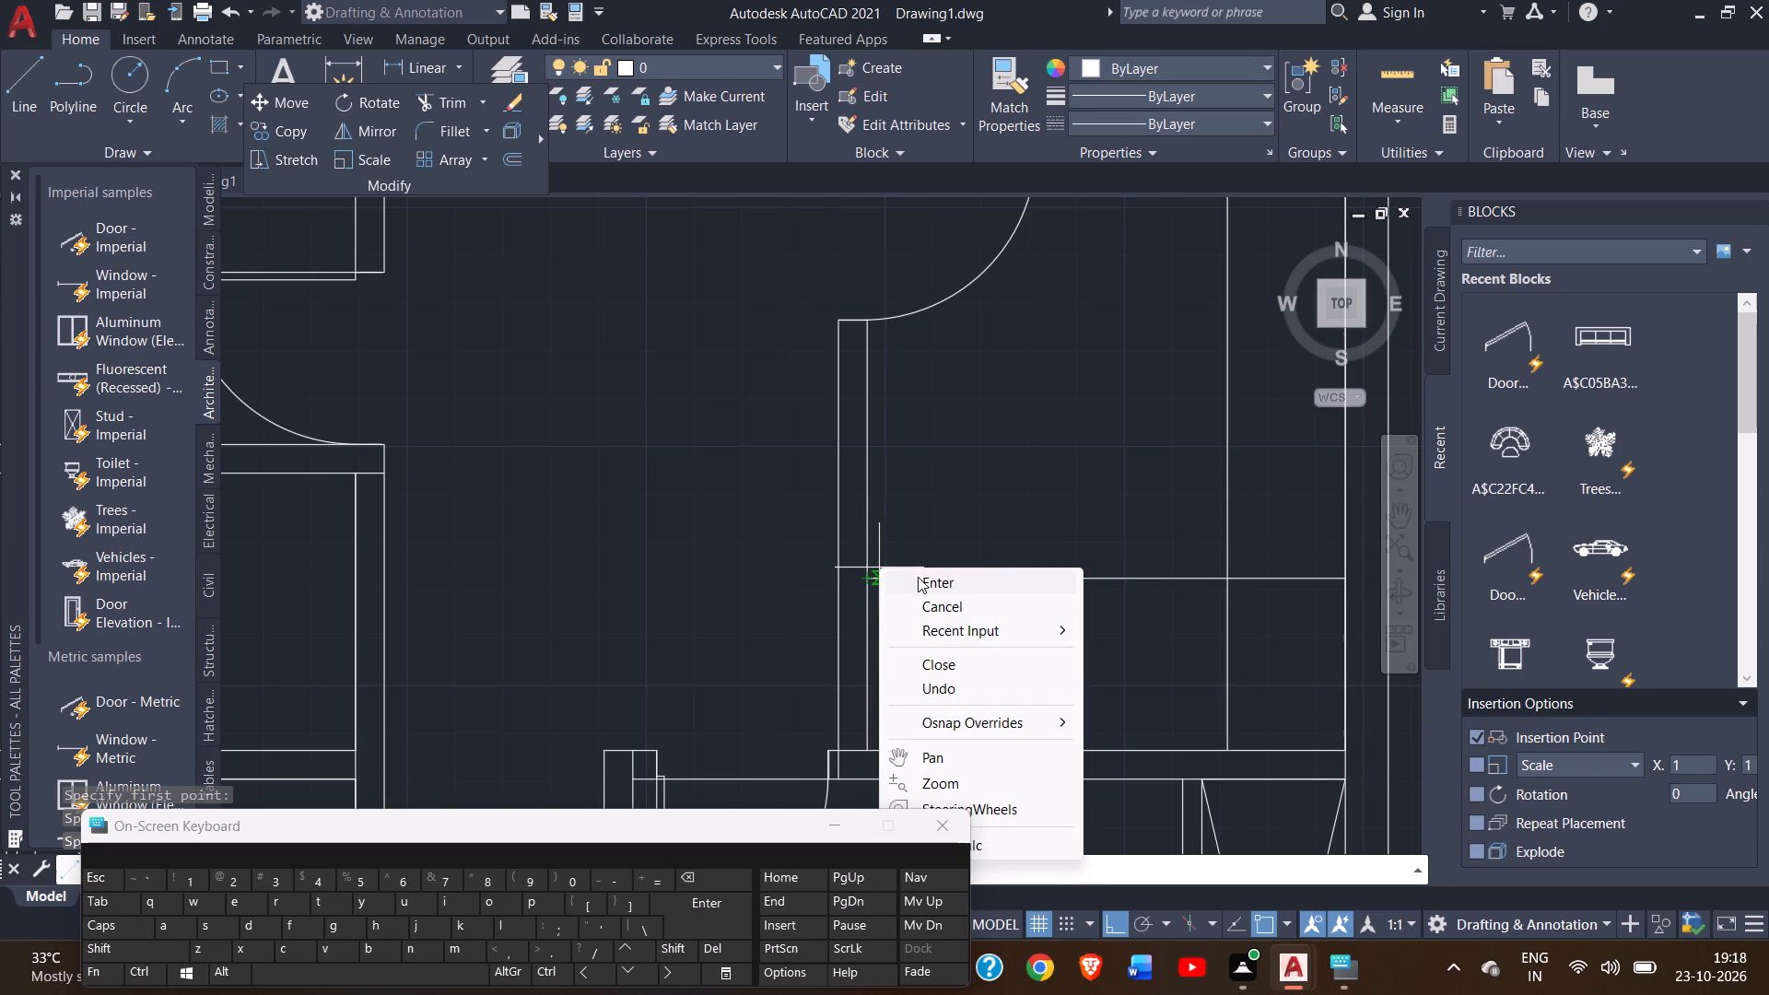
{"action": "left_click", "coordinate": [918, 575]}
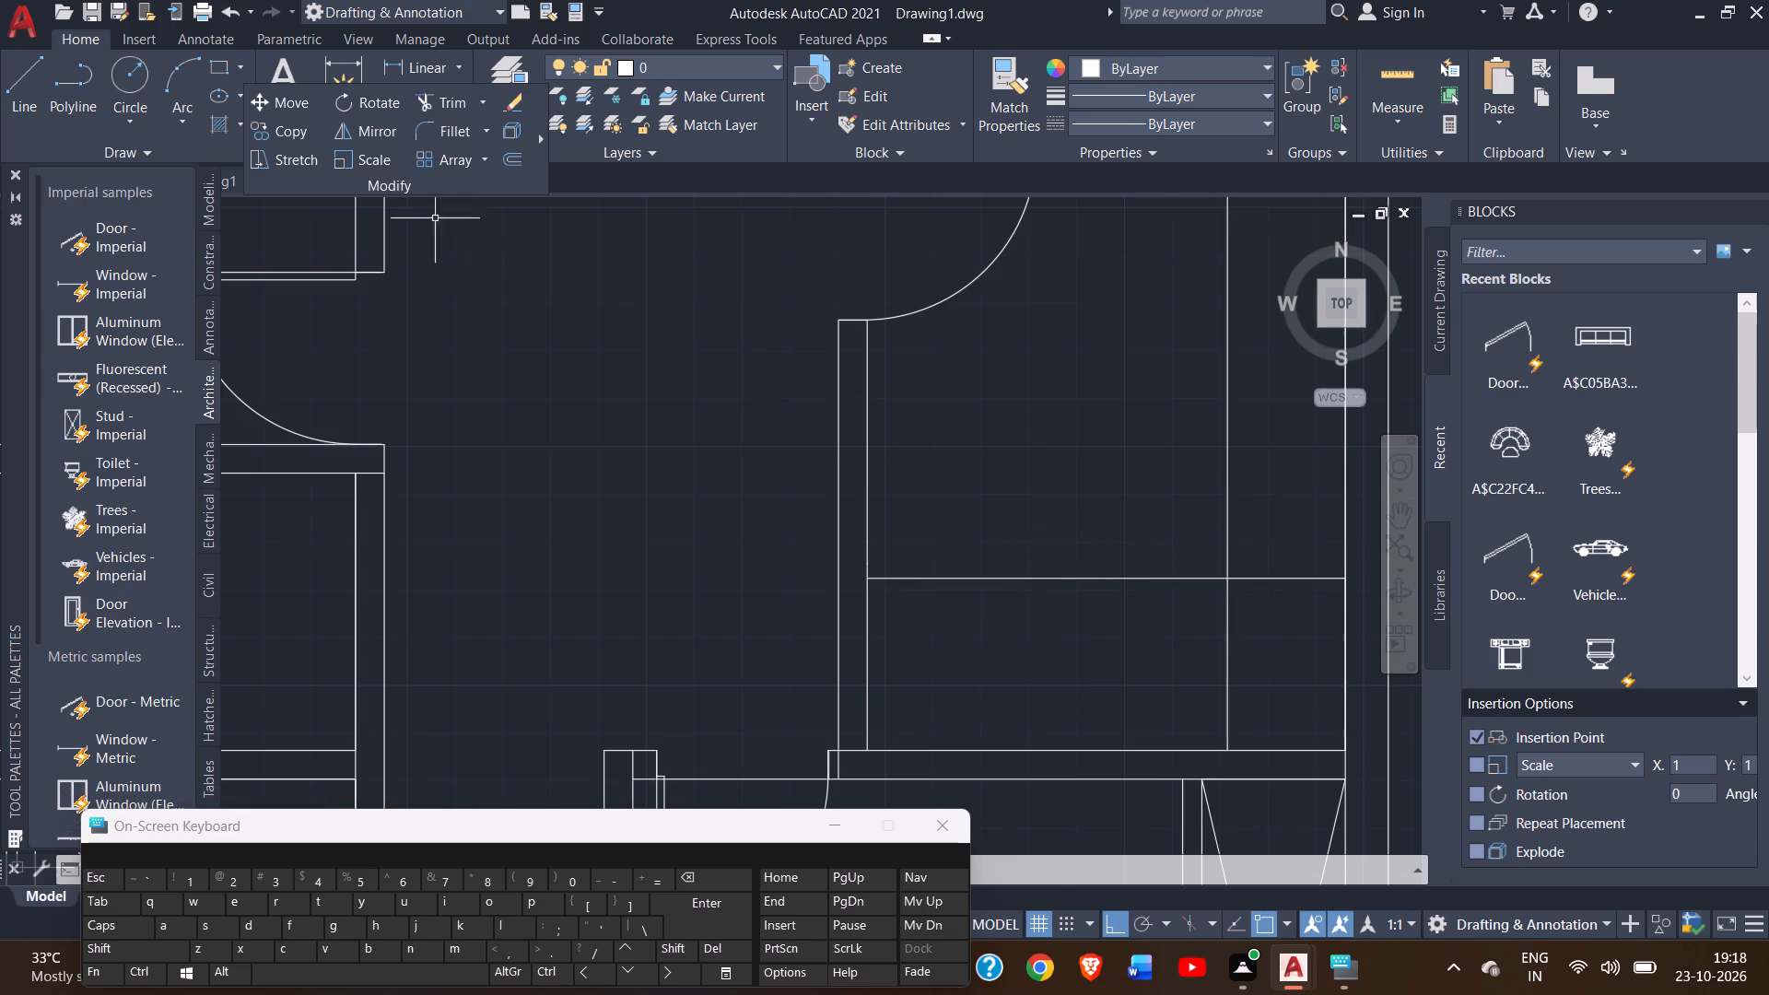
Trim the overlap where the two new lines cross in the upper-right room.
{"action": "left_click", "coordinate": [447, 104]}
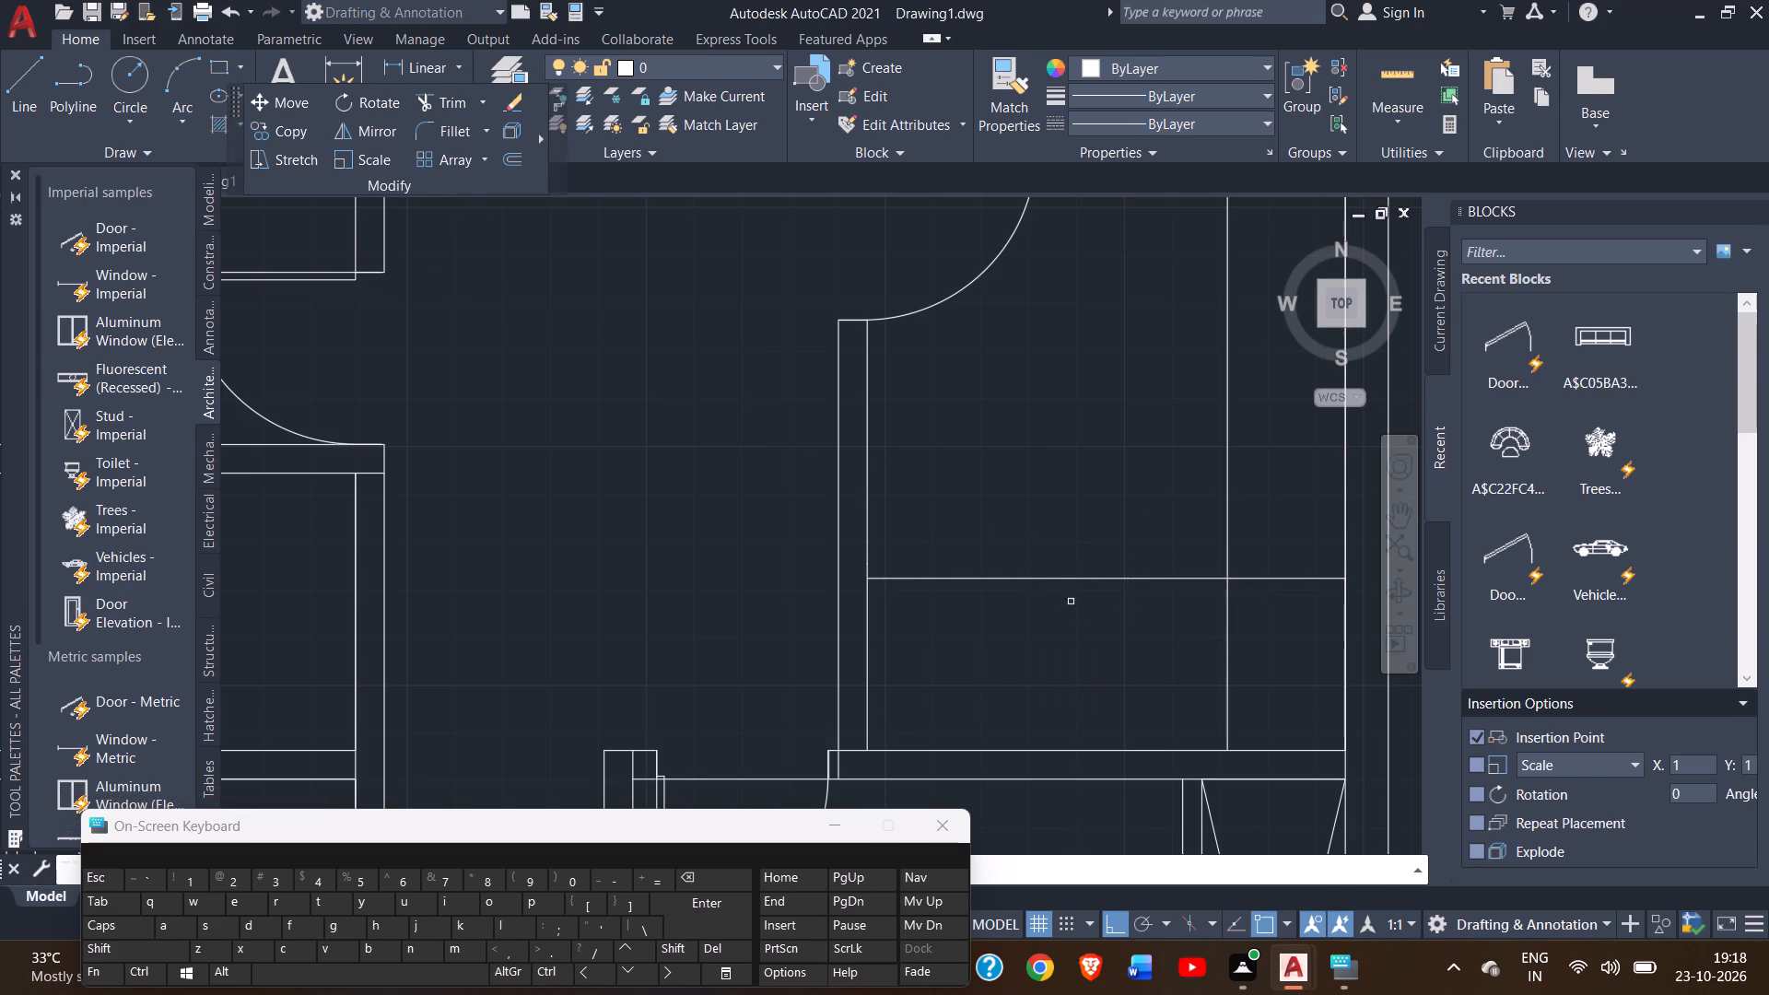
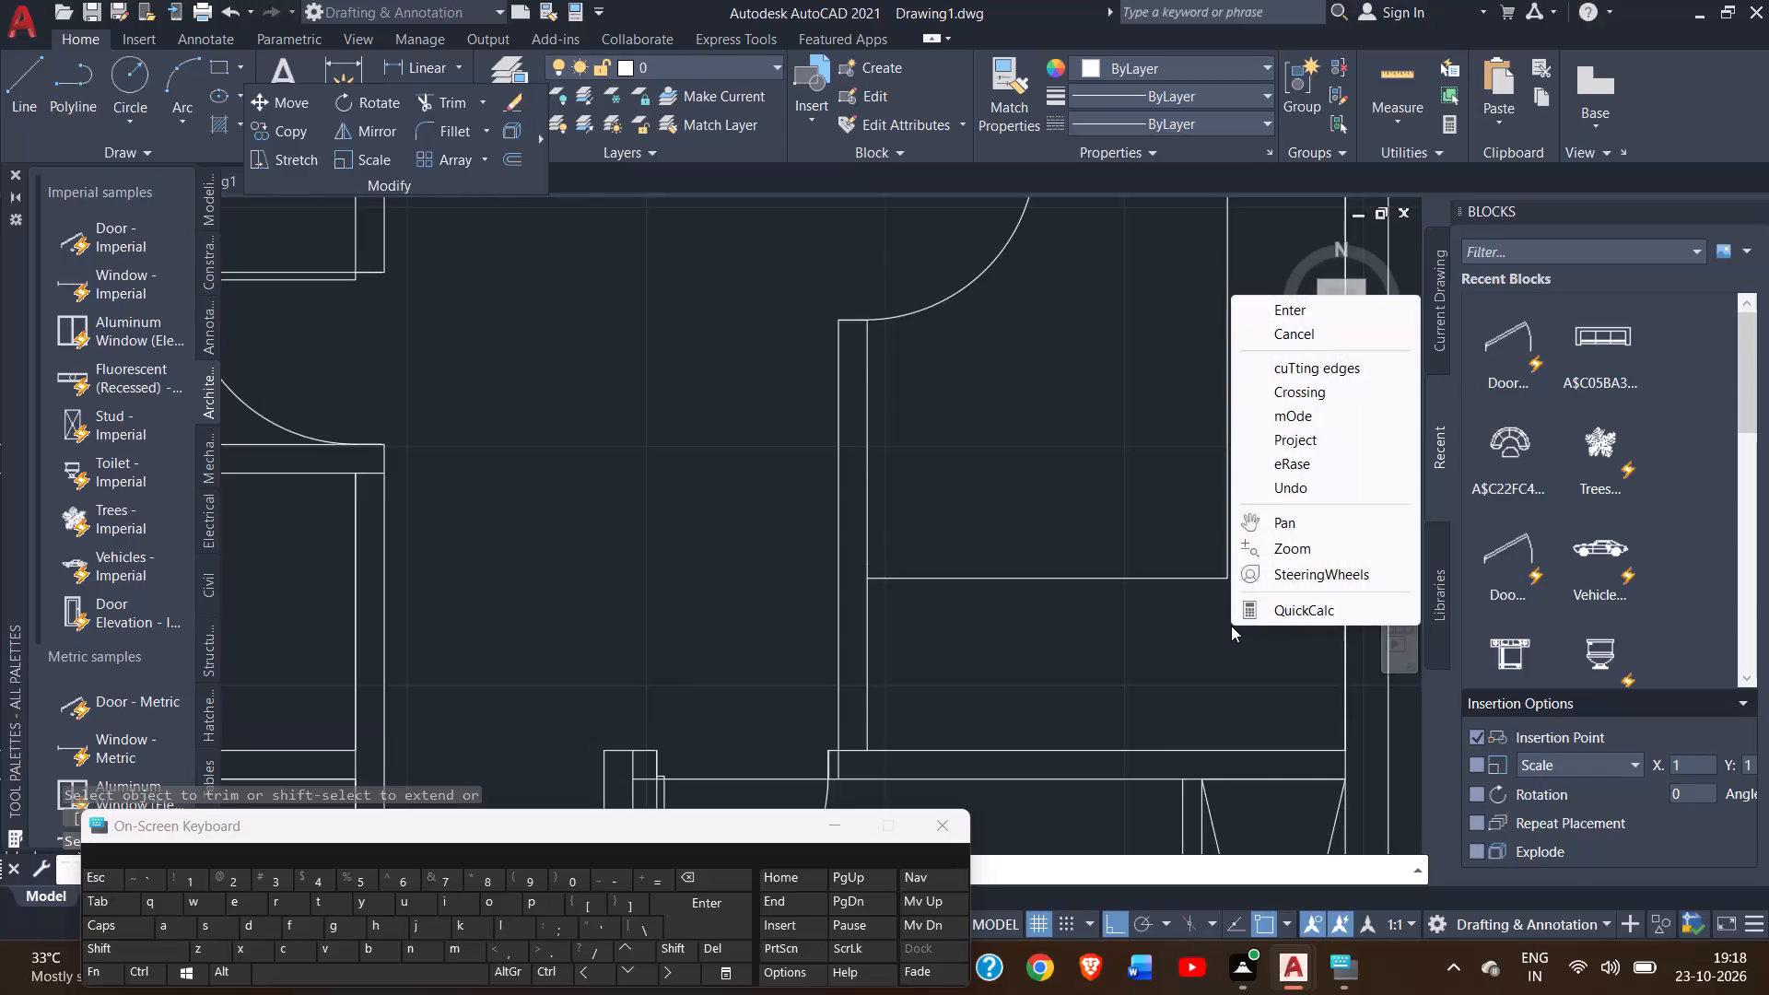
Draw a jamb line across the wall between the upper two left-side rooms, a short distance in from the outer wall.
{"action": "left_click", "coordinate": [1295, 320]}
{"action": "scroll", "coordinate": [1249, 556], "scroll_direction": "down", "scroll_amount": 1, "text": "ctrl"}
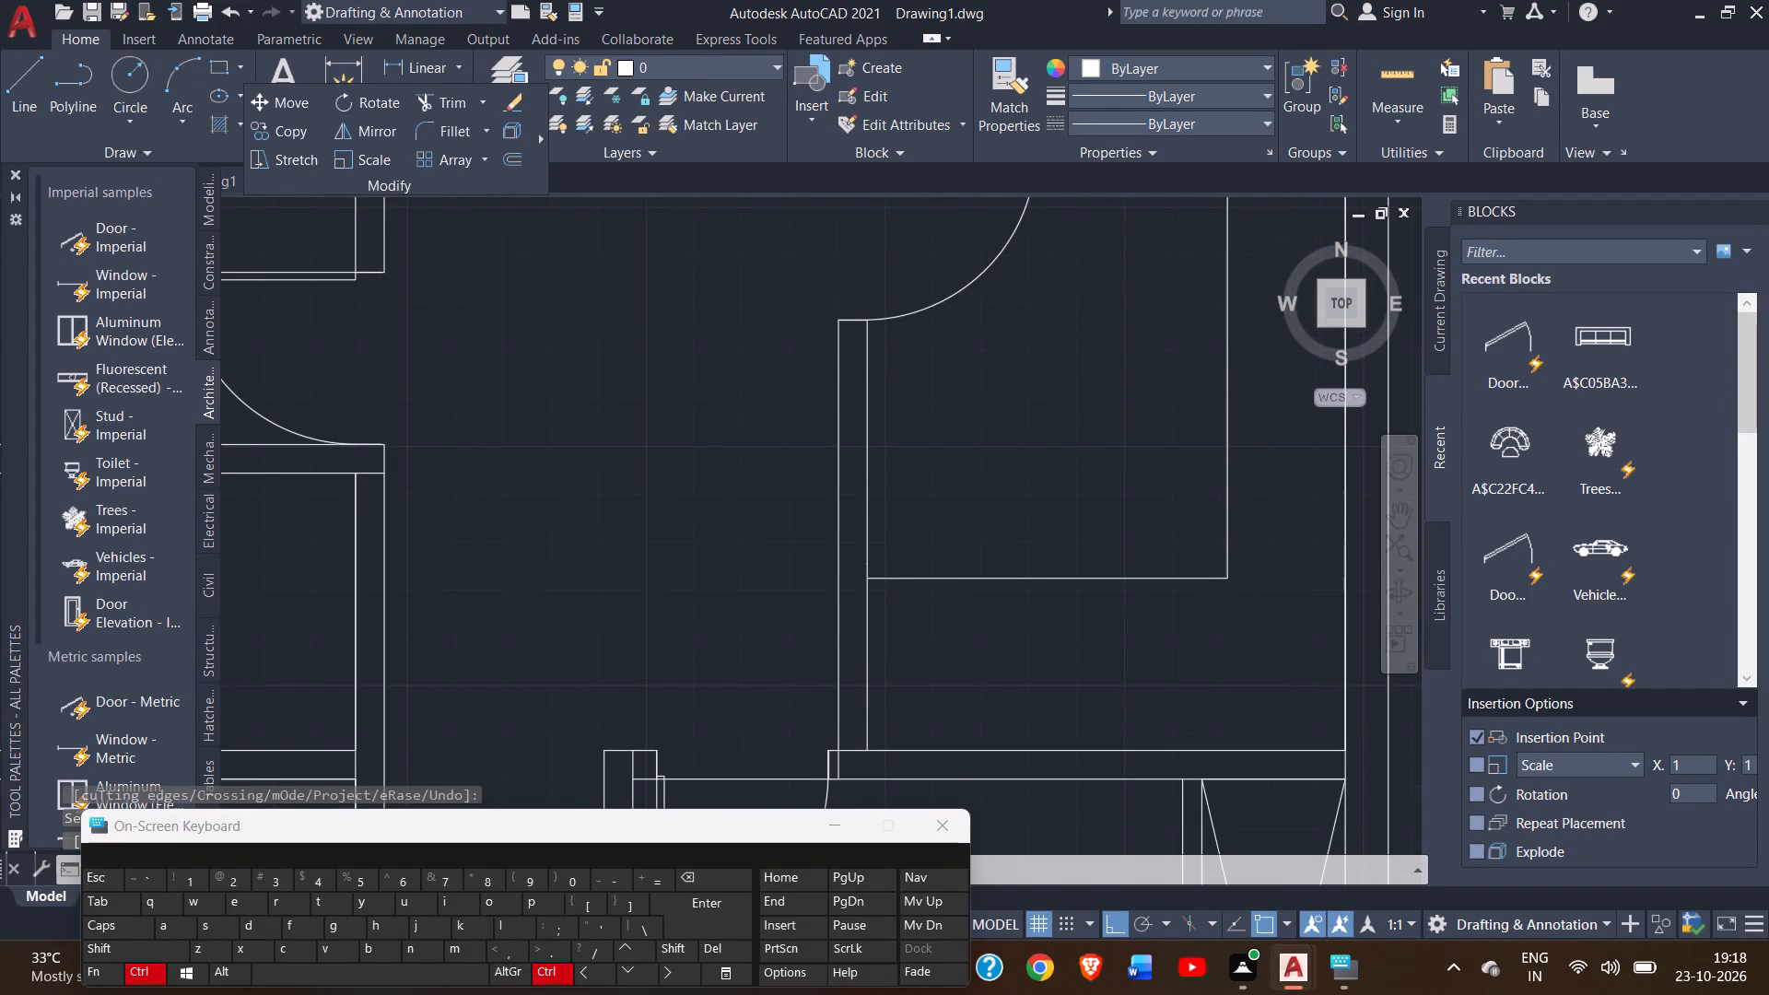
{"action": "scroll", "coordinate": [1249, 556], "scroll_direction": "down", "scroll_amount": 1, "text": "ctrl"}
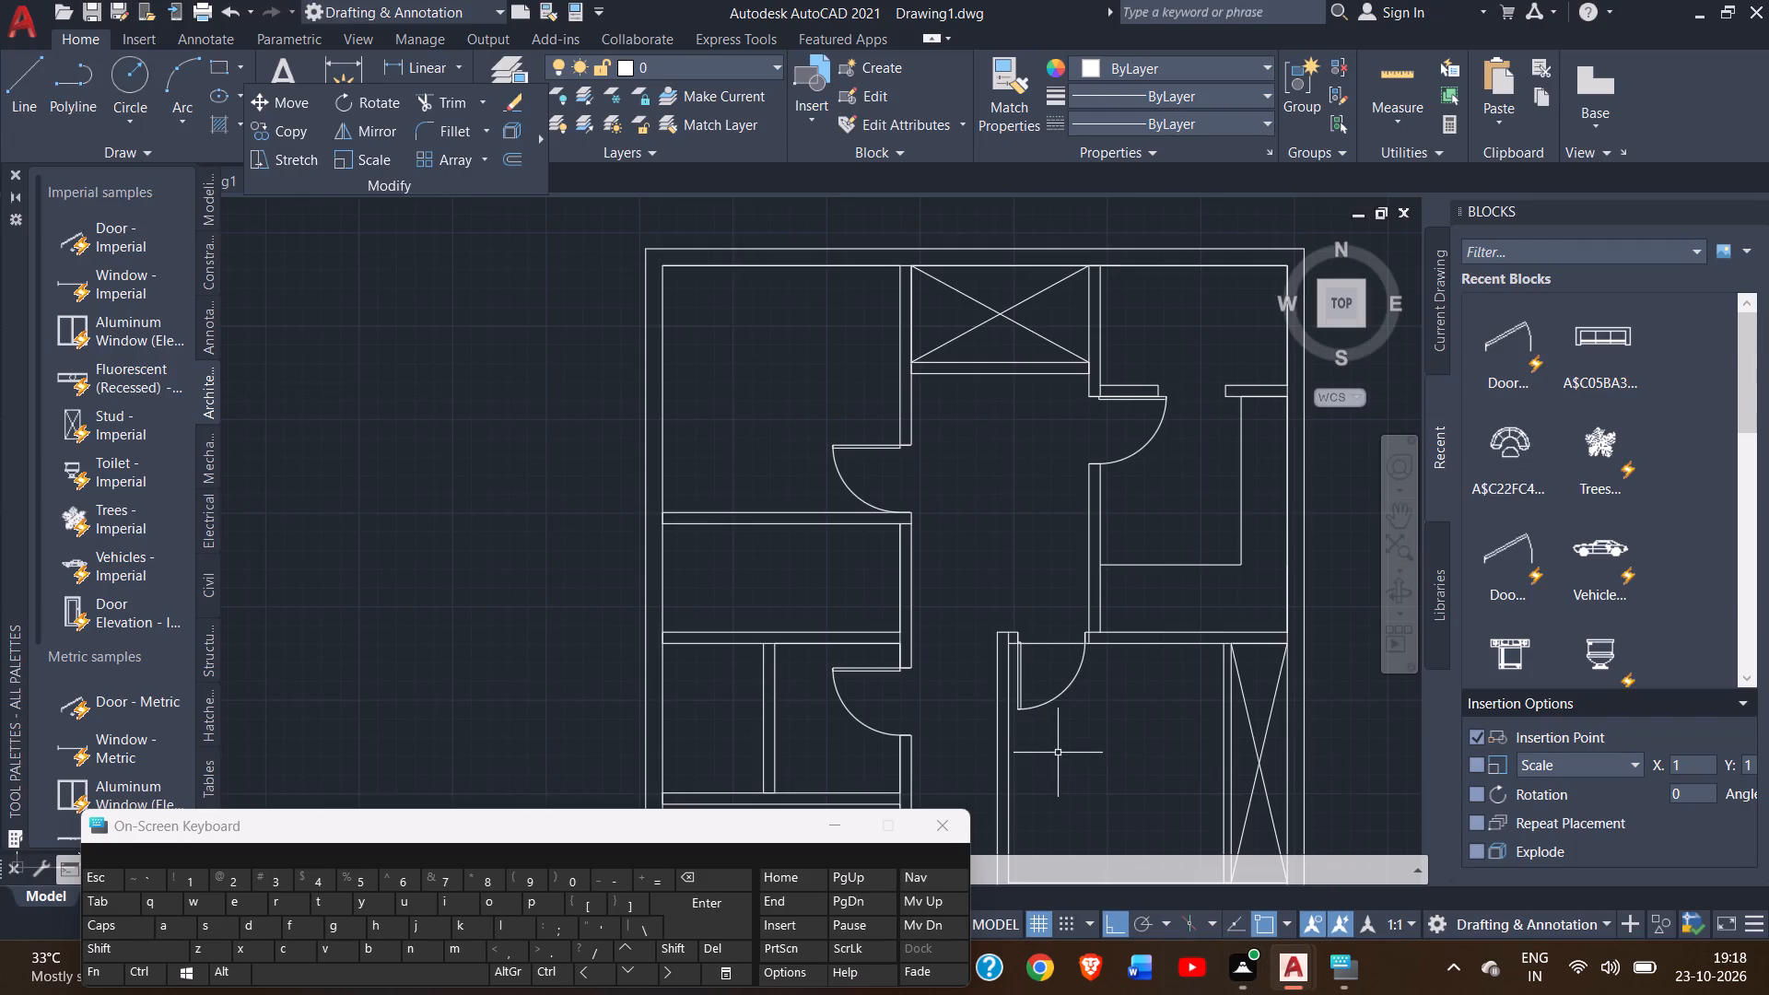
{"action": "left_click", "coordinate": [1402, 510]}
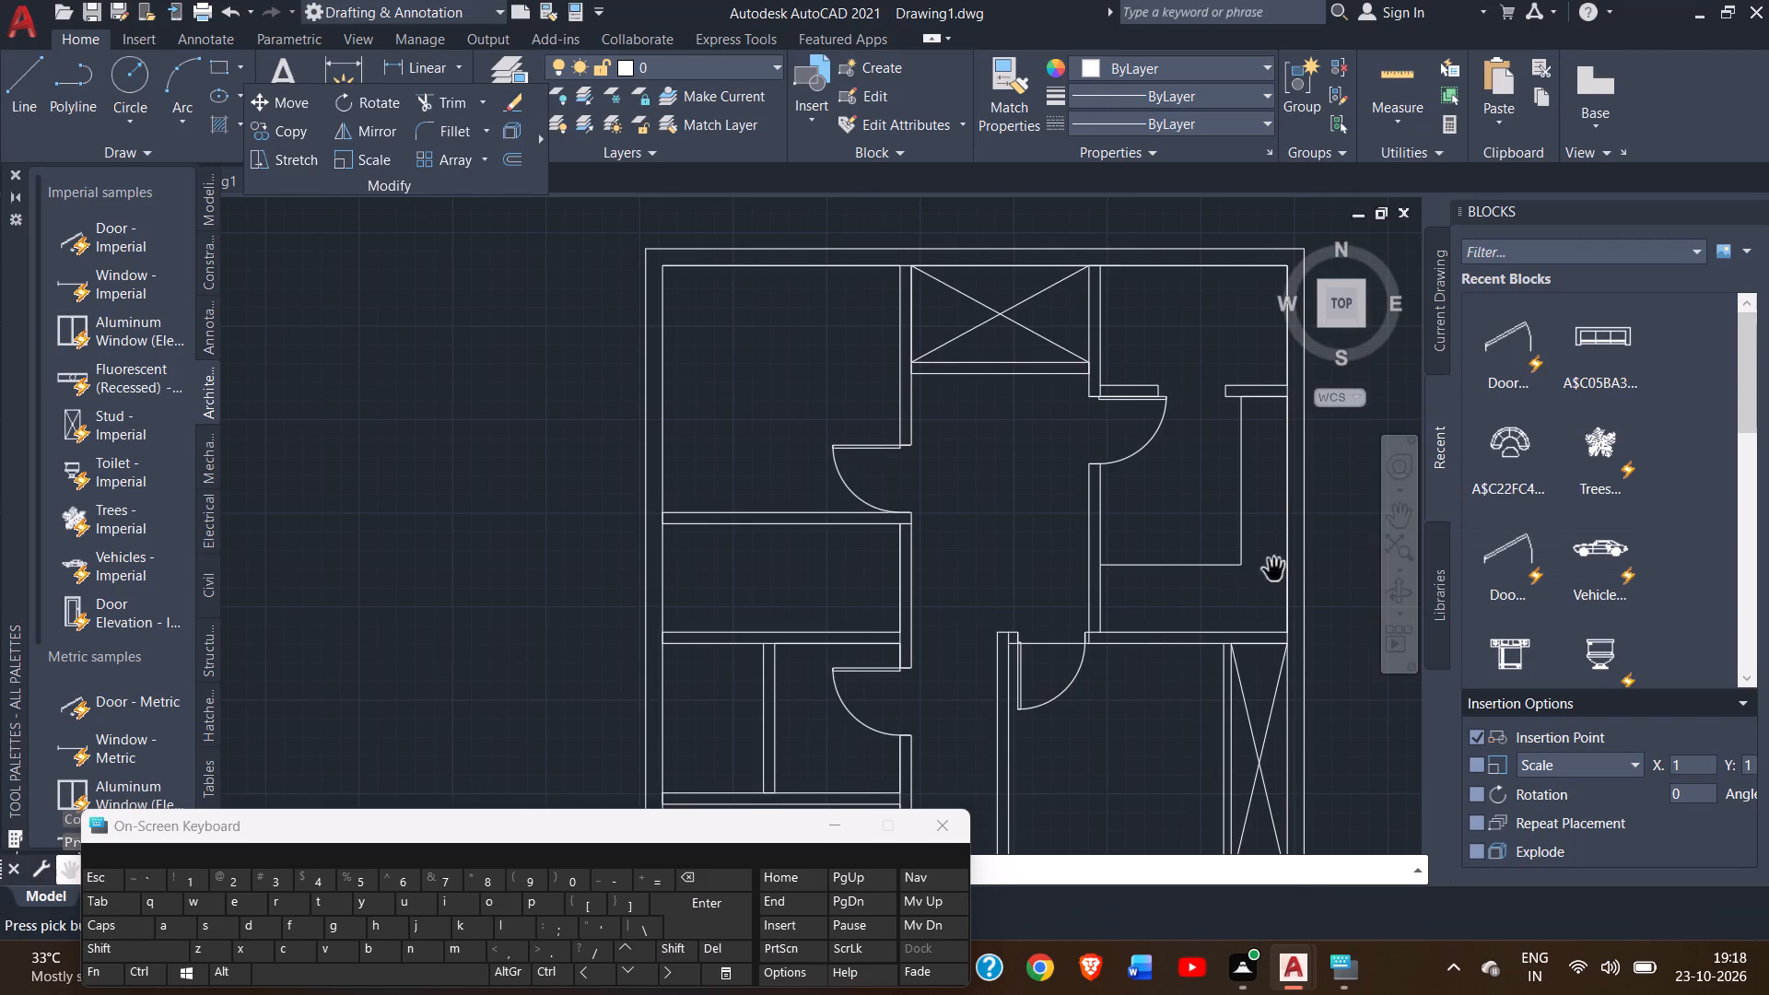
{"action": "left_click_drag", "start_coordinate": [1192, 616], "coordinate": [1170, 579]}
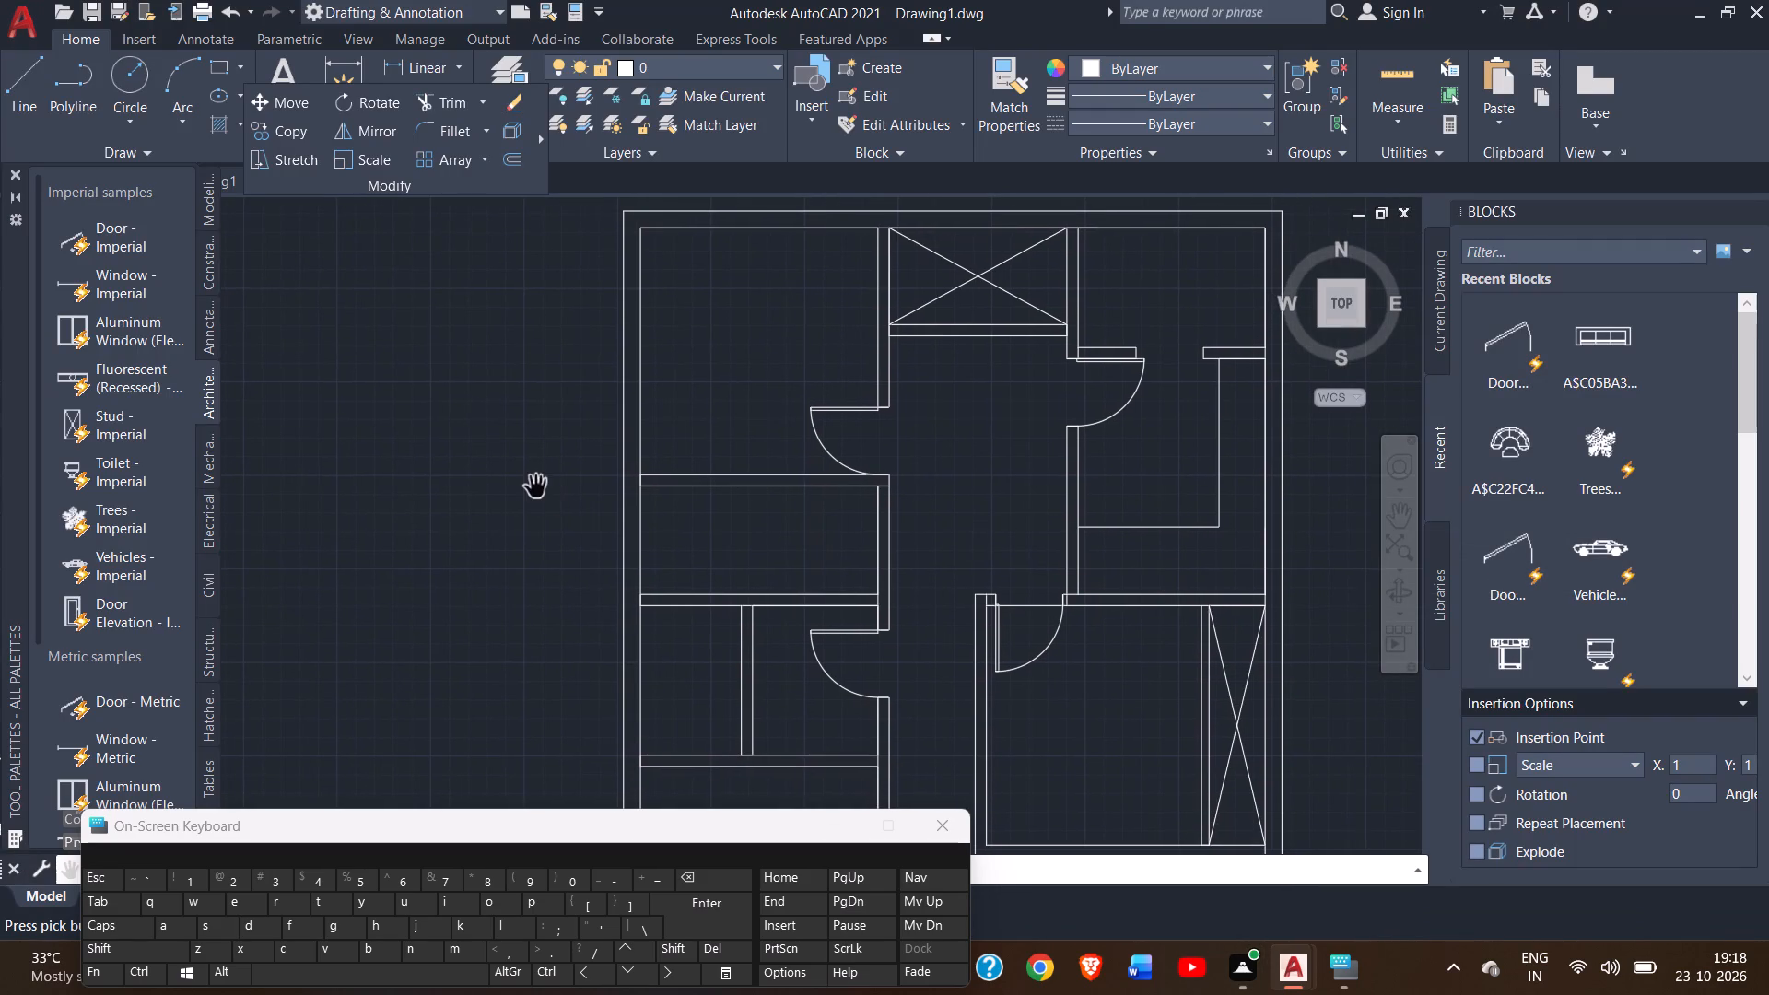
{"action": "right_click", "coordinate": [527, 487]}
{"action": "left_click", "coordinate": [556, 499]}
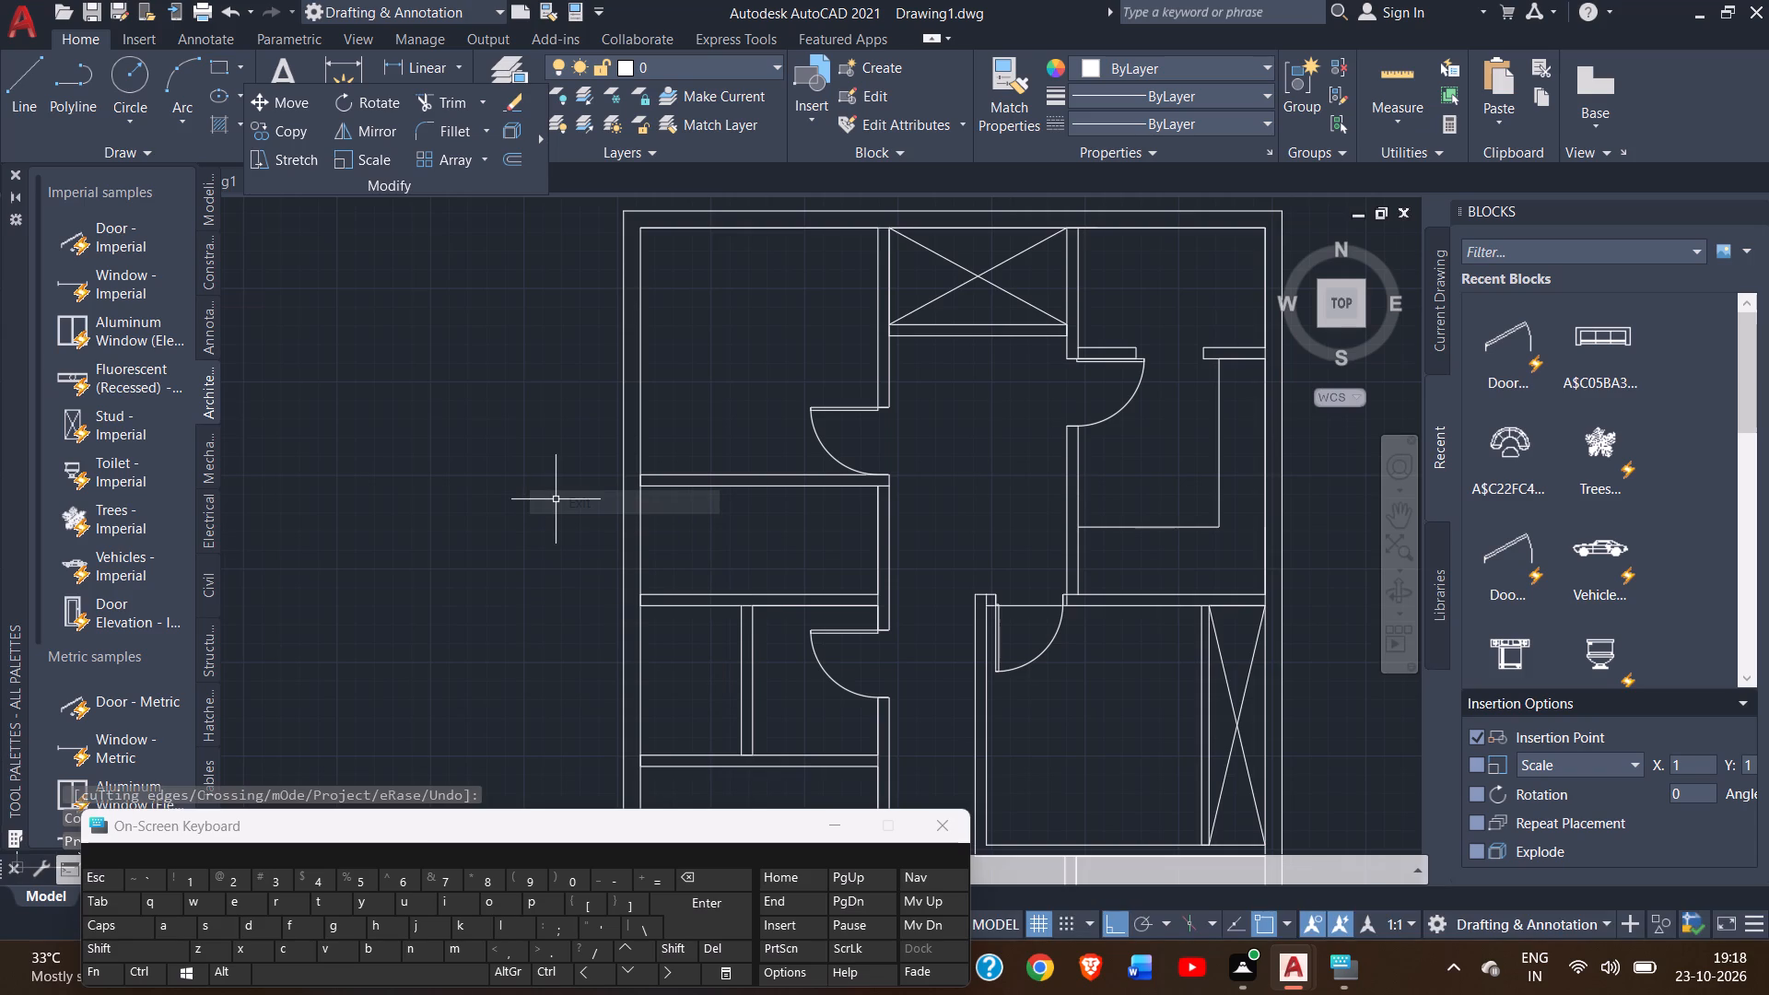
{"action": "left_click", "coordinate": [20, 122]}
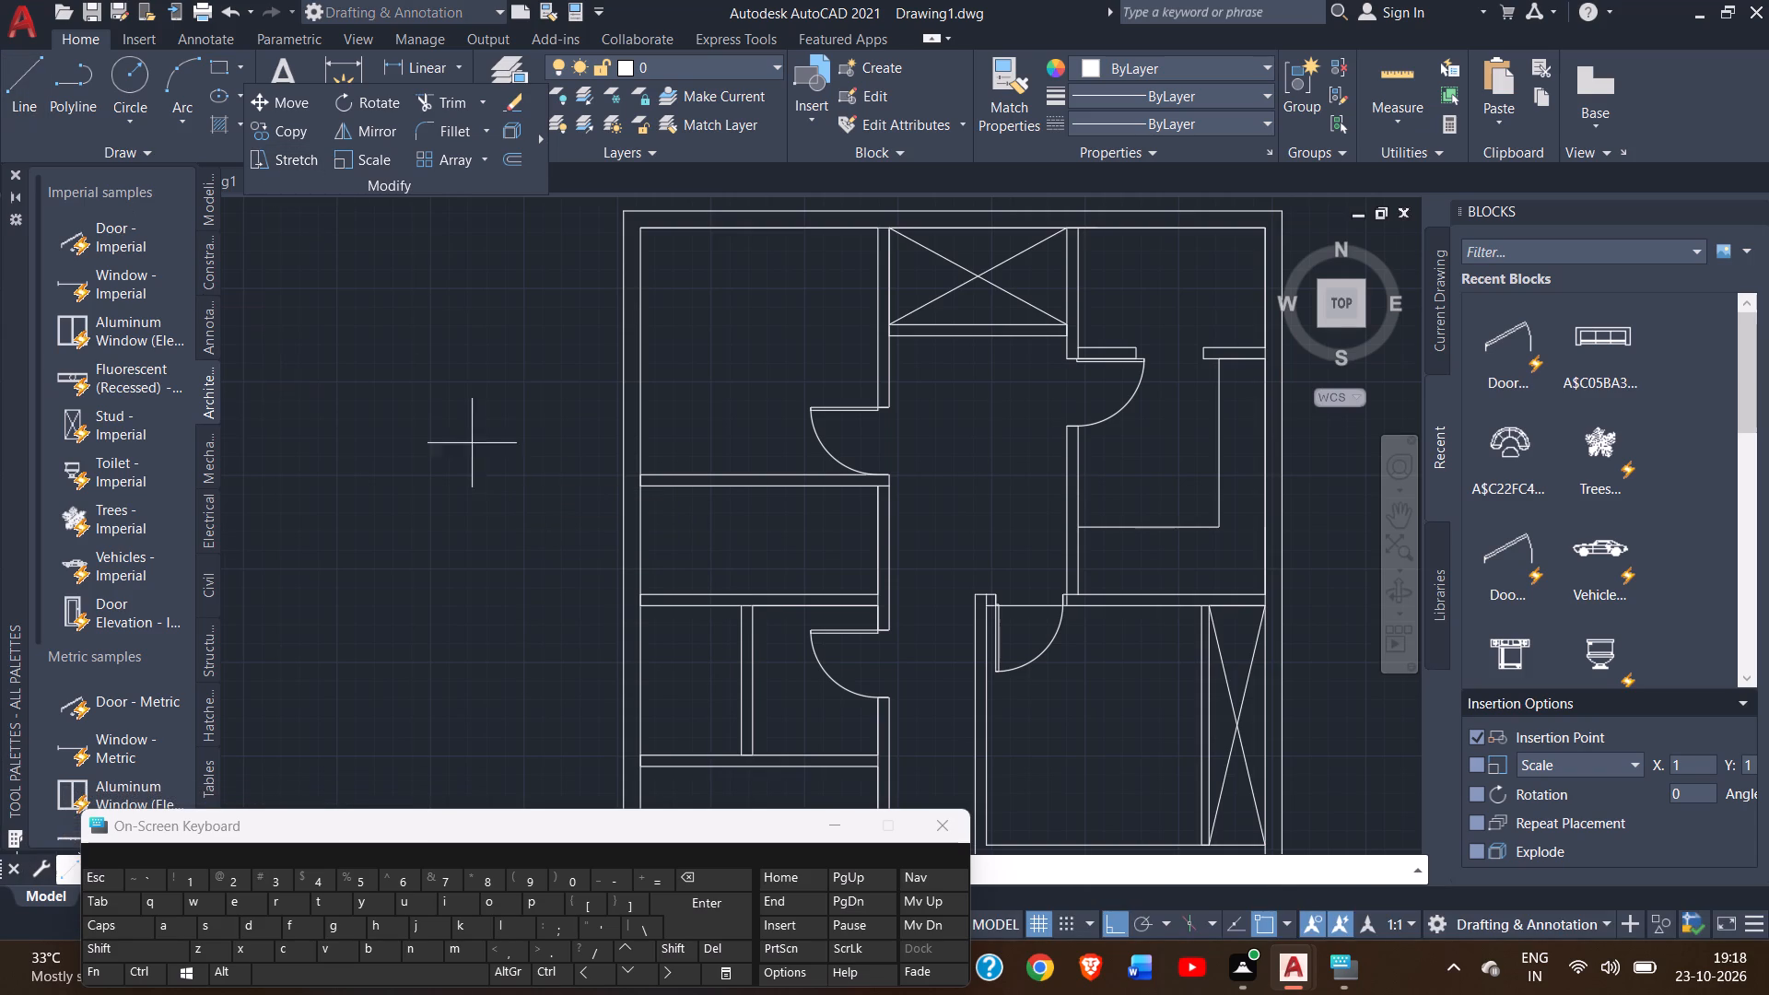
{"action": "left_click", "coordinate": [644, 492]}
{"action": "left_click", "coordinate": [671, 487]}
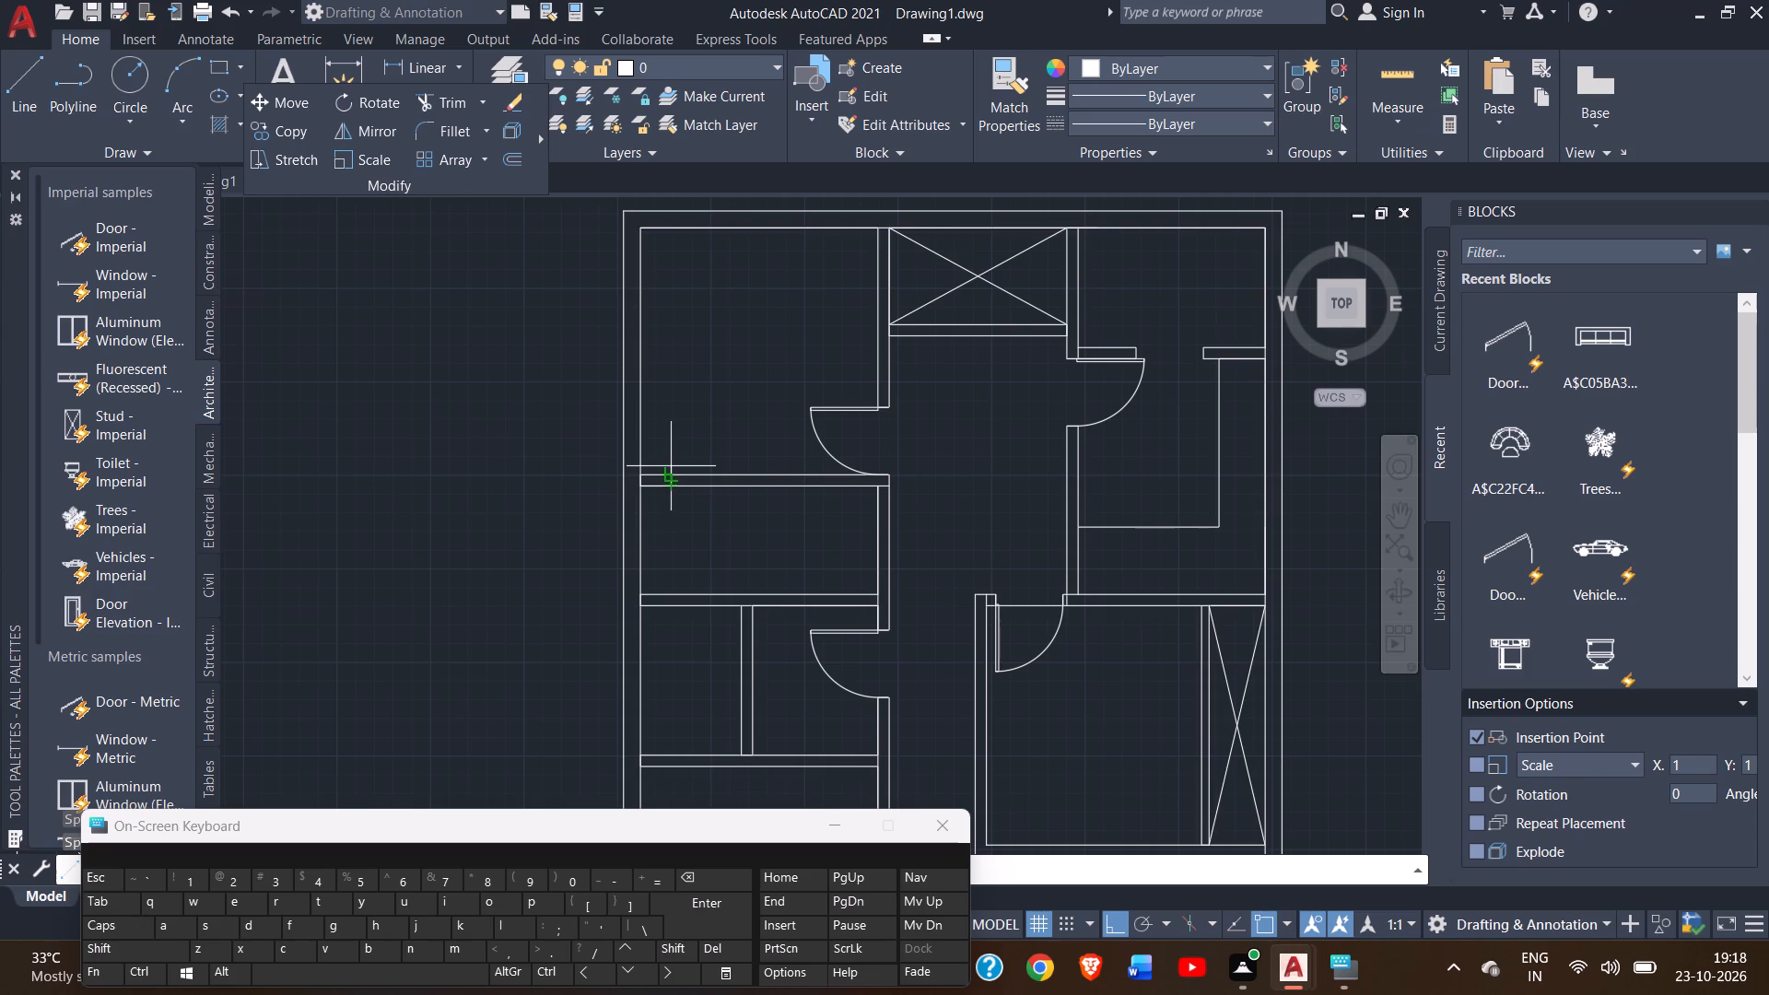
{"action": "left_click", "coordinate": [671, 472]}
{"action": "right_click", "coordinate": [667, 429]}
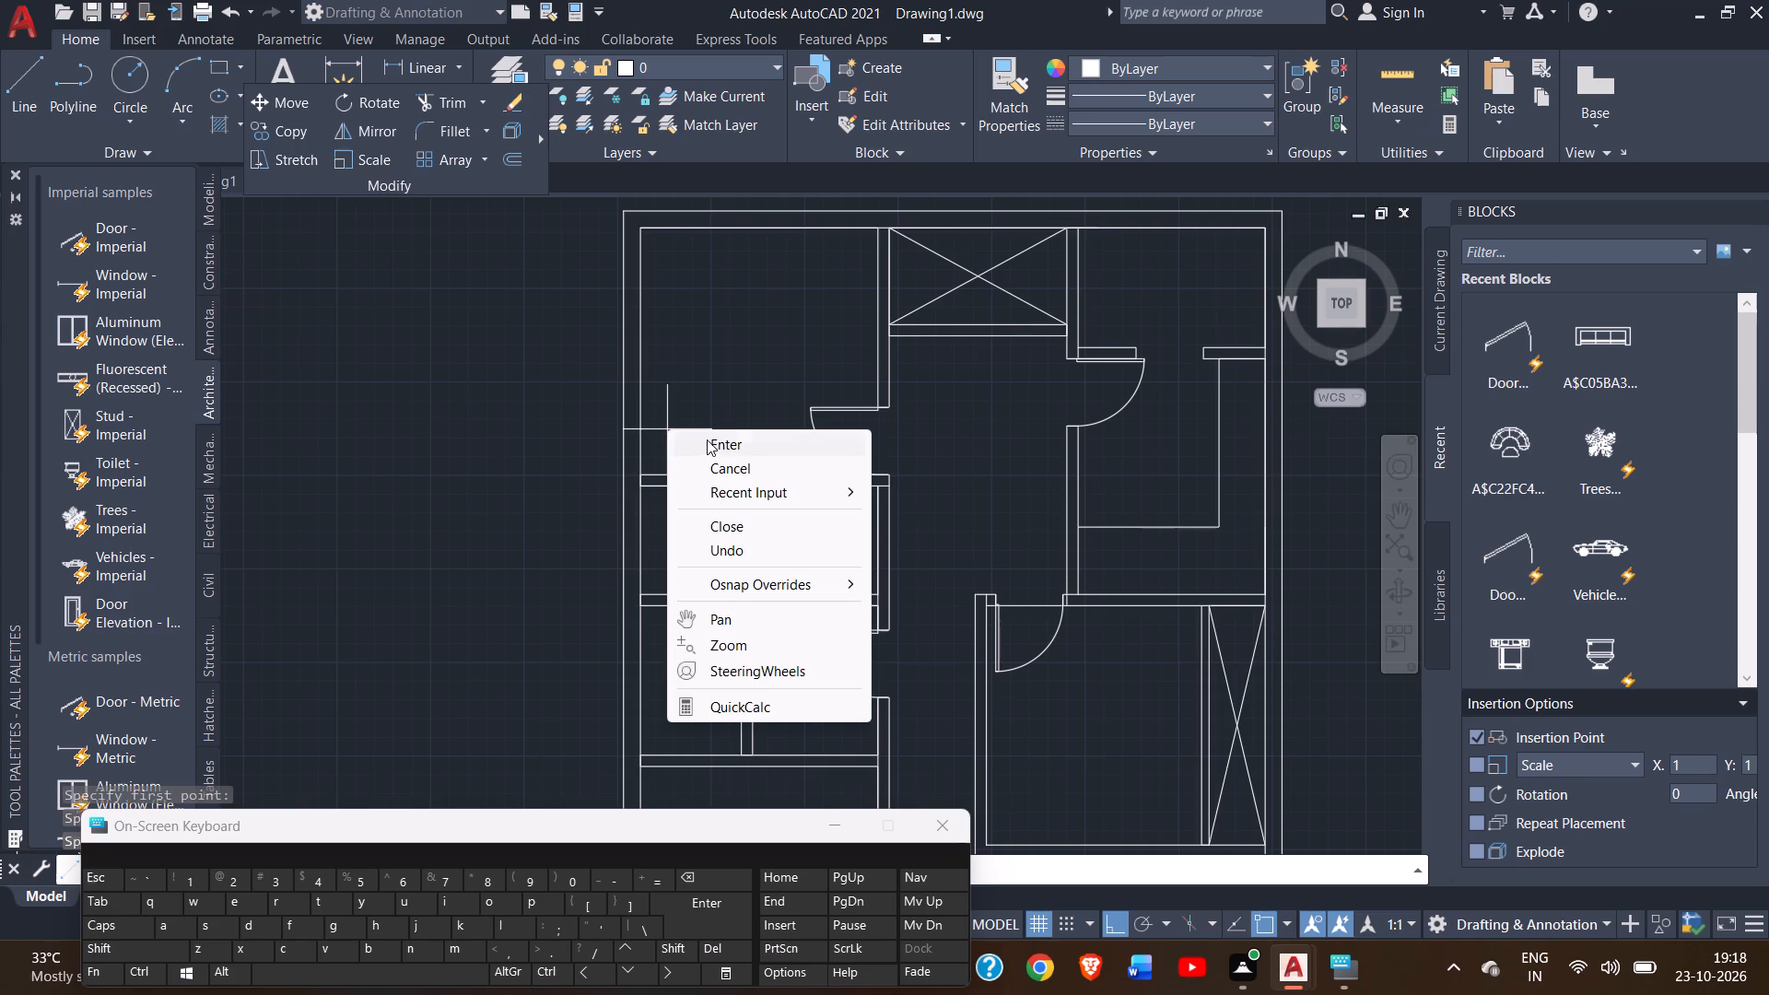
{"action": "left_click", "coordinate": [711, 442]}
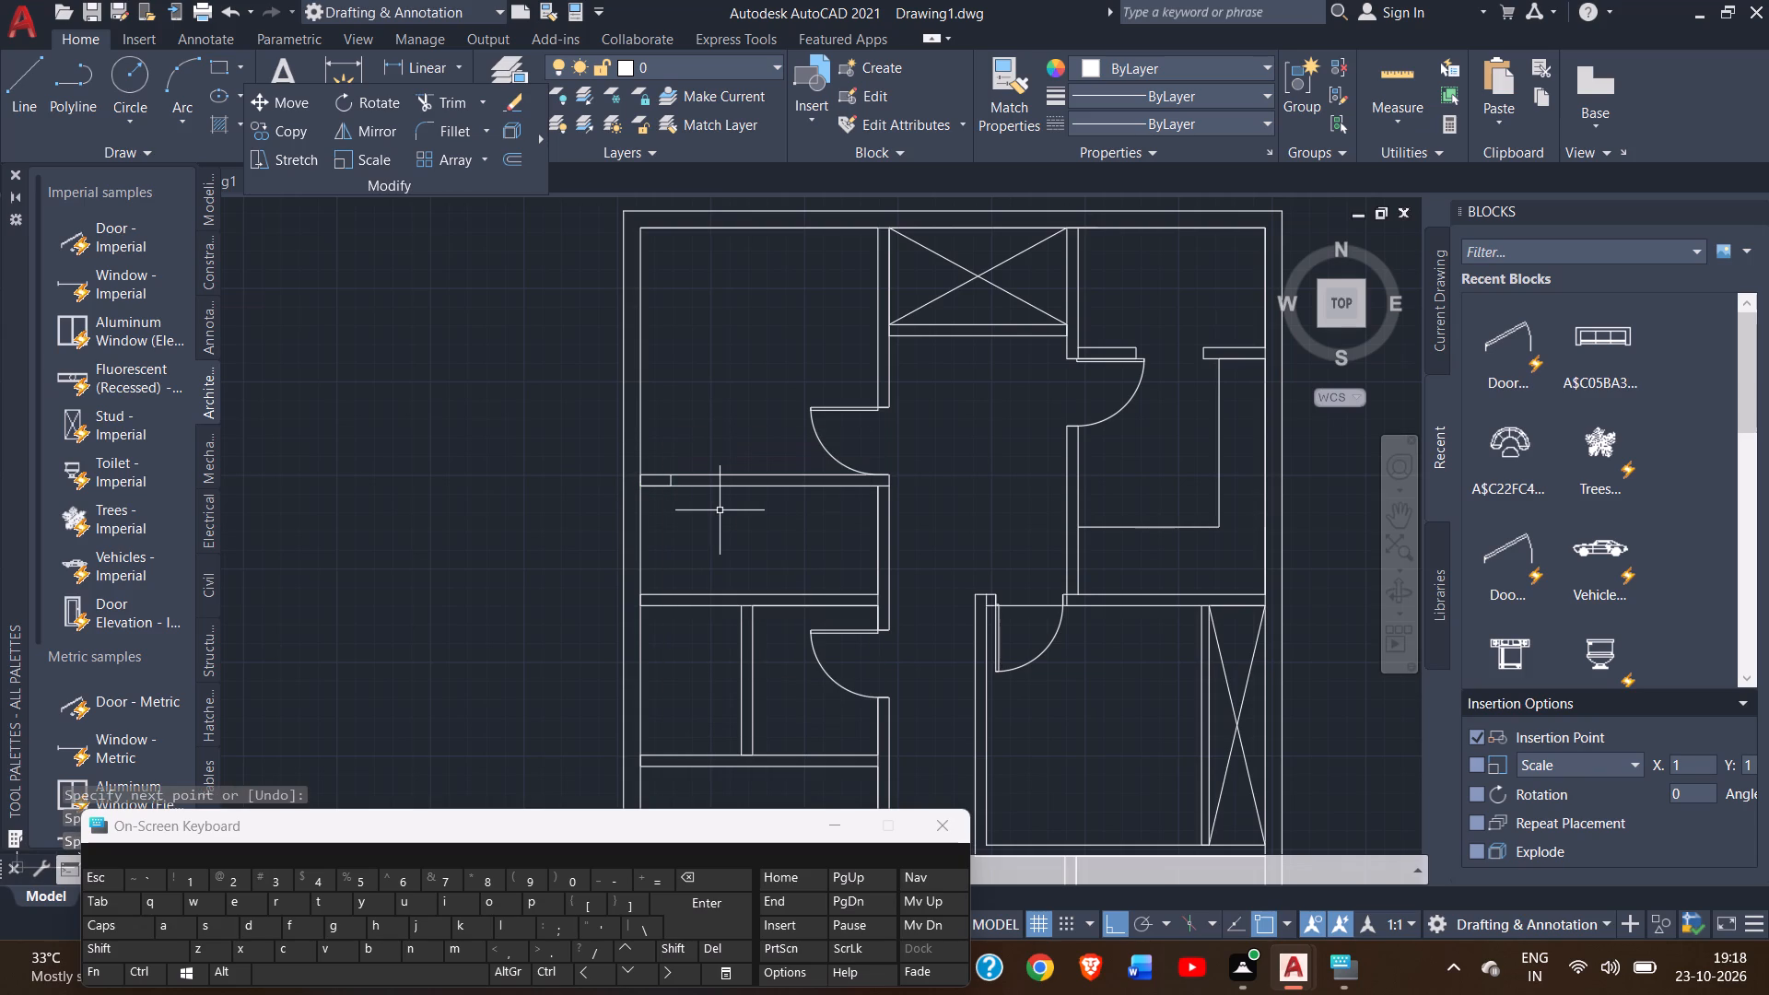
Draw a second jamb line across the same wall, 3' farther from the outer wall than the first.
{"action": "left_click", "coordinate": [17, 100]}
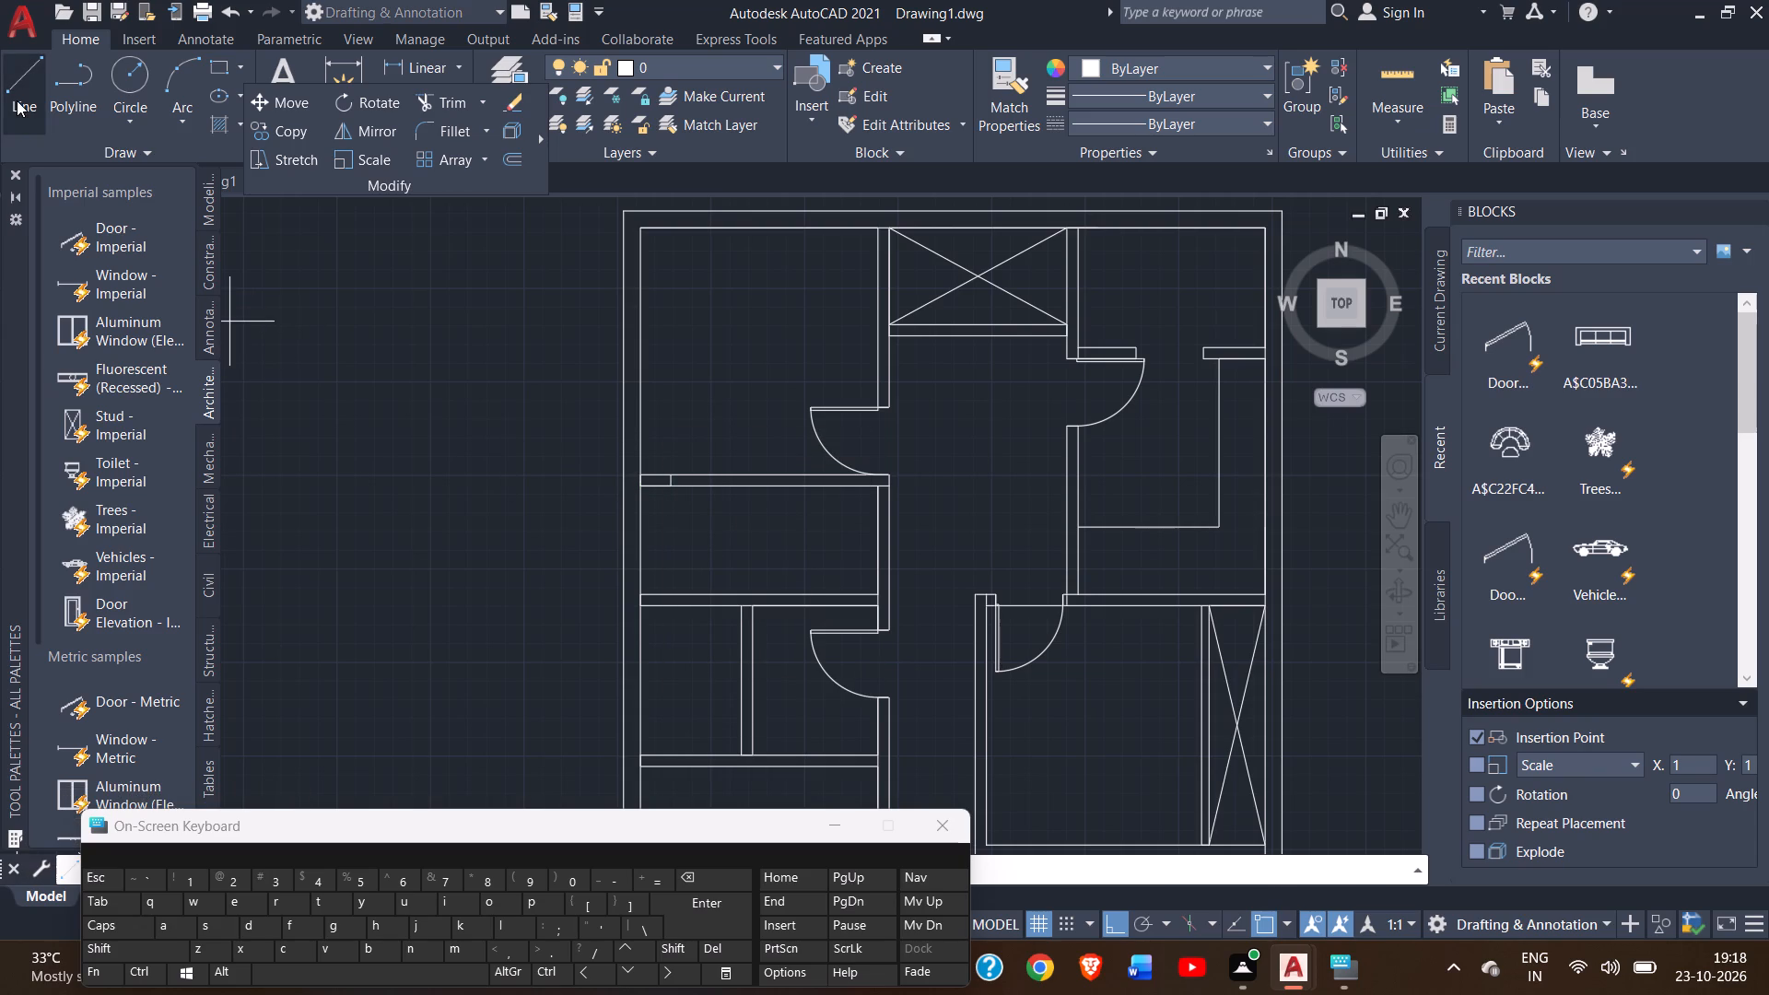
{"action": "left_click", "coordinate": [677, 486]}
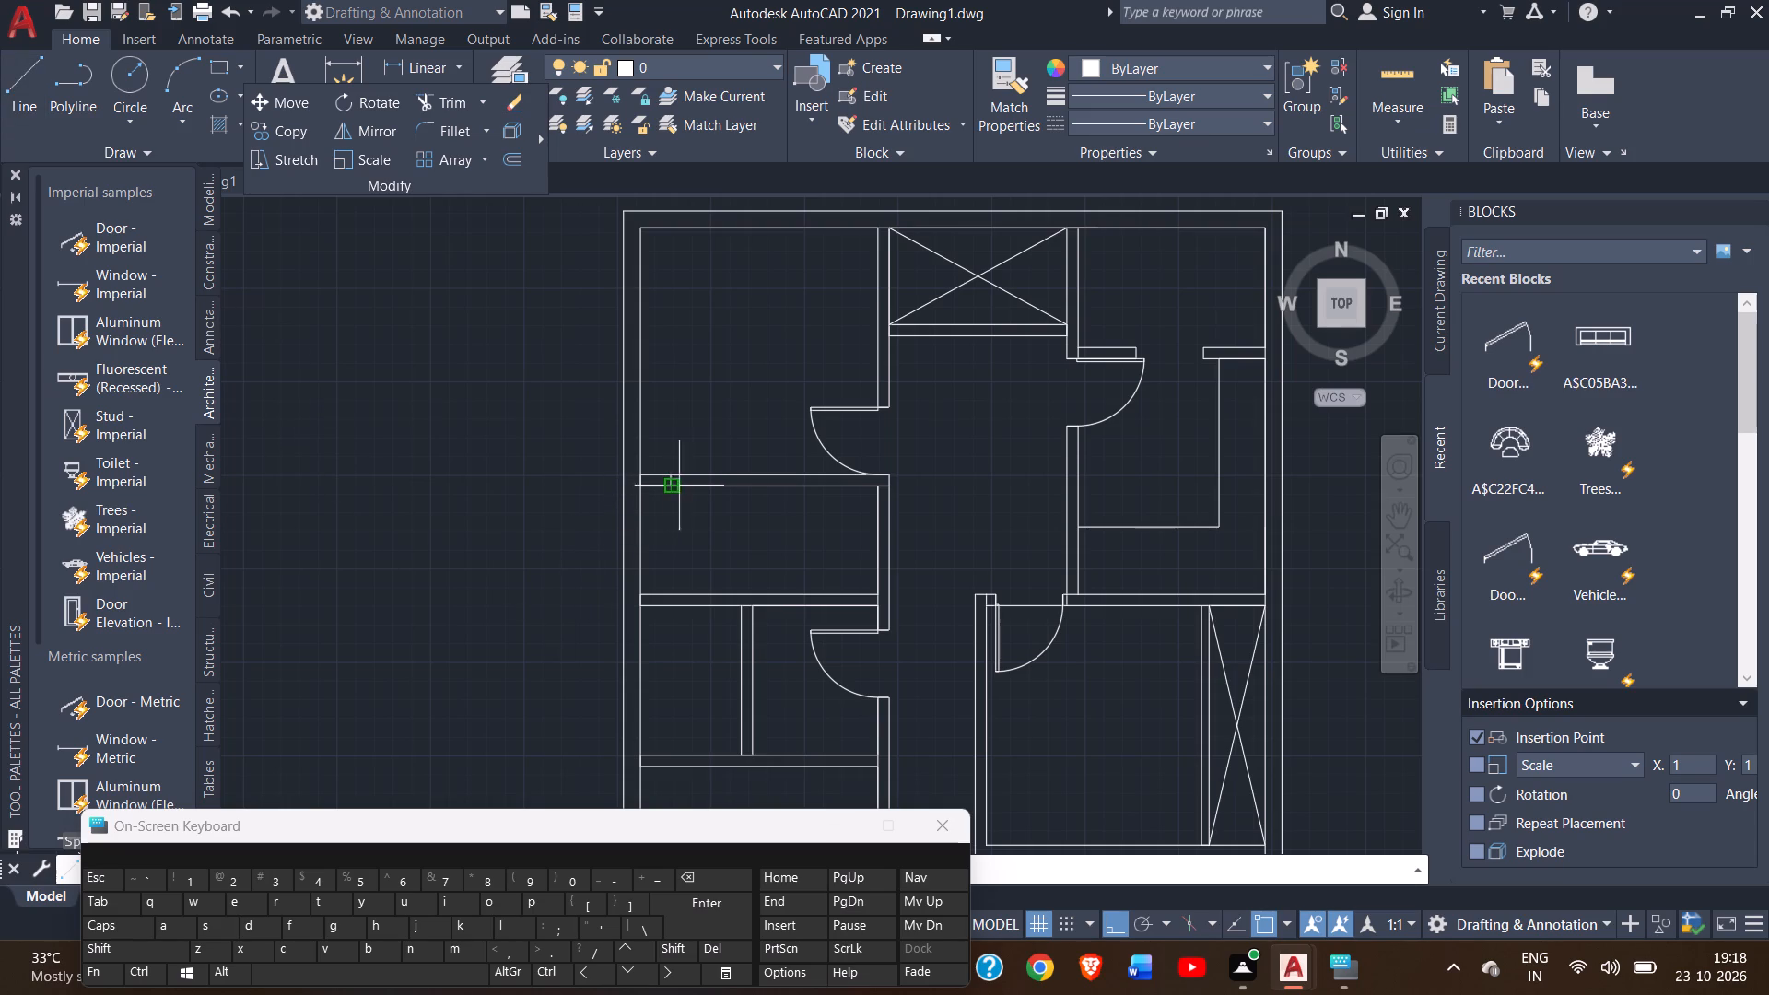
{"action": "type", "text": "3'"}
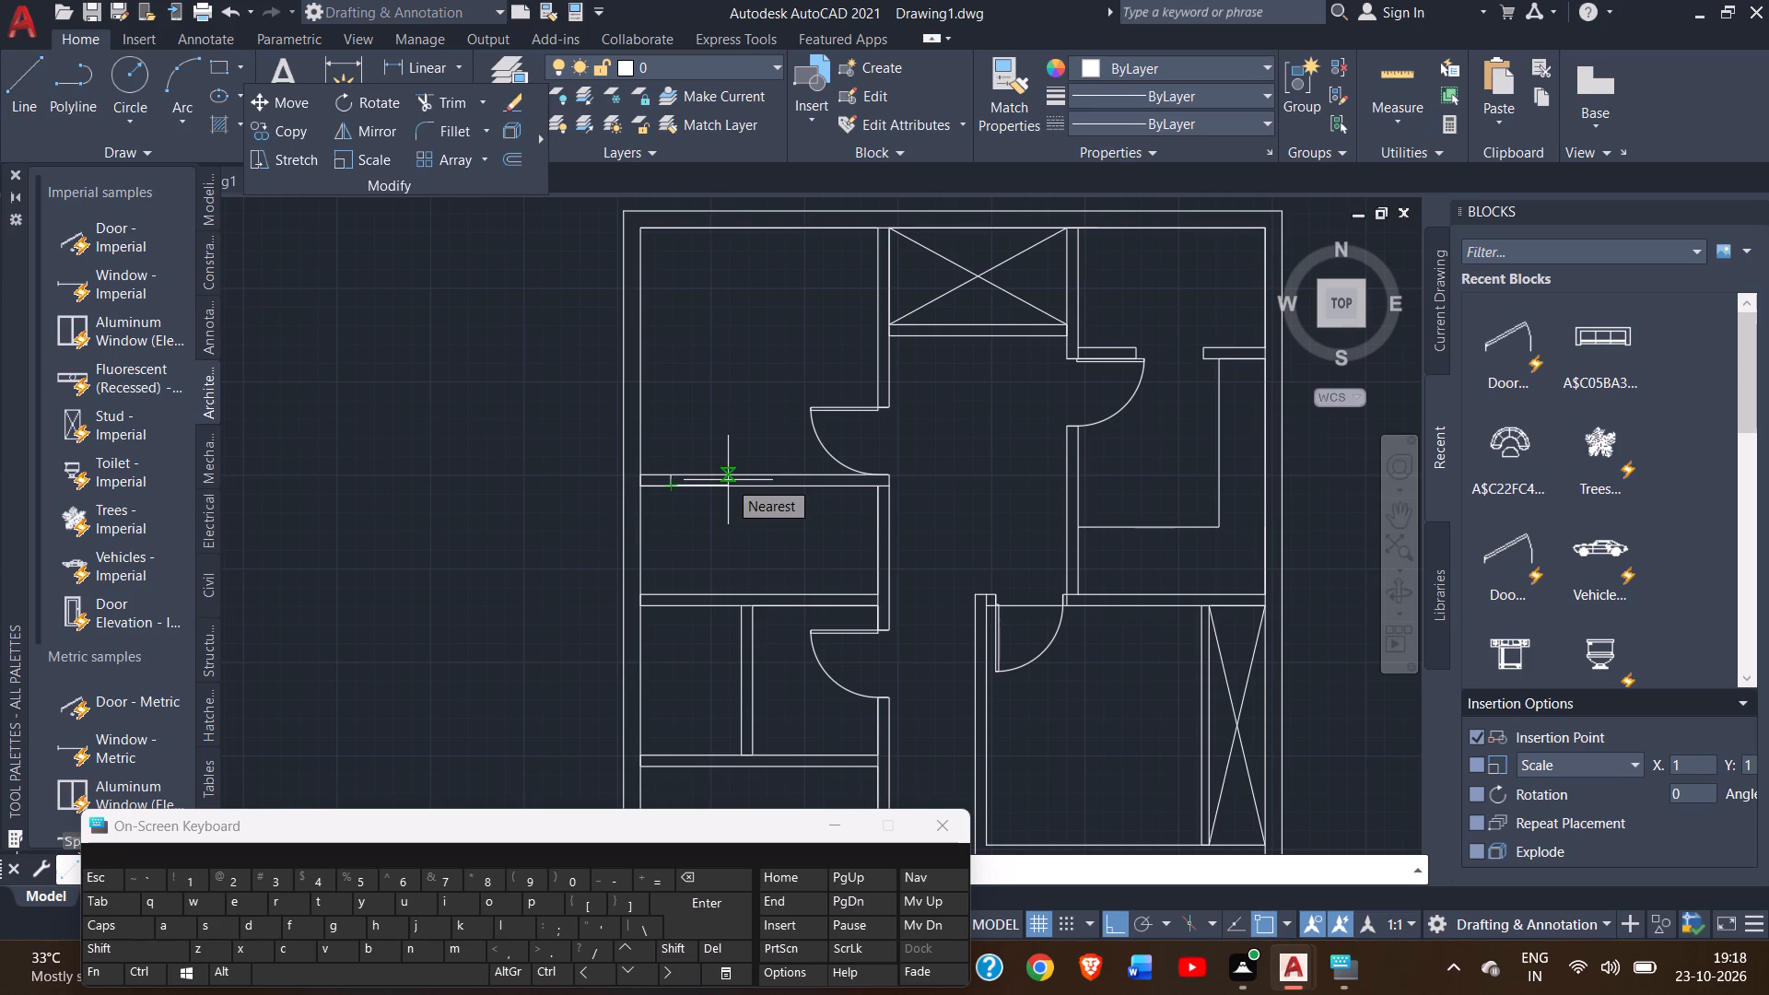
{"action": "key", "text": "Return"}
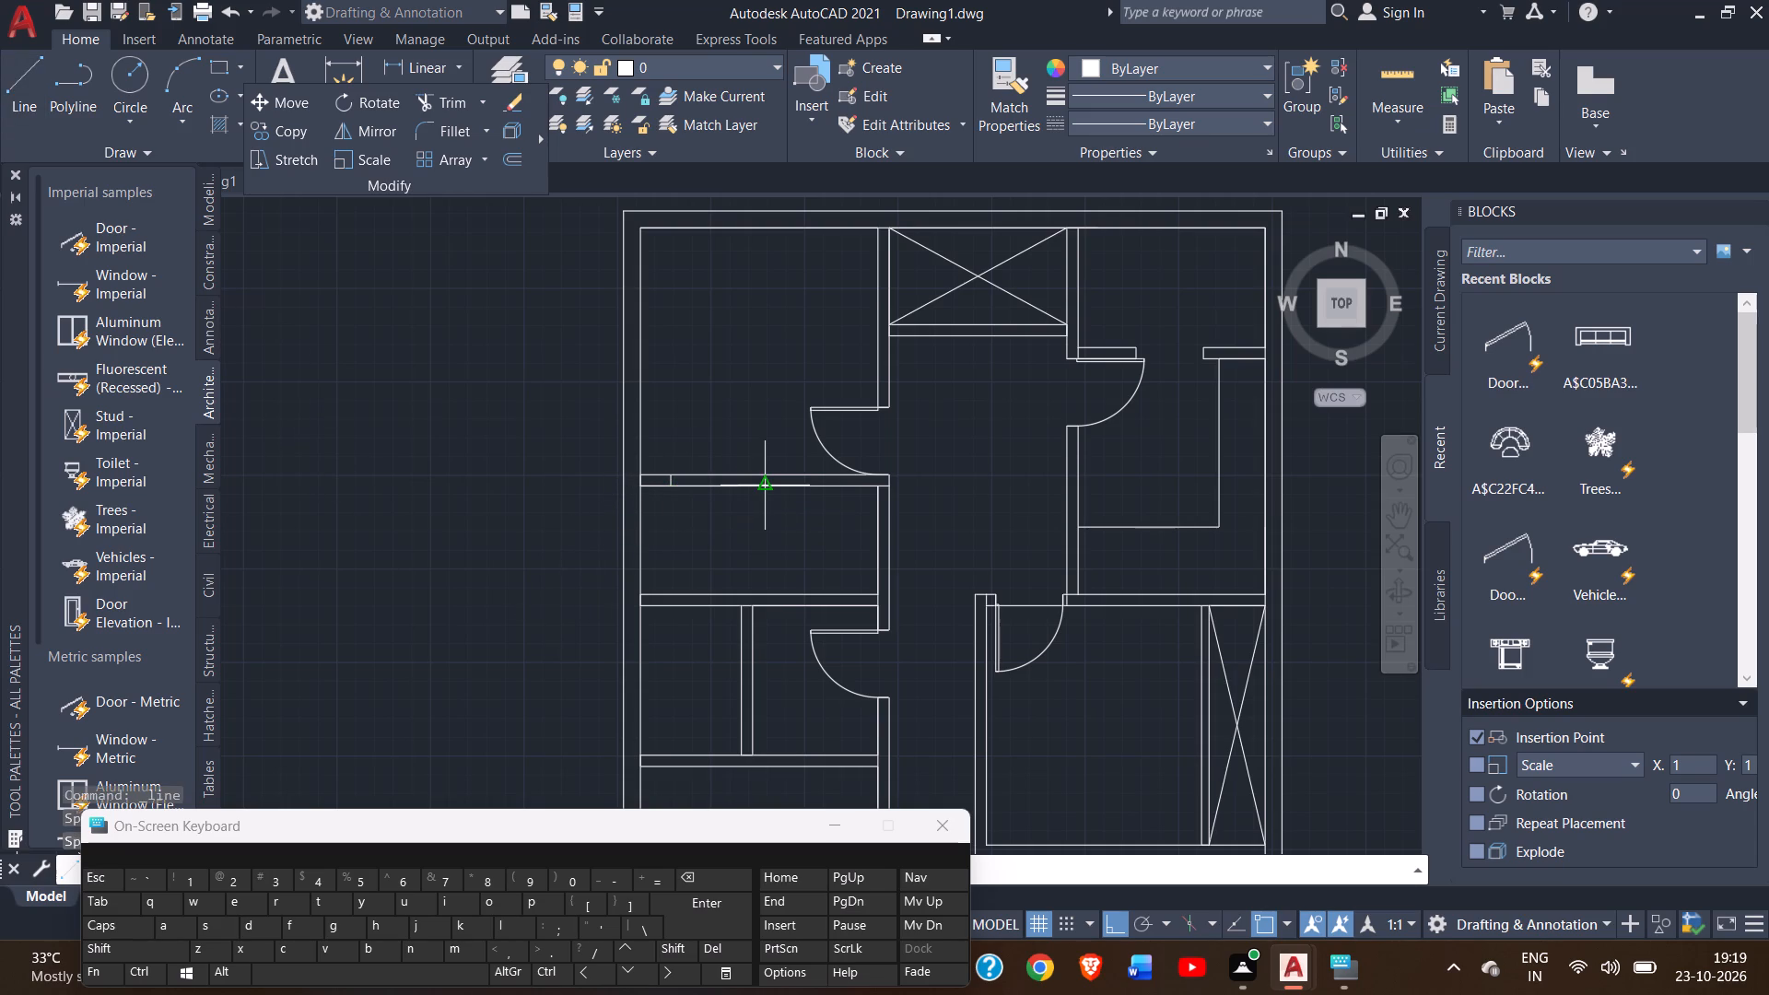
{"action": "scroll", "coordinate": [766, 480], "scroll_direction": "up", "scroll_amount": 3, "text": "ctrl"}
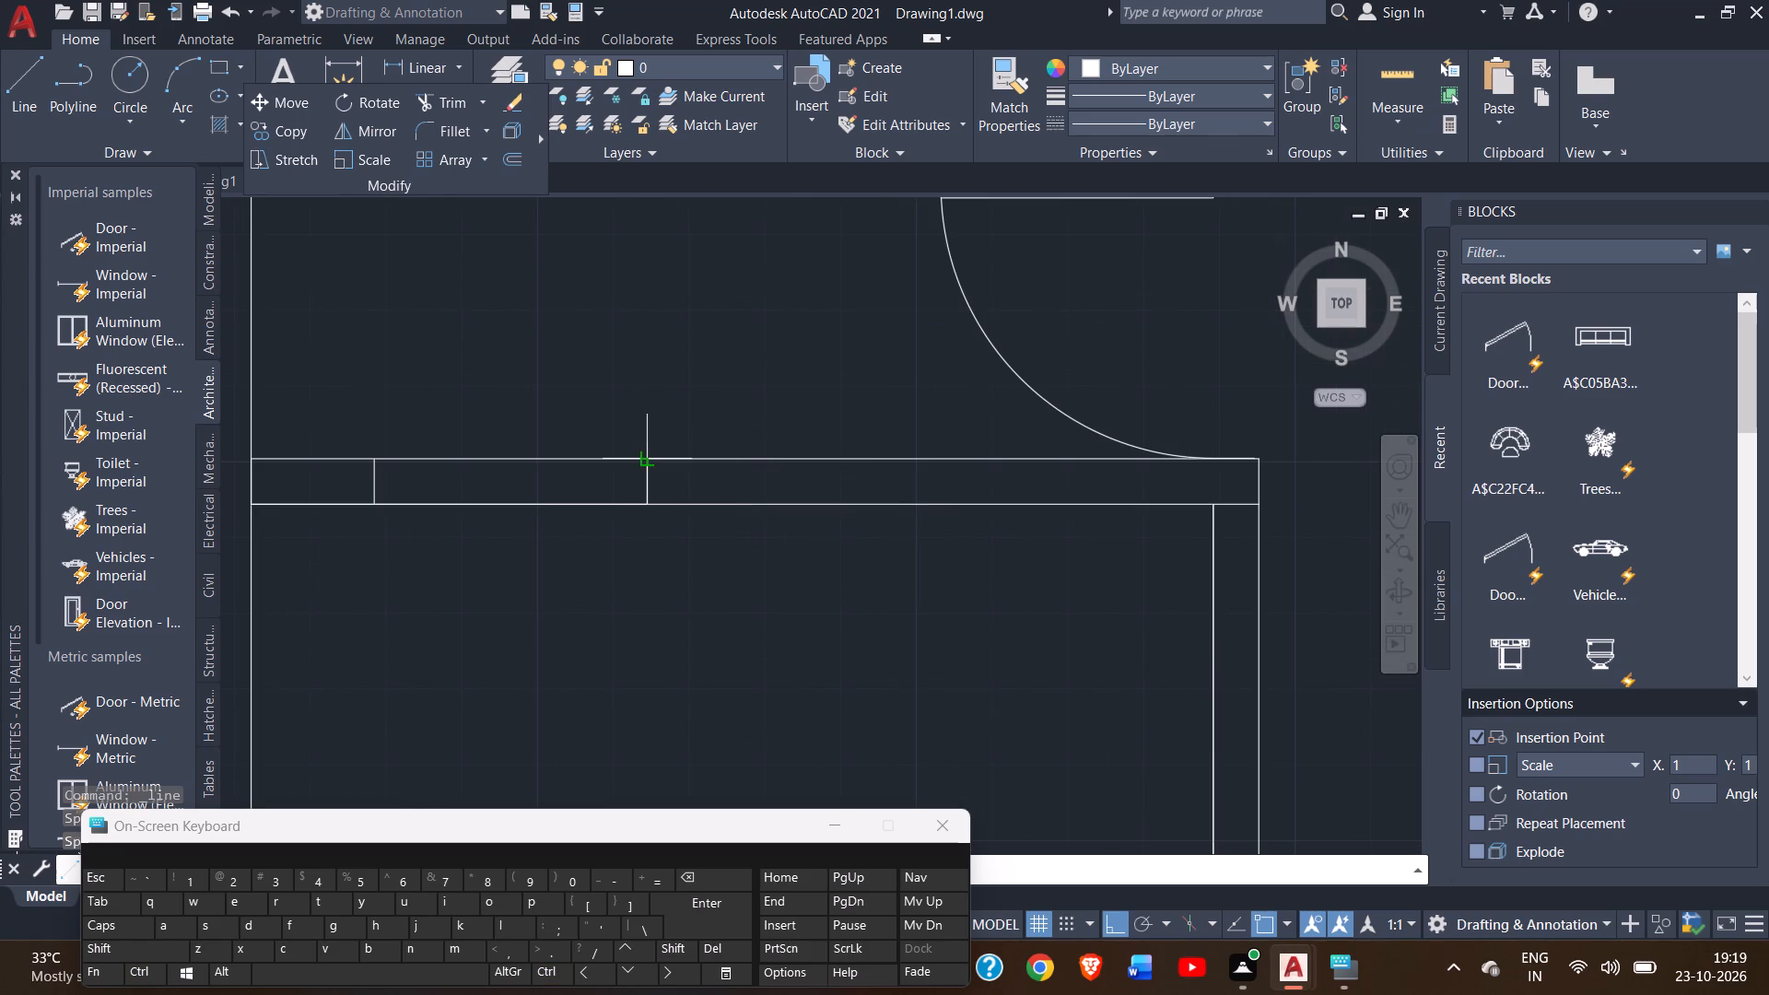
{"action": "left_click", "coordinate": [640, 459]}
{"action": "right_click", "coordinate": [626, 428]}
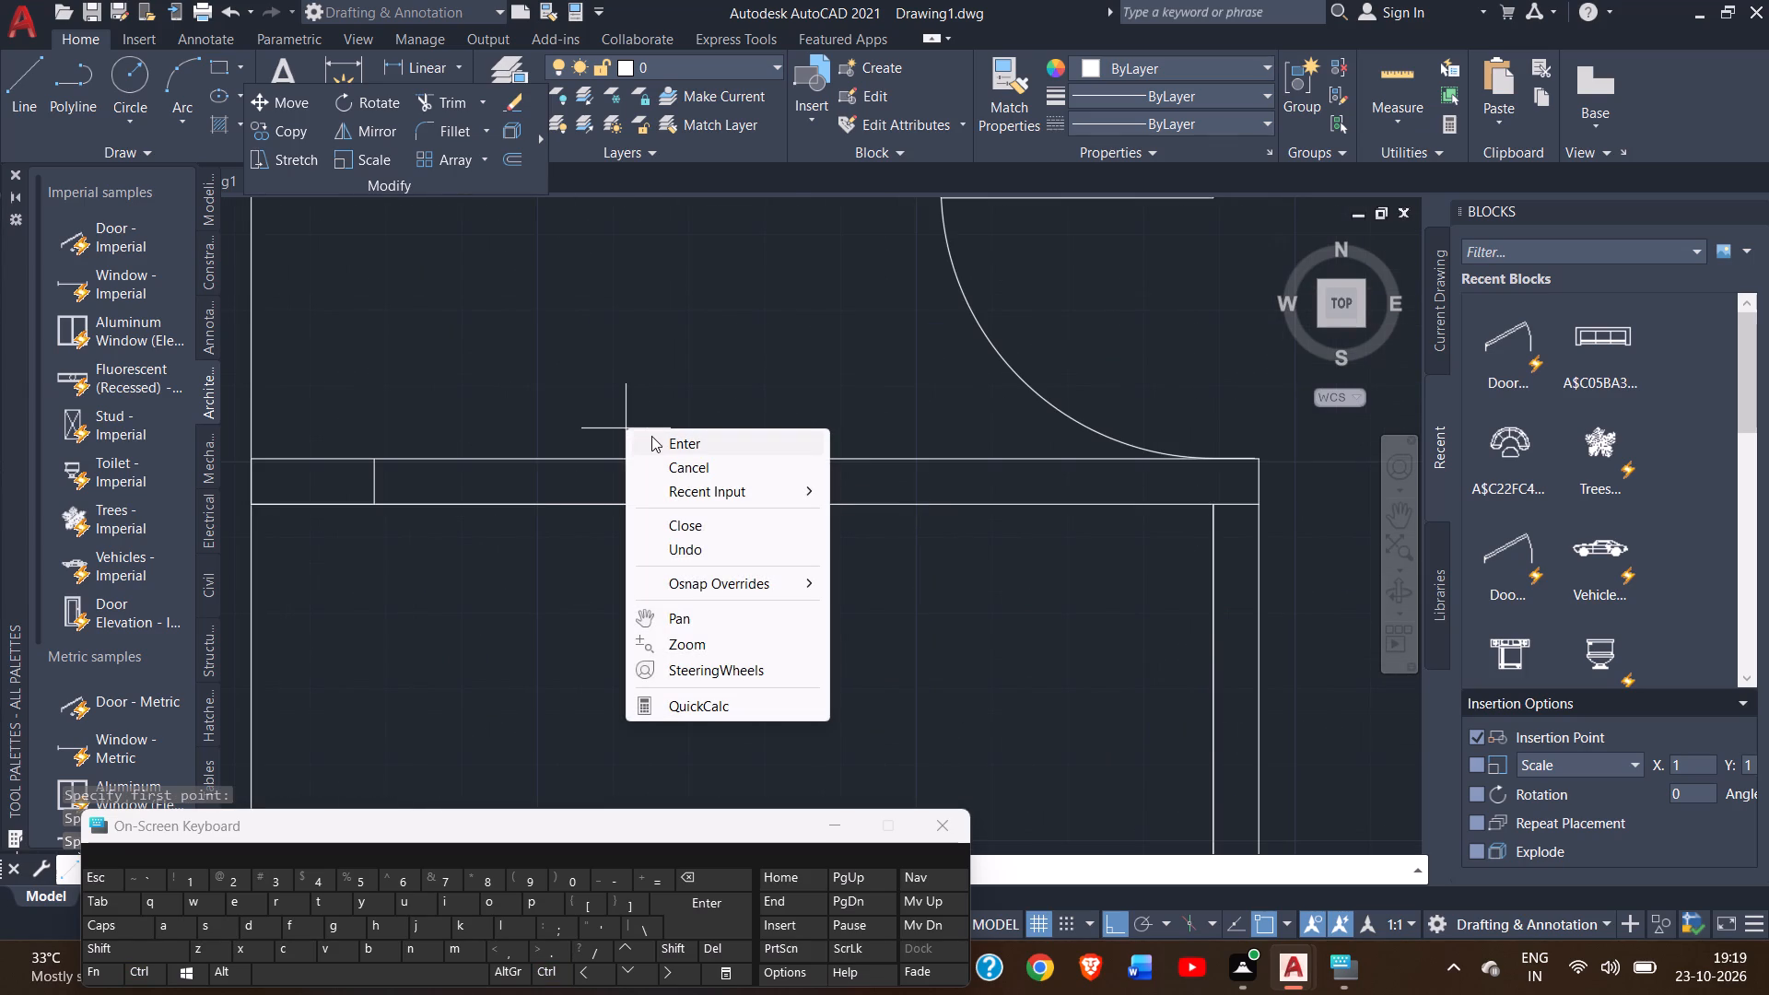
{"action": "left_click", "coordinate": [651, 436]}
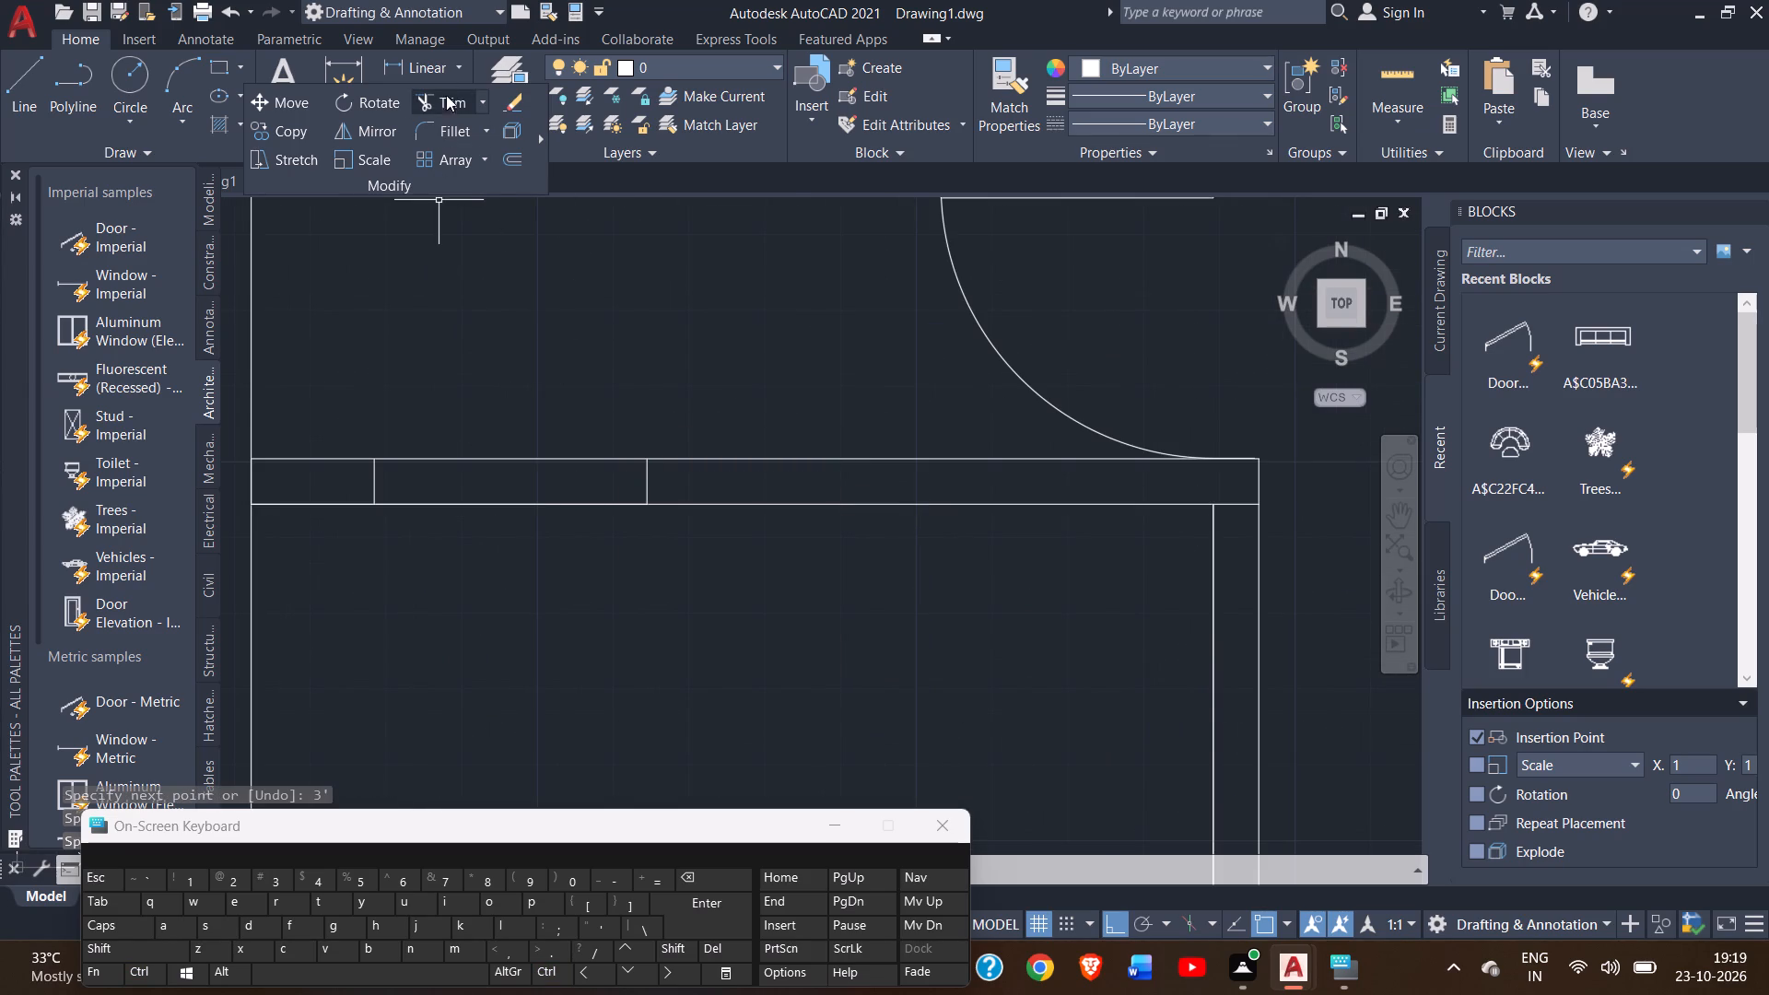
Trim both wall lines between the two jamb lines to open a 3' doorway.
{"action": "left_click", "coordinate": [445, 103]}
{"action": "left_click_drag", "start_coordinate": [480, 414], "coordinate": [501, 566]}
{"action": "left_click", "coordinate": [501, 566]}
{"action": "right_click", "coordinate": [501, 566]}
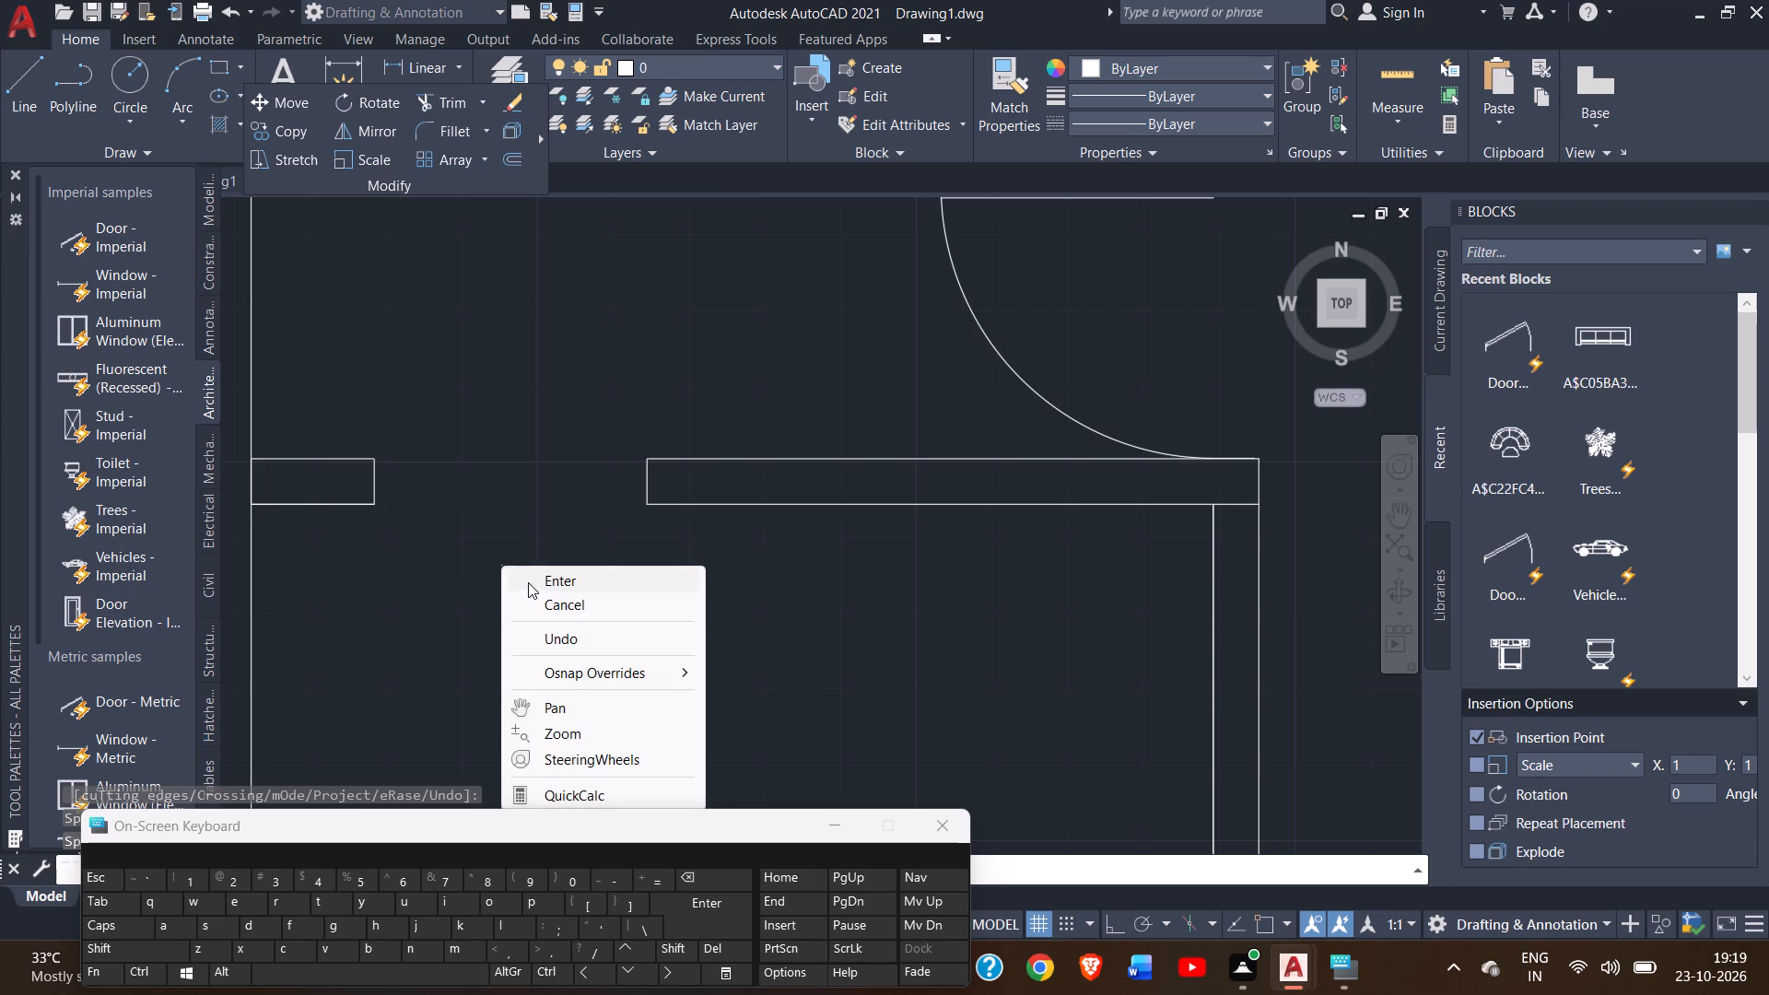
{"action": "left_click", "coordinate": [532, 584]}
Trim the wall line crossing the junction where this partition meets the hallway-side wall, so the walls join cleanly.
{"action": "scroll", "coordinate": [532, 584], "scroll_direction": "down", "scroll_amount": 2, "text": "ctrl"}
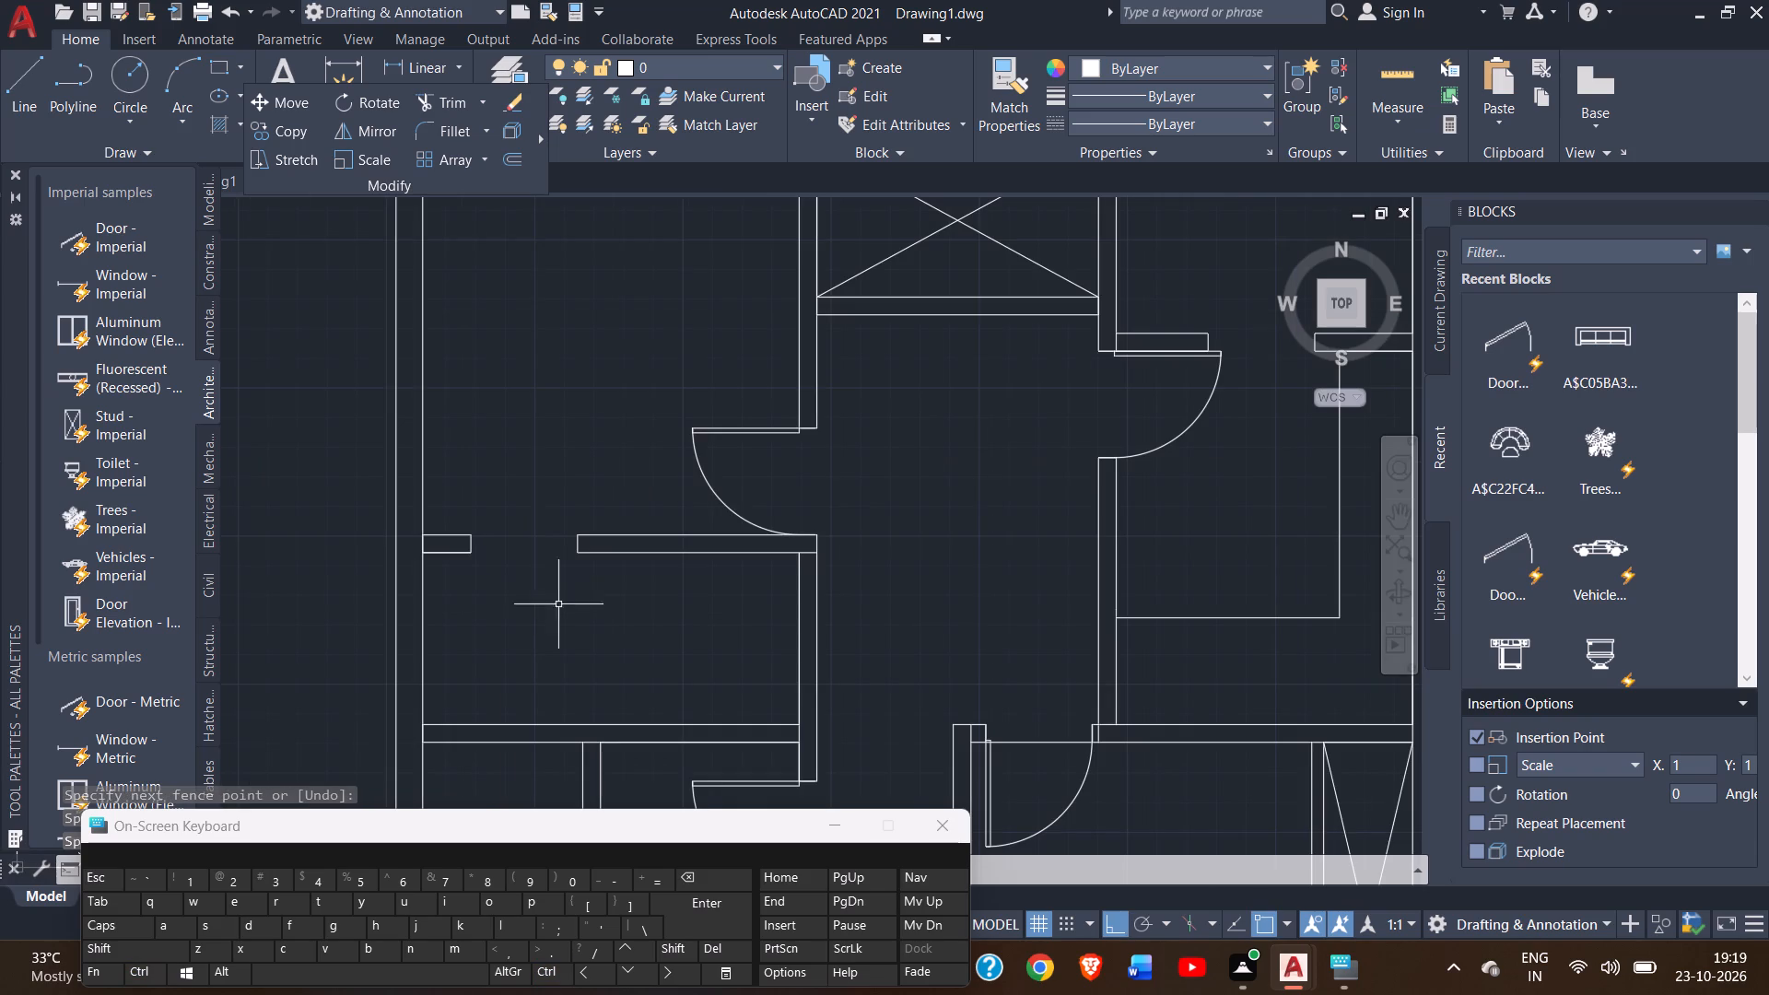
{"action": "left_click", "coordinate": [445, 96]}
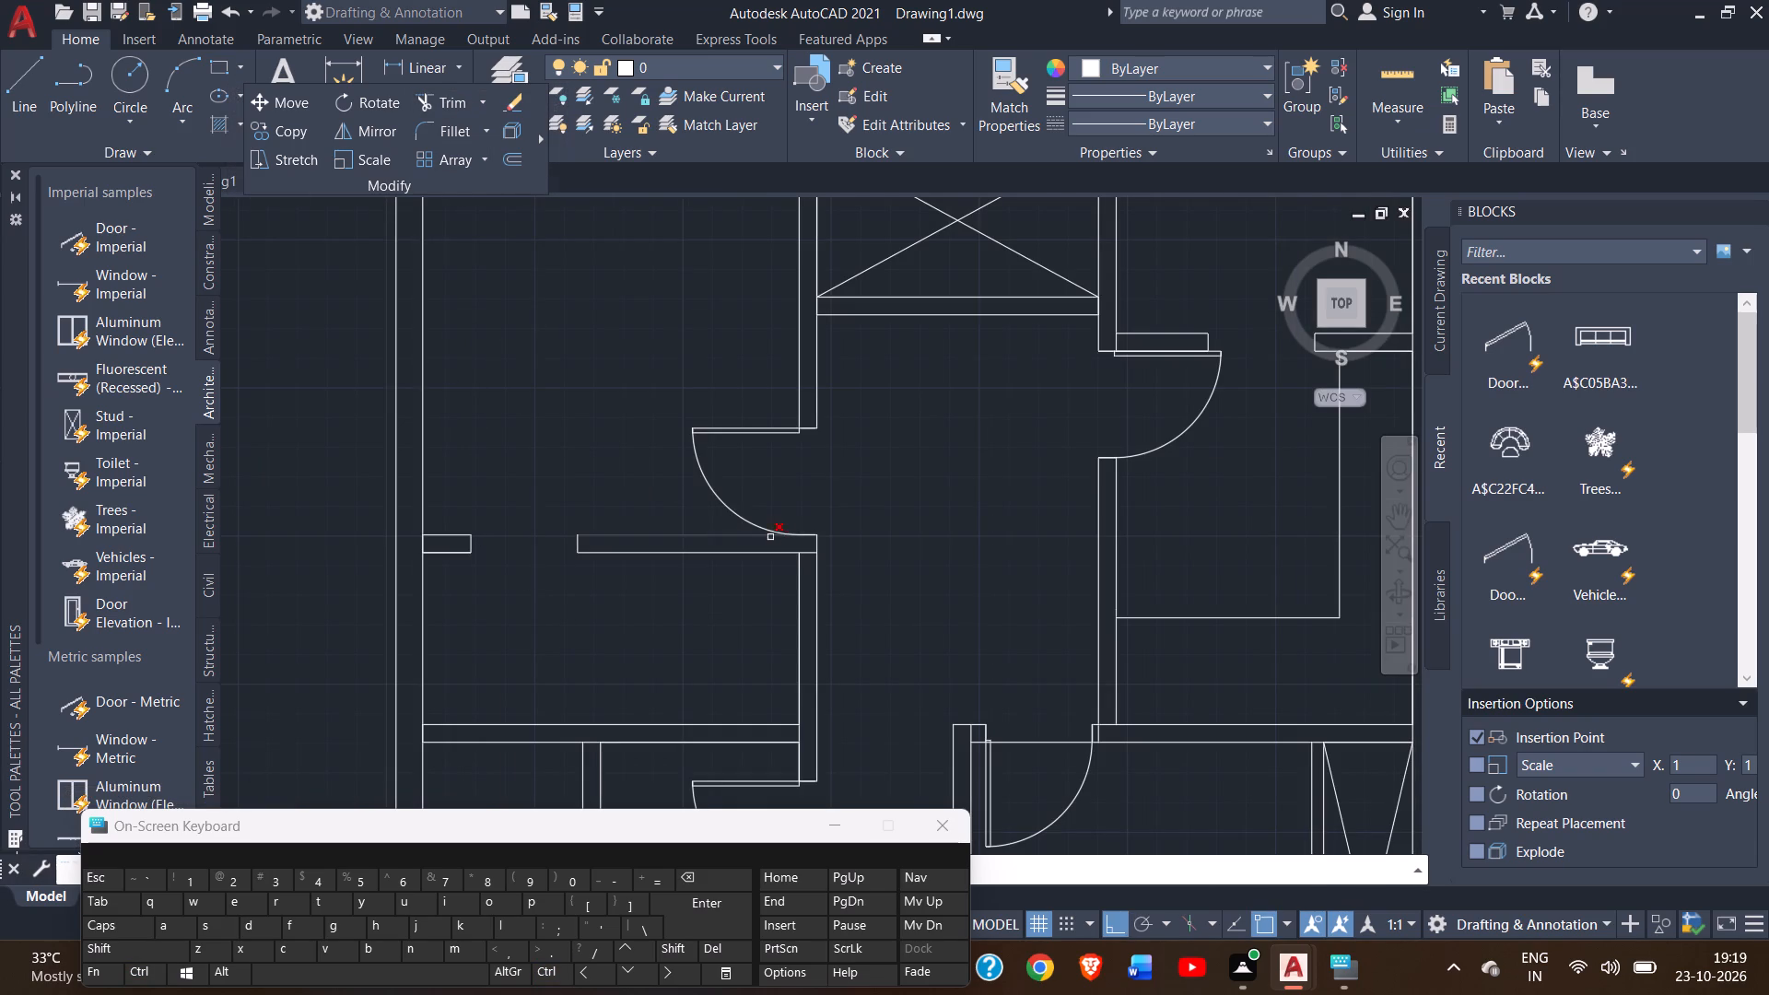
{"action": "scroll", "coordinate": [786, 544], "scroll_direction": "up", "scroll_amount": 5, "text": "ctrl"}
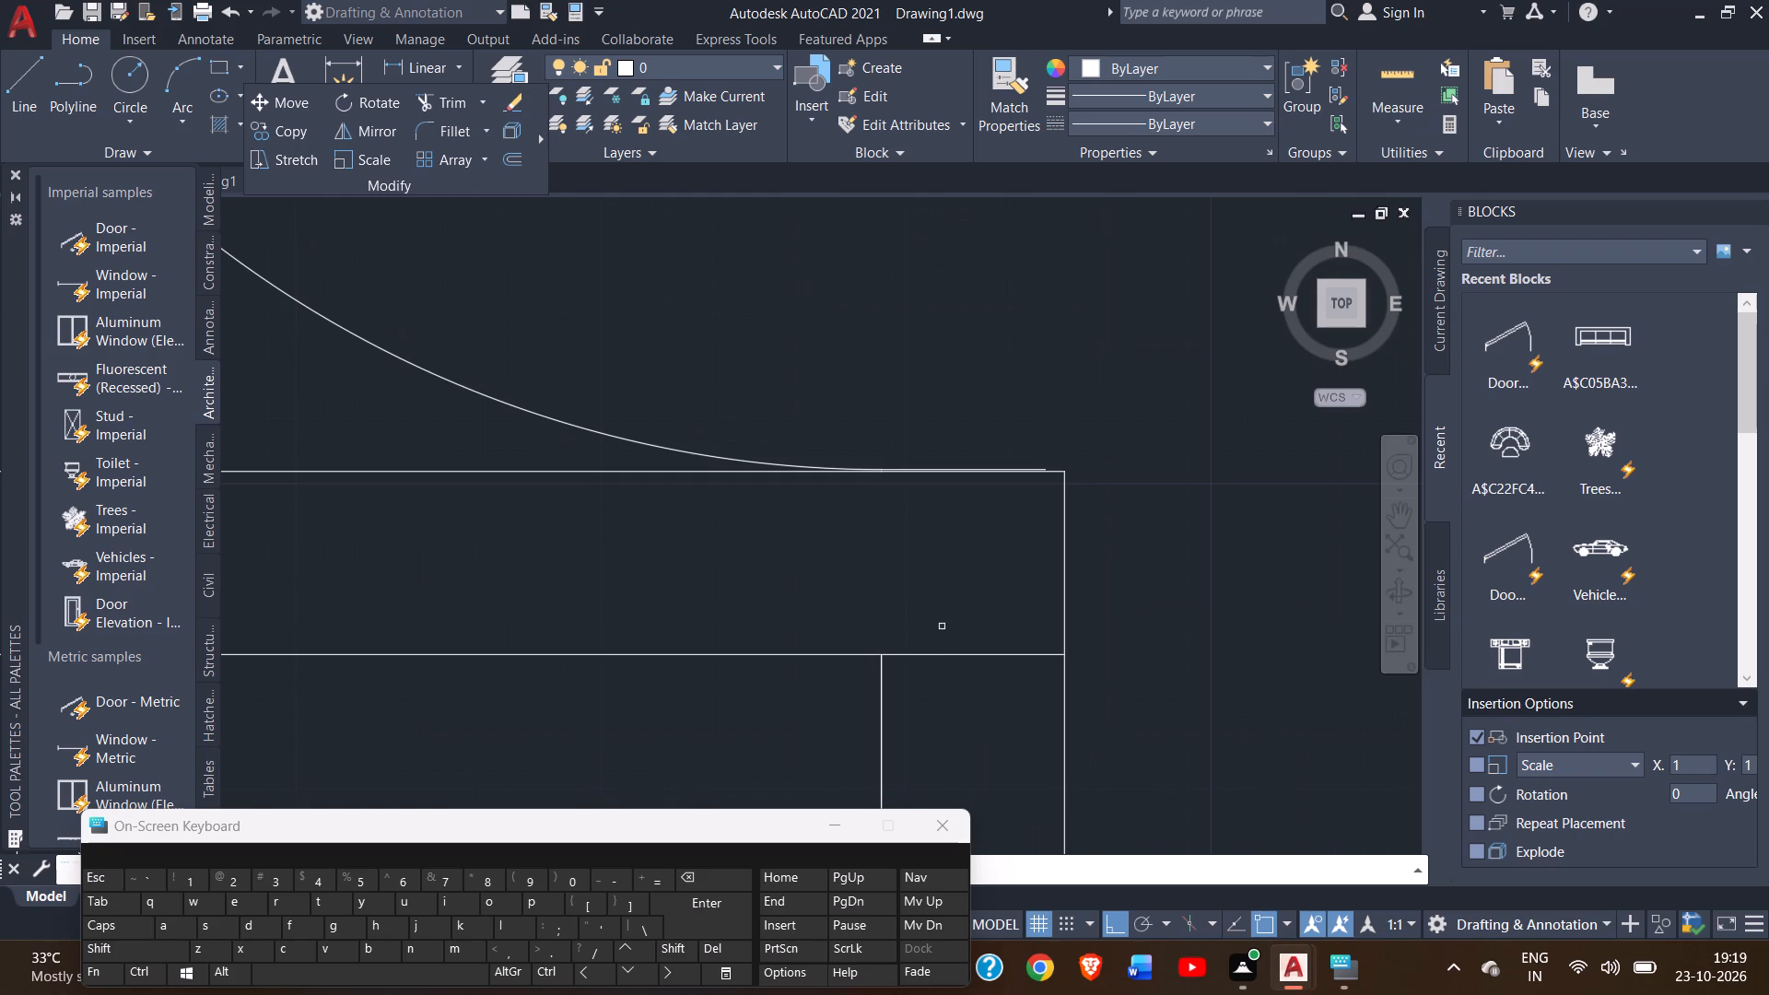
{"action": "left_click_drag", "start_coordinate": [942, 626], "coordinate": [949, 696]}
{"action": "left_click", "coordinate": [949, 696]}
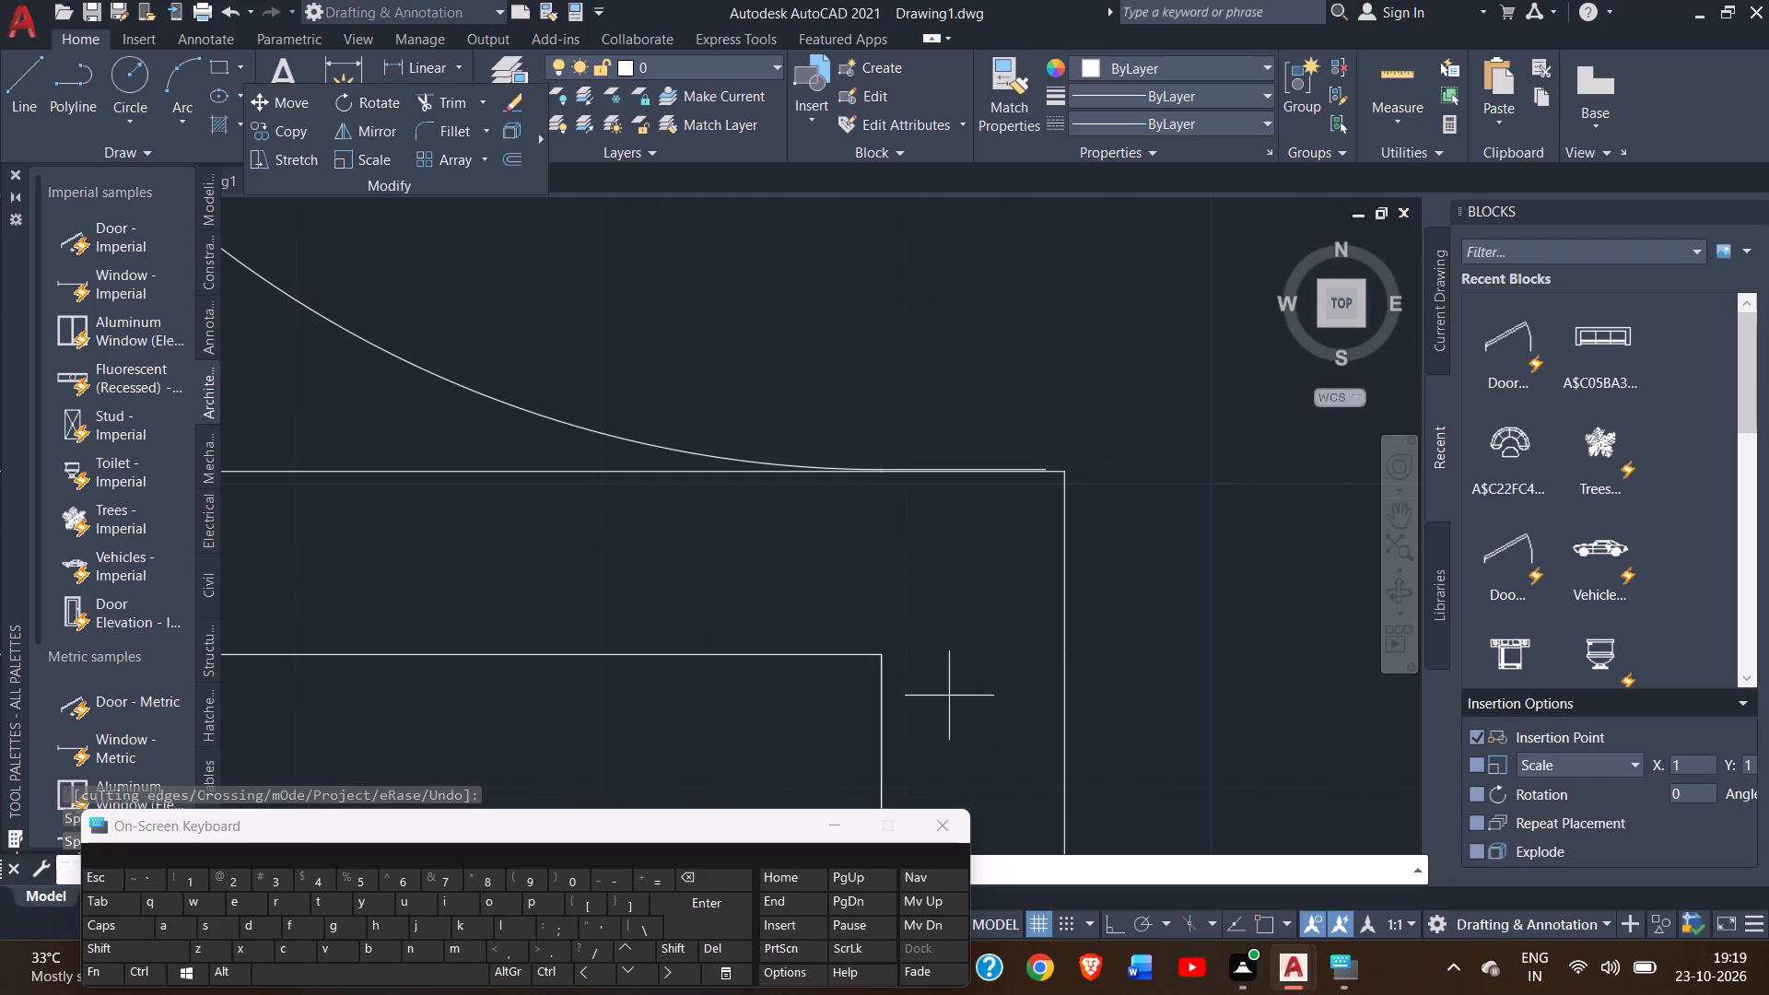
{"action": "scroll", "coordinate": [949, 696], "scroll_direction": "down", "scroll_amount": 5, "text": "ctrl"}
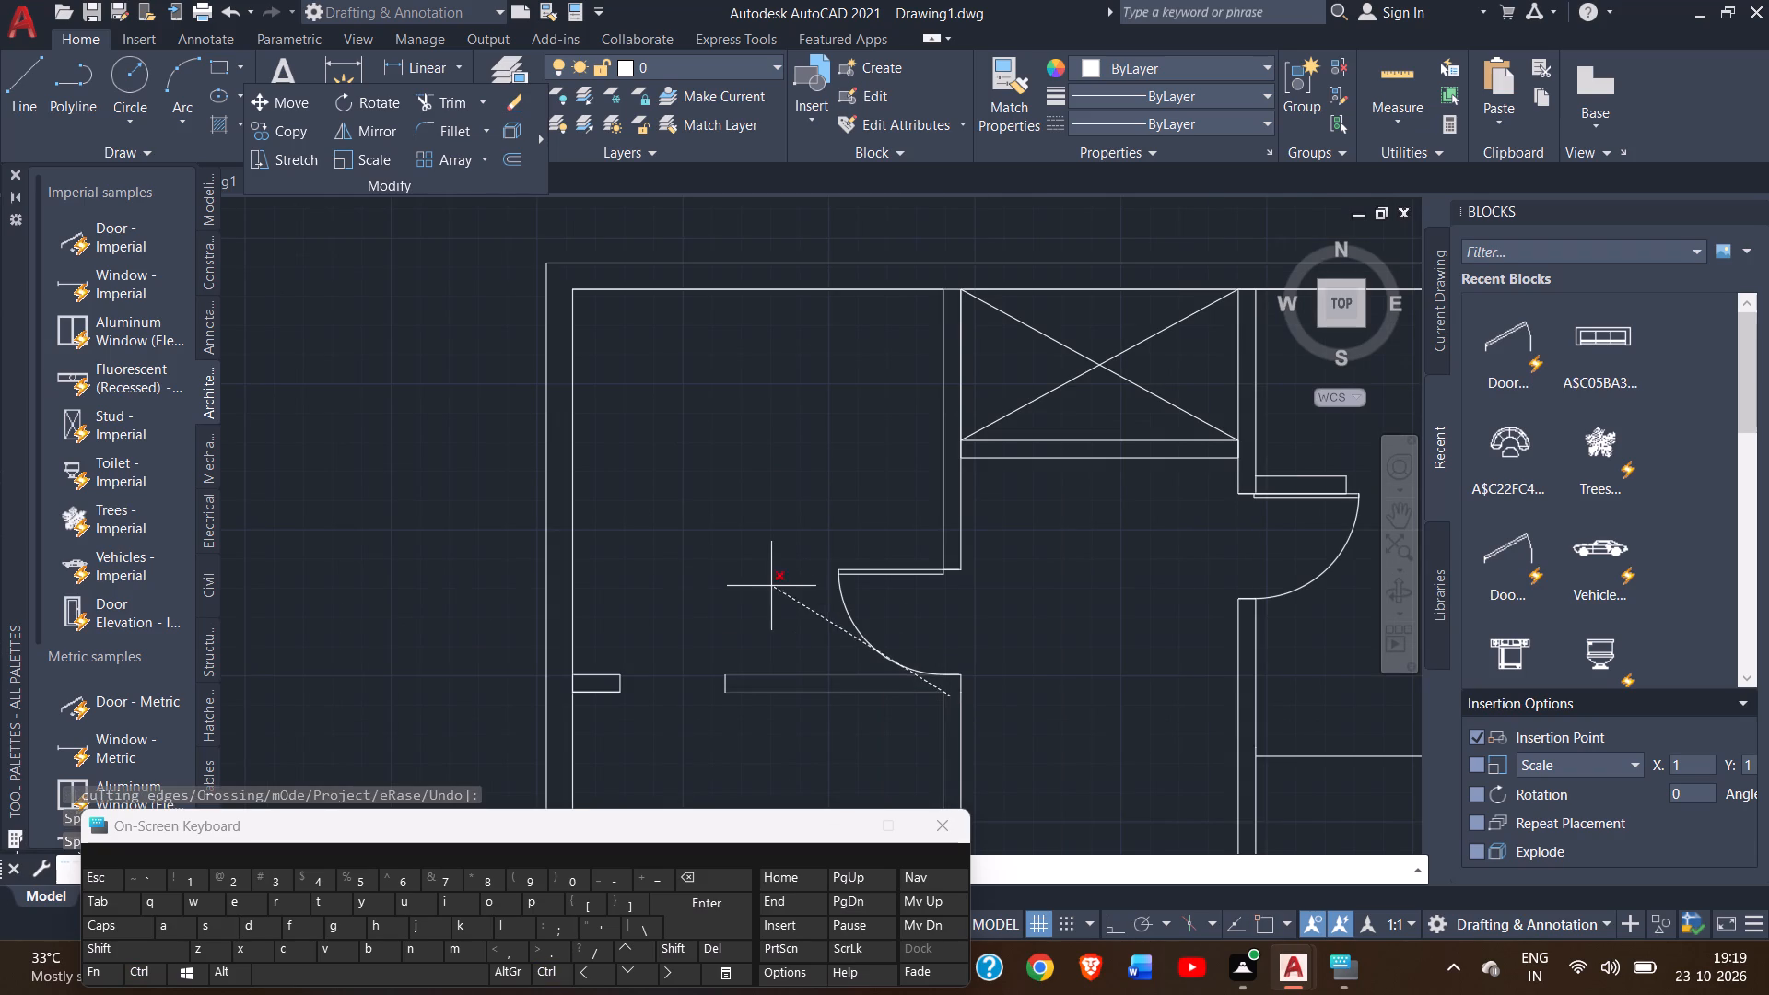
{"action": "left_click", "coordinate": [948, 705]}
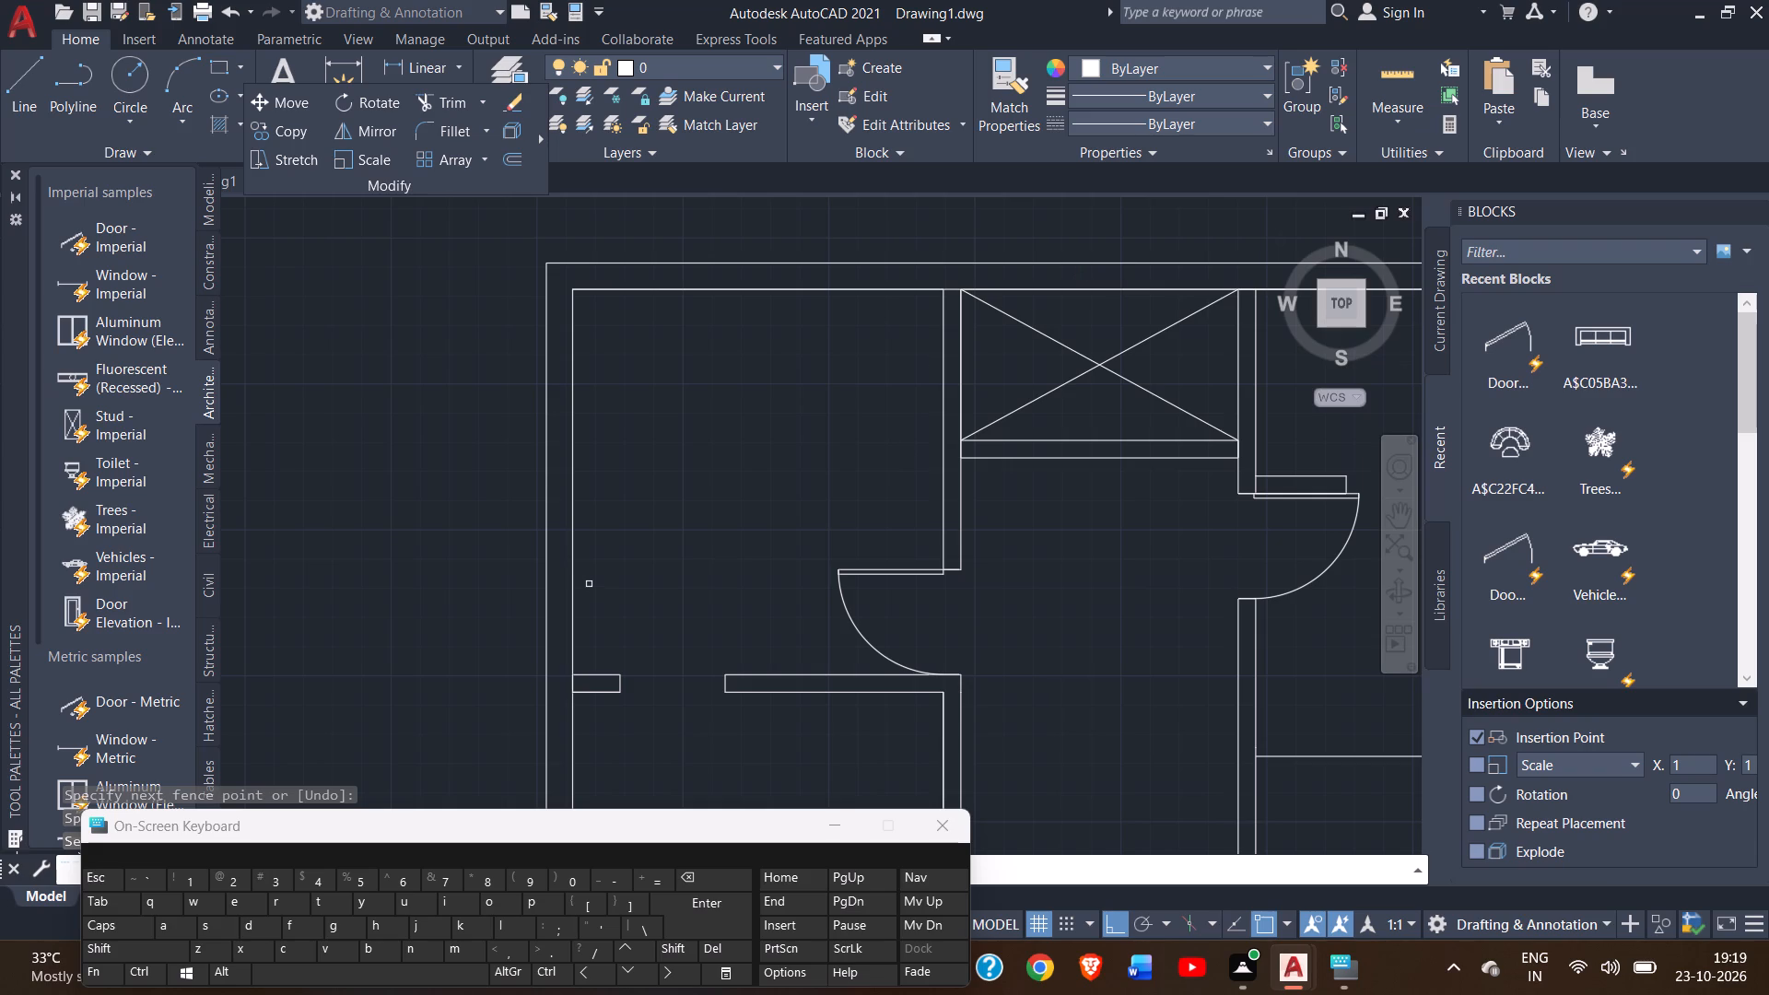
{"action": "right_click", "coordinate": [367, 638]}
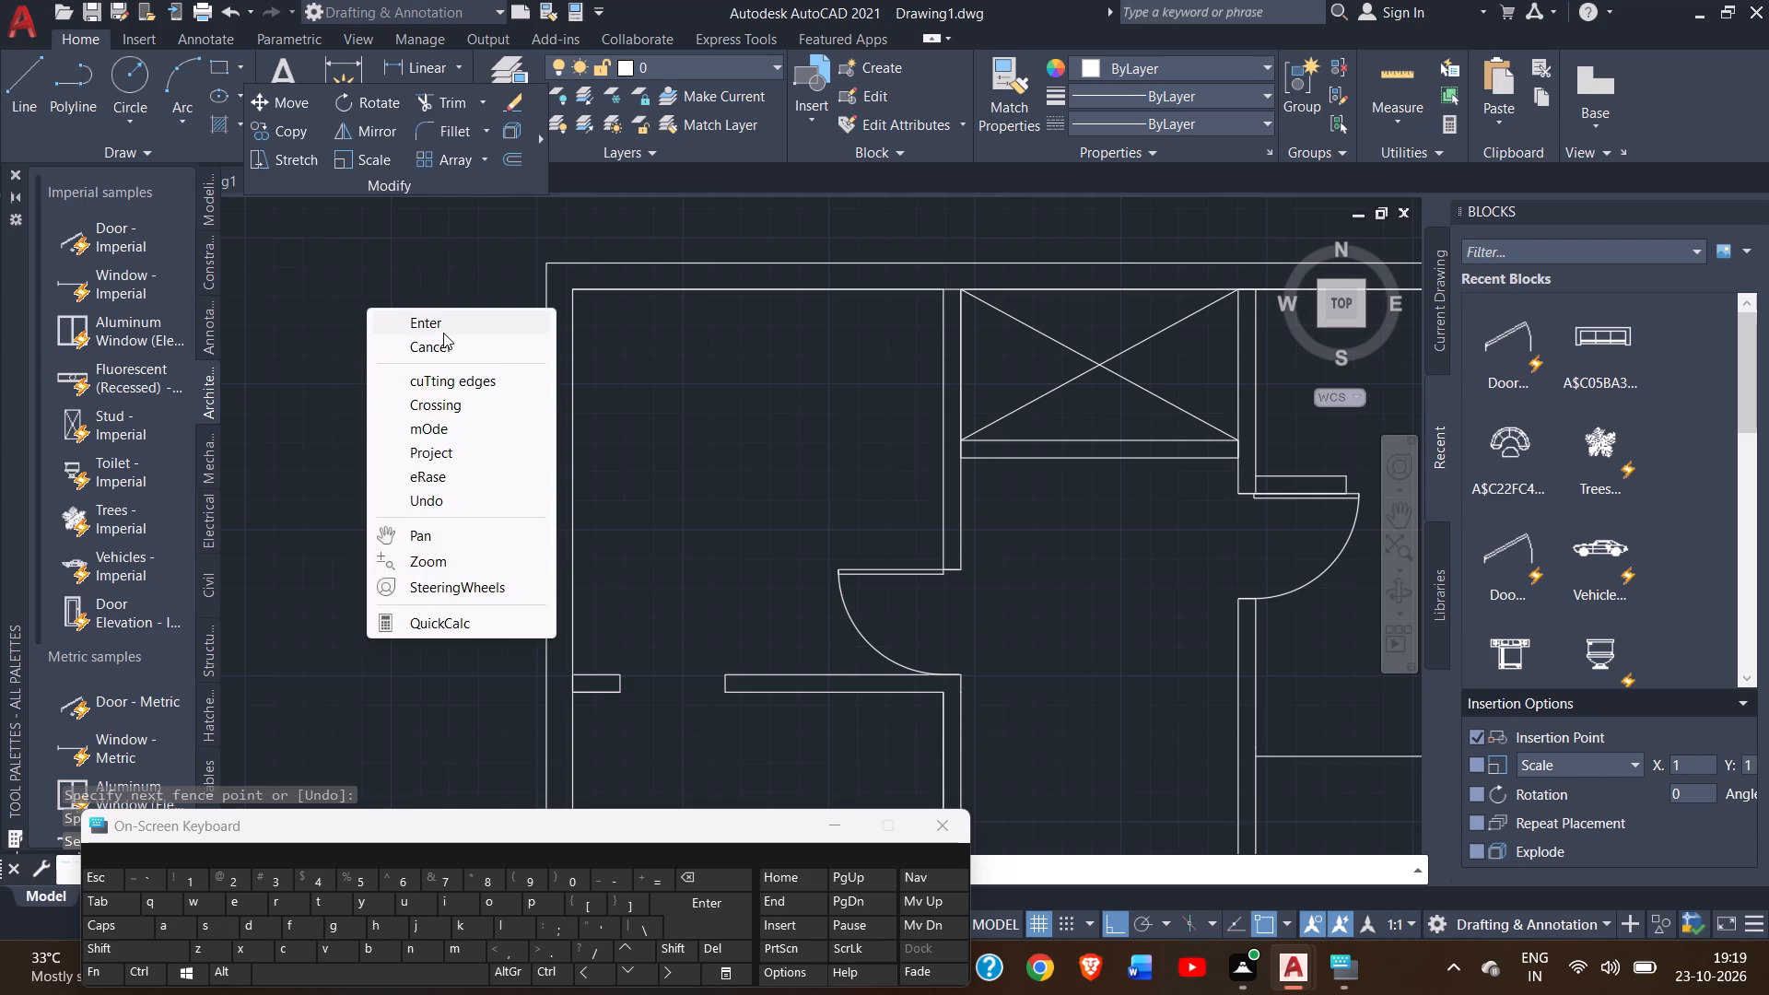
{"action": "left_click", "coordinate": [443, 333]}
Copy the door at the entrance of the room with the tall crossed closet to the outer-wall-side jamb of the new opening.
{"action": "scroll", "coordinate": [721, 516], "scroll_direction": "down", "scroll_amount": 2, "text": "ctrl"}
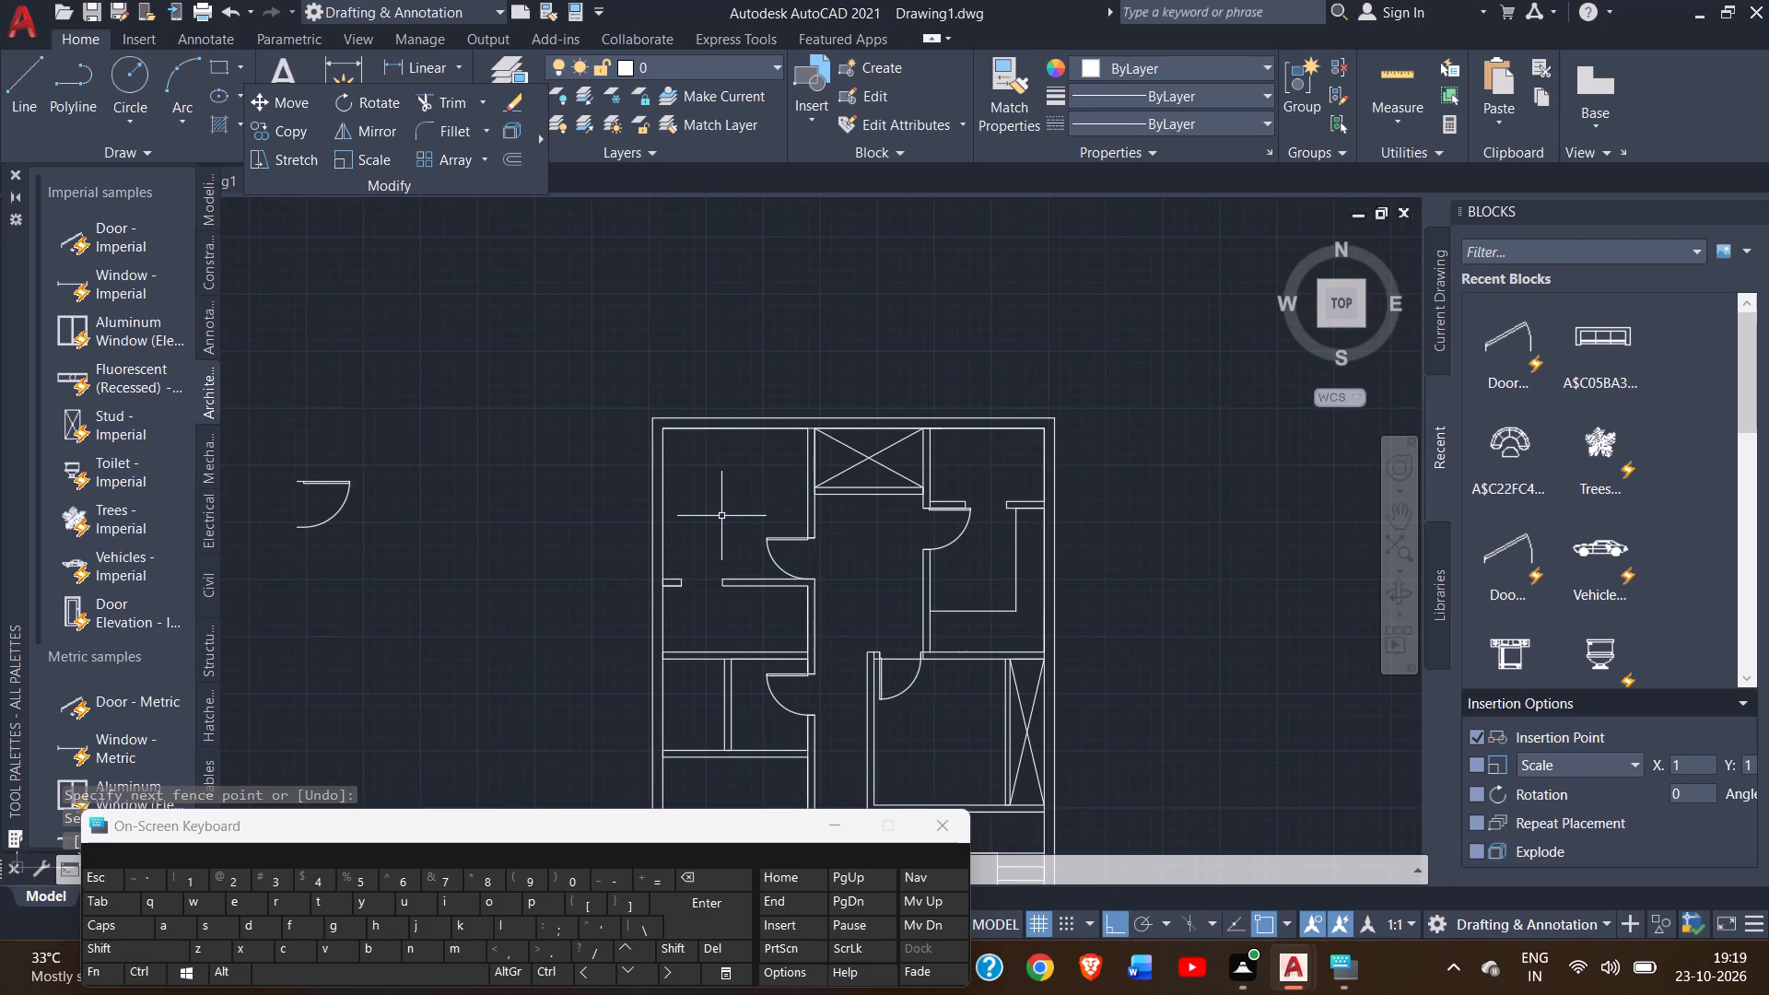
{"action": "left_click", "coordinate": [889, 696]}
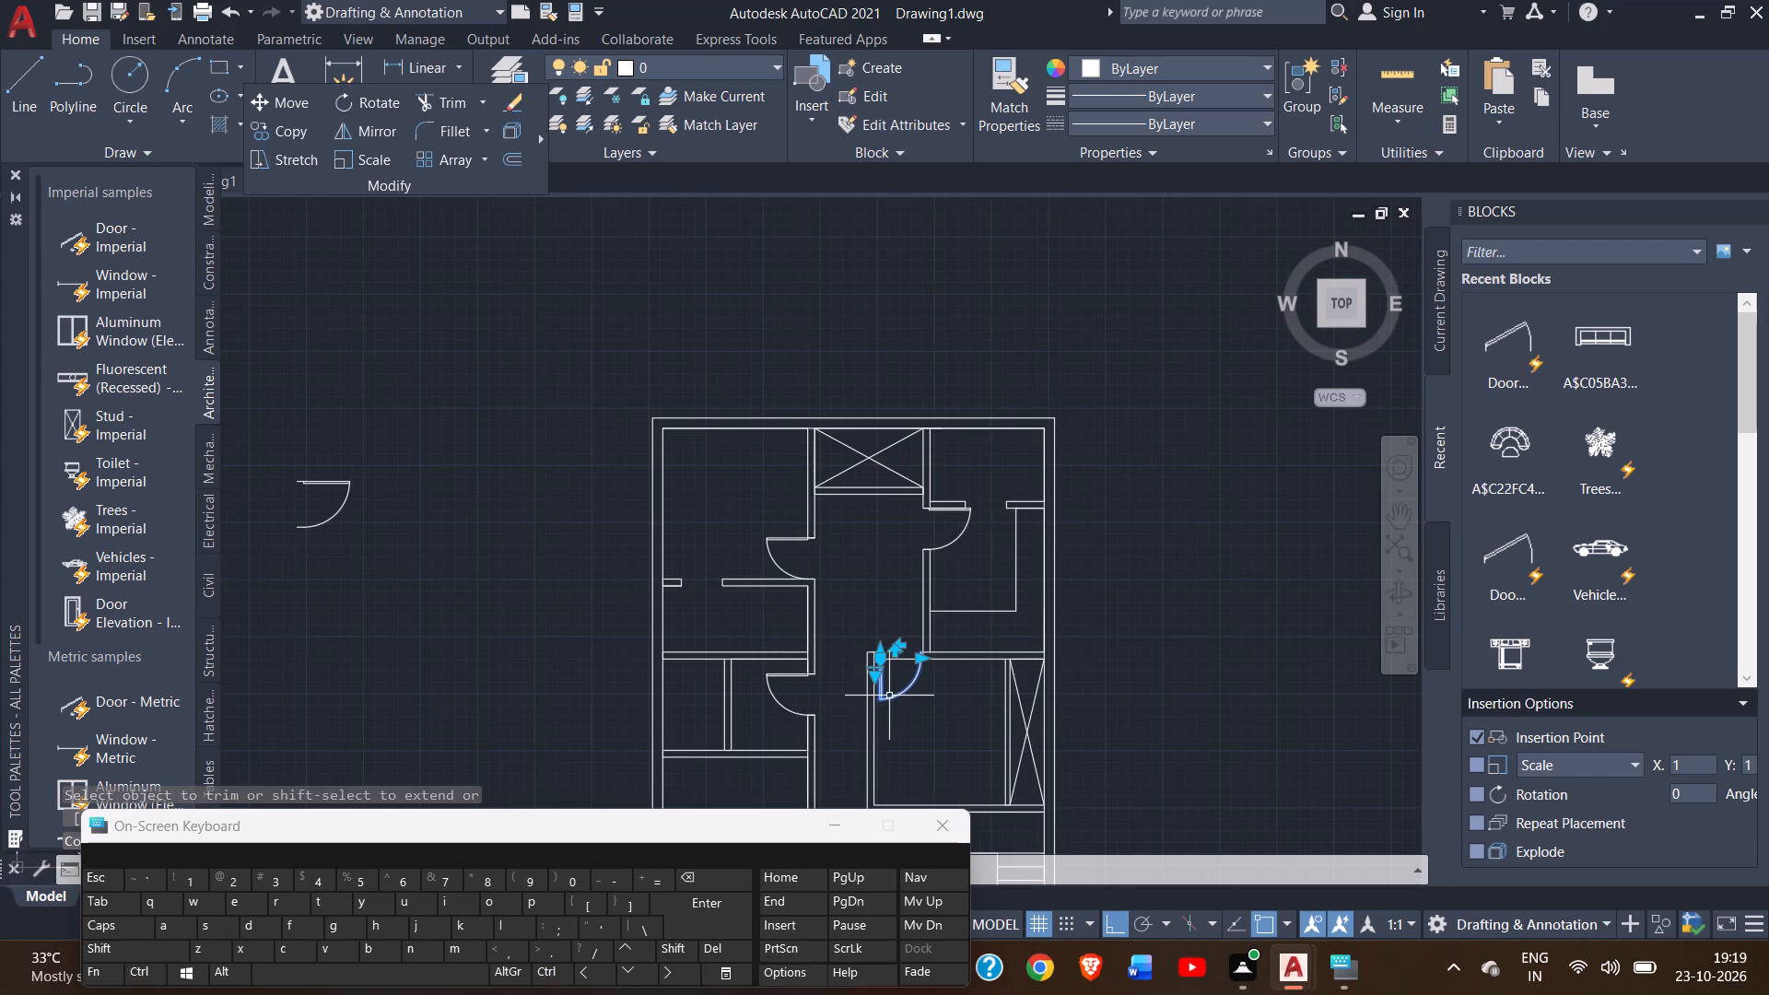
{"action": "left_click", "coordinate": [279, 135]}
{"action": "scroll", "coordinate": [844, 644], "scroll_direction": "up", "scroll_amount": 1, "text": "ctrl"}
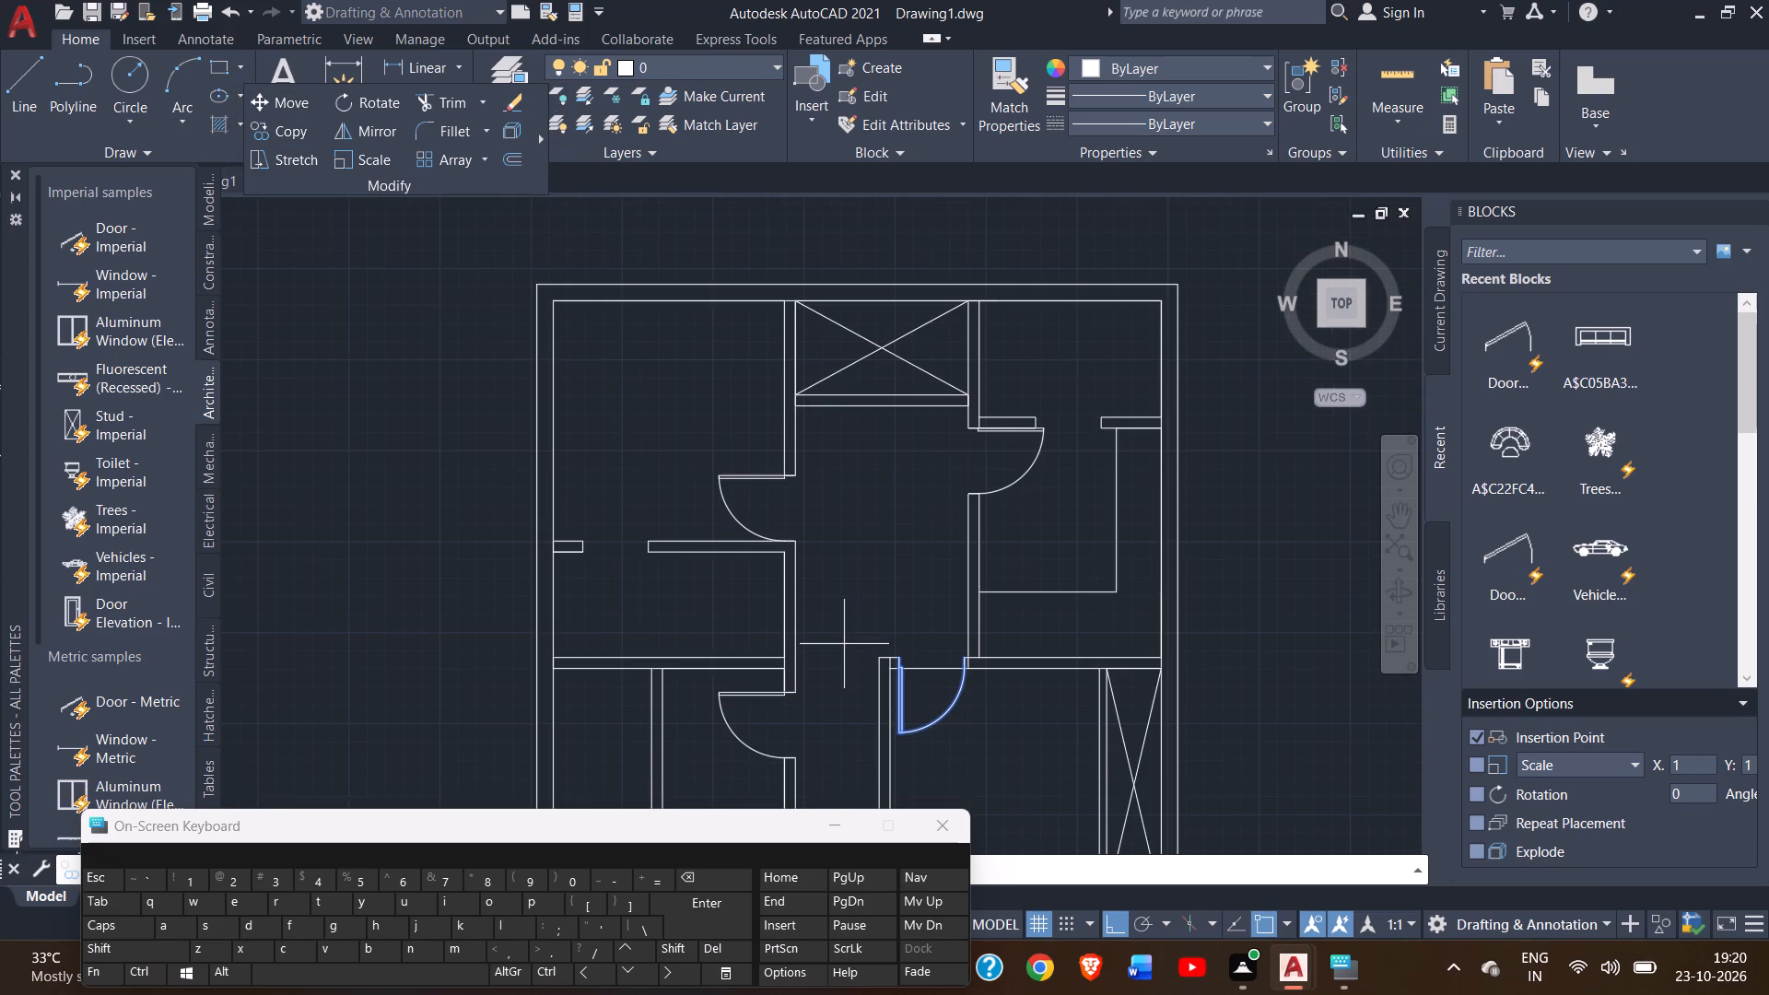
{"action": "left_click", "coordinate": [904, 661]}
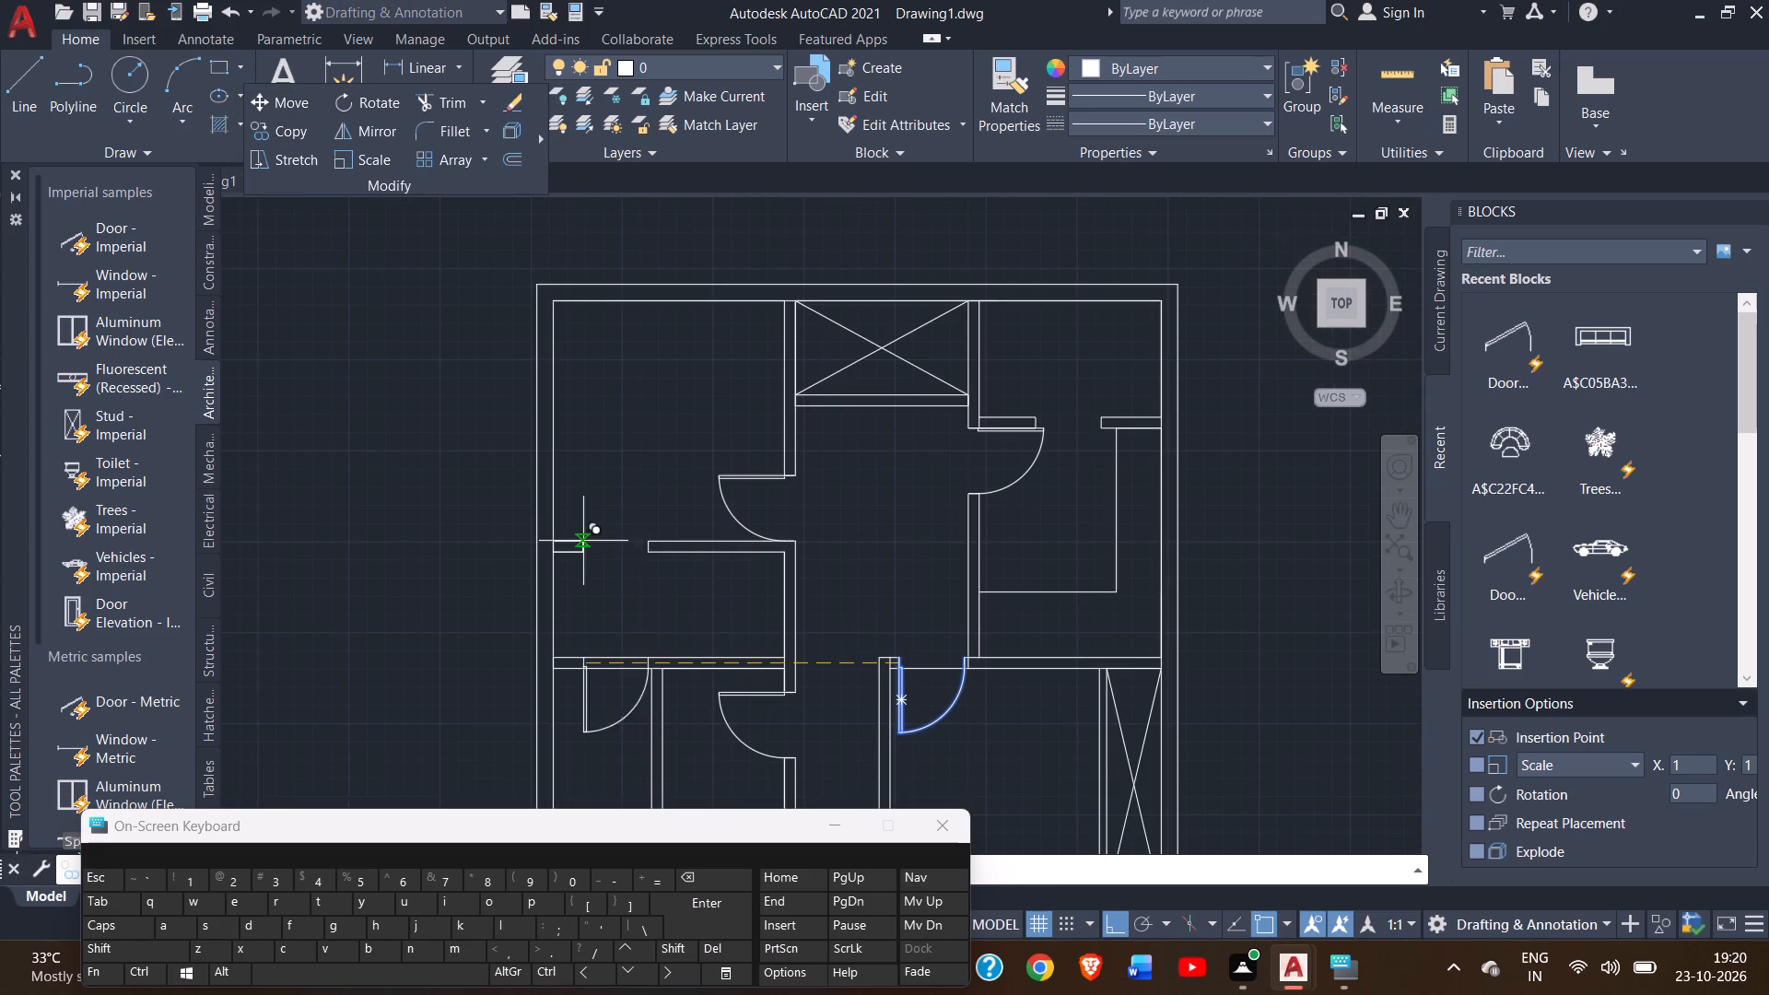
{"action": "left_click", "coordinate": [583, 537]}
{"action": "right_click", "coordinate": [592, 458]}
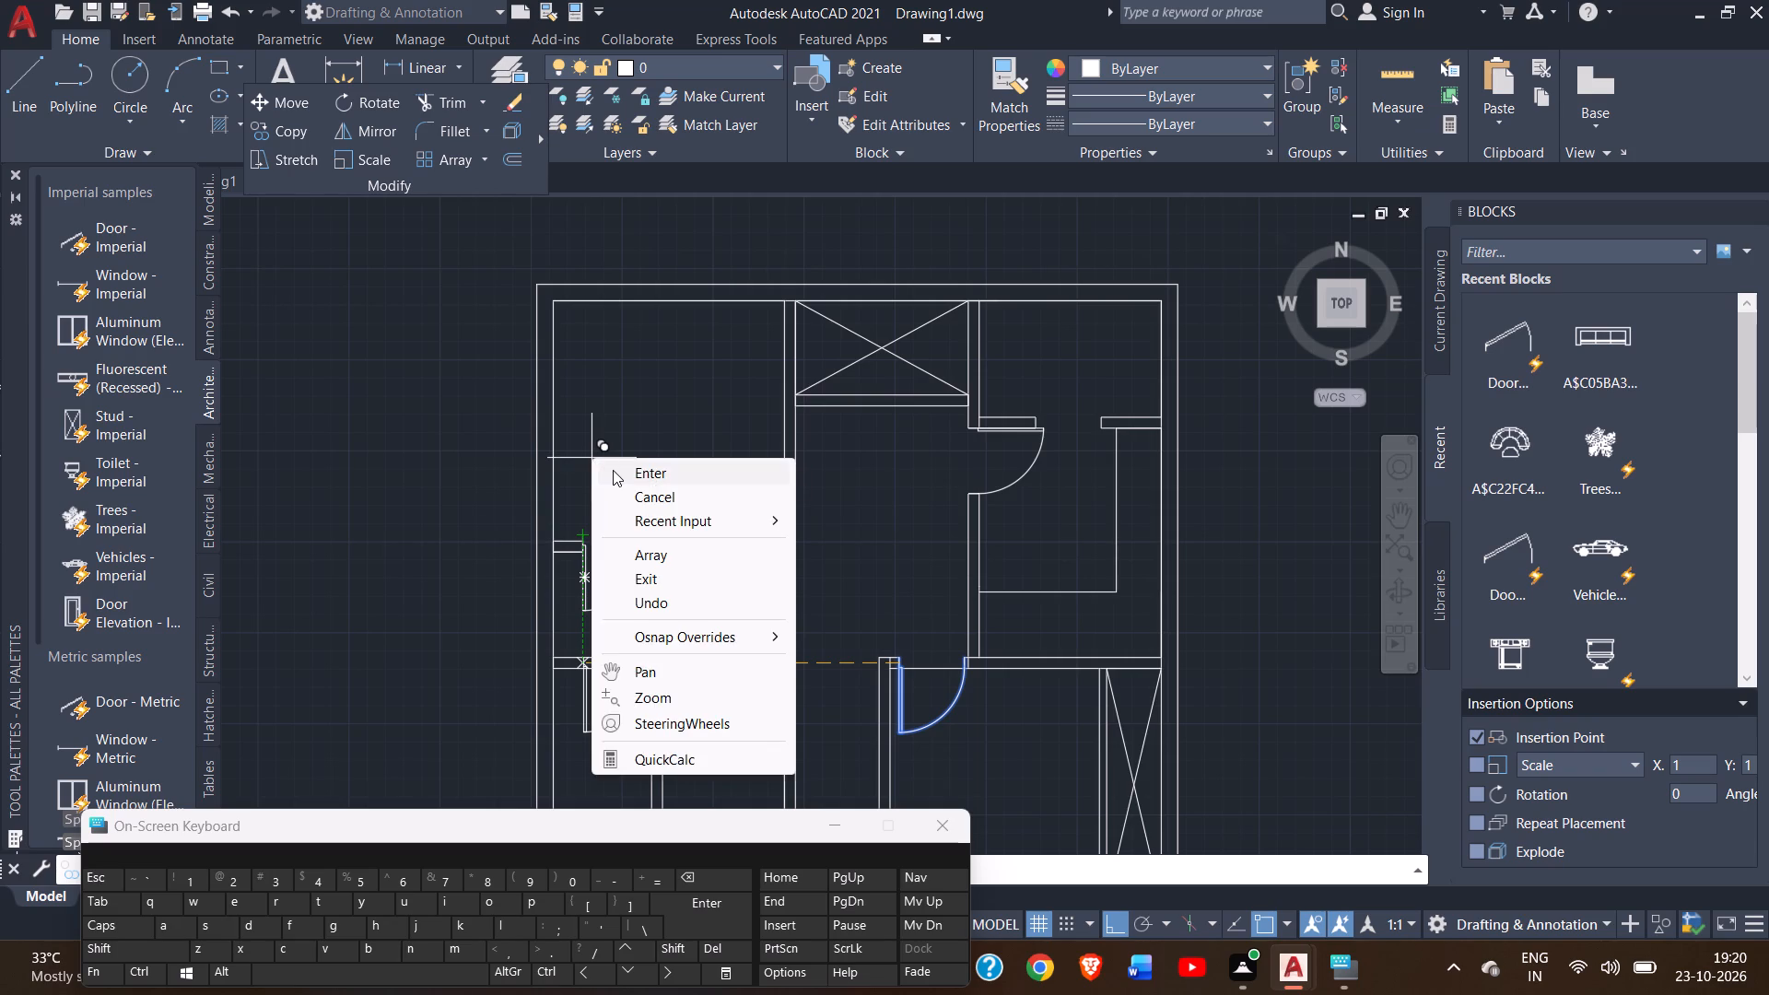
{"action": "left_click", "coordinate": [613, 470]}
Move the copied door down so the upper end of its frame meets the wall's upper corner at the jamb.
{"action": "scroll", "coordinate": [595, 555], "scroll_direction": "up", "scroll_amount": 1, "text": "ctrl"}
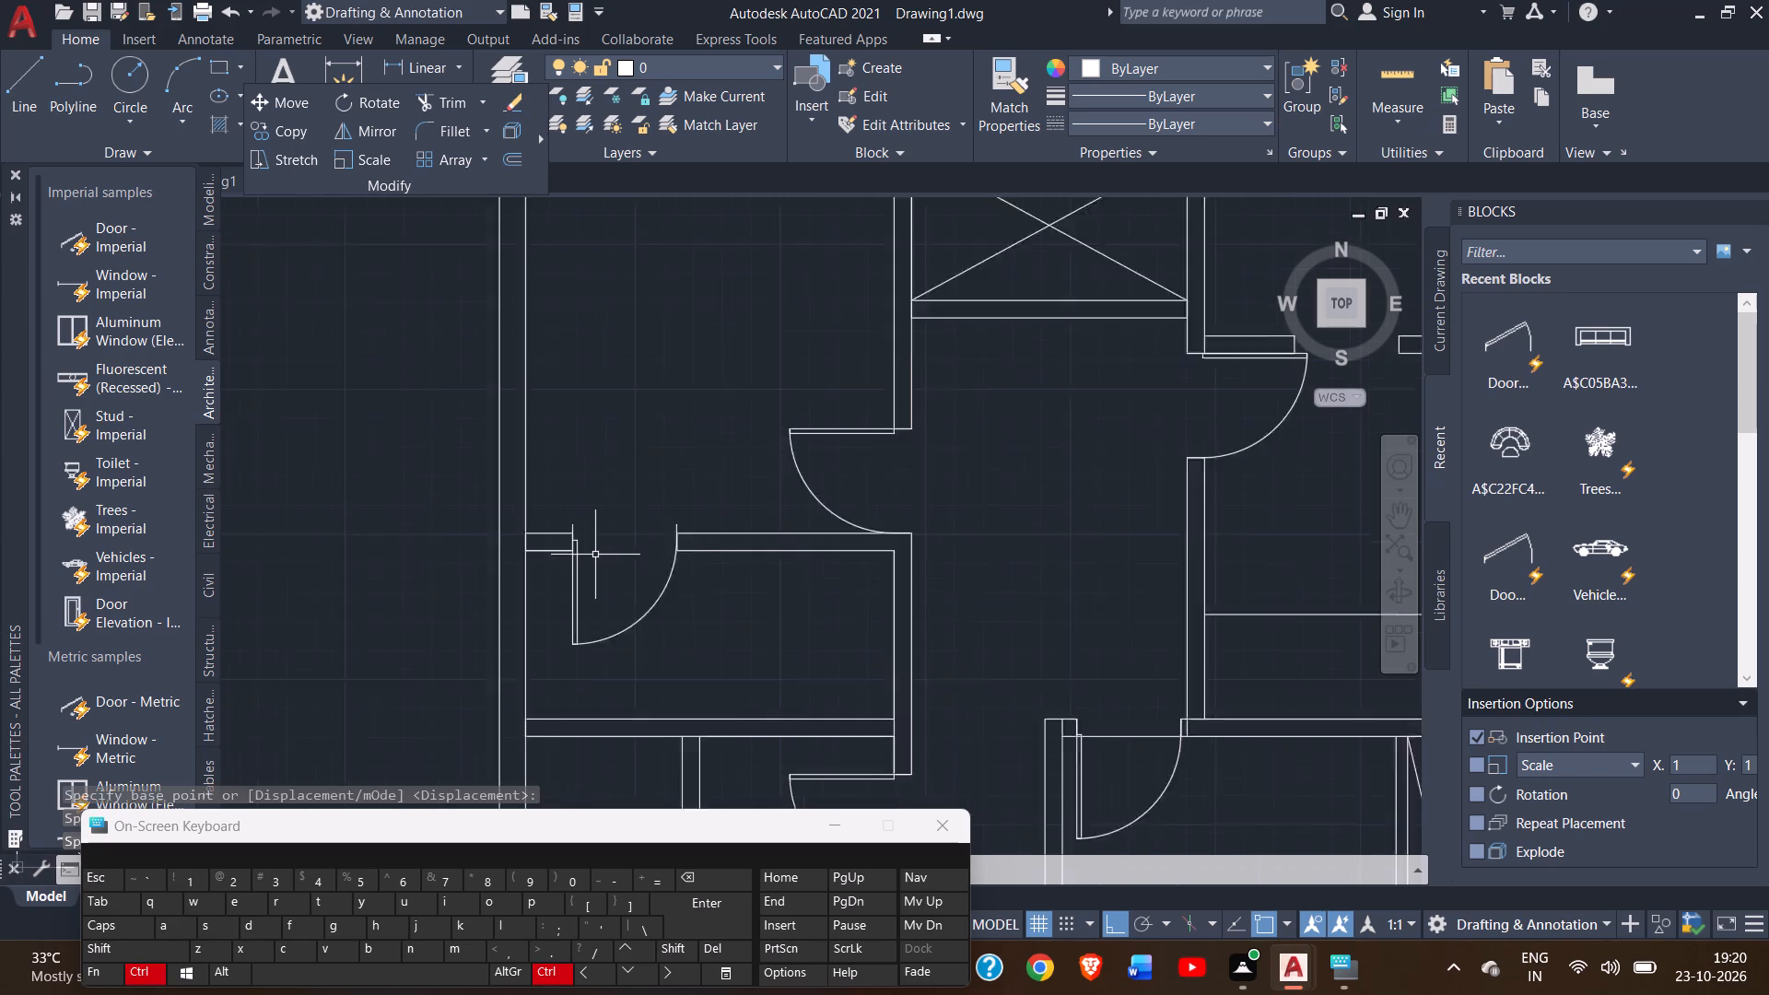
{"action": "scroll", "coordinate": [595, 555], "scroll_direction": "up", "scroll_amount": 1, "text": "ctrl"}
{"action": "left_click", "coordinate": [563, 553]}
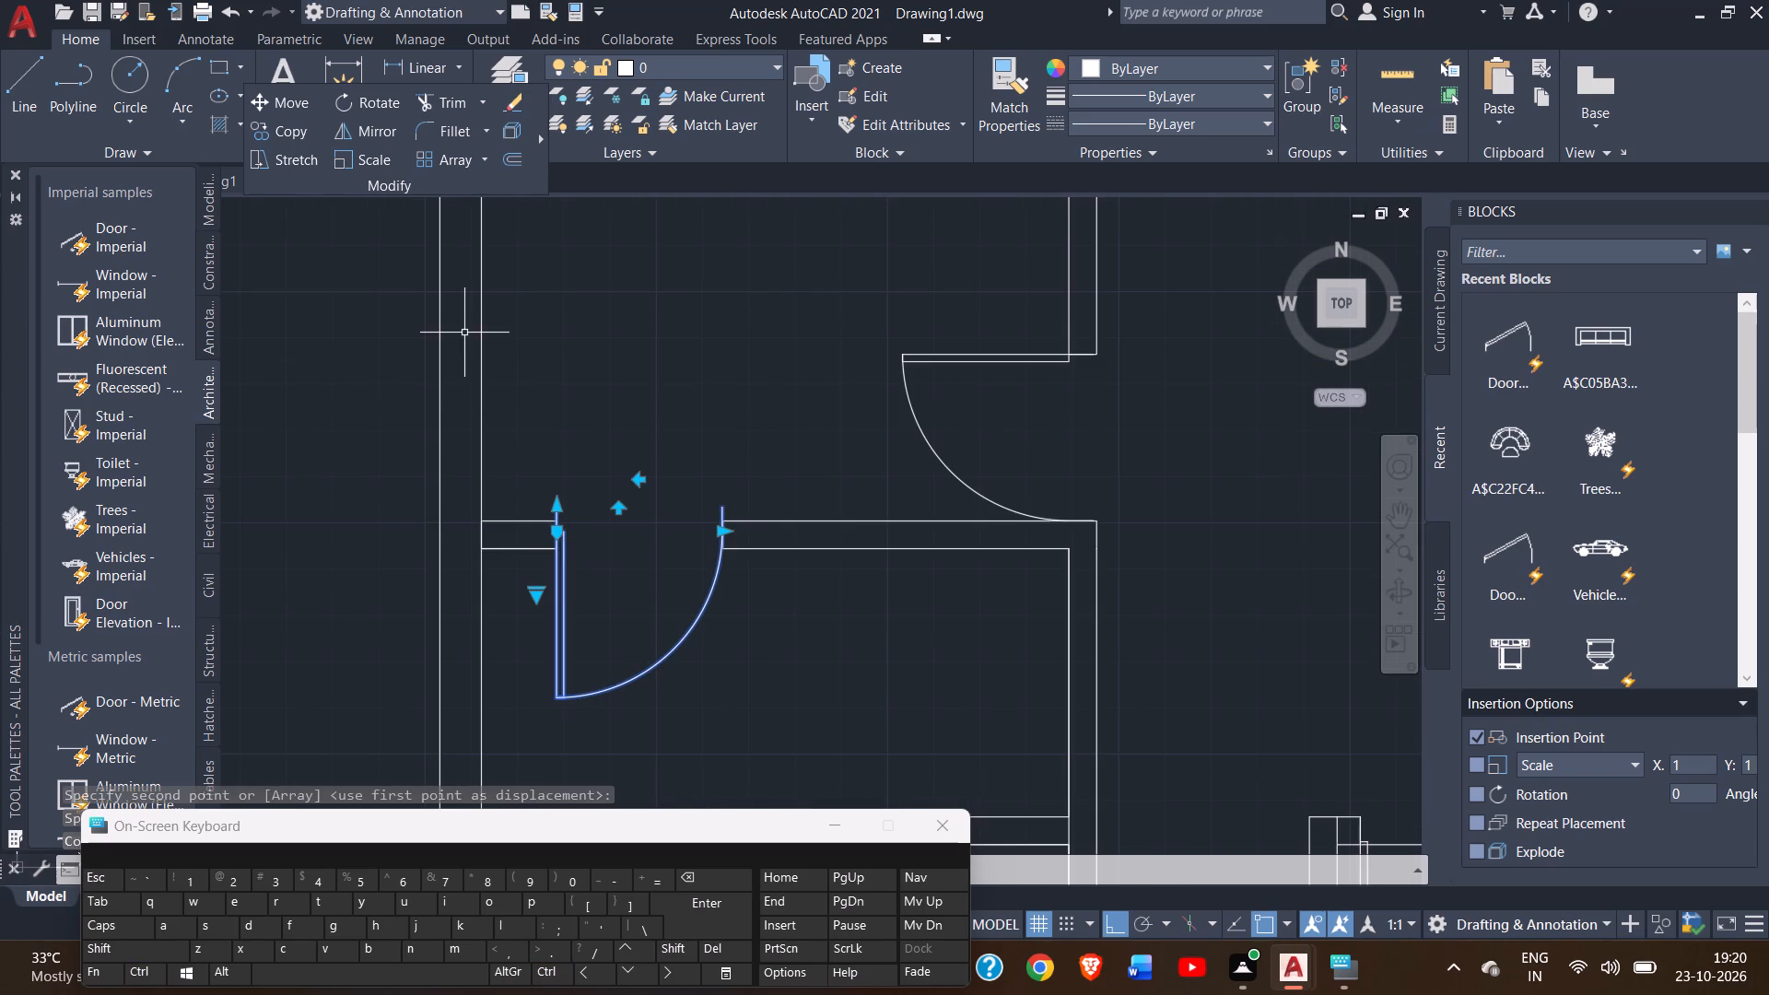
{"action": "left_click", "coordinate": [301, 109]}
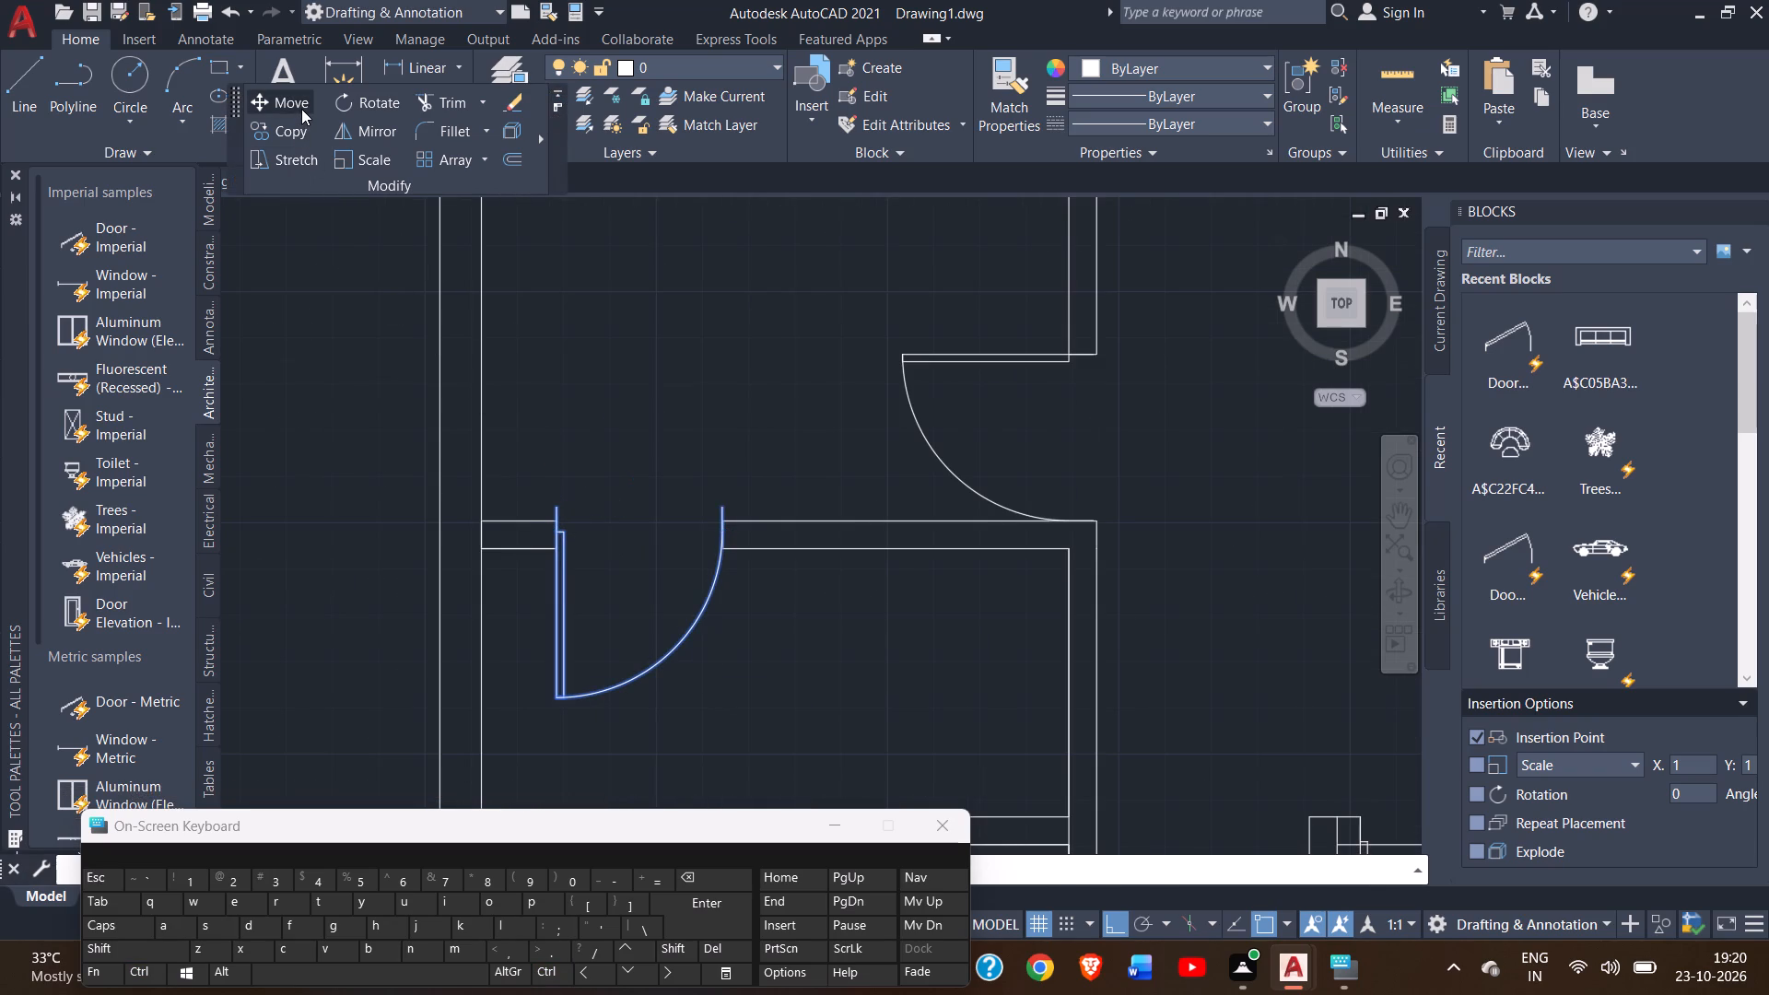
{"action": "left_click", "coordinate": [556, 509]}
{"action": "left_click", "coordinate": [557, 521]}
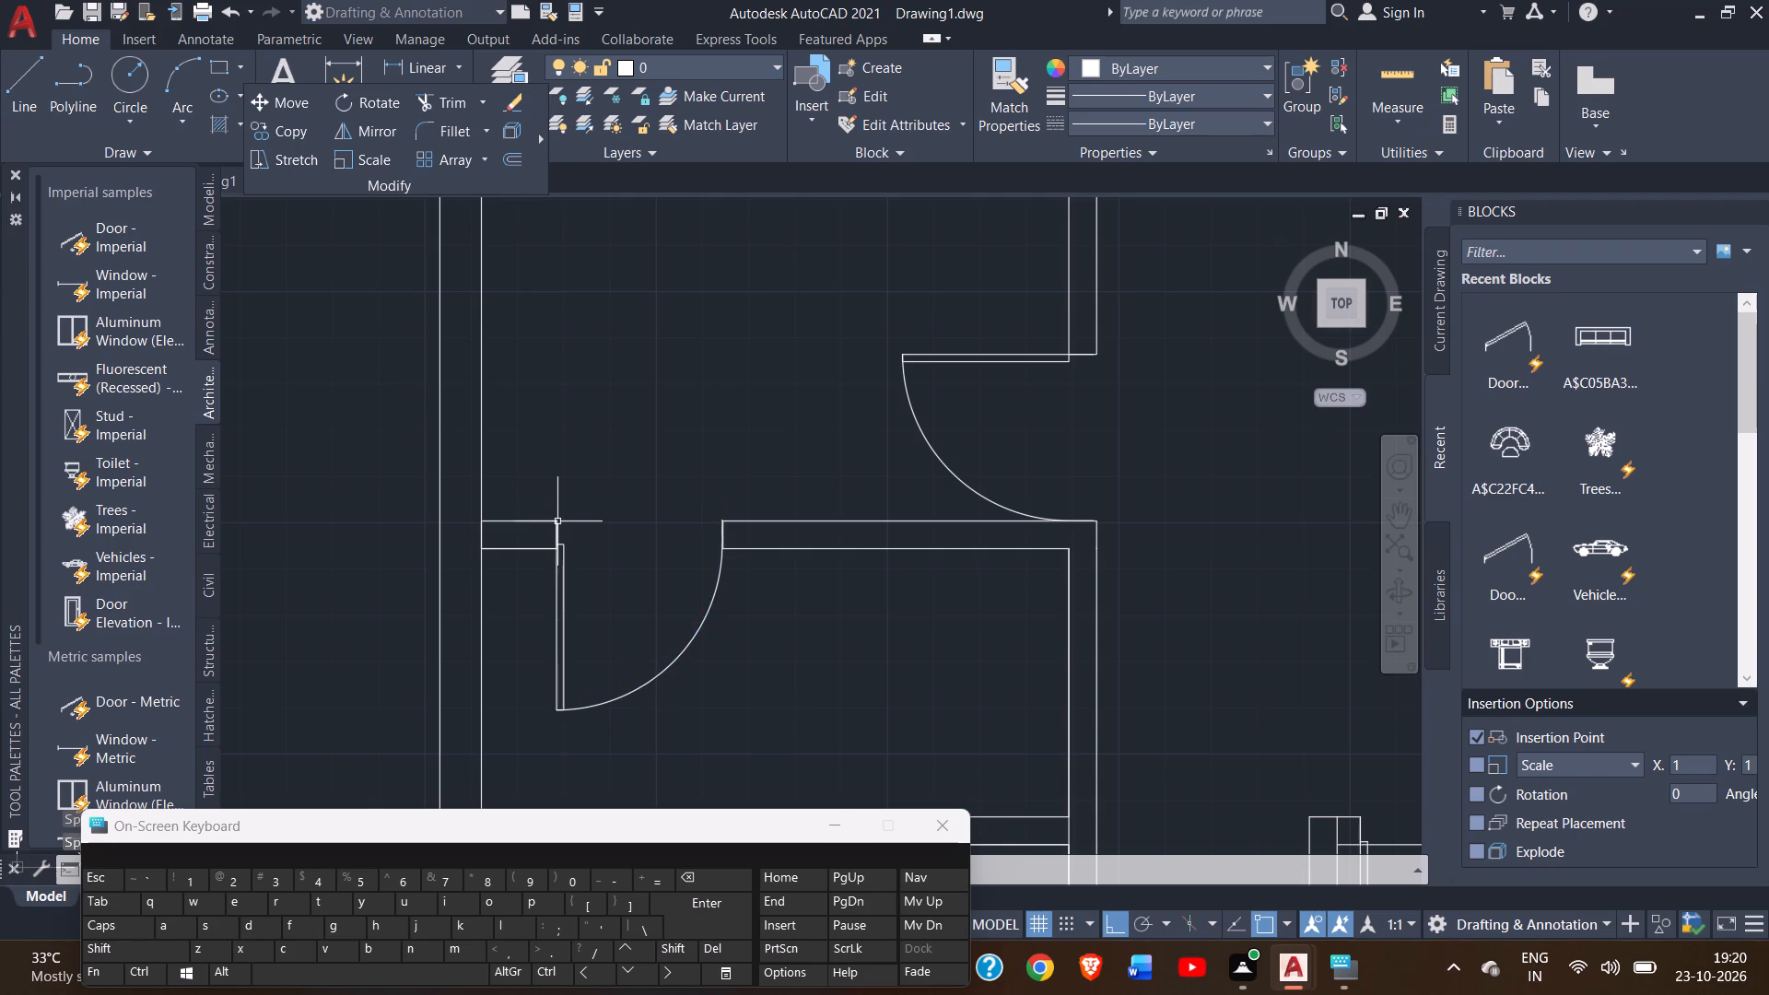
{"action": "right_click", "coordinate": [561, 448]}
{"action": "left_click", "coordinate": [556, 440]}
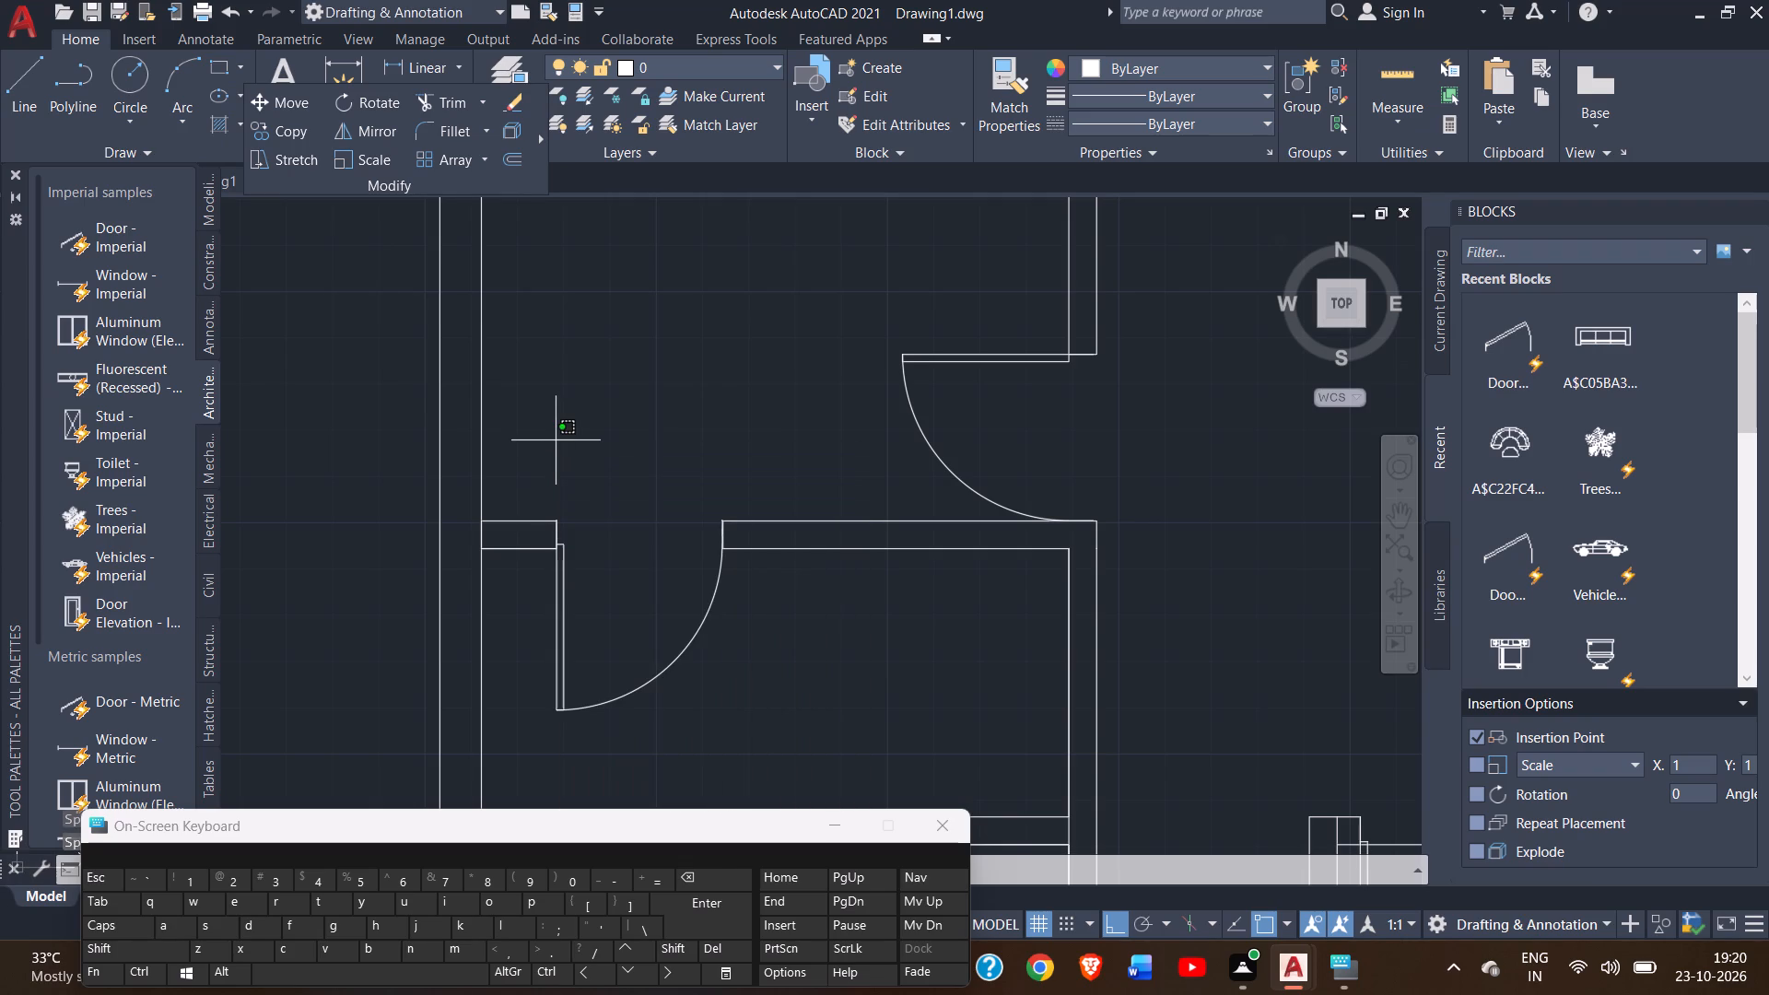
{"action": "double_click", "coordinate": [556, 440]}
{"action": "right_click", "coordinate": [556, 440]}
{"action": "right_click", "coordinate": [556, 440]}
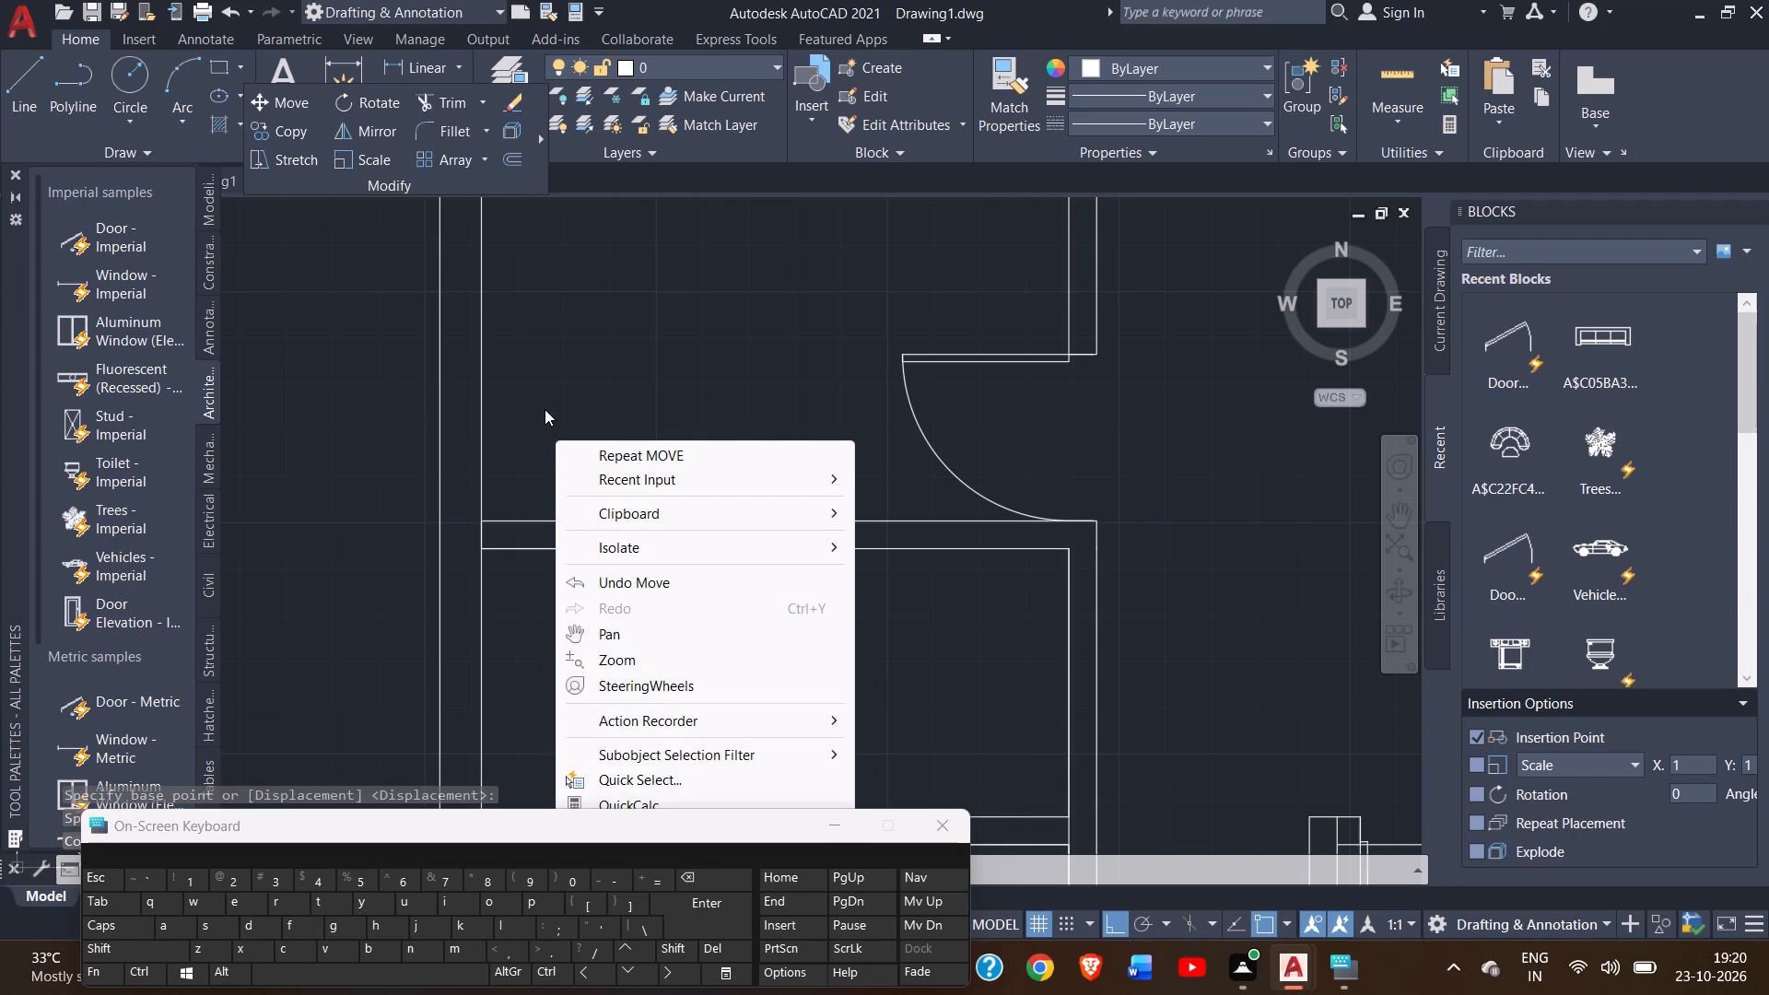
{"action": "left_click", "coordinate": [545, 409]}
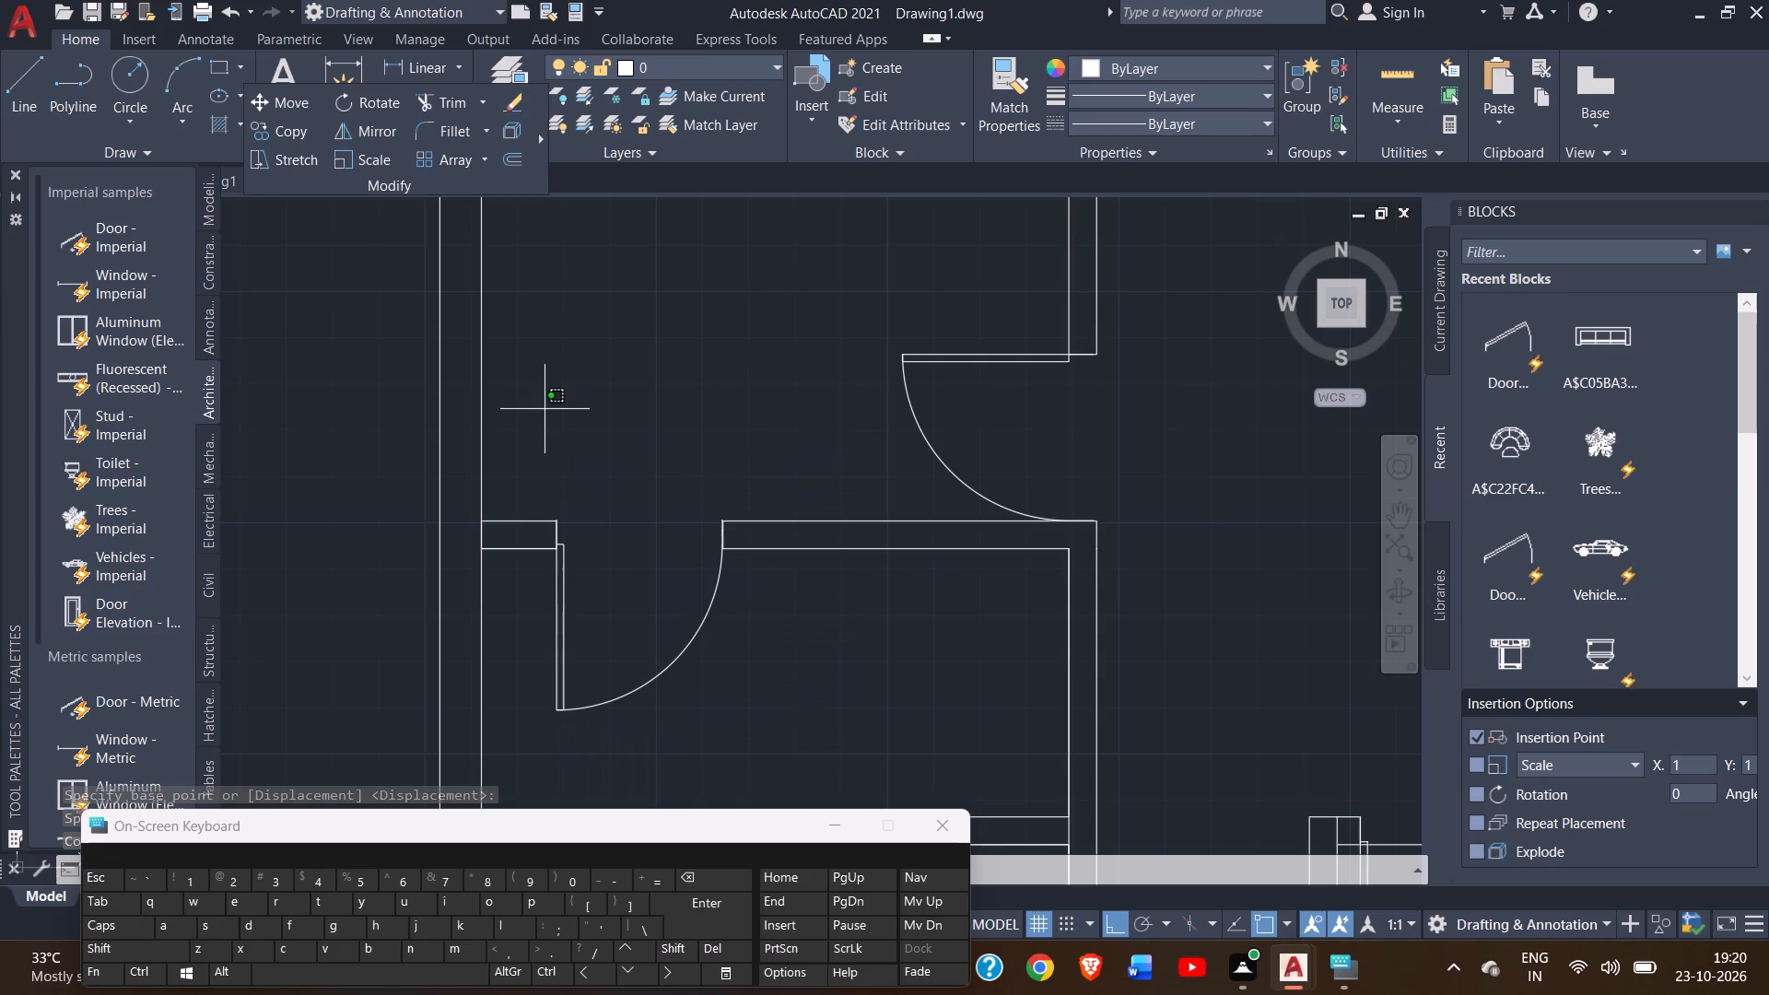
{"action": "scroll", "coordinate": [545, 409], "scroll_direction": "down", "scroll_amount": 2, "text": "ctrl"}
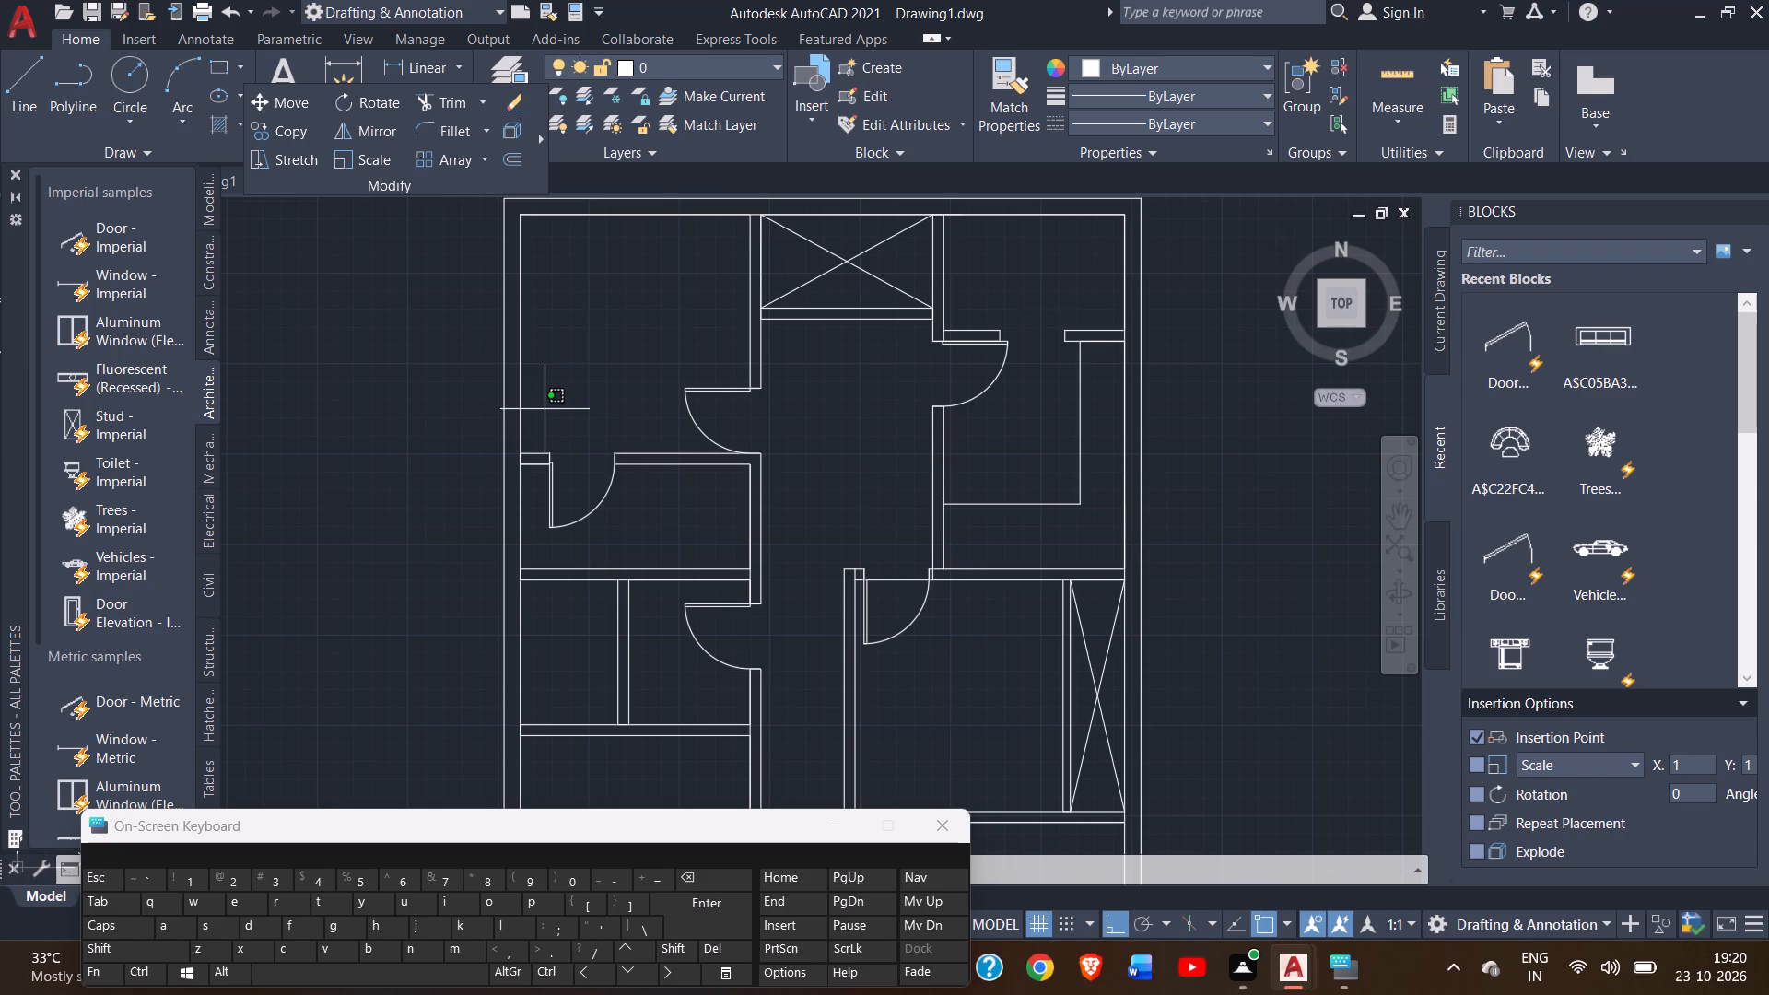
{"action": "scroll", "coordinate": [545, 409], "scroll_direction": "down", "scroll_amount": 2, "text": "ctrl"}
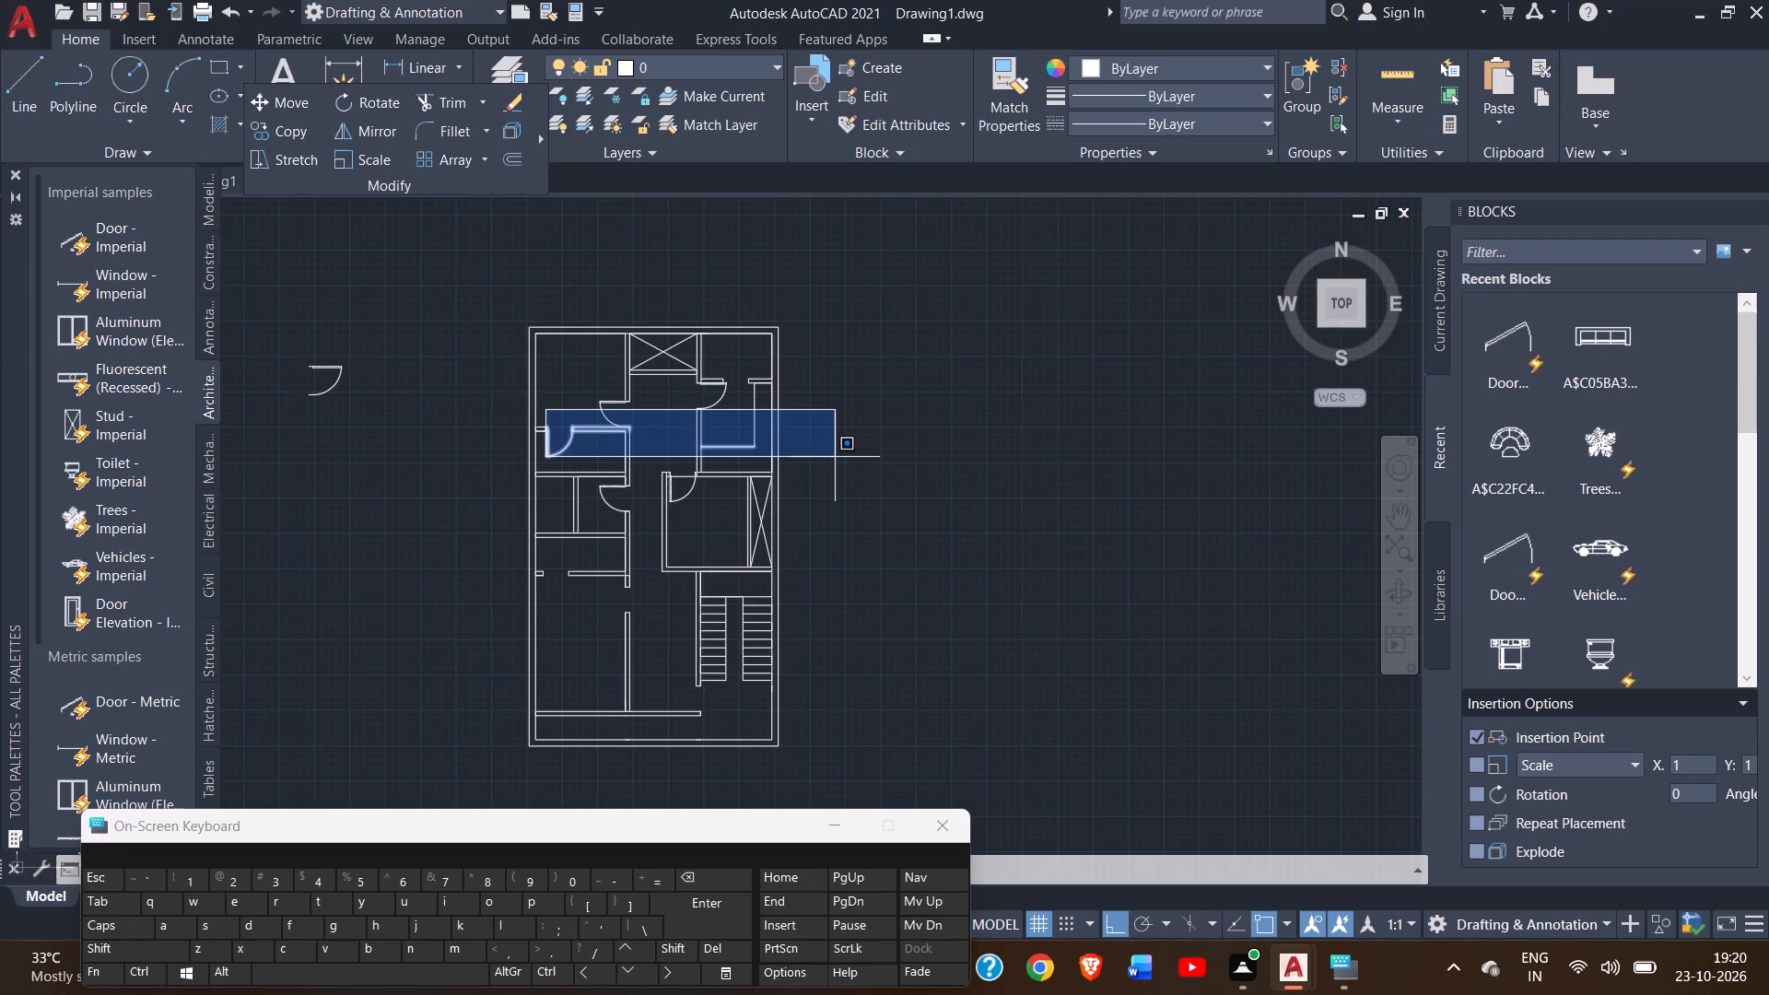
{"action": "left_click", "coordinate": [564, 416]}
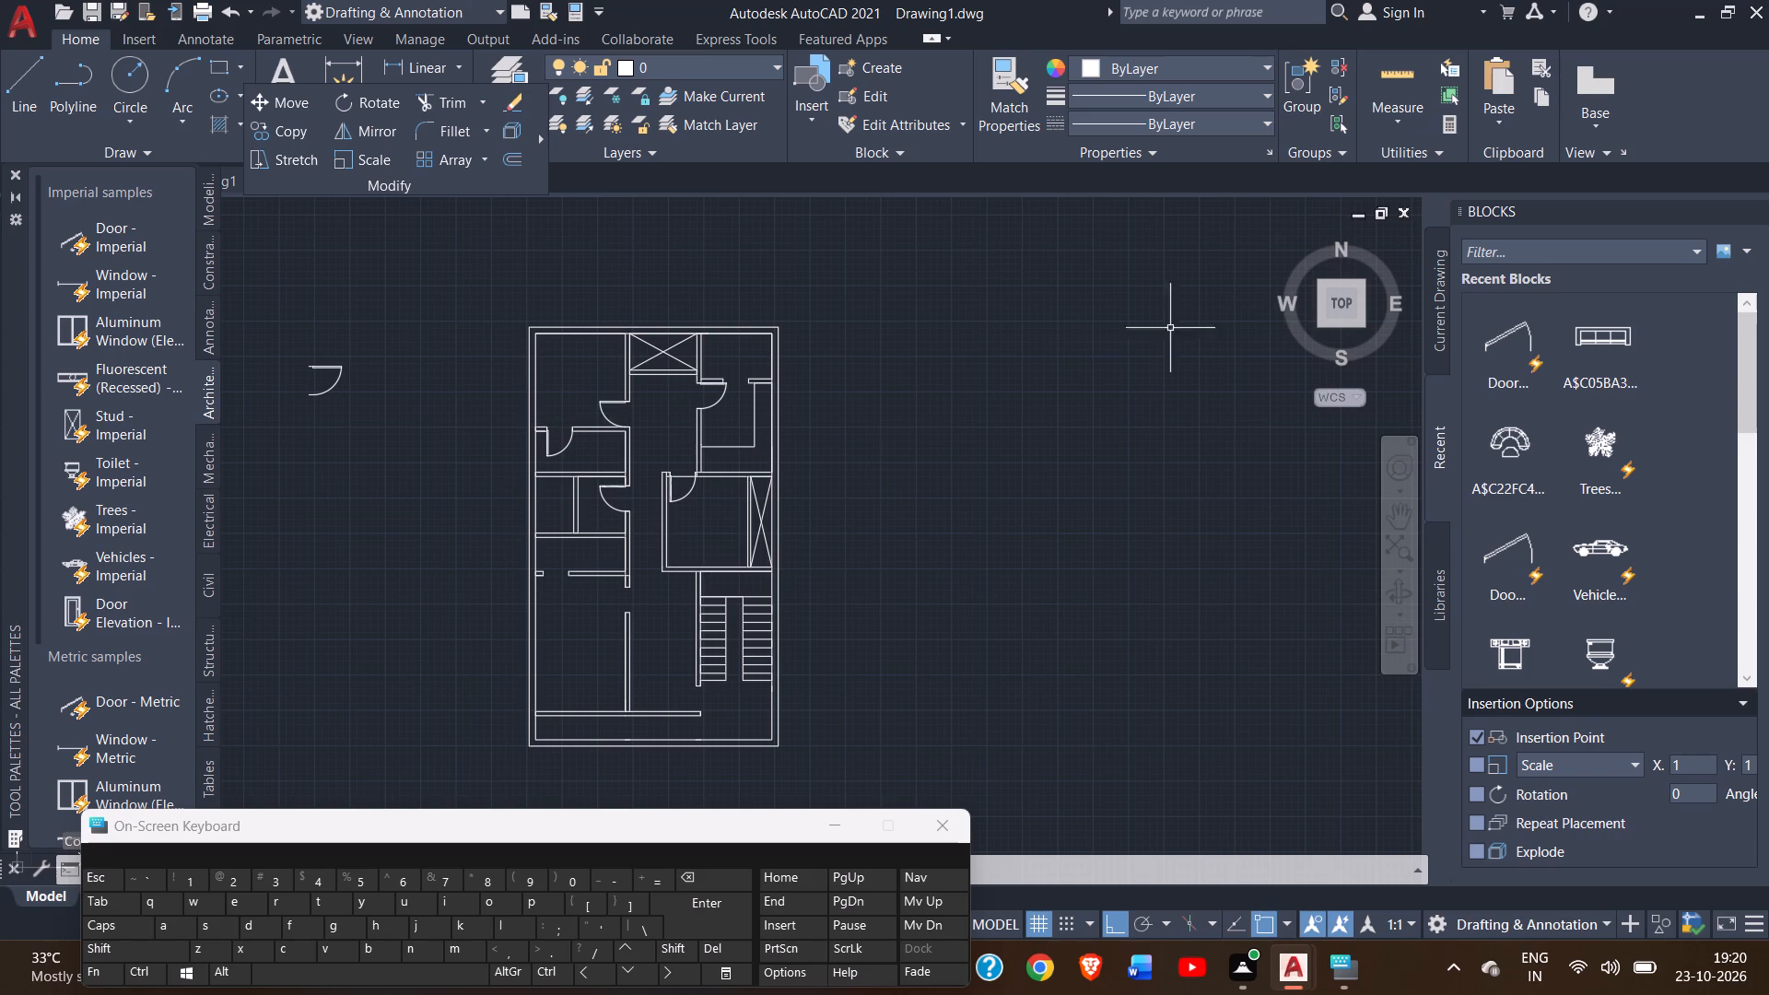
Copy the recently placed partition door straight down into the open doorway of the lower partition, at its outer-wall-side jamb.
{"action": "left_click", "coordinate": [1398, 530]}
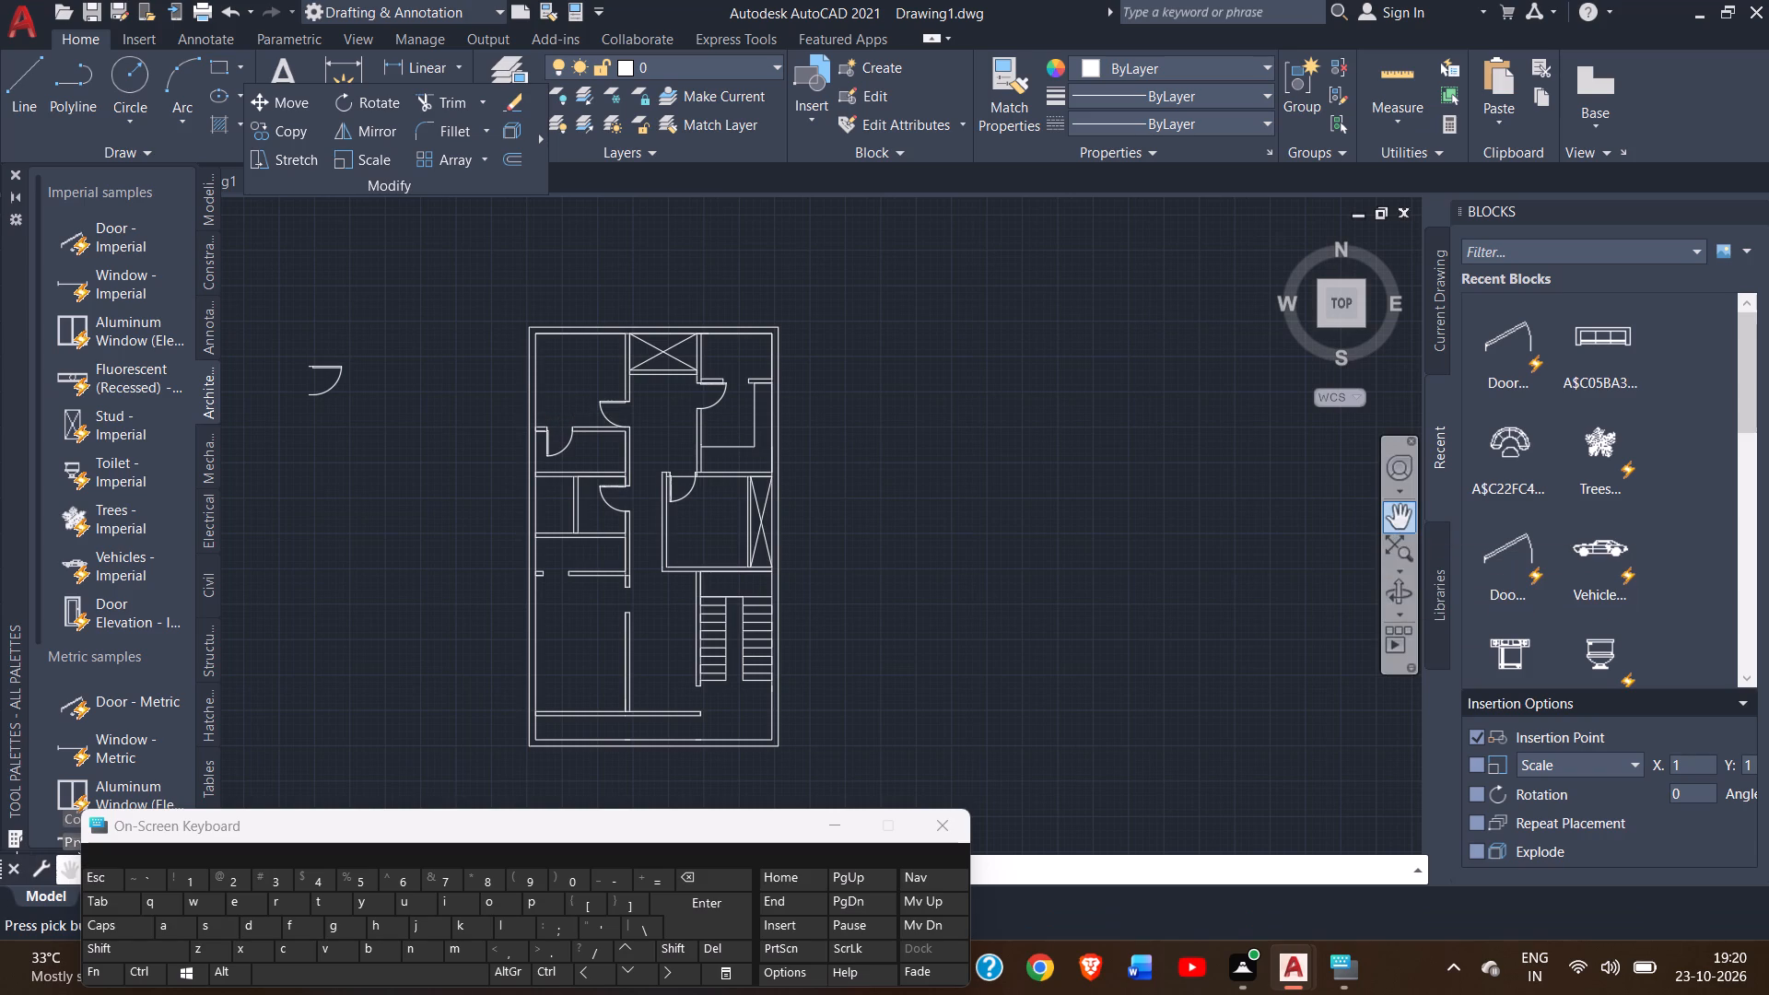
{"action": "left_click_drag", "start_coordinate": [1201, 535], "coordinate": [1337, 408]}
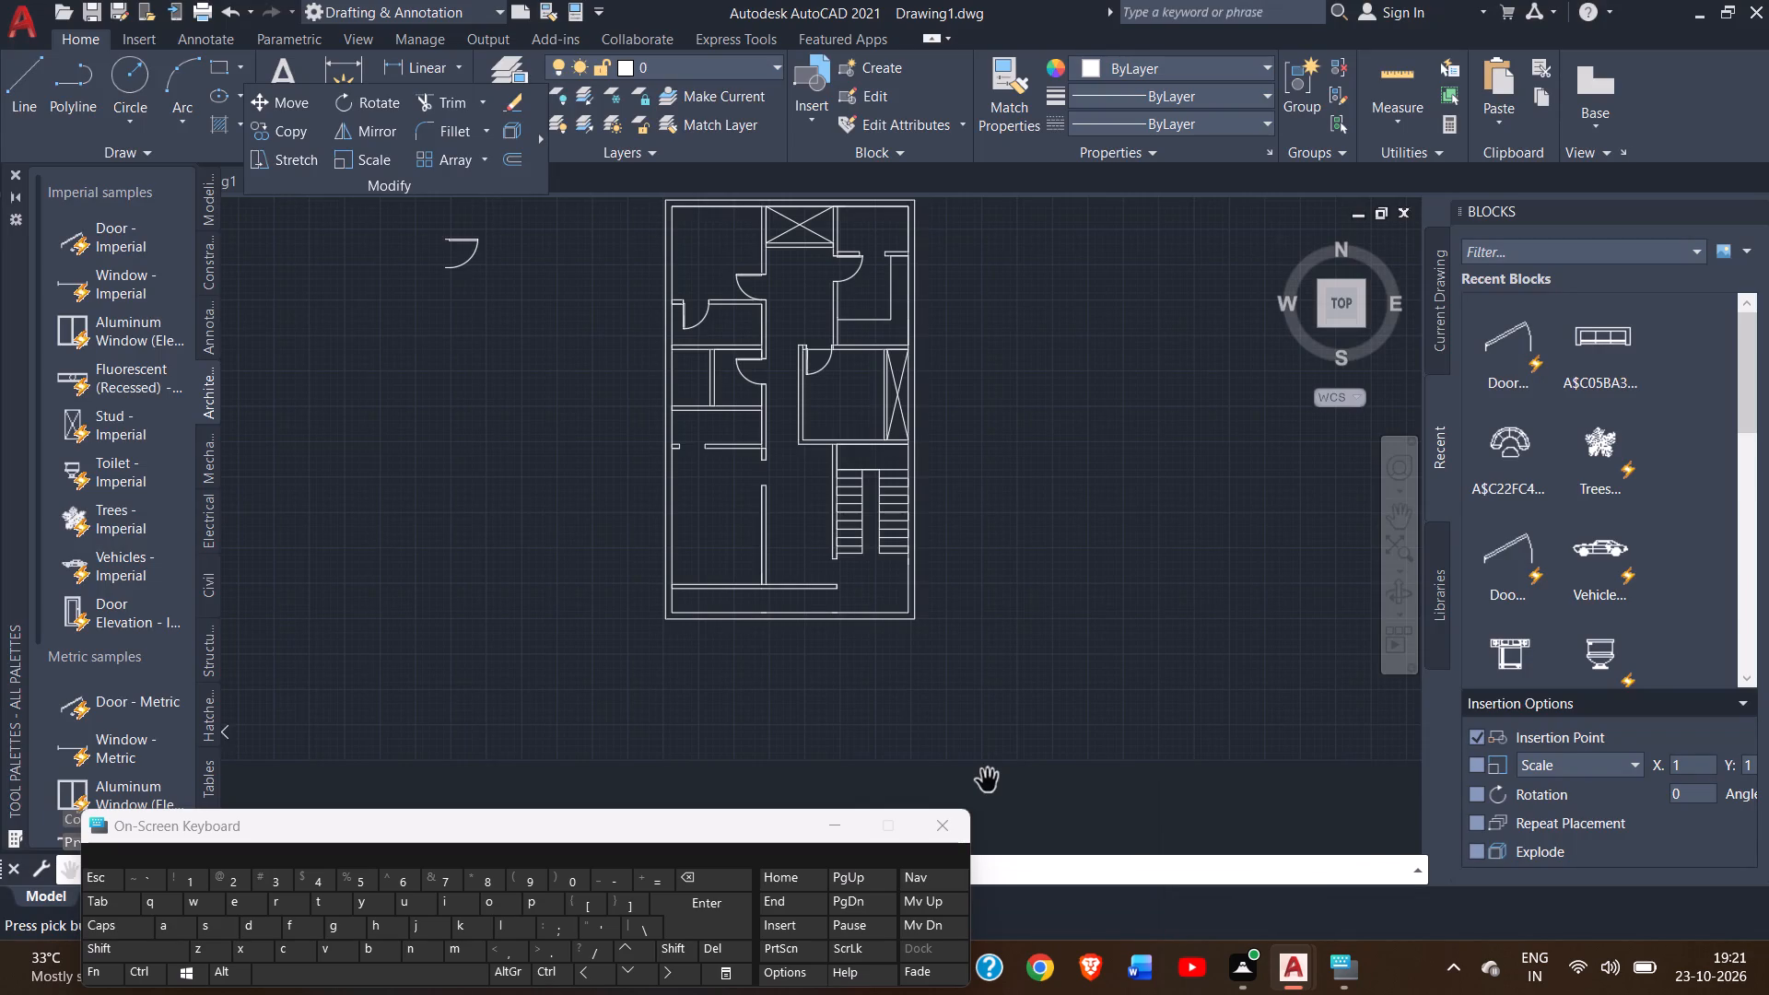
{"action": "scroll", "coordinate": [671, 402], "scroll_direction": "up", "scroll_amount": 1, "text": "ctrl"}
{"action": "right_click", "coordinate": [627, 414]}
{"action": "left_click", "coordinate": [659, 425]}
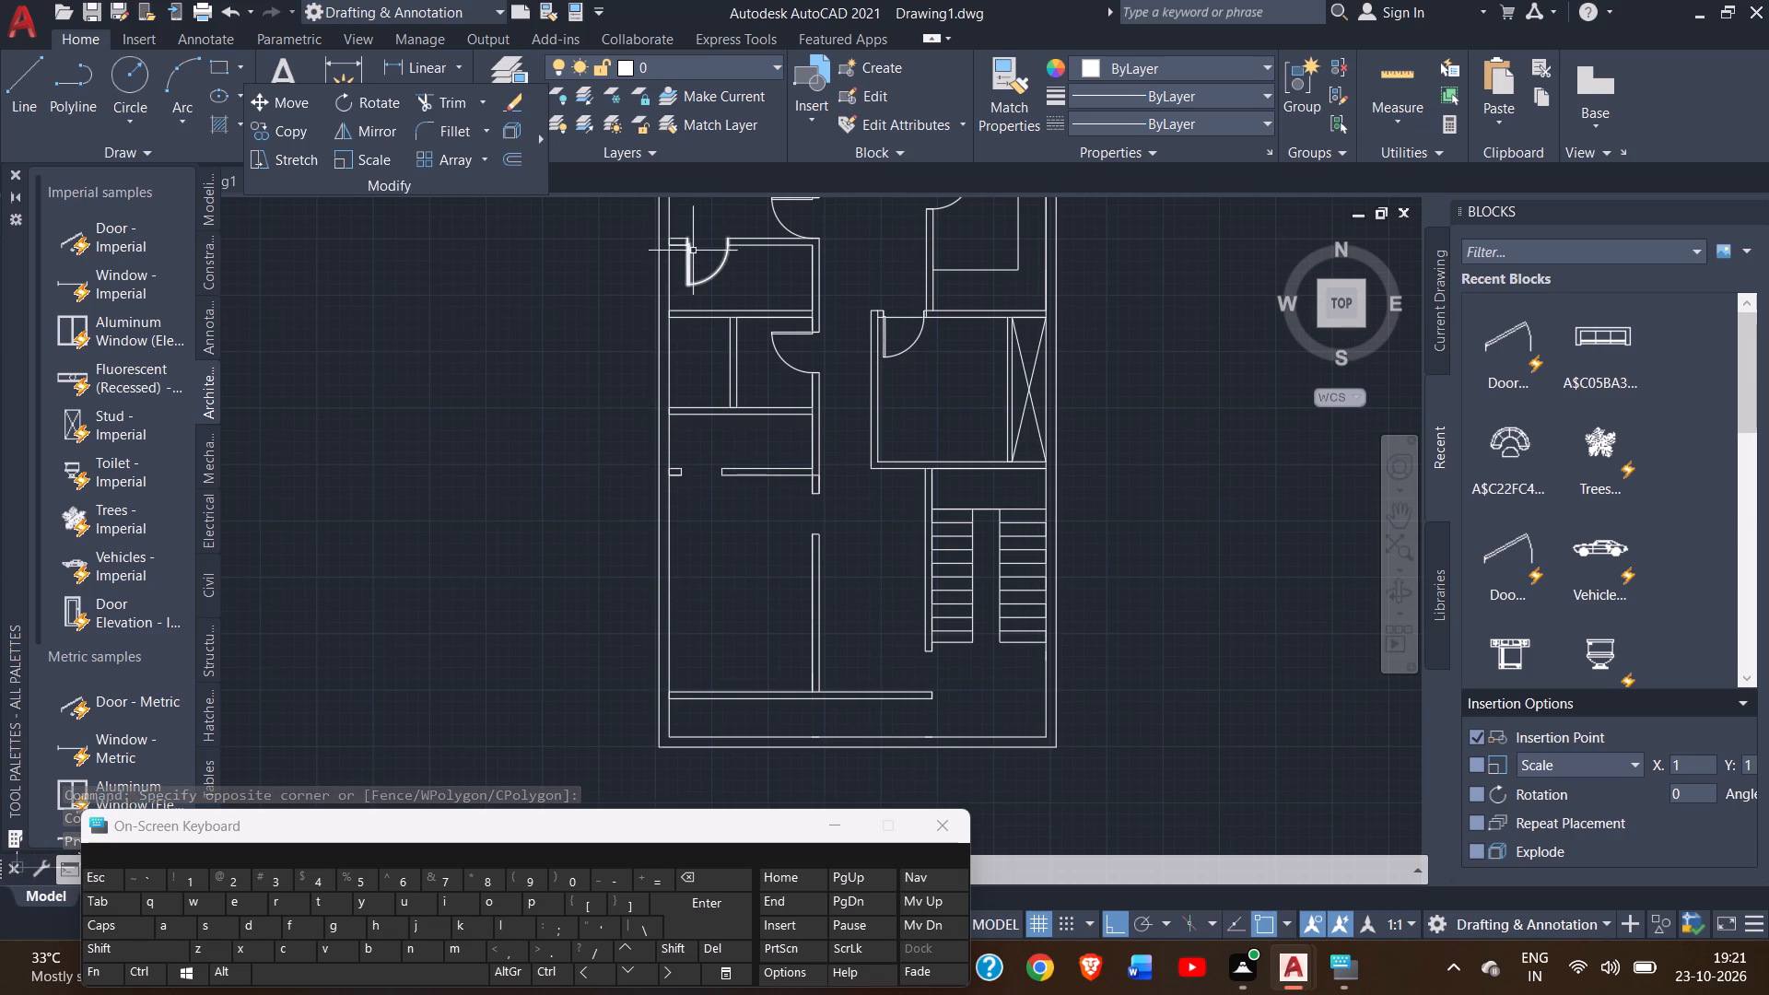
{"action": "left_click", "coordinate": [709, 274]}
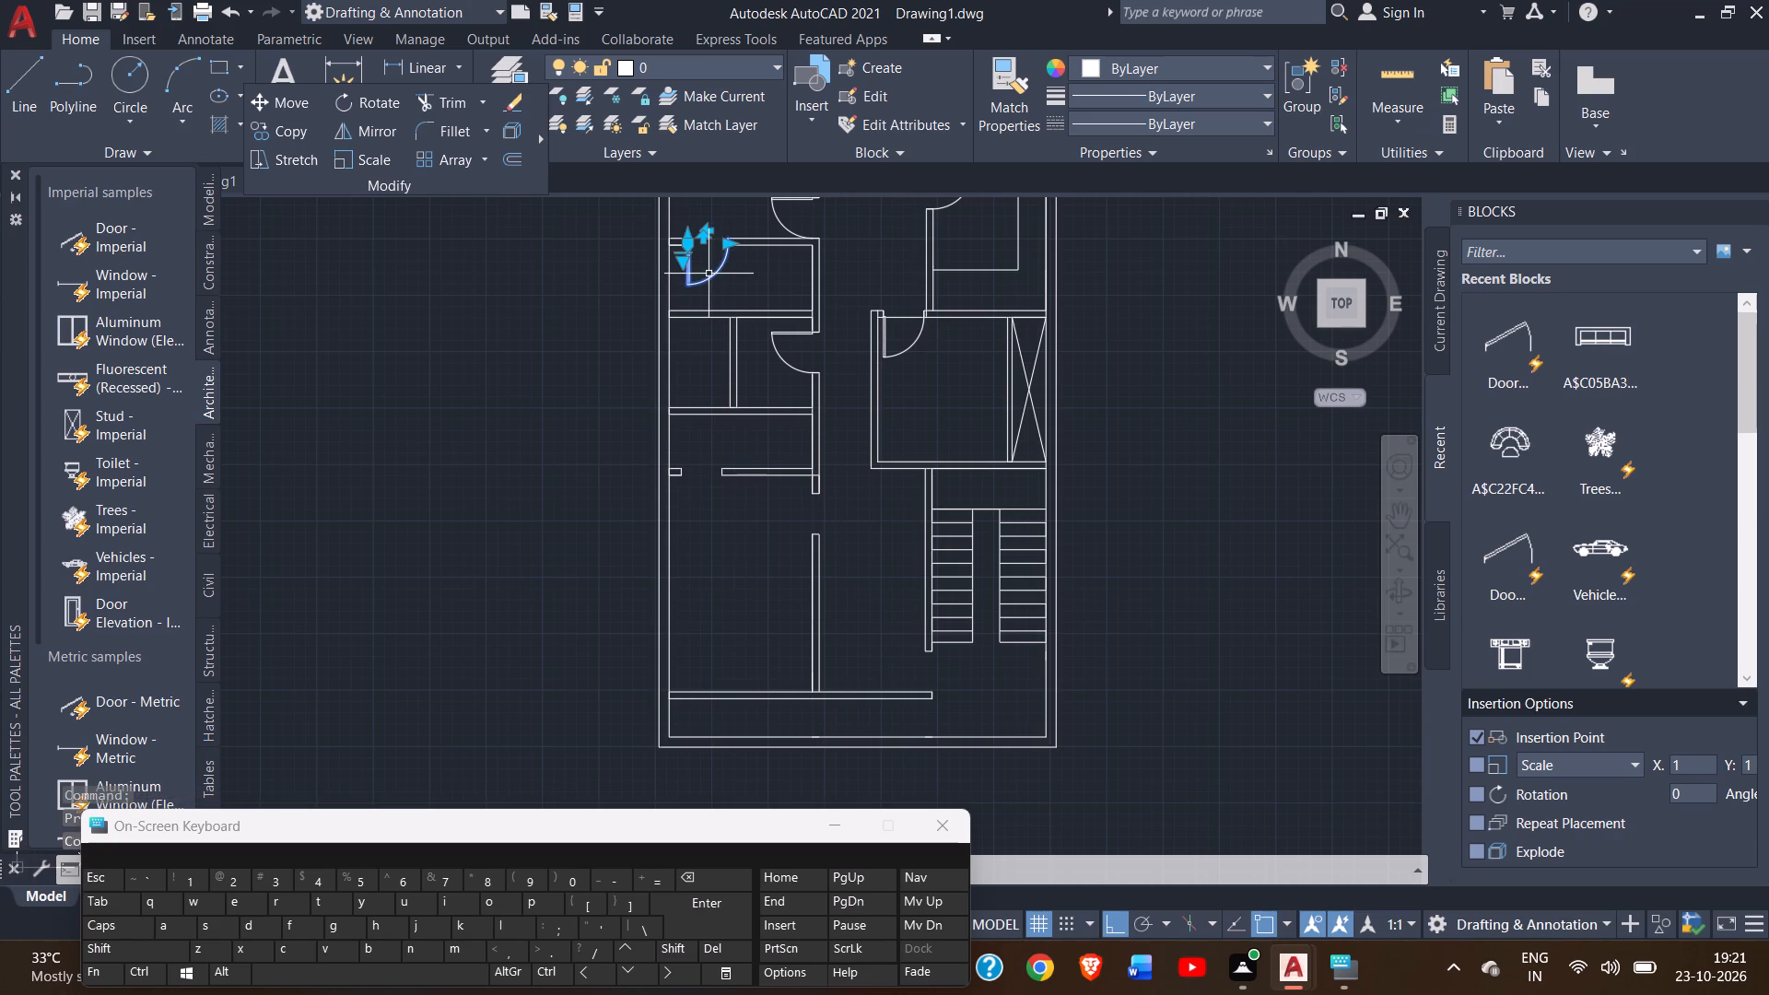
{"action": "left_click", "coordinate": [306, 137]}
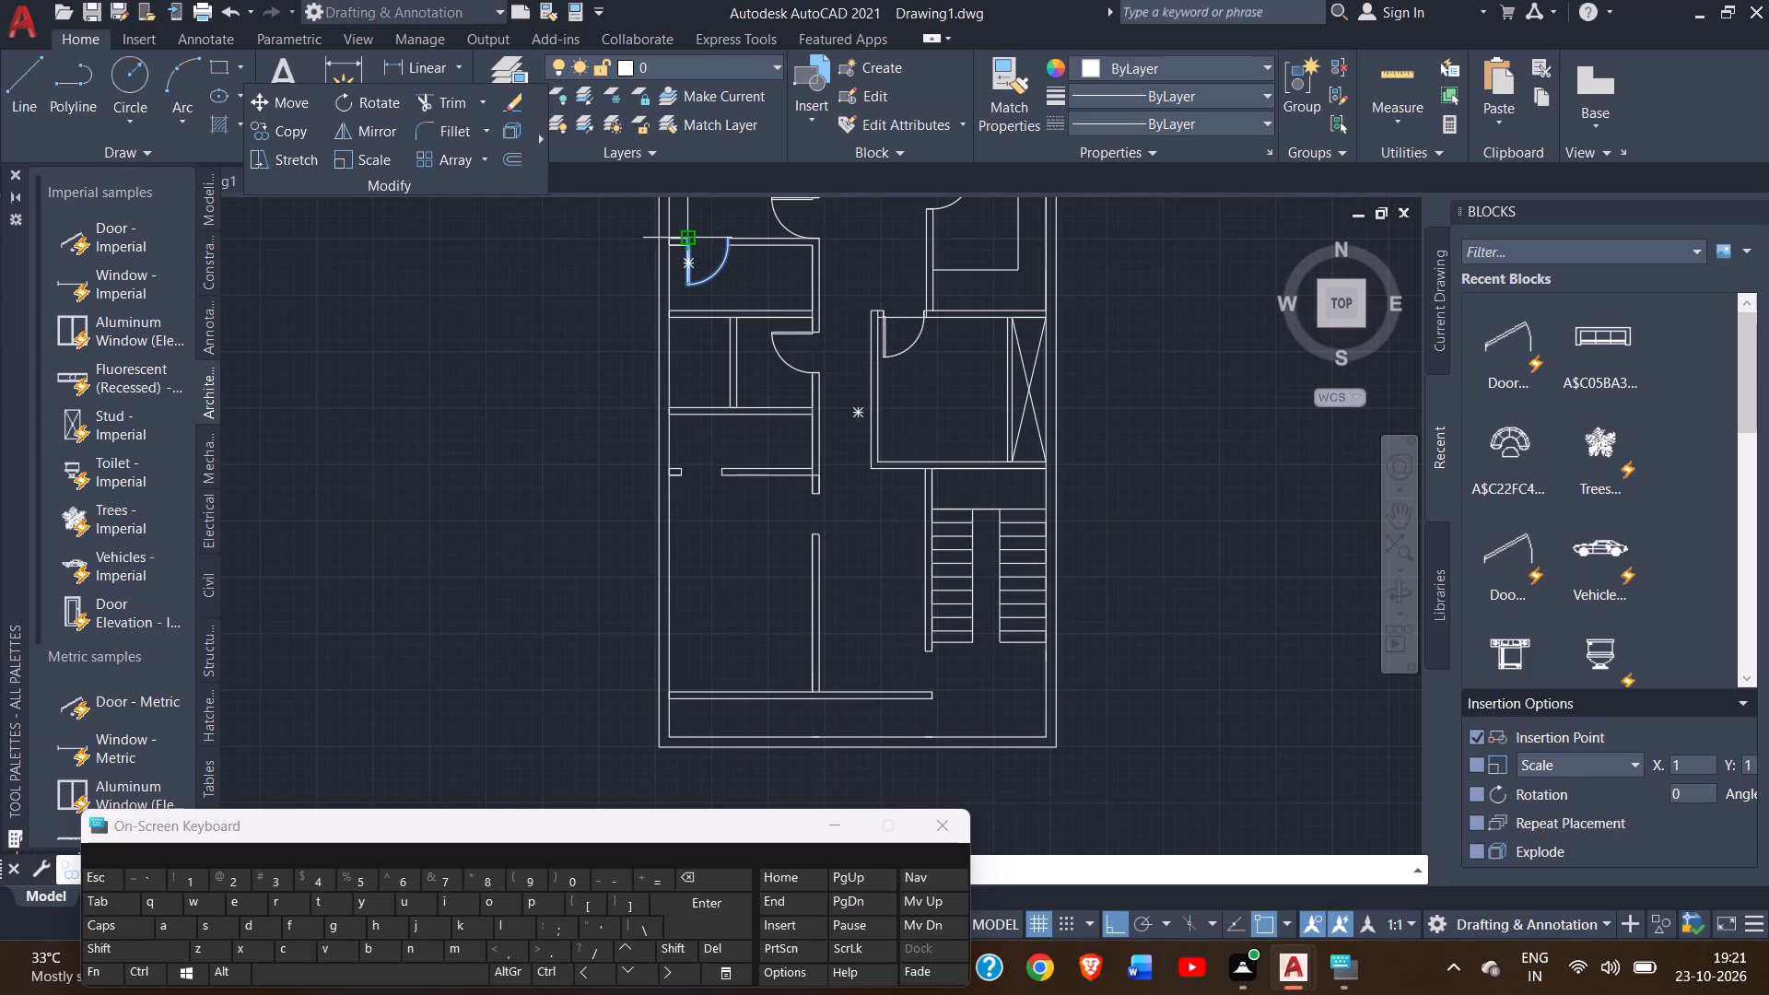
{"action": "left_click", "coordinate": [693, 235]}
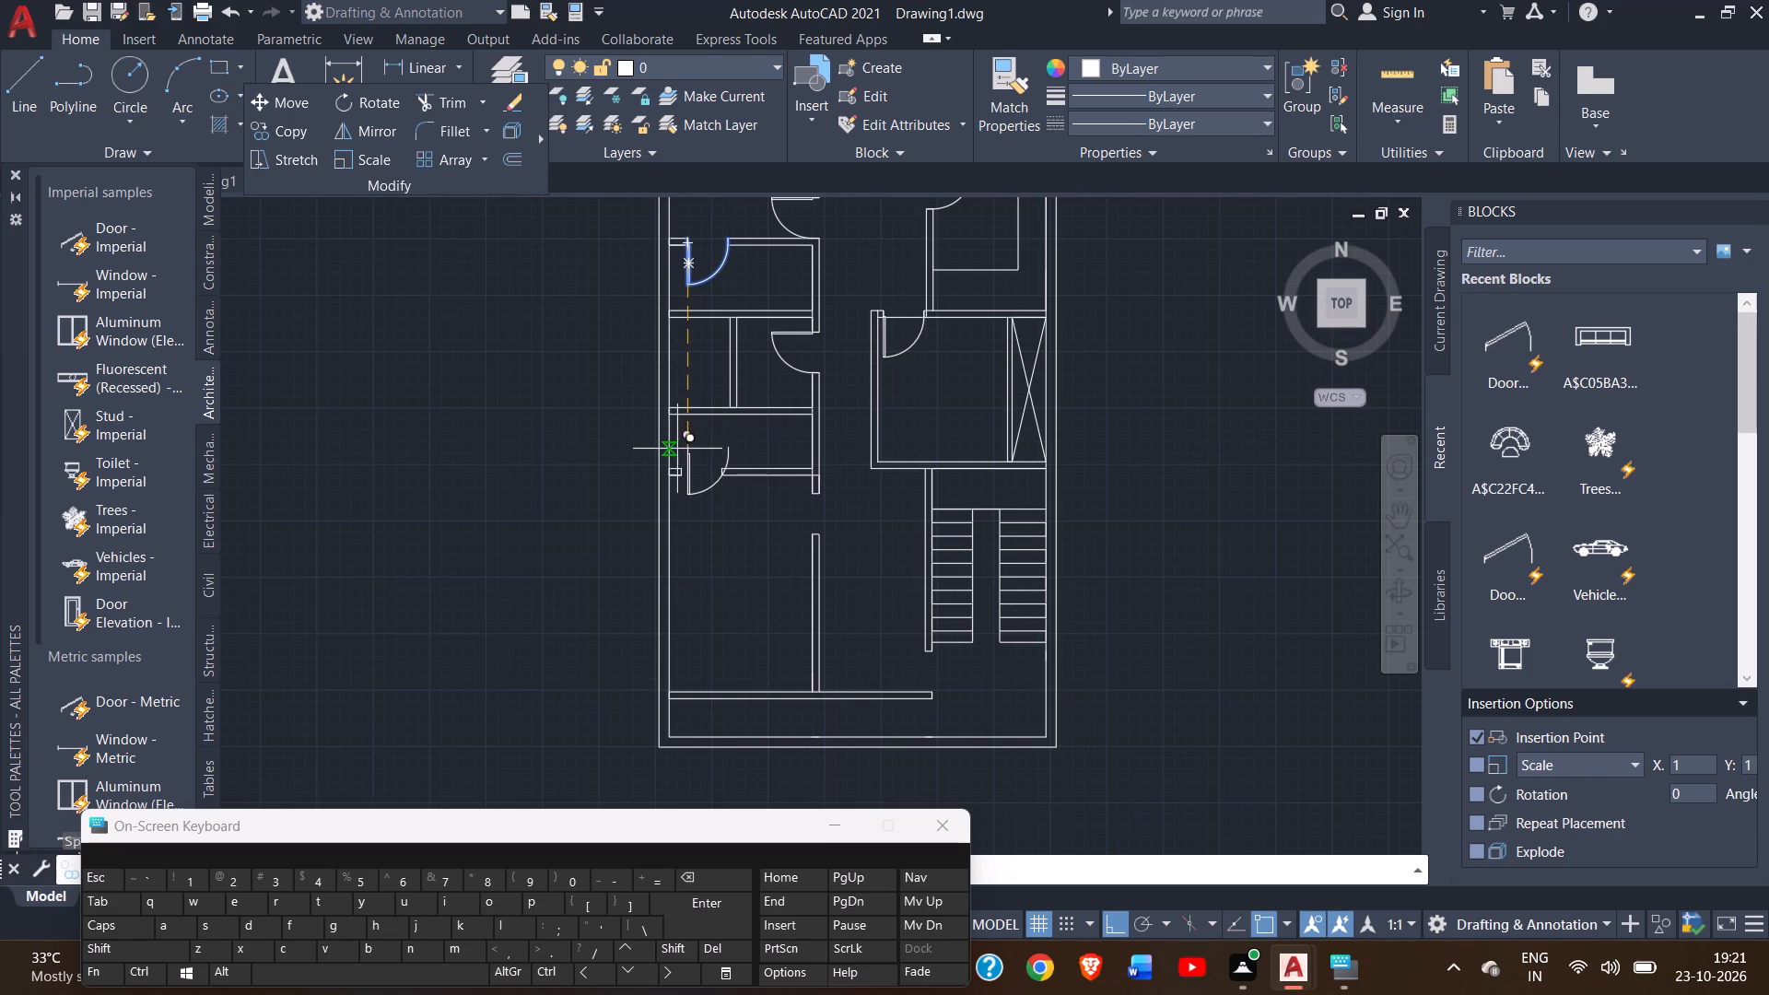
{"action": "left_click", "coordinate": [687, 472]}
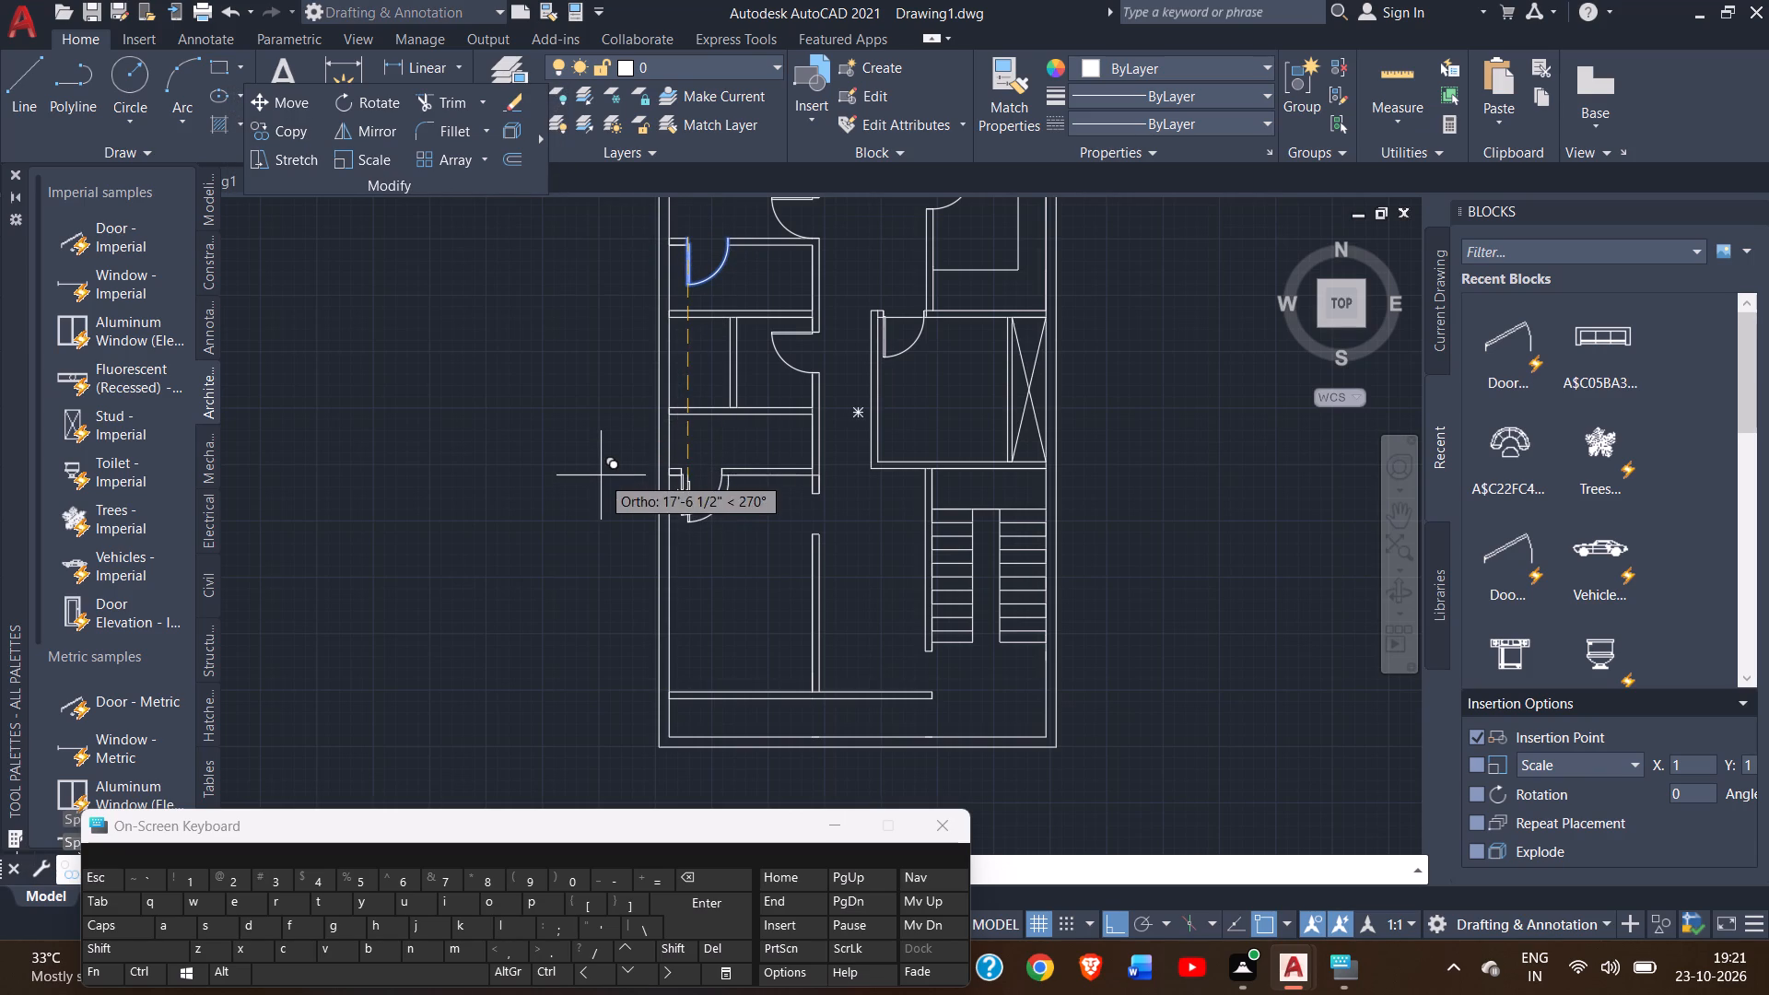
{"action": "right_click", "coordinate": [601, 474]}
{"action": "left_click", "coordinate": [641, 490]}
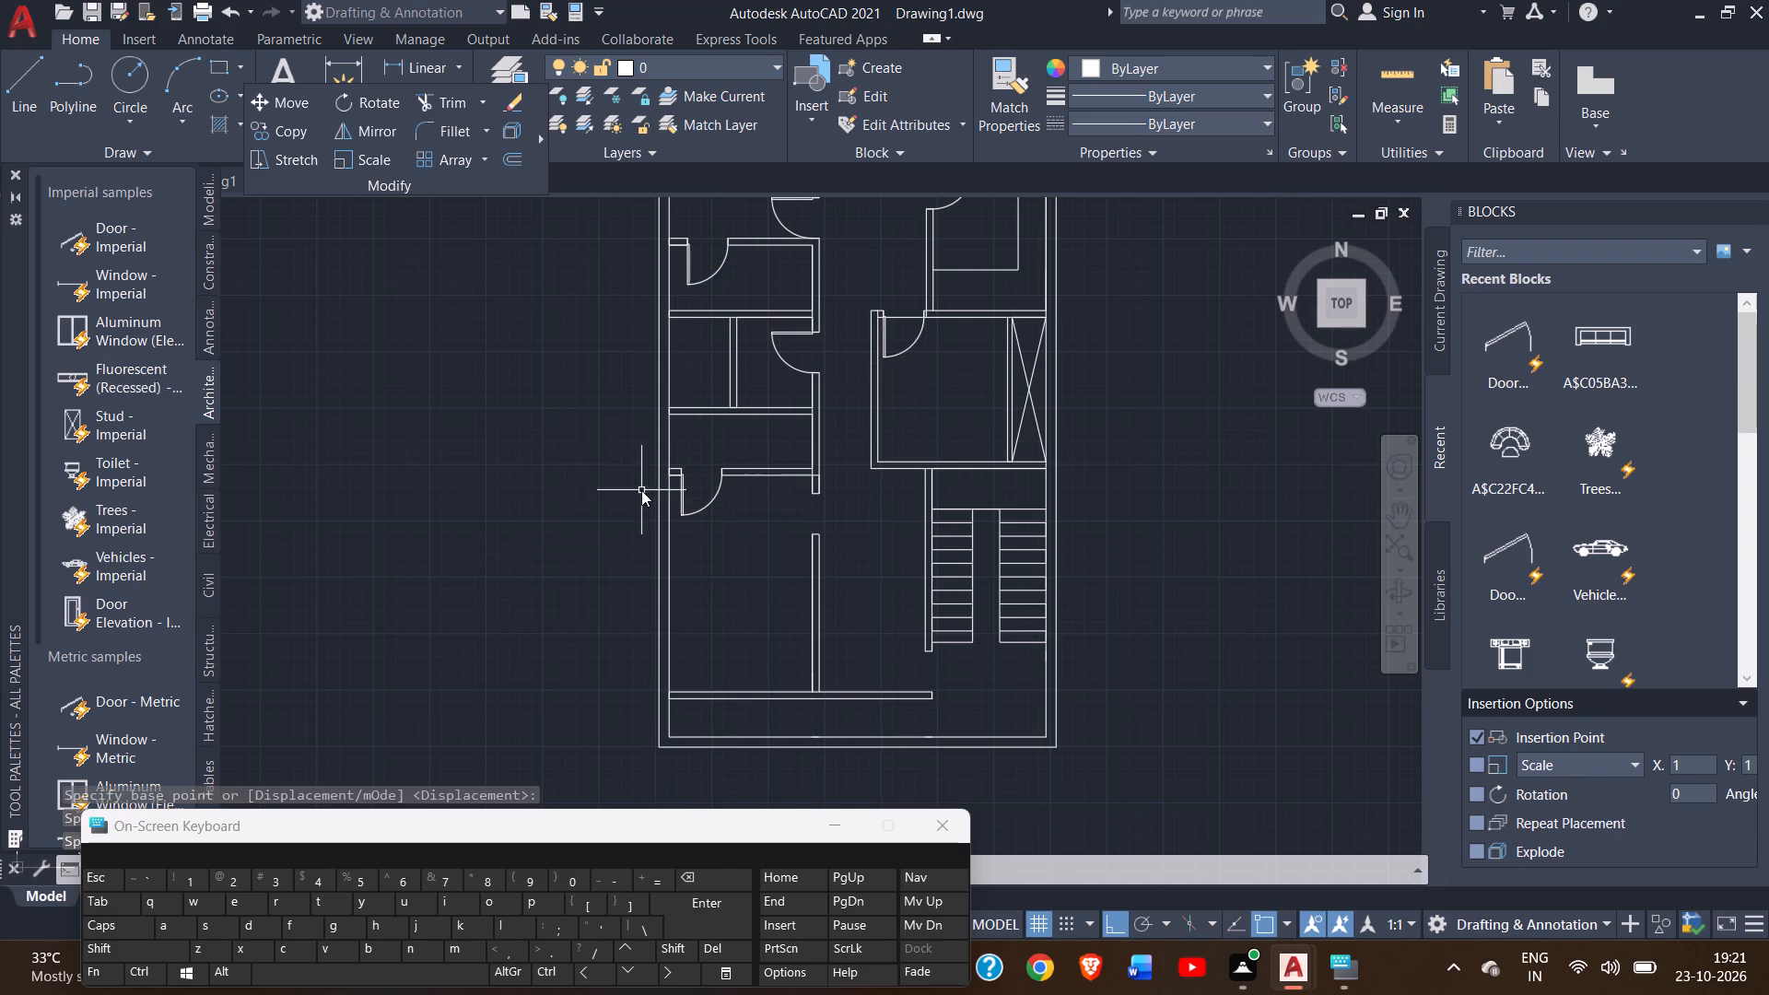
Flip the copied door so it swings up into the room above the partition, and clear the selection.
{"action": "left_click", "coordinate": [703, 499]}
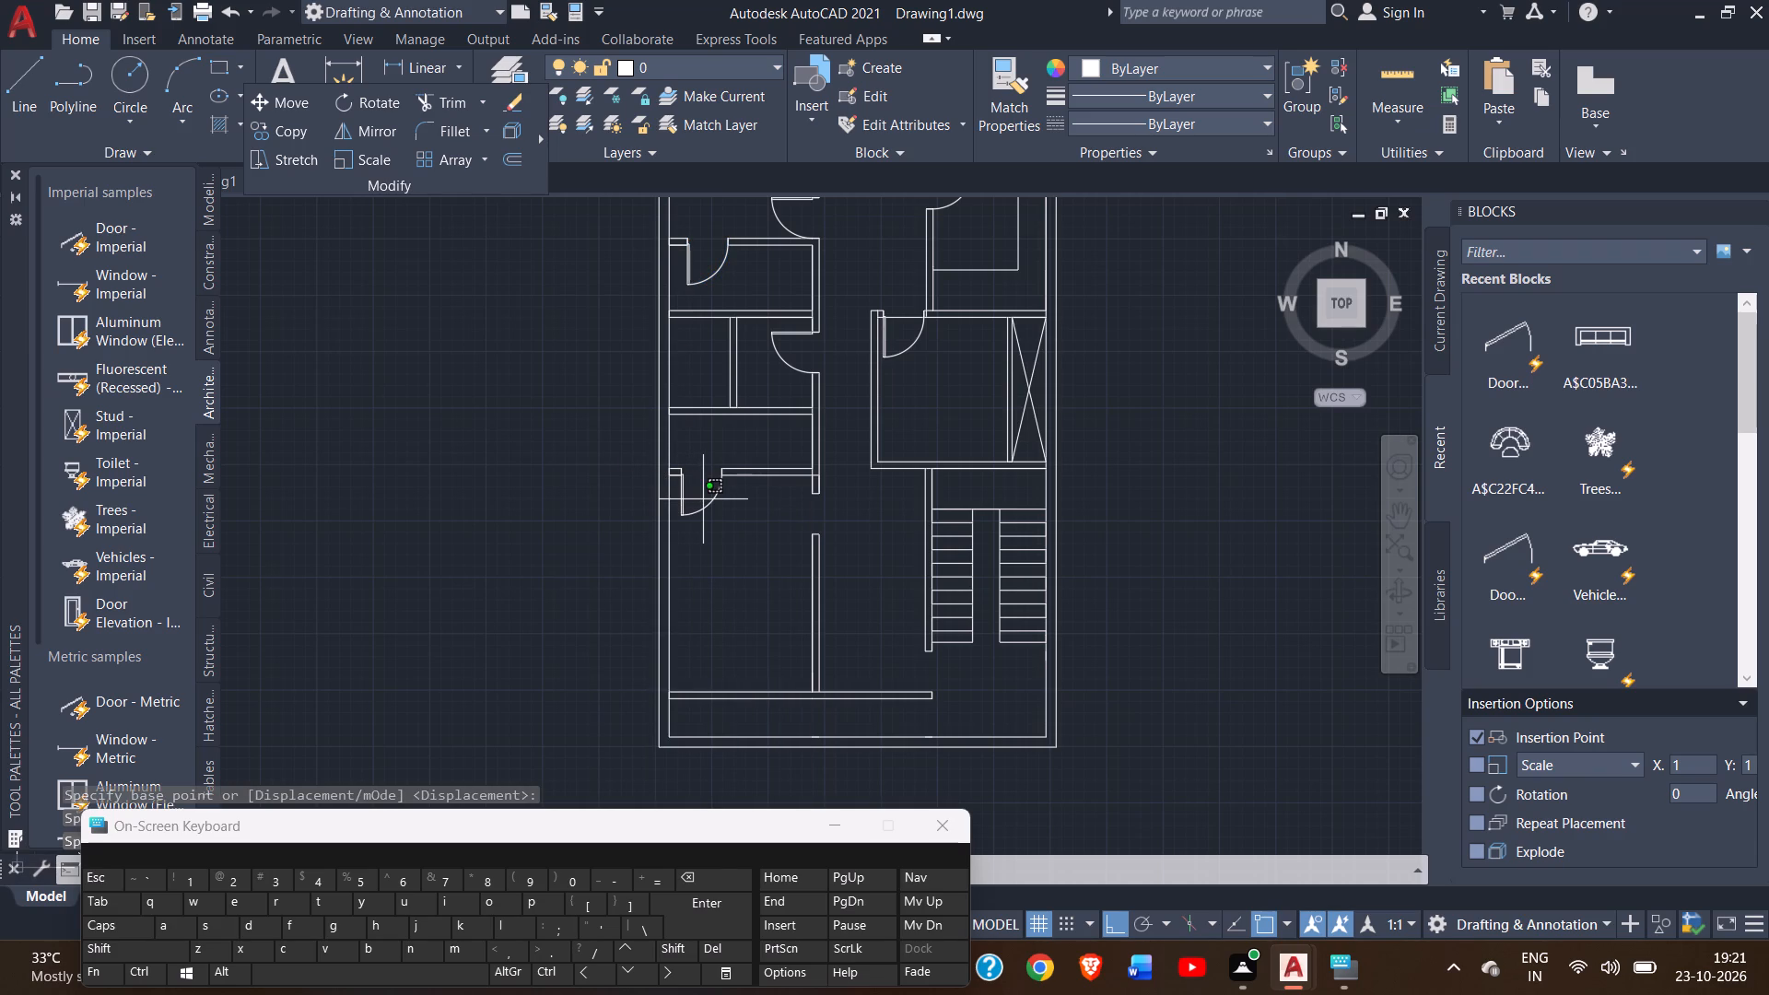
{"action": "left_click", "coordinate": [707, 503]}
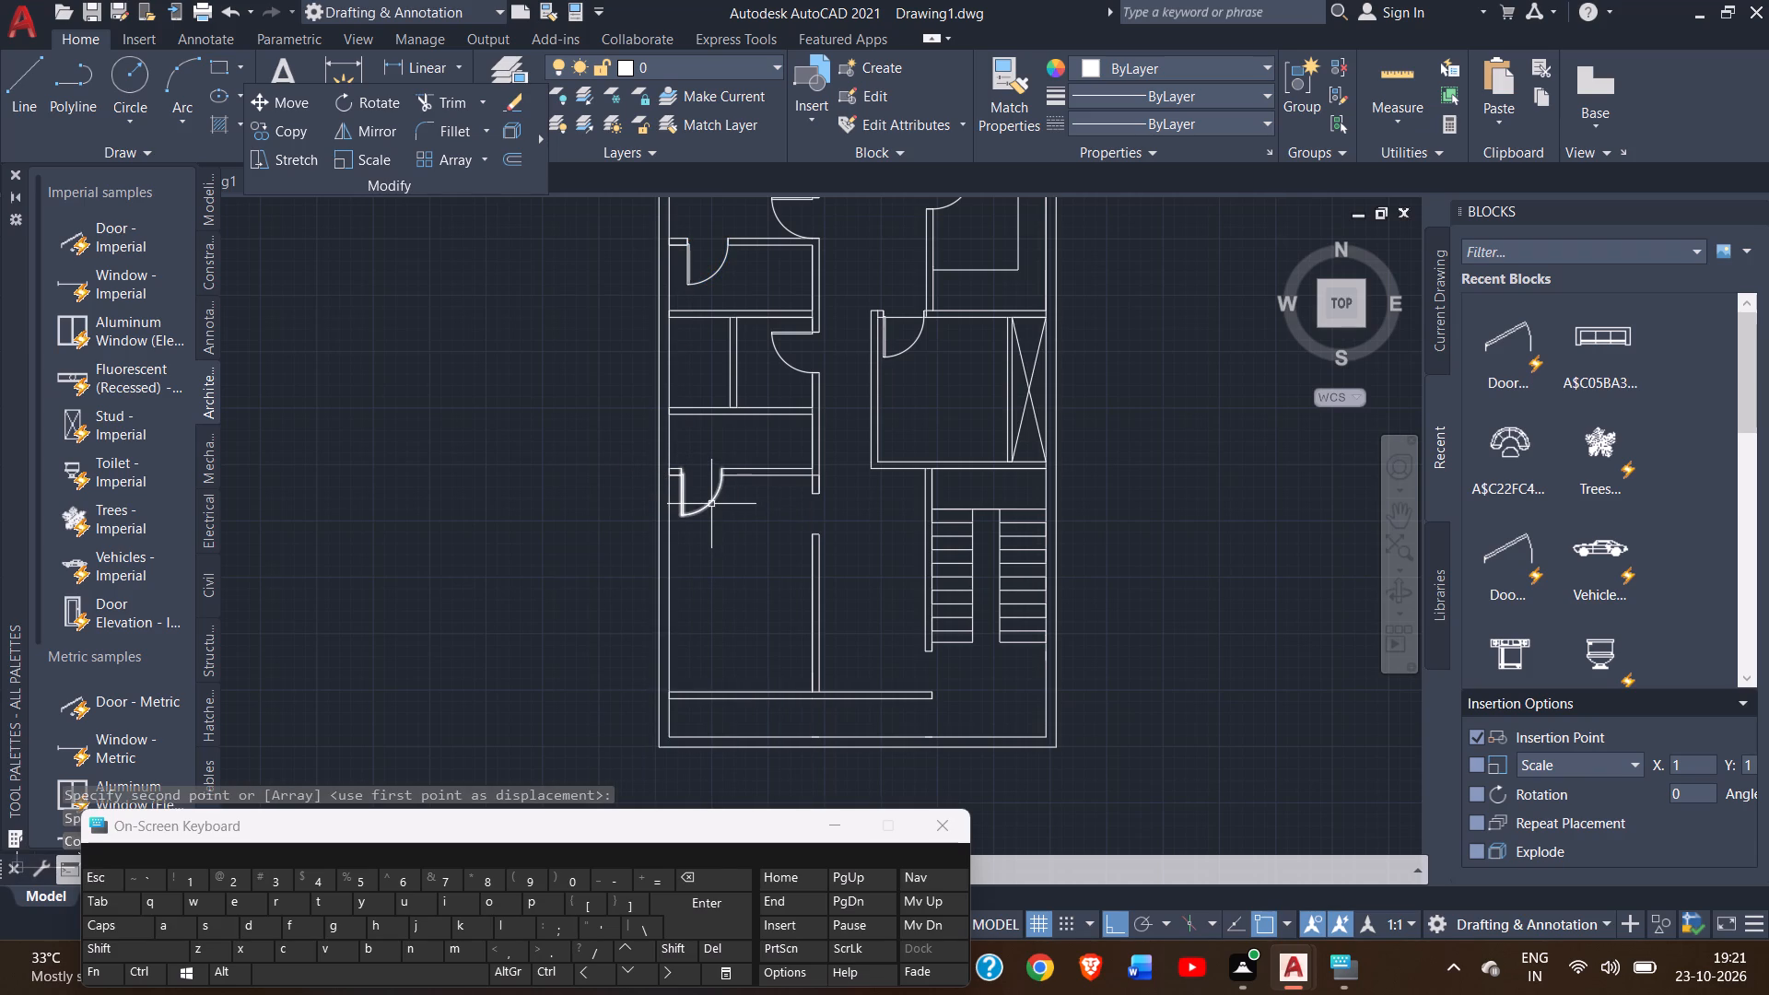
{"action": "left_click", "coordinate": [711, 503]}
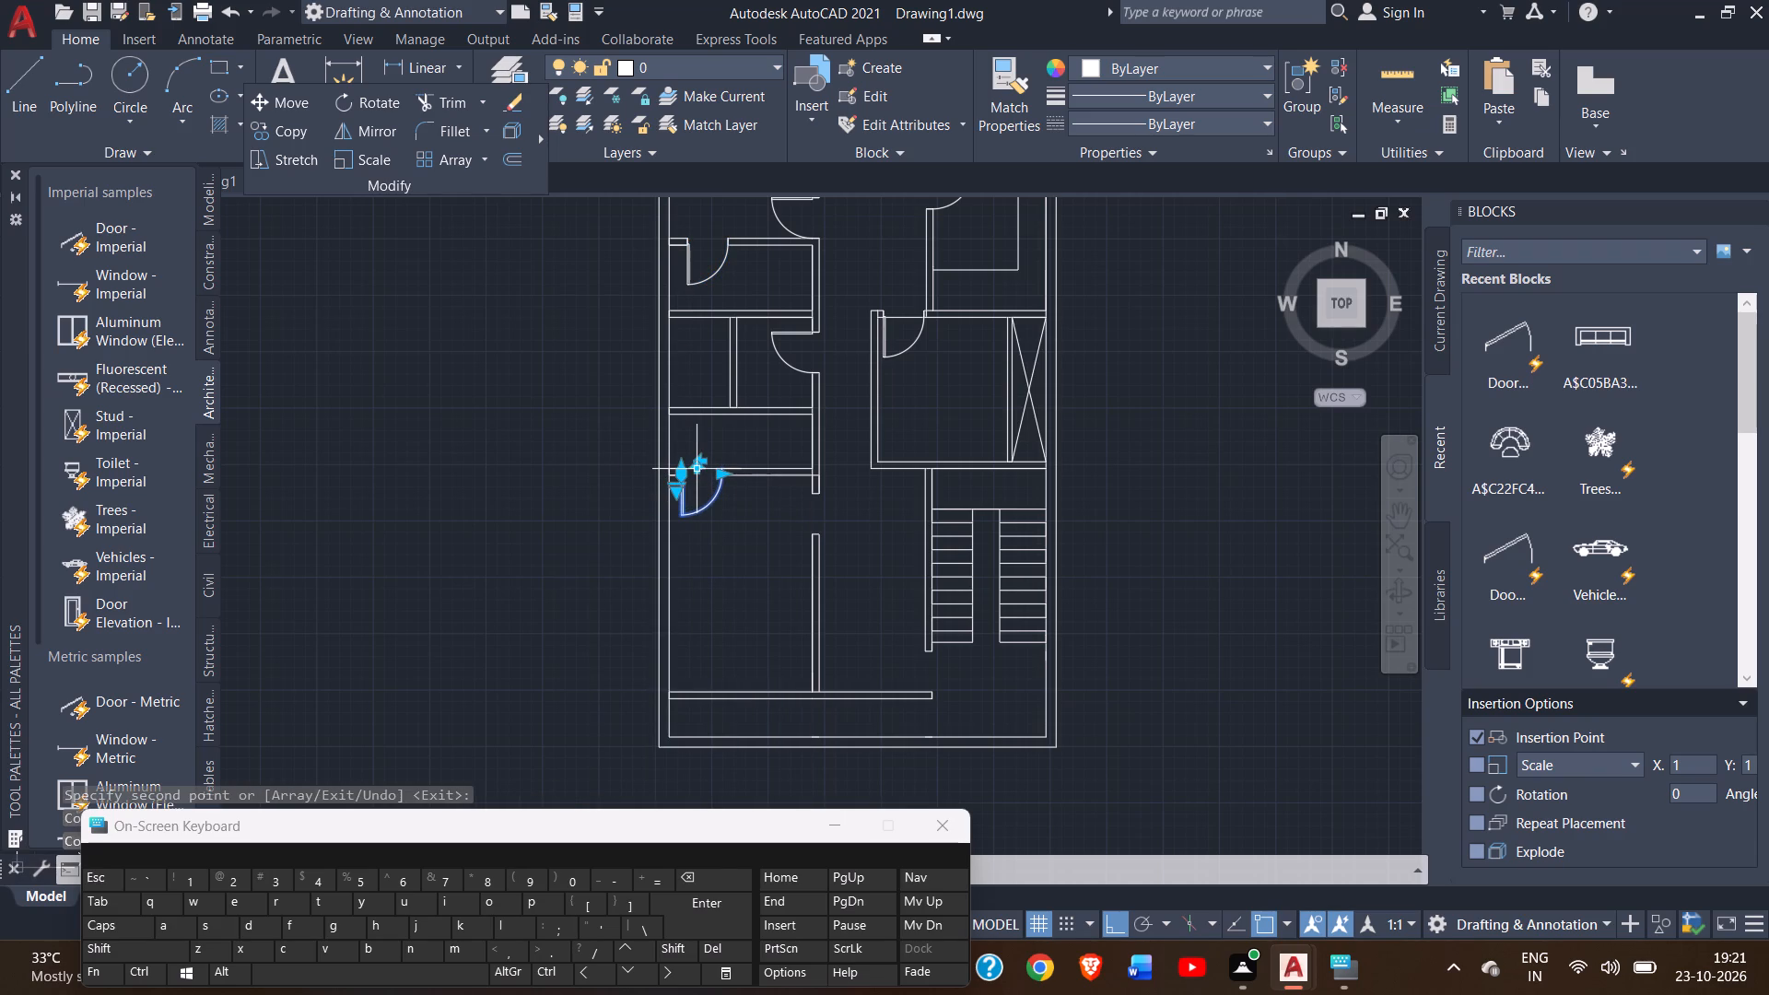
{"action": "left_click", "coordinate": [697, 469]}
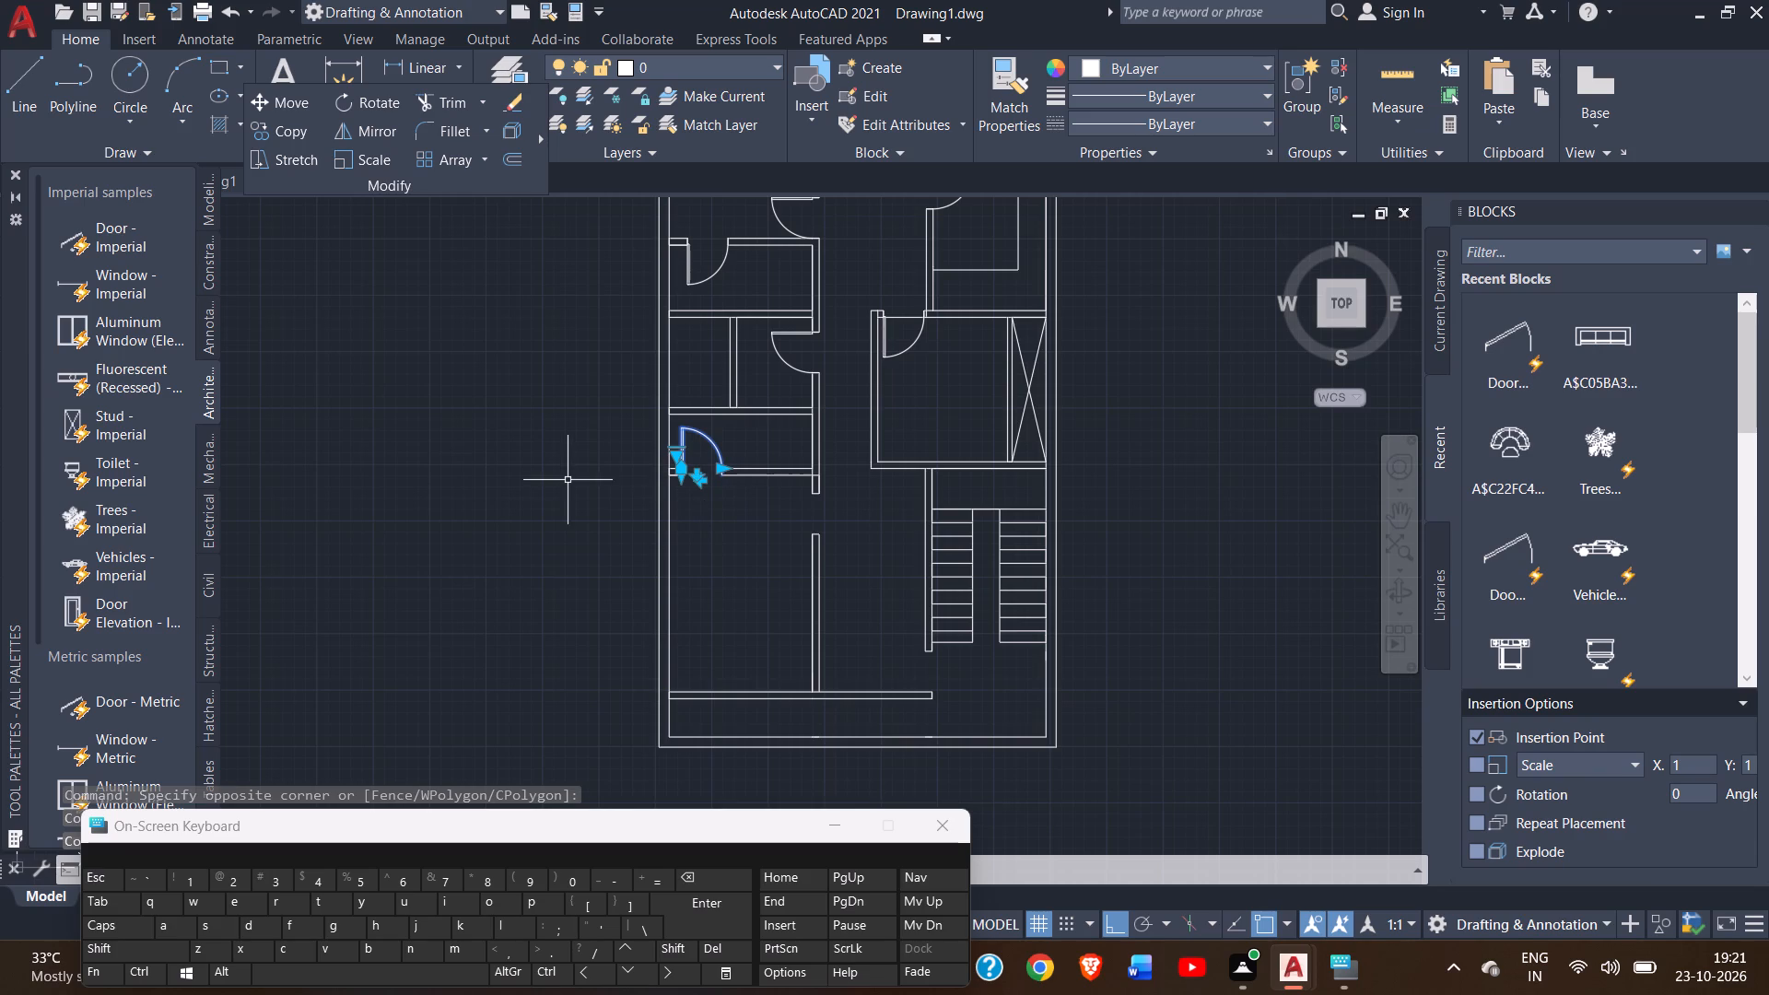
{"action": "right_click", "coordinate": [568, 480]}
{"action": "triple_click", "coordinate": [490, 366]}
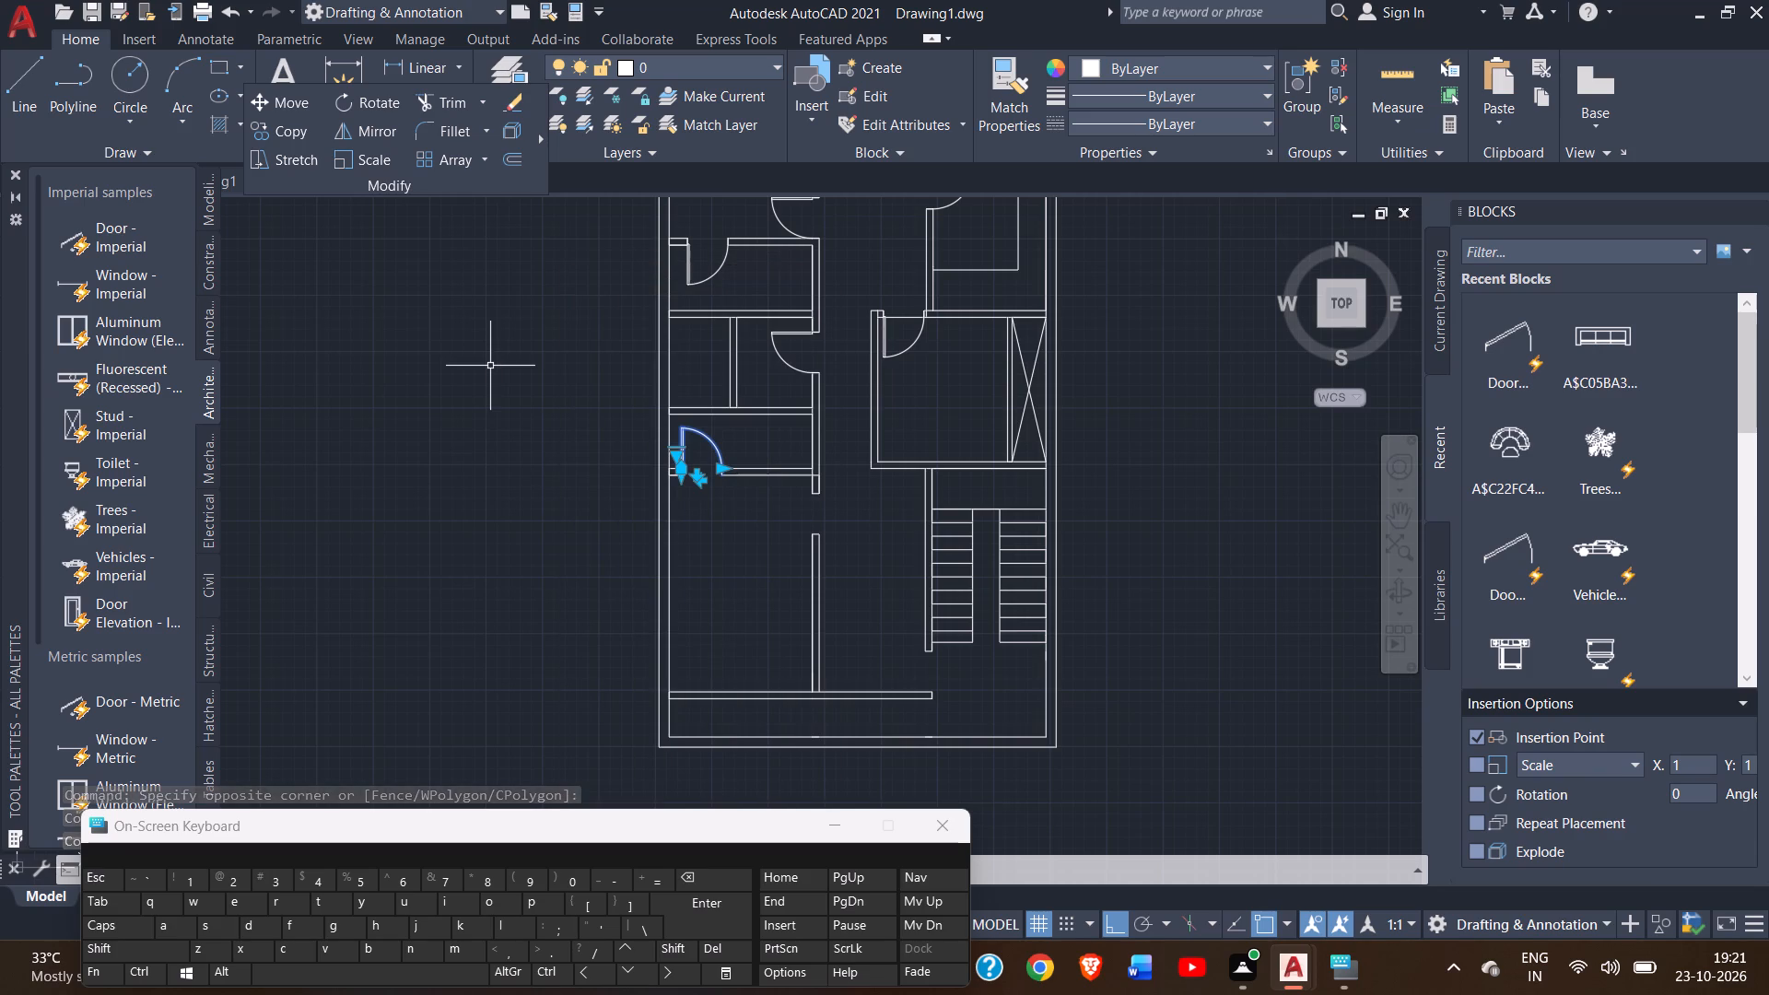
{"action": "triple_click", "coordinate": [490, 366]}
{"action": "triple_click", "coordinate": [490, 366]}
{"action": "left_click", "coordinate": [490, 366]}
{"action": "left_click", "coordinate": [458, 449]}
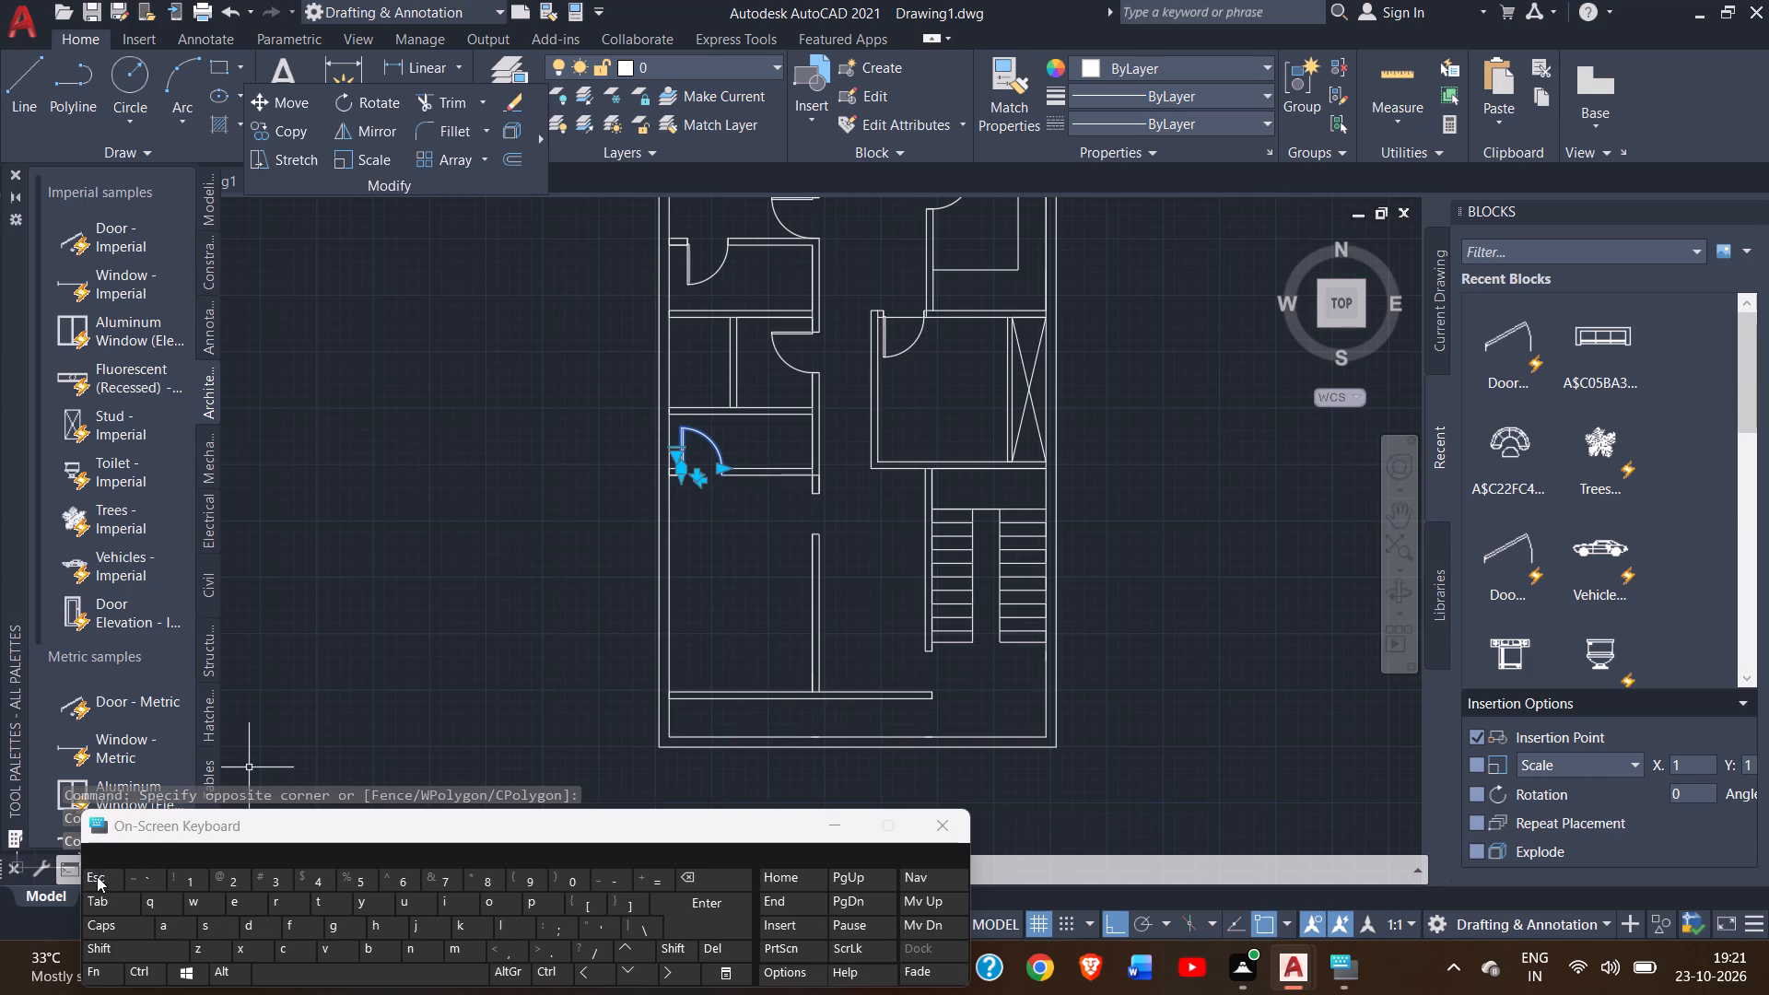
{"action": "key", "text": "Escape"}
{"action": "key", "text": "Escape"}
{"action": "key", "text": "Escape"}
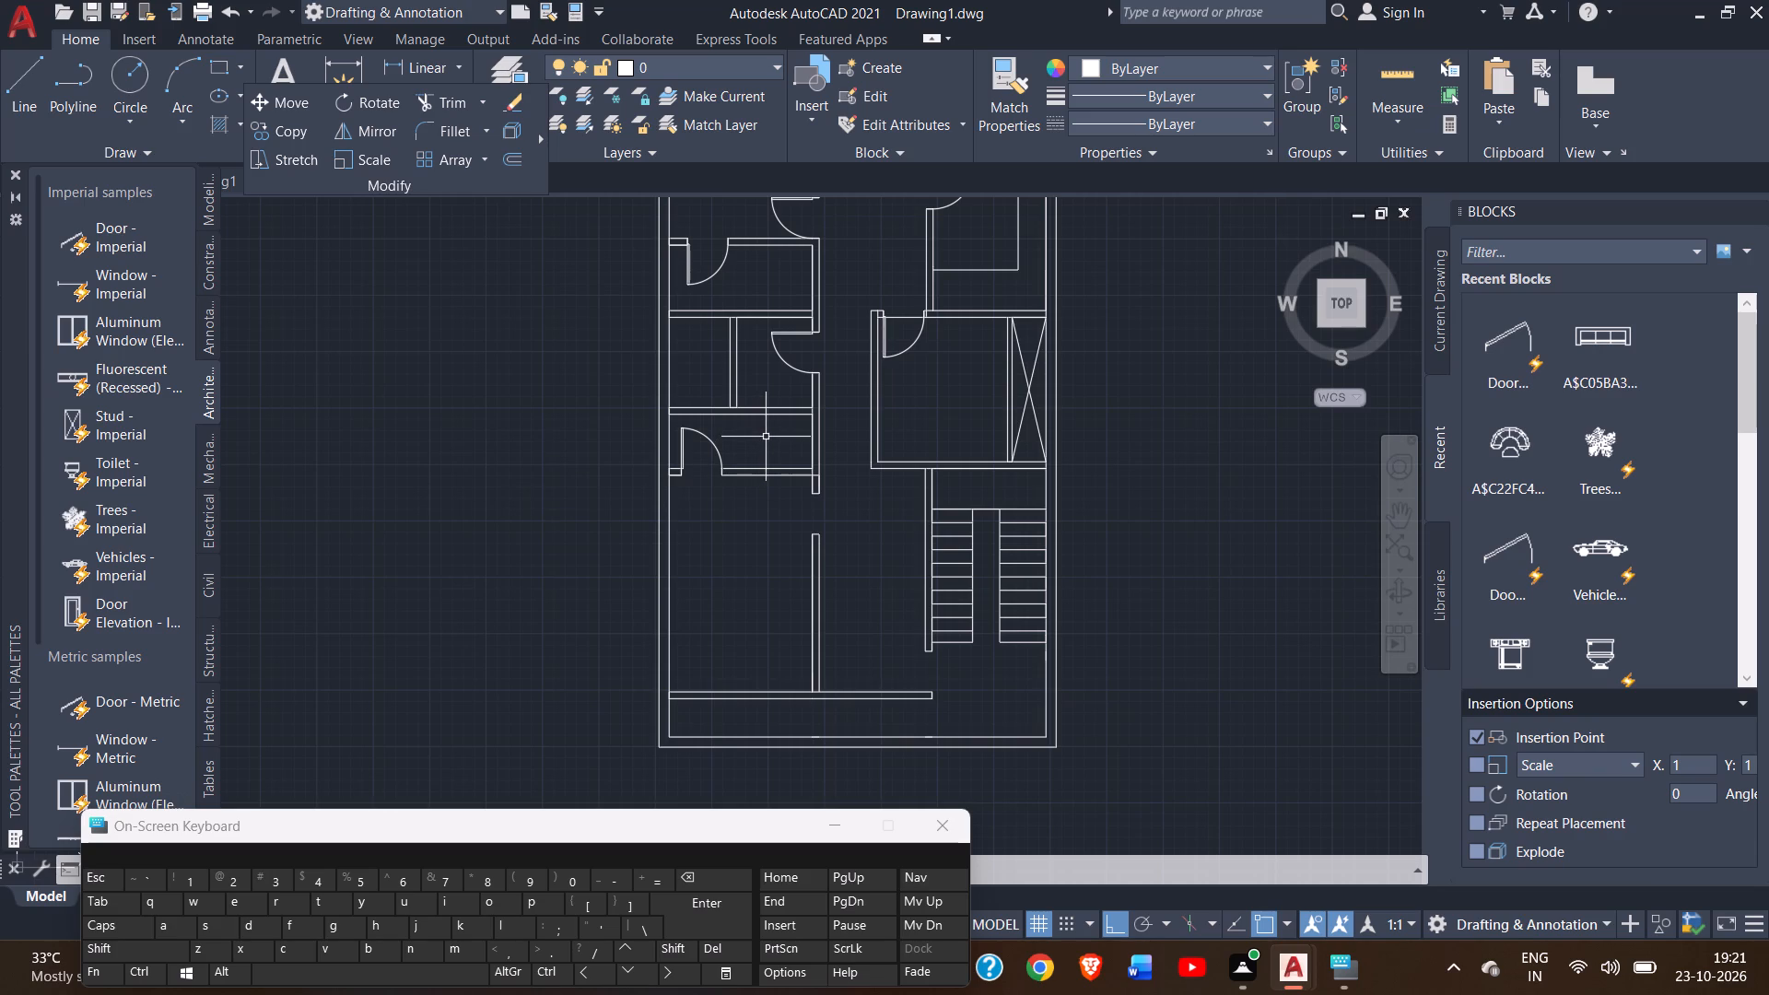
Copy the upper and middle doors in the hallway-side wall downward, from the middle door's hallway-side jamb corner to the lower opening's upper jamb corner.
{"action": "left_click", "coordinate": [781, 225]}
{"action": "scroll", "coordinate": [781, 225], "scroll_direction": "down", "scroll_amount": 1, "text": "ctrl"}
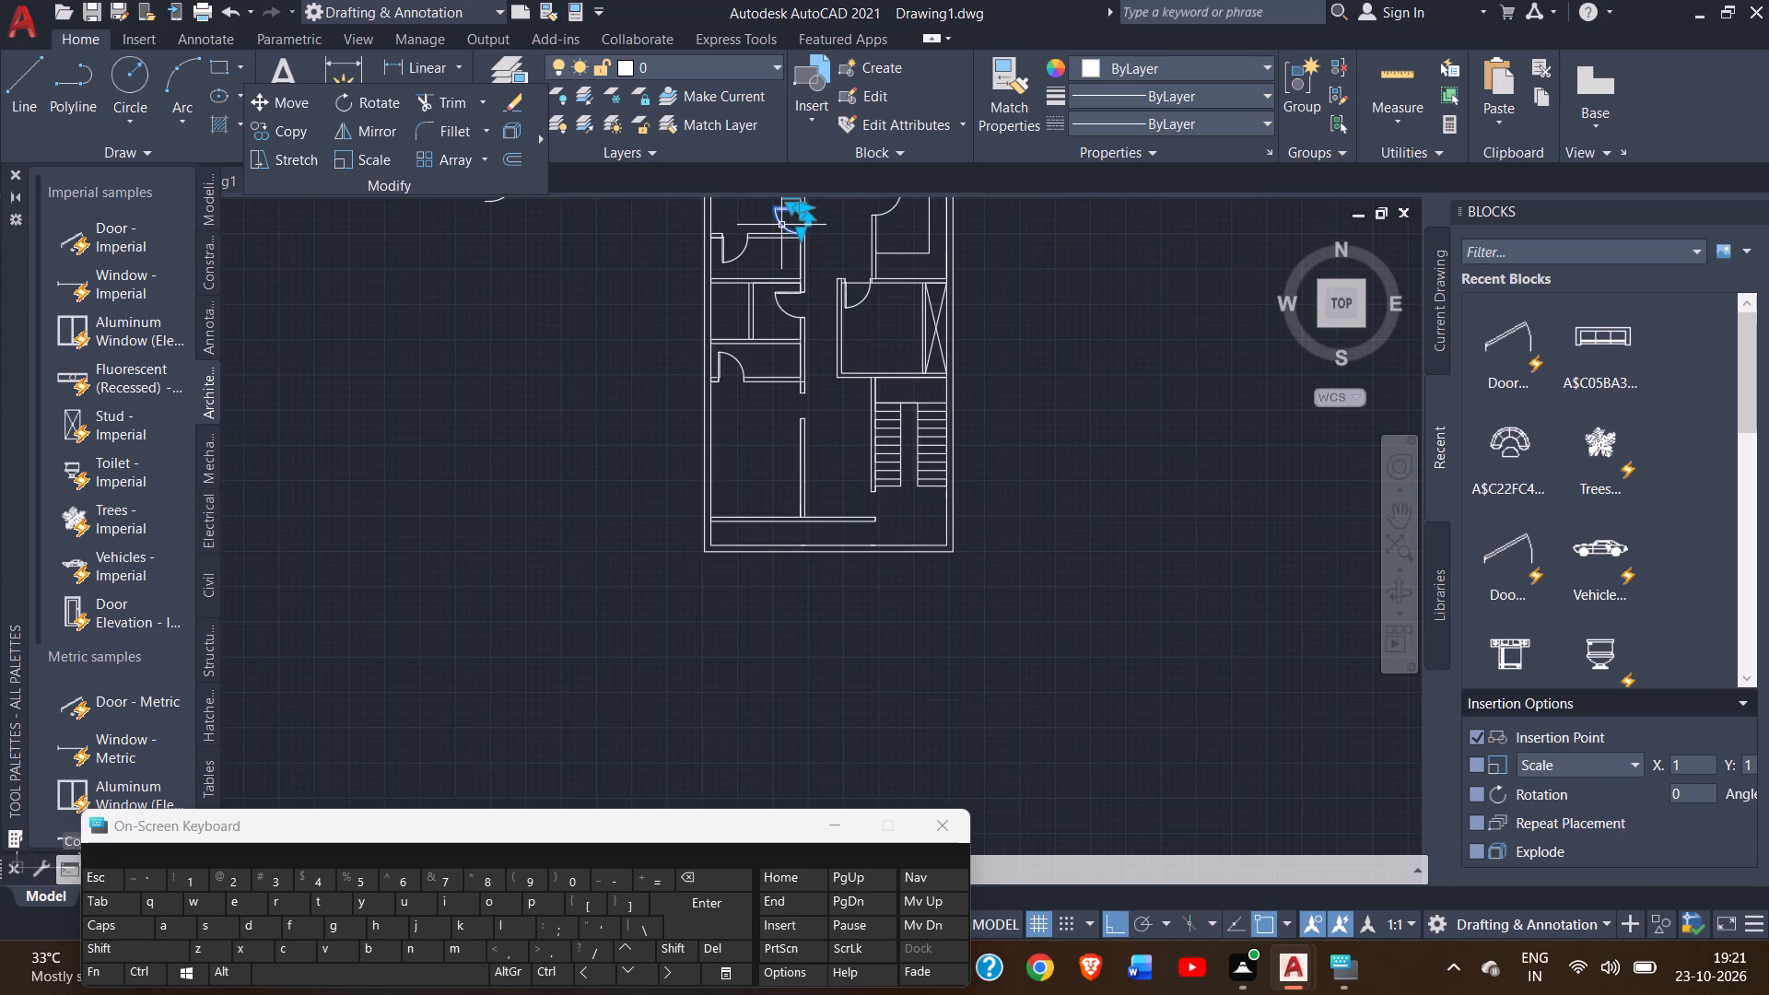
{"action": "scroll", "coordinate": [804, 196], "scroll_direction": "up", "scroll_amount": 8, "text": "ctrl"}
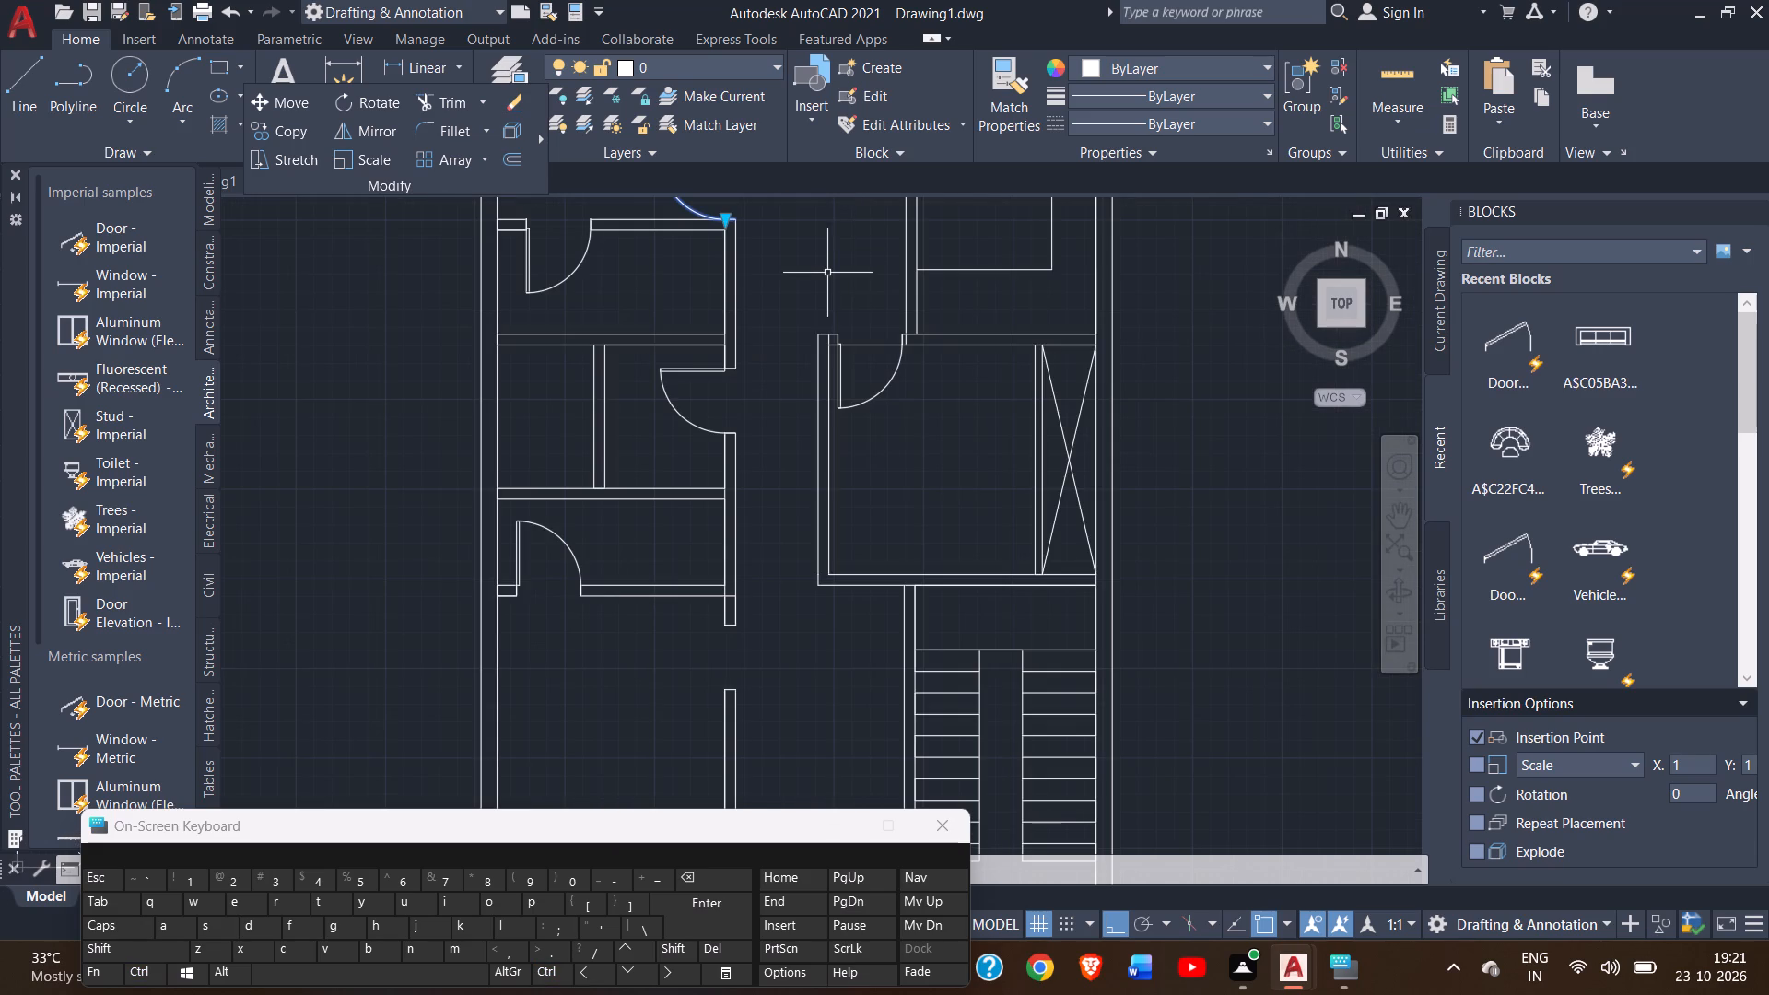
{"action": "left_click", "coordinate": [690, 369]}
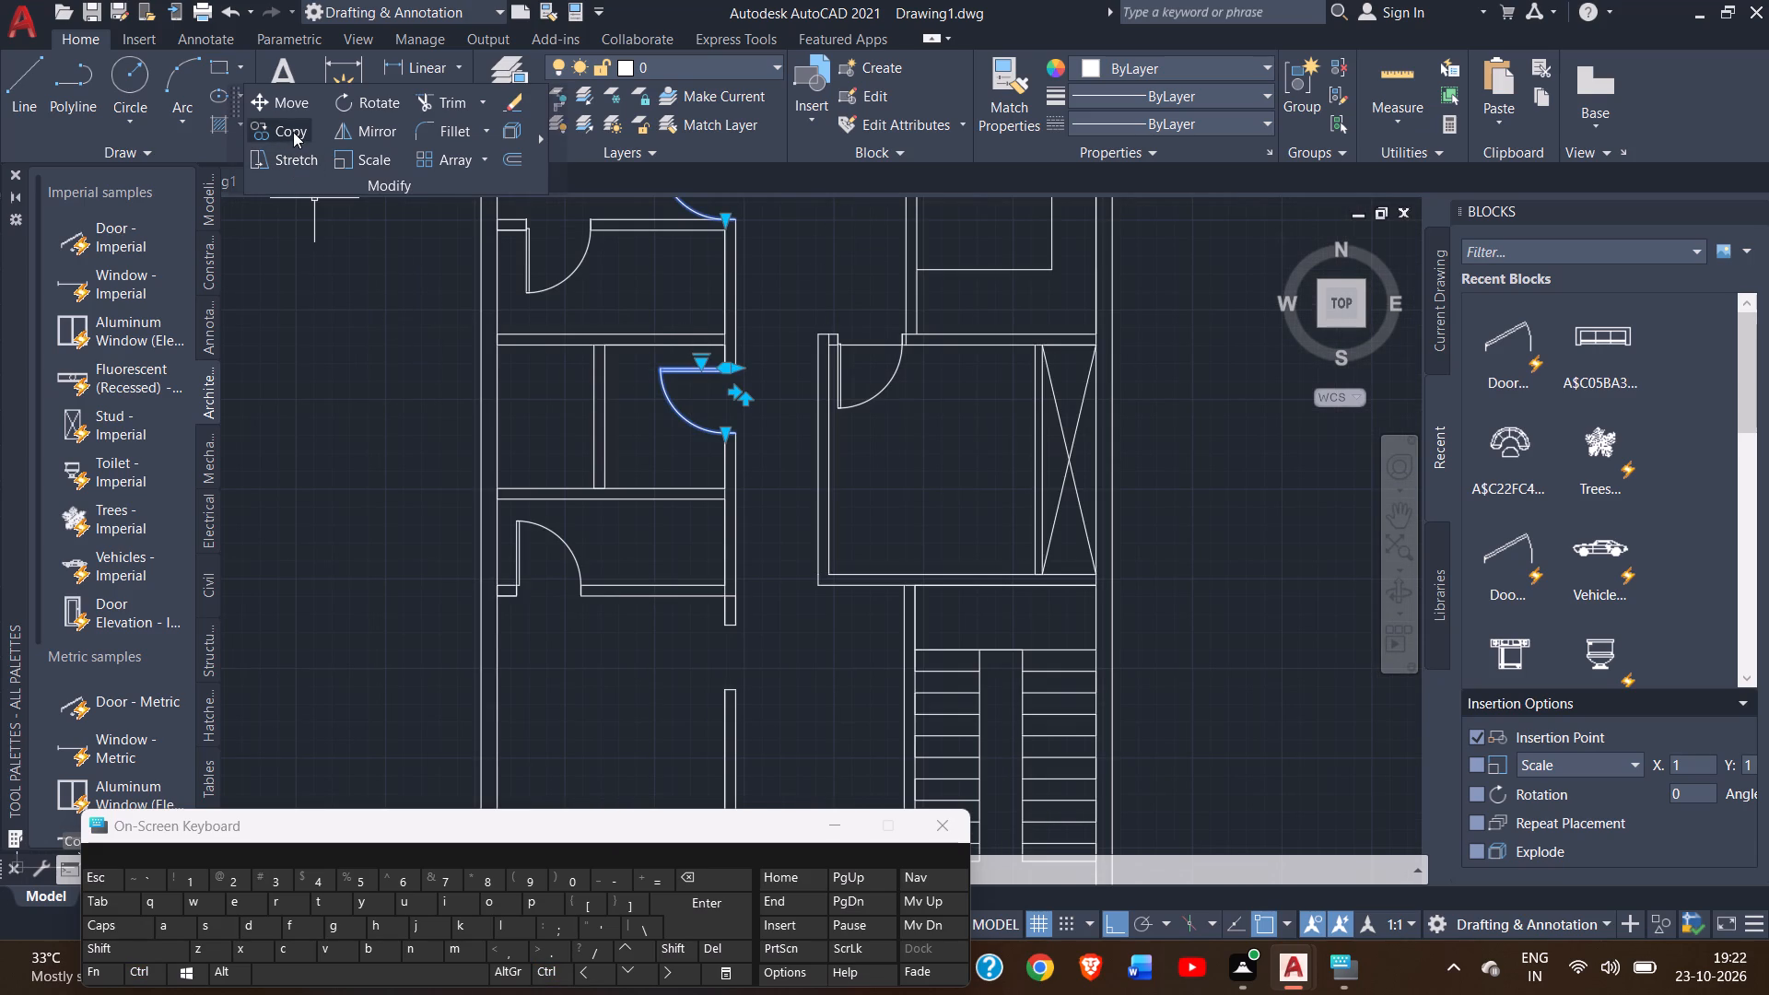
{"action": "left_click", "coordinate": [293, 132]}
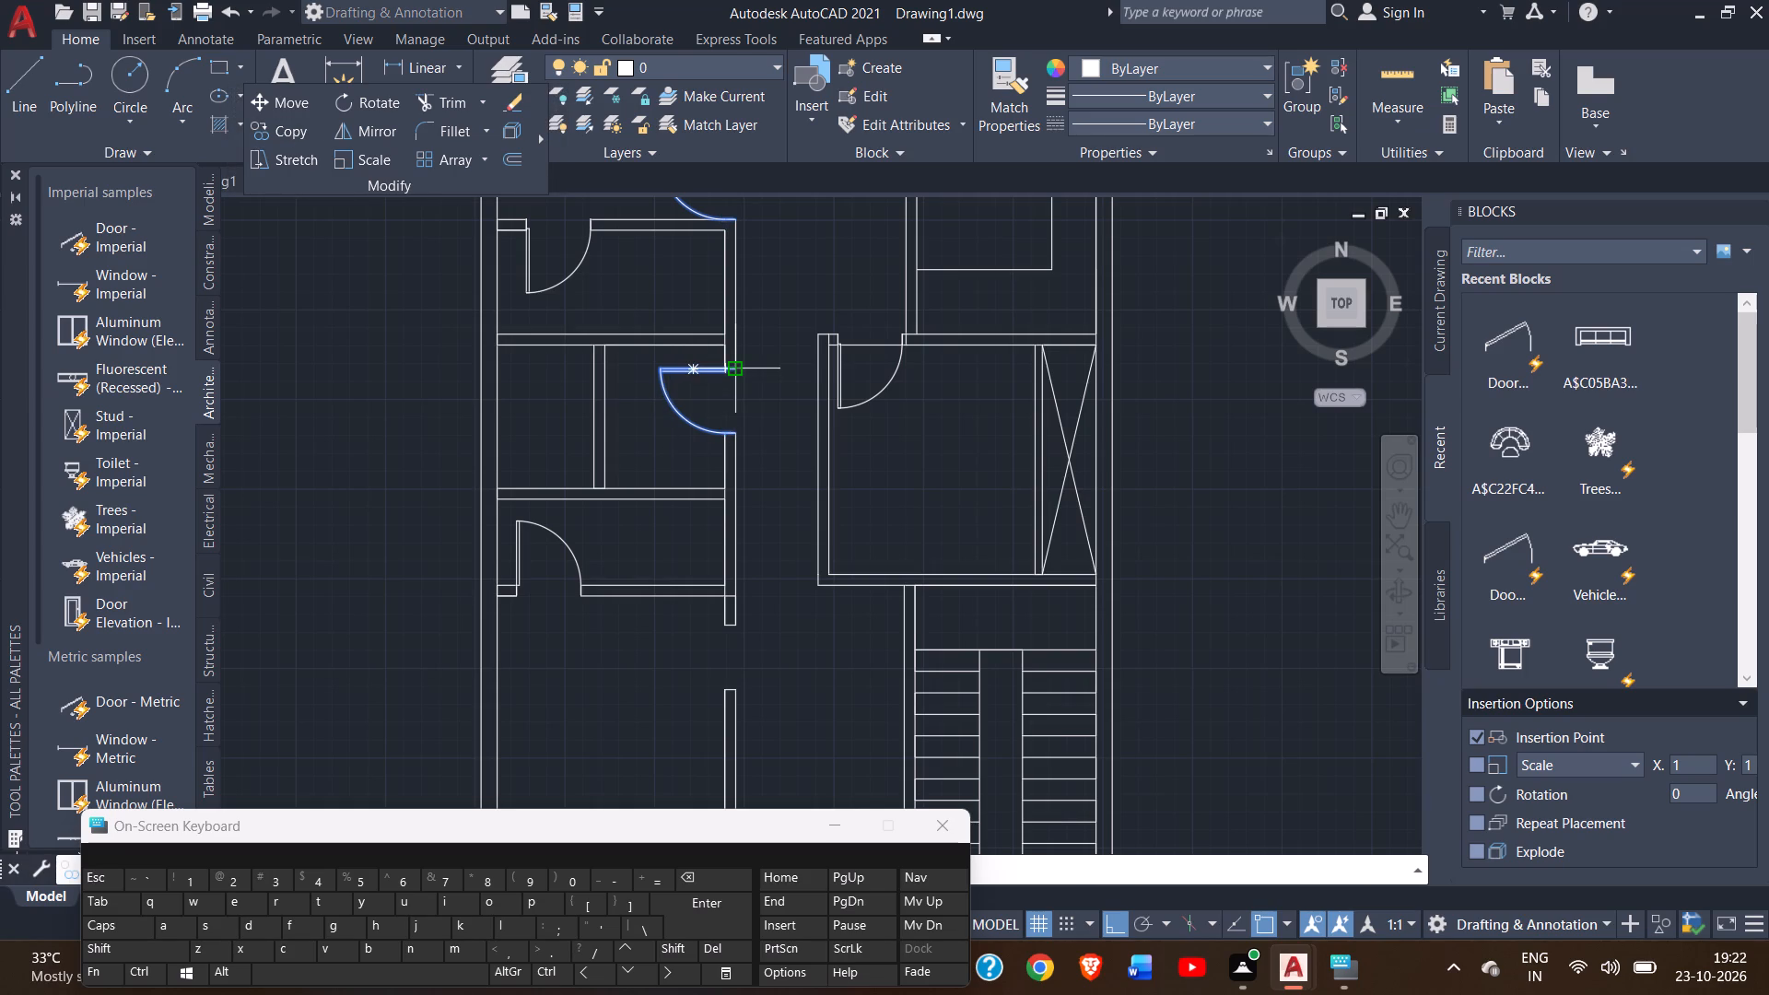
{"action": "left_click", "coordinate": [736, 372]}
{"action": "left_click", "coordinate": [742, 629]}
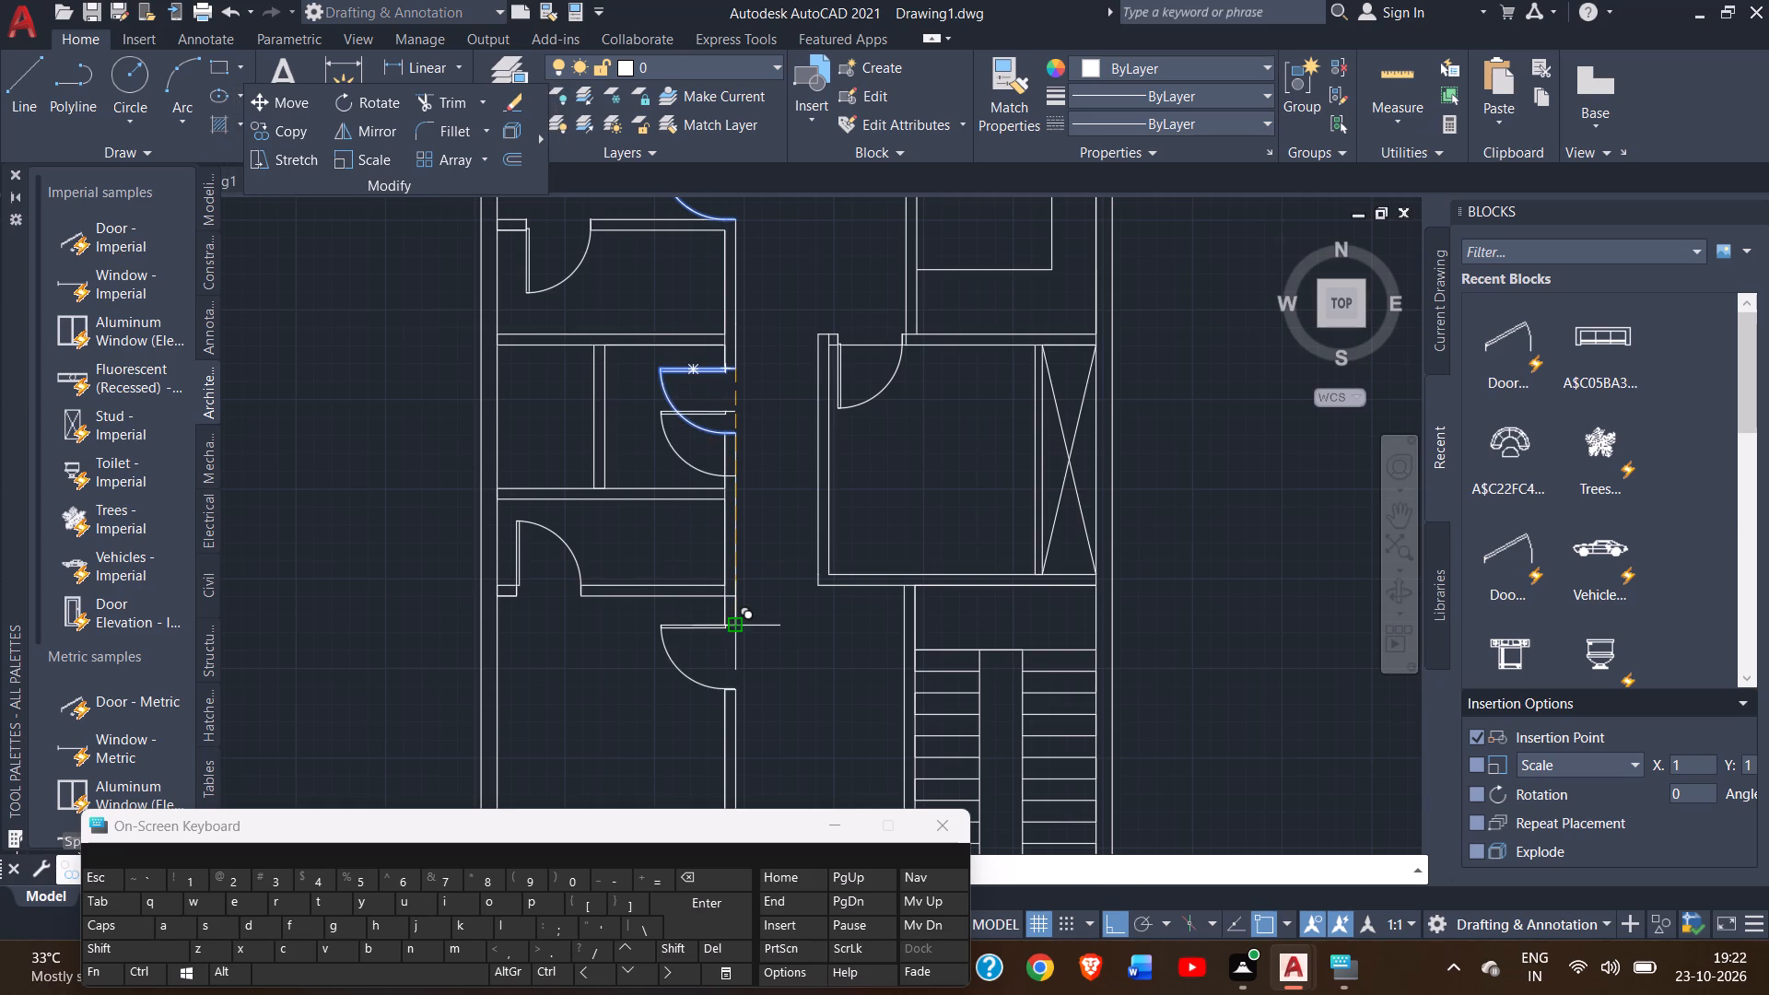
{"action": "right_click", "coordinate": [796, 533]}
{"action": "left_click", "coordinate": [837, 556]}
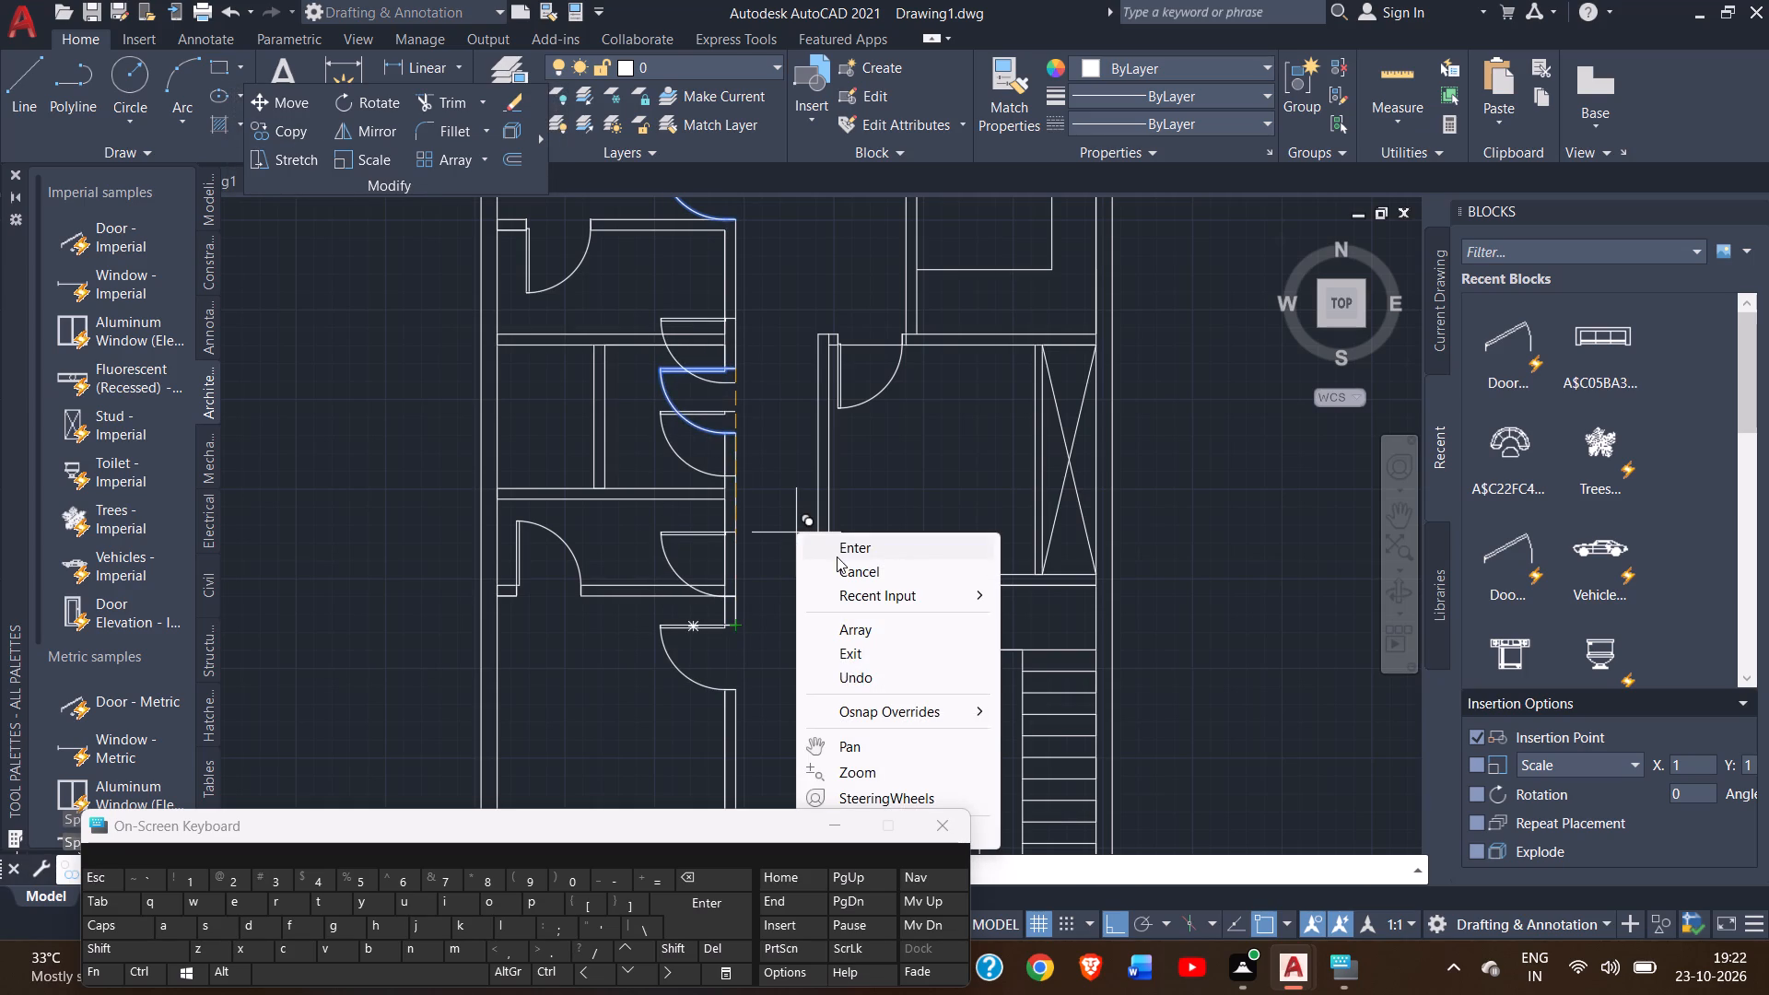
Delete the extra door copy overlapping the middle door in the hallway-side wall.
{"action": "left_click", "coordinate": [690, 465]}
{"action": "key", "text": "Delete"}
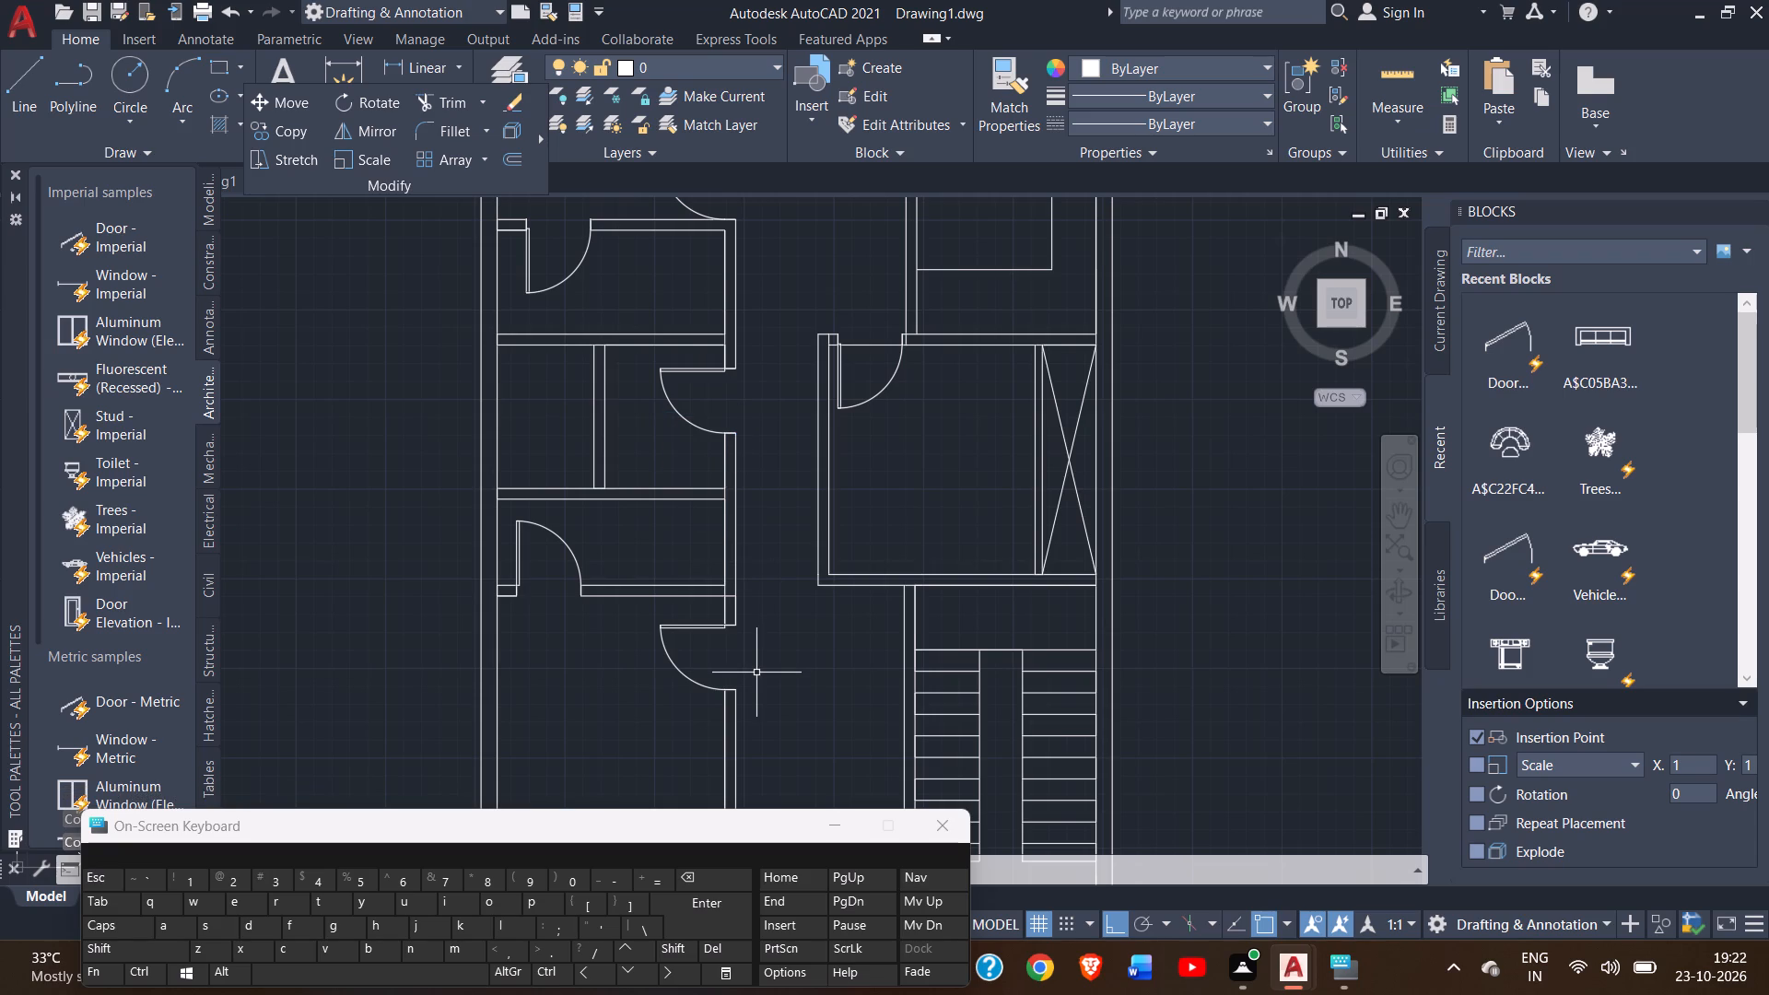
Examine the lower end of the plan around the staircase, the hallway-side wall and the bottom partition.
{"action": "scroll", "coordinate": [756, 673], "scroll_direction": "up", "scroll_amount": 3, "text": "ctrl"}
{"action": "scroll", "coordinate": [756, 673], "scroll_direction": "down", "scroll_amount": 3, "text": "ctrl"}
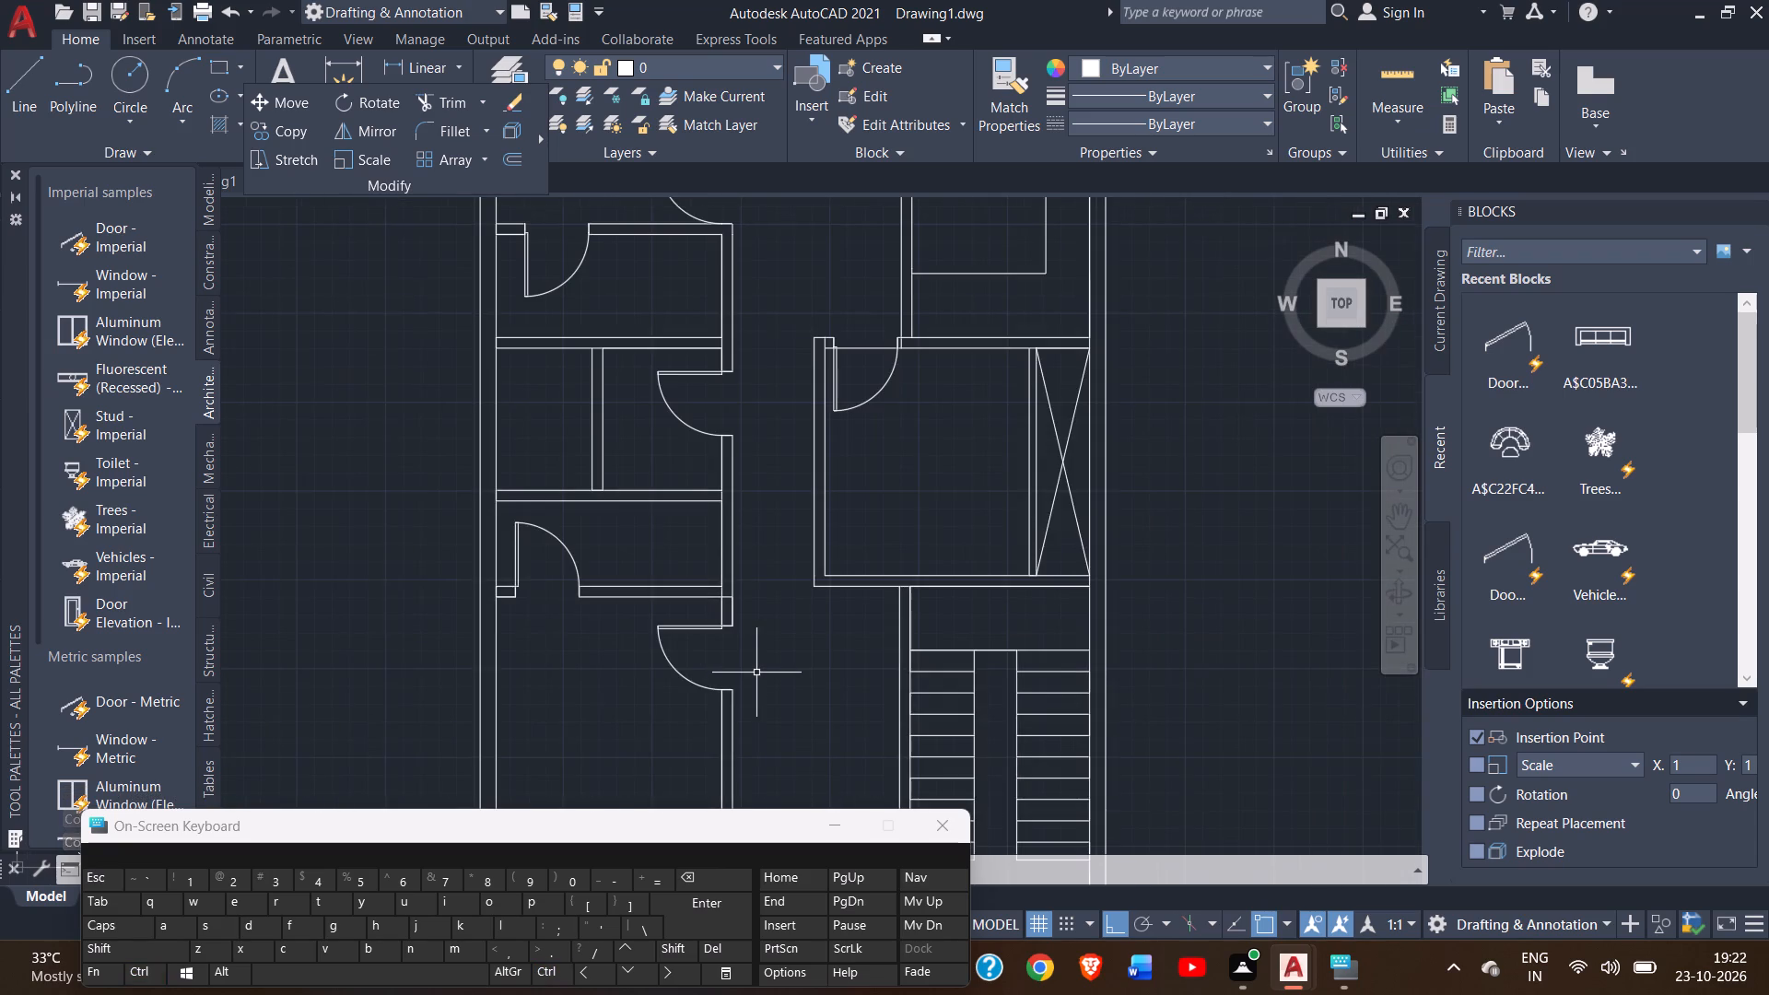
{"action": "scroll", "coordinate": [756, 673], "scroll_direction": "down", "scroll_amount": 2, "text": "ctrl"}
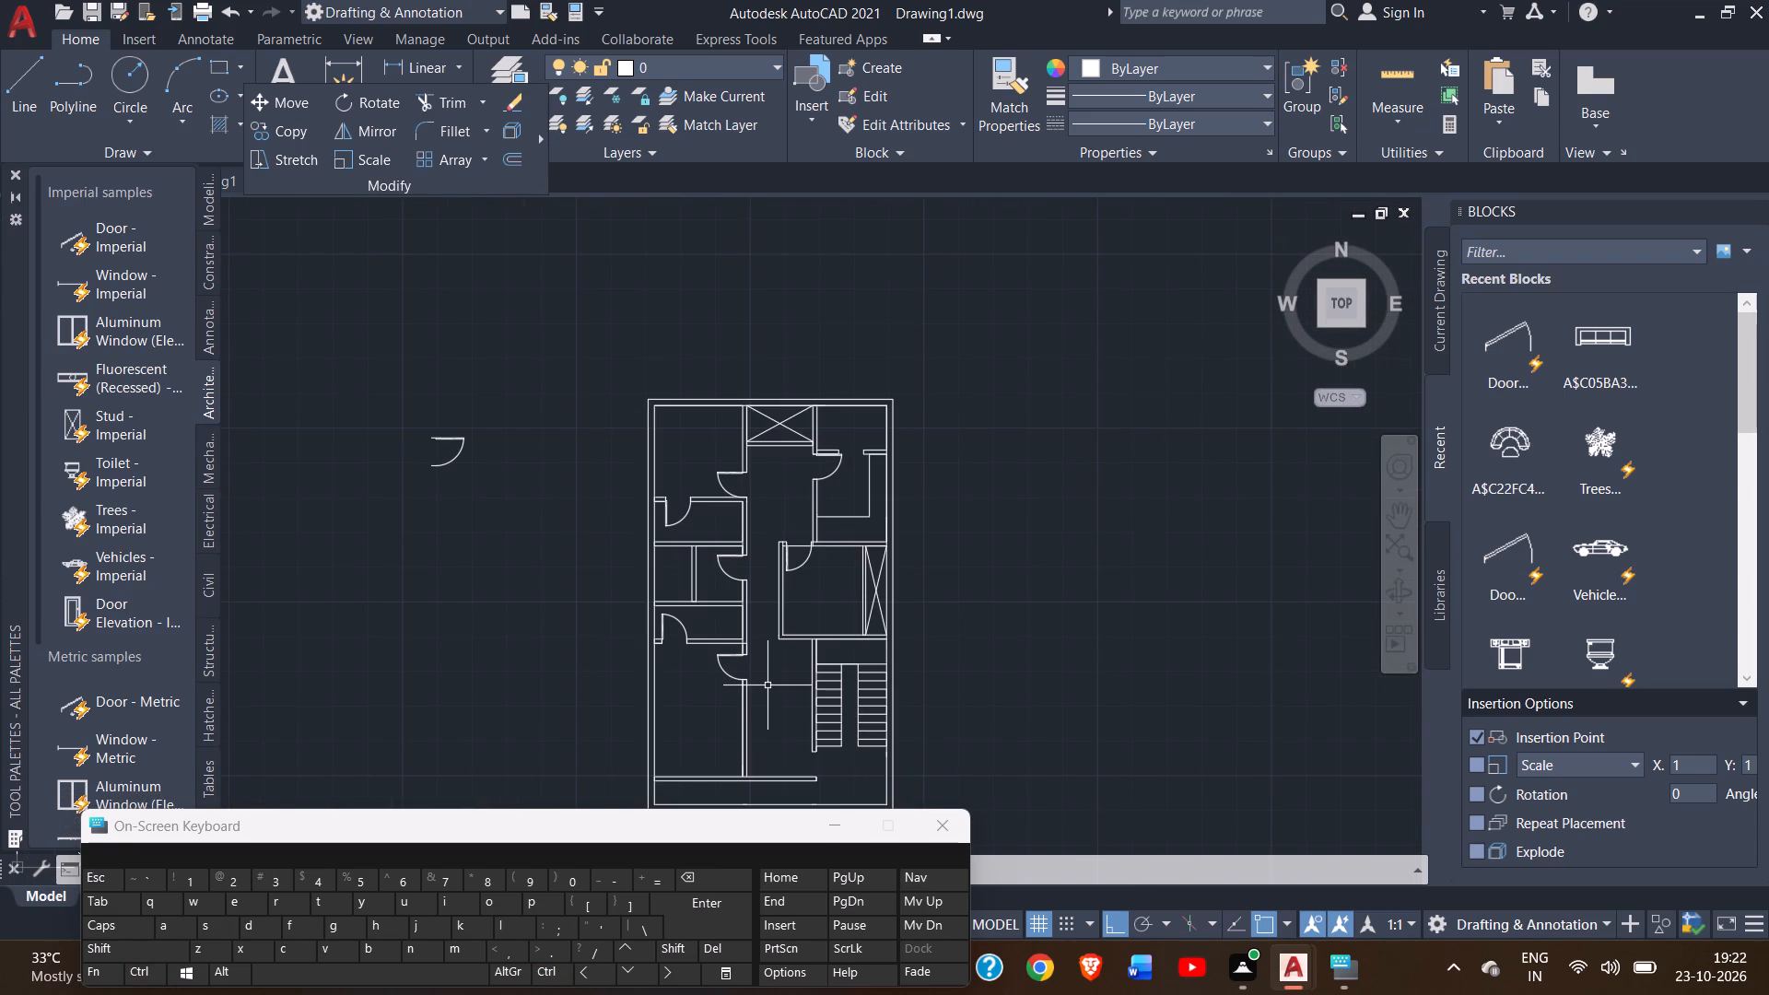
{"action": "left_click", "coordinate": [1401, 525]}
{"action": "left_click_drag", "start_coordinate": [982, 650], "coordinate": [982, 623]}
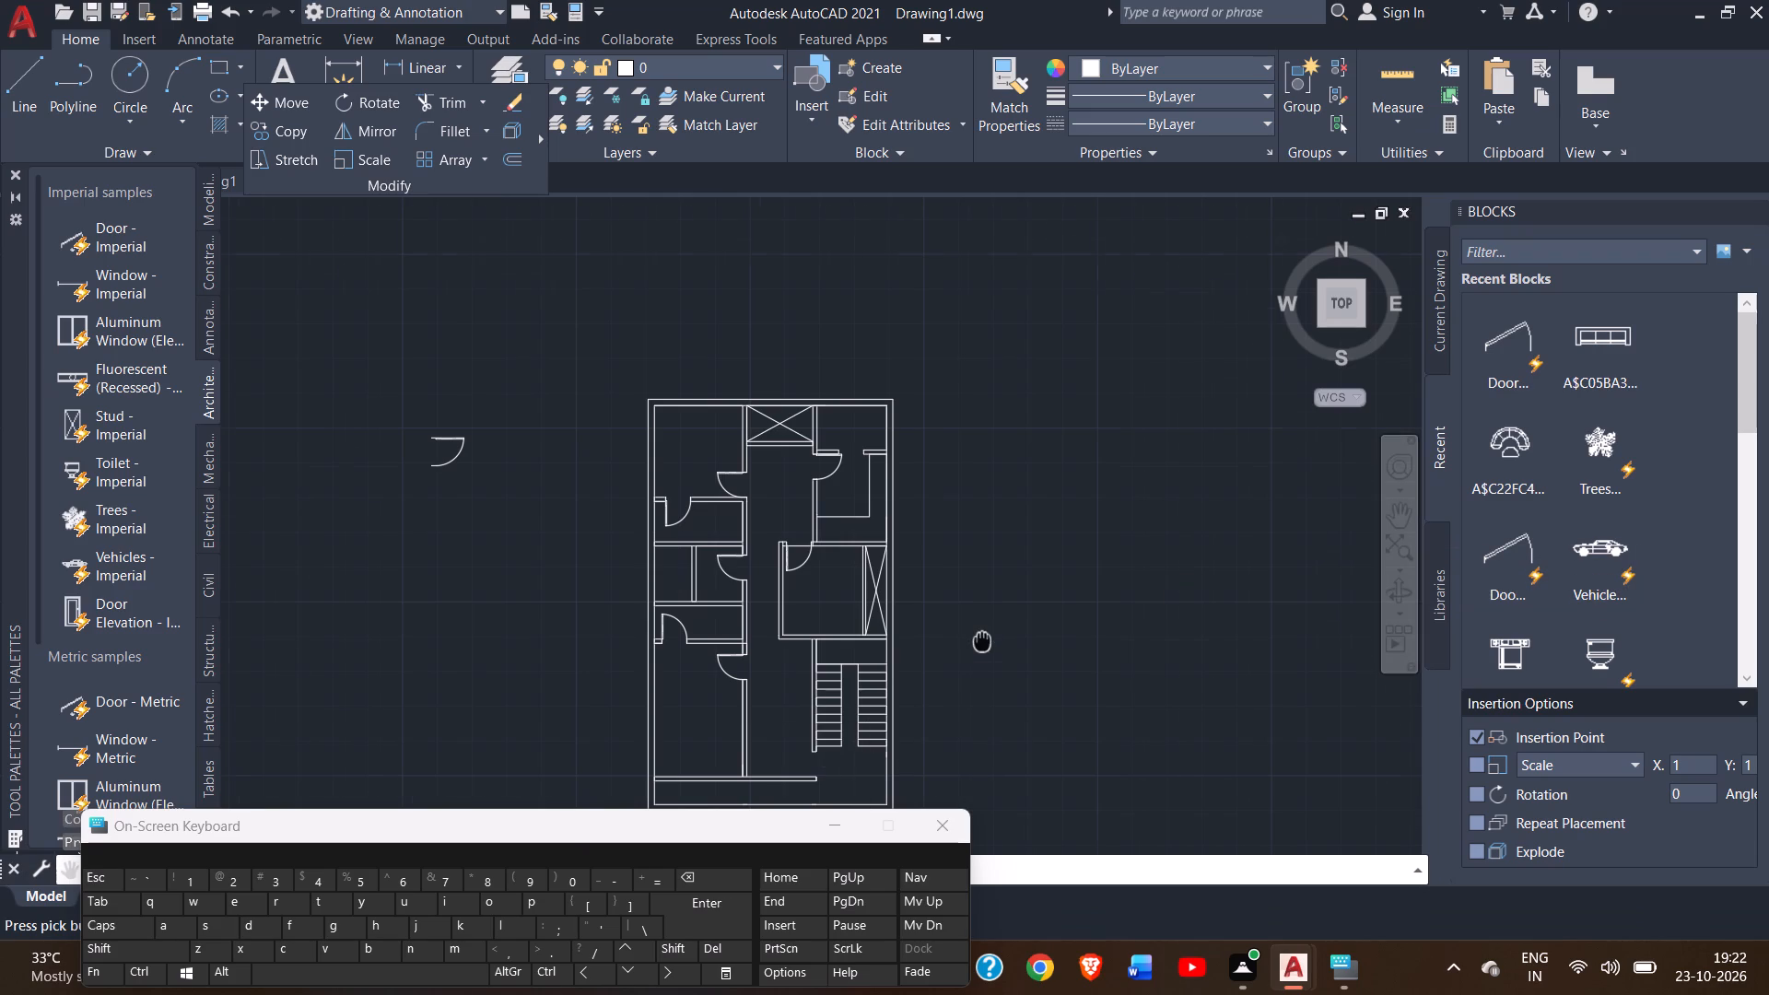
{"action": "left_click_drag", "start_coordinate": [982, 623], "coordinate": [990, 473]}
{"action": "scroll", "coordinate": [833, 578], "scroll_direction": "up", "scroll_amount": 2, "text": "ctrl"}
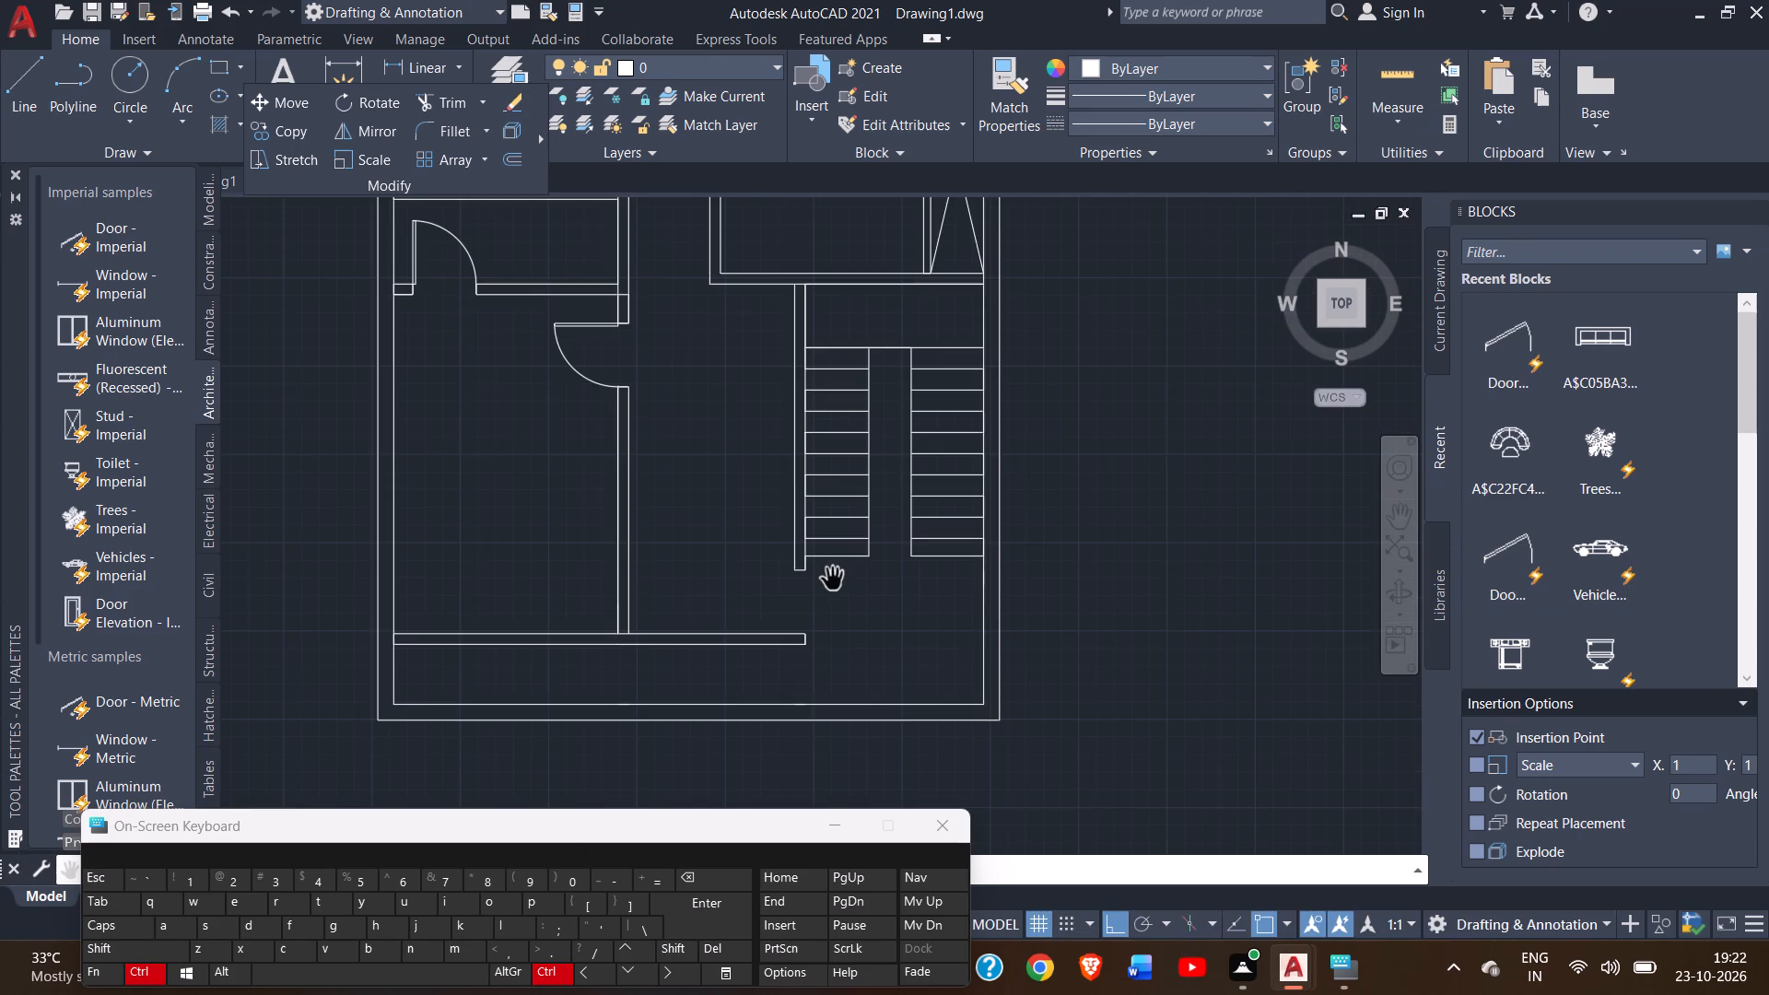
{"action": "scroll", "coordinate": [833, 578], "scroll_direction": "up", "scroll_amount": 3, "text": "ctrl"}
{"action": "scroll", "coordinate": [833, 578], "scroll_direction": "down", "scroll_amount": 2, "text": "ctrl"}
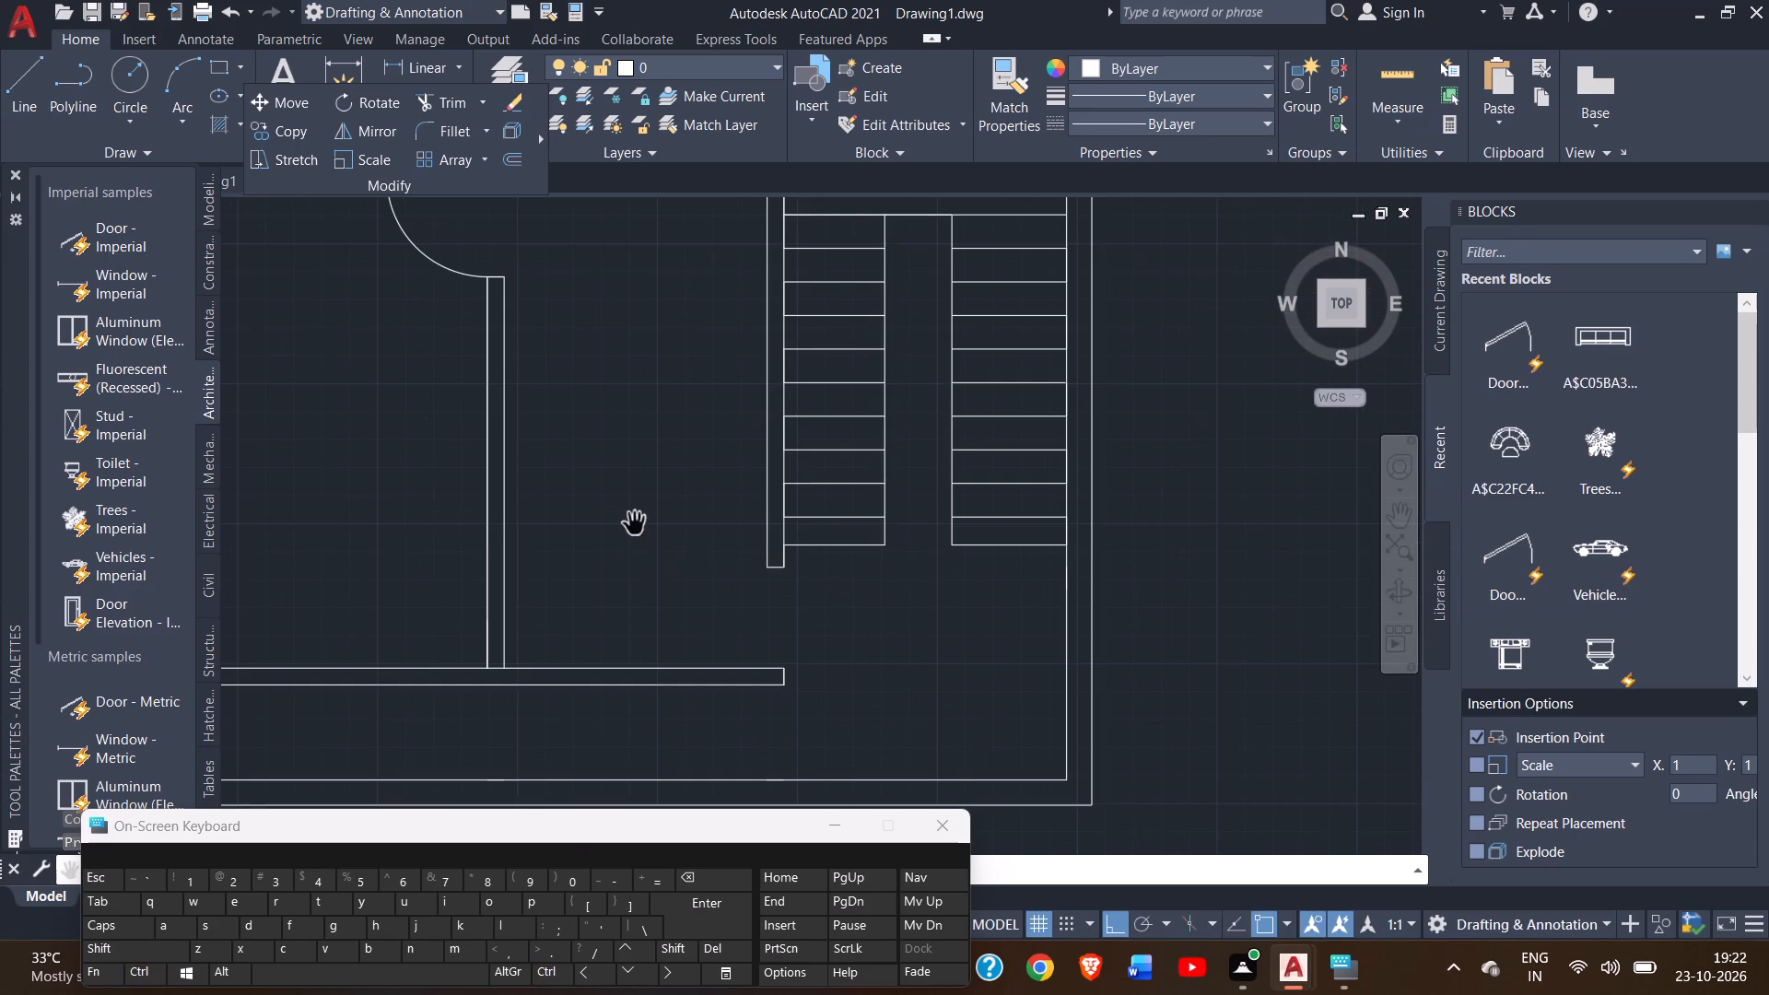
{"action": "right_click", "coordinate": [635, 524]}
{"action": "left_click", "coordinate": [650, 535]}
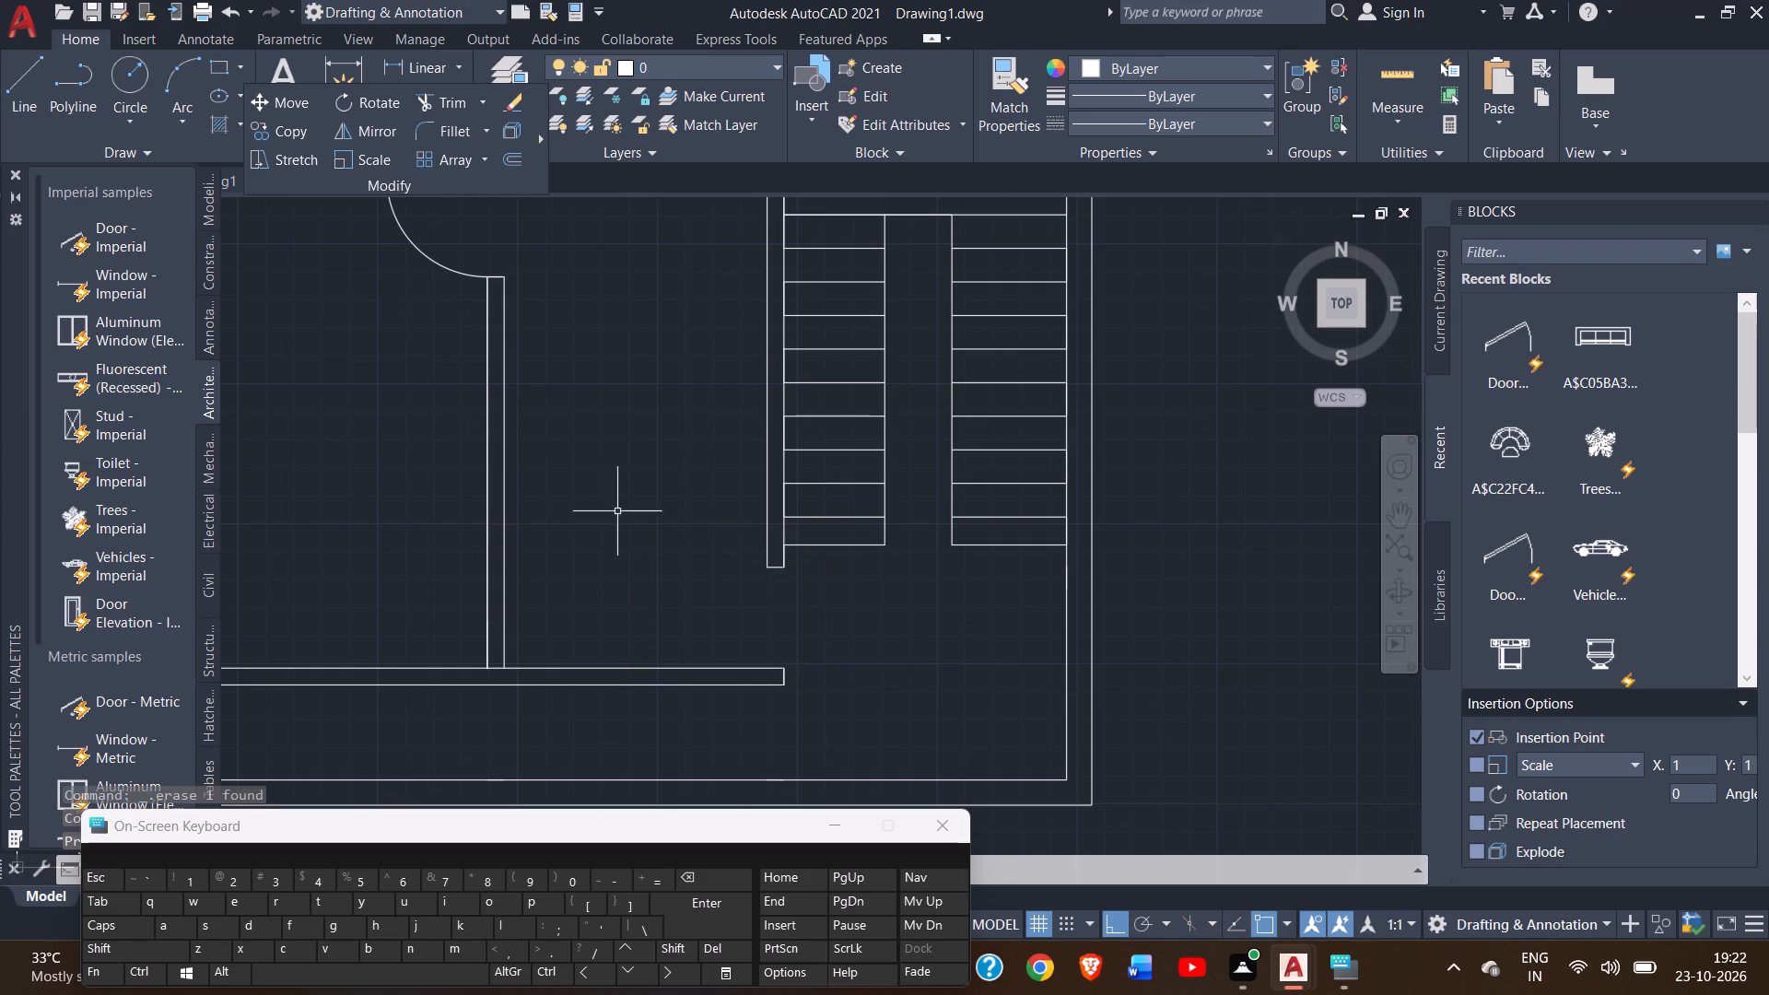
Copy the lower hallway-side door from its upper jamb corner to the stair wall's lower end corner, filling the opening above the bottom partition.
{"action": "left_click", "coordinate": [453, 268]}
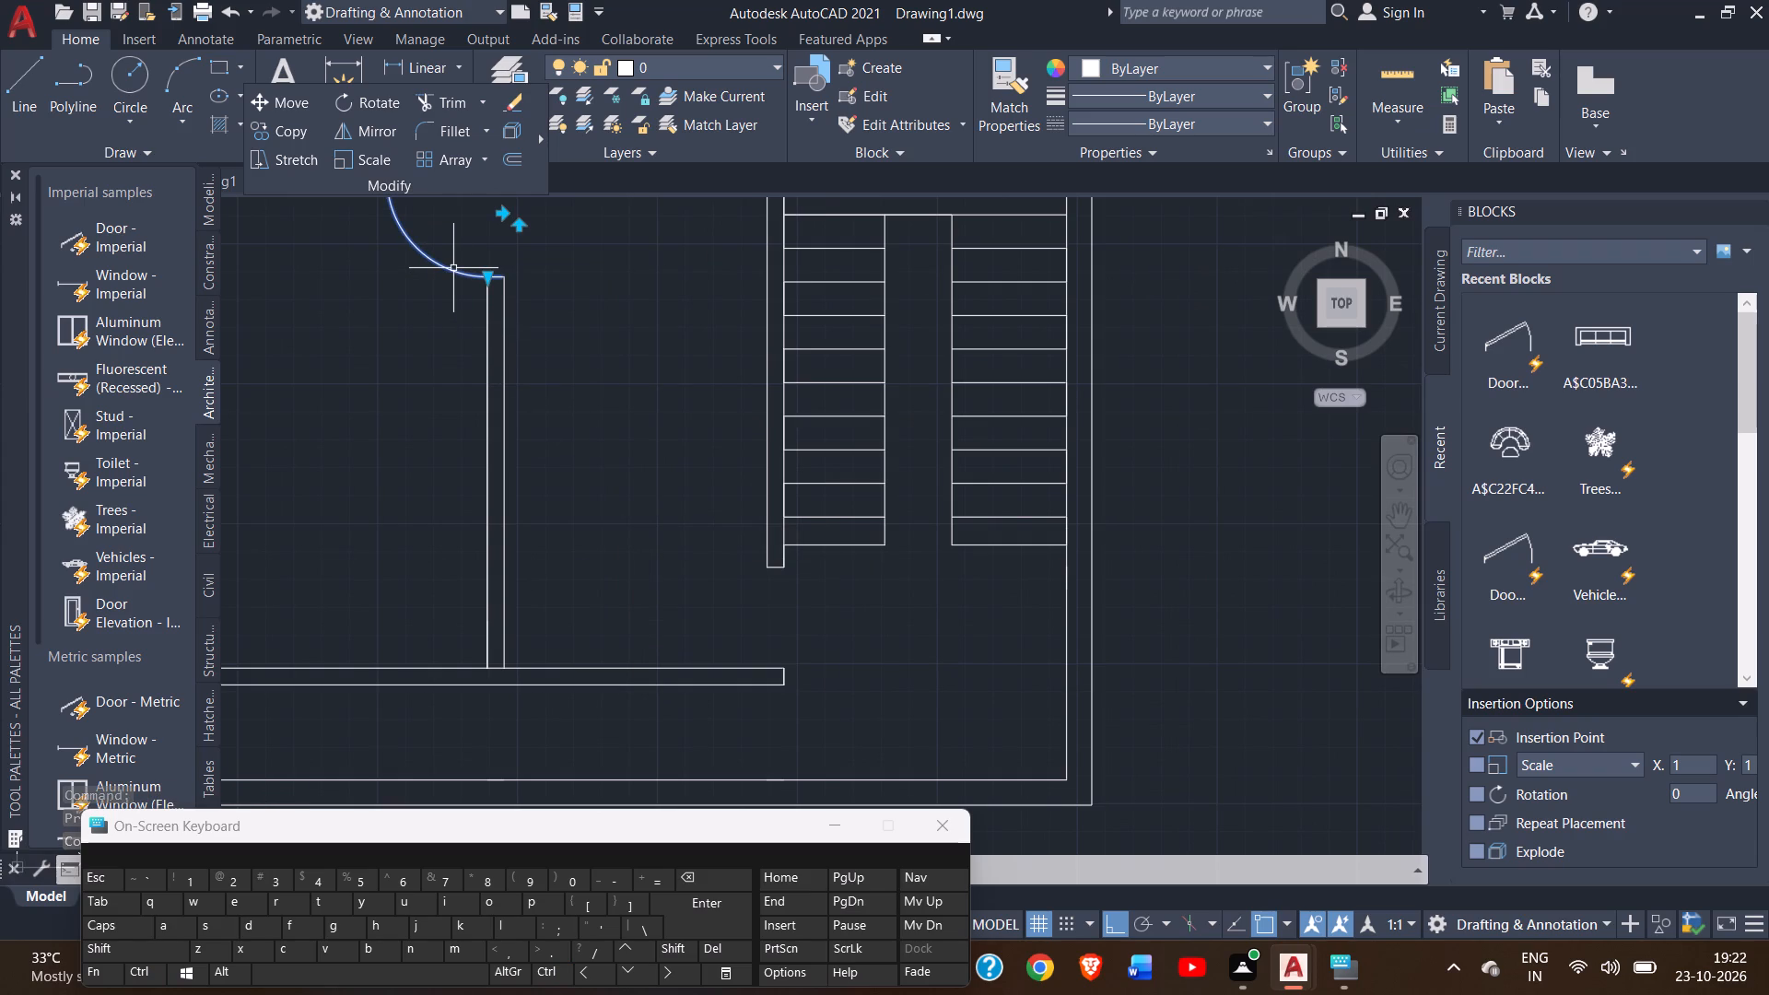
{"action": "left_click", "coordinate": [275, 131]}
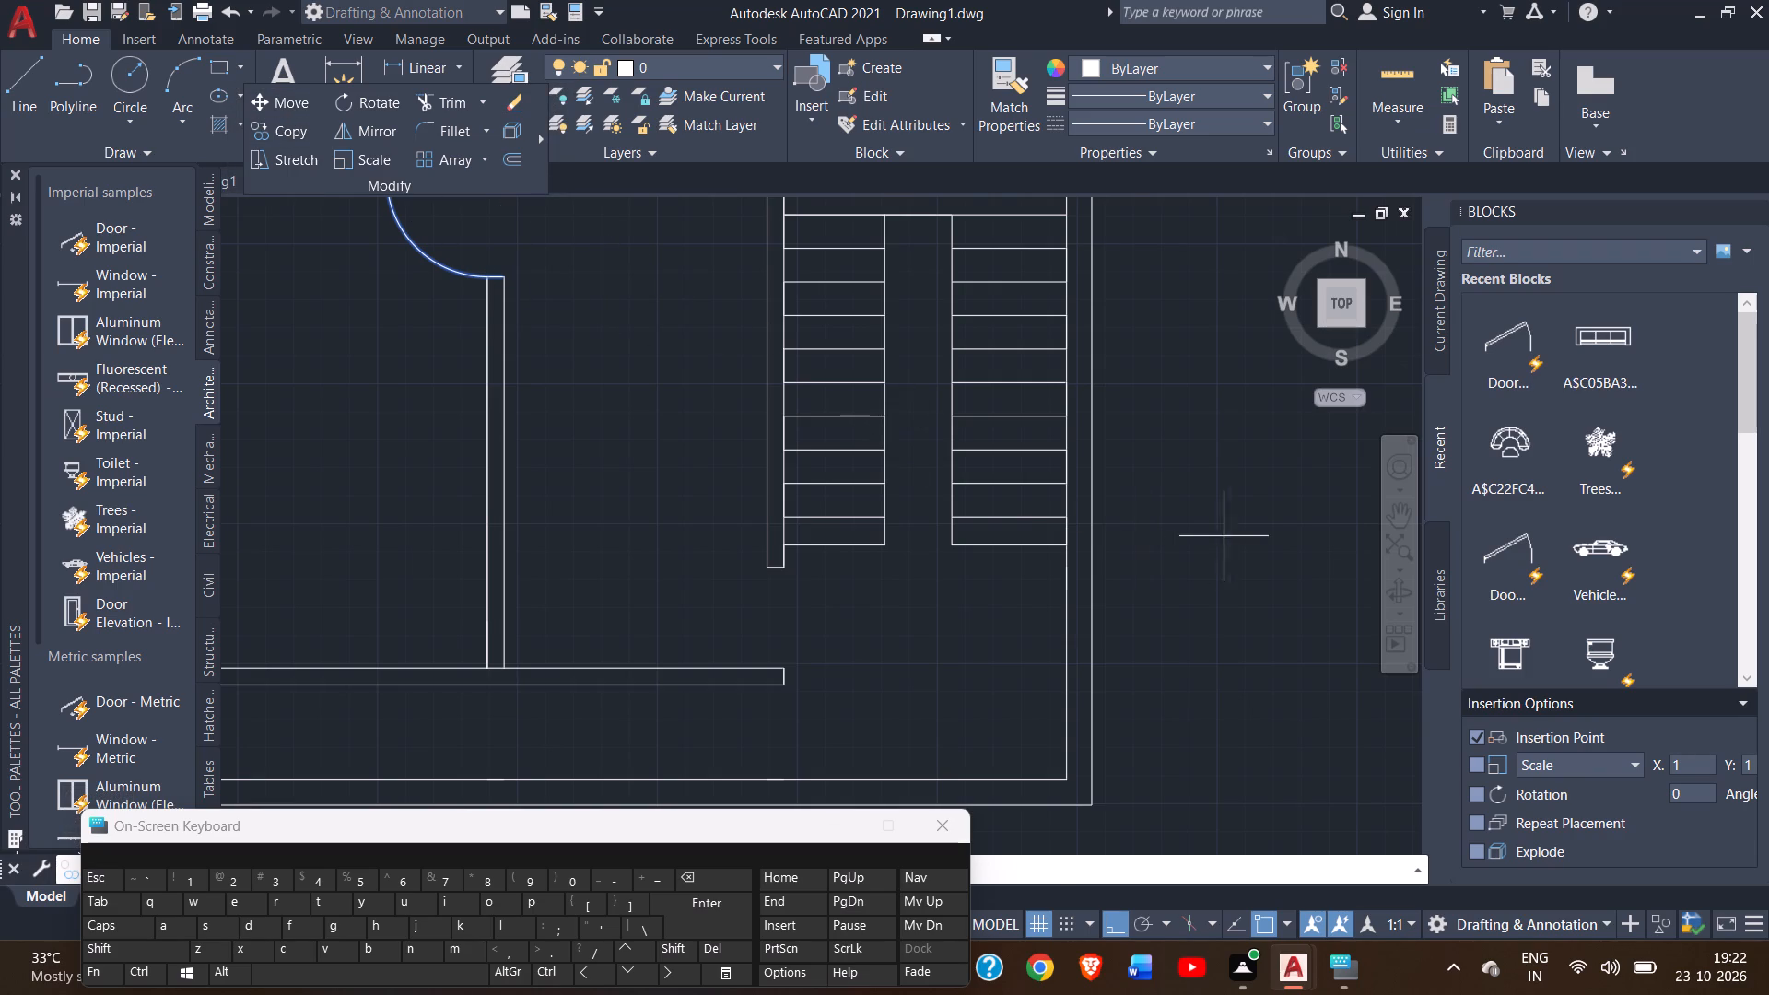
{"action": "left_click", "coordinate": [1388, 525]}
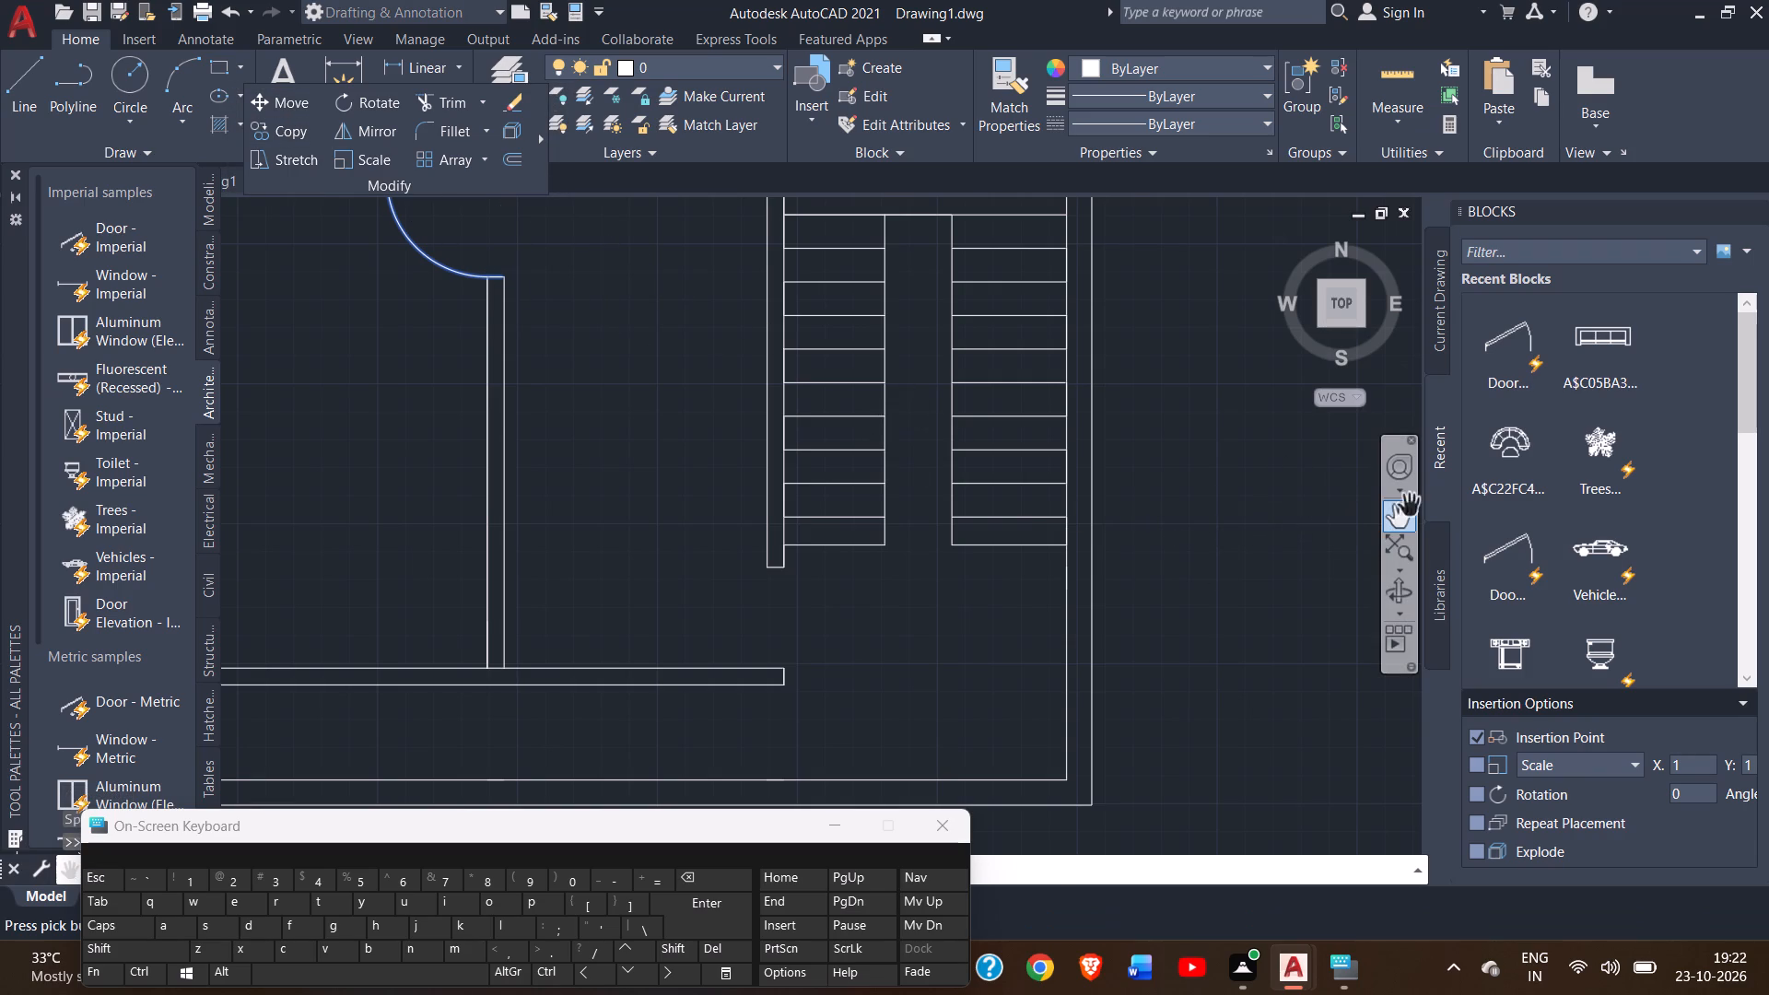
{"action": "left_click_drag", "start_coordinate": [1206, 466], "coordinate": [1230, 620]}
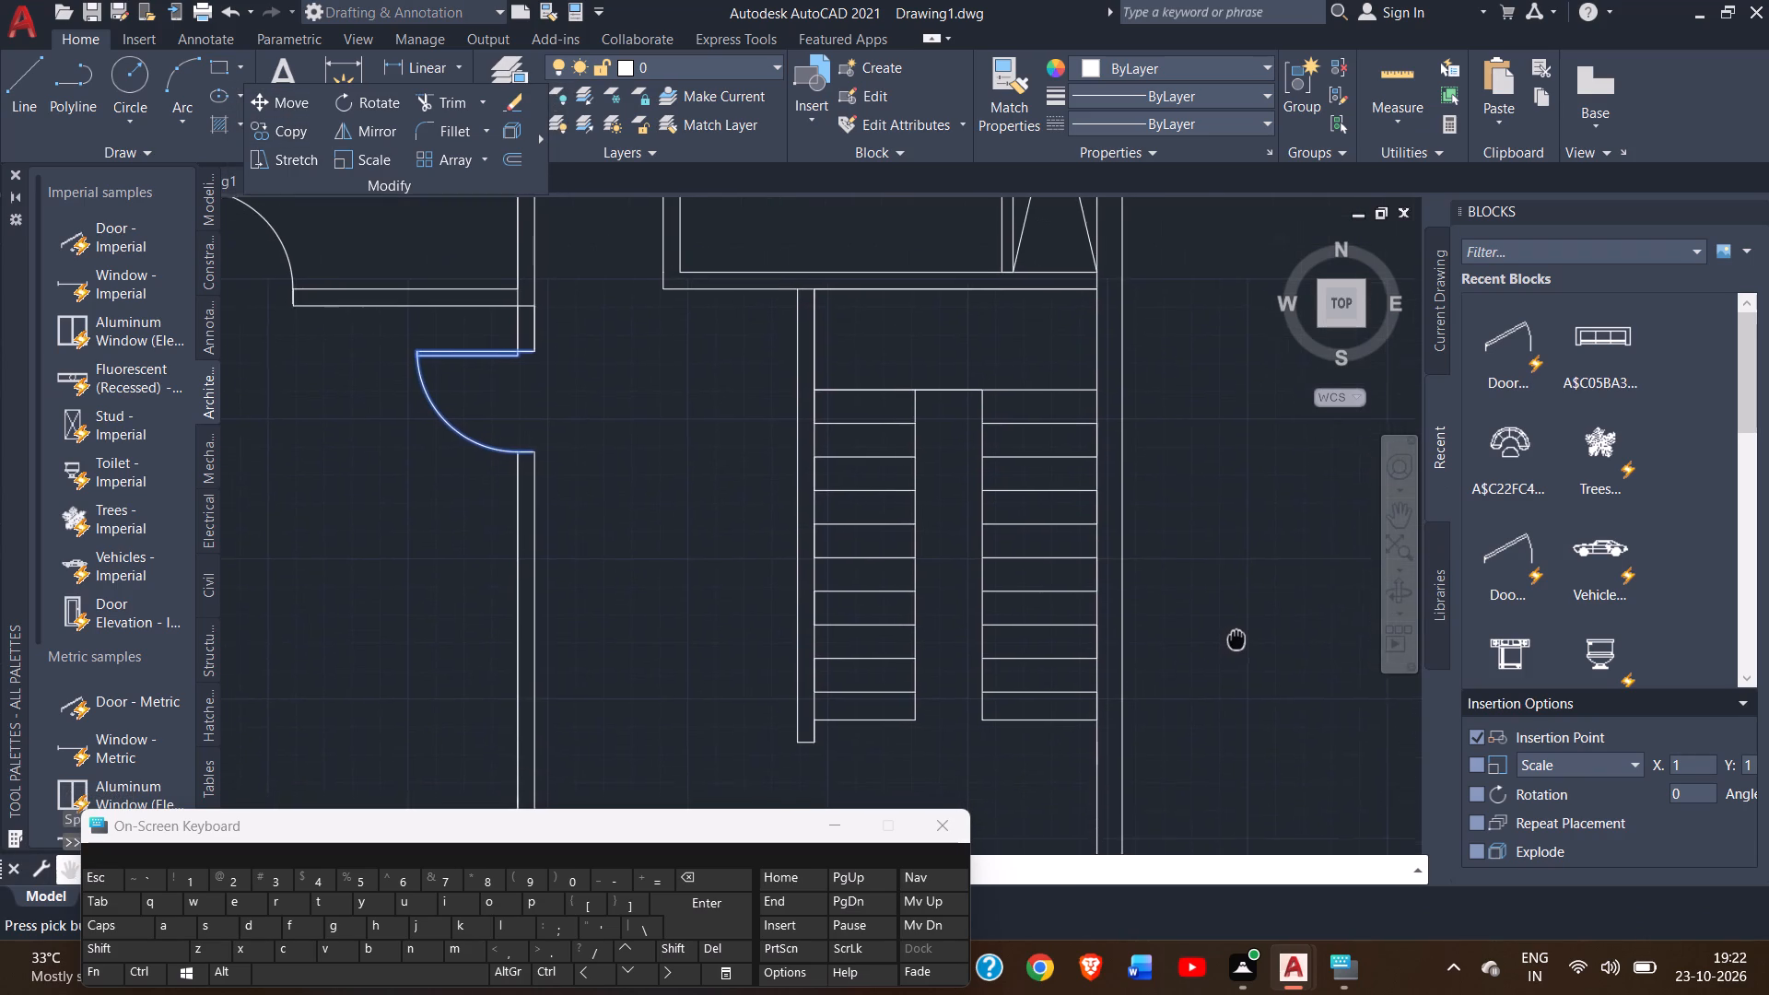
{"action": "left_click_drag", "start_coordinate": [1230, 620], "coordinate": [1220, 586]}
{"action": "right_click", "coordinate": [721, 469]}
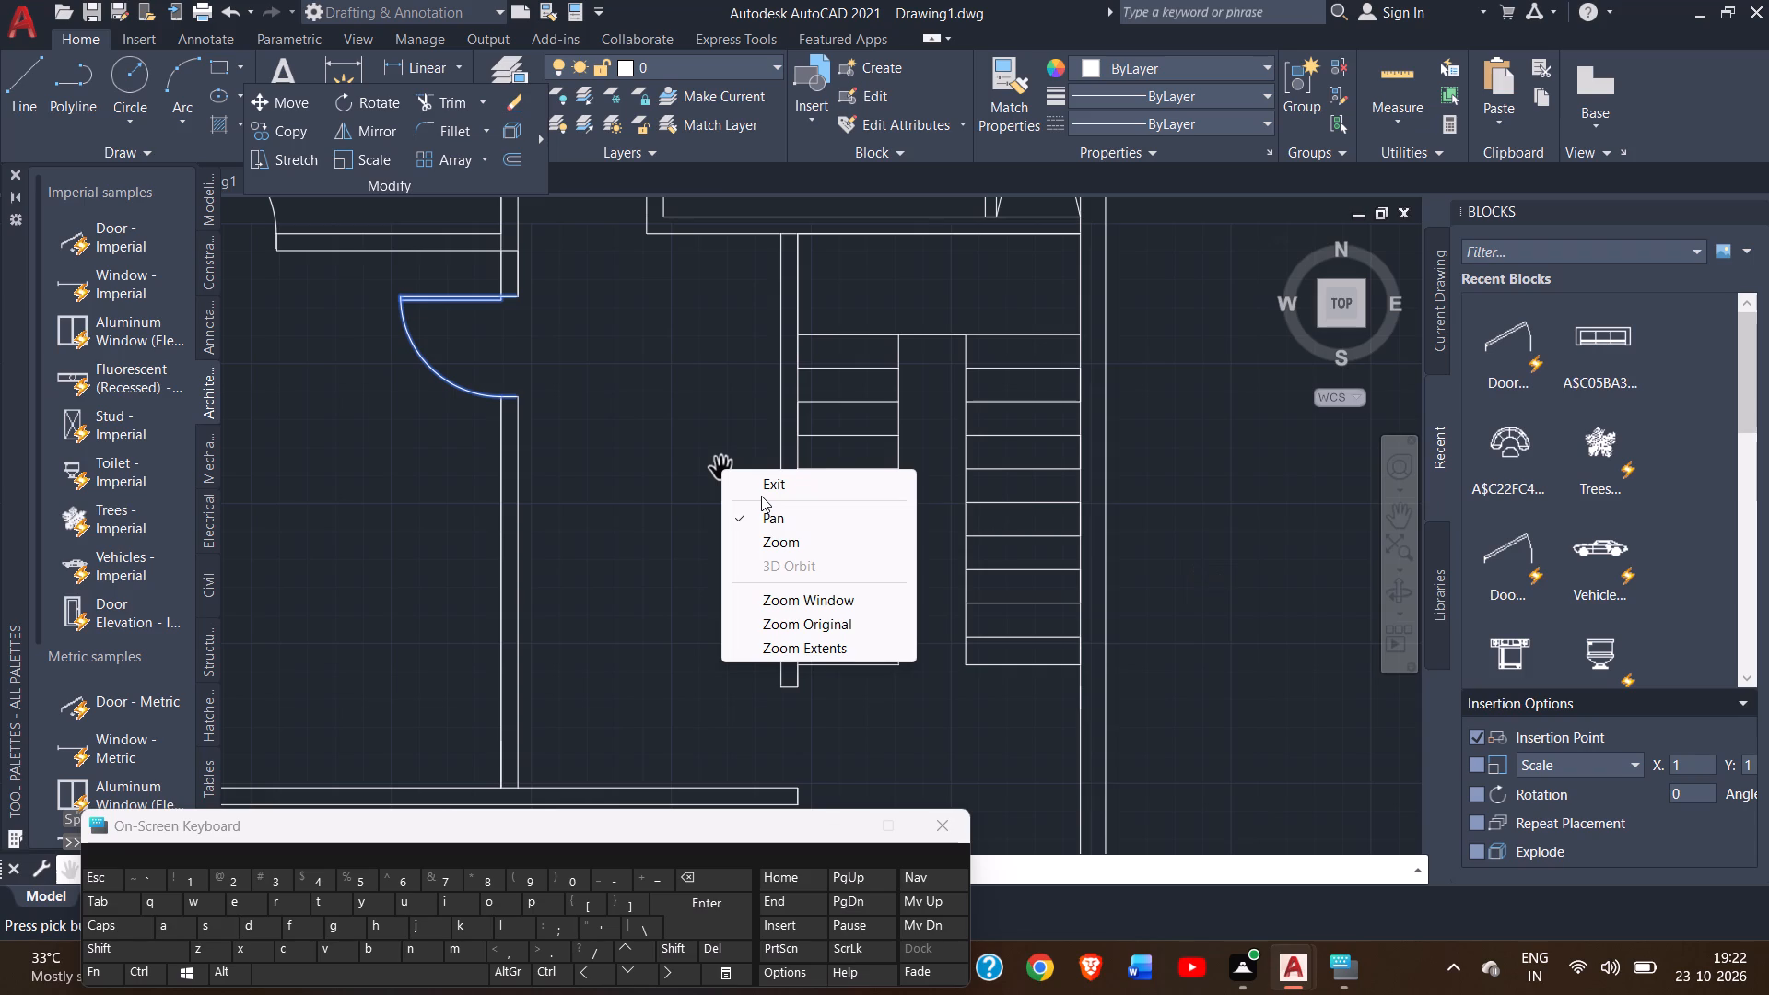
{"action": "left_click", "coordinate": [761, 496]}
{"action": "left_click", "coordinate": [785, 489]}
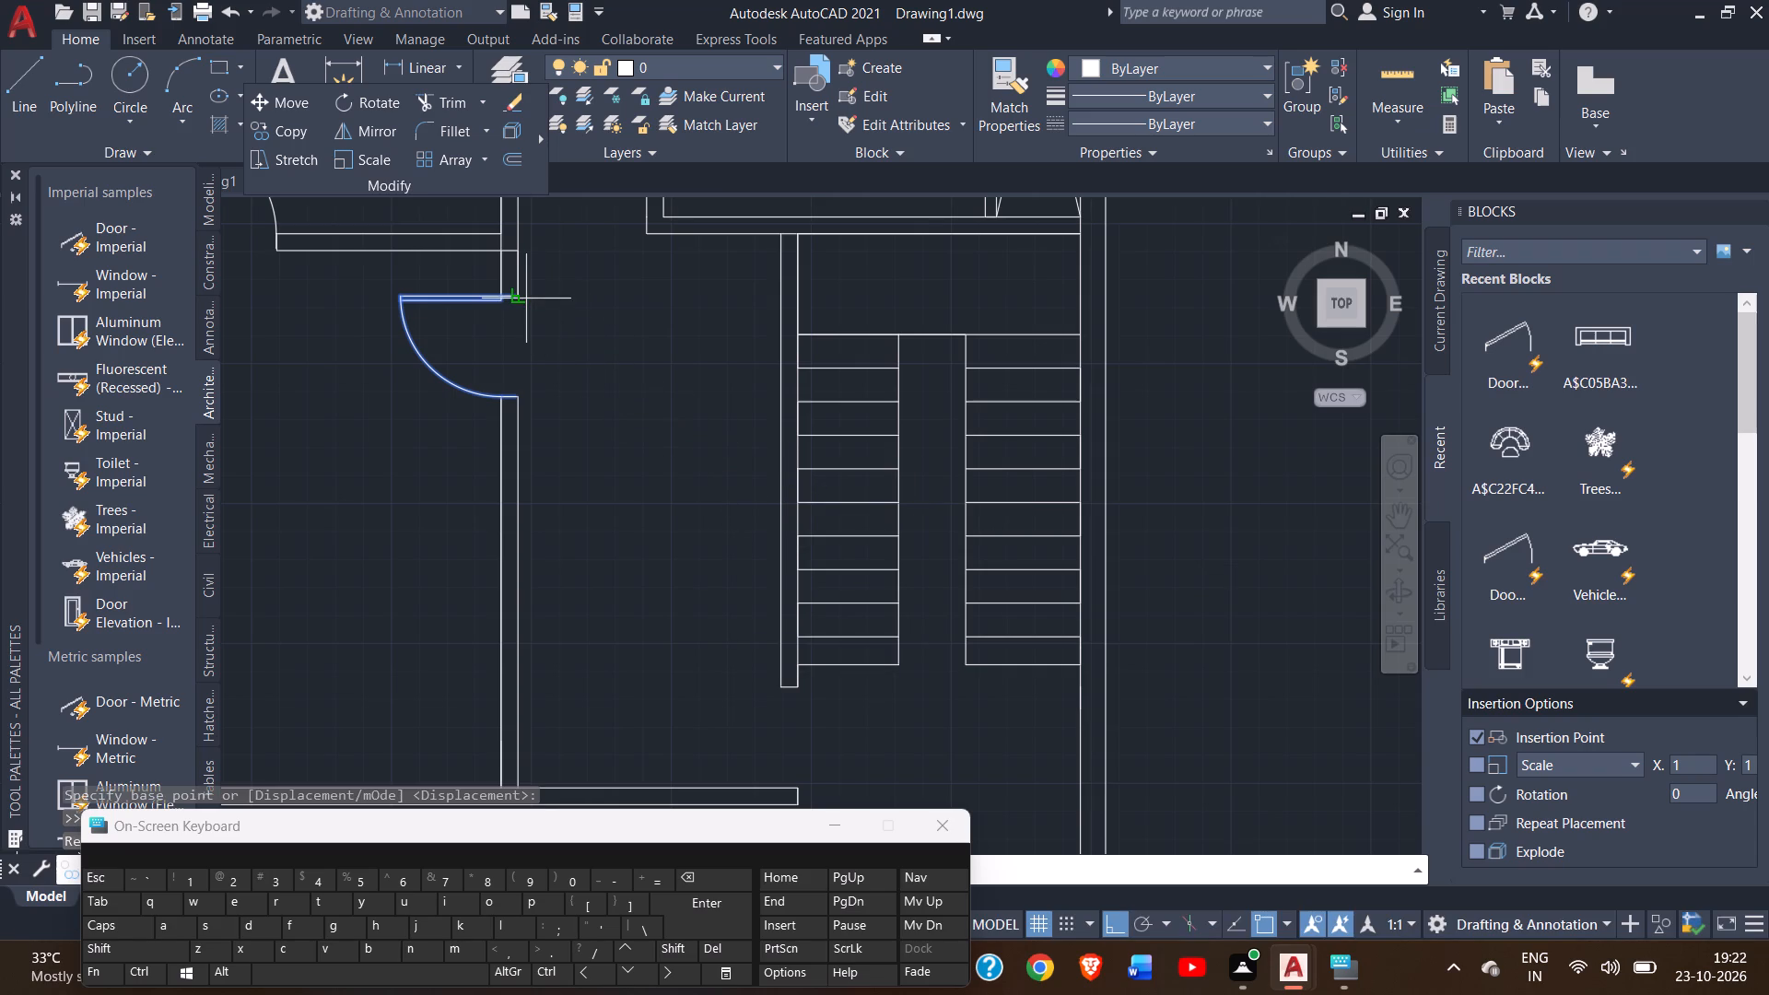
{"action": "left_click_drag", "start_coordinate": [518, 298], "coordinate": [557, 353]}
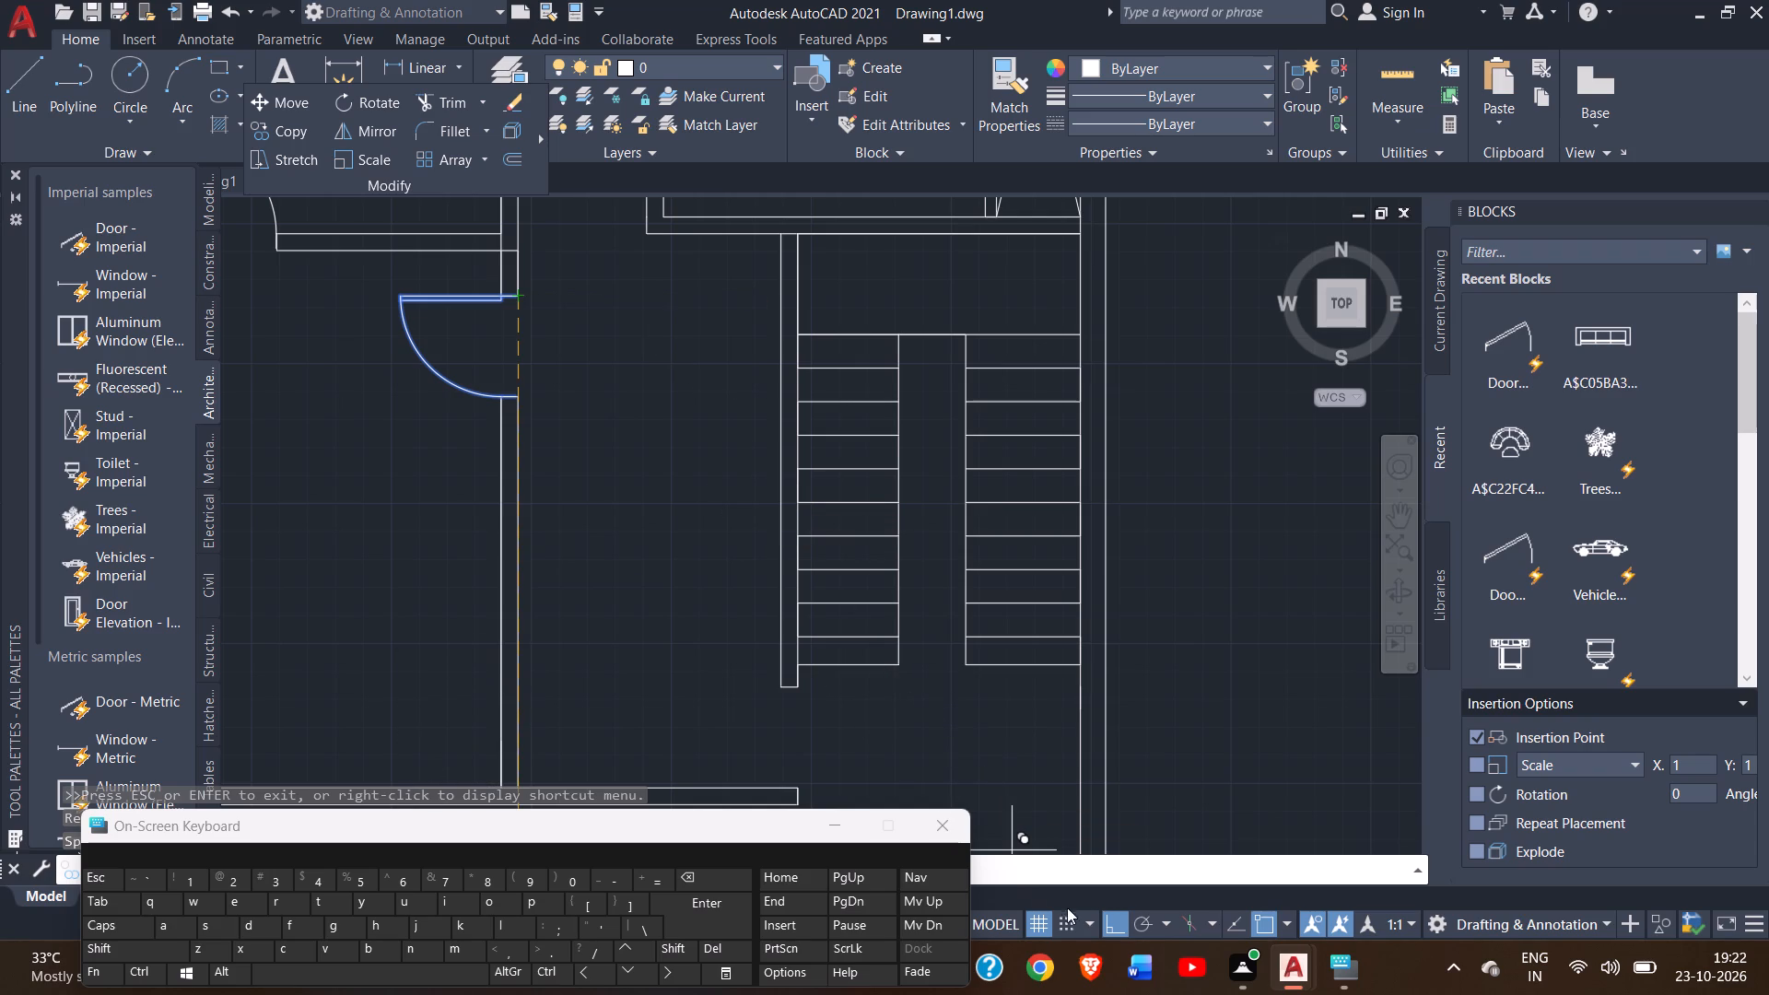
{"action": "left_click", "coordinate": [1115, 925]}
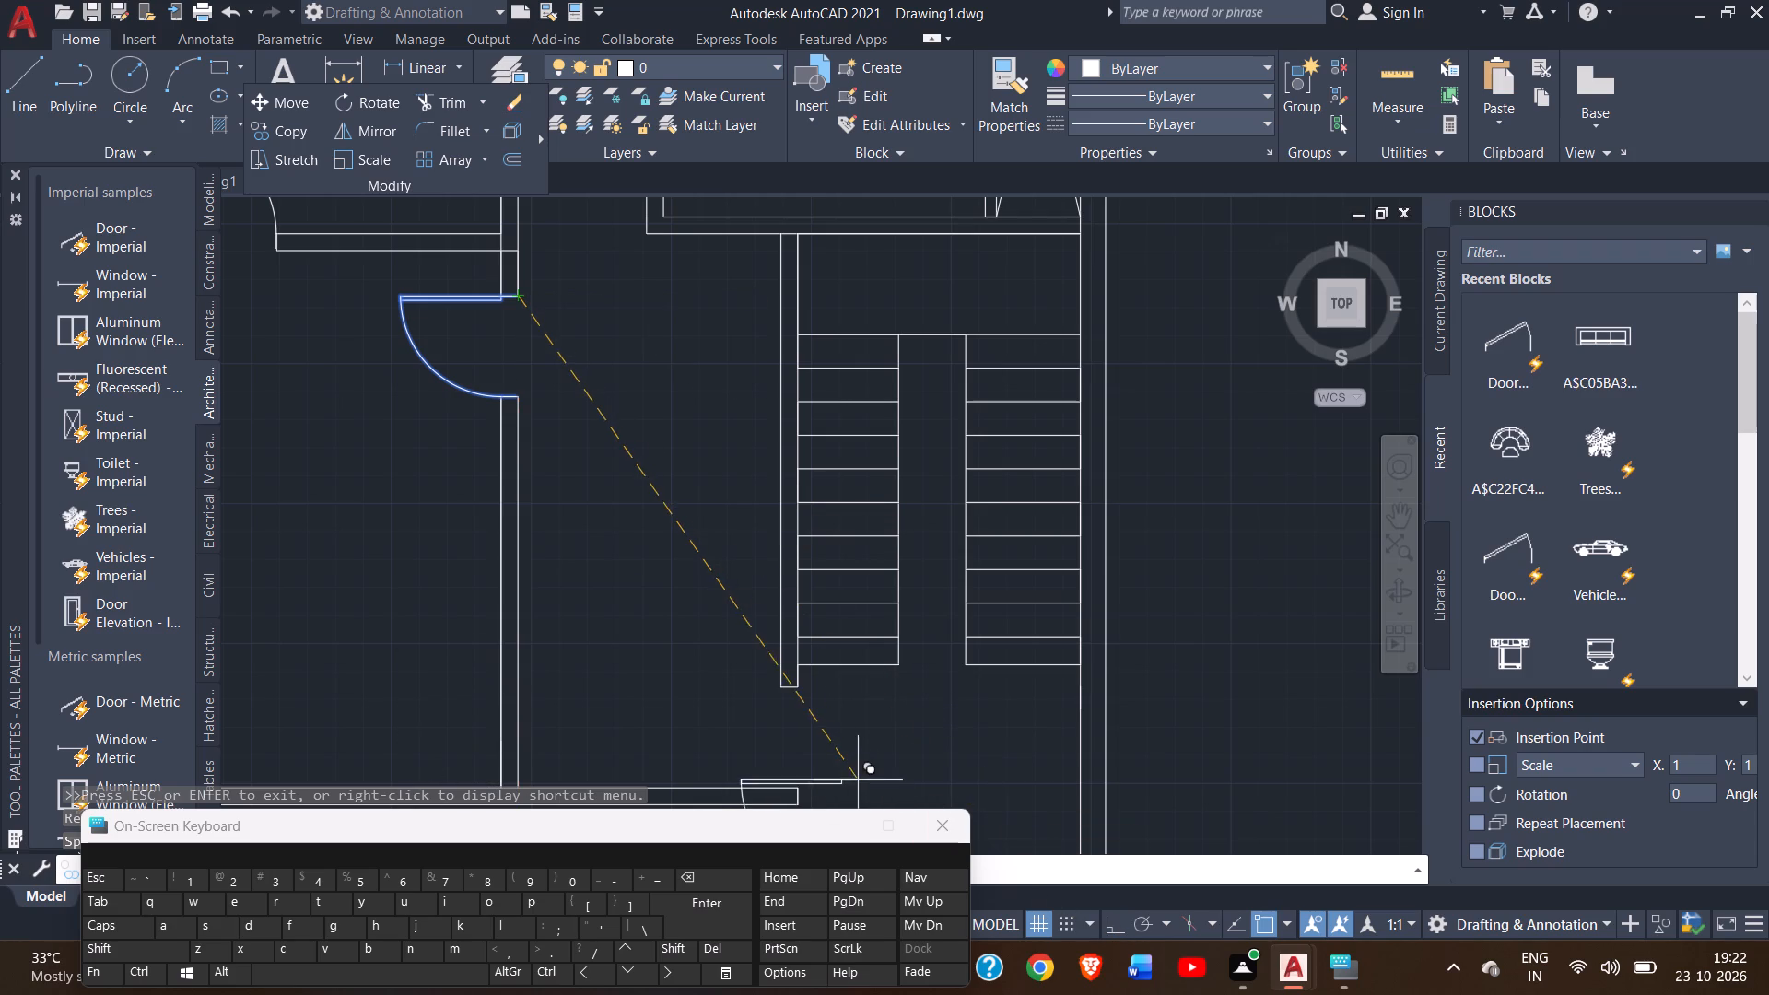
{"action": "left_click", "coordinate": [798, 690]}
{"action": "right_click", "coordinate": [817, 756]}
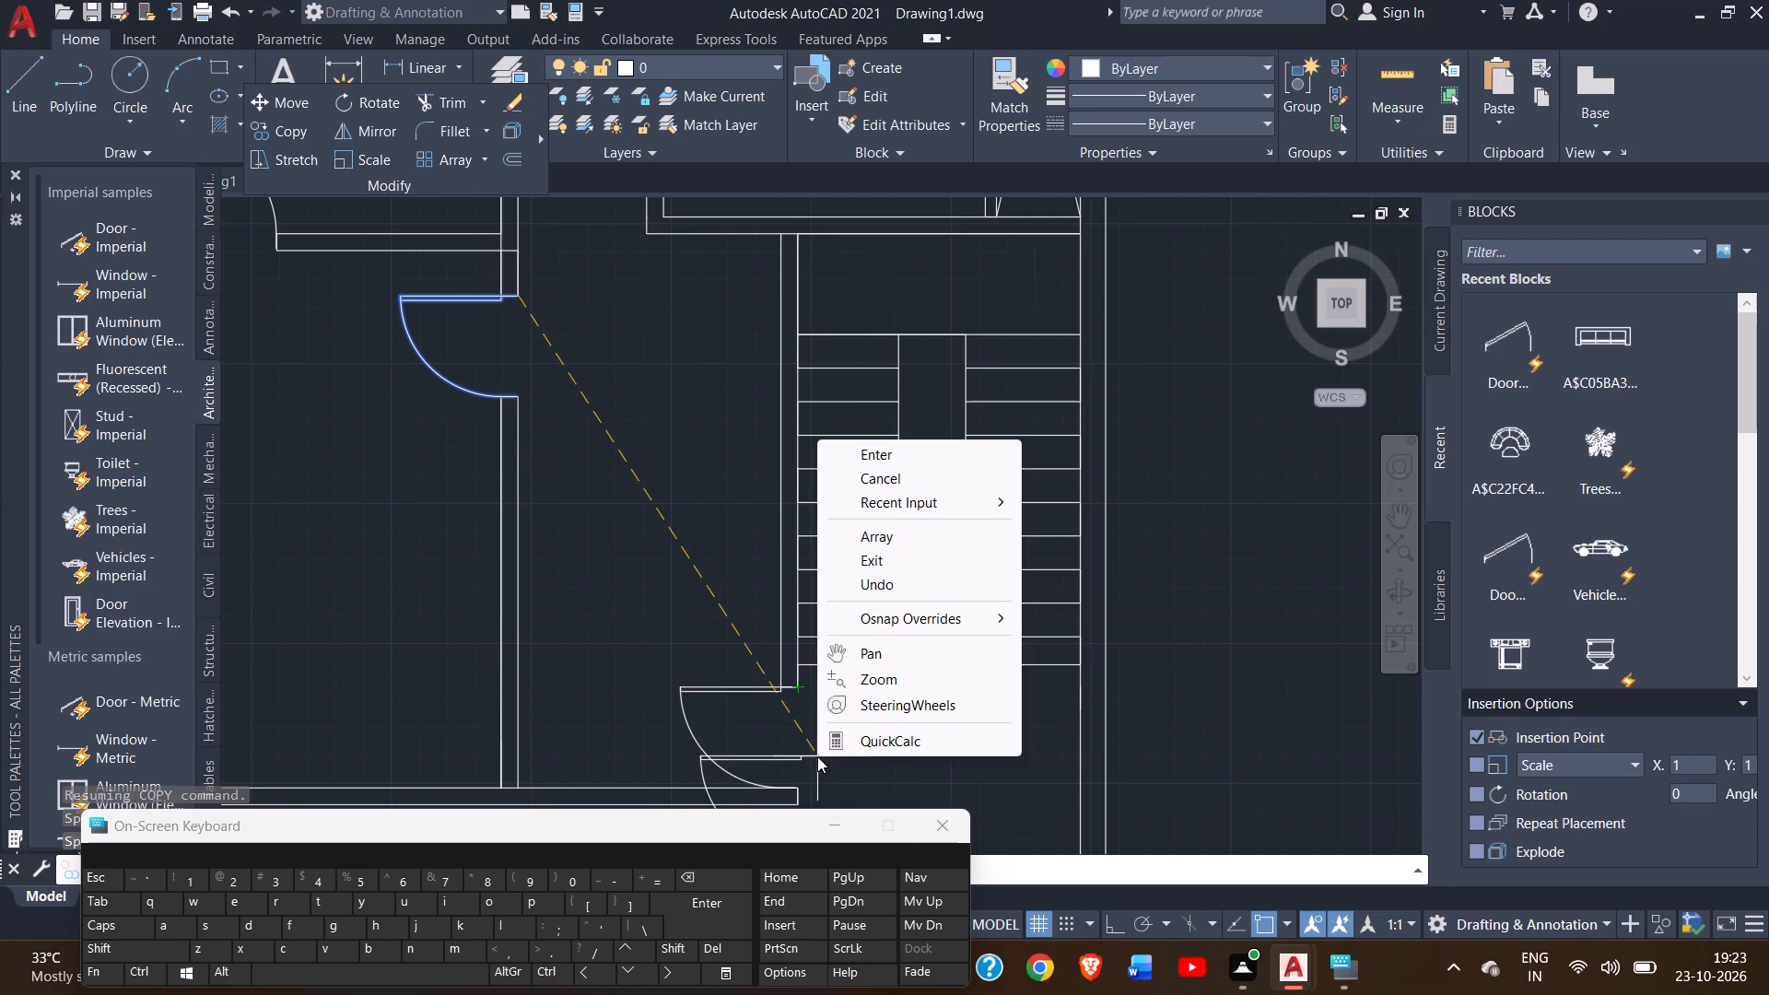
{"action": "left_click", "coordinate": [837, 455]}
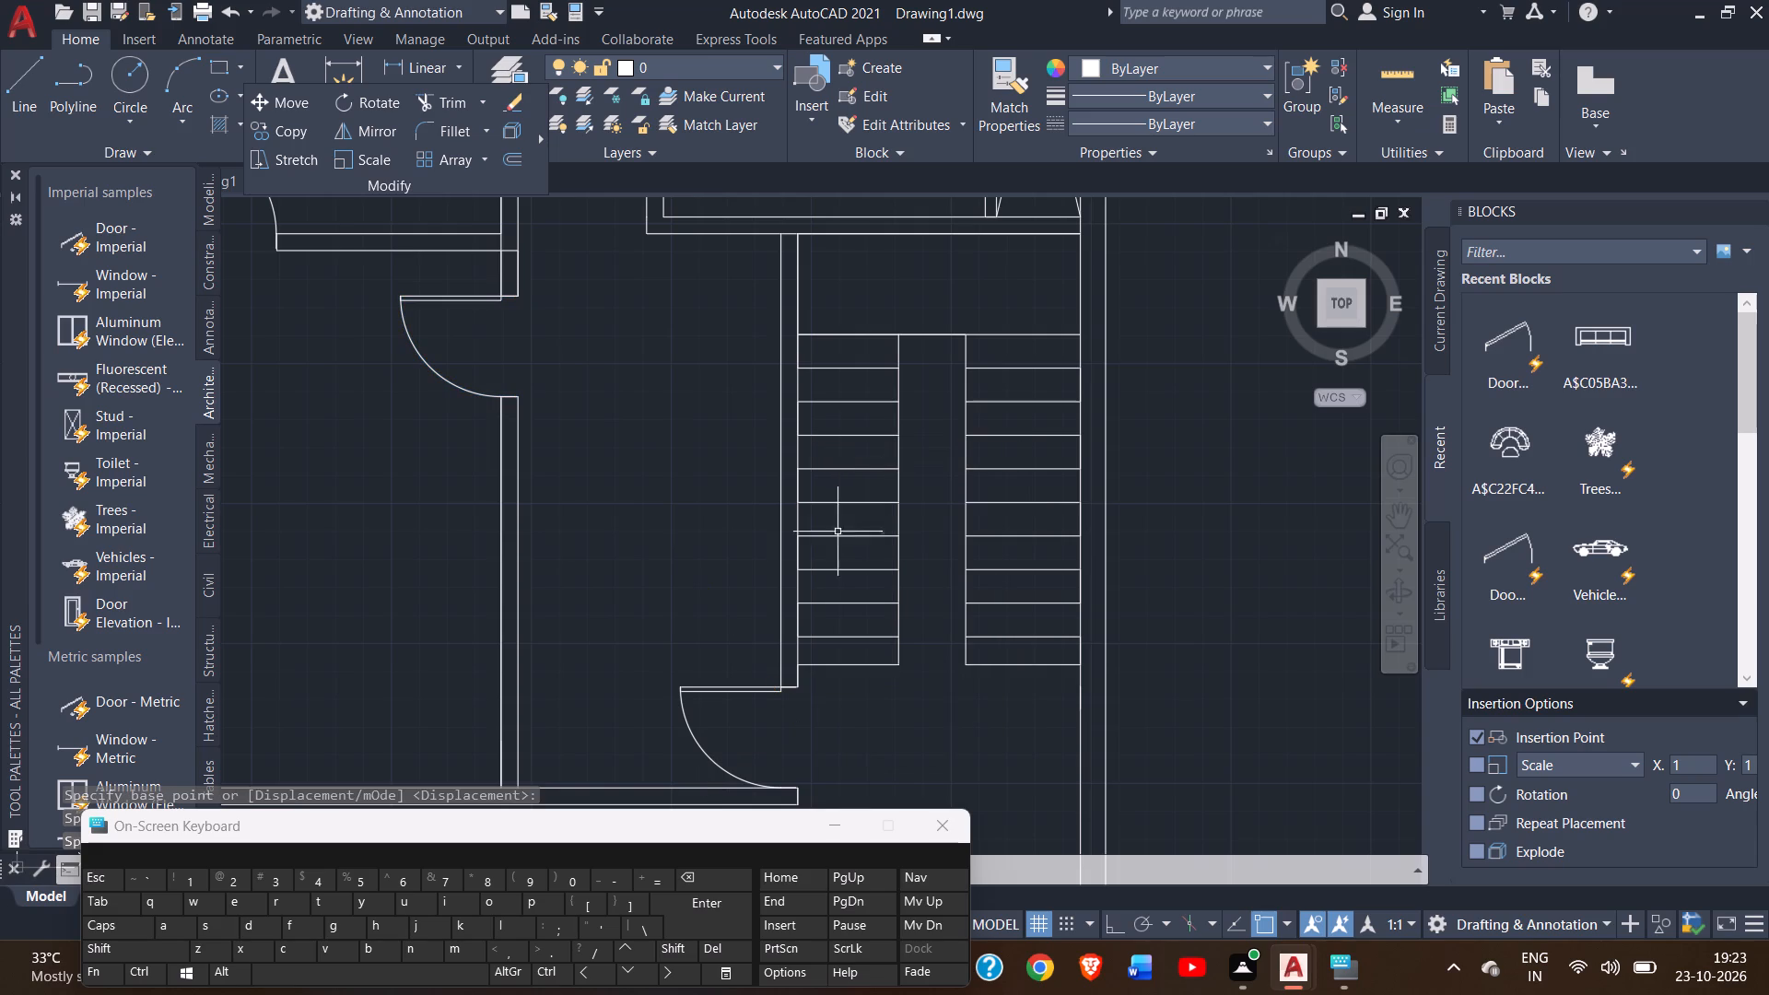
Examine the whole floor plan with its fitted doors, partitions and staircase.
{"action": "right_click", "coordinate": [687, 500]}
{"action": "triple_click", "coordinate": [647, 454]}
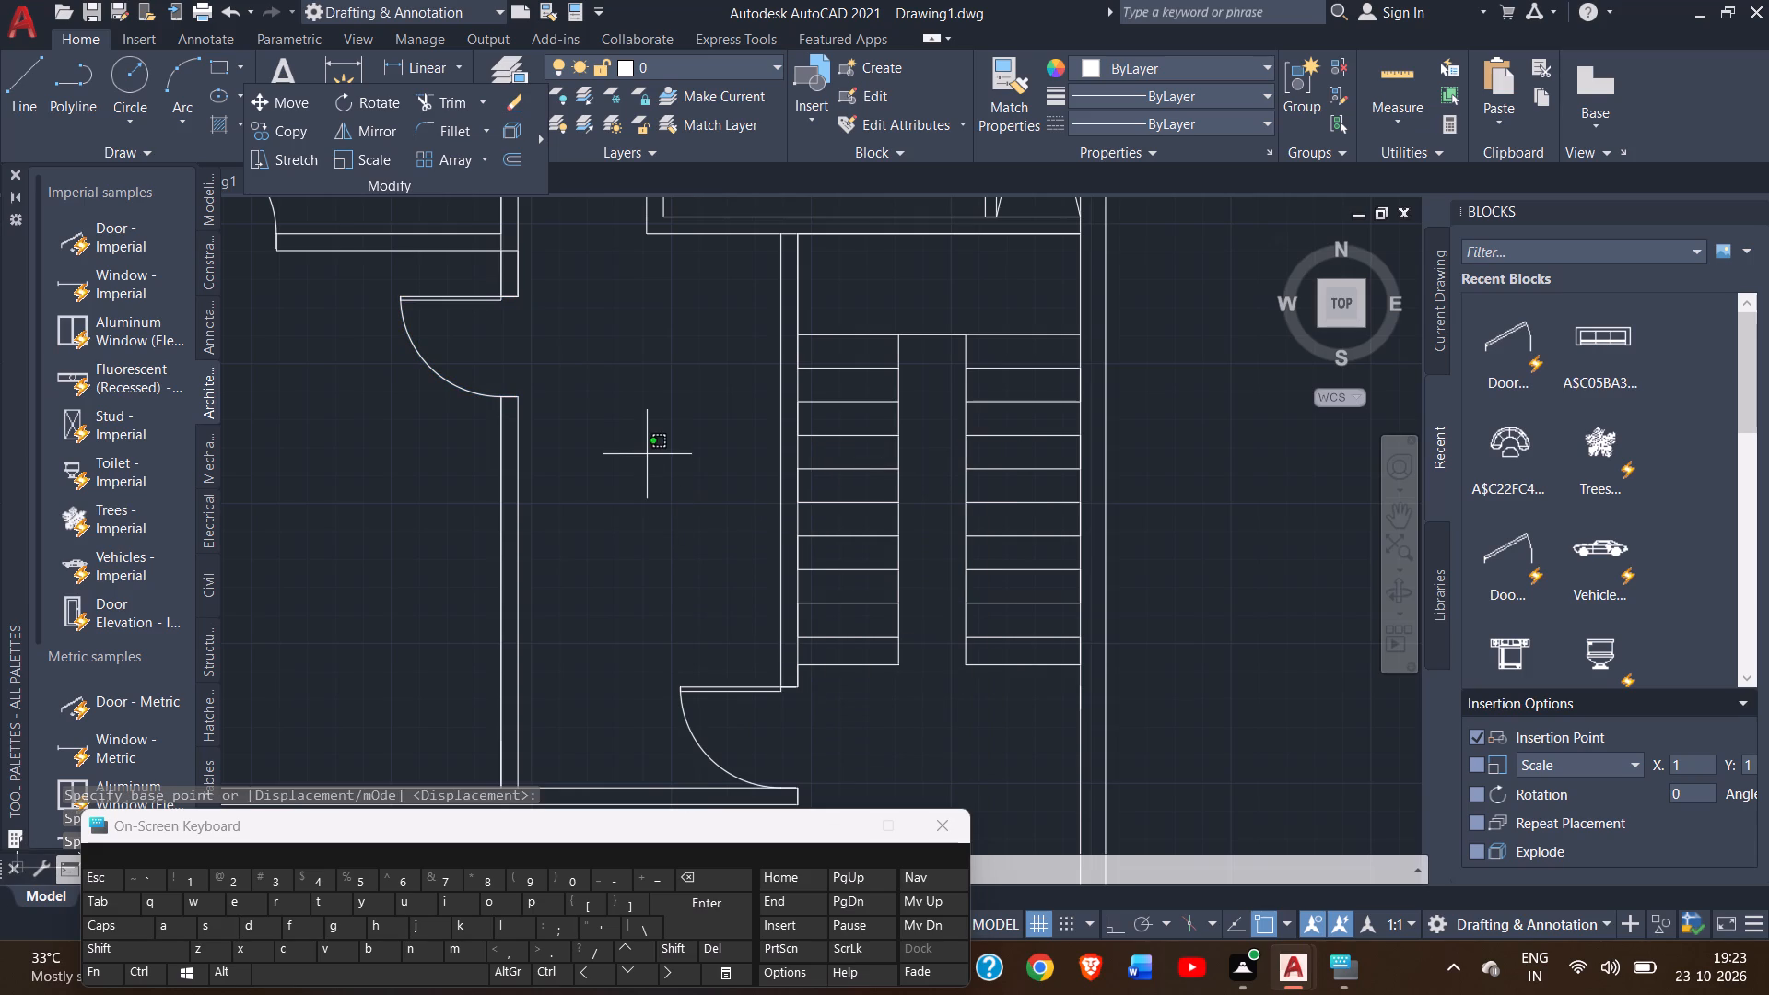
{"action": "double_click", "coordinate": [647, 454]}
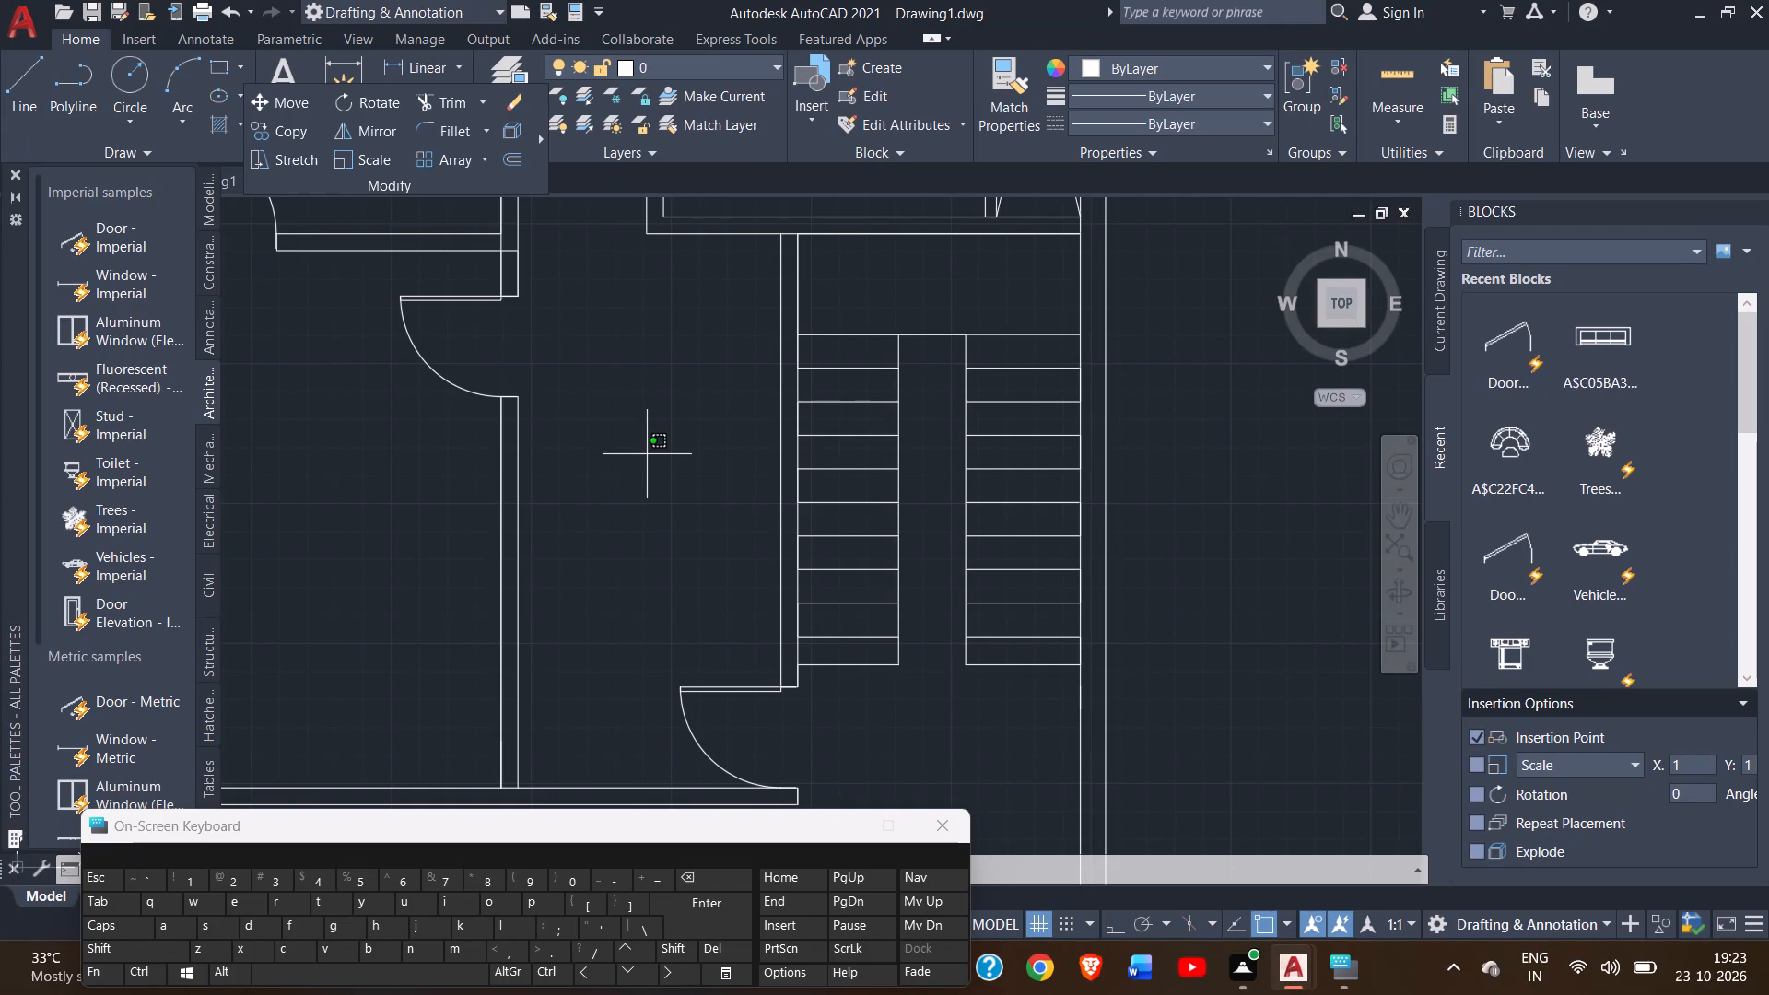
{"action": "triple_click", "coordinate": [636, 450]}
{"action": "left_click", "coordinate": [636, 450]}
{"action": "scroll", "coordinate": [636, 450], "scroll_direction": "down", "scroll_amount": 1, "text": "ctrl"}
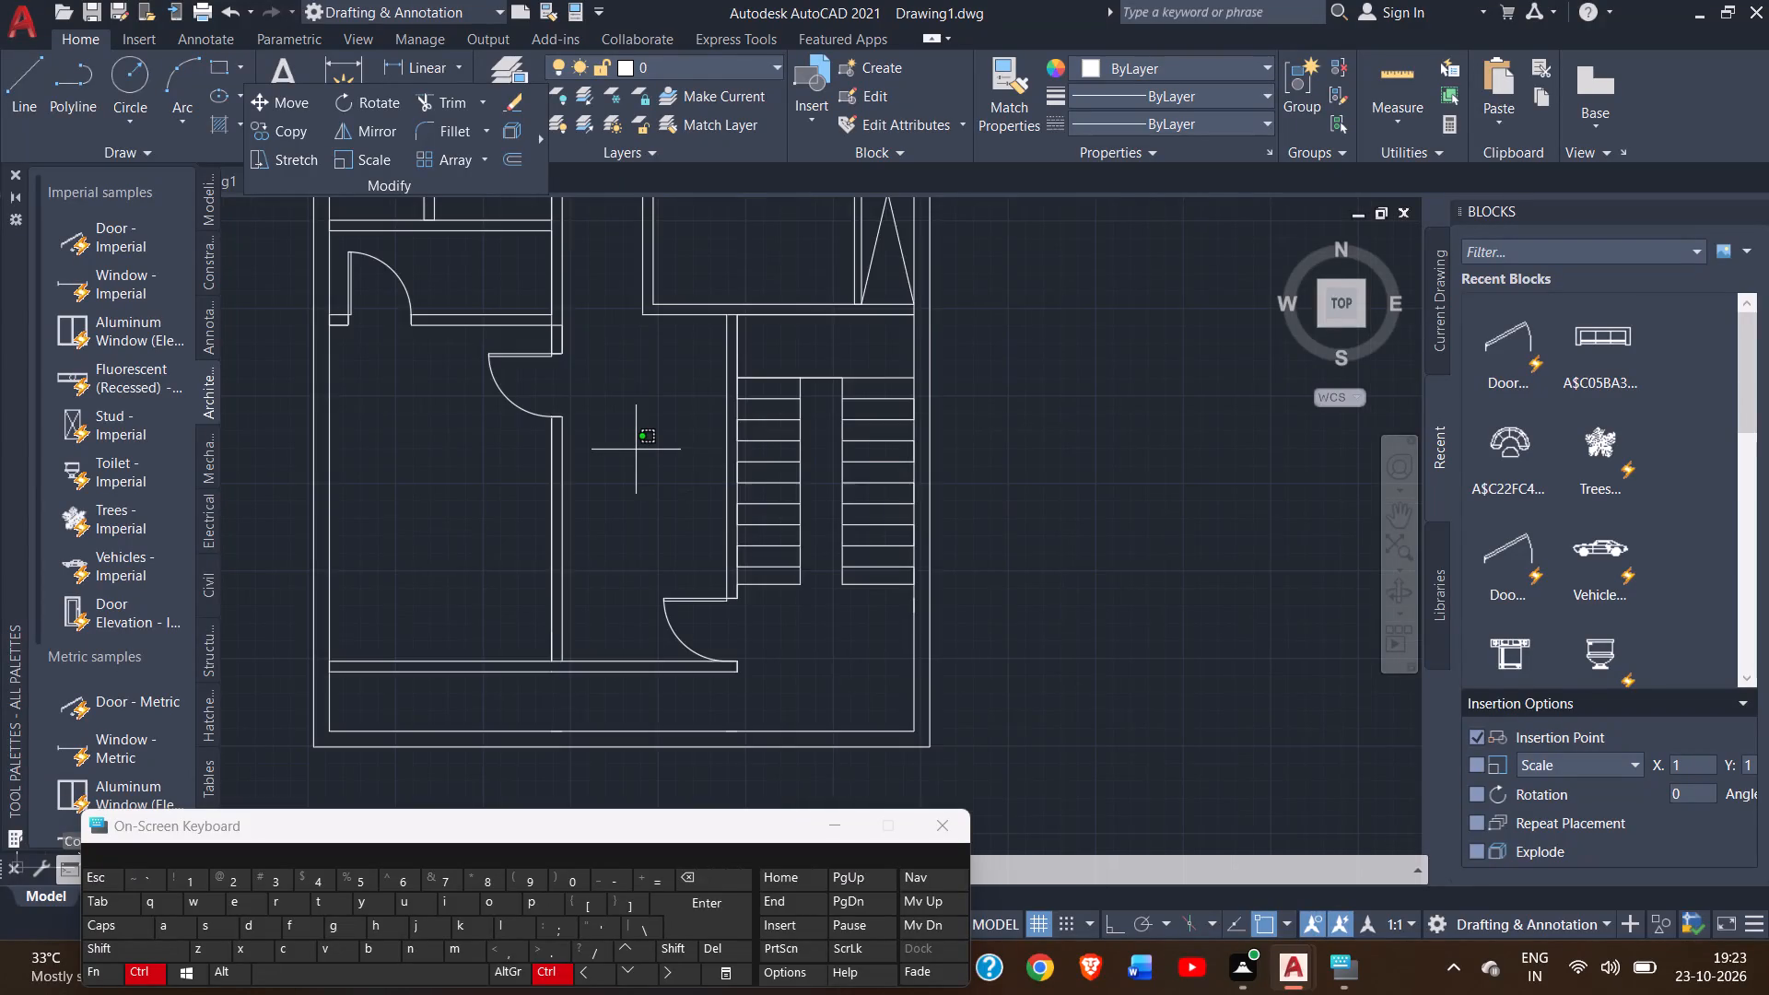
{"action": "scroll", "coordinate": [636, 450], "scroll_direction": "down", "scroll_amount": 1, "text": "ctrl"}
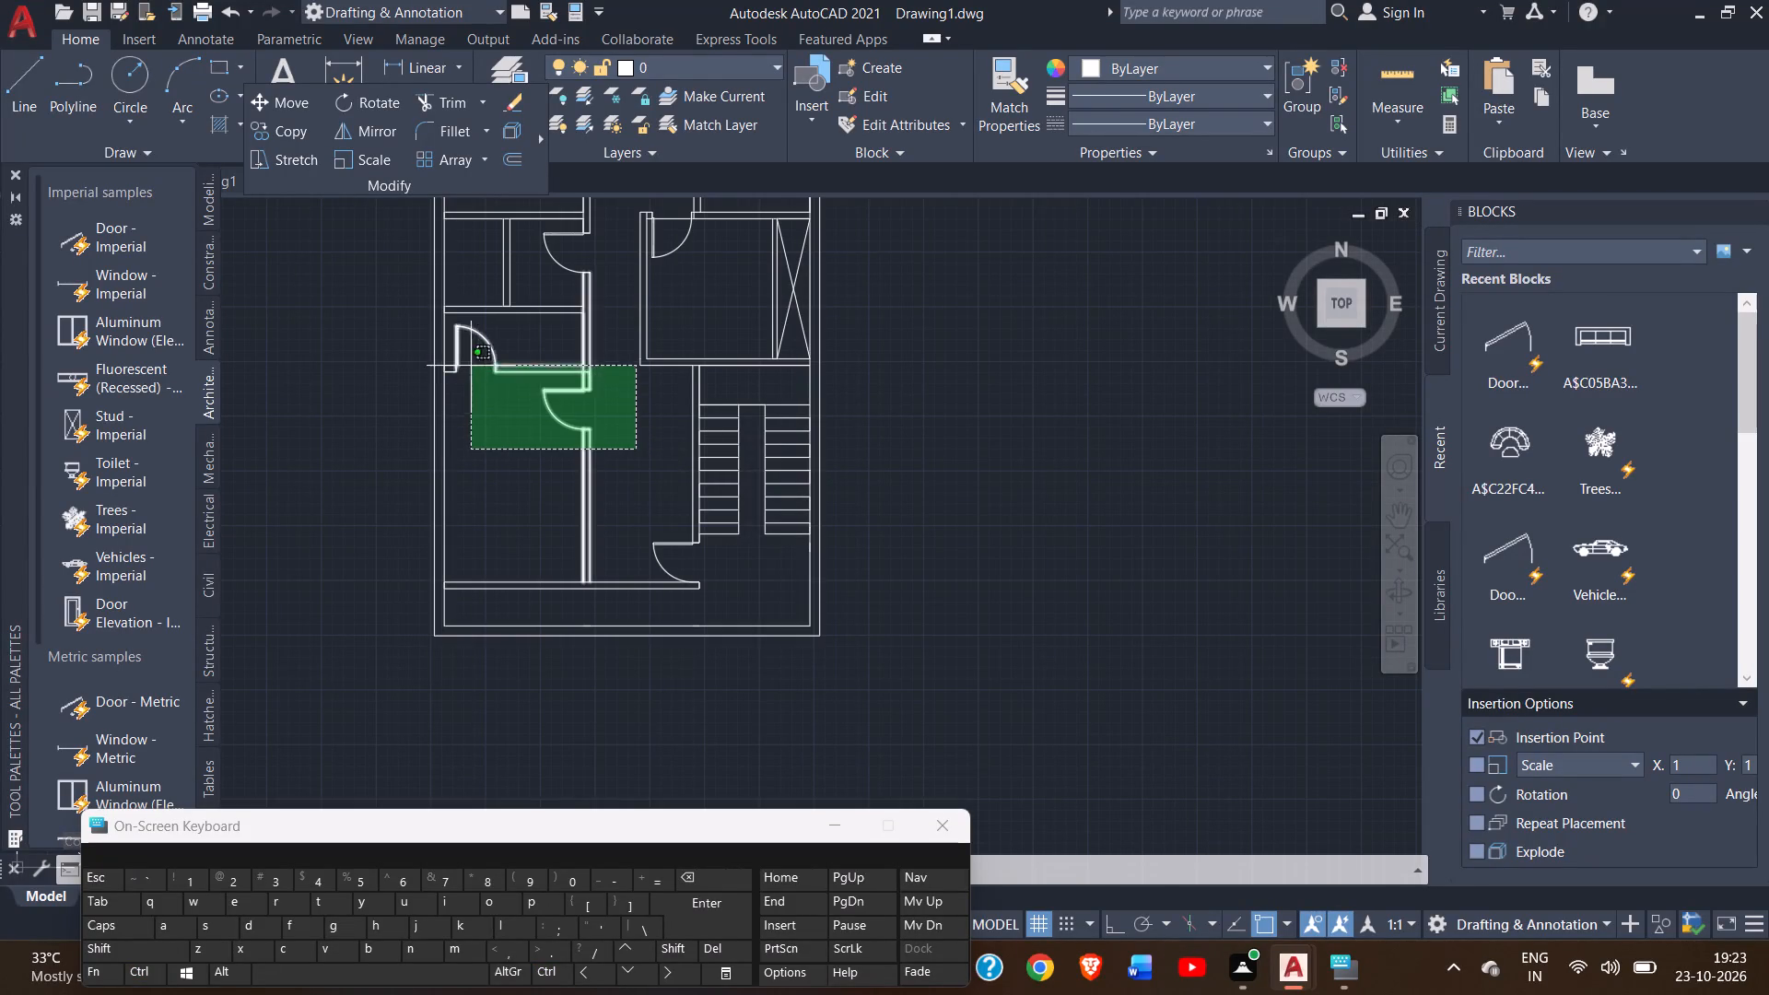
{"action": "left_click", "coordinate": [647, 409]}
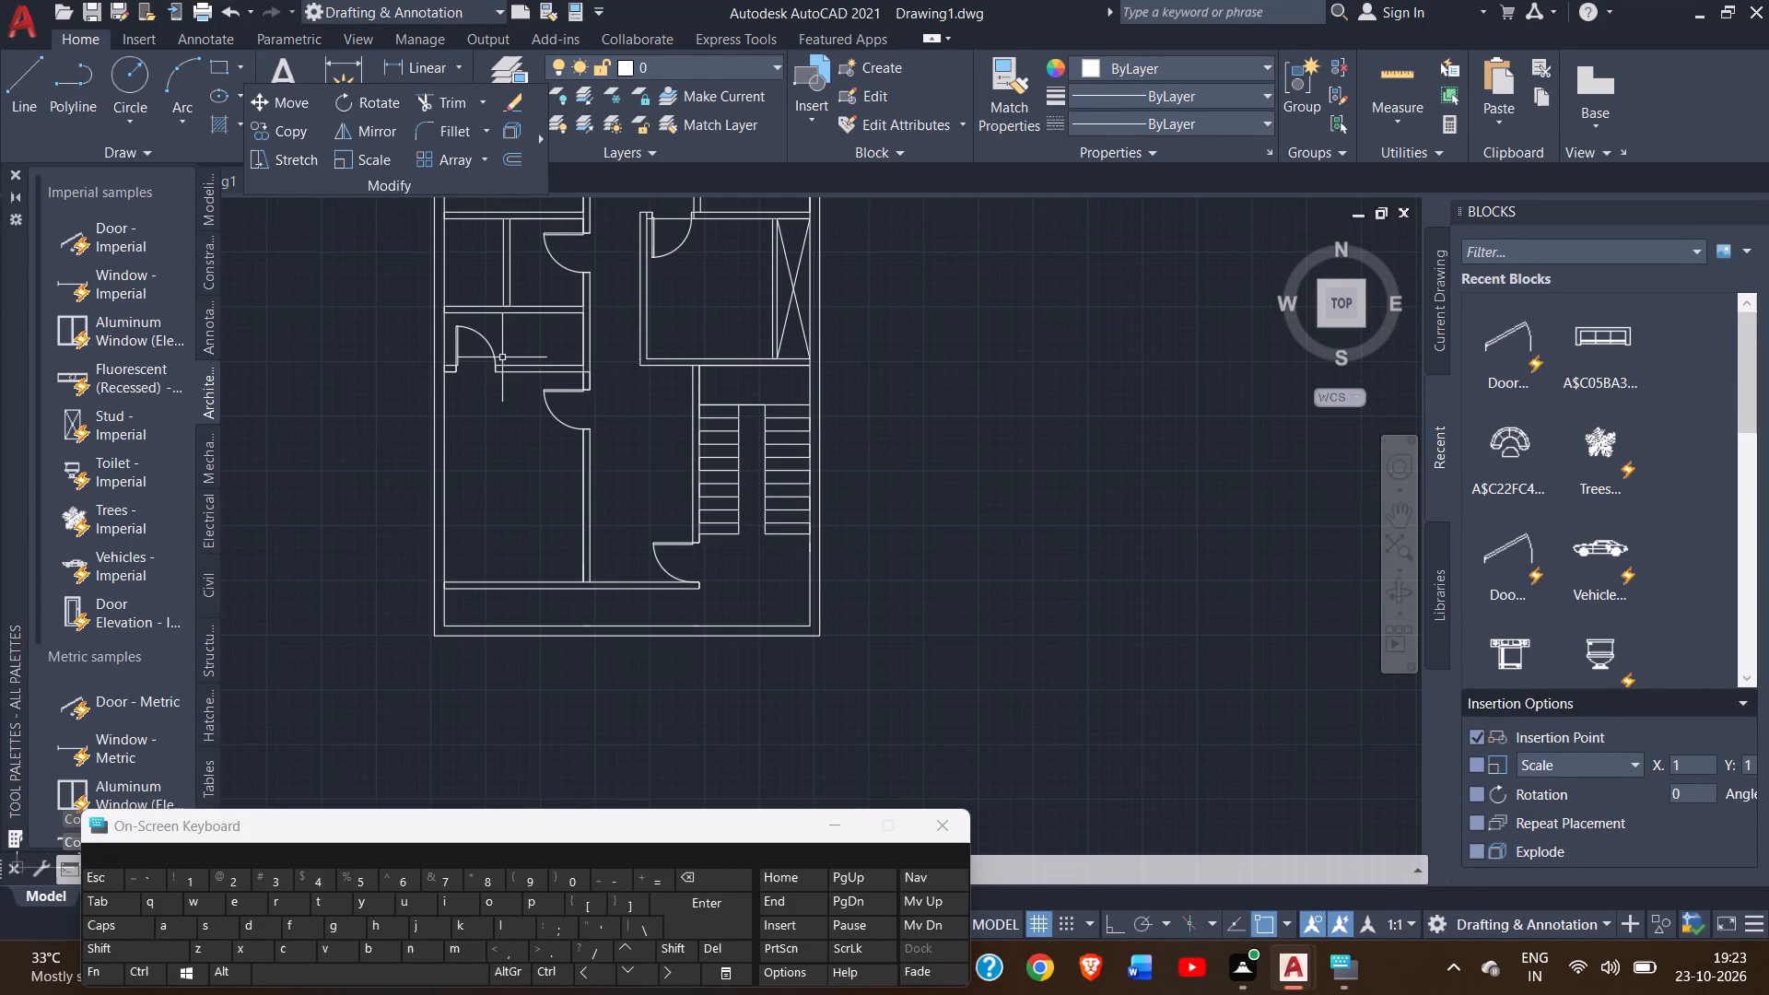
{"action": "scroll", "coordinate": [504, 356], "scroll_direction": "up", "scroll_amount": 4, "text": "ctrl"}
{"action": "scroll", "coordinate": [504, 356], "scroll_direction": "down", "scroll_amount": 3, "text": "ctrl"}
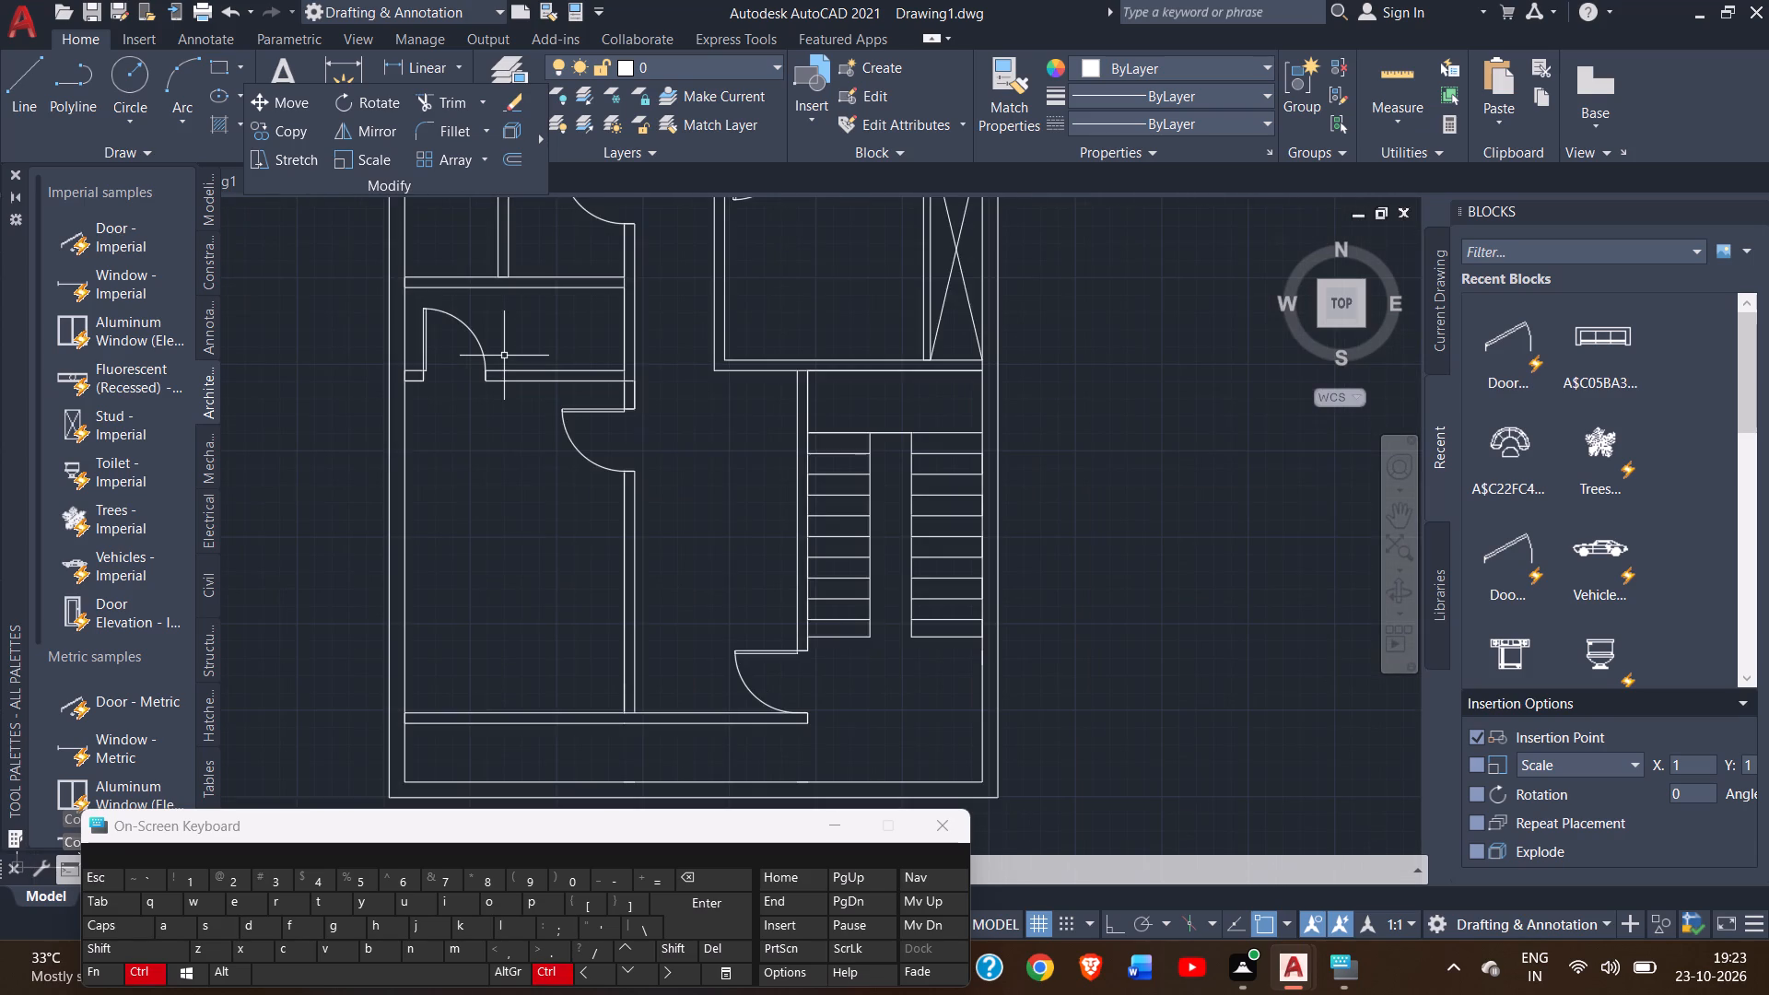
{"action": "scroll", "coordinate": [504, 356], "scroll_direction": "down", "scroll_amount": 2, "text": "ctrl"}
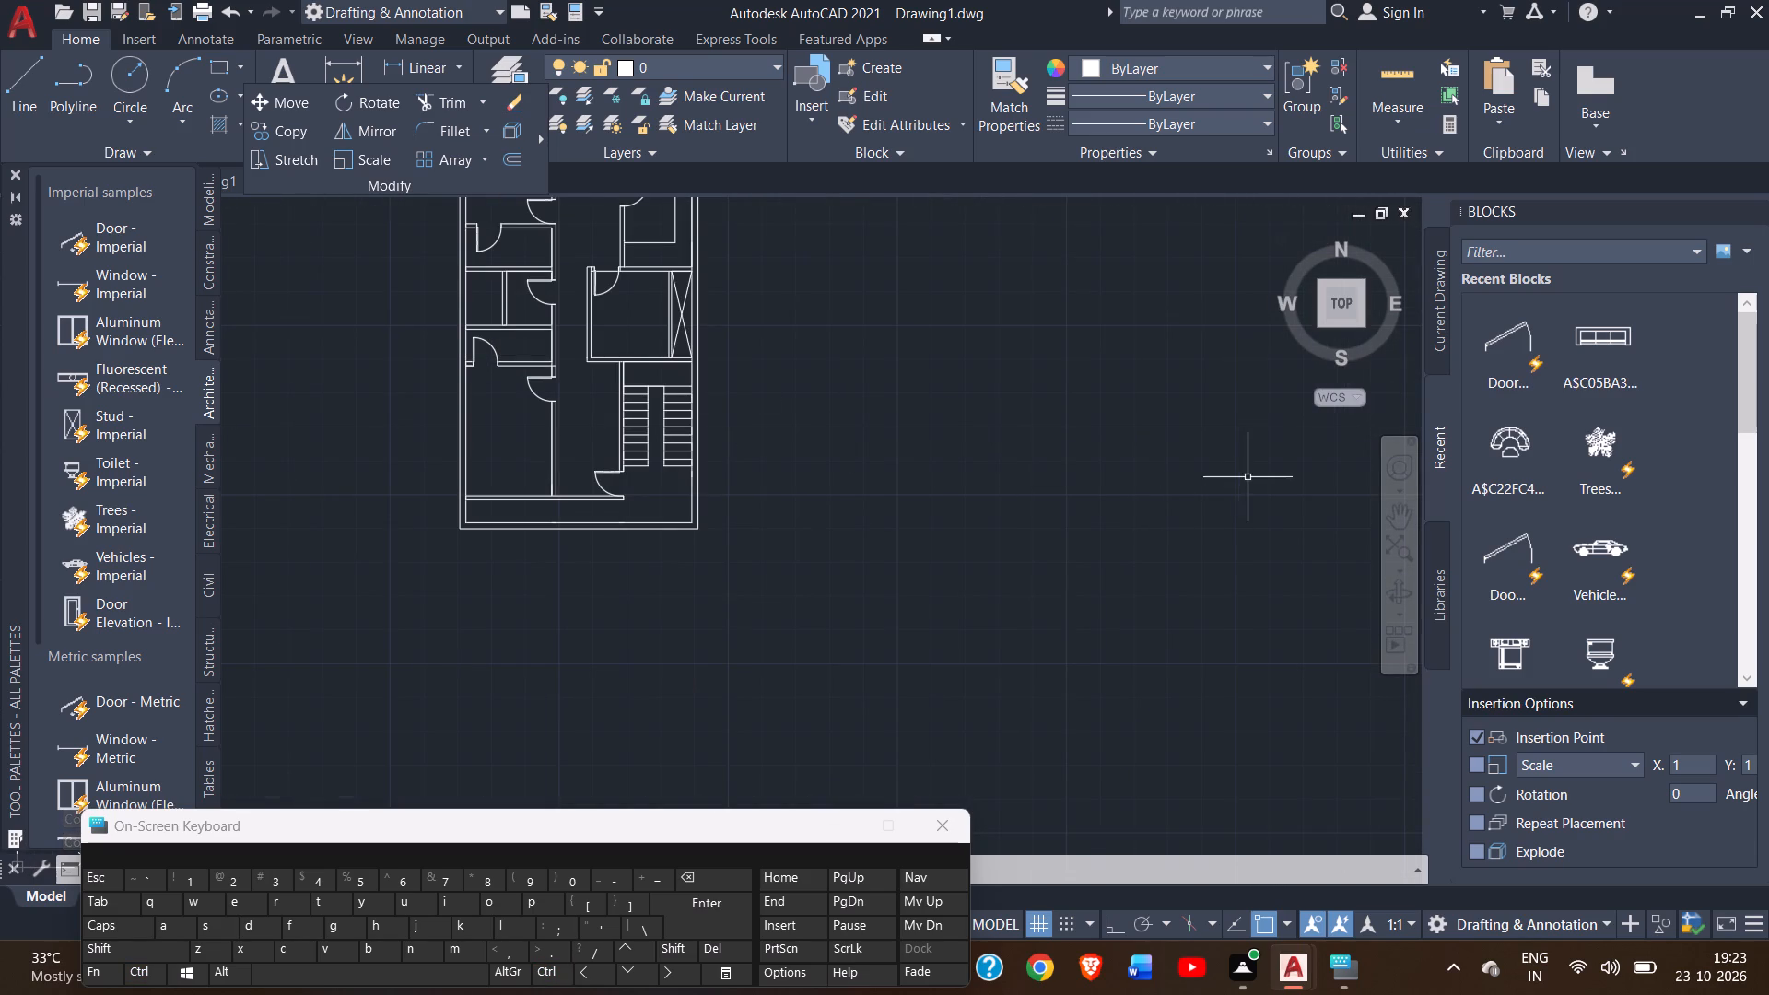
{"action": "left_click", "coordinate": [1393, 523]}
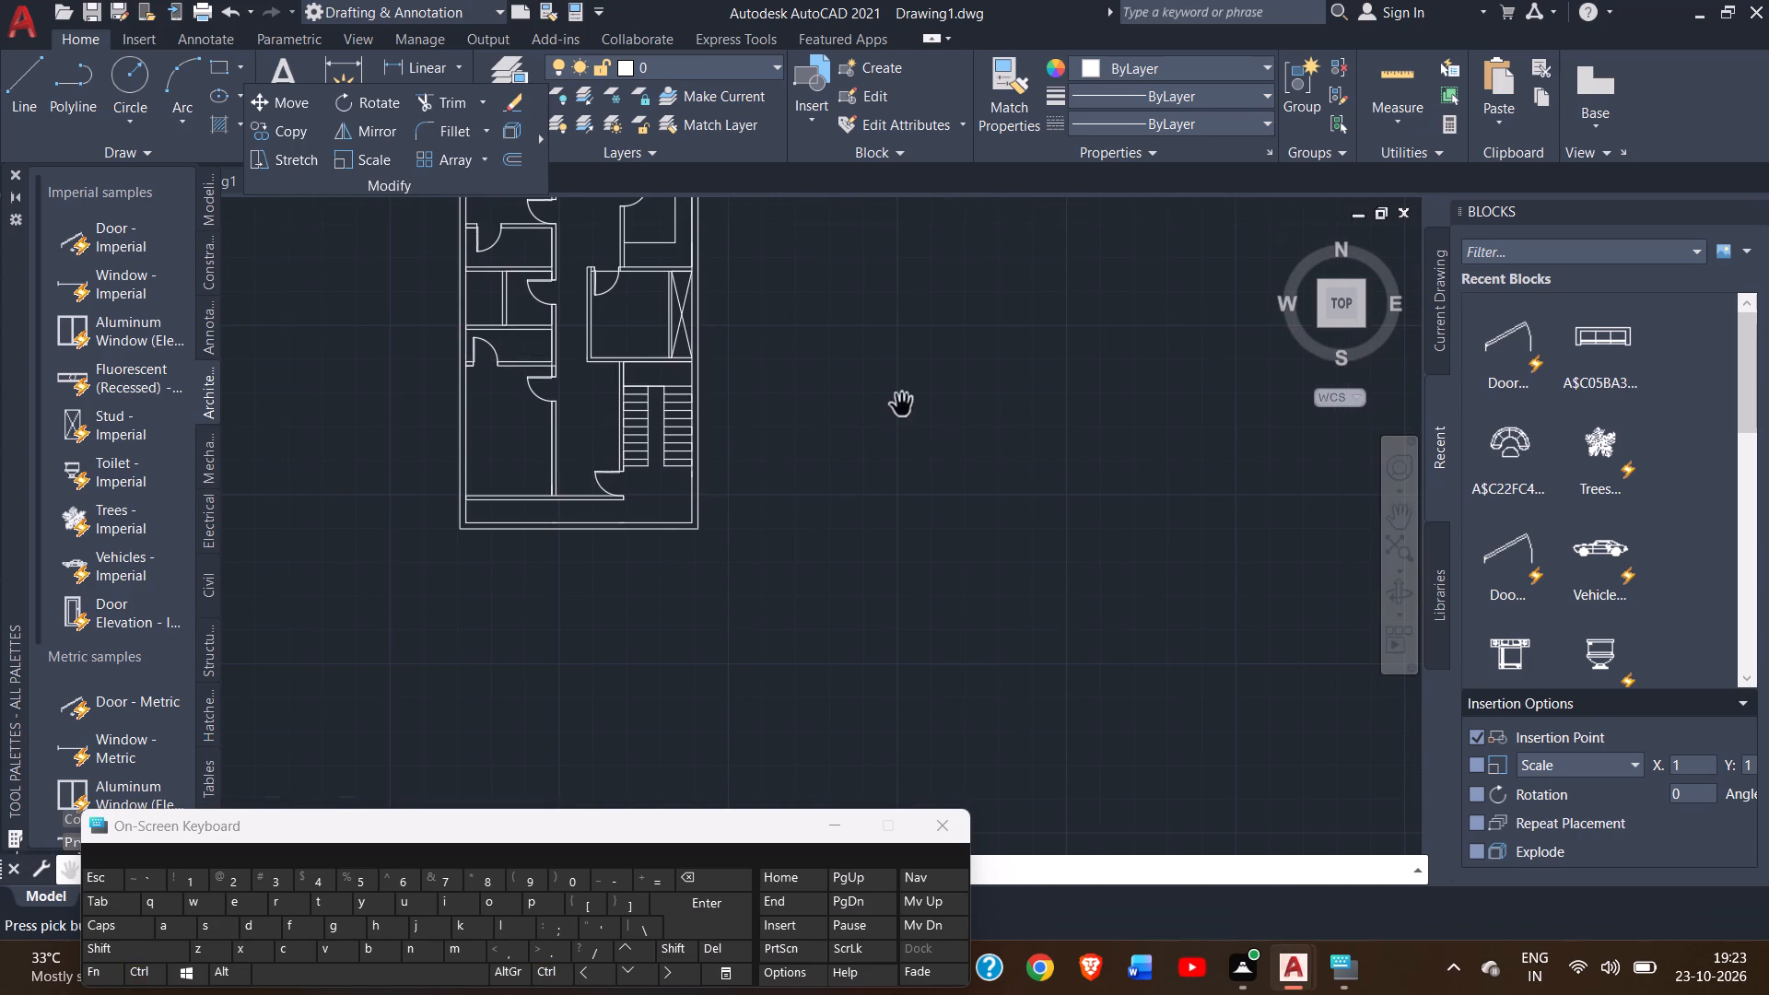
{"action": "left_click_drag", "start_coordinate": [896, 397], "coordinate": [940, 527]}
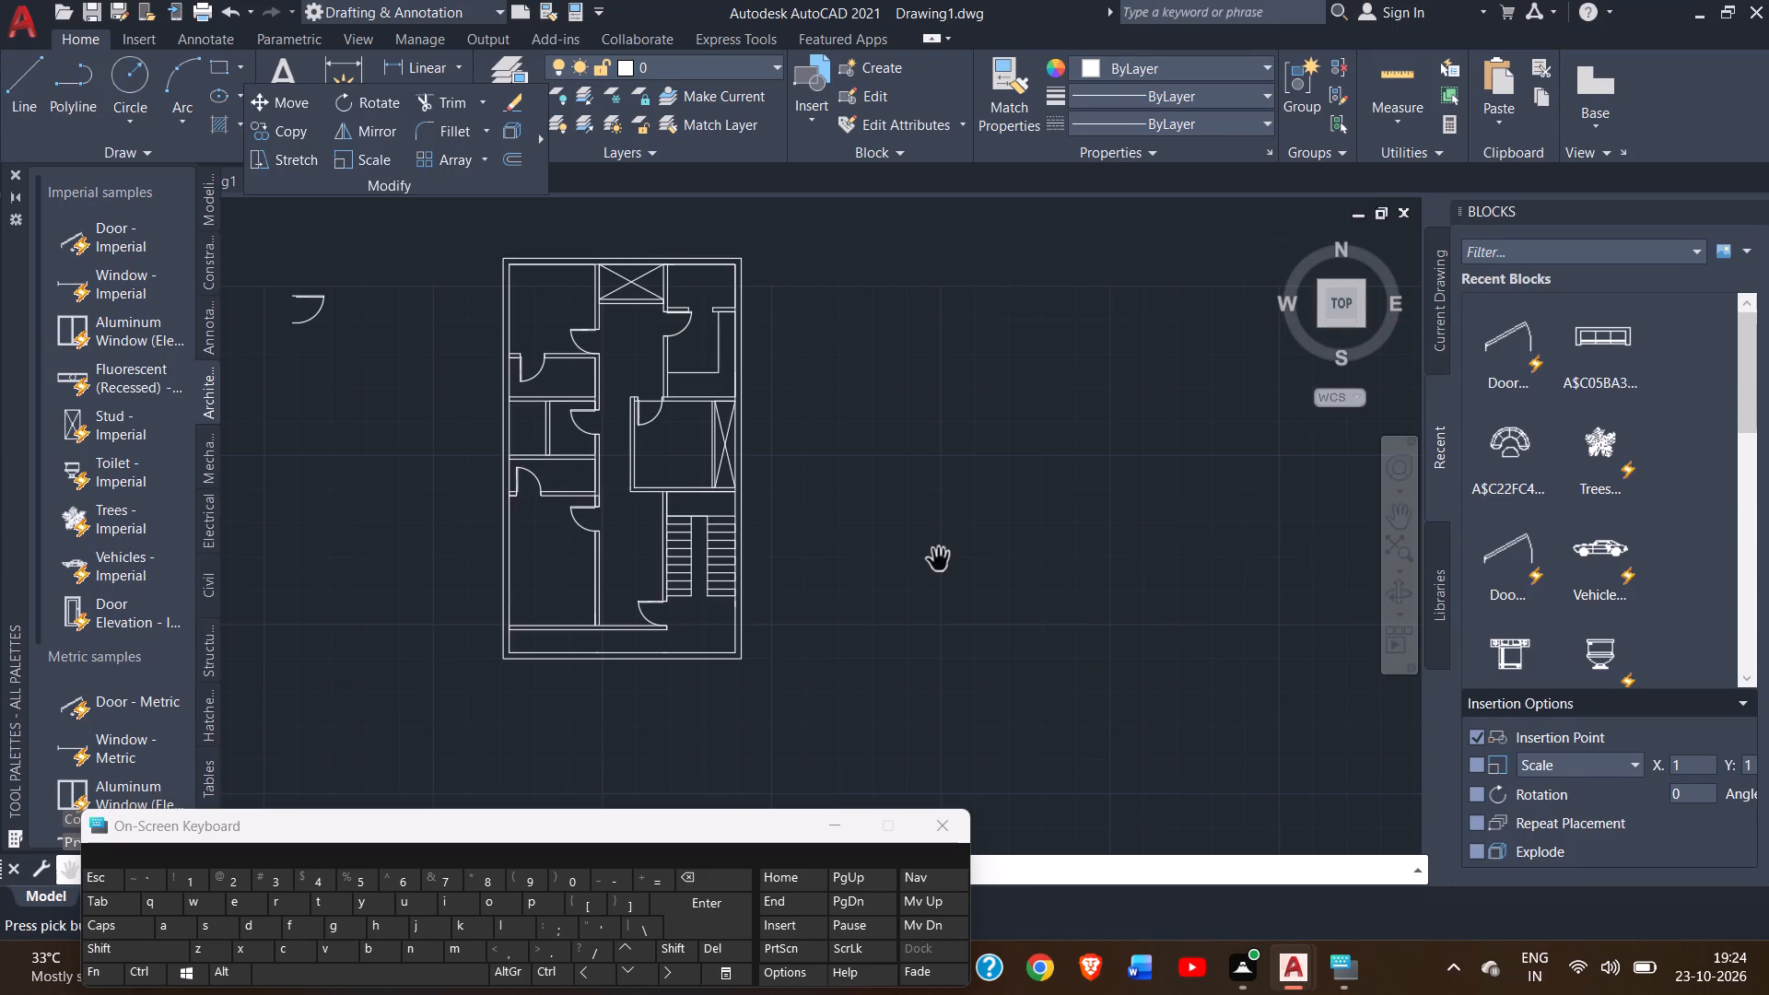
{"action": "left_click_drag", "start_coordinate": [930, 559], "coordinate": [1023, 634]}
{"action": "right_click", "coordinate": [1023, 634]}
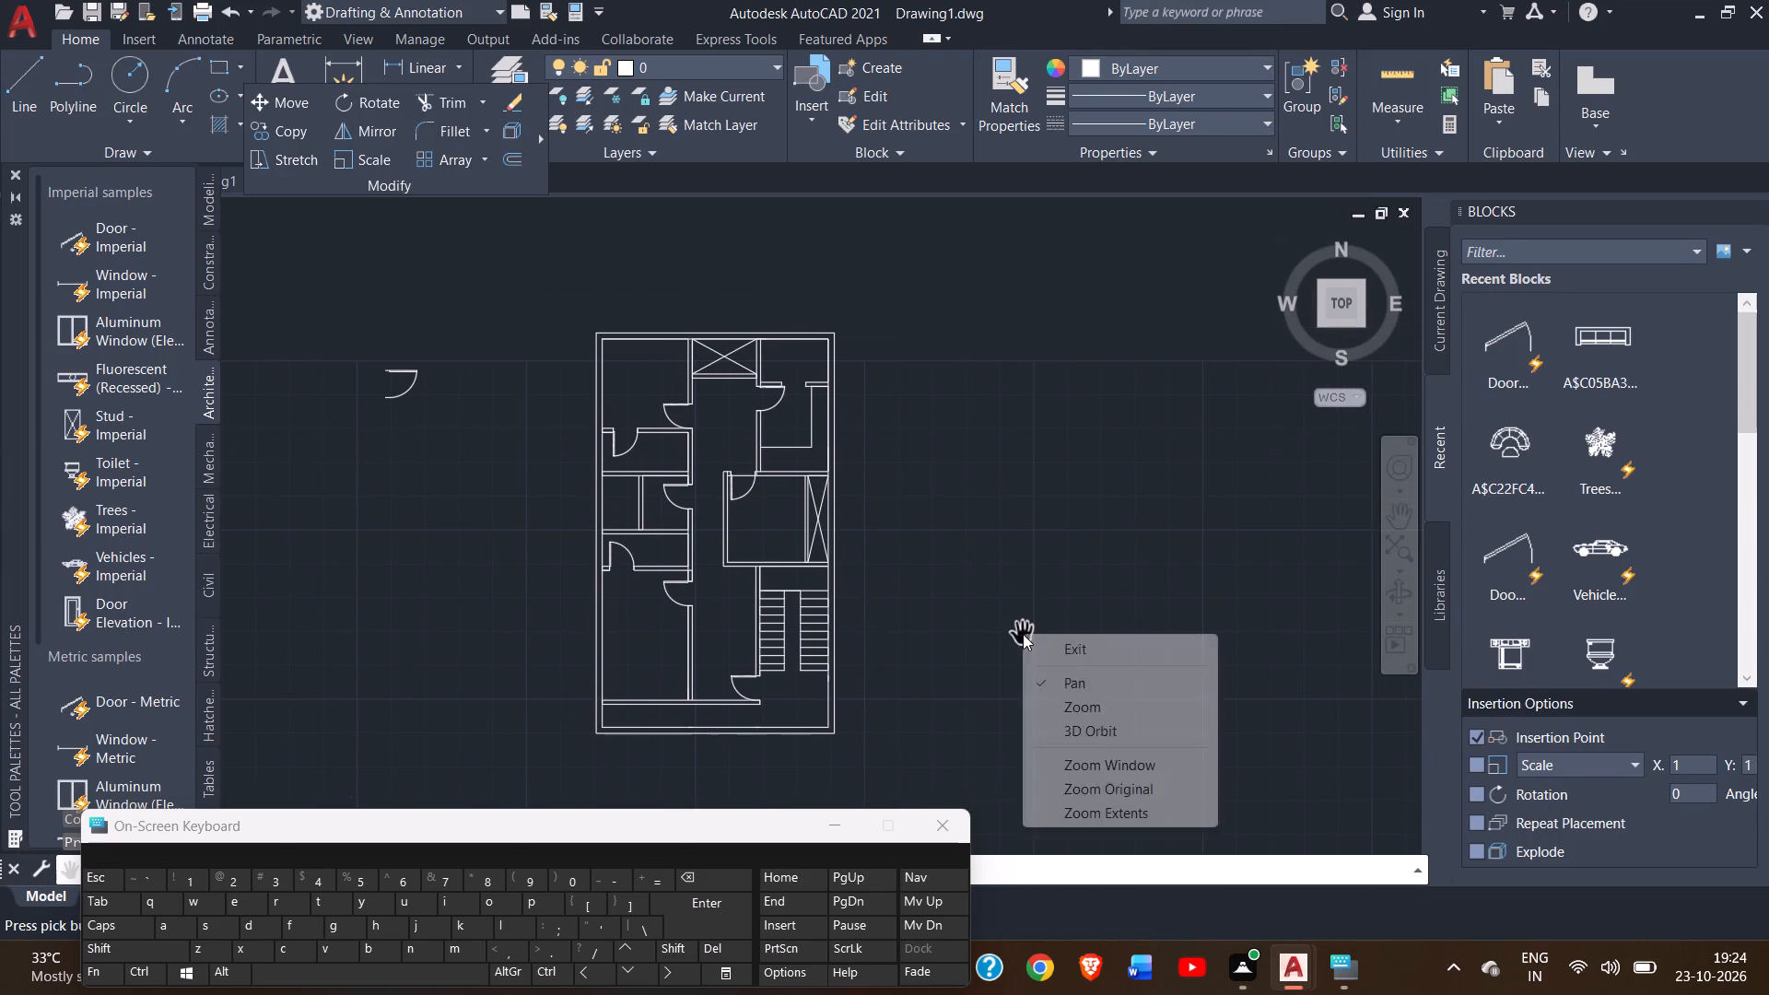
{"action": "left_click", "coordinate": [1047, 654]}
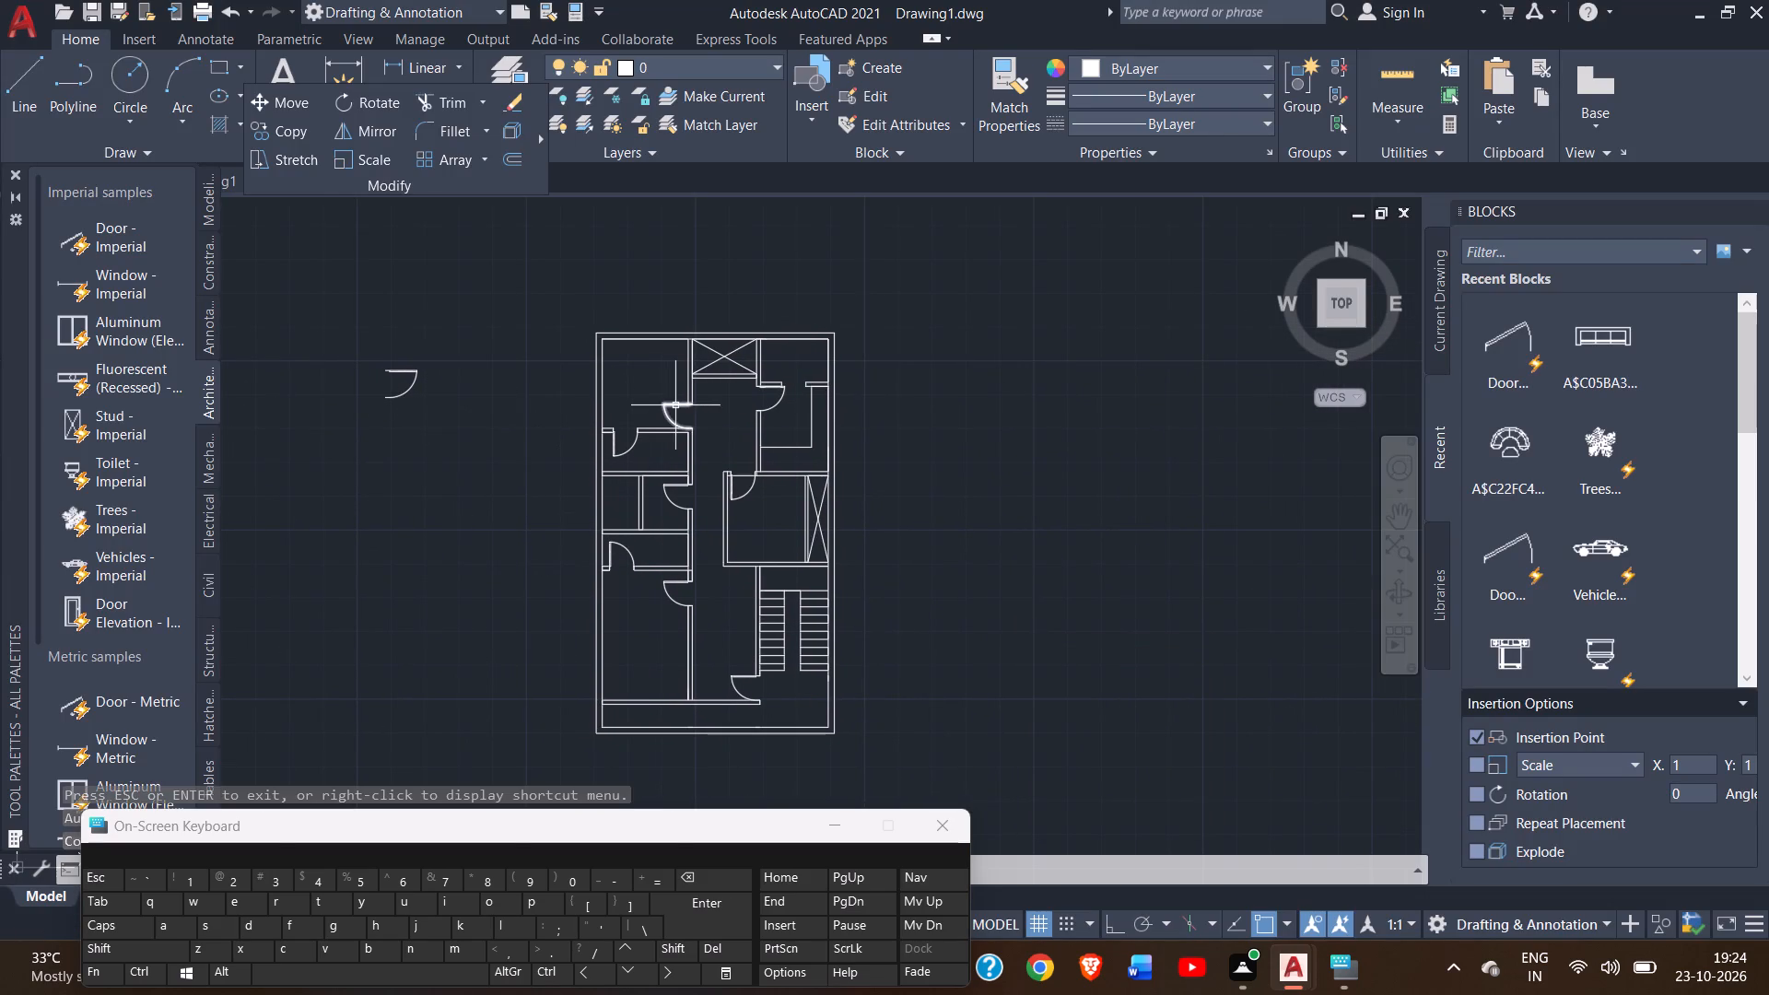
Insert the recent double-bed block A$C057D1... outside the plan, beside the outer wall on the kitchen-outline side.
{"action": "scroll", "coordinate": [675, 405], "scroll_direction": "up", "scroll_amount": 2, "text": "ctrl"}
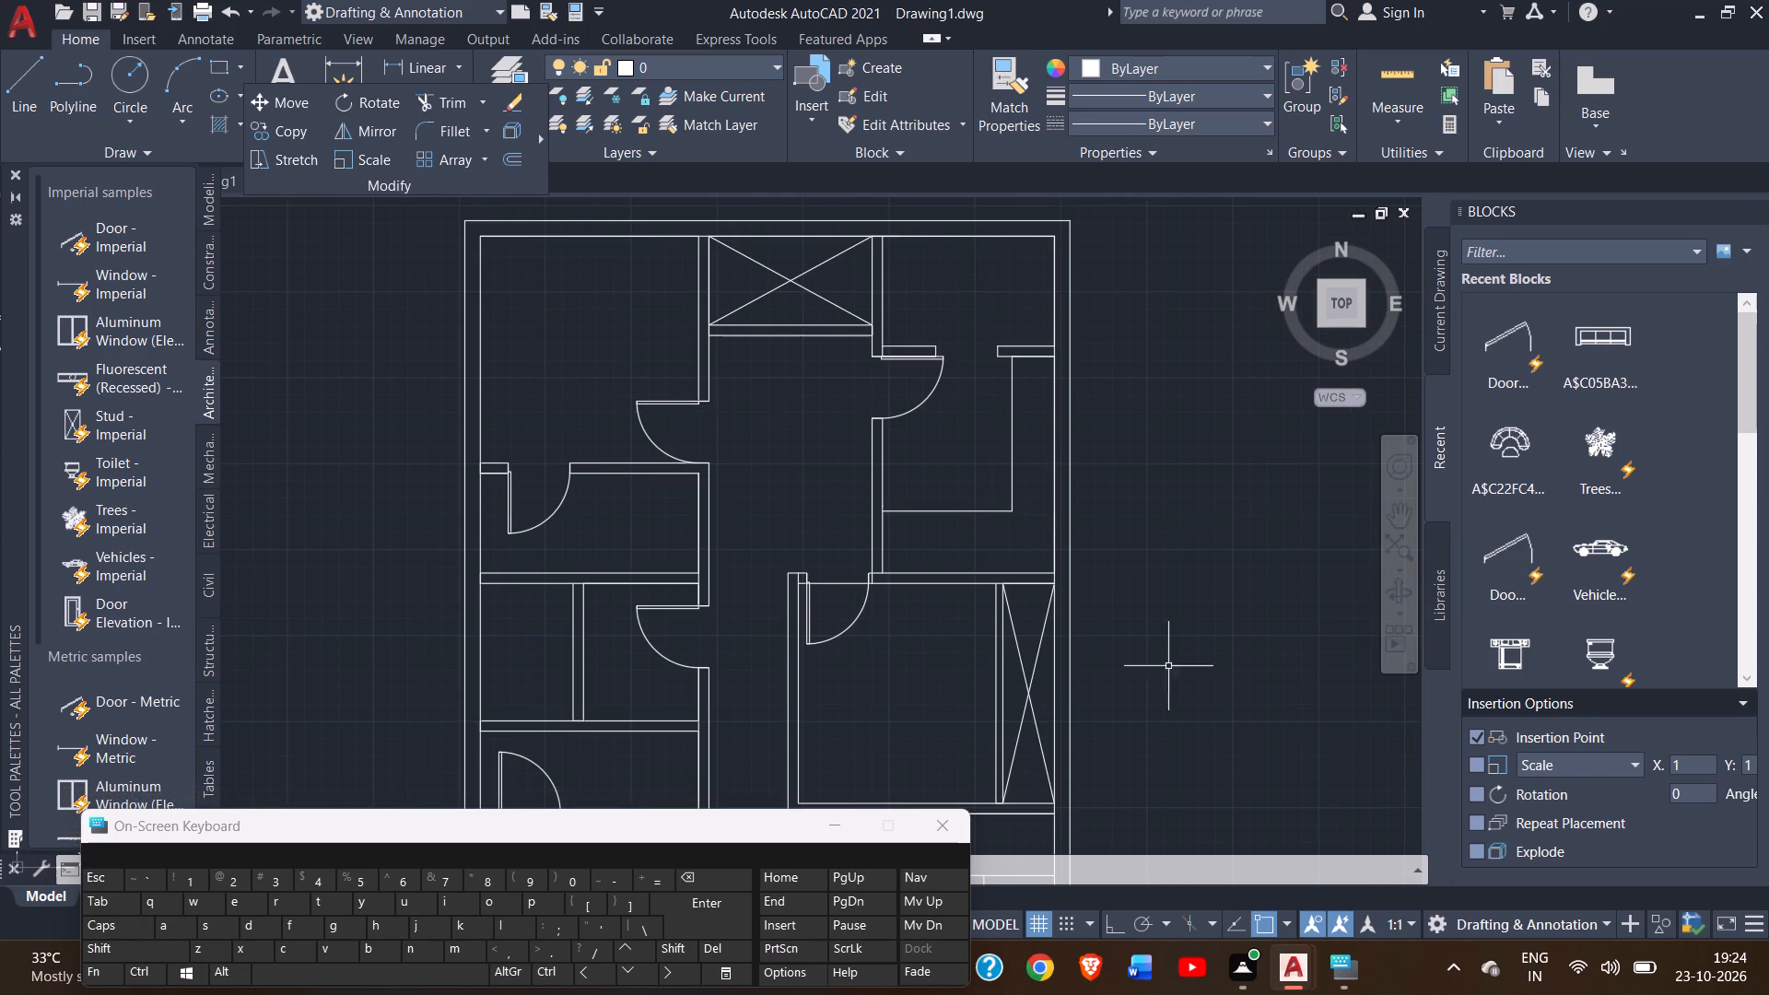
{"action": "left_click", "coordinate": [1505, 647]}
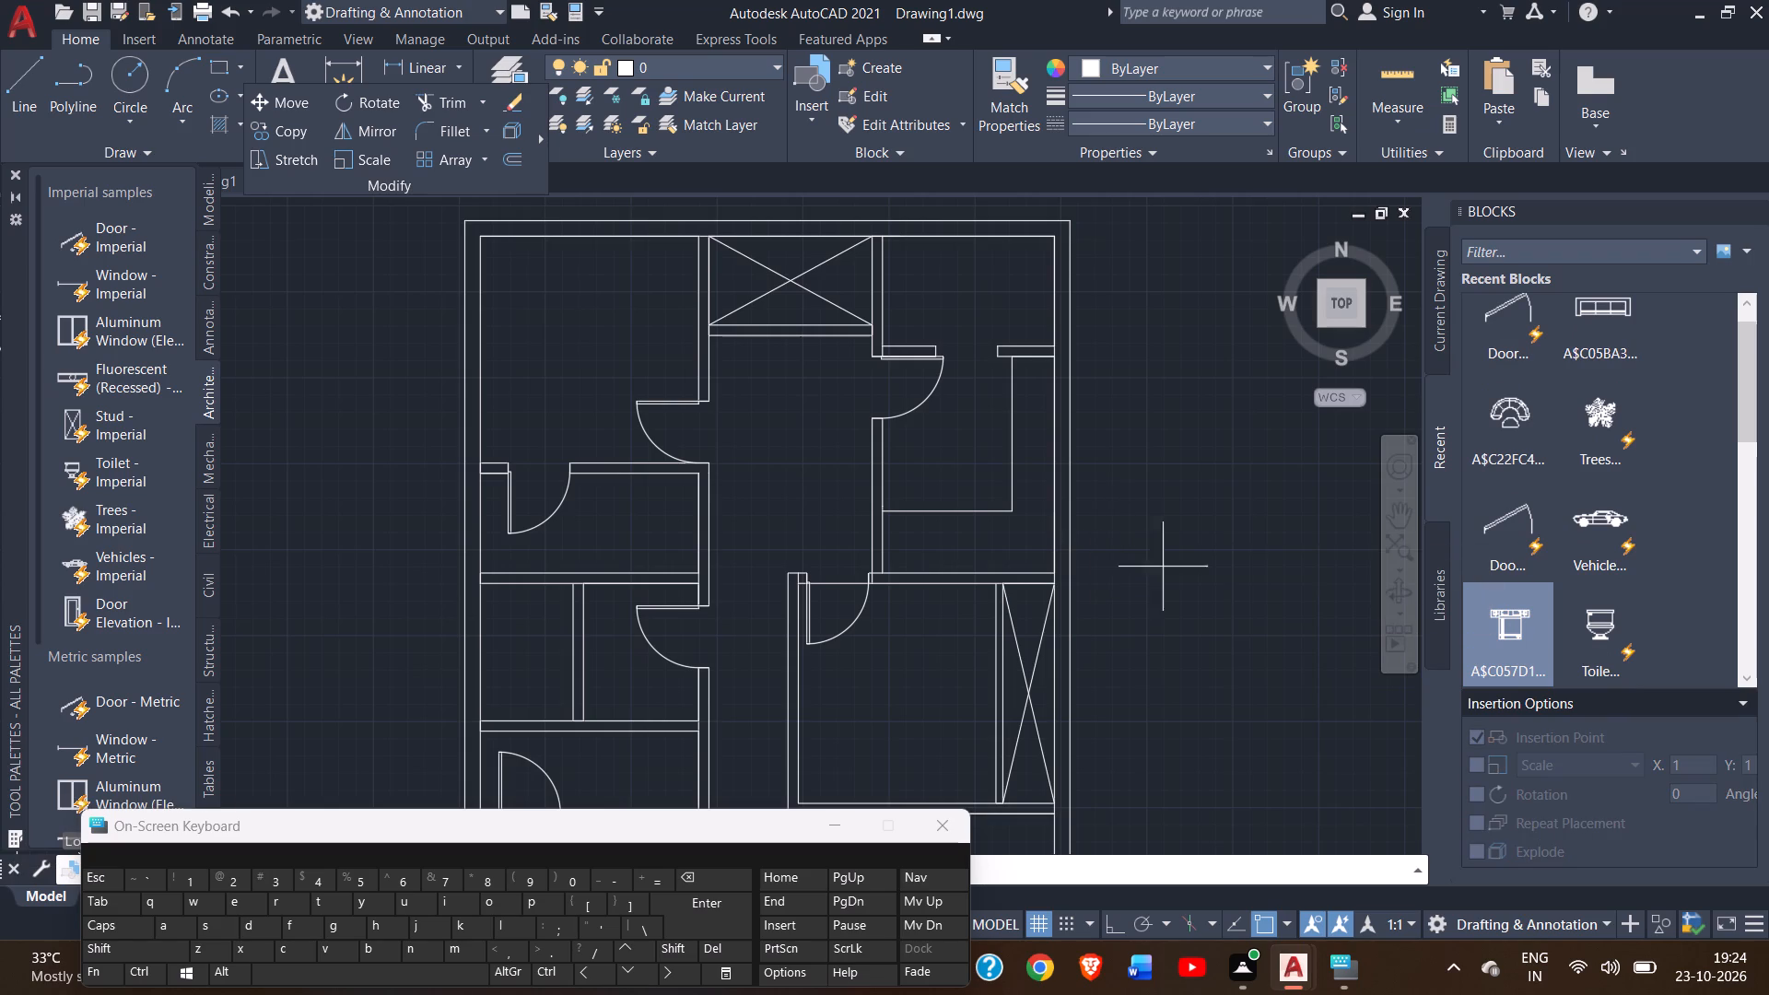
{"action": "left_click", "coordinate": [1151, 550]}
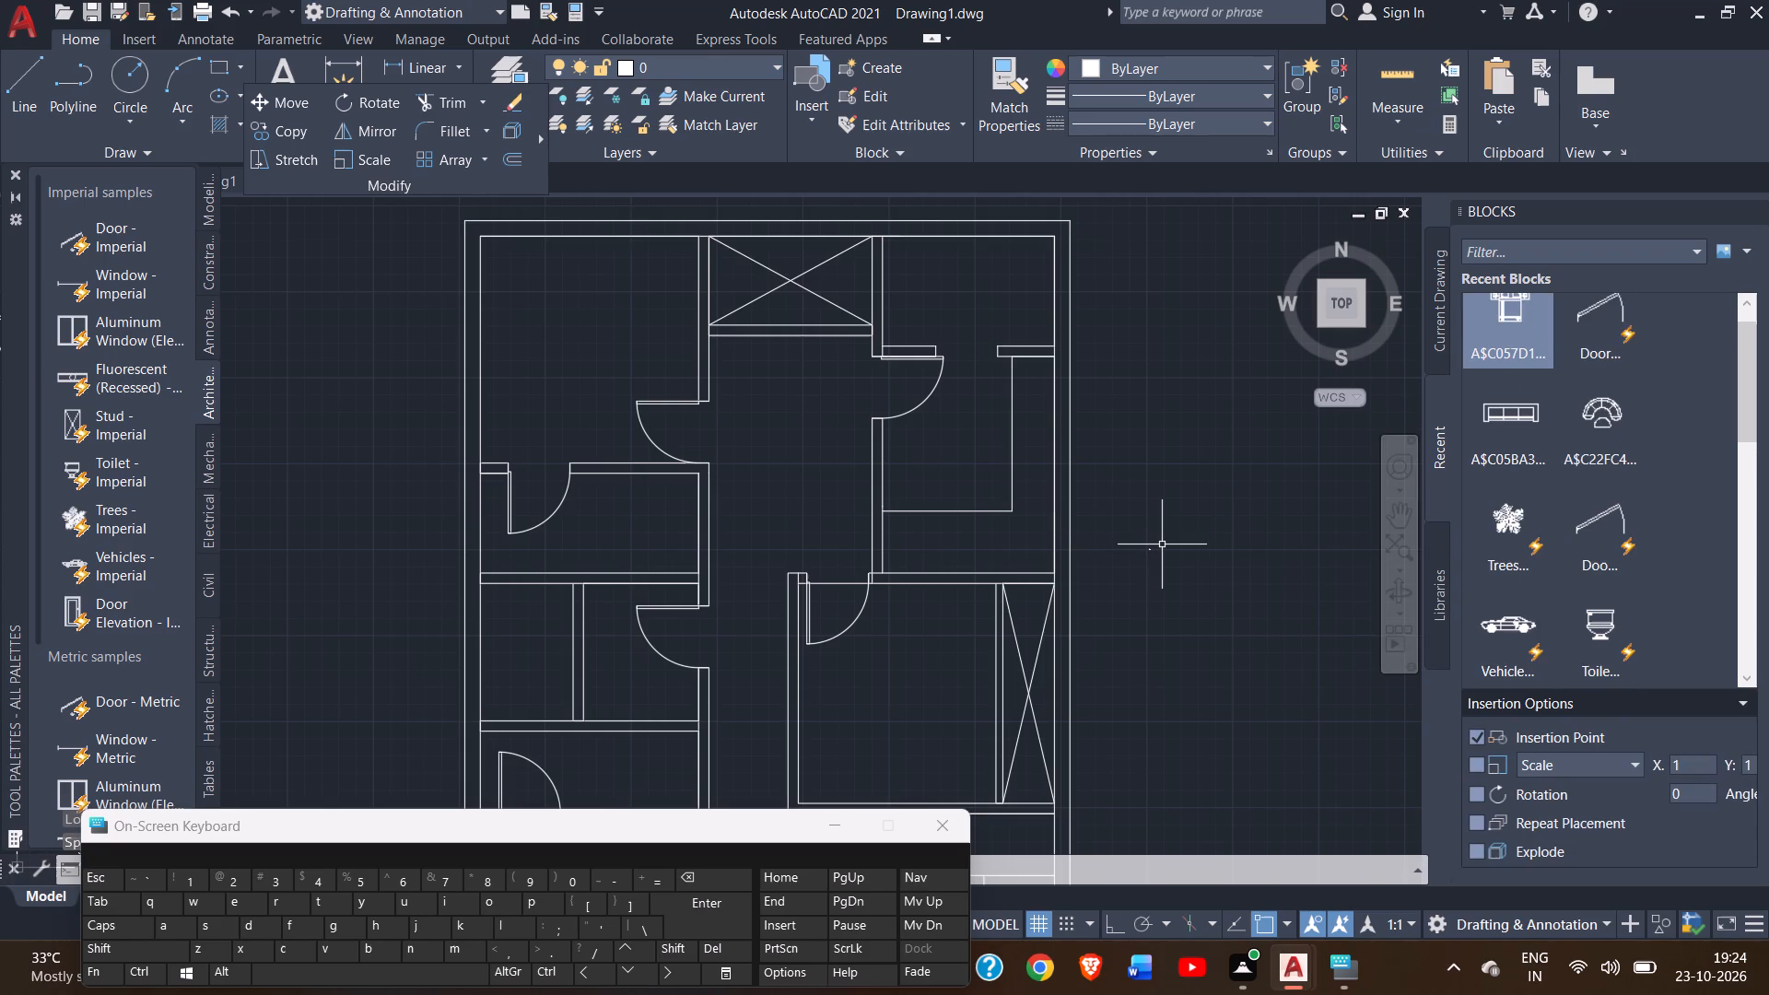
Scale up the inserted double-bed block freehand, using the mattress's lower-left corner as the base point.
{"action": "scroll", "coordinate": [1161, 544], "scroll_direction": "up", "scroll_amount": 2, "text": "ctrl"}
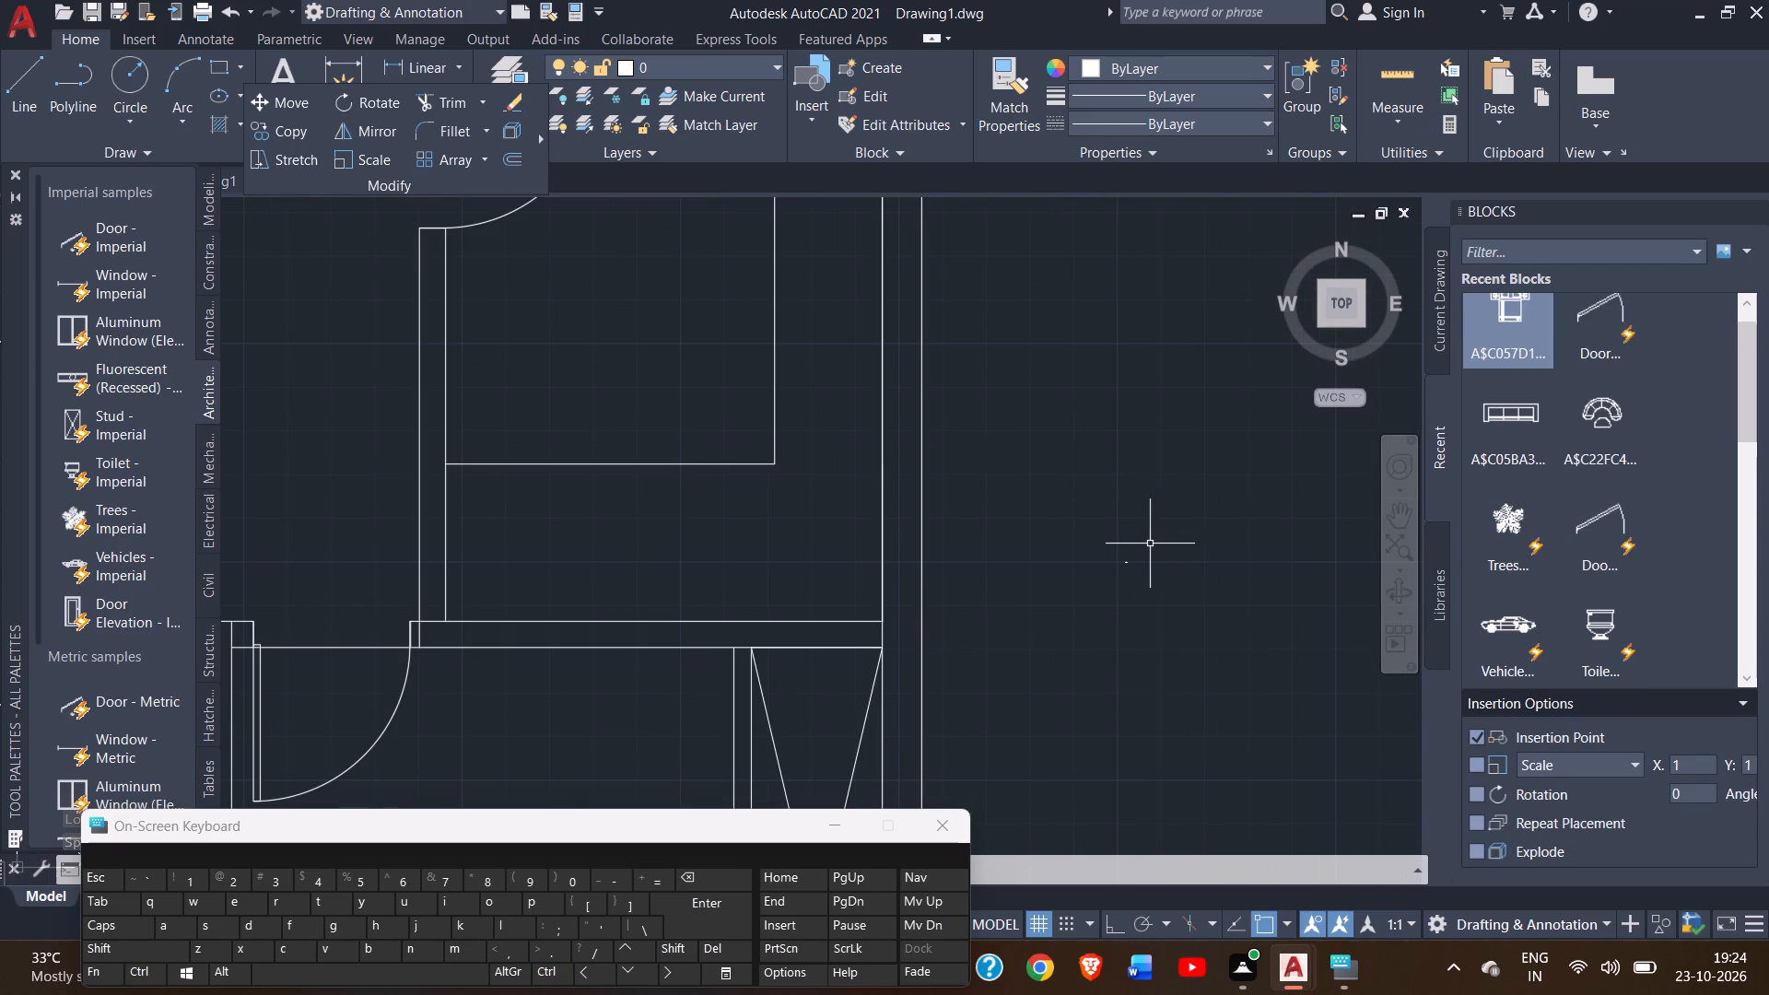
{"action": "scroll", "coordinate": [1142, 560], "scroll_direction": "up", "scroll_amount": 5, "text": "ctrl"}
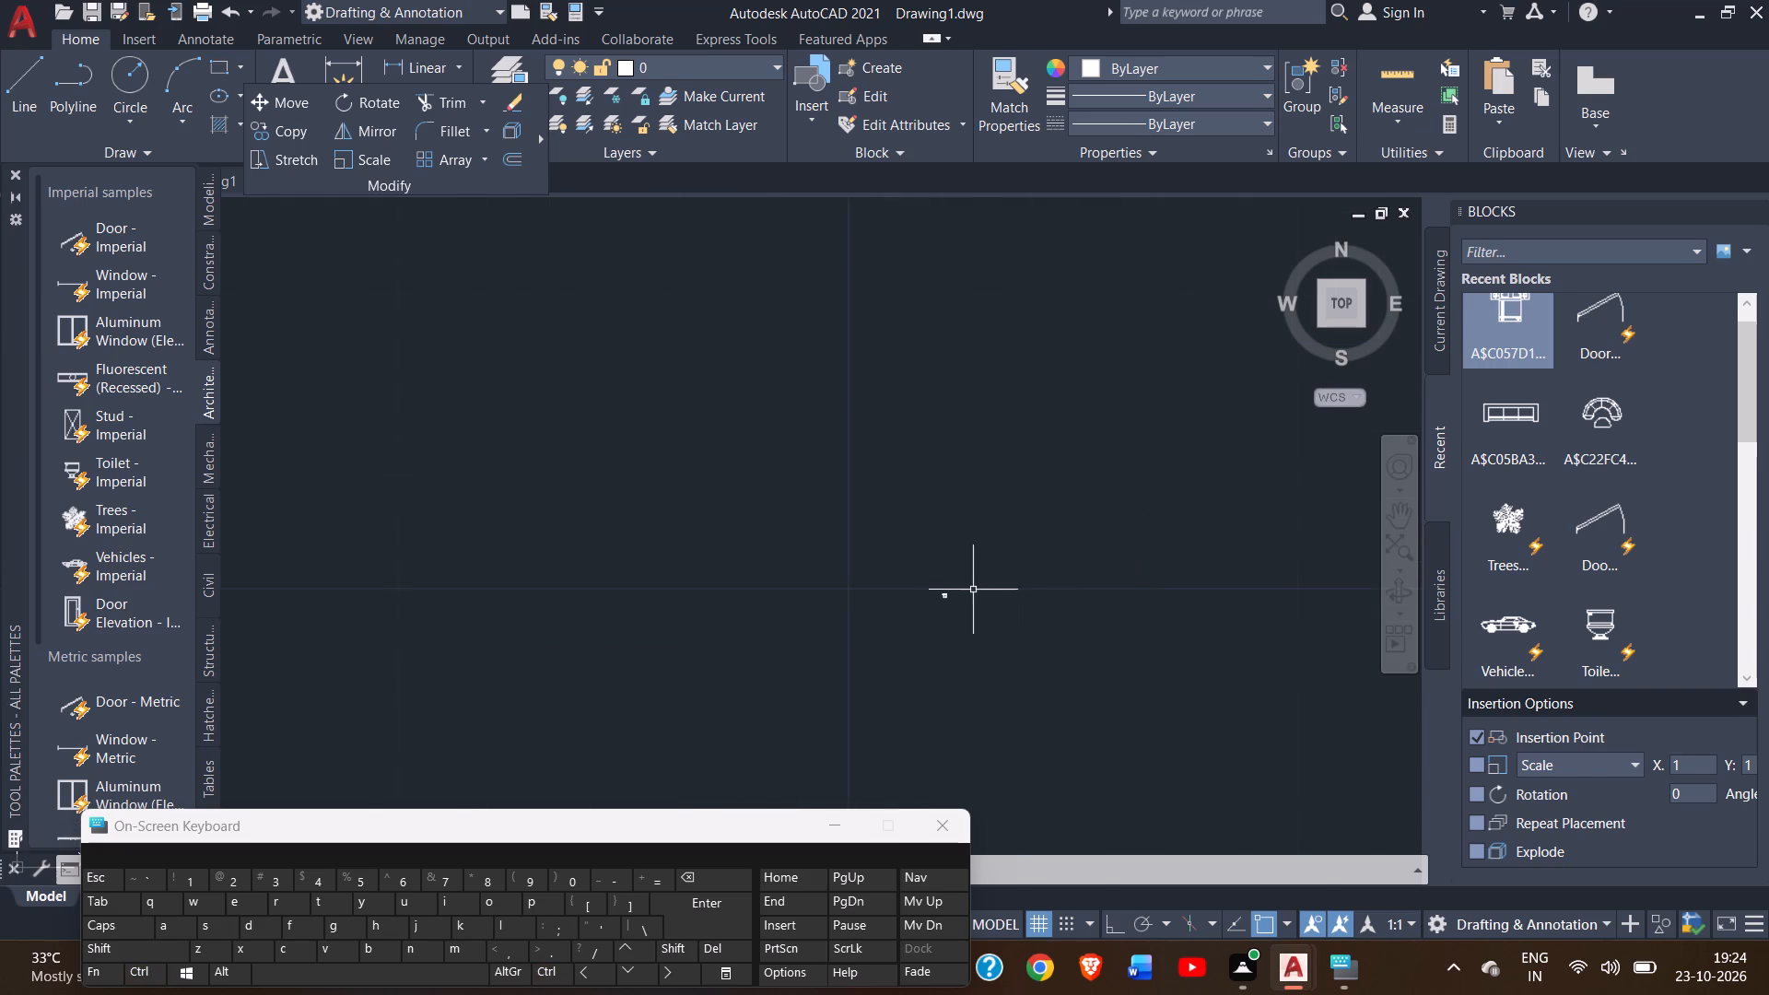
{"action": "scroll", "coordinate": [956, 596], "scroll_direction": "up", "scroll_amount": 8, "text": "ctrl"}
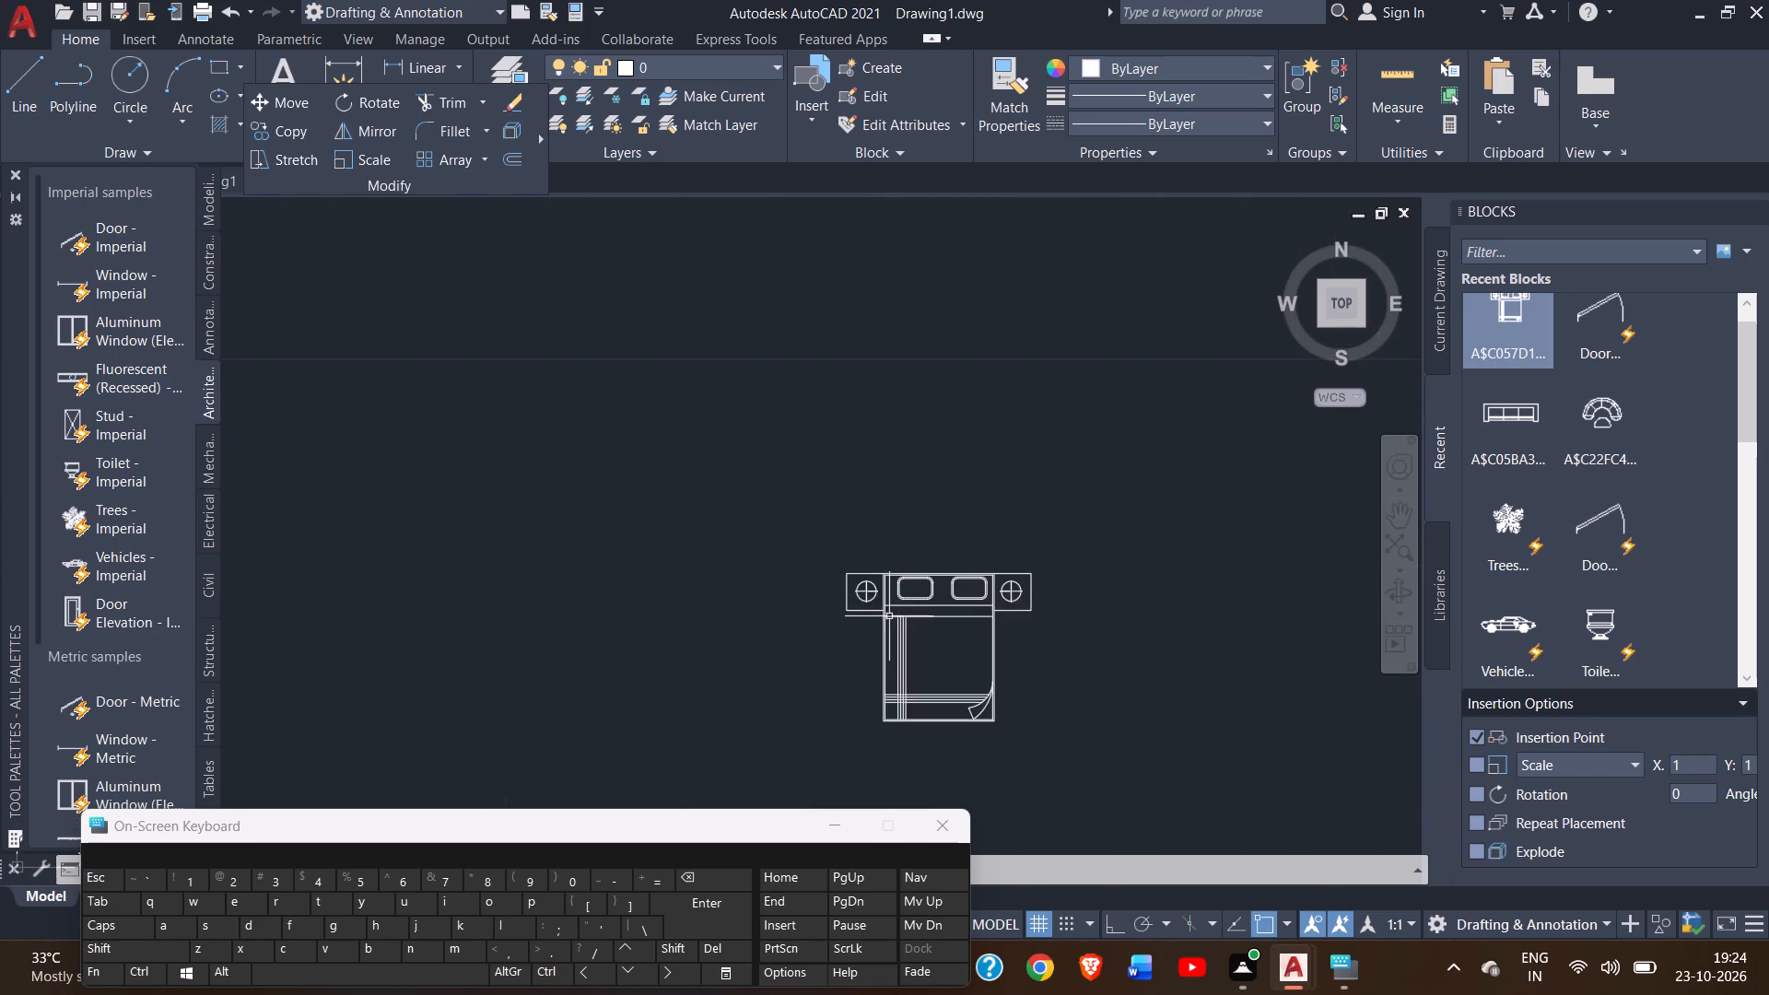
{"action": "left_click", "coordinate": [890, 613]}
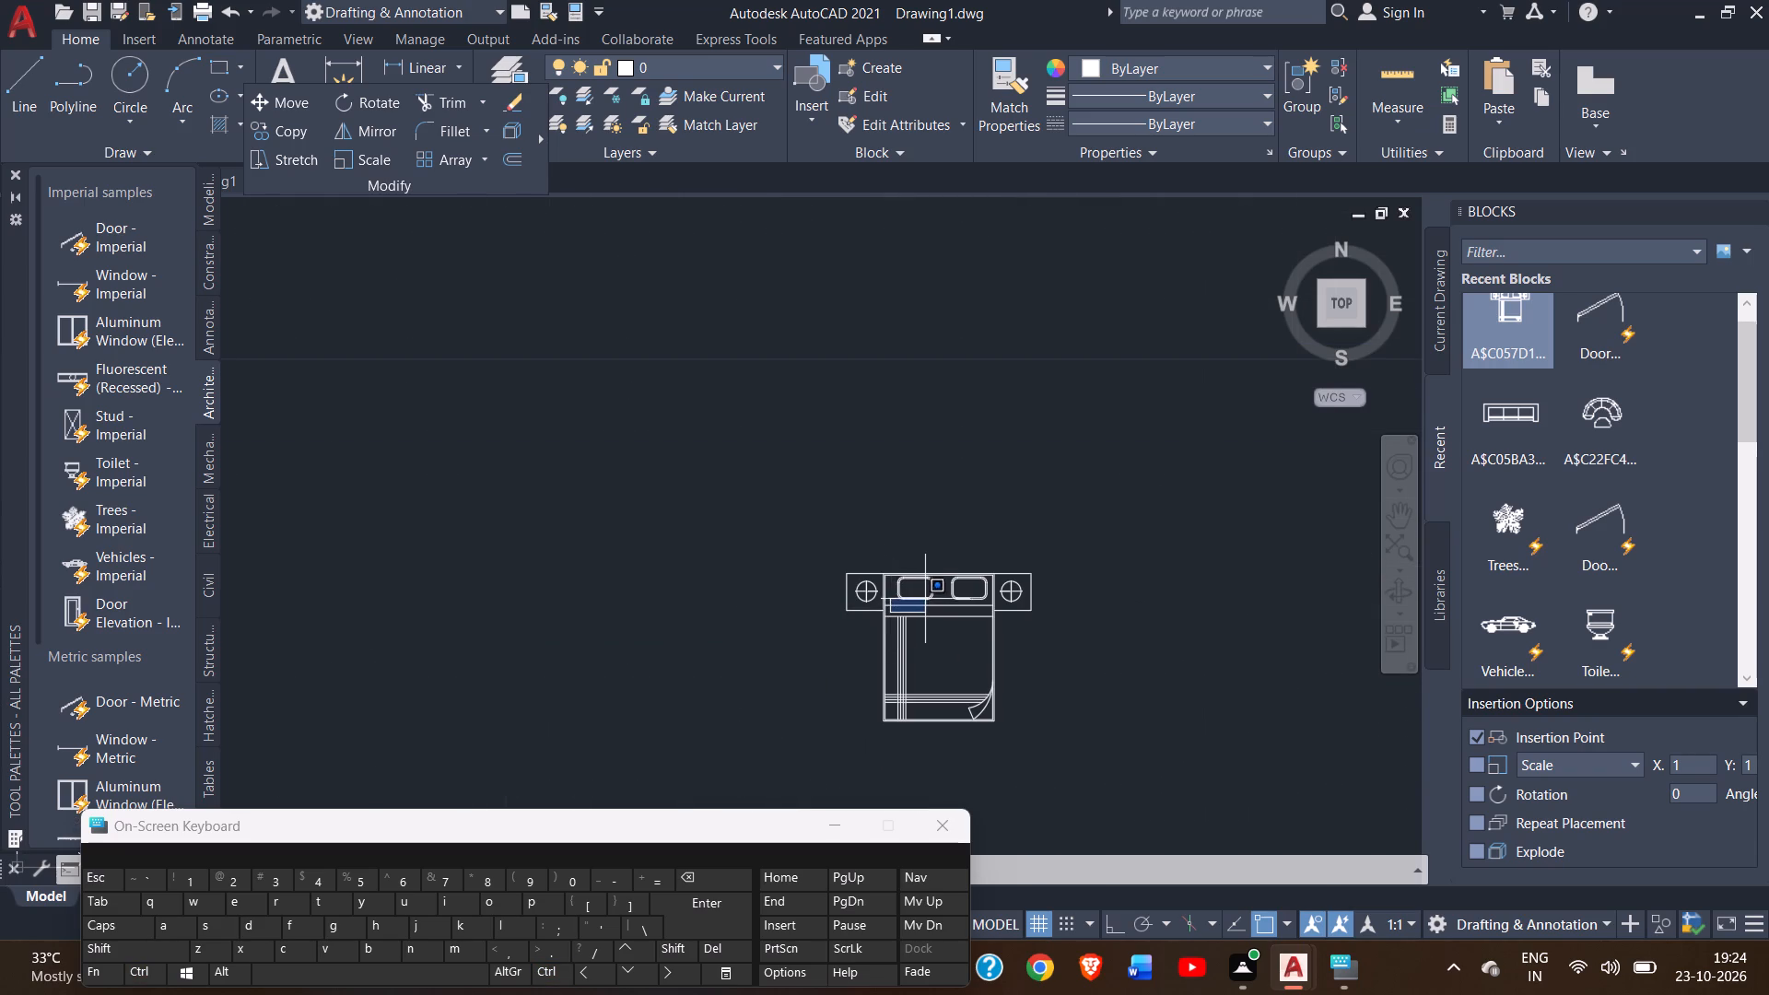
{"action": "left_click", "coordinate": [926, 590]}
{"action": "left_click", "coordinate": [926, 579]}
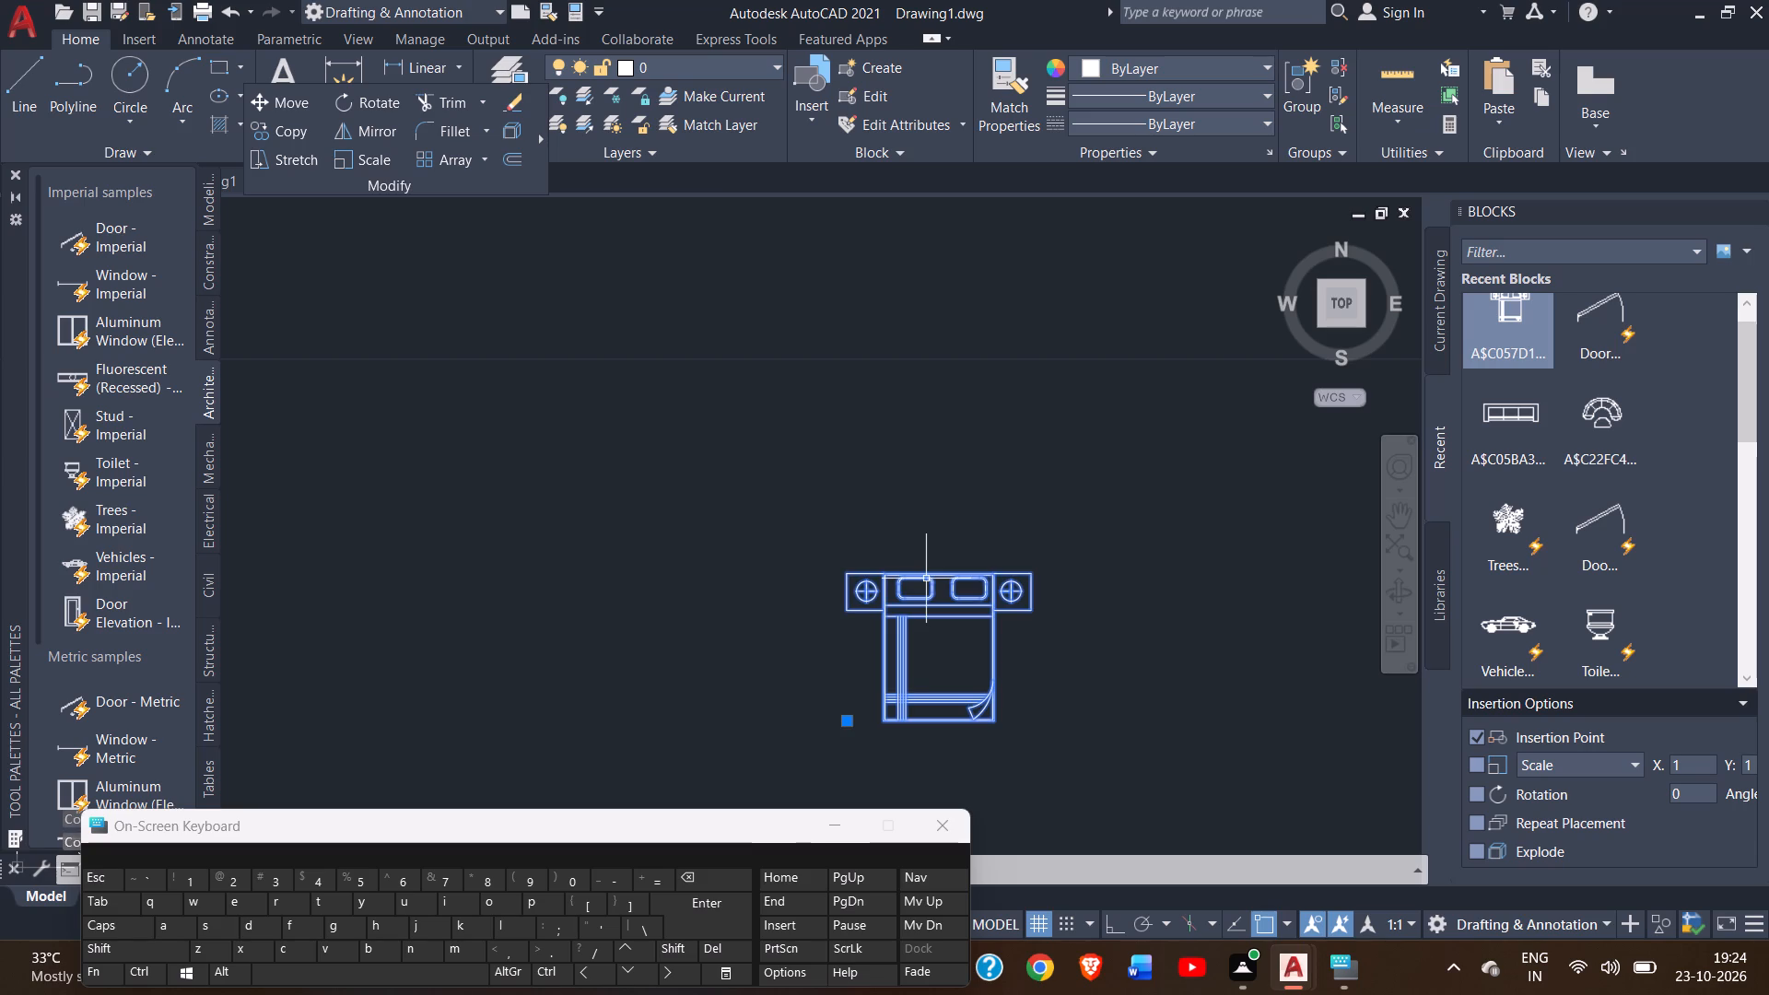
{"action": "left_click", "coordinate": [355, 163]}
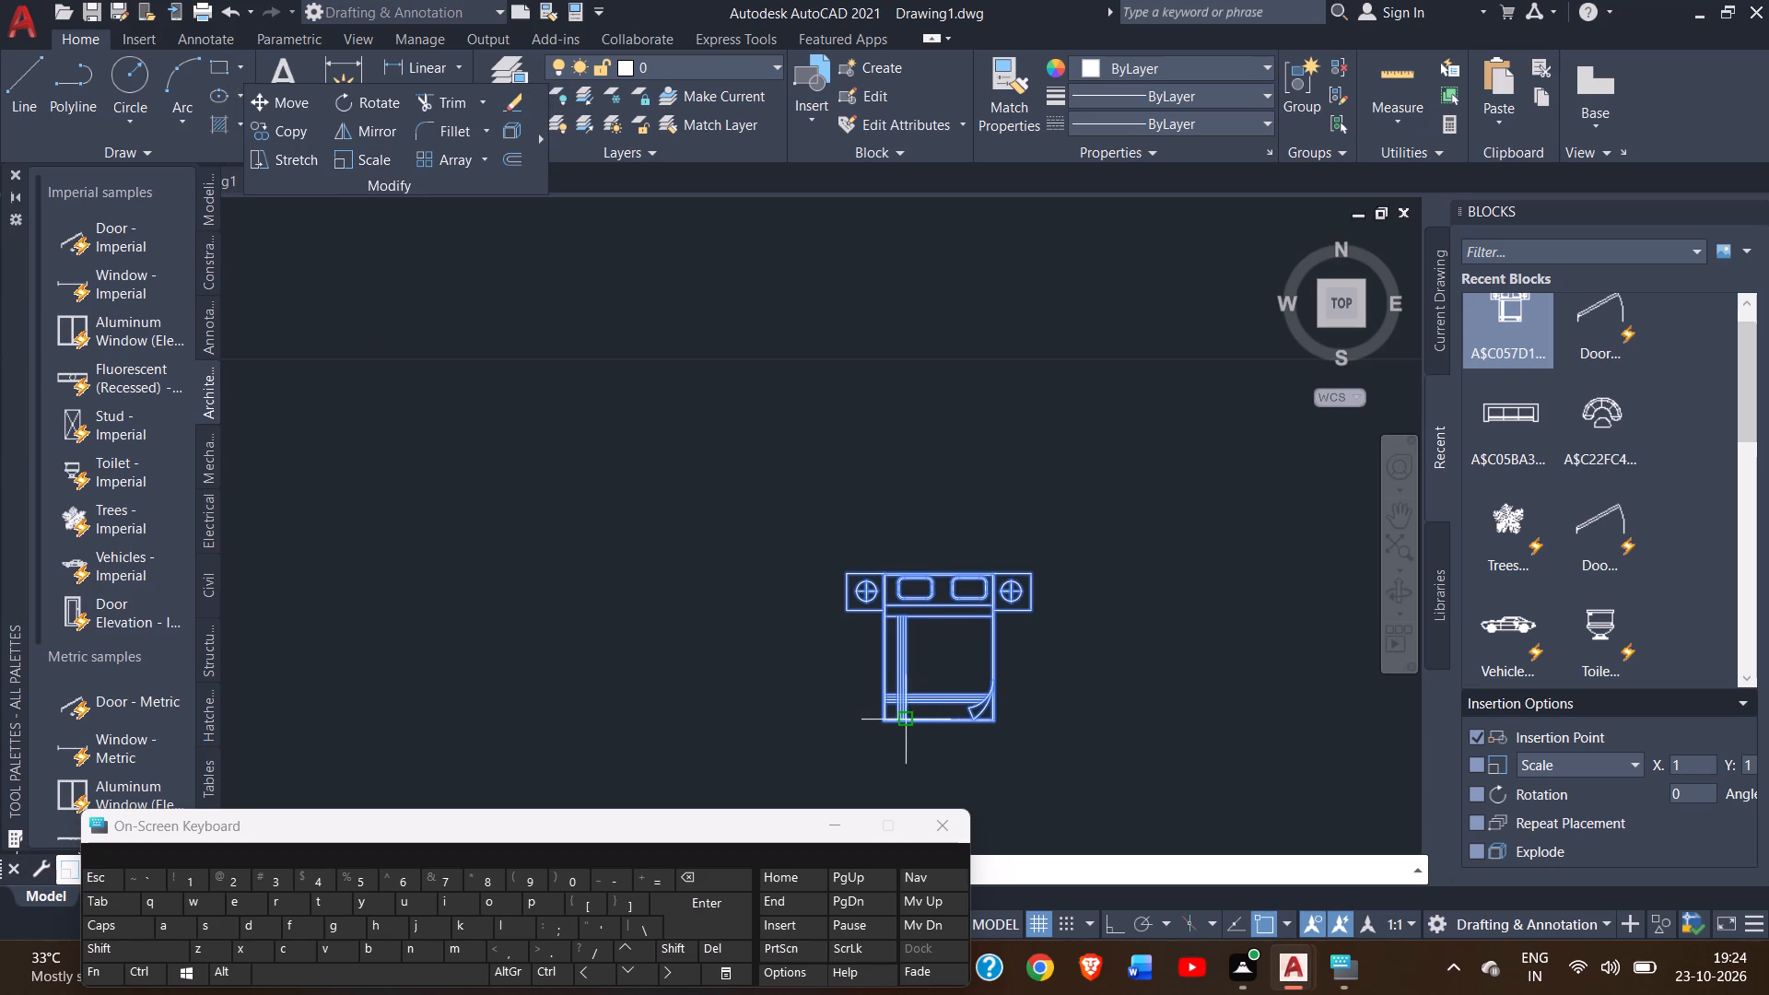
{"action": "left_click_drag", "start_coordinate": [886, 711], "coordinate": [1007, 584]}
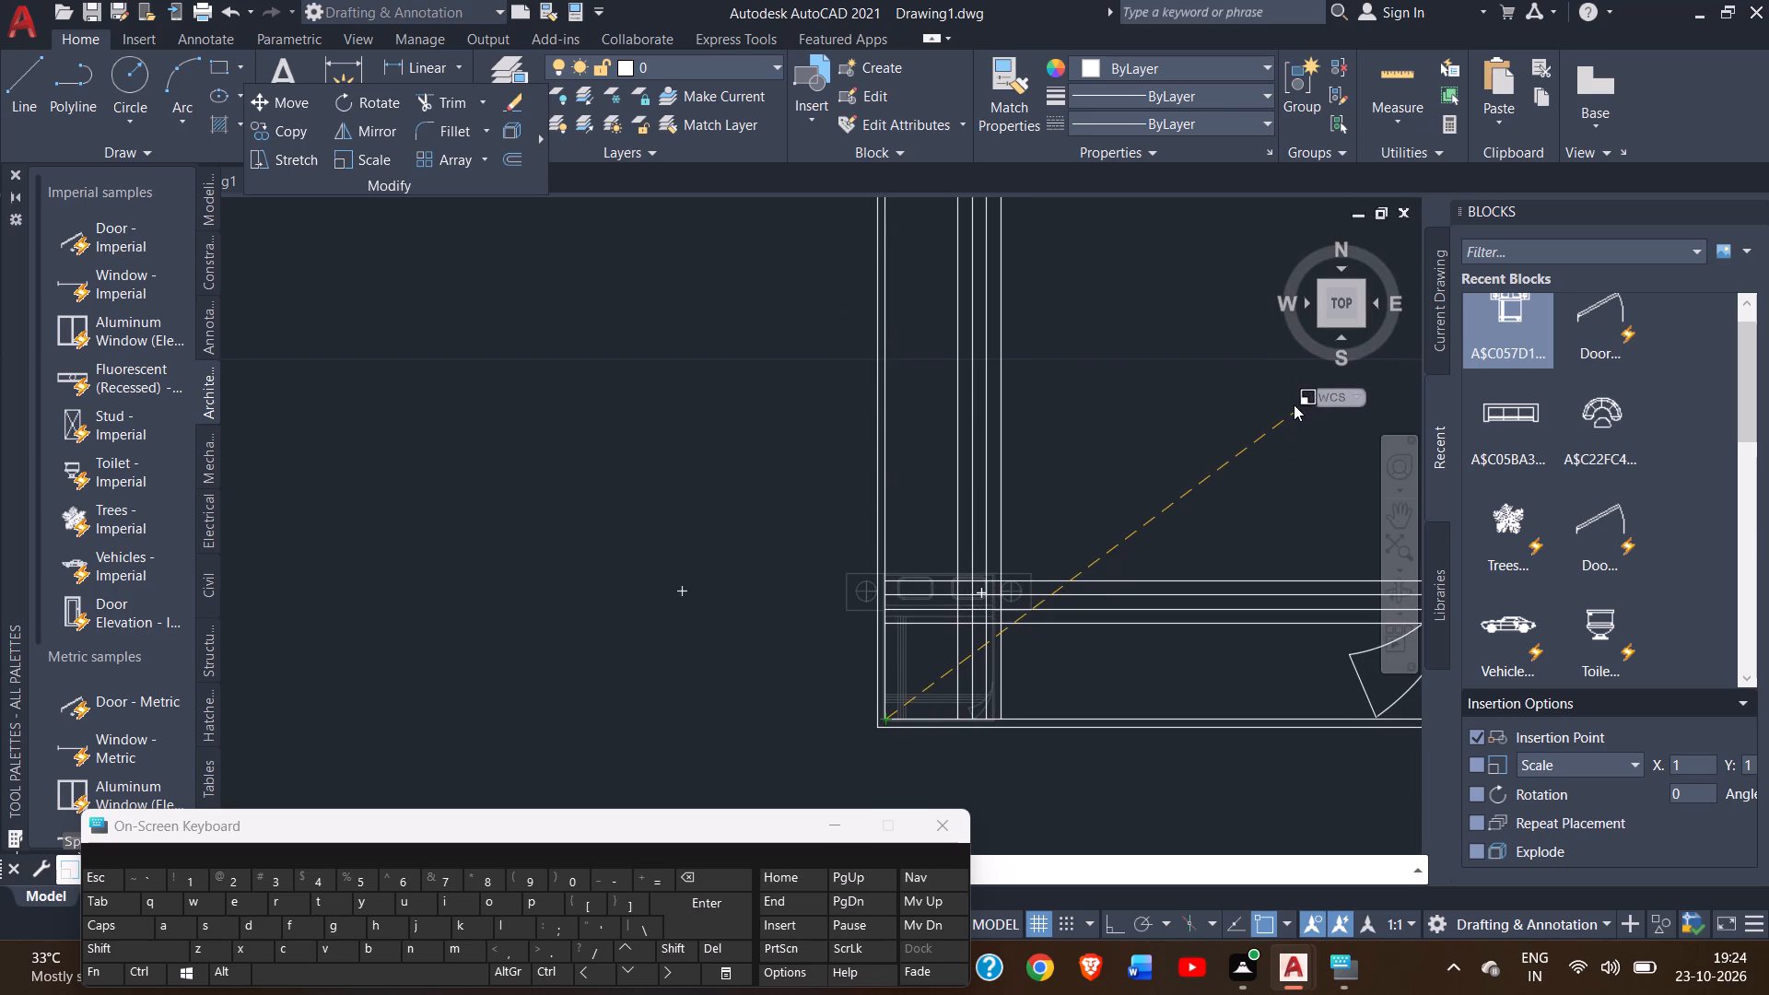
{"action": "left_click", "coordinate": [1390, 433]}
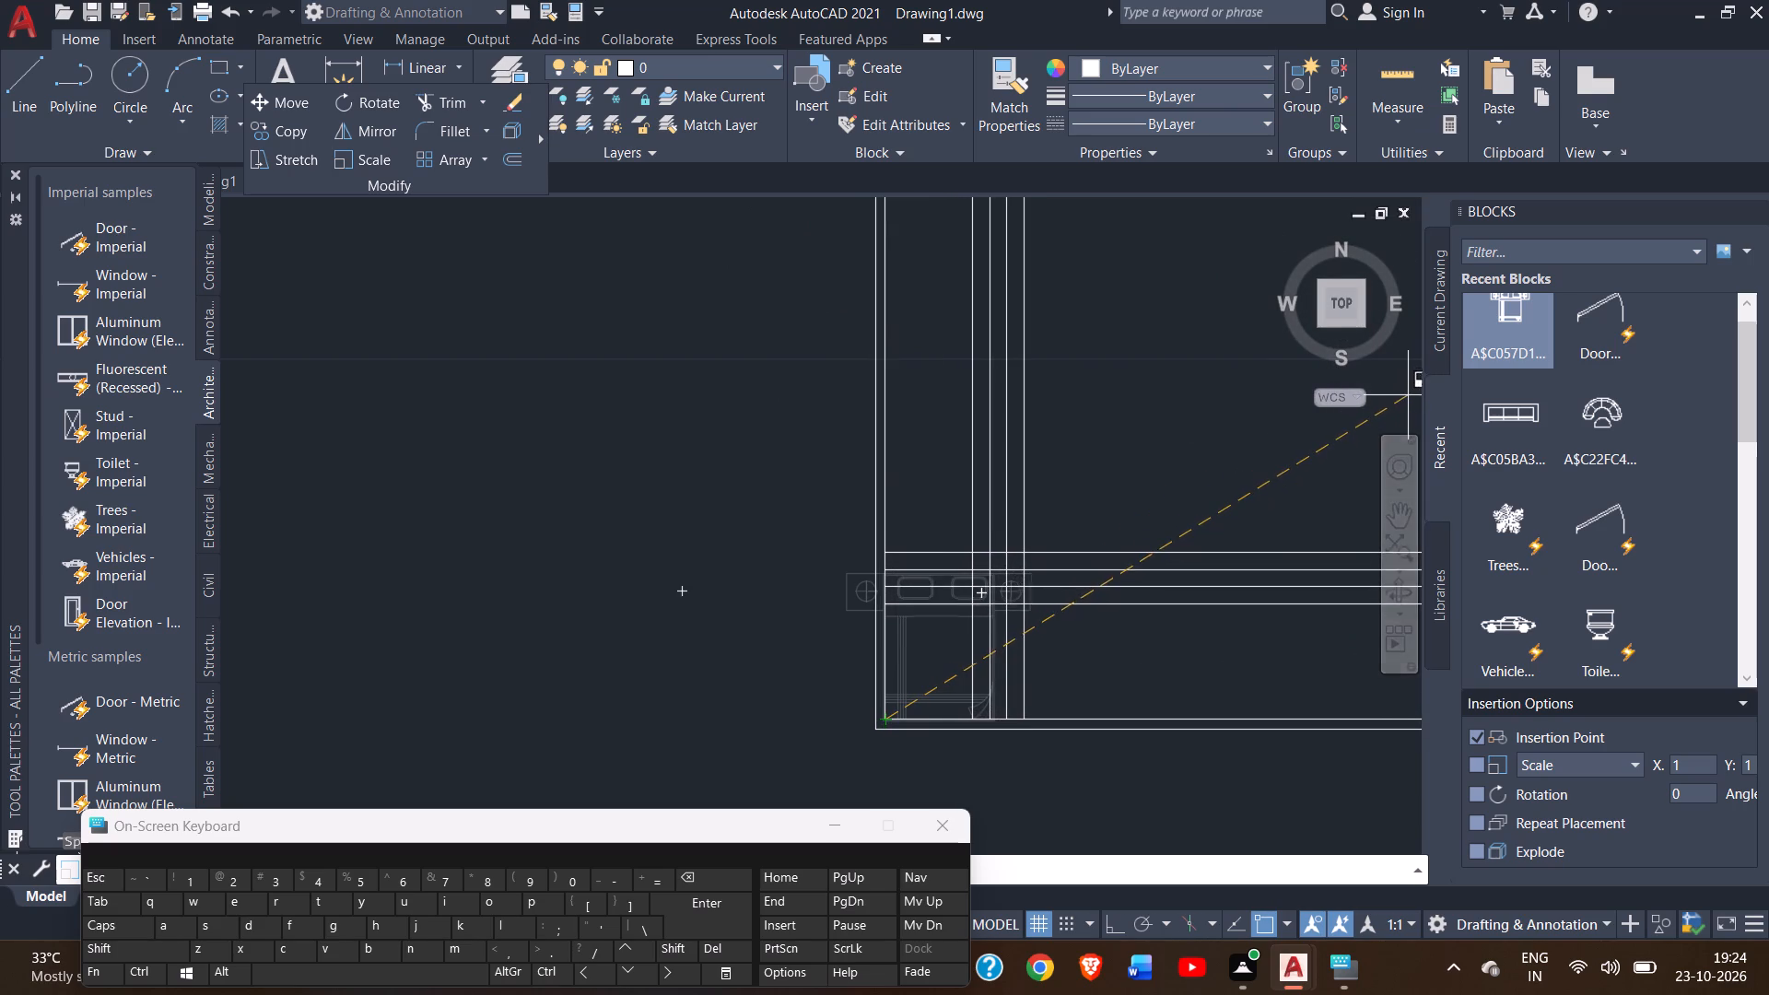
{"action": "left_click", "coordinate": [1402, 399]}
{"action": "scroll", "coordinate": [1256, 495], "scroll_direction": "down", "scroll_amount": 4, "text": "ctrl"}
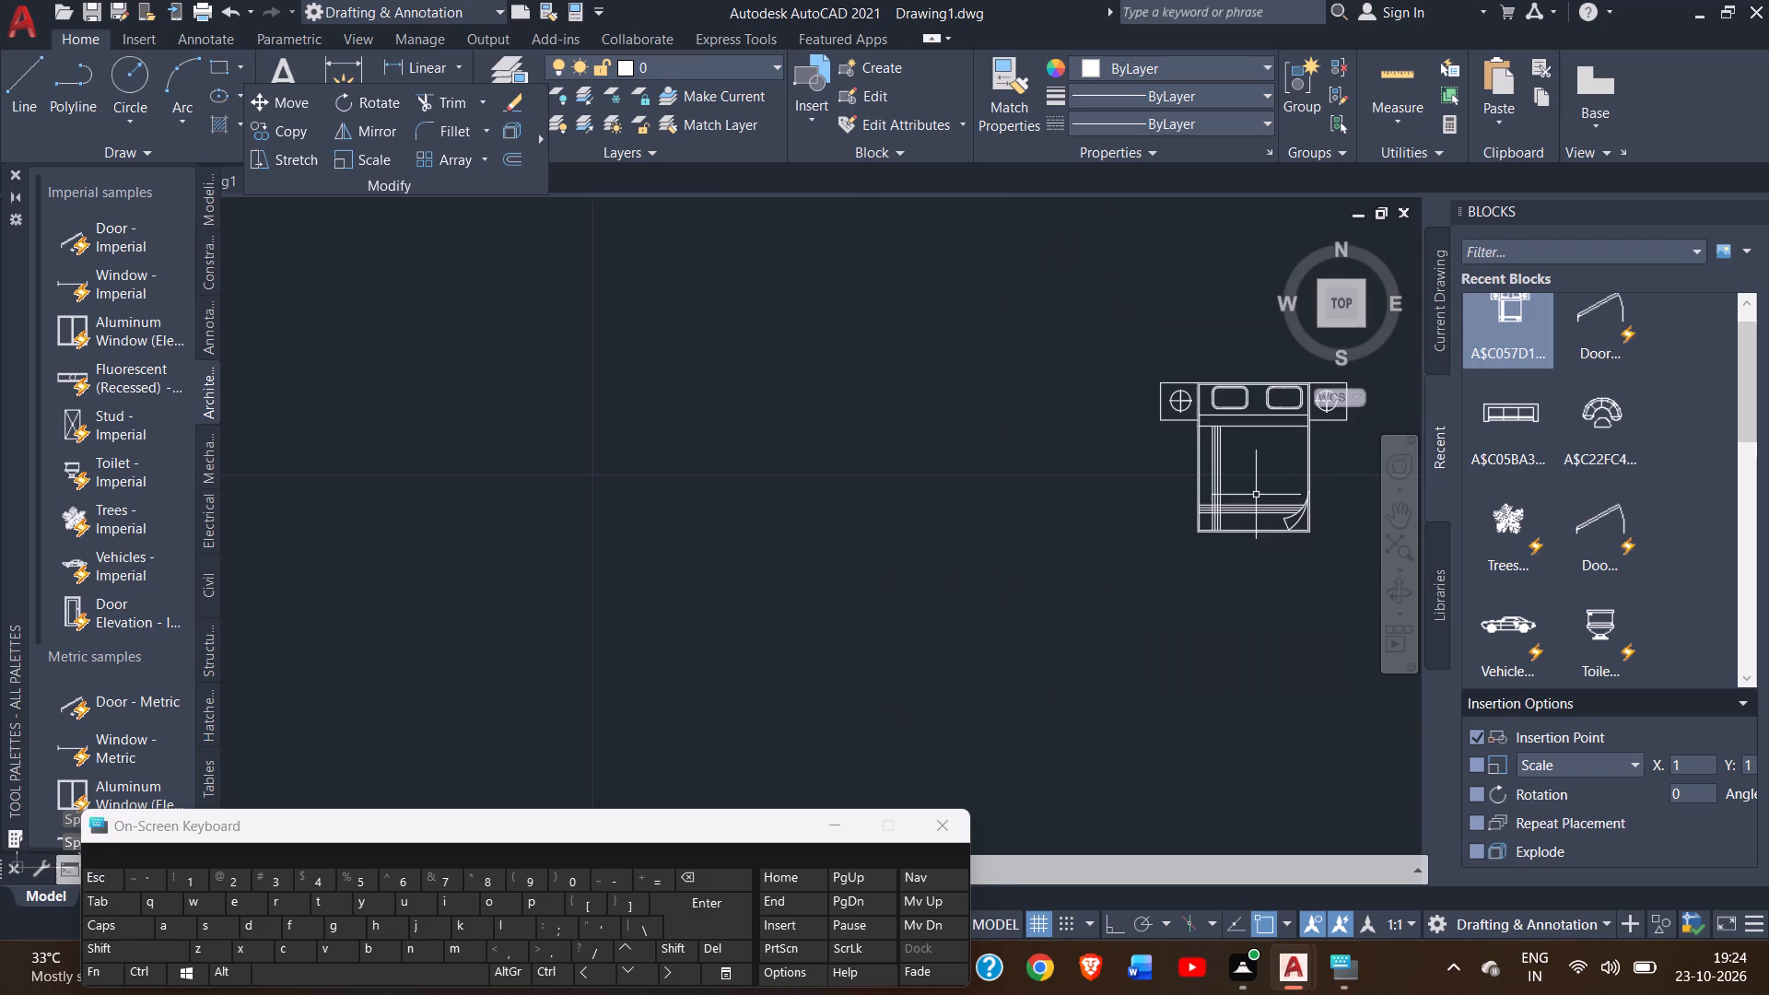
{"action": "scroll", "coordinate": [1256, 495], "scroll_direction": "down", "scroll_amount": 3, "text": "ctrl"}
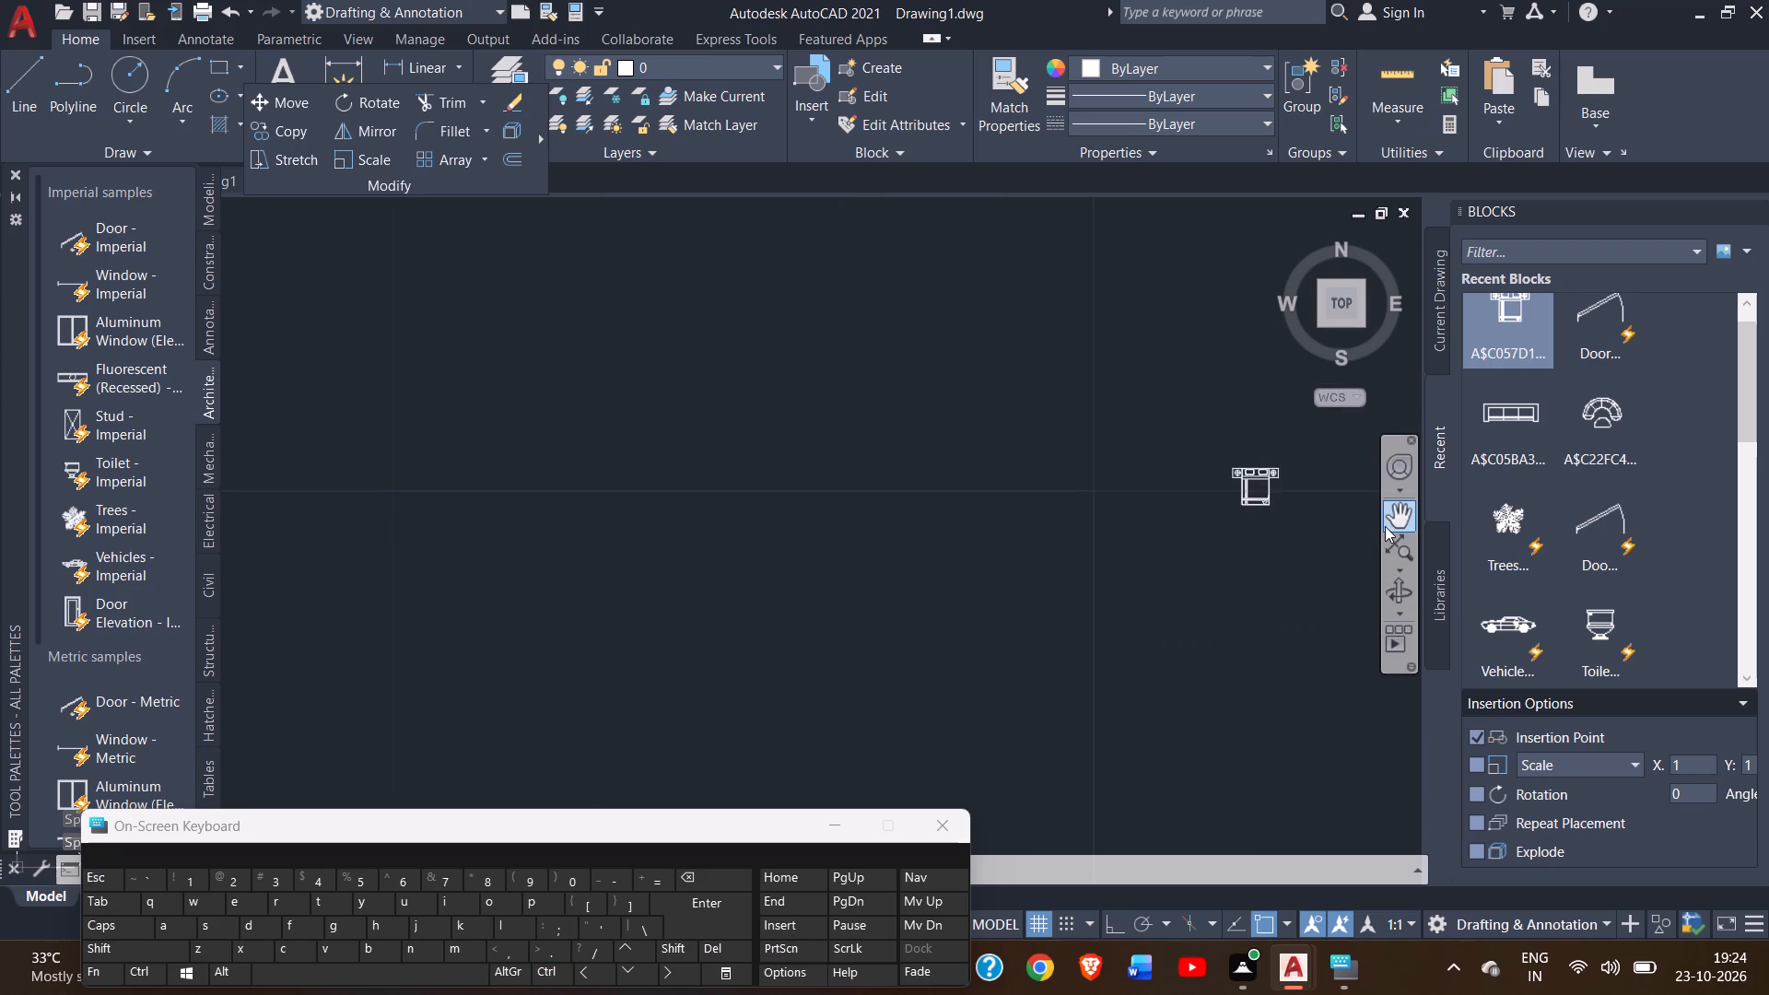
Scale up the double-bed block outside the plan again freehand, using the mattress's lower-left corner as the base point.
{"action": "left_click", "coordinate": [1385, 526]}
{"action": "left_click_drag", "start_coordinate": [1260, 508], "coordinate": [947, 599]}
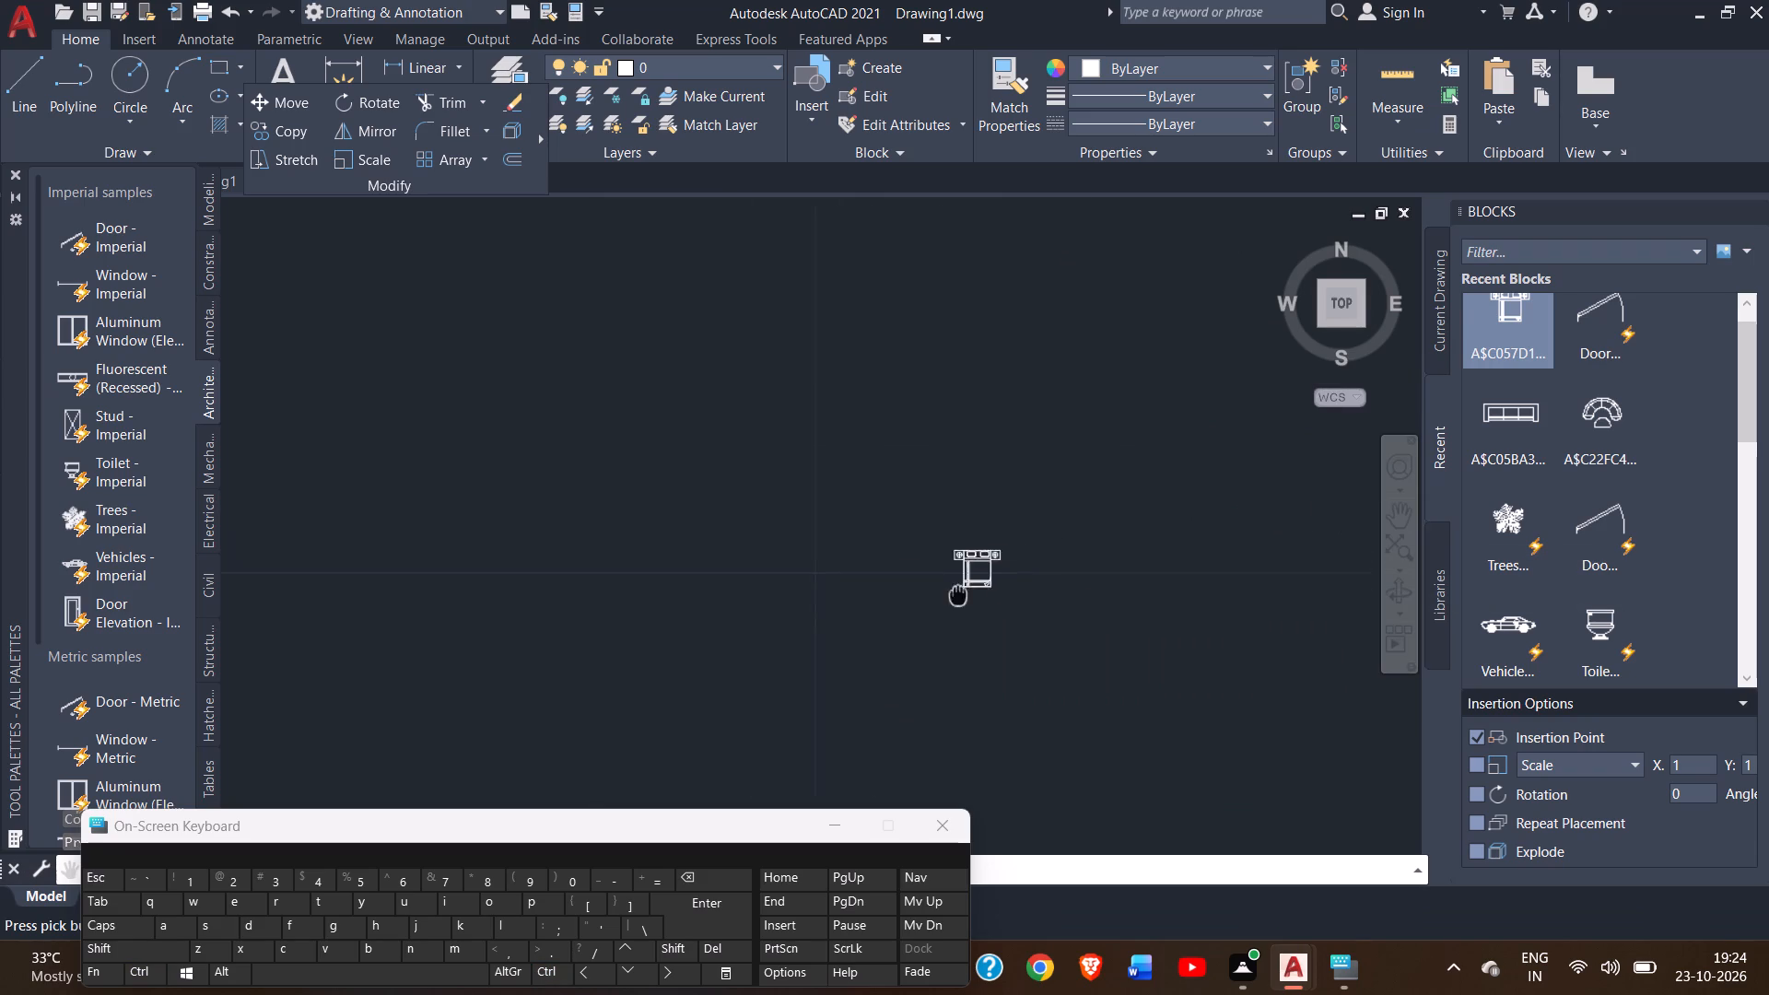
{"action": "left_click_drag", "start_coordinate": [947, 599], "coordinate": [654, 683]}
{"action": "right_click", "coordinate": [752, 568]}
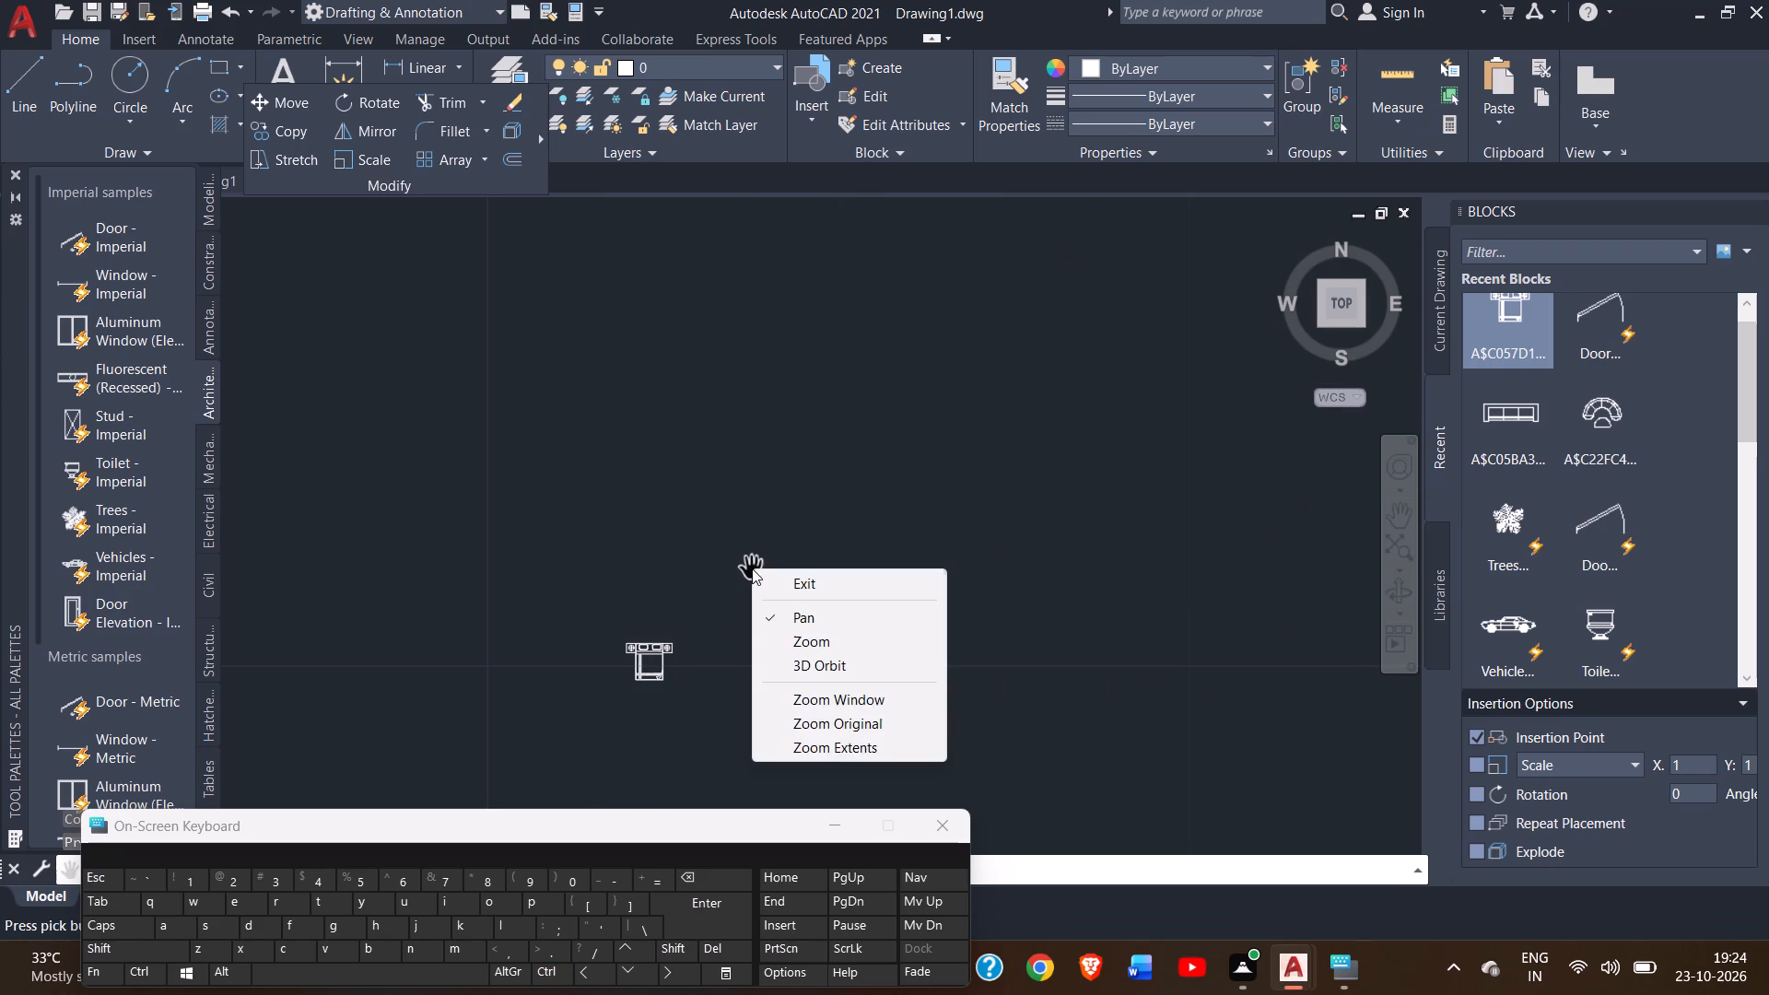
{"action": "left_click", "coordinate": [768, 585]}
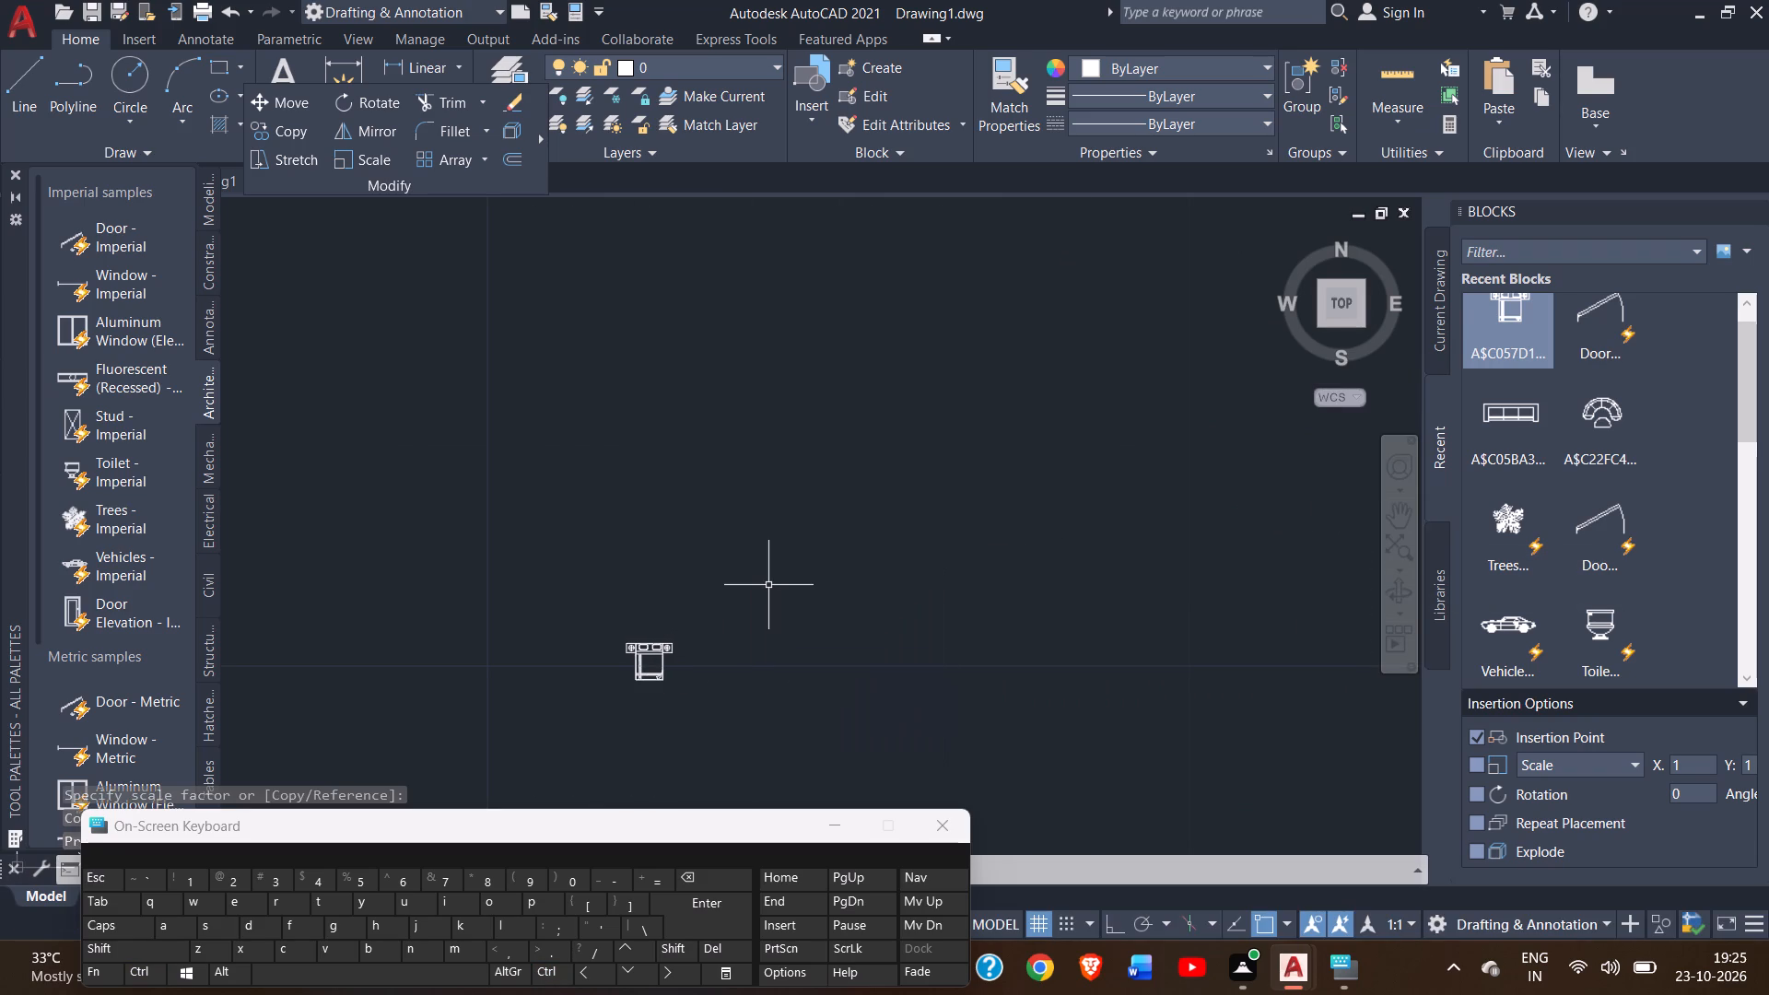
{"action": "left_click", "coordinate": [637, 646]}
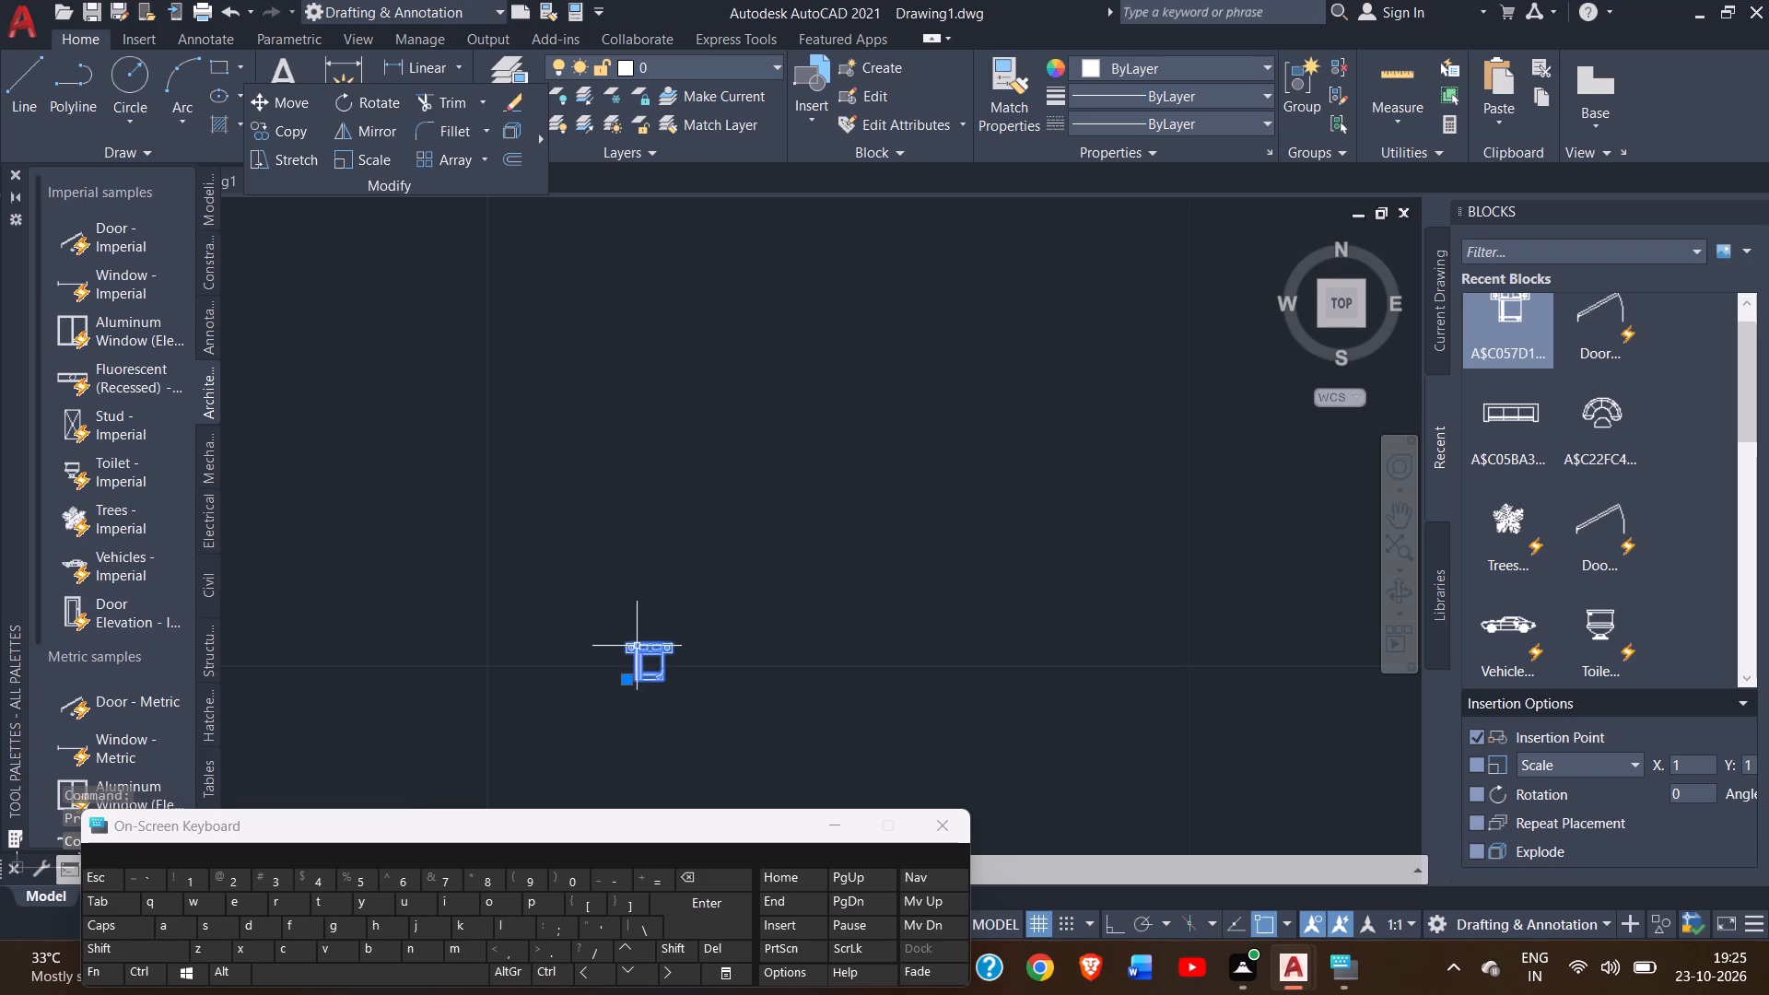
{"action": "left_click", "coordinate": [336, 168]}
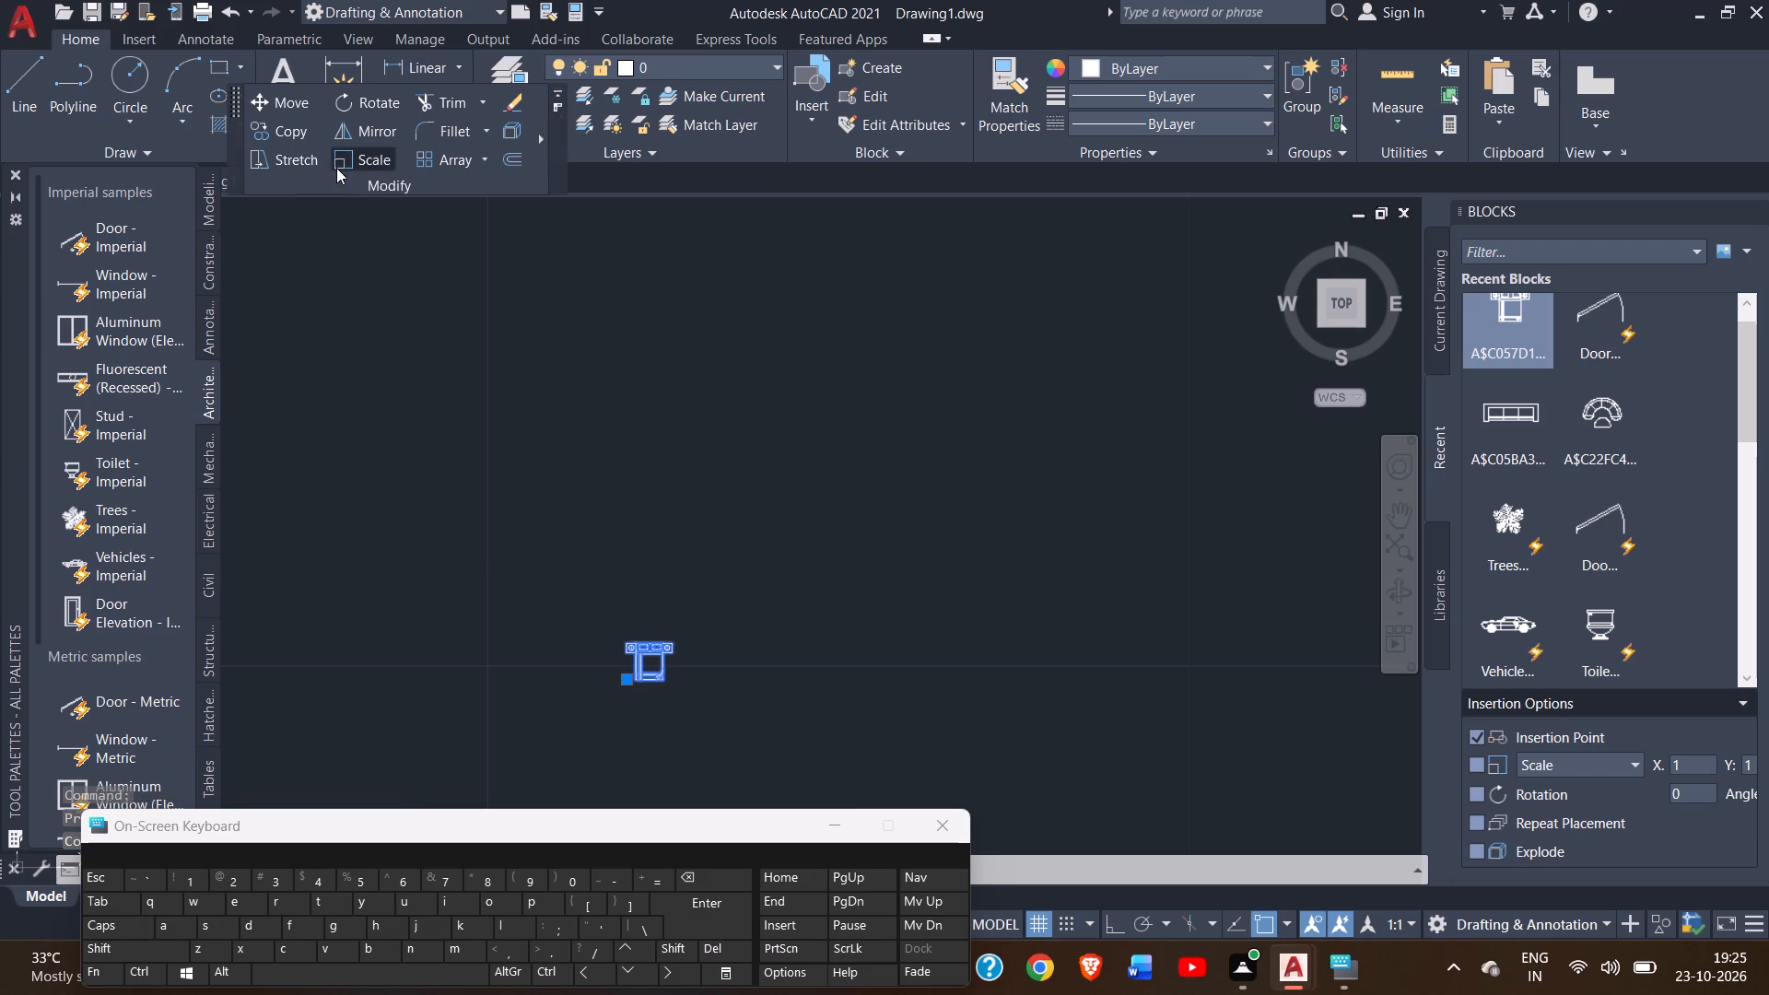
{"action": "left_click_drag", "start_coordinate": [634, 673], "coordinate": [897, 449]}
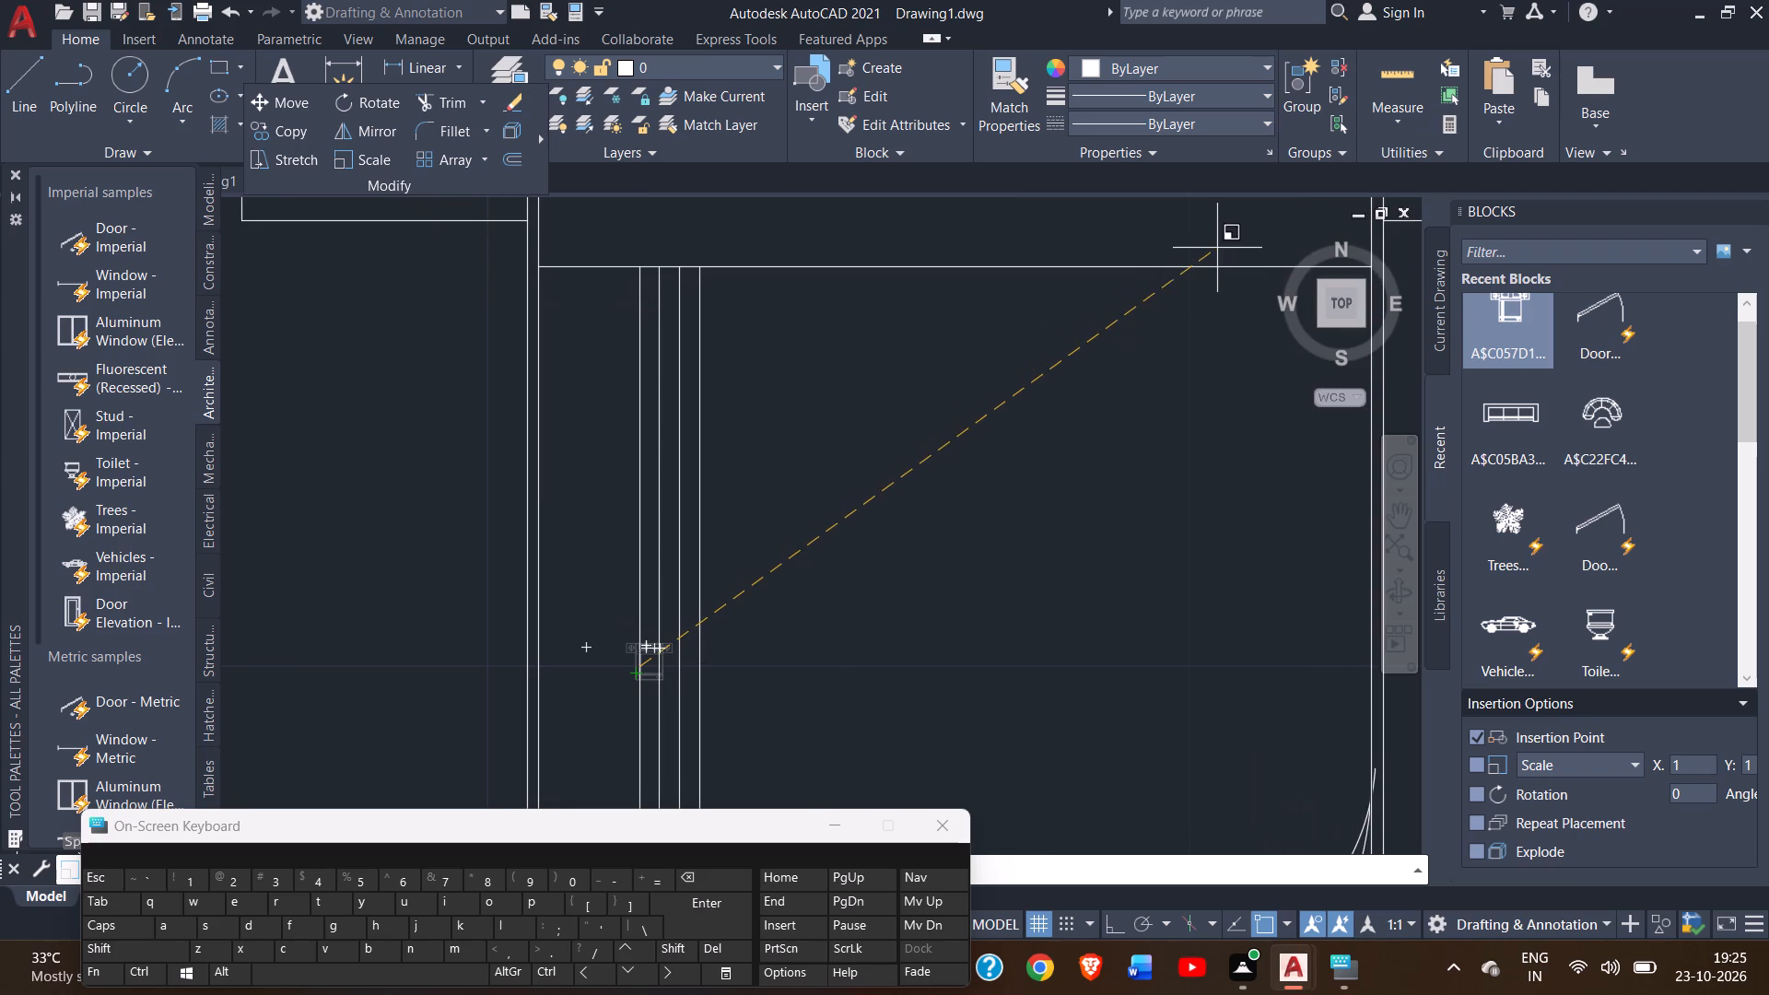
{"action": "left_click", "coordinate": [1246, 244]}
{"action": "scroll", "coordinate": [969, 344], "scroll_direction": "down", "scroll_amount": 3, "text": "ctrl"}
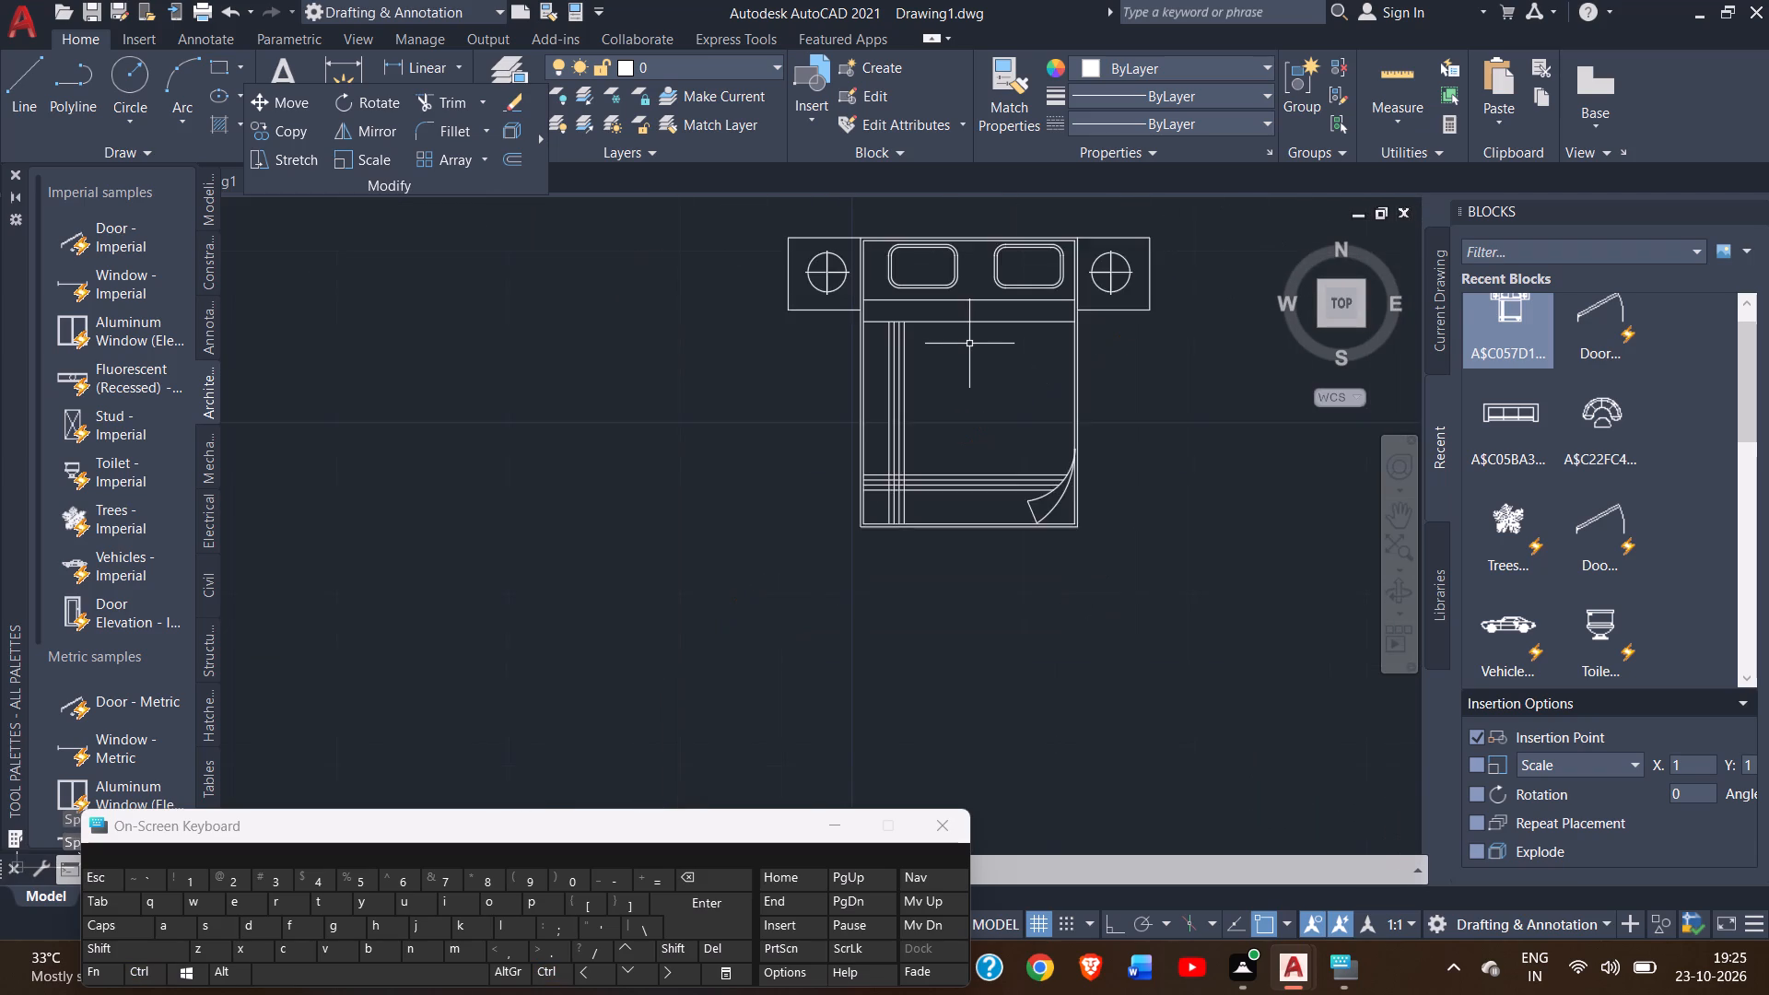
{"action": "scroll", "coordinate": [969, 344], "scroll_direction": "down", "scroll_amount": 5, "text": "ctrl"}
{"action": "scroll", "coordinate": [969, 344], "scroll_direction": "up", "scroll_amount": 1, "text": "ctrl"}
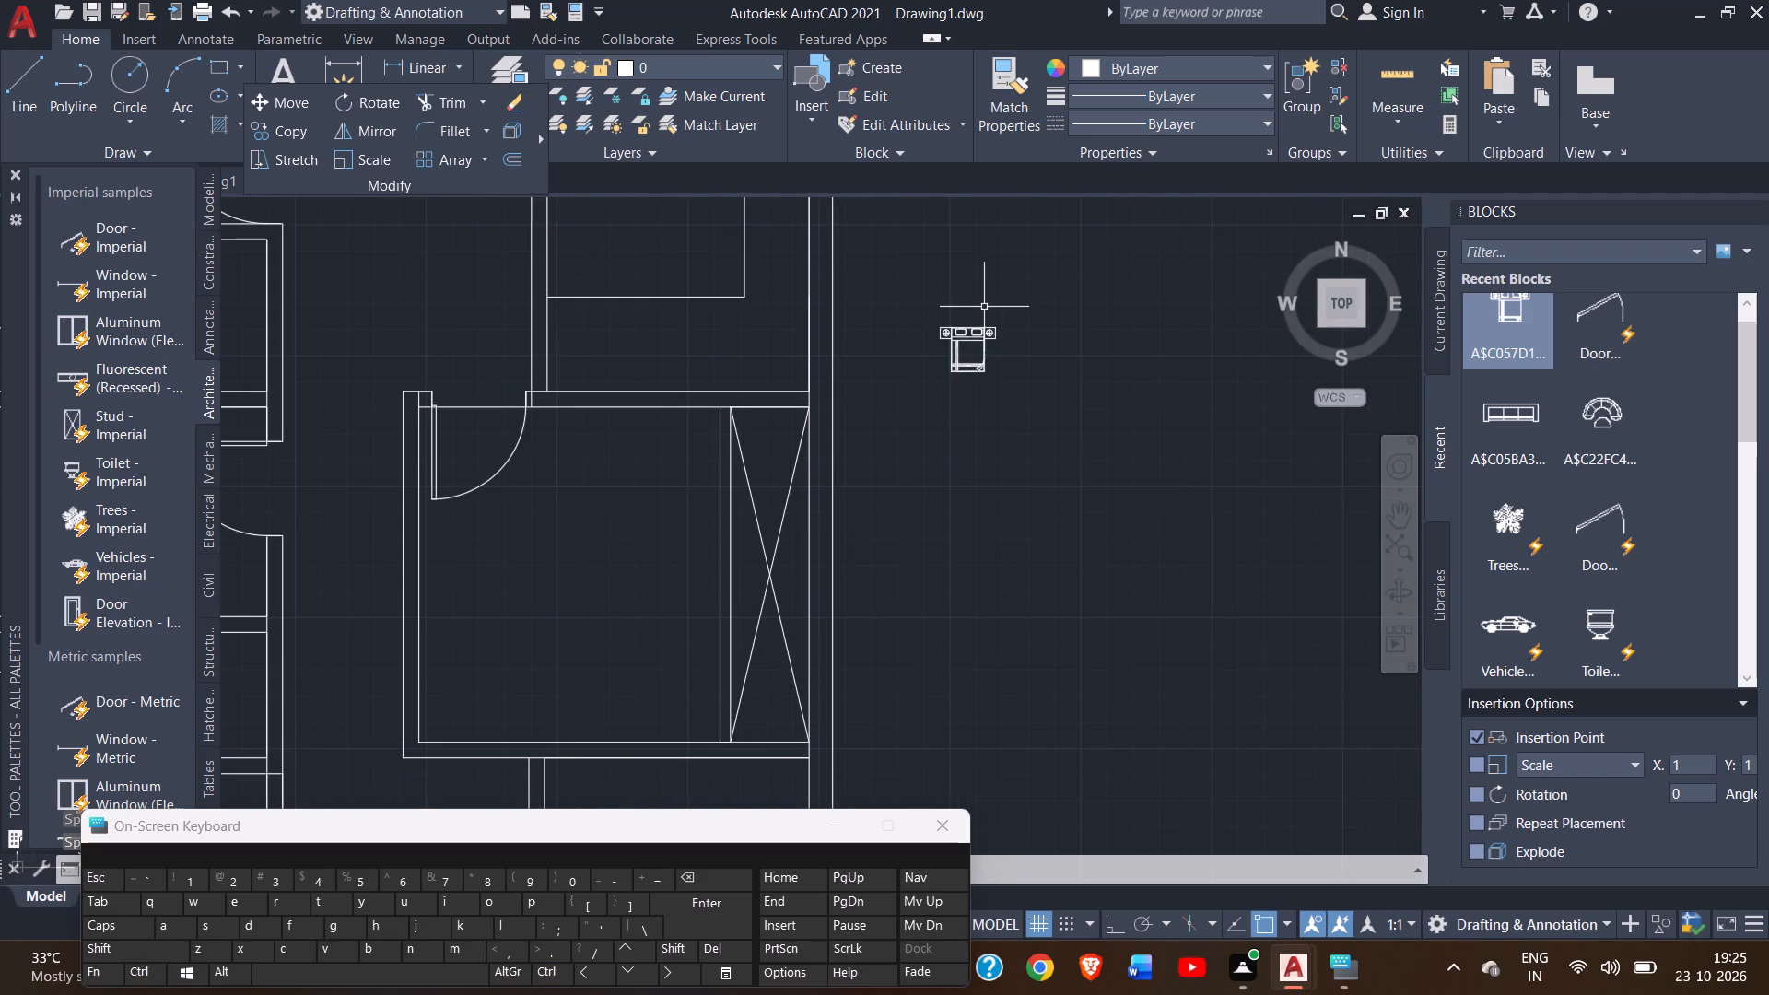
{"action": "scroll", "coordinate": [984, 307], "scroll_direction": "up", "scroll_amount": 4, "text": "ctrl"}
{"action": "scroll", "coordinate": [1061, 375], "scroll_direction": "down", "scroll_amount": 3, "text": "ctrl"}
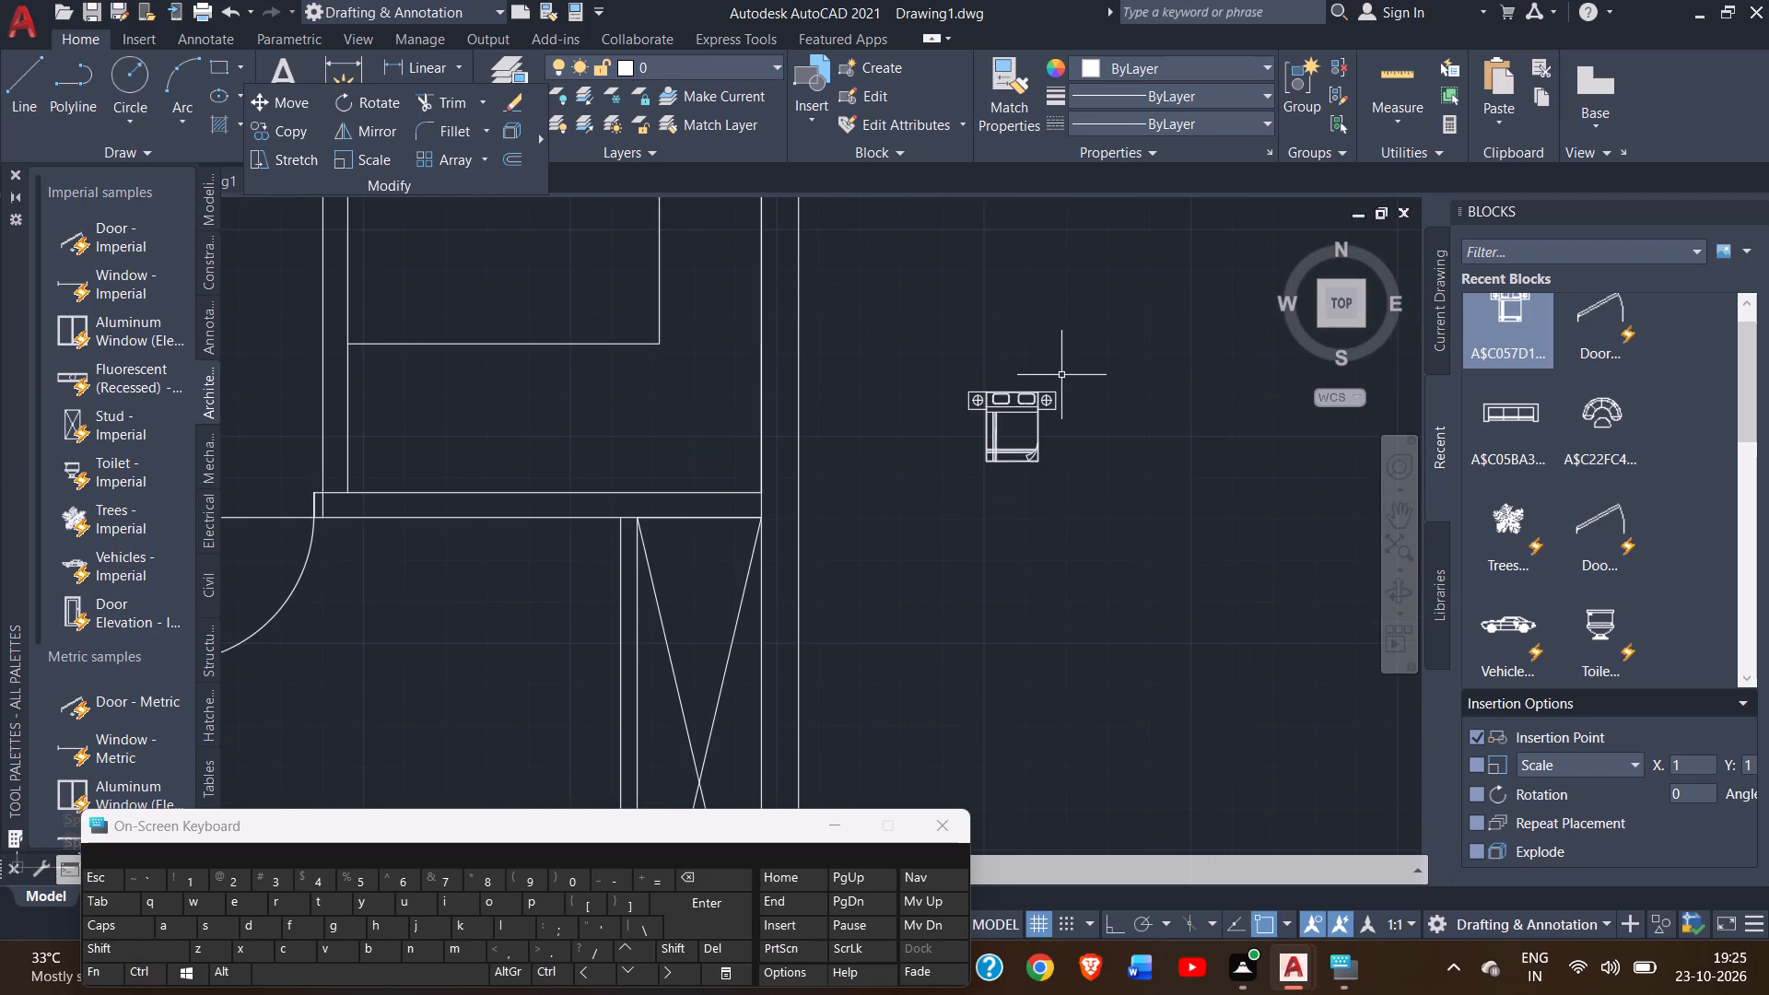
Enlarge the double-bed block further freehand, scaling from a base point near the mattress's lower-left corner.
{"action": "left_click", "coordinate": [1389, 506]}
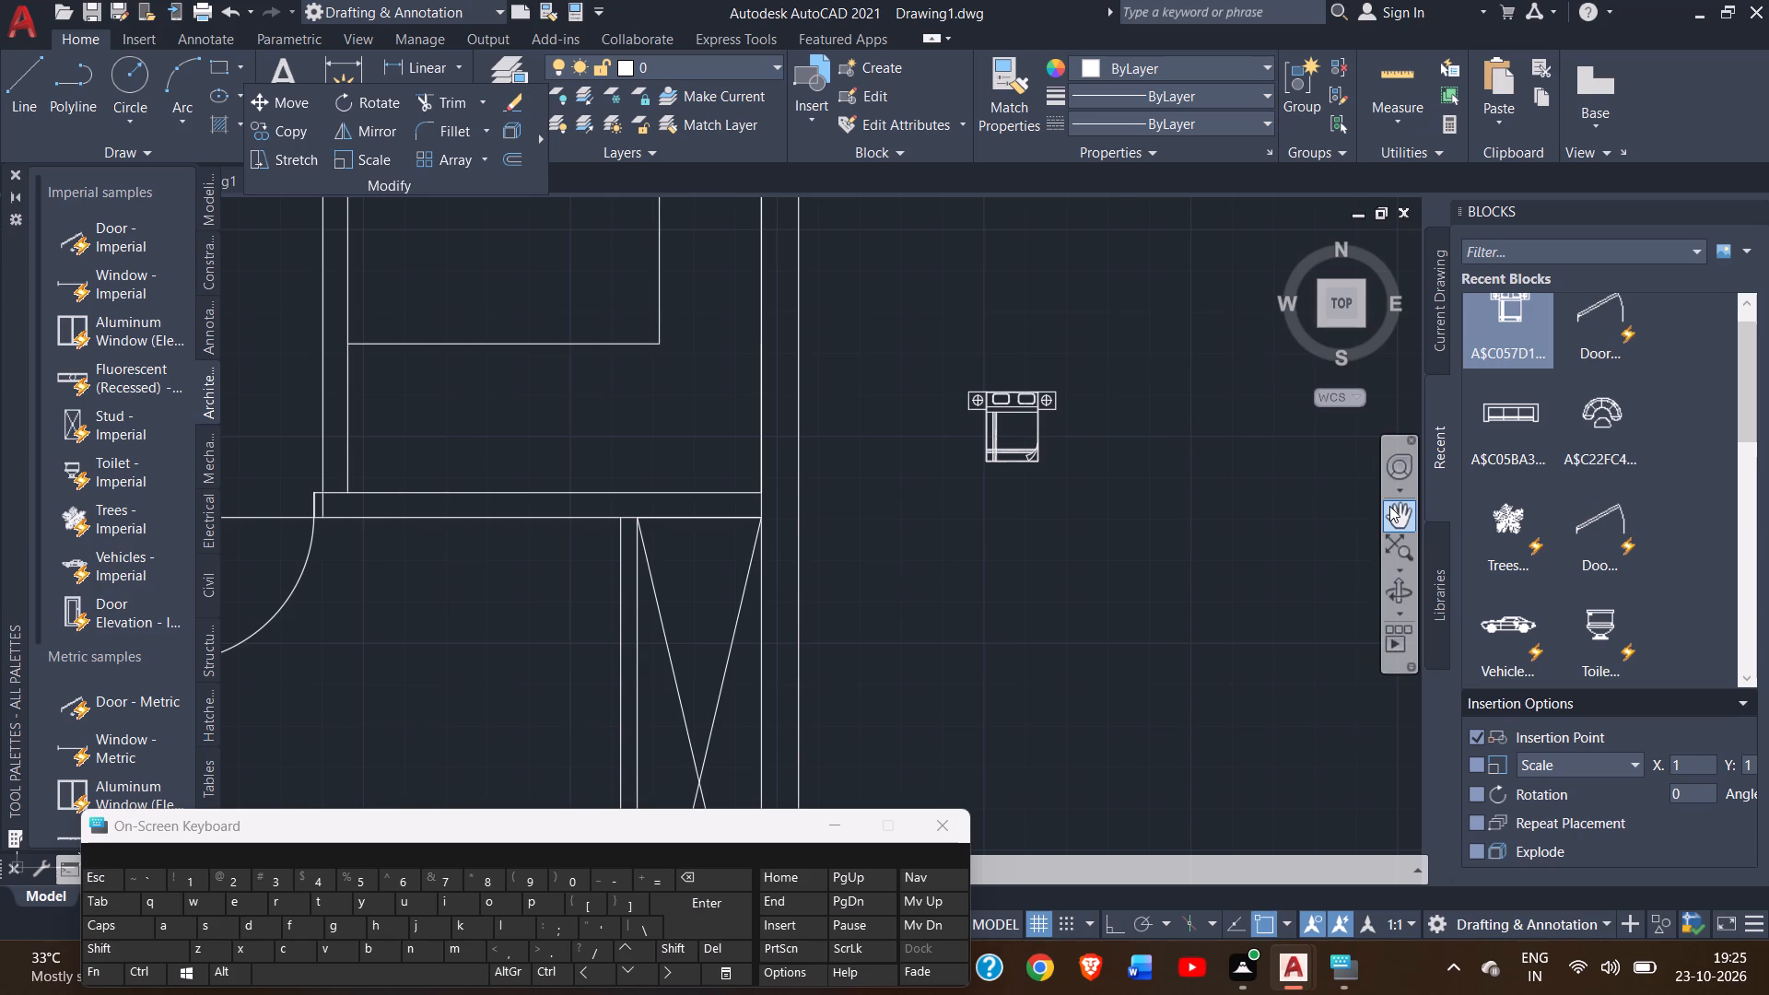
{"action": "left_click_drag", "start_coordinate": [1205, 487], "coordinate": [673, 645]}
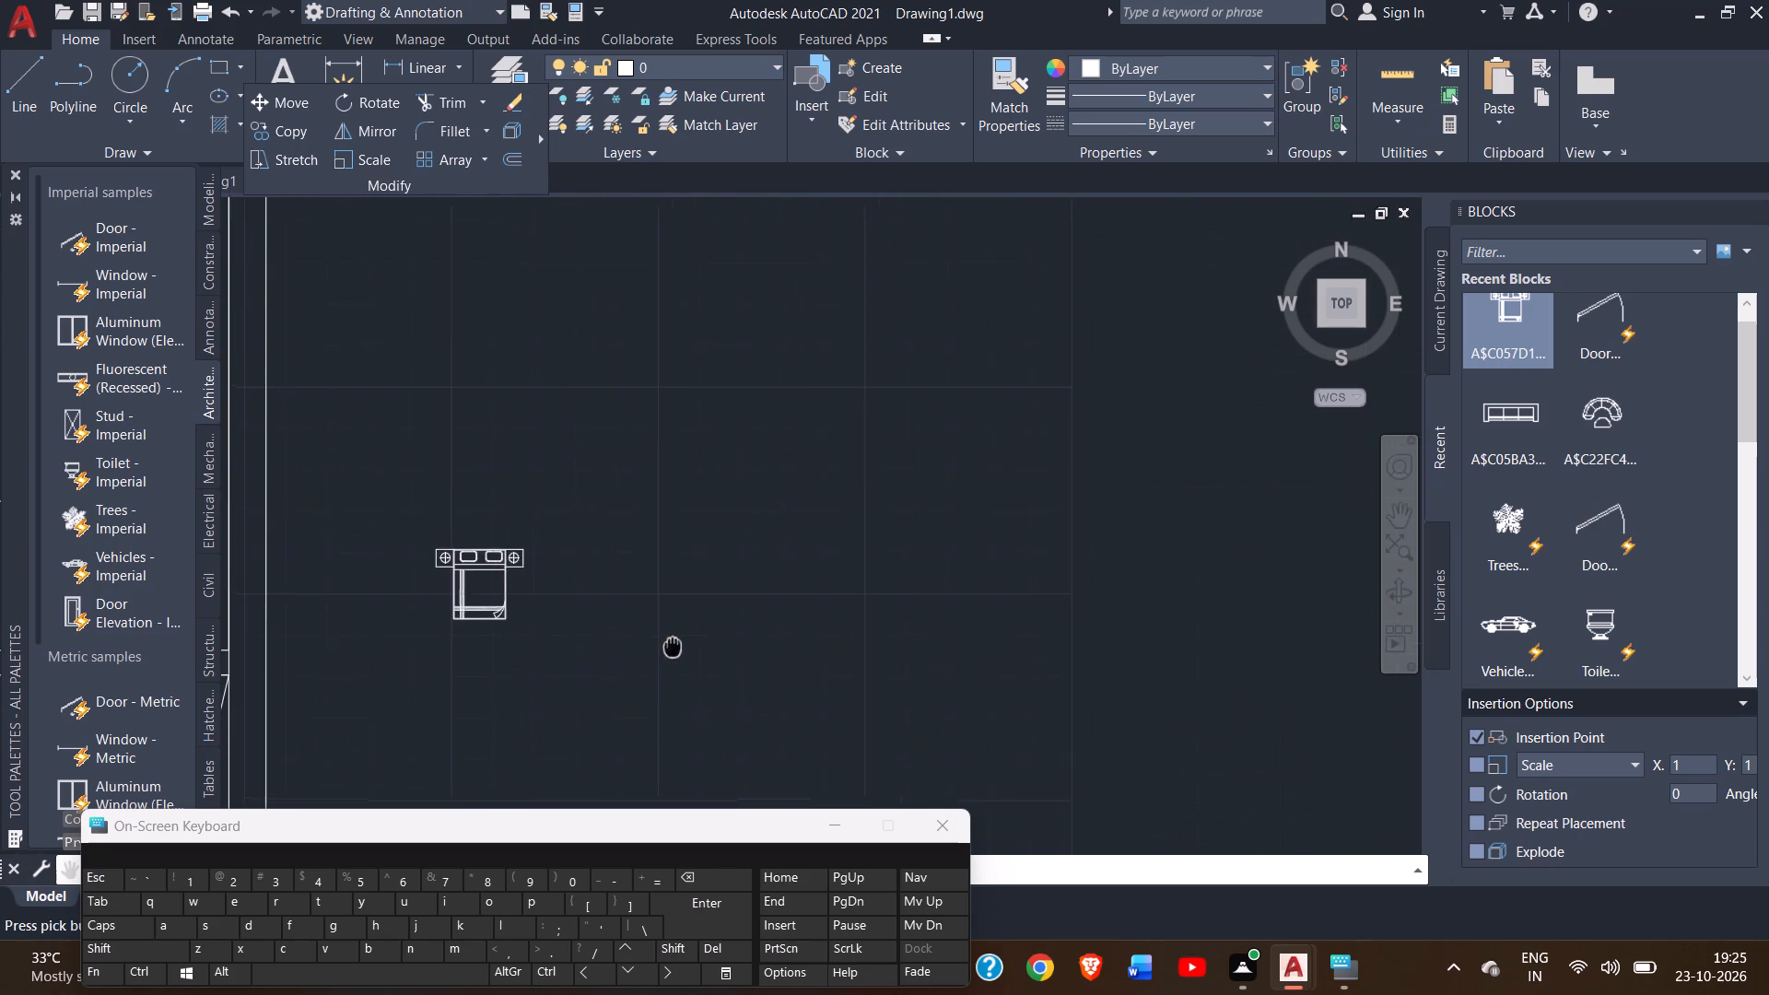
{"action": "left_click_drag", "start_coordinate": [673, 645], "coordinate": [522, 696]}
{"action": "right_click", "coordinate": [555, 642]}
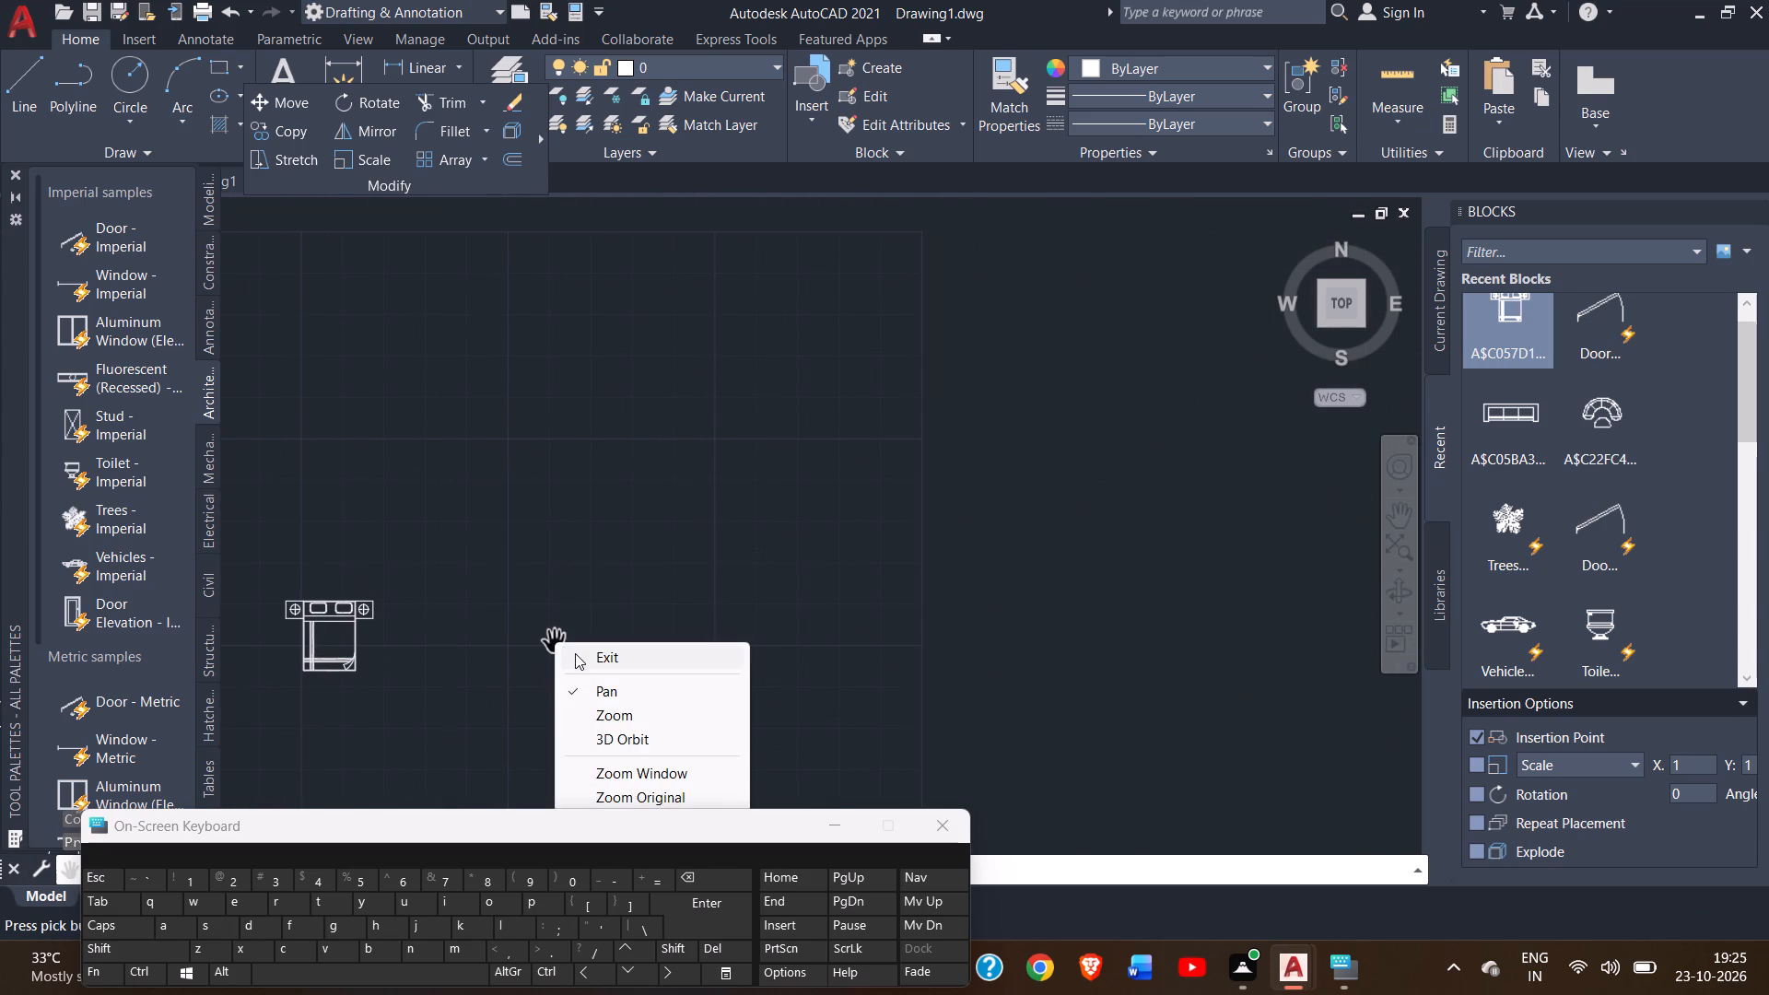
{"action": "left_click", "coordinate": [576, 653]}
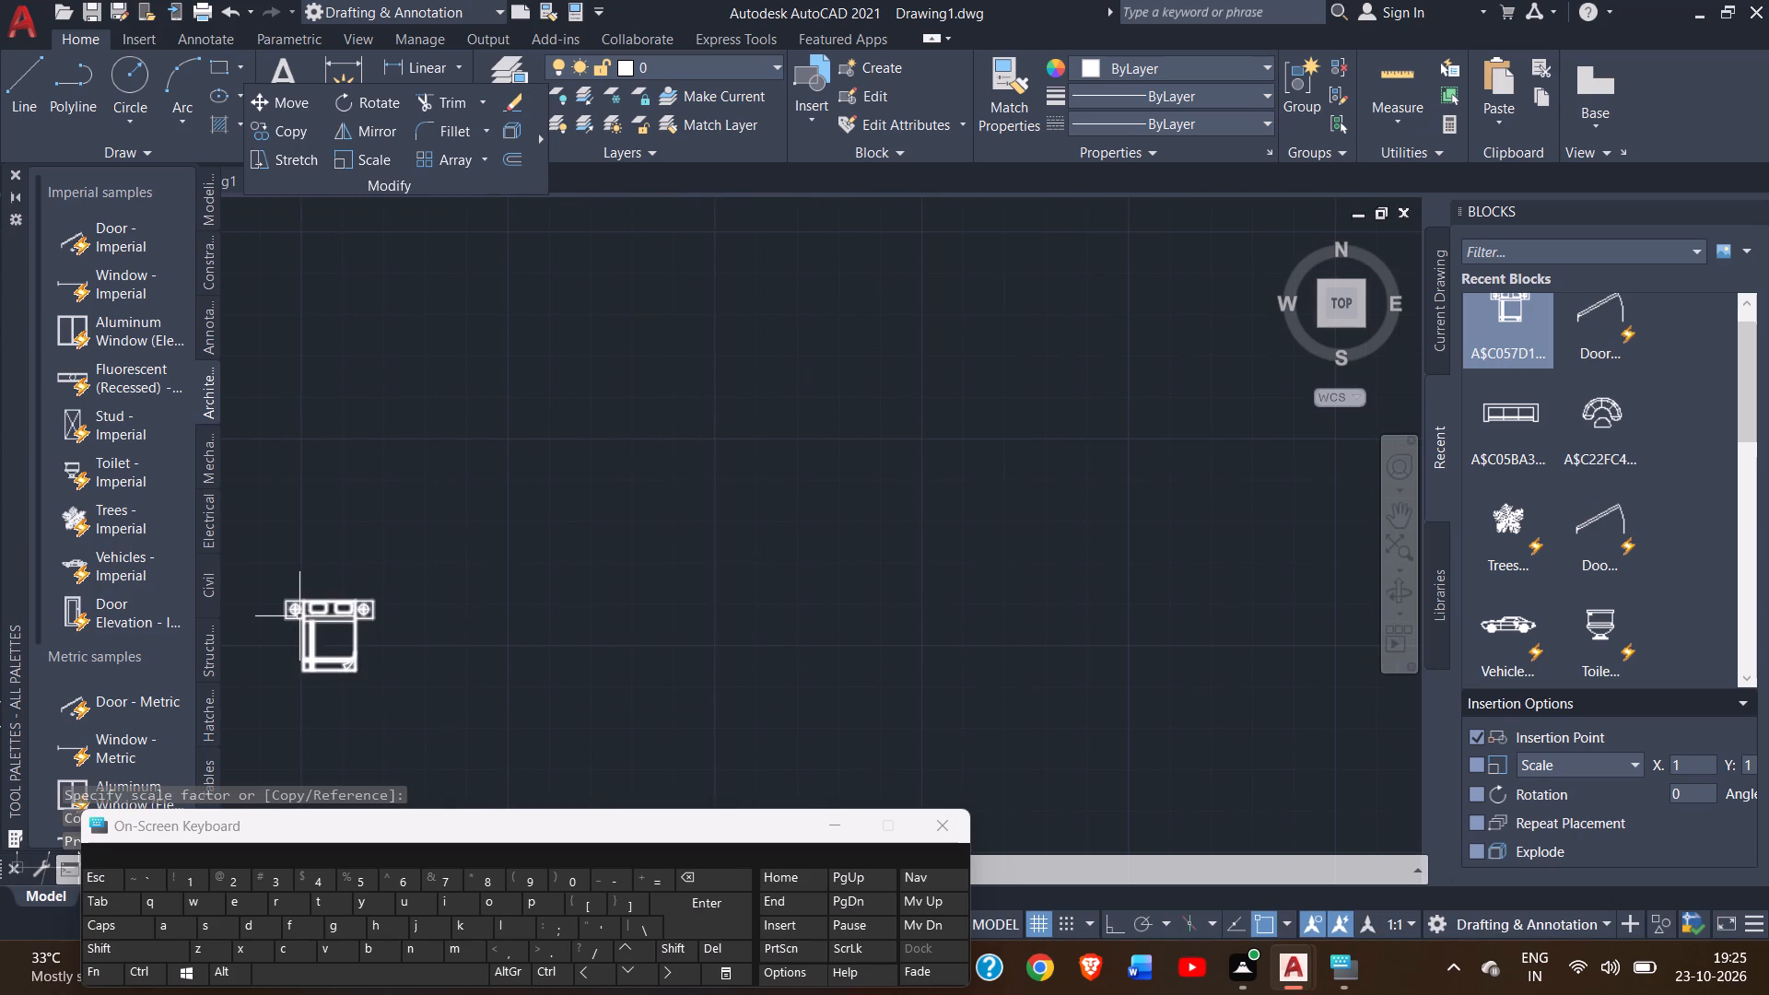
{"action": "left_click", "coordinate": [299, 616]}
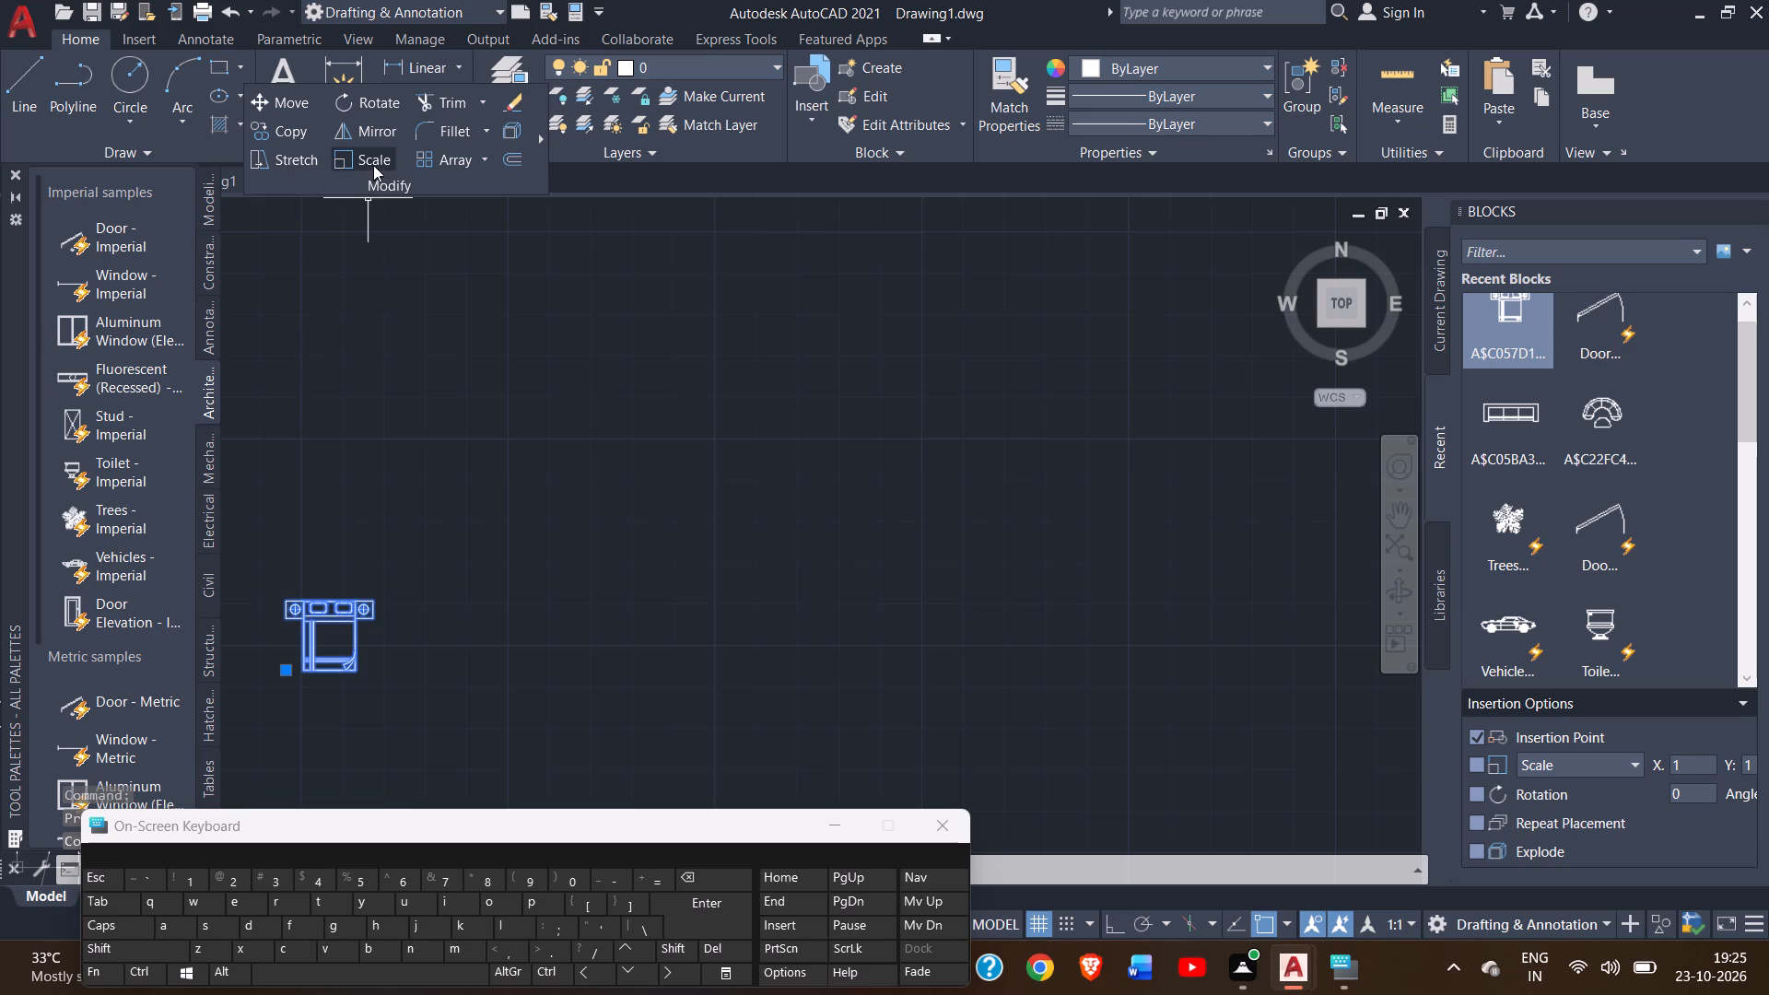
{"action": "left_click", "coordinate": [373, 163]}
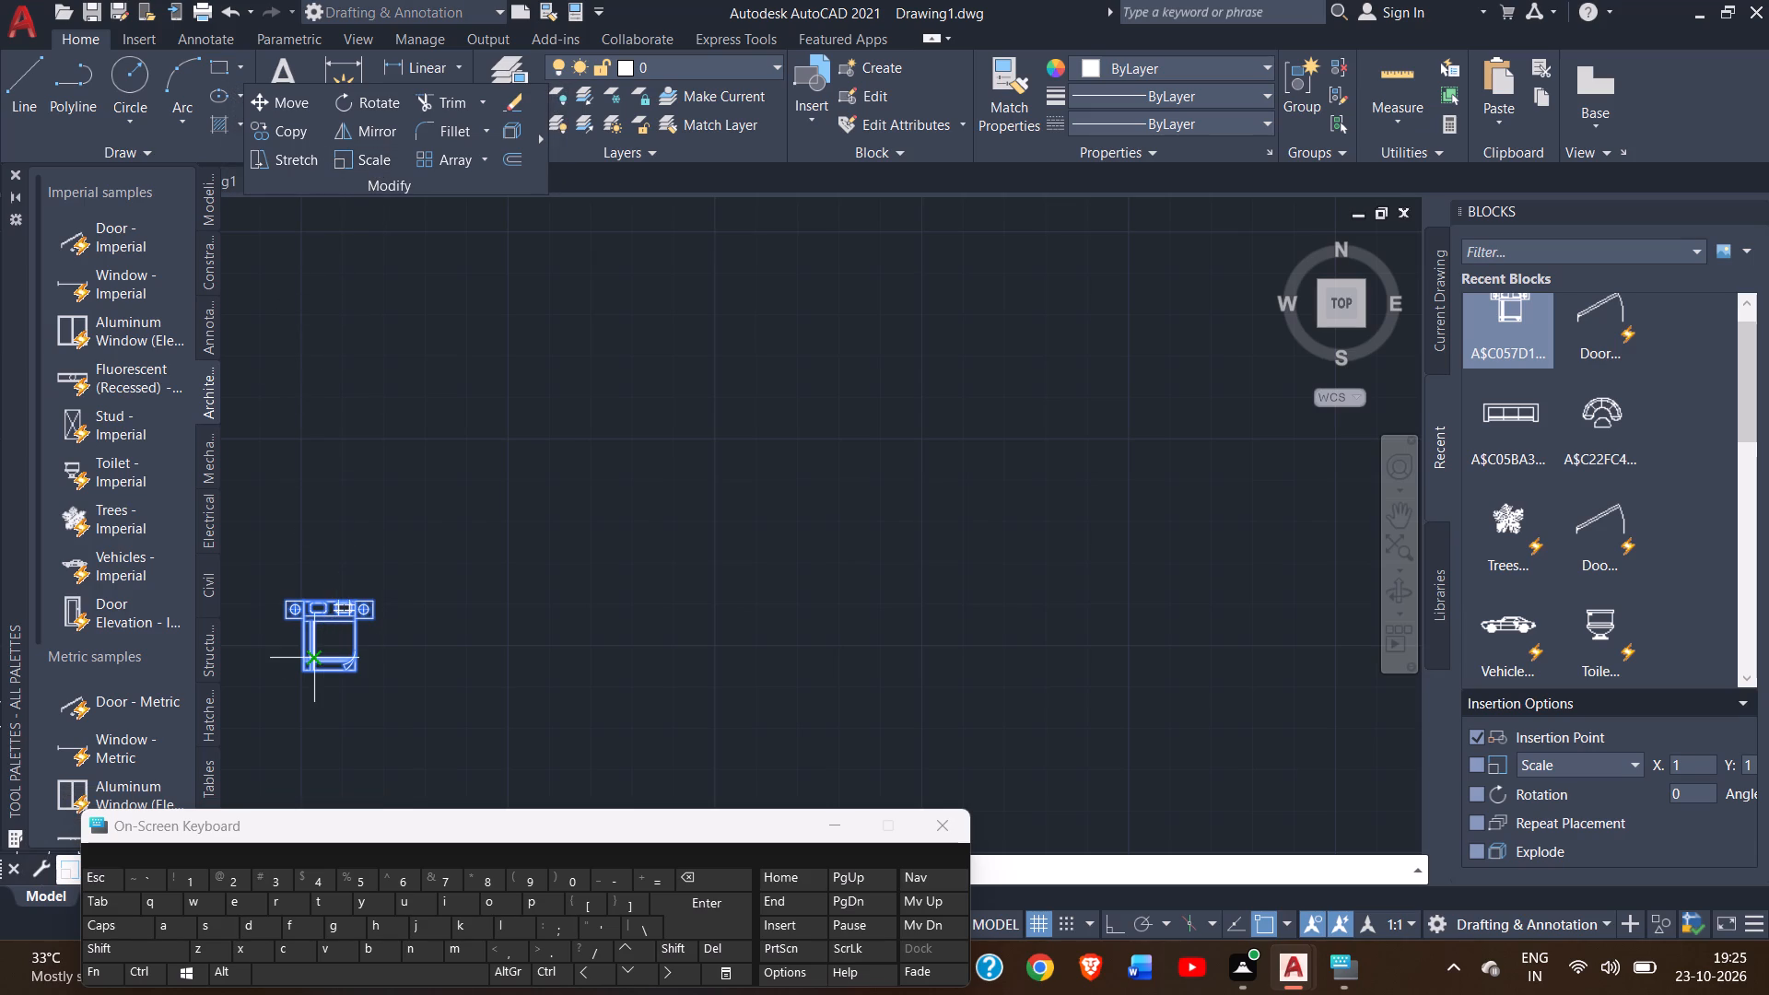
{"action": "left_click_drag", "start_coordinate": [319, 661], "coordinate": [649, 503]}
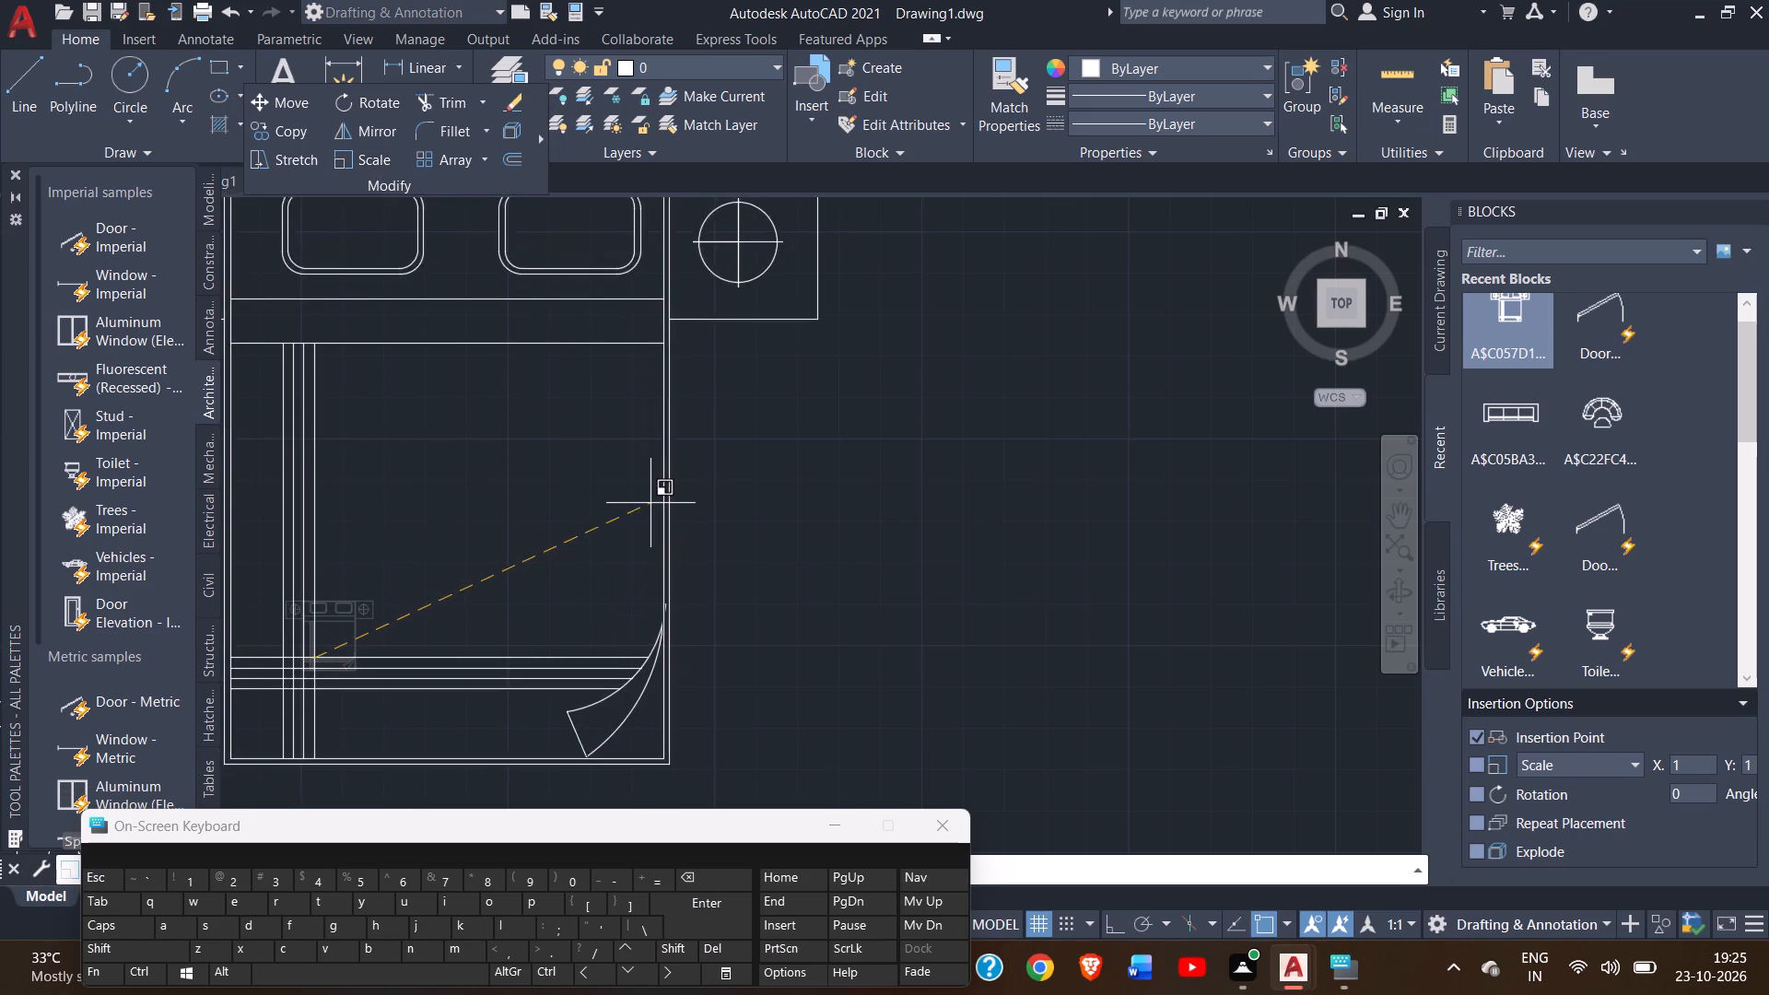
{"action": "left_click_drag", "start_coordinate": [649, 503], "coordinate": [597, 515]}
{"action": "left_click", "coordinate": [597, 515]}
{"action": "scroll", "coordinate": [597, 515], "scroll_direction": "down", "scroll_amount": 2, "text": "ctrl"}
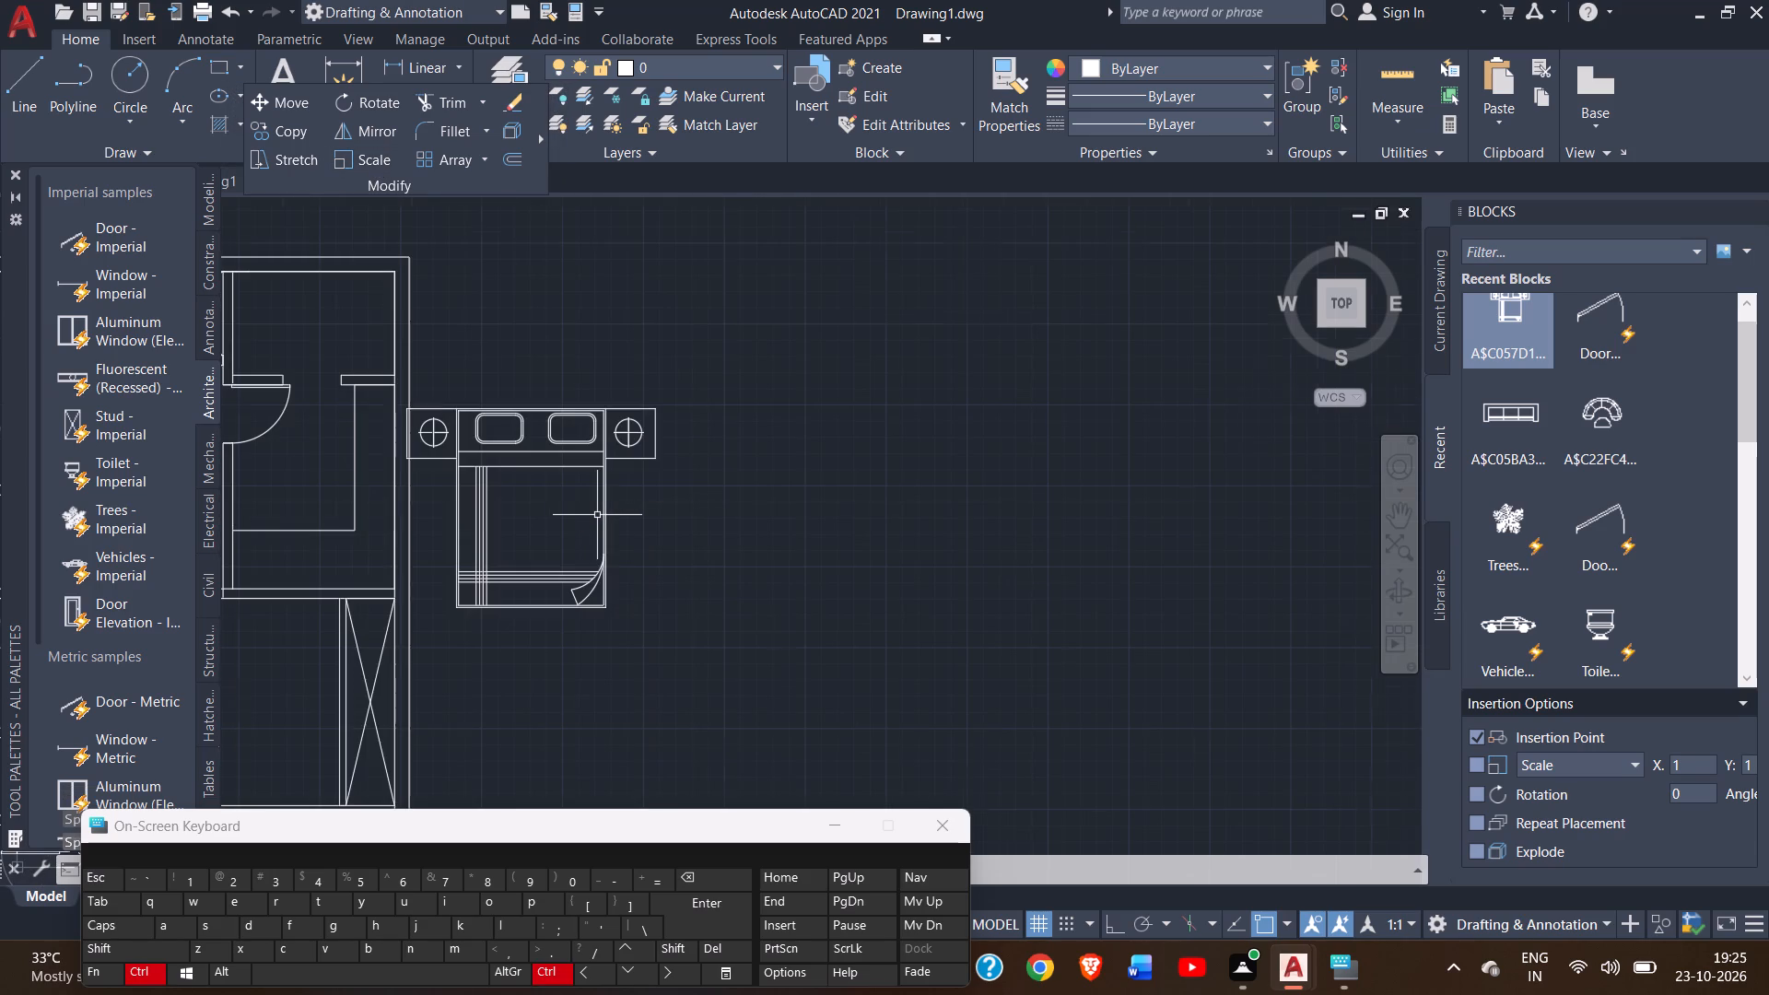
{"action": "scroll", "coordinate": [597, 515], "scroll_direction": "down", "scroll_amount": 2, "text": "ctrl"}
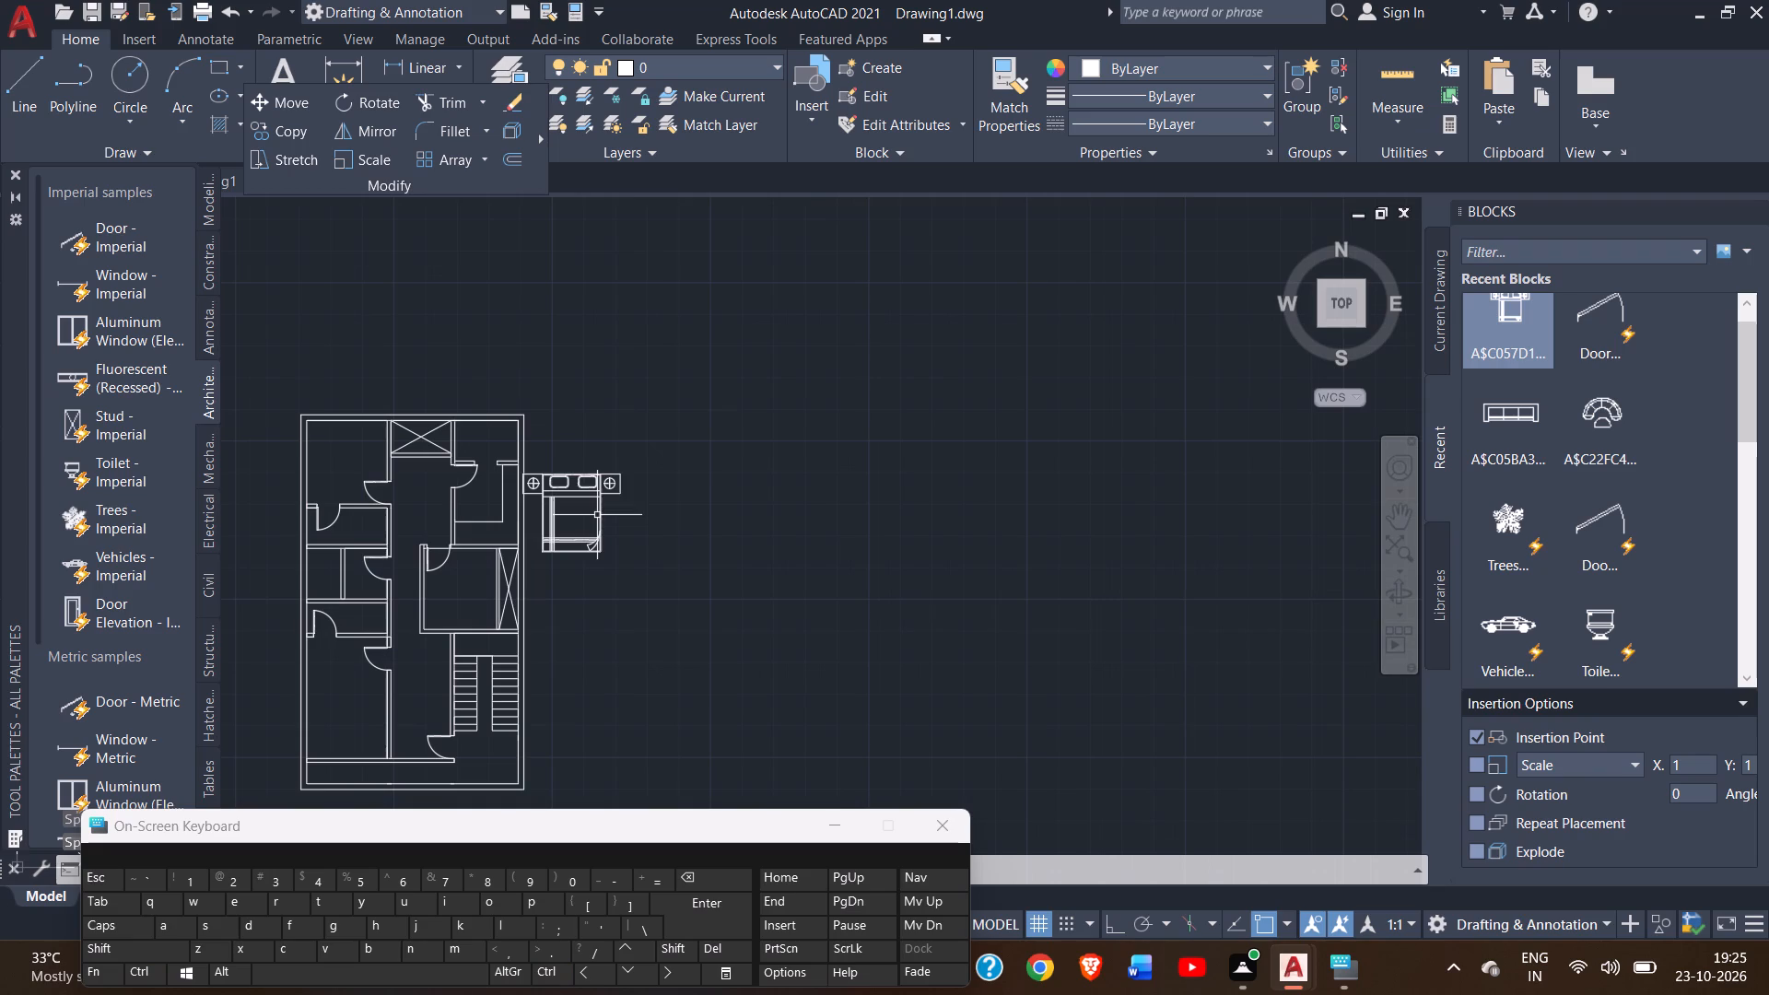
Scale the oversized double-bed block down freehand to under half its size, using the mattress's lower-left corner as the base point.
{"action": "left_click", "coordinate": [598, 477]}
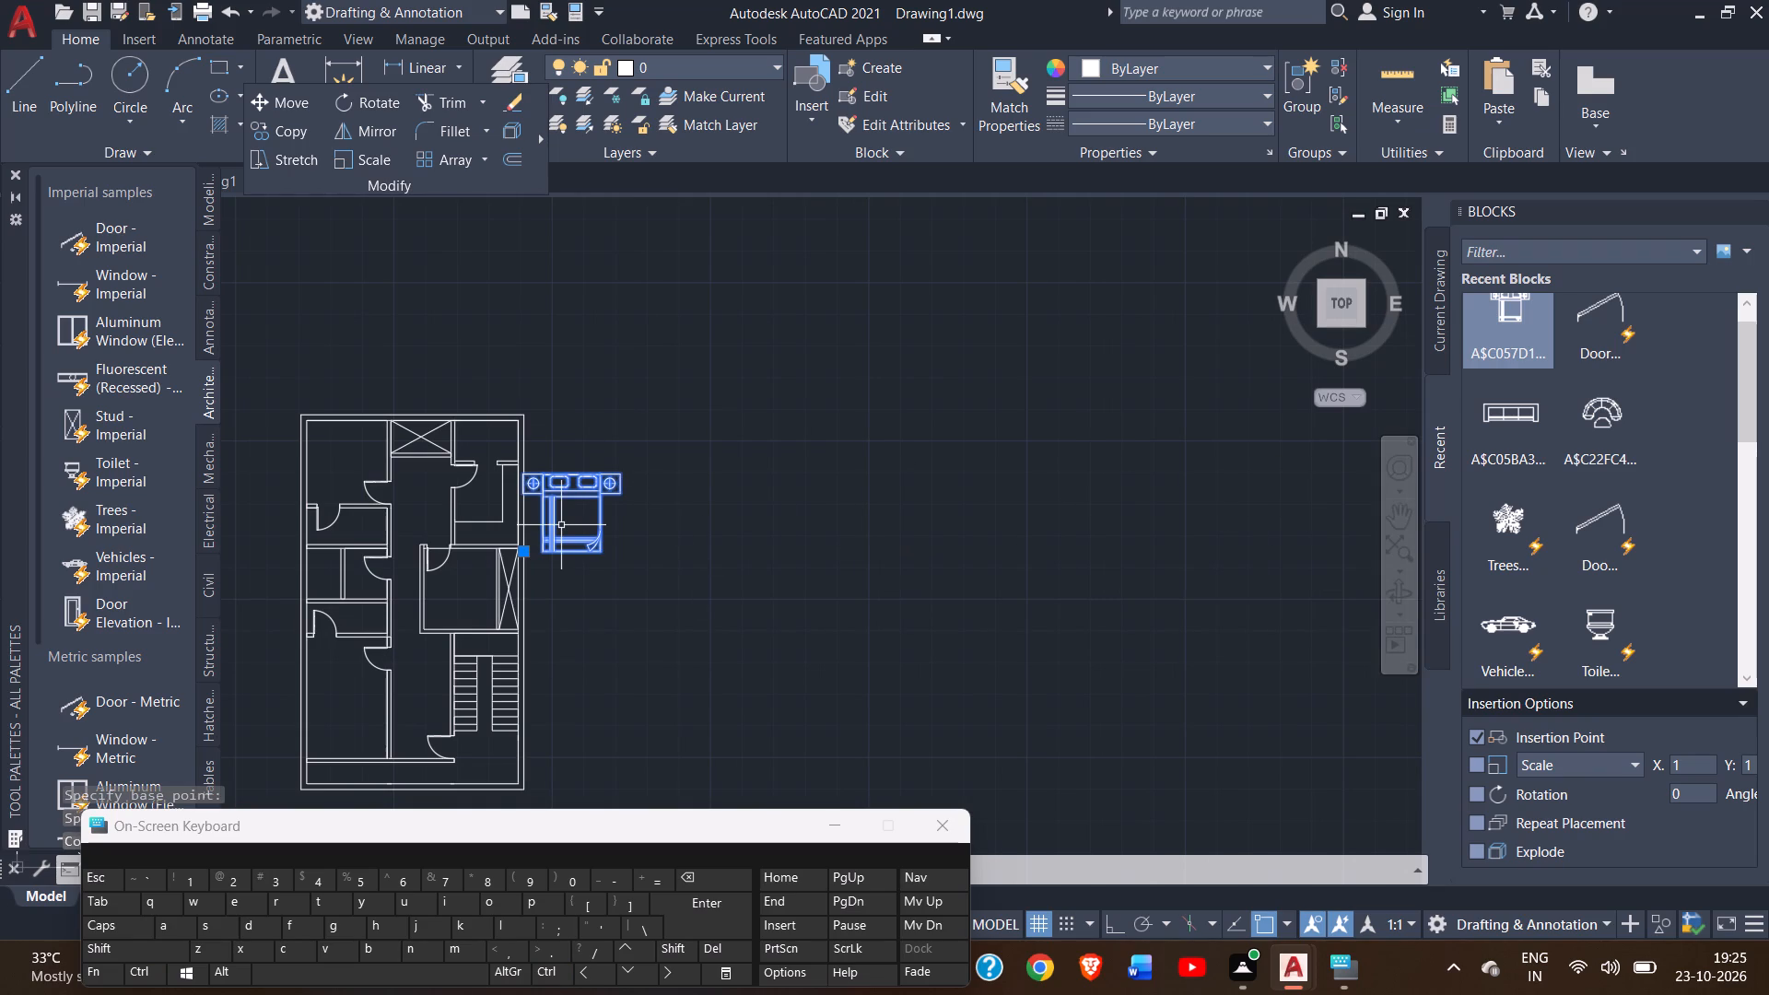
{"action": "scroll", "coordinate": [560, 524], "scroll_direction": "up", "scroll_amount": 1, "text": "ctrl"}
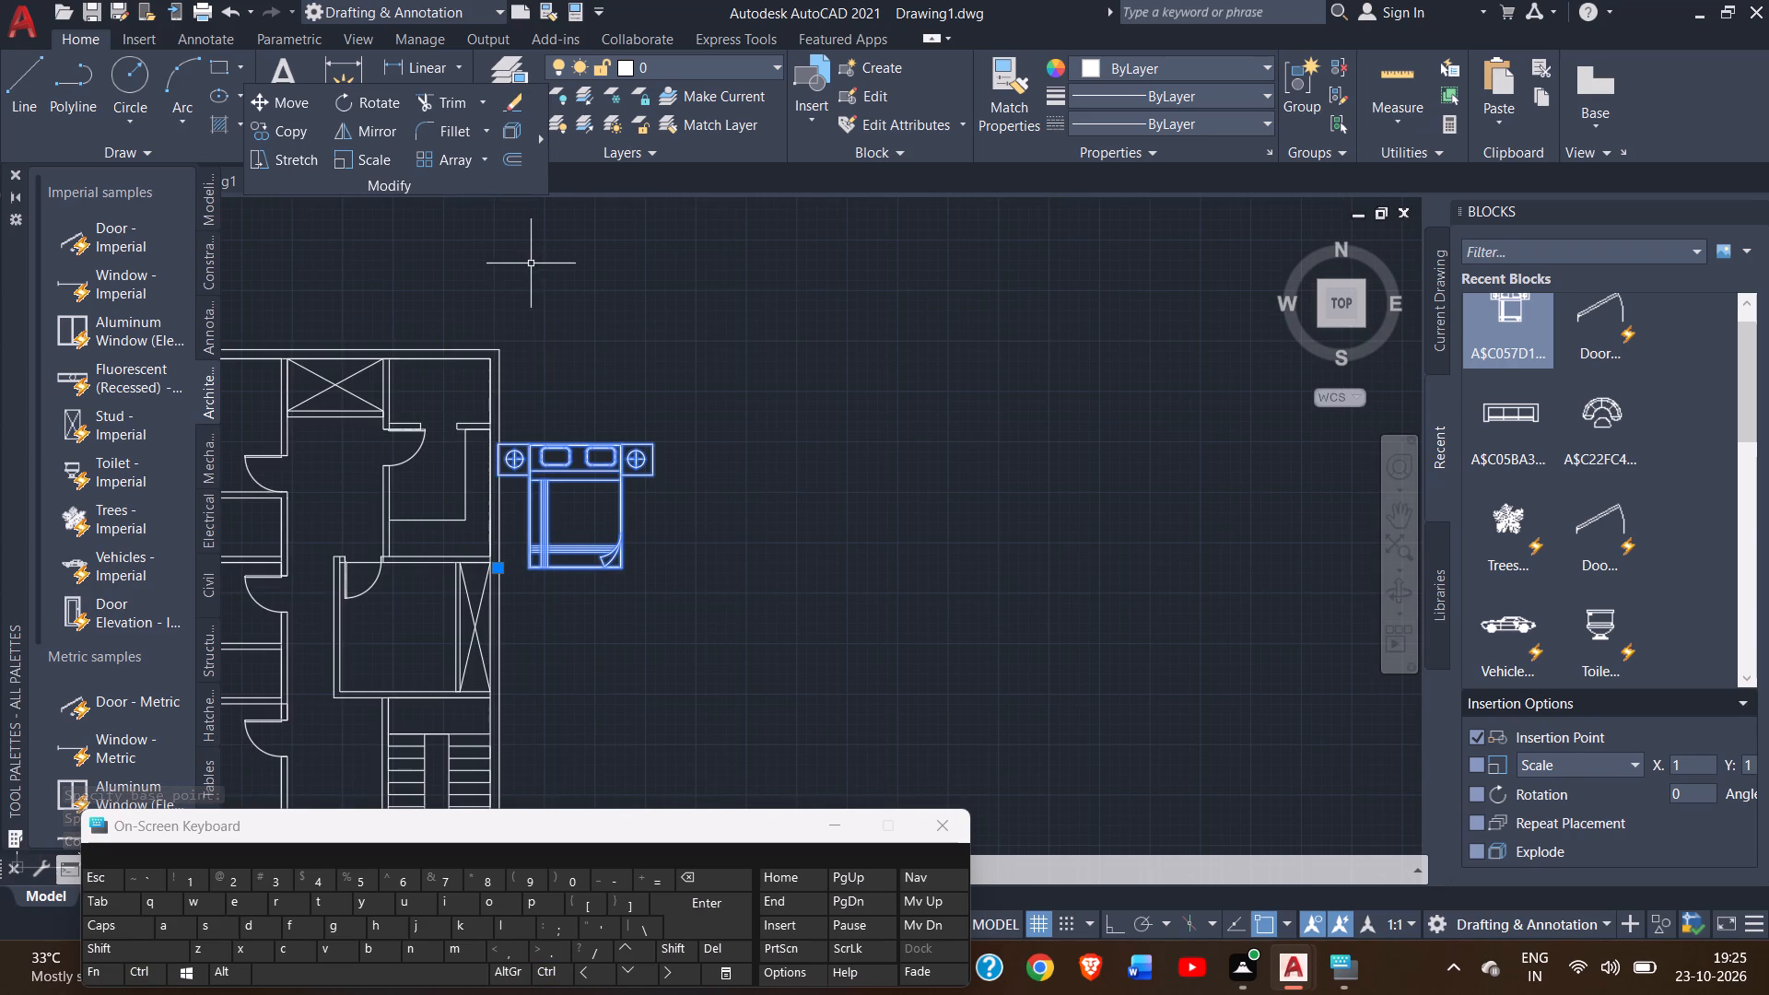
{"action": "left_click", "coordinate": [350, 155]}
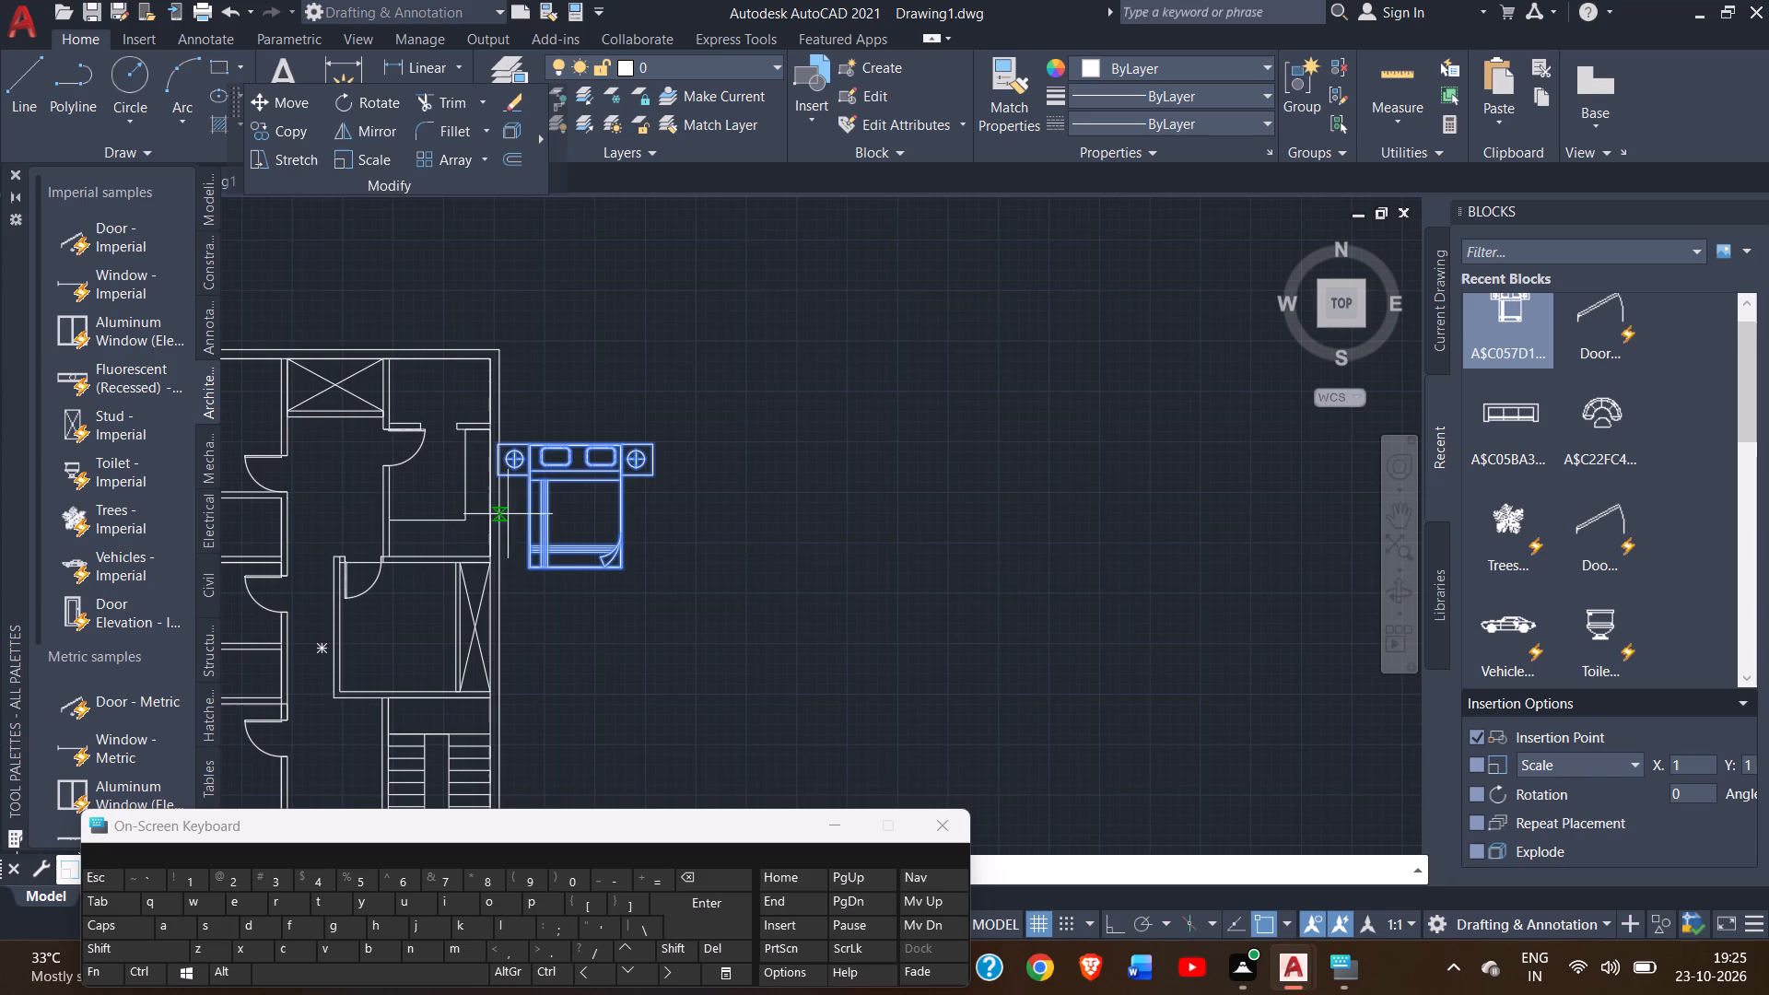
{"action": "left_click_drag", "start_coordinate": [533, 574], "coordinate": [549, 545]}
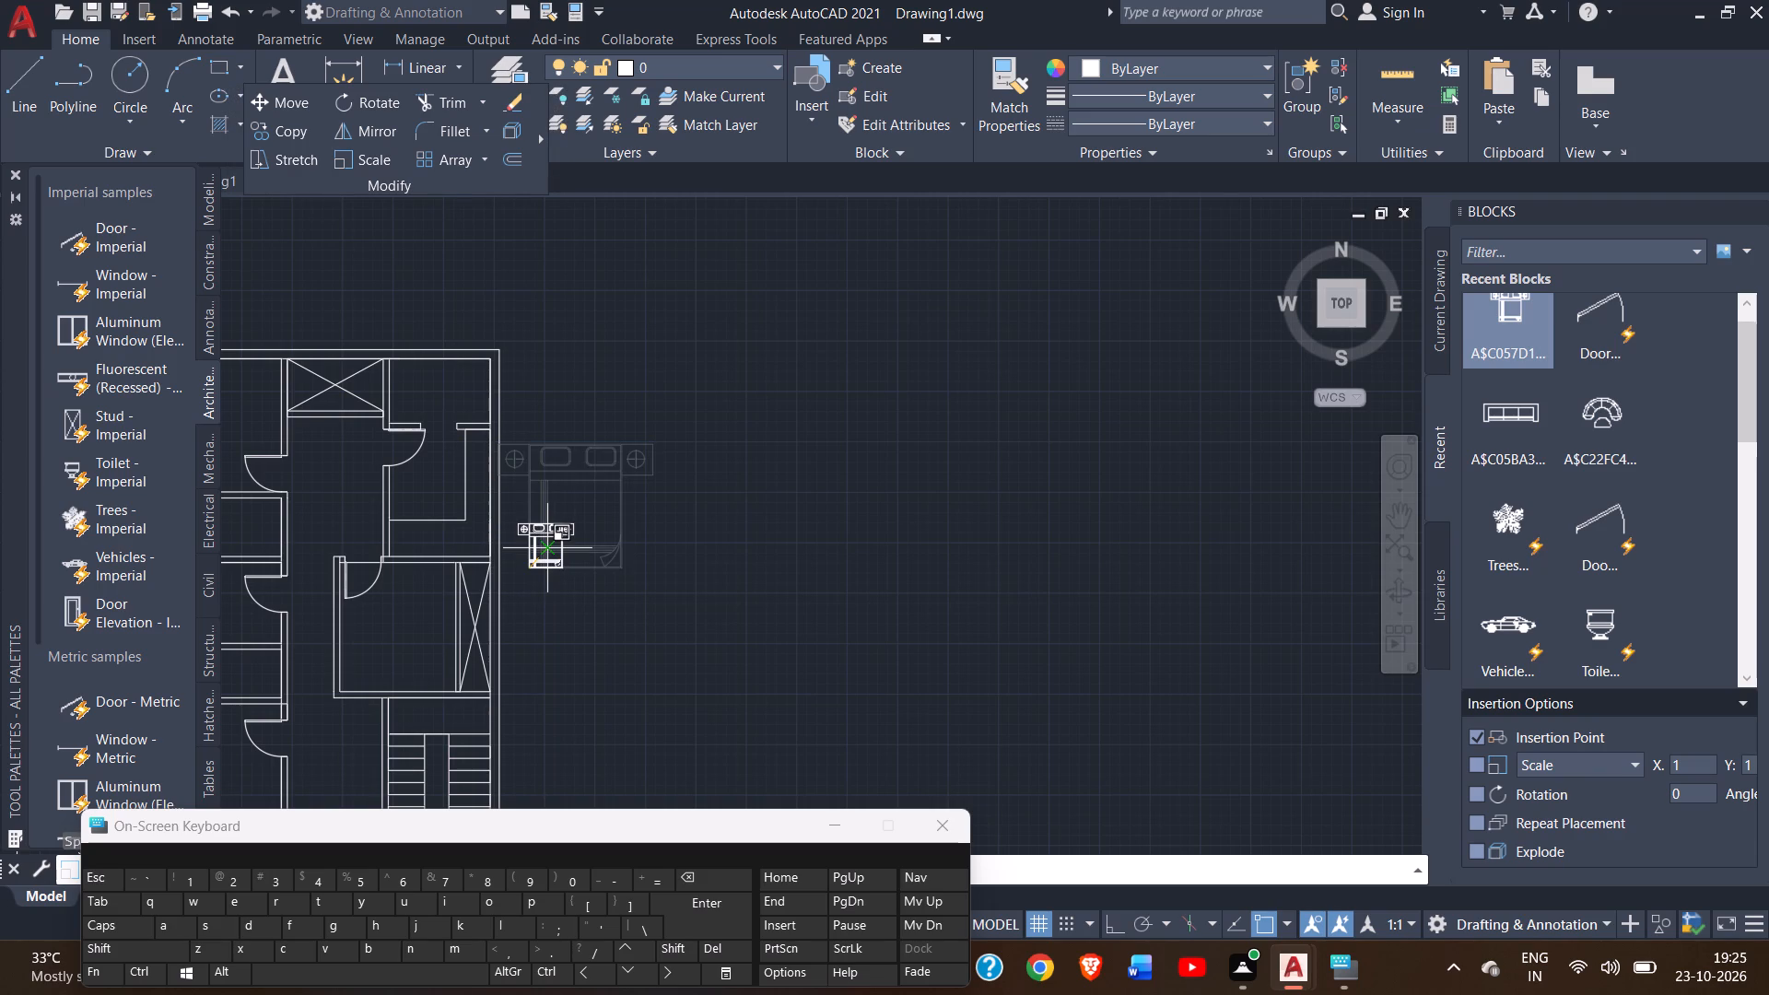
{"action": "left_click_drag", "start_coordinate": [549, 545], "coordinate": [555, 541]}
{"action": "left_click", "coordinate": [555, 541]}
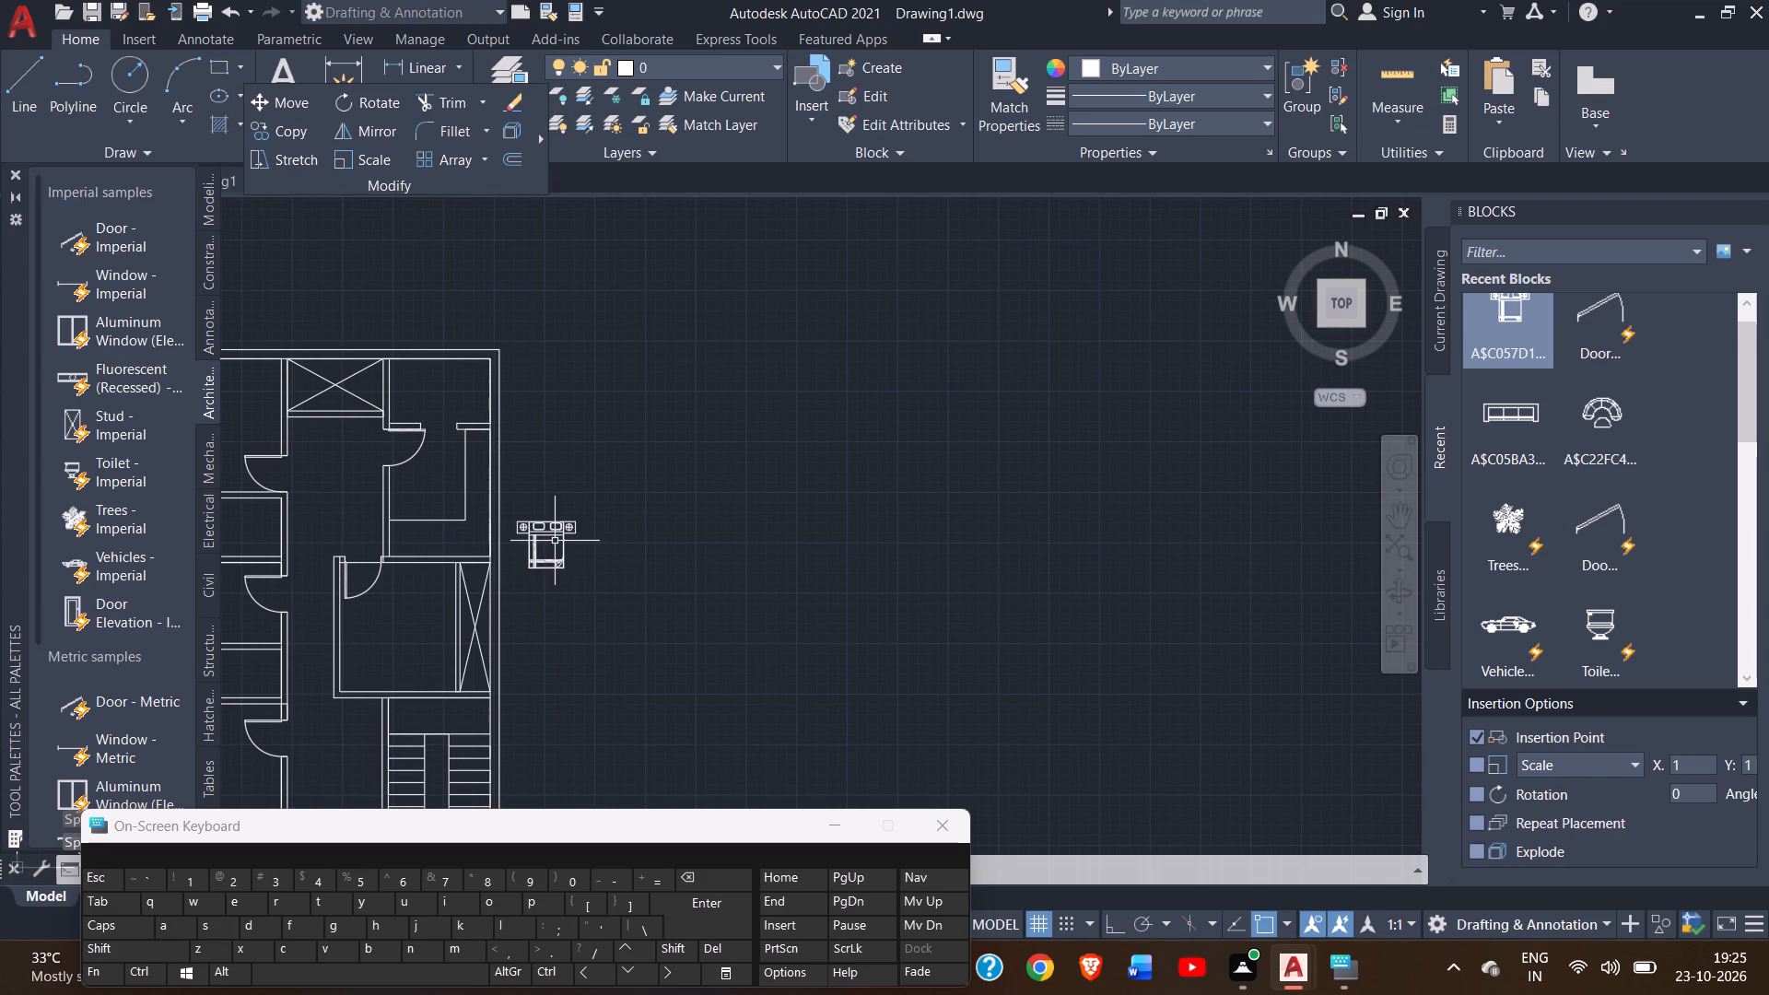
Rotate the double-bed block by the default 270 degrees about the mattress's lower-left corner.
{"action": "scroll", "coordinate": [533, 542], "scroll_direction": "up", "scroll_amount": 2, "text": "ctrl"}
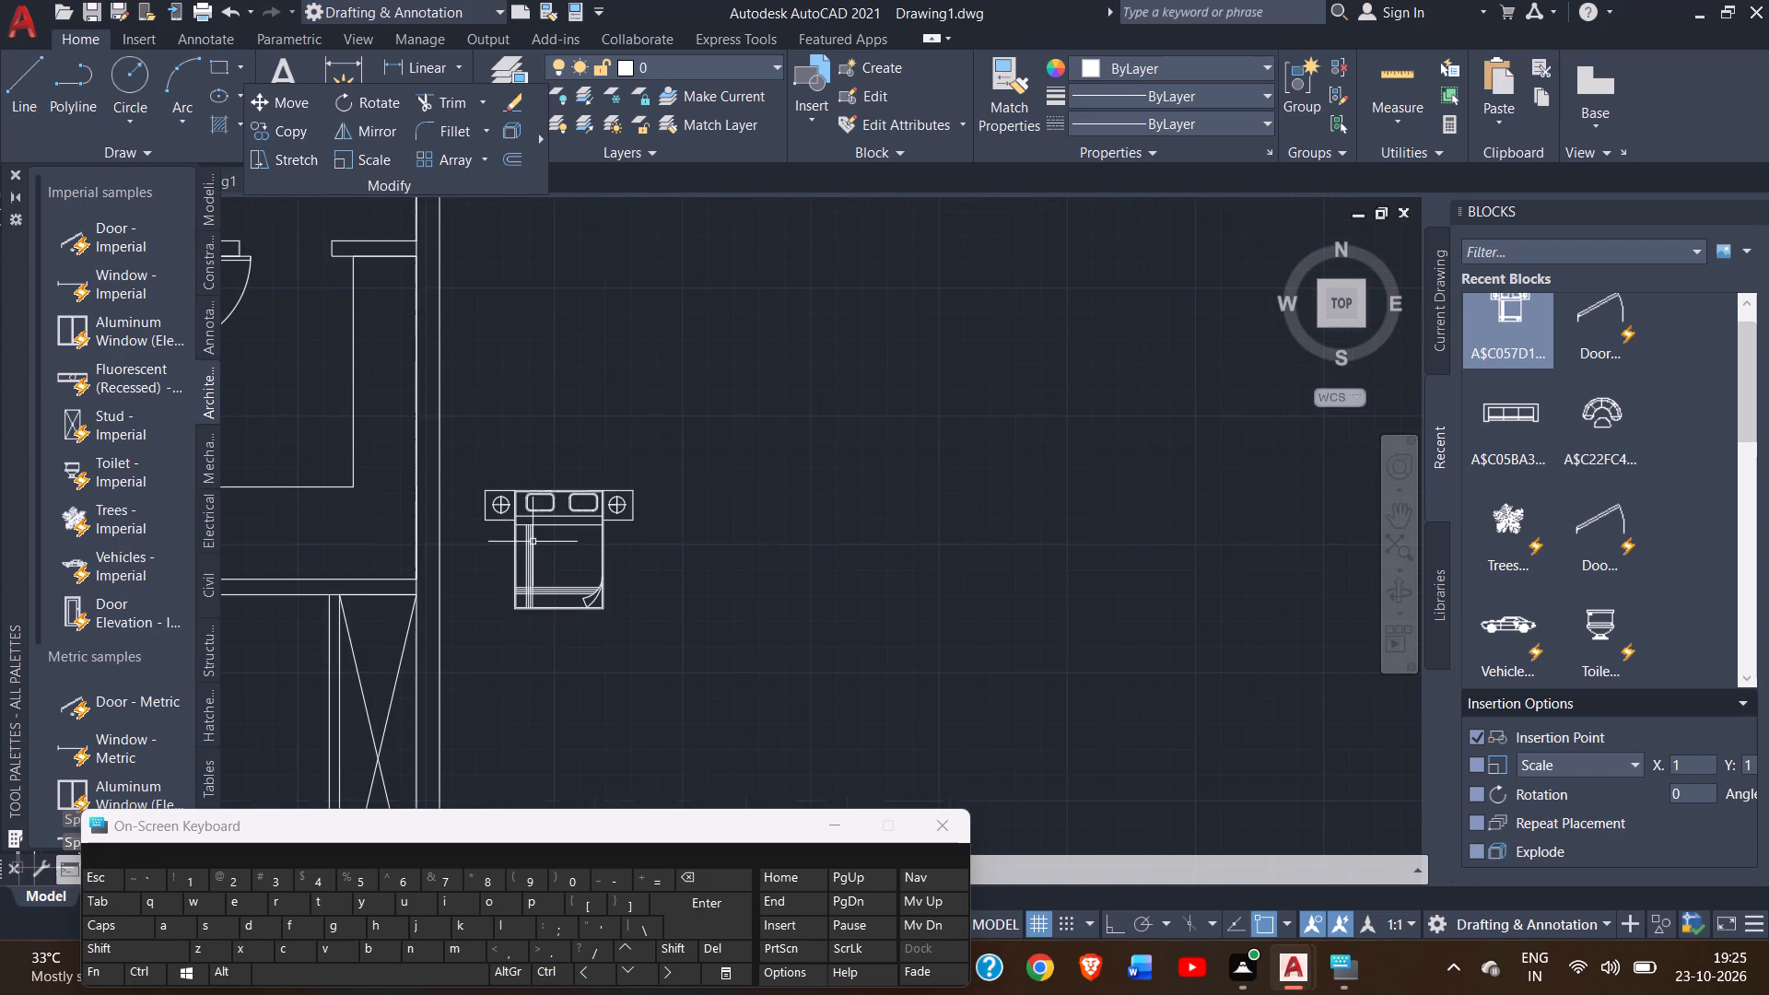
{"action": "left_click", "coordinate": [533, 520]}
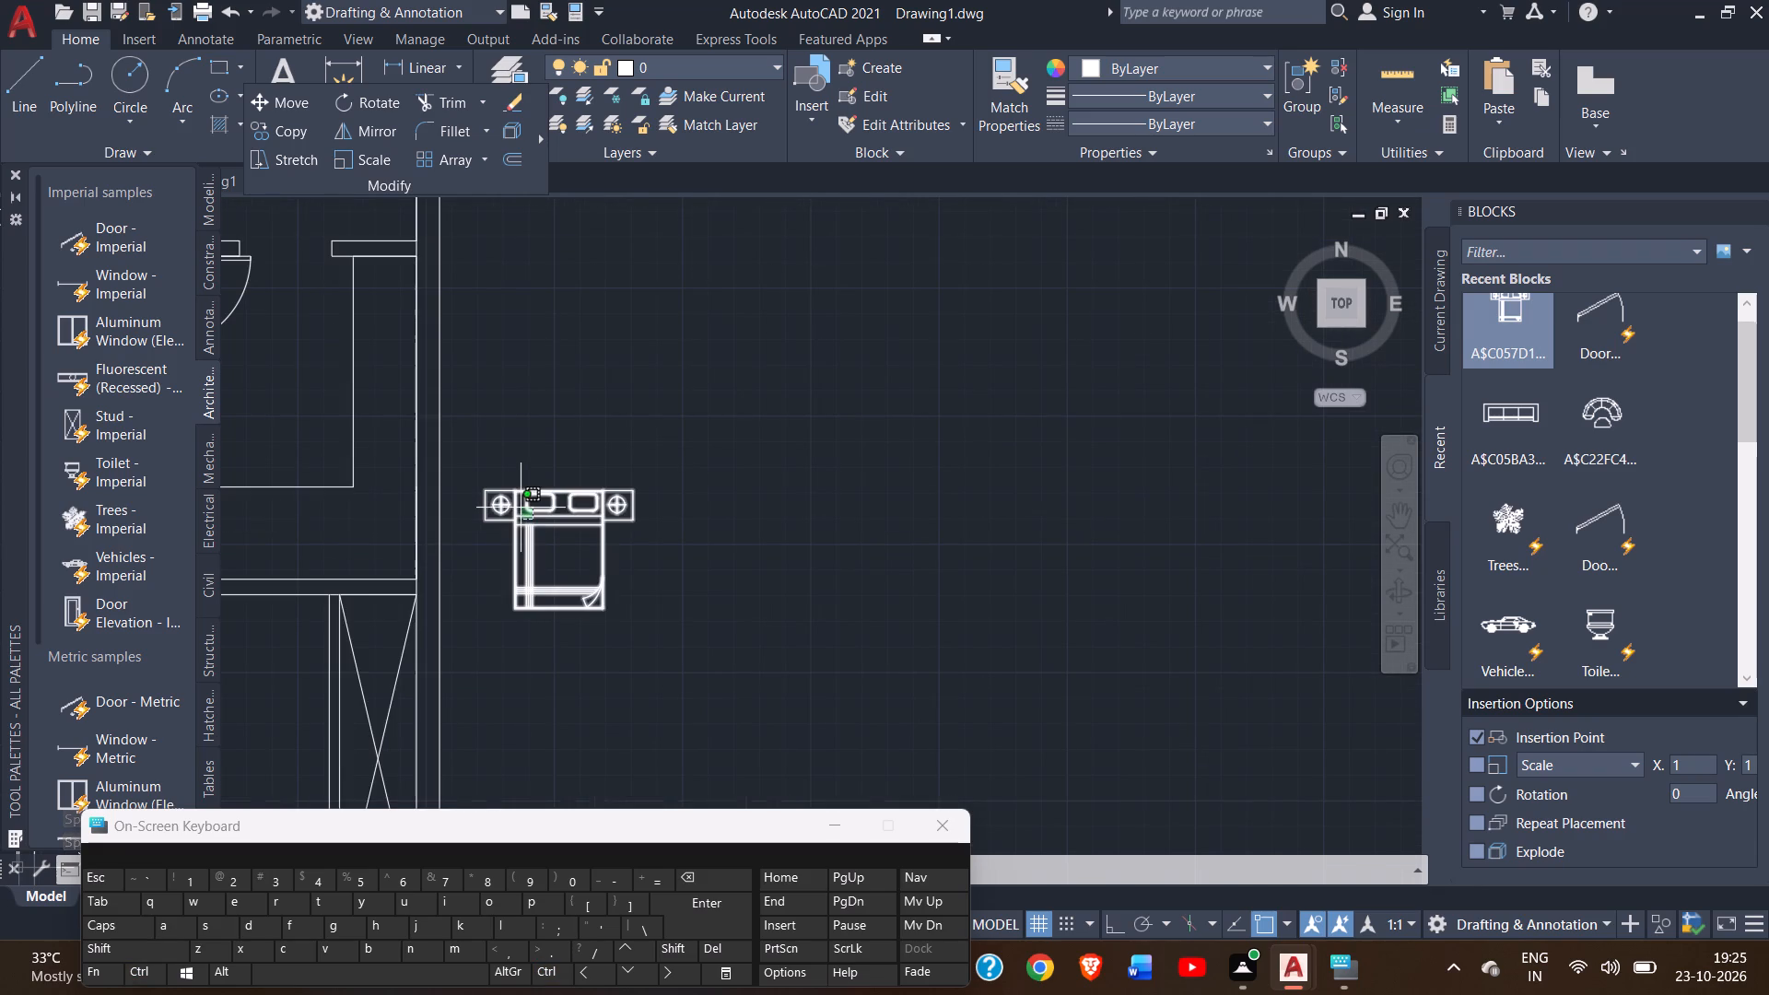
{"action": "left_click", "coordinate": [521, 508]}
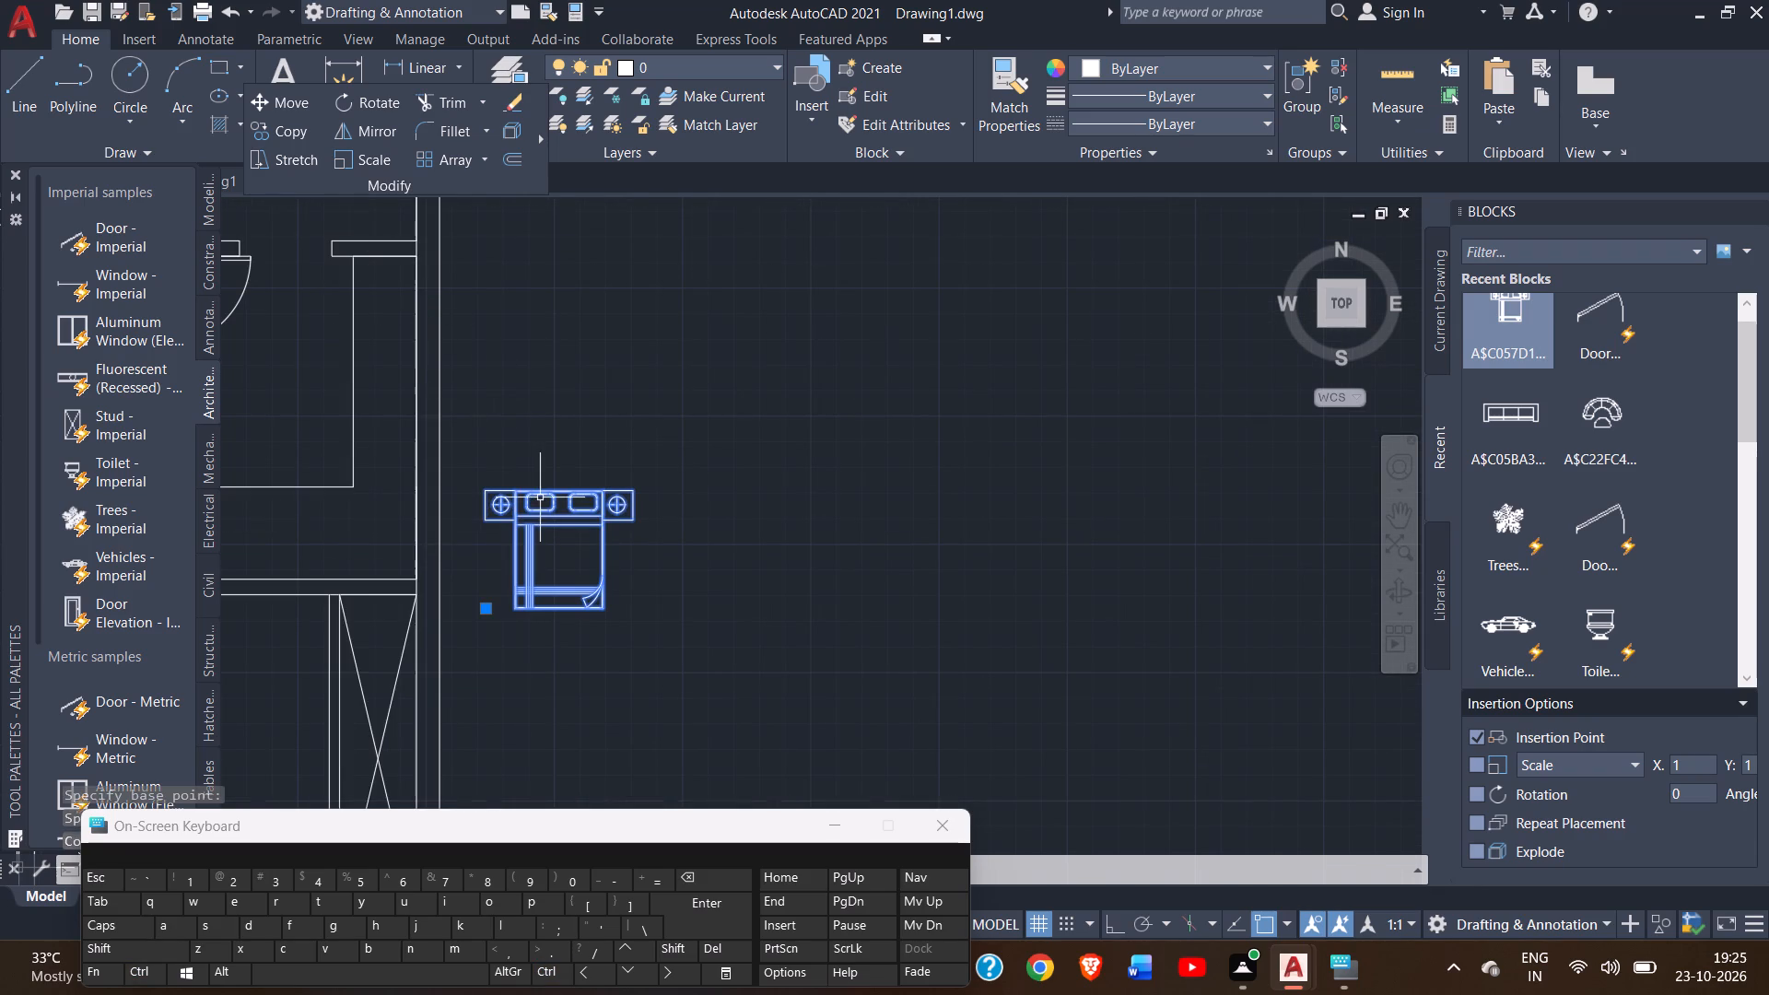
{"action": "scroll", "coordinate": [540, 497], "scroll_direction": "down", "scroll_amount": 4, "text": "ctrl"}
{"action": "scroll", "coordinate": [540, 497], "scroll_direction": "up", "scroll_amount": 2, "text": "ctrl"}
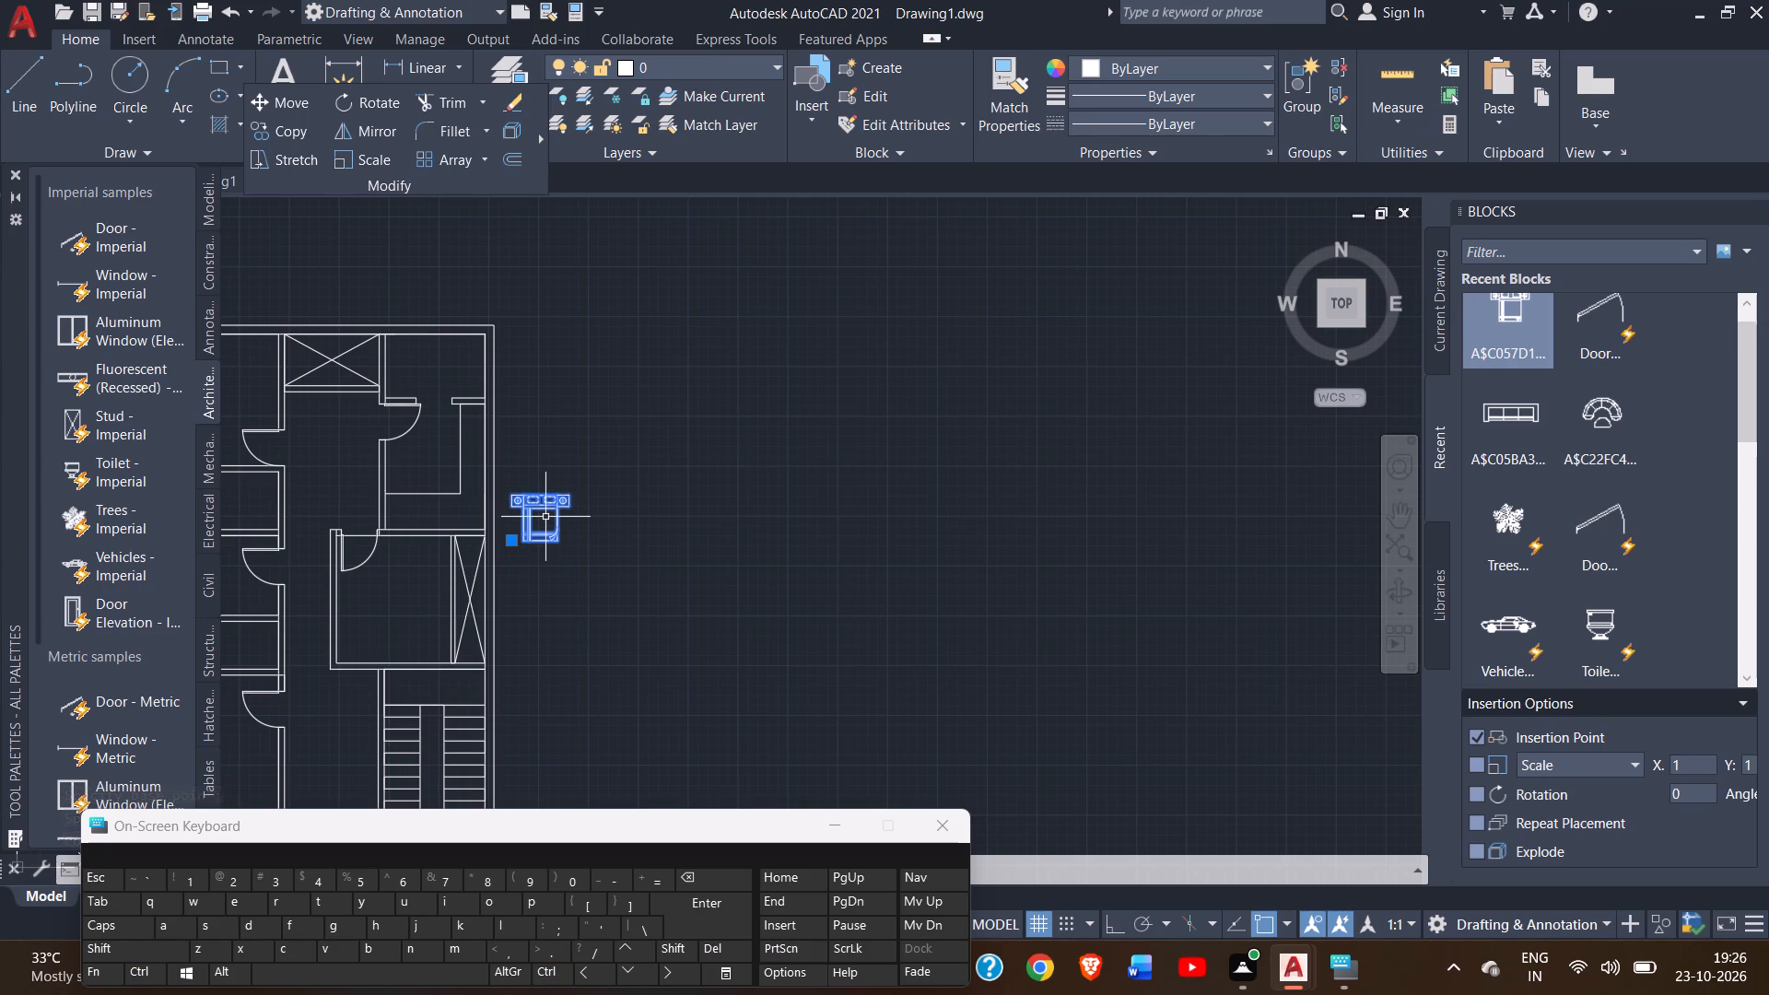
{"action": "left_click", "coordinate": [401, 99]}
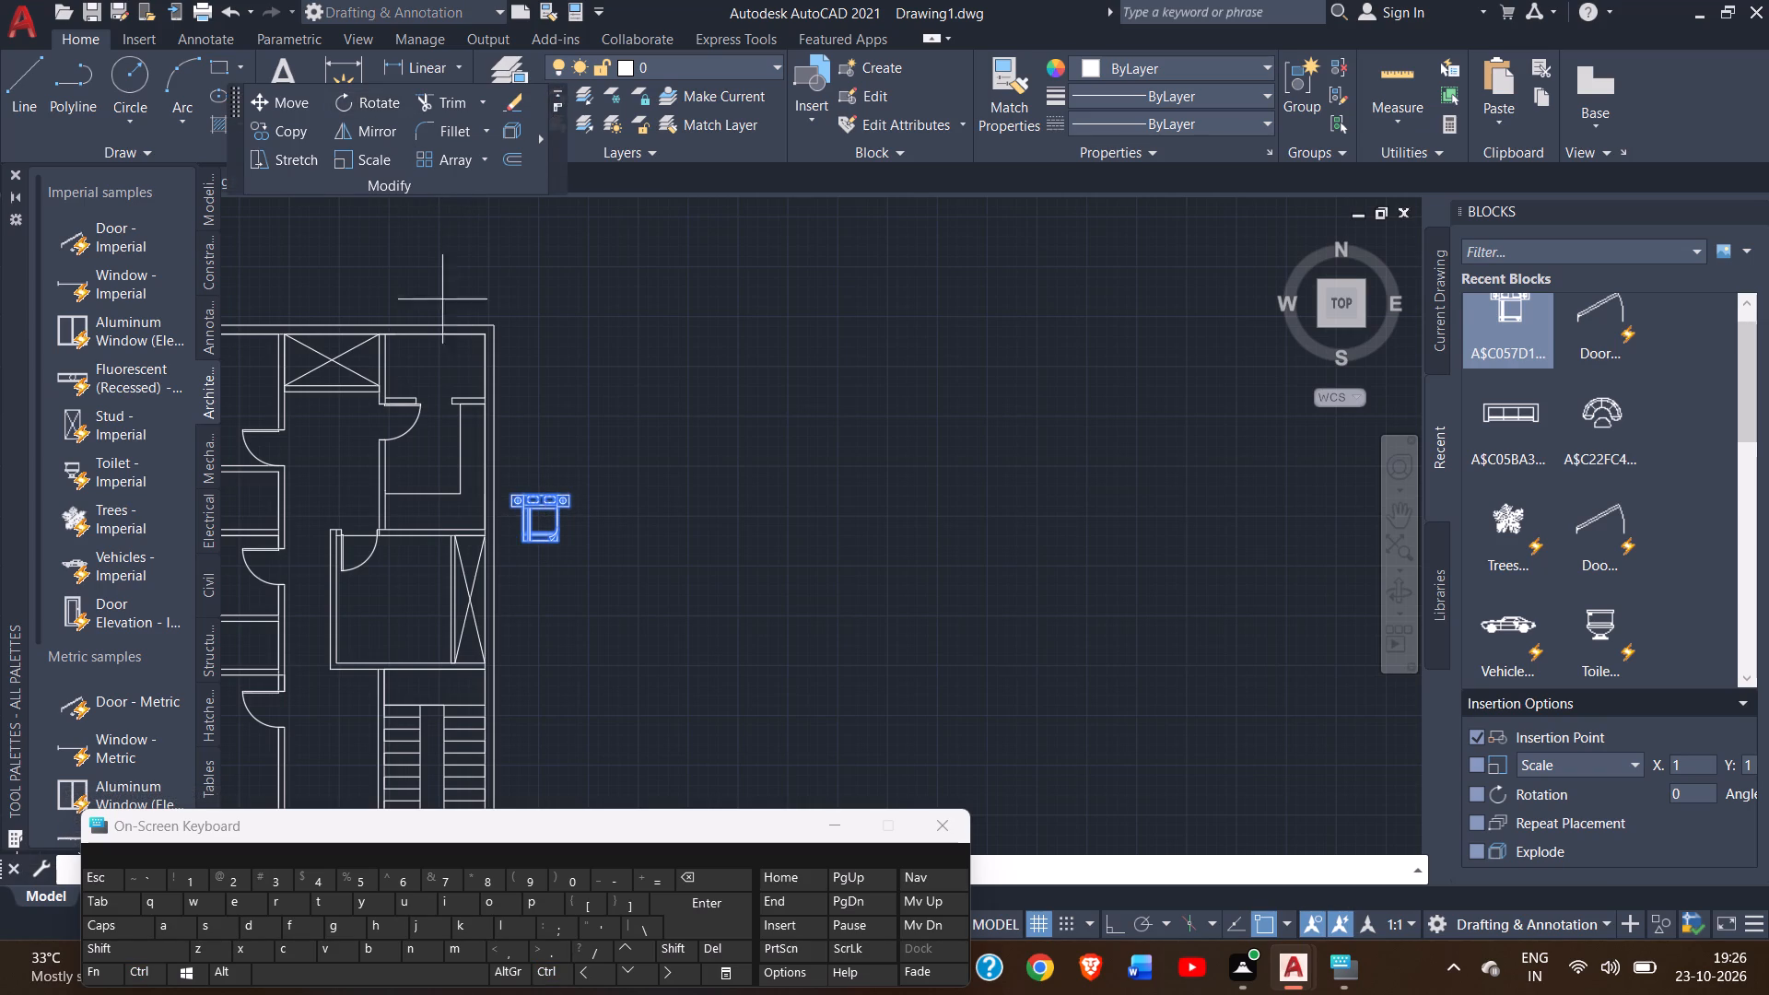
{"action": "left_click", "coordinate": [525, 548]}
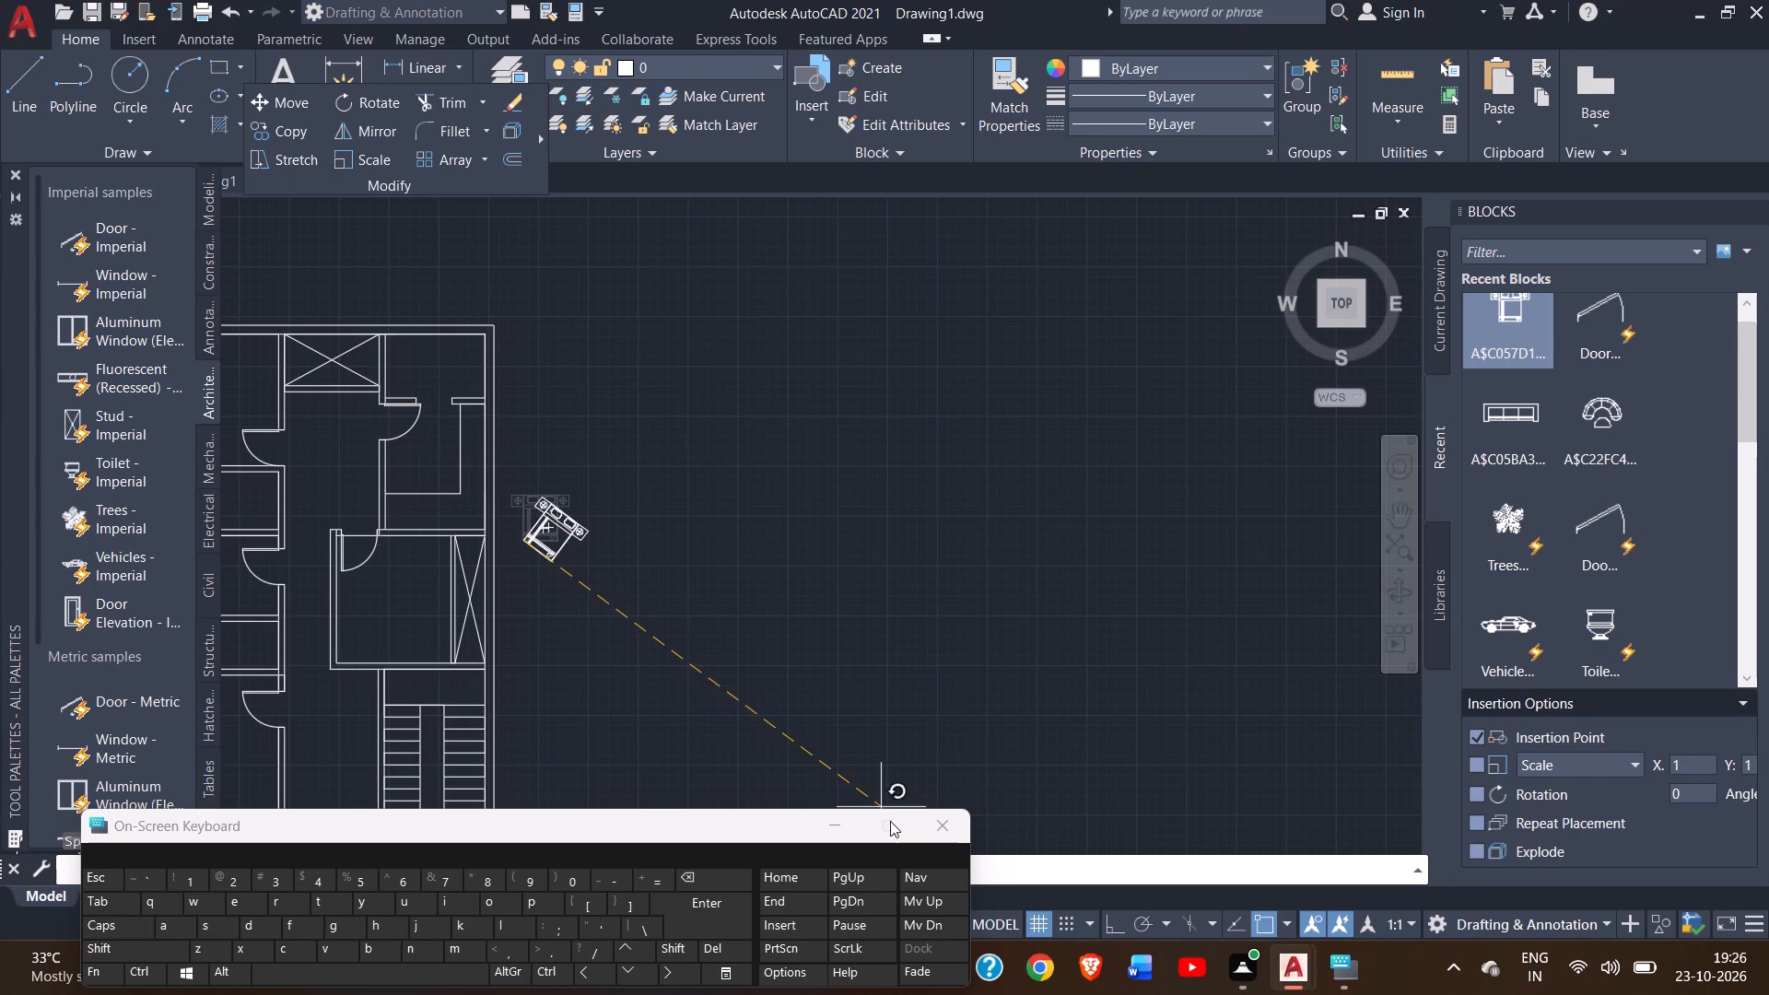
{"action": "key", "text": "ctrl+z"}
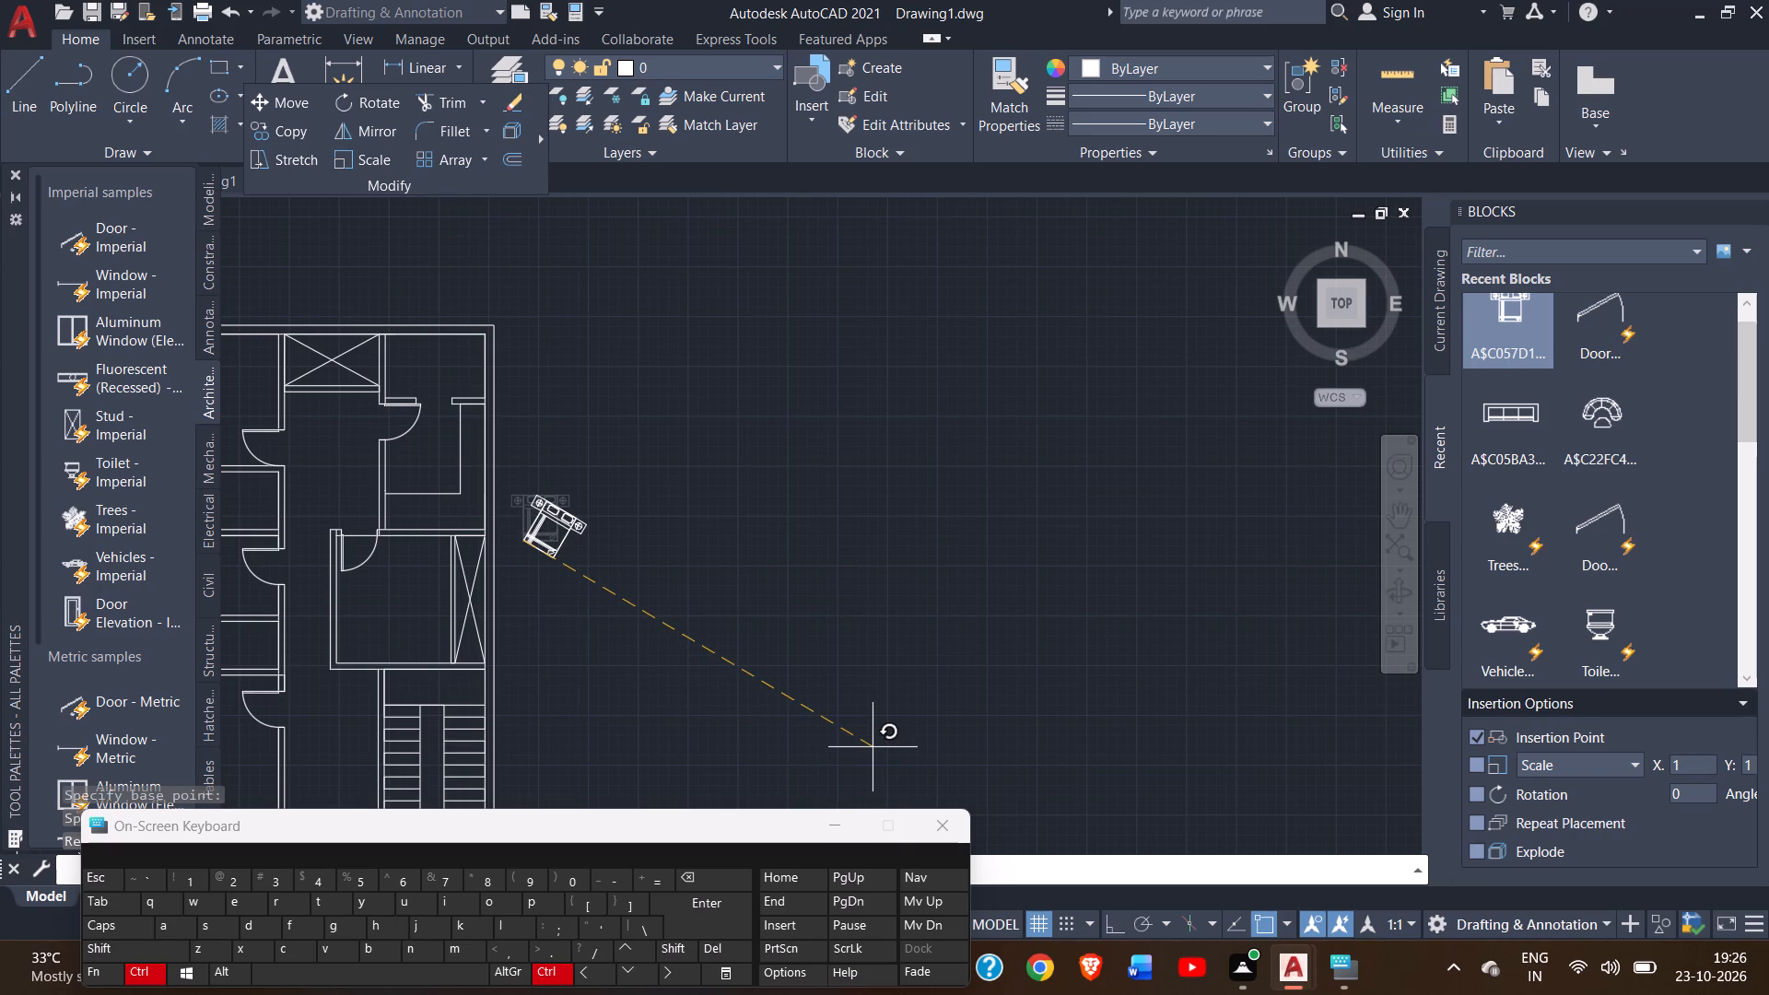
{"action": "key", "text": "ctrl+z"}
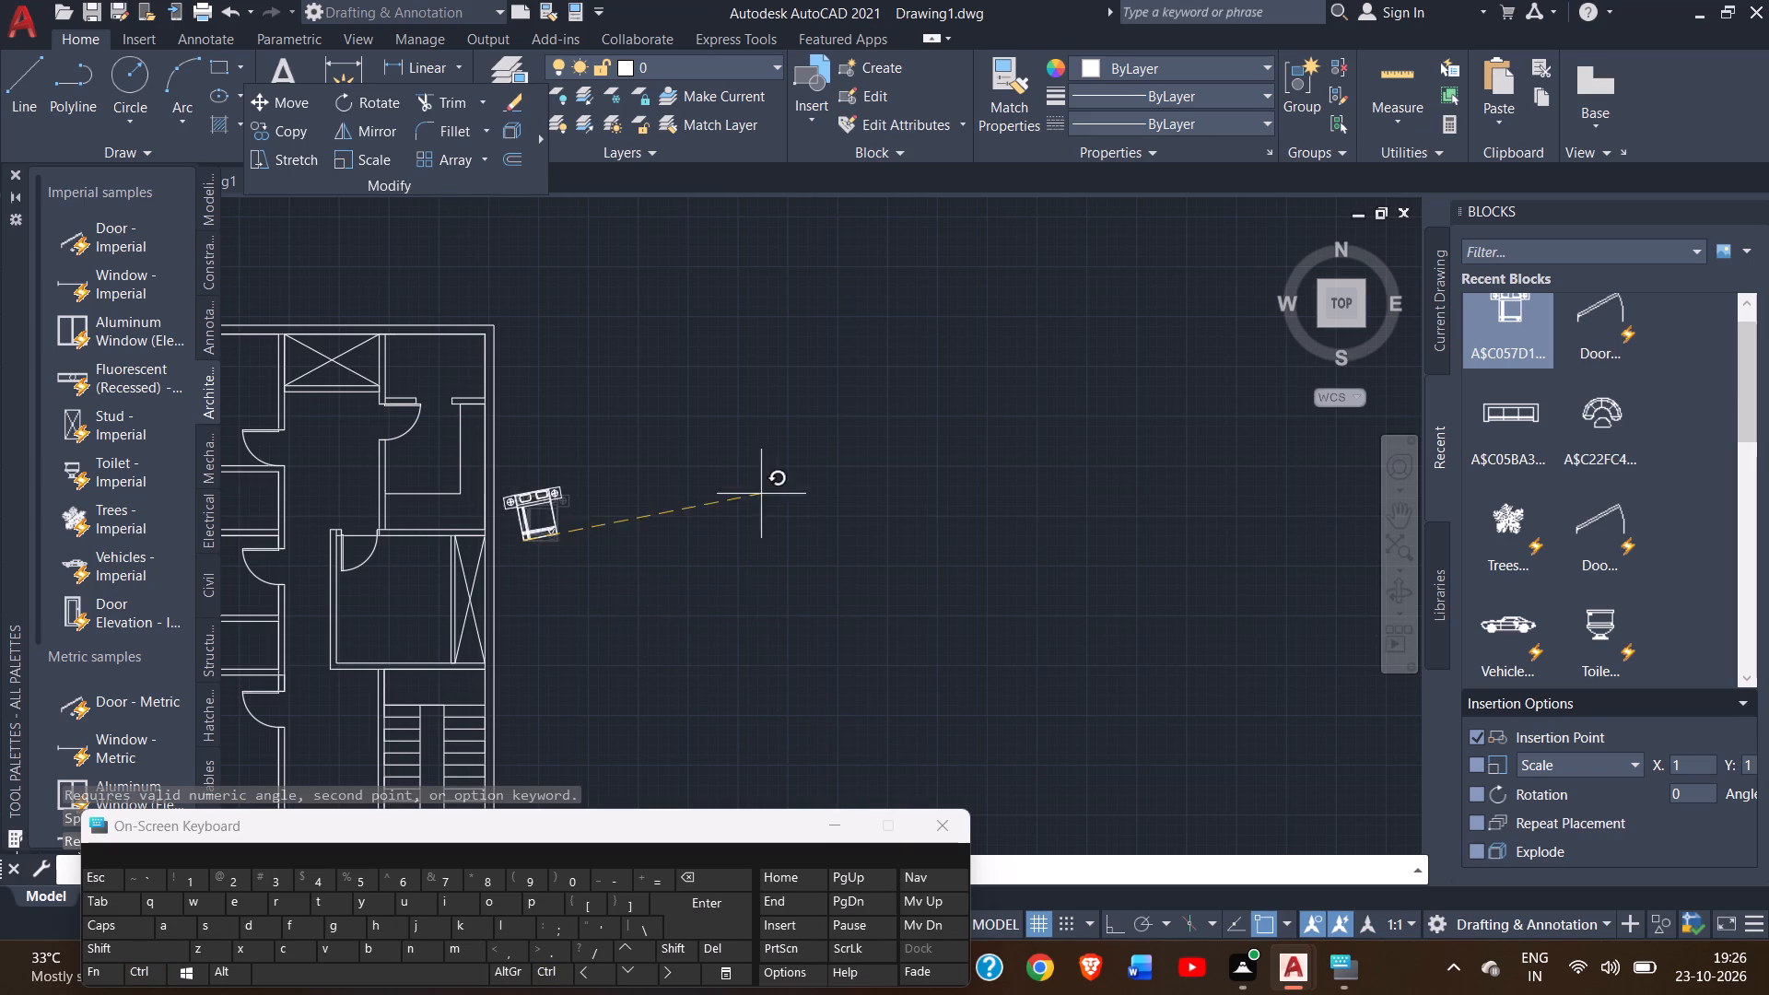
{"action": "right_click", "coordinate": [698, 515]}
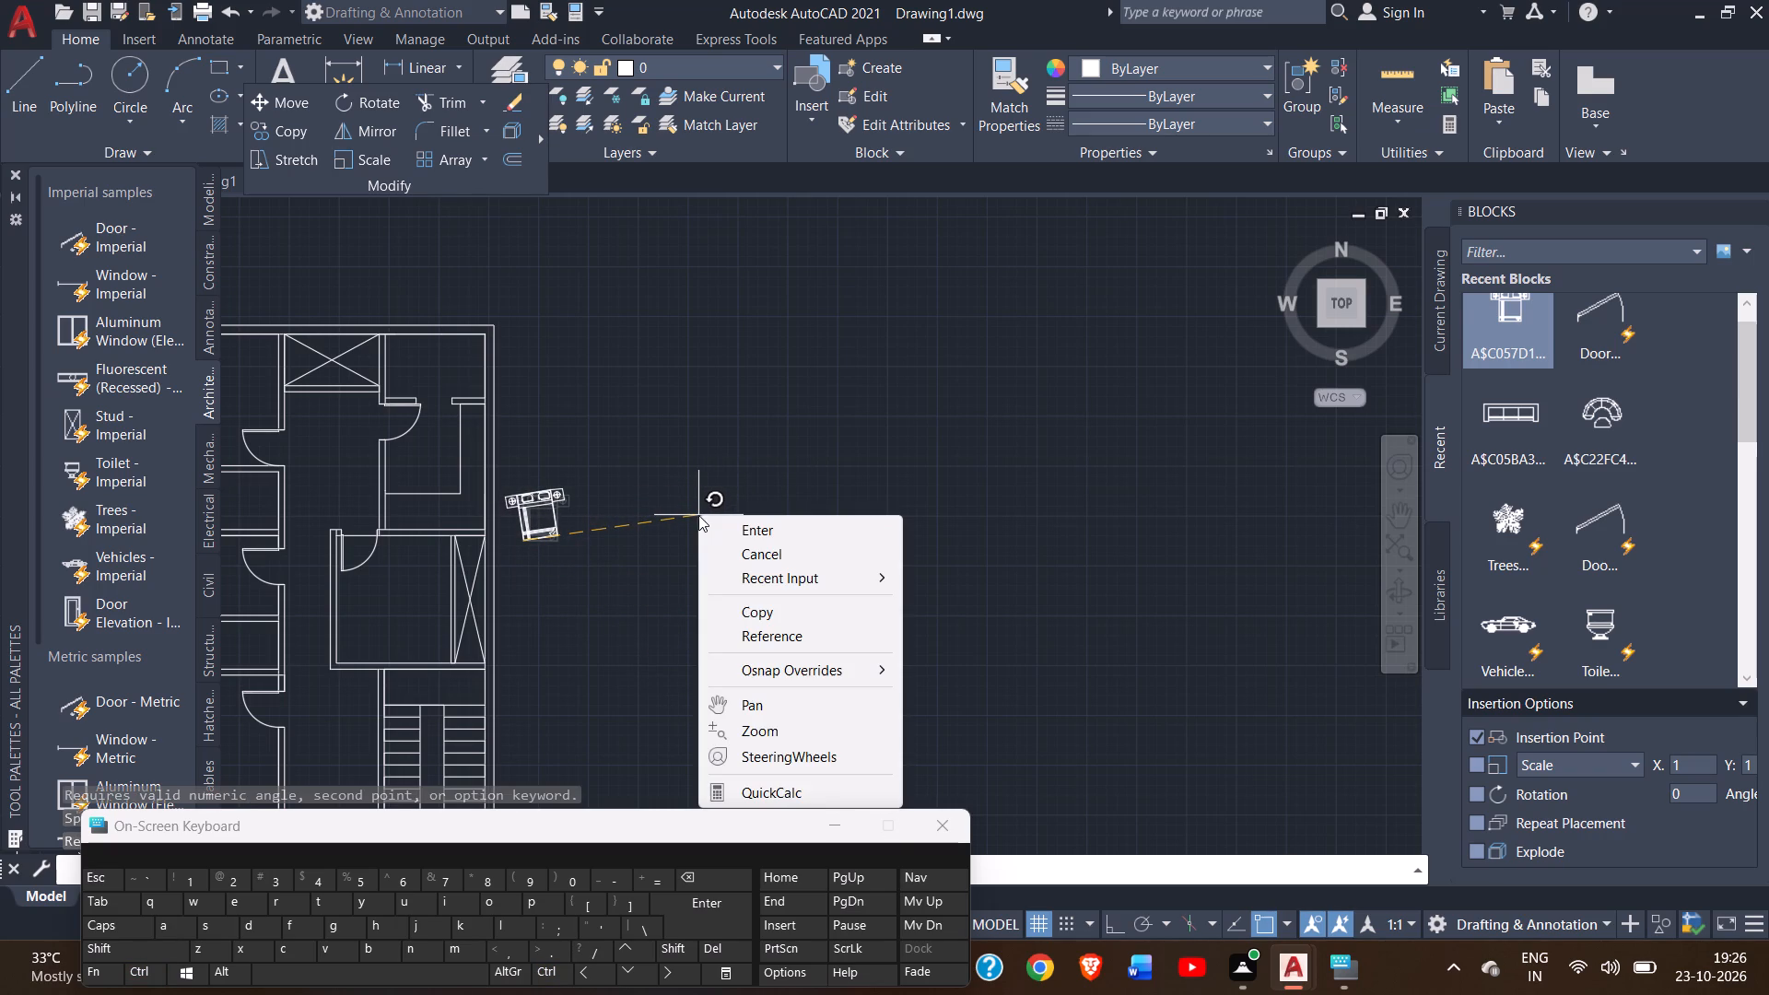
{"action": "left_click", "coordinate": [720, 521]}
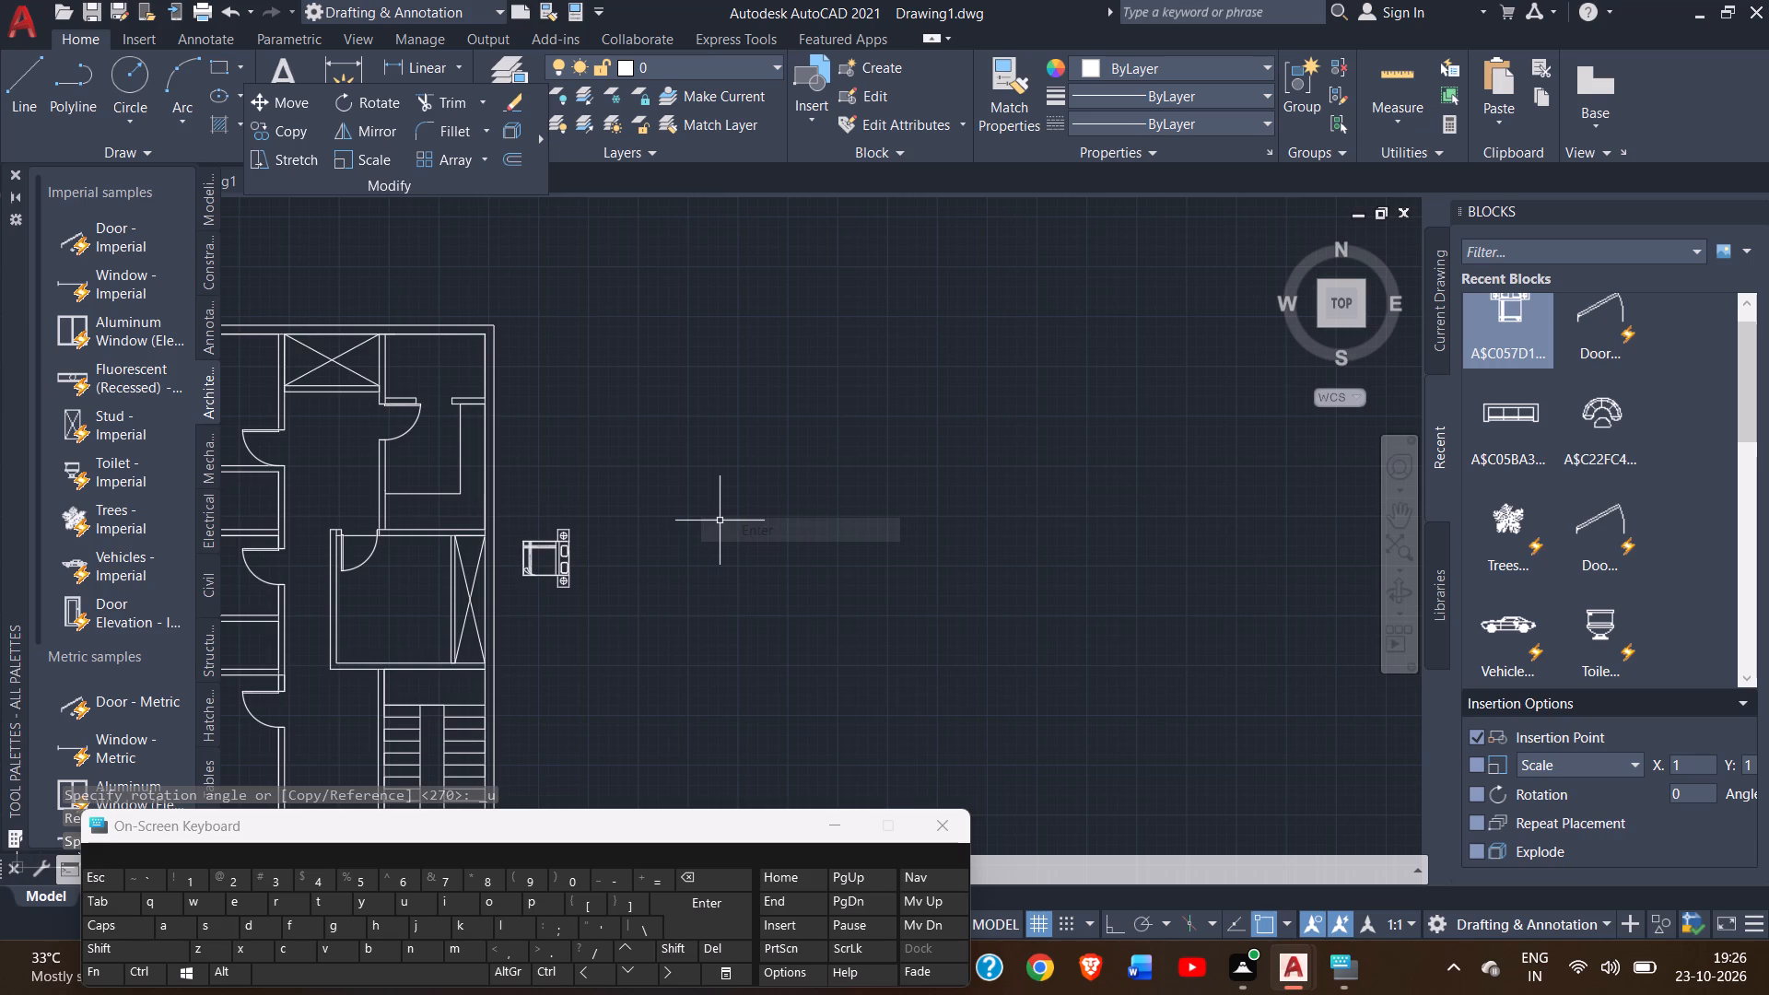
Move the double-bed block from outside the plan into the bedroom above the staircase, with its headboard facing the crossed wardrobe.
{"action": "left_click", "coordinate": [1105, 926]}
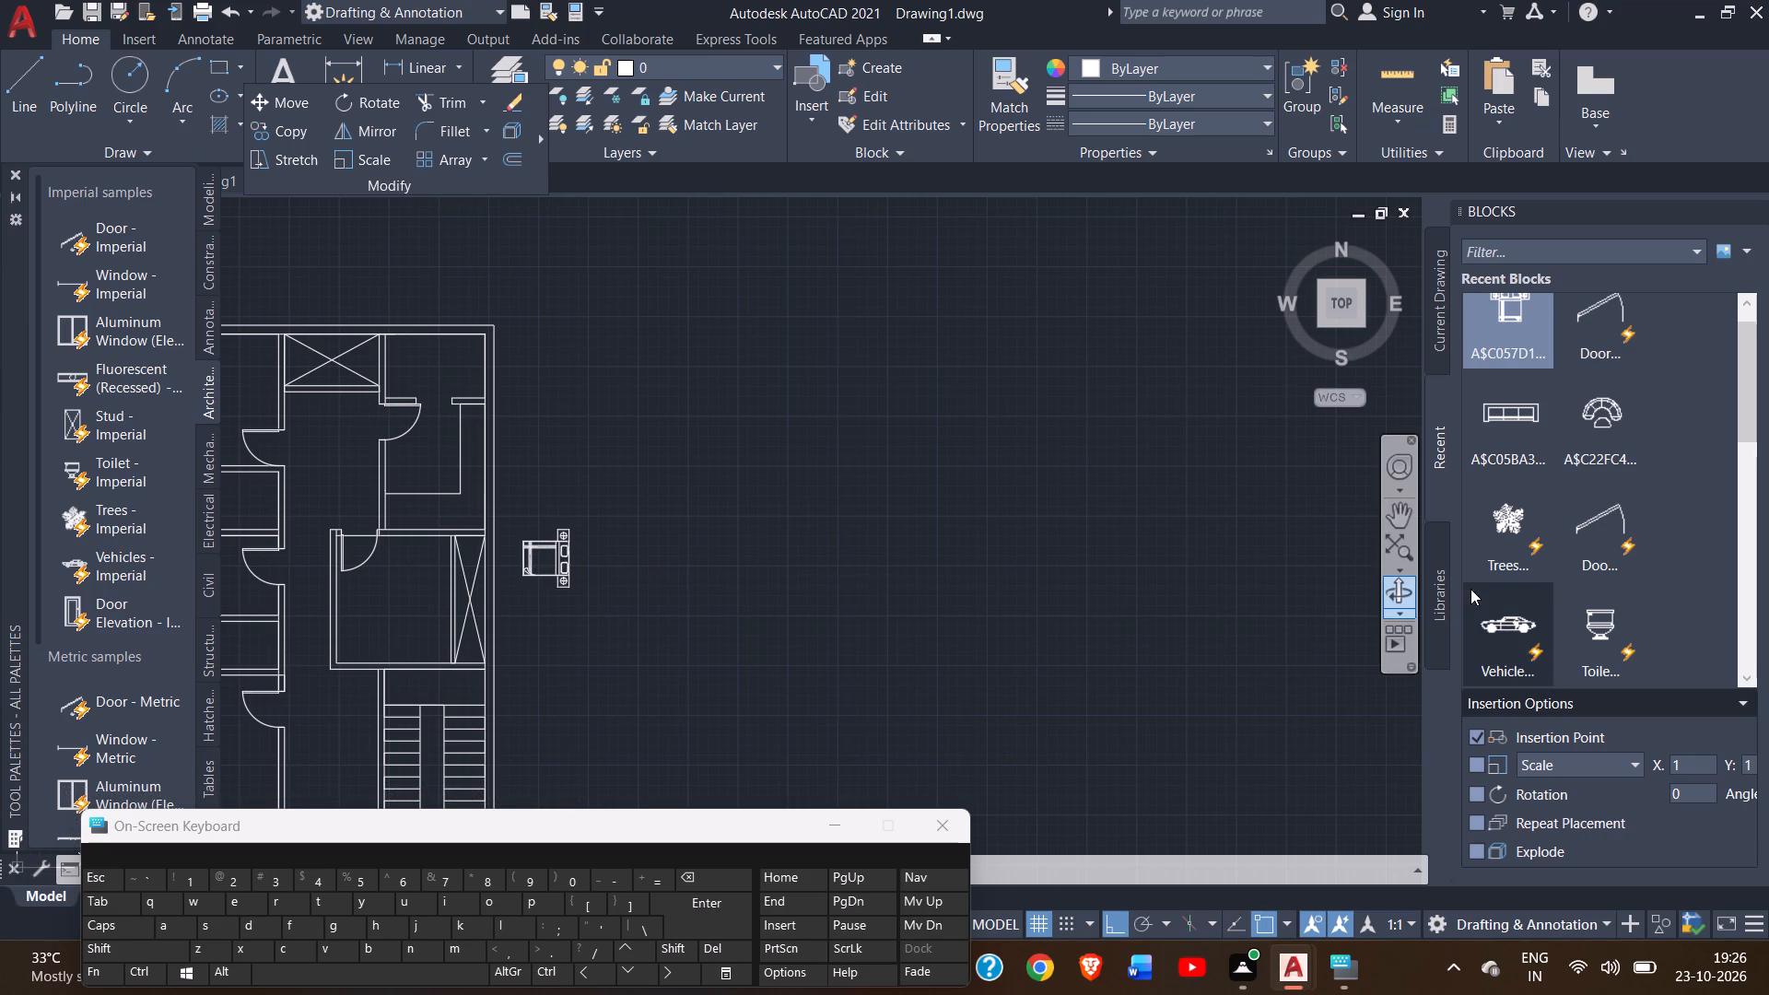
{"action": "left_click", "coordinate": [1391, 521]}
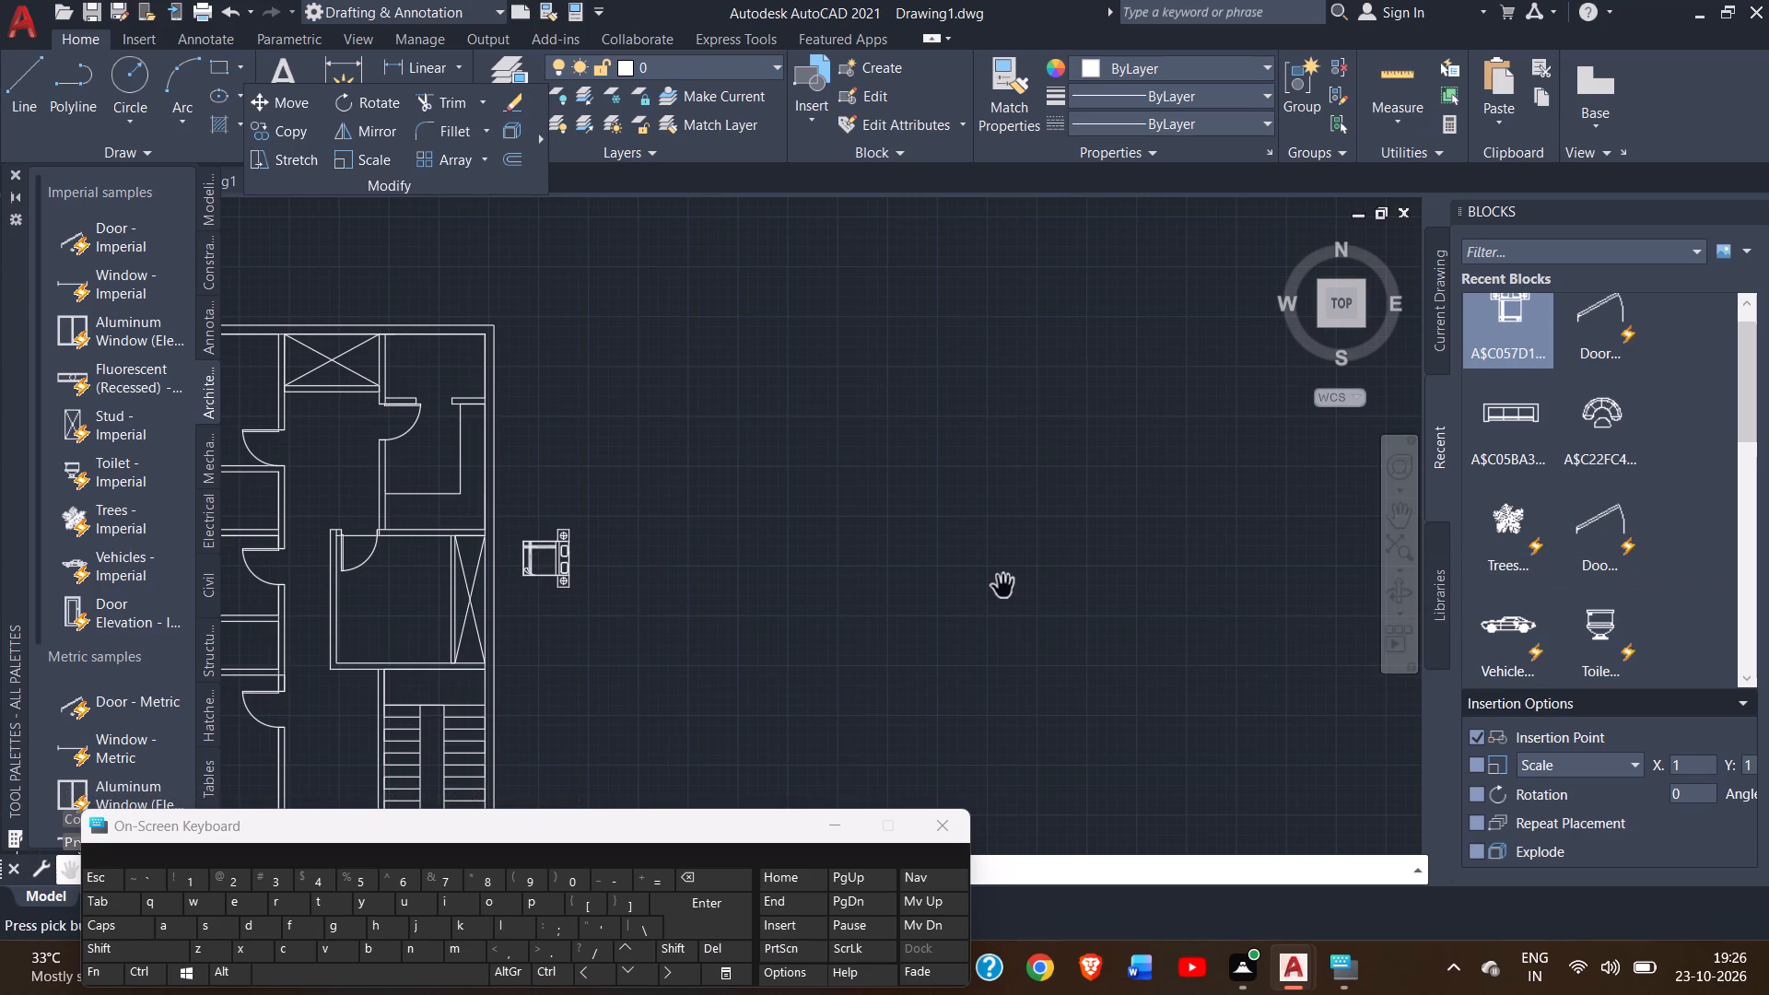
{"action": "left_click_drag", "start_coordinate": [1002, 587], "coordinate": [1233, 584]}
{"action": "right_click", "coordinate": [1104, 590]}
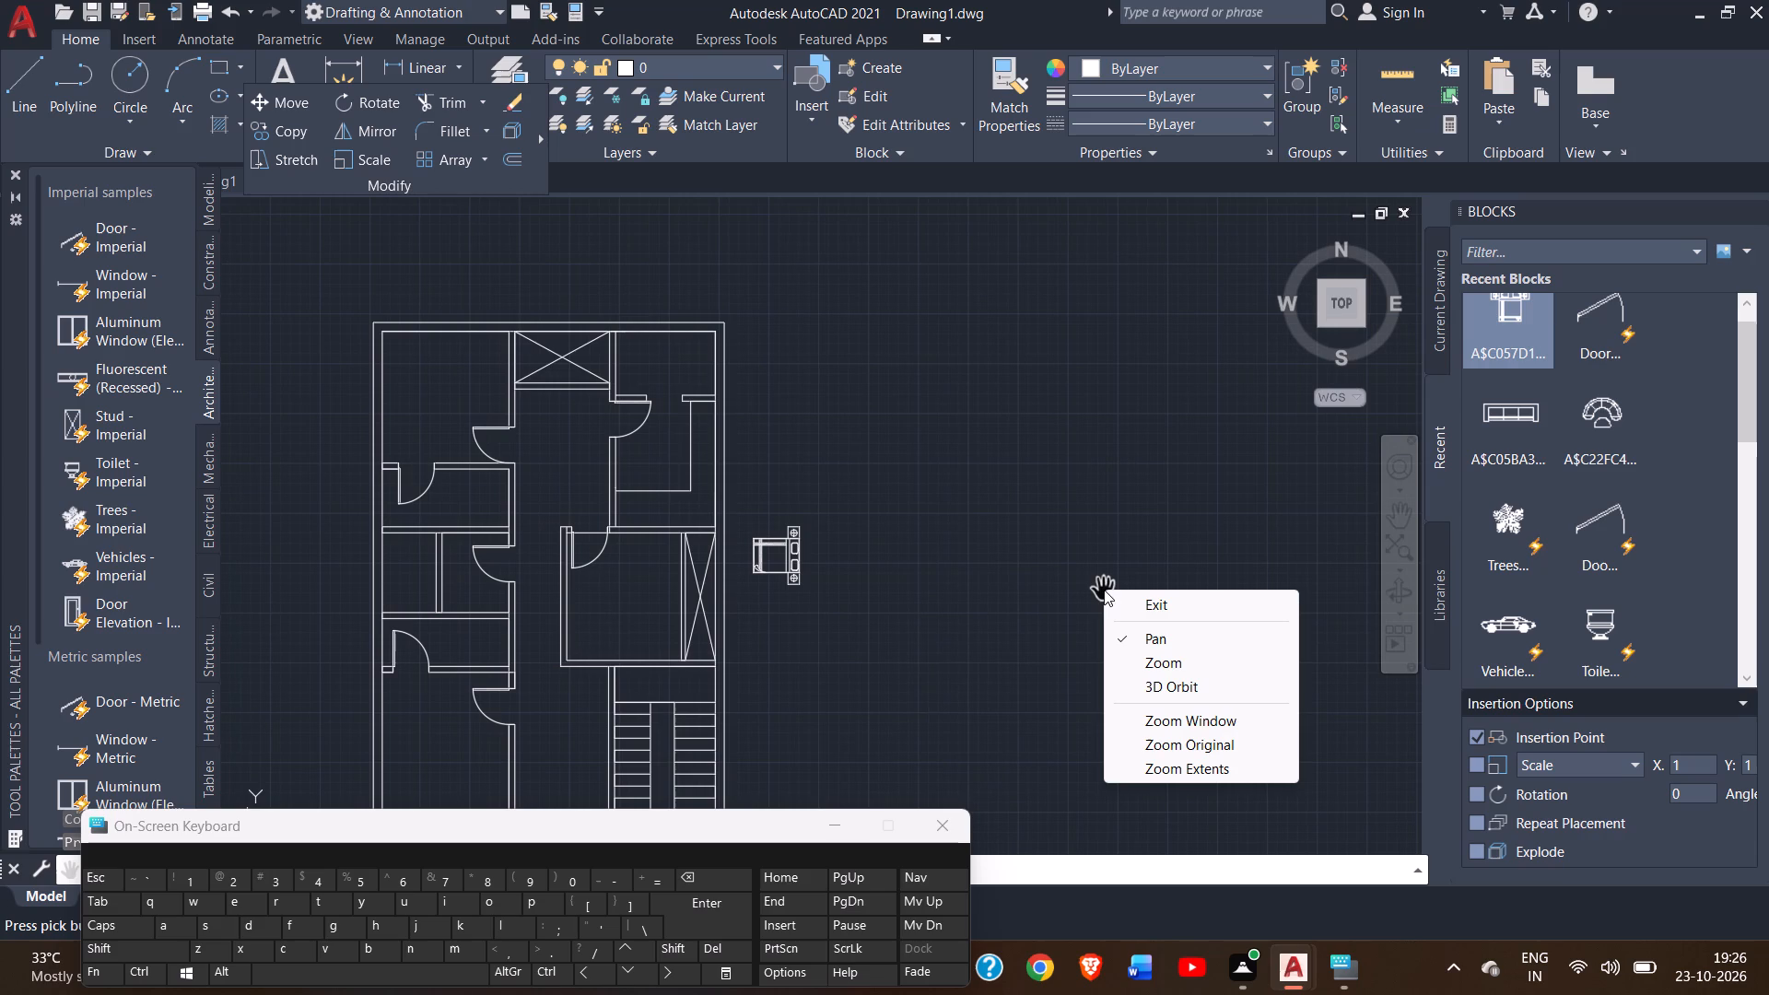
{"action": "left_click", "coordinate": [1142, 609]}
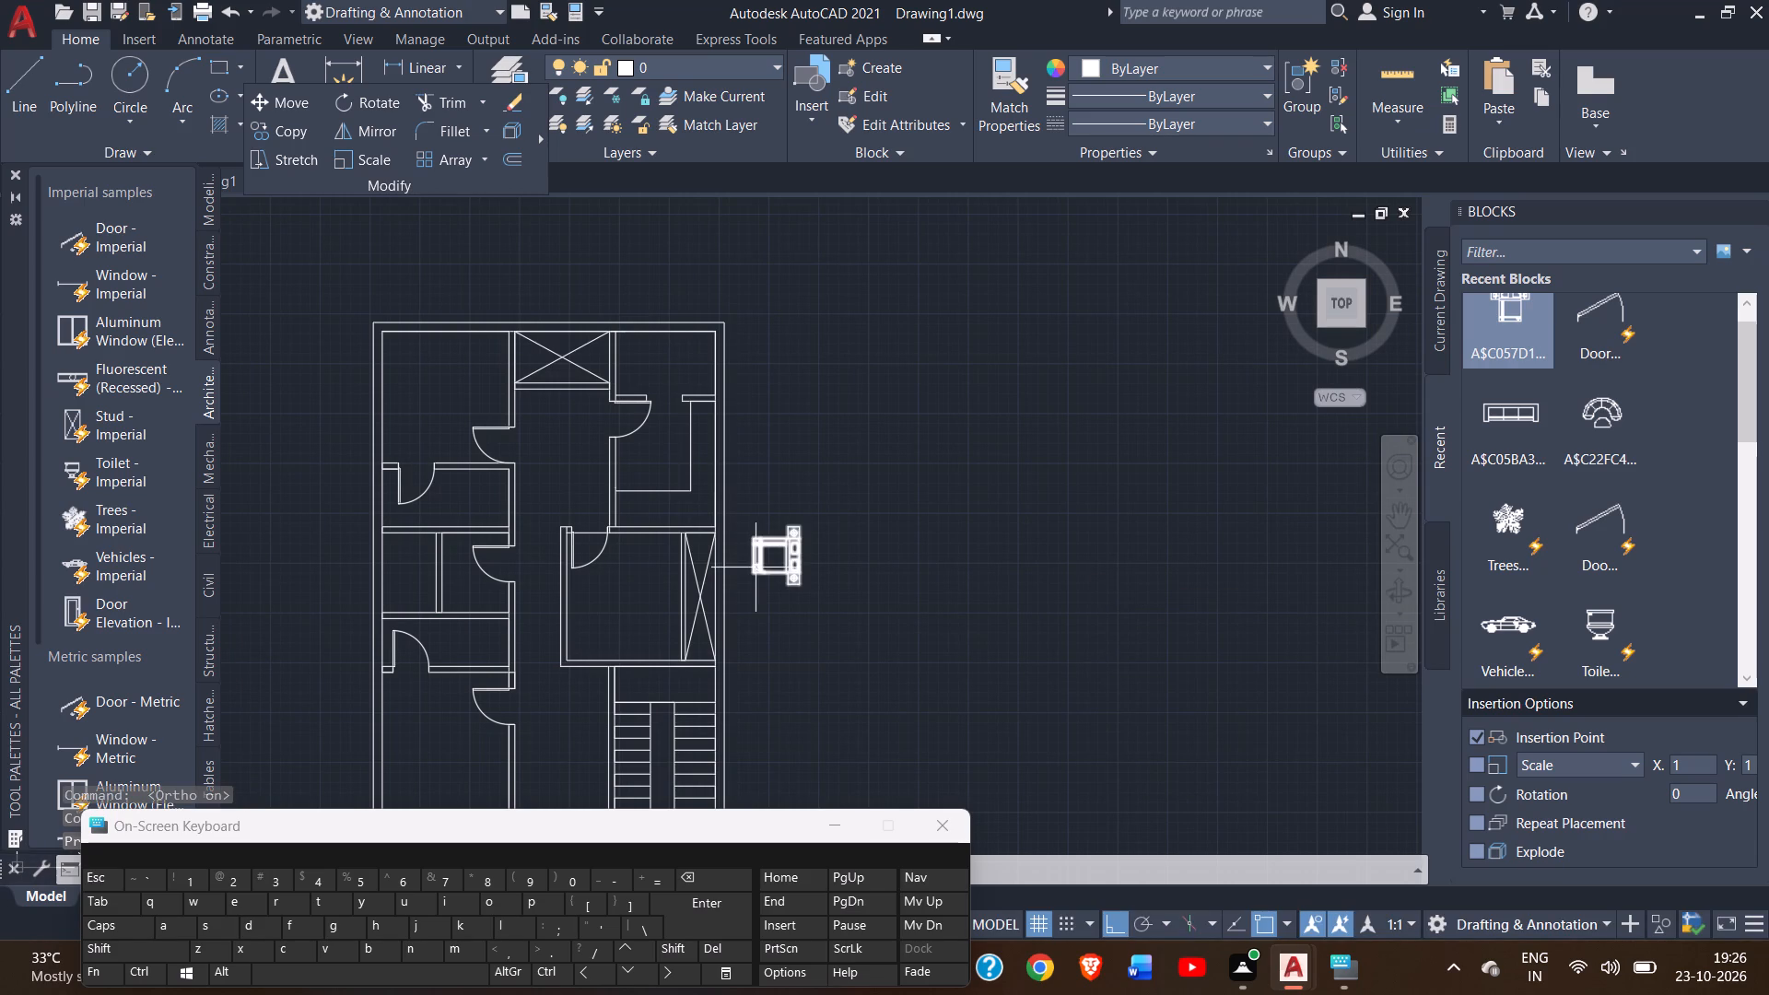
{"action": "left_click", "coordinate": [756, 566]}
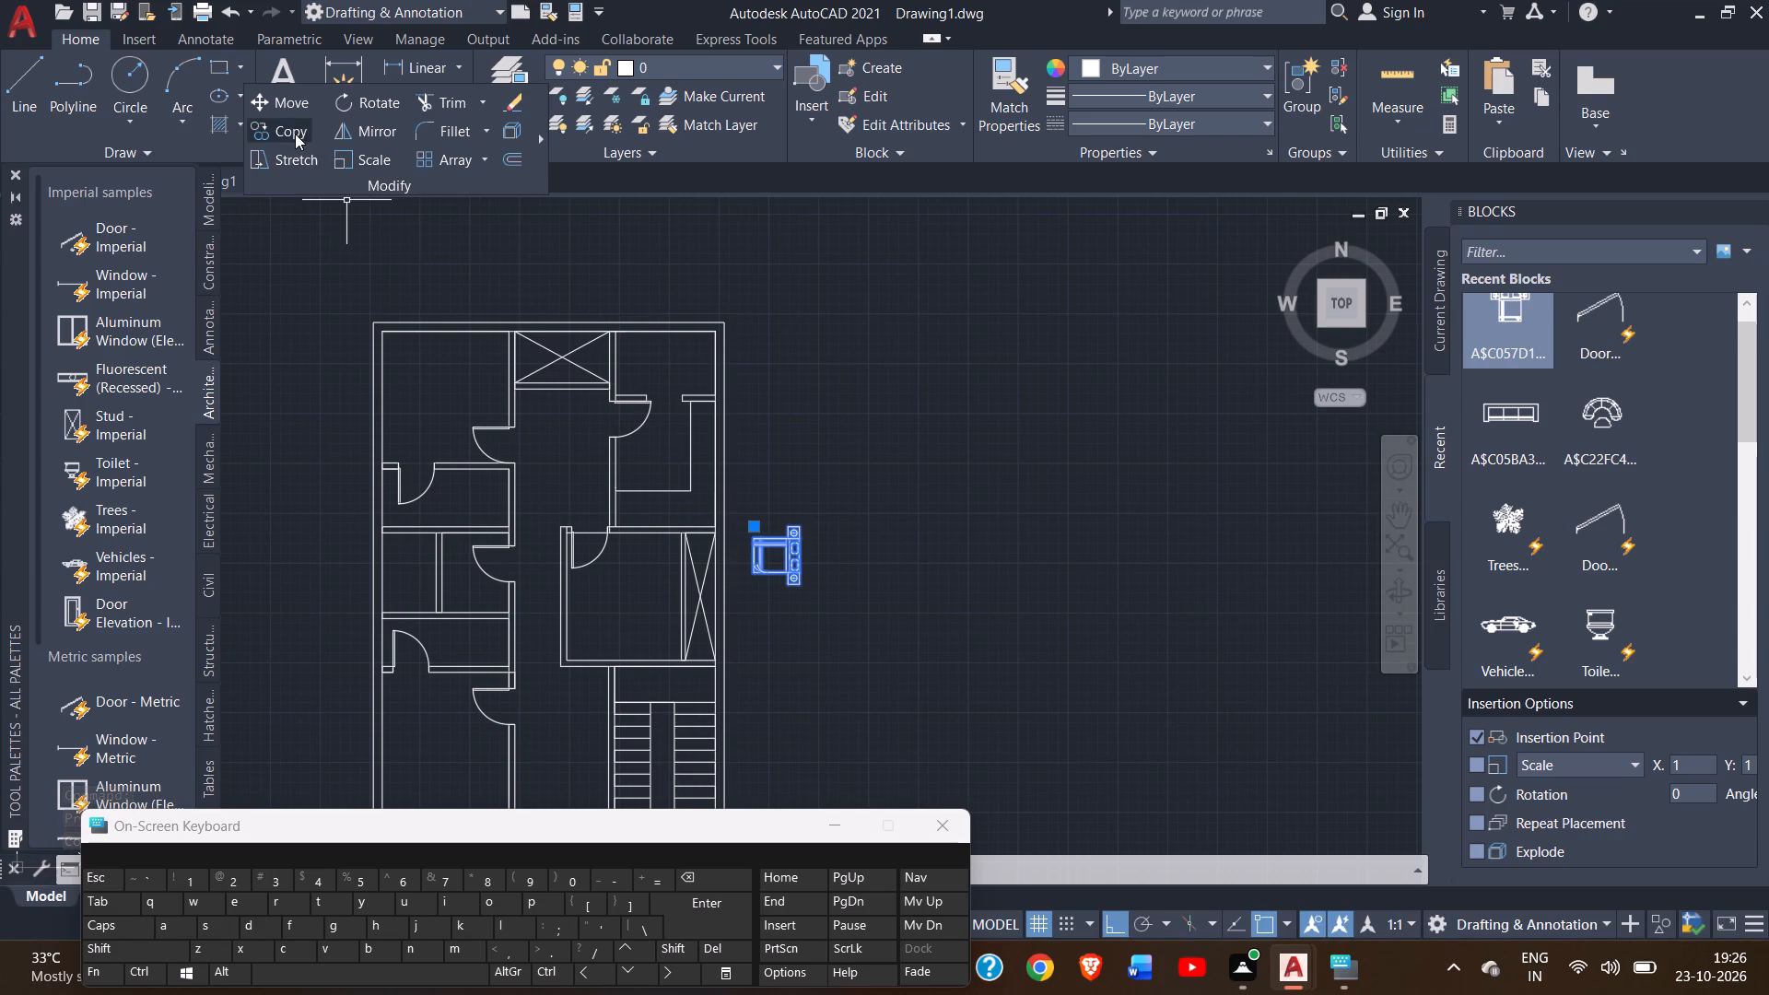
{"action": "left_click", "coordinate": [287, 106]}
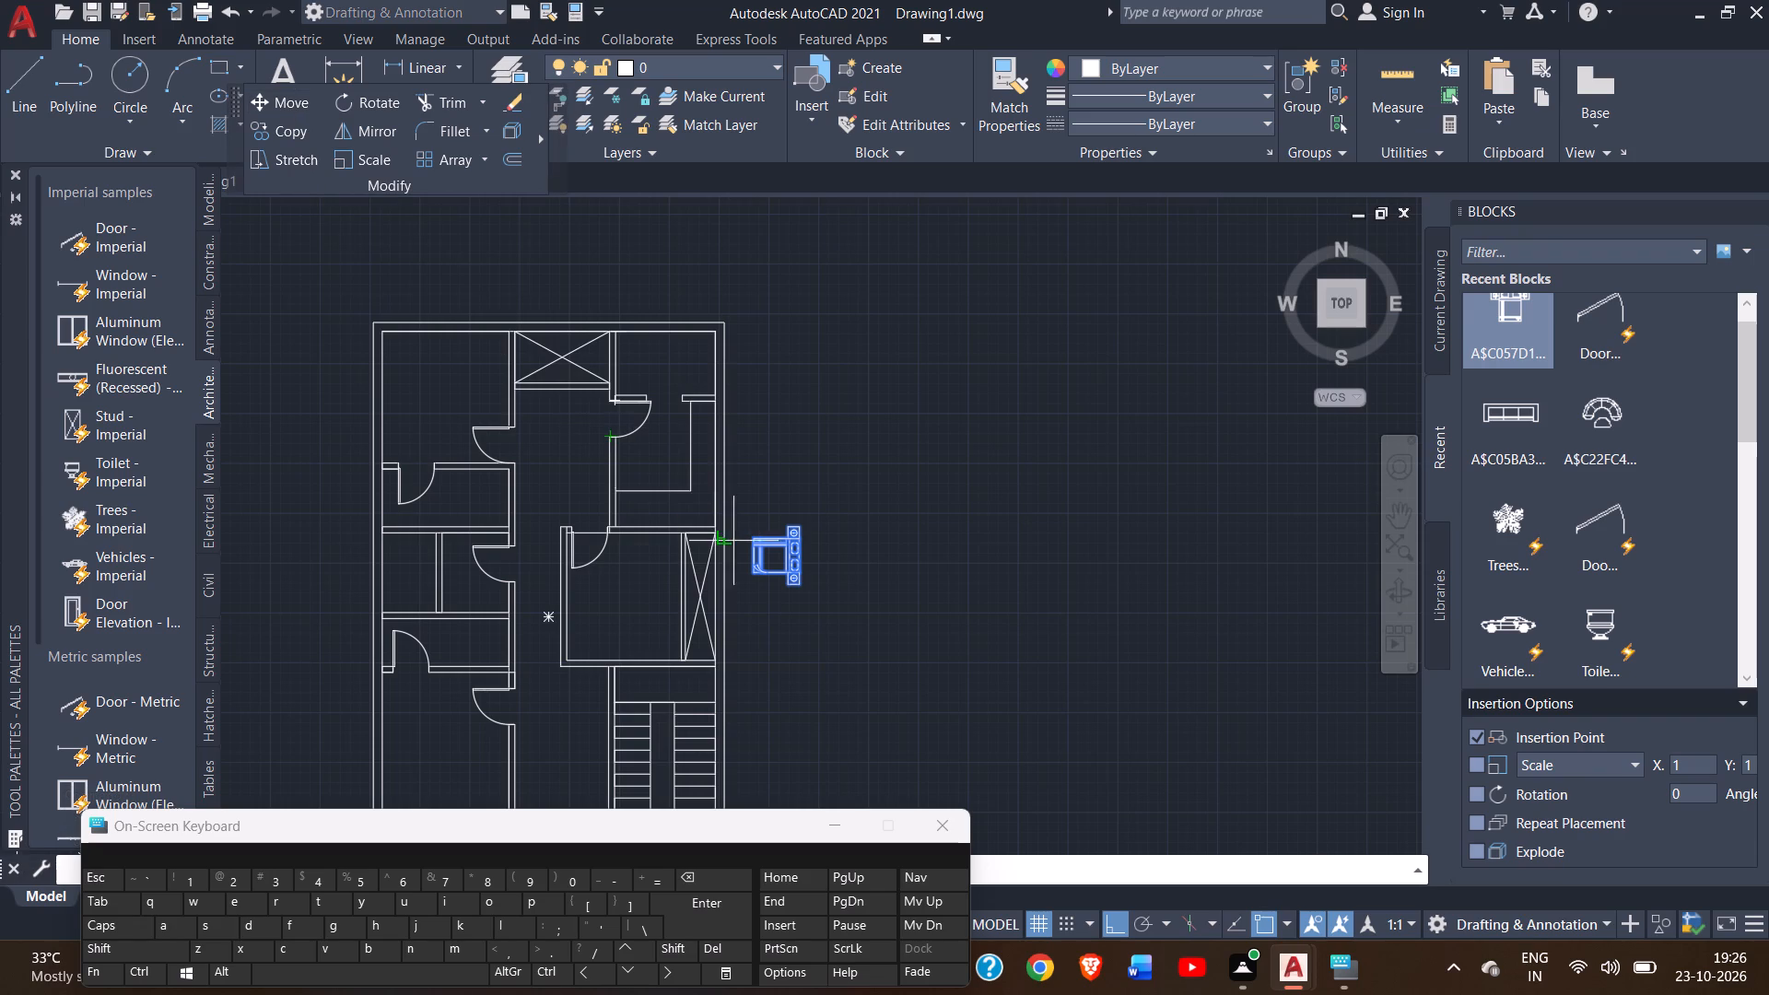
{"action": "left_click", "coordinate": [768, 556]}
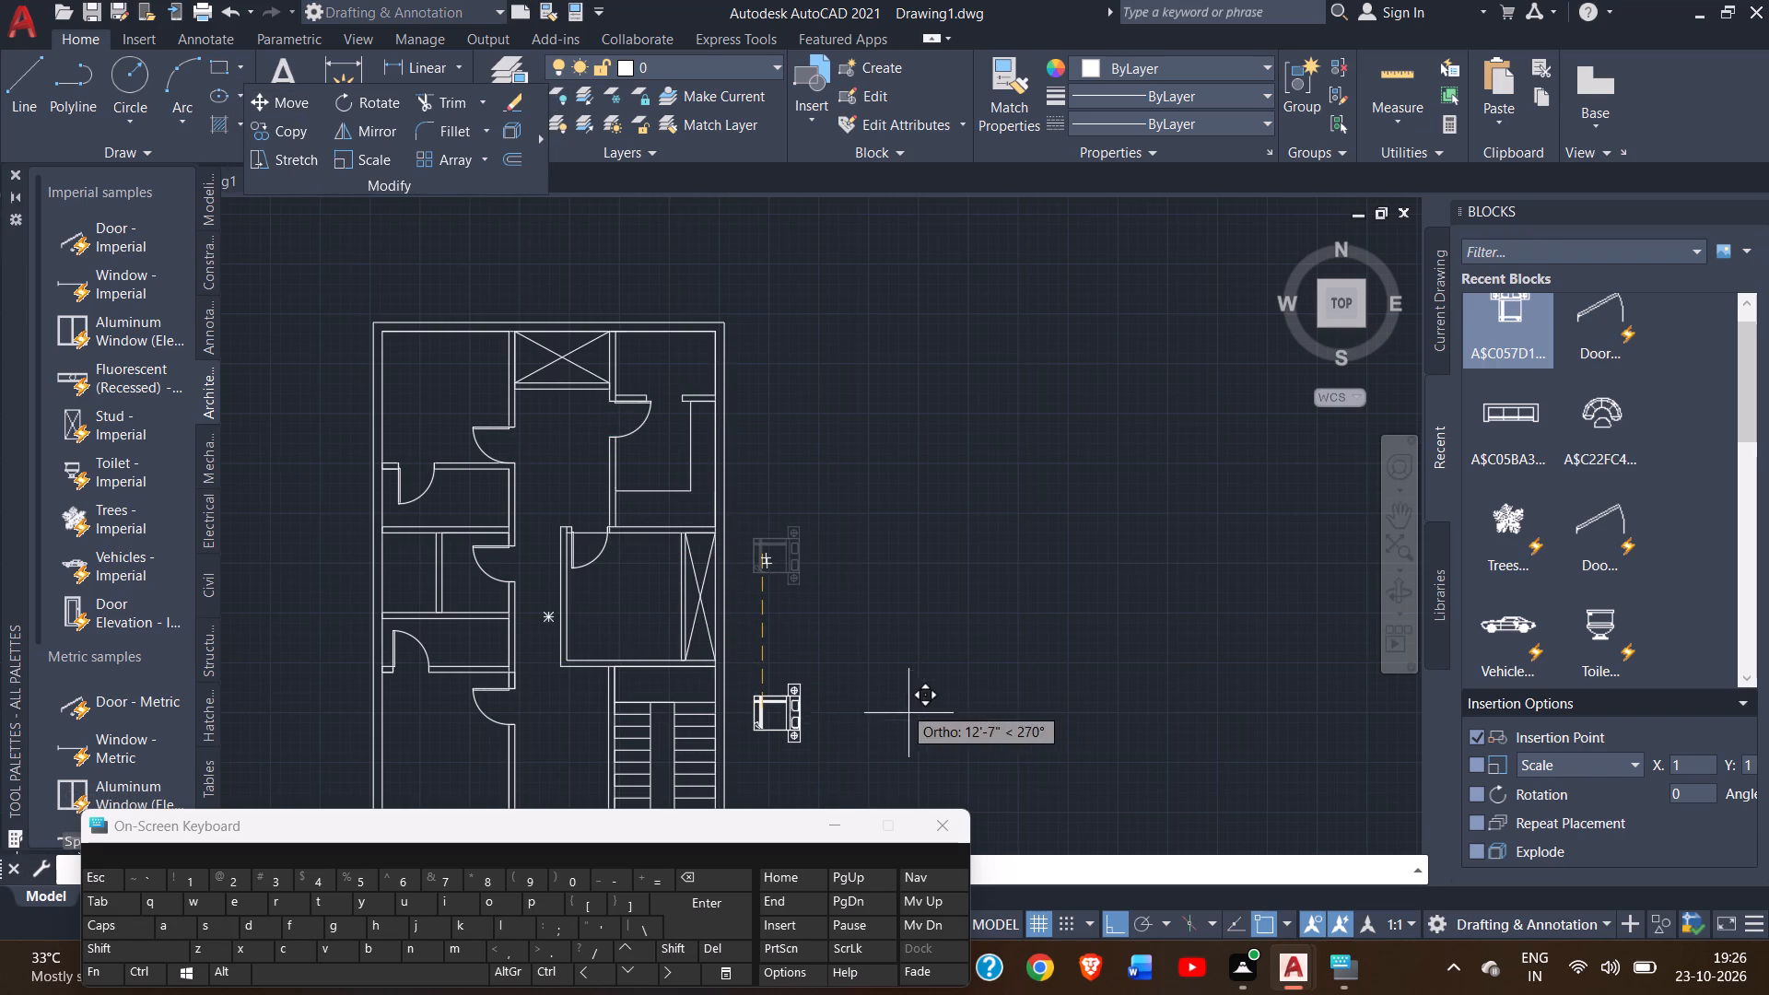
{"action": "left_click", "coordinate": [1103, 923]}
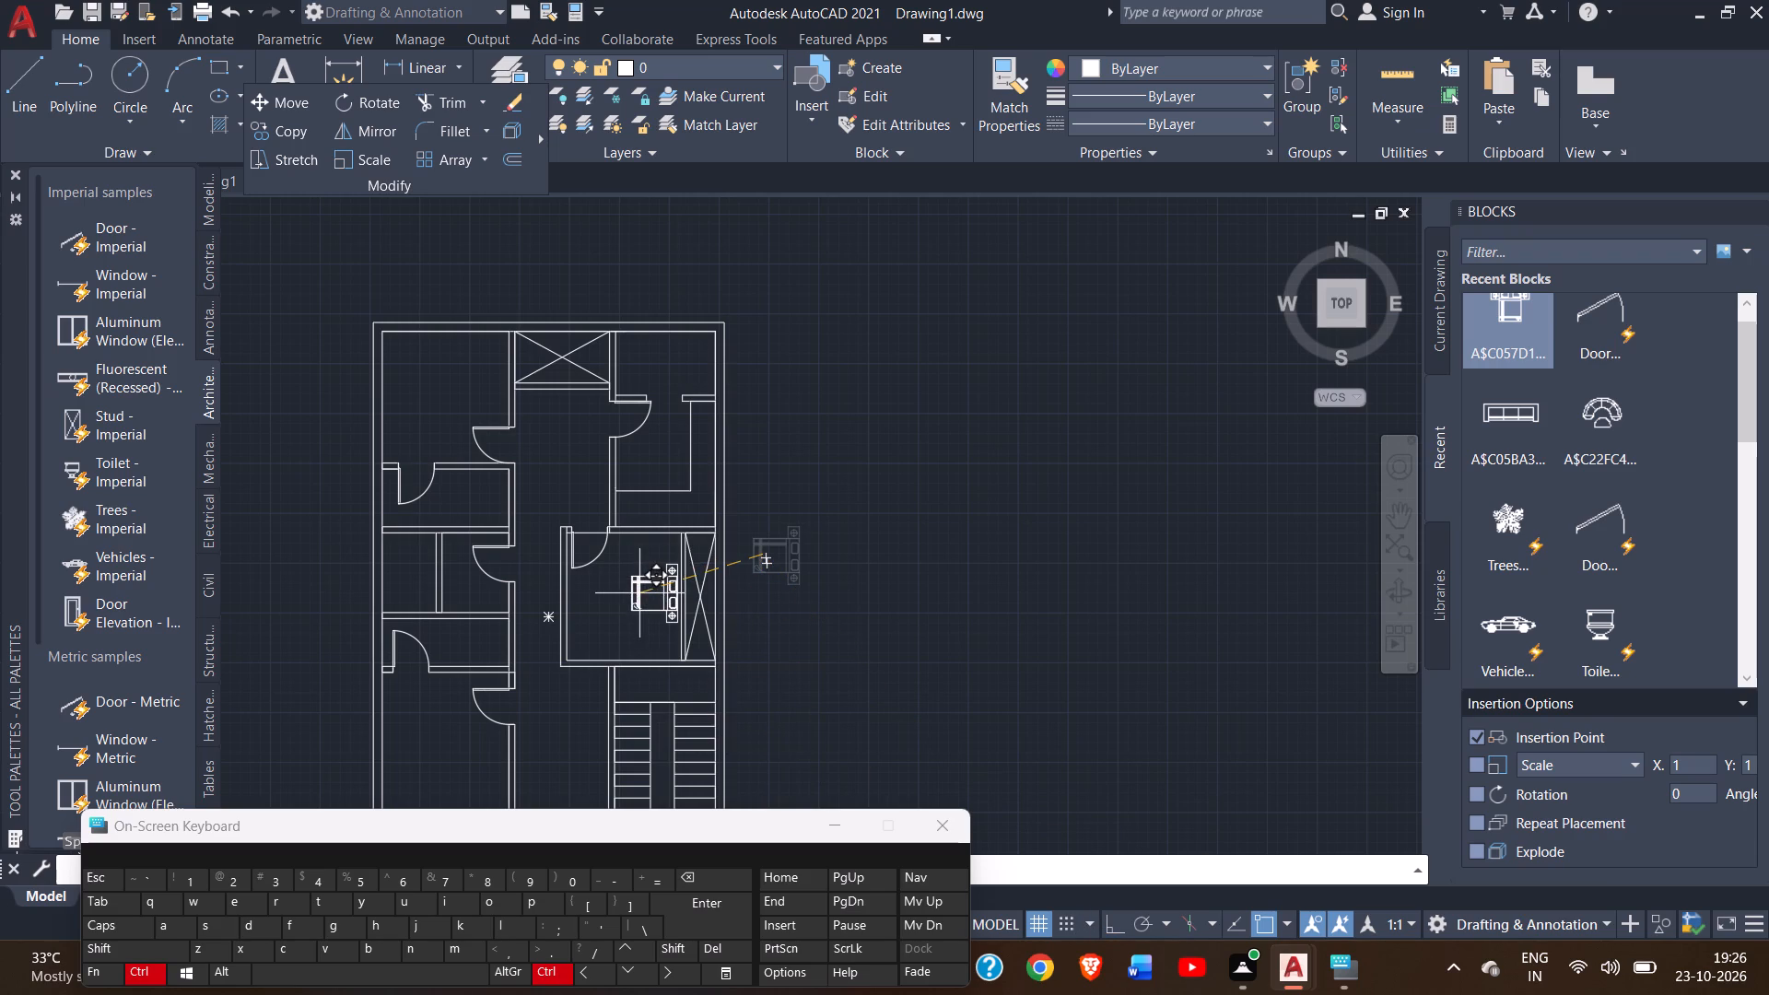
{"action": "scroll", "coordinate": [639, 593], "scroll_direction": "up", "scroll_amount": 4, "text": "ctrl"}
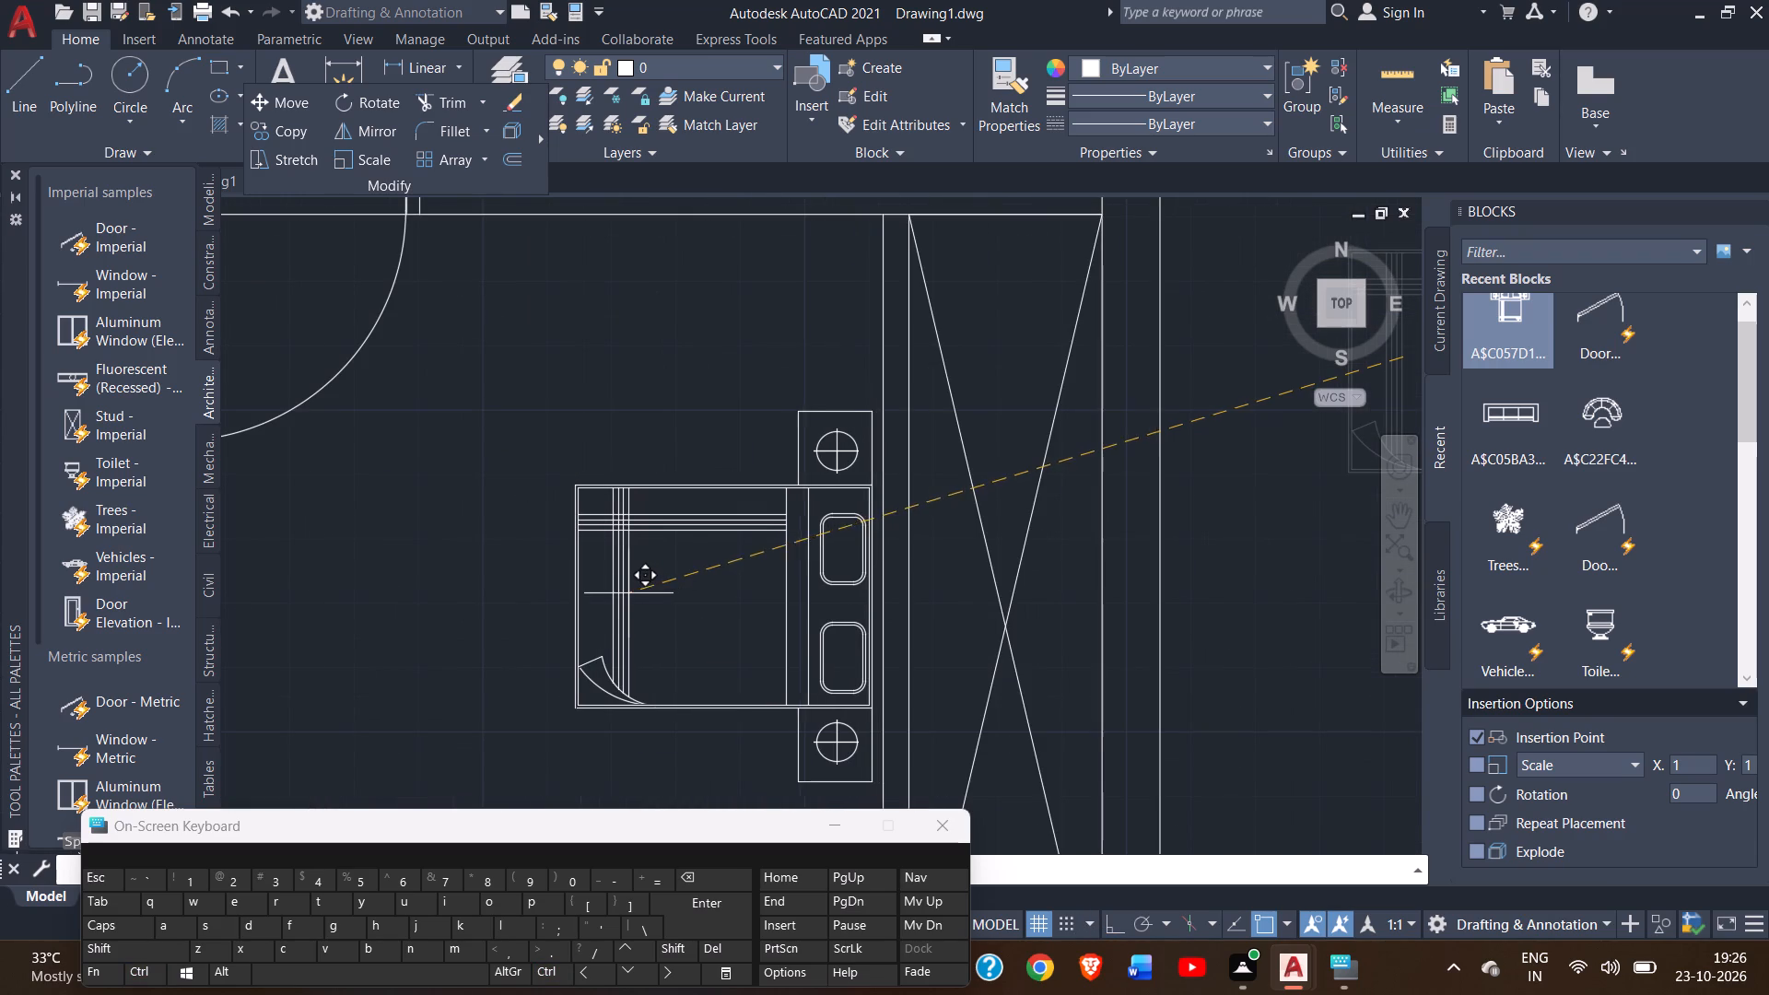
{"action": "left_click", "coordinate": [616, 592]}
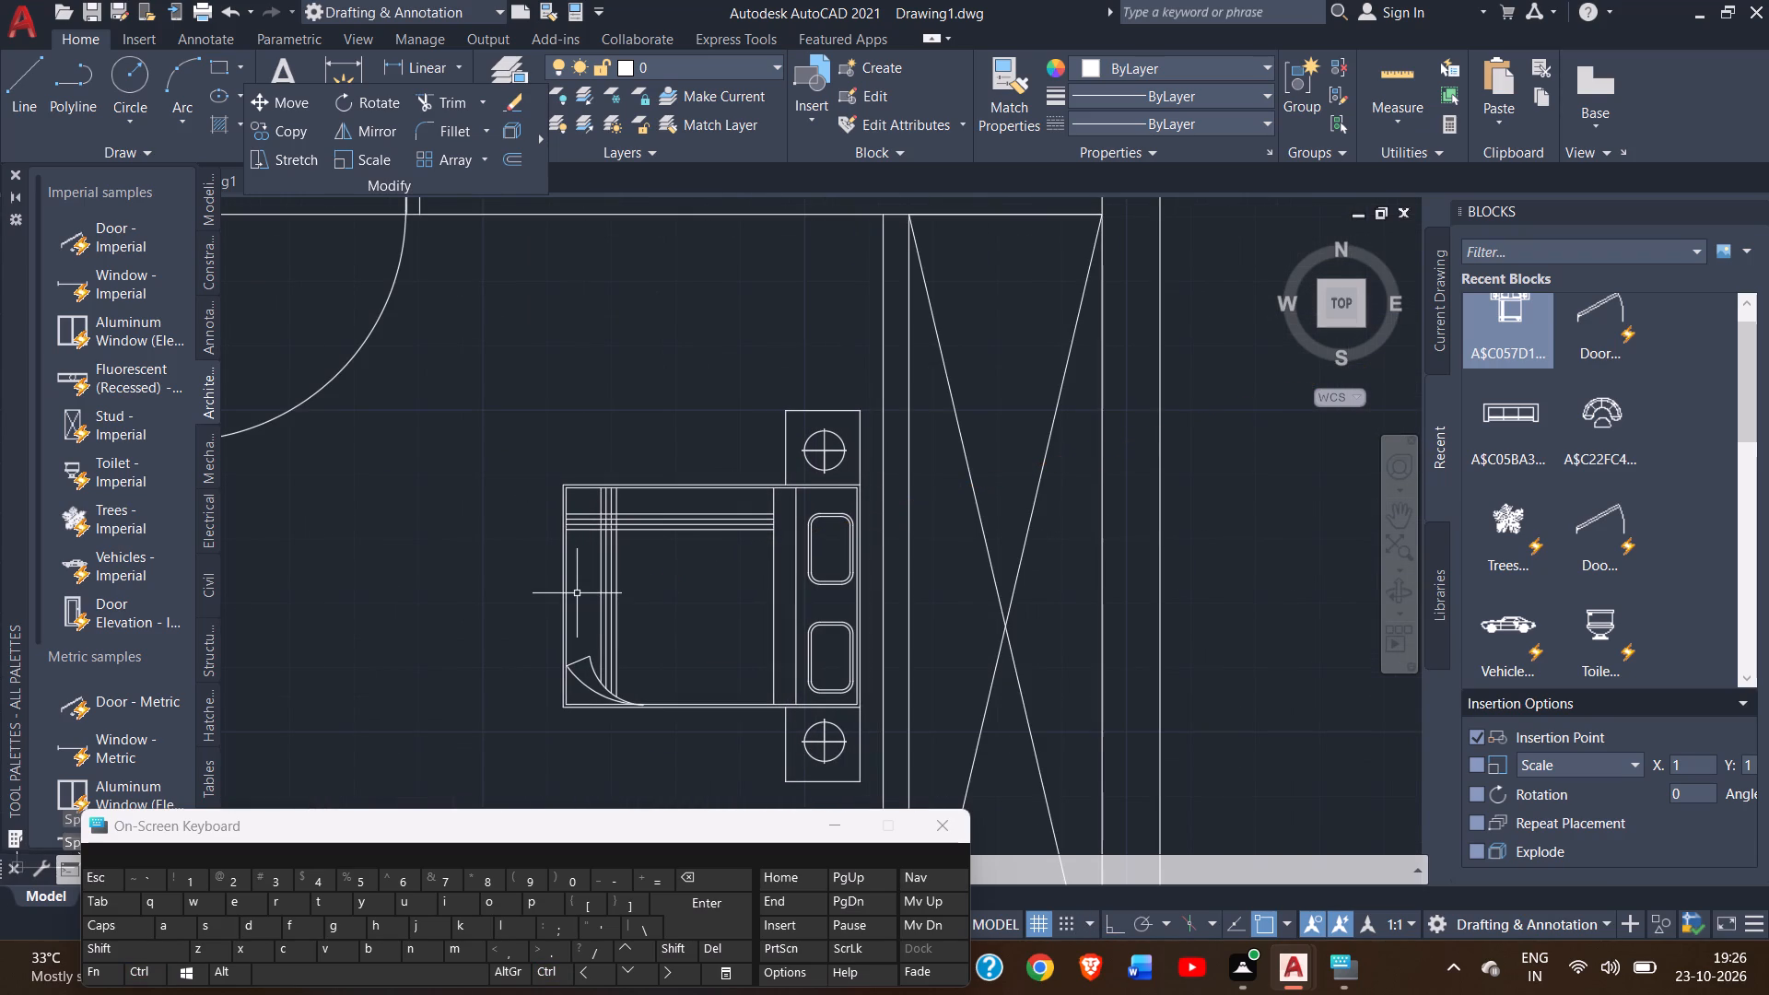
Enlarge the bedroom's double-bed block freehand to about 1.4 times its size, scaling from the upper nightstand's upper-right corner.
{"action": "scroll", "coordinate": [577, 592], "scroll_direction": "down", "scroll_amount": 4, "text": "ctrl"}
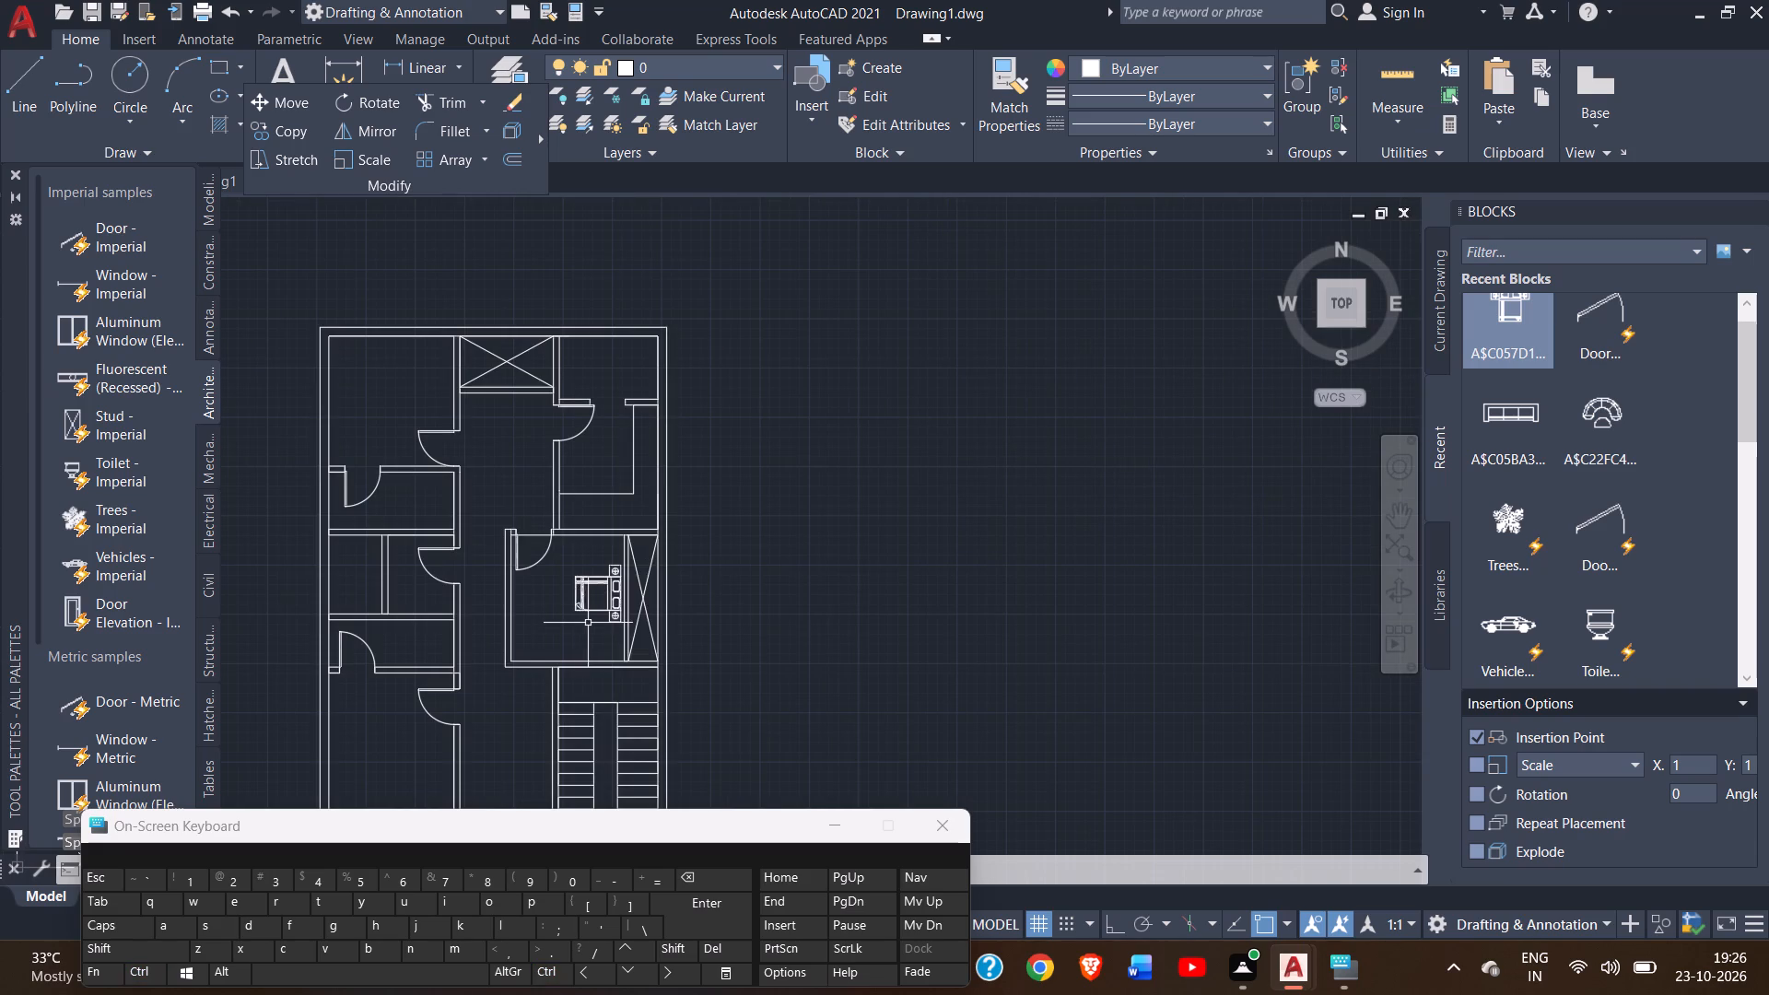
{"action": "left_click", "coordinate": [590, 611]}
{"action": "scroll", "coordinate": [590, 611], "scroll_direction": "up", "scroll_amount": 1, "text": "ctrl"}
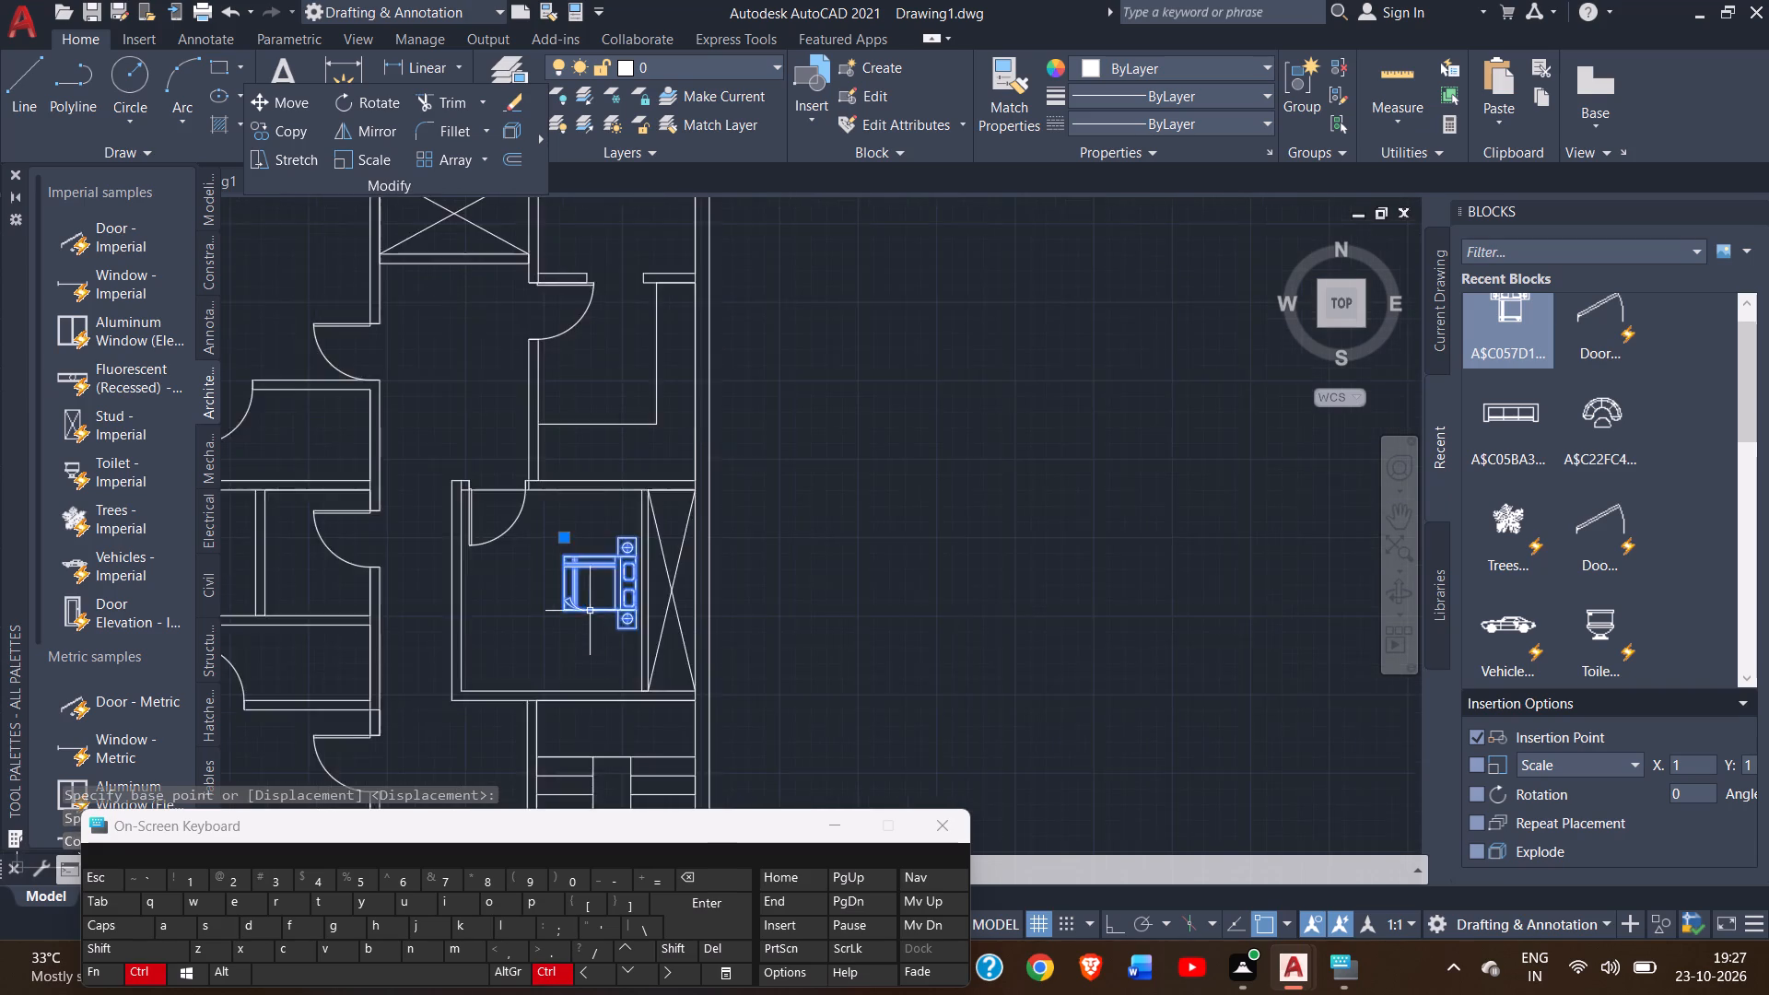
{"action": "scroll", "coordinate": [590, 611], "scroll_direction": "up", "scroll_amount": 1, "text": "ctrl"}
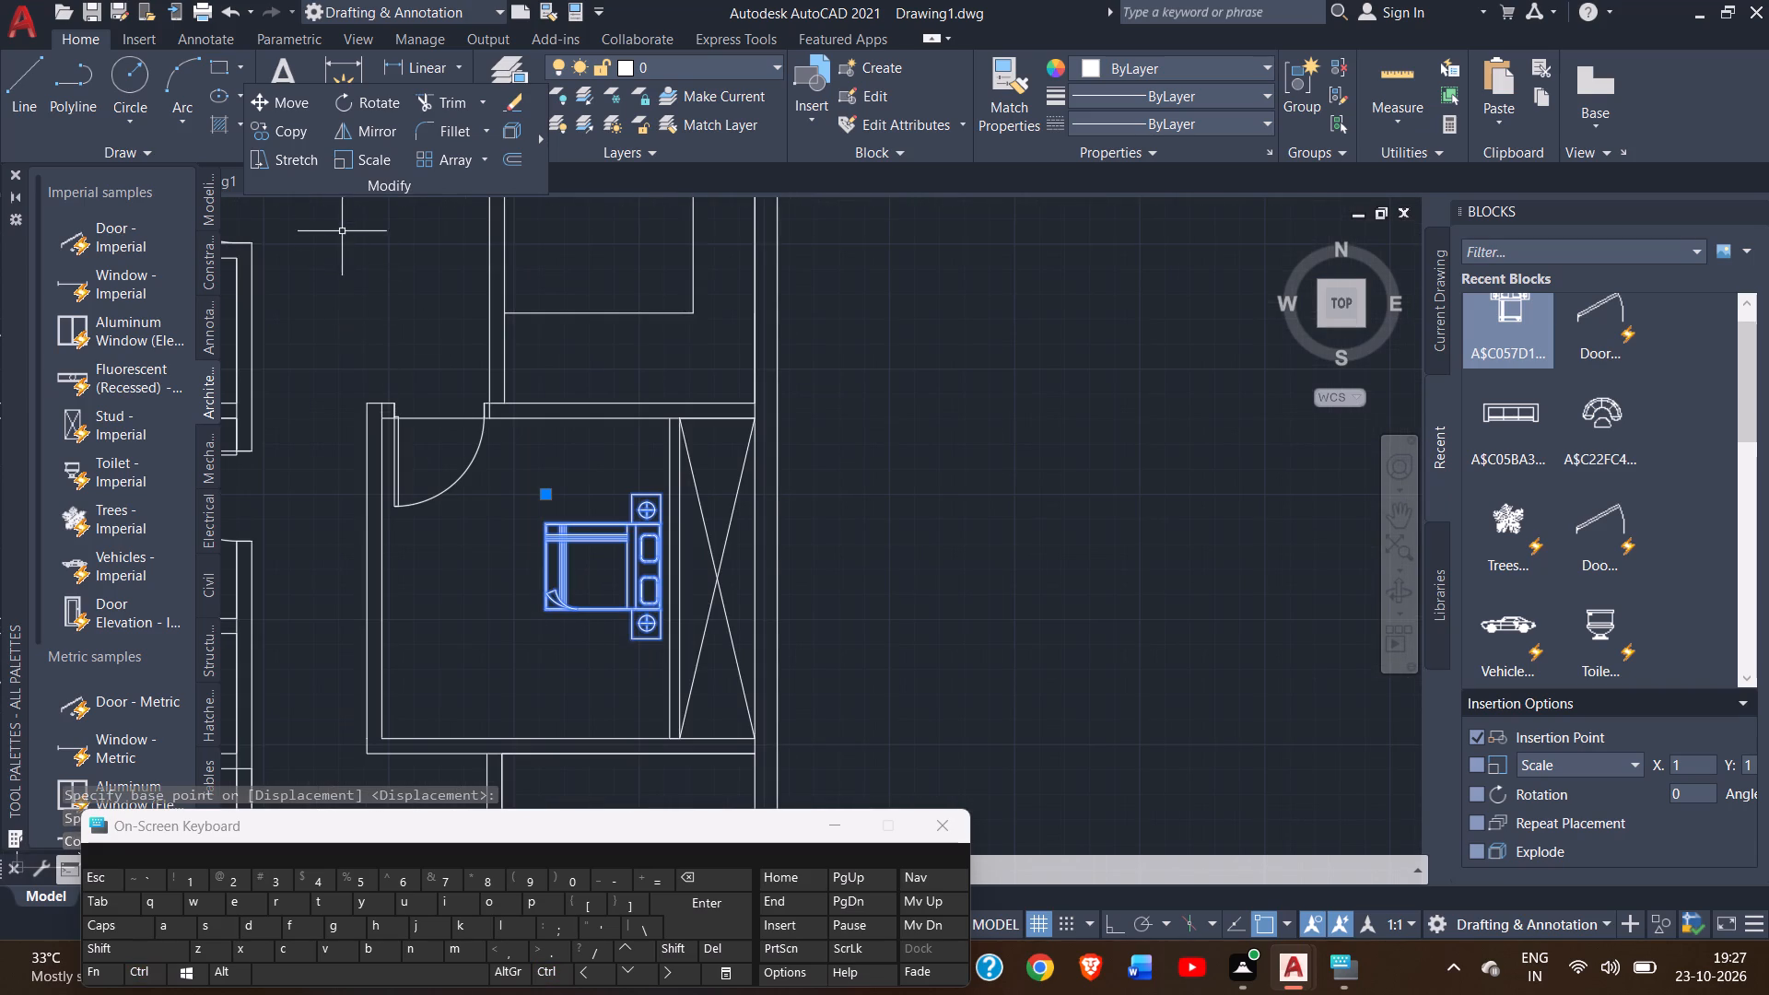
{"action": "left_click", "coordinate": [343, 161]}
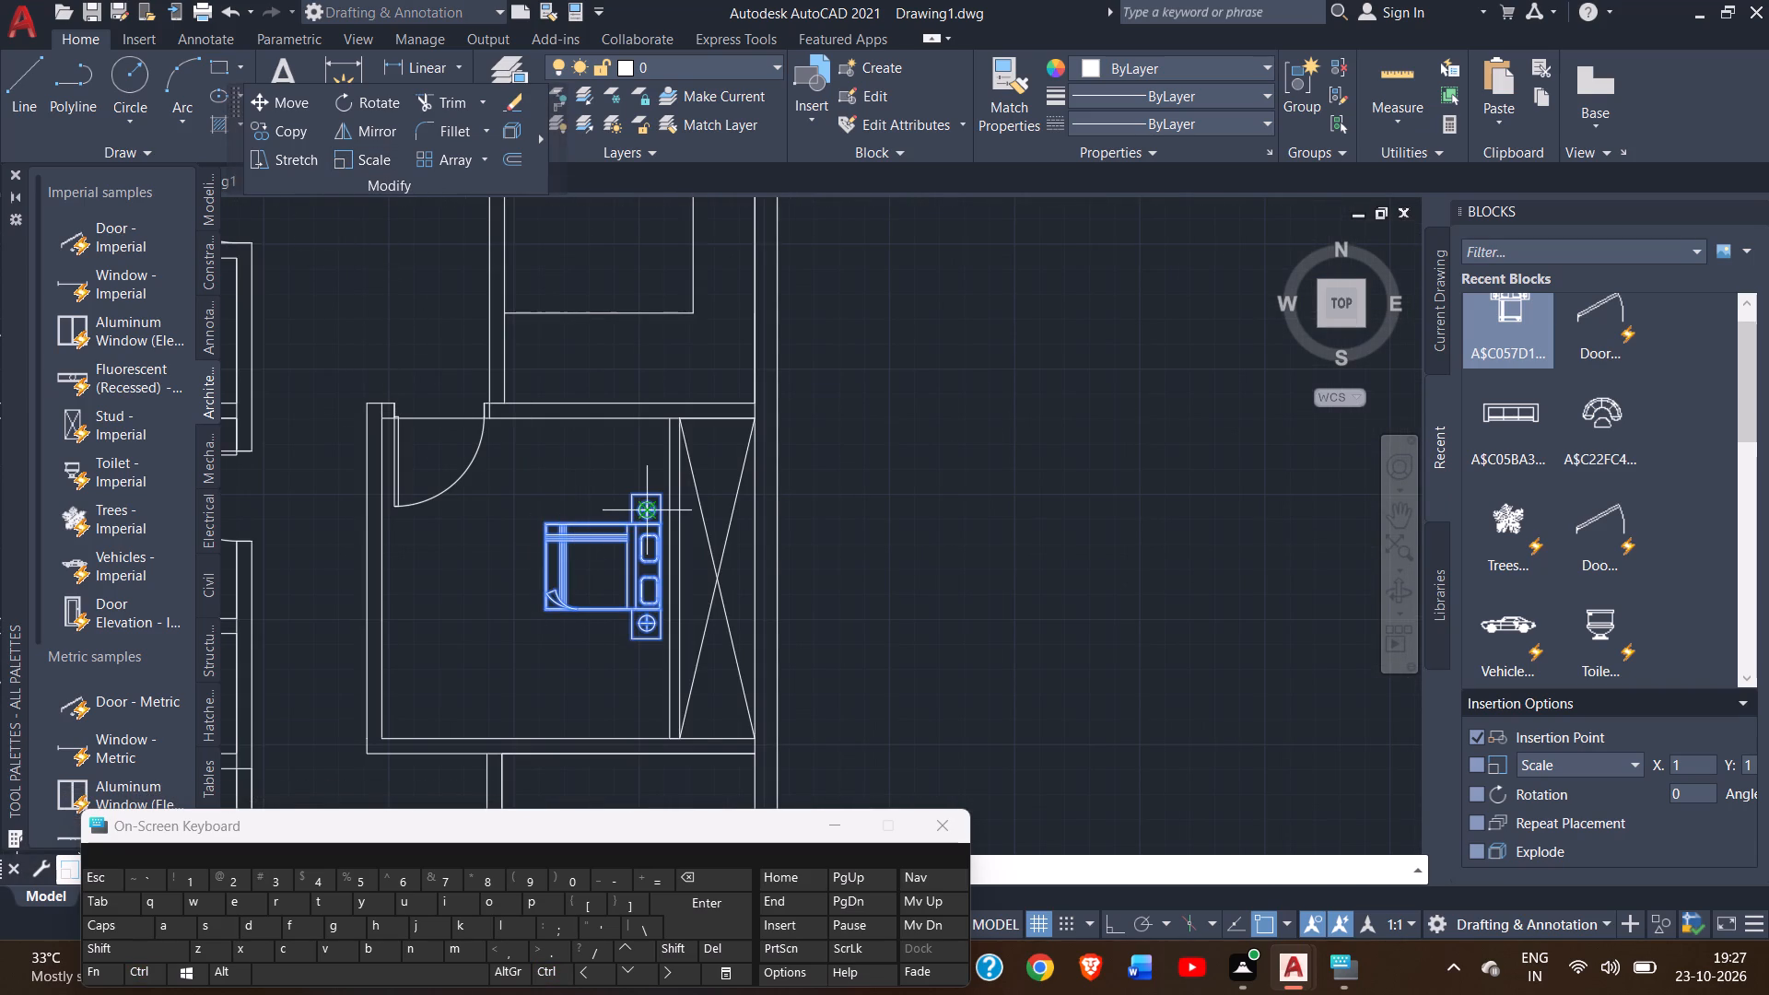
{"action": "left_click_drag", "start_coordinate": [661, 493], "coordinate": [637, 501]}
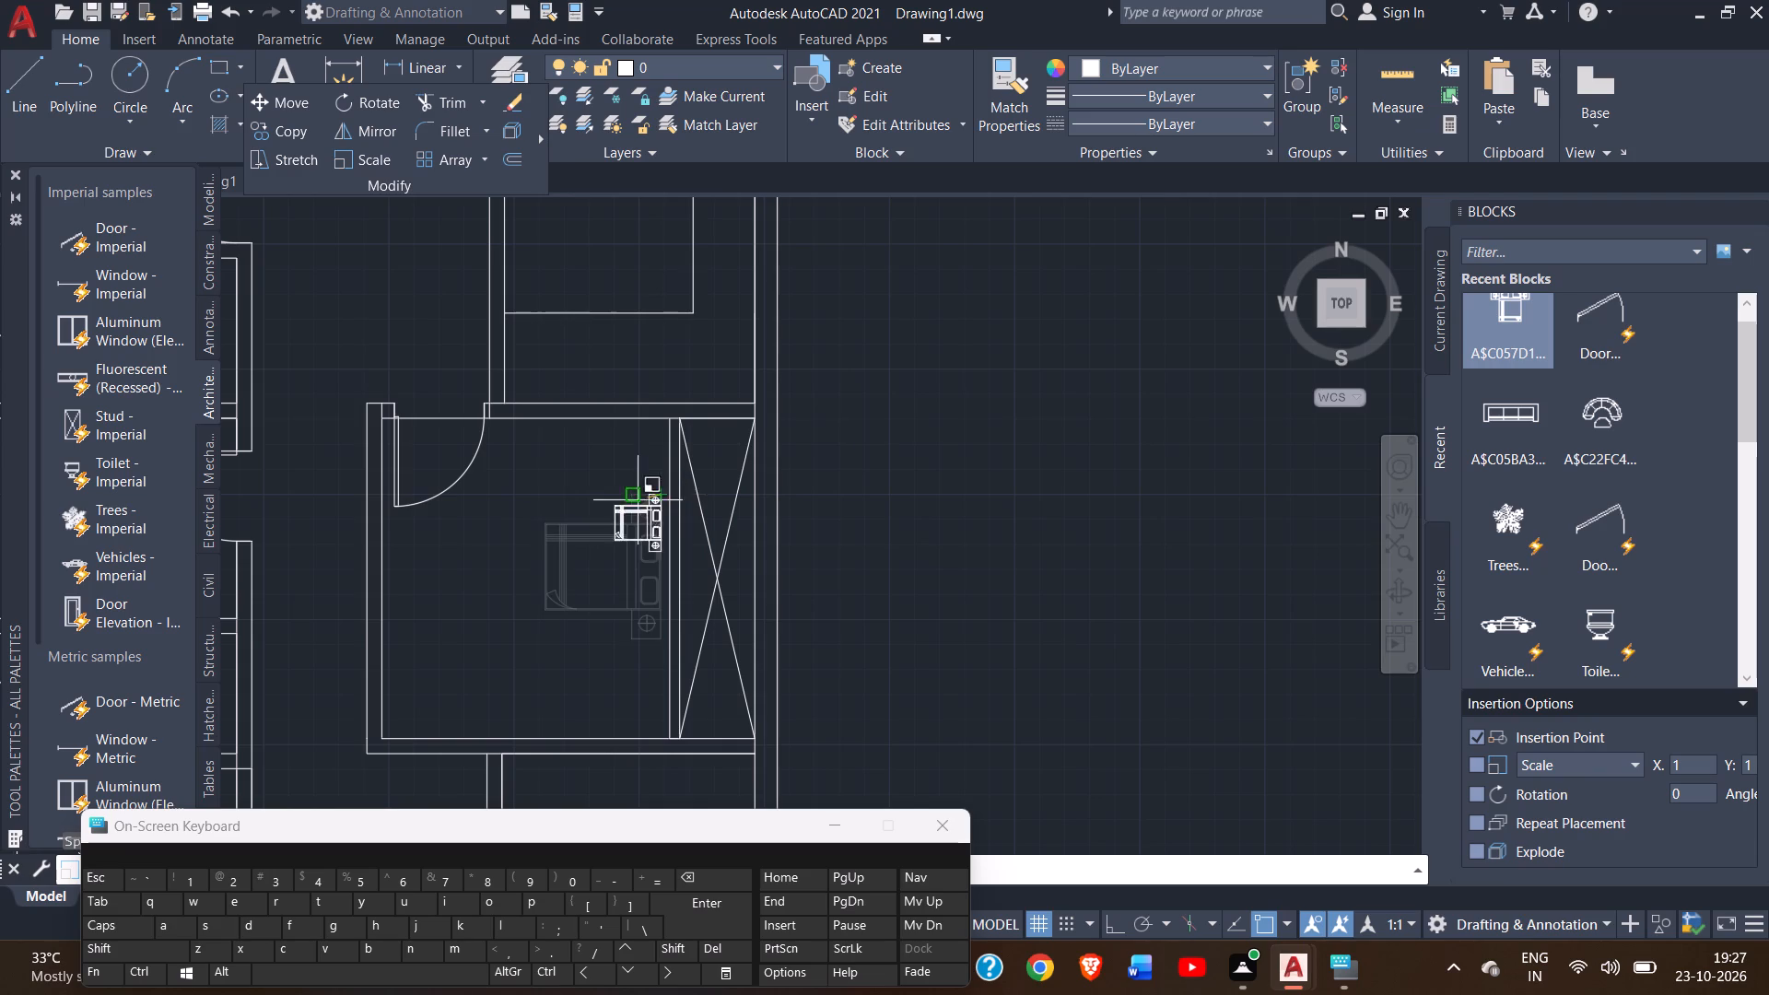
{"action": "left_click_drag", "start_coordinate": [637, 501], "coordinate": [566, 541]}
{"action": "left_click", "coordinate": [566, 541]}
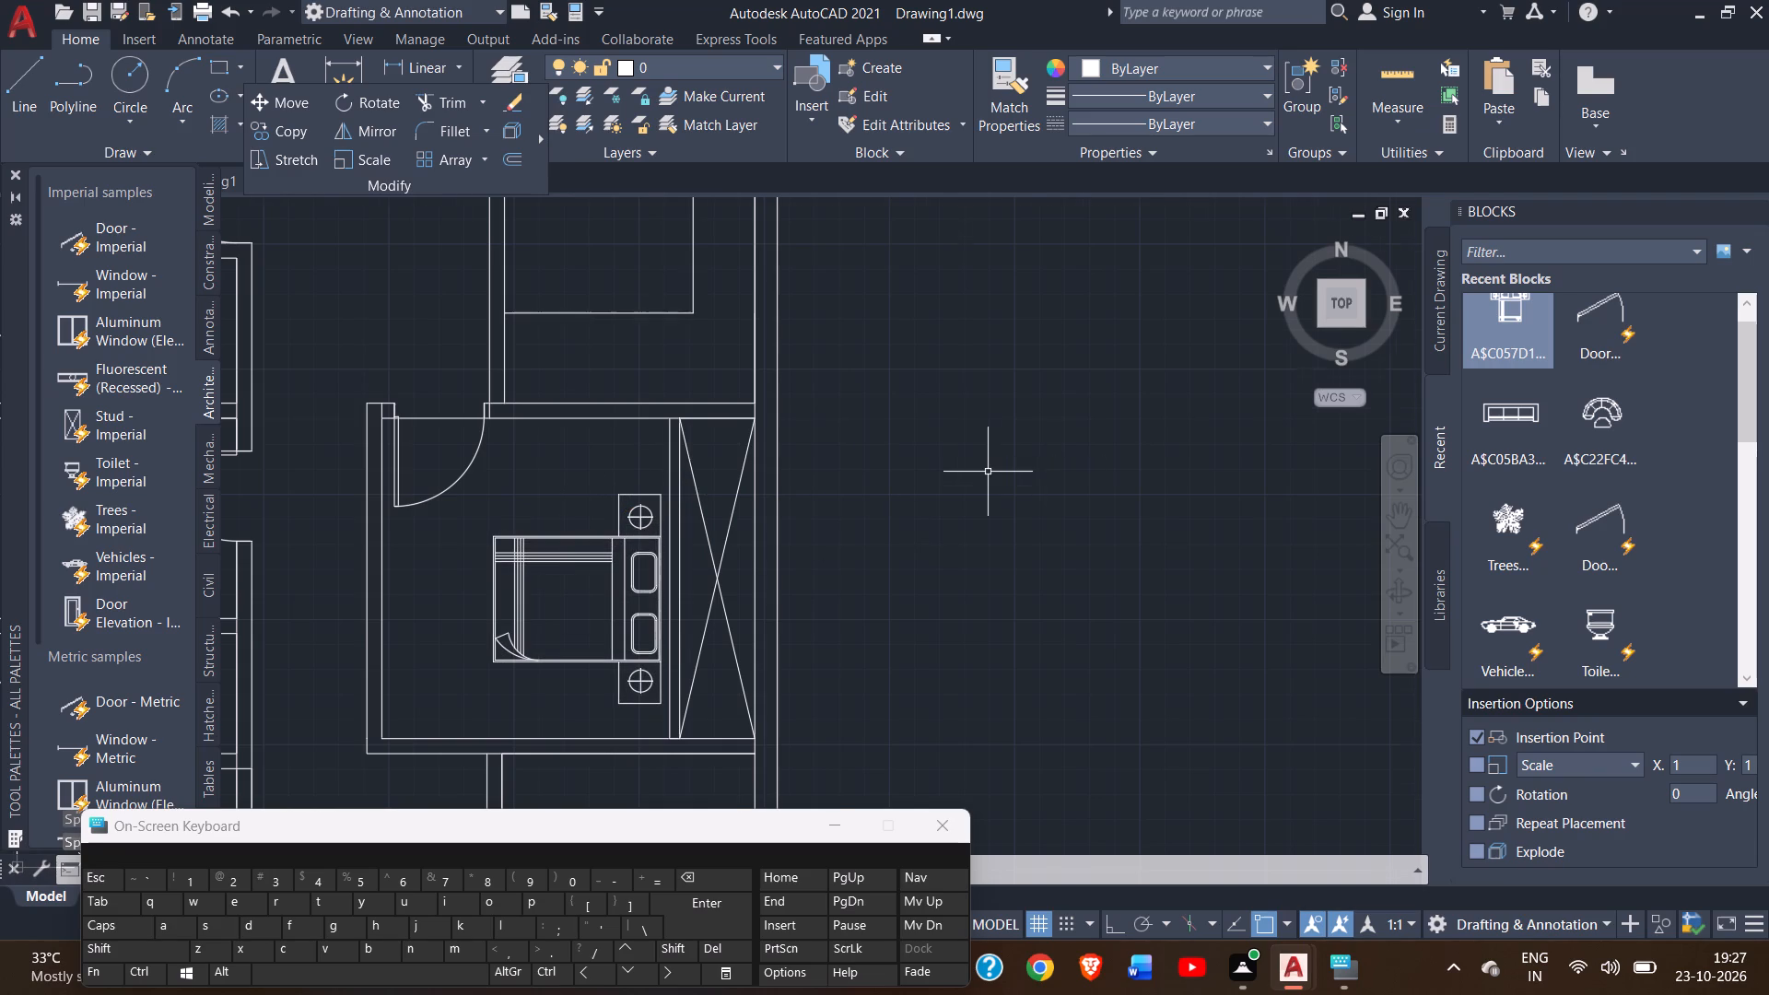
Insert the recent bed block A$C18EB7, with side tables and loose cushions, in the empty space east of the furnished bedroom.
{"action": "scroll", "coordinate": [988, 472], "scroll_direction": "down", "scroll_amount": 2, "text": "ctrl"}
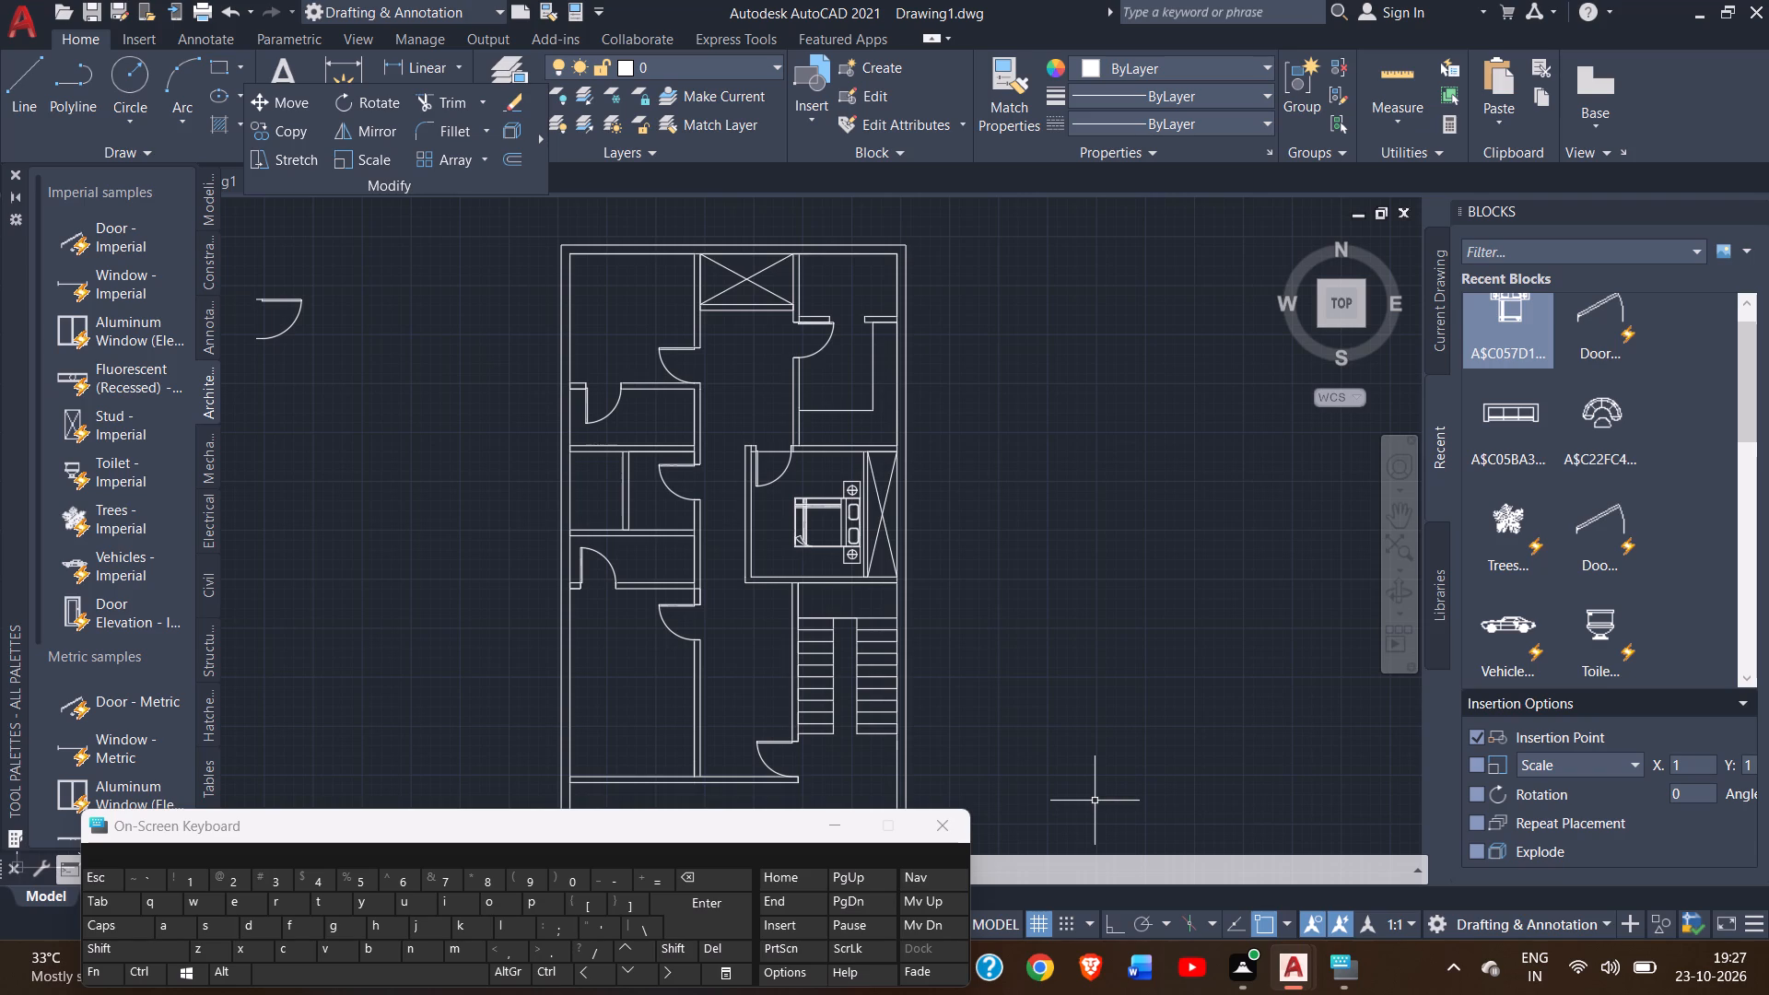
{"action": "scroll", "coordinate": [1566, 569], "scroll_direction": "down", "scroll_amount": 6}
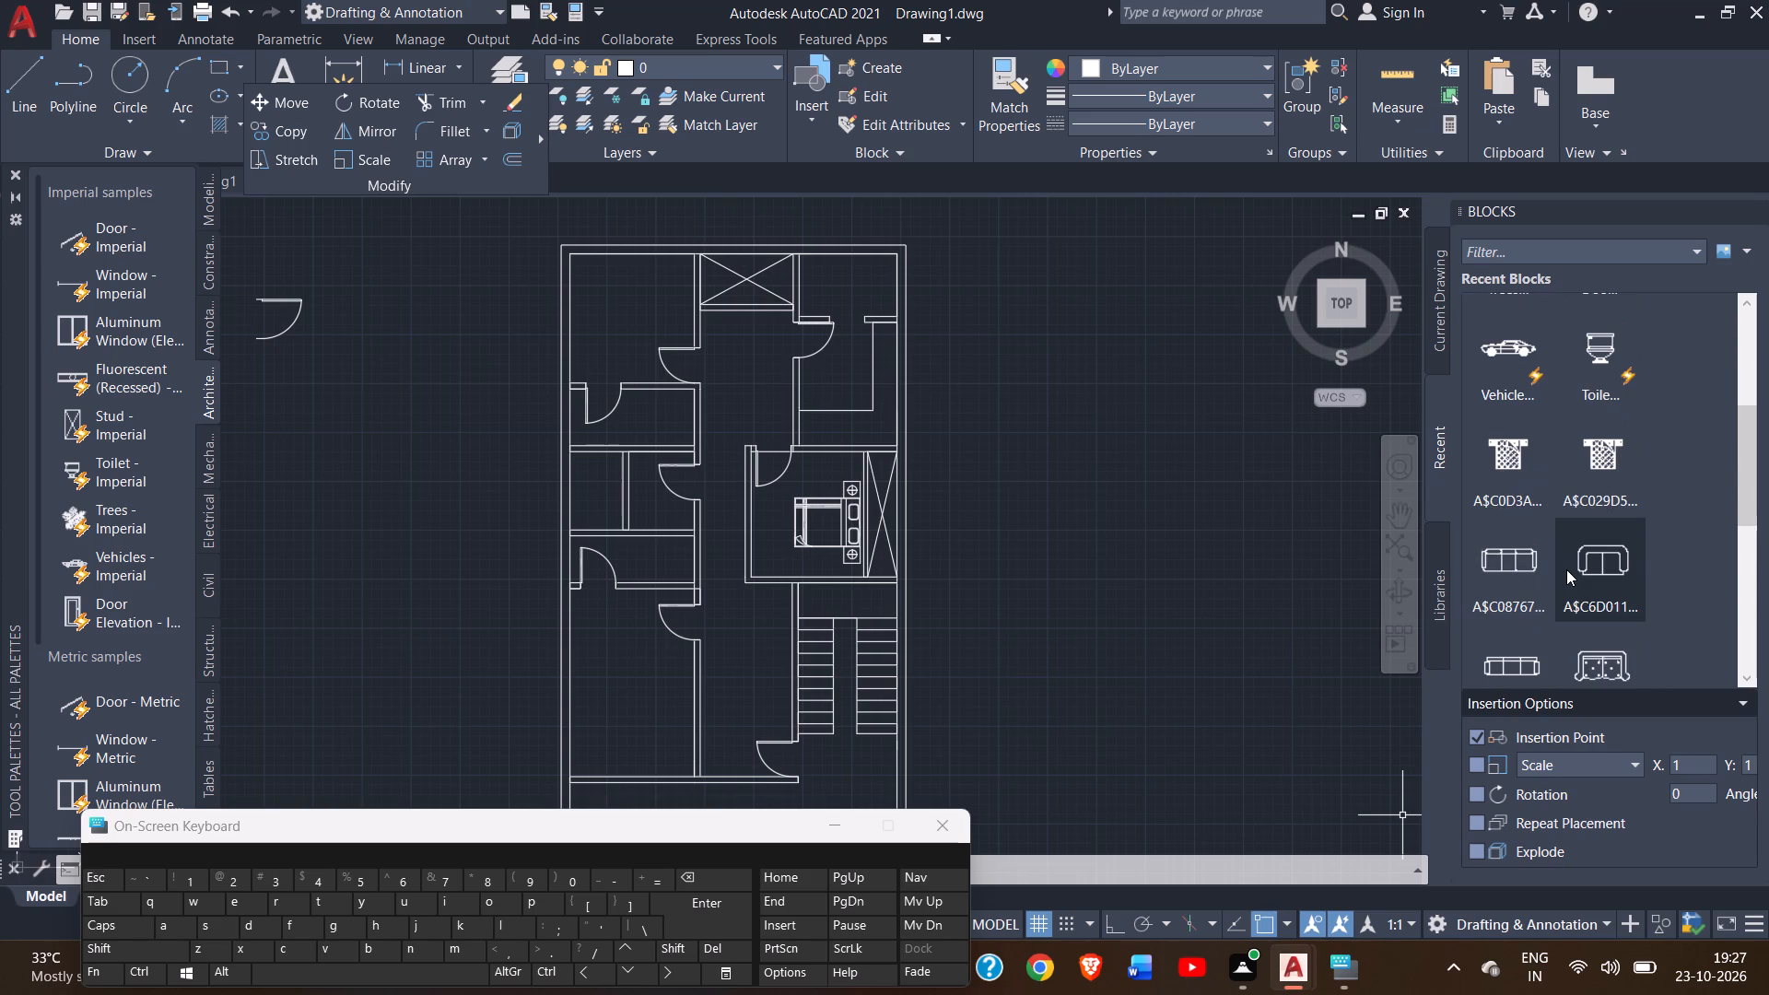
{"action": "scroll", "coordinate": [1566, 569], "scroll_direction": "down", "scroll_amount": 8}
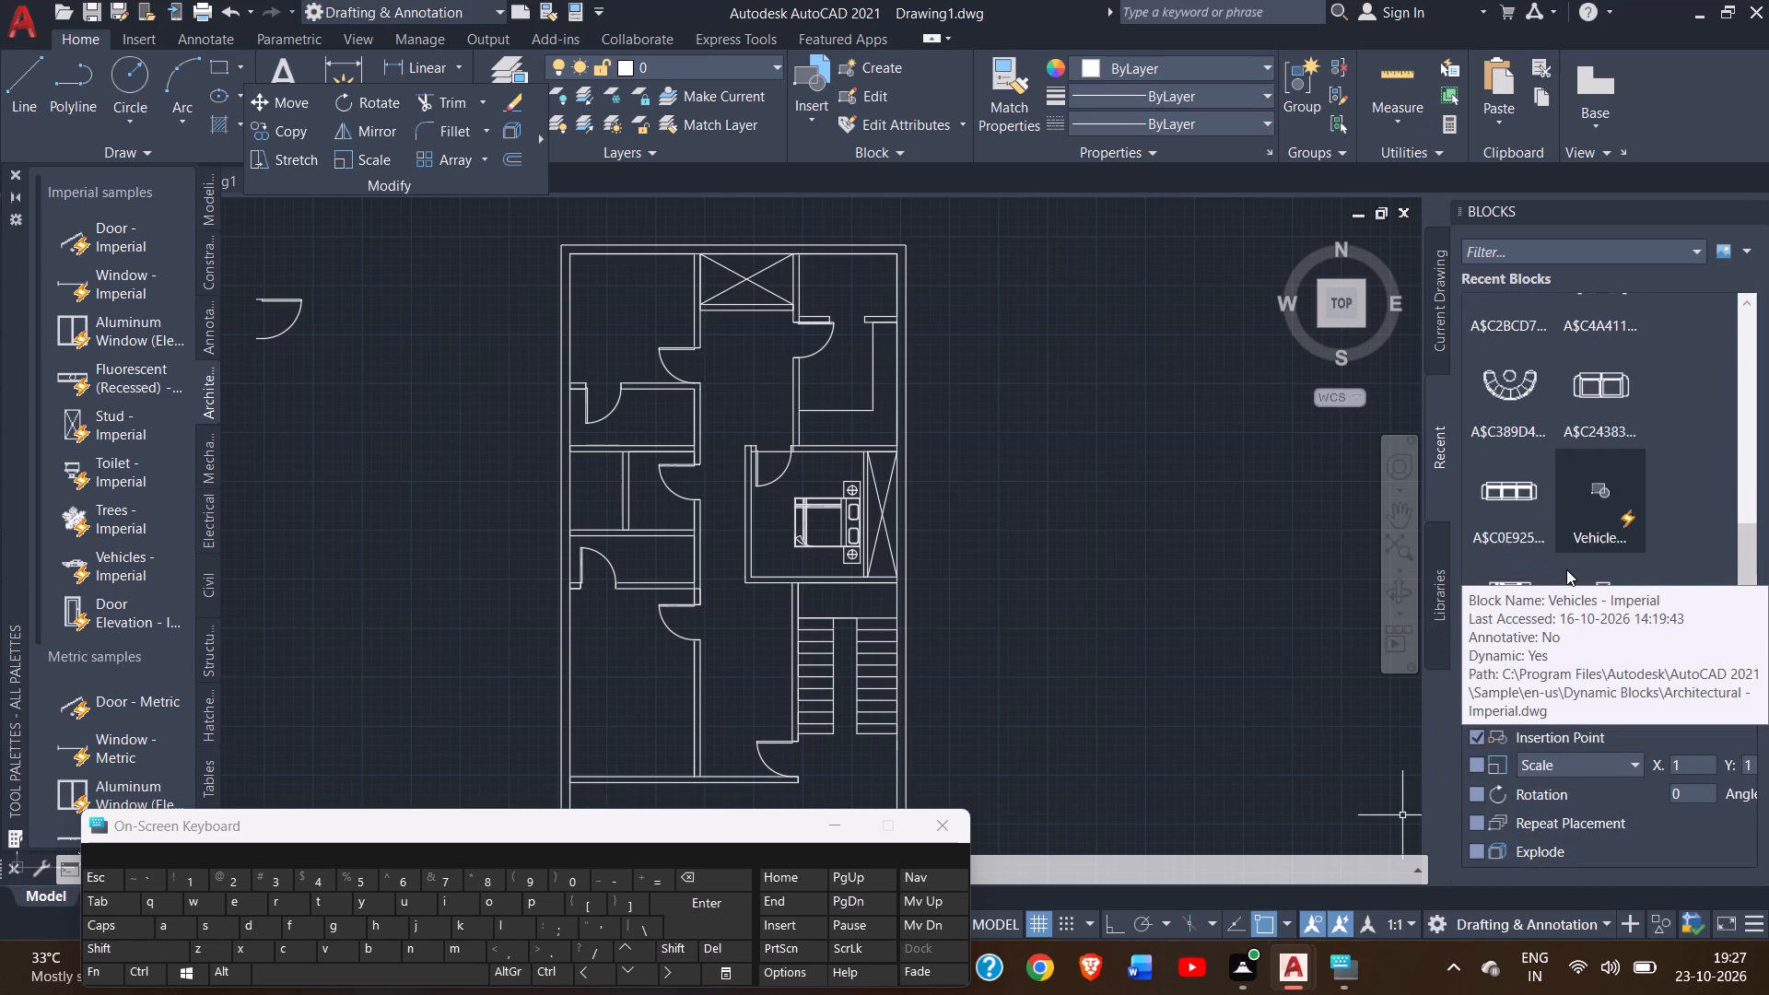
{"action": "scroll", "coordinate": [1566, 569], "scroll_direction": "down", "scroll_amount": 3}
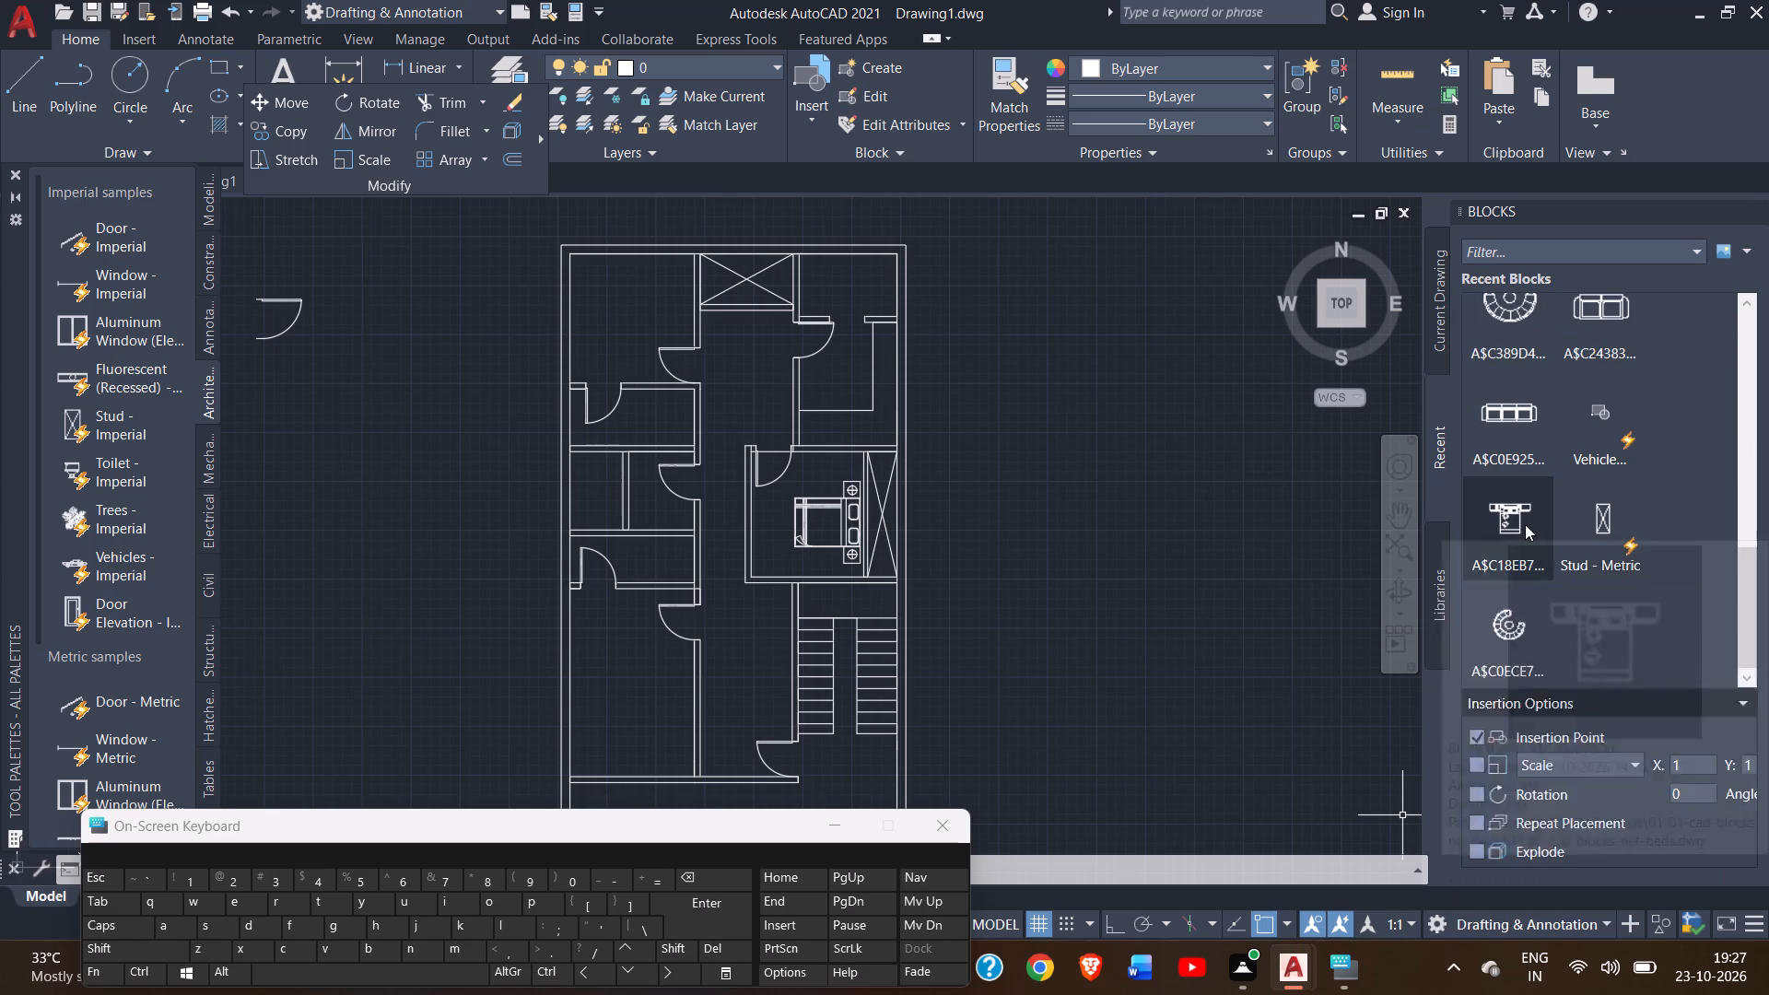
{"action": "left_click", "coordinate": [1525, 524]}
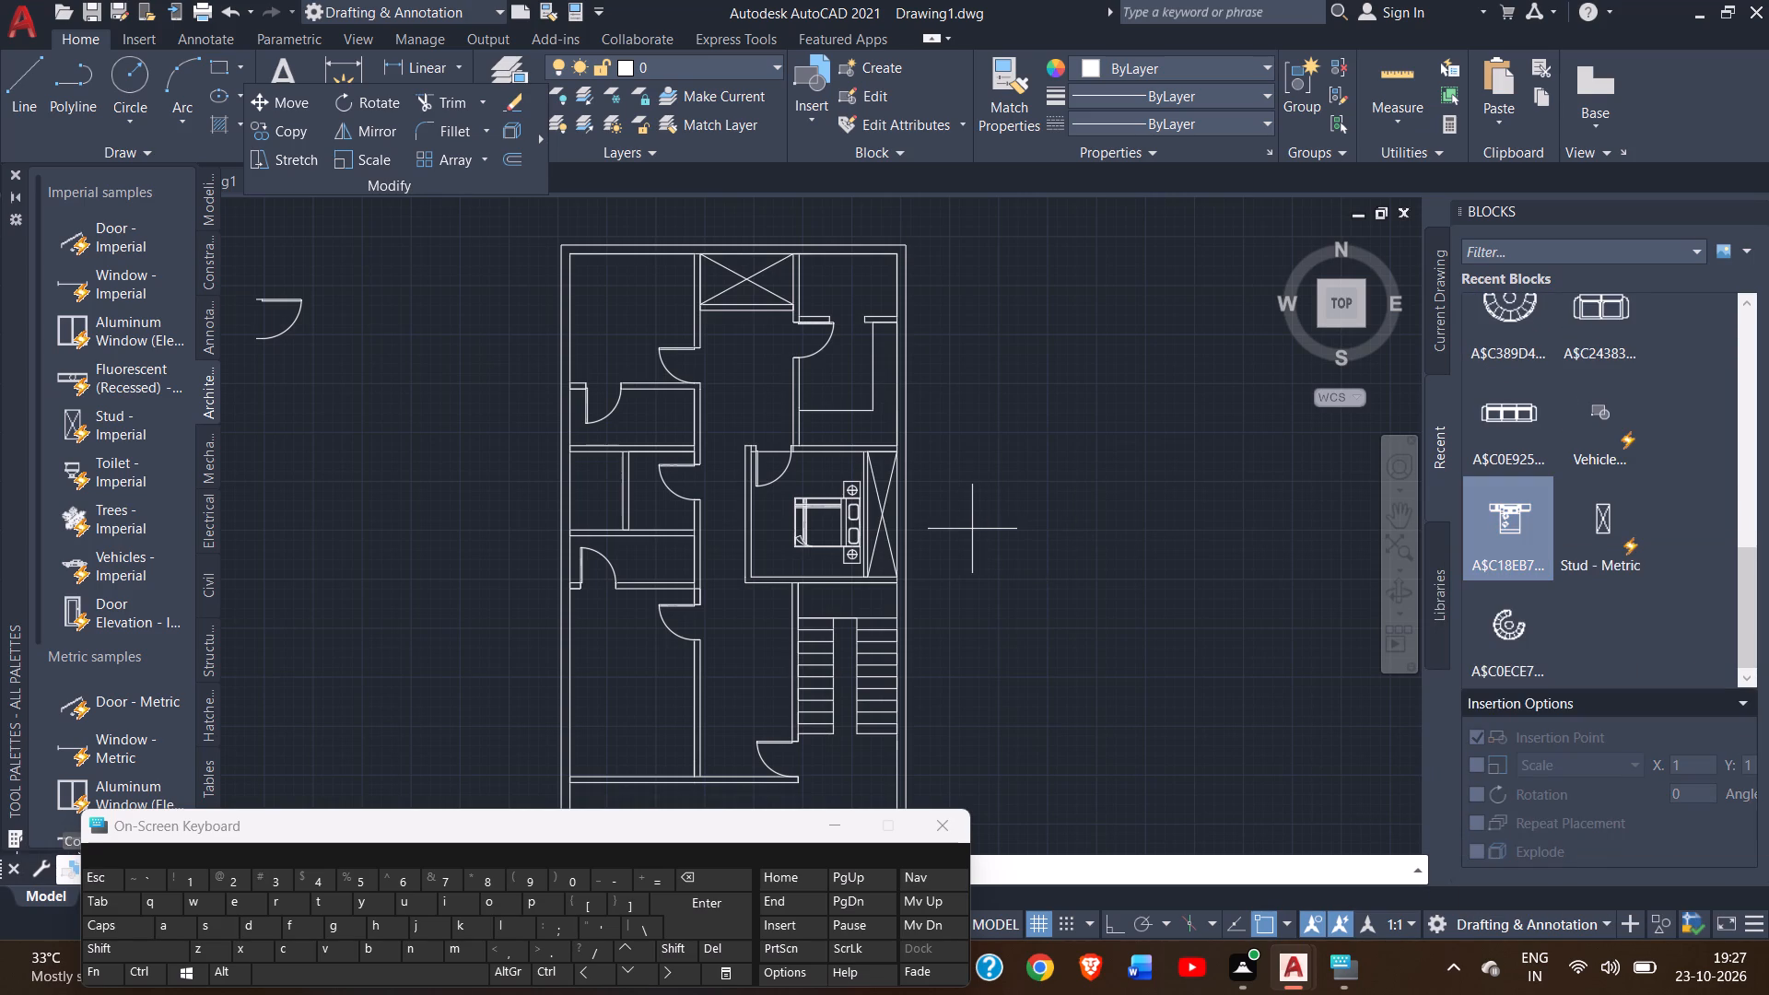
{"action": "left_click", "coordinate": [971, 528]}
Scale the tiny newly inserted bed block up freehand to many times its size, using the mattress's lower-left corner as the base point.
{"action": "scroll", "coordinate": [969, 531], "scroll_direction": "up", "scroll_amount": 5, "text": "ctrl"}
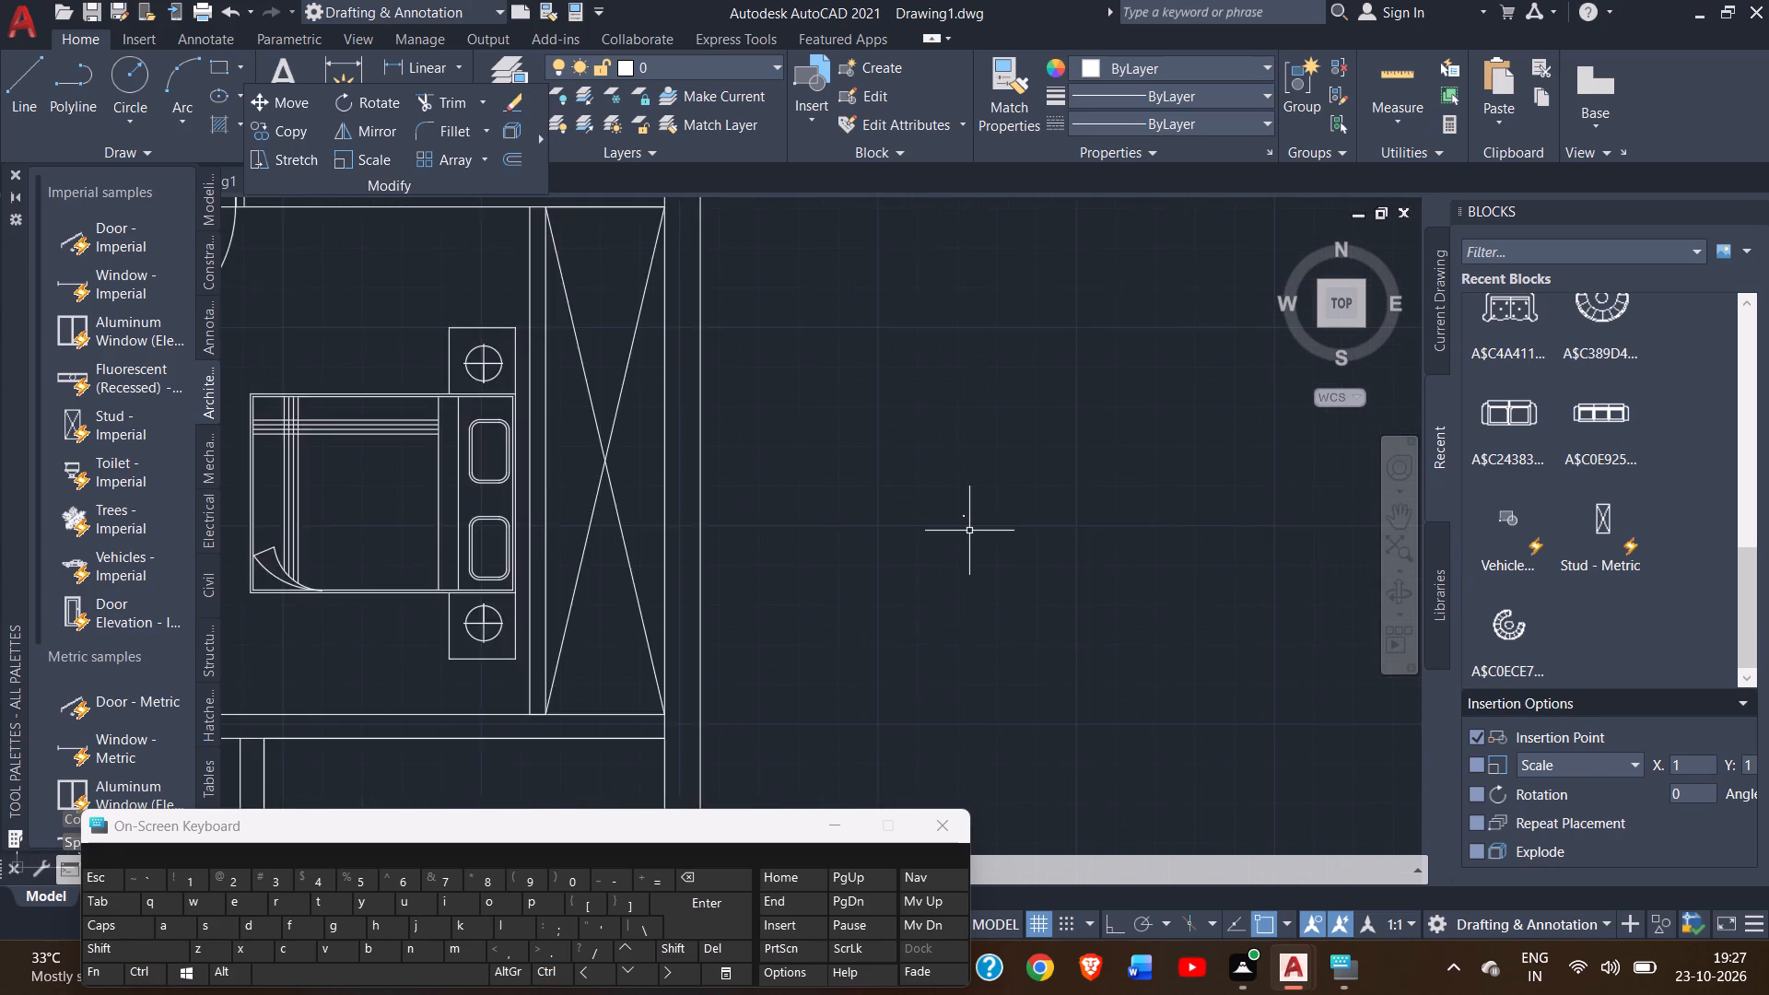
{"action": "scroll", "coordinate": [969, 531], "scroll_direction": "up", "scroll_amount": 2, "text": "ctrl"}
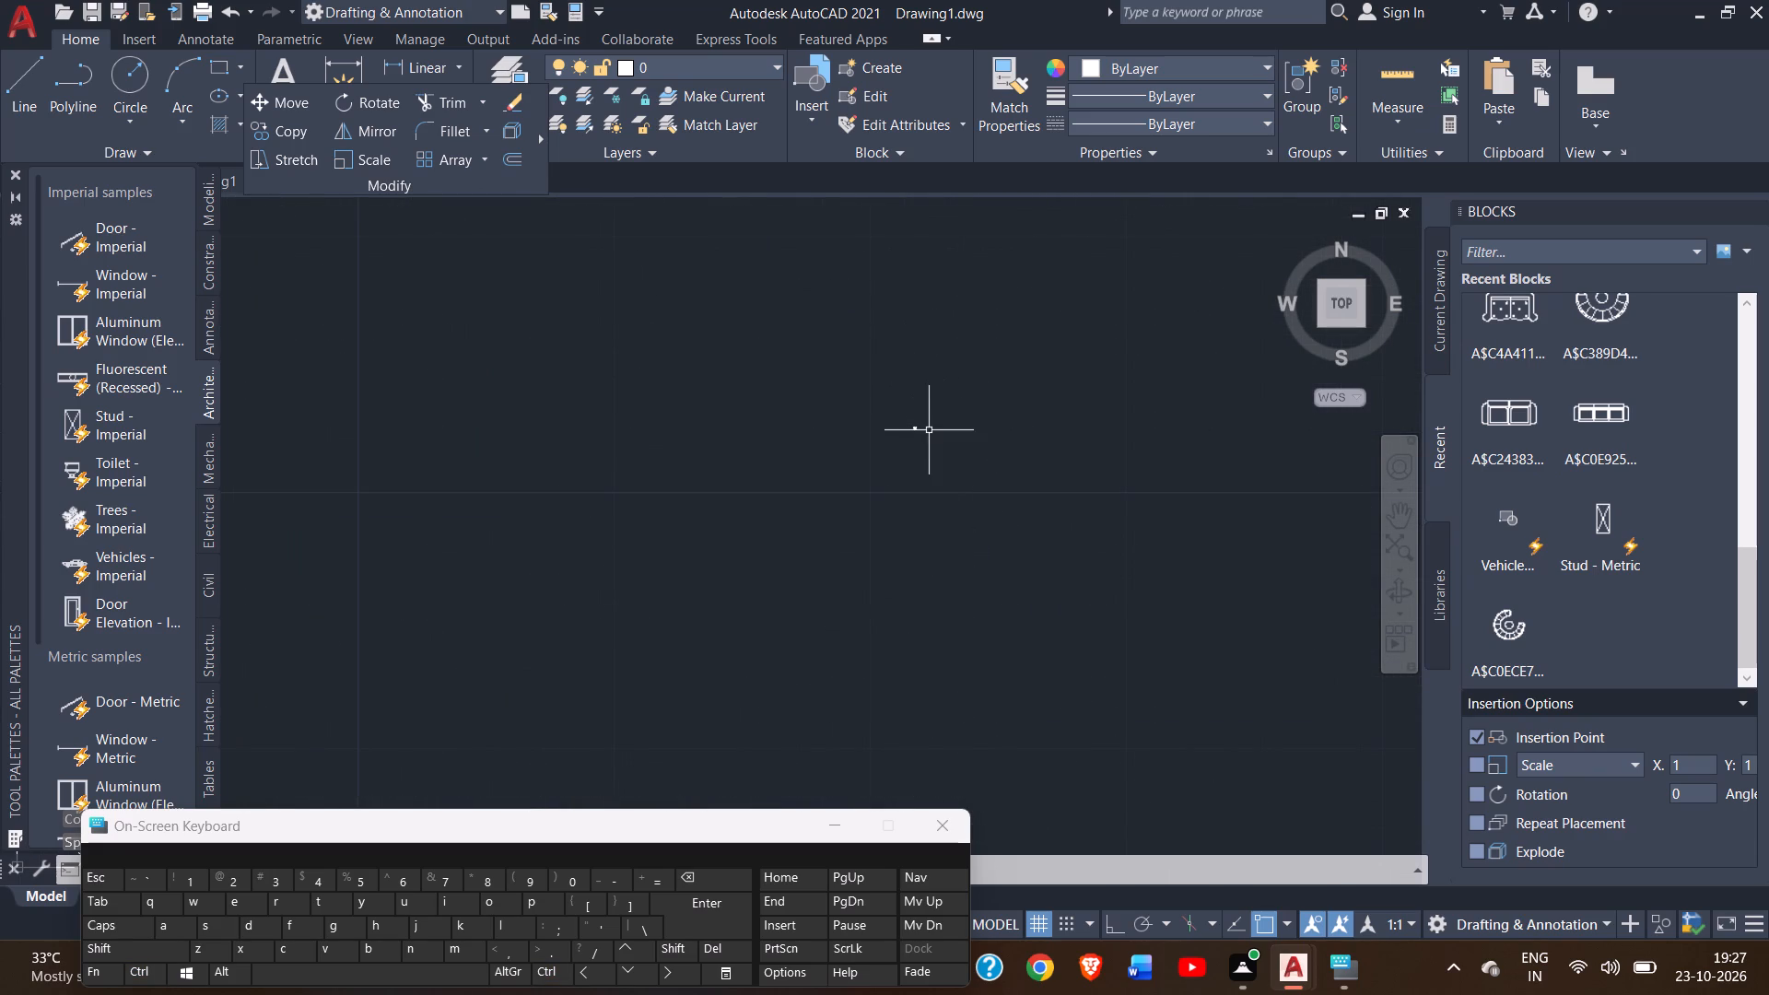
{"action": "scroll", "coordinate": [929, 430], "scroll_direction": "up", "scroll_amount": 5, "text": "ctrl"}
{"action": "left_click", "coordinate": [1398, 522]}
{"action": "left_click_drag", "start_coordinate": [1013, 486], "coordinate": [840, 726]}
{"action": "scroll", "coordinate": [568, 635], "scroll_direction": "up", "scroll_amount": 2, "text": "ctrl"}
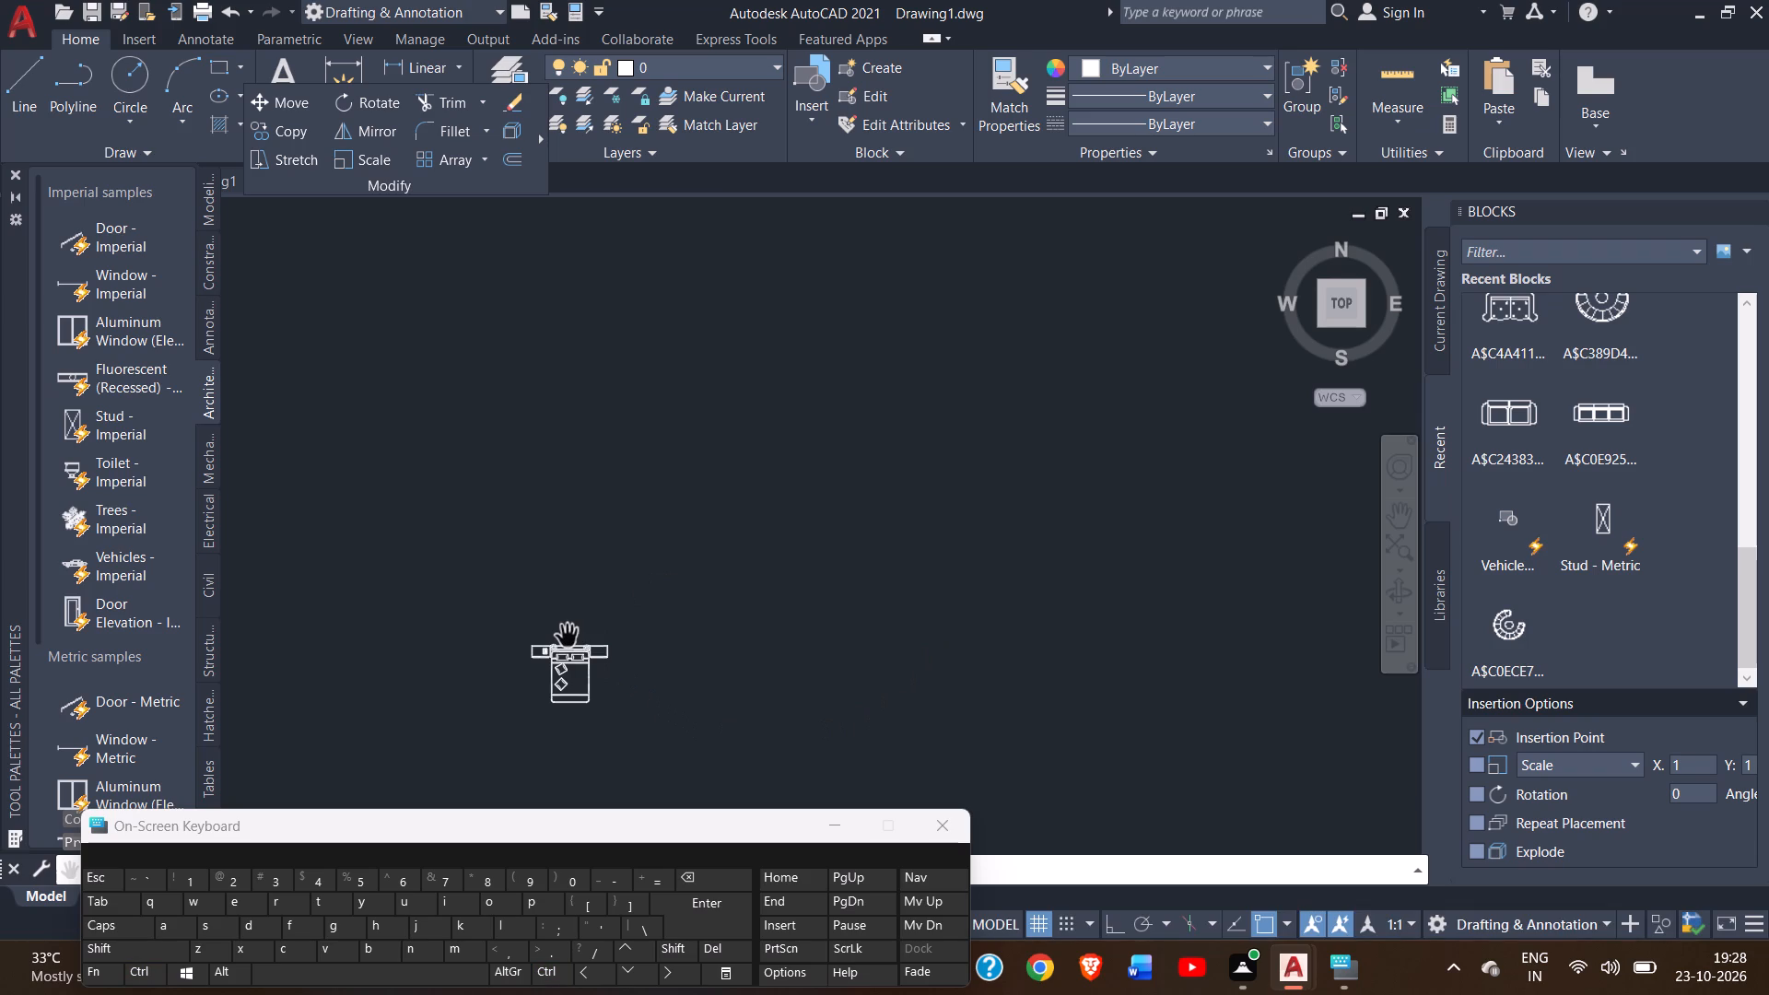
{"action": "right_click", "coordinate": [677, 518]}
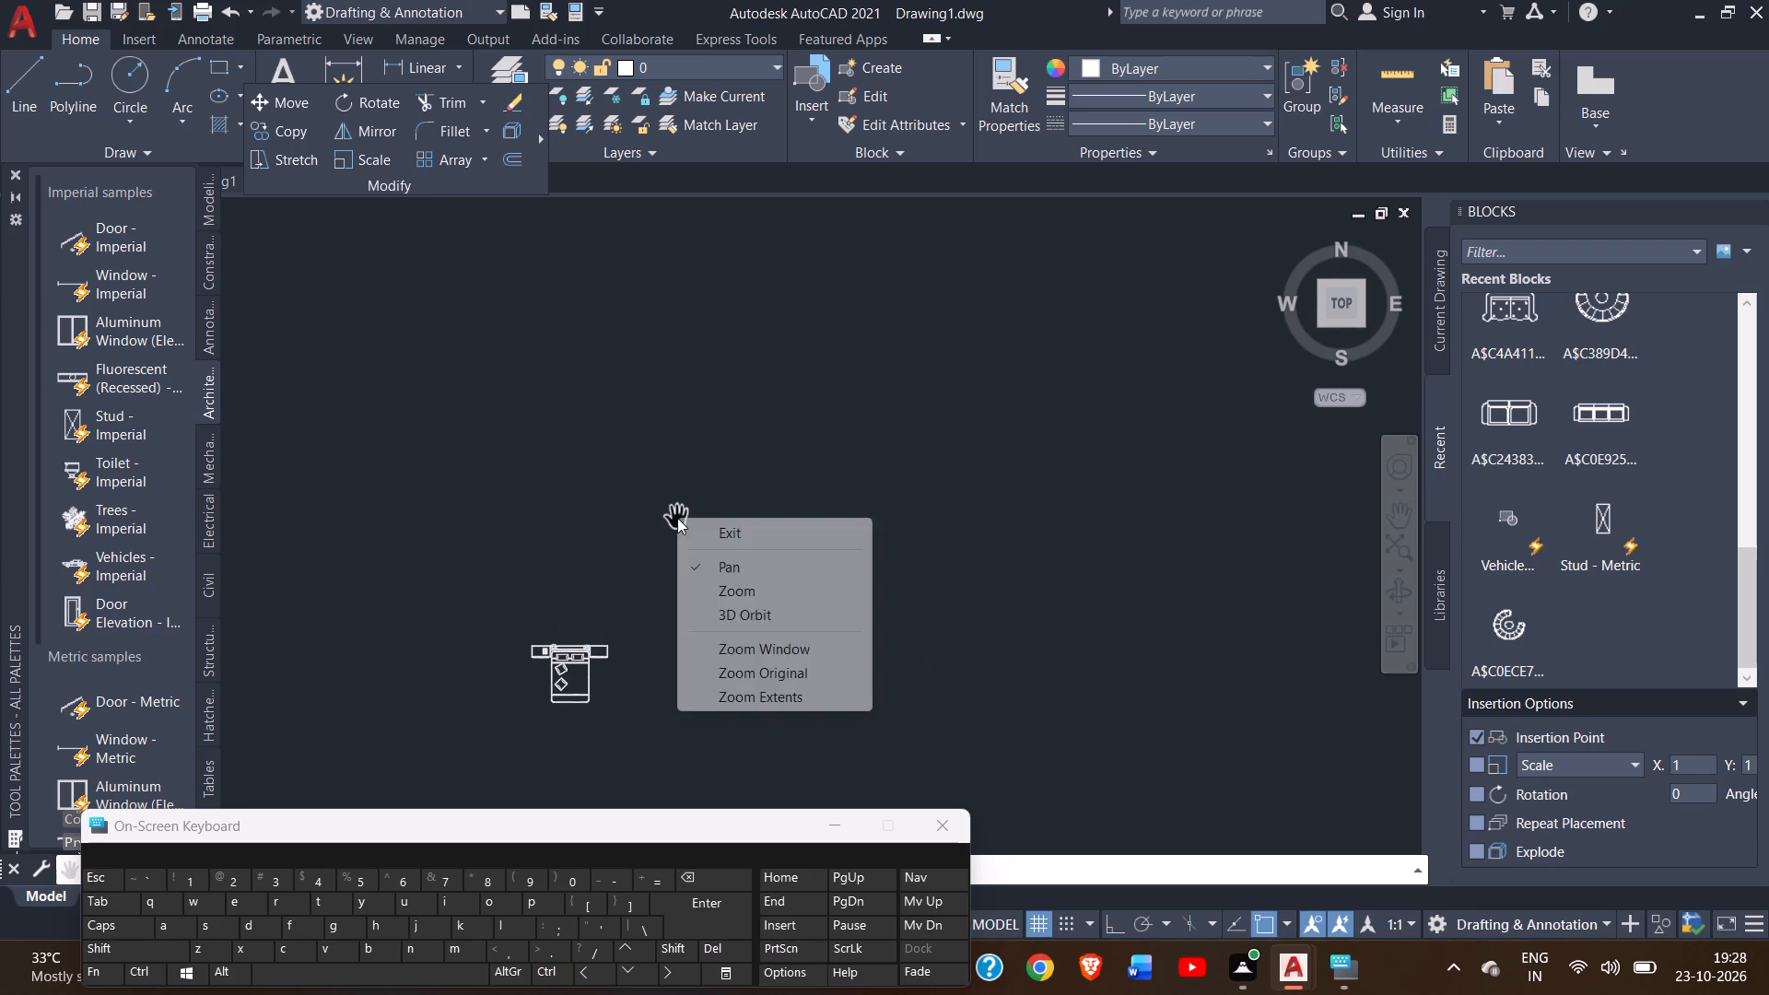
{"action": "left_click", "coordinate": [693, 517]}
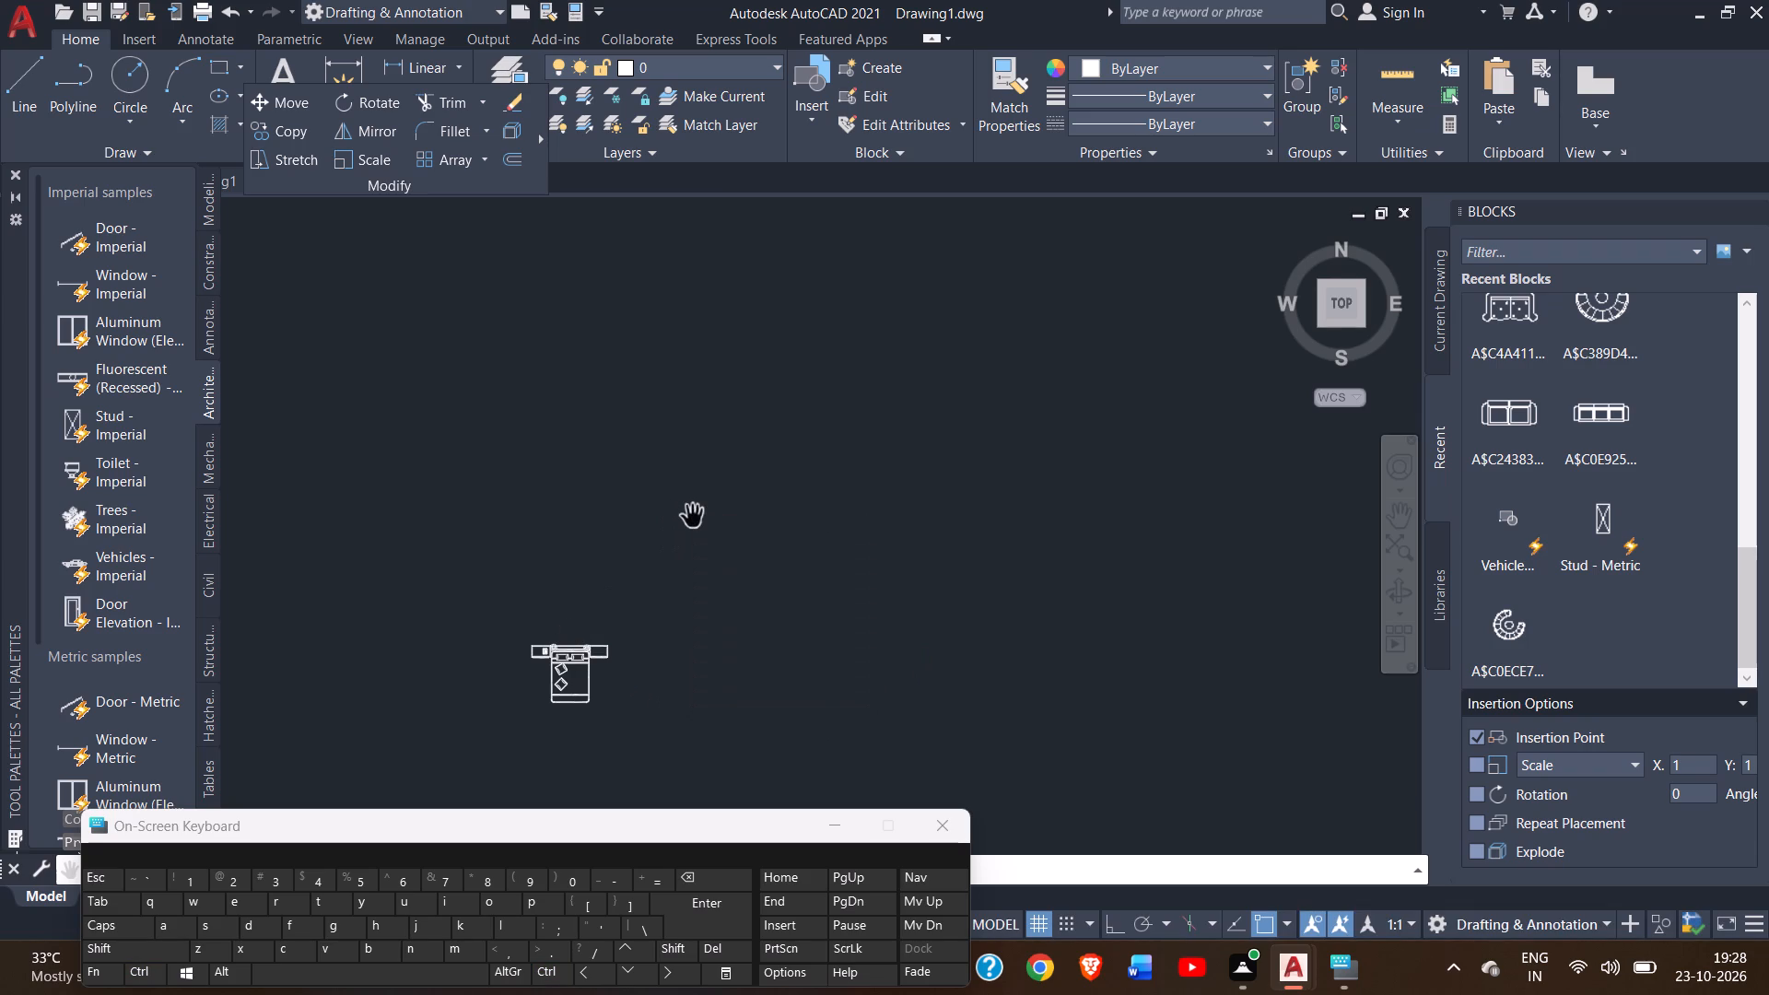
{"action": "right_click", "coordinate": [693, 517]}
{"action": "left_click", "coordinate": [725, 533]}
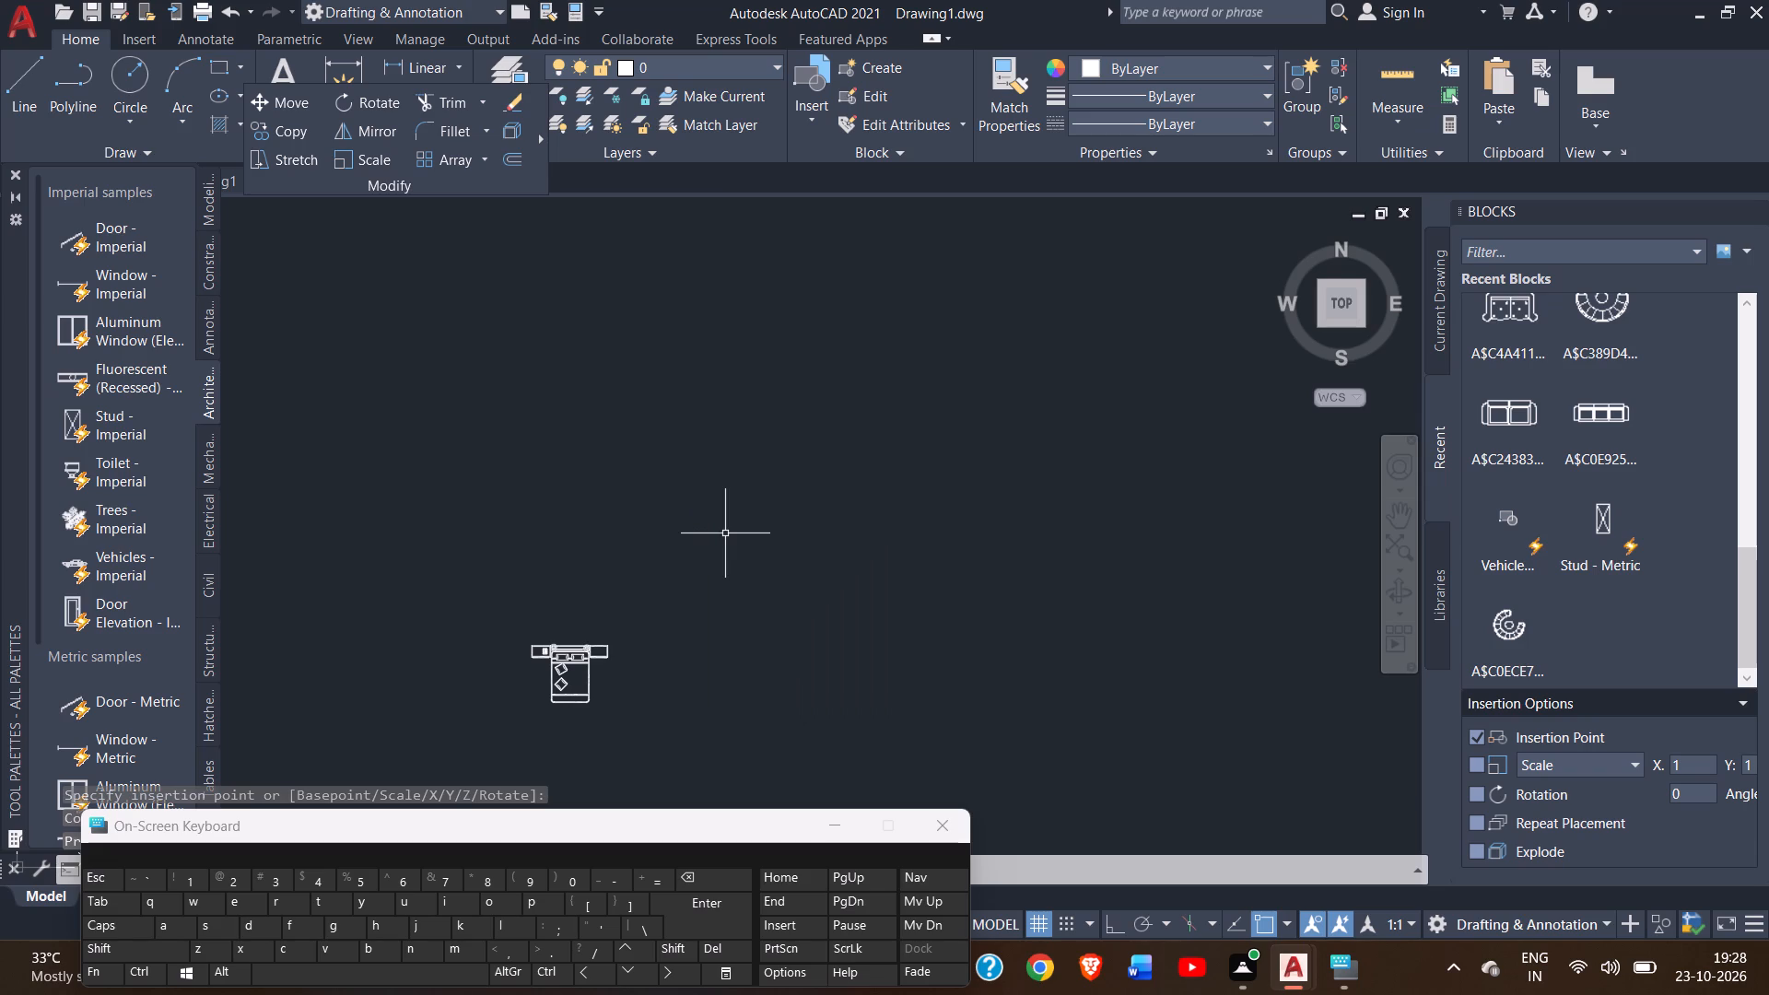
{"action": "left_click", "coordinate": [553, 673]}
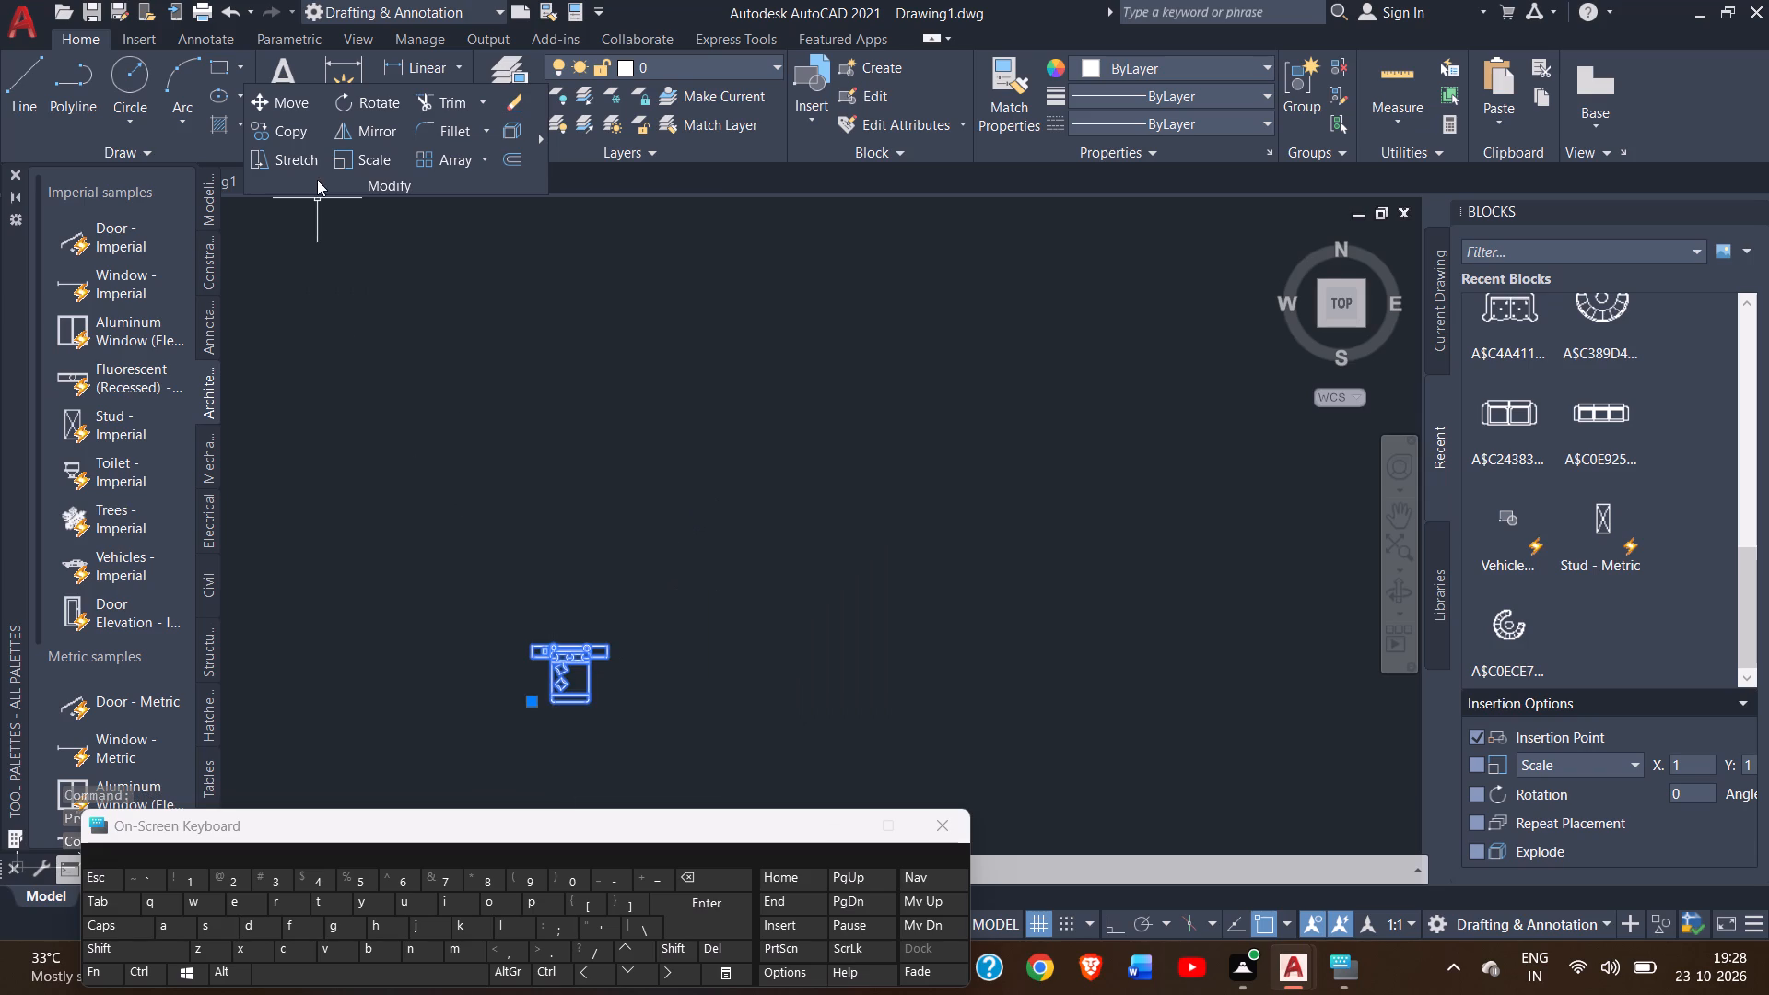
{"action": "left_click", "coordinate": [343, 146]}
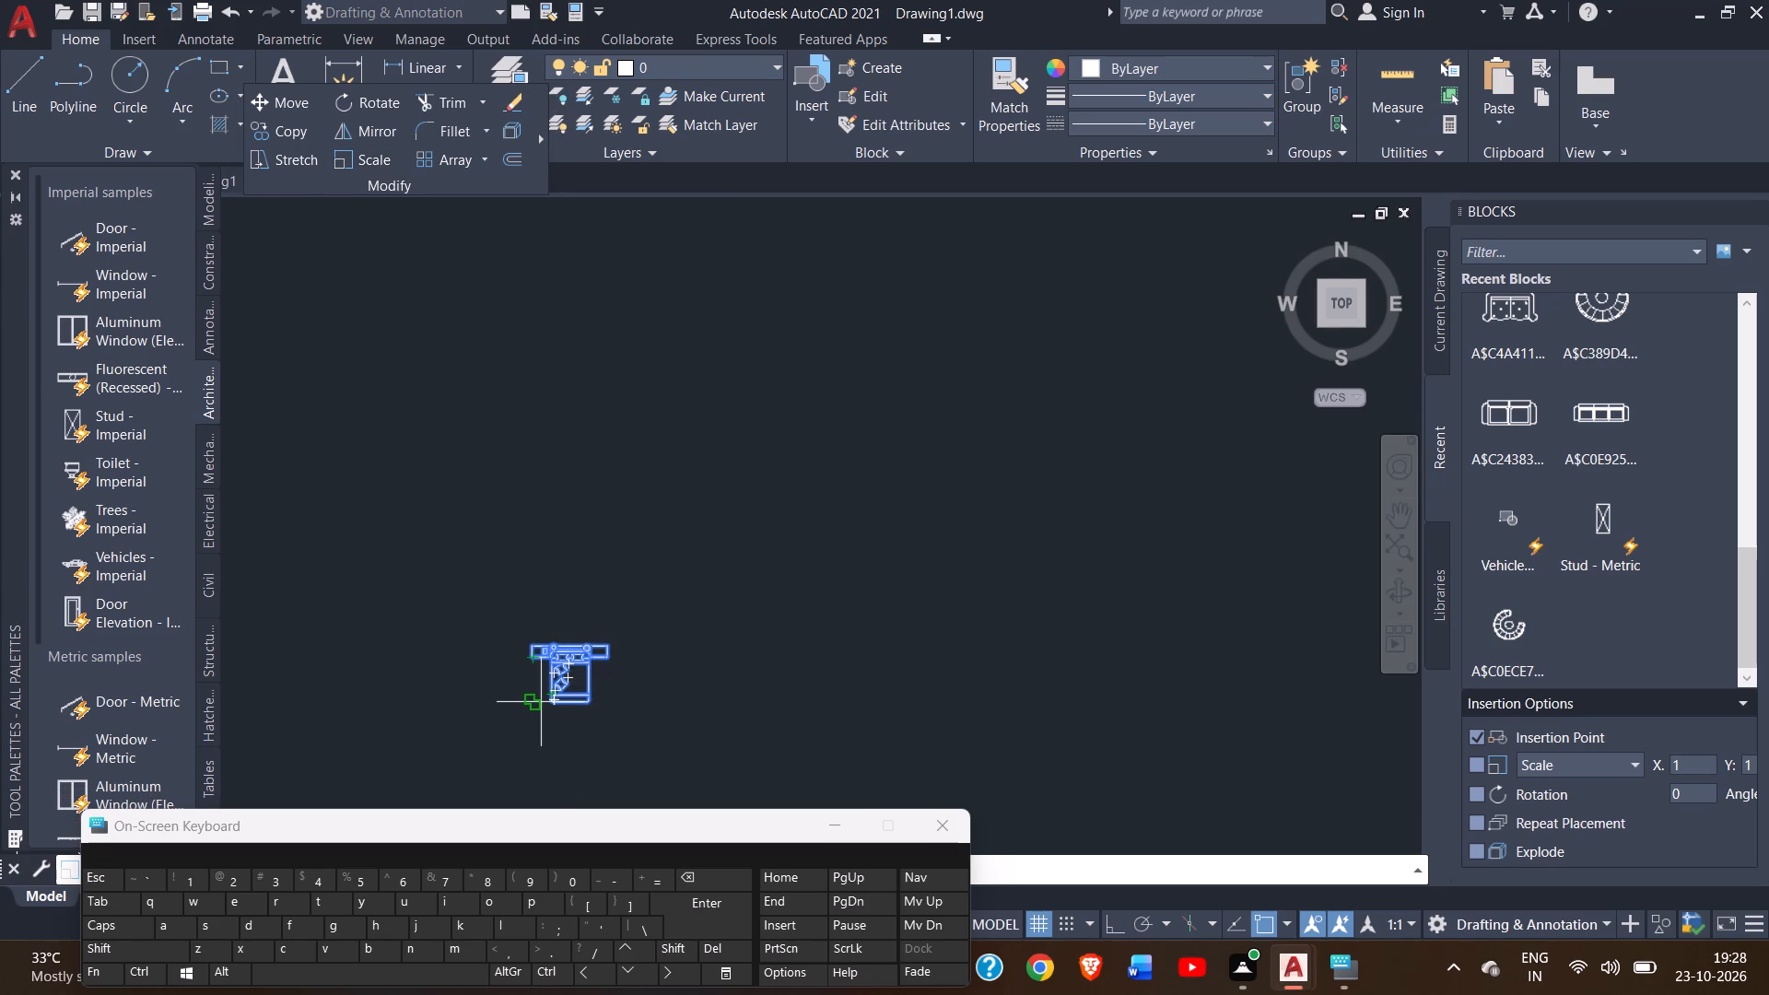
{"action": "left_click", "coordinate": [556, 701]}
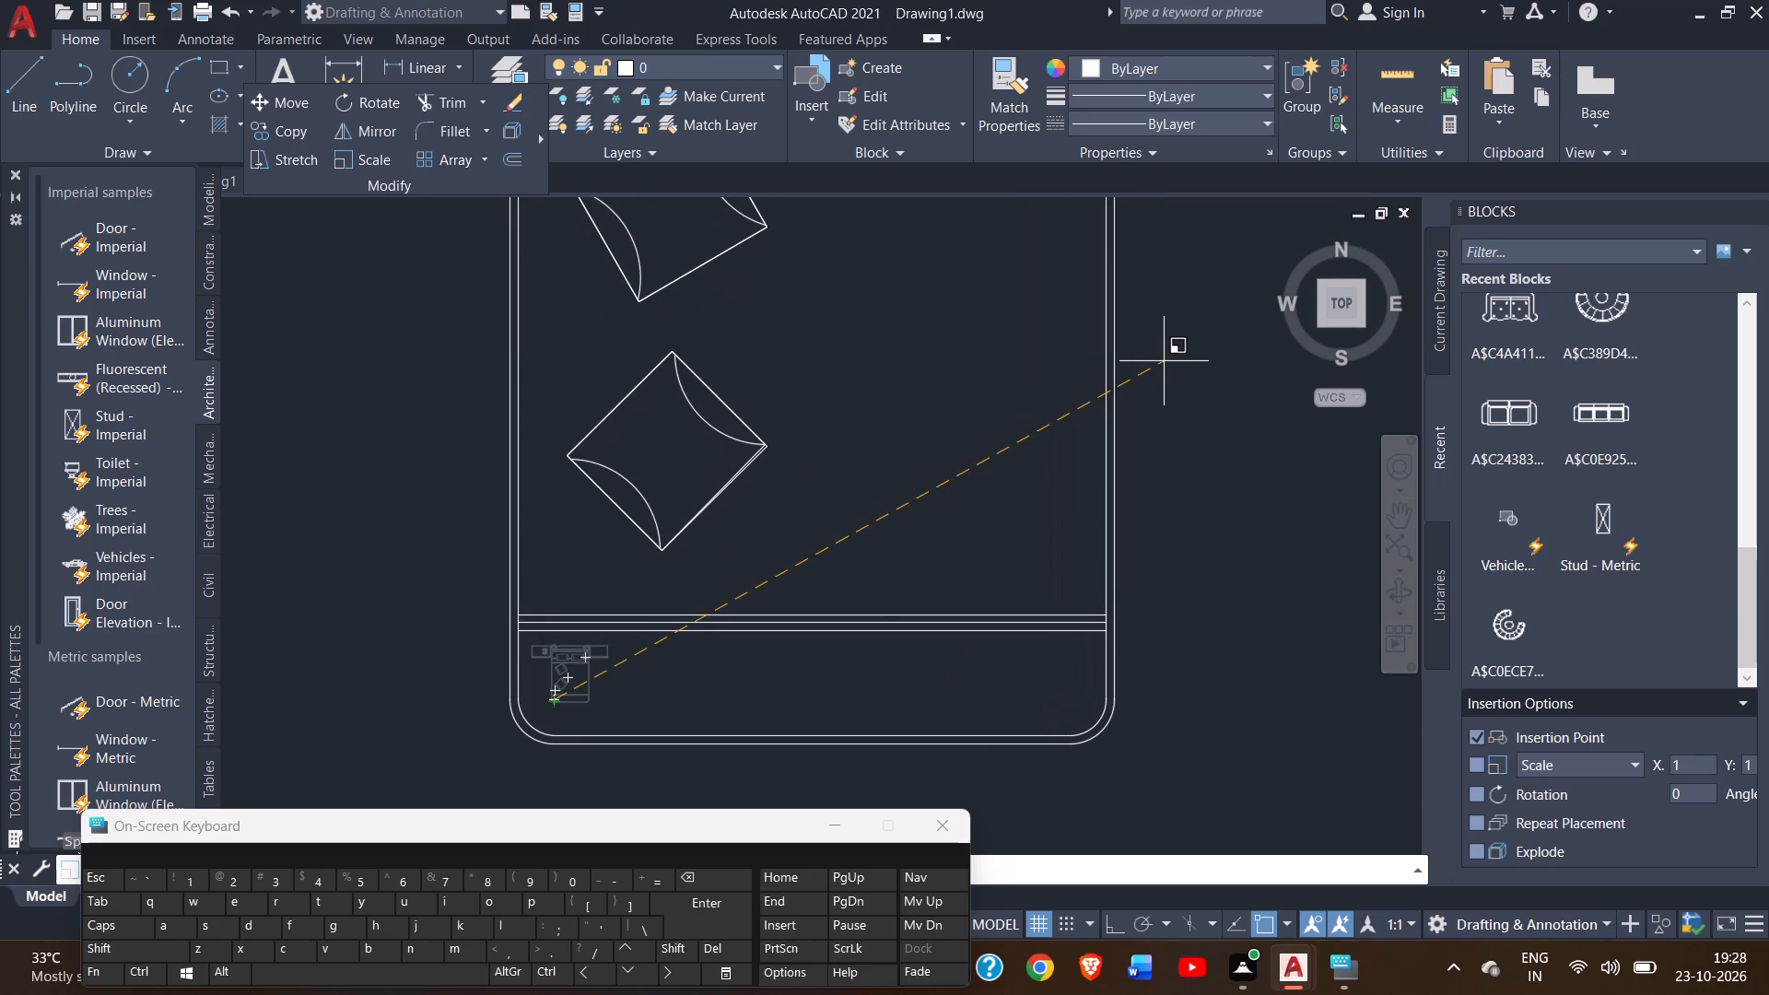
{"action": "left_click", "coordinate": [1256, 322]}
Enlarge the bed block with loose cushions freehand to more than twenty times its size, using the mattress's lower-left corner as the base point.
{"action": "scroll", "coordinate": [765, 376], "scroll_direction": "down", "scroll_amount": 3, "text": "ctrl"}
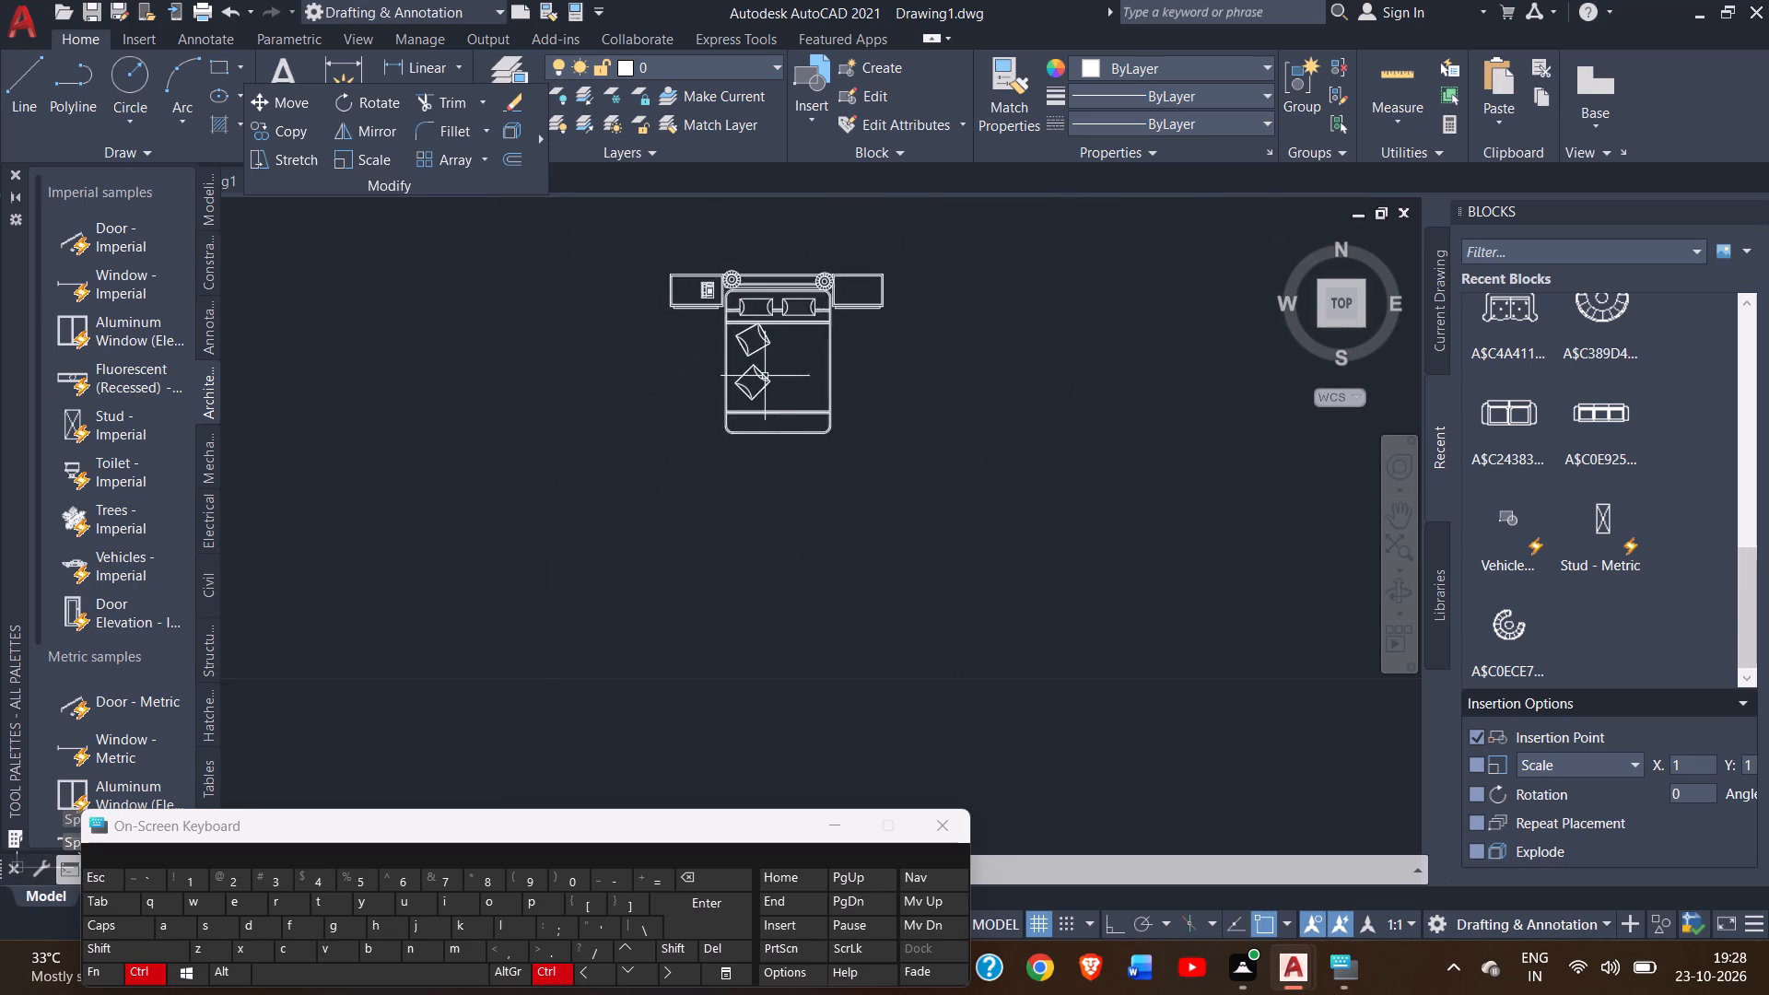
{"action": "scroll", "coordinate": [765, 376], "scroll_direction": "down", "scroll_amount": 7, "text": "ctrl"}
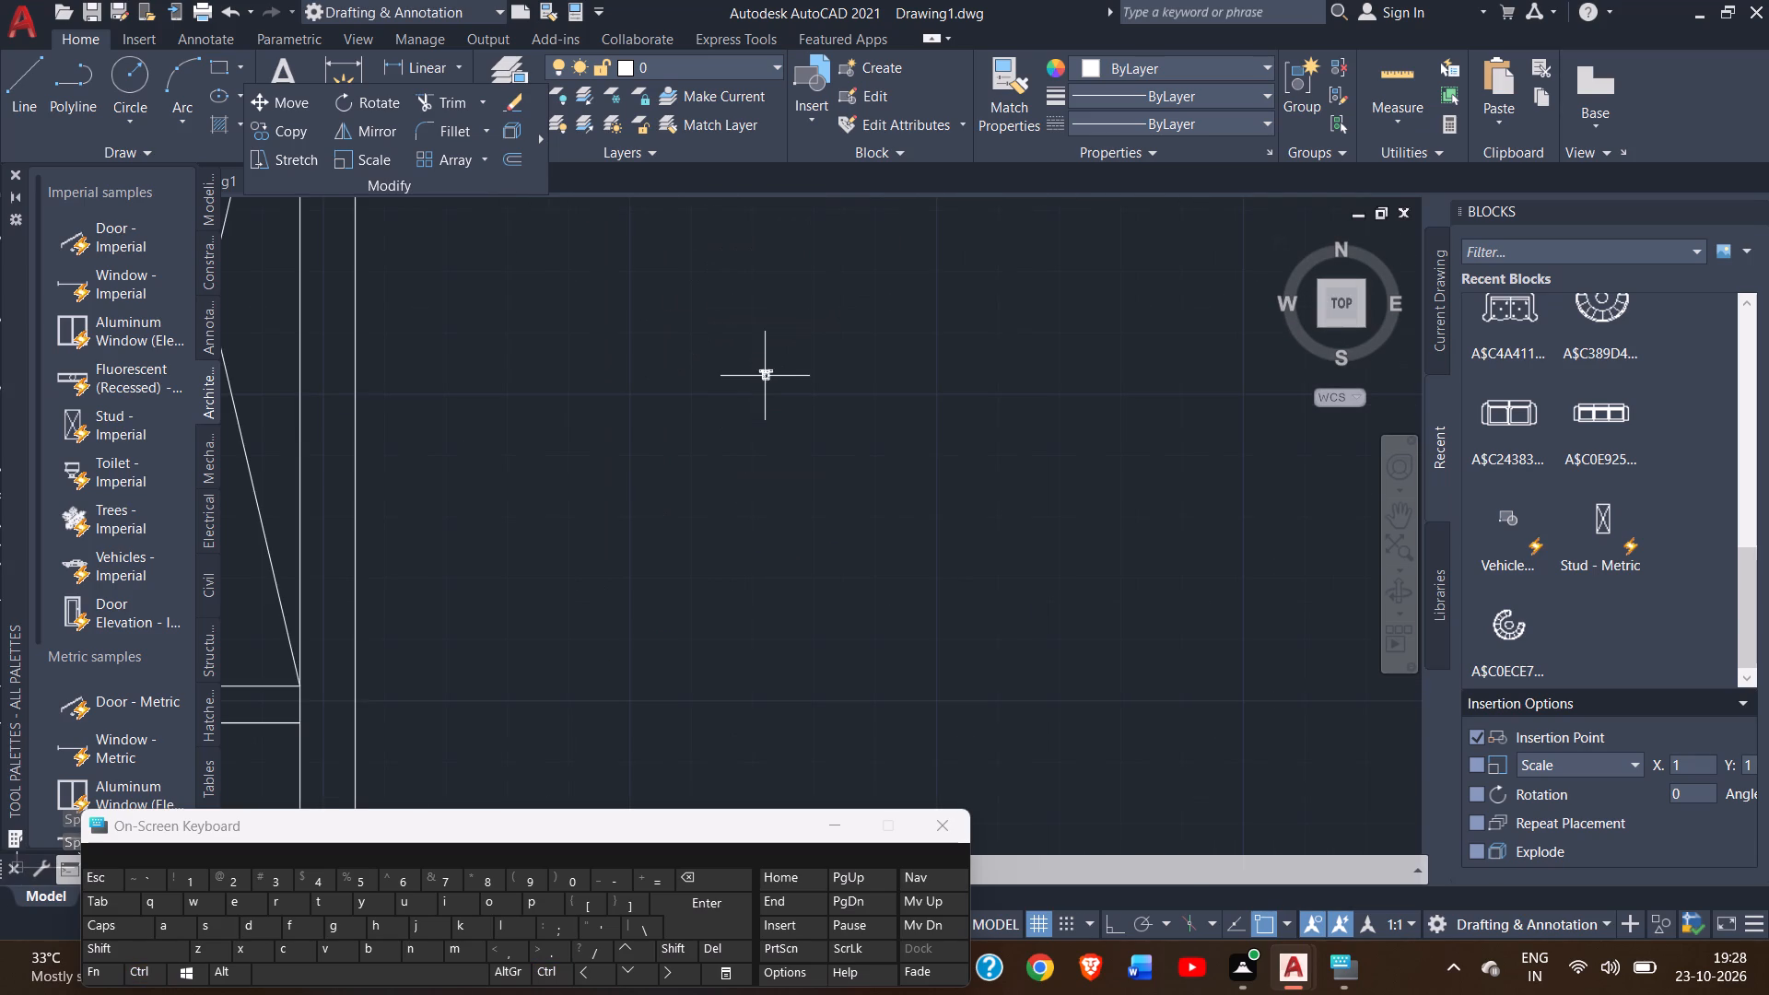
{"action": "scroll", "coordinate": [765, 376], "scroll_direction": "up", "scroll_amount": 3, "text": "ctrl"}
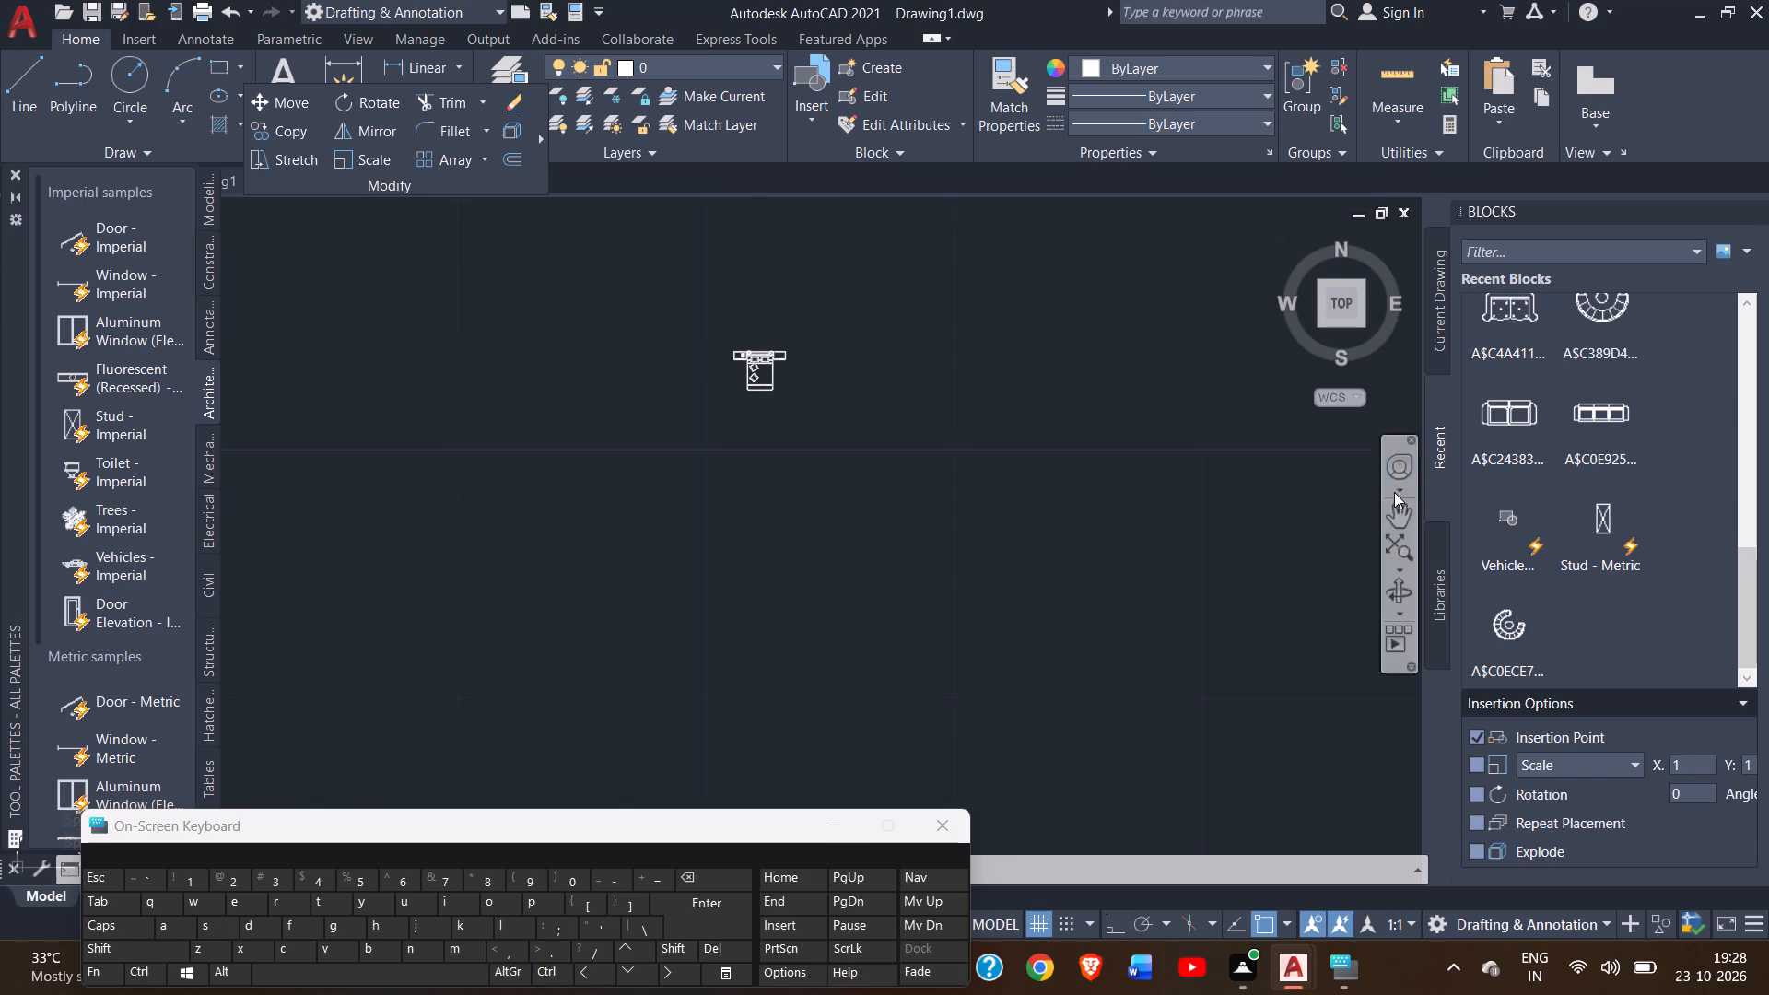
{"action": "left_click", "coordinate": [1395, 508]}
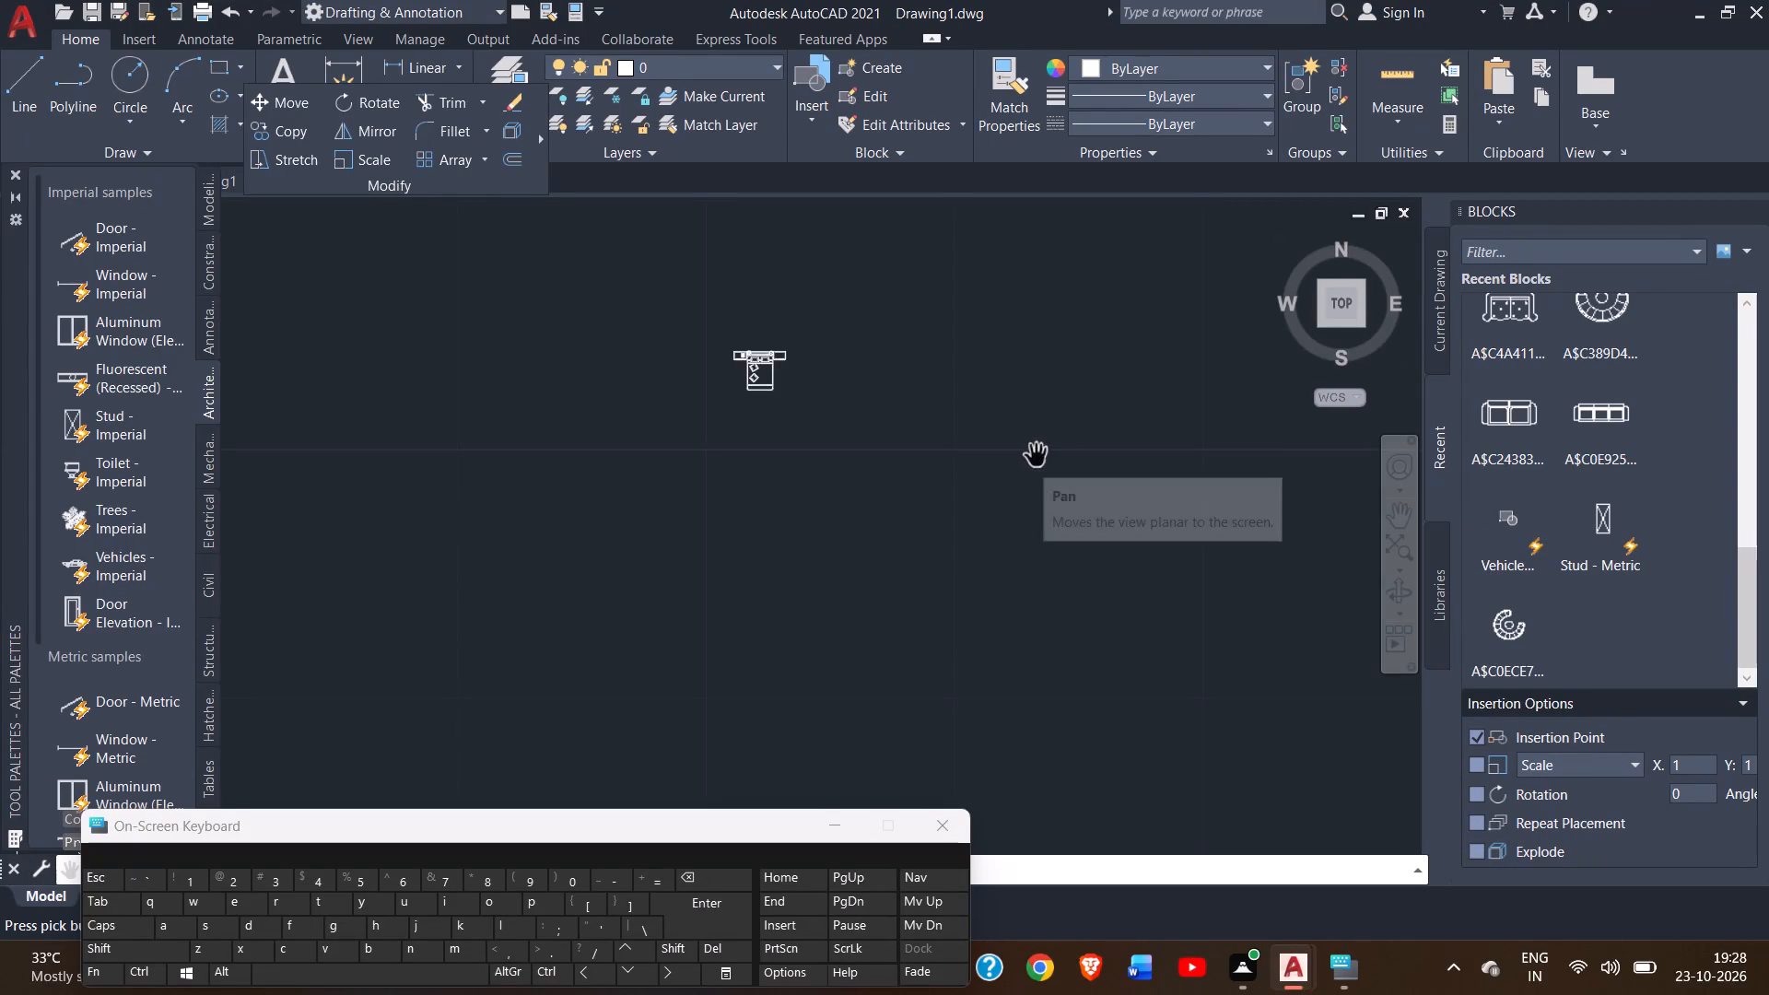
{"action": "left_click_drag", "start_coordinate": [1037, 456], "coordinate": [740, 740]}
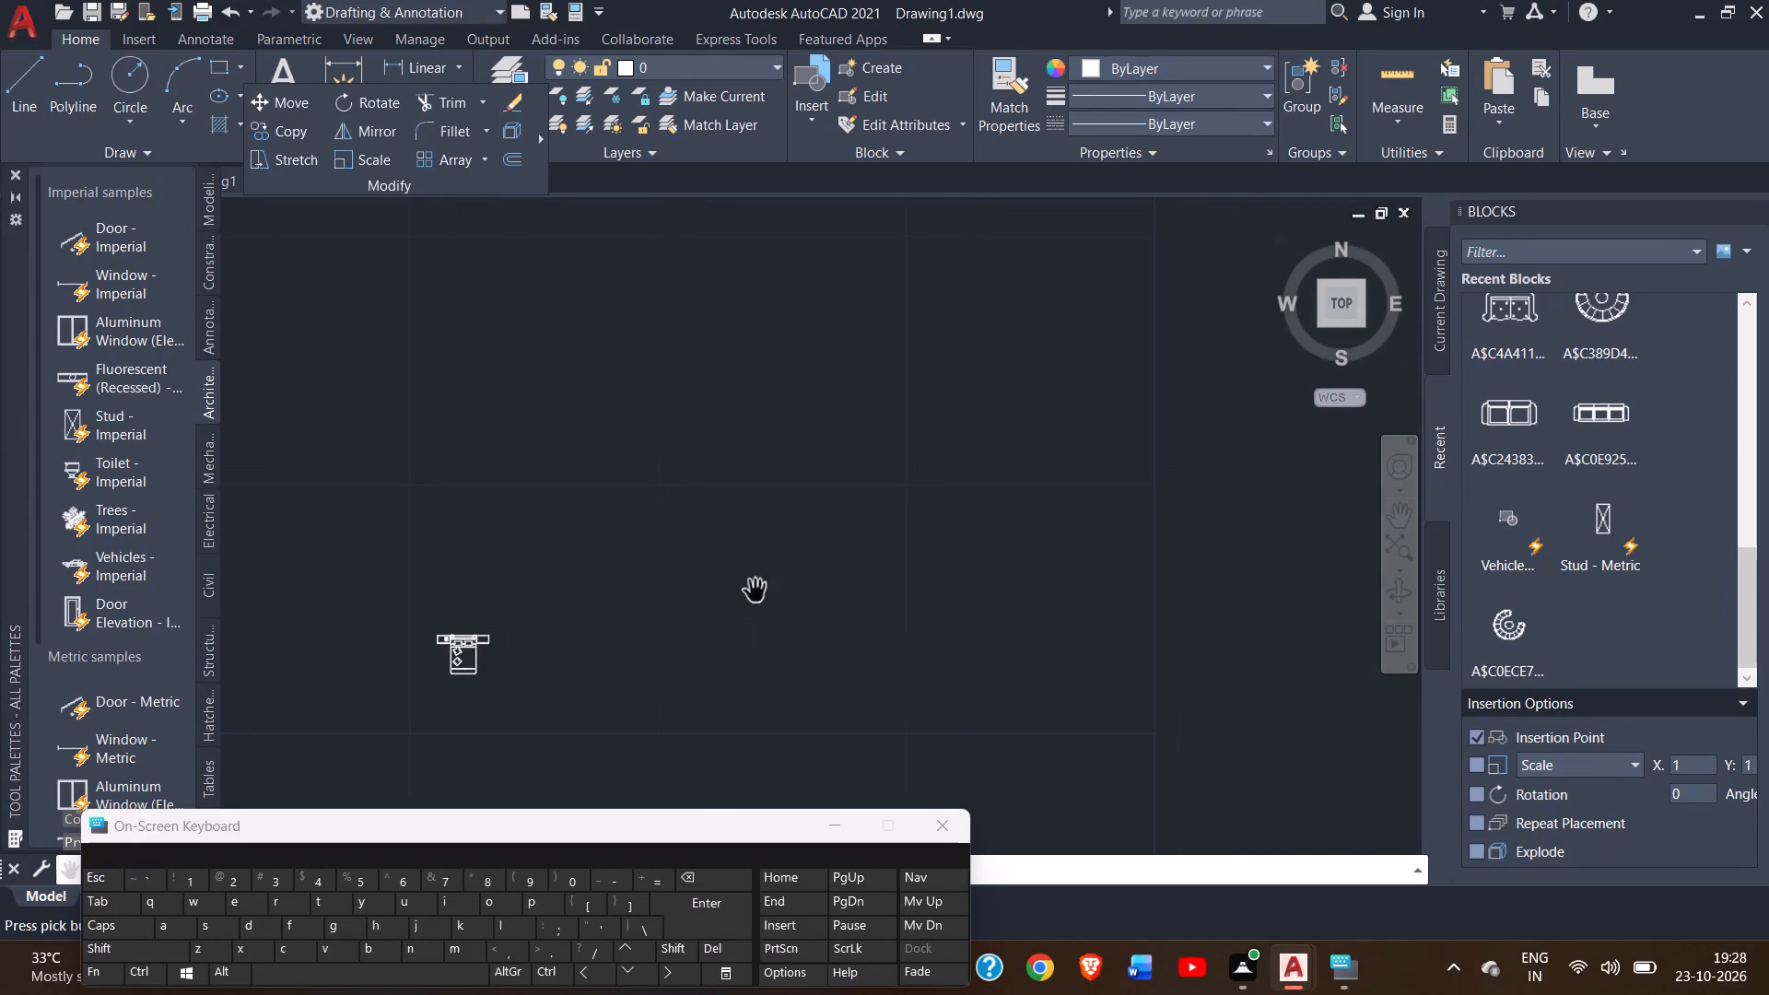
{"action": "right_click", "coordinate": [756, 584]}
{"action": "left_click", "coordinate": [765, 591]}
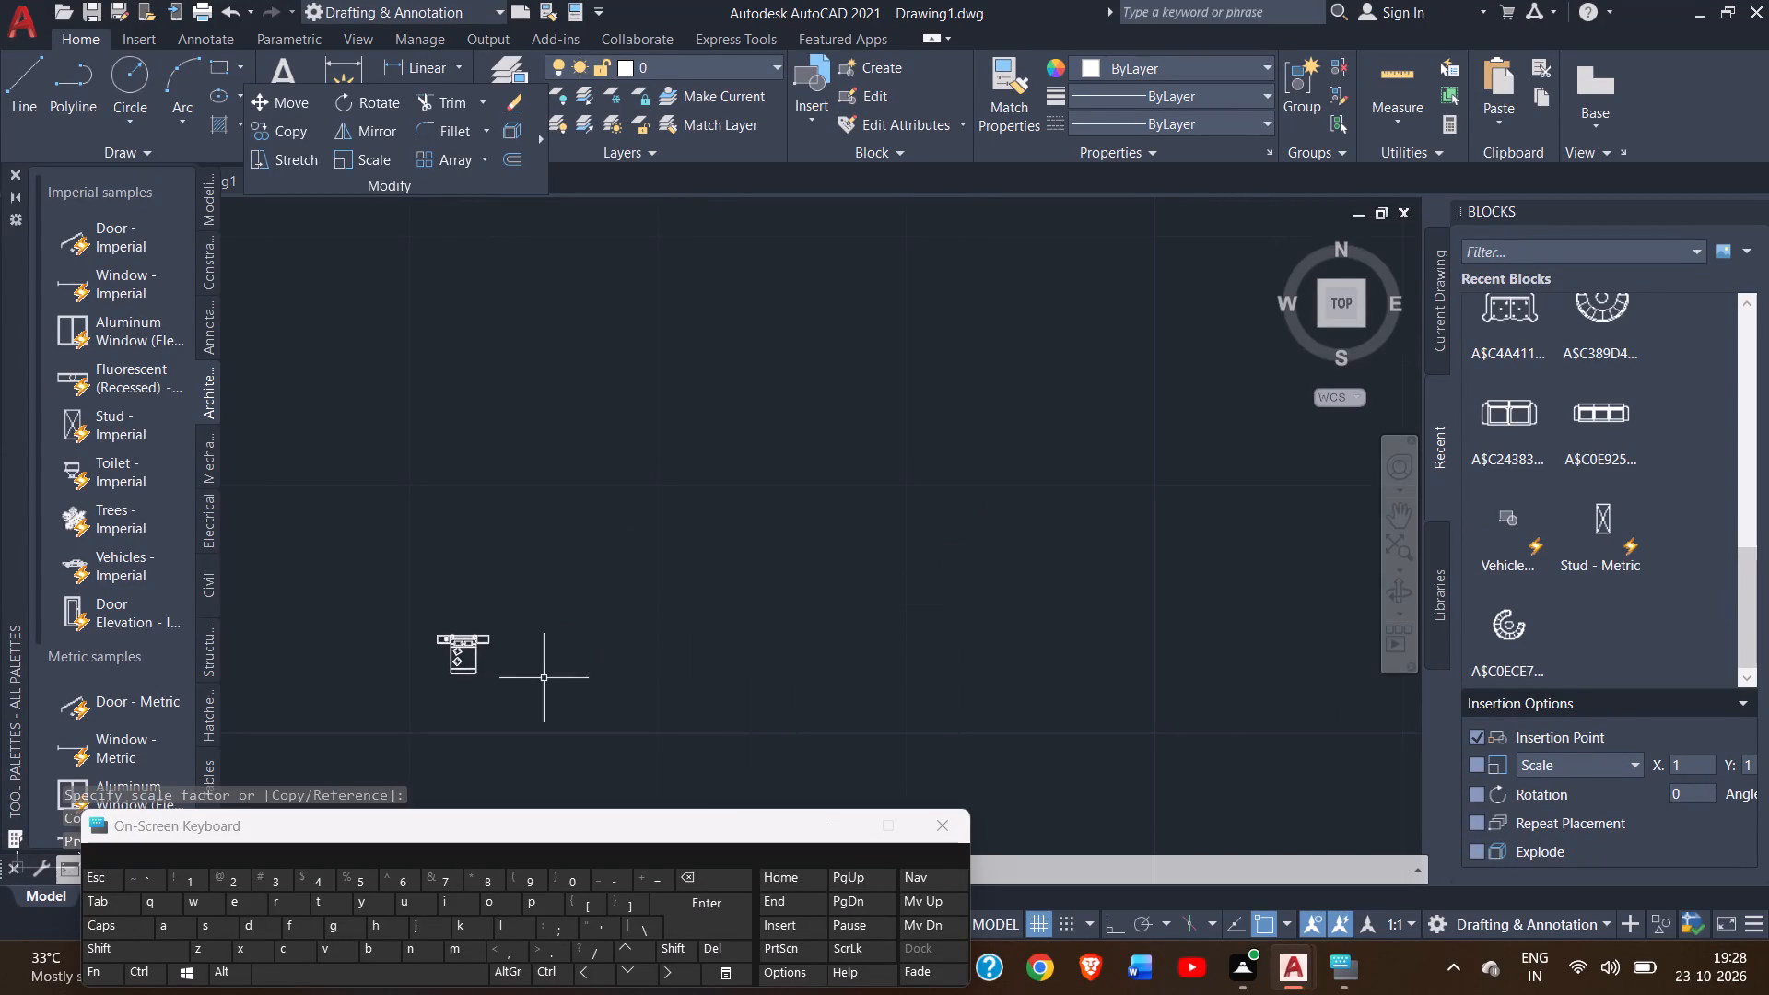
{"action": "left_click", "coordinate": [471, 647]}
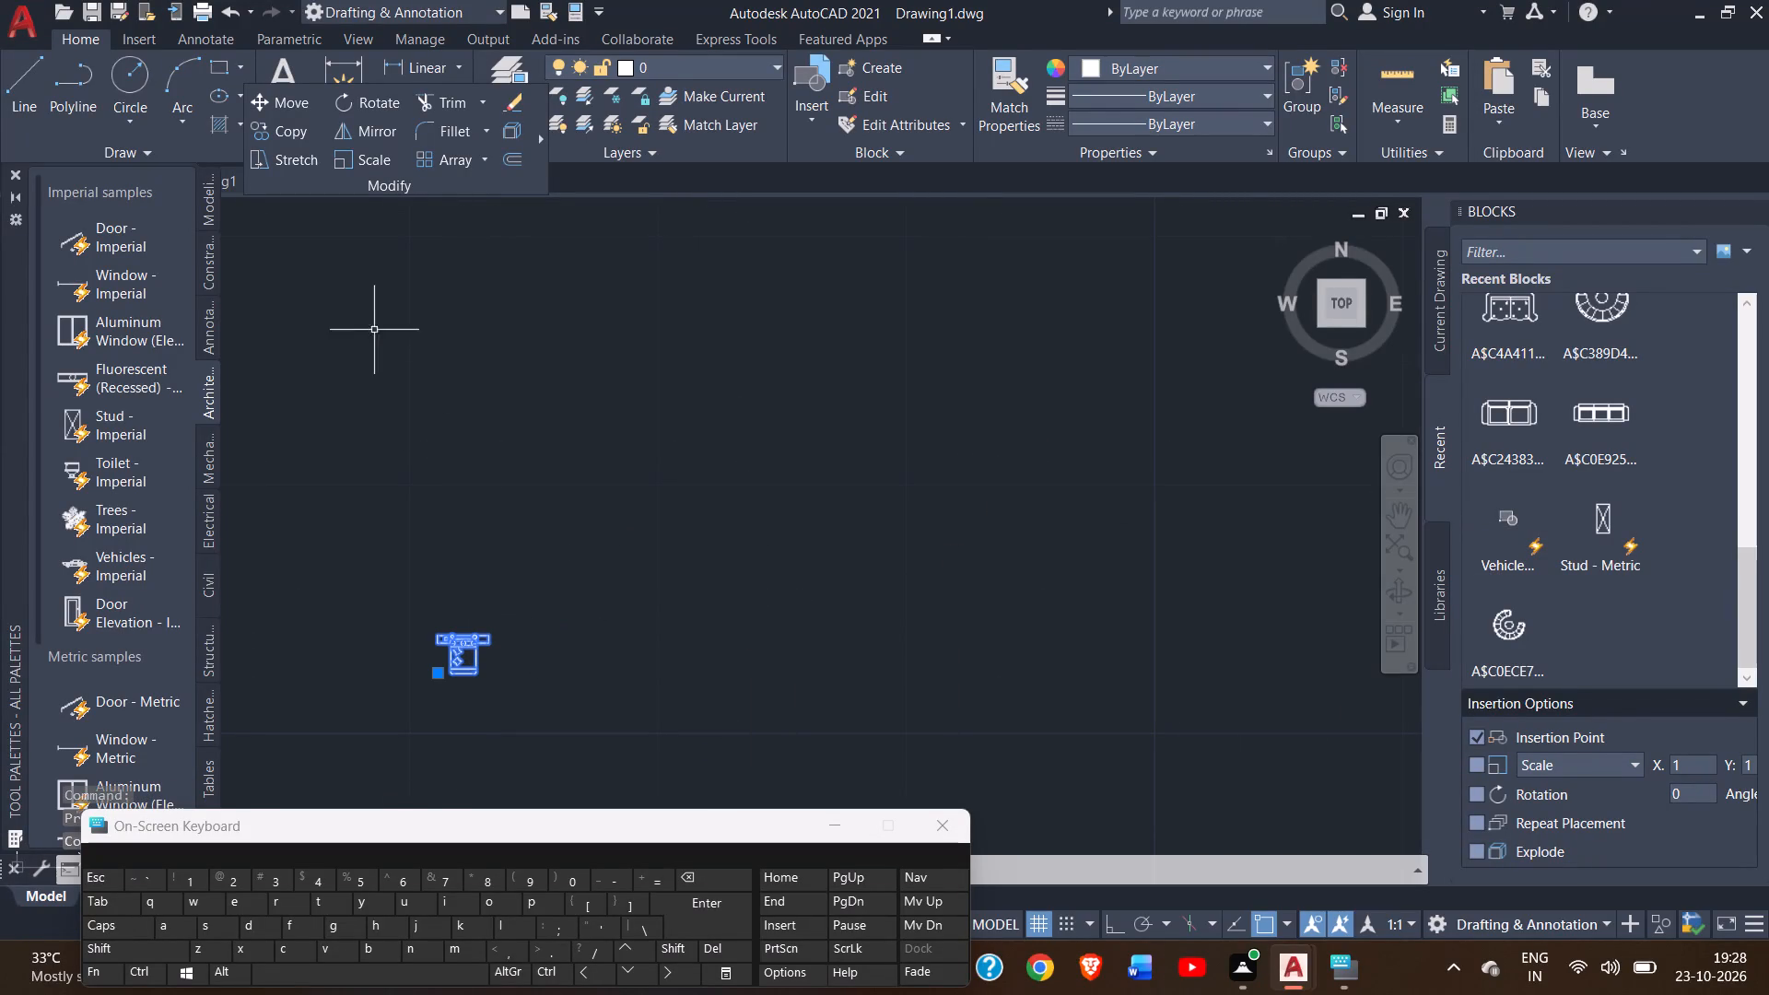
{"action": "left_click", "coordinate": [368, 166]}
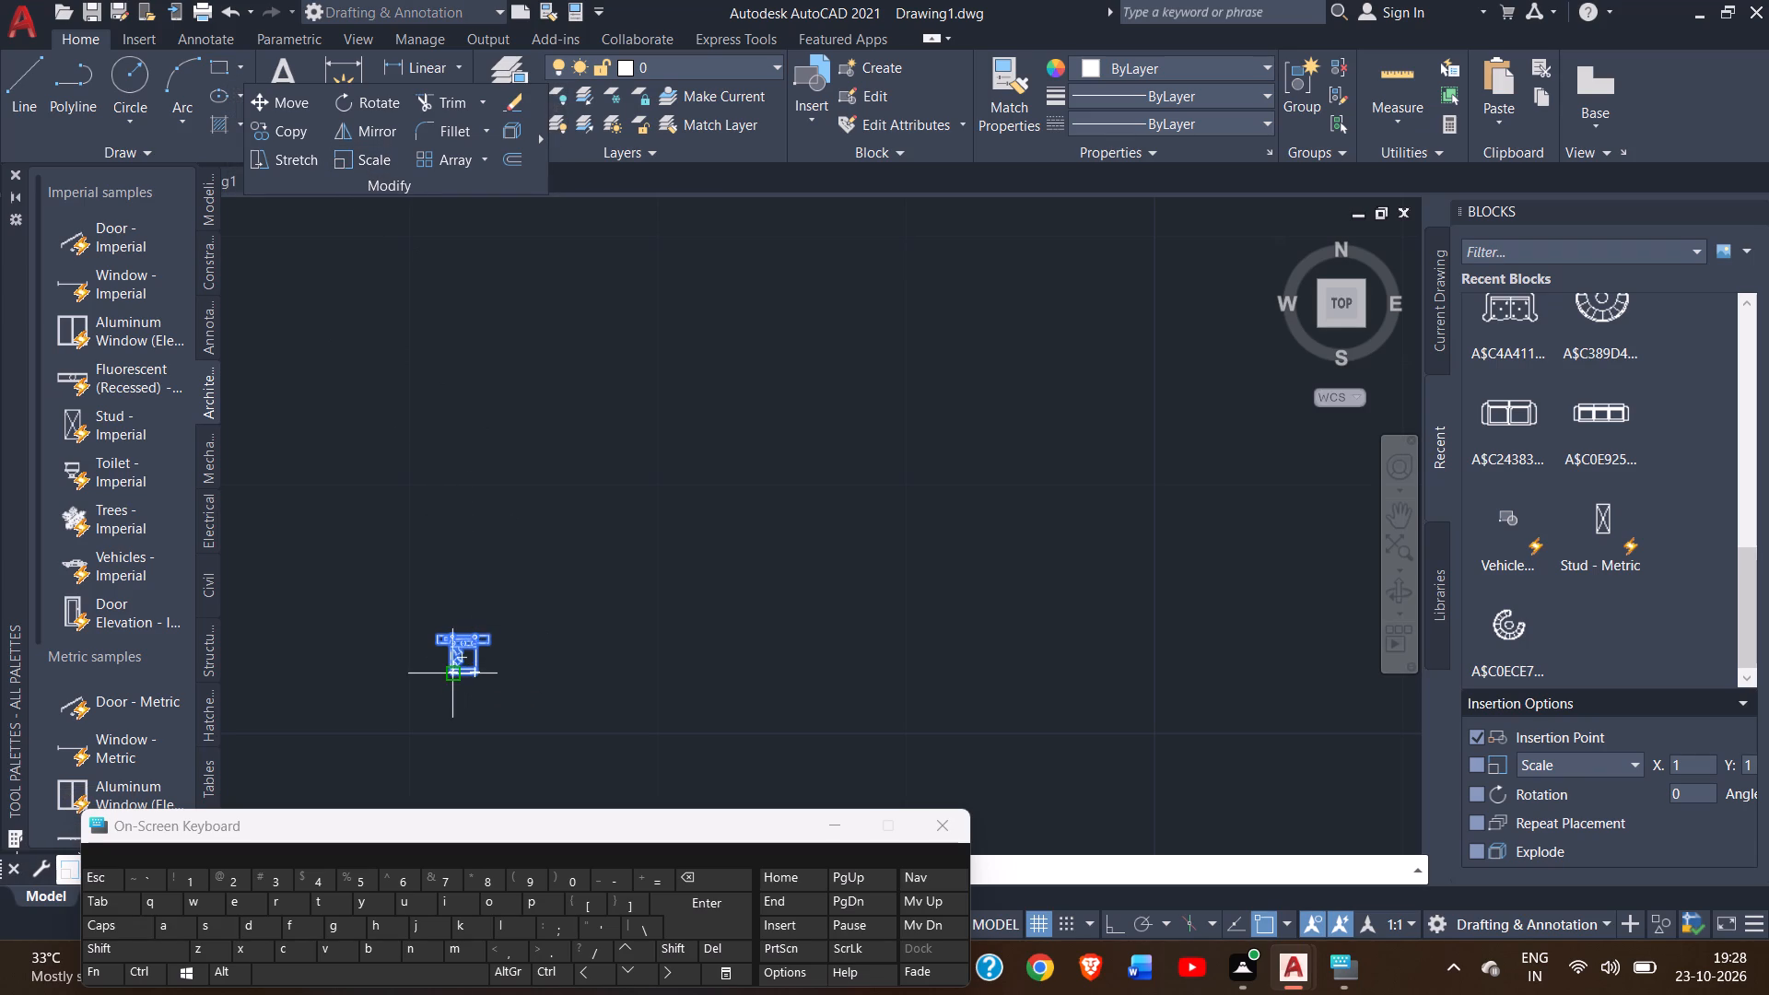
{"action": "left_click_drag", "start_coordinate": [449, 677], "coordinate": [594, 587]}
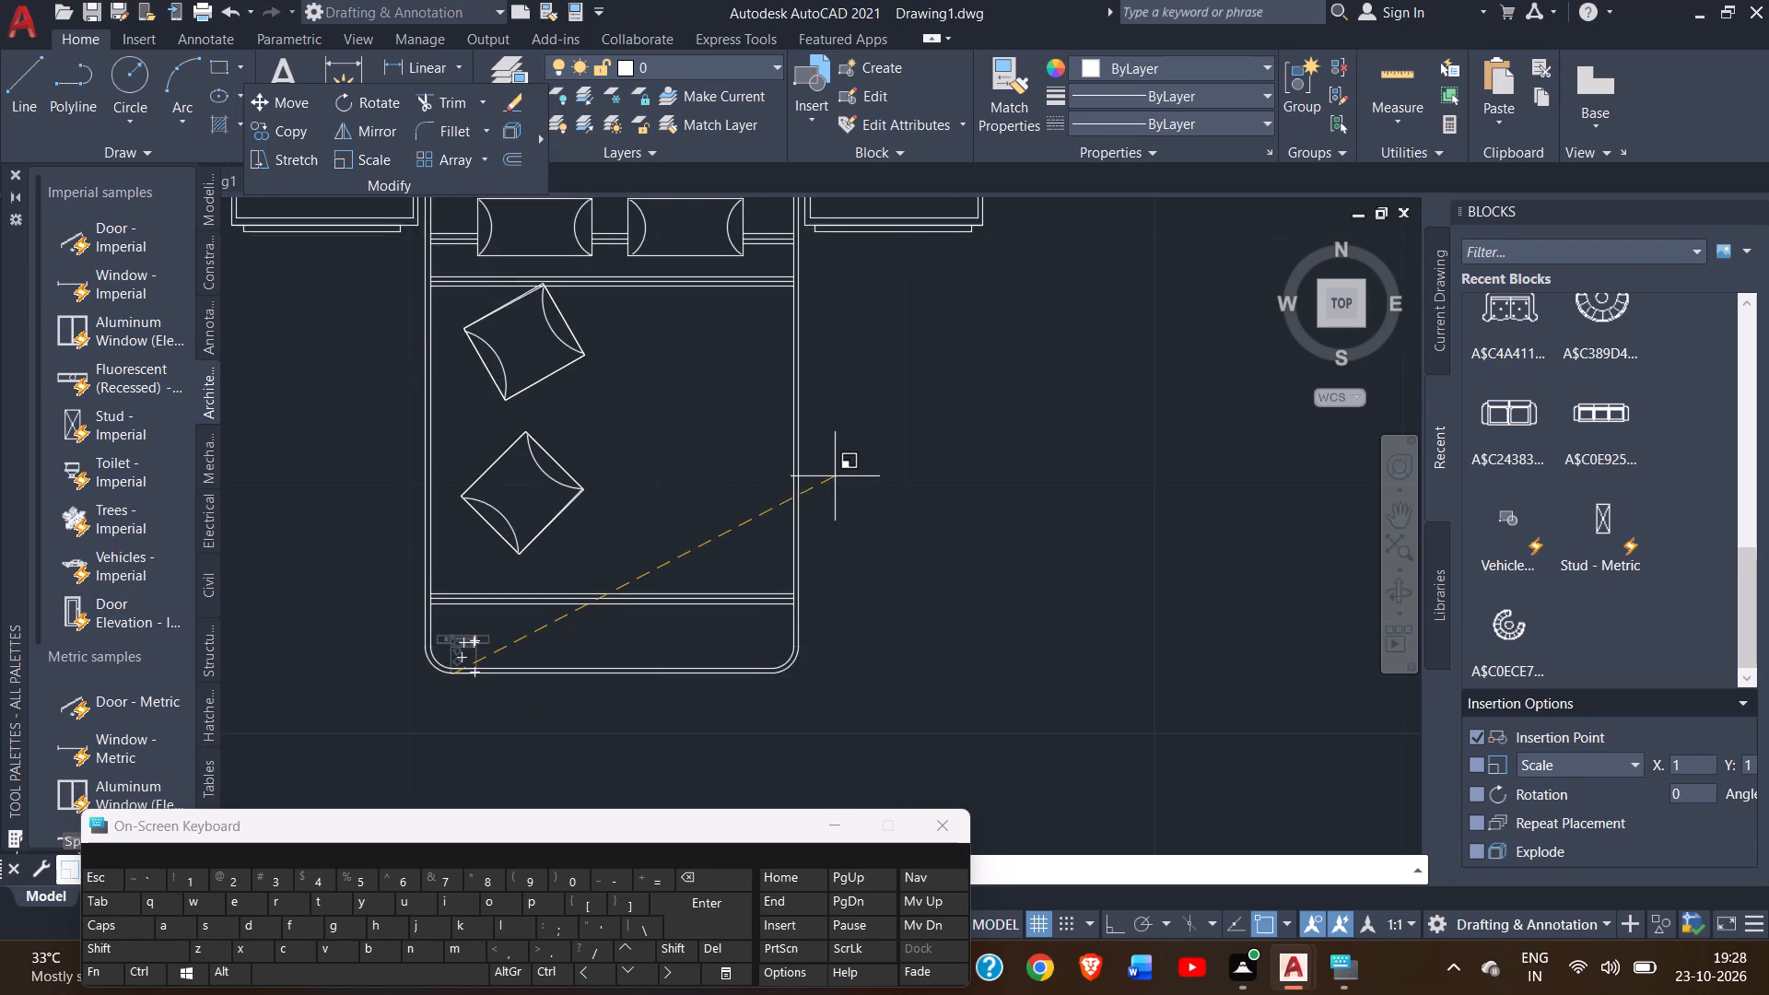
{"action": "left_click", "coordinate": [1118, 386]}
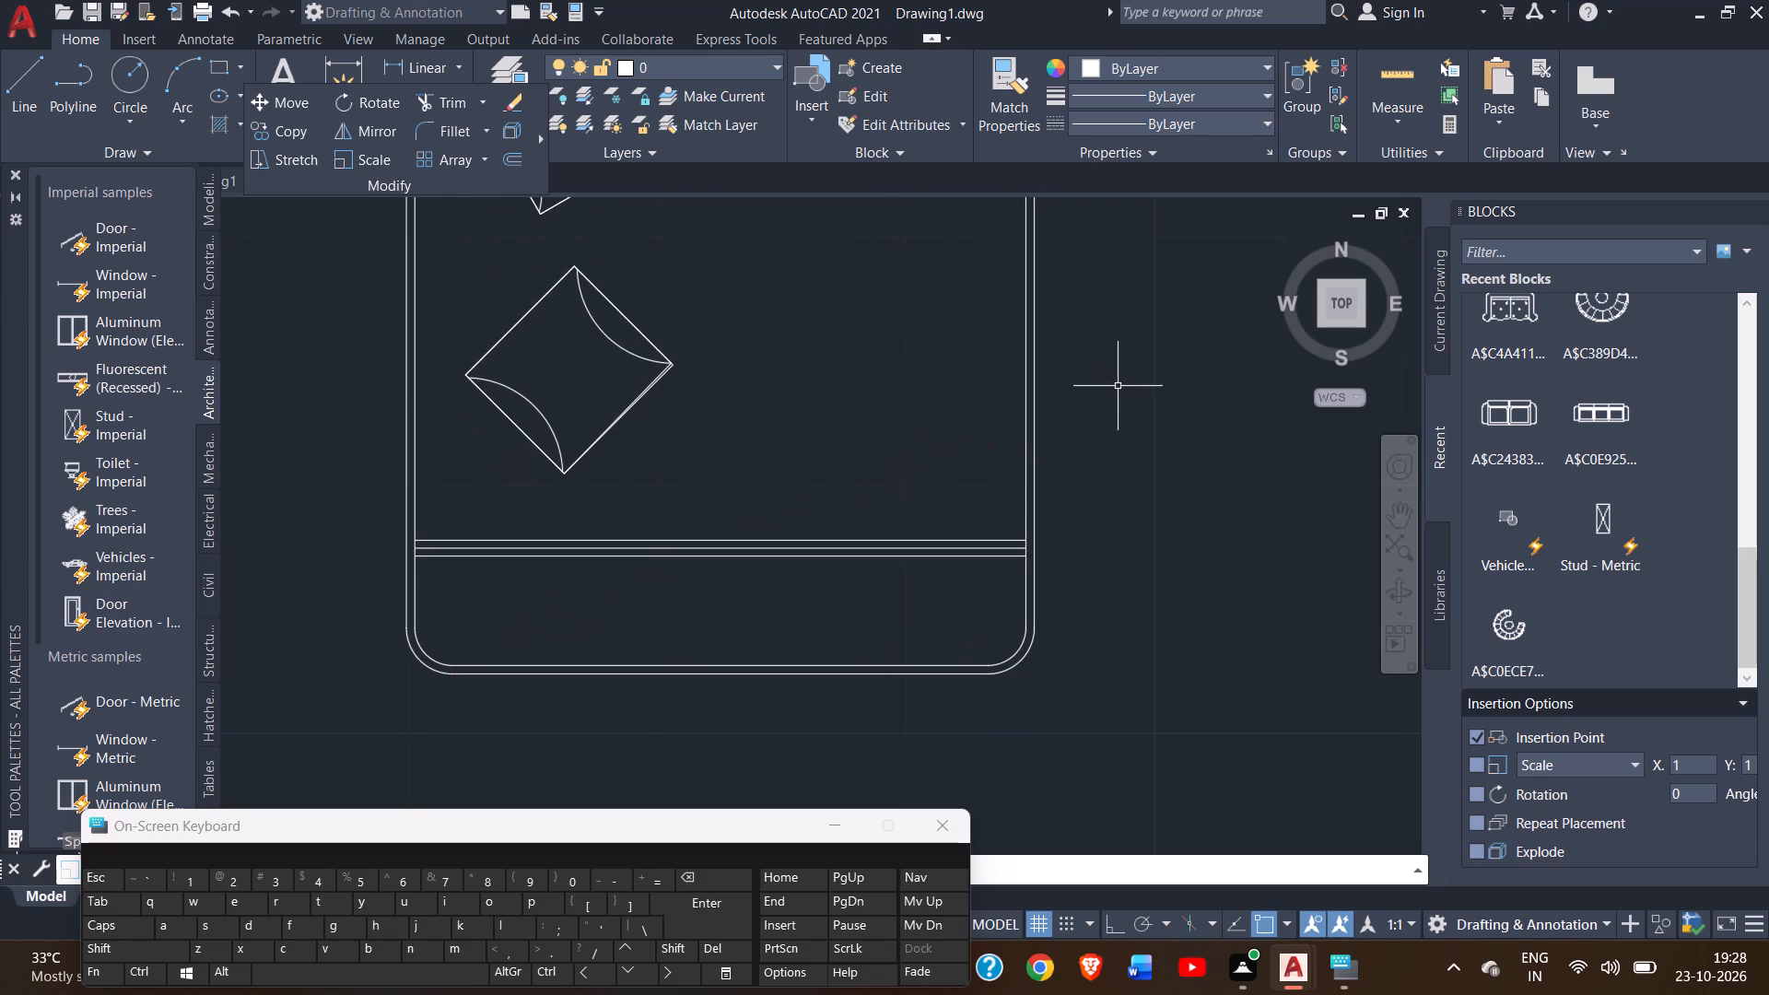
Enlarge the cushioned bed block outside the plan freehand to about 1.75 times its size, scaling from the mattress's lower-left corner.
{"action": "scroll", "coordinate": [738, 409], "scroll_direction": "down", "scroll_amount": 6, "text": "ctrl"}
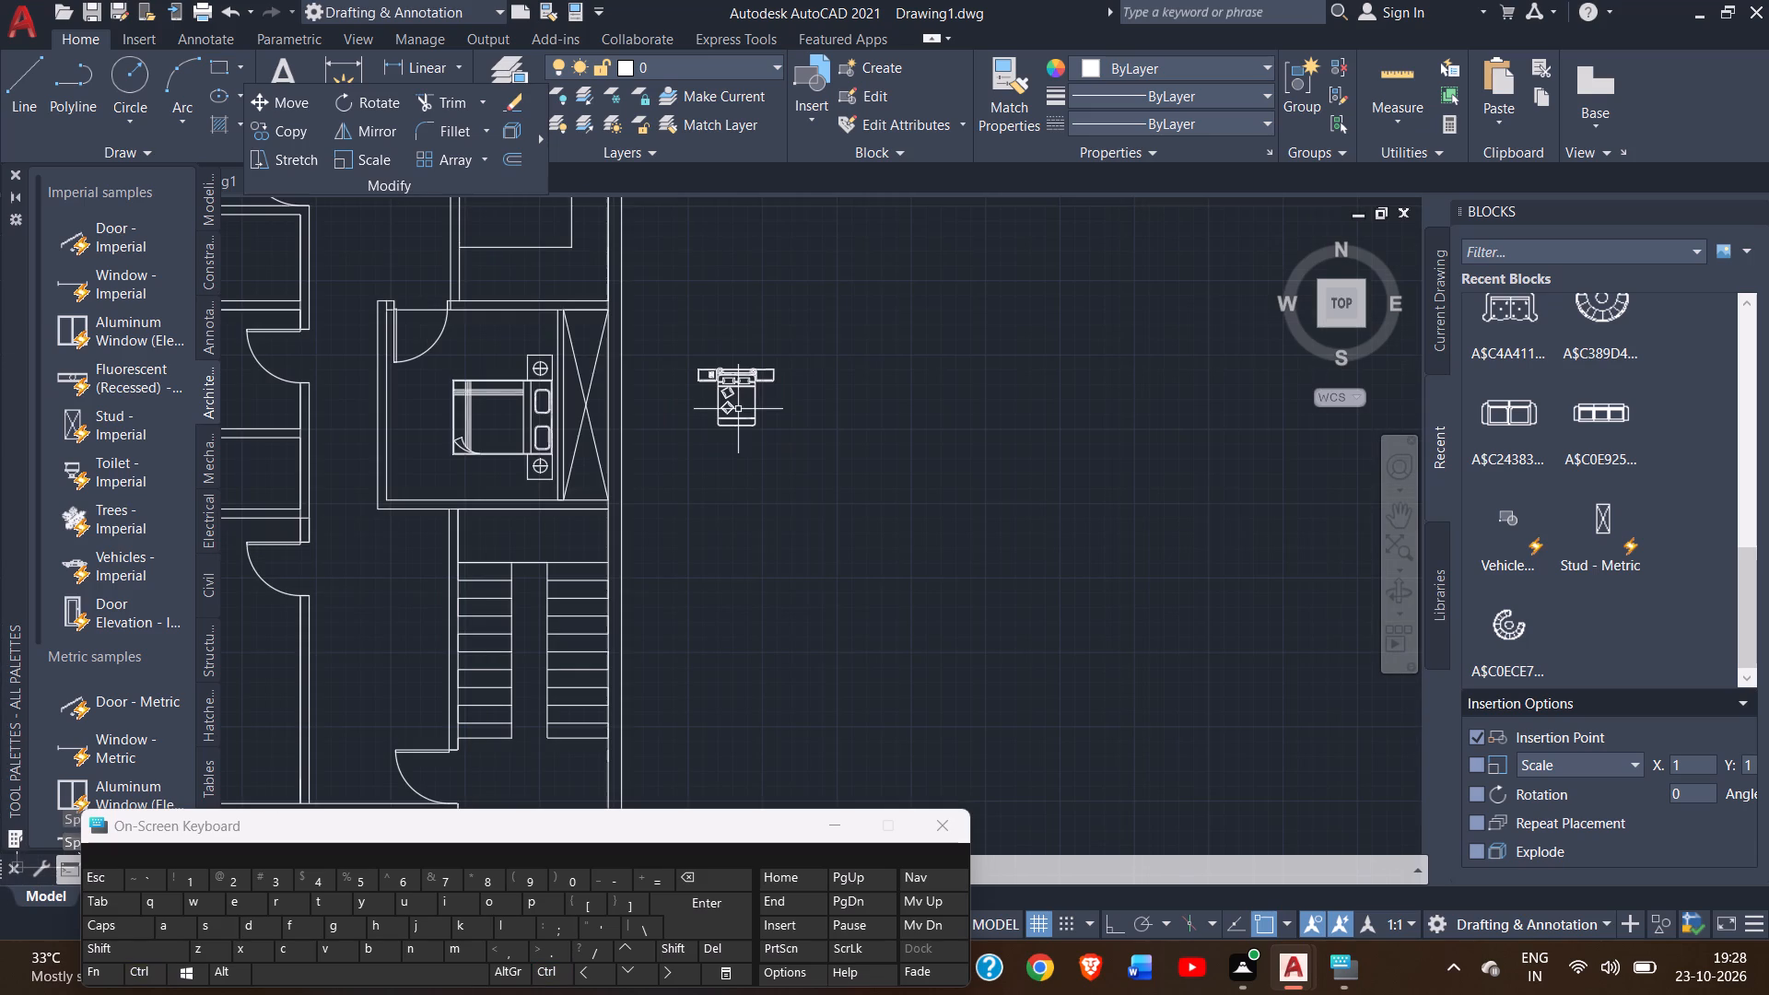
{"action": "left_click", "coordinate": [738, 409]}
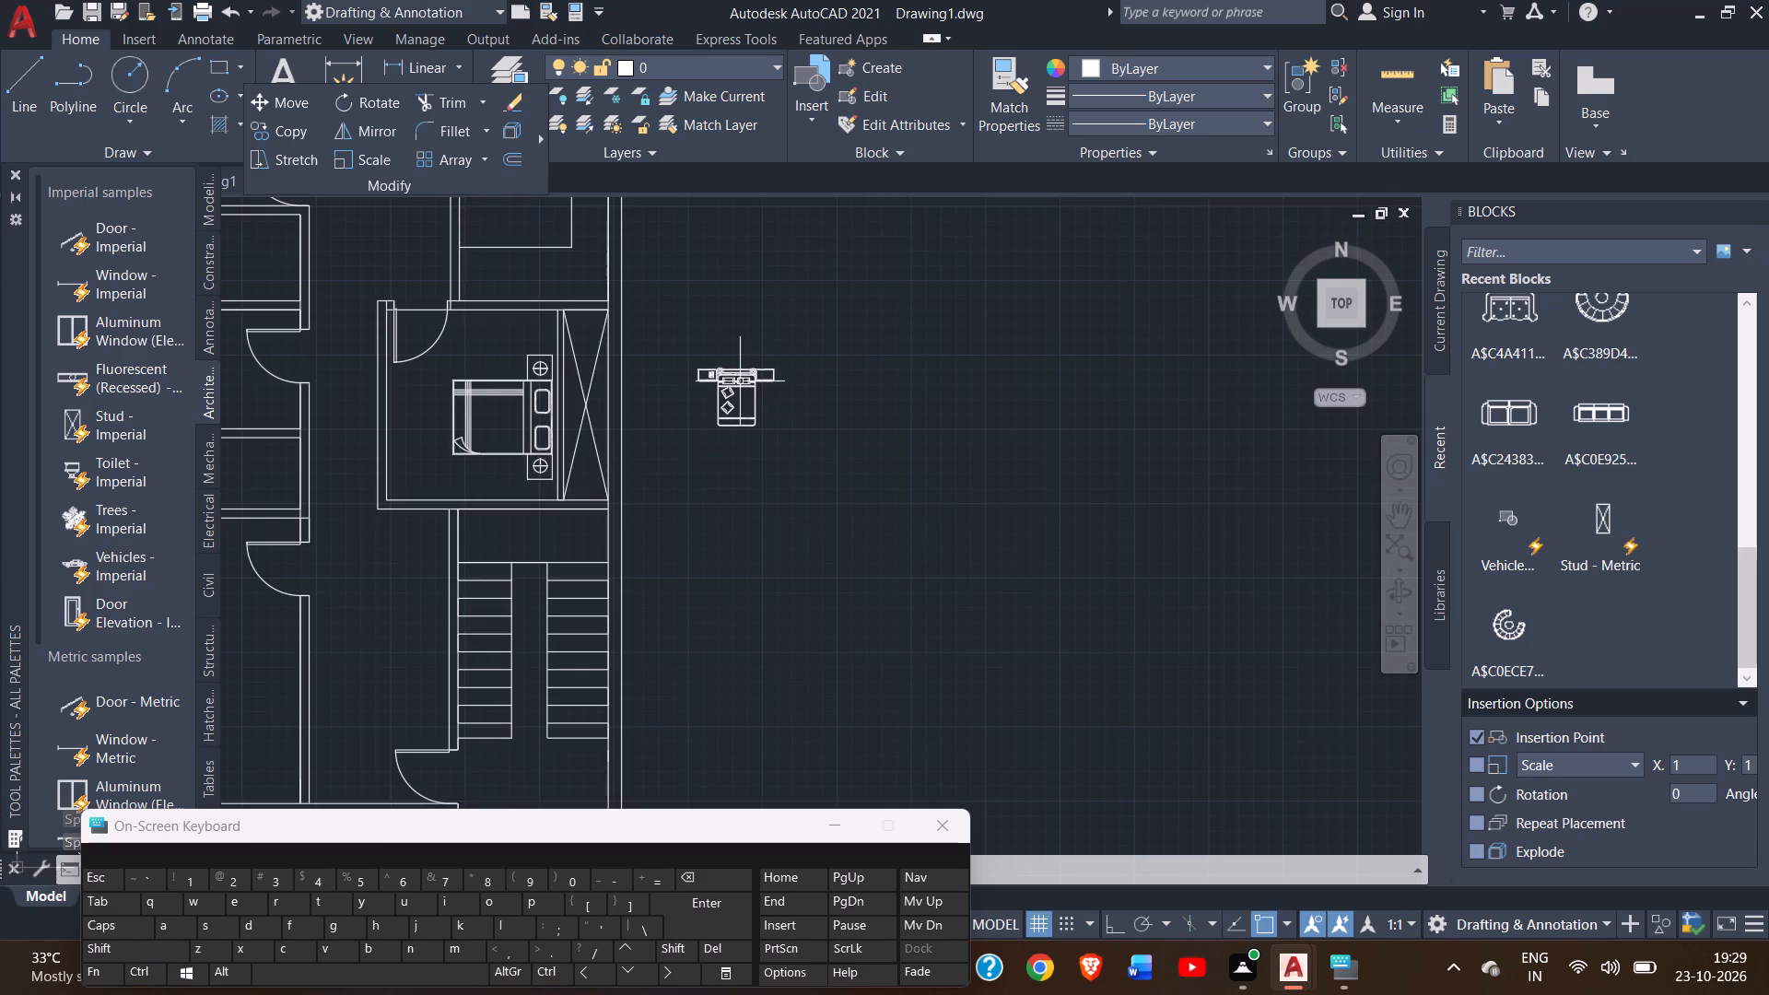
{"action": "left_click", "coordinate": [740, 381]}
{"action": "left_click", "coordinate": [740, 381]}
{"action": "left_click", "coordinate": [740, 381]}
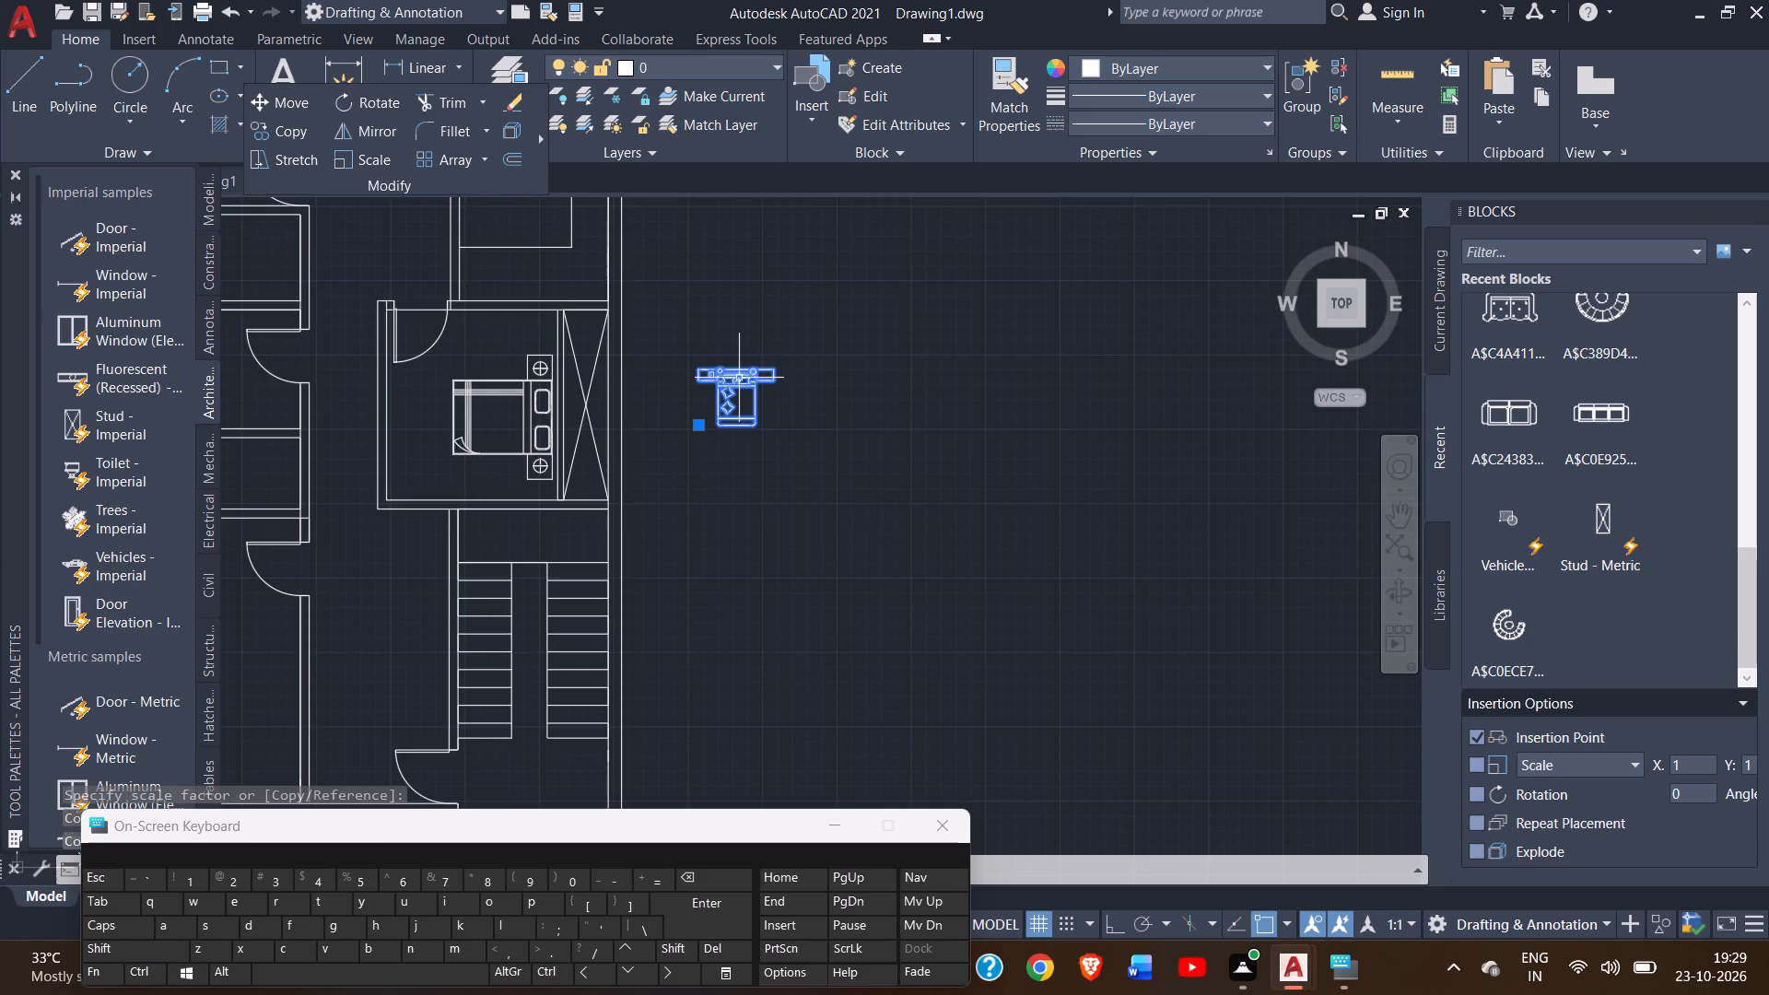
{"action": "scroll", "coordinate": [739, 378], "scroll_direction": "up", "scroll_amount": 3, "text": "ctrl"}
{"action": "scroll", "coordinate": [739, 378], "scroll_direction": "down", "scroll_amount": 4, "text": "ctrl"}
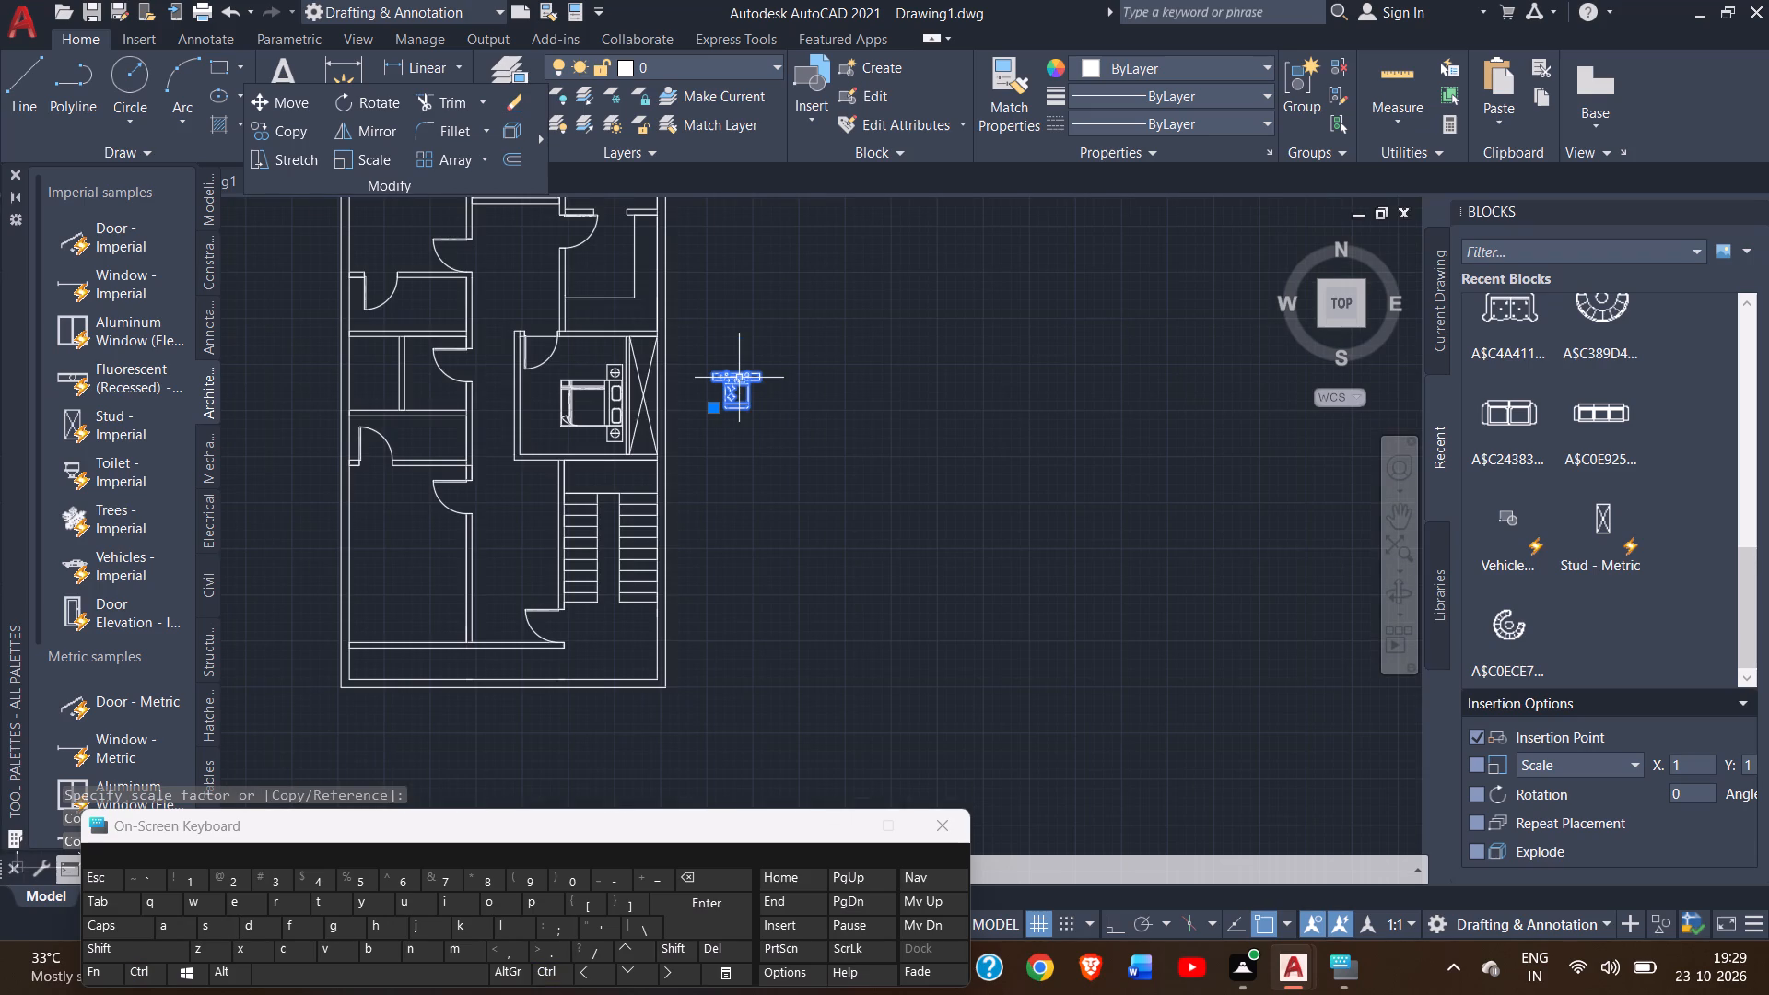
{"action": "left_click", "coordinate": [1396, 512]}
{"action": "left_click_drag", "start_coordinate": [910, 469], "coordinate": [737, 656]}
{"action": "left_click_drag", "start_coordinate": [682, 564], "coordinate": [600, 606]}
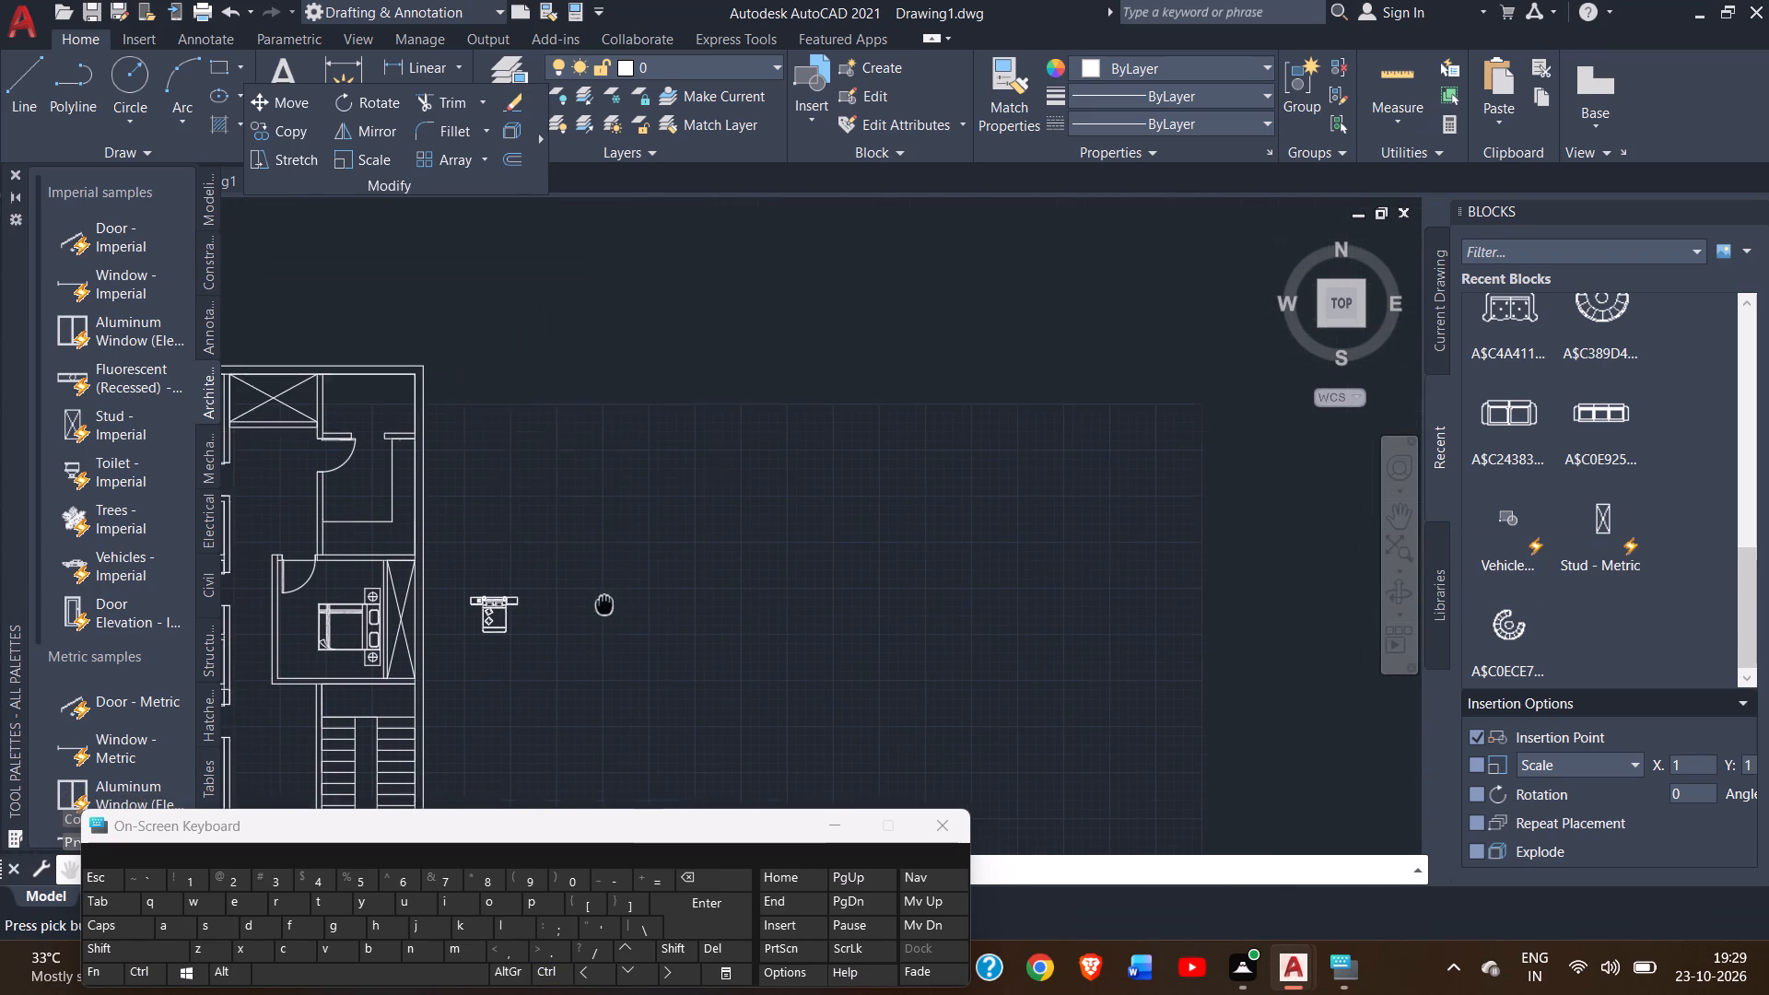
{"action": "left_click_drag", "start_coordinate": [600, 606], "coordinate": [591, 608]}
{"action": "scroll", "coordinate": [591, 608], "scroll_direction": "up", "scroll_amount": 1, "text": "ctrl"}
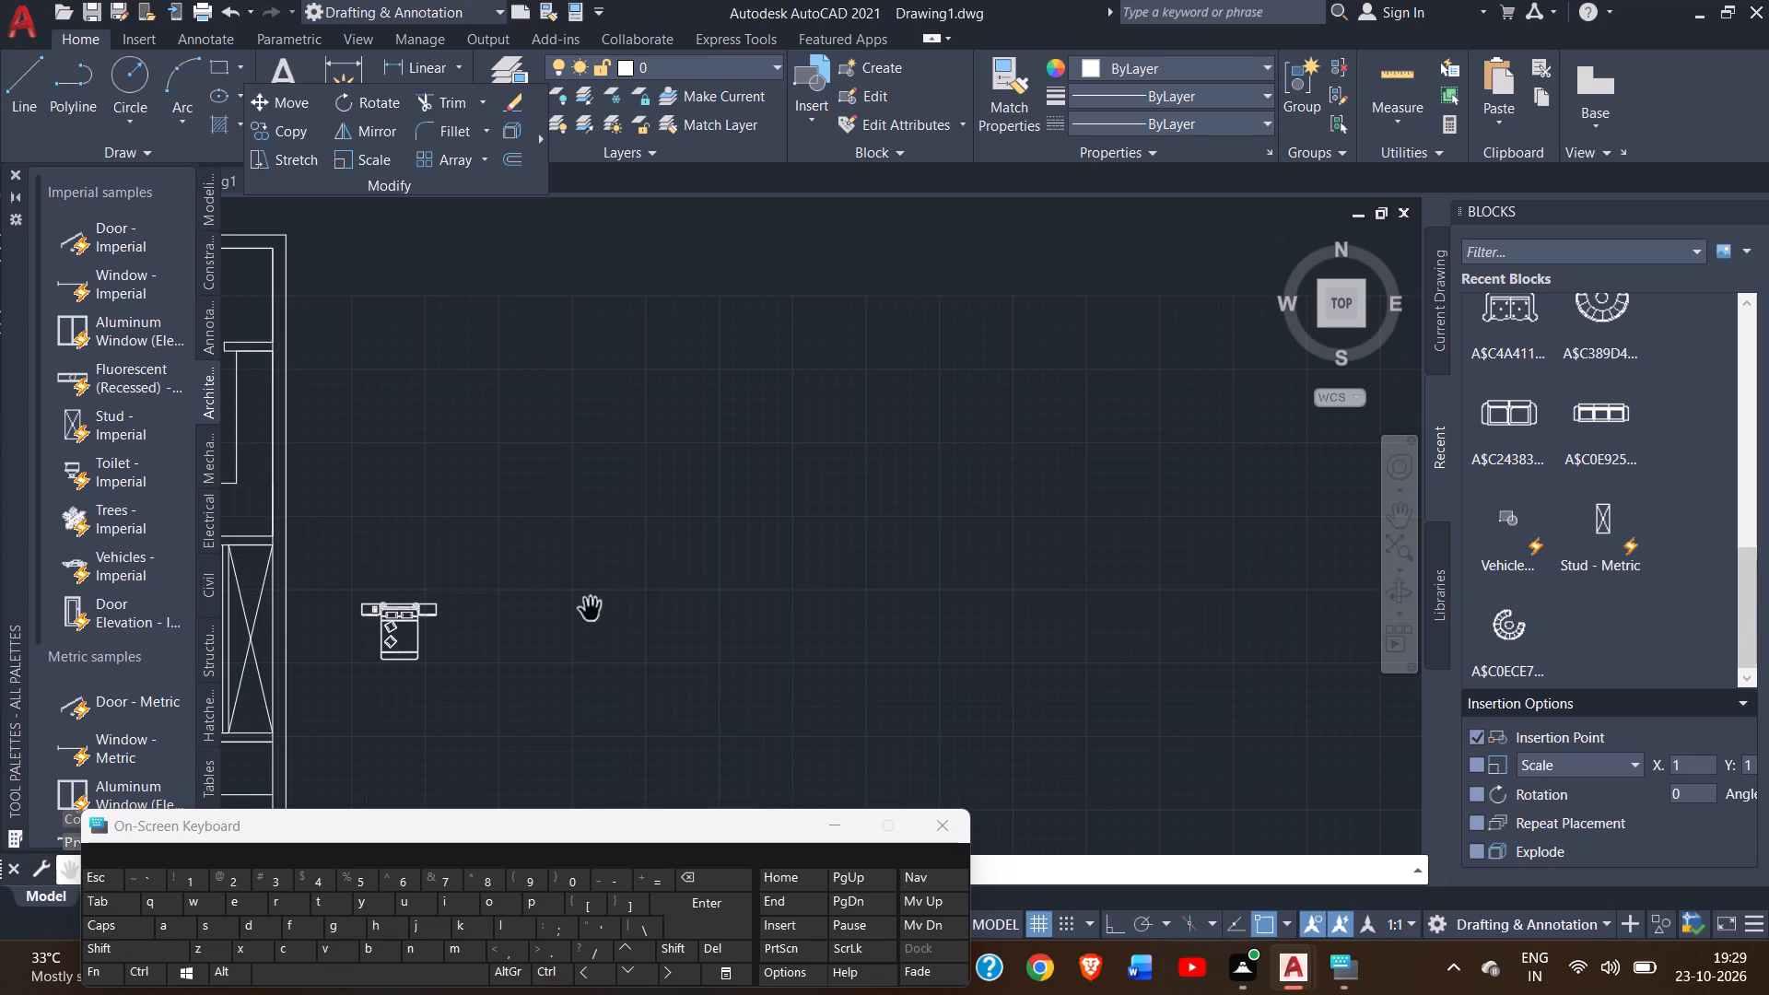
{"action": "right_click", "coordinate": [591, 608]}
{"action": "left_click", "coordinate": [618, 615]}
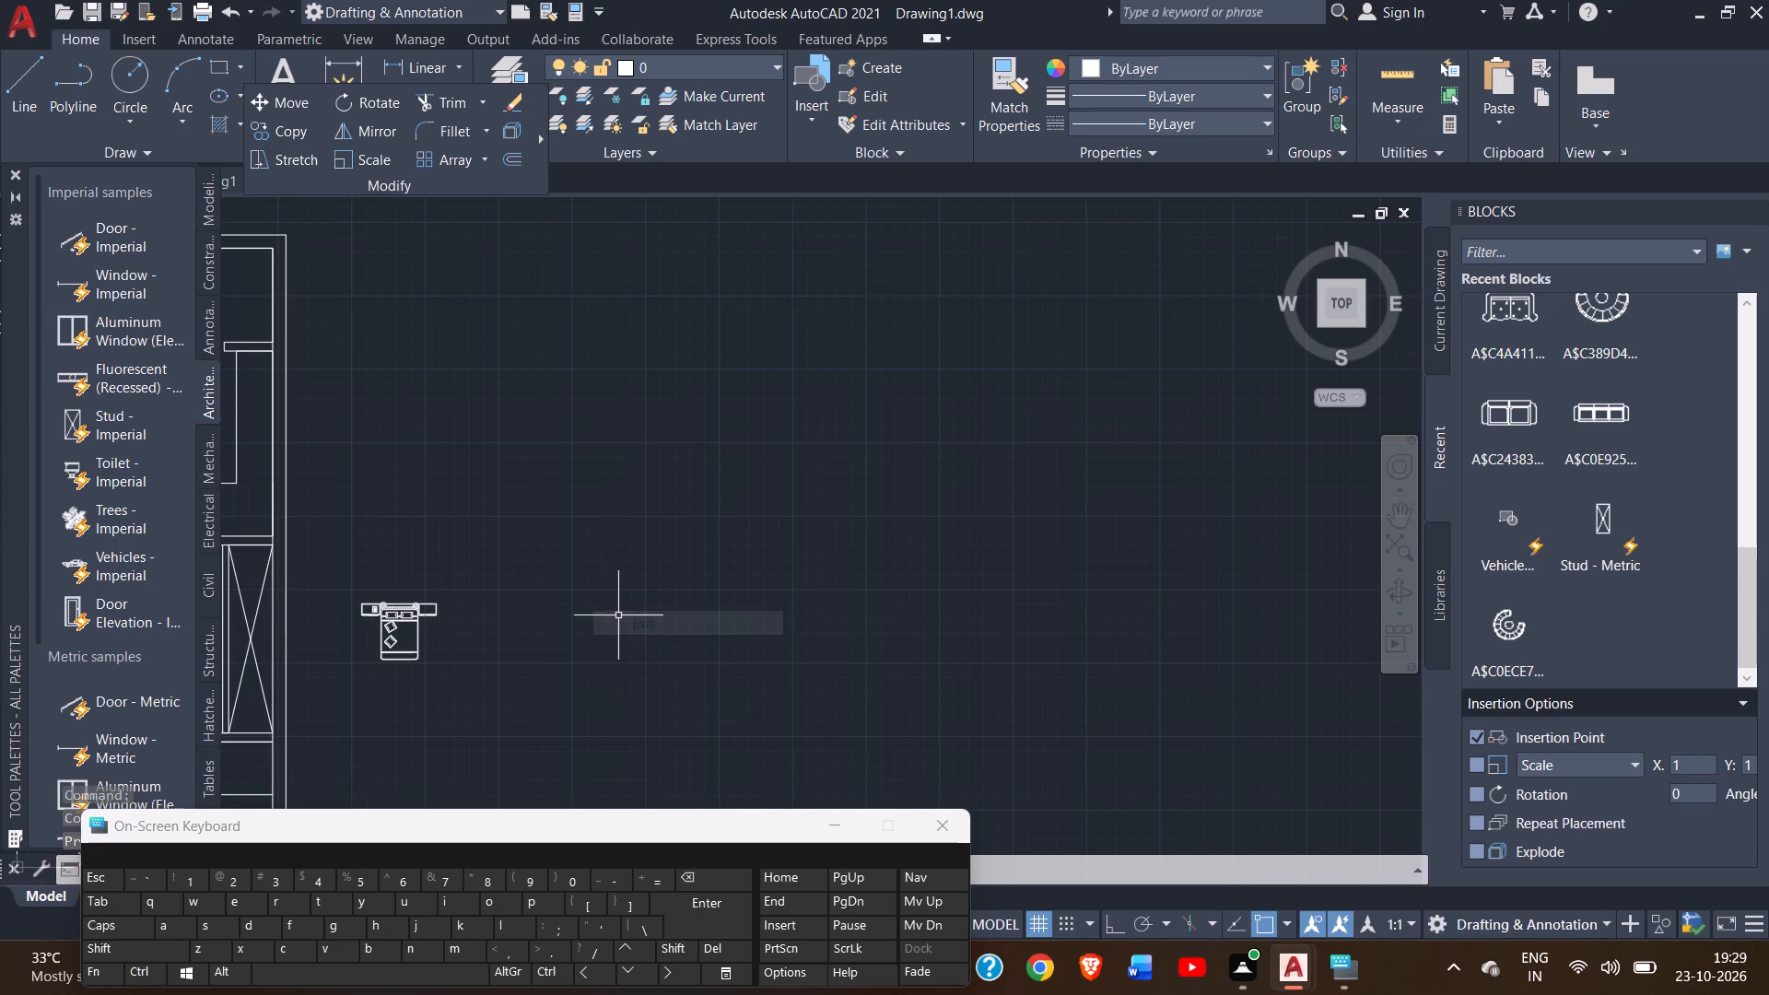
{"action": "left_click", "coordinate": [374, 607]}
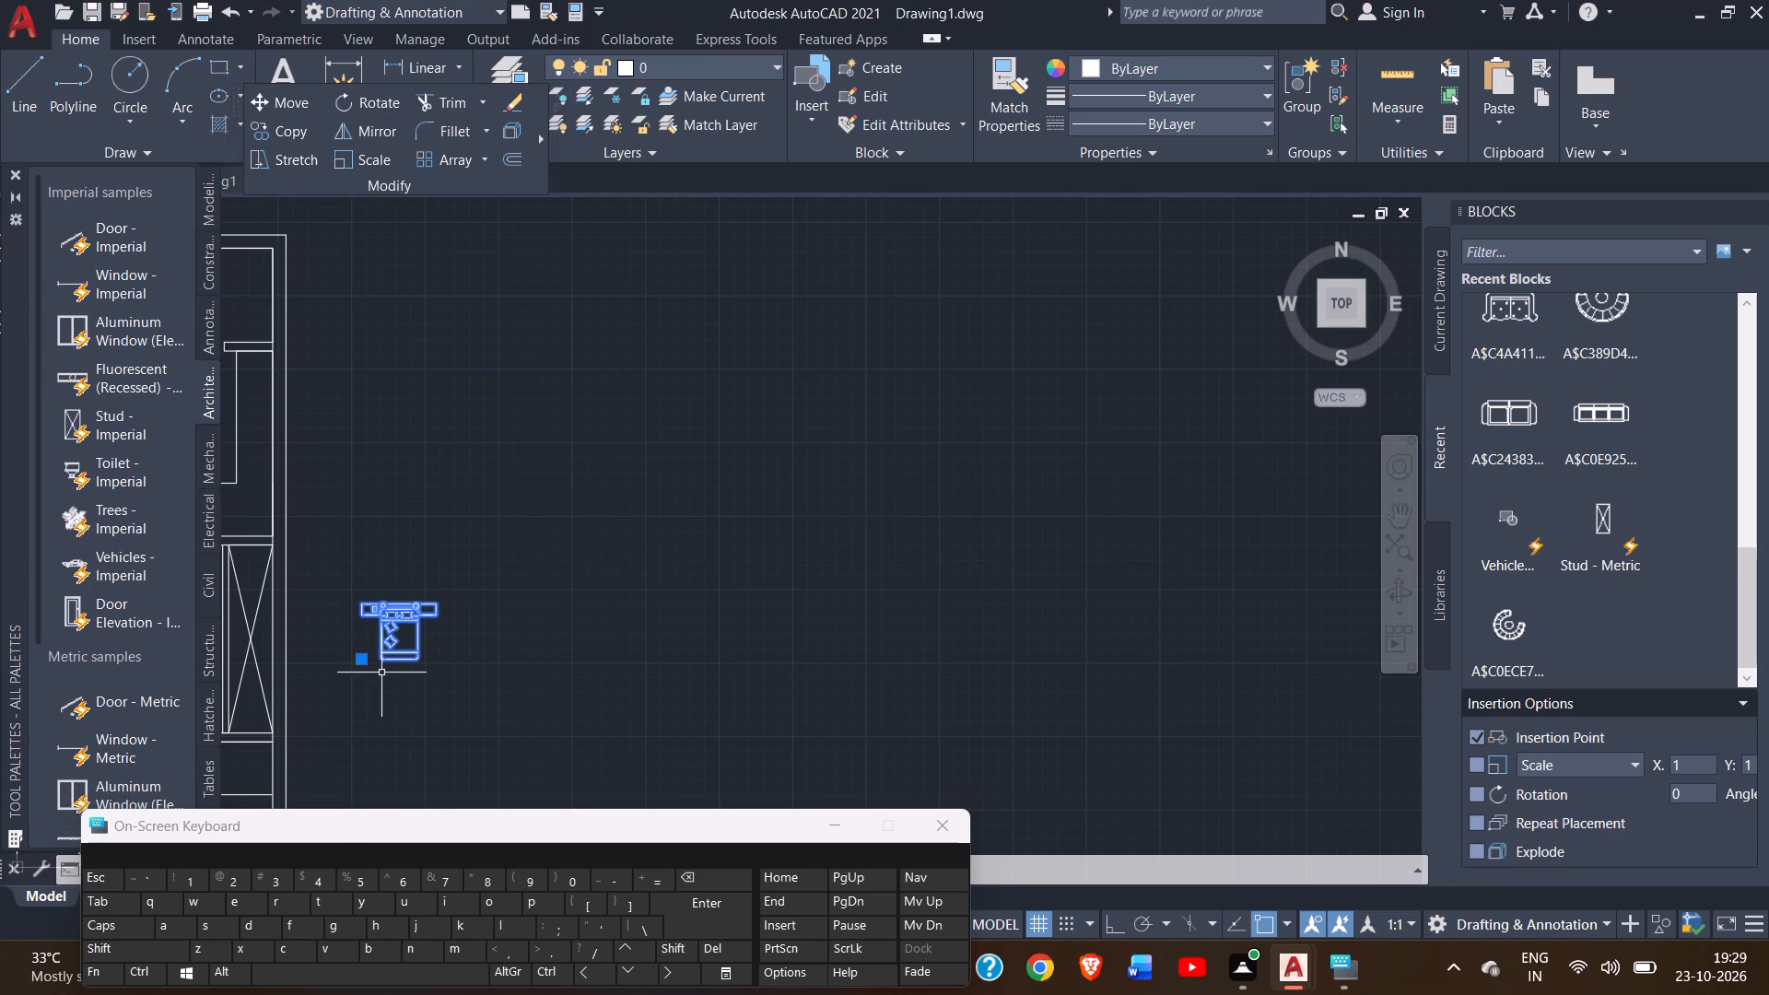
{"action": "left_click", "coordinate": [361, 166]}
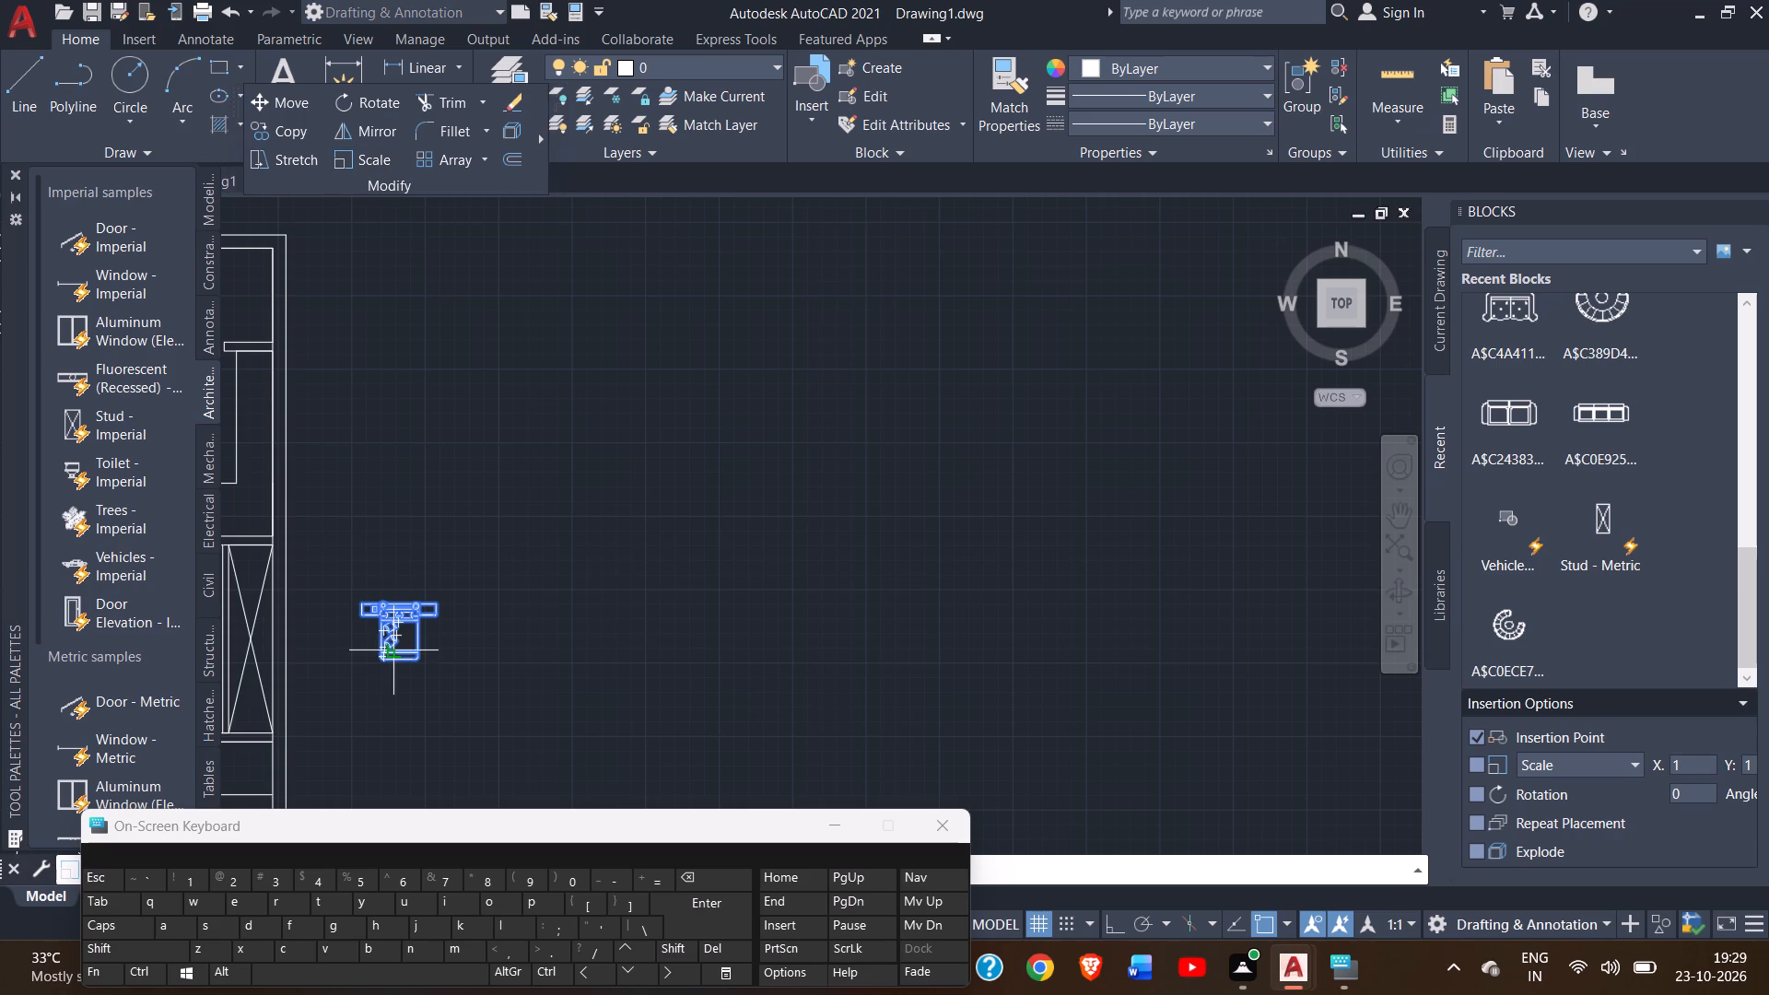
{"action": "left_click_drag", "start_coordinate": [389, 661], "coordinate": [446, 596]}
{"action": "left_click", "coordinate": [446, 596]}
Move the cushioned bed block from outside the plan into the northwest corner bedroom, with its headboard and side tables along the north wall.
{"action": "scroll", "coordinate": [446, 596], "scroll_direction": "down", "scroll_amount": 1, "text": "ctrl"}
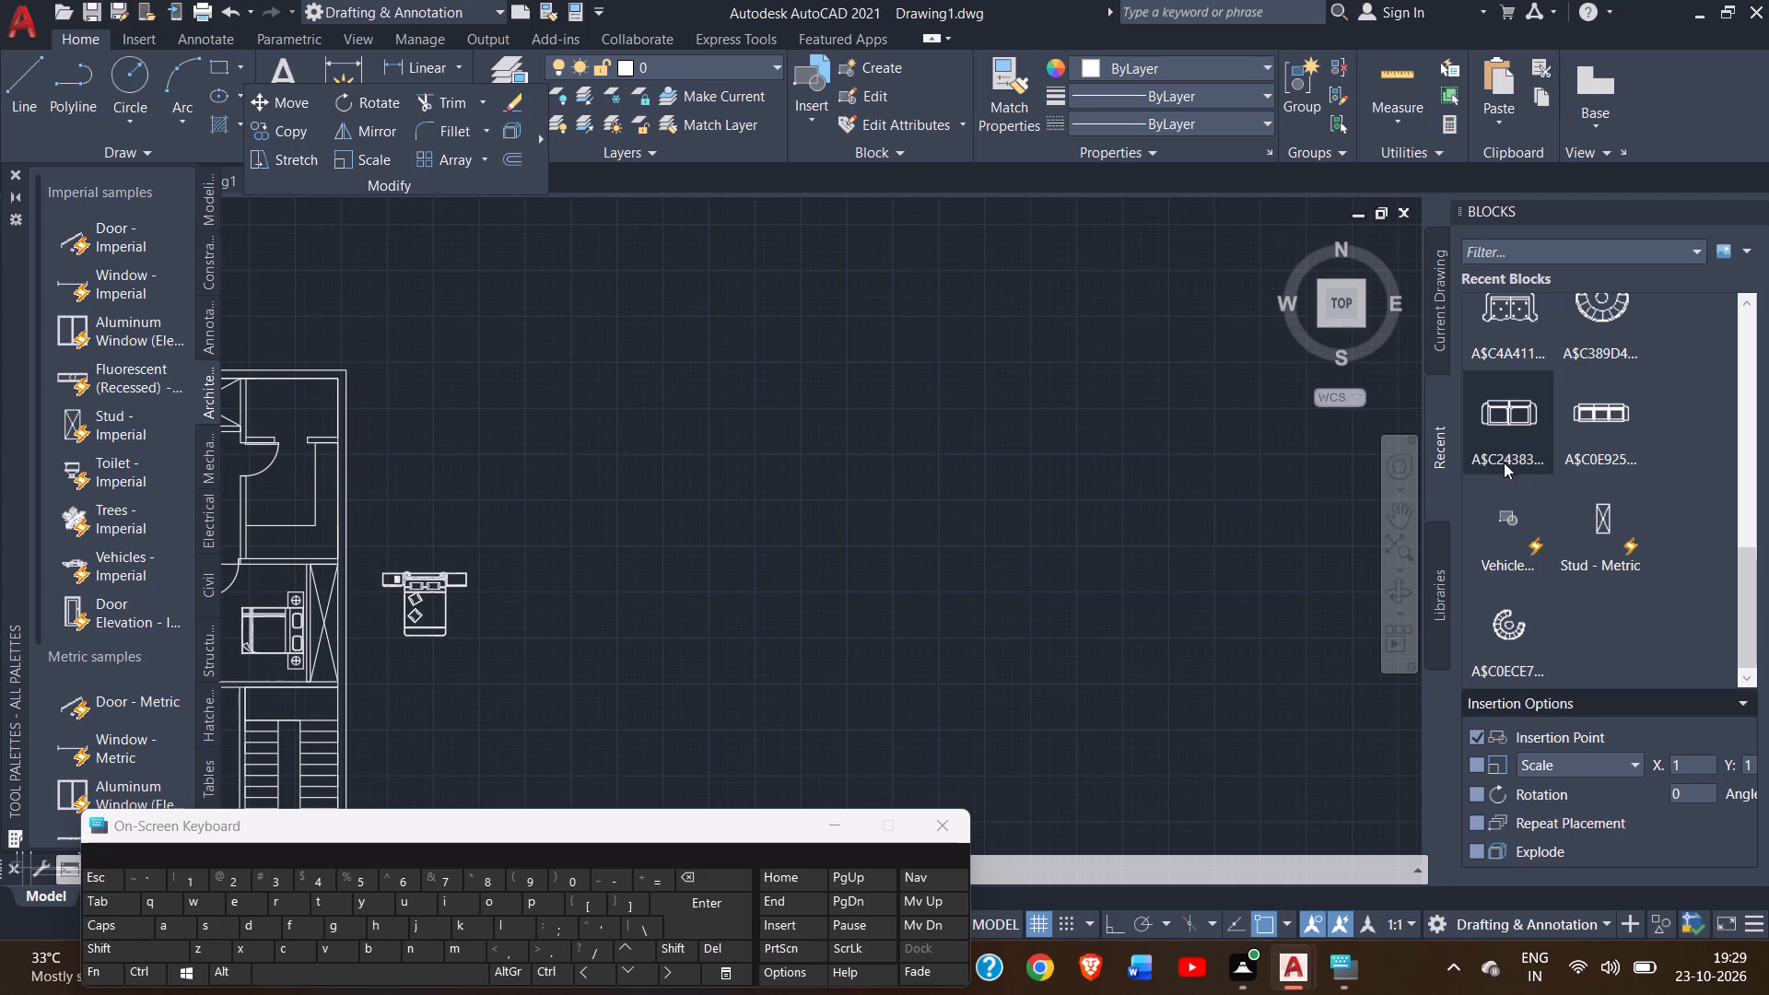
{"action": "left_click", "coordinate": [1387, 511]}
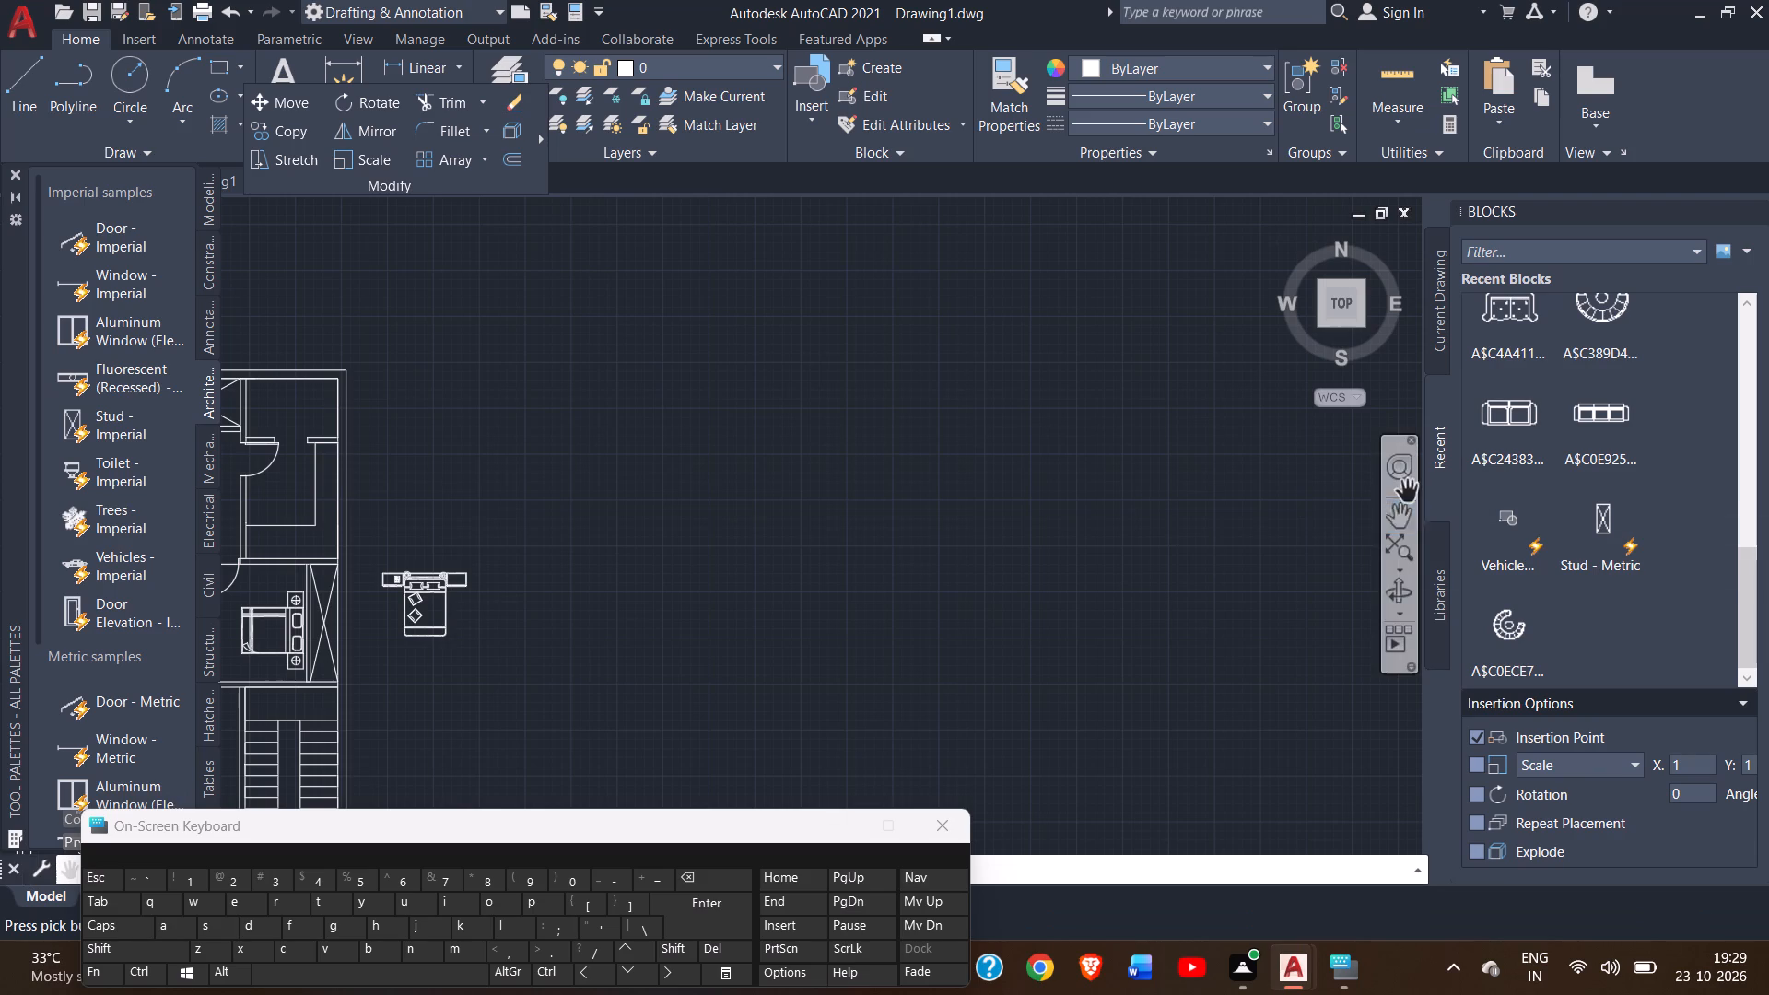
{"action": "left_click_drag", "start_coordinate": [702, 586], "coordinate": [1071, 542]}
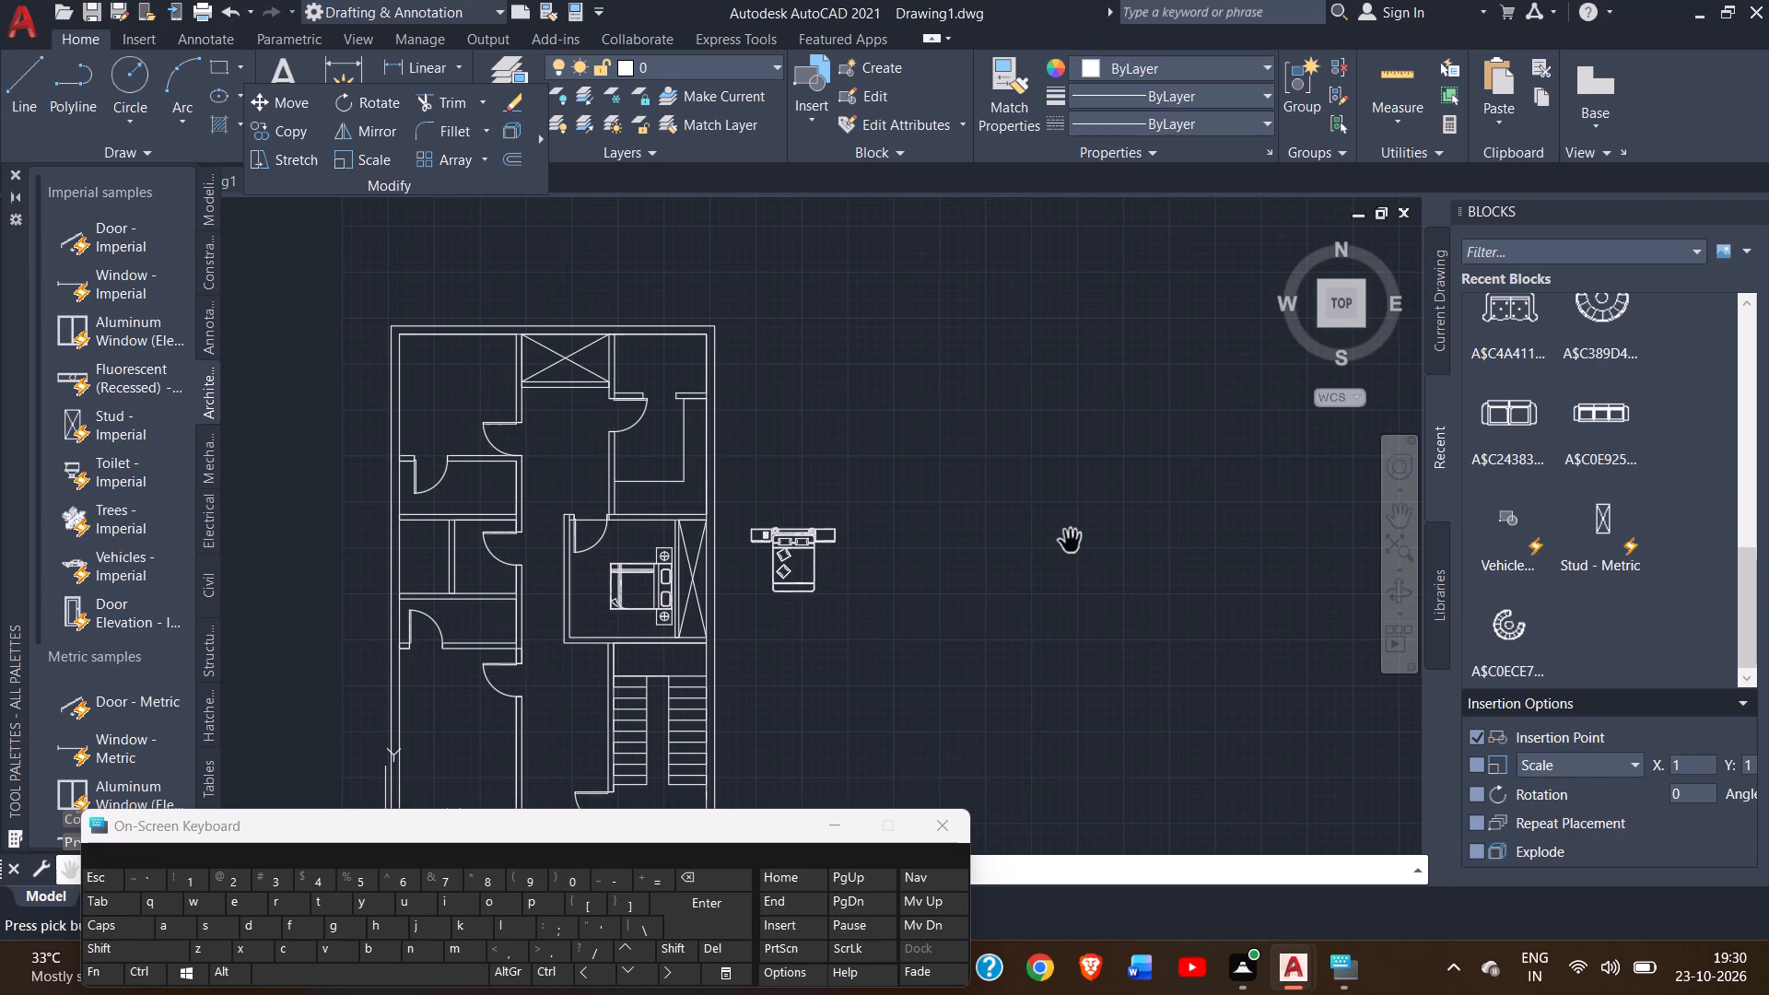
{"action": "right_click", "coordinate": [912, 484]}
{"action": "left_click", "coordinate": [930, 506]}
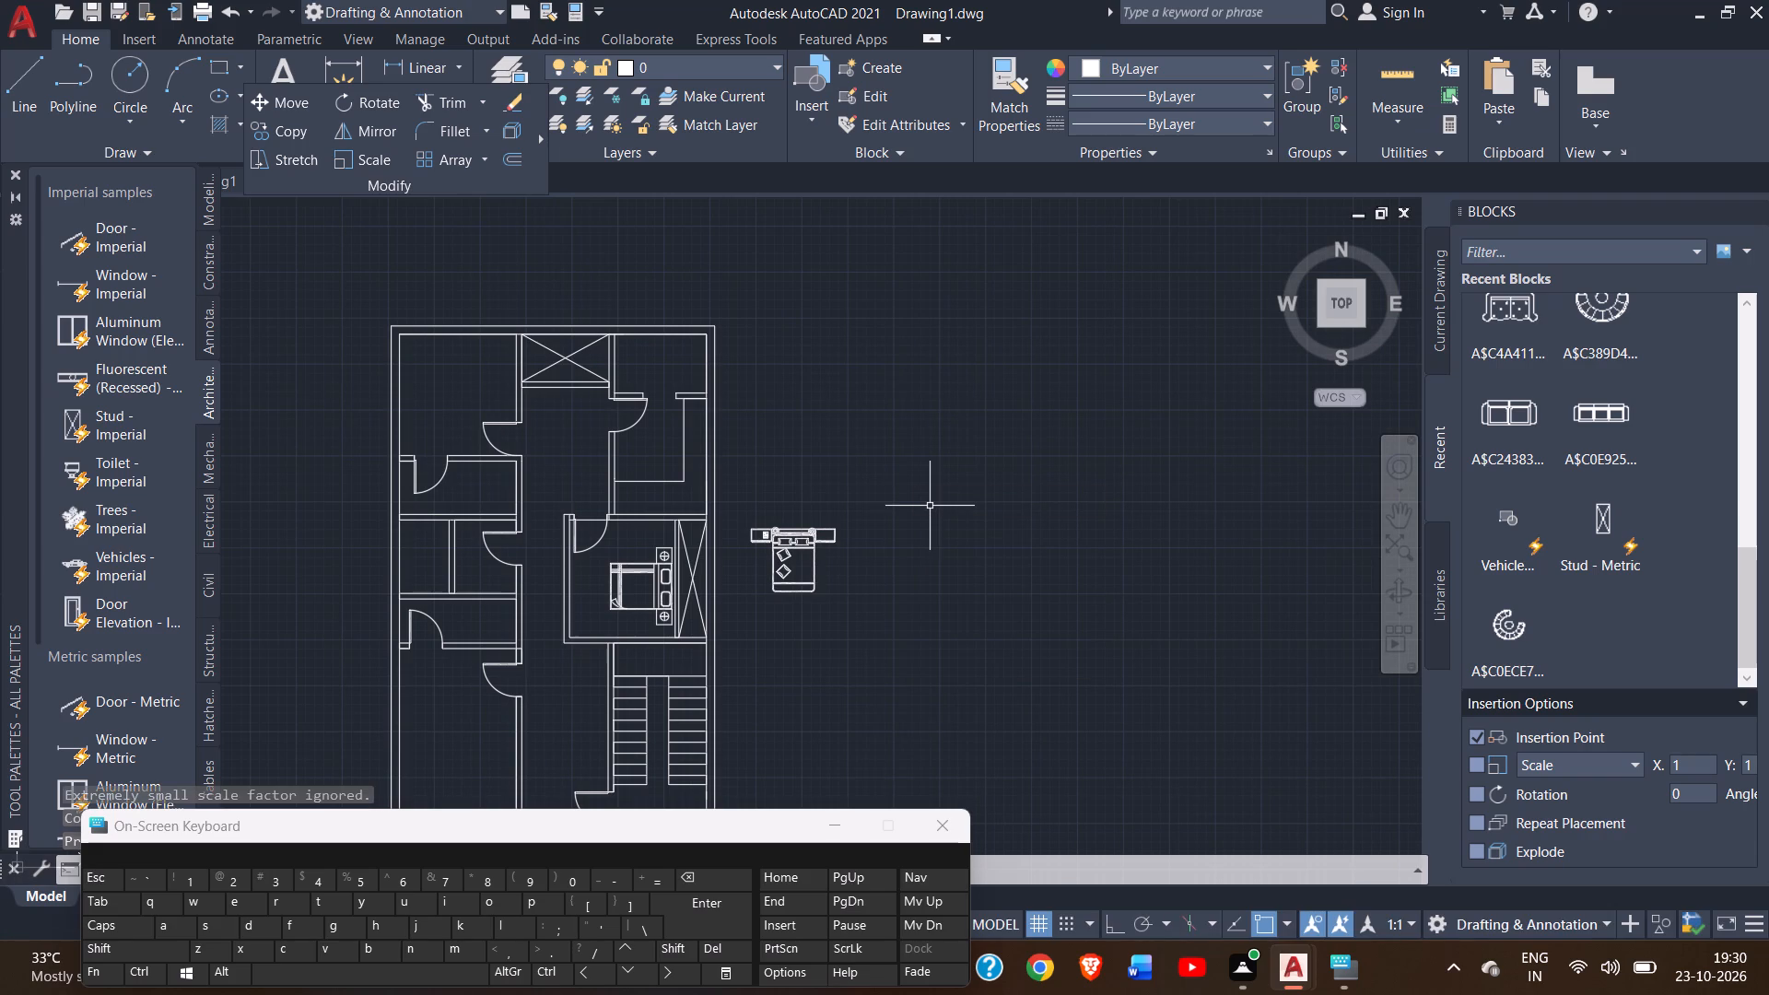
{"action": "left_click", "coordinate": [781, 544]}
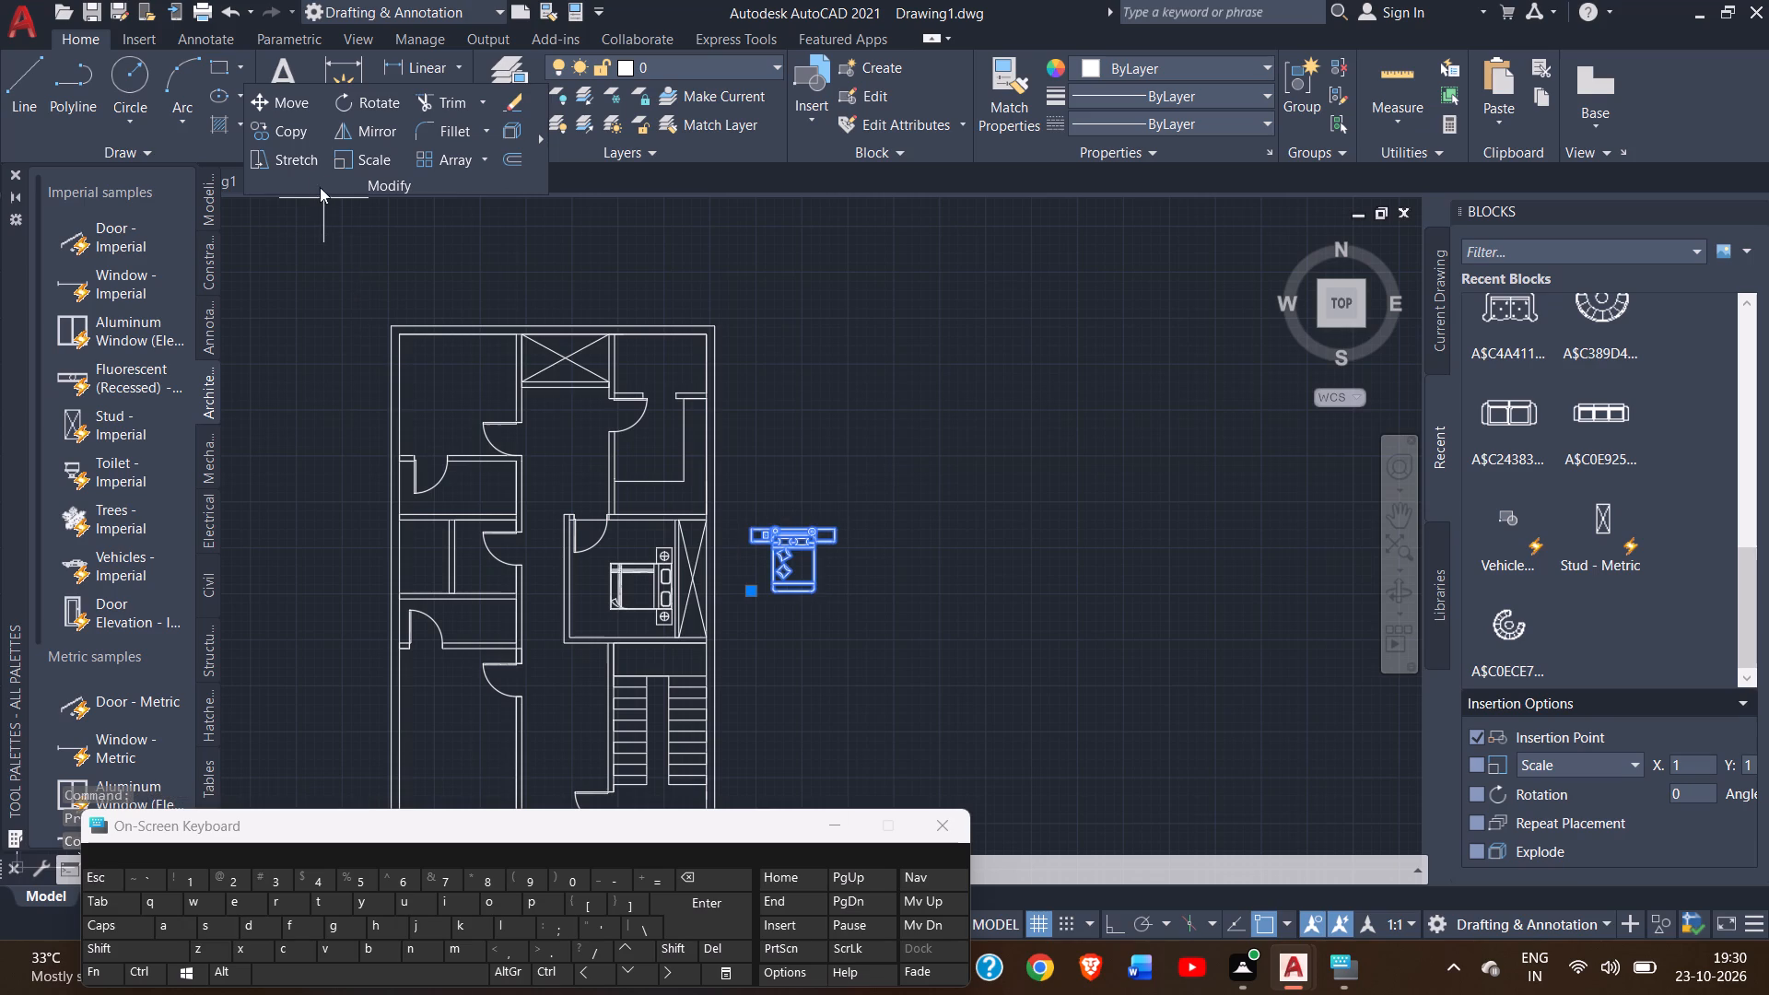
{"action": "left_click", "coordinate": [300, 110]}
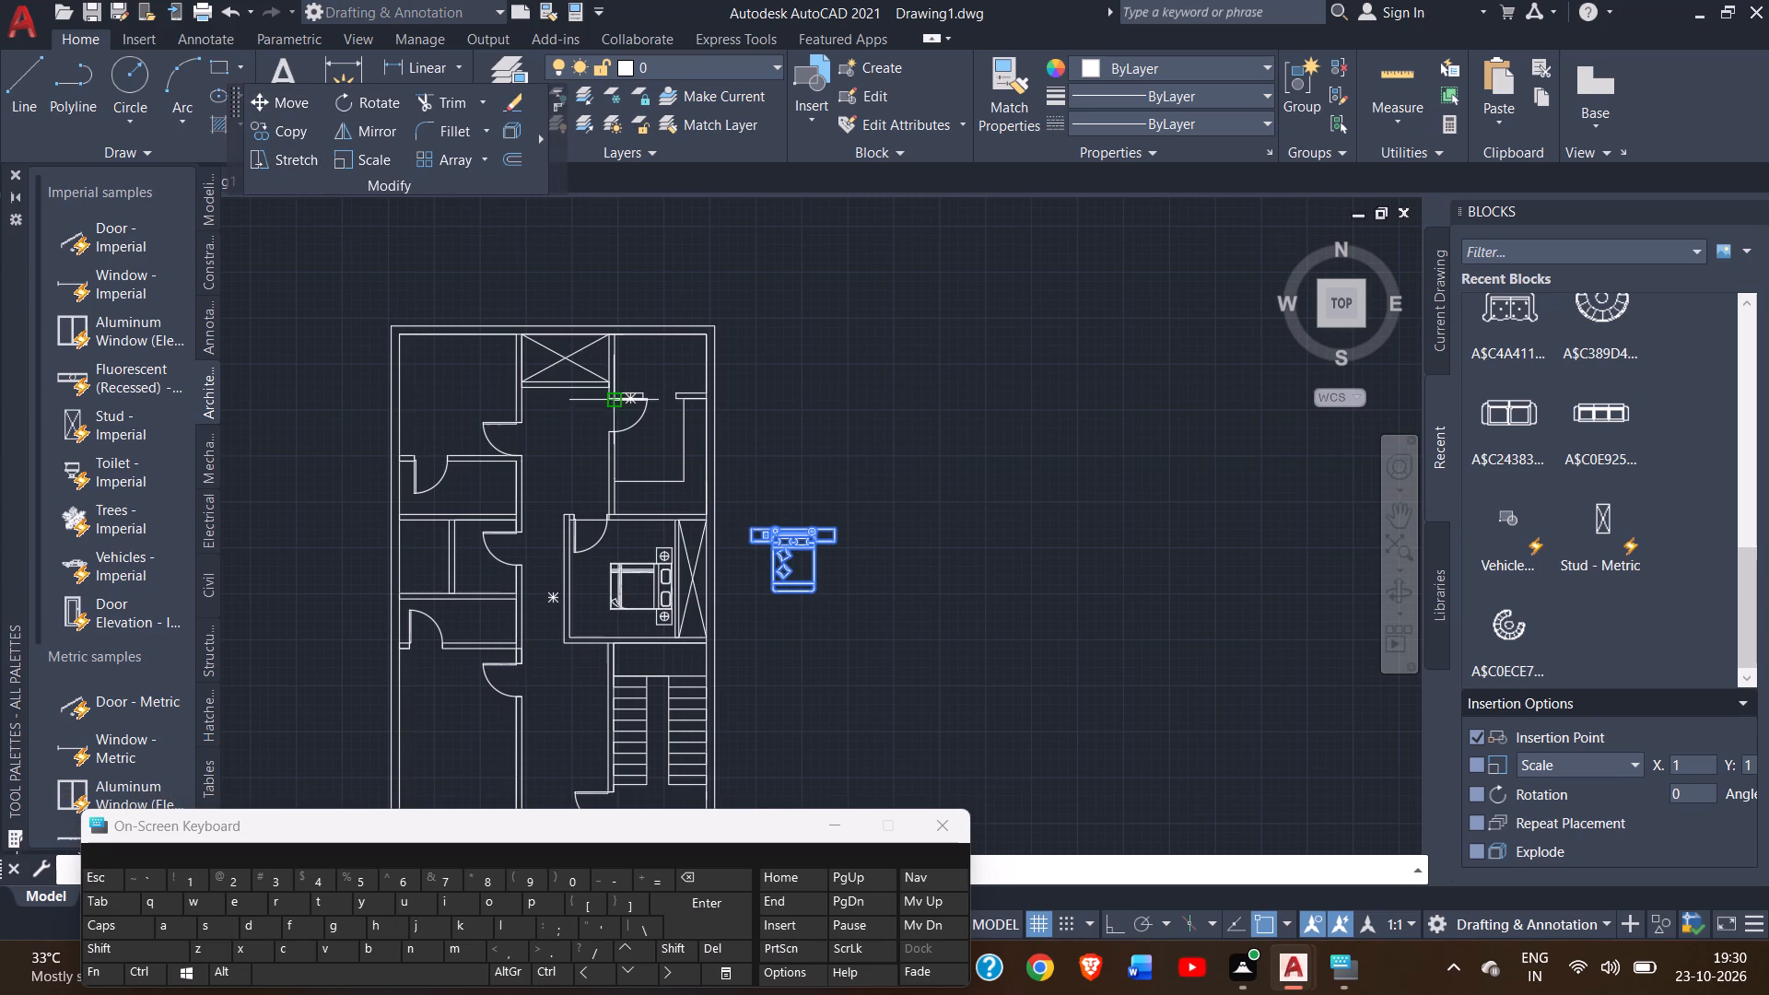
{"action": "left_click", "coordinate": [791, 556]}
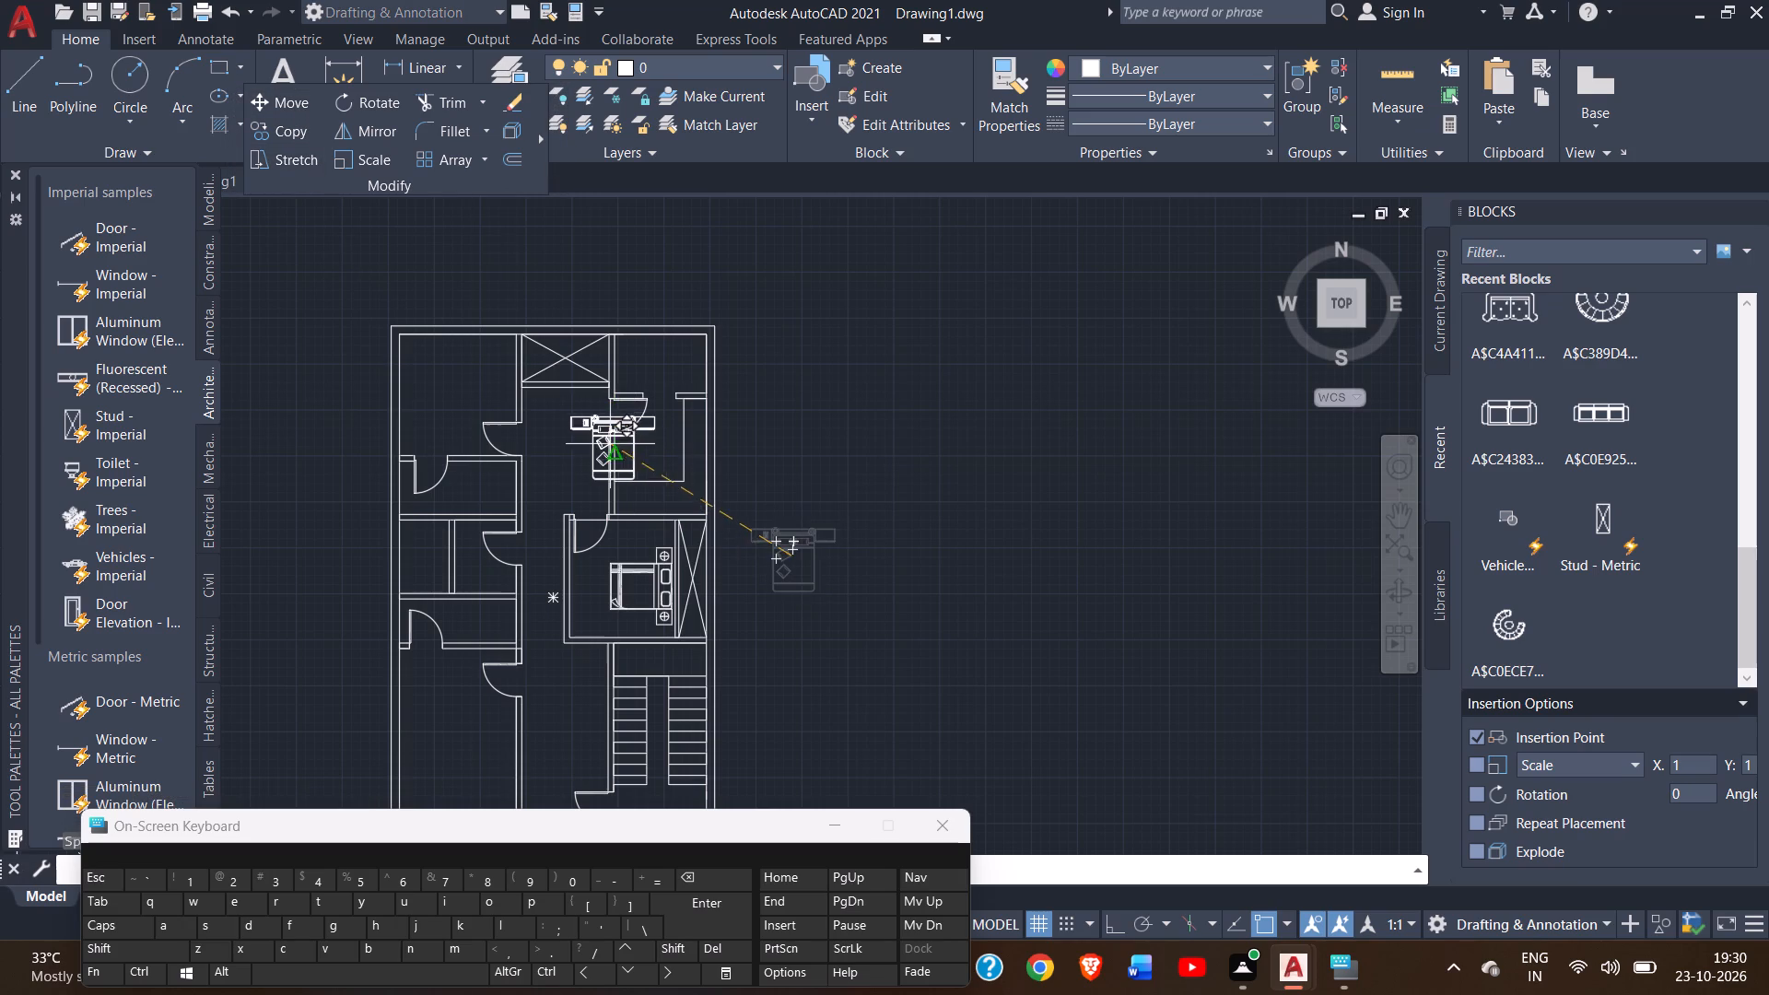
{"action": "scroll", "coordinate": [465, 375], "scroll_direction": "up", "scroll_amount": 1, "text": "ctrl"}
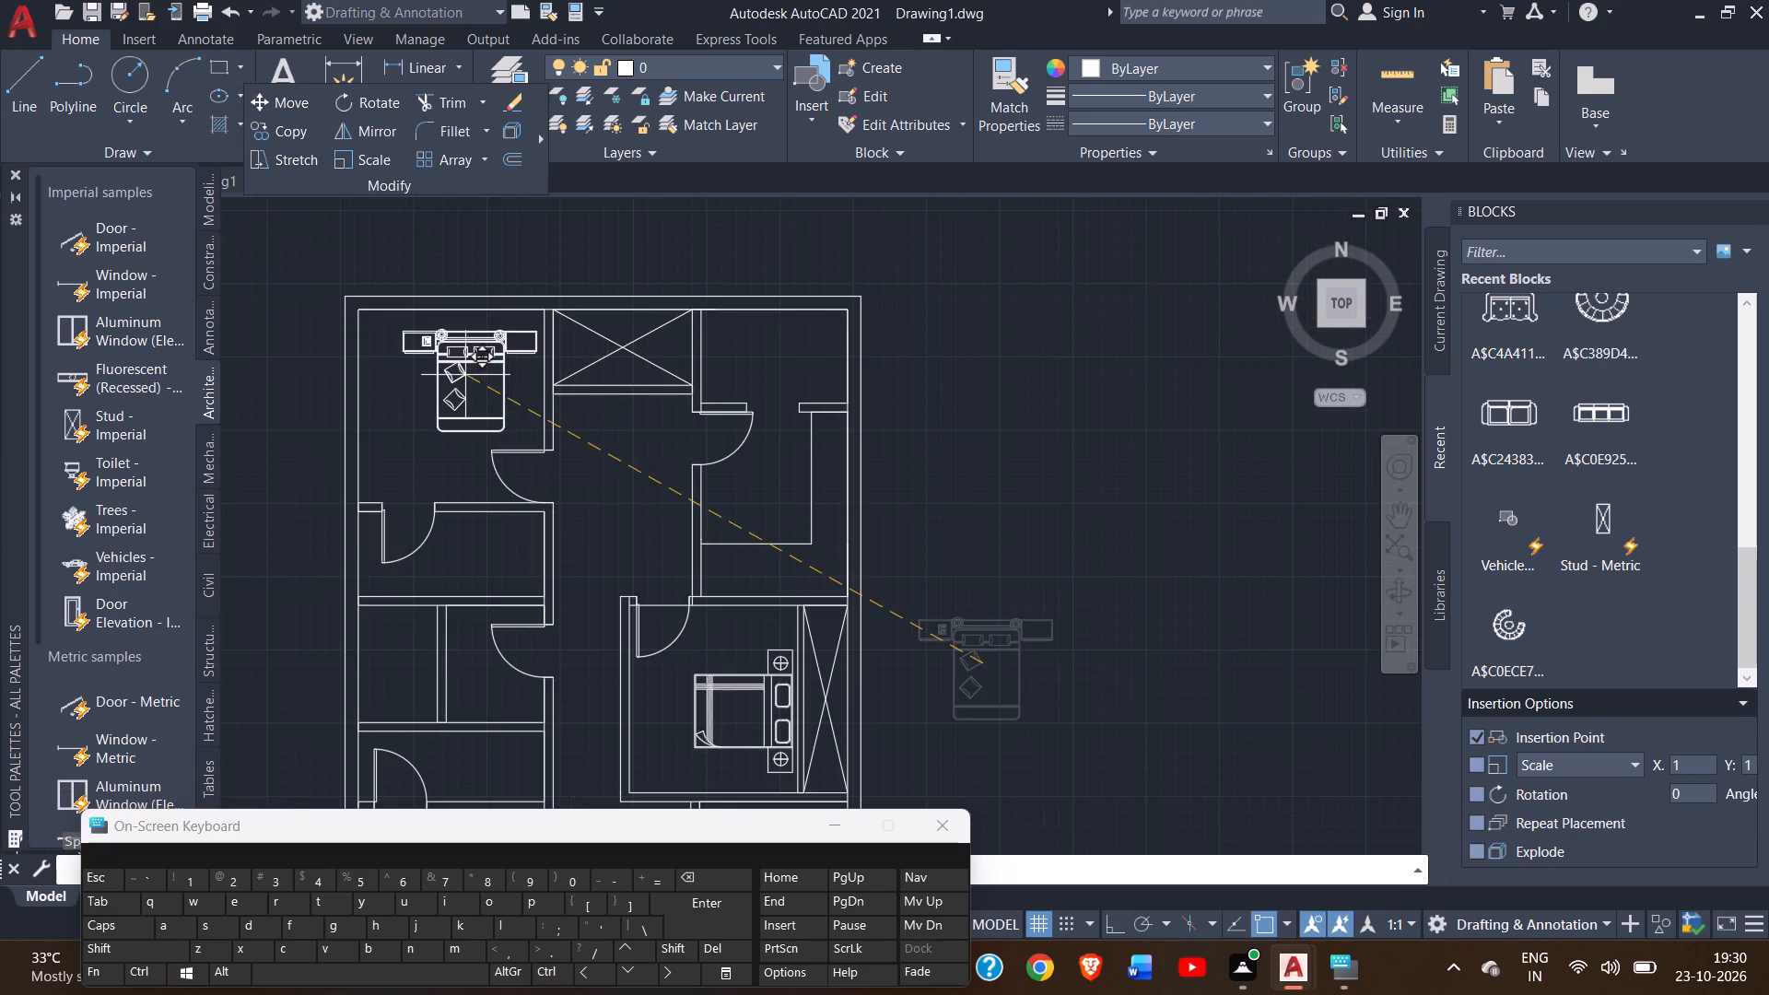
{"action": "scroll", "coordinate": [465, 375], "scroll_direction": "up", "scroll_amount": 2, "text": "ctrl"}
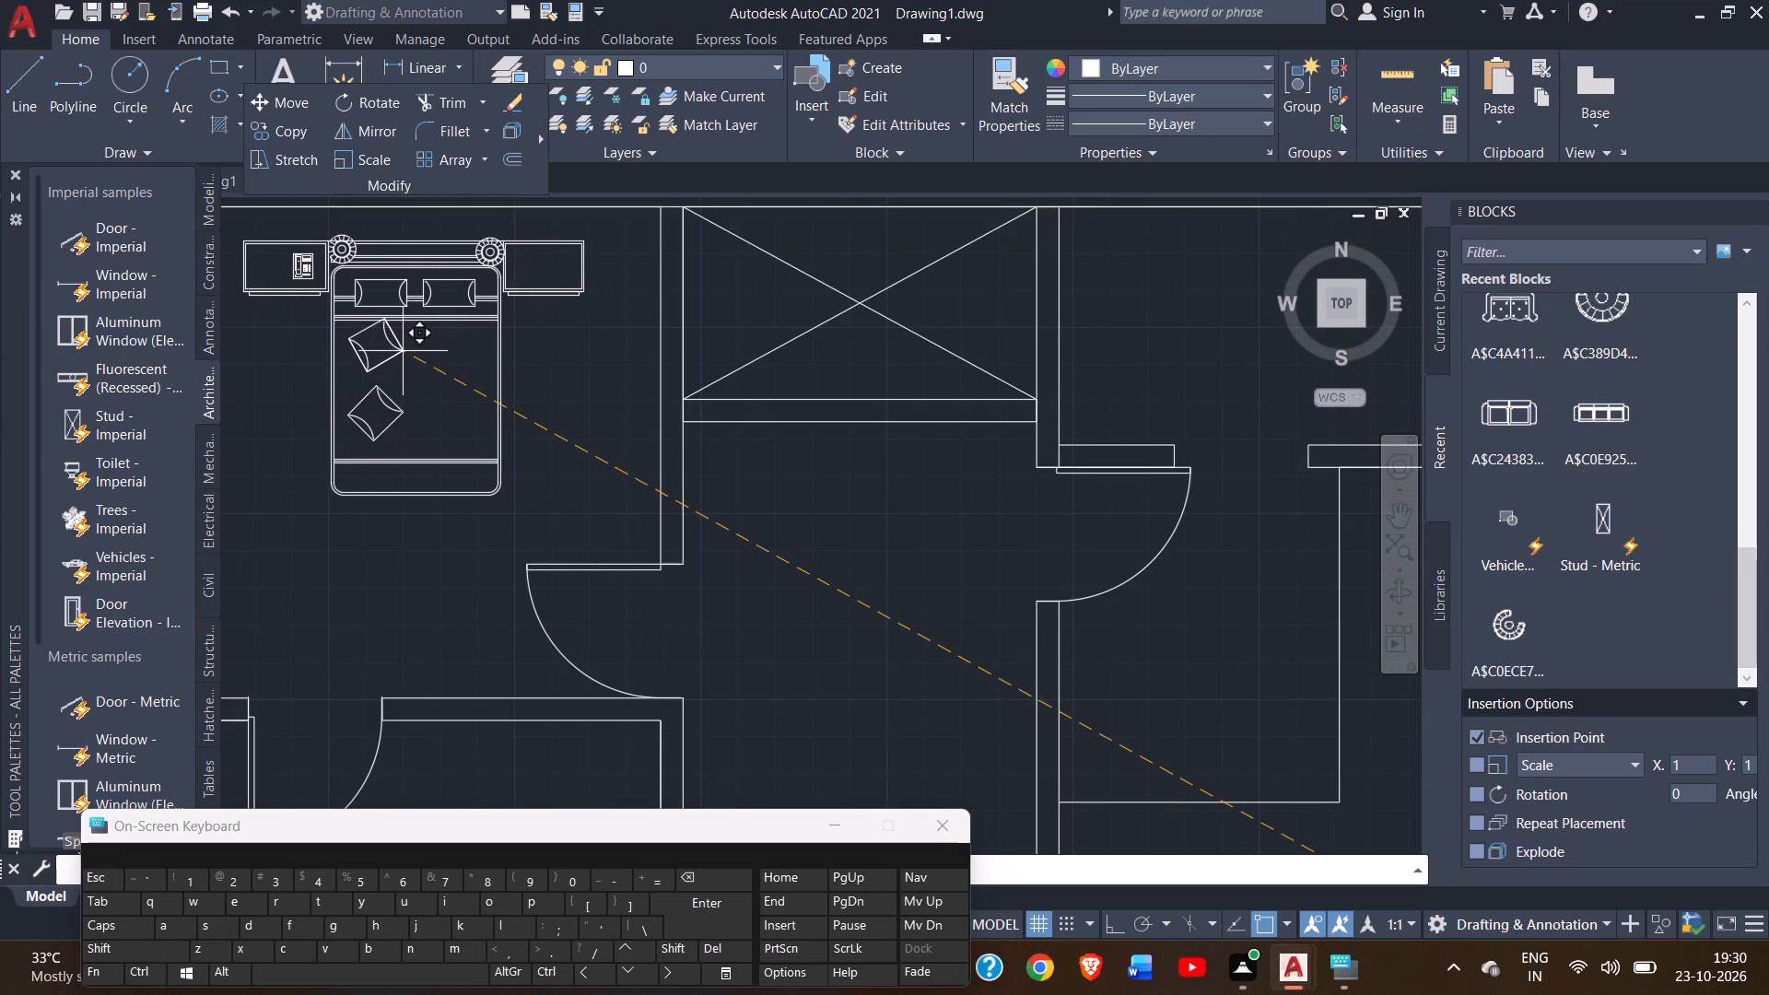
{"action": "left_click", "coordinate": [376, 337]}
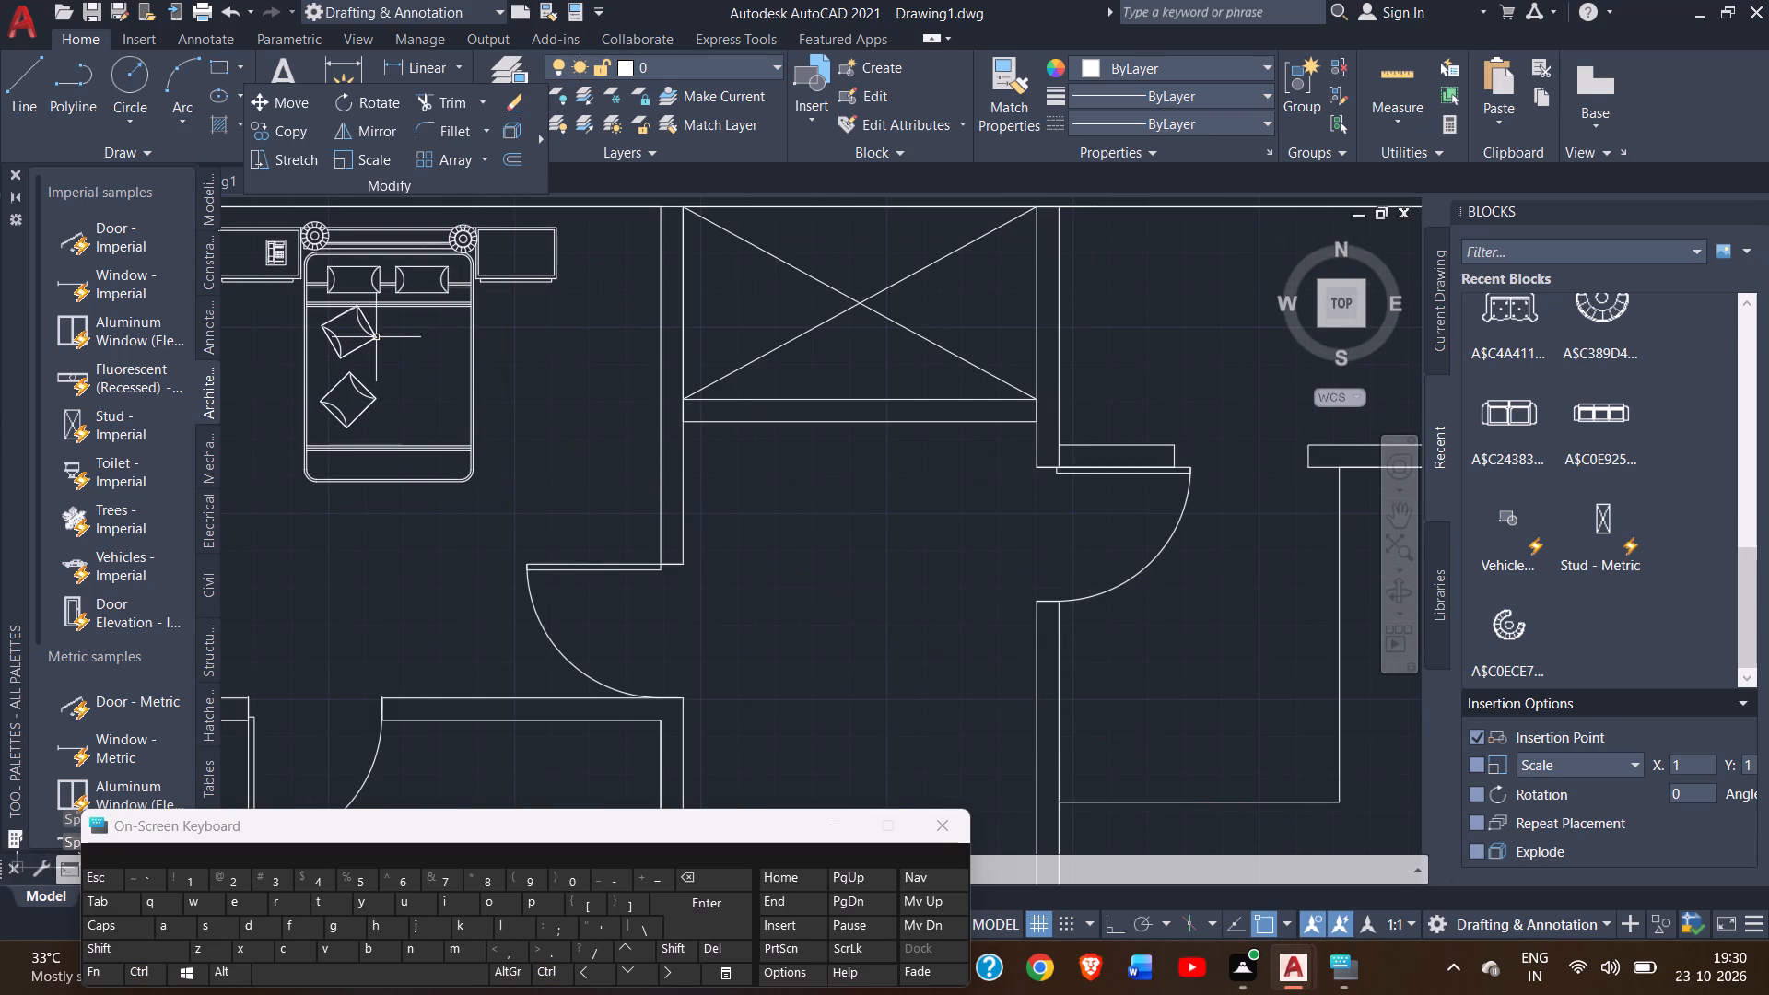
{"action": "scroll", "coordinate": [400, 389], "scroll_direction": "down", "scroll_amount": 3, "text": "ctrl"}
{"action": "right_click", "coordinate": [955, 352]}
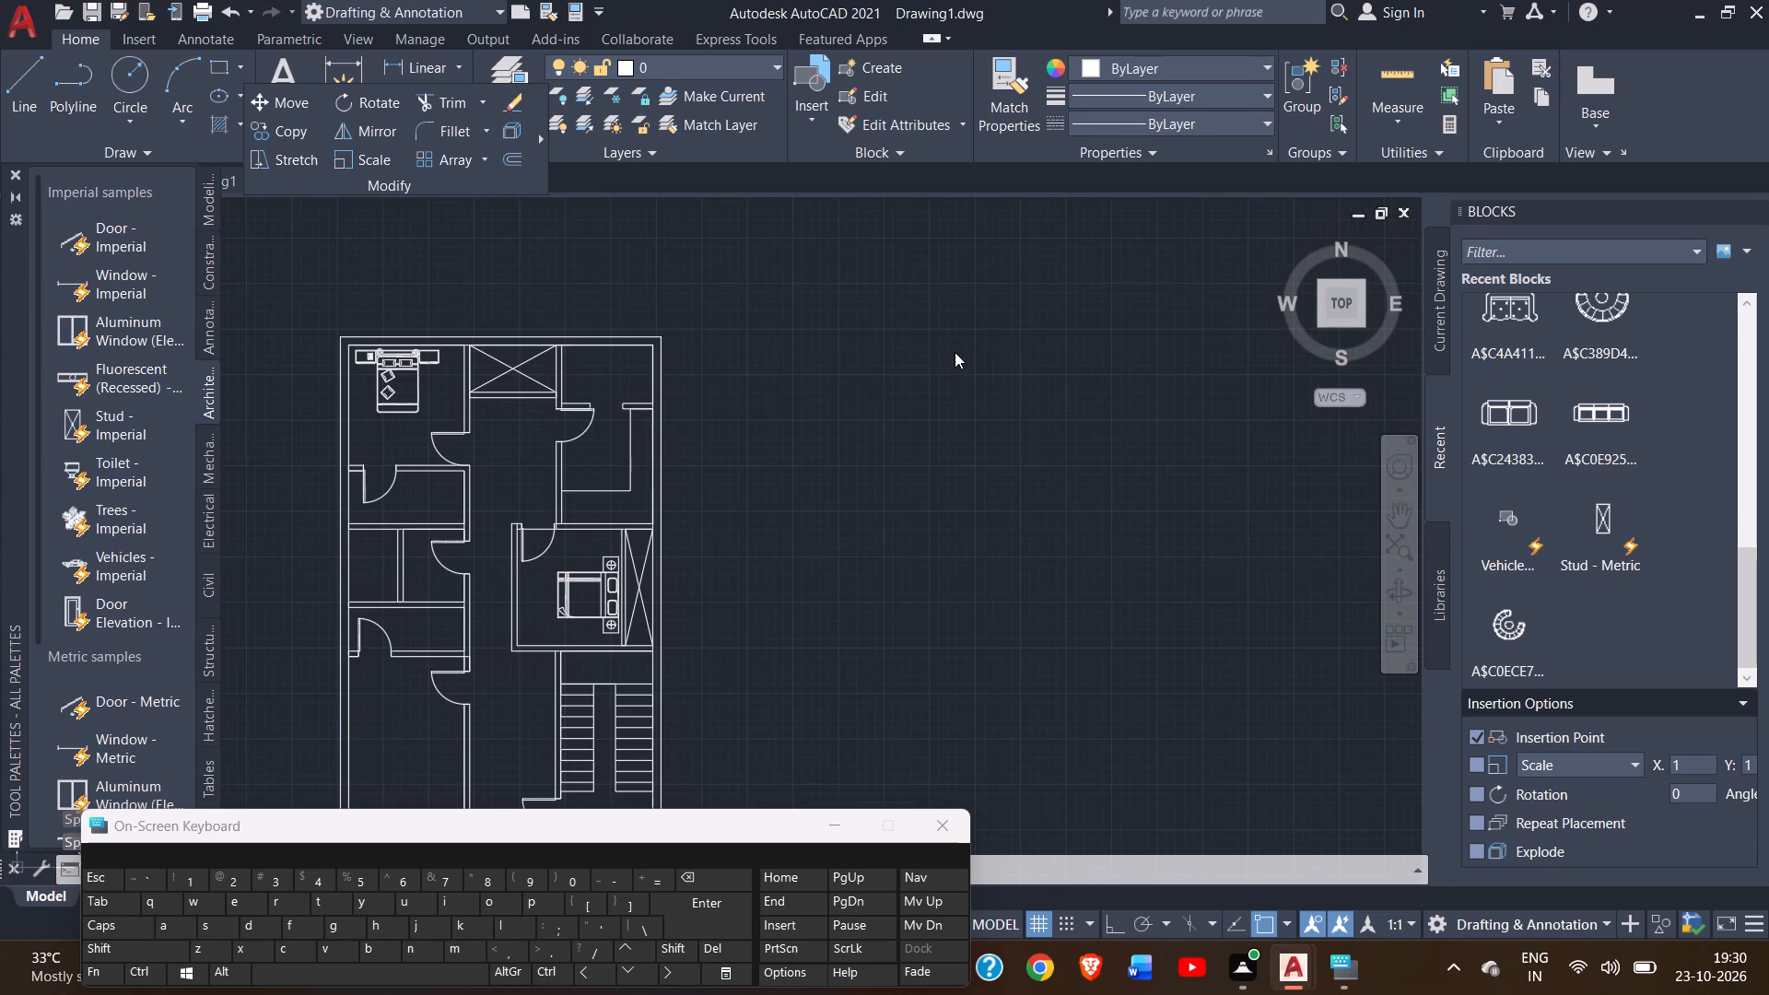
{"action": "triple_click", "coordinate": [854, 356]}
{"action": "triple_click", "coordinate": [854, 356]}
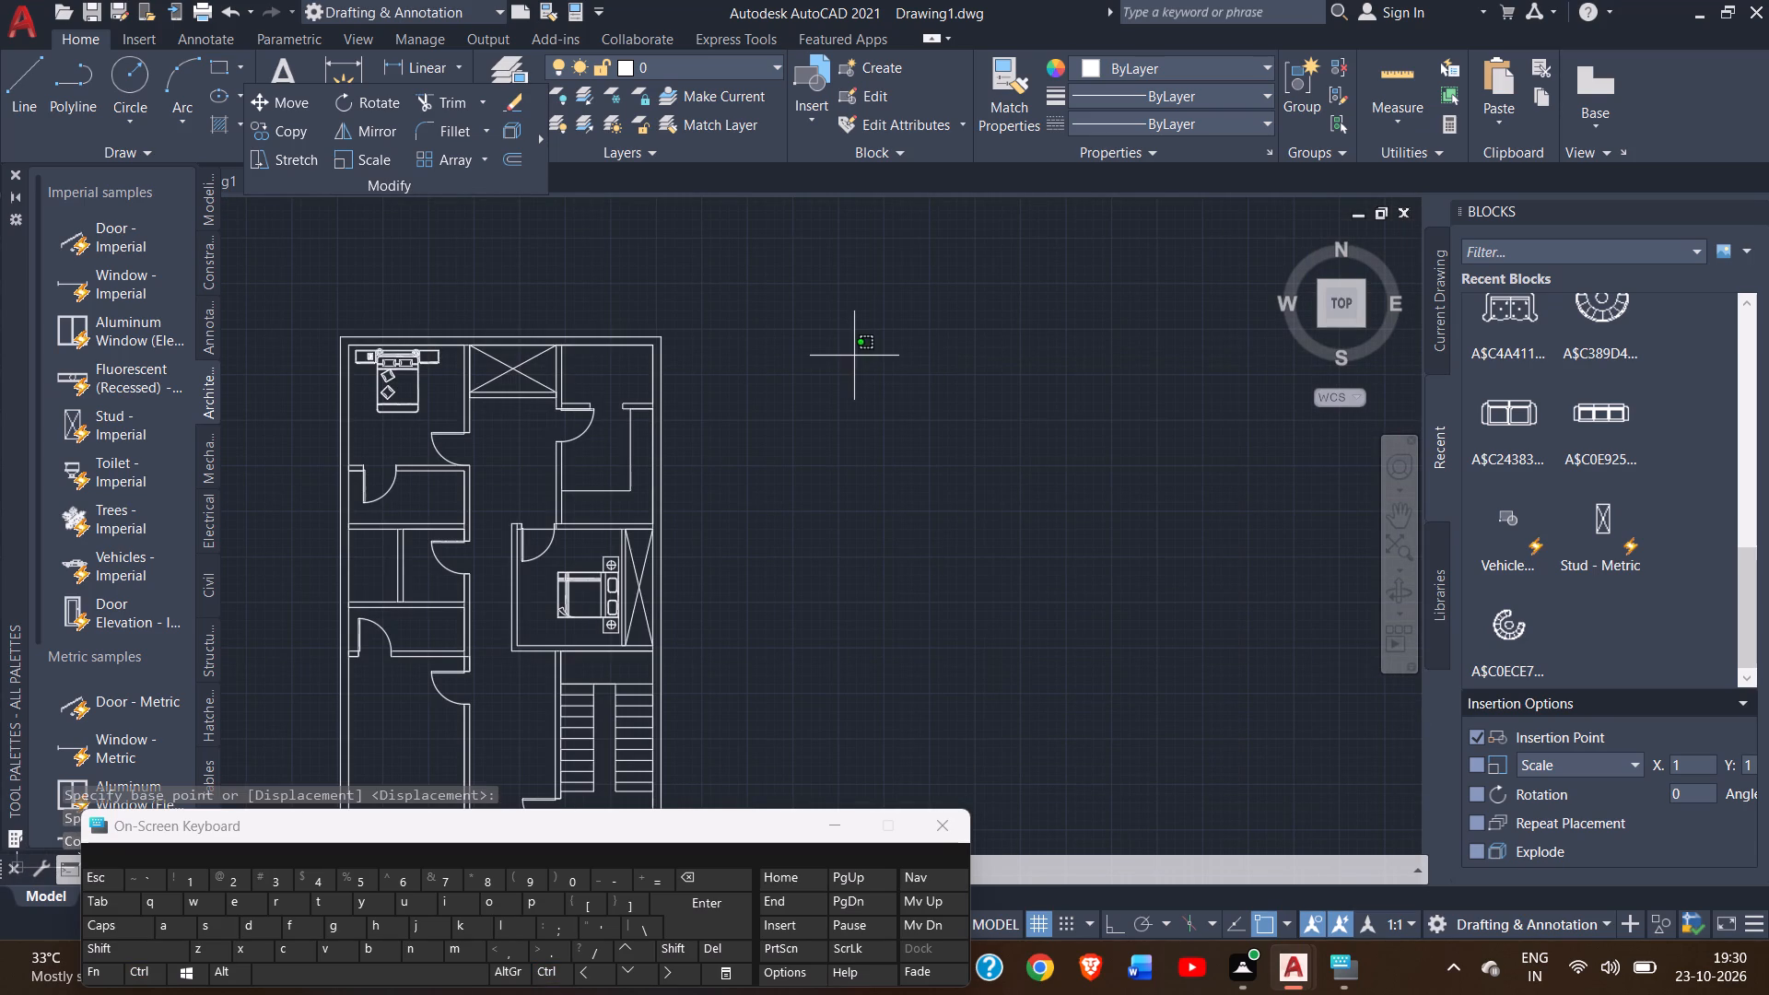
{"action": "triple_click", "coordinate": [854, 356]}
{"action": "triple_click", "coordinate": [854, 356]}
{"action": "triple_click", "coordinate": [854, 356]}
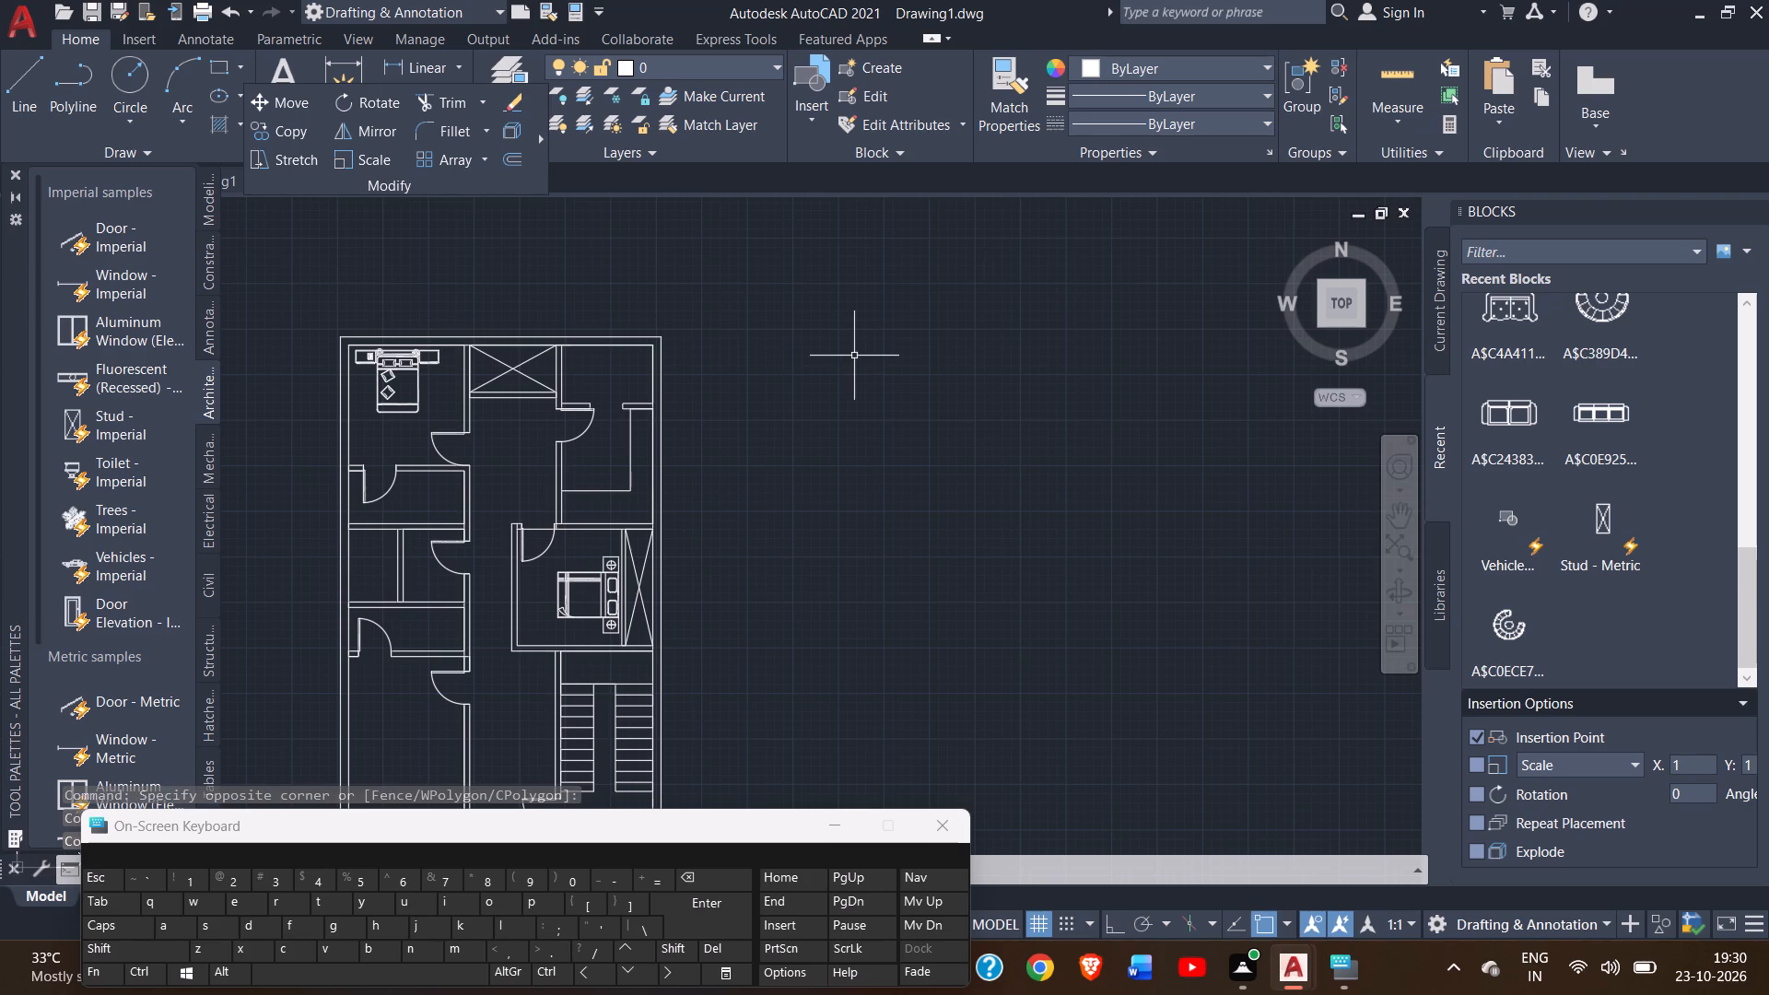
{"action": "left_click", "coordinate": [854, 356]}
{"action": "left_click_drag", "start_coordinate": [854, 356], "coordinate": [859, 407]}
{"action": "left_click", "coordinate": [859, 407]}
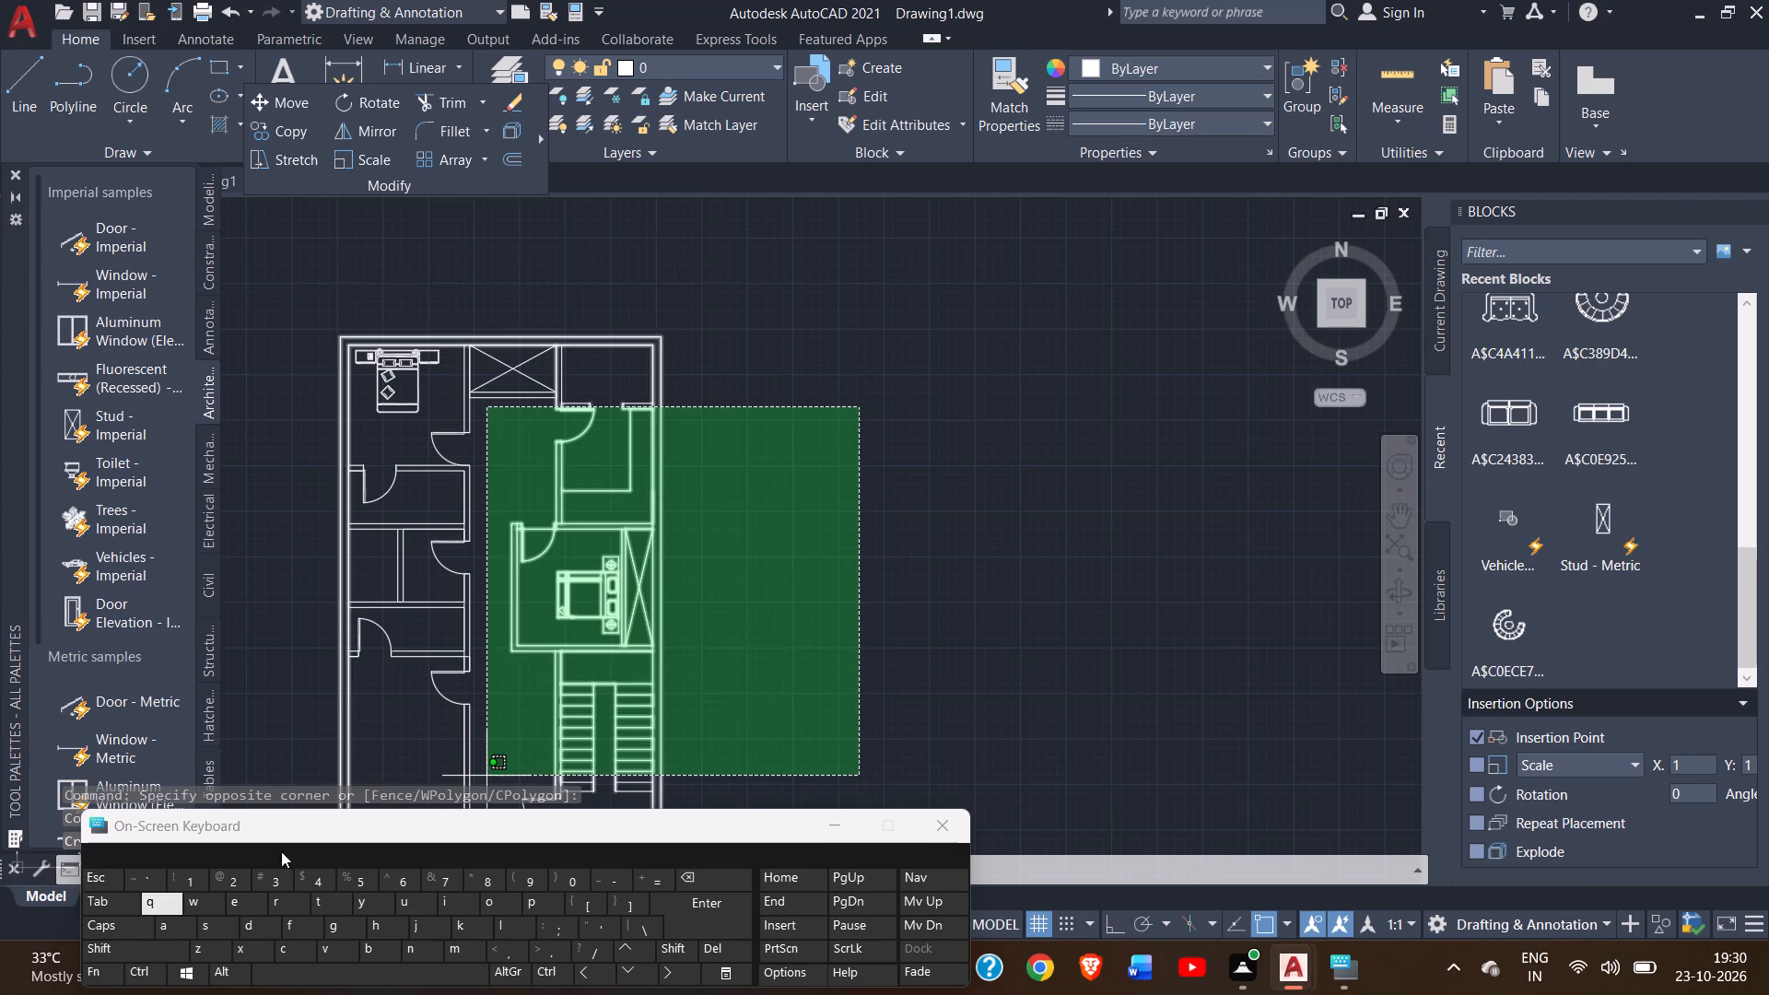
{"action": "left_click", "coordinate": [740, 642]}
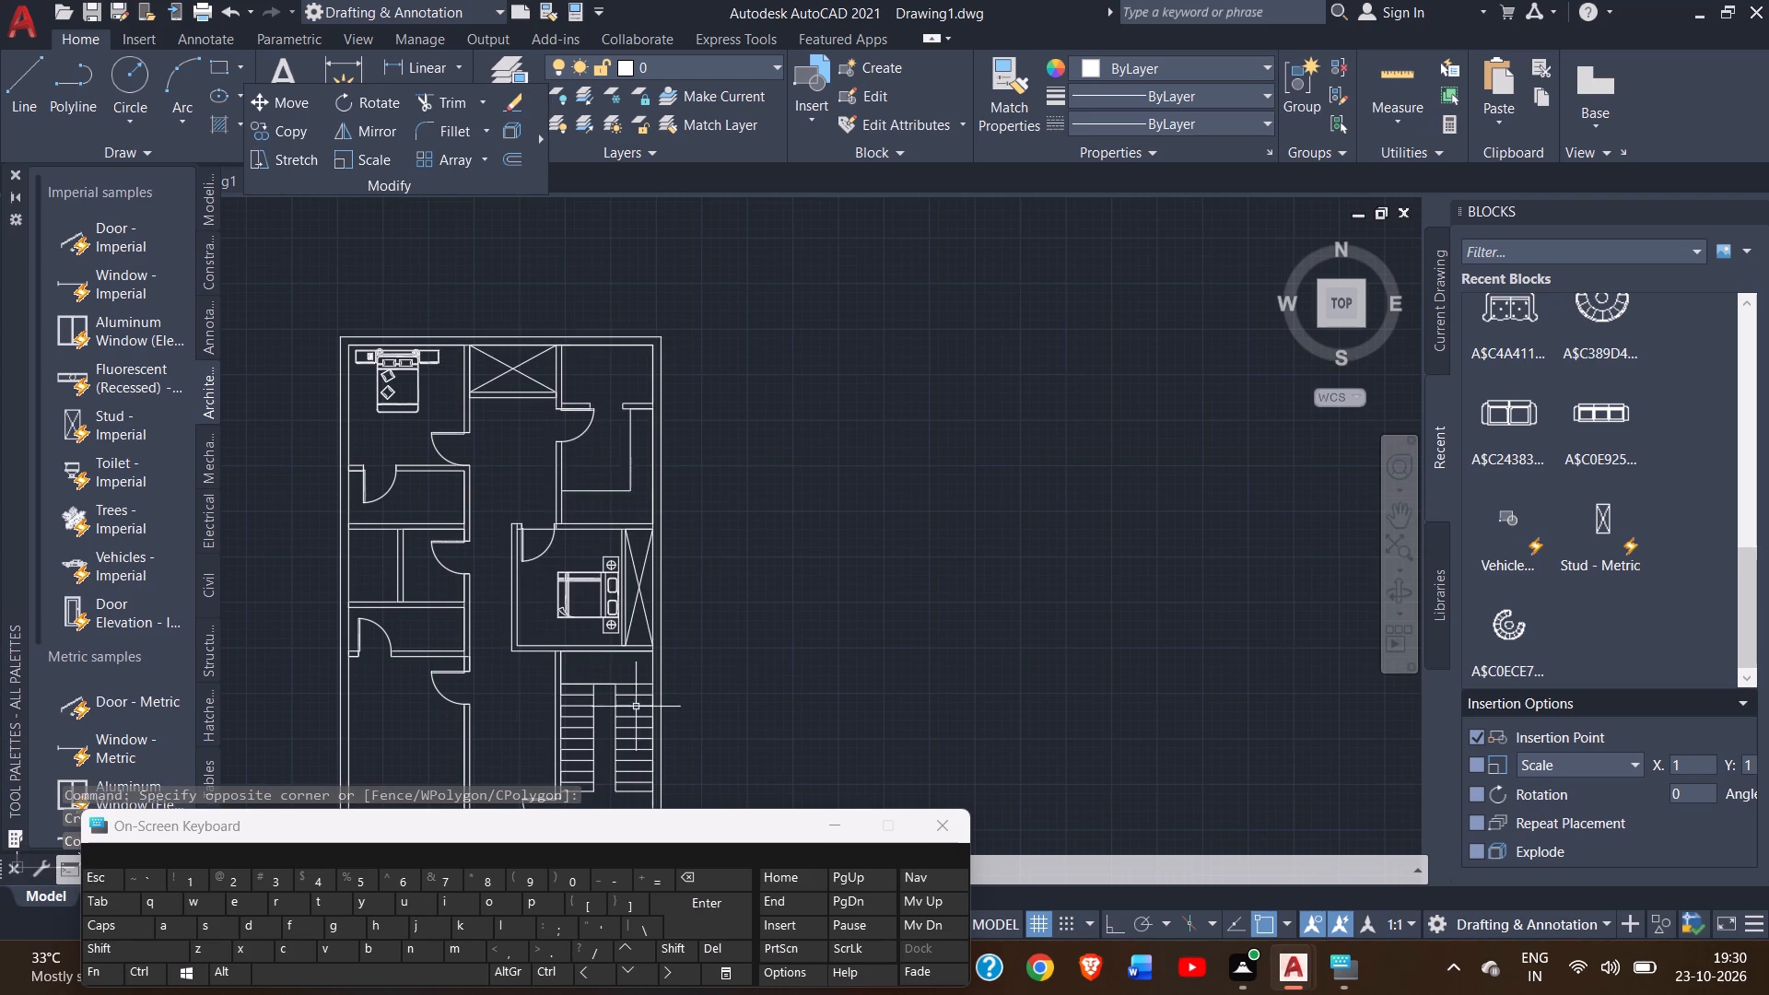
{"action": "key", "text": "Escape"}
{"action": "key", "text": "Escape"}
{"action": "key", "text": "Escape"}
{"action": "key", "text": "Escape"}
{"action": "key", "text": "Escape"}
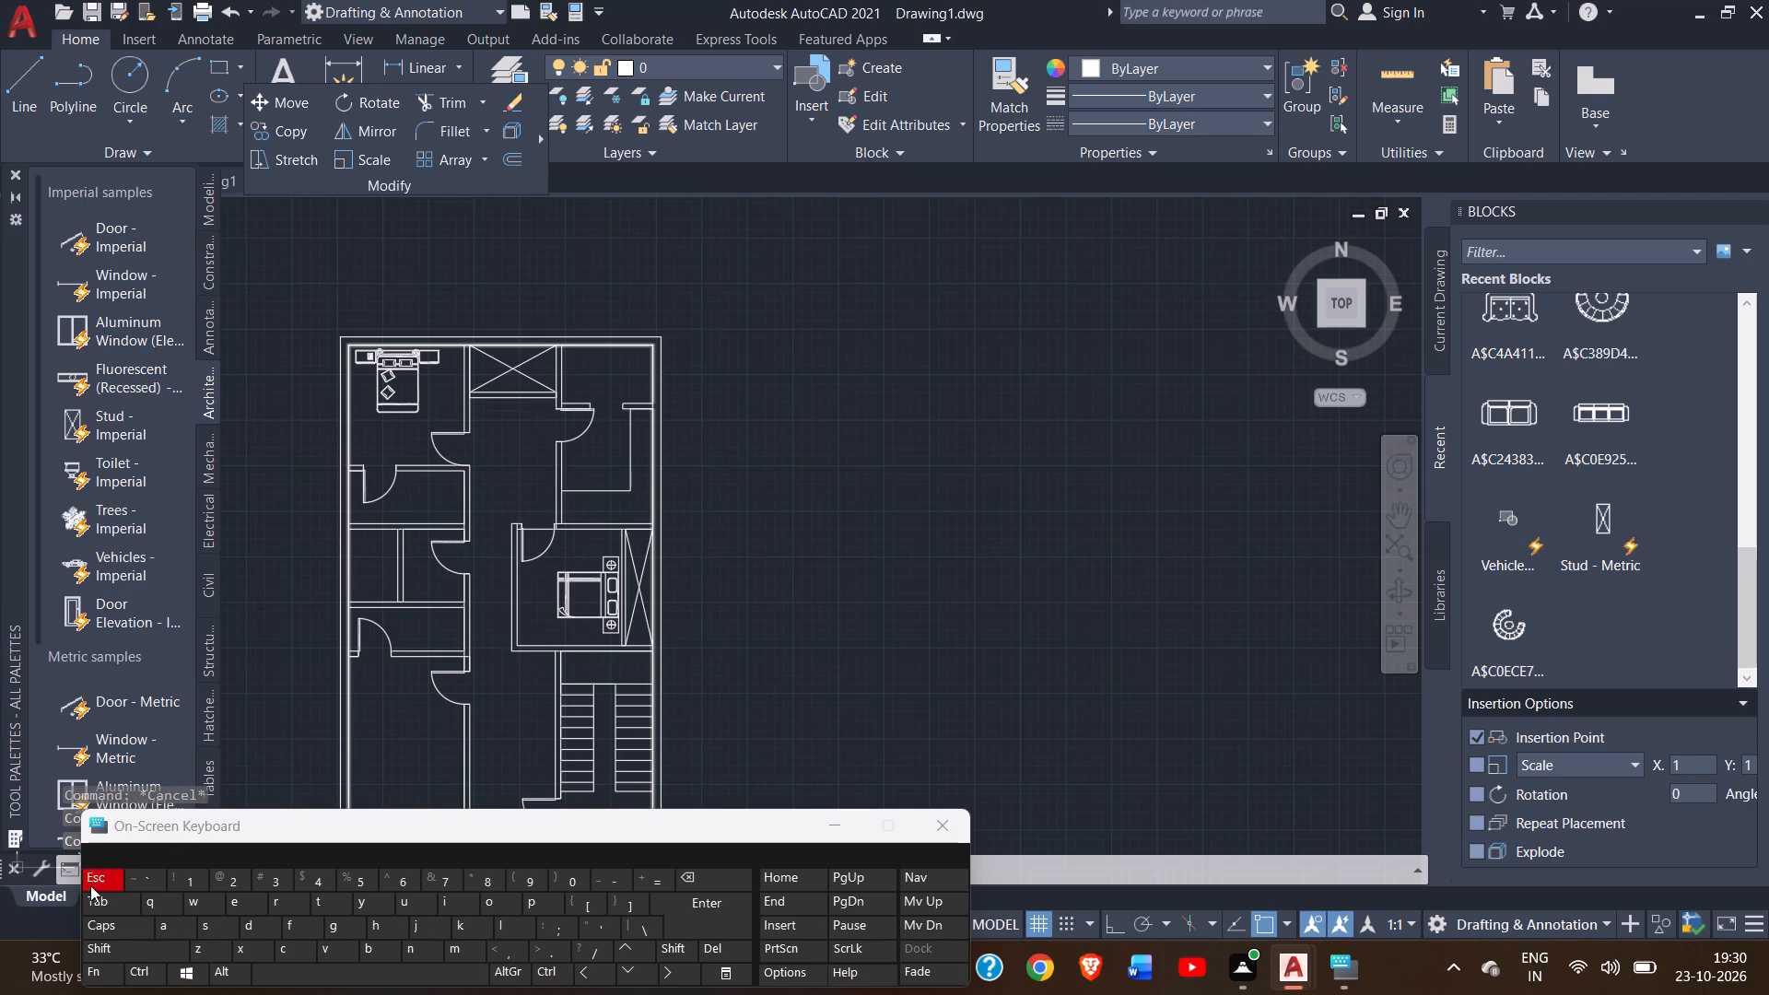
Insert the recently used Toilet block in the empty space just east of the floor plan.
{"action": "key", "text": "Escape"}
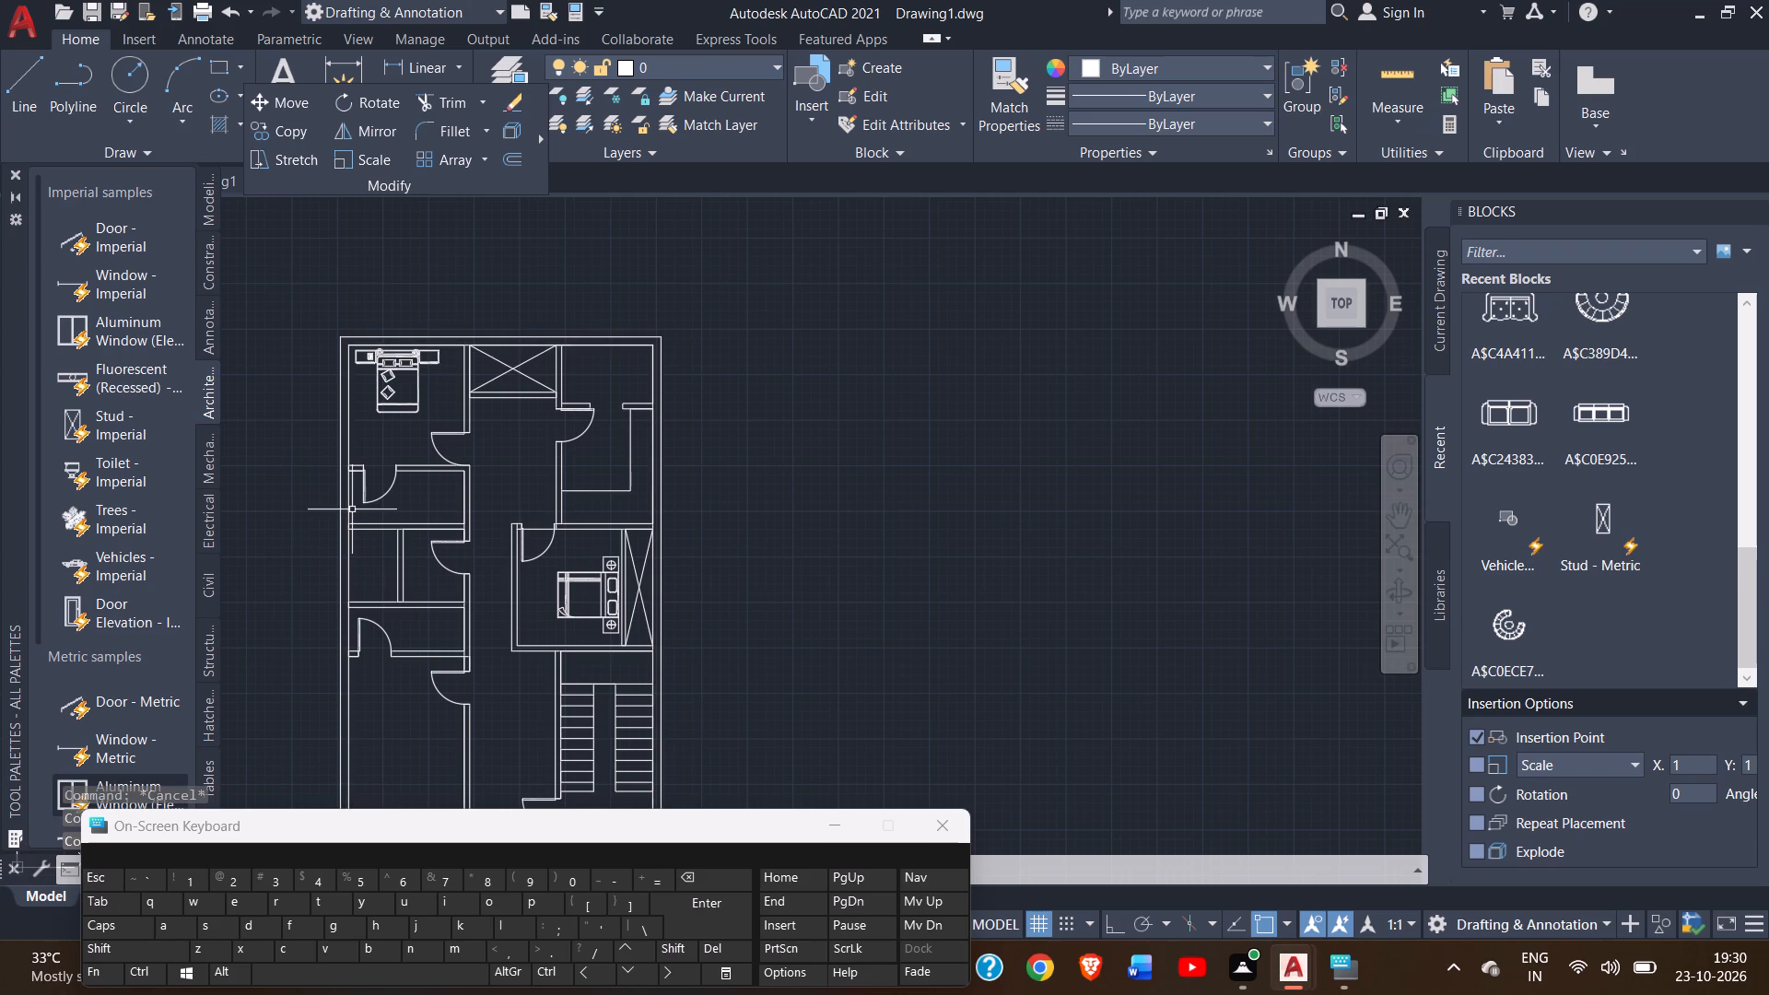
{"action": "scroll", "coordinate": [387, 368], "scroll_direction": "up", "scroll_amount": 1, "text": "ctrl"}
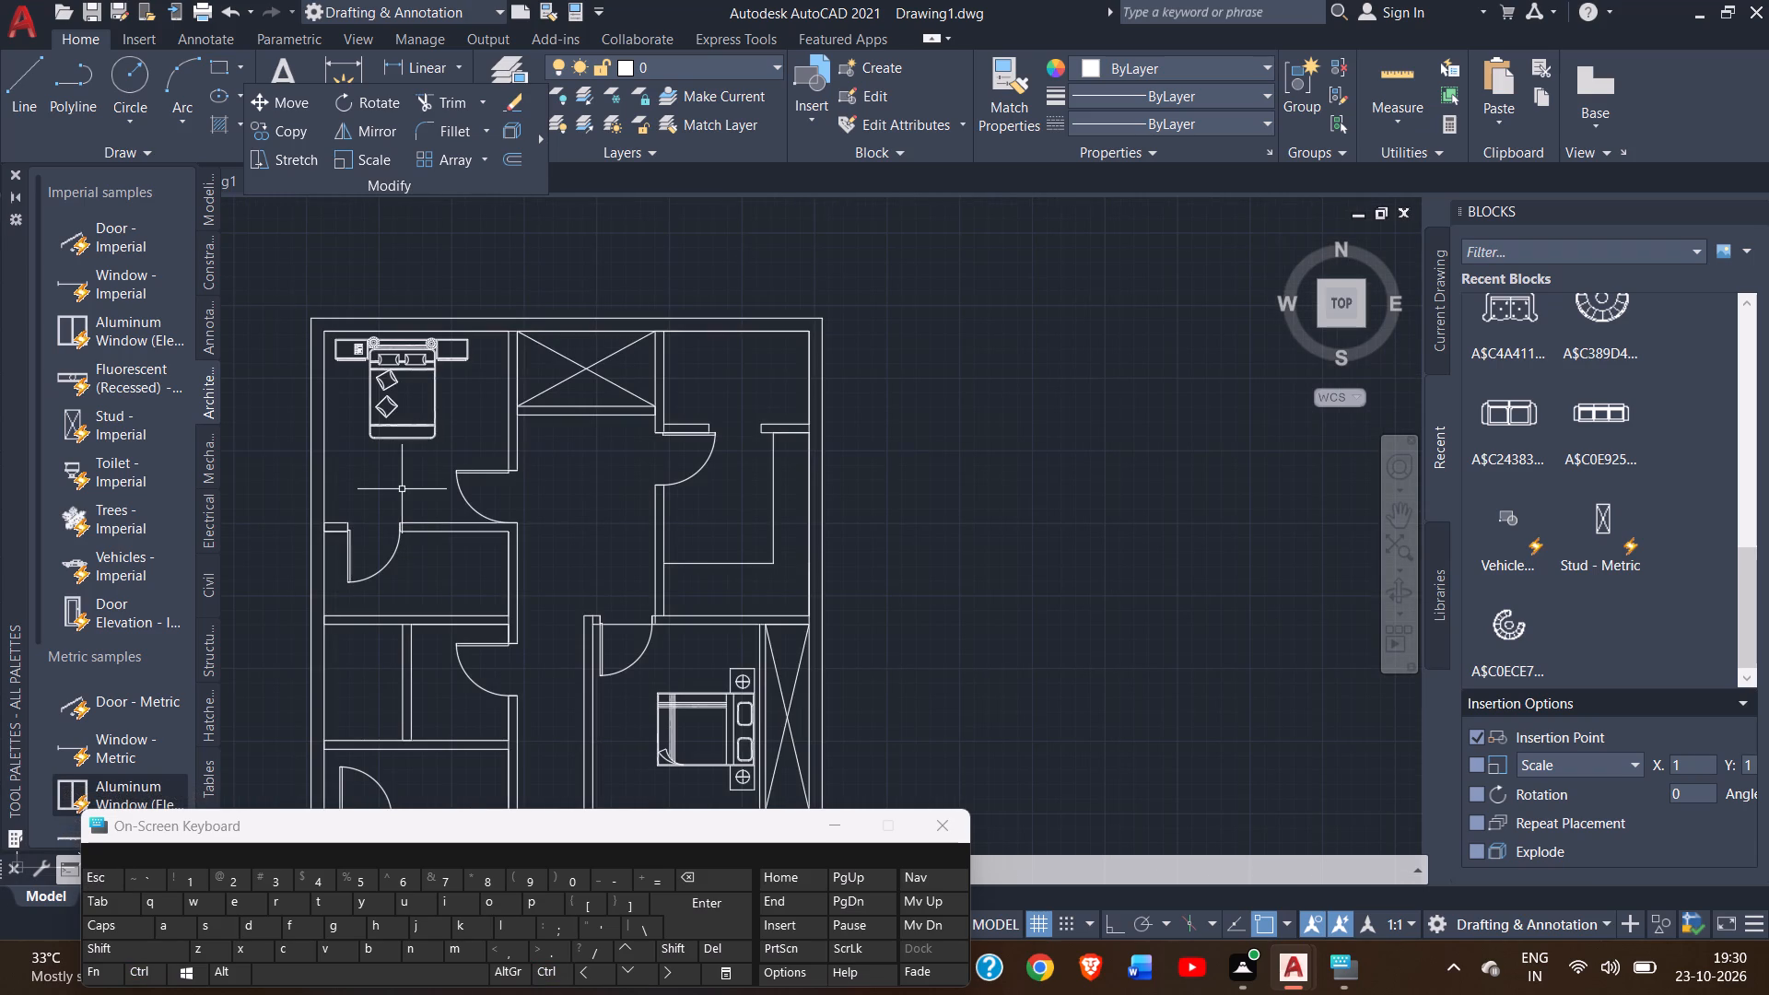
{"action": "scroll", "coordinate": [1496, 413], "scroll_direction": "up", "scroll_amount": 18}
{"action": "scroll", "coordinate": [1496, 413], "scroll_direction": "down", "scroll_amount": 2}
{"action": "scroll", "coordinate": [1496, 413], "scroll_direction": "up", "scroll_amount": 20}
{"action": "scroll", "coordinate": [1496, 413], "scroll_direction": "up", "scroll_amount": 10}
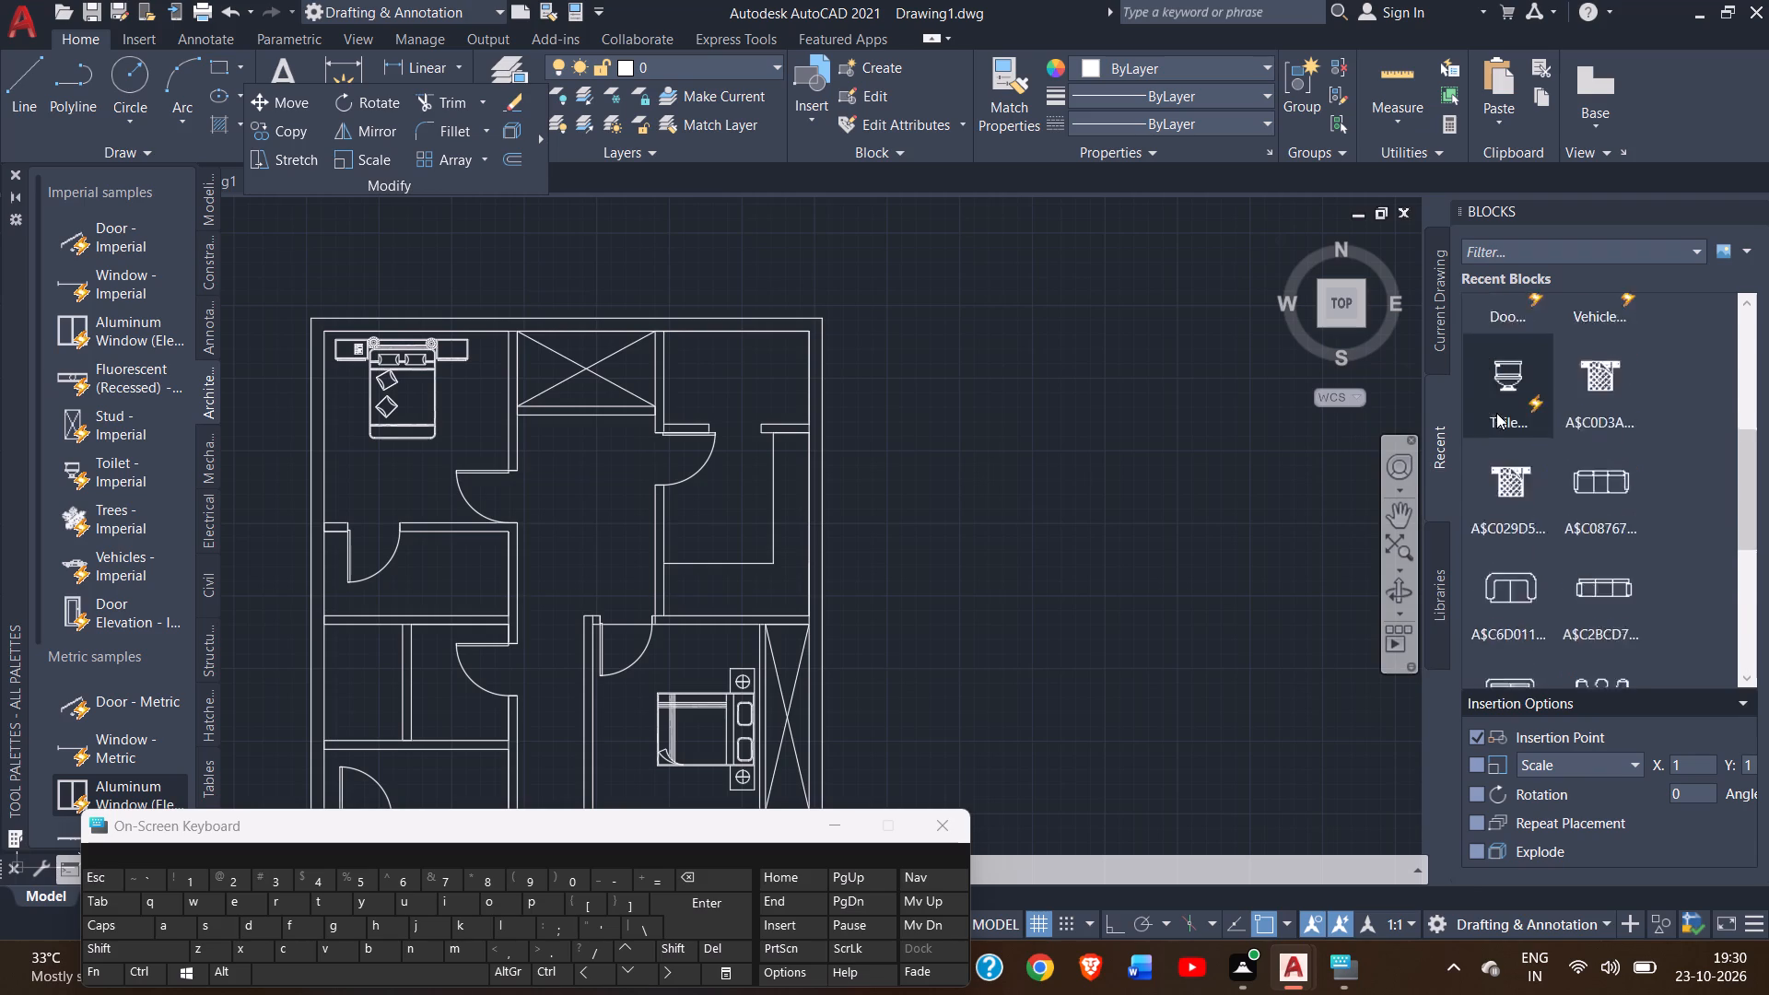
{"action": "scroll", "coordinate": [1496, 413], "scroll_direction": "up", "scroll_amount": 20}
{"action": "scroll", "coordinate": [1496, 413], "scroll_direction": "up", "scroll_amount": 20}
{"action": "scroll", "coordinate": [1496, 413], "scroll_direction": "up", "scroll_amount": 20}
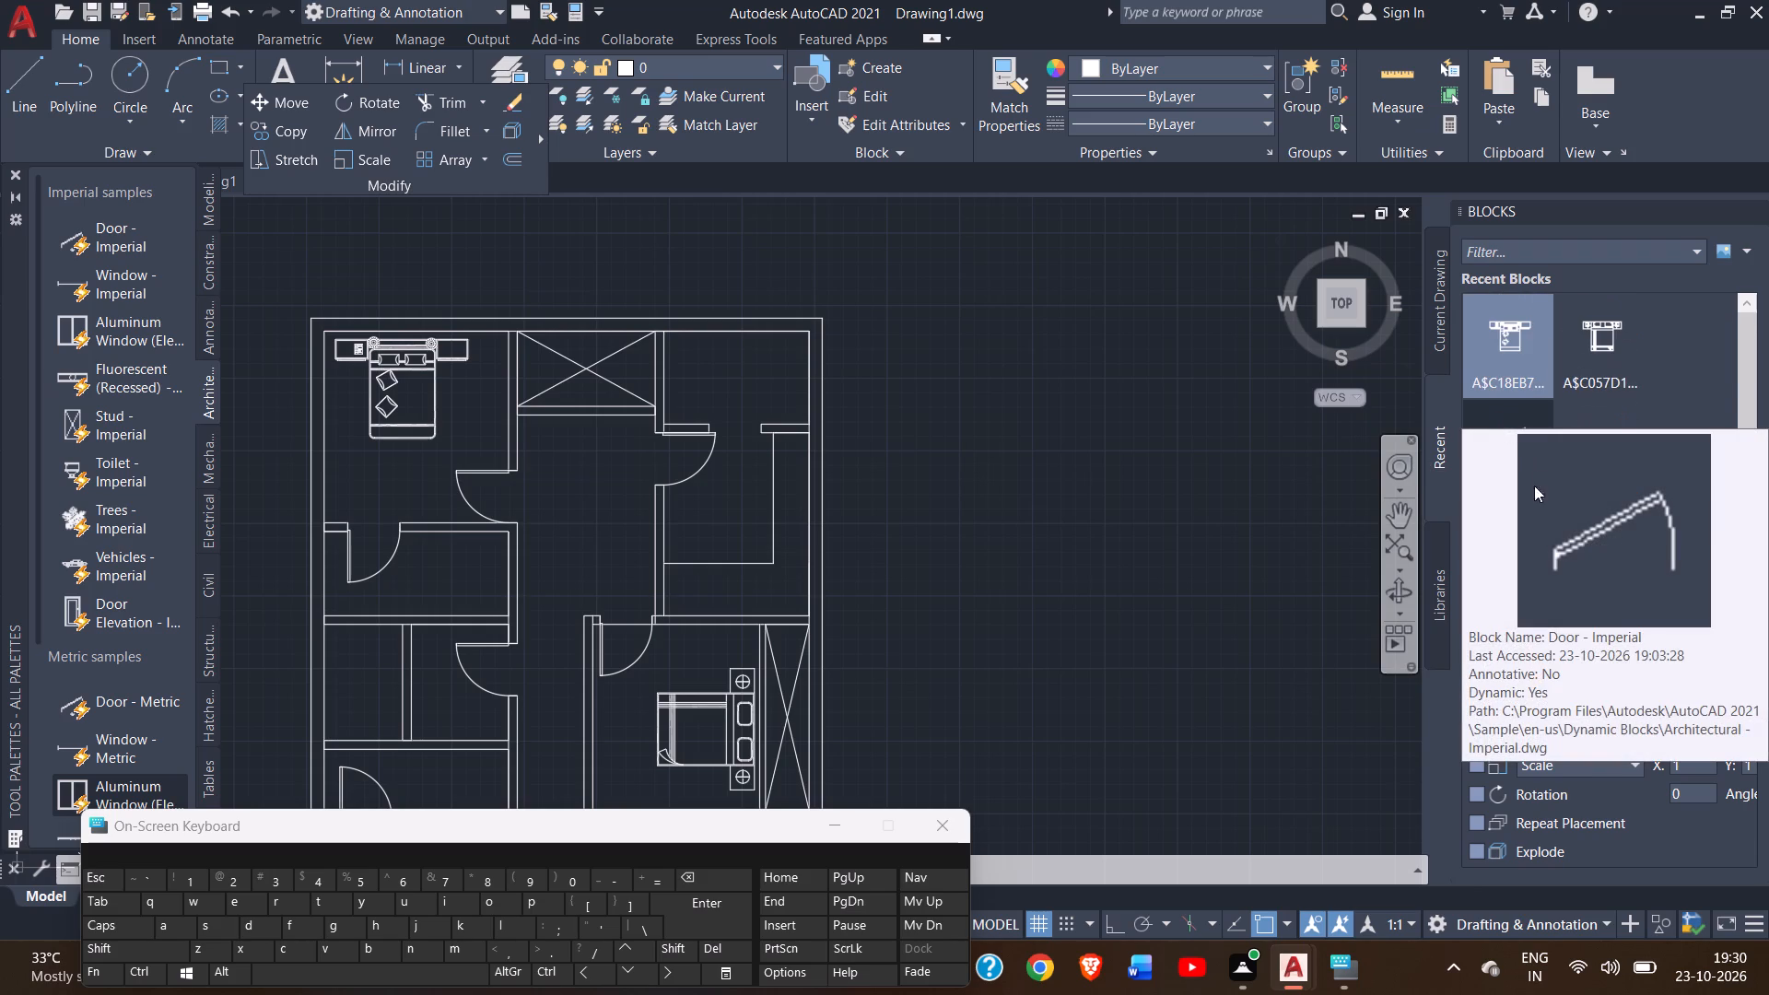
{"action": "scroll", "coordinate": [1634, 387], "scroll_direction": "up", "scroll_amount": 10}
{"action": "scroll", "coordinate": [1634, 387], "scroll_direction": "down", "scroll_amount": 3}
{"action": "scroll", "coordinate": [1634, 387], "scroll_direction": "up", "scroll_amount": 15}
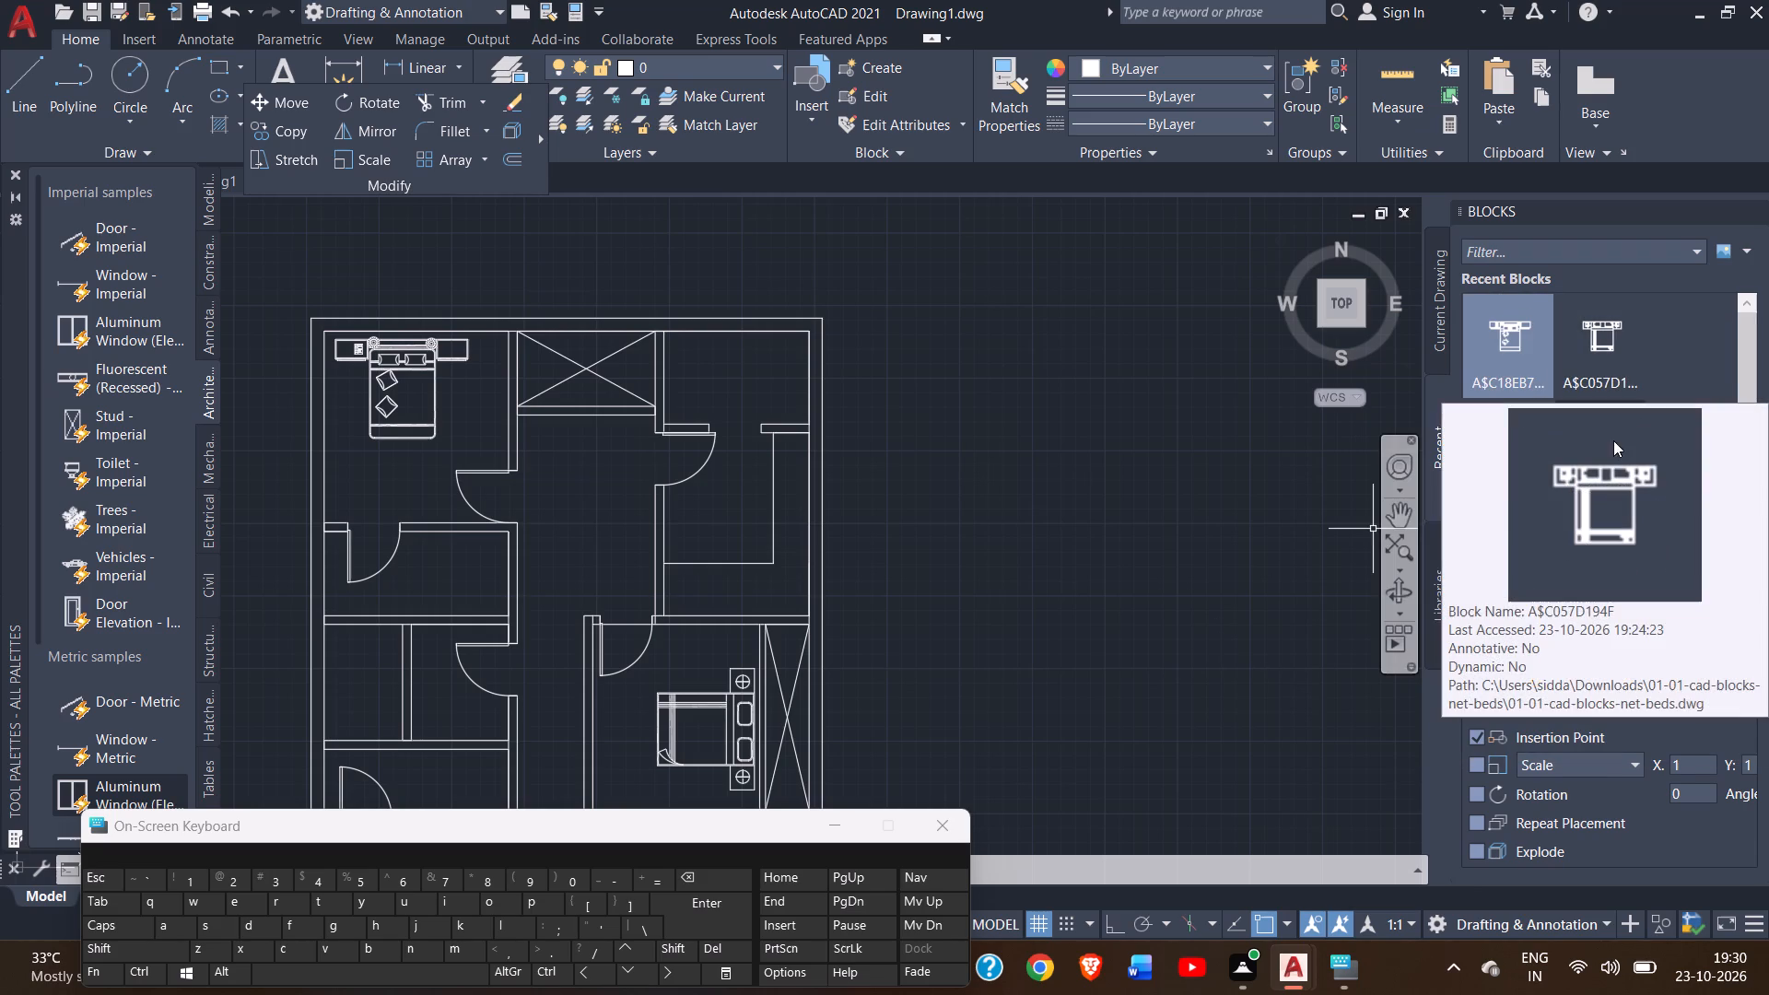
{"action": "scroll", "coordinate": [1541, 553], "scroll_direction": "down", "scroll_amount": 2}
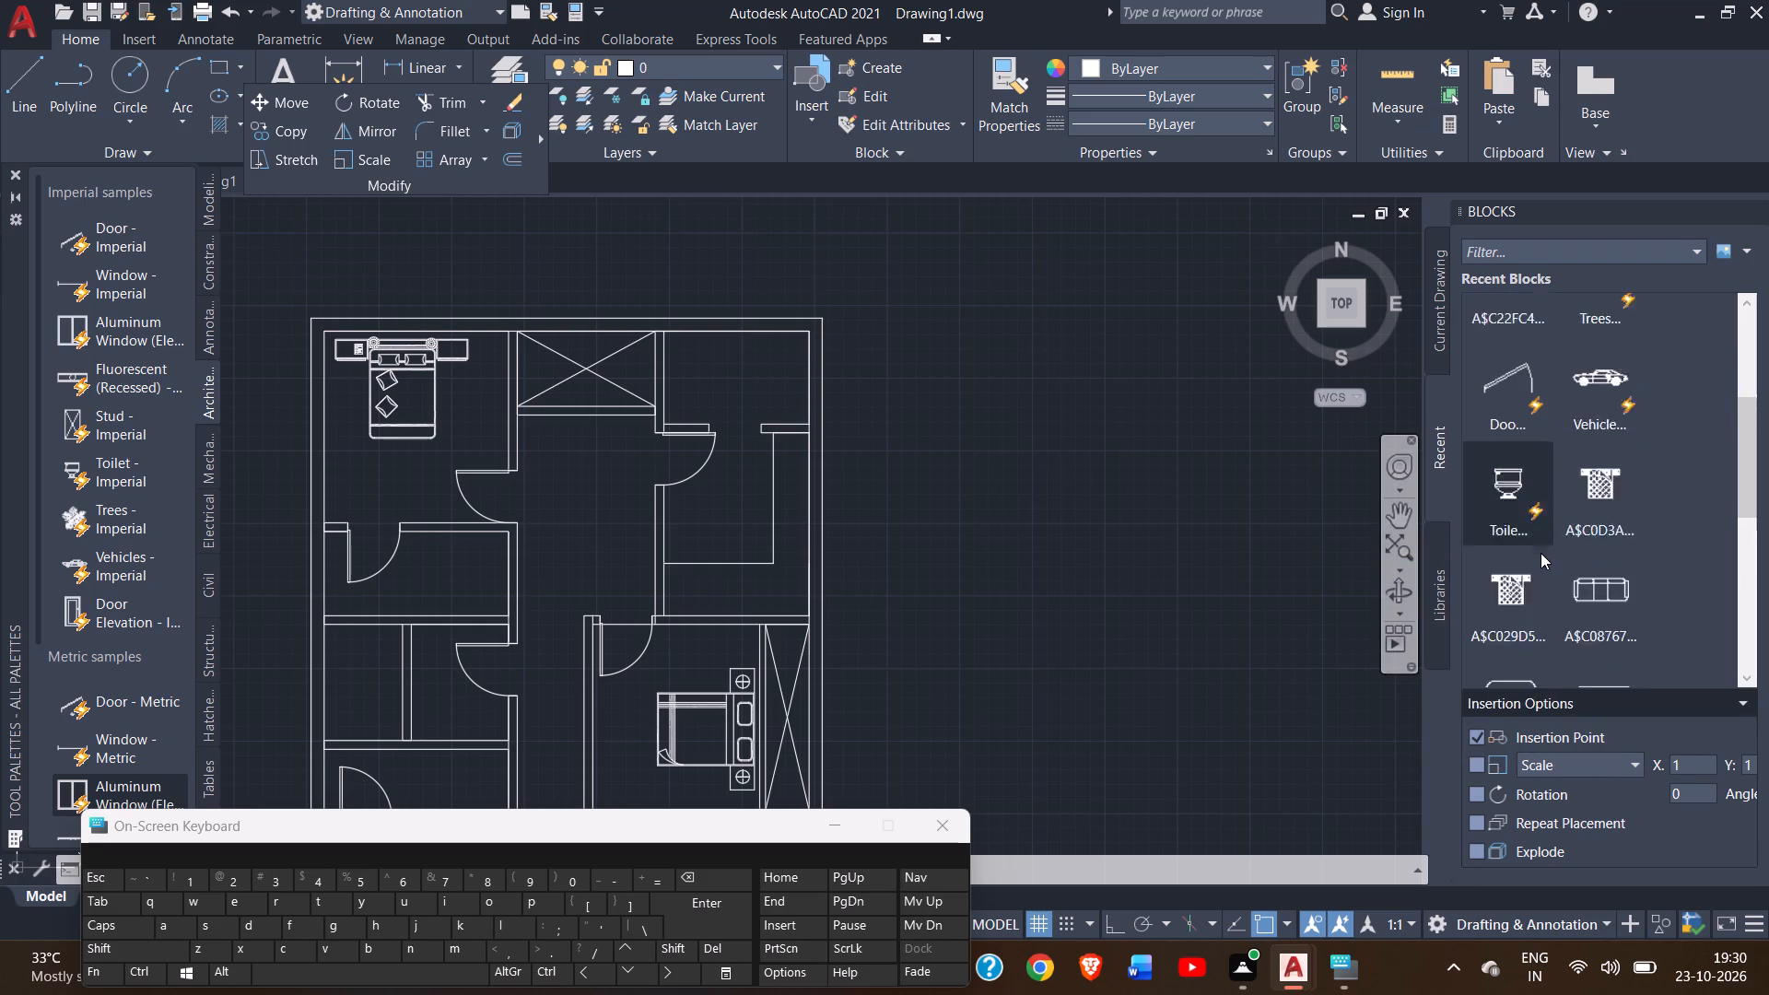
{"action": "scroll", "coordinate": [1541, 553], "scroll_direction": "down", "scroll_amount": 2}
{"action": "scroll", "coordinate": [1541, 553], "scroll_direction": "up", "scroll_amount": 3}
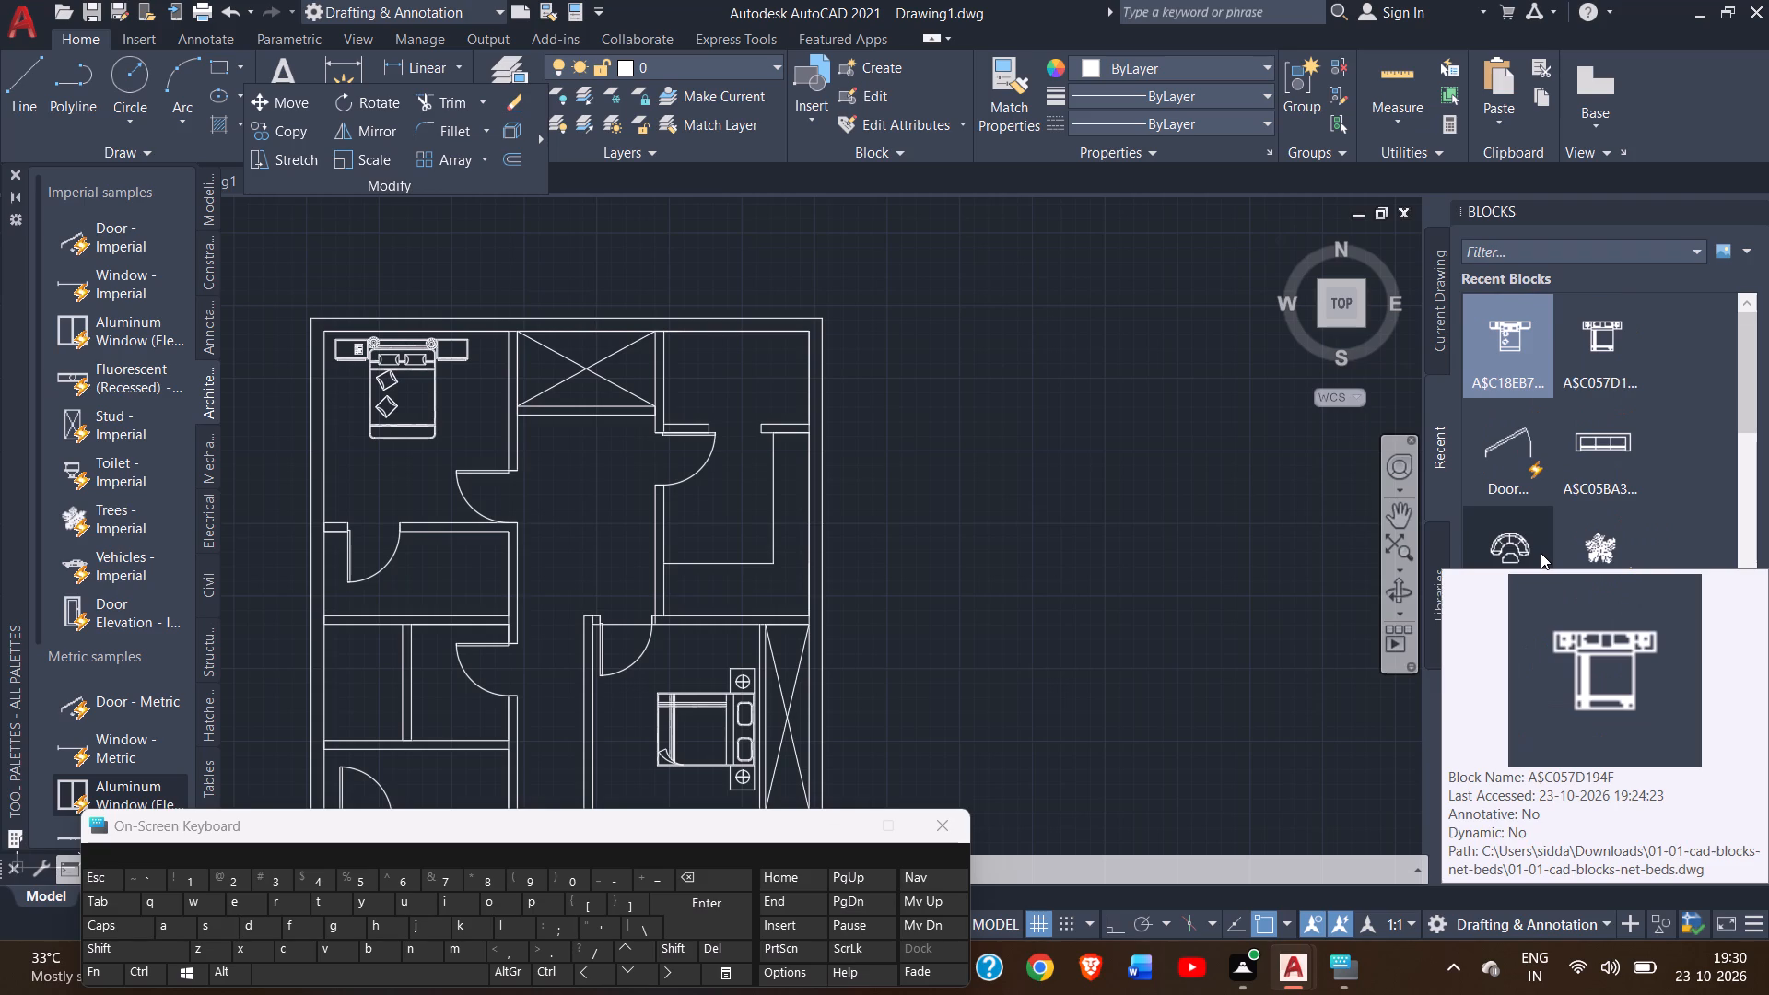
{"action": "scroll", "coordinate": [1541, 553], "scroll_direction": "down", "scroll_amount": 1}
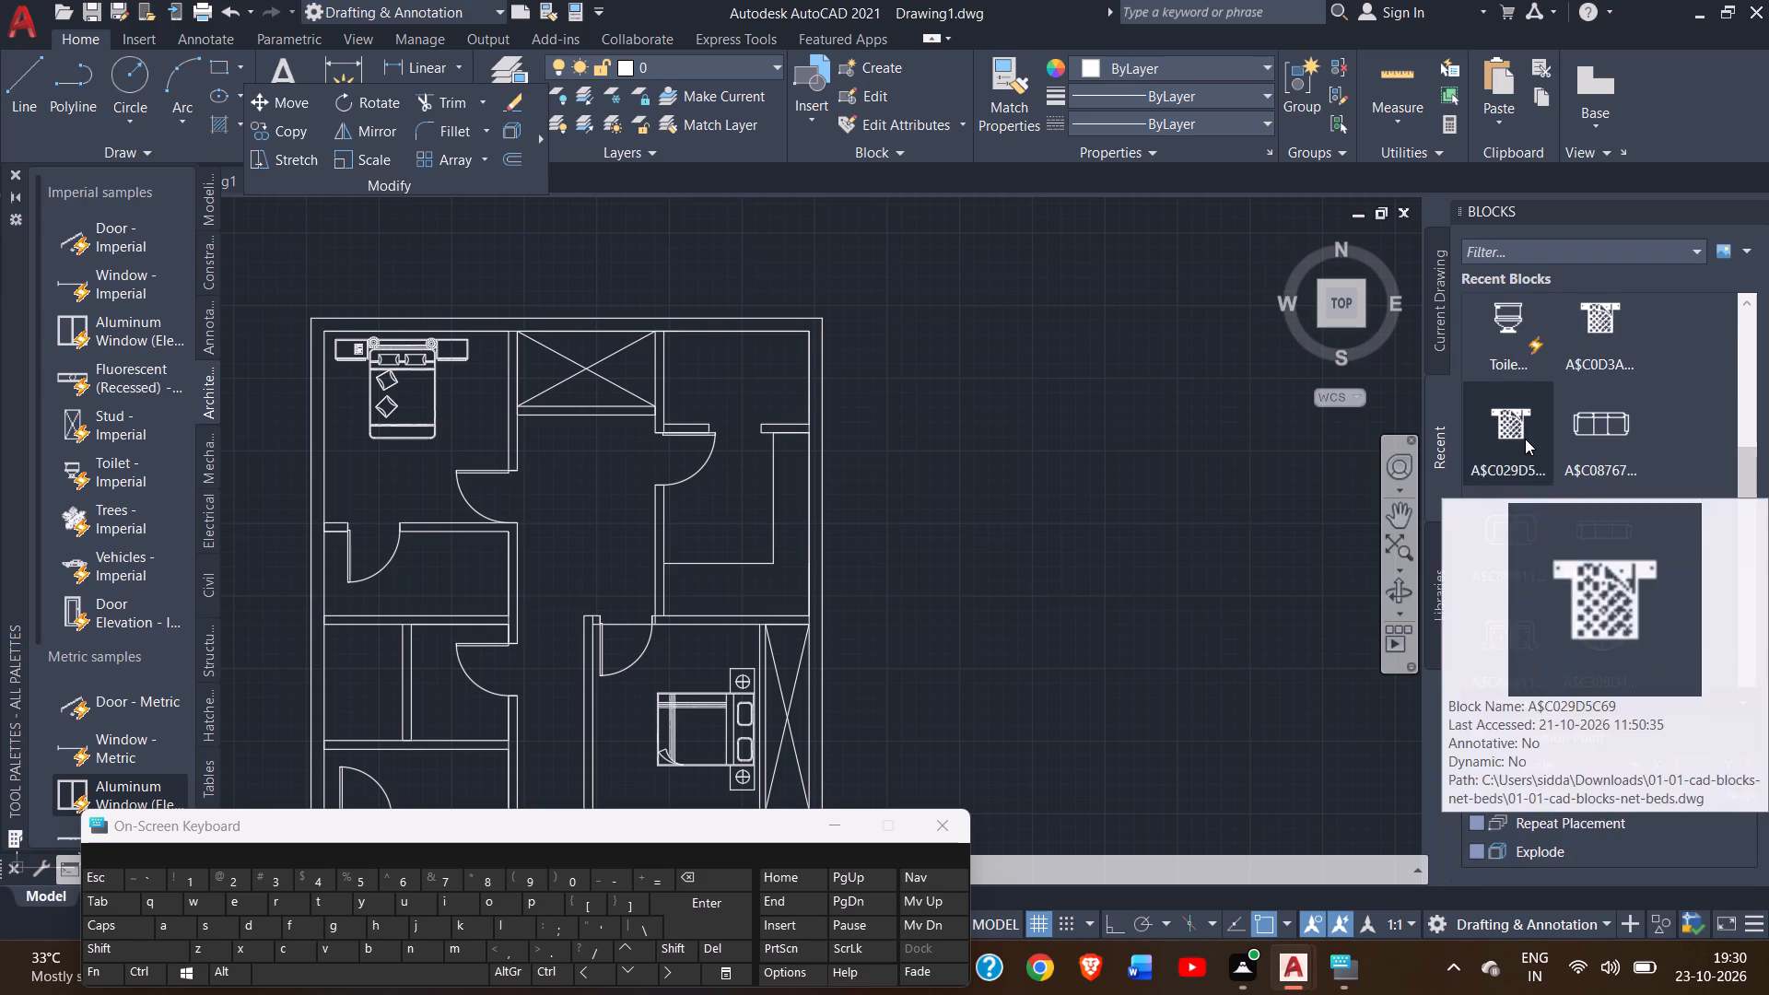
{"action": "left_click", "coordinate": [1499, 348]}
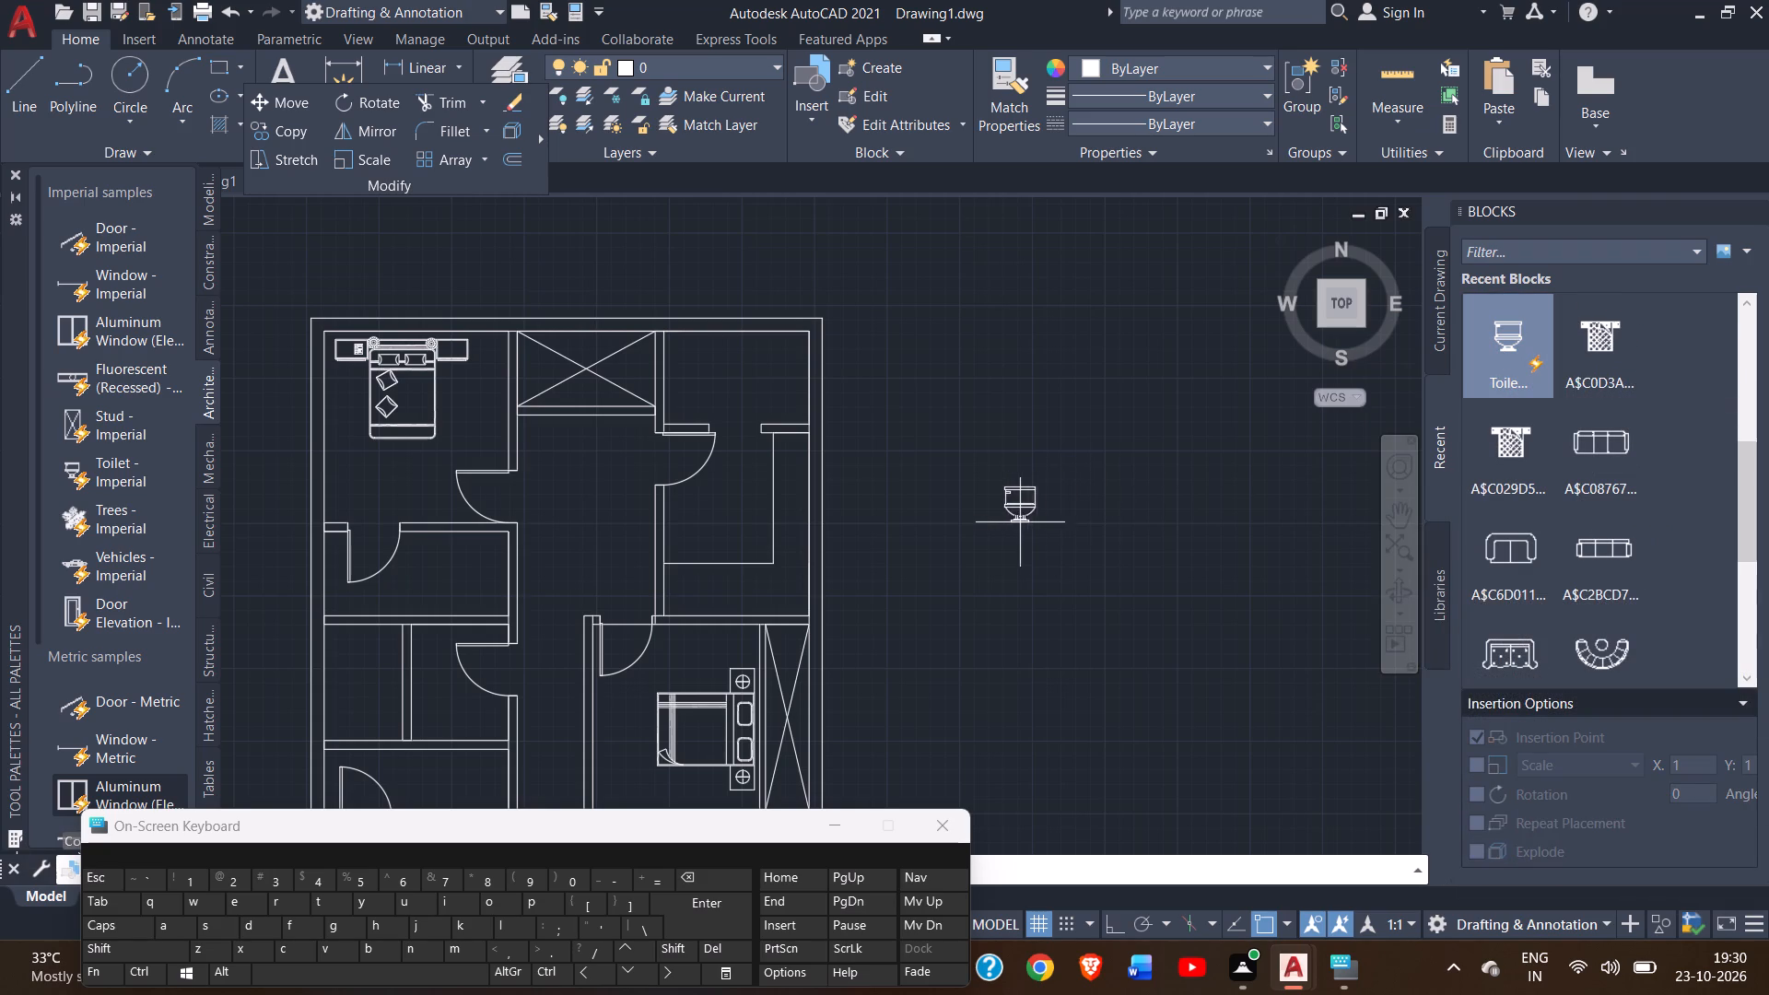
{"action": "left_click", "coordinate": [937, 561]}
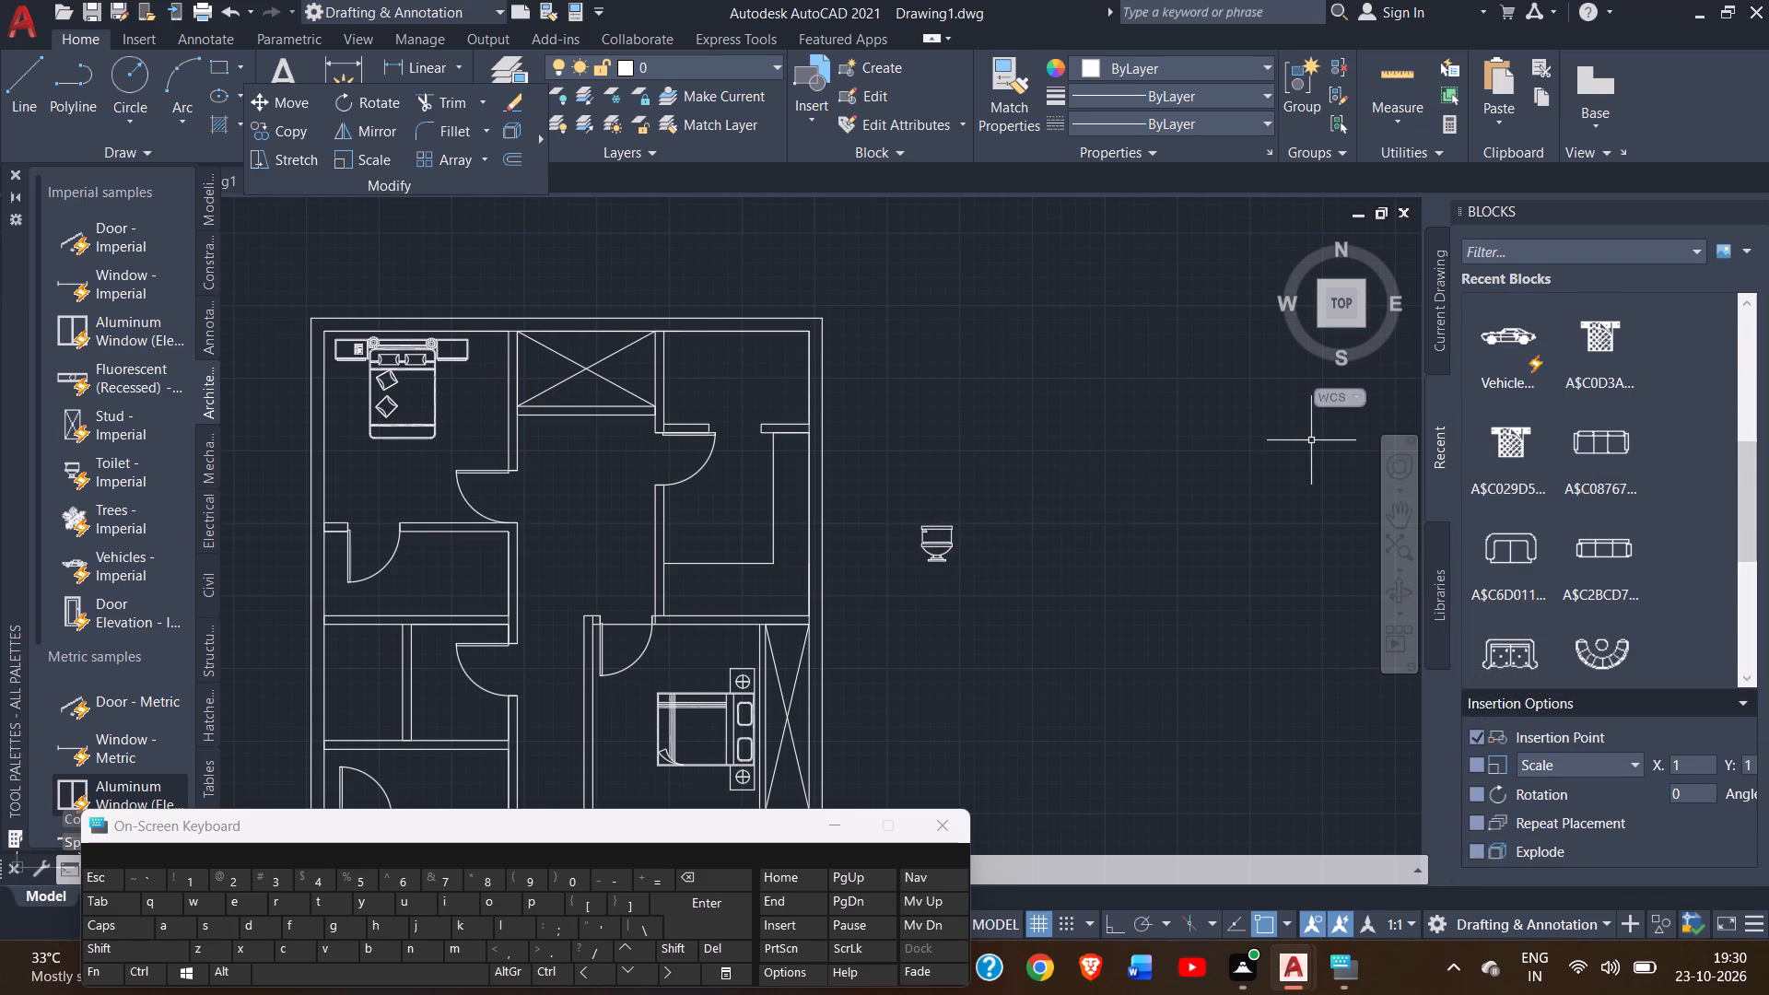
Insert the recently used Trees block outside the plan, just south of the toilet.
{"action": "scroll", "coordinate": [1546, 449], "scroll_direction": "up", "scroll_amount": 20}
{"action": "scroll", "coordinate": [1546, 449], "scroll_direction": "up", "scroll_amount": 20}
{"action": "scroll", "coordinate": [1546, 449], "scroll_direction": "up", "scroll_amount": 18}
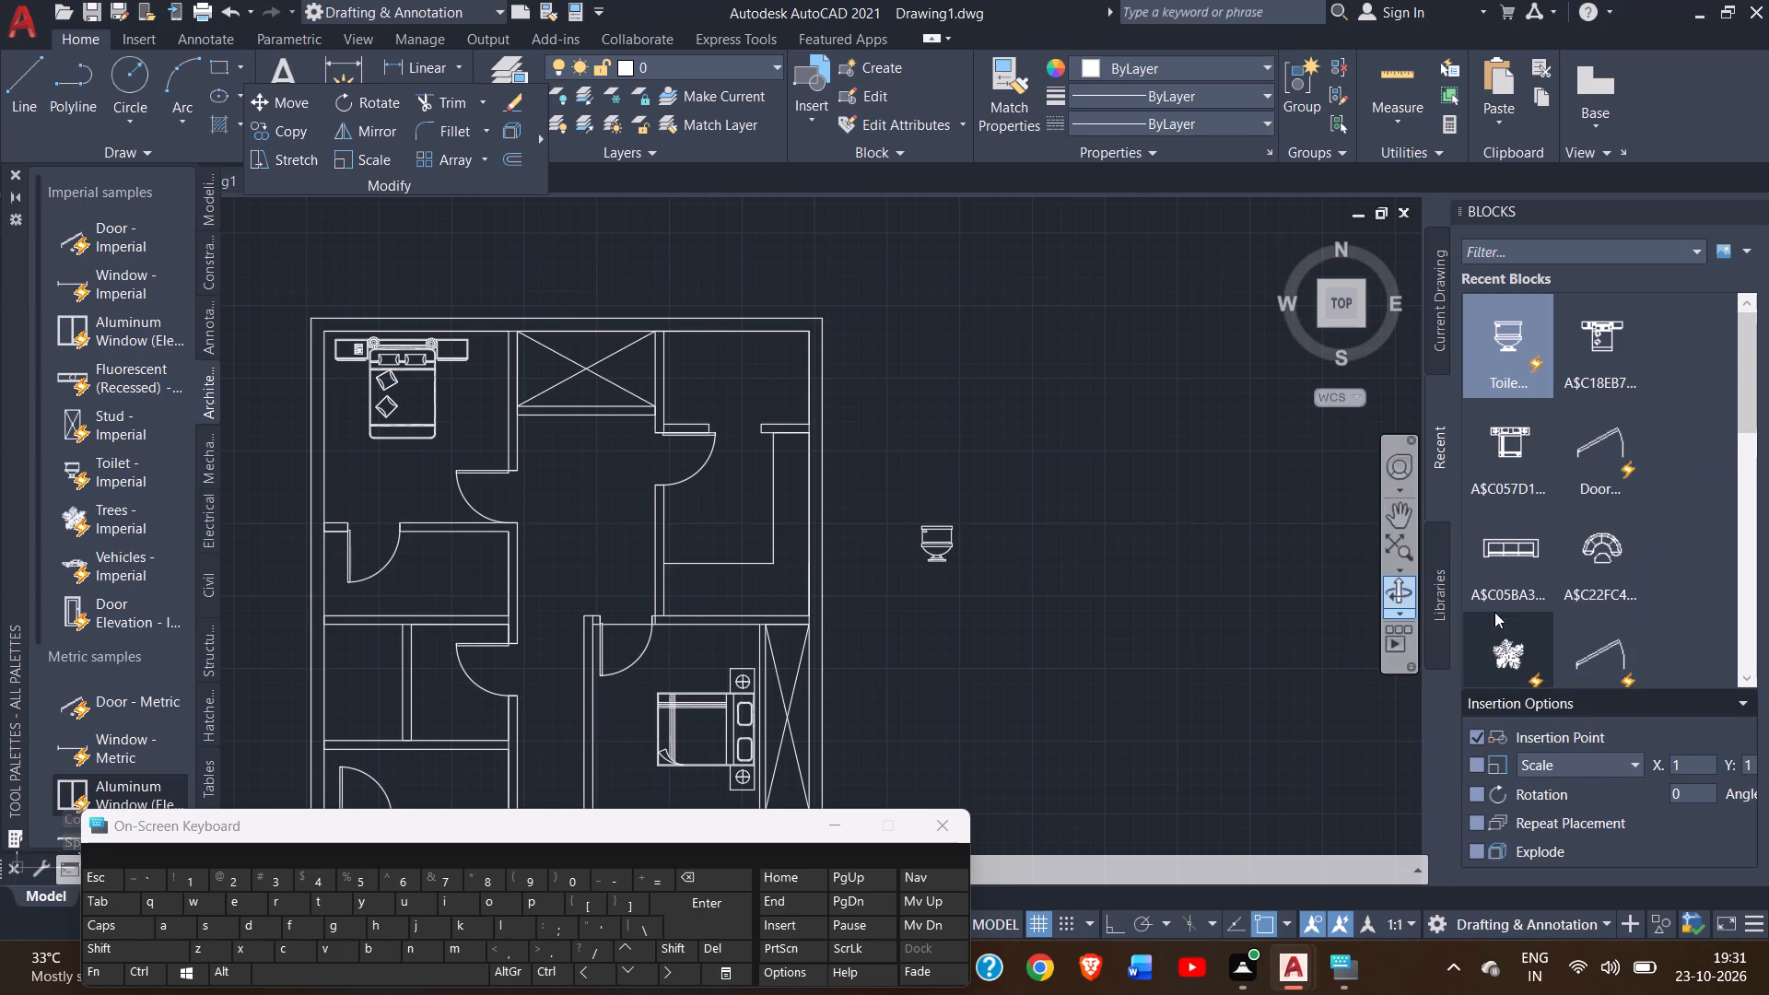
{"action": "left_click", "coordinate": [1492, 644]}
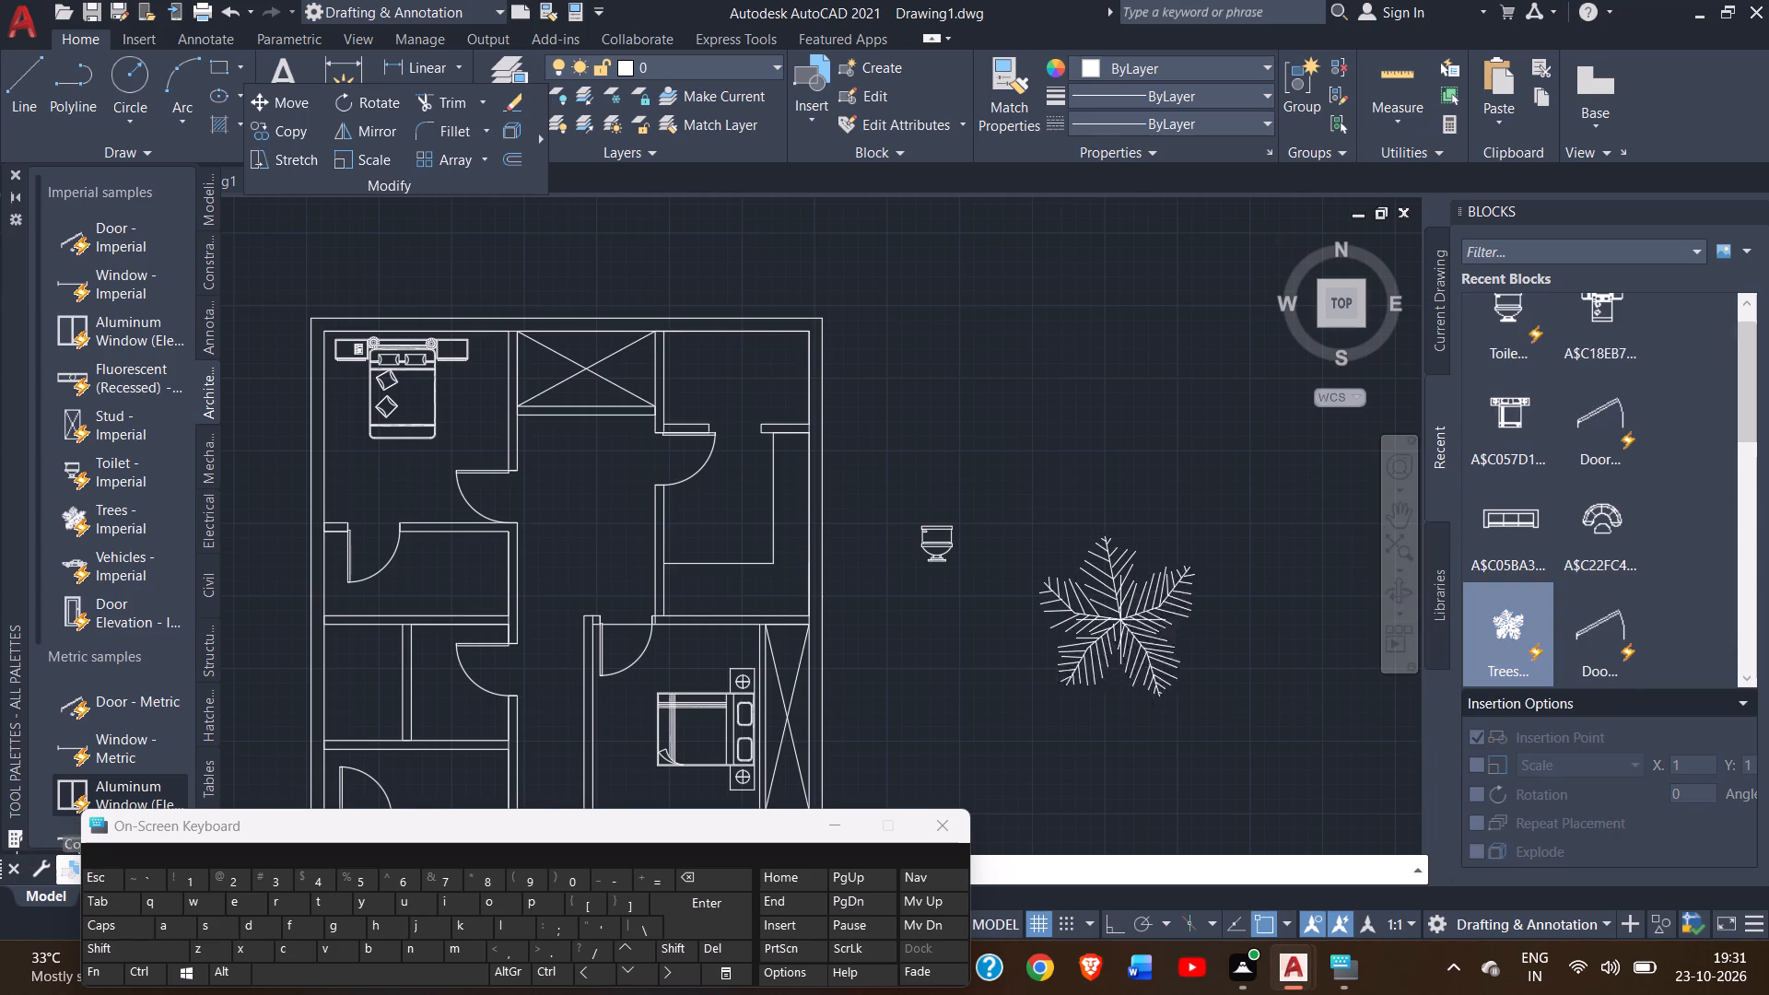
{"action": "left_click", "coordinate": [969, 634]}
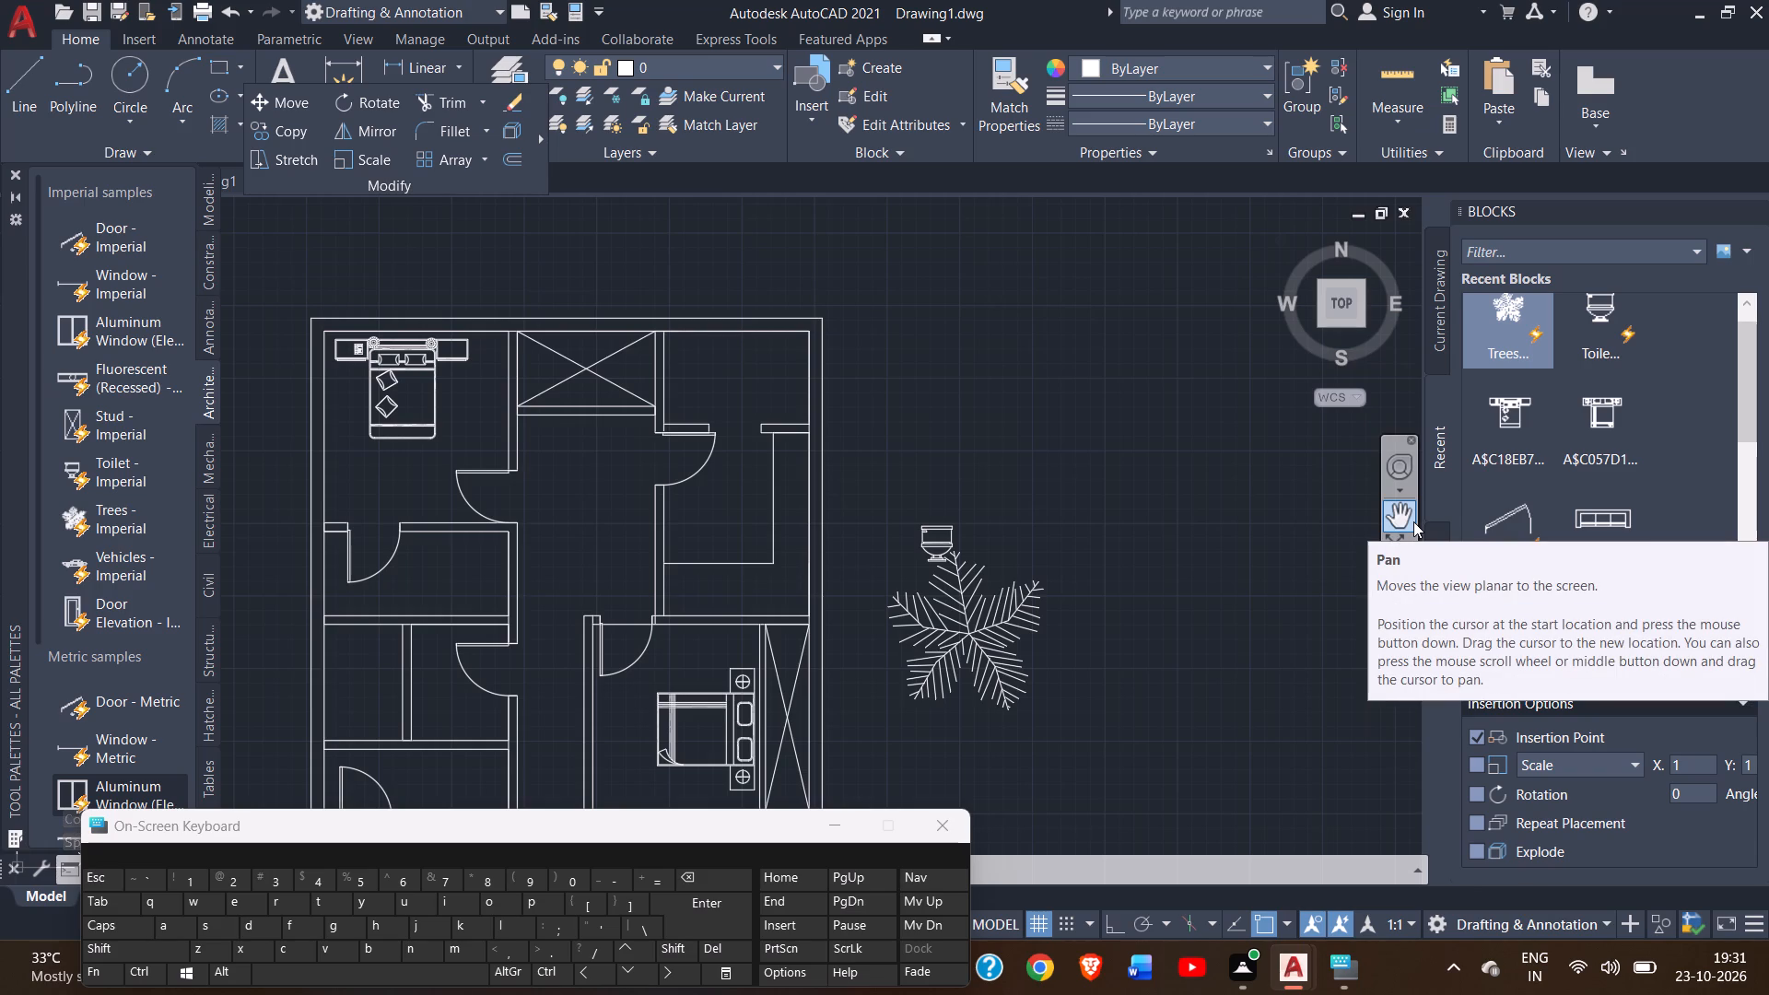
Insert the three-seat sofa block A$C05BA3… outside the plan, just north of the toilet.
{"action": "left_click", "coordinate": [1597, 533]}
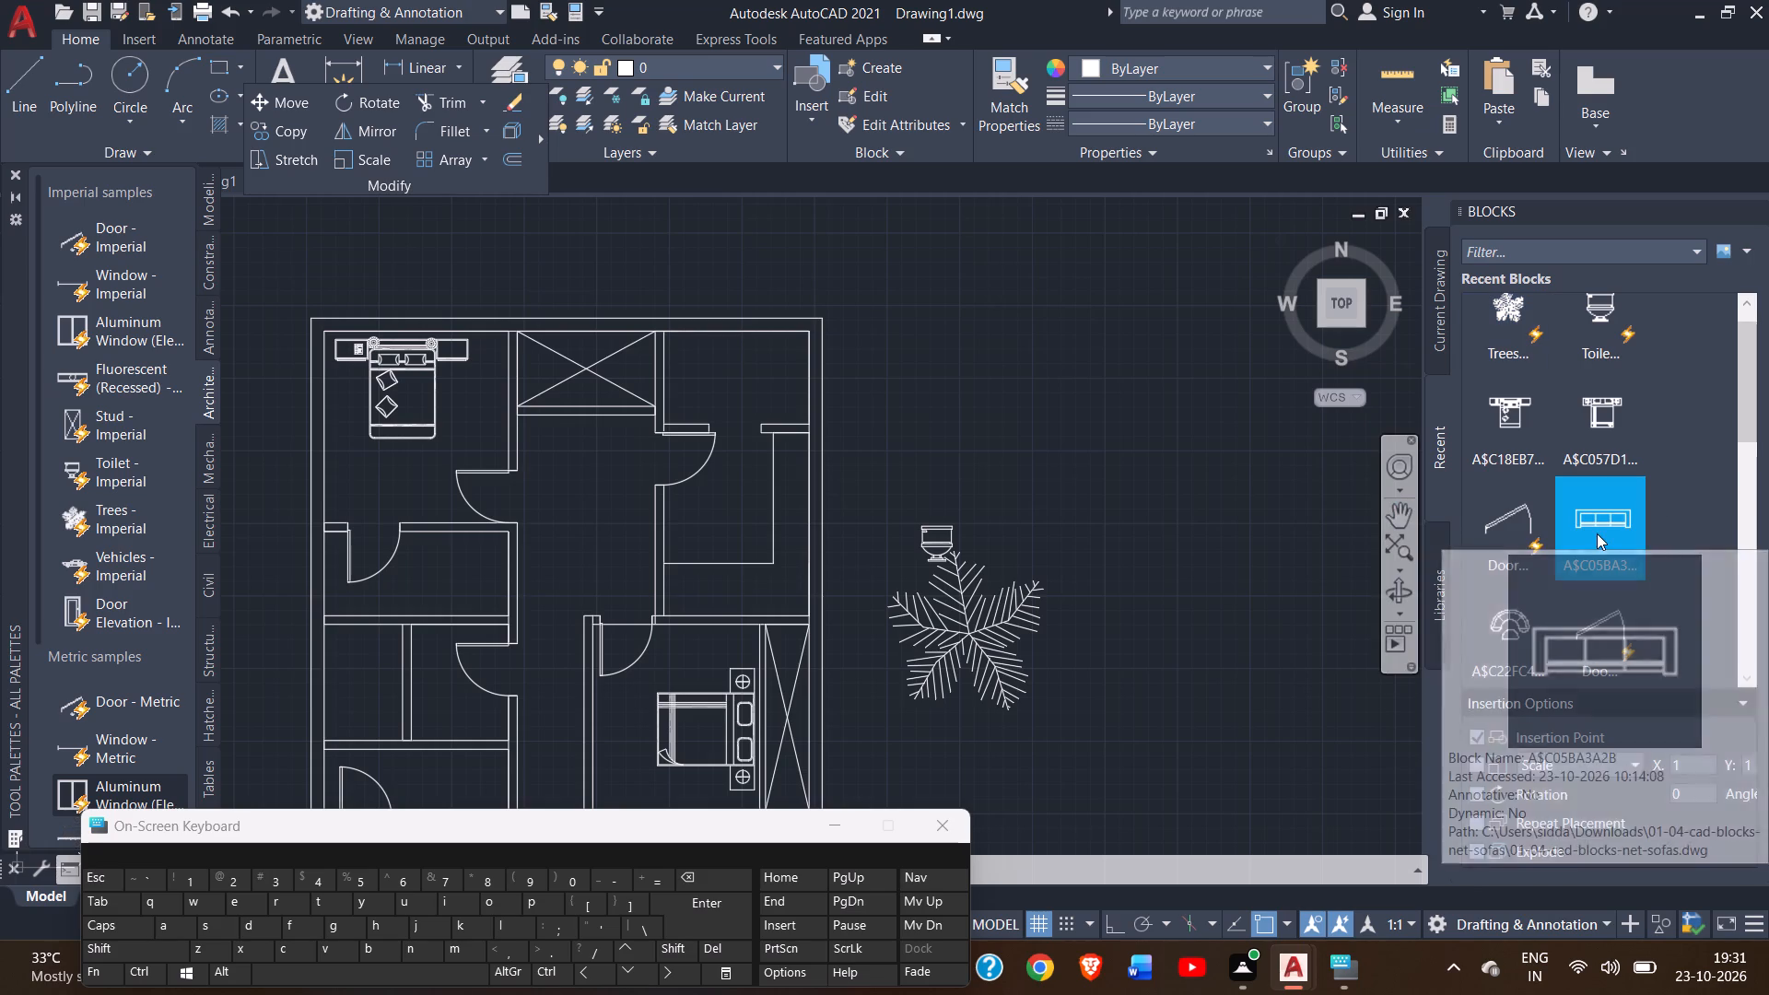
{"action": "left_click", "coordinate": [911, 459]}
Scale the tiny sofa block up freehand to about twelve times its size, using the seat's lower-left corner as the base point.
{"action": "scroll", "coordinate": [921, 454], "scroll_direction": "up", "scroll_amount": 4, "text": "ctrl"}
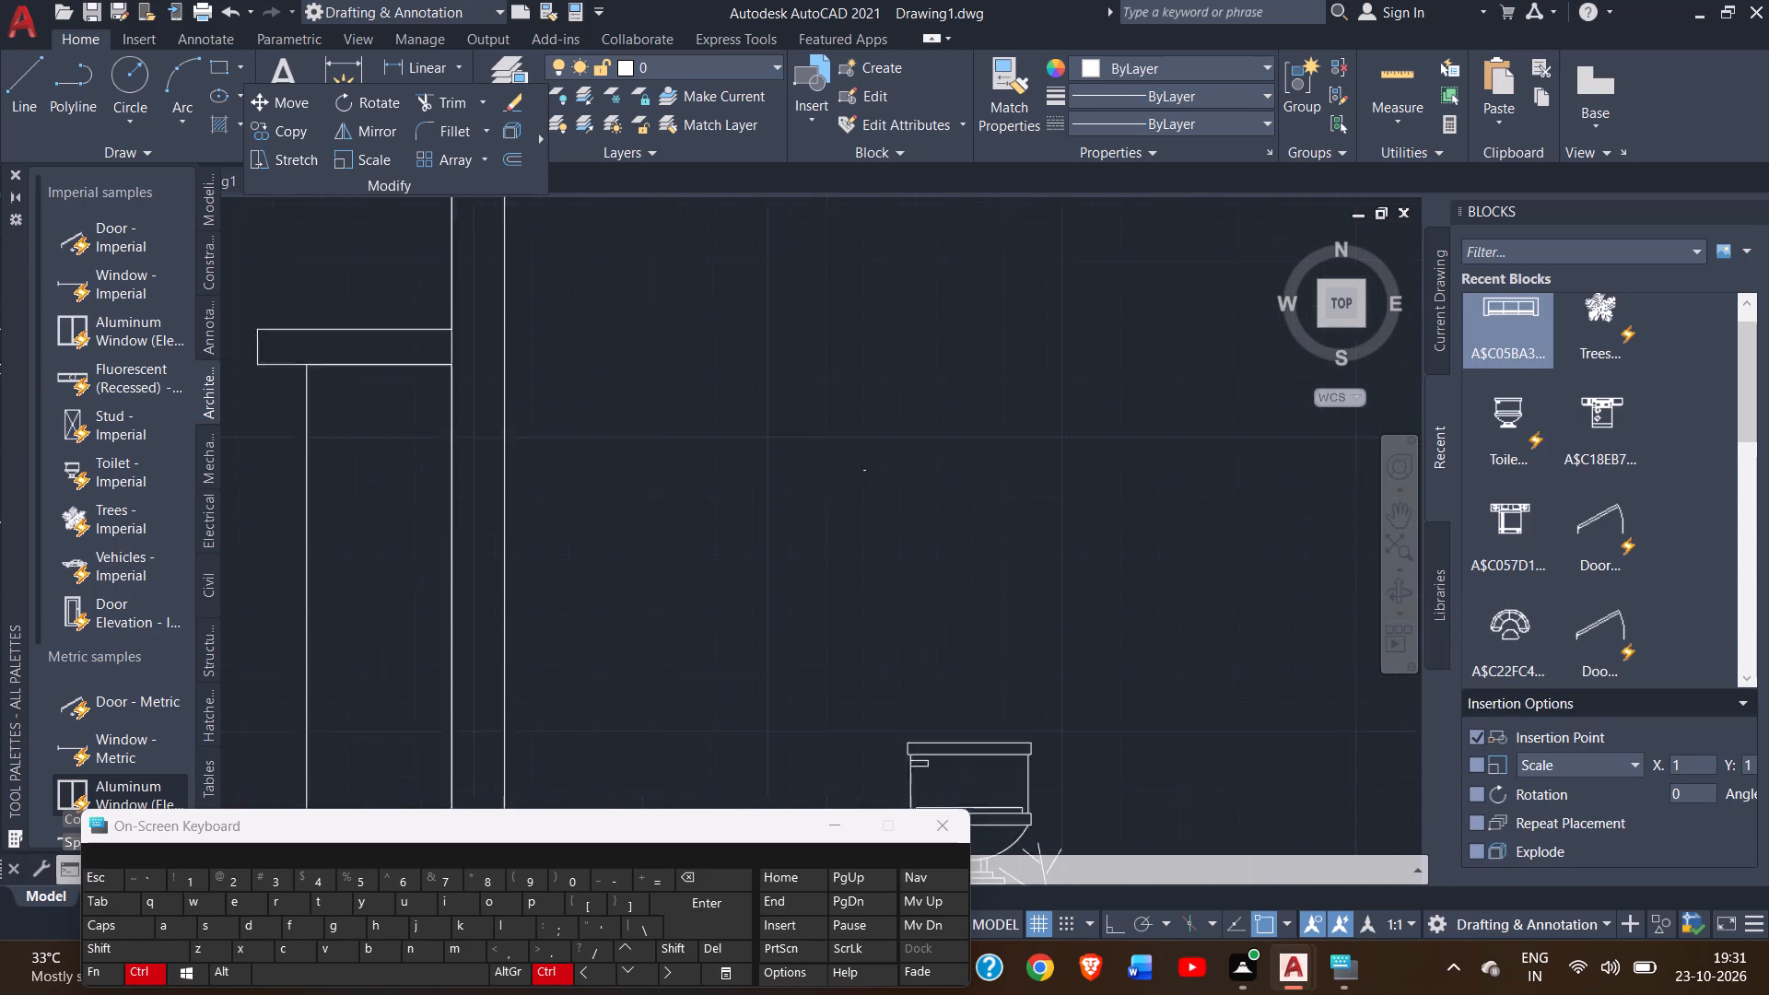
{"action": "scroll", "coordinate": [921, 454], "scroll_direction": "up", "scroll_amount": 1, "text": "ctrl"}
{"action": "scroll", "coordinate": [770, 494], "scroll_direction": "up", "scroll_amount": 10, "text": "ctrl"}
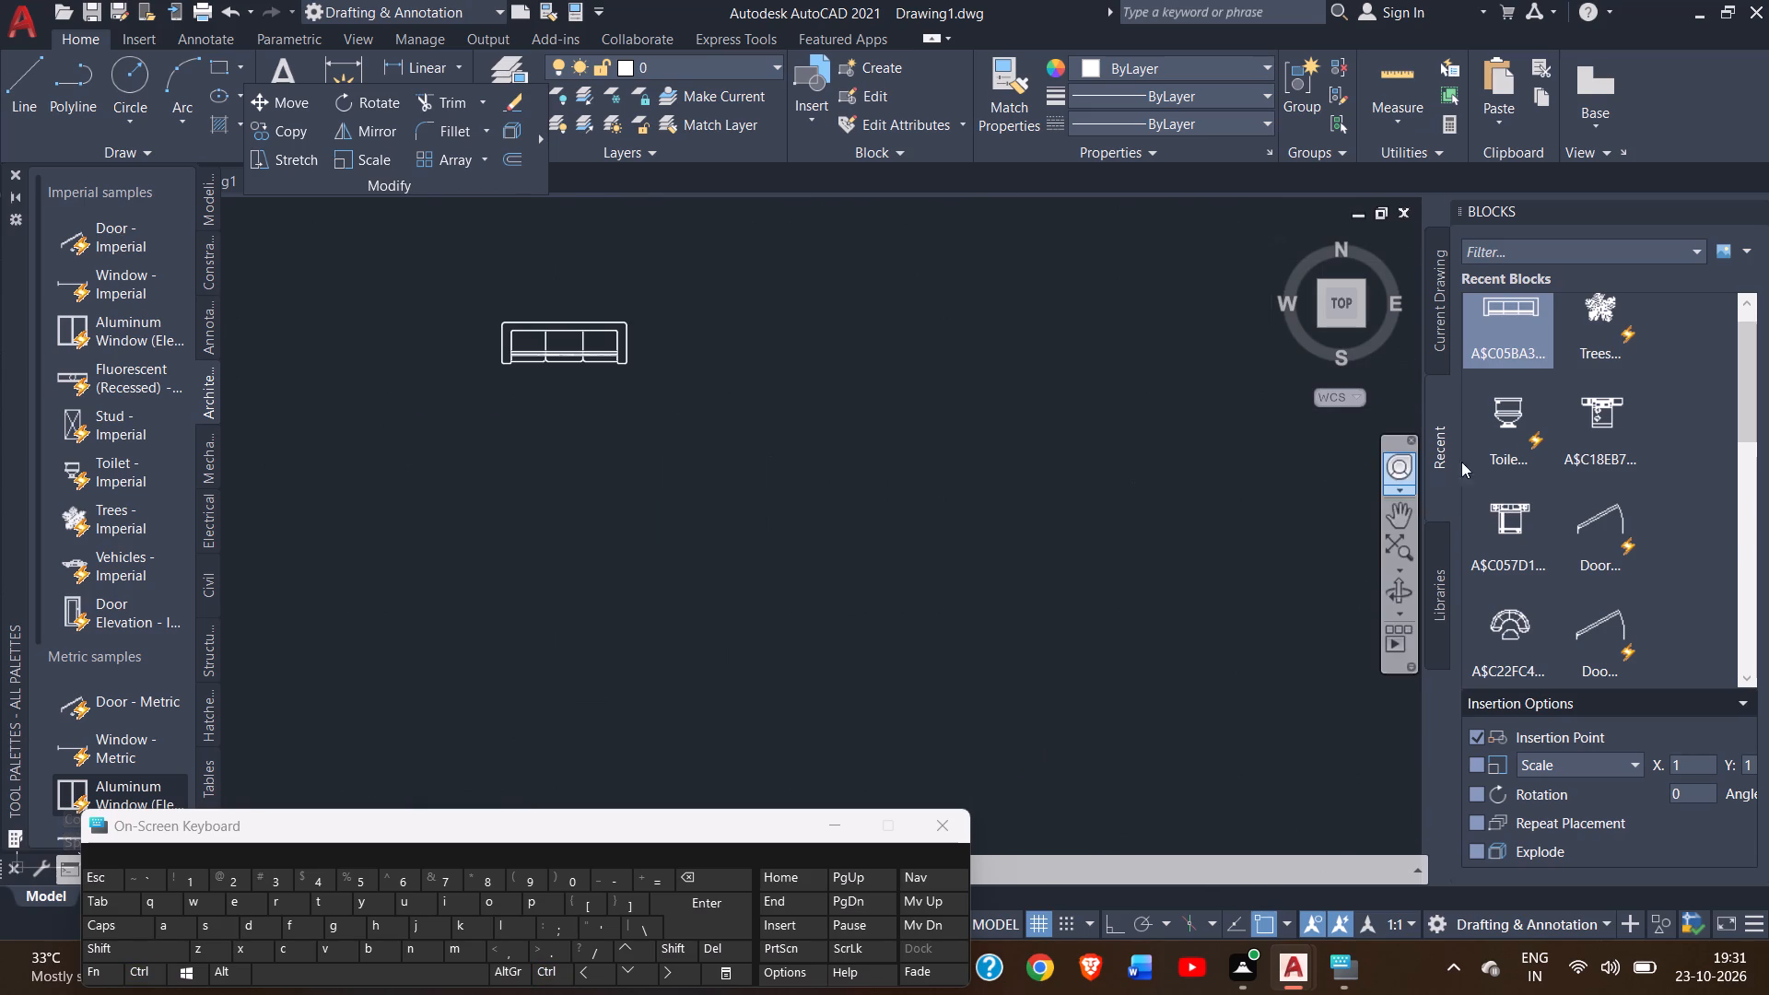
{"action": "left_click", "coordinate": [1387, 528]}
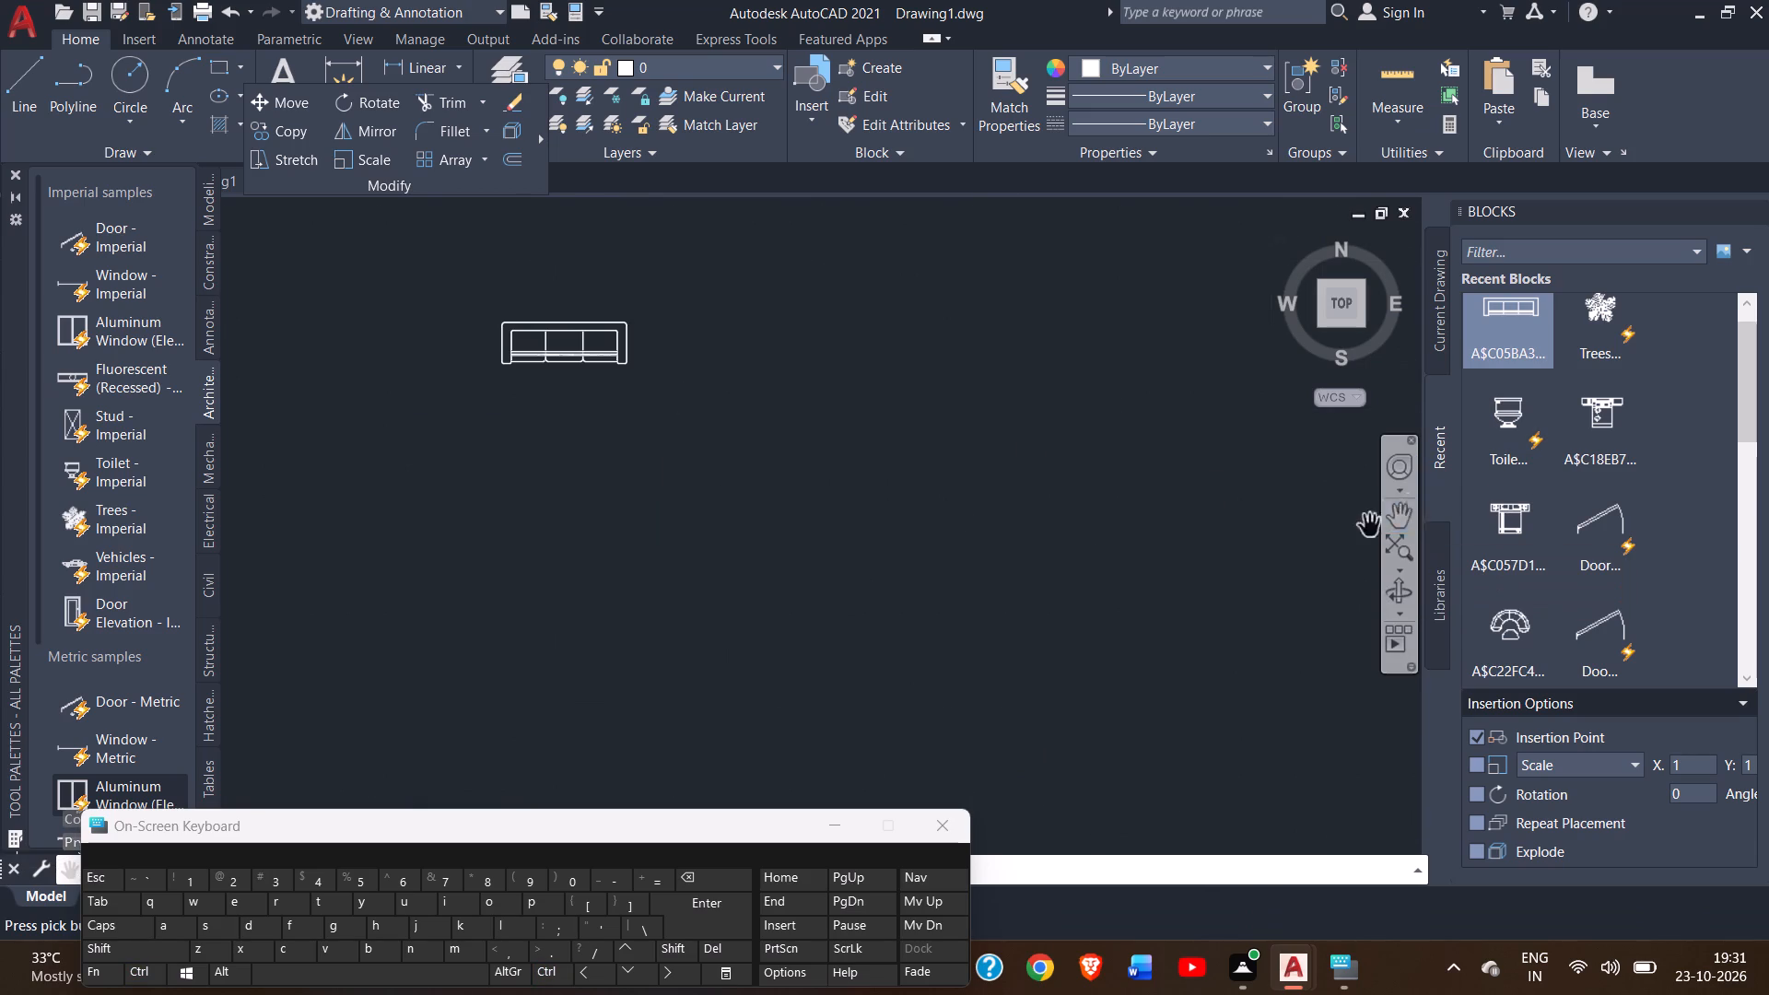
{"action": "left_click_drag", "start_coordinate": [818, 390], "coordinate": [790, 668]}
{"action": "right_click", "coordinate": [790, 668]}
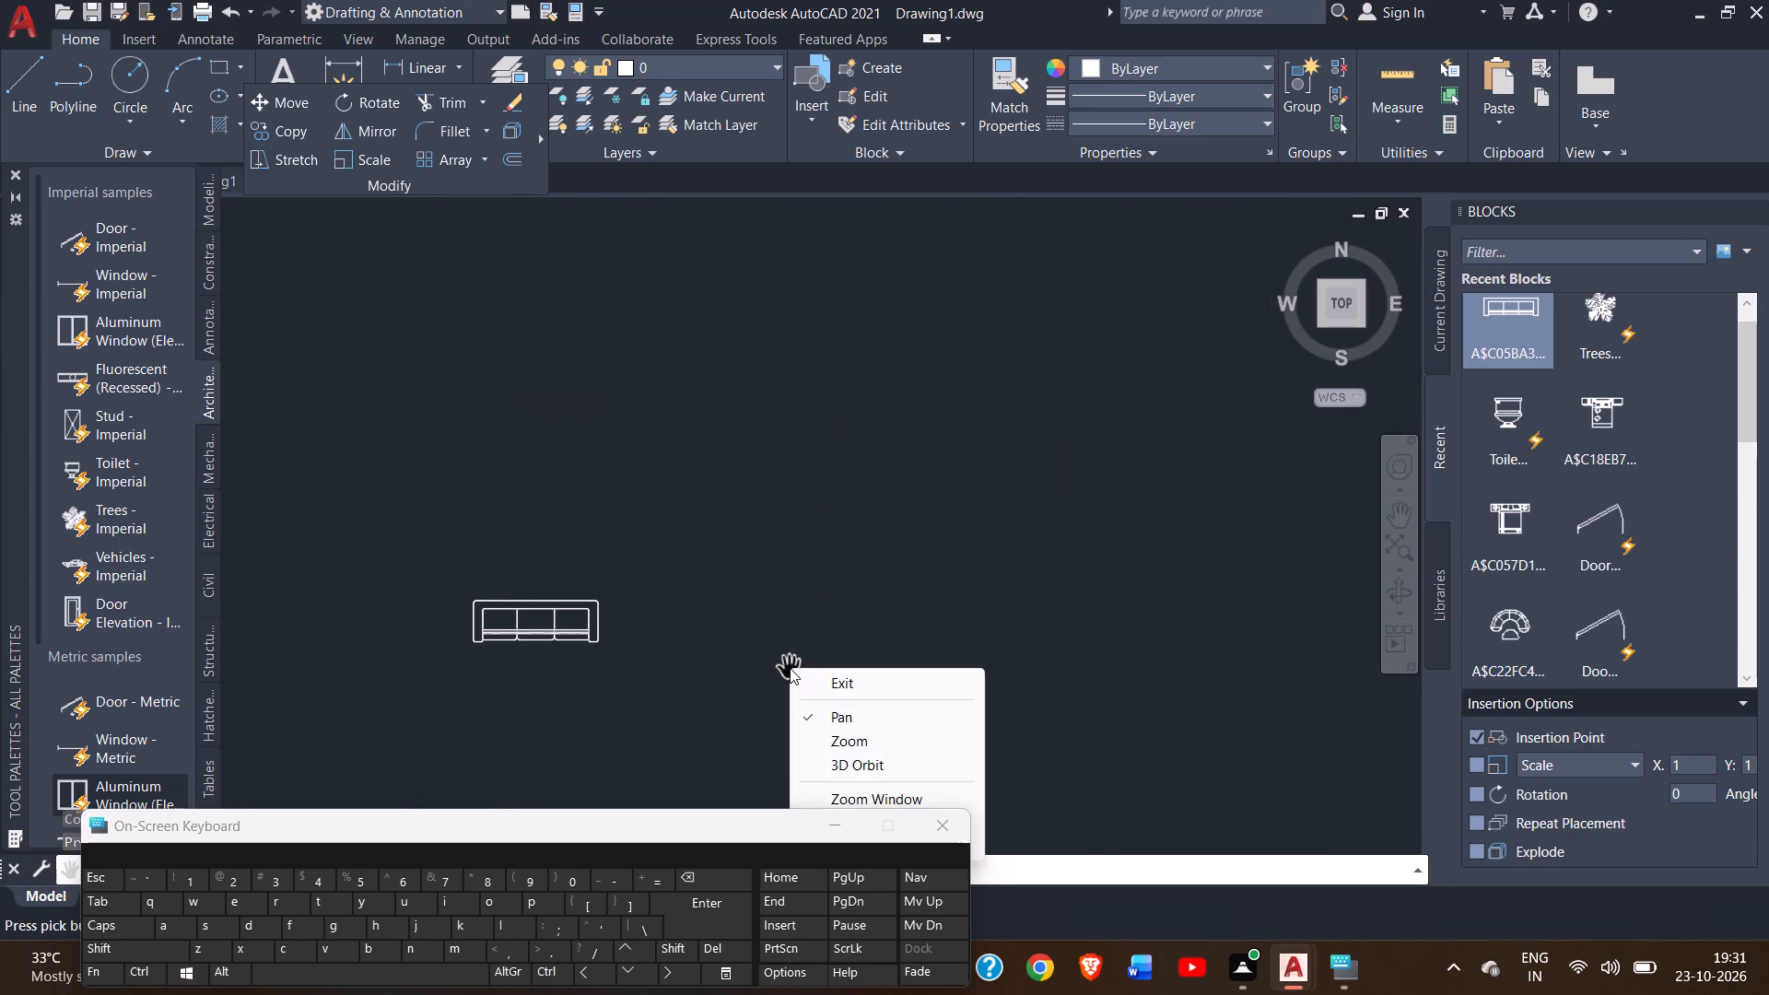
{"action": "left_click", "coordinate": [814, 684]}
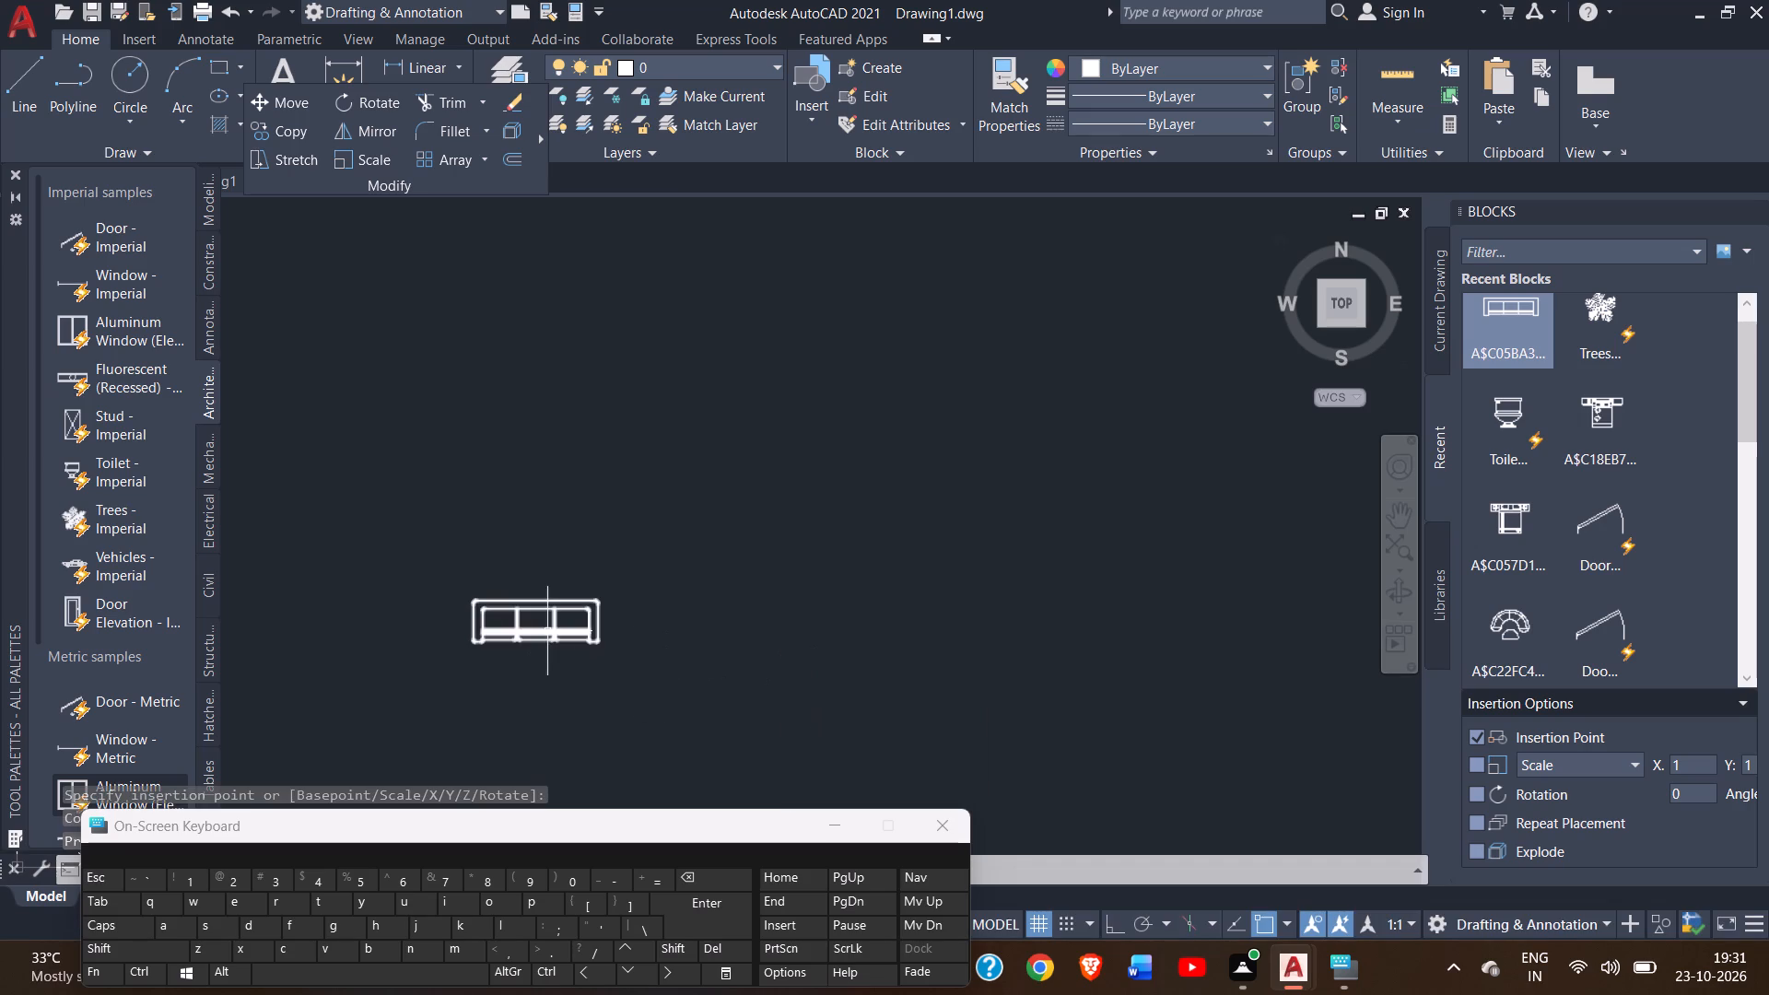
{"action": "left_click", "coordinate": [547, 631]}
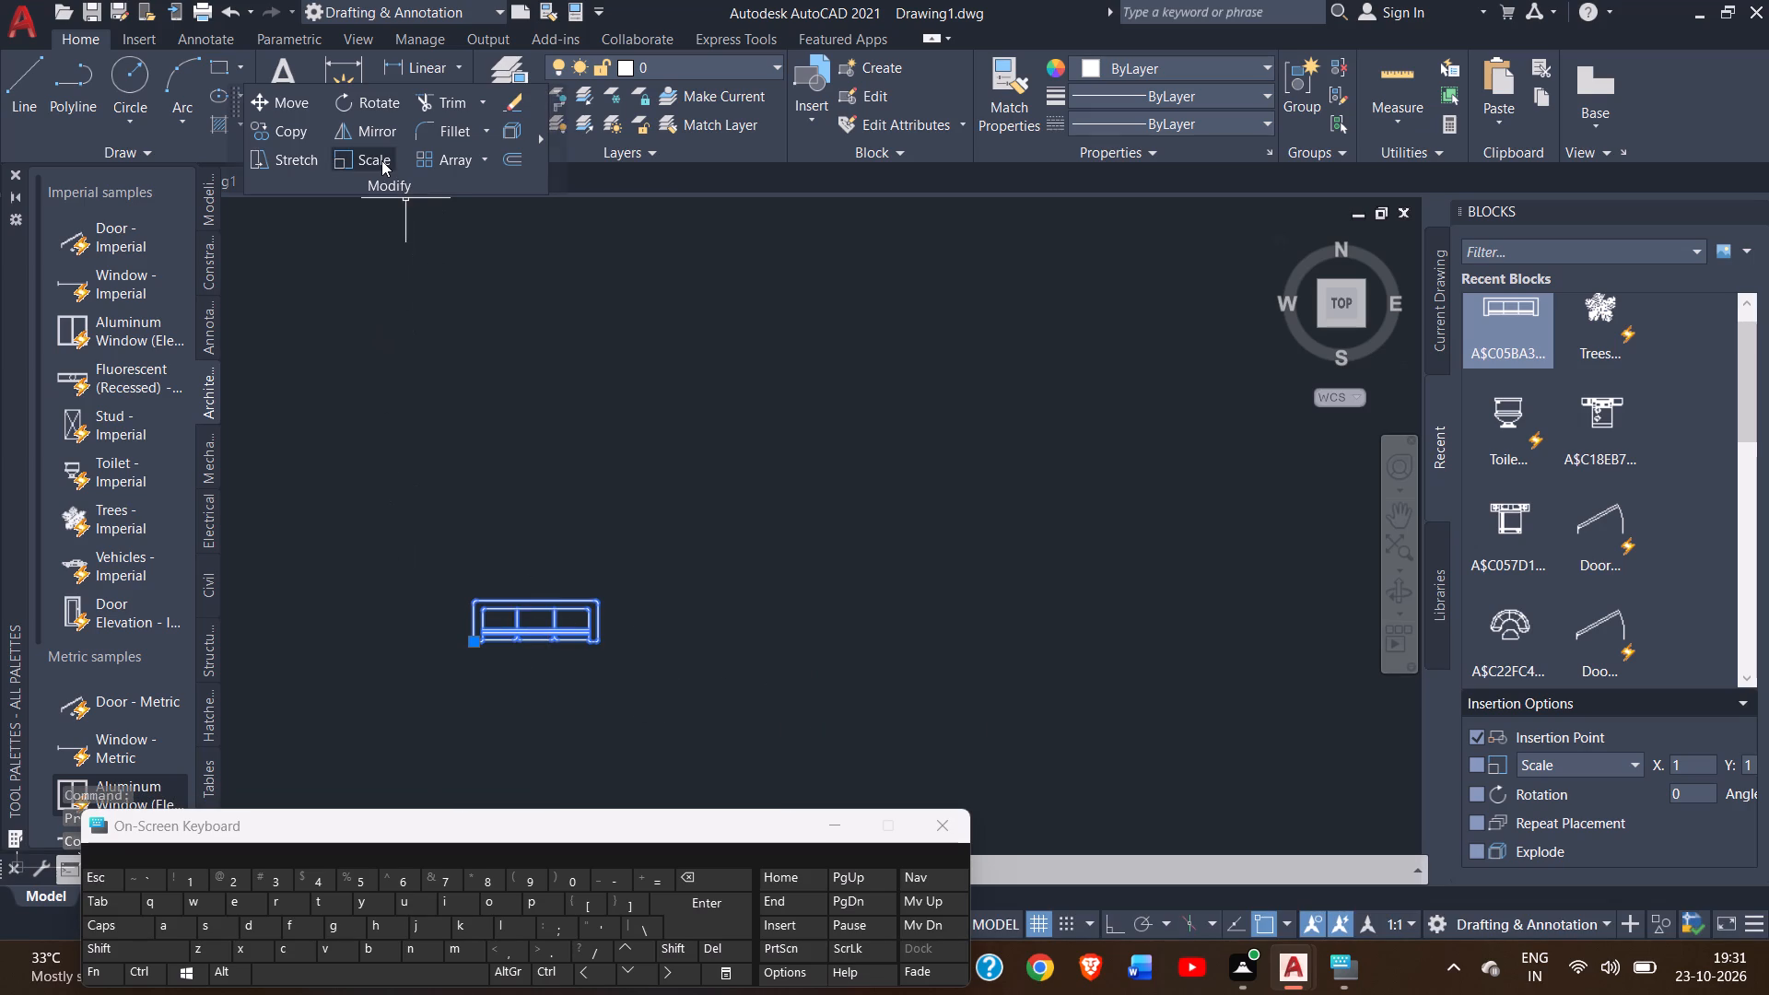
{"action": "left_click", "coordinate": [381, 160]}
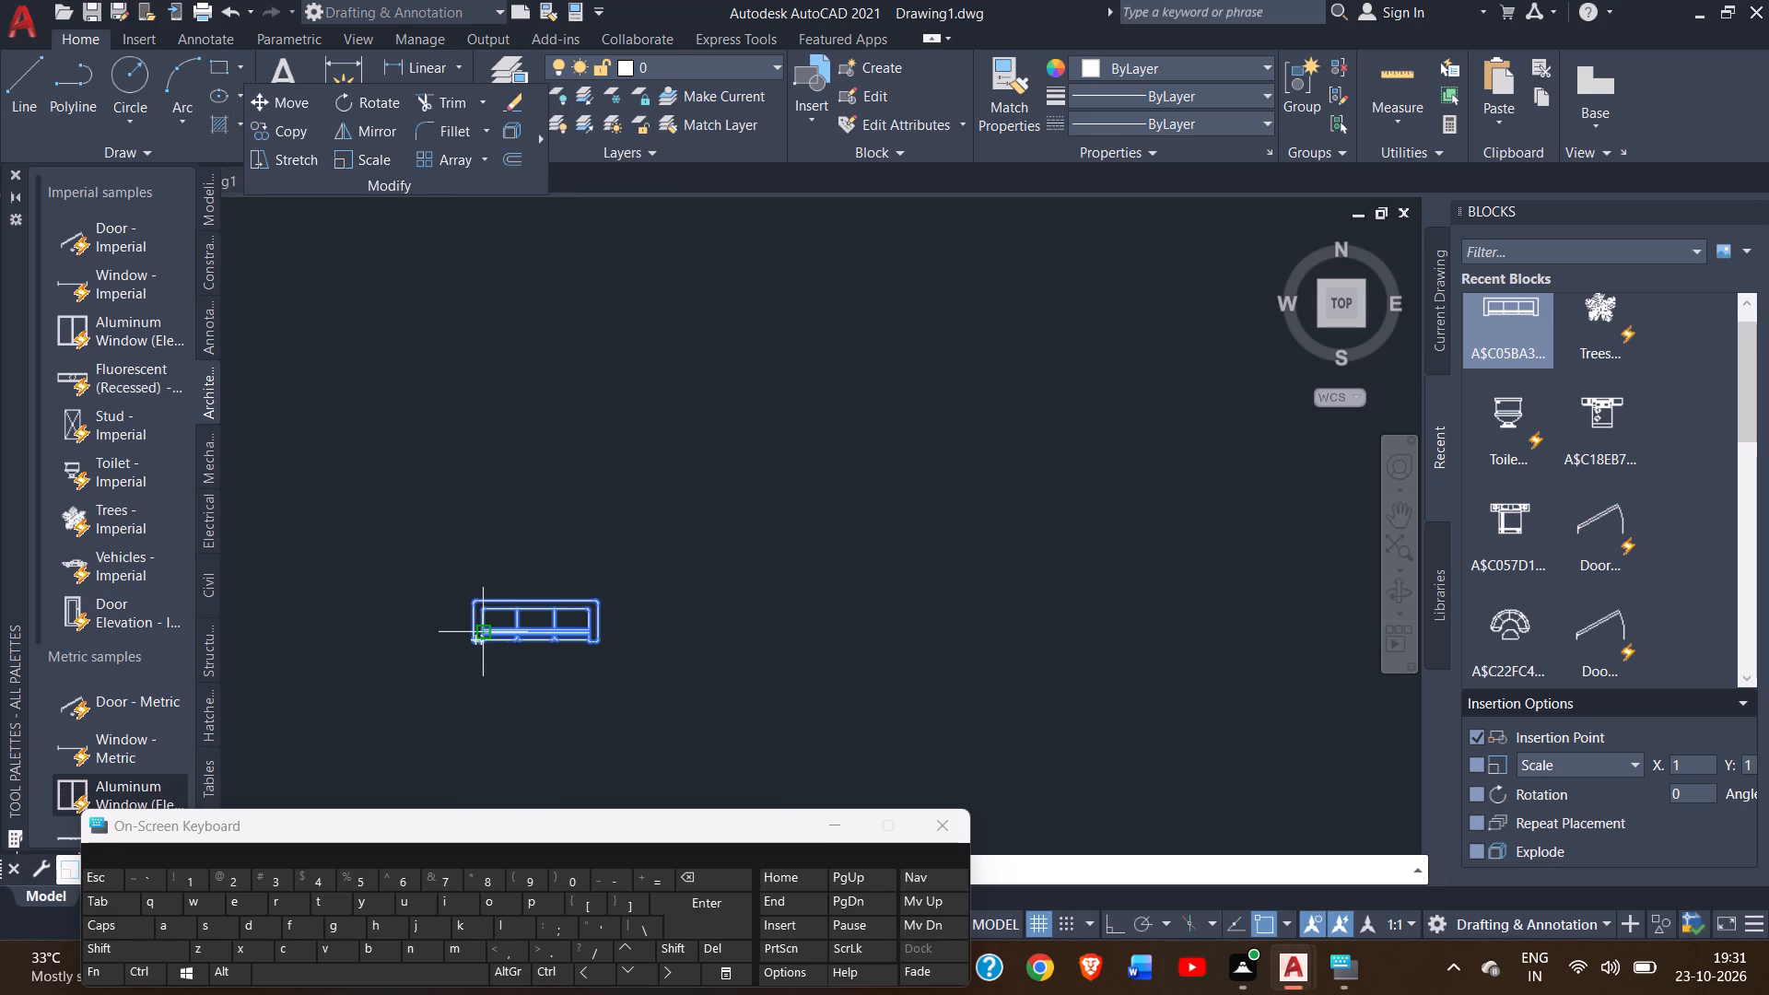
{"action": "left_click_drag", "start_coordinate": [487, 632], "coordinate": [722, 495]}
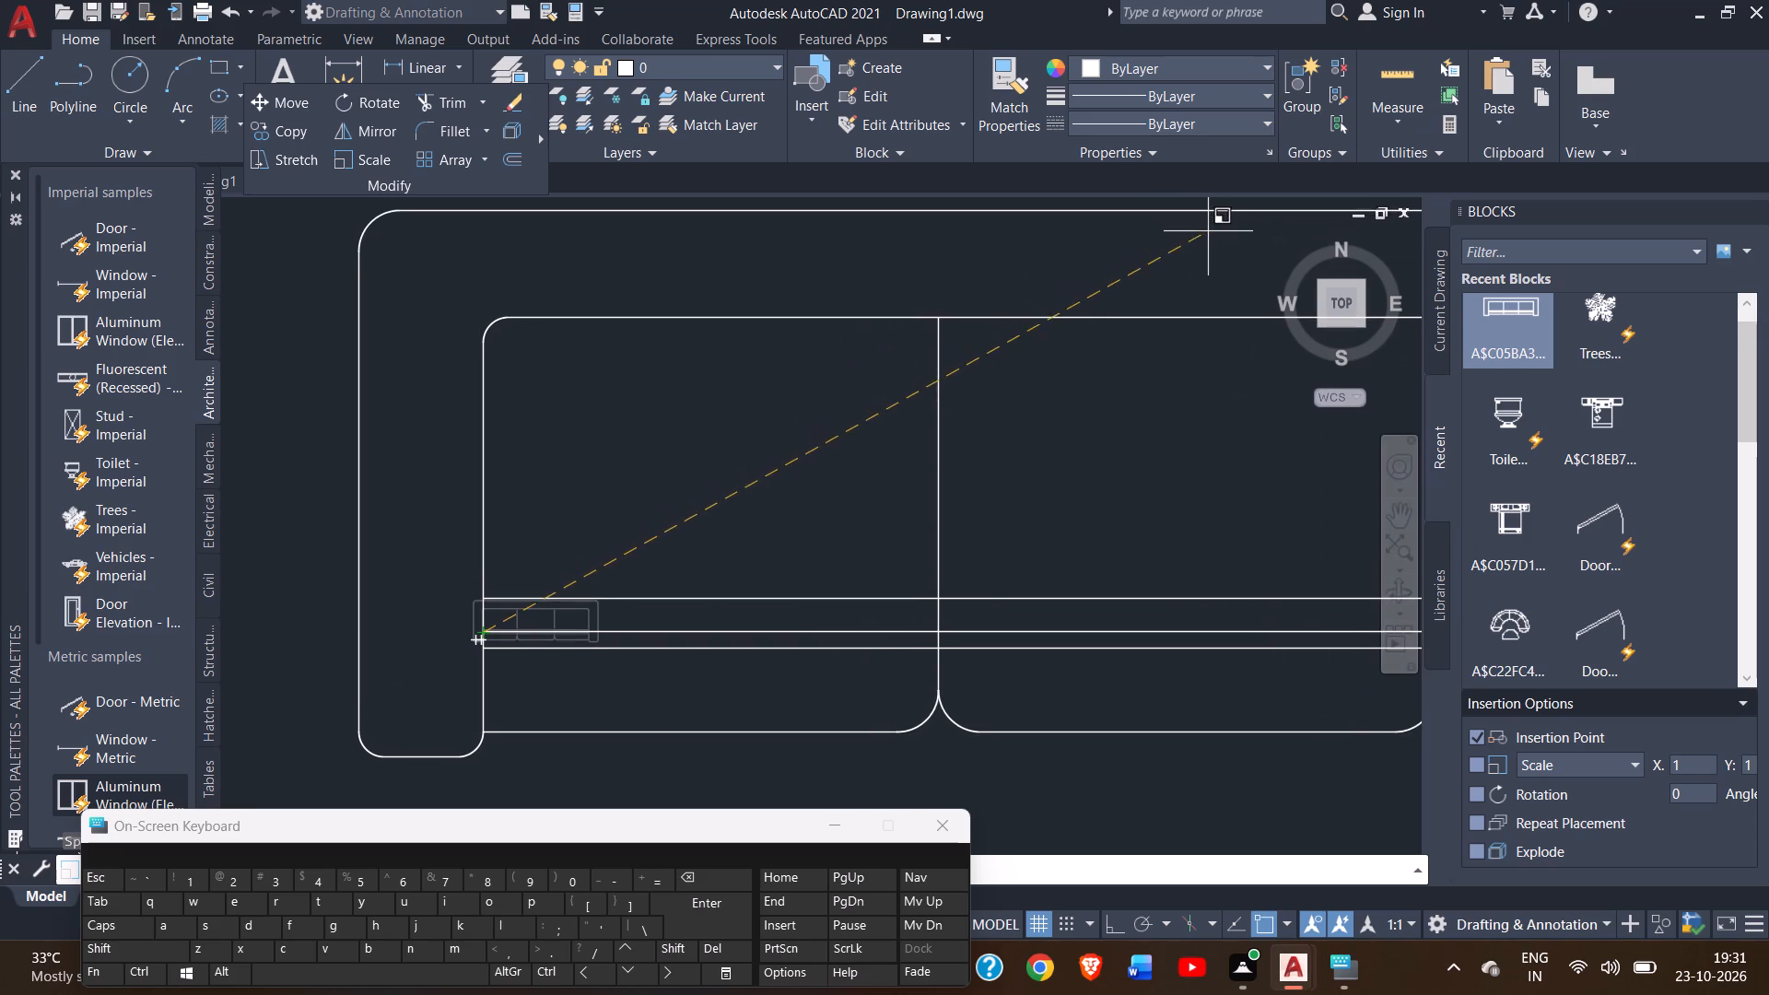
{"action": "left_click", "coordinate": [1237, 228]}
Enlarge the sofa block again freehand to about eighteen times its size, scaling from the seat's lower-left corner.
{"action": "scroll", "coordinate": [810, 447], "scroll_direction": "down", "scroll_amount": 4, "text": "ctrl"}
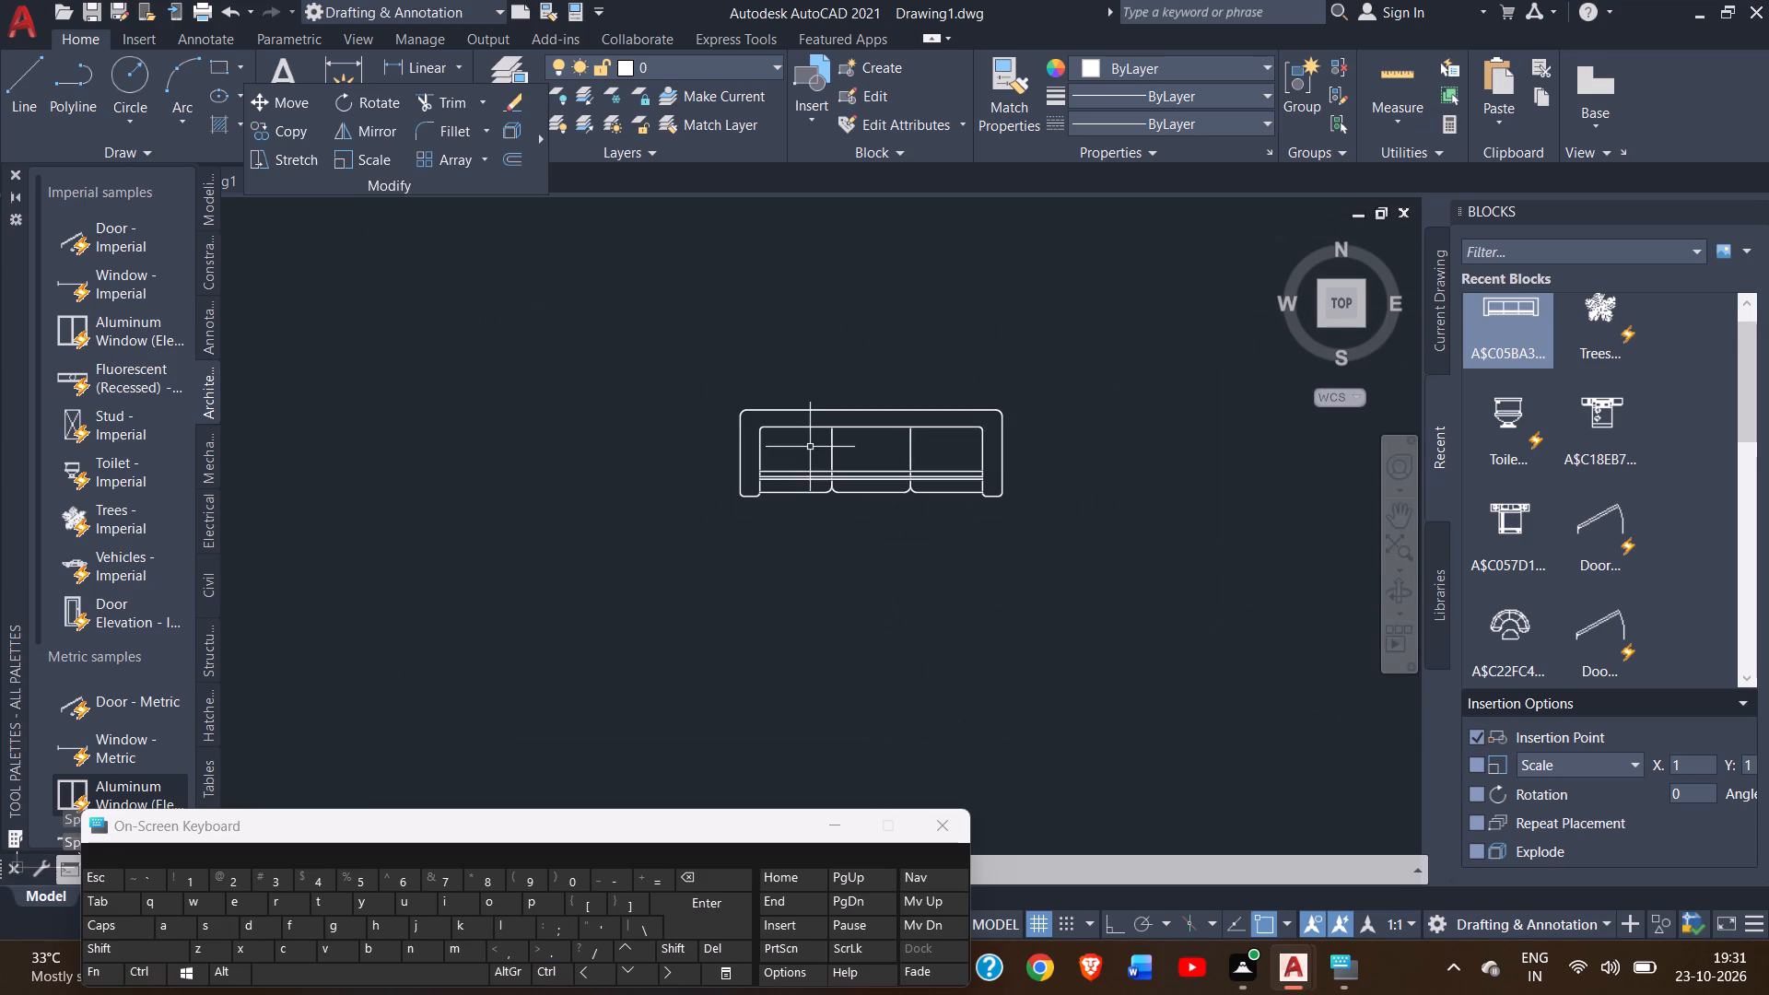
{"action": "scroll", "coordinate": [810, 447], "scroll_direction": "down", "scroll_amount": 9, "text": "ctrl"}
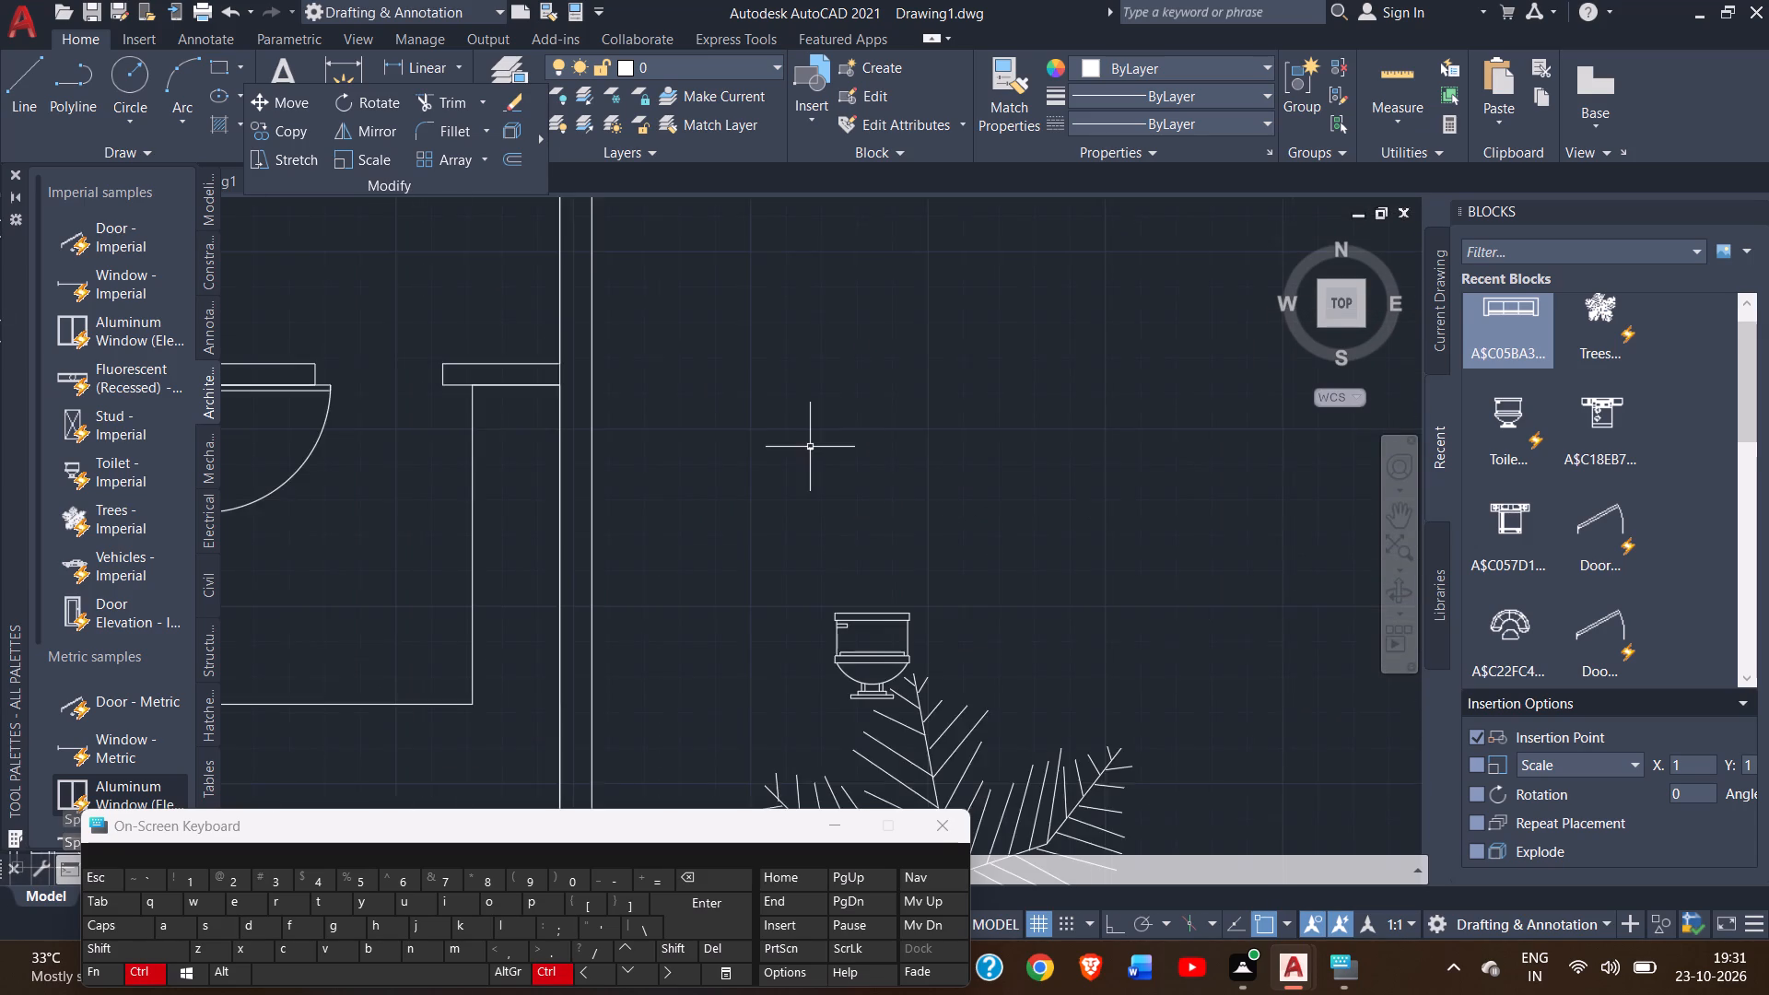
{"action": "scroll", "coordinate": [810, 447], "scroll_direction": "up", "scroll_amount": 6, "text": "ctrl"}
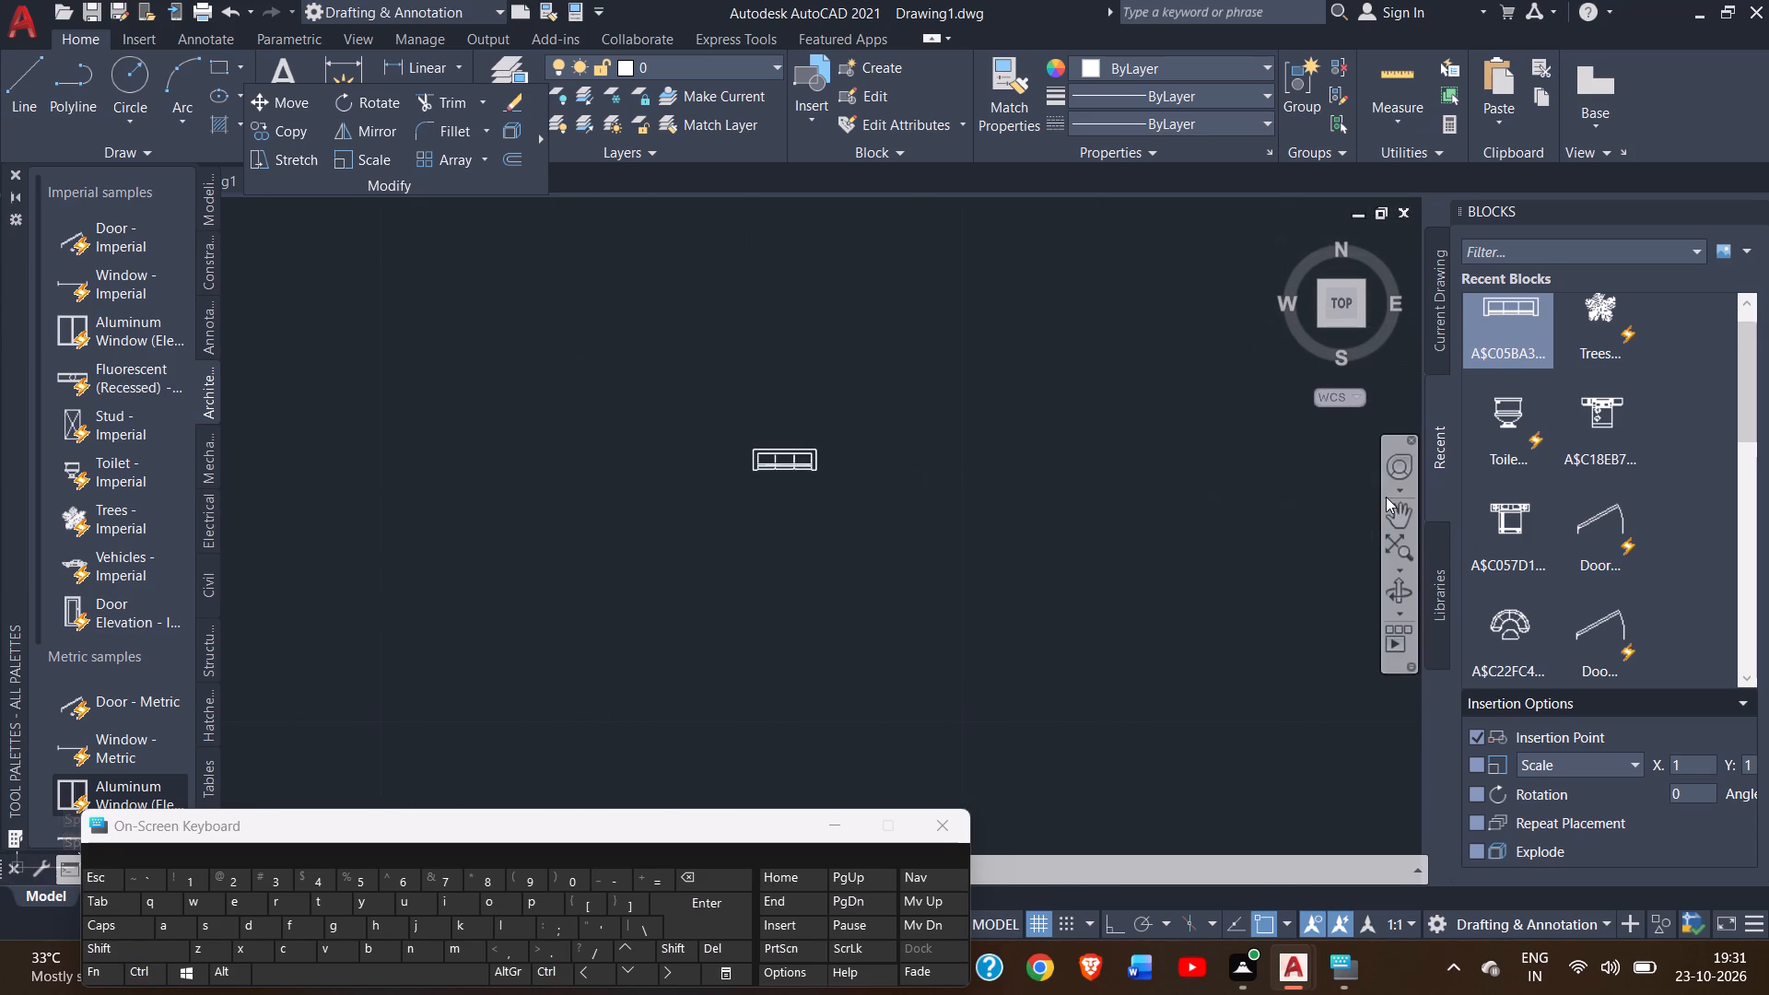
{"action": "left_click", "coordinate": [1390, 507]}
{"action": "left_click_drag", "start_coordinate": [937, 444], "coordinate": [635, 613]}
{"action": "right_click", "coordinate": [691, 515]}
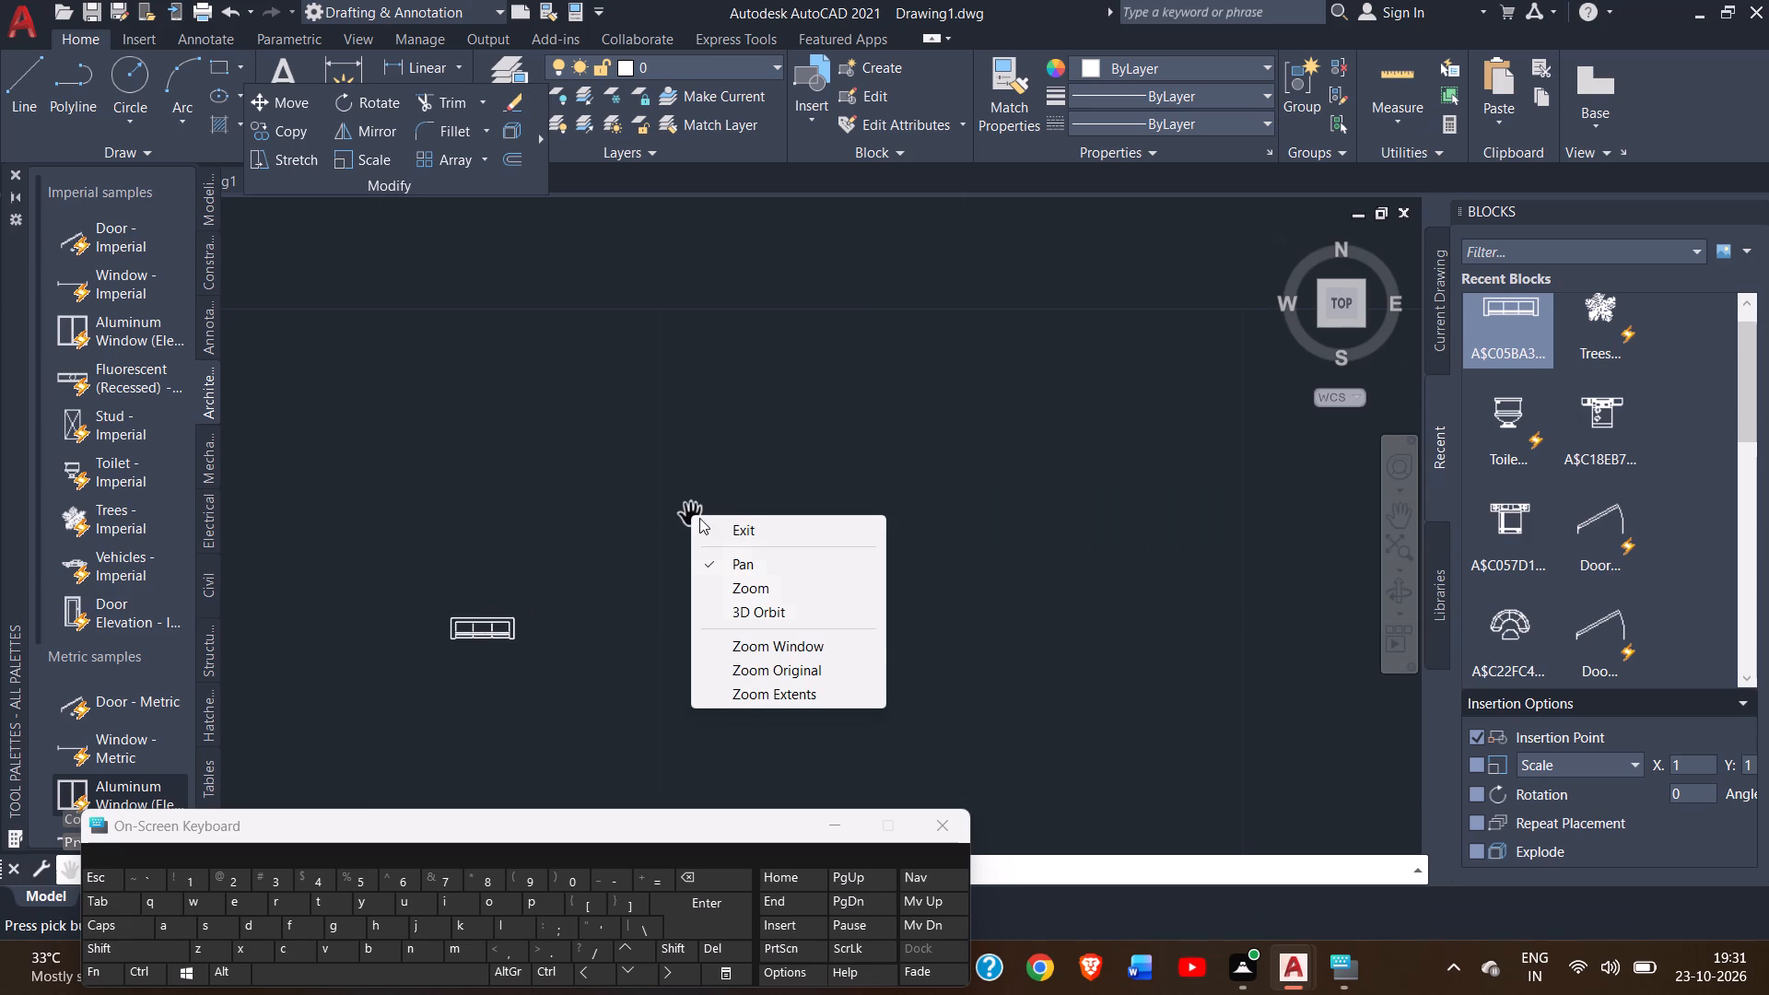
{"action": "left_click", "coordinate": [710, 528]}
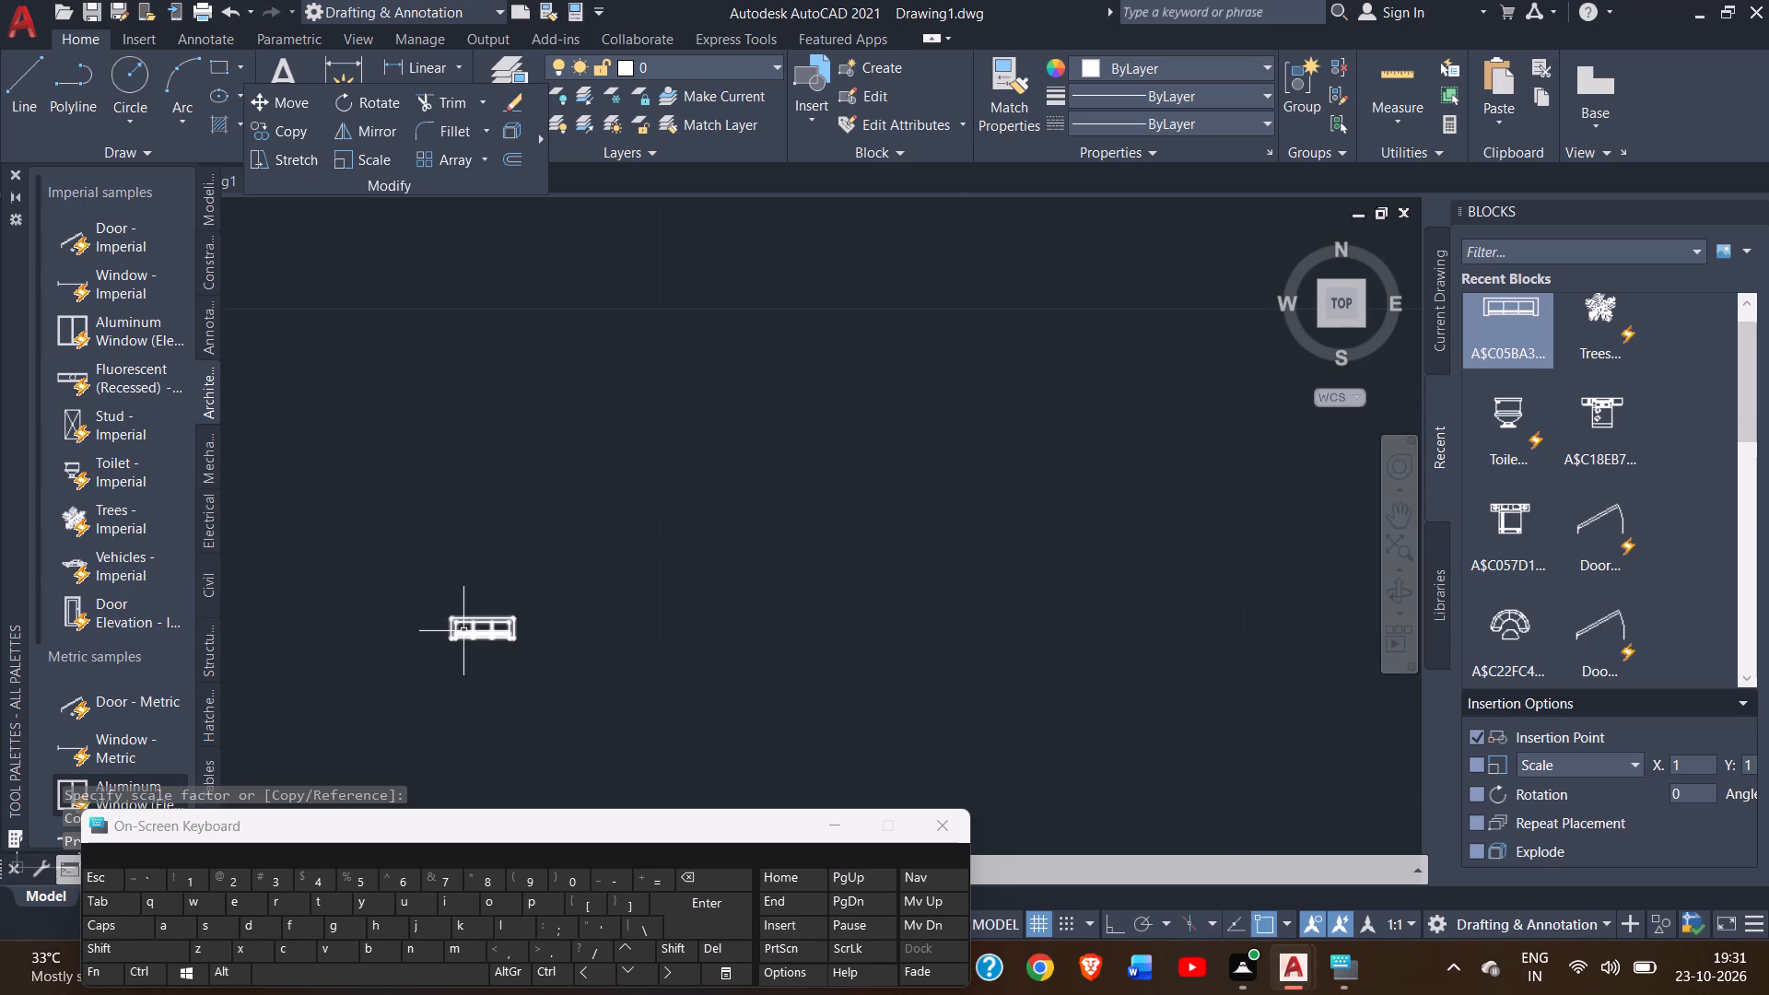
{"action": "left_click", "coordinate": [463, 631]}
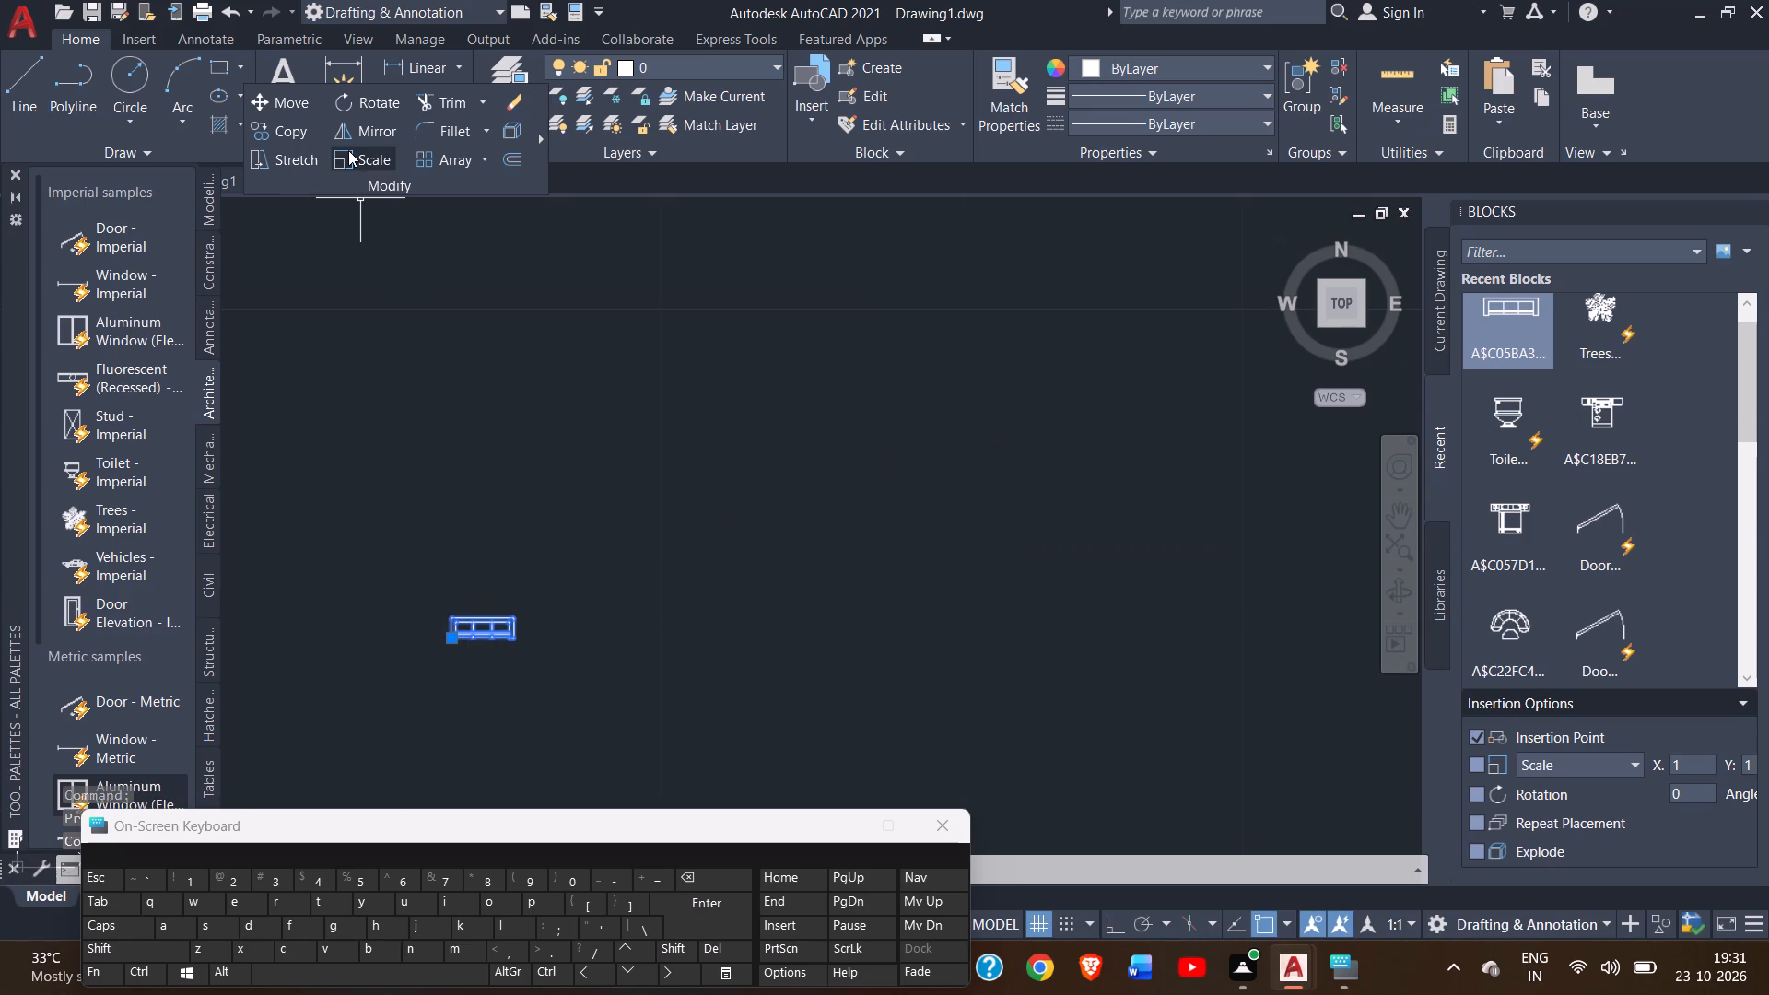
{"action": "left_click", "coordinate": [348, 150]}
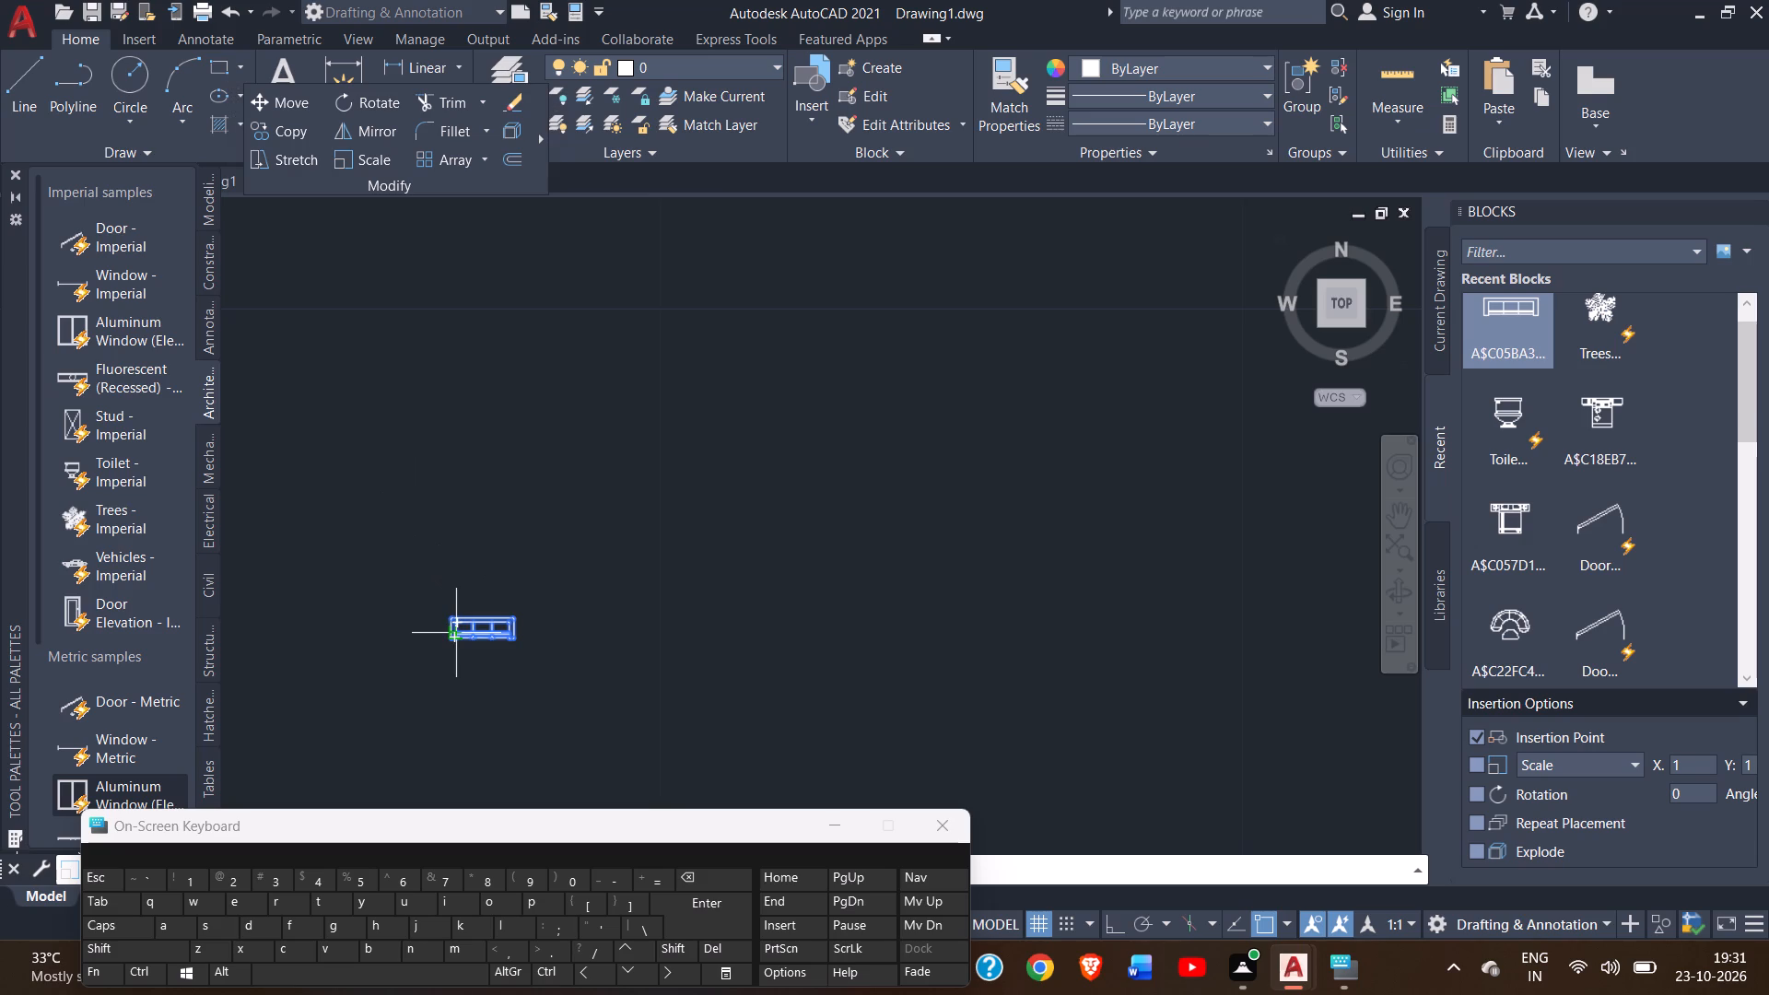
{"action": "left_click_drag", "start_coordinate": [459, 634], "coordinate": [820, 451]}
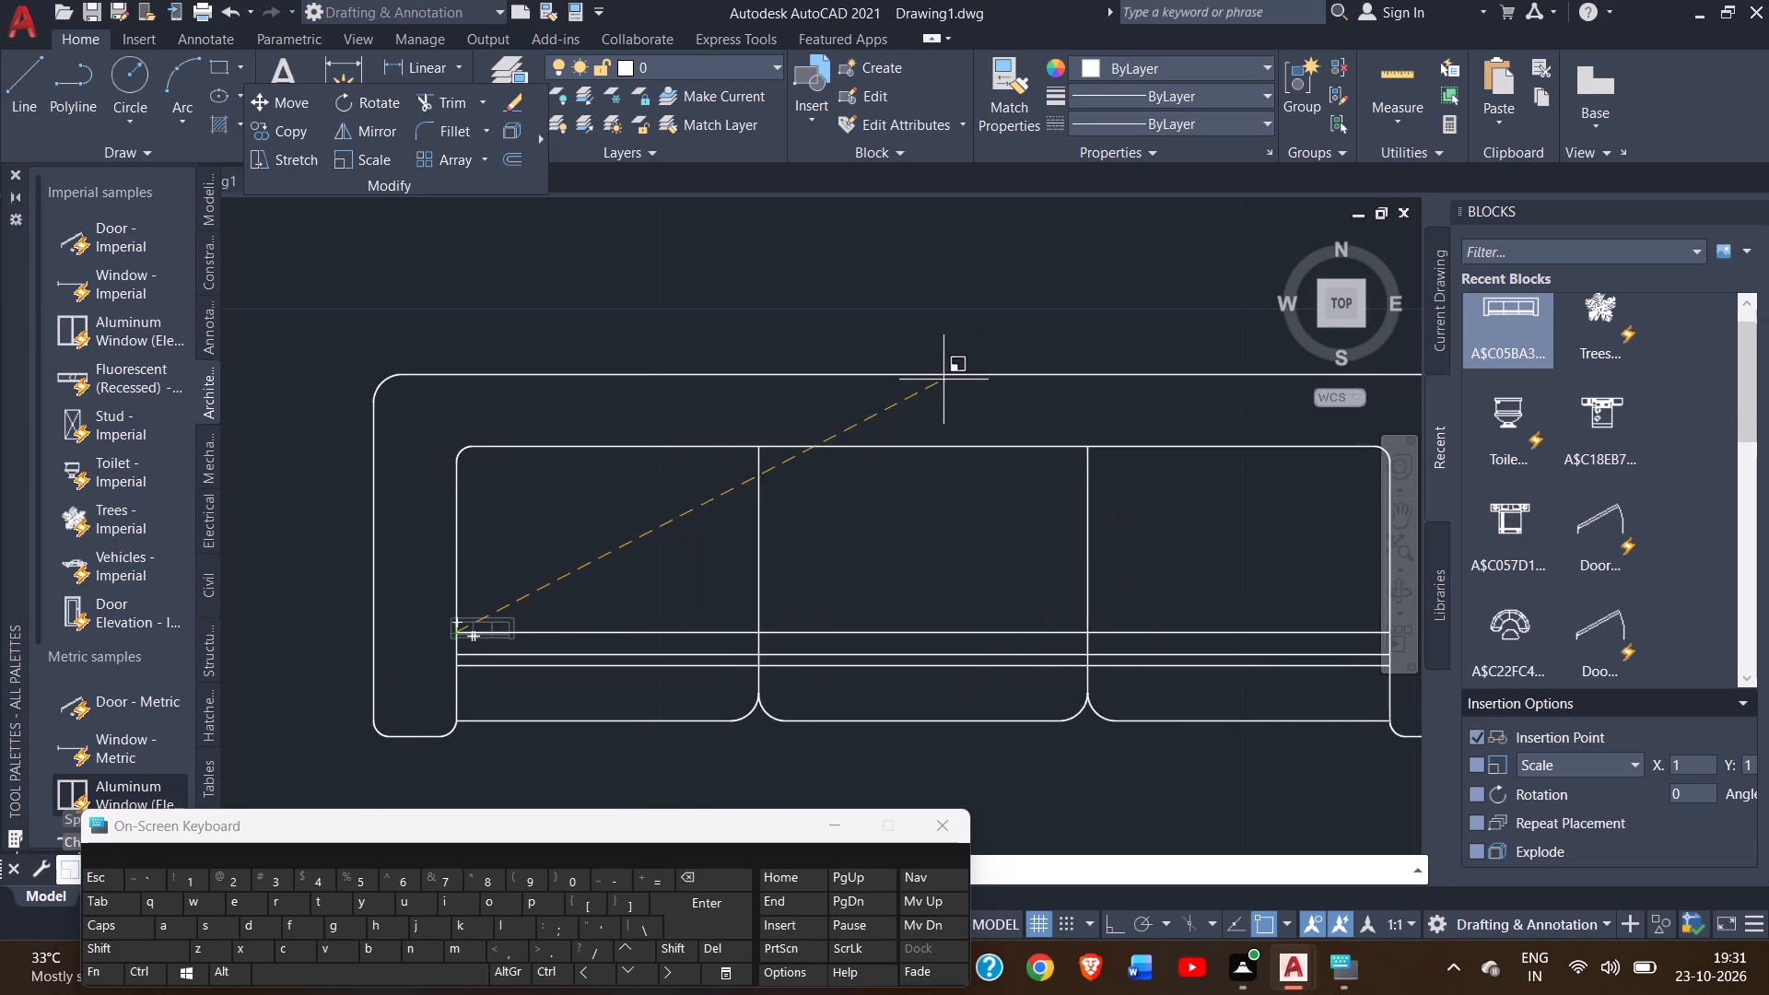
{"action": "left_click", "coordinate": [988, 365]}
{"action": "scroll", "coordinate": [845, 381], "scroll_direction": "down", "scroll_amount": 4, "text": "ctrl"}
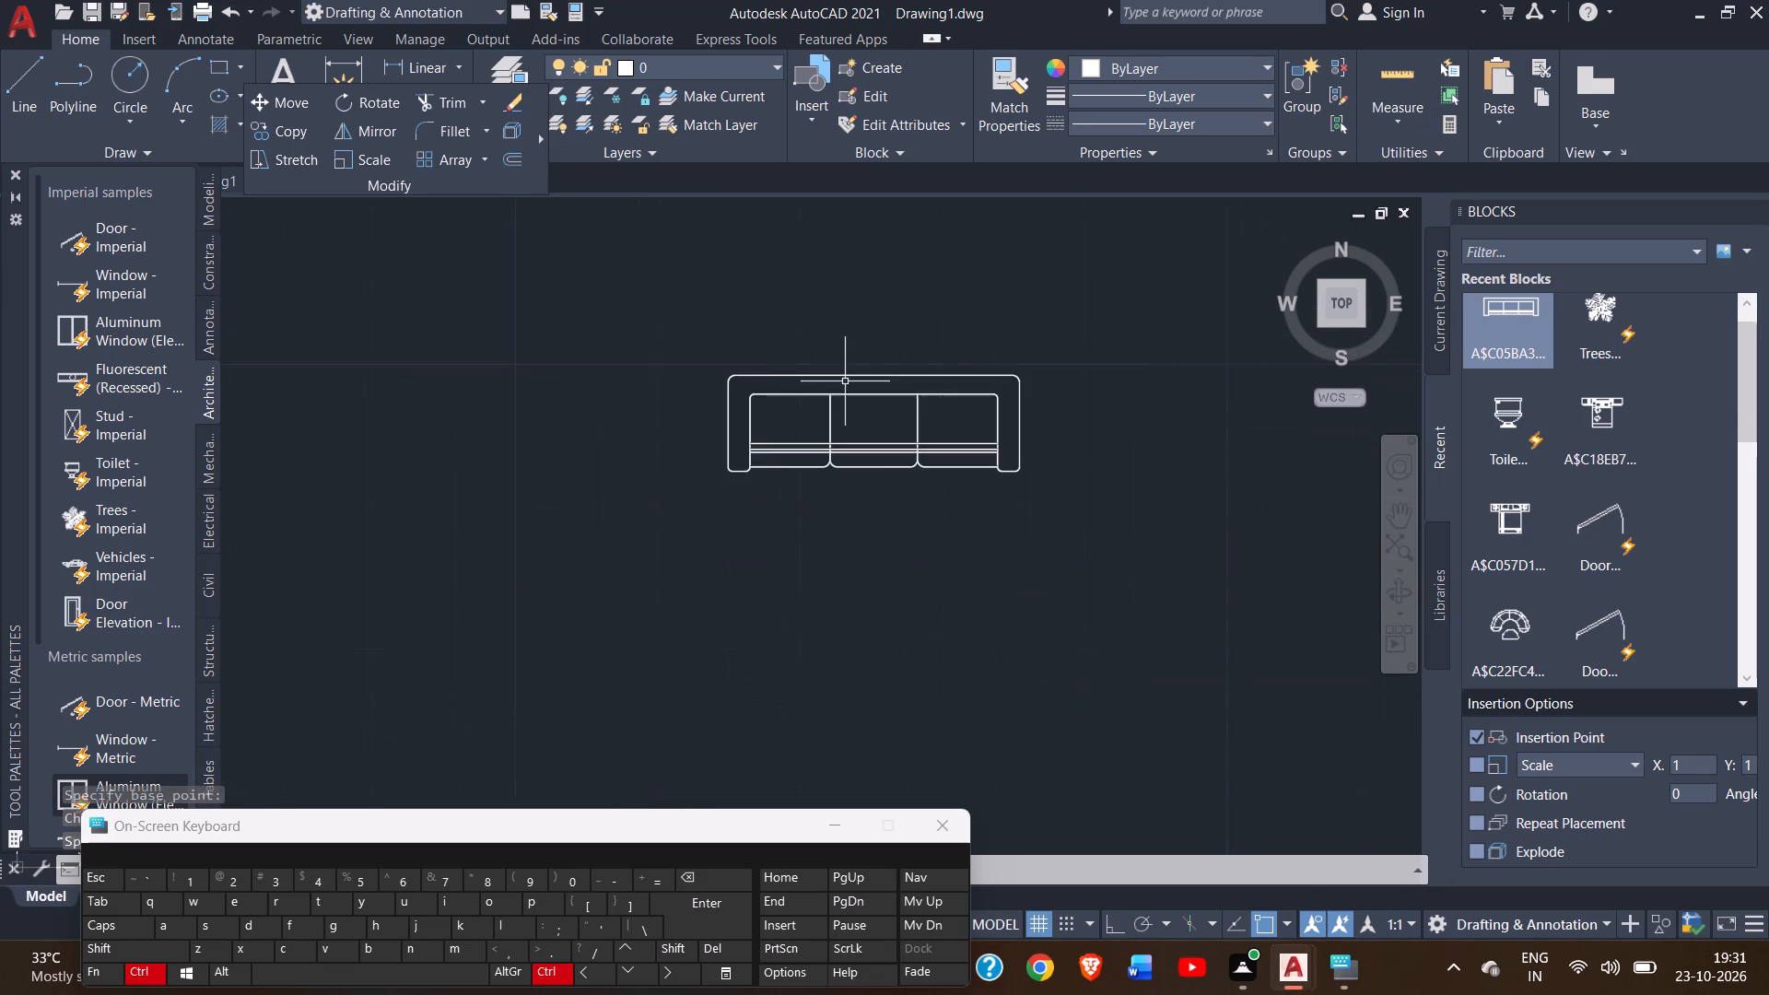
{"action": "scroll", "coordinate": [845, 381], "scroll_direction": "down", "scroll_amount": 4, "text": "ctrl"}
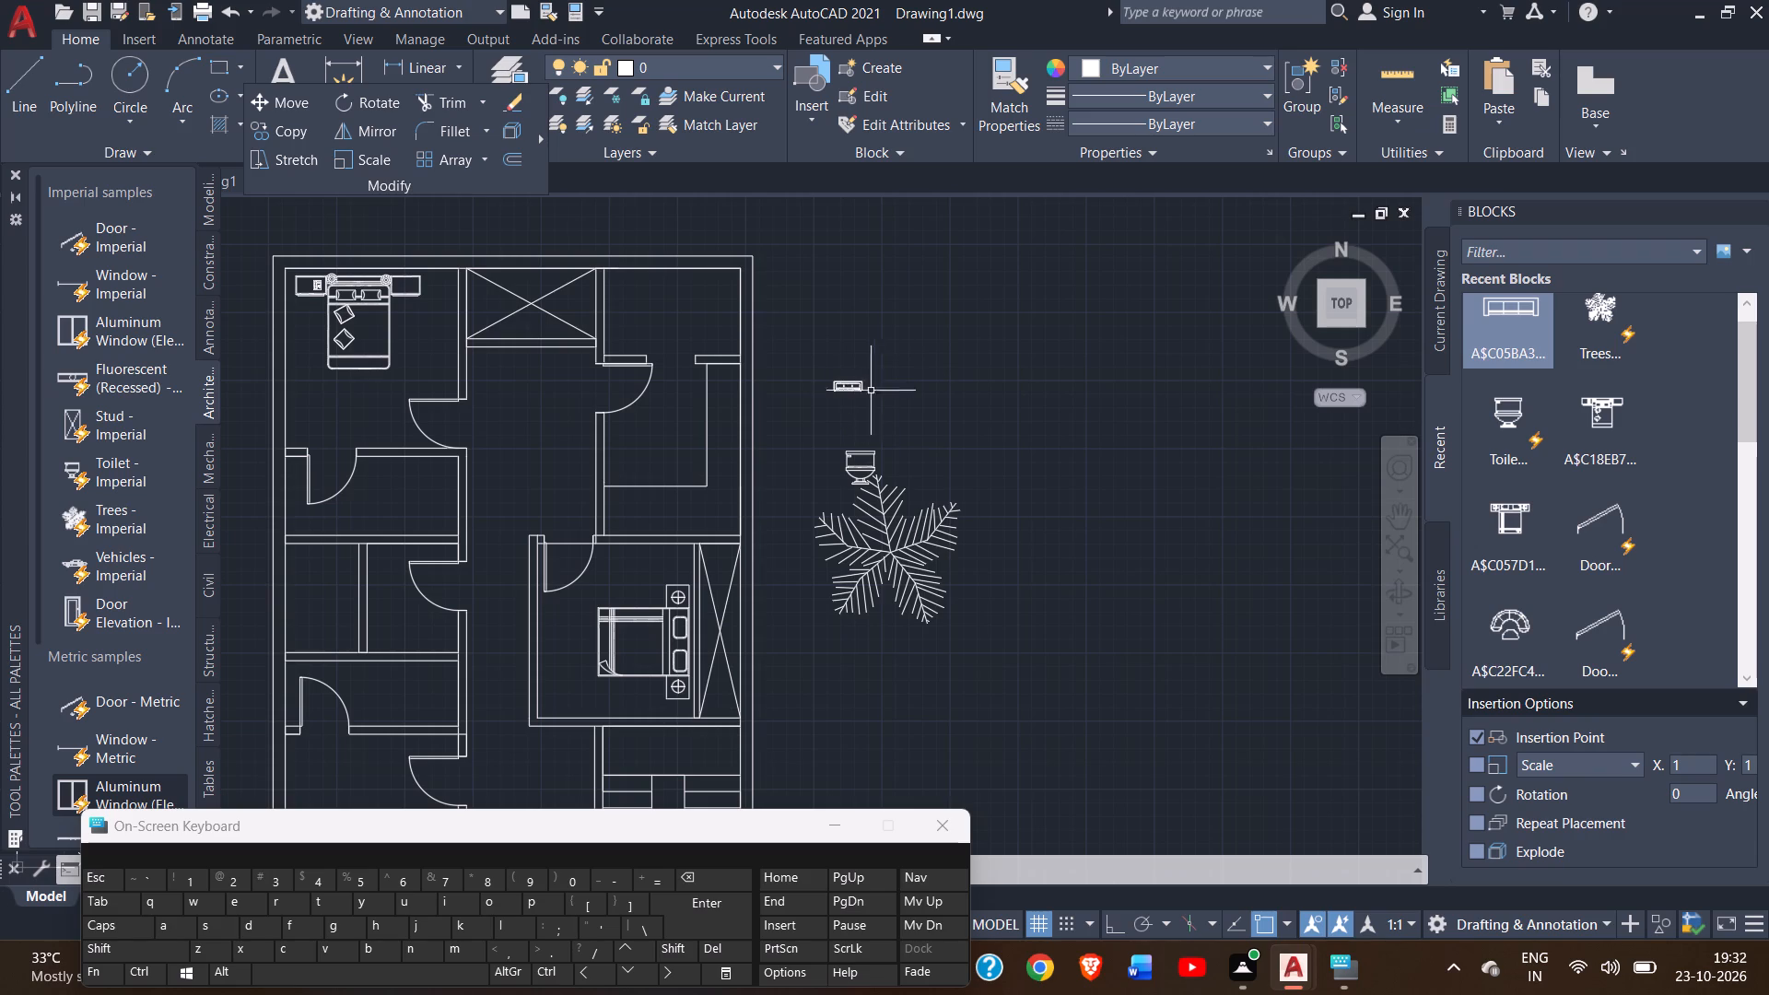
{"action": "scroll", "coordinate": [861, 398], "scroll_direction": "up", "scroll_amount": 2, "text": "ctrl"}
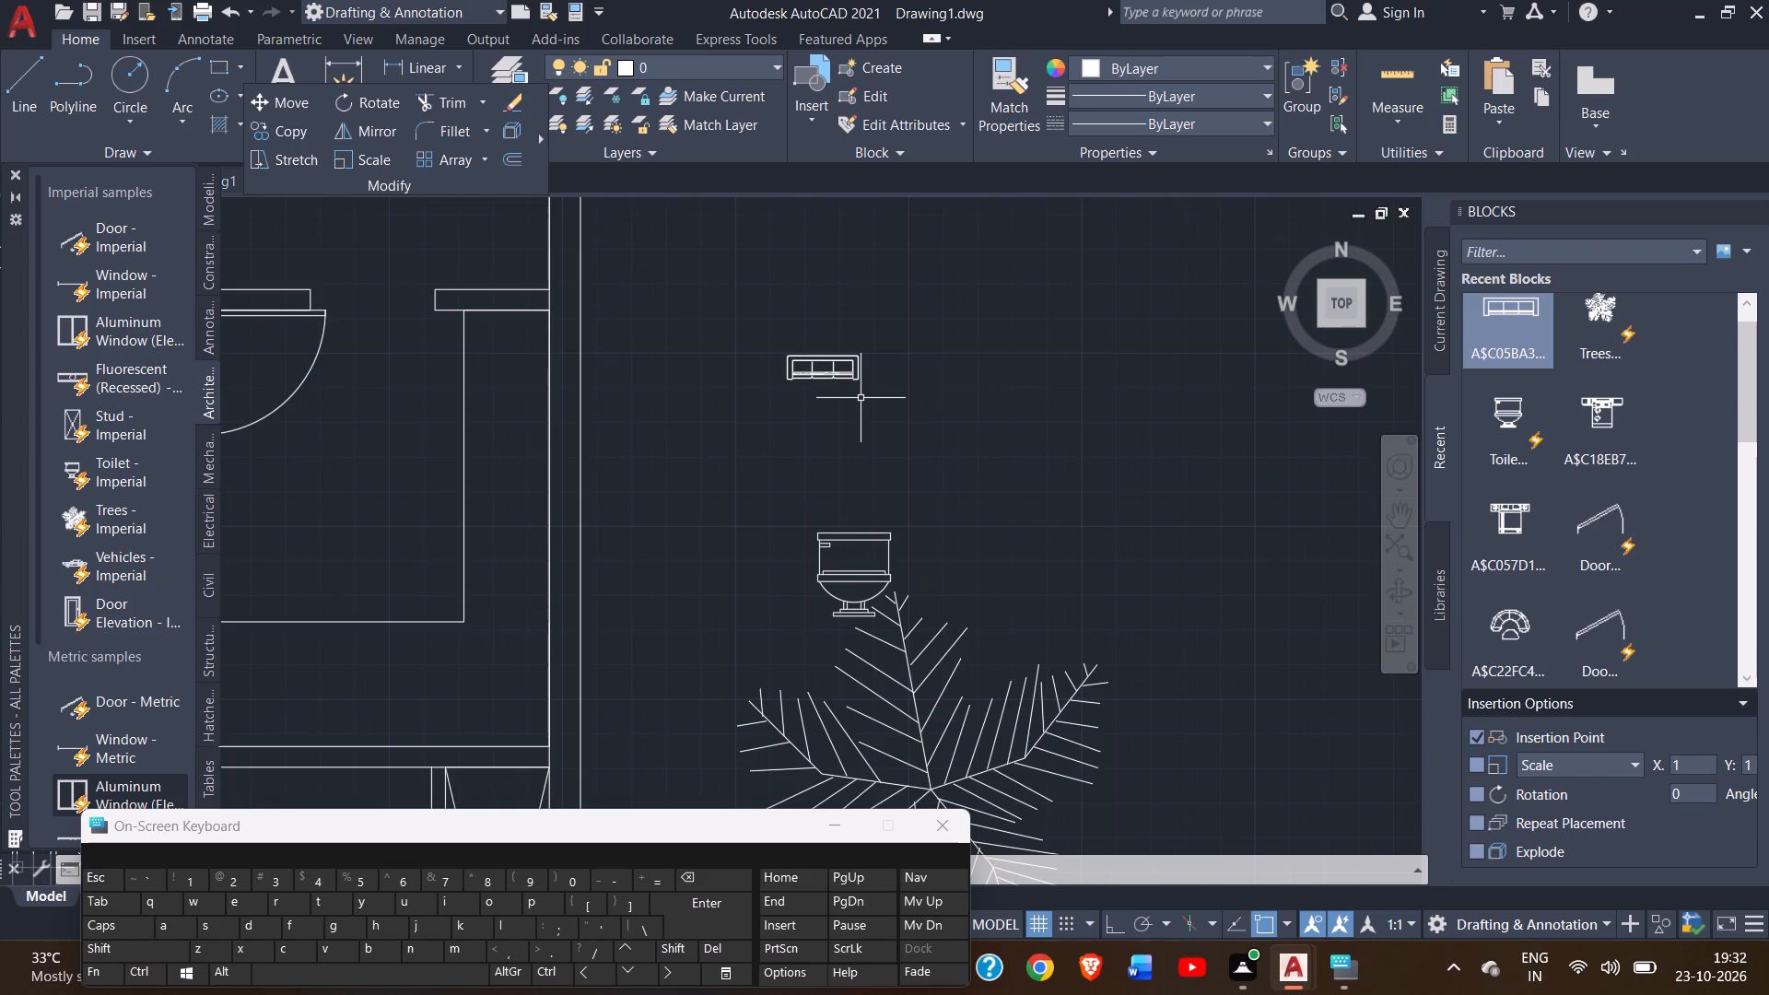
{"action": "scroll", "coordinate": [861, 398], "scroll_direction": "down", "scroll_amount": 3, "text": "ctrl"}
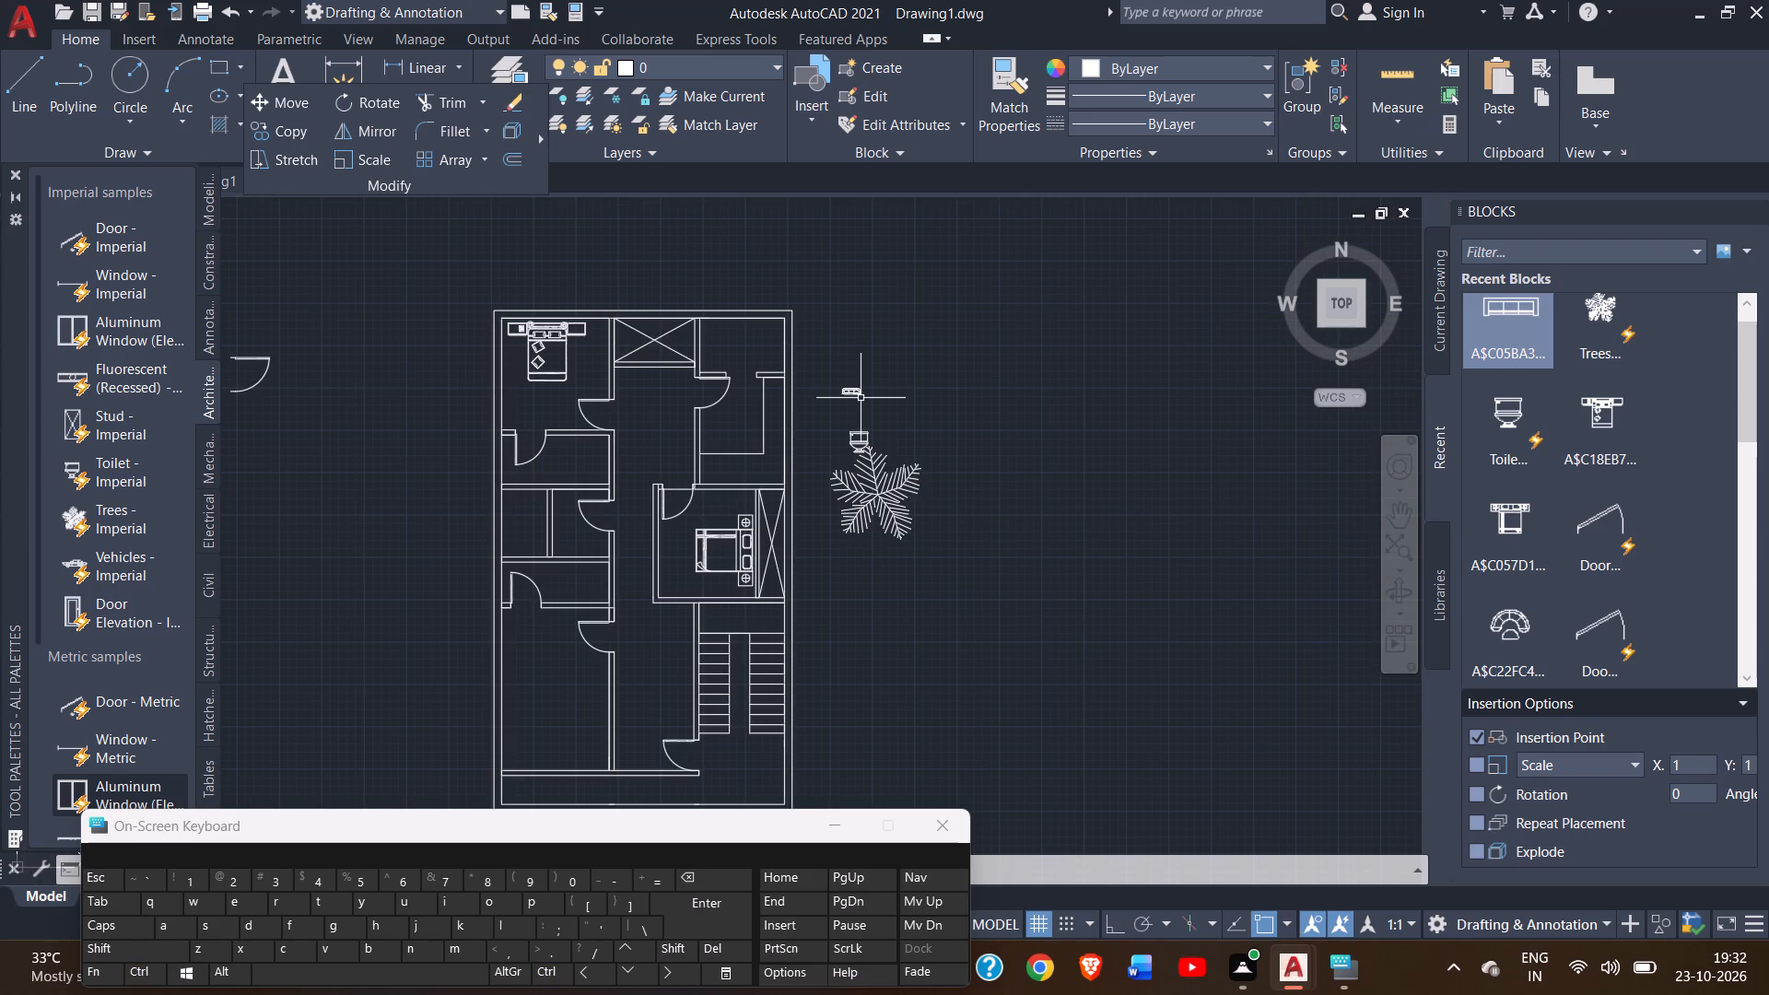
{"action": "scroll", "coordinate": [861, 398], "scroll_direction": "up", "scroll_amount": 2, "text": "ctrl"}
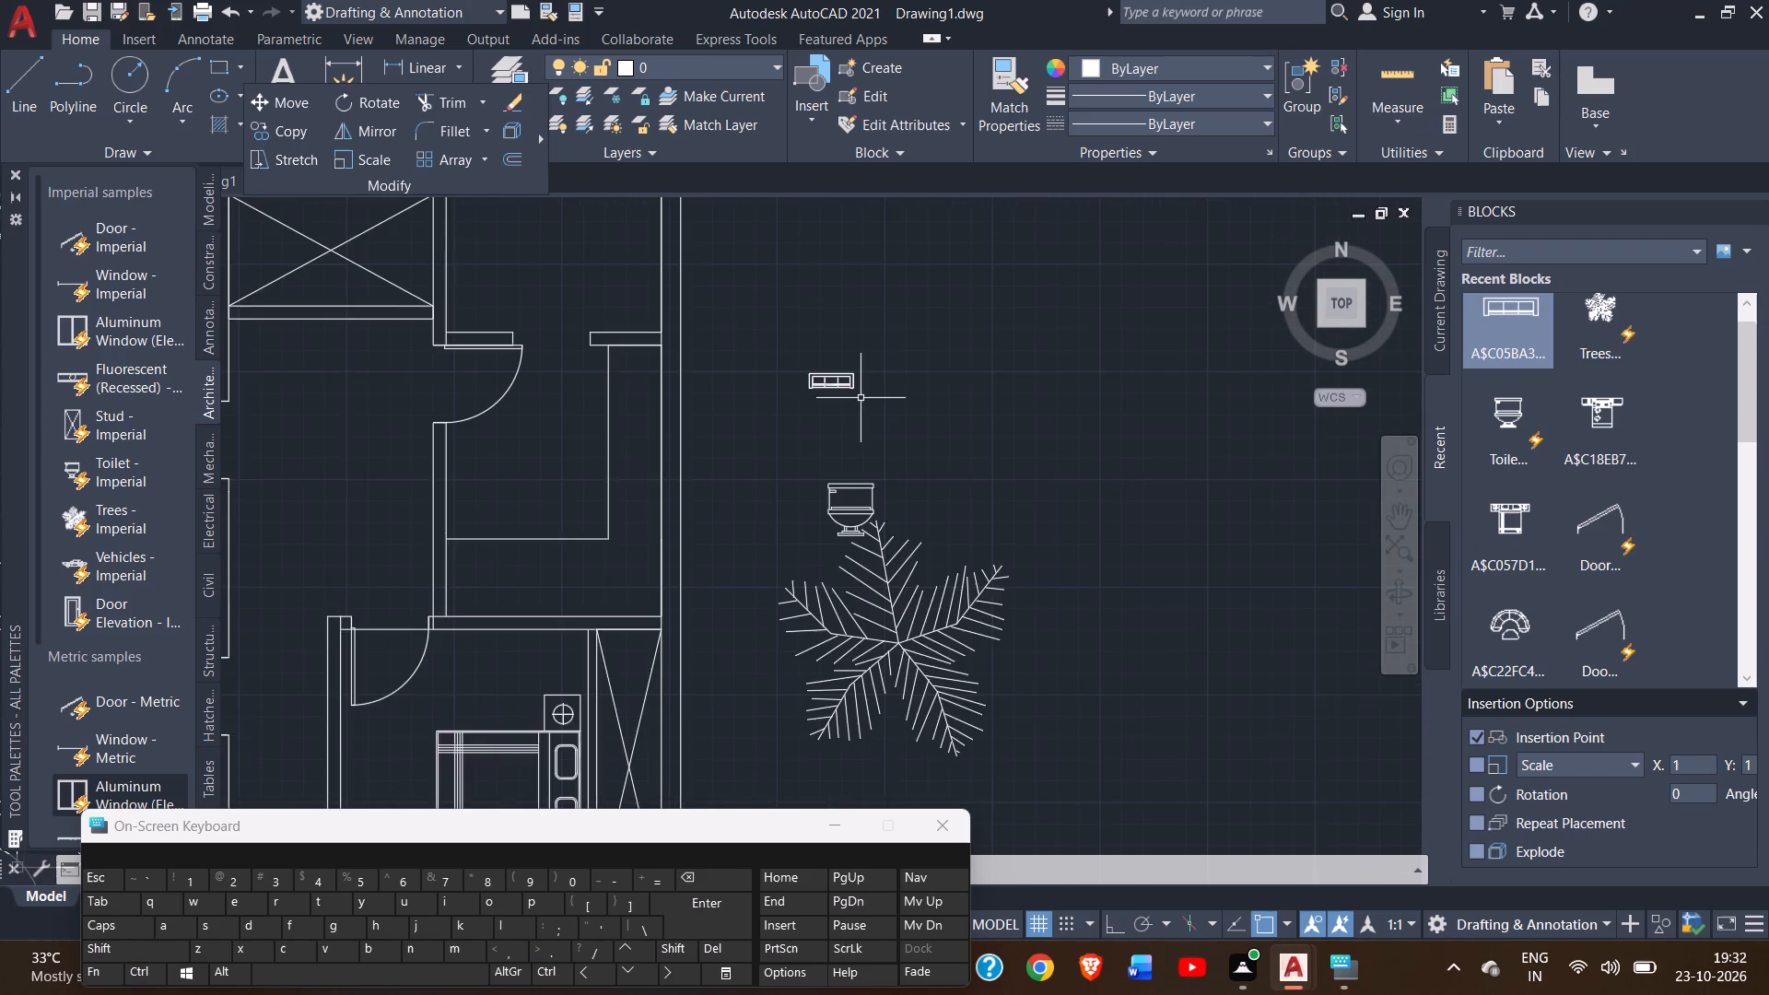
Scale the three-seat sofa up freehand to about two and a half times its size from its lower-left corner.
{"action": "scroll", "coordinate": [861, 398], "scroll_direction": "up", "scroll_amount": 2, "text": "ctrl"}
{"action": "left_click", "coordinate": [801, 339]}
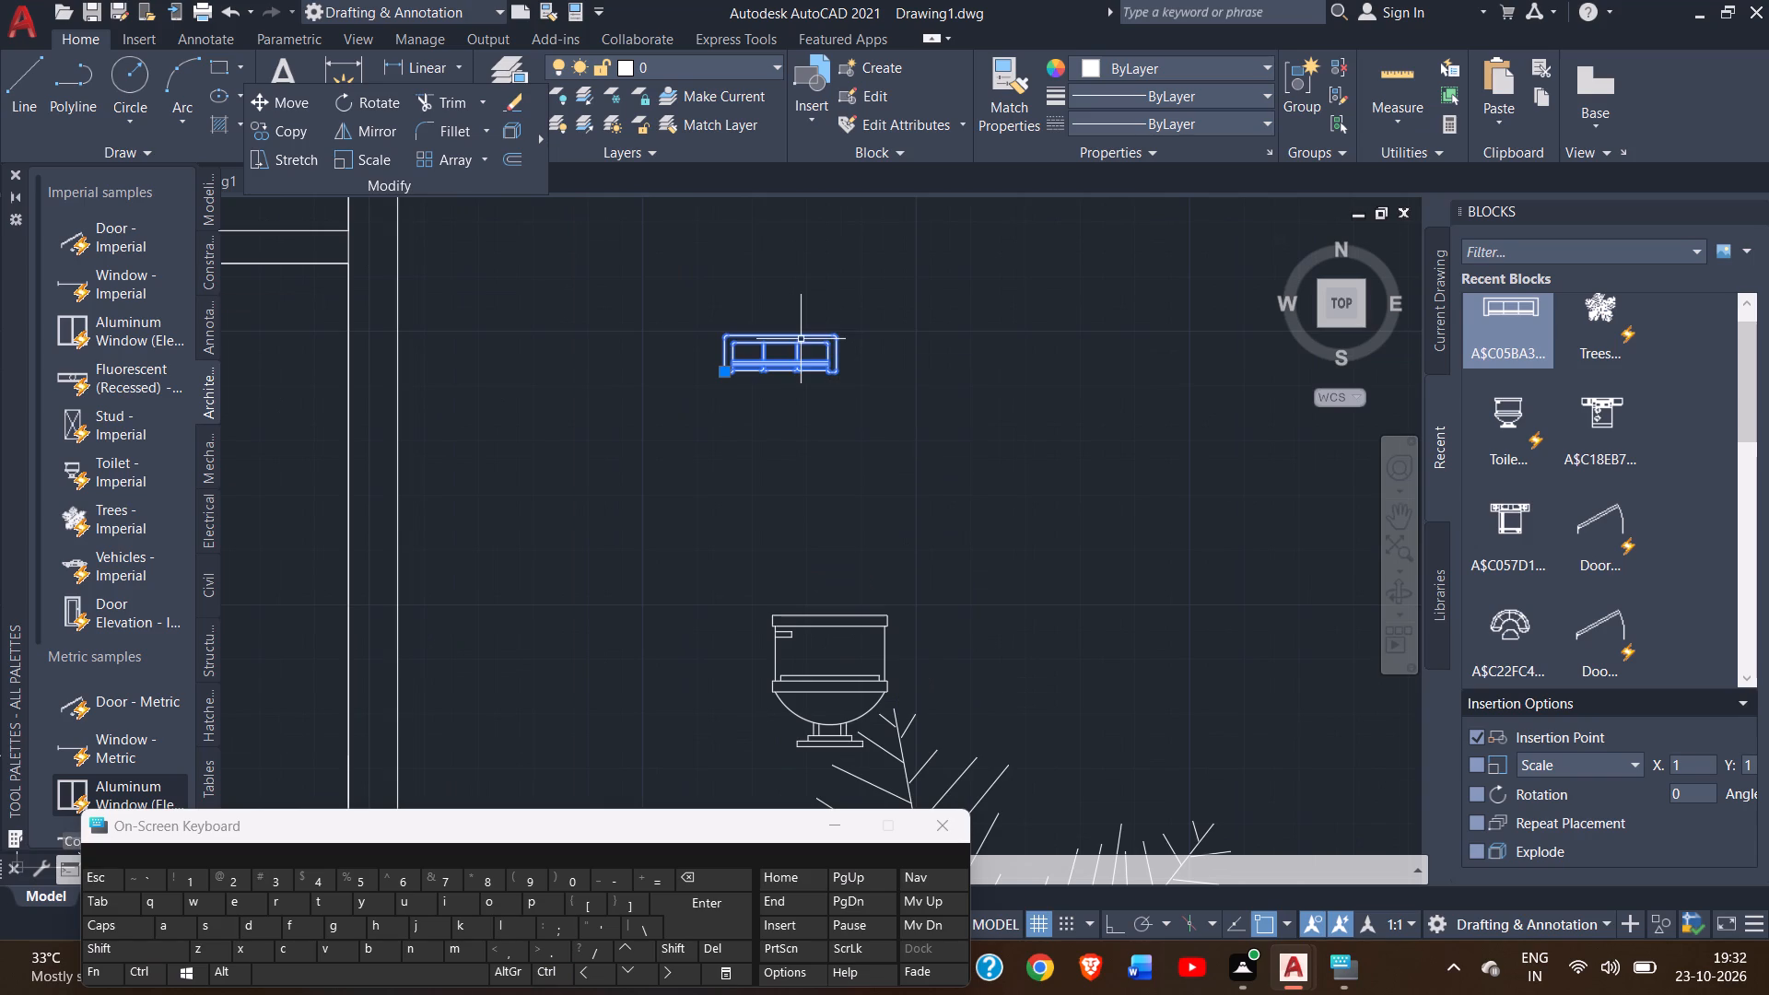
{"action": "left_click", "coordinate": [345, 159]}
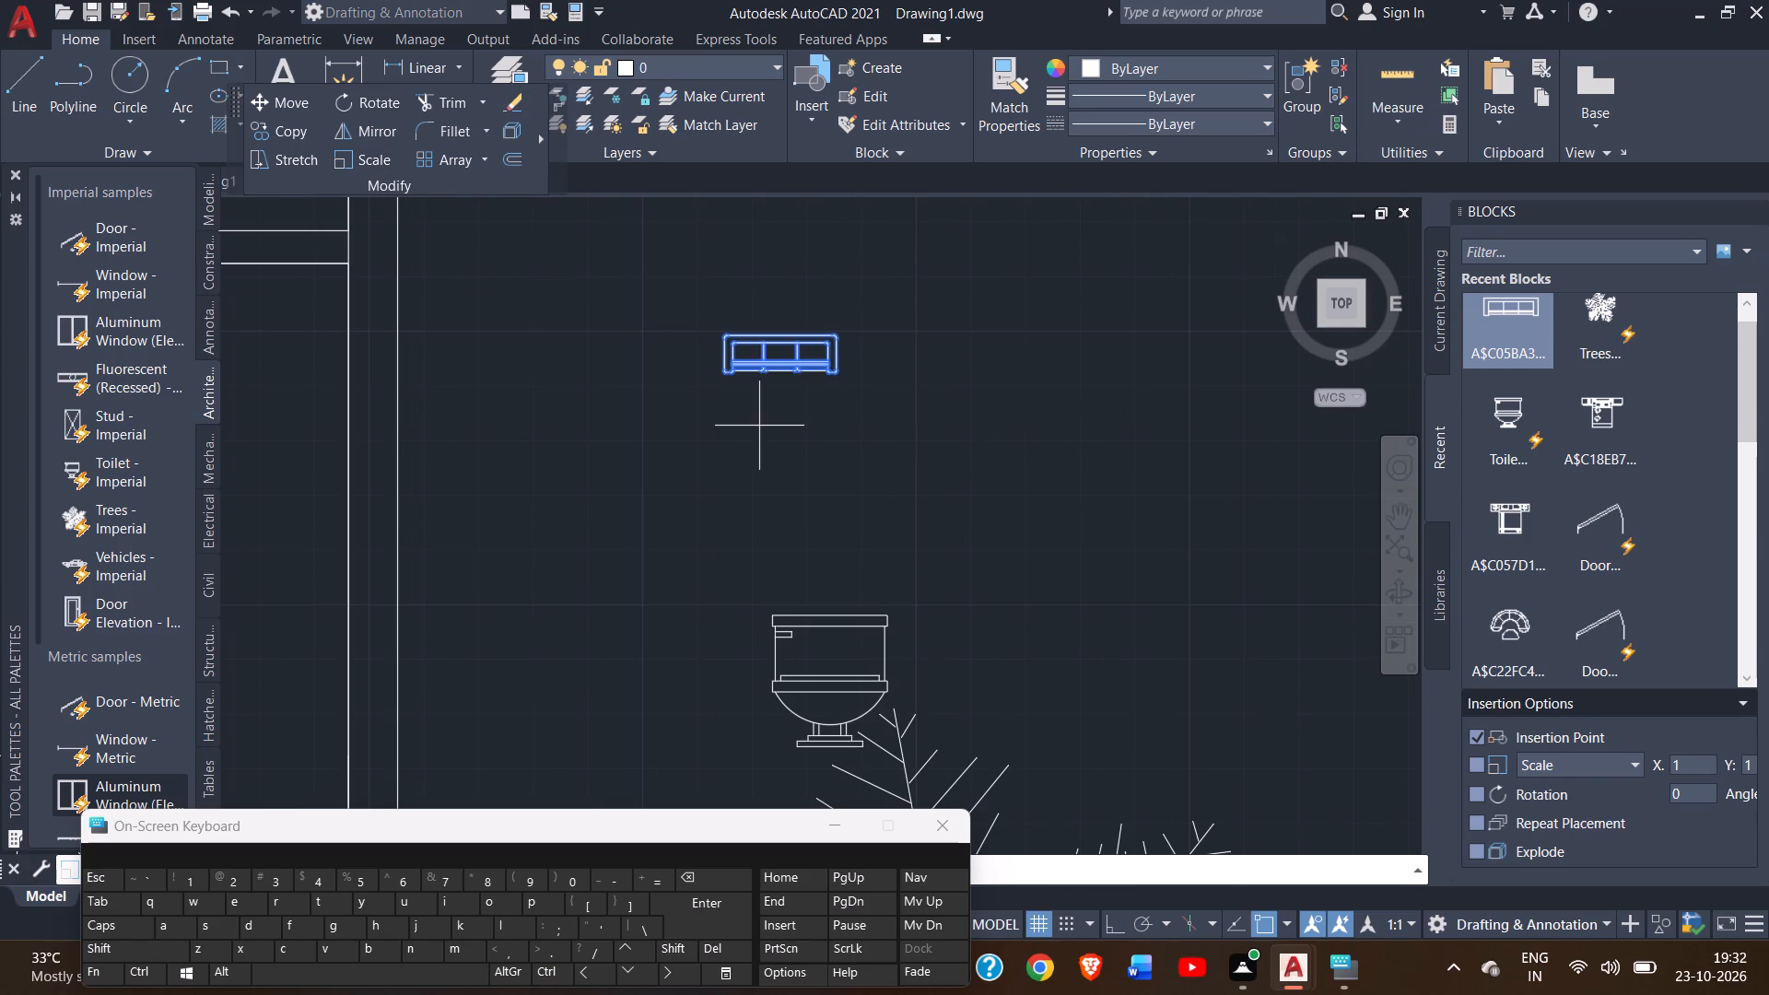
{"action": "left_click_drag", "start_coordinate": [724, 369], "coordinate": [862, 338]}
{"action": "left_click", "coordinate": [862, 338]}
{"action": "scroll", "coordinate": [683, 379], "scroll_direction": "down", "scroll_amount": 2, "text": "ctrl"}
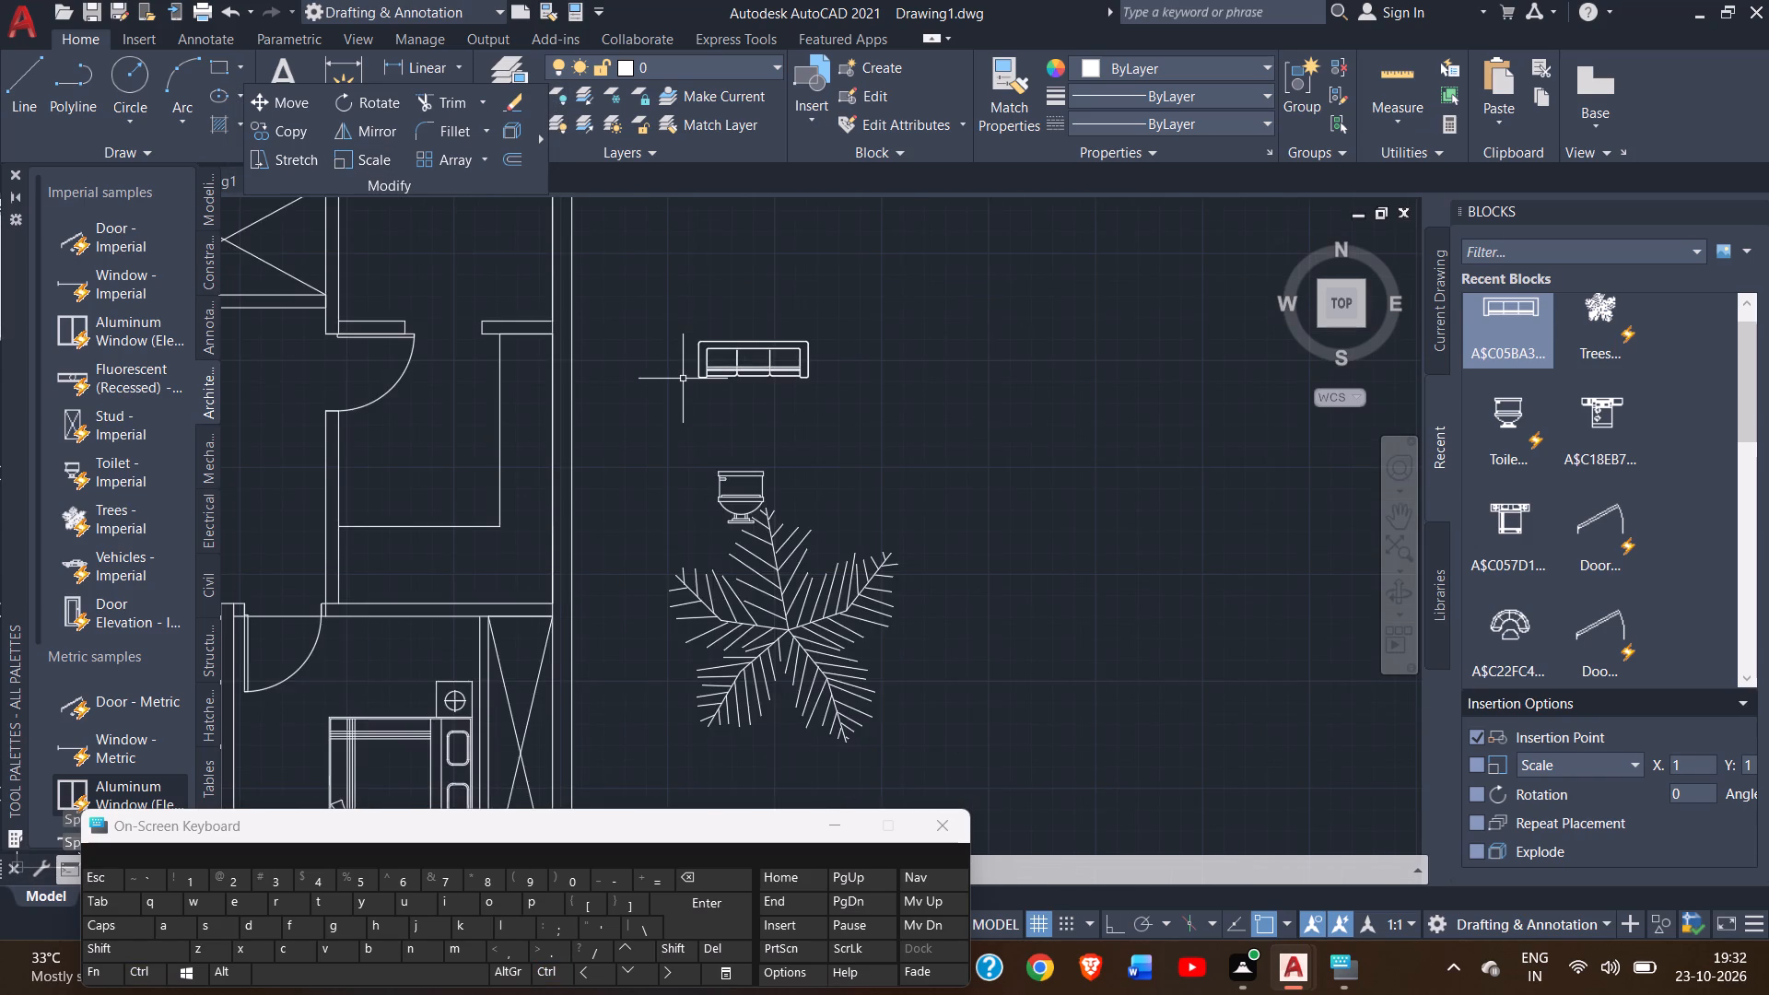
{"action": "scroll", "coordinate": [683, 379], "scroll_direction": "down", "scroll_amount": 2, "text": "ctrl"}
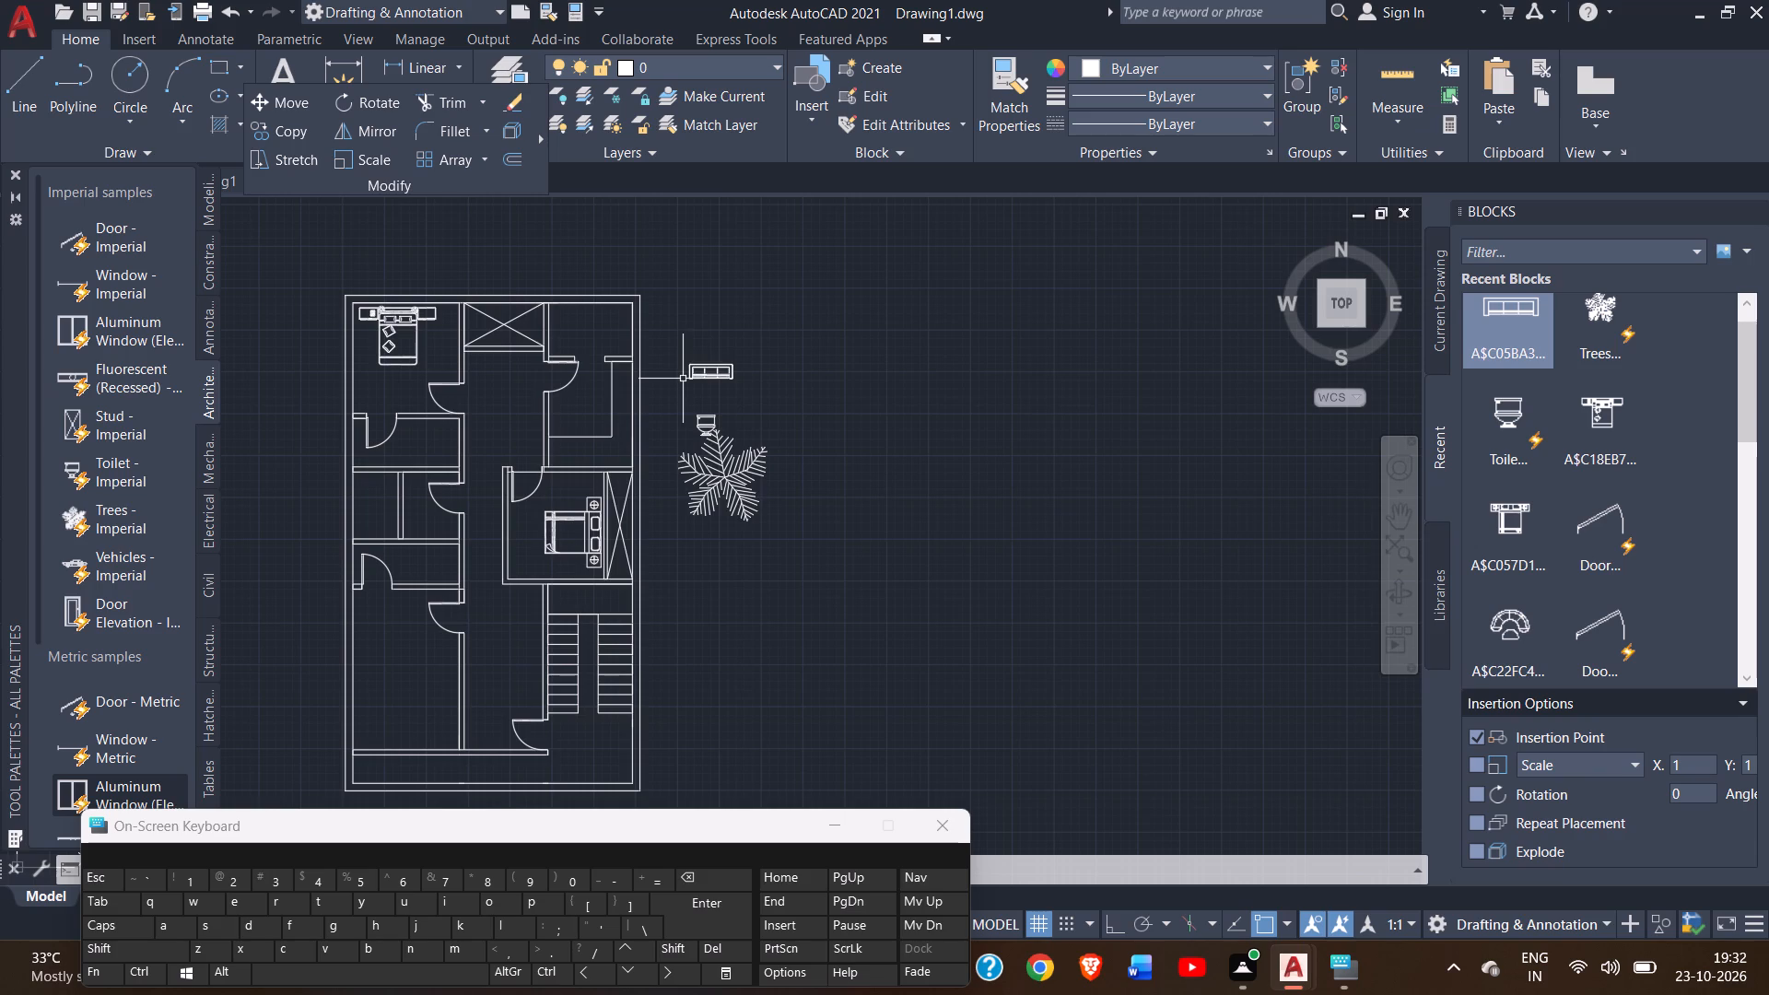
Rotate the enlarged three-seat sofa 90° counterclockwise about its lower-left corner so it stands upright.
{"action": "scroll", "coordinate": [702, 356], "scroll_direction": "up", "scroll_amount": 3, "text": "ctrl"}
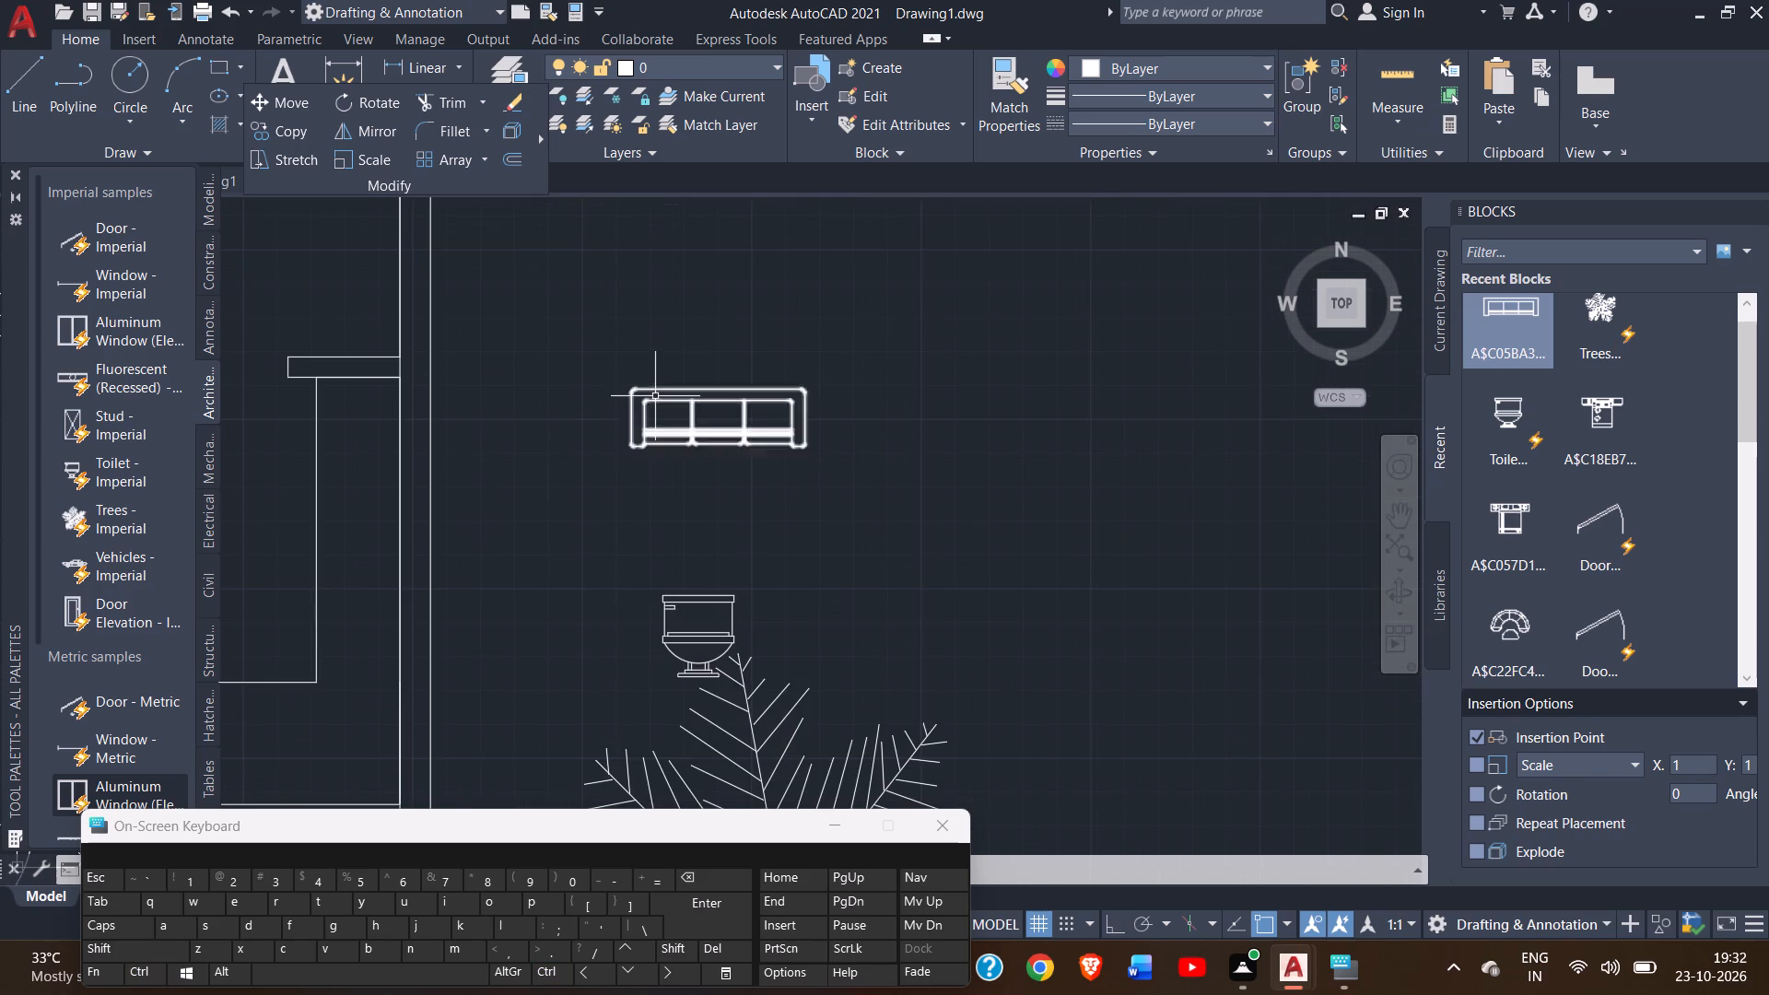
{"action": "left_click", "coordinate": [655, 395]}
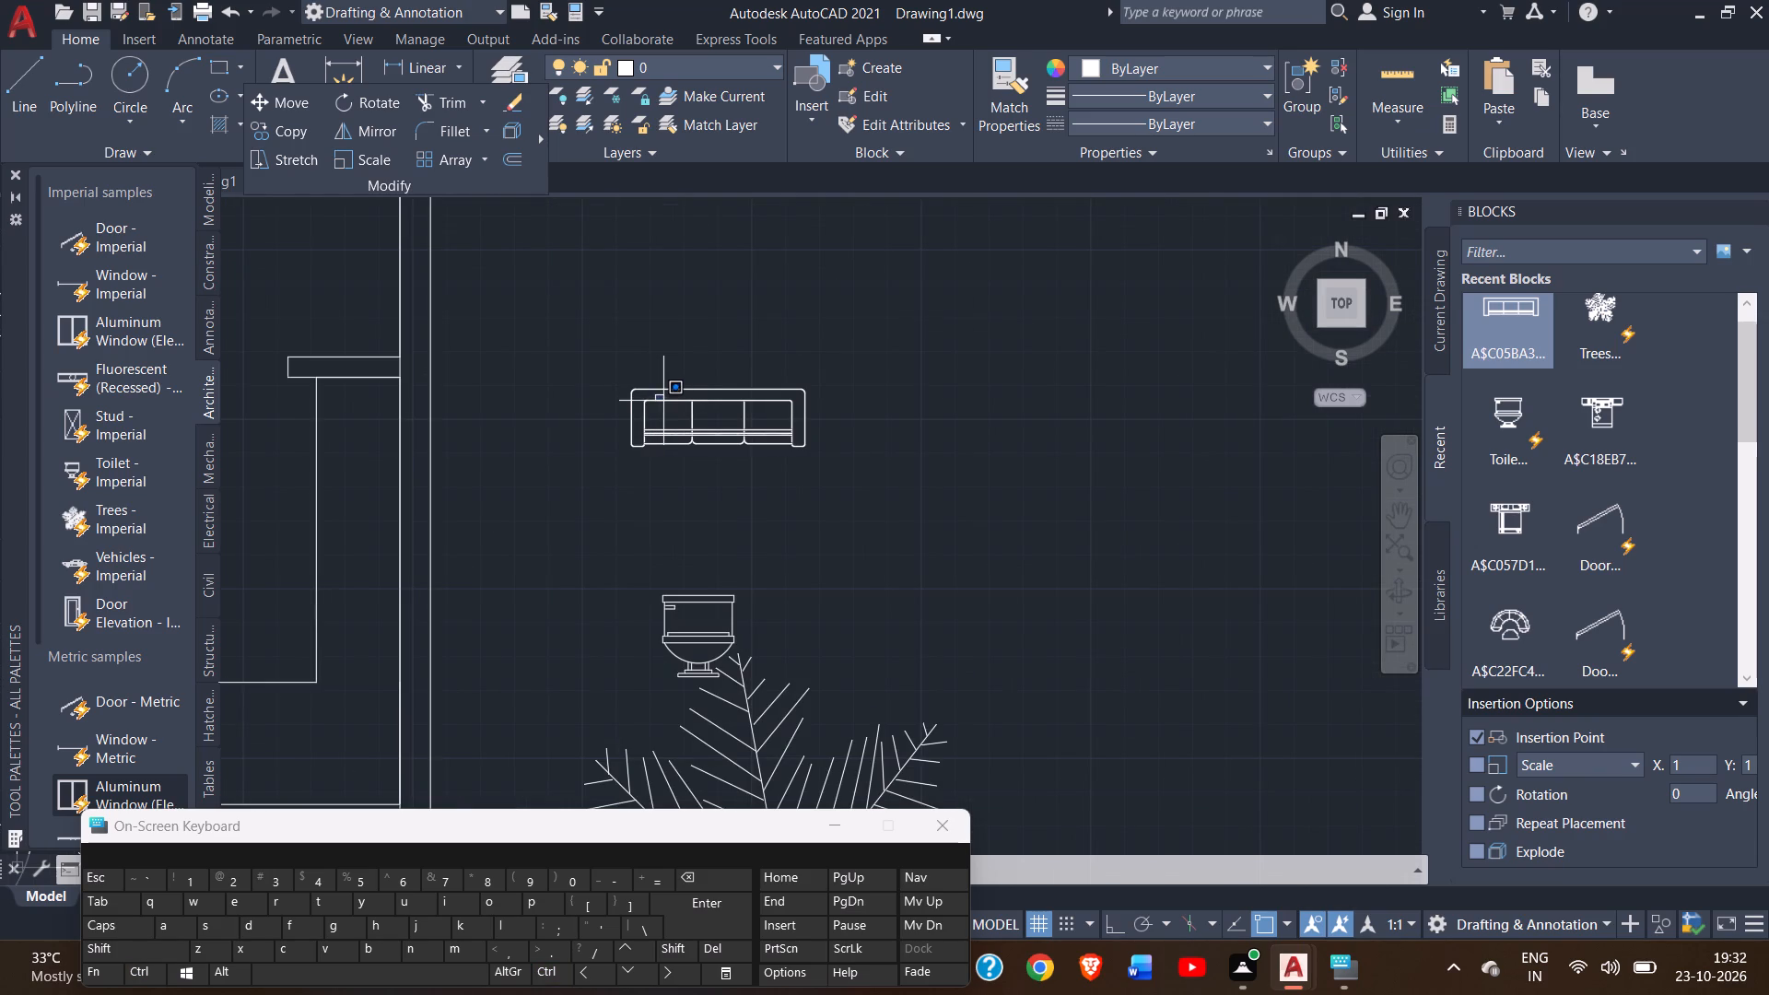
{"action": "left_click", "coordinate": [664, 401]}
{"action": "left_click", "coordinate": [692, 401]}
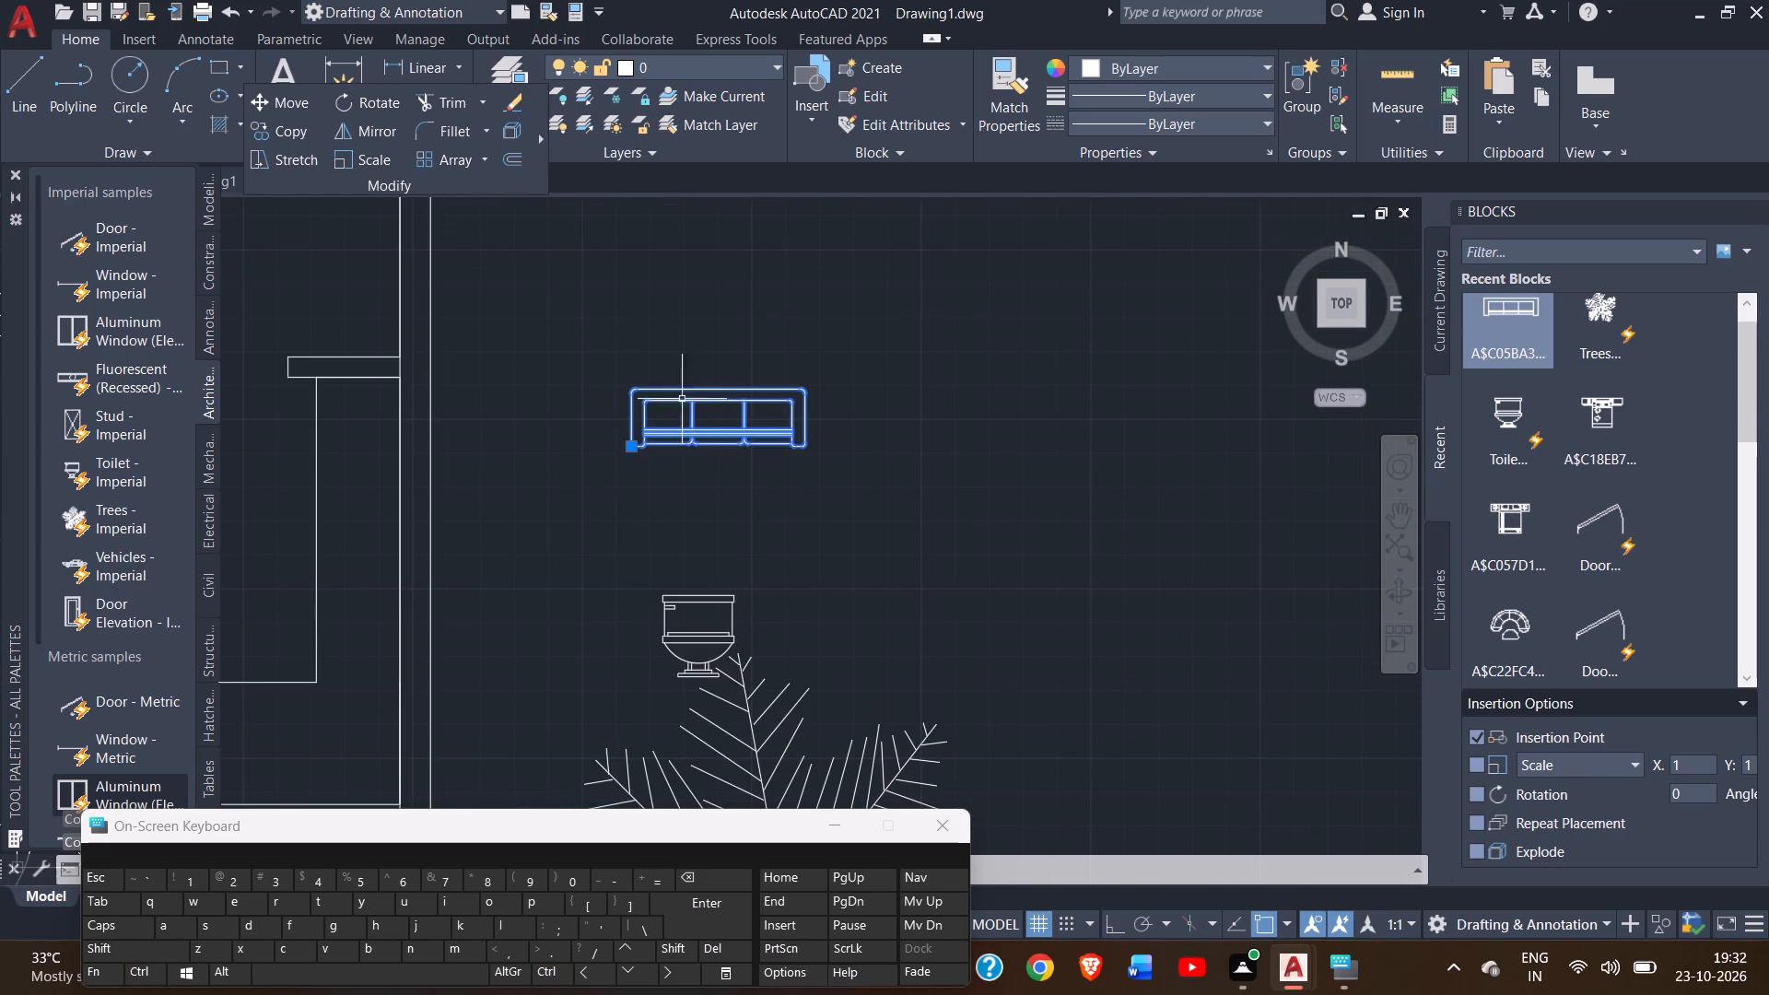
{"action": "left_click", "coordinate": [354, 113]}
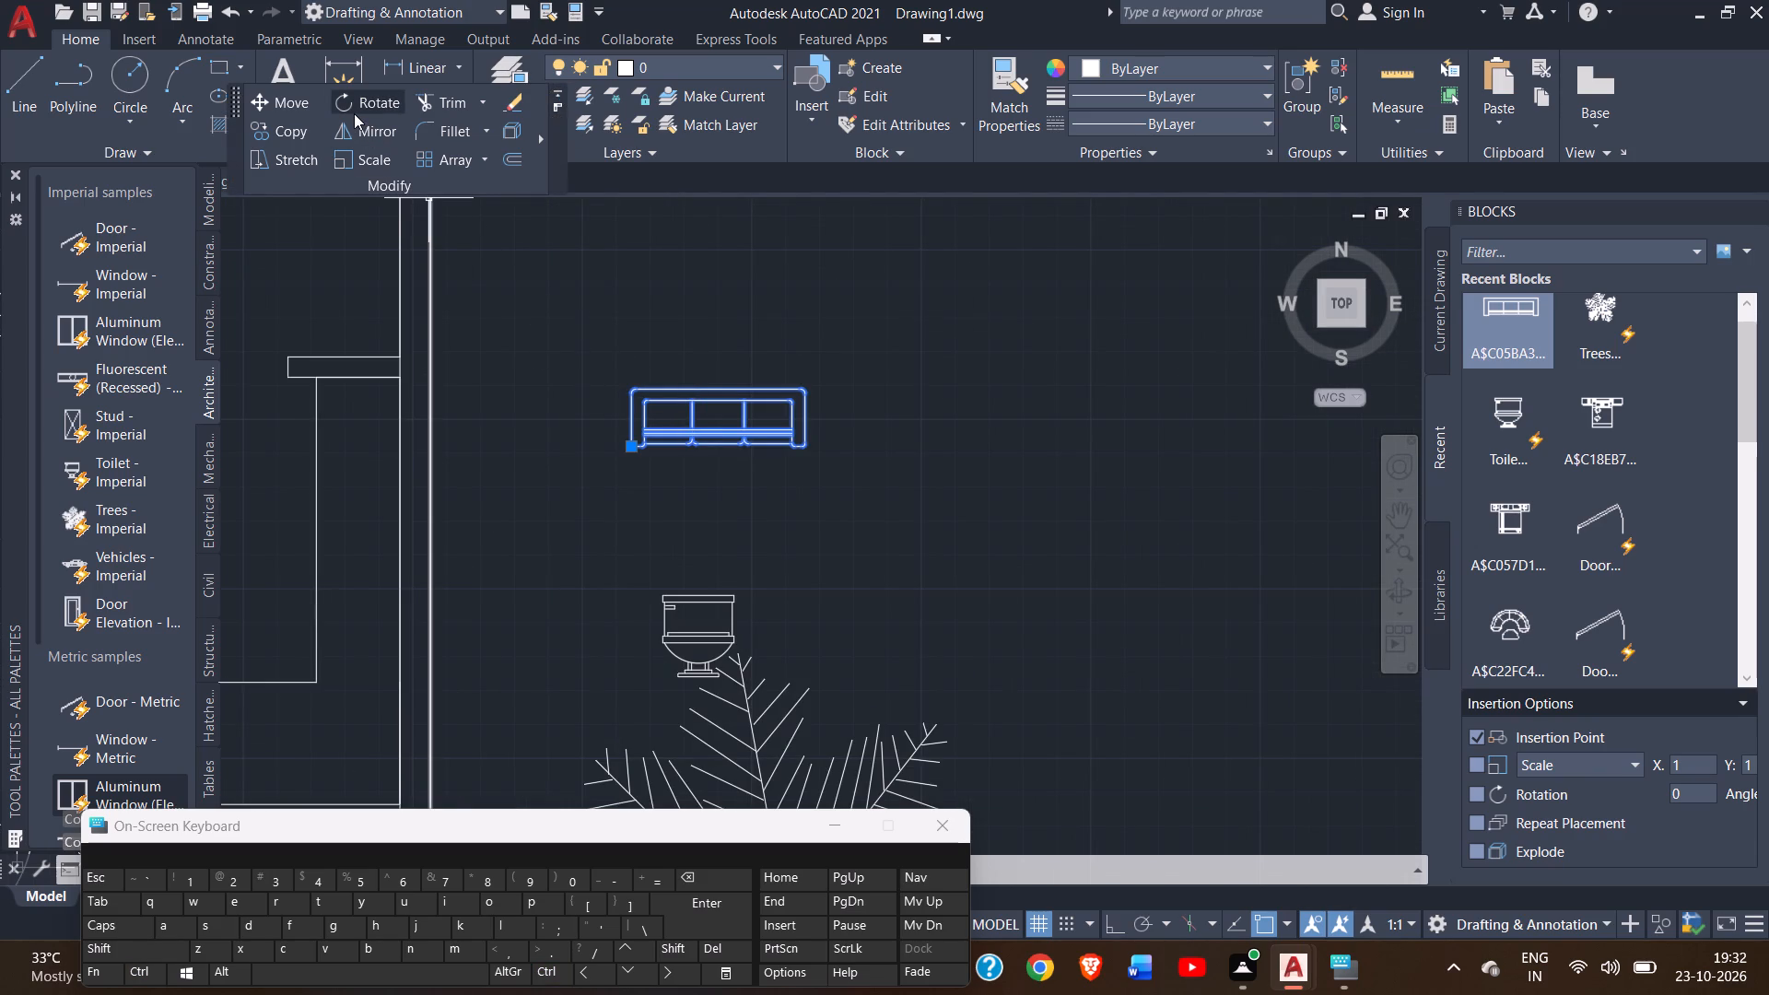
{"action": "left_click", "coordinate": [627, 441]}
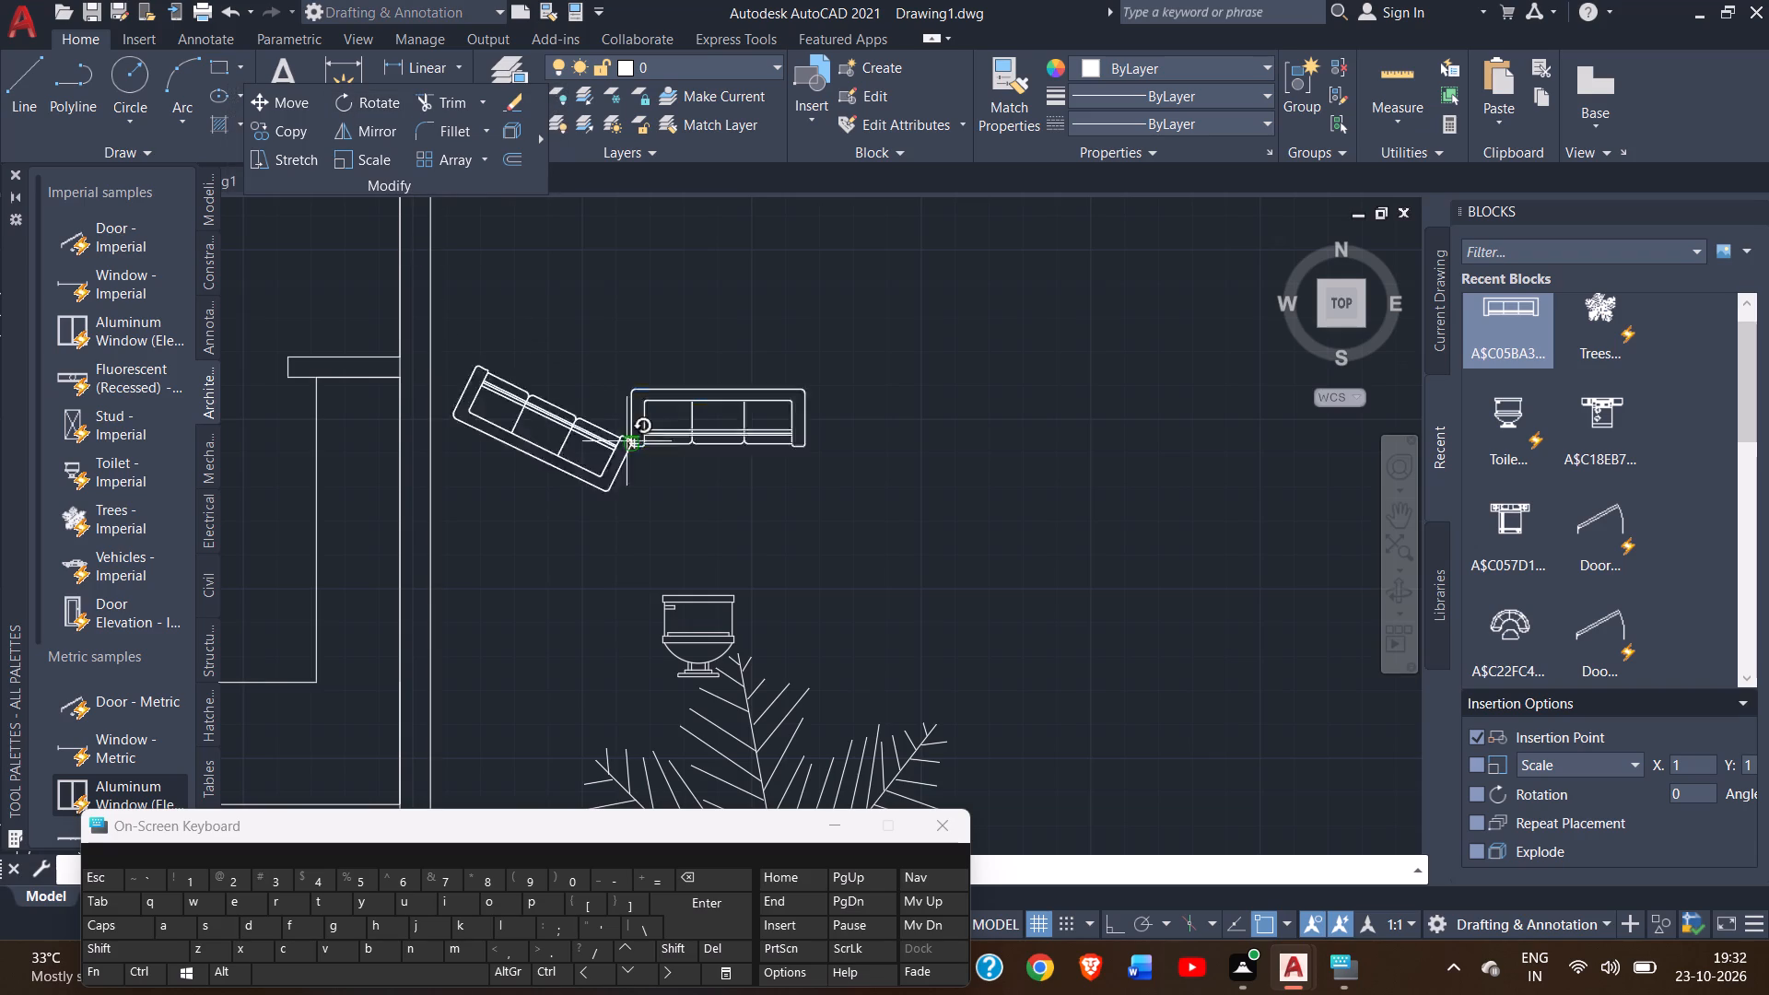
{"action": "left_click", "coordinate": [627, 441]}
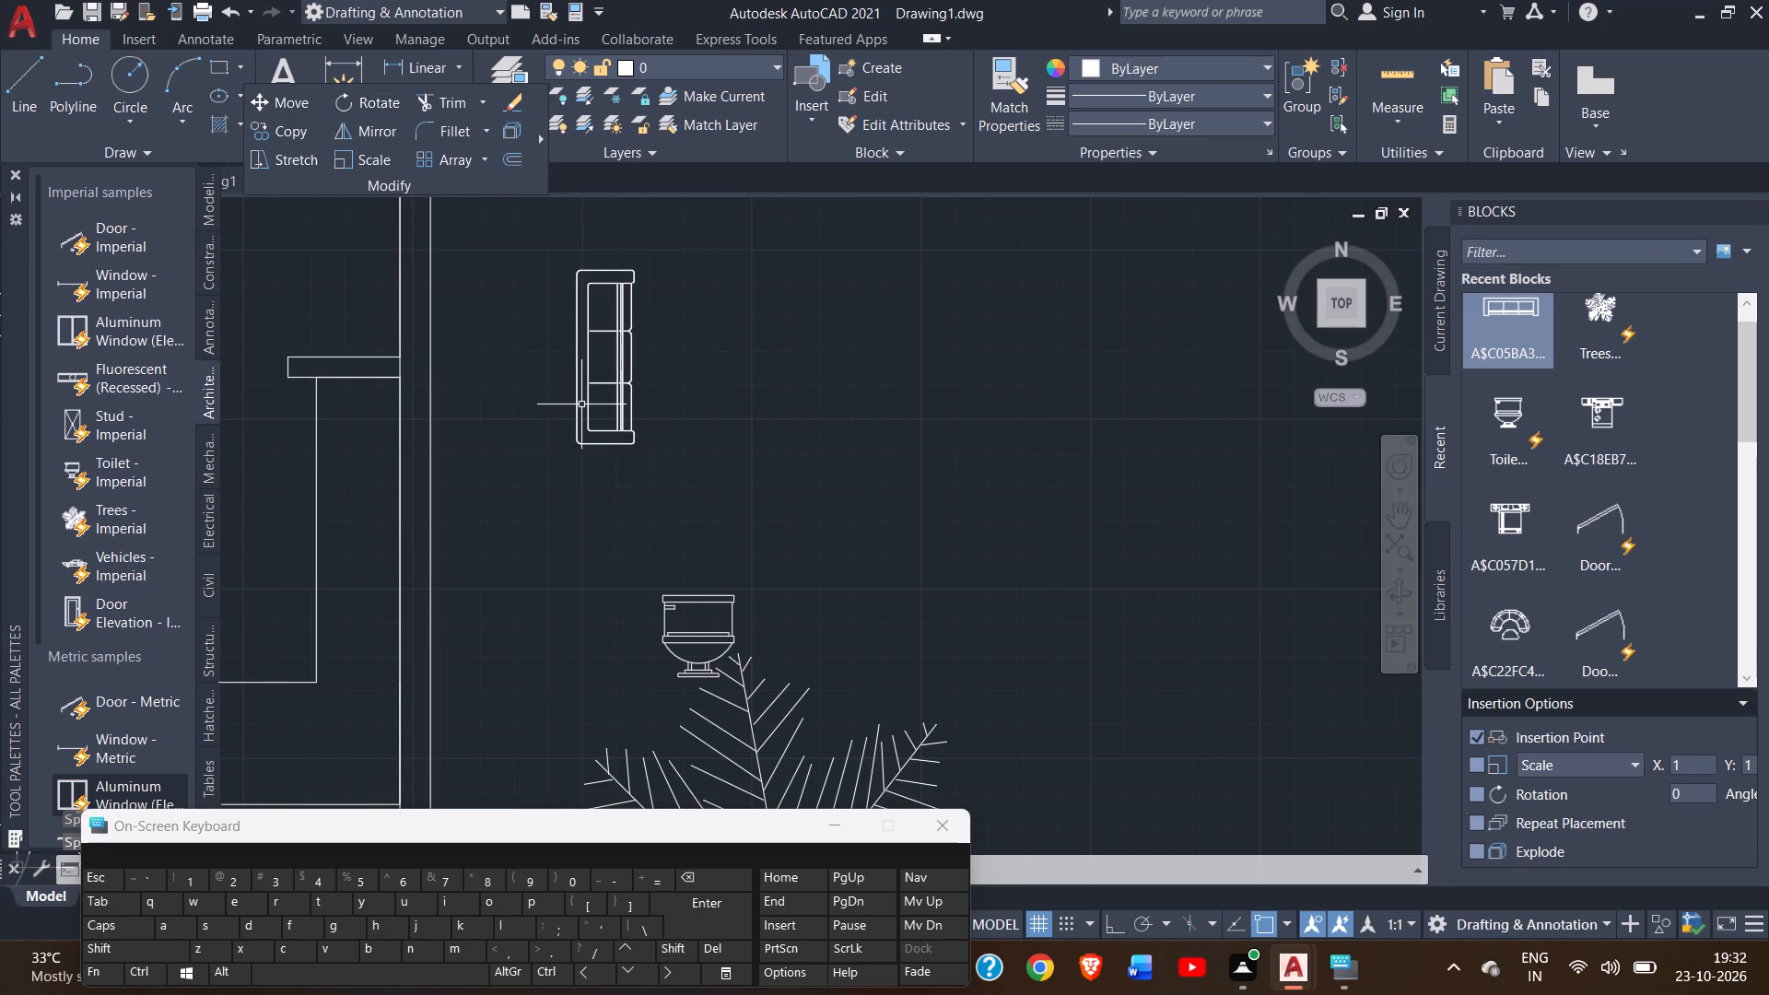
Rotate the upright sofa another 180° about its lower-right corner so its back faces east.
{"action": "left_click", "coordinate": [592, 374]}
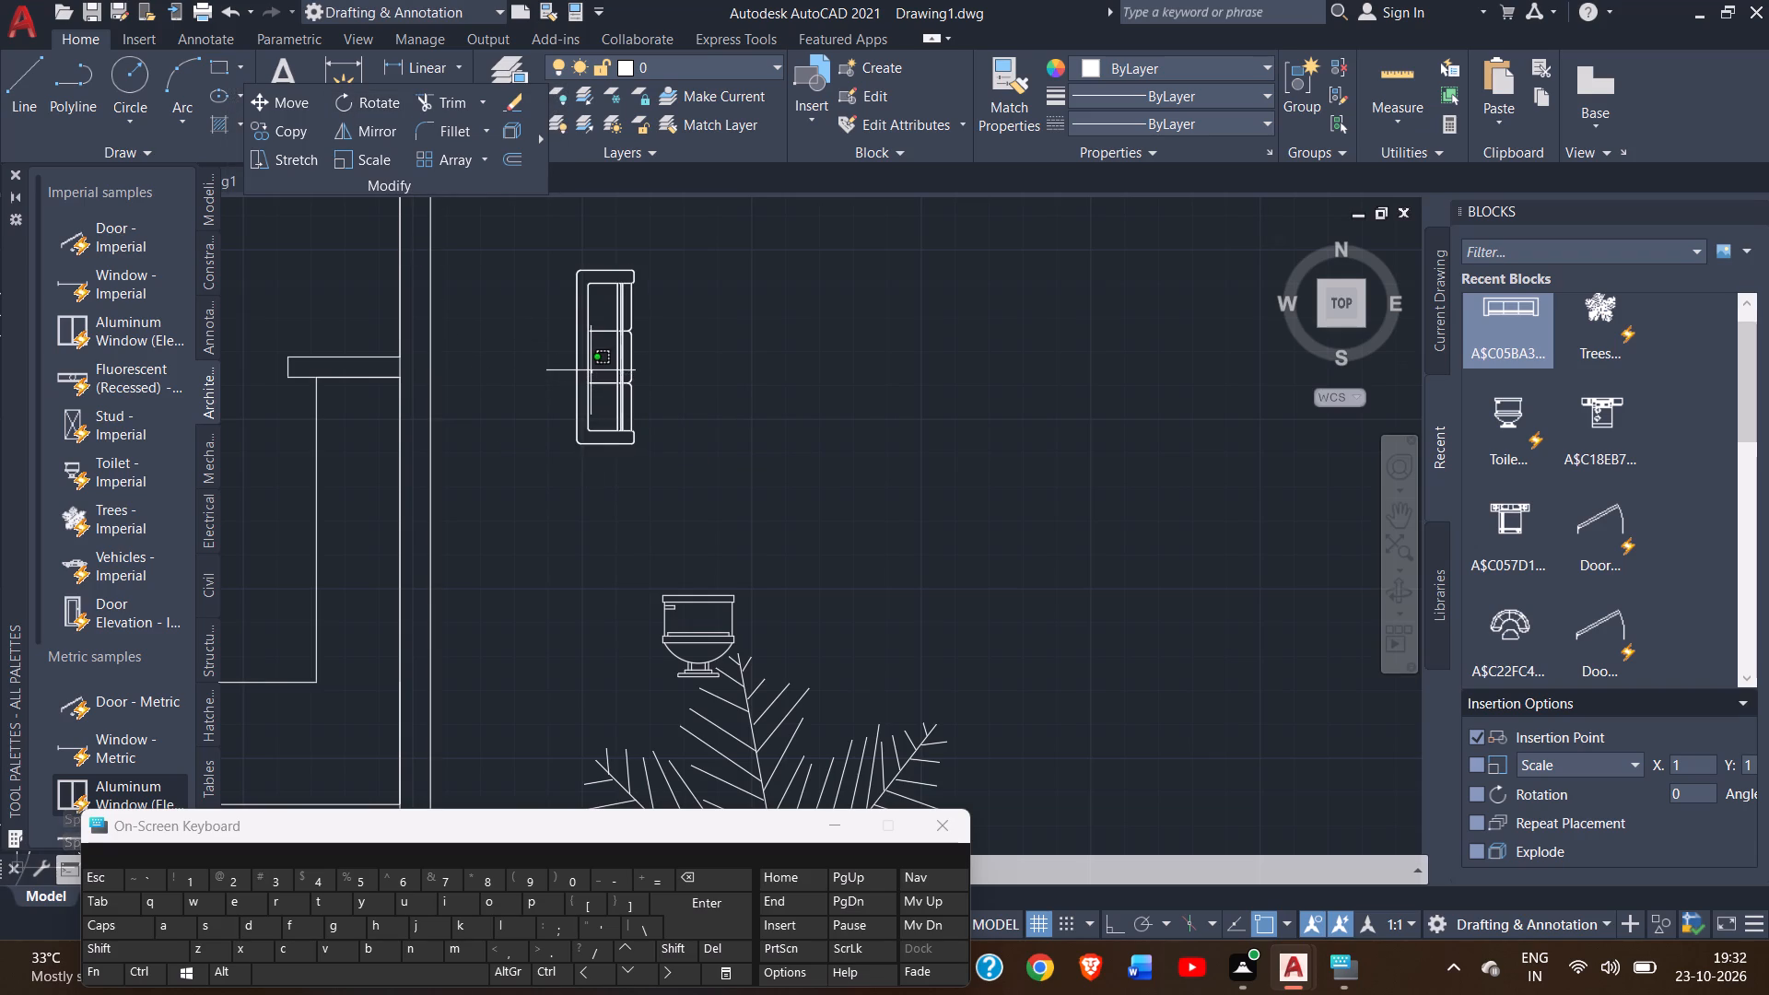
{"action": "left_click", "coordinate": [587, 363]}
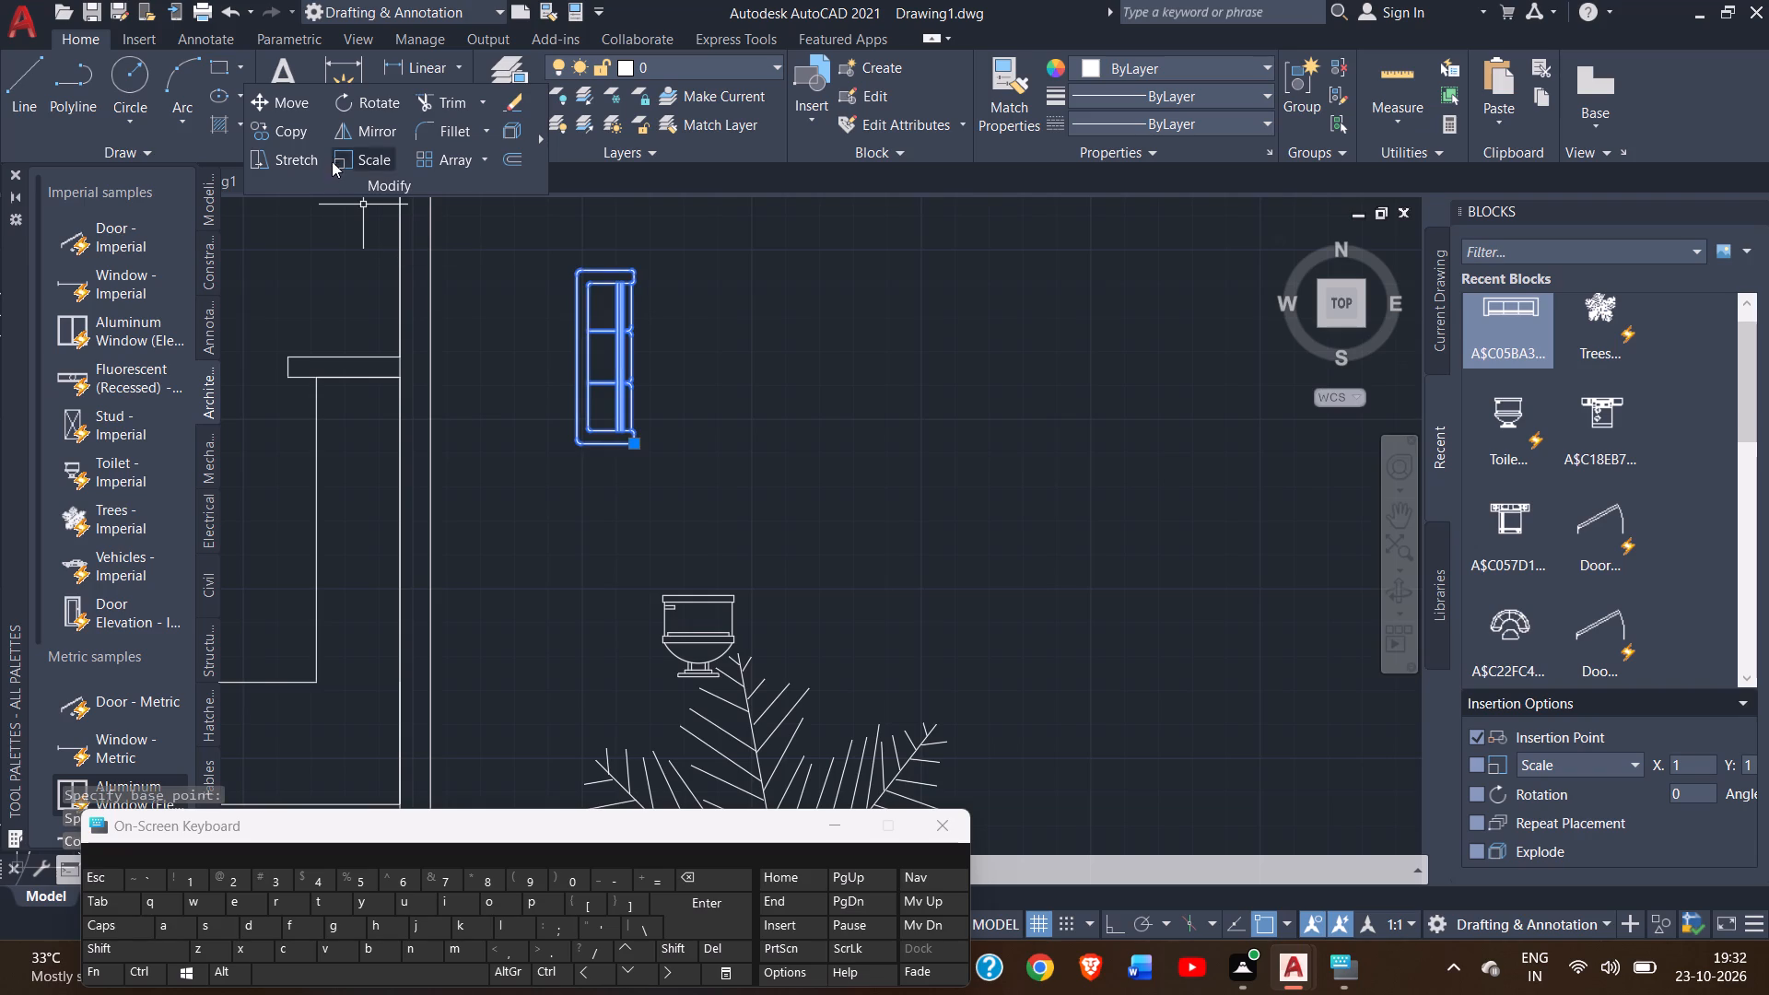
{"action": "left_click", "coordinate": [346, 110]}
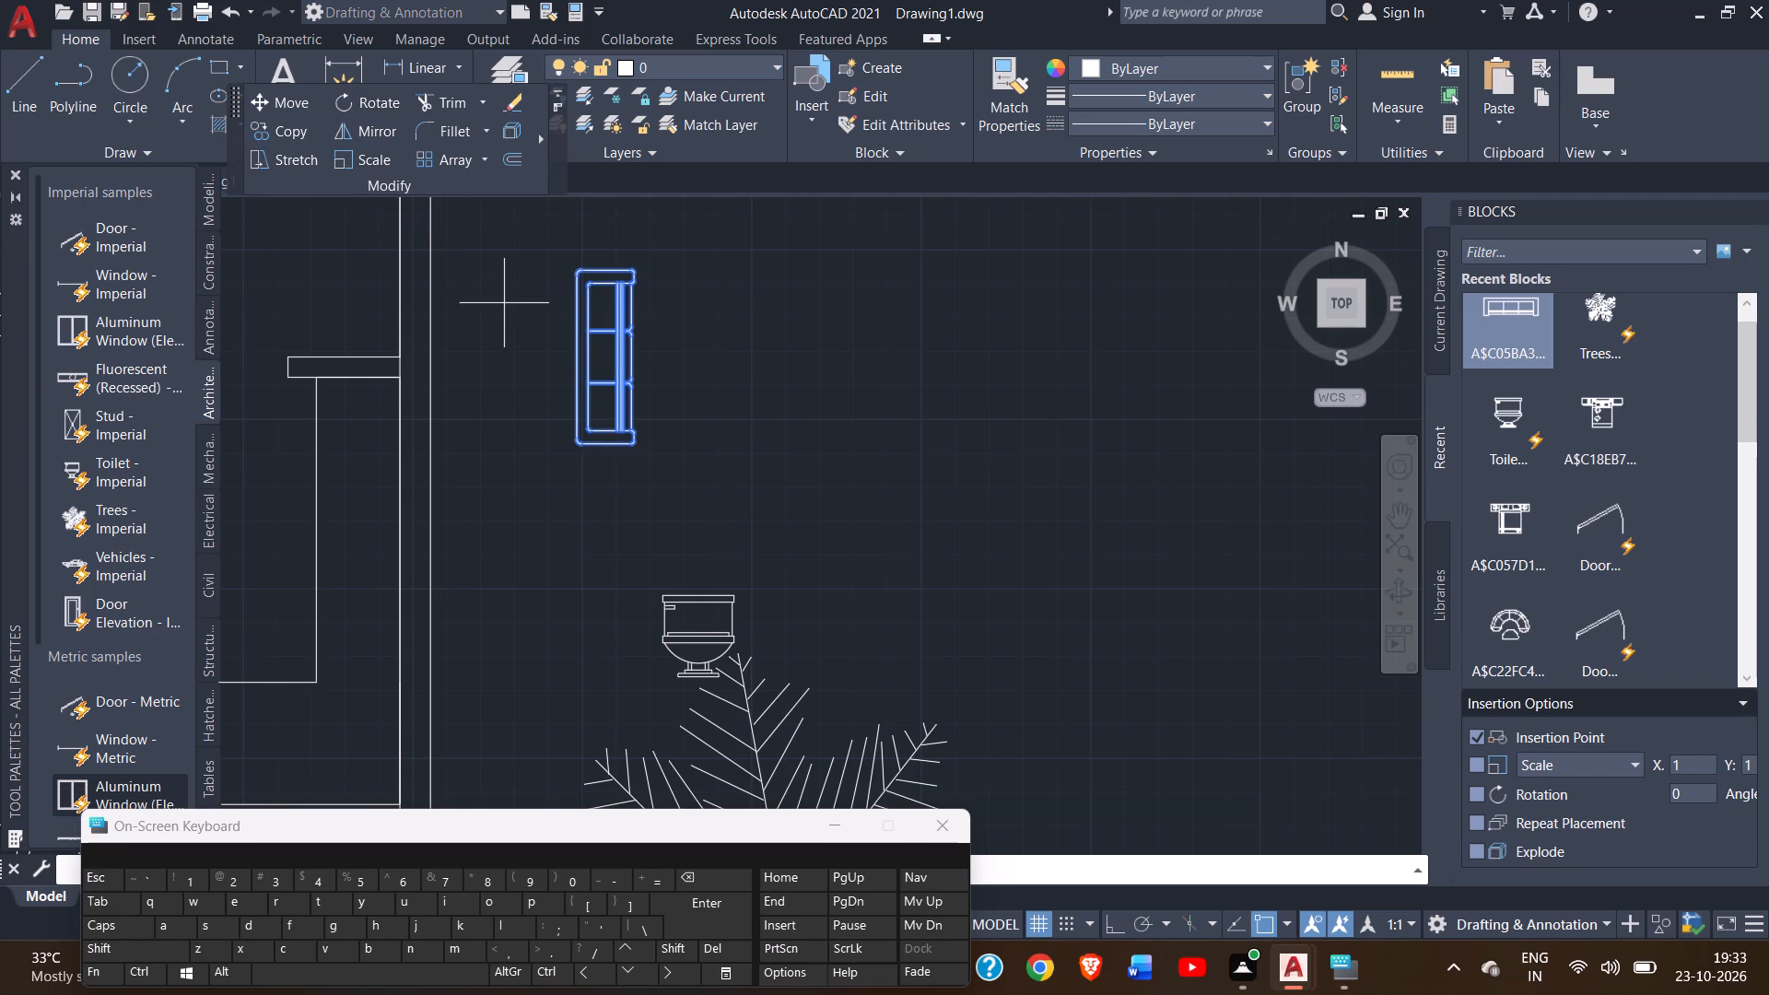
{"action": "left_click", "coordinate": [638, 436]}
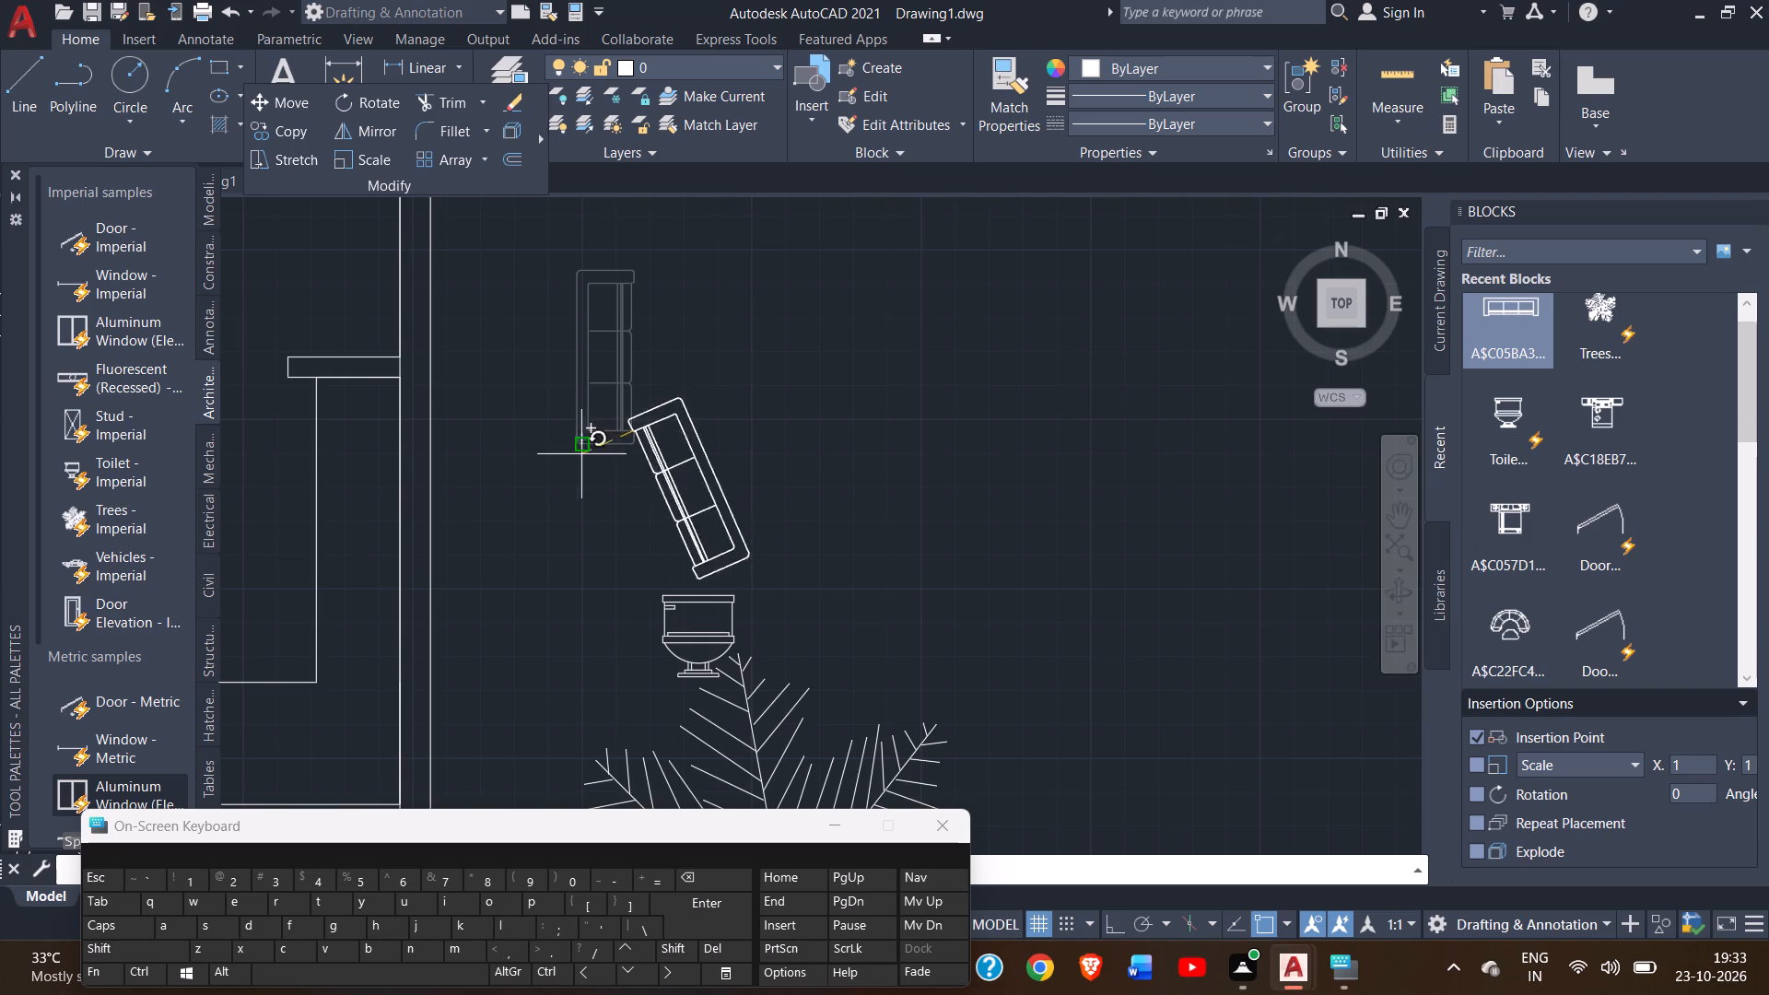
{"action": "left_click", "coordinate": [573, 428]}
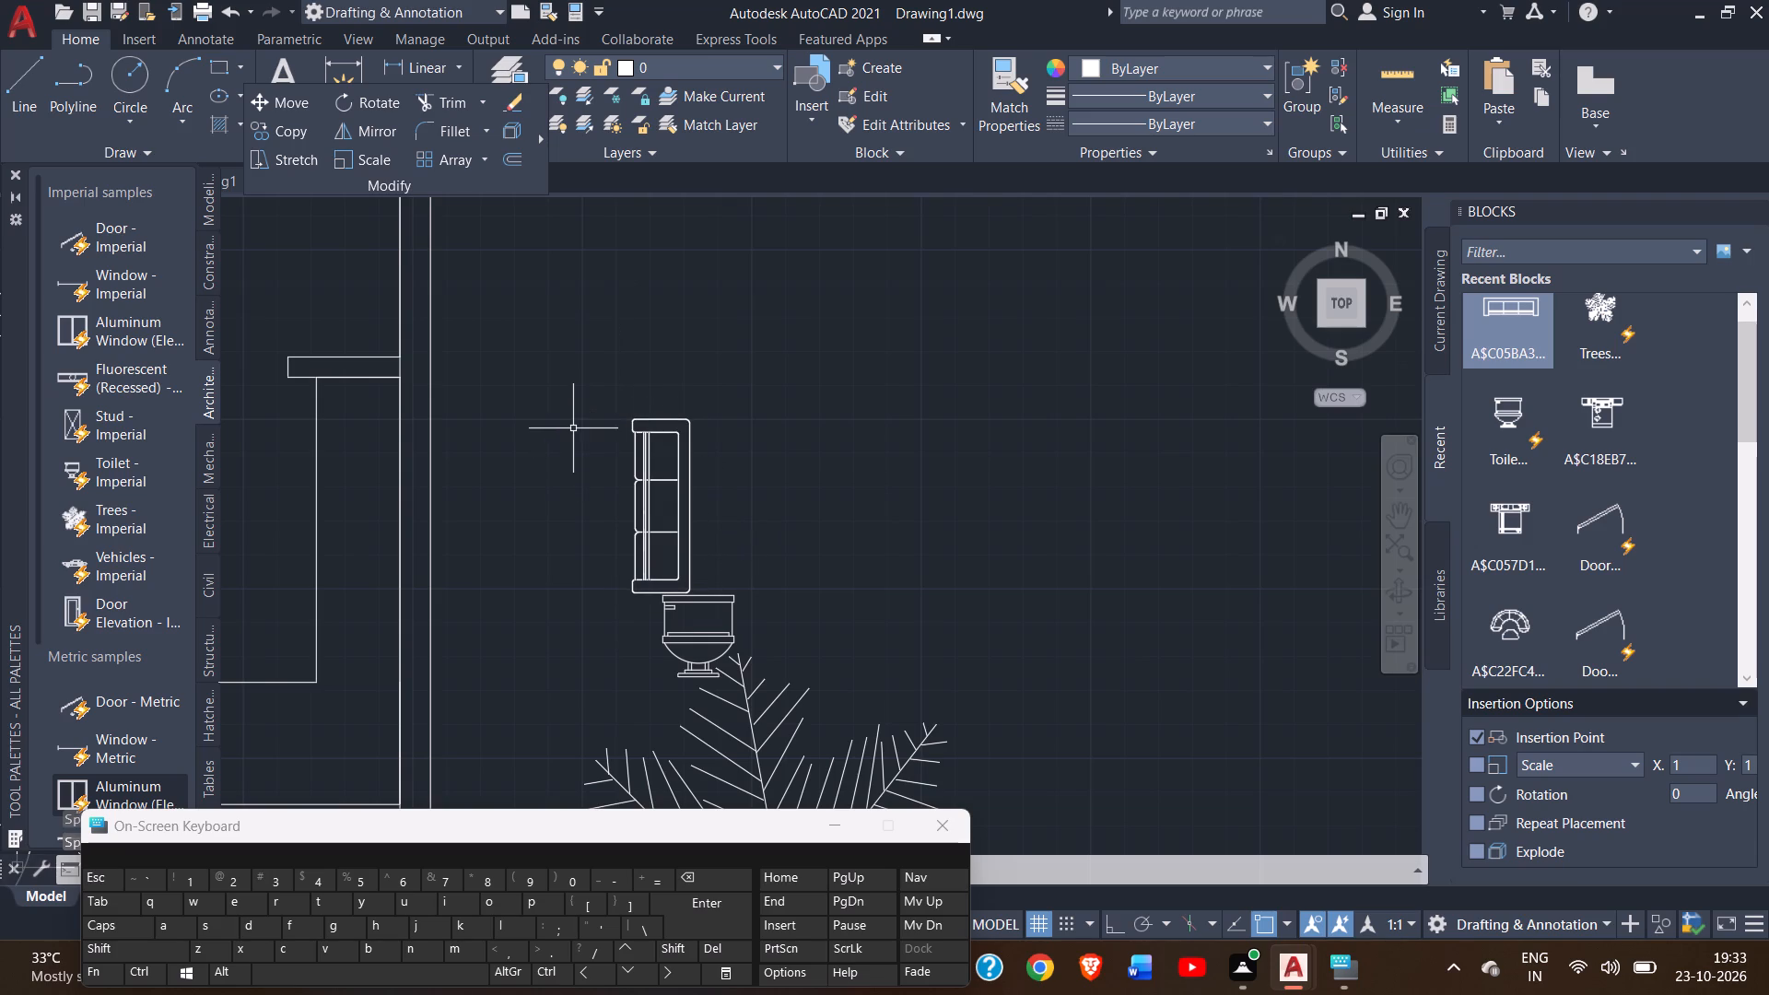
Copy the upright three-seat sofa from outside the plan into the southwest room, beside its east wall below the door.
{"action": "scroll", "coordinate": [582, 486], "scroll_direction": "down", "scroll_amount": 3, "text": "ctrl"}
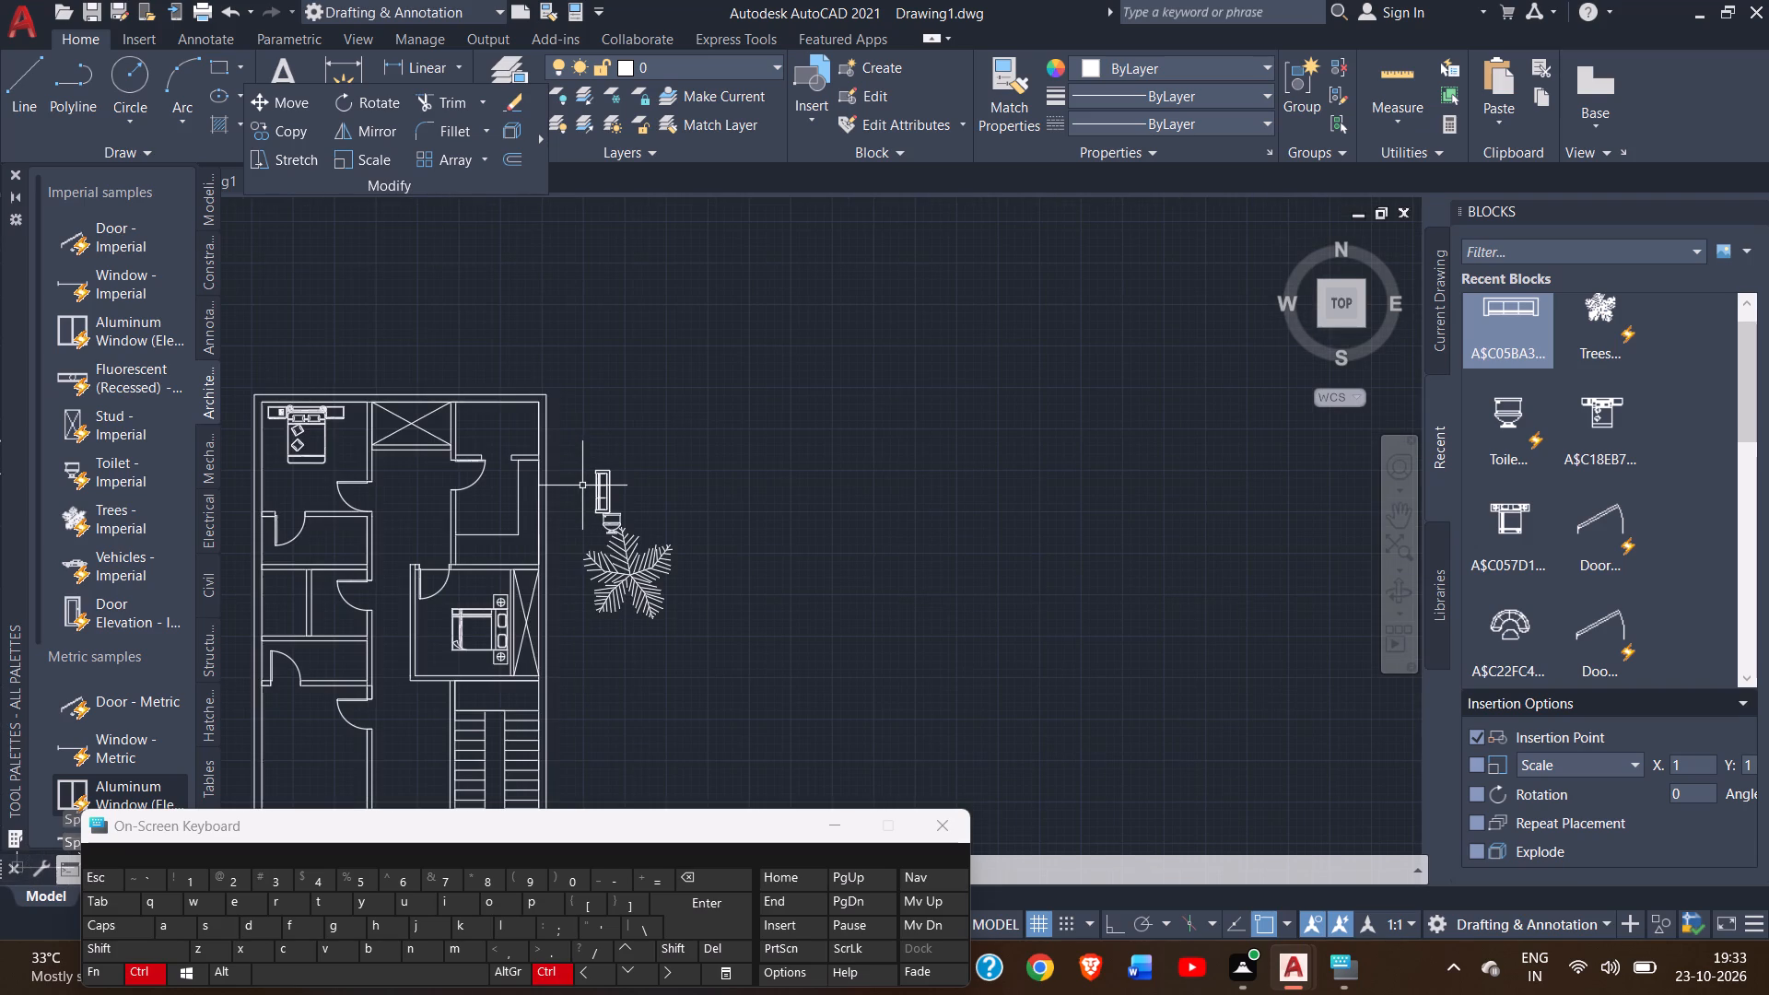
{"action": "left_click", "coordinate": [1388, 522]}
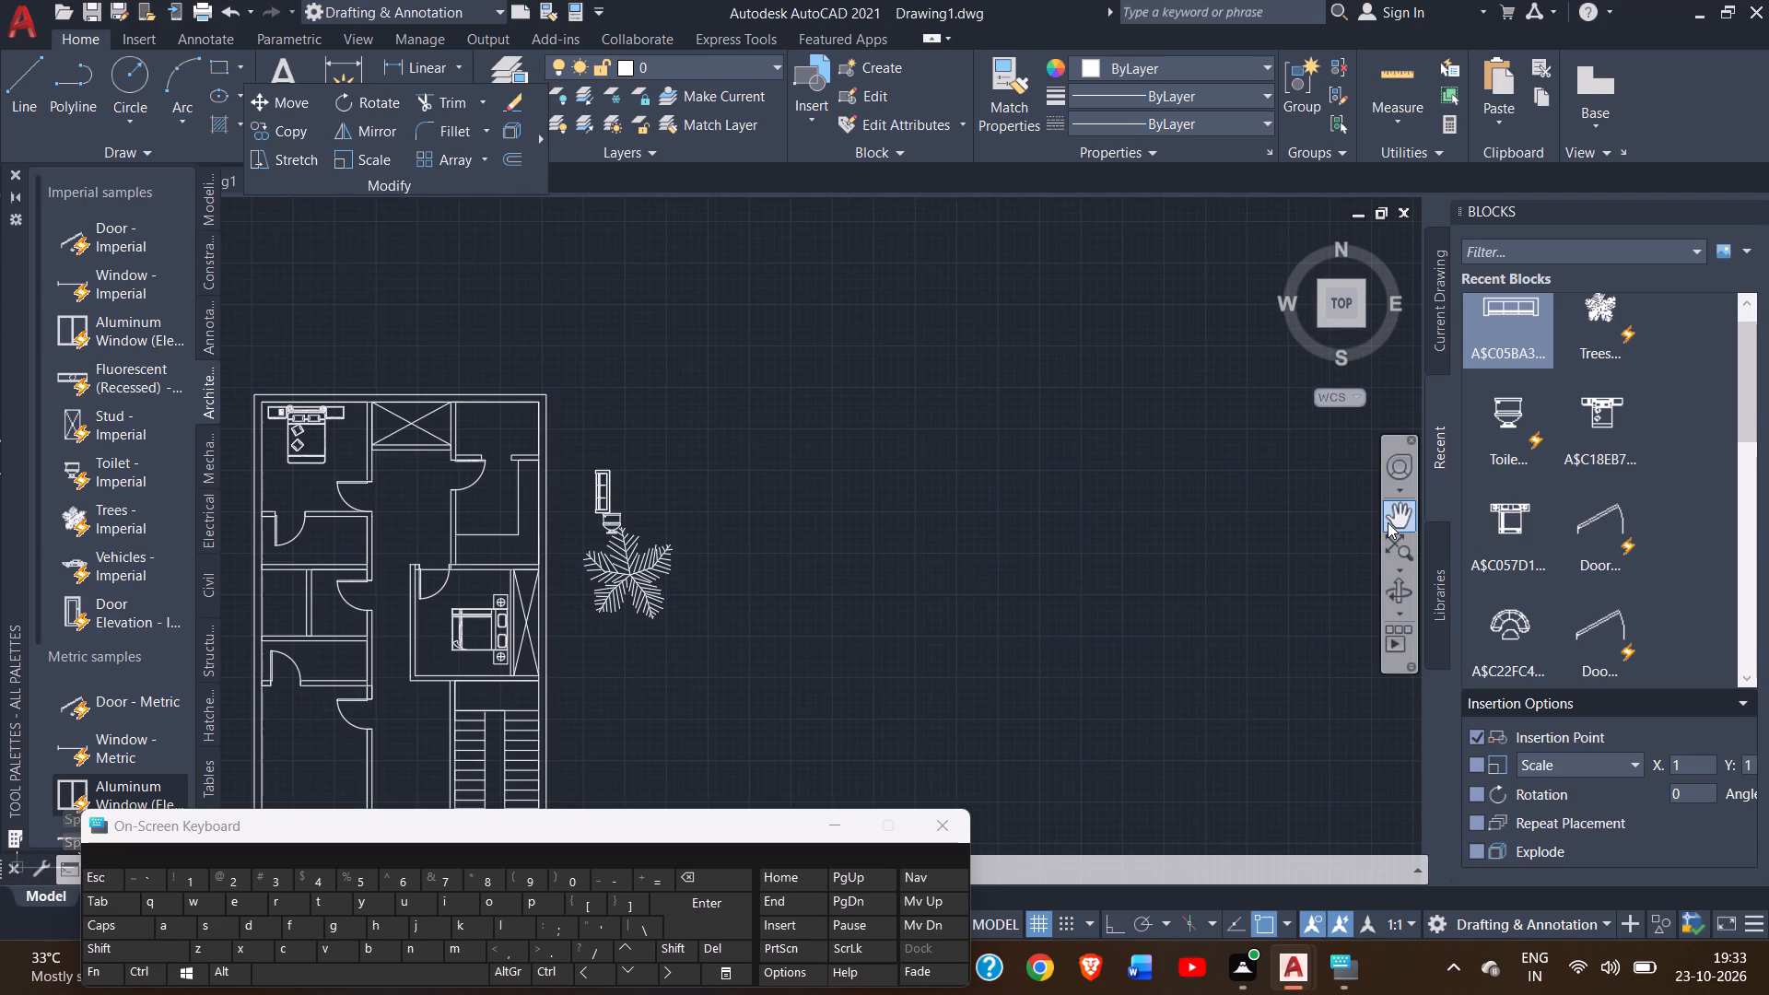
{"action": "left_click_drag", "start_coordinate": [1119, 545], "coordinate": [1397, 402]}
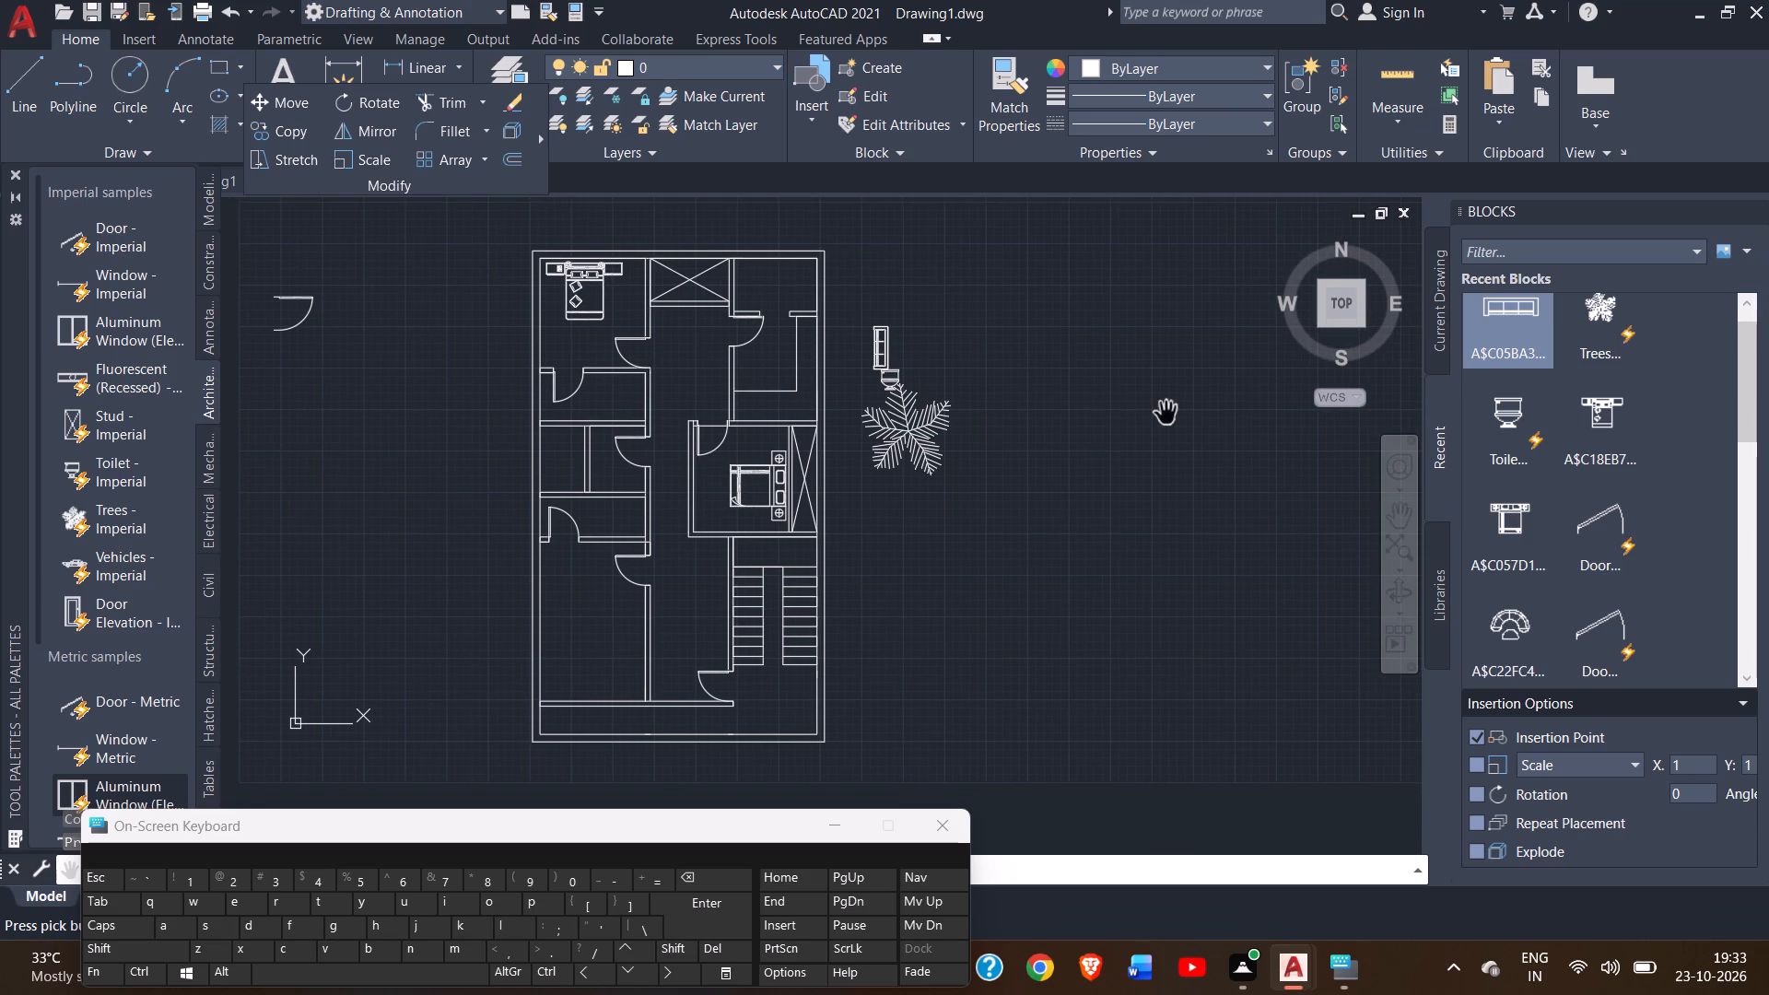
{"action": "right_click", "coordinate": [1090, 414]}
{"action": "left_click", "coordinate": [1094, 420]}
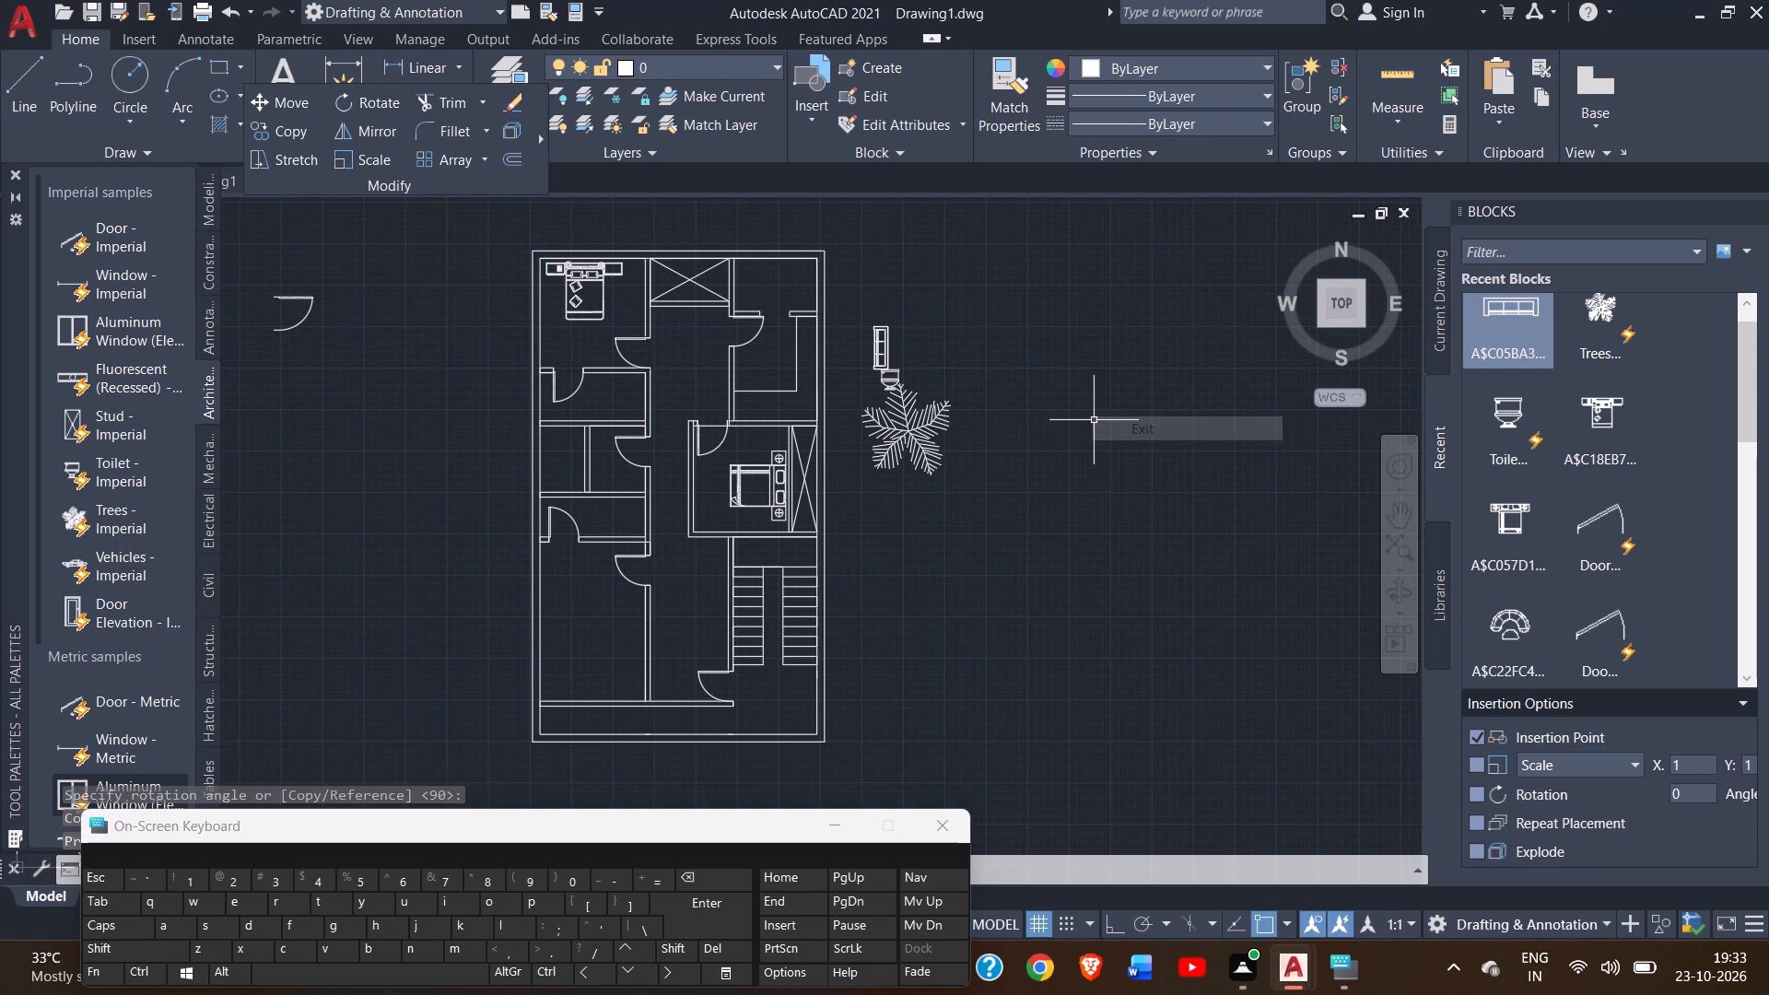
{"action": "left_click", "coordinate": [882, 348]}
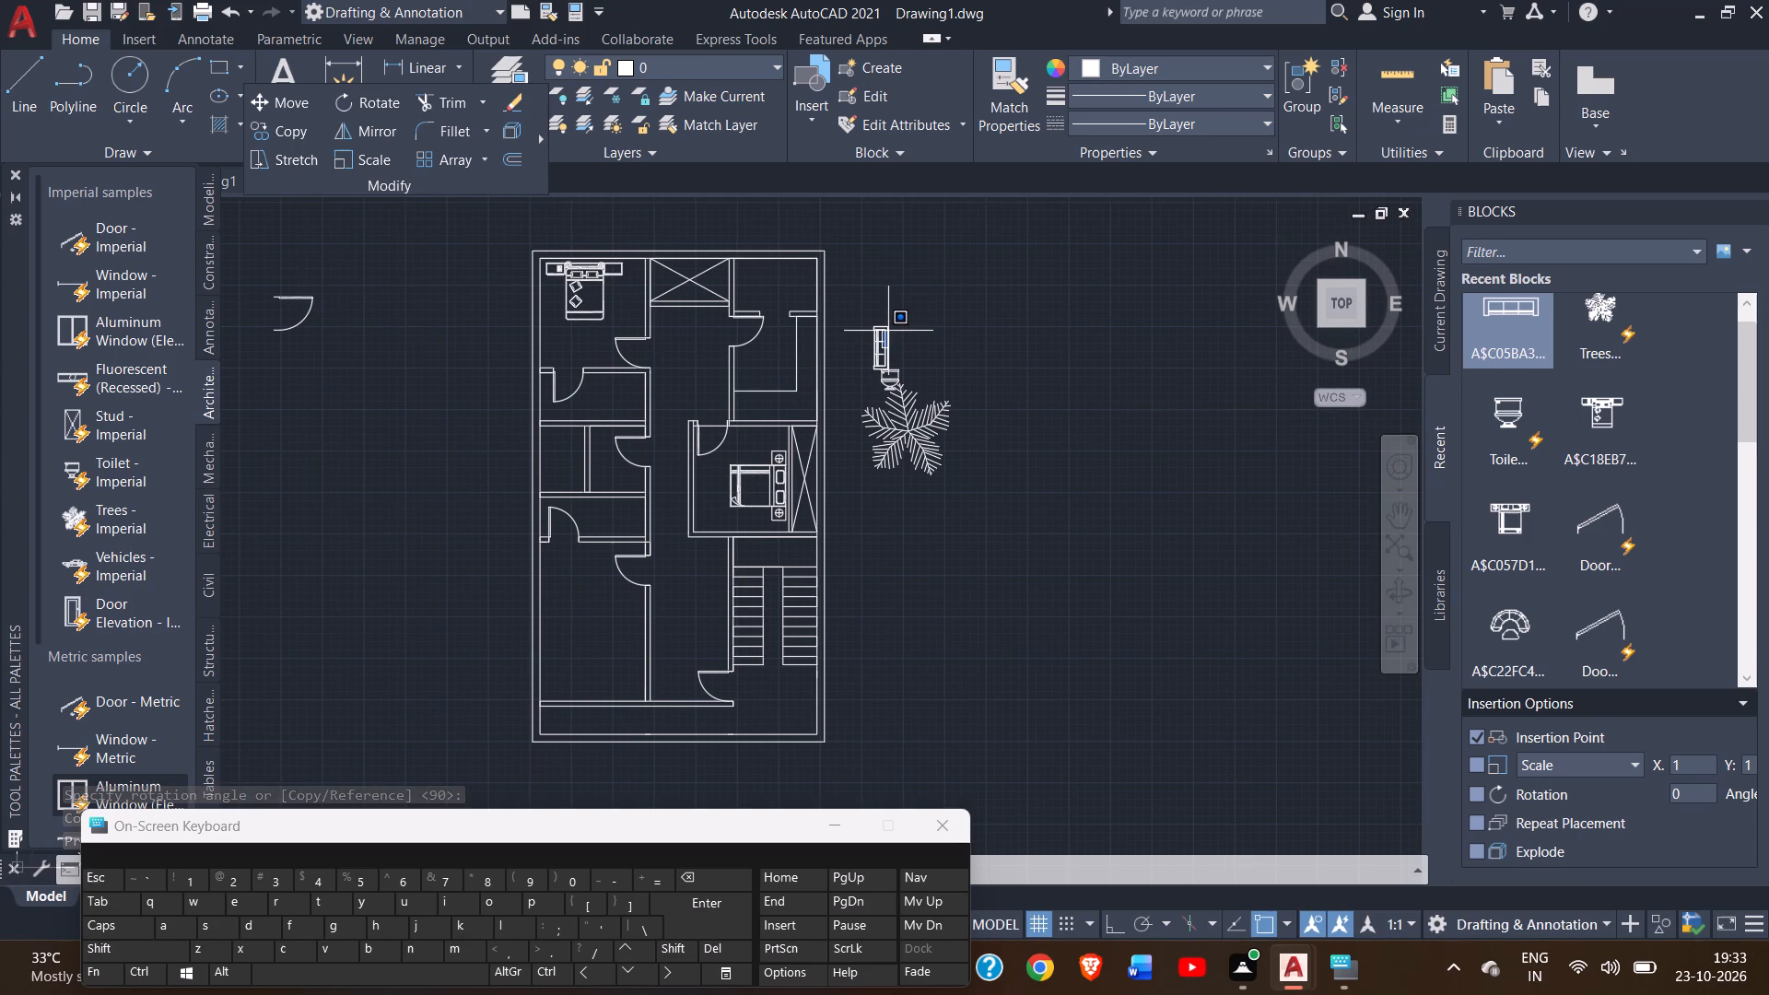
{"action": "left_click", "coordinate": [888, 331]}
{"action": "left_click", "coordinate": [888, 326]}
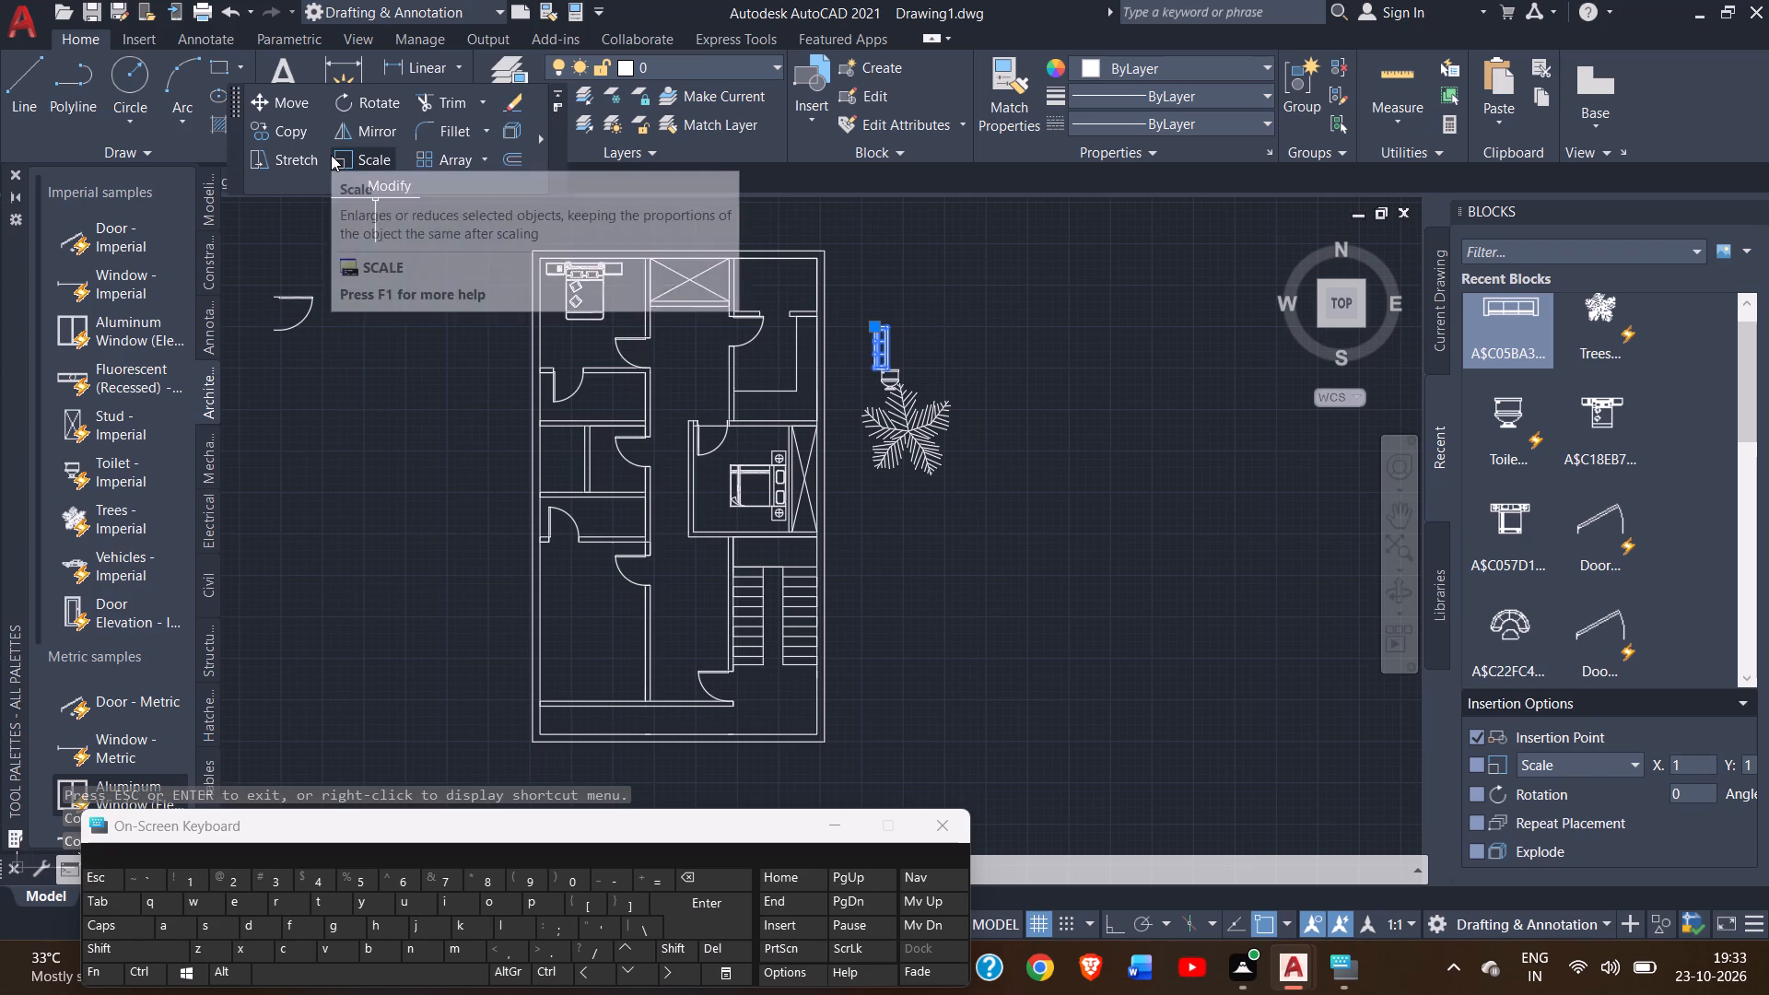
{"action": "left_click", "coordinate": [270, 132]}
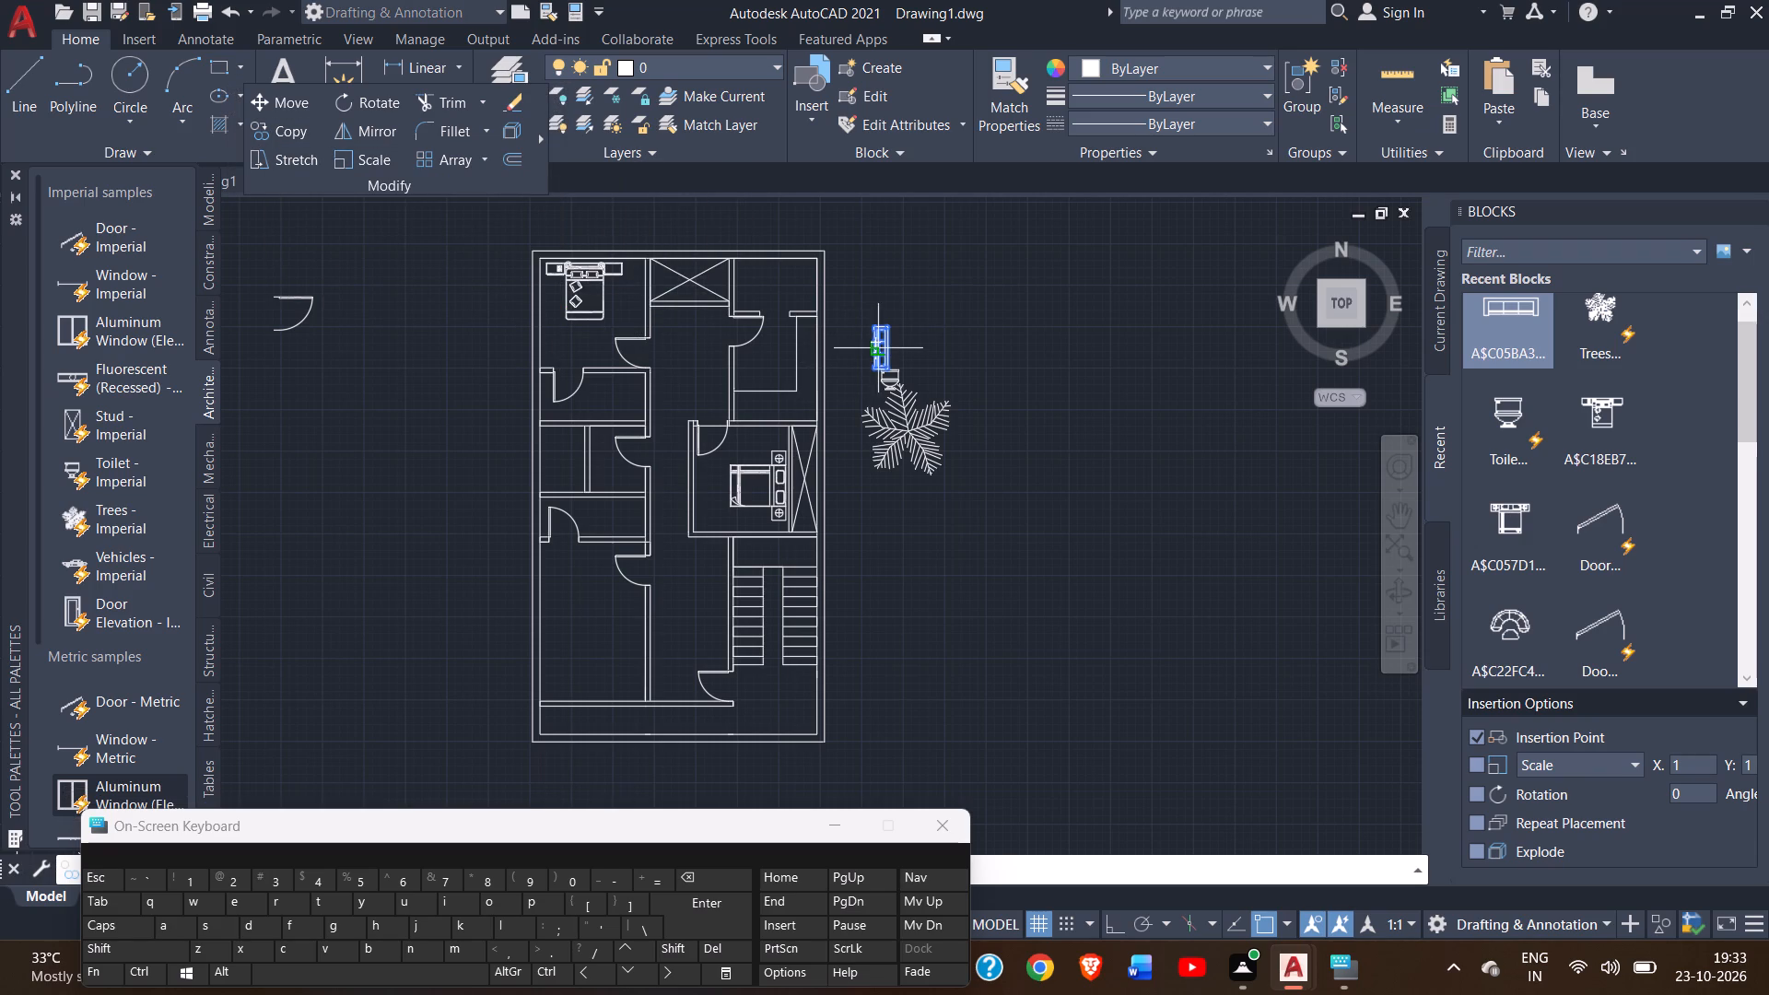
{"action": "left_click_drag", "start_coordinate": [879, 348], "coordinate": [605, 629]}
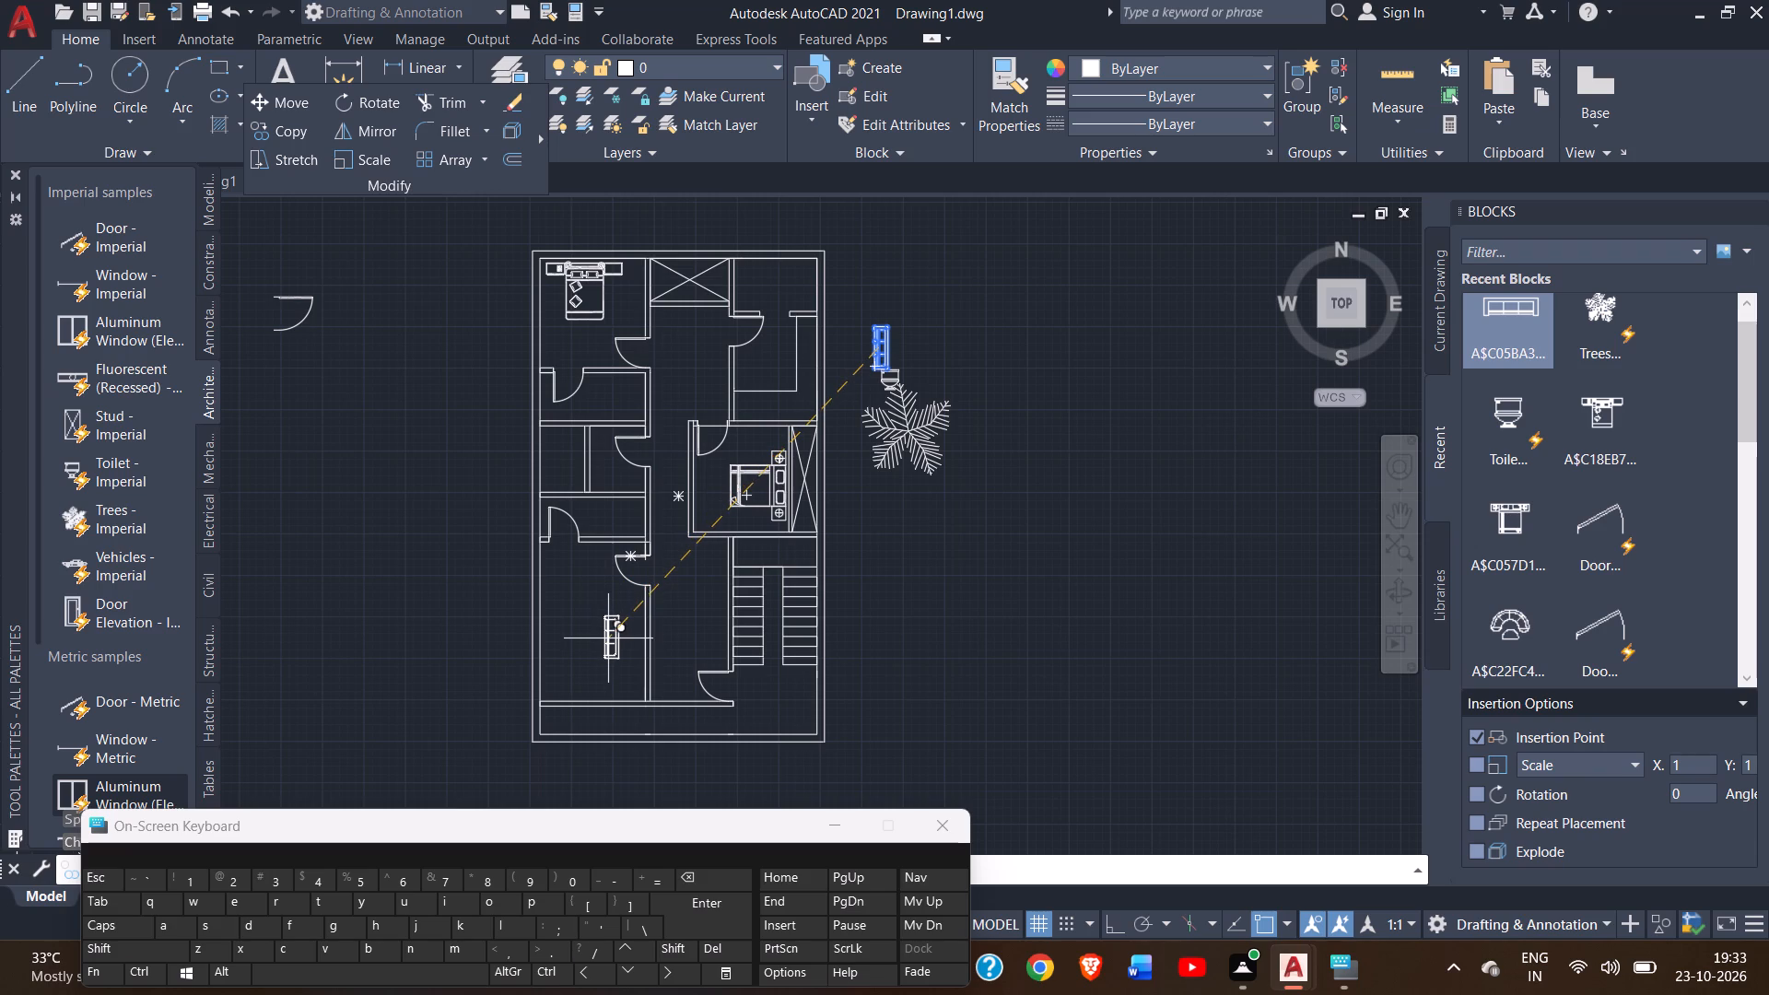
{"action": "scroll", "coordinate": [608, 638], "scroll_direction": "up", "scroll_amount": 2, "text": "ctrl"}
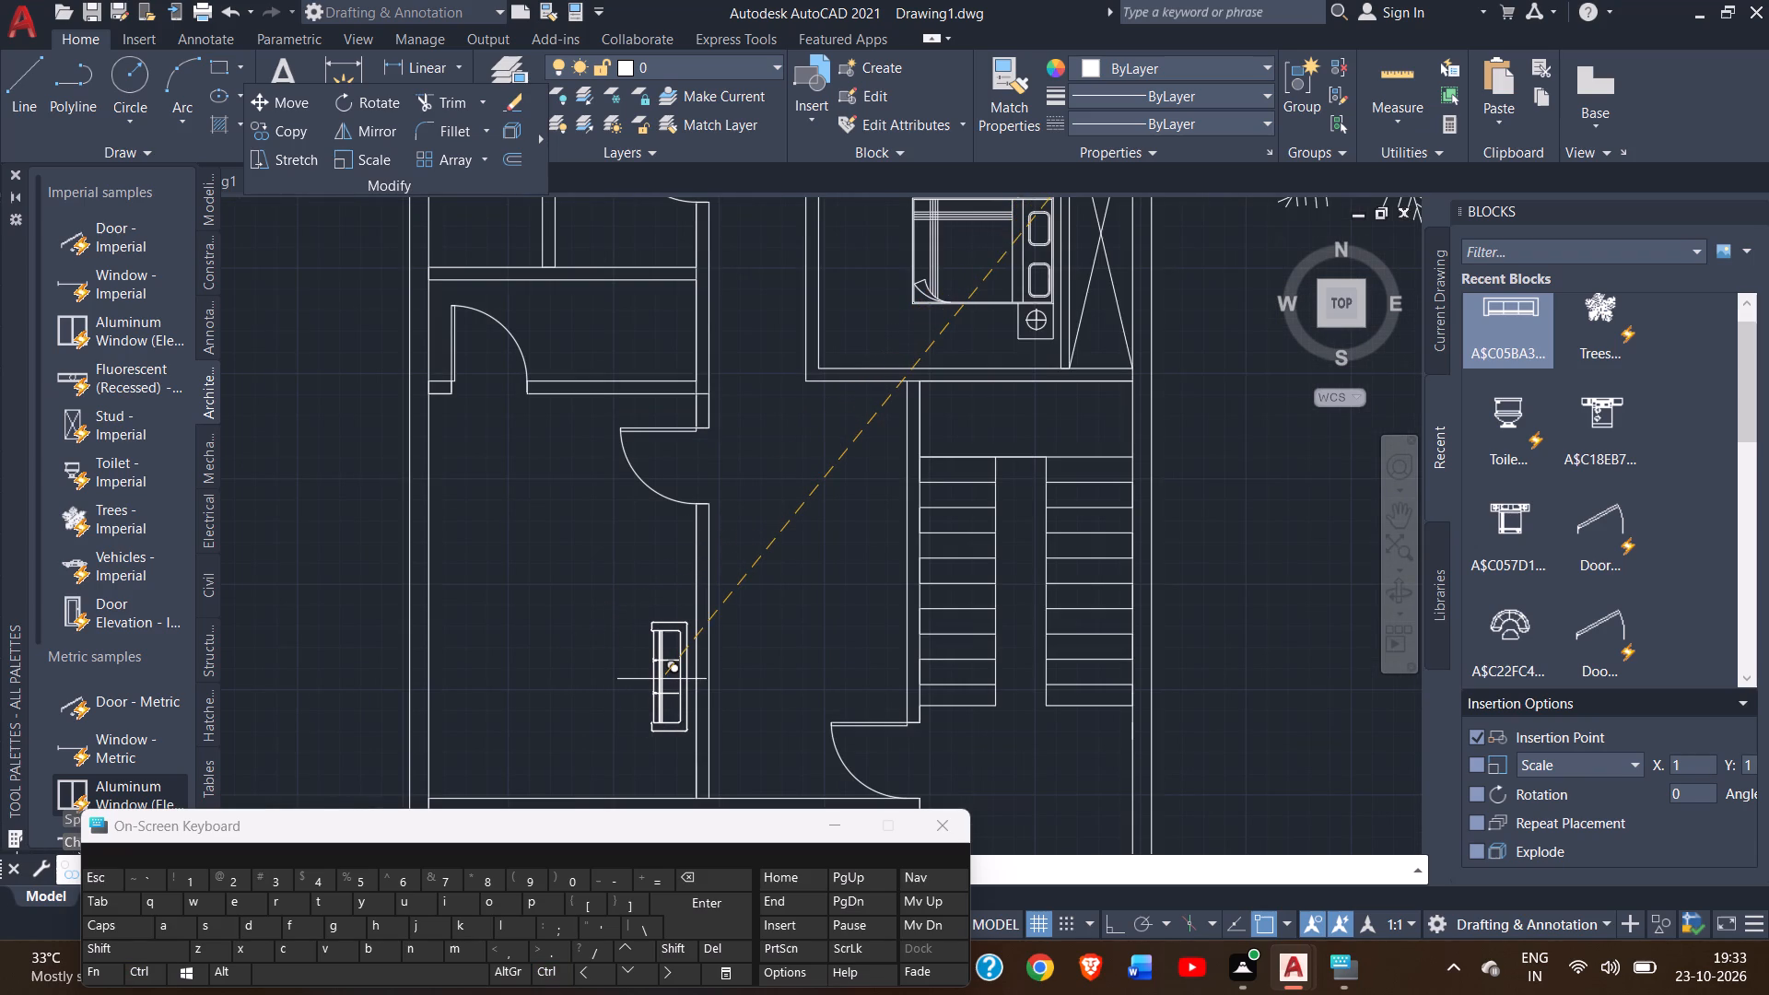
{"action": "left_click", "coordinate": [662, 679]}
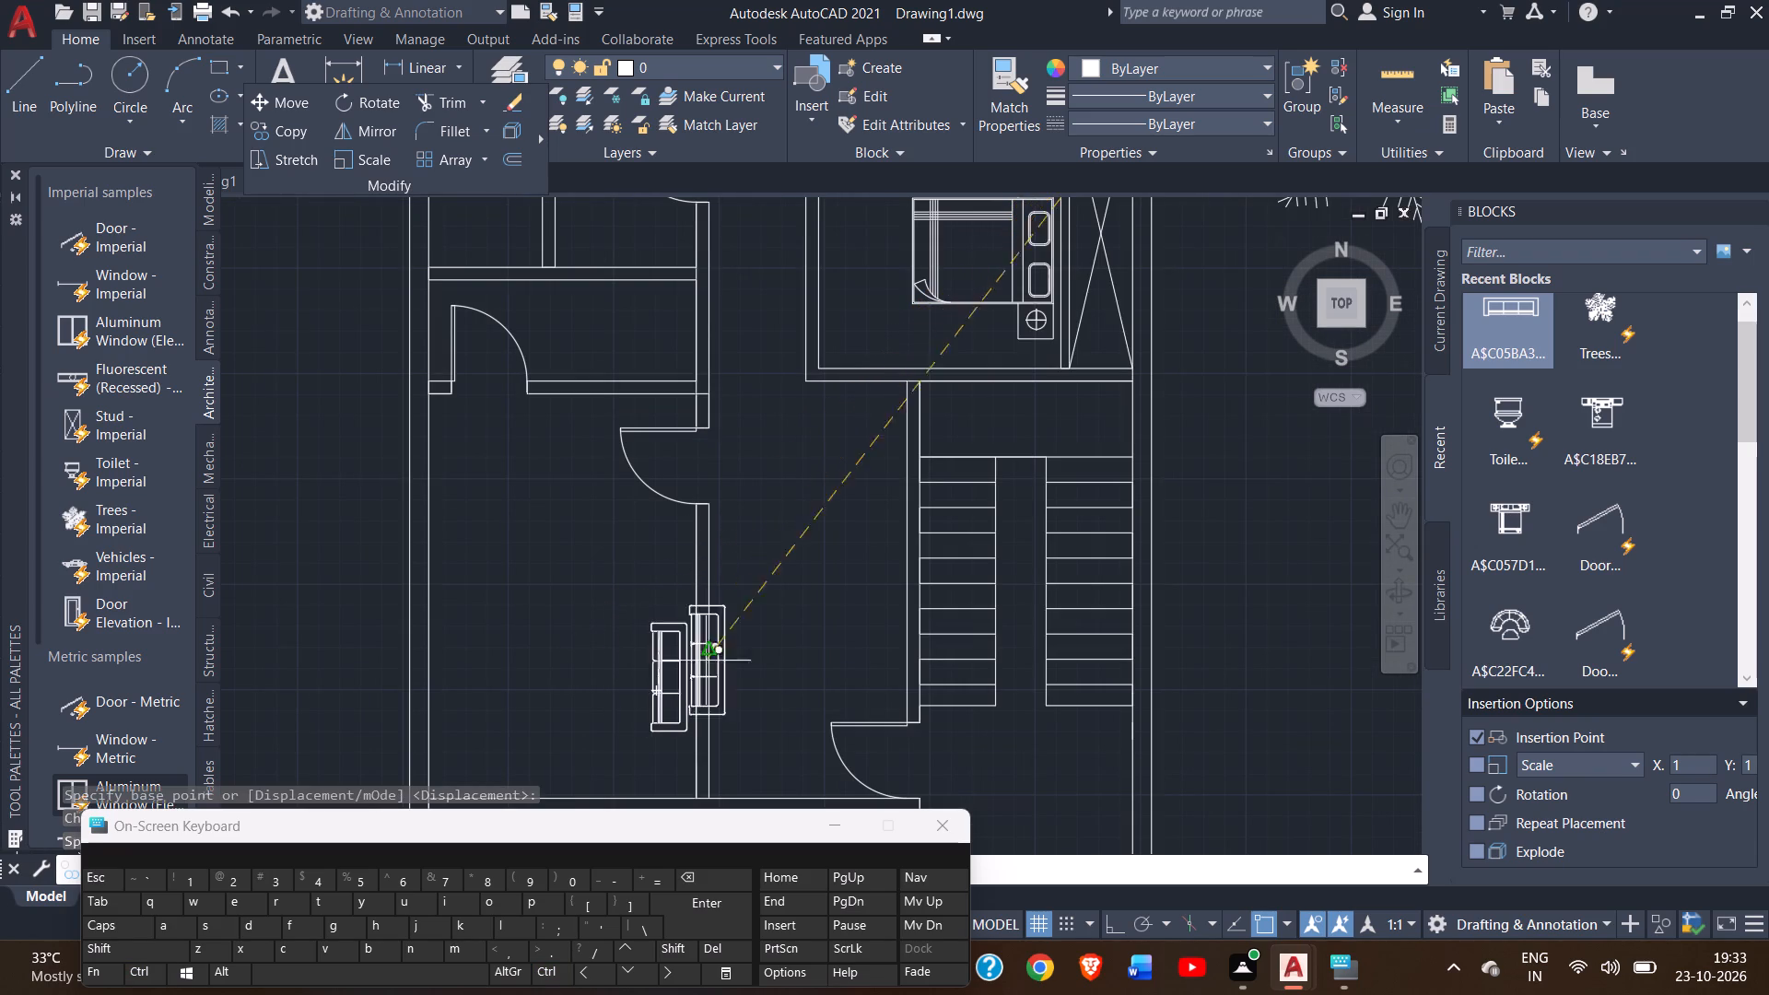
{"action": "right_click", "coordinate": [1177, 492]}
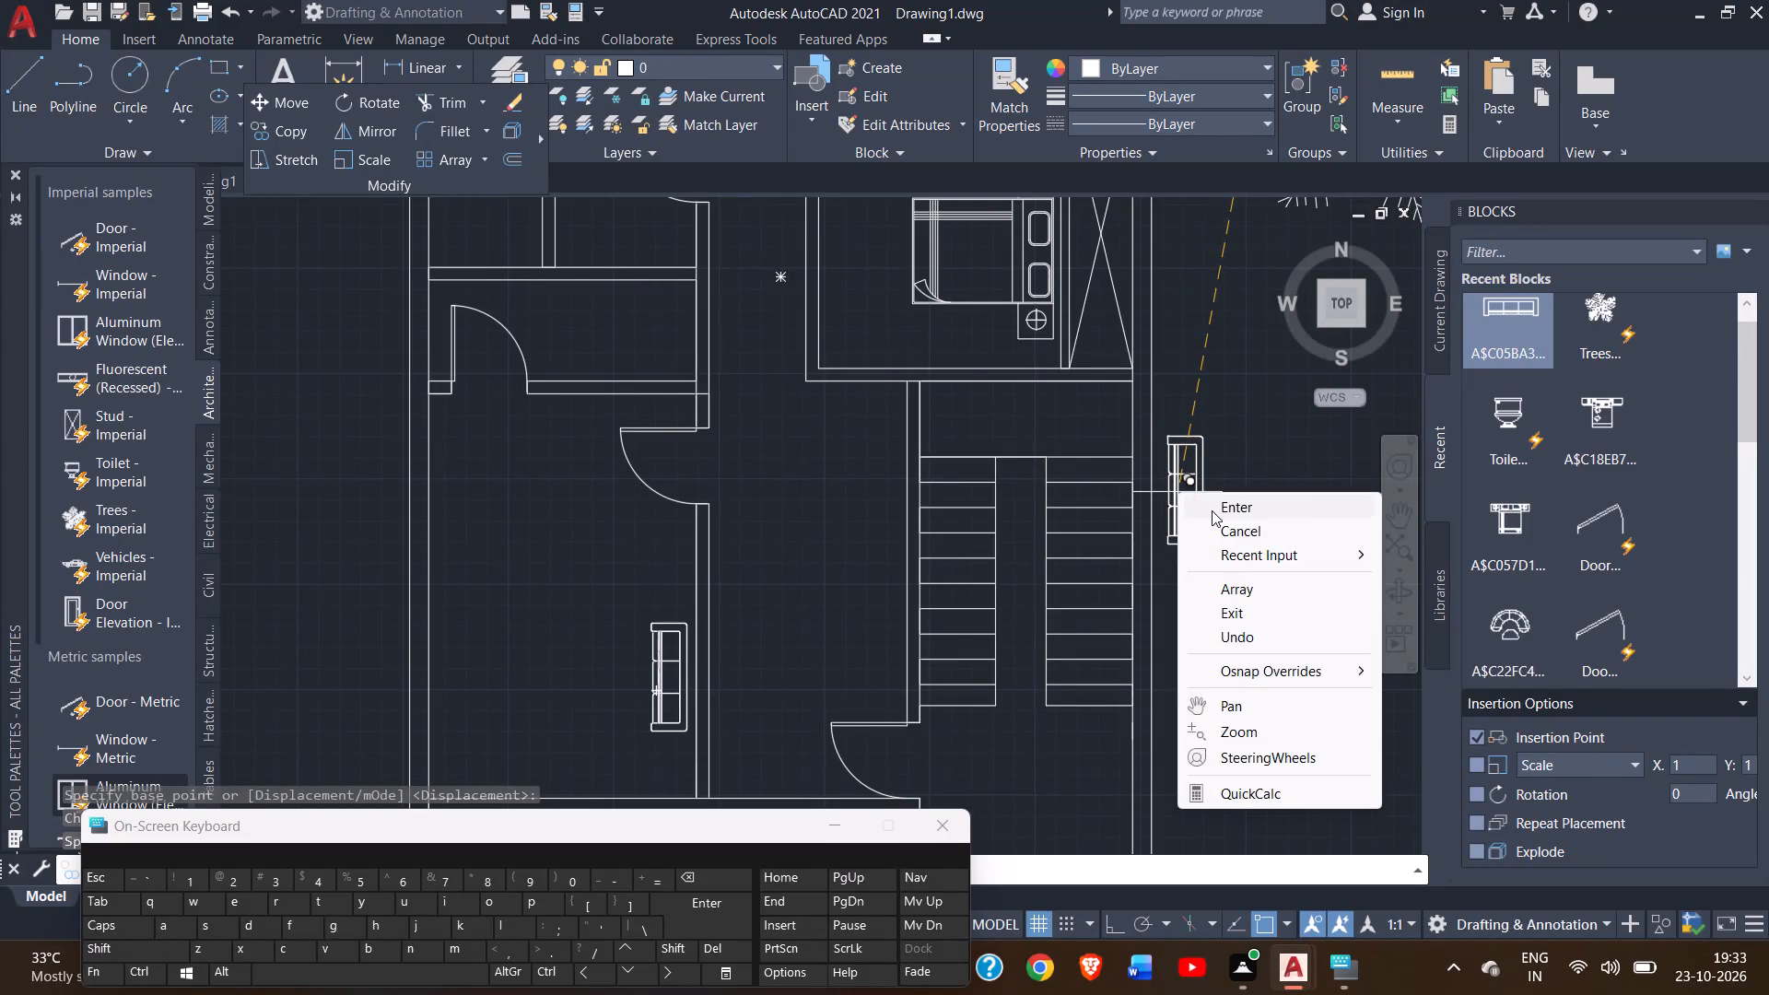
{"action": "left_click", "coordinate": [1212, 510]}
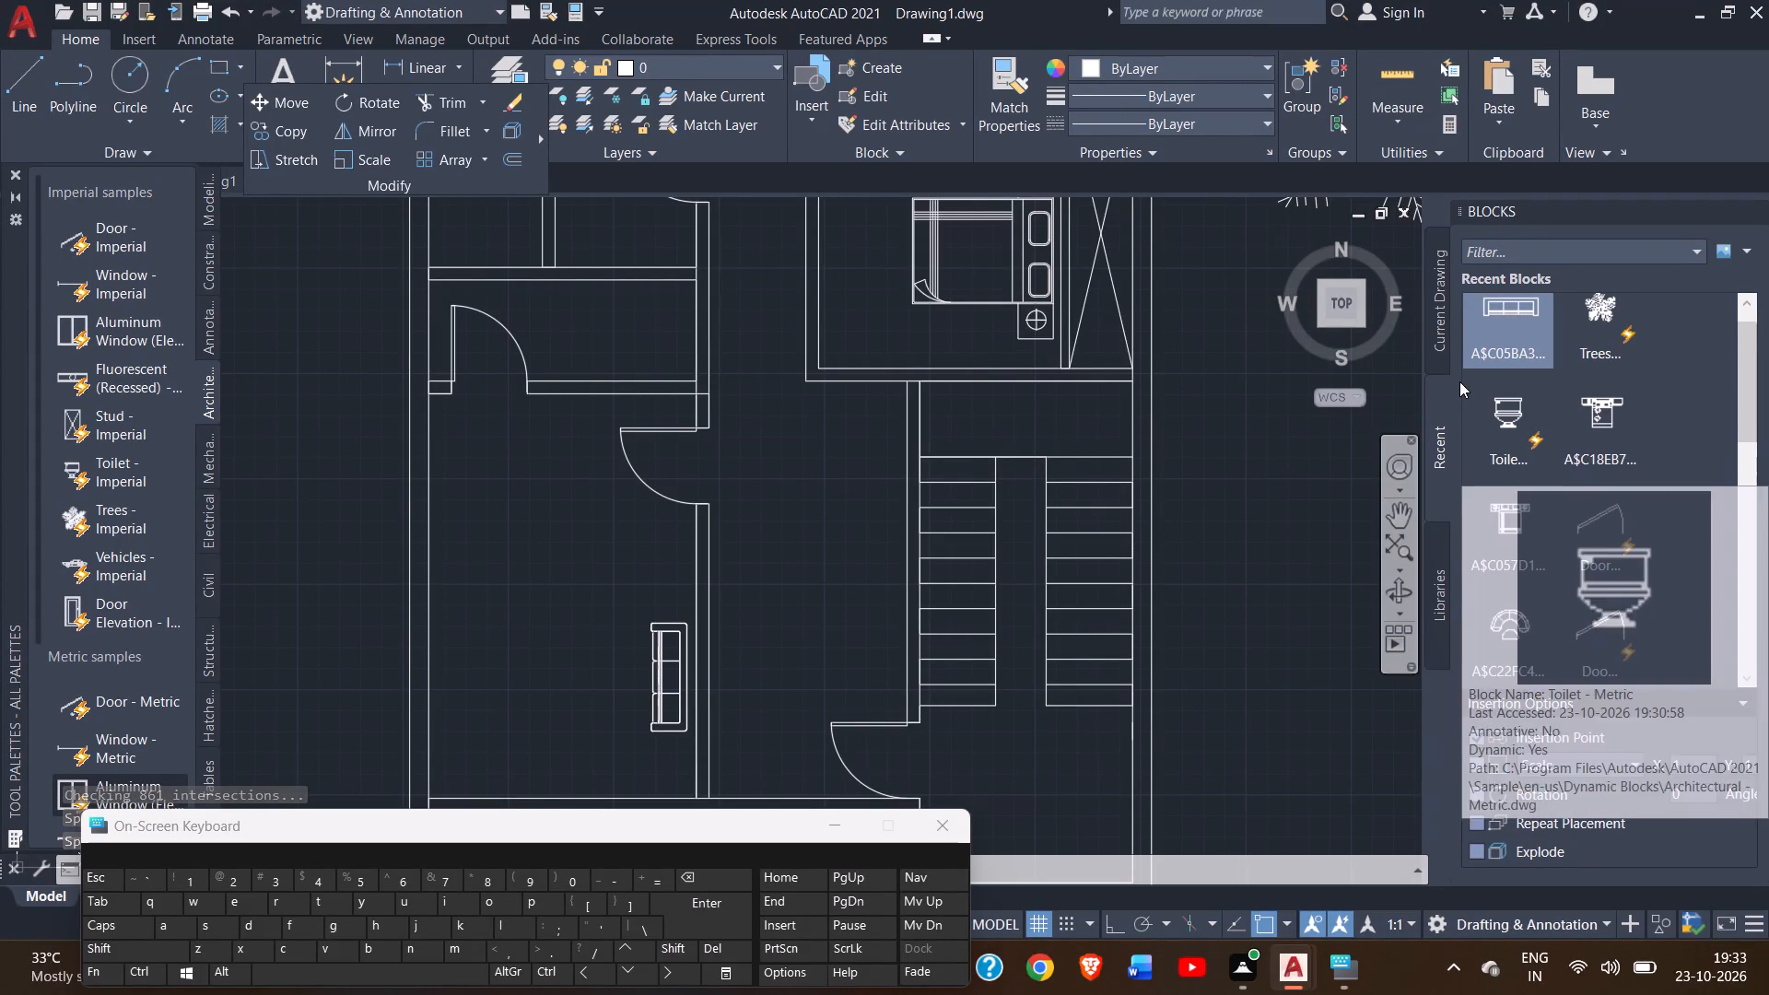
Insert the recently used two-seat sofa block A$C6D011… outside the plan, east of the staircase.
{"action": "scroll", "coordinate": [1518, 441], "scroll_direction": "down", "scroll_amount": 2}
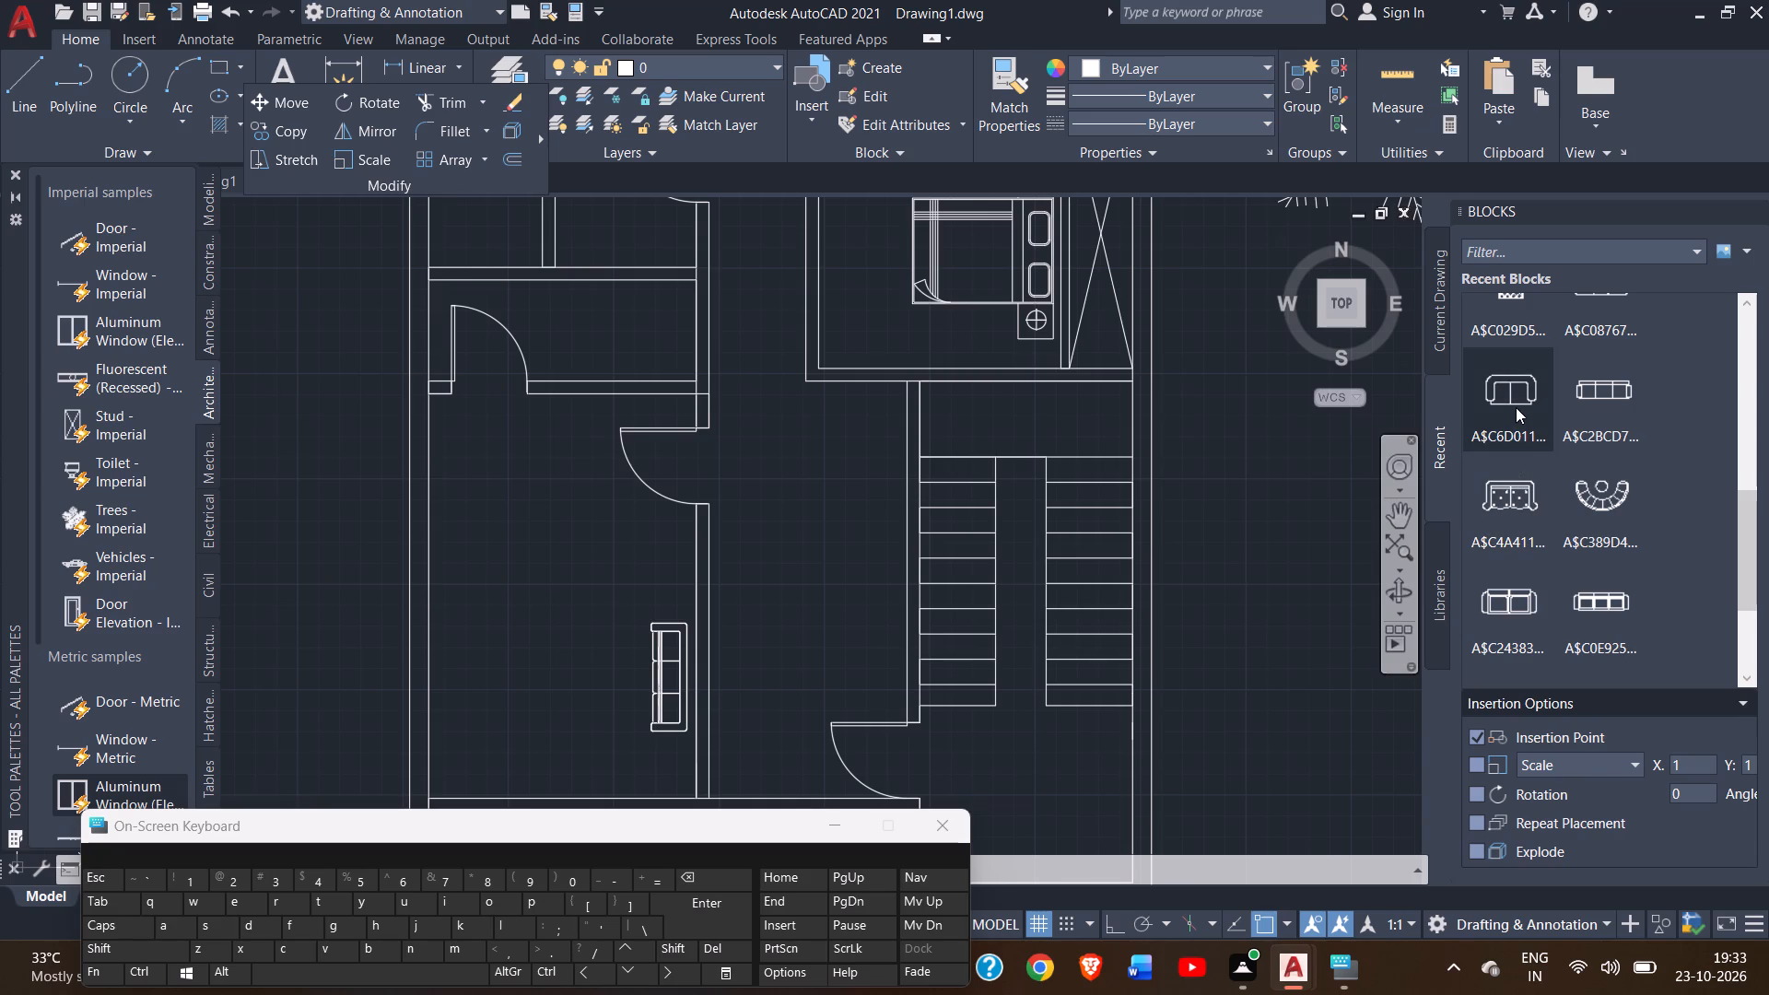
{"action": "left_click", "coordinate": [1516, 407]}
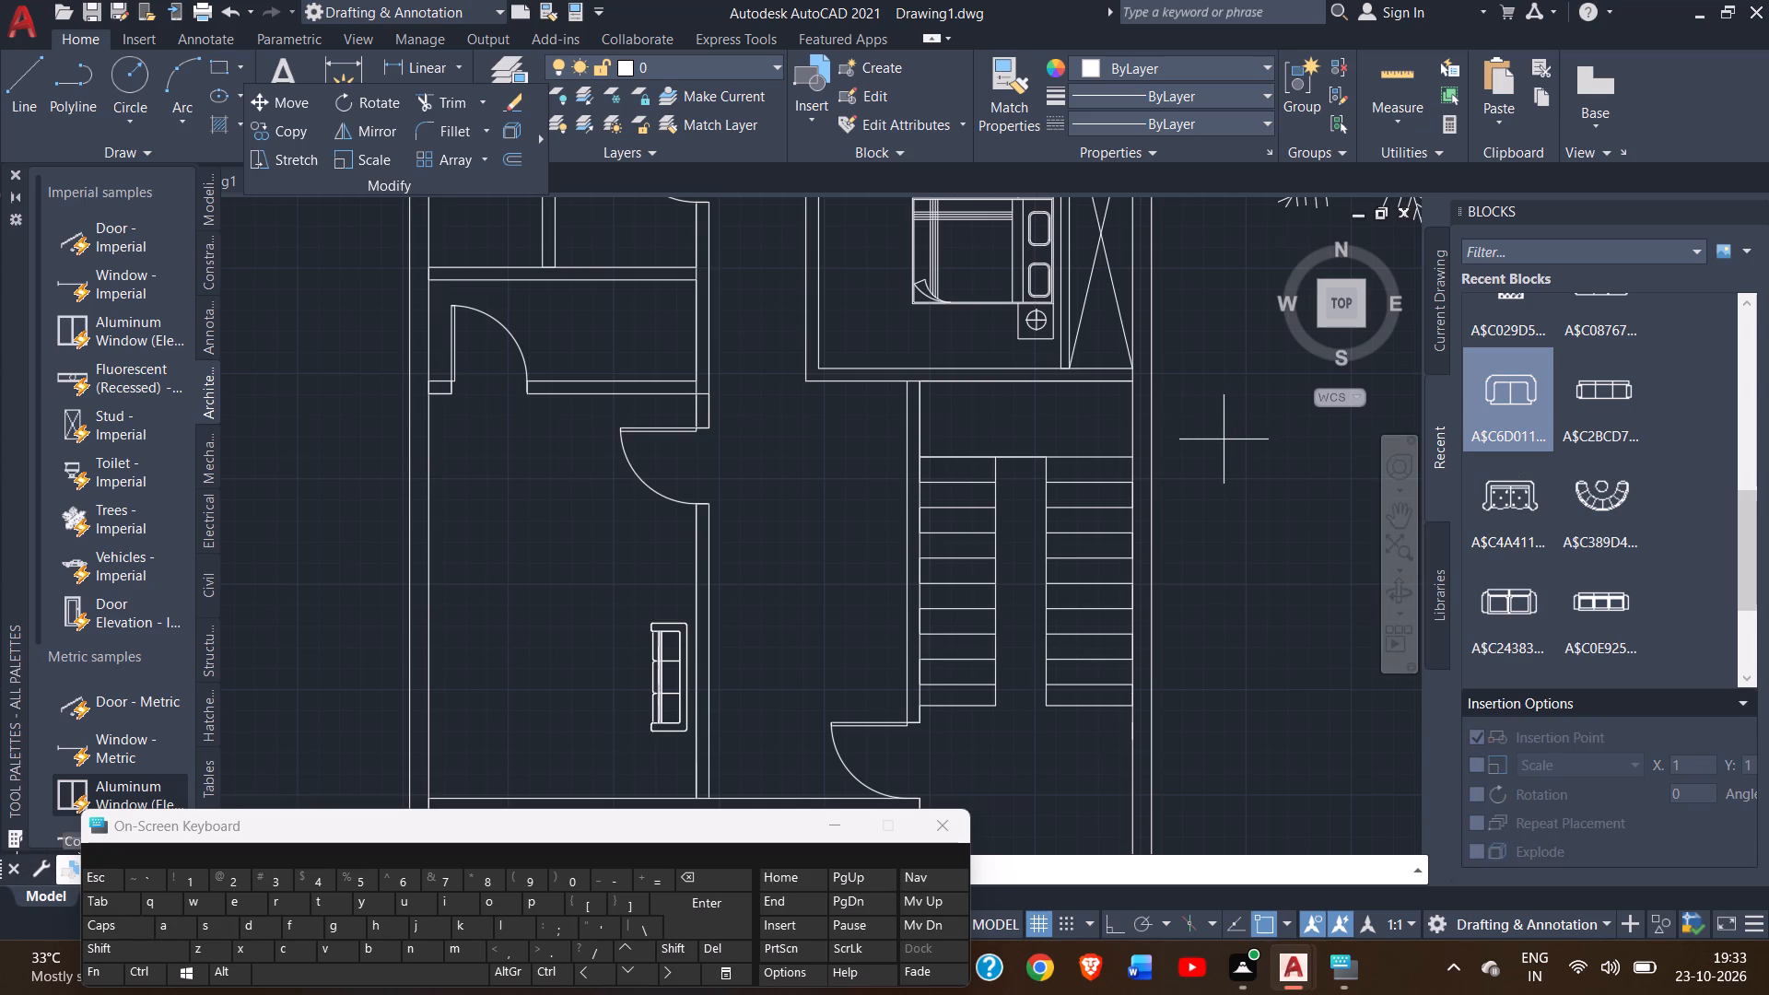
{"action": "left_click", "coordinate": [1224, 439]}
Scale the newly inserted tiny two-seat sofa up many times about its lower-left armrest corner.
{"action": "scroll", "coordinate": [1239, 443], "scroll_direction": "up", "scroll_amount": 4, "text": "ctrl"}
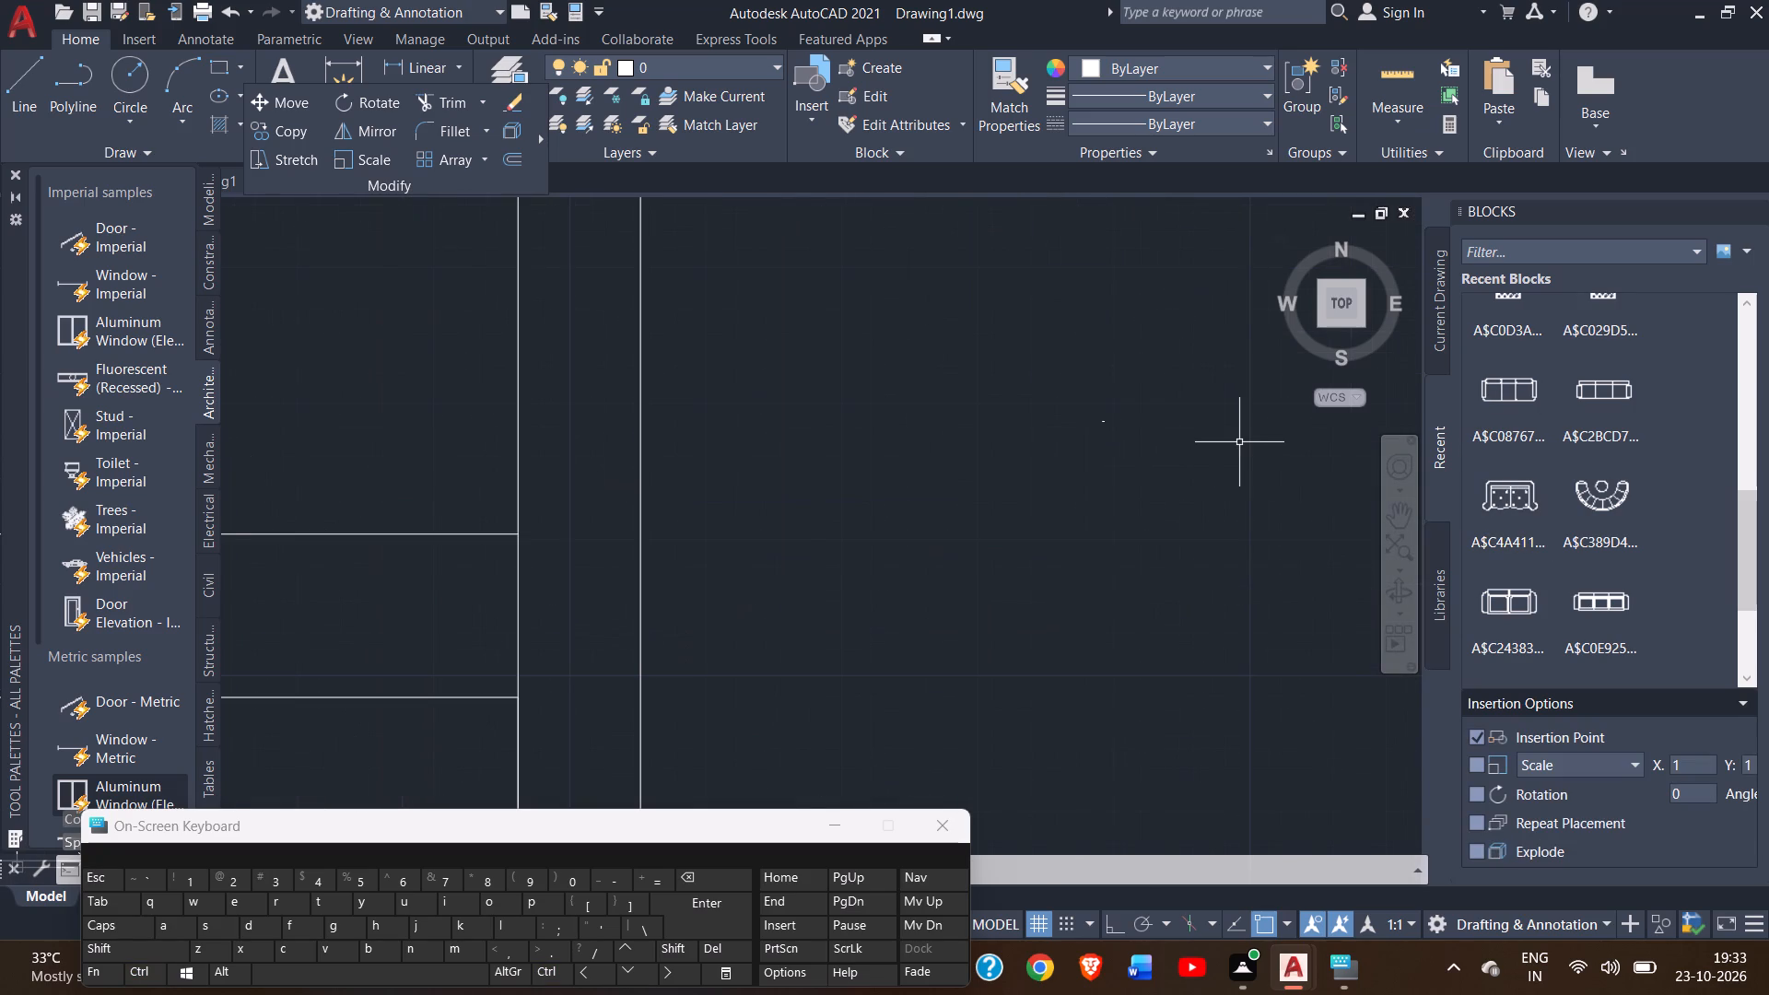
{"action": "scroll", "coordinate": [1110, 423], "scroll_direction": "up", "scroll_amount": 2, "text": "ctrl"}
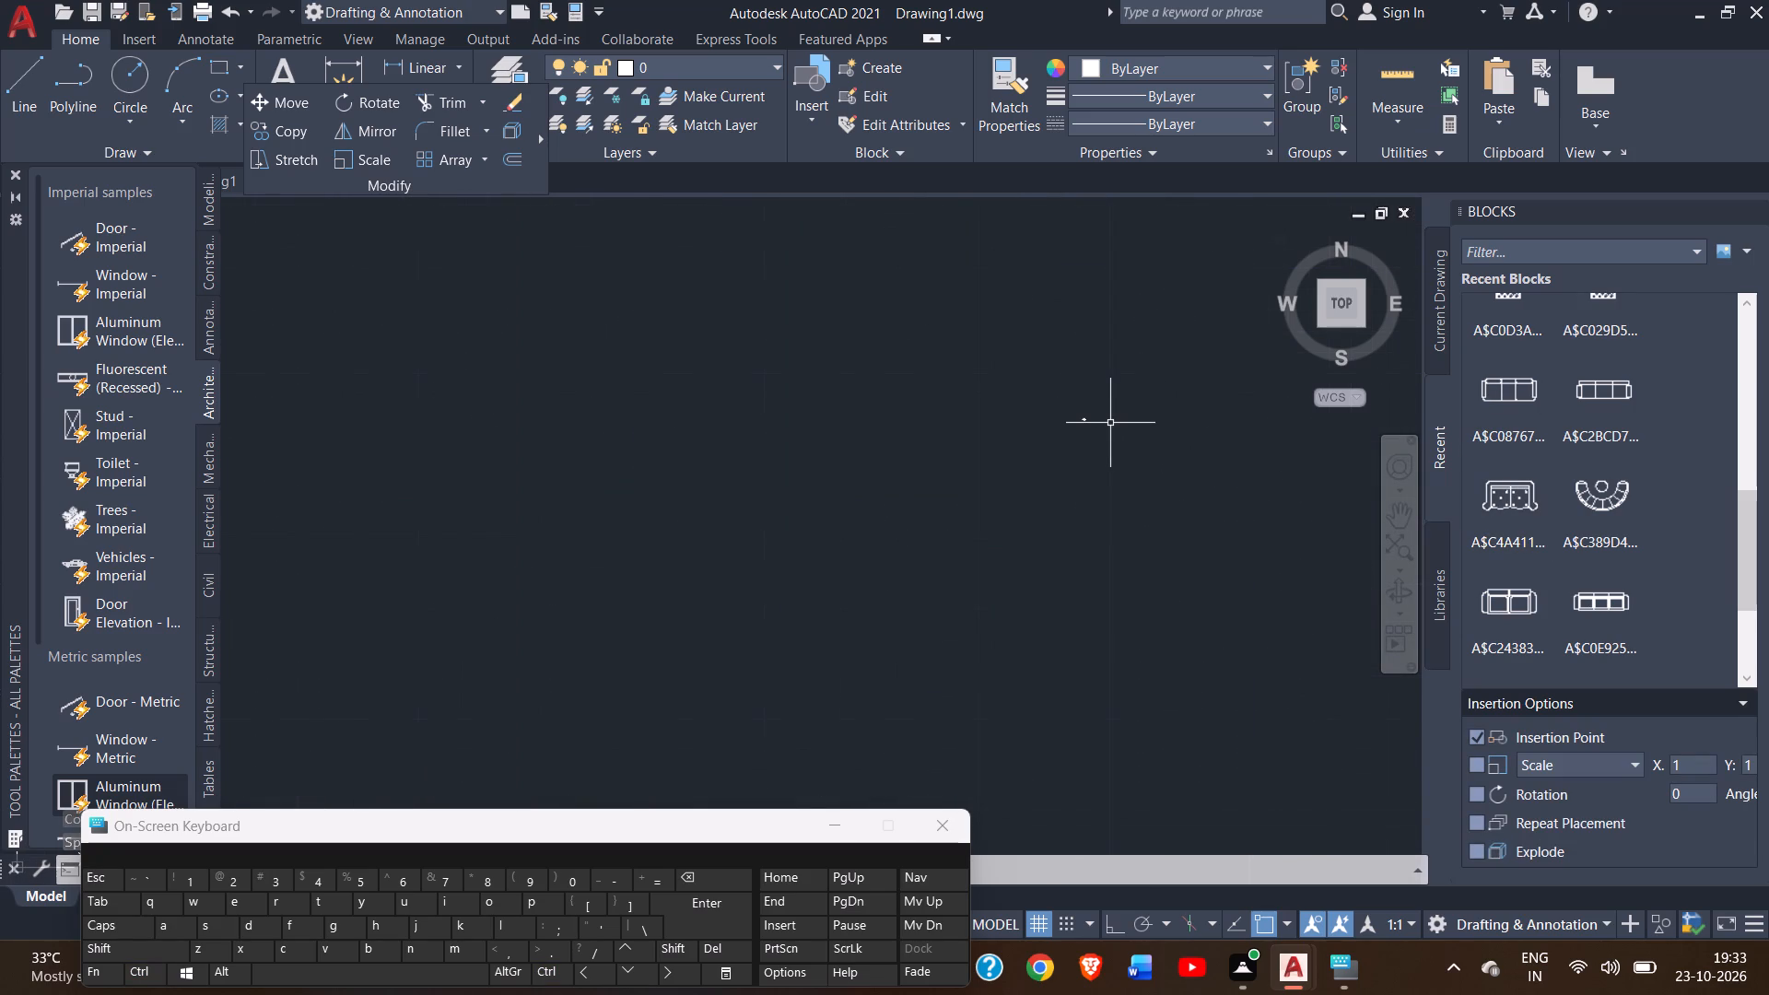
{"action": "scroll", "coordinate": [1110, 423], "scroll_direction": "up", "scroll_amount": 5, "text": "ctrl"}
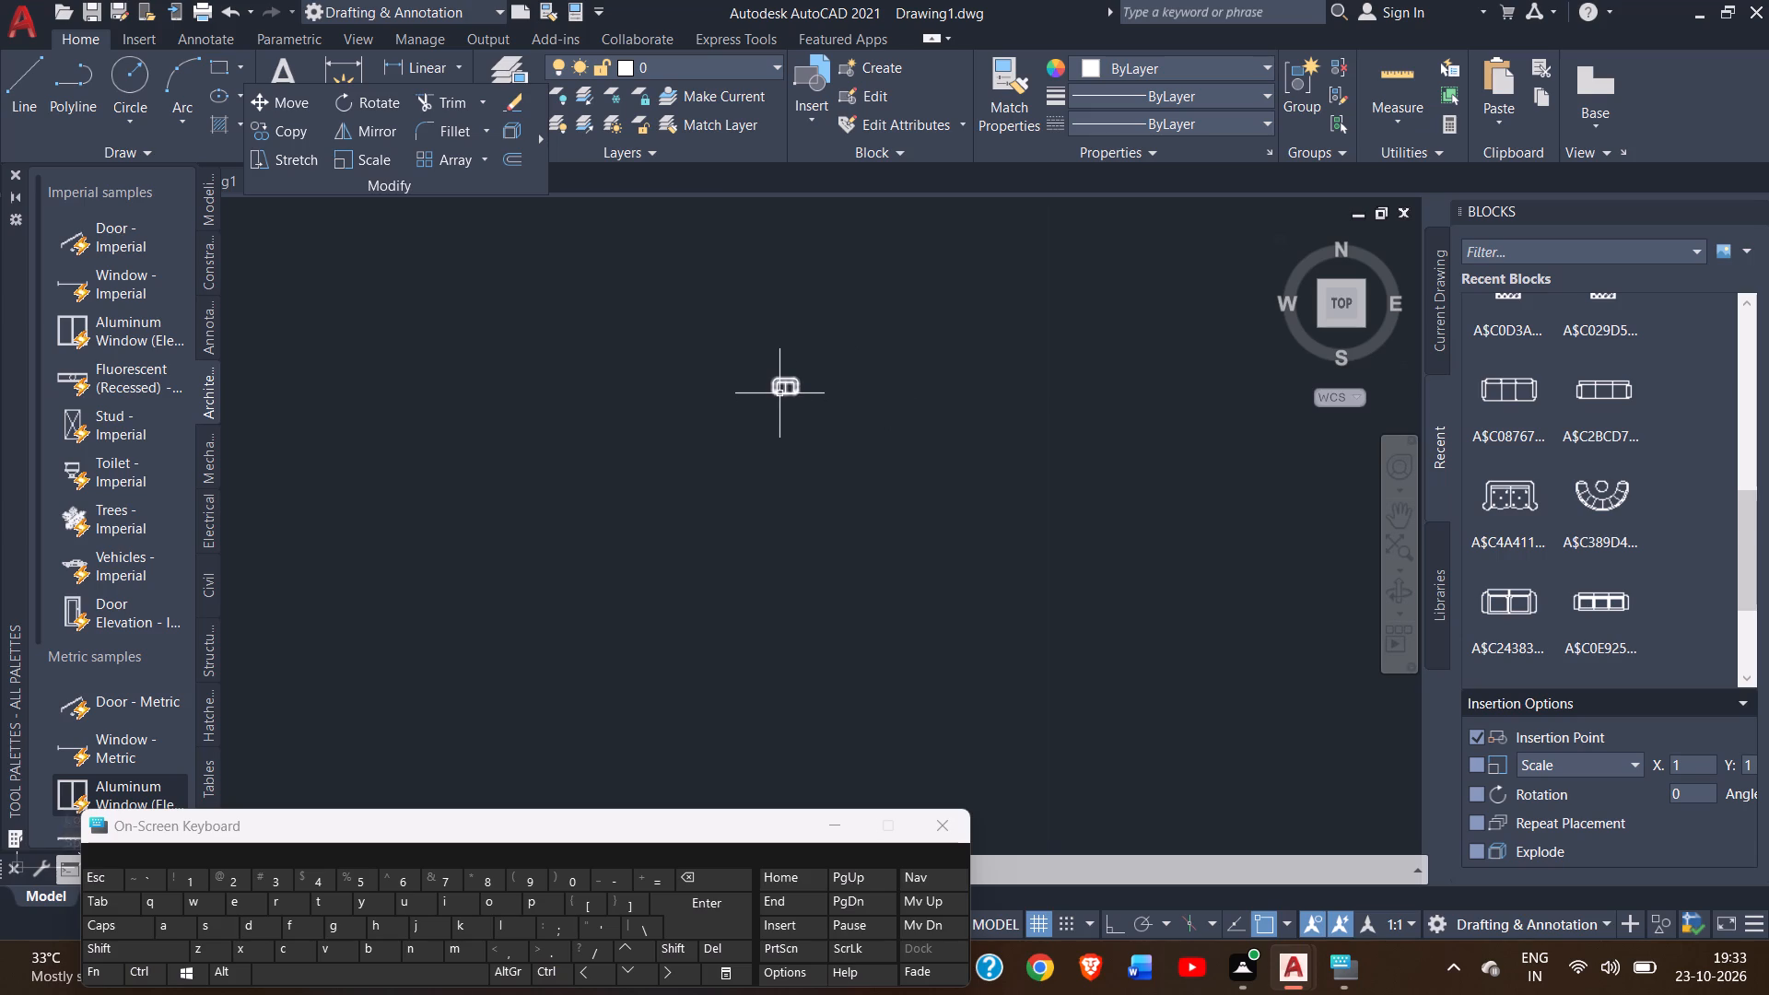
{"action": "left_click", "coordinate": [779, 393]}
{"action": "scroll", "coordinate": [779, 394], "scroll_direction": "up", "scroll_amount": 4, "text": "ctrl"}
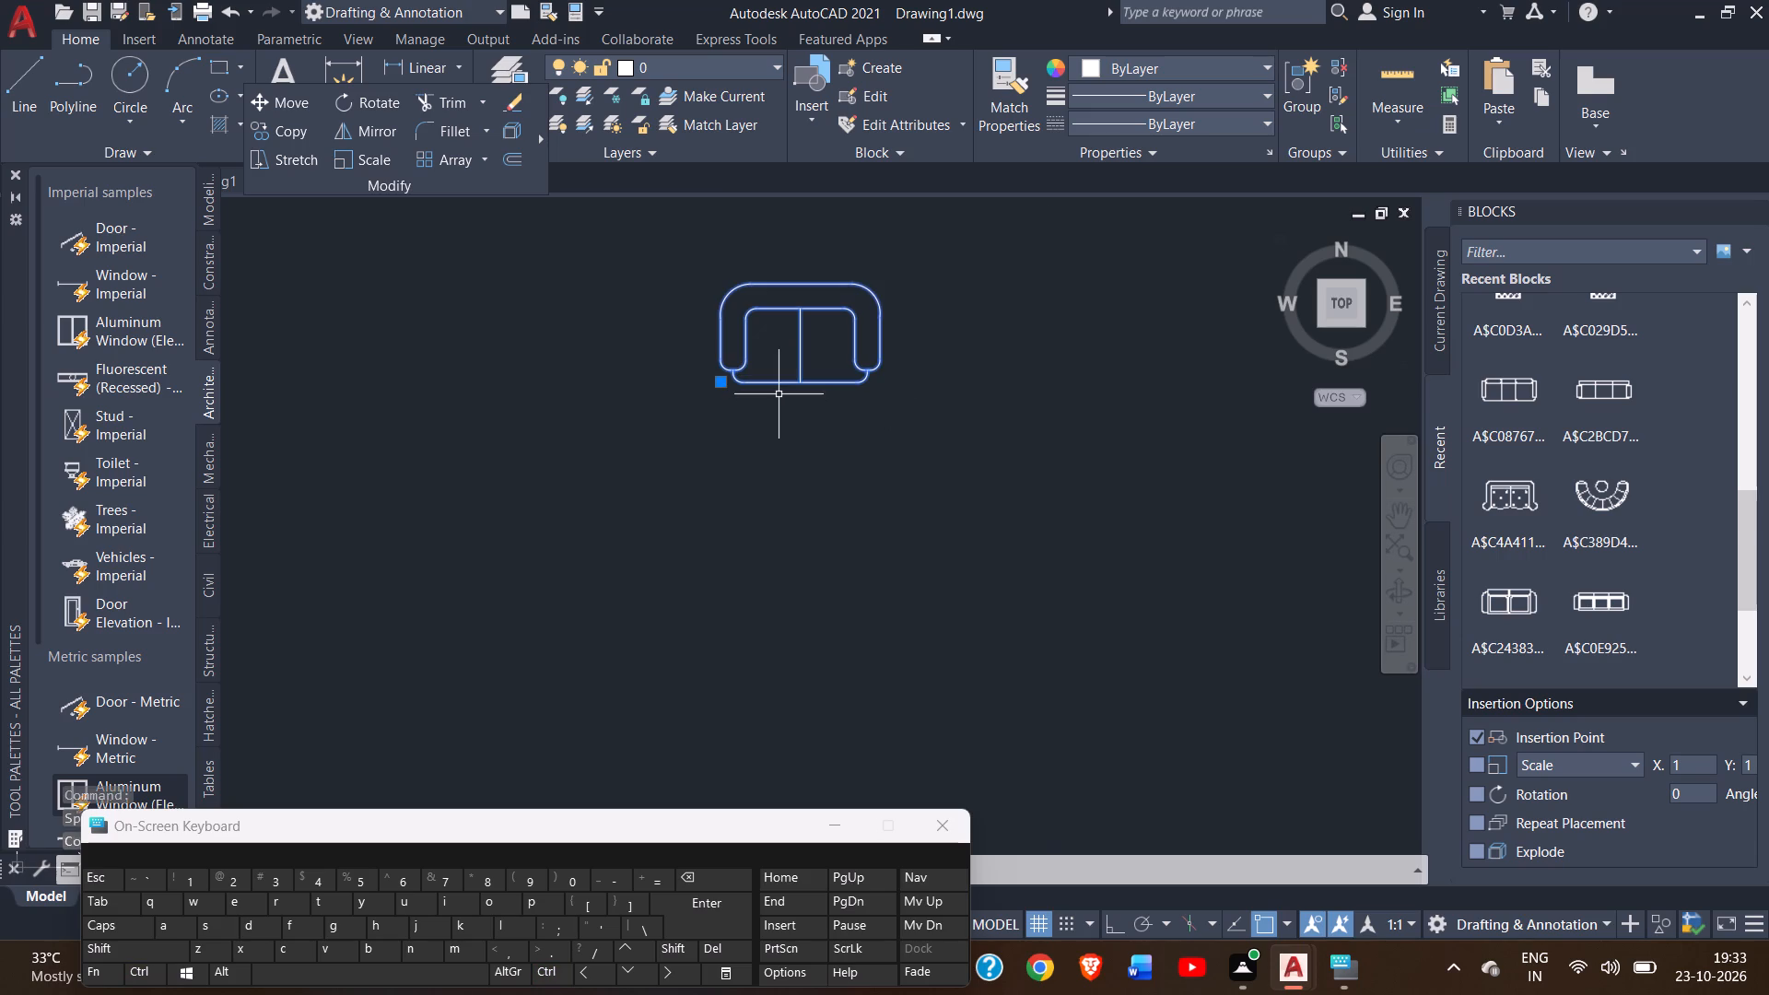
{"action": "left_click", "coordinate": [1402, 509]}
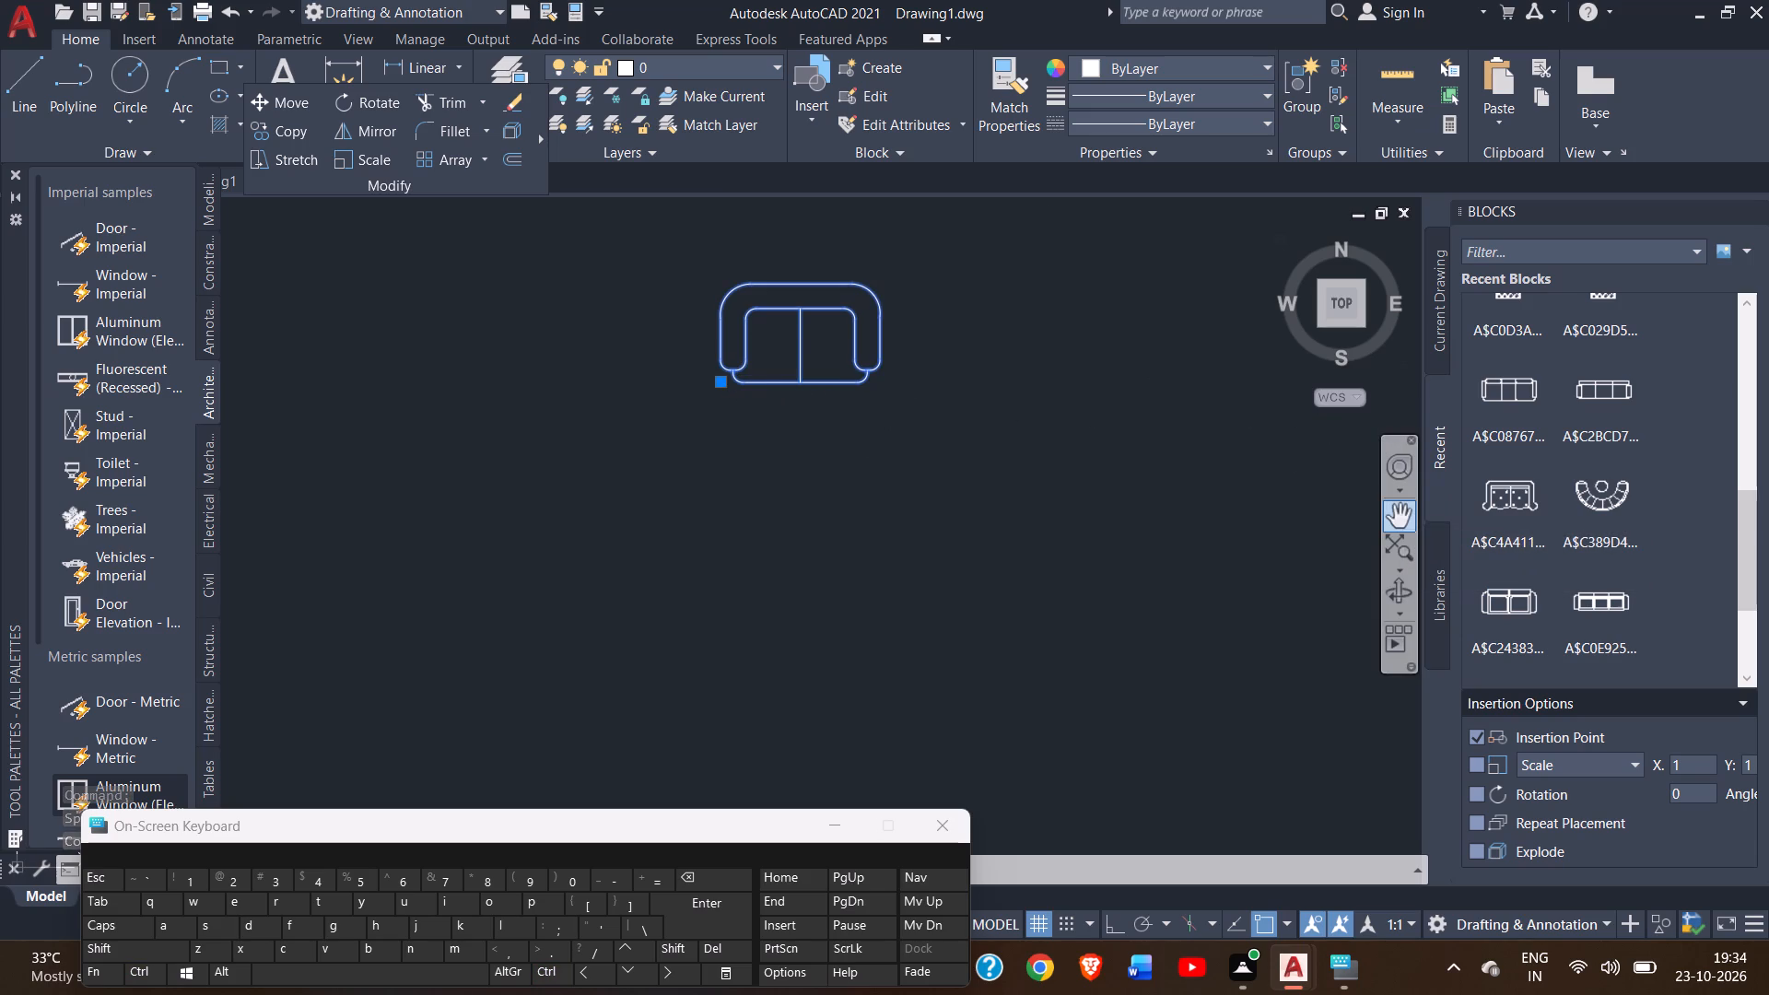
{"action": "left_click_drag", "start_coordinate": [1137, 428], "coordinate": [823, 669]}
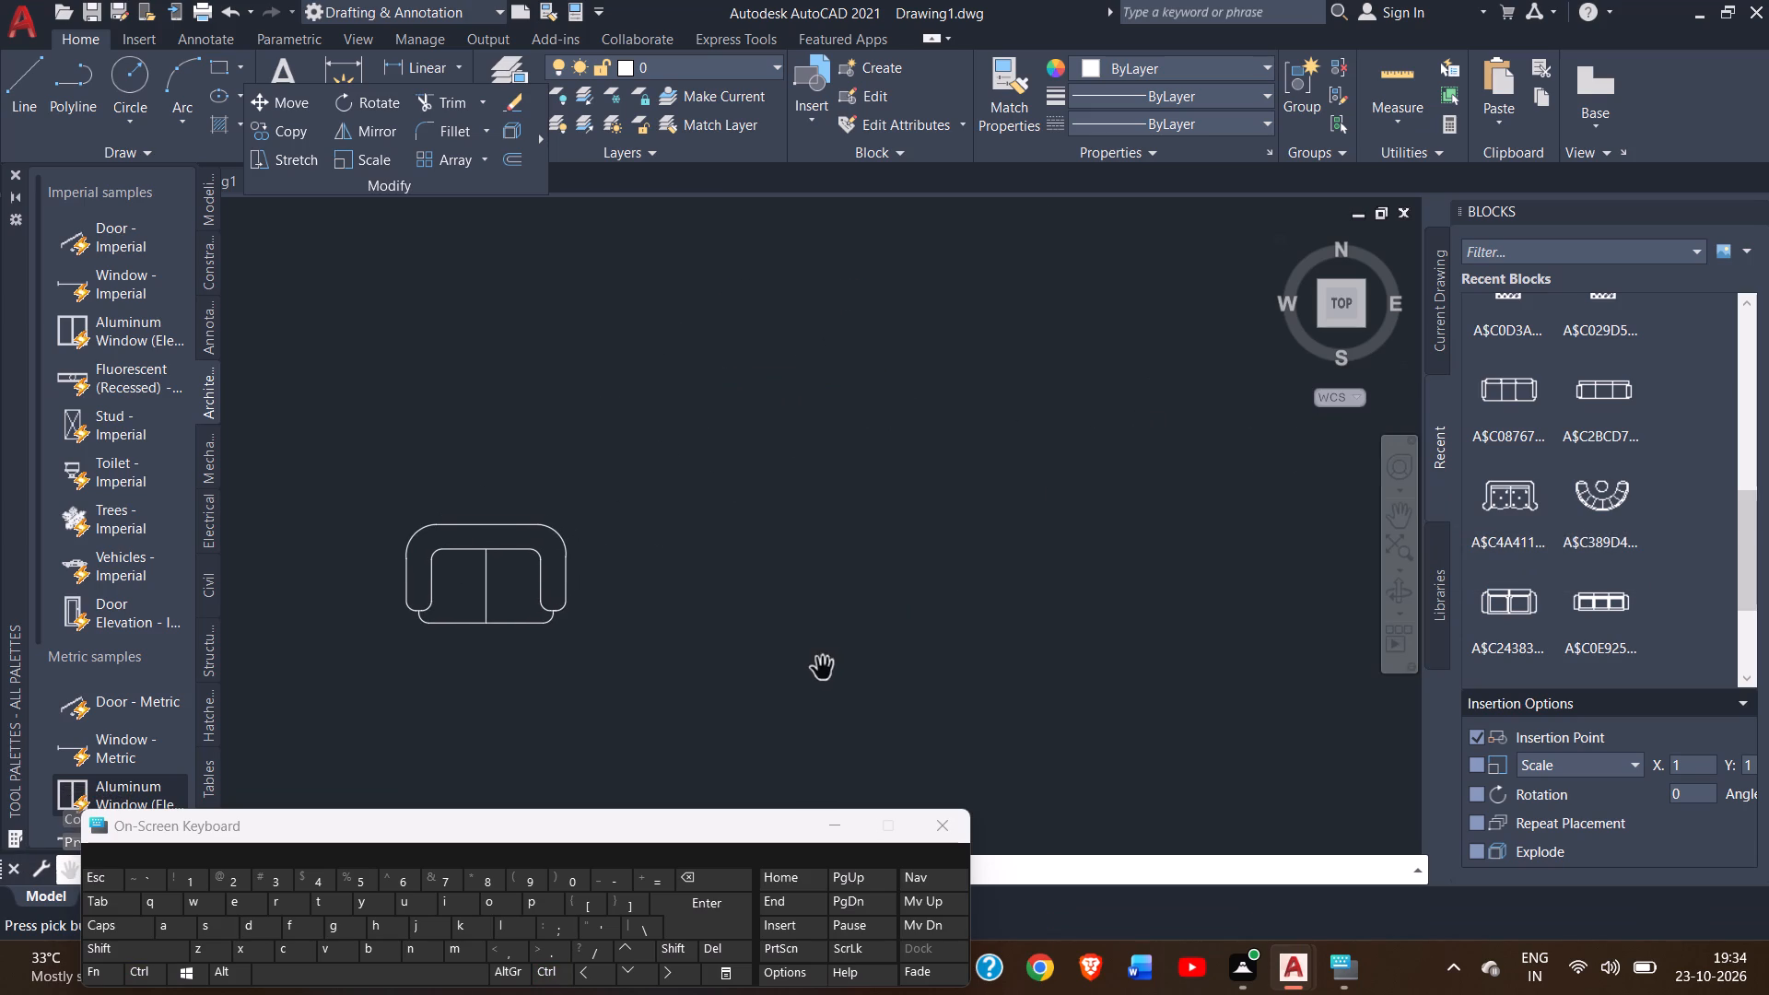
{"action": "left_click", "coordinate": [357, 157]}
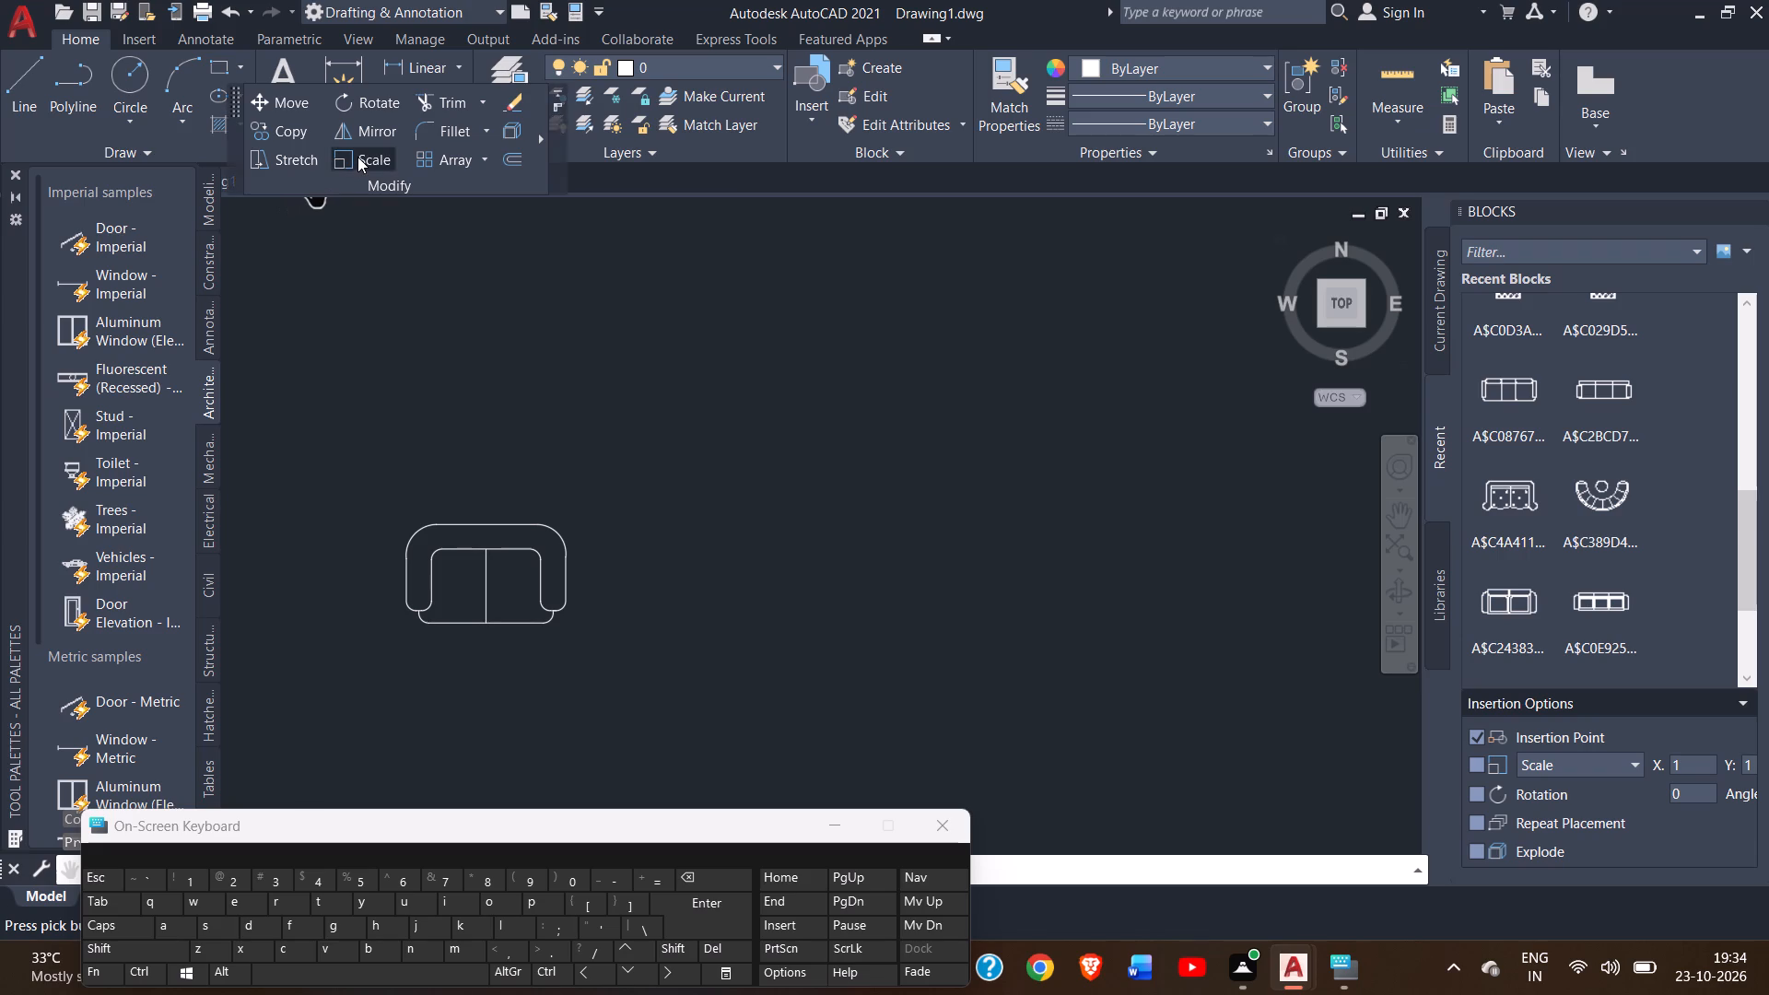
{"action": "left_click", "coordinate": [412, 605]}
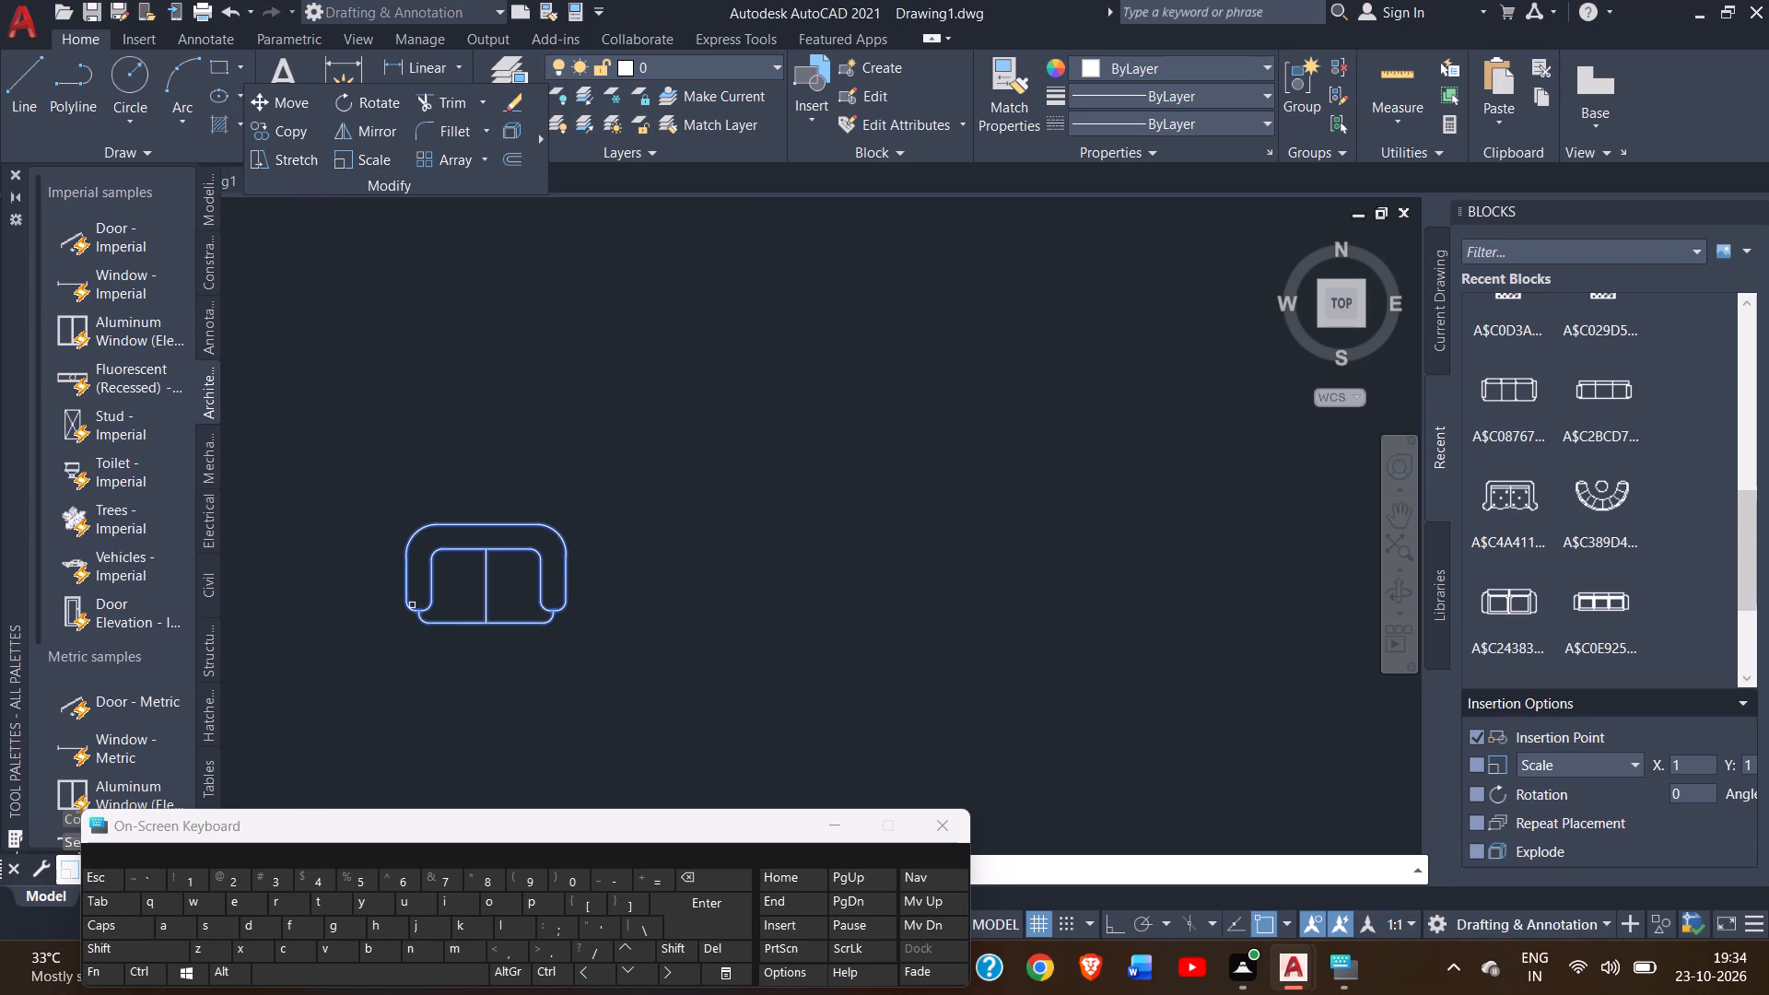
{"action": "right_click", "coordinate": [412, 605]}
{"action": "left_click_drag", "start_coordinate": [412, 605], "coordinate": [796, 433]}
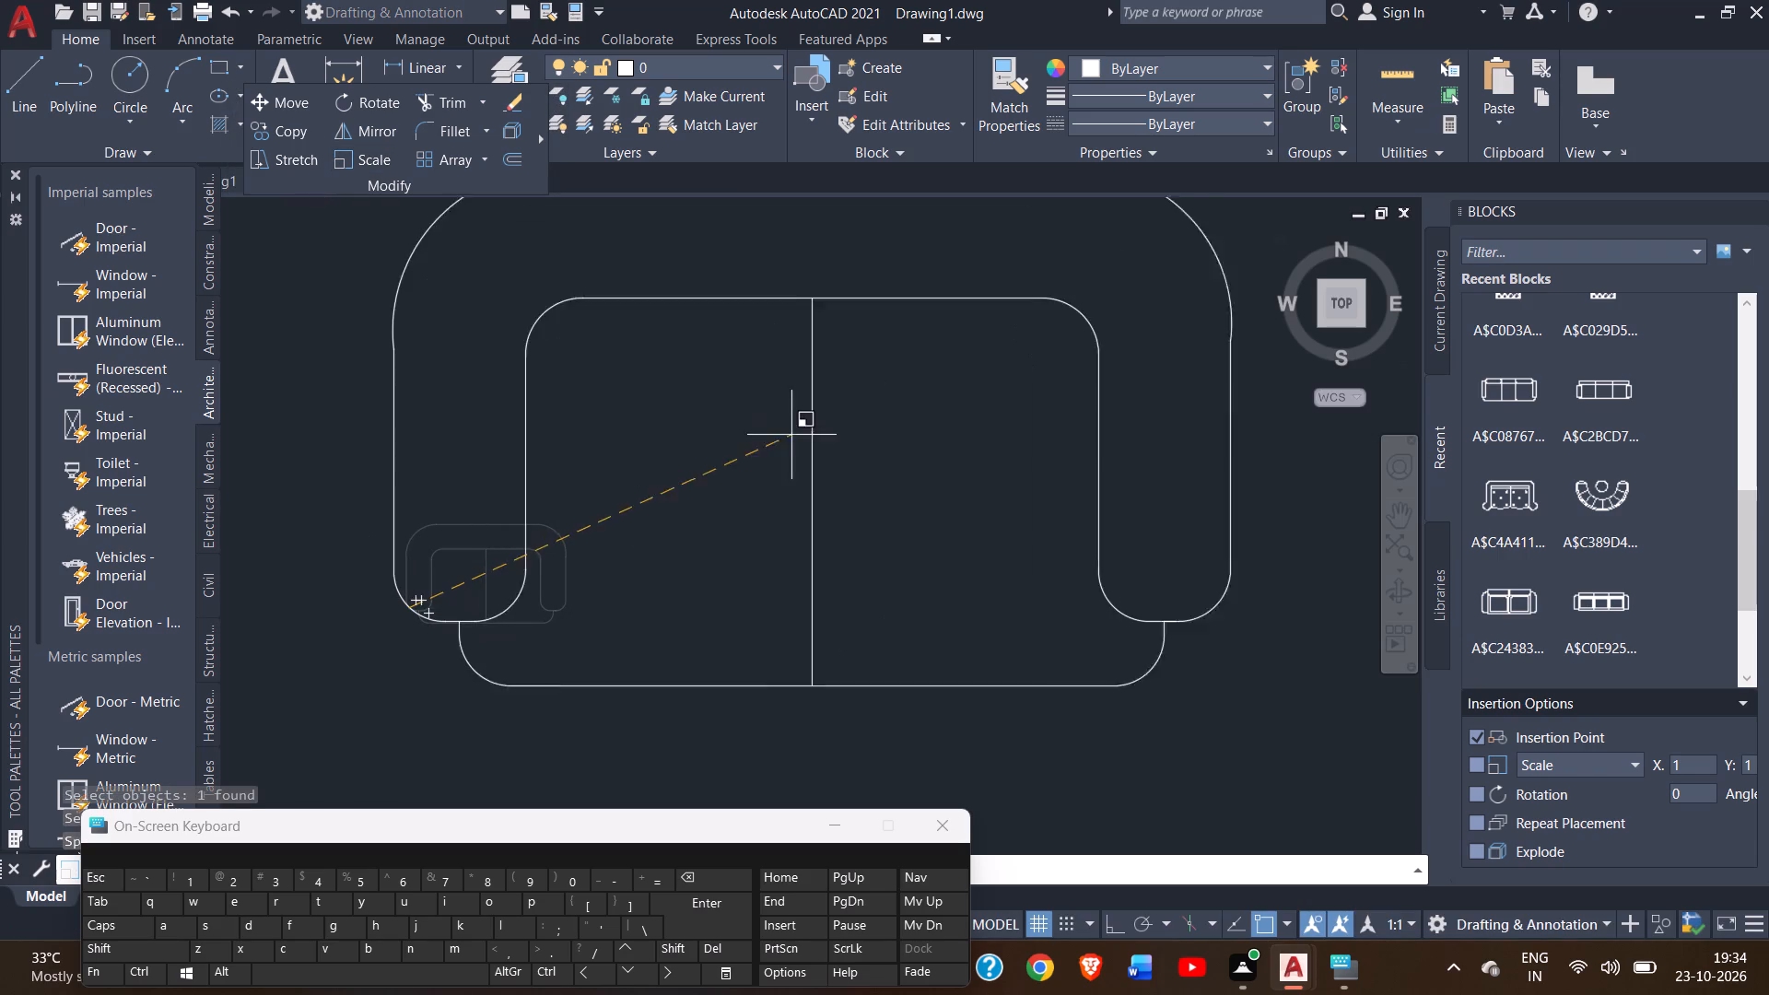
{"action": "left_click_drag", "start_coordinate": [796, 433], "coordinate": [813, 423]}
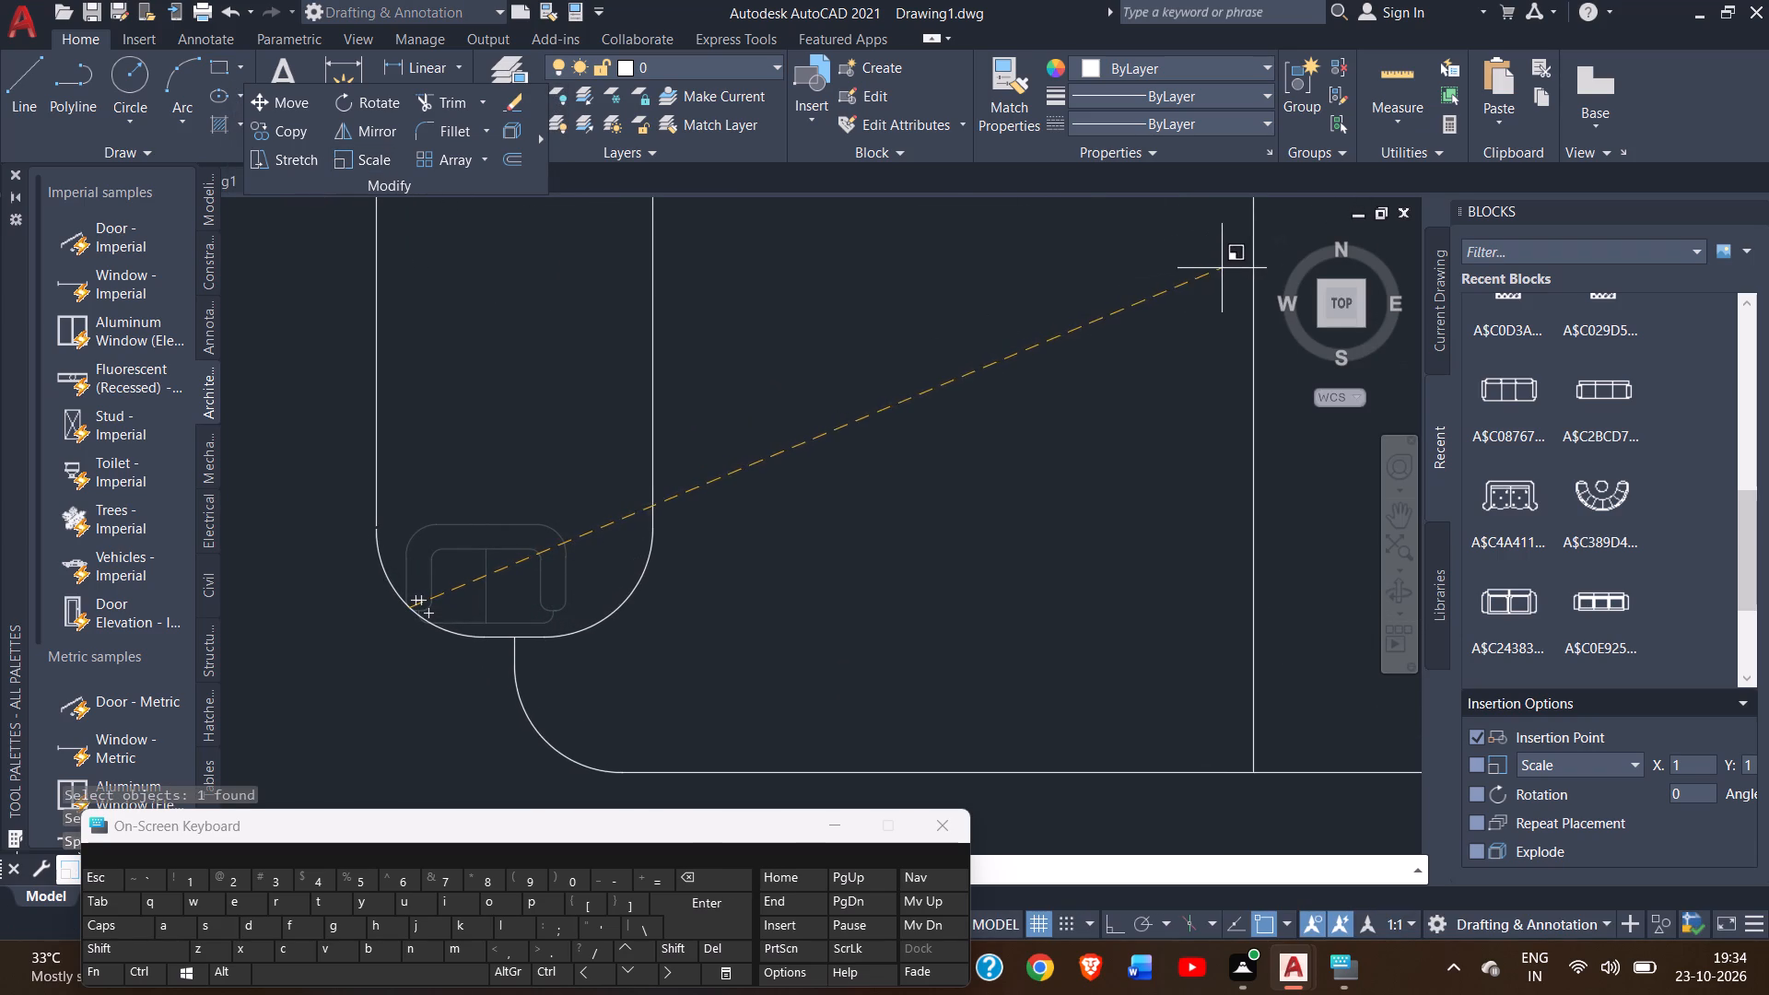
{"action": "left_click", "coordinate": [1222, 268]}
Scale the two-seat sofa up again about its lower-left corner, to a little under half a stair flight's width.
{"action": "scroll", "coordinate": [884, 428], "scroll_direction": "down", "scroll_amount": 7, "text": "ctrl"}
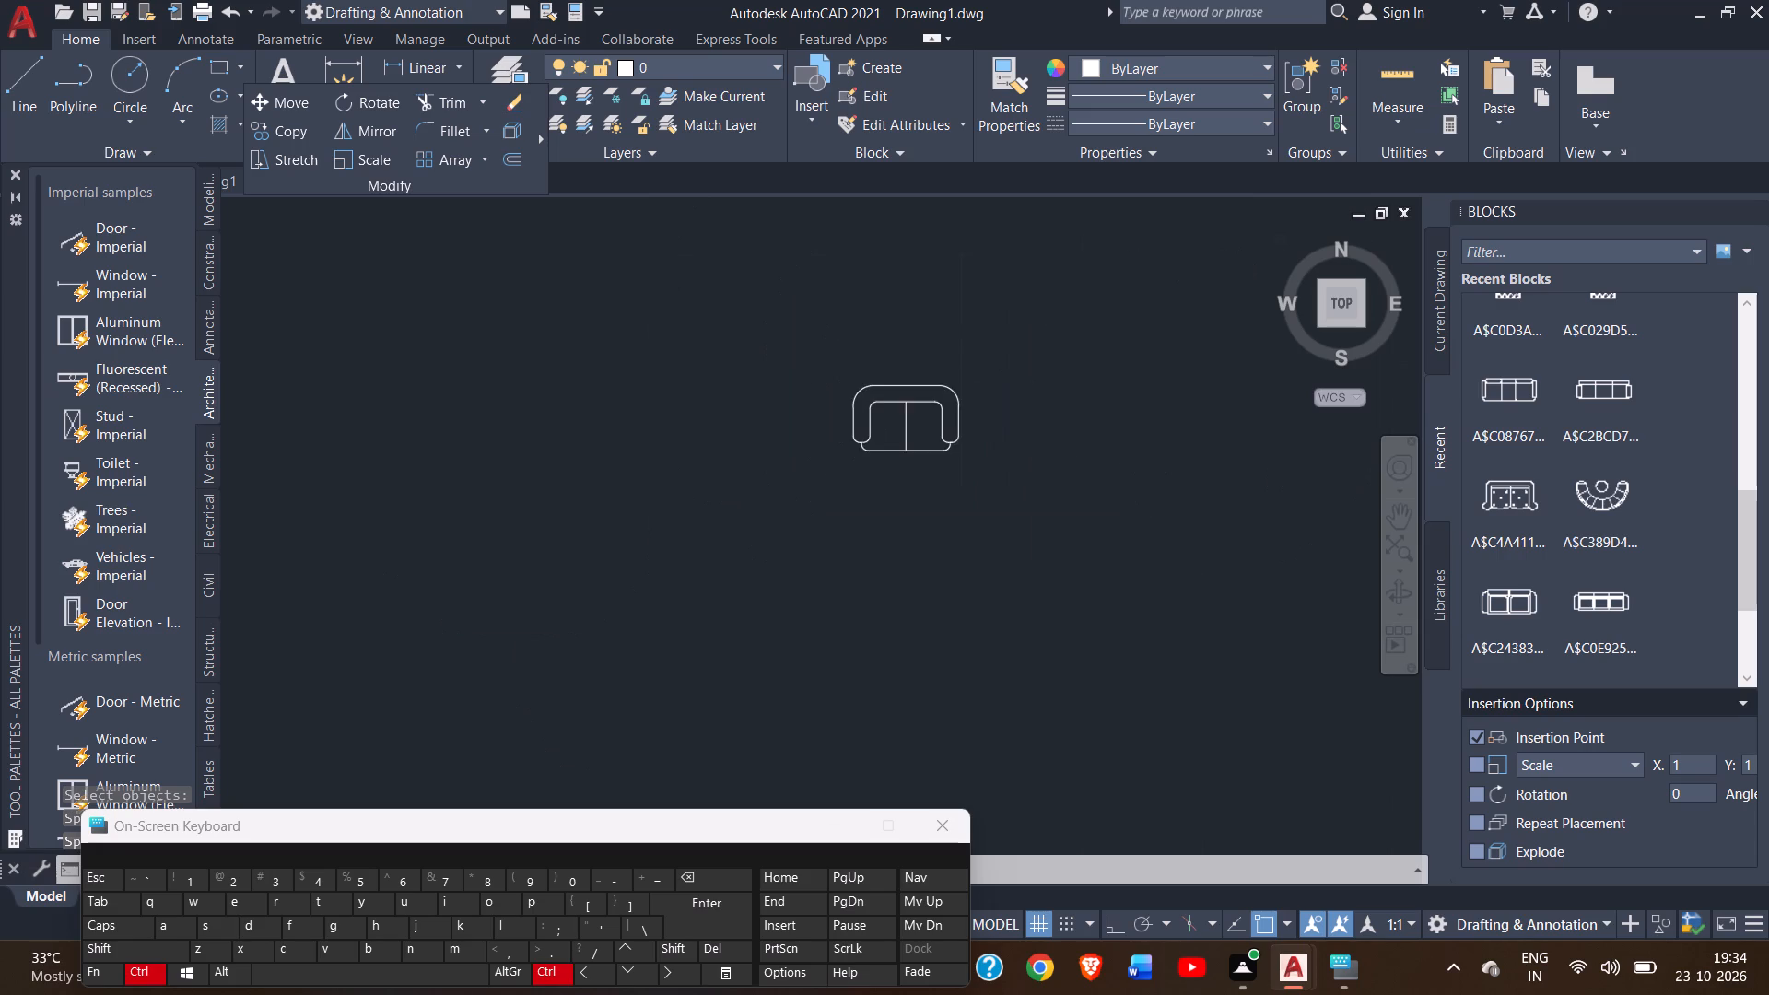
{"action": "scroll", "coordinate": [884, 428], "scroll_direction": "right", "scroll_amount": 4}
{"action": "scroll", "coordinate": [884, 428], "scroll_direction": "down", "scroll_amount": 5, "text": "ctrl"}
{"action": "scroll", "coordinate": [884, 428], "scroll_direction": "up", "scroll_amount": 3, "text": "ctrl"}
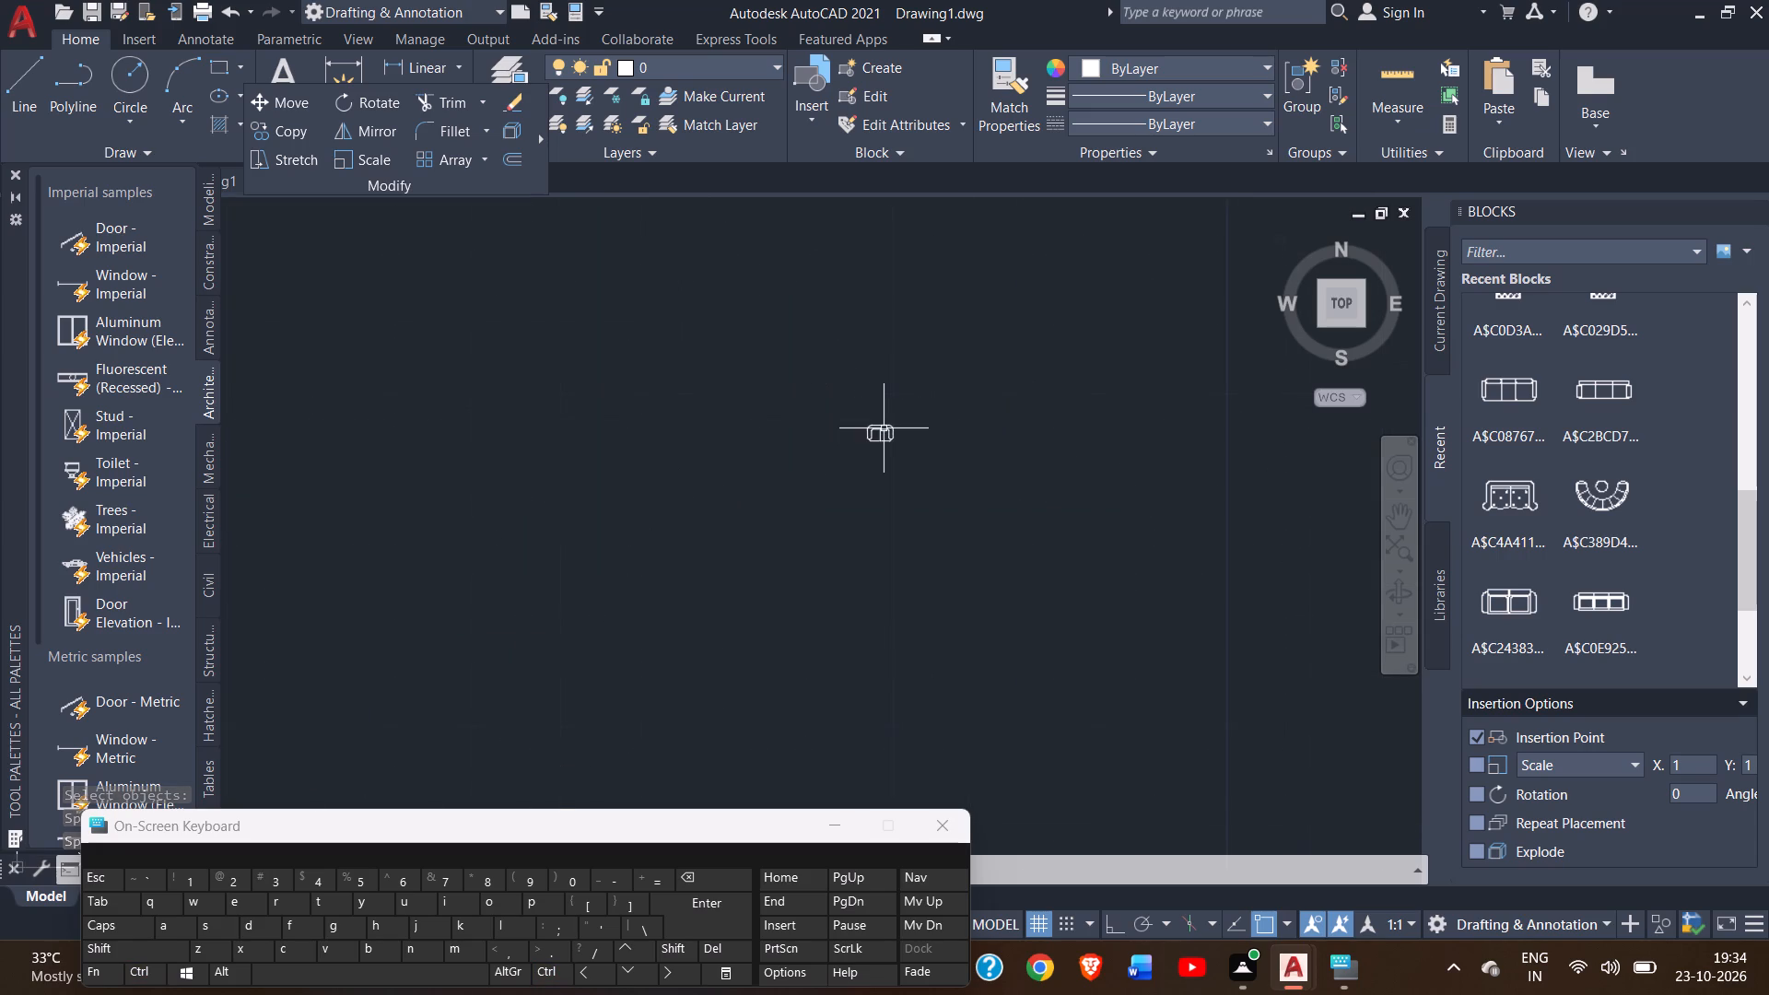
{"action": "scroll", "coordinate": [884, 428], "scroll_direction": "up", "scroll_amount": 2, "text": "ctrl"}
{"action": "left_click", "coordinate": [1393, 509]}
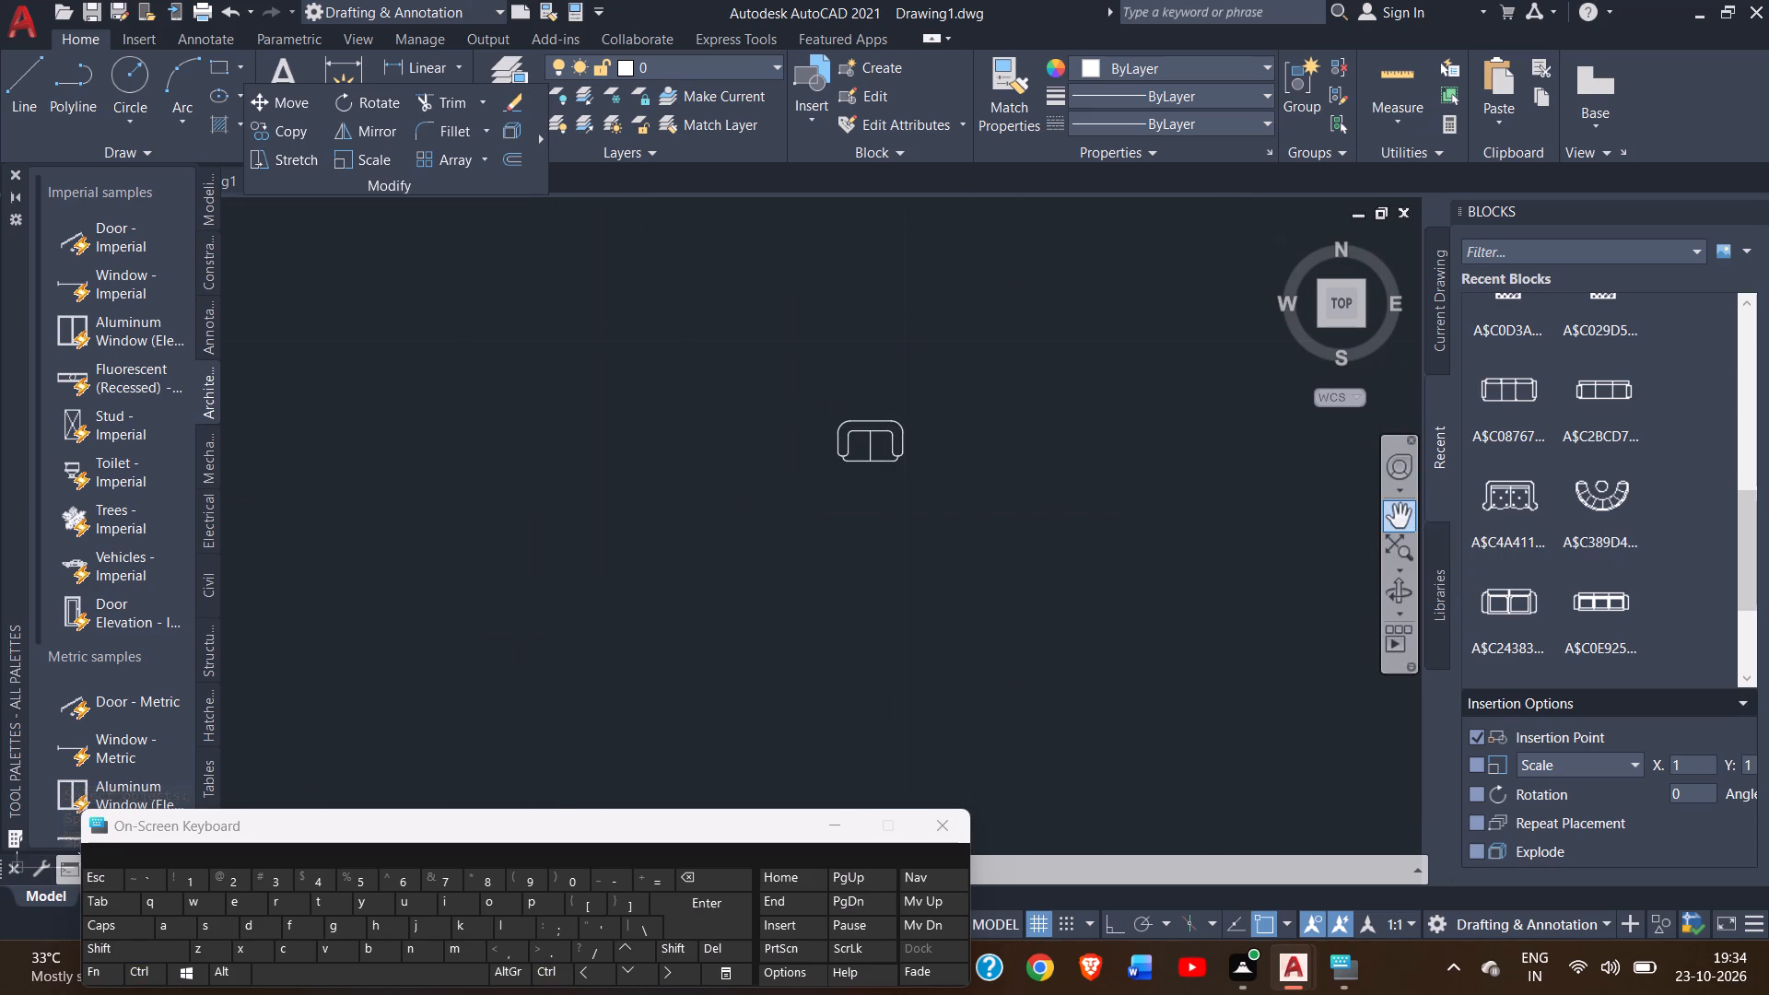
{"action": "left_click_drag", "start_coordinate": [914, 438], "coordinate": [477, 623]}
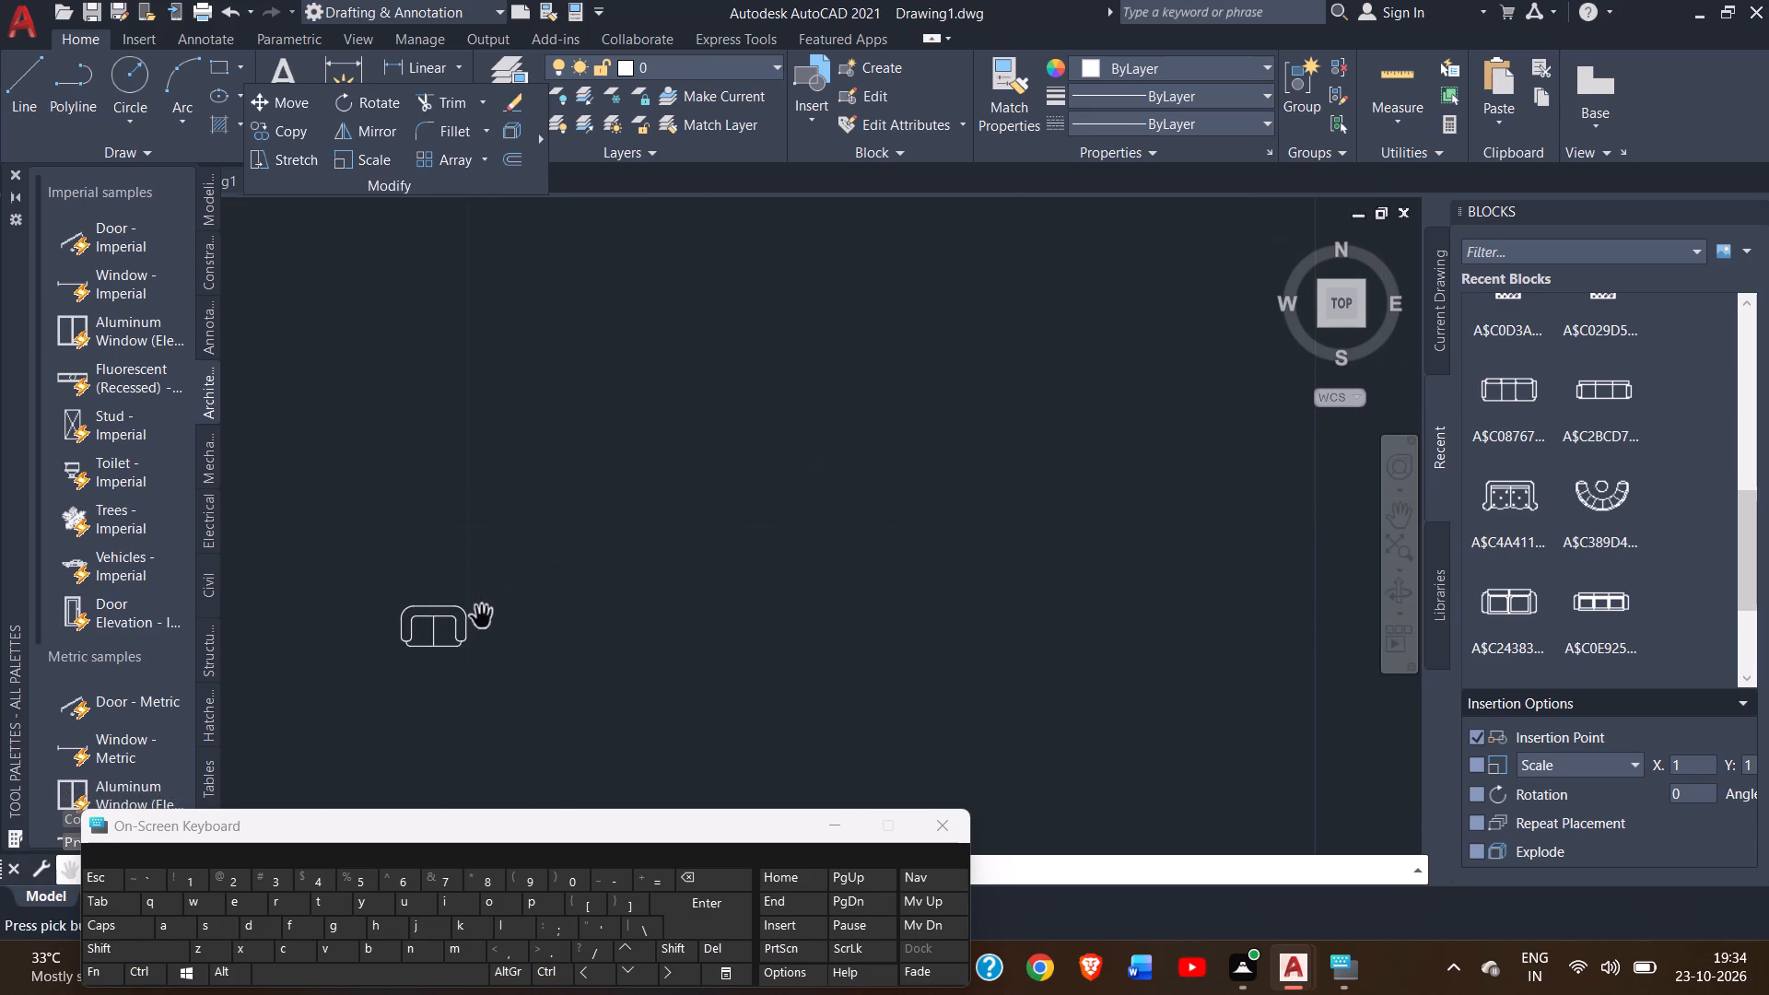
{"action": "right_click", "coordinate": [509, 583]}
{"action": "left_click", "coordinate": [529, 604]}
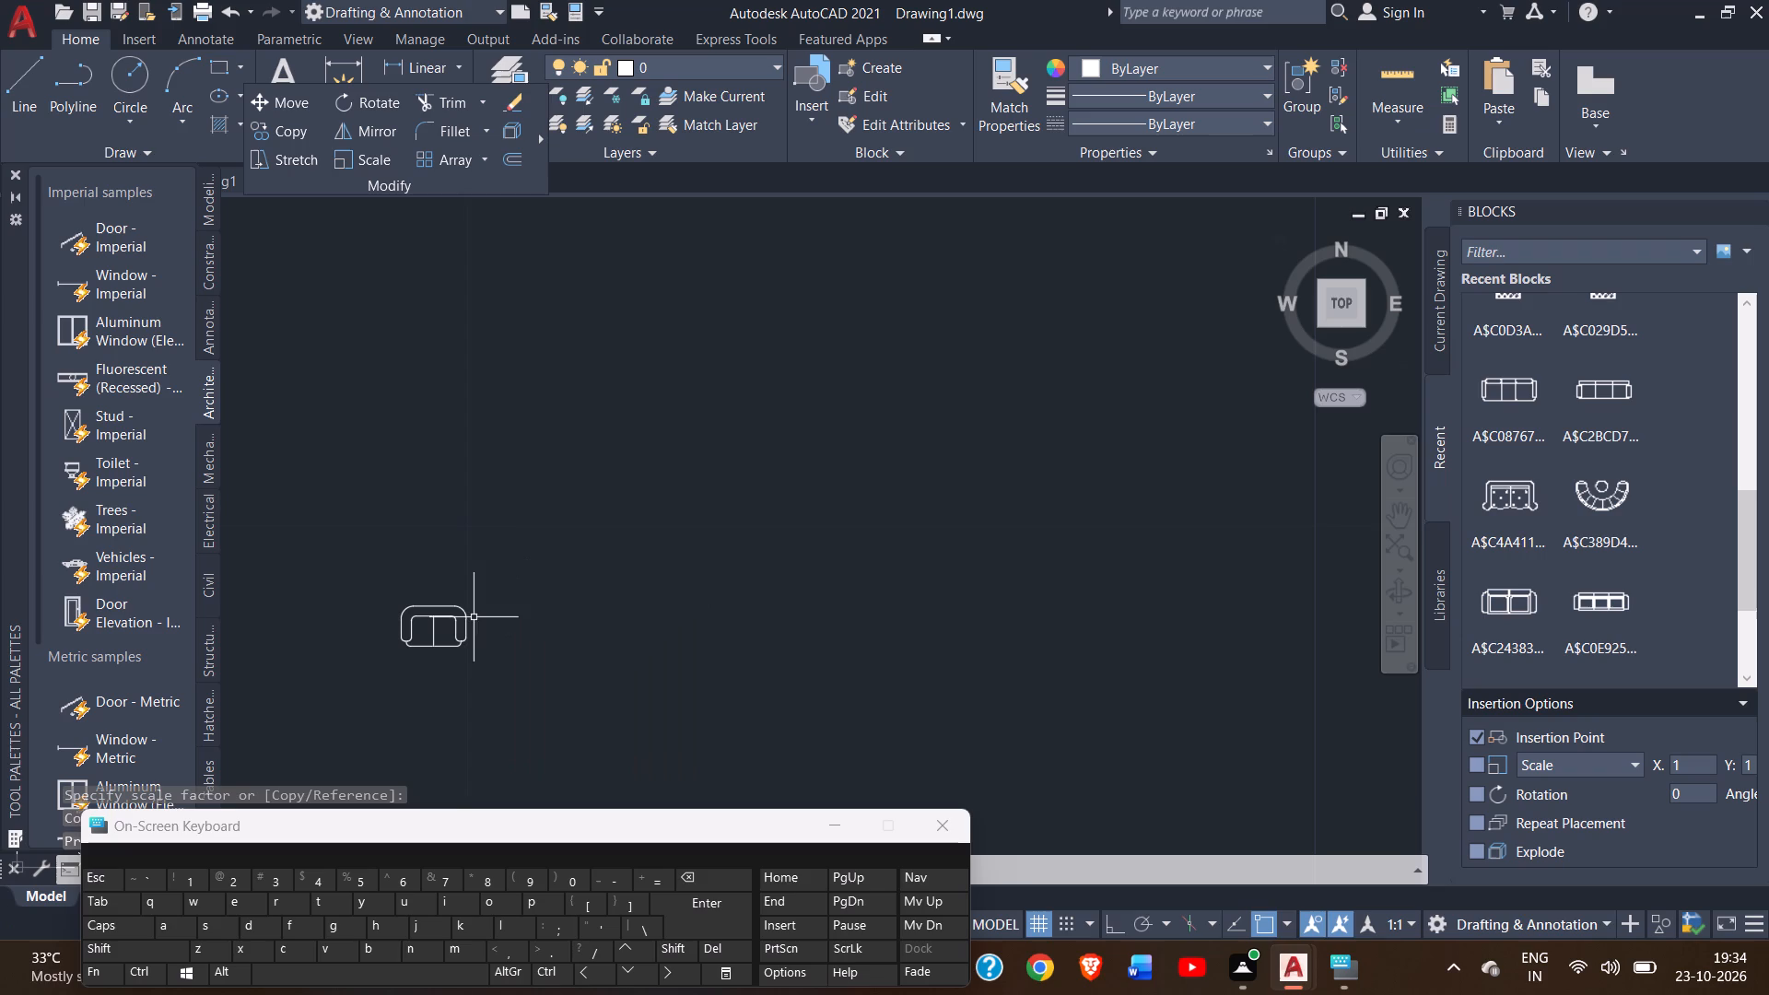
{"action": "left_click", "coordinate": [428, 615]}
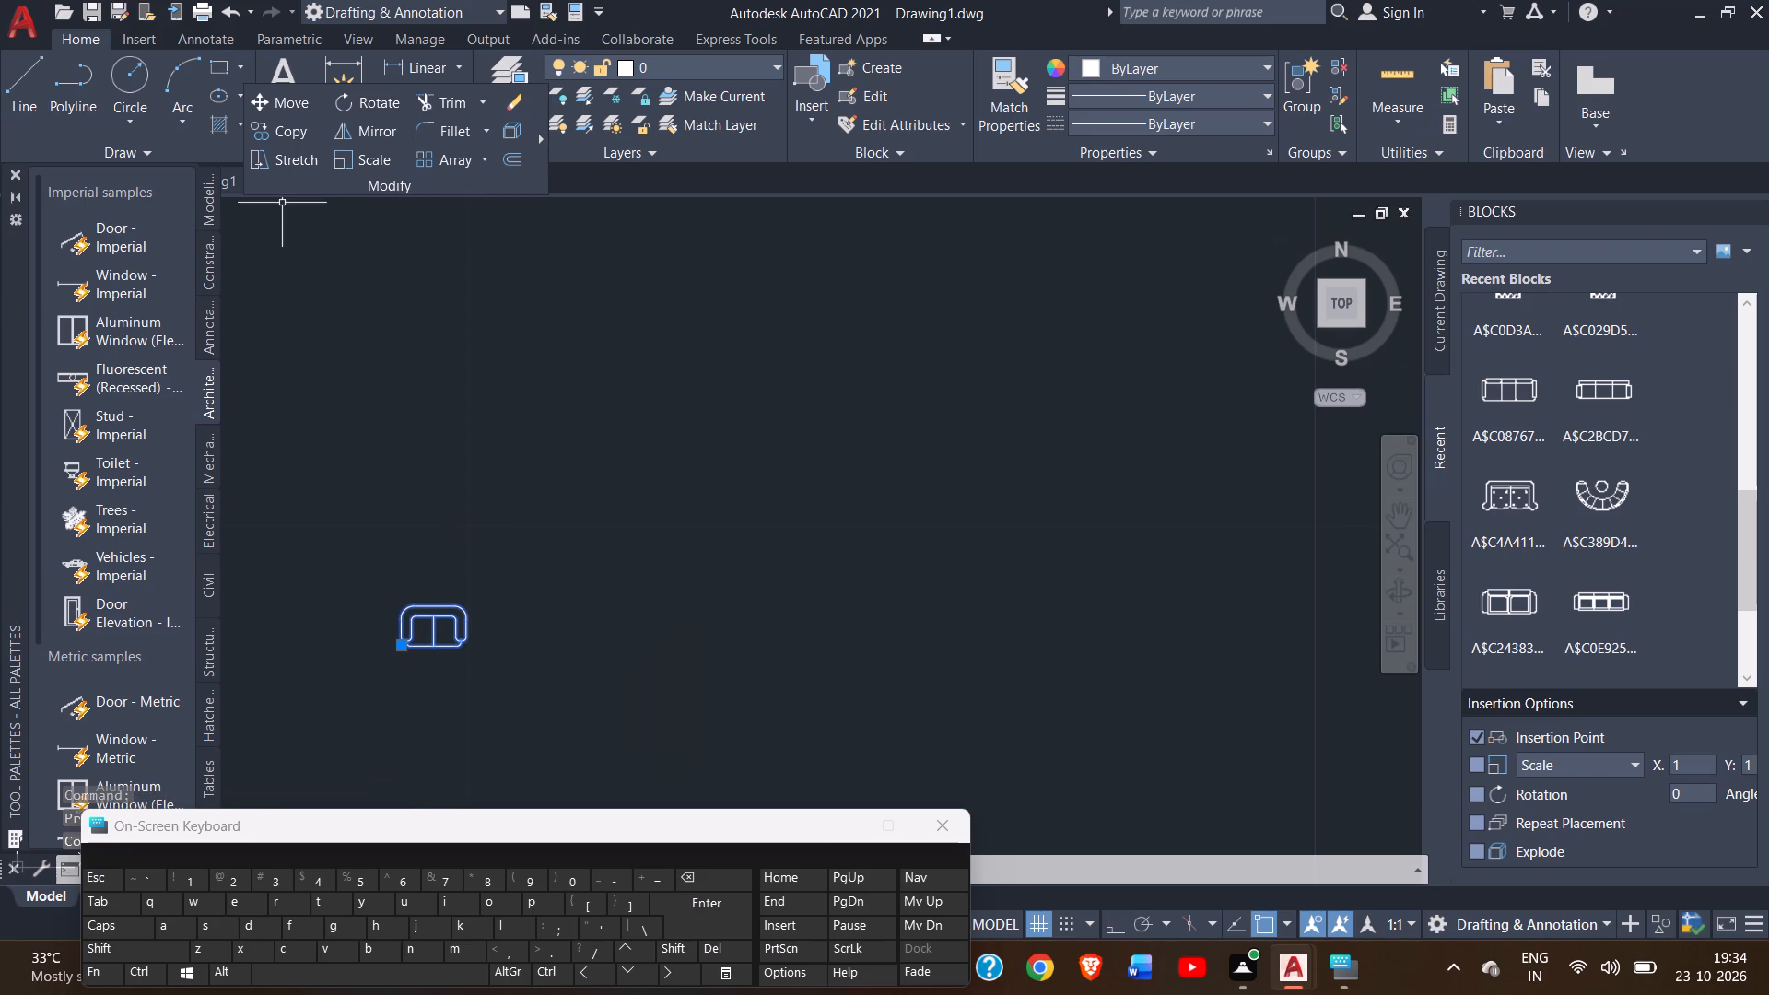
{"action": "left_click", "coordinate": [357, 154]}
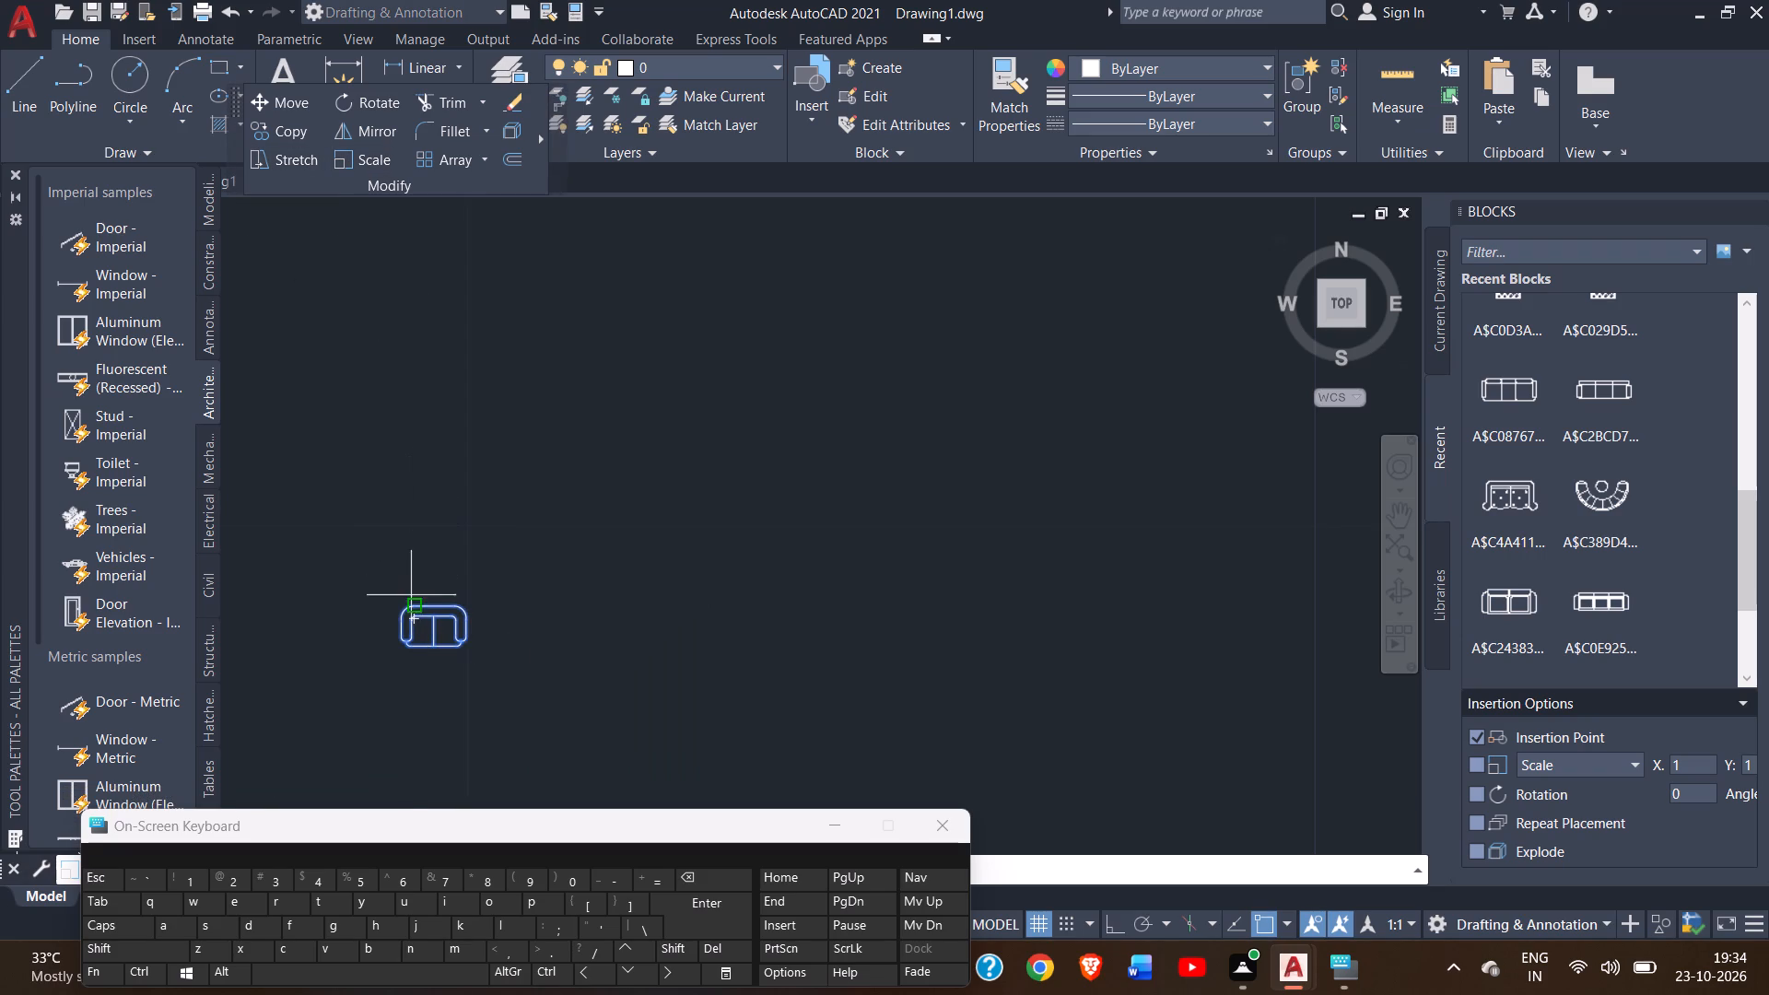
{"action": "left_click_drag", "start_coordinate": [404, 645], "coordinate": [732, 468]}
{"action": "left_click", "coordinate": [1078, 345]}
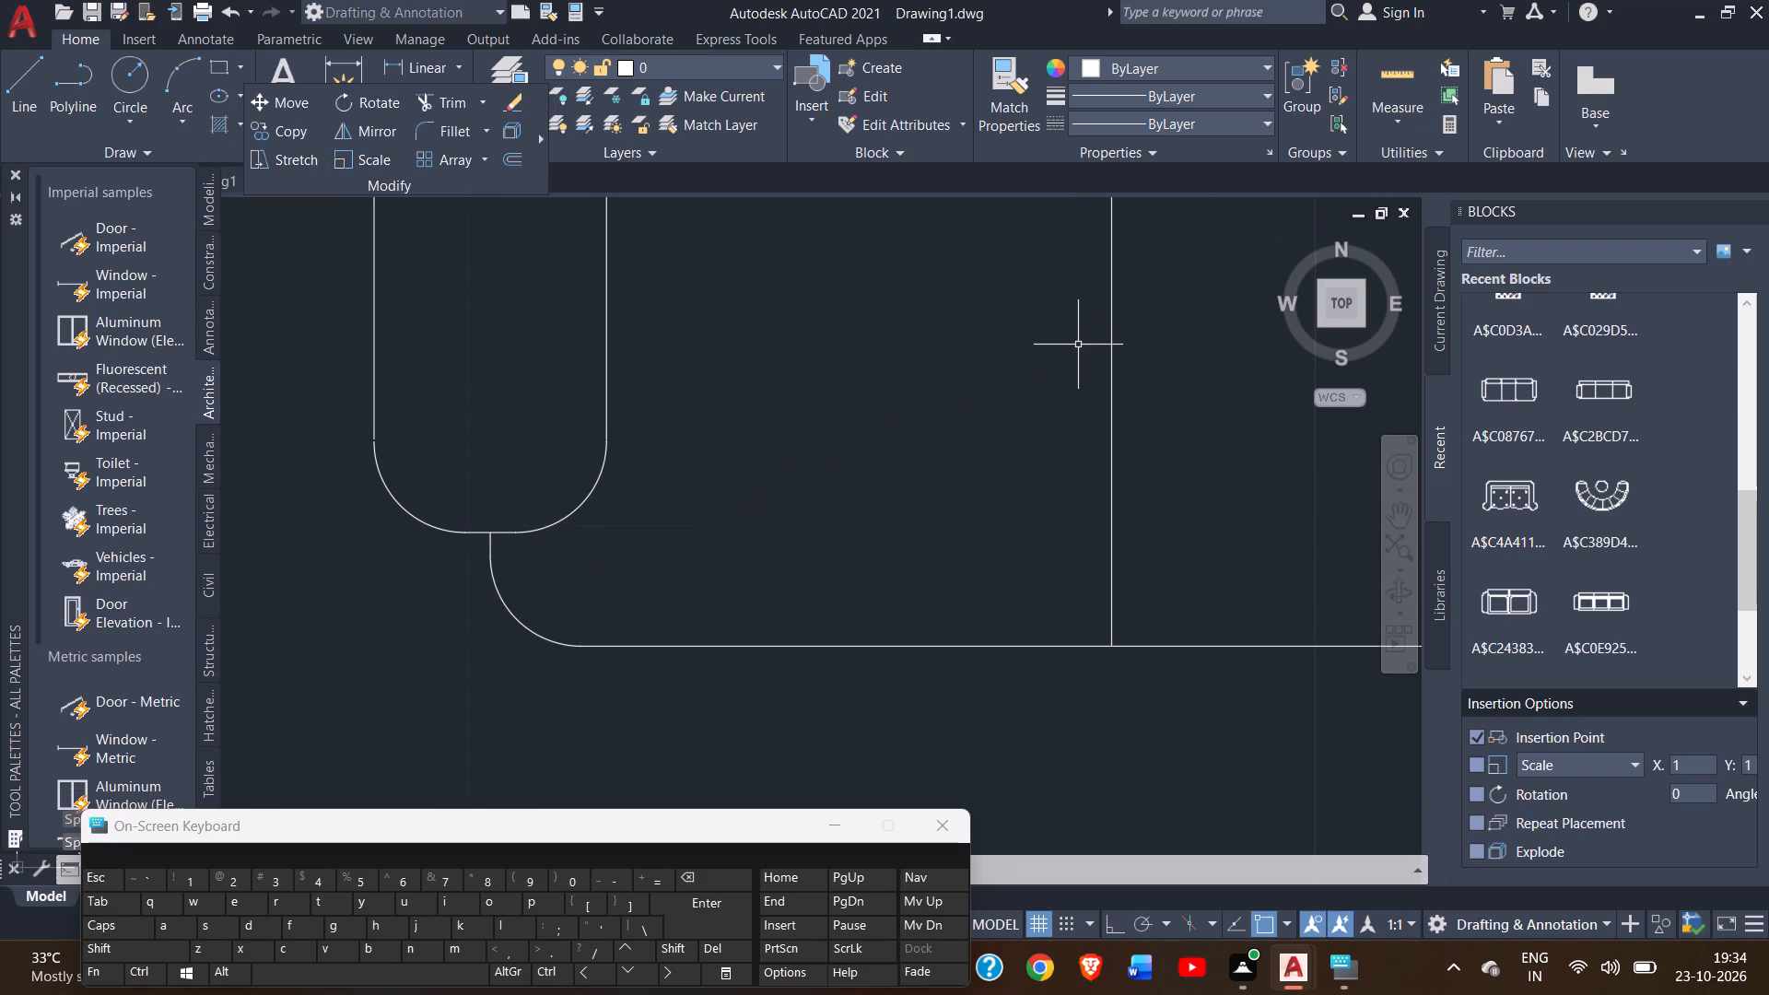
Scale the two-seat sofa up once more from its lower-left side, to slightly less than one stair flight's width.
{"action": "scroll", "coordinate": [852, 409], "scroll_direction": "down", "scroll_amount": 6, "text": "ctrl"}
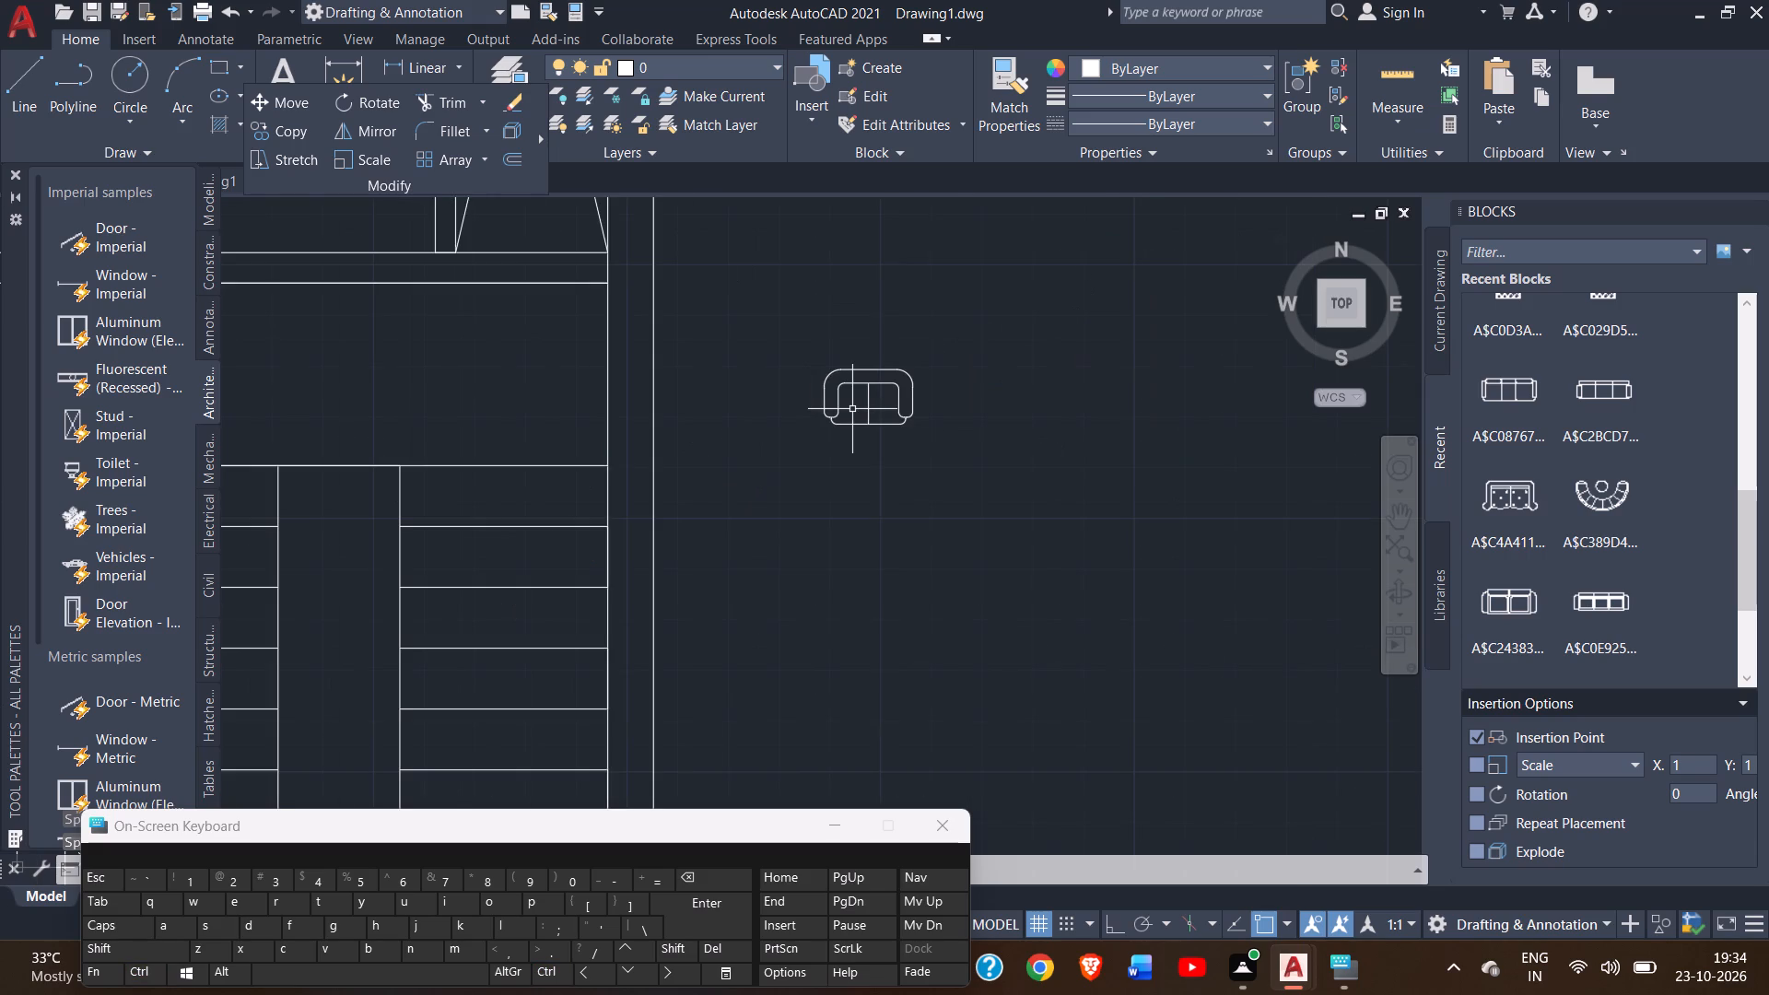
{"action": "scroll", "coordinate": [852, 409], "scroll_direction": "down", "scroll_amount": 2, "text": "ctrl"}
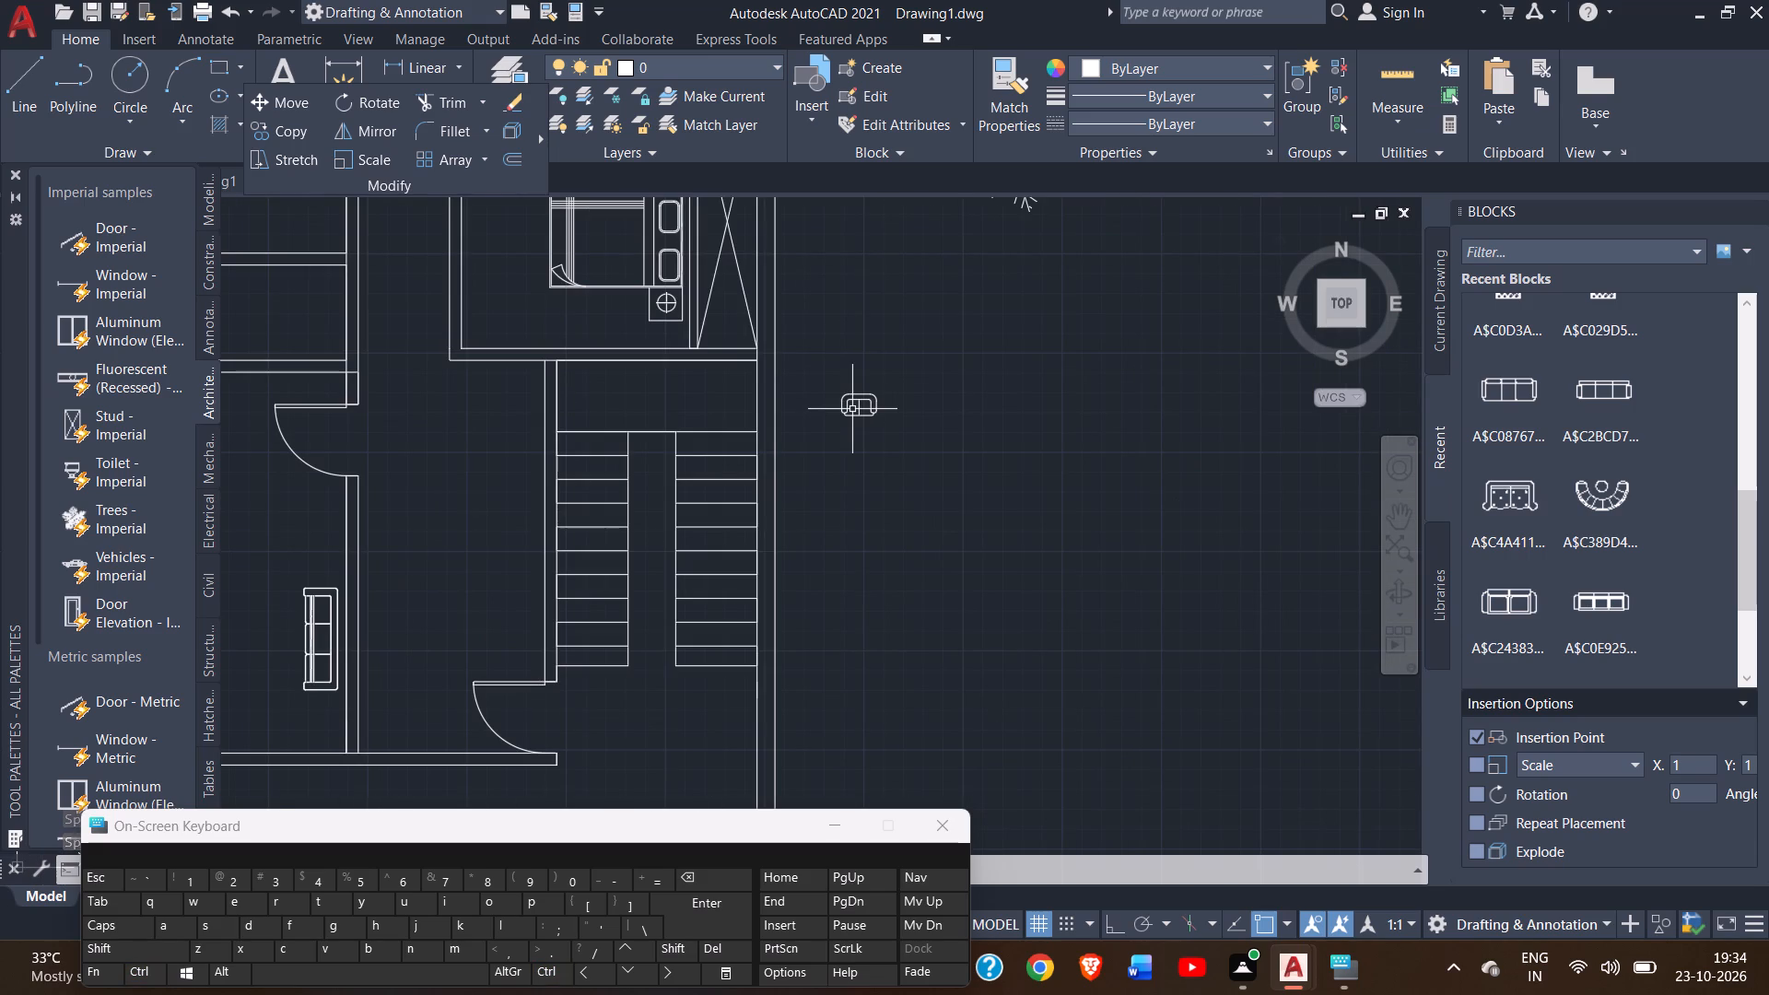
{"action": "scroll", "coordinate": [852, 409], "scroll_direction": "left", "scroll_amount": 1}
{"action": "scroll", "coordinate": [852, 409], "scroll_direction": "right", "scroll_amount": 1}
{"action": "scroll", "coordinate": [852, 409], "scroll_direction": "down", "scroll_amount": 1, "text": "ctrl"}
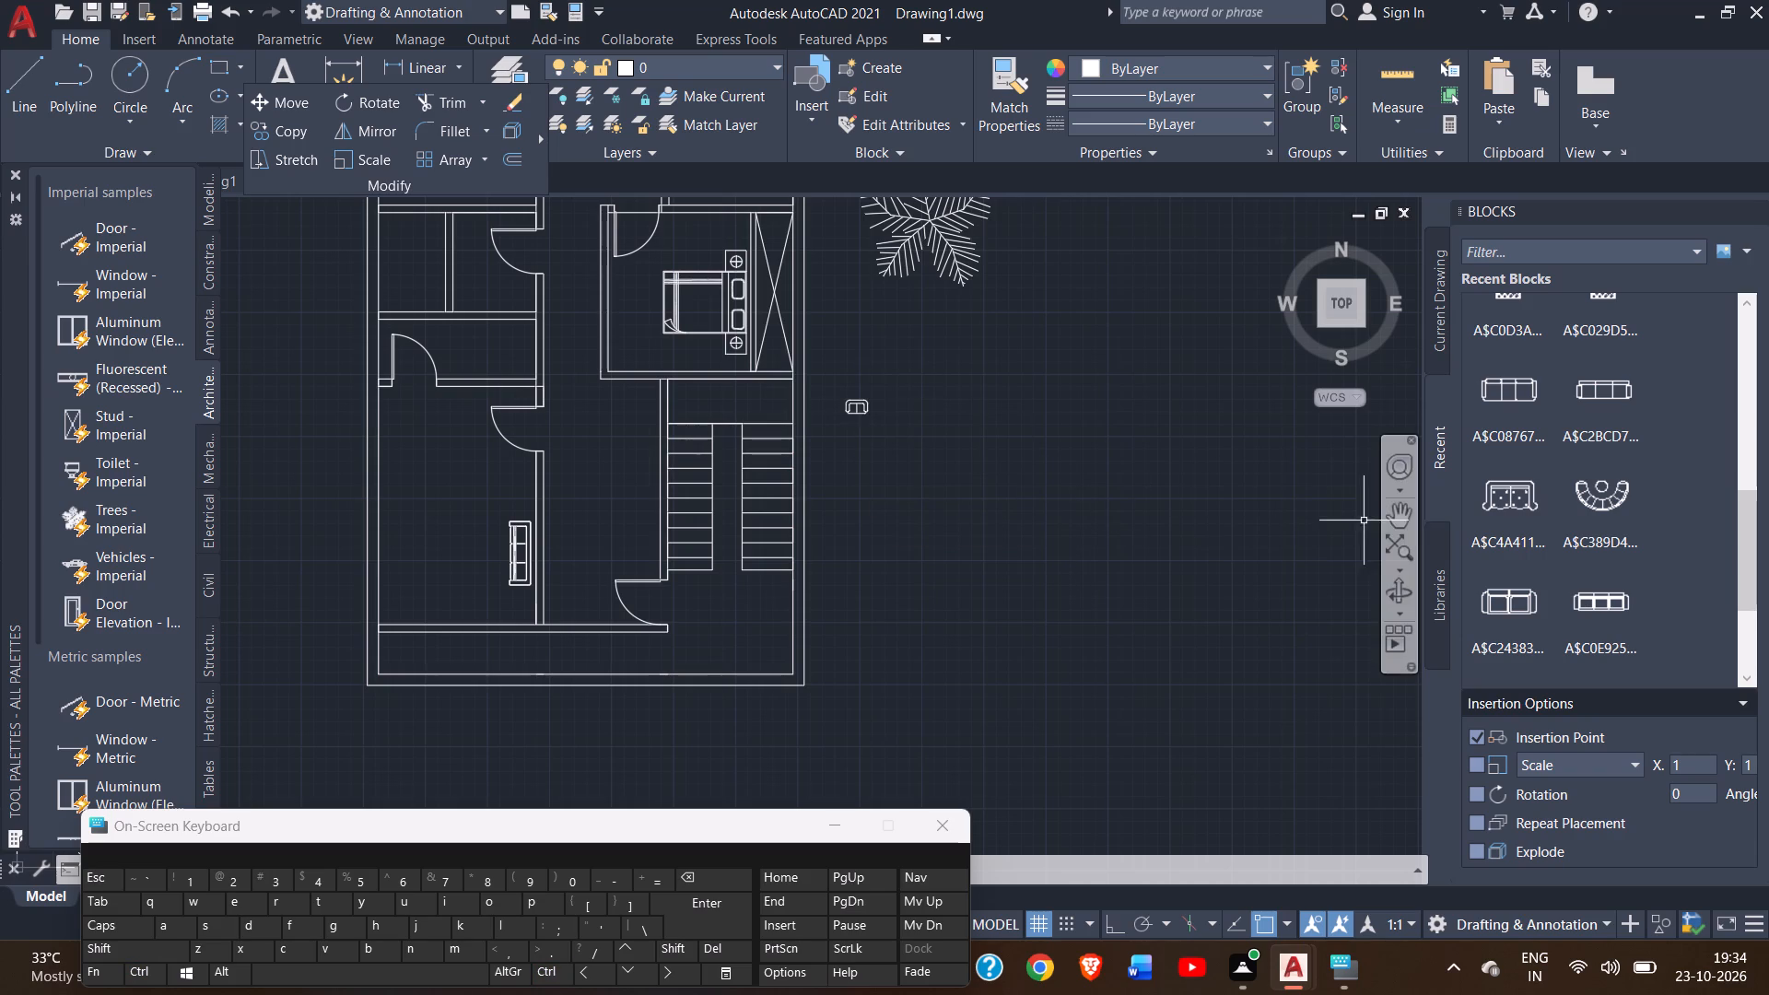
{"action": "left_click", "coordinate": [1391, 520]}
{"action": "left_click_drag", "start_coordinate": [943, 360], "coordinate": [865, 411]}
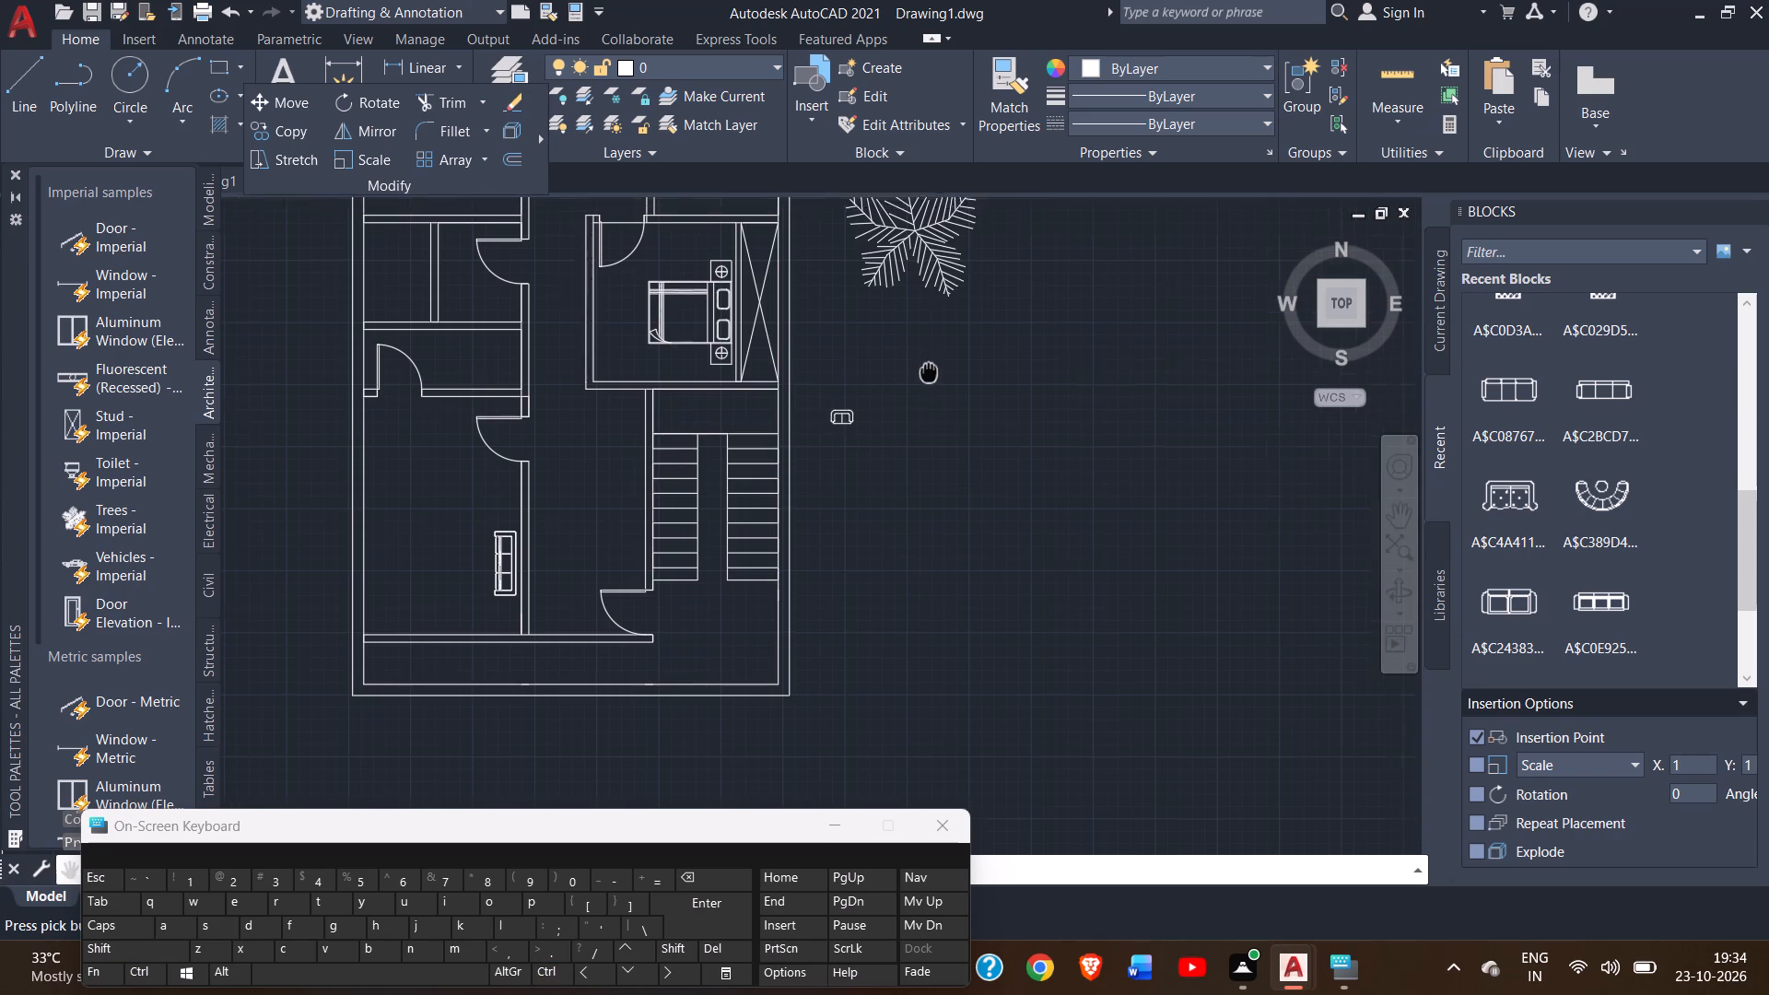
{"action": "left_click_drag", "start_coordinate": [865, 411], "coordinate": [579, 583]}
{"action": "scroll", "coordinate": [501, 634], "scroll_direction": "up", "scroll_amount": 4, "text": "ctrl"}
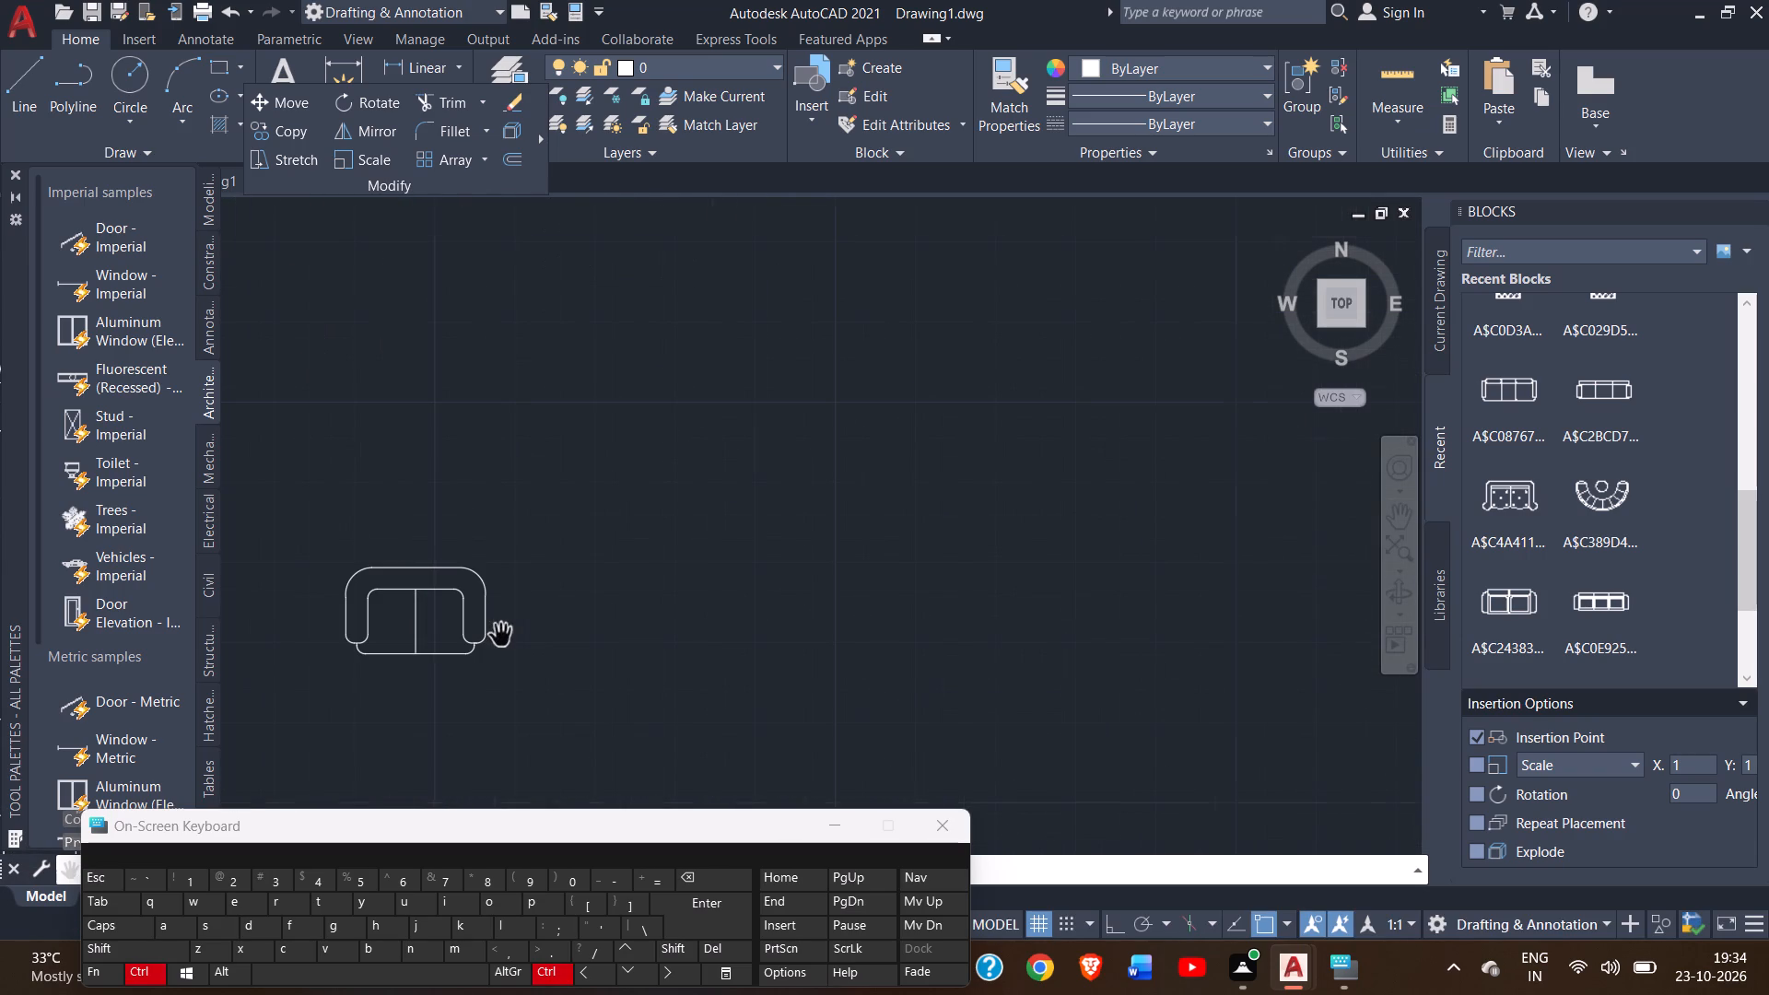
{"action": "right_click", "coordinate": [538, 594]}
{"action": "left_click", "coordinate": [551, 603]}
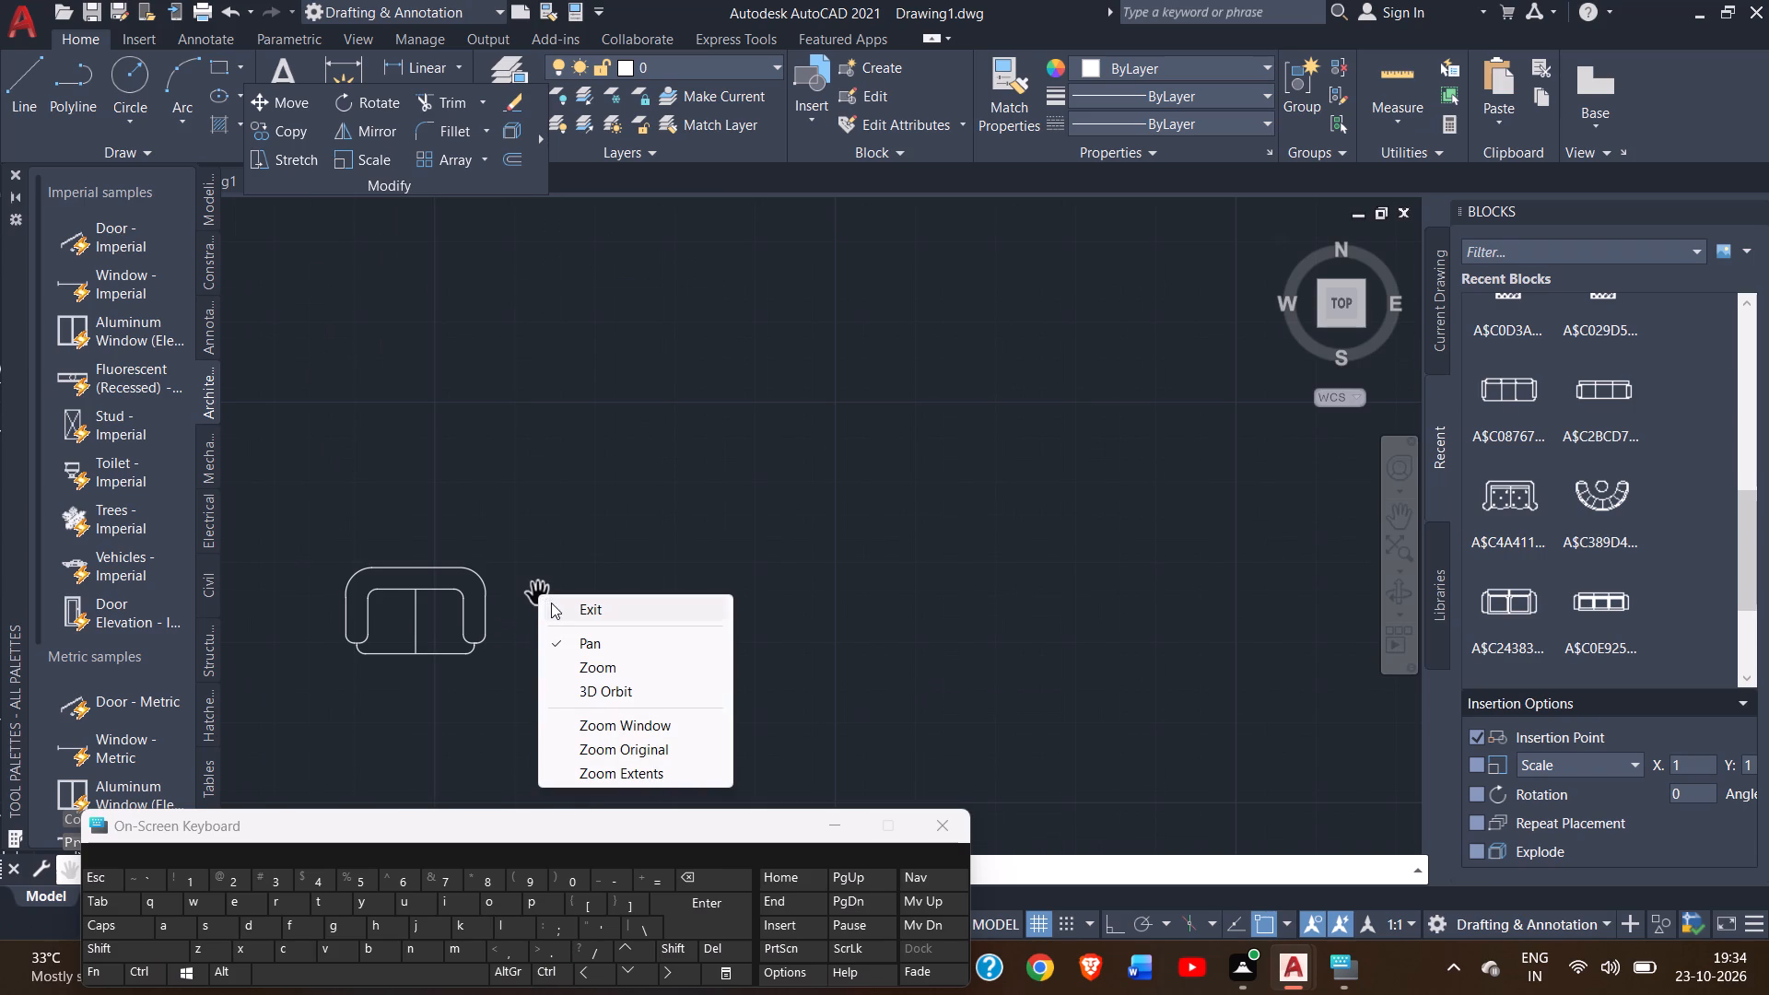
{"action": "left_click", "coordinate": [464, 605]}
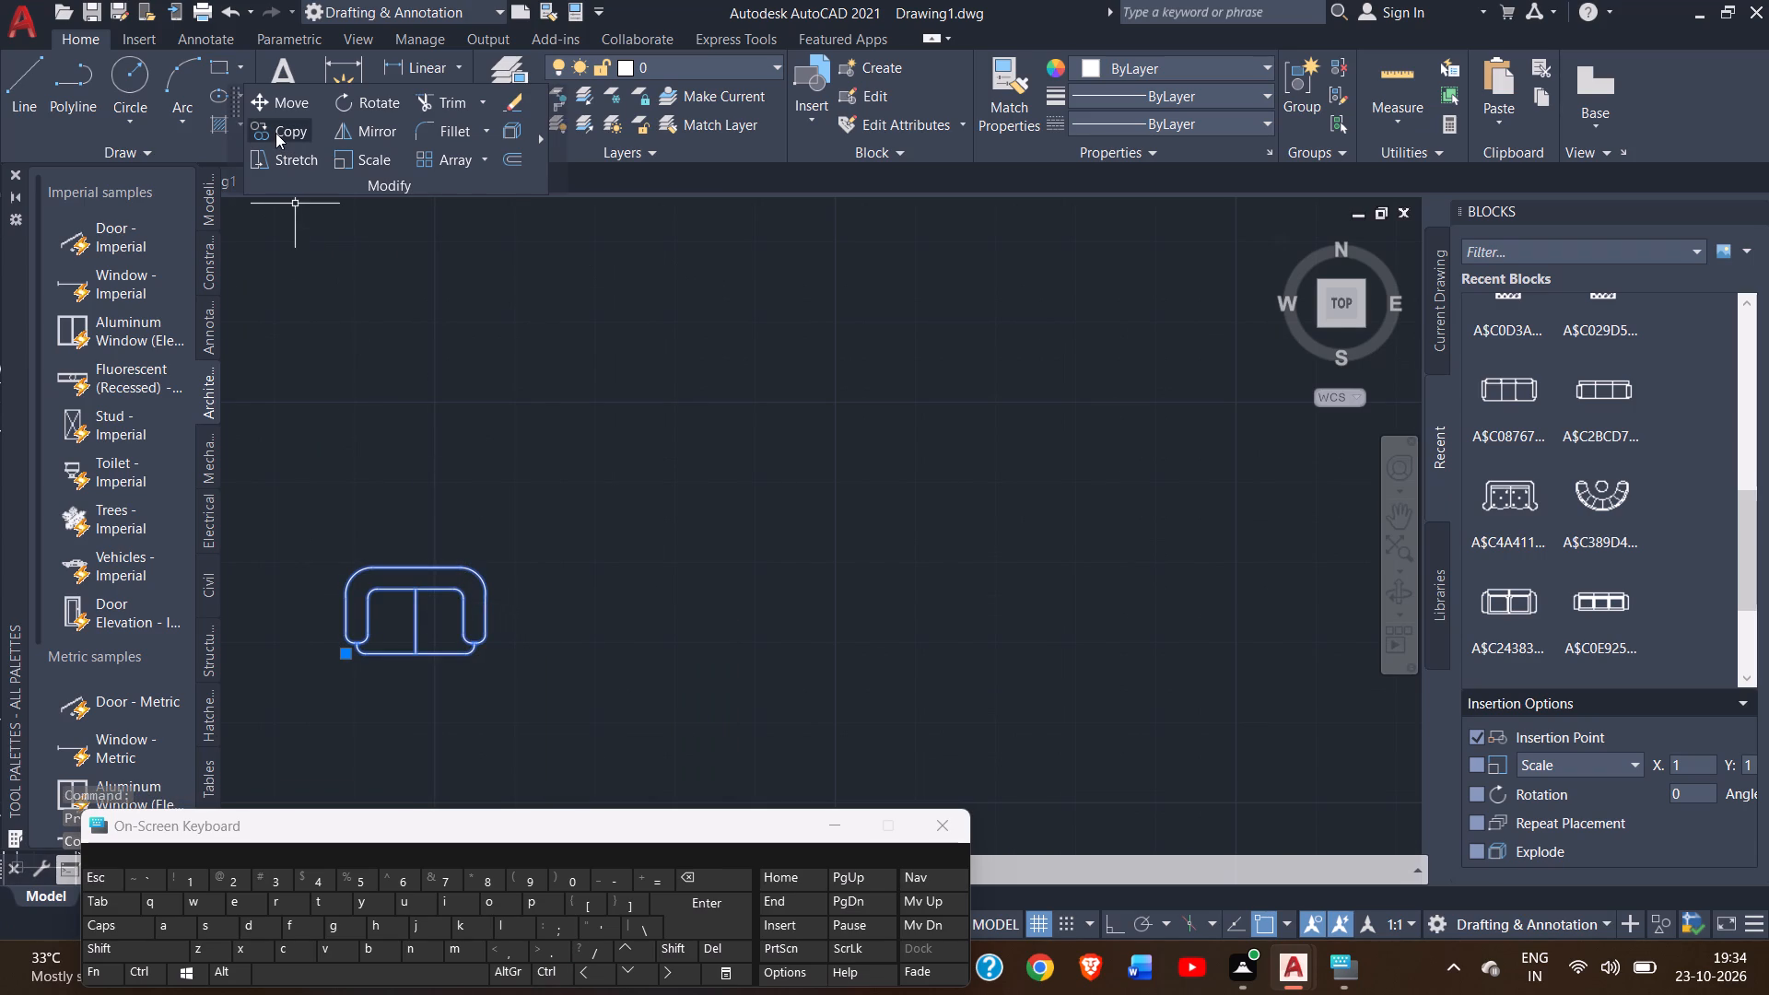
{"action": "left_click", "coordinate": [375, 163]}
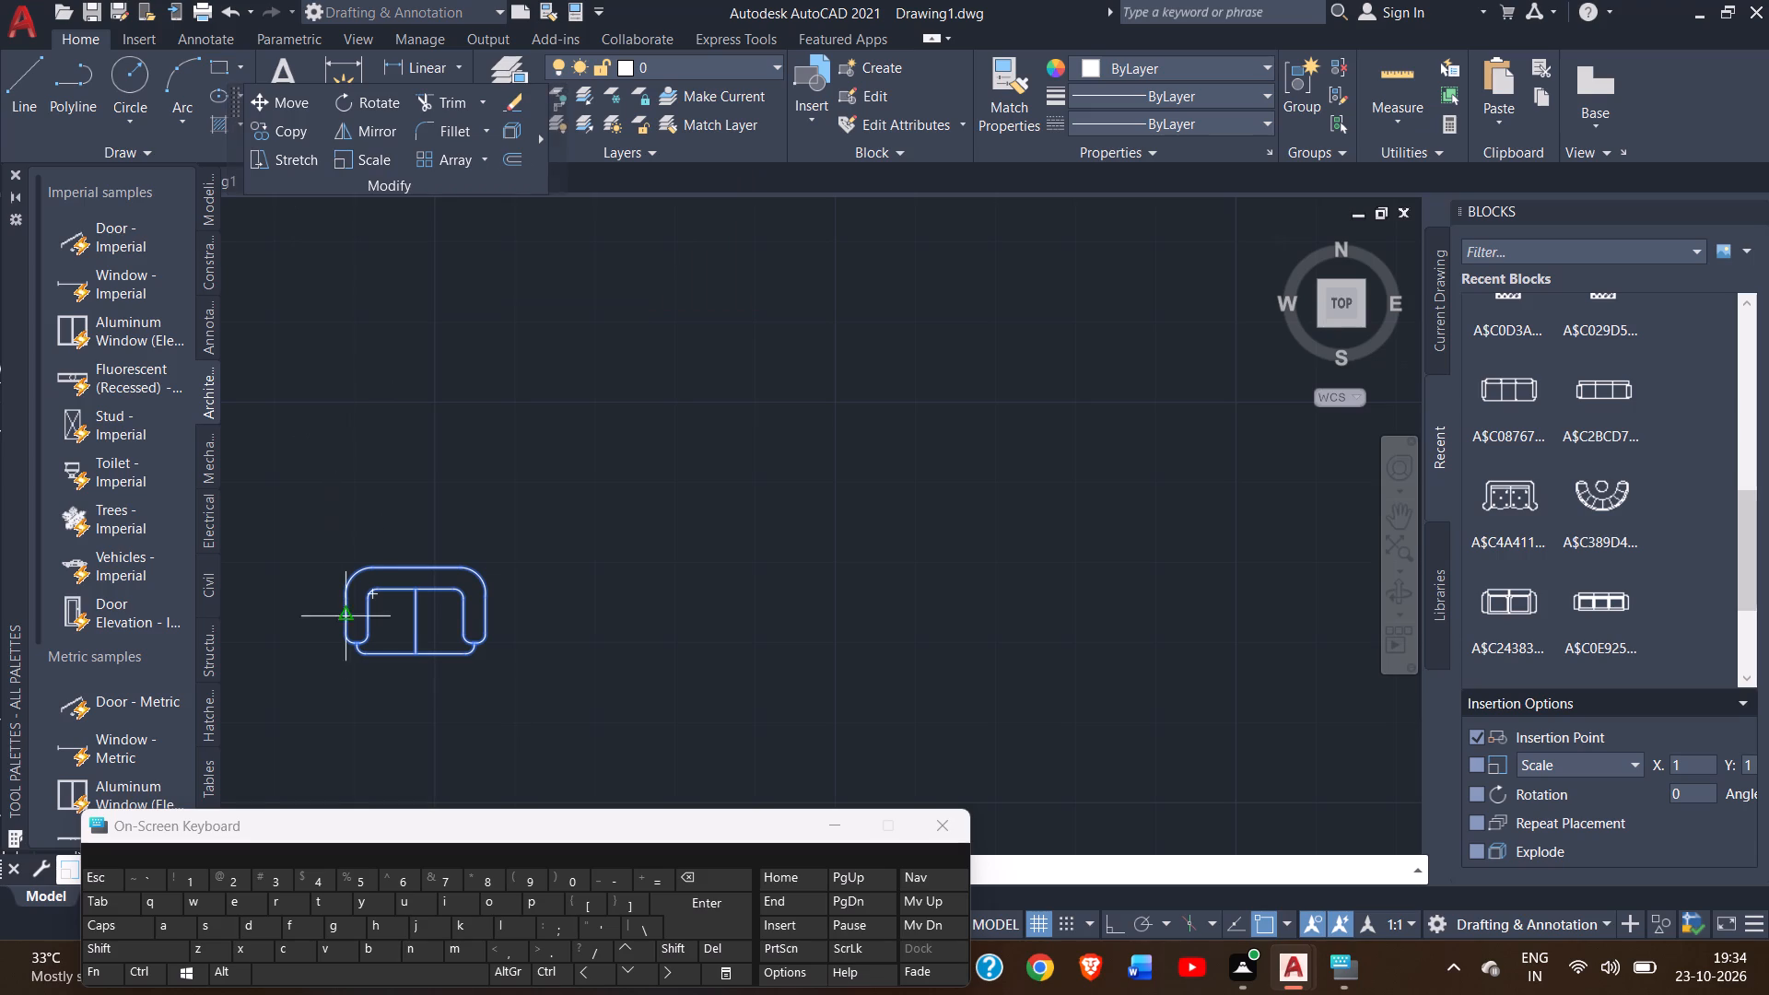
{"action": "left_click_drag", "start_coordinate": [345, 634], "coordinate": [439, 560]}
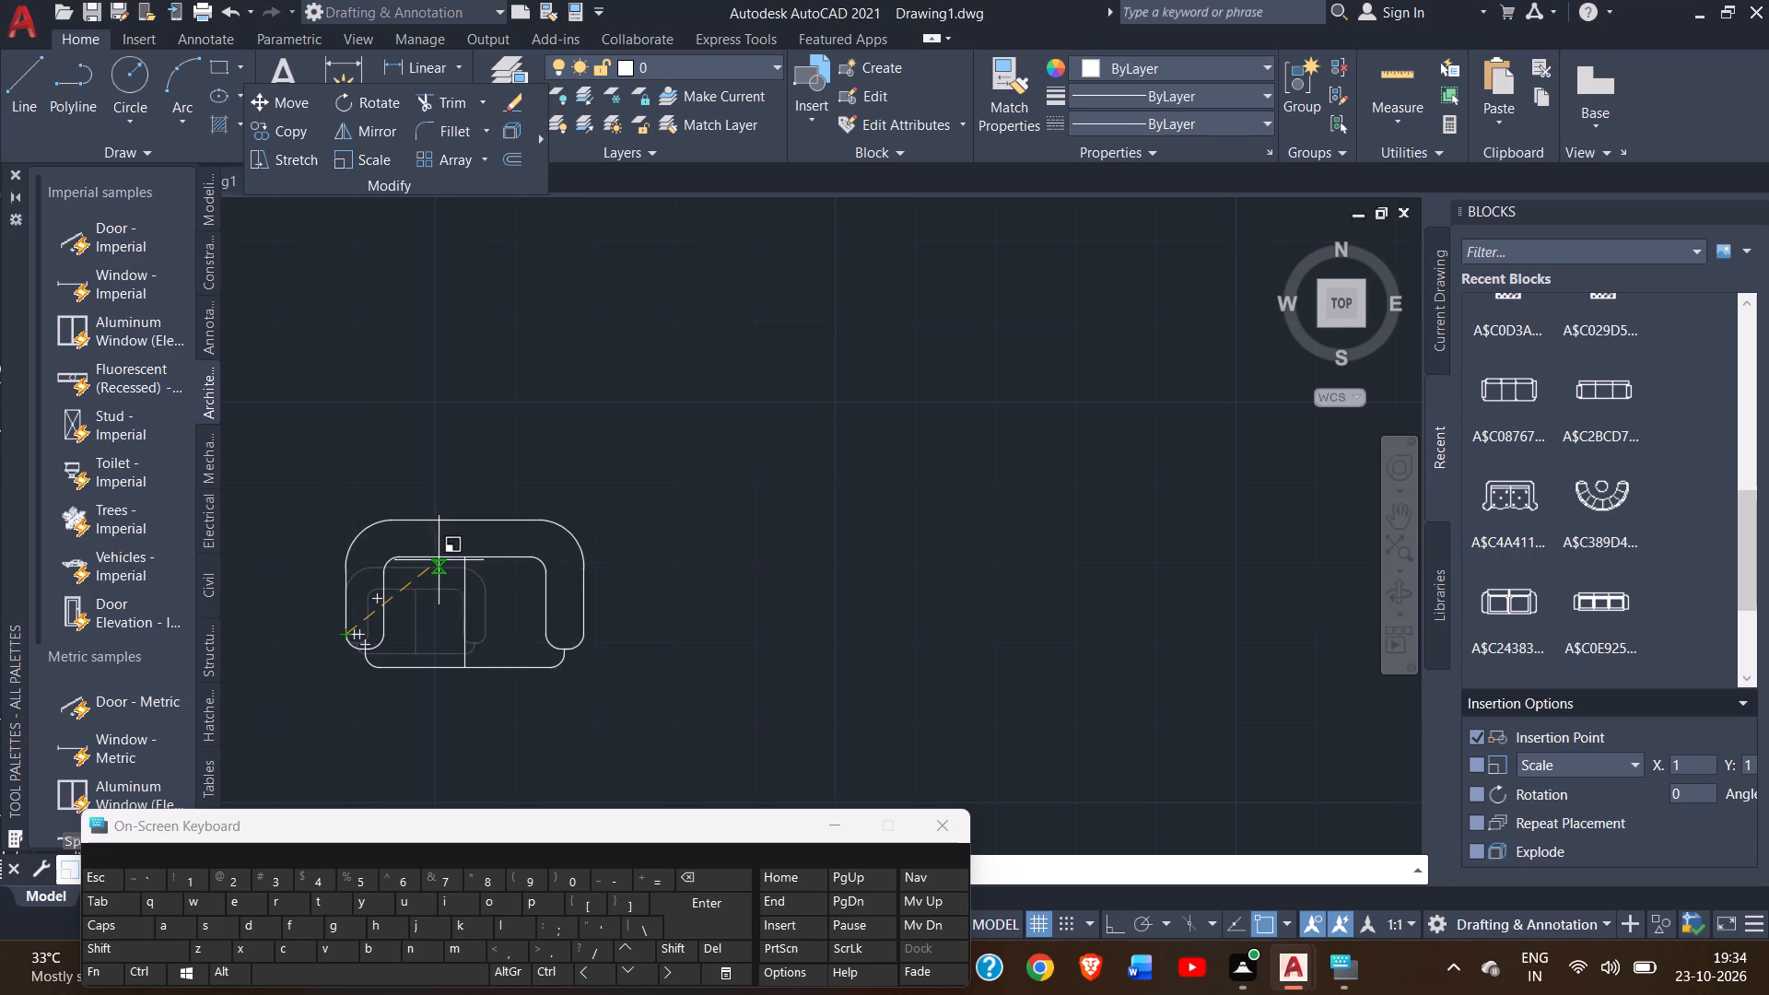
{"action": "left_click_drag", "start_coordinate": [439, 560], "coordinate": [442, 557]}
{"action": "left_click", "coordinate": [442, 557]}
Copy the scaled two-seat sofa into the southwest room twice, just north and just south of the three-seat sofa.
{"action": "scroll", "coordinate": [442, 557], "scroll_direction": "down", "scroll_amount": 3, "text": "ctrl"}
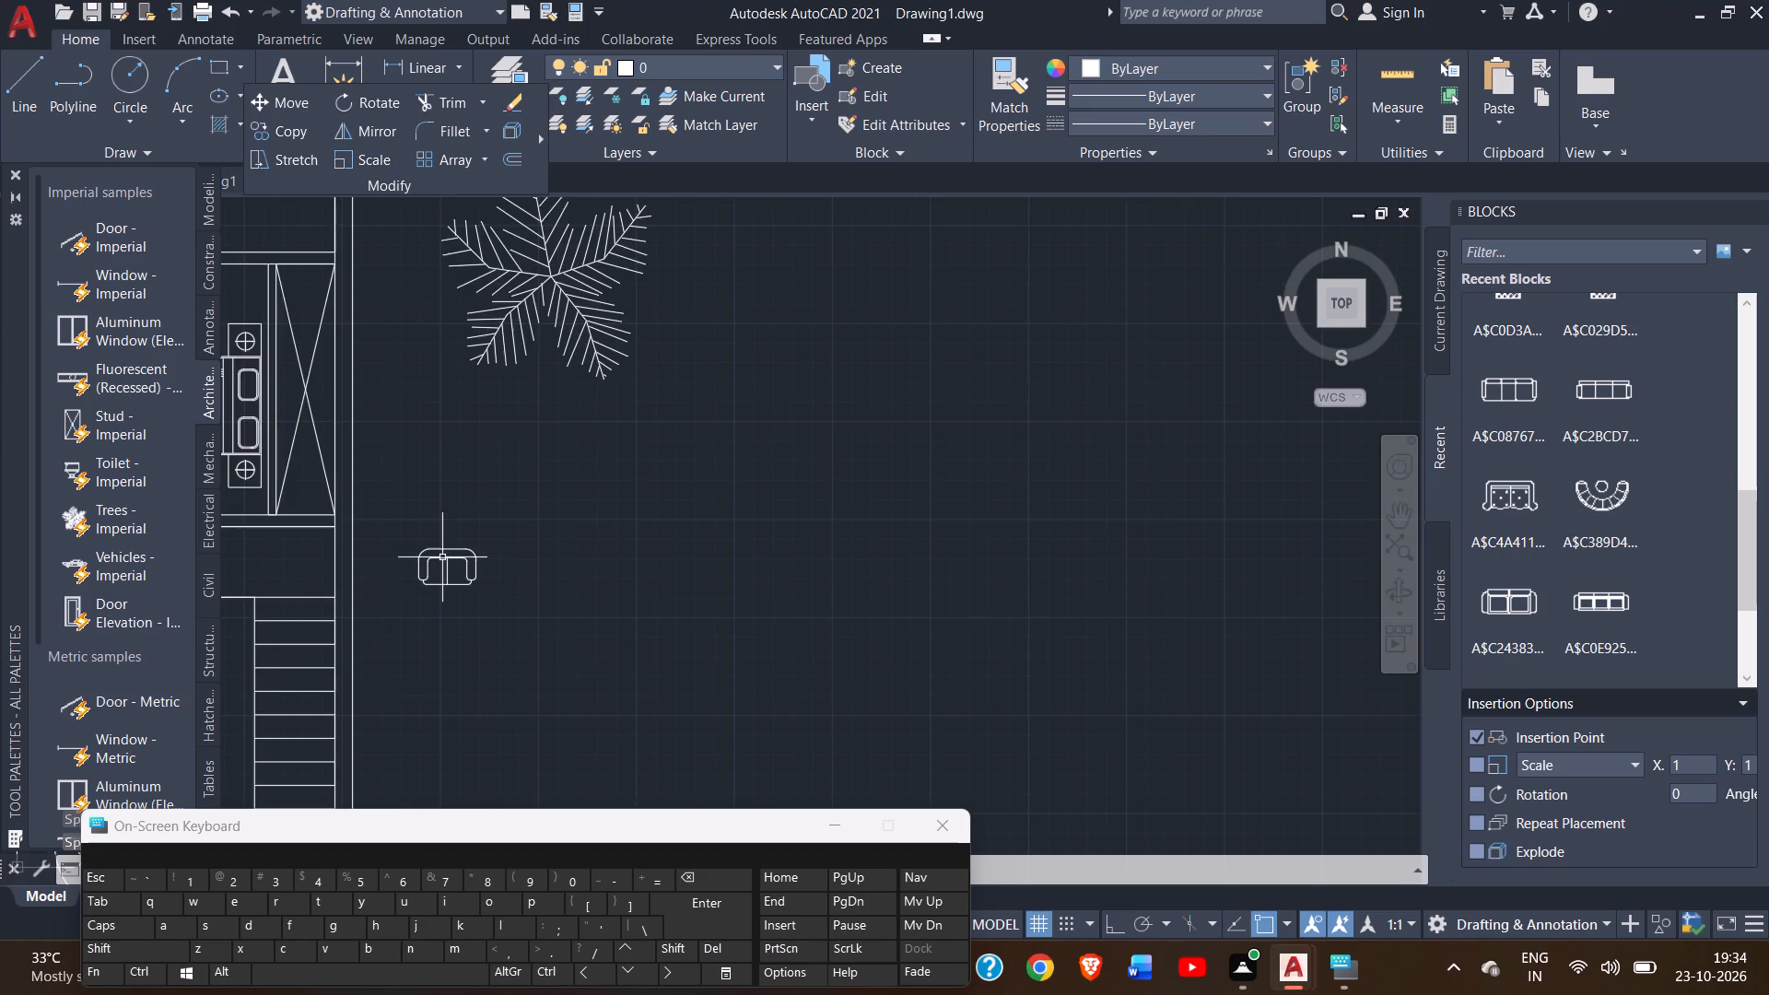
{"action": "scroll", "coordinate": [442, 557], "scroll_direction": "down", "scroll_amount": 2, "text": "ctrl"}
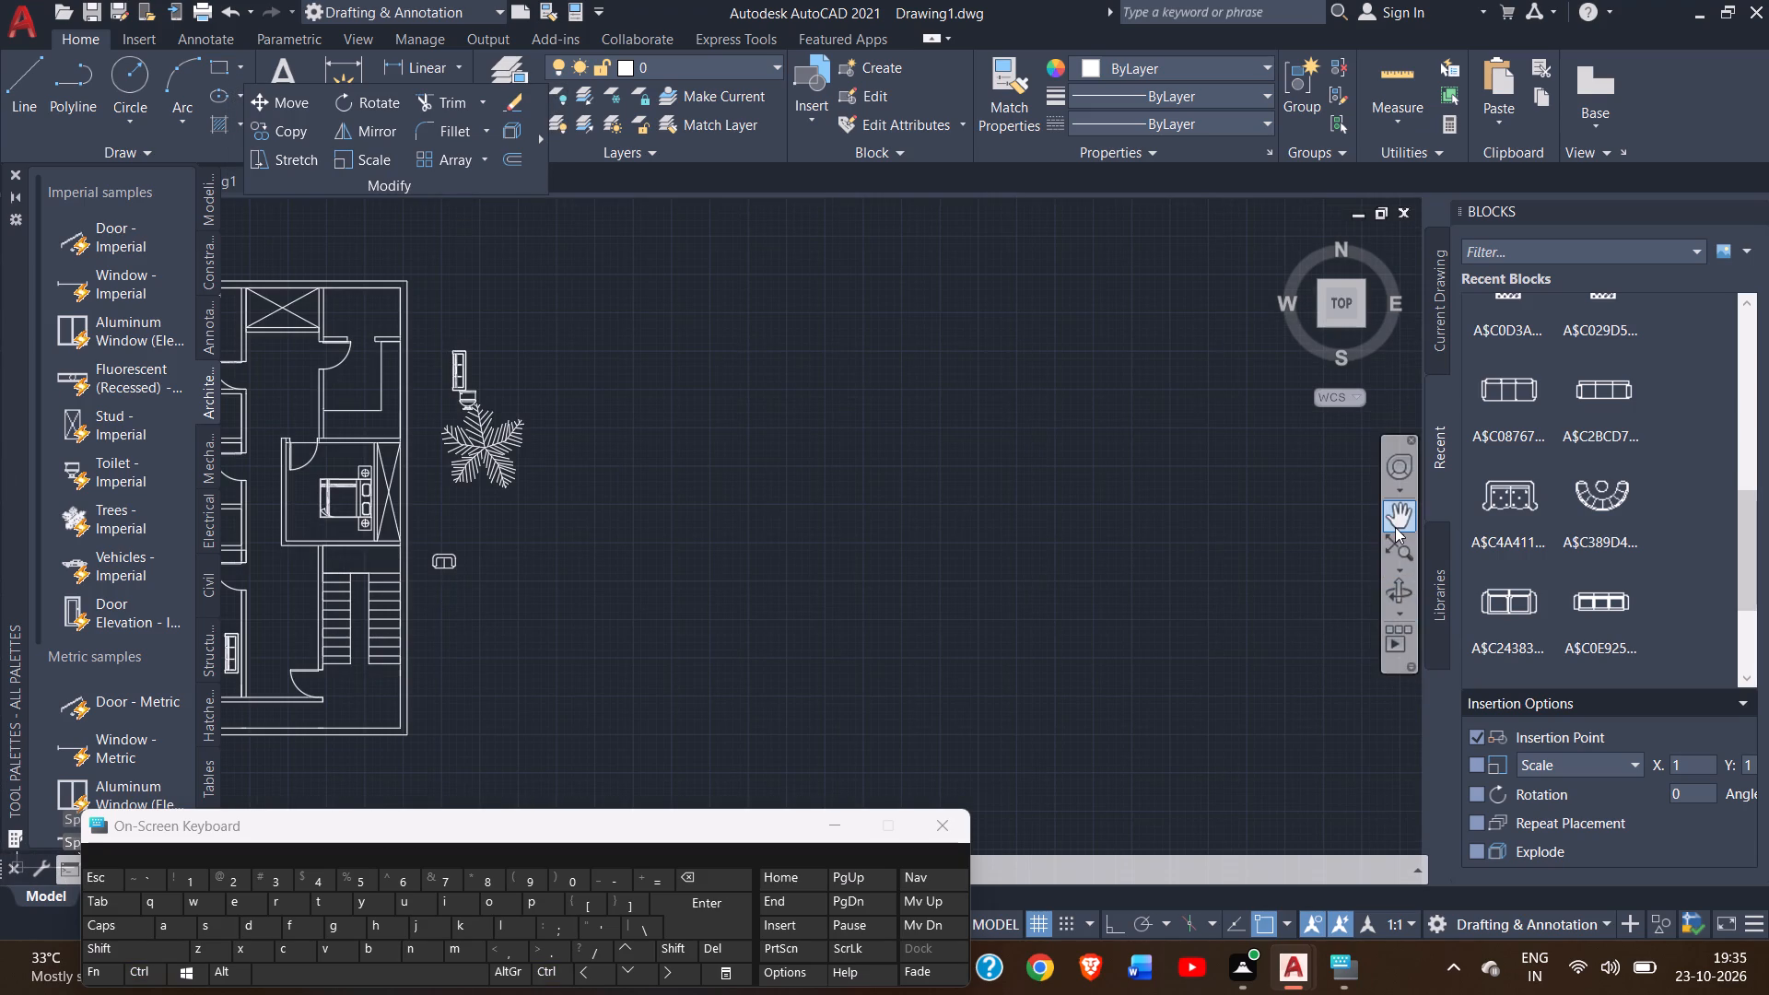
{"action": "left_click", "coordinate": [1395, 525]}
{"action": "left_click_drag", "start_coordinate": [1045, 541], "coordinate": [1276, 434]}
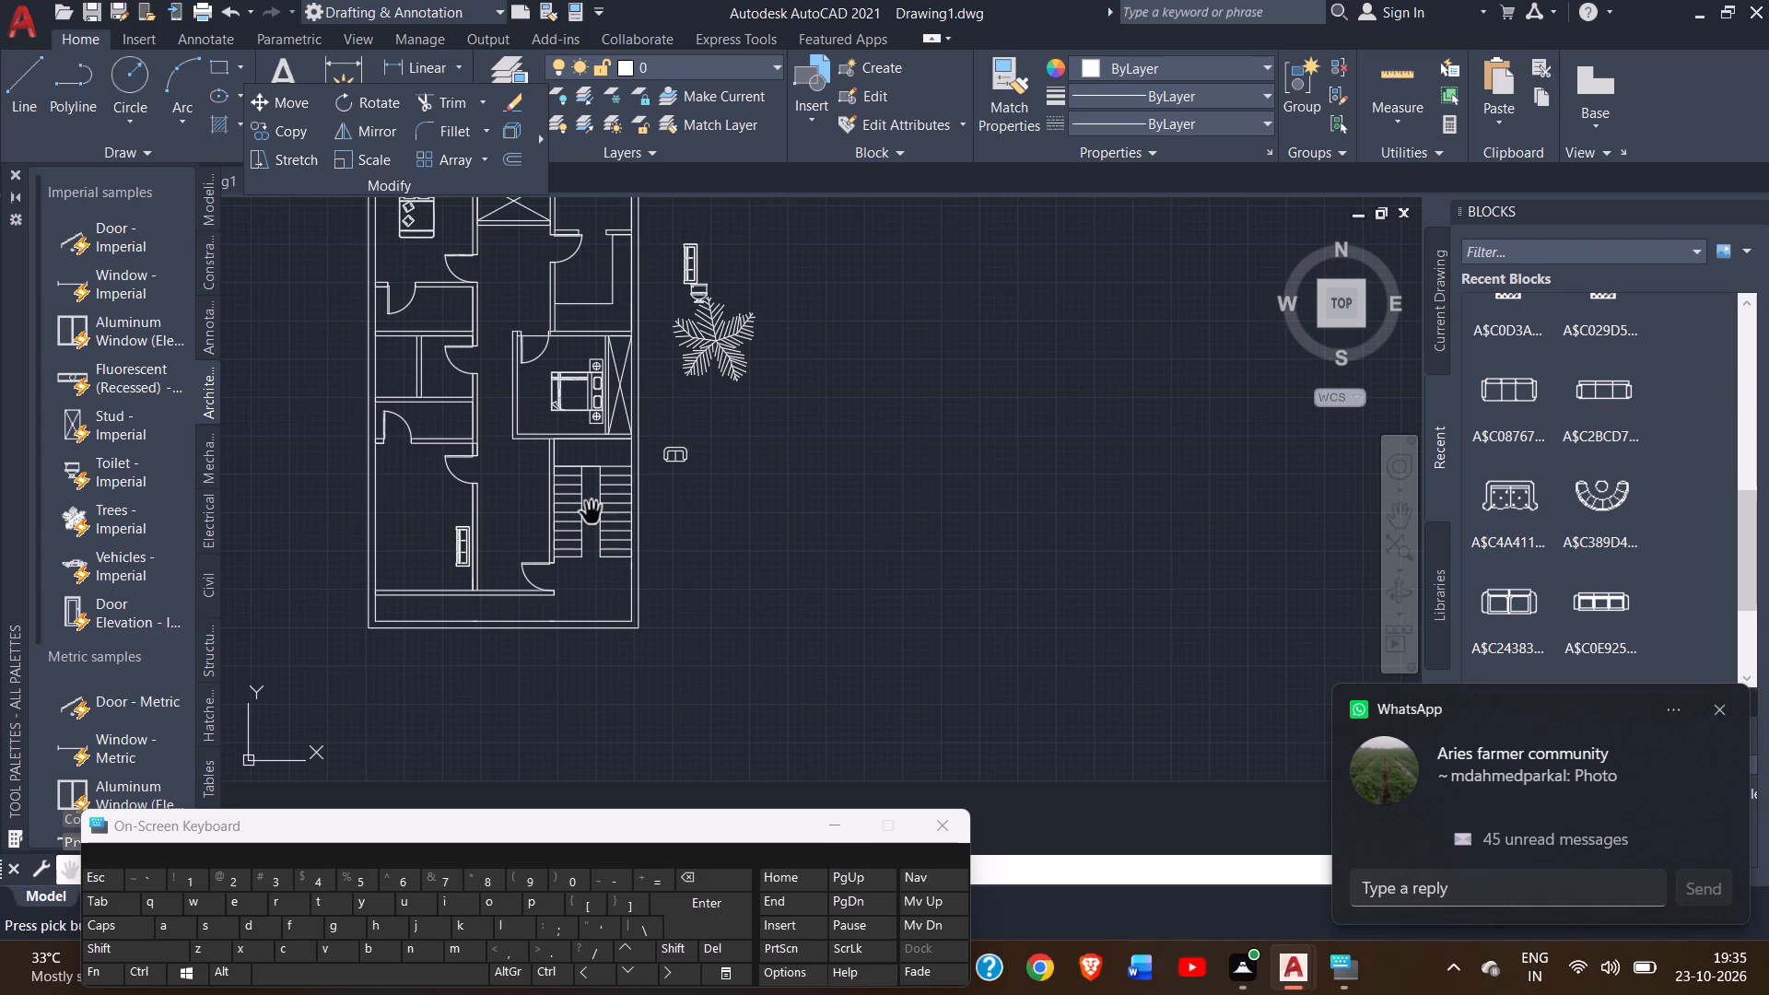
{"action": "right_click", "coordinate": [678, 439]}
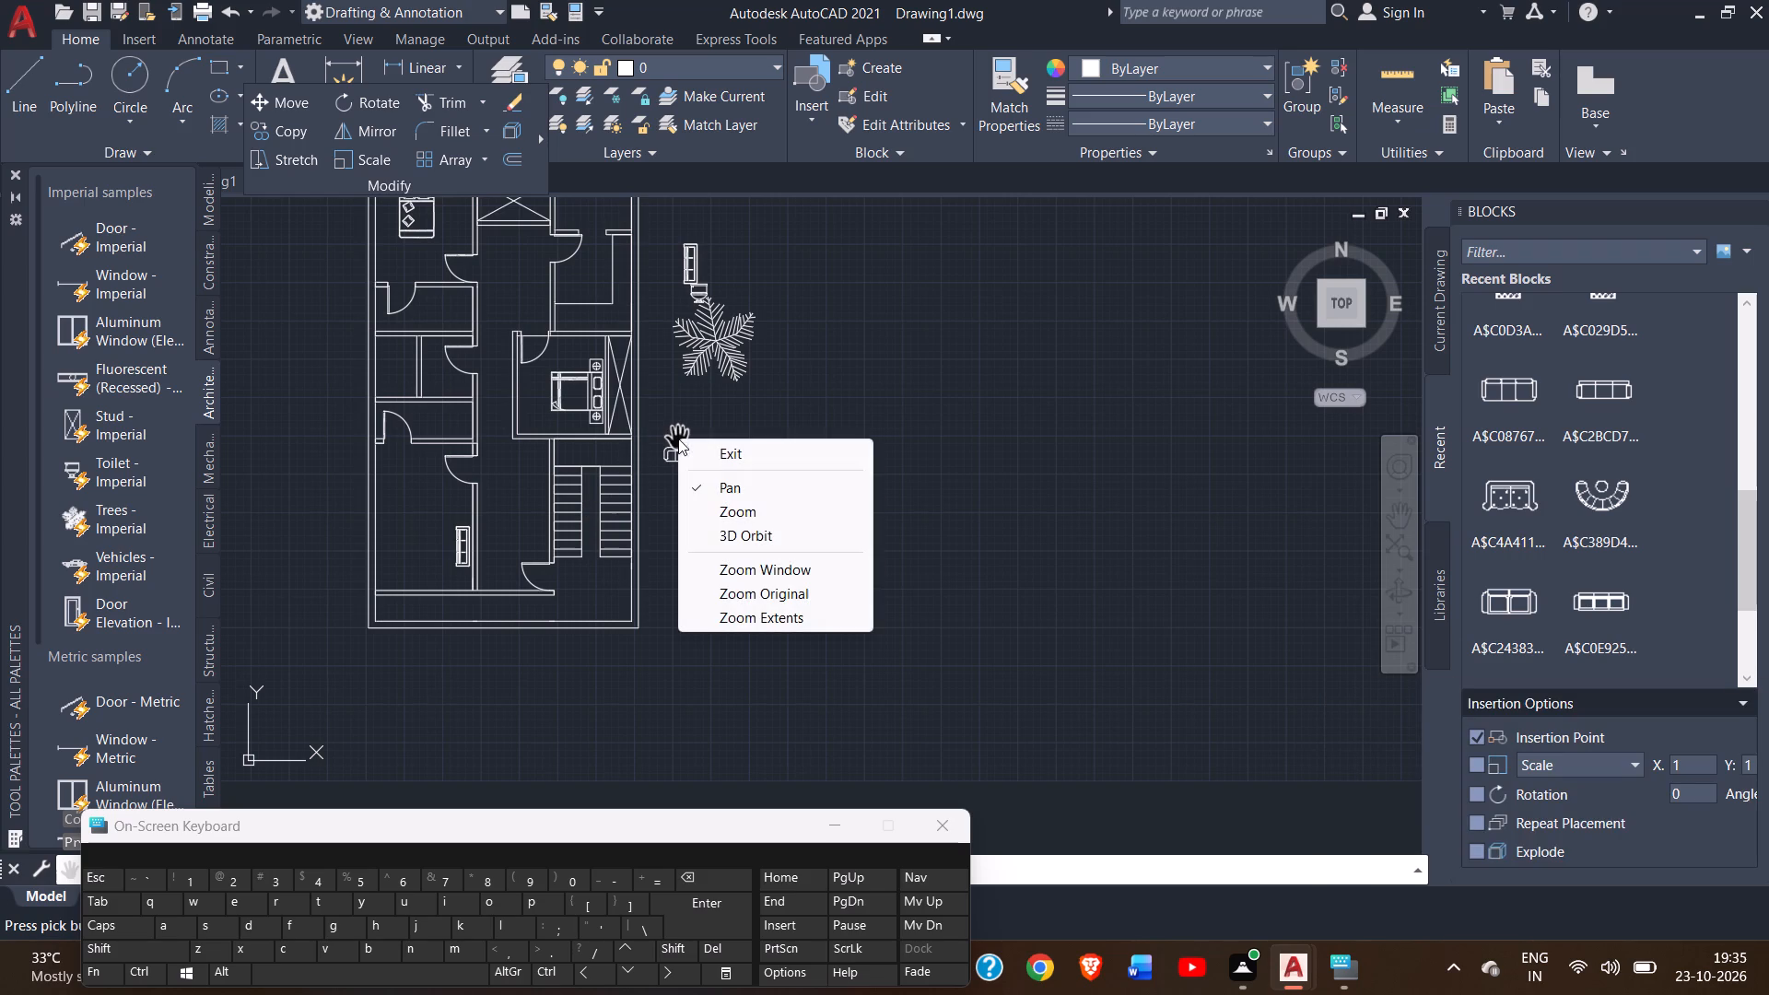
{"action": "left_click", "coordinate": [713, 458]}
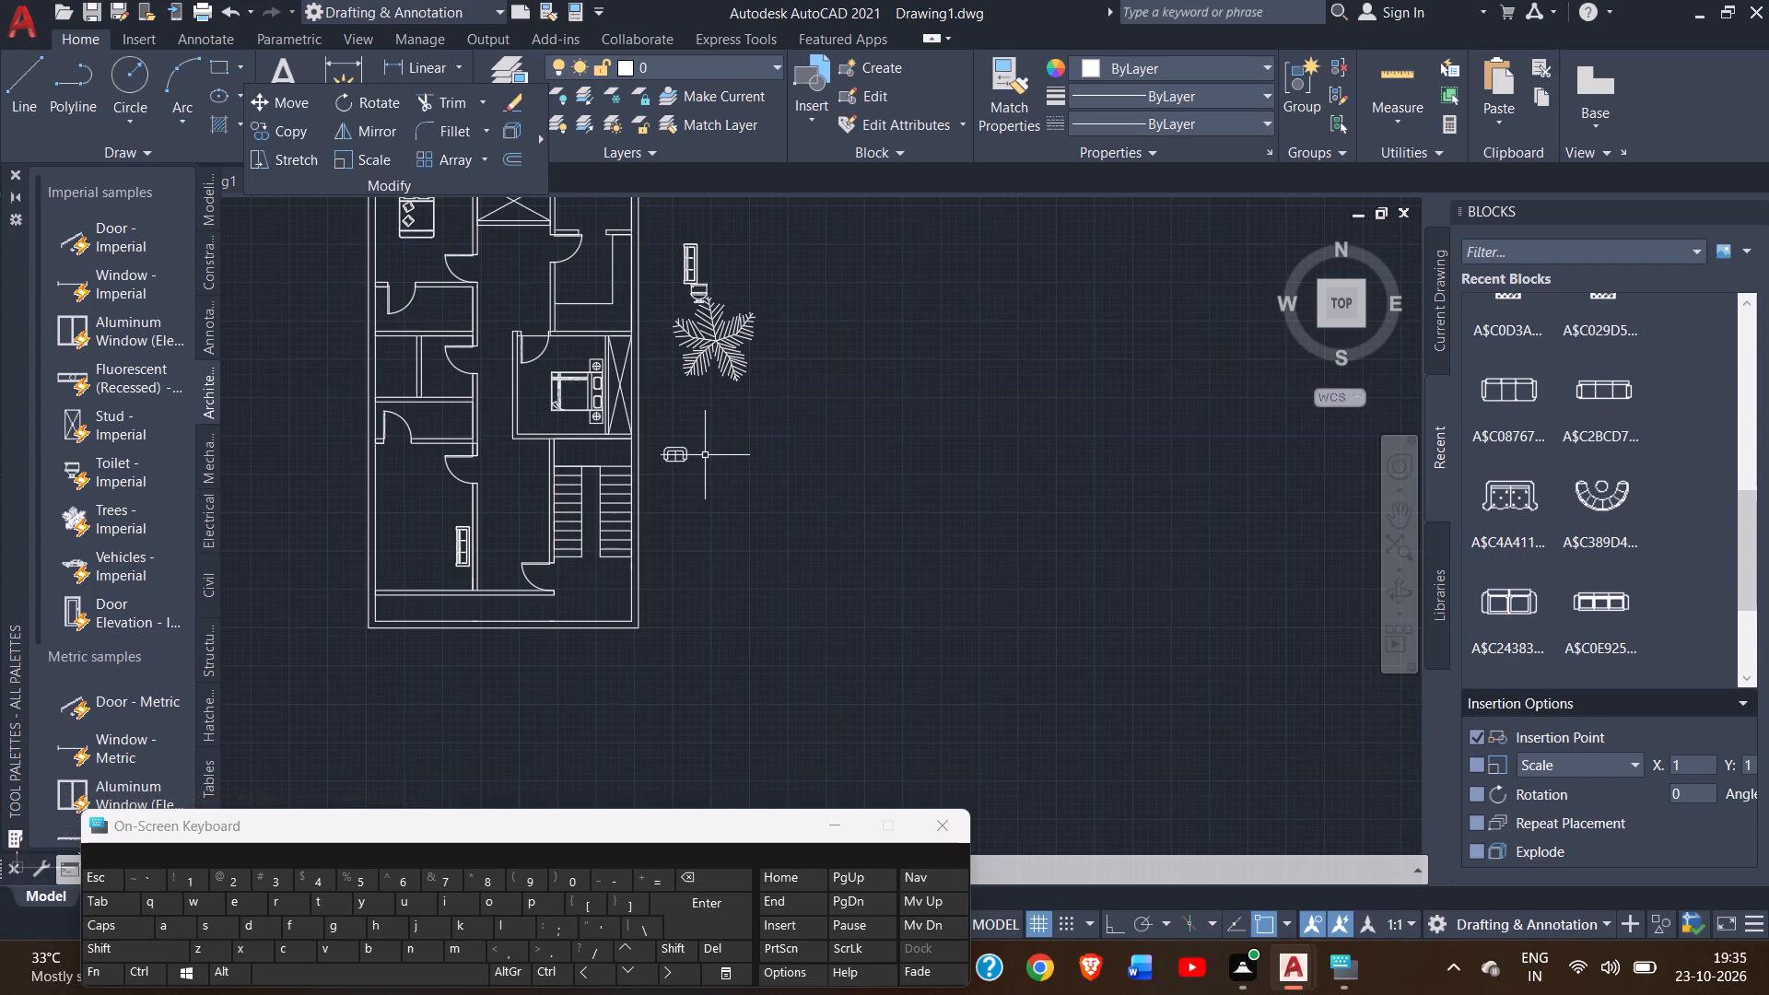
{"action": "left_click", "coordinate": [687, 455]}
{"action": "left_click", "coordinate": [278, 129]}
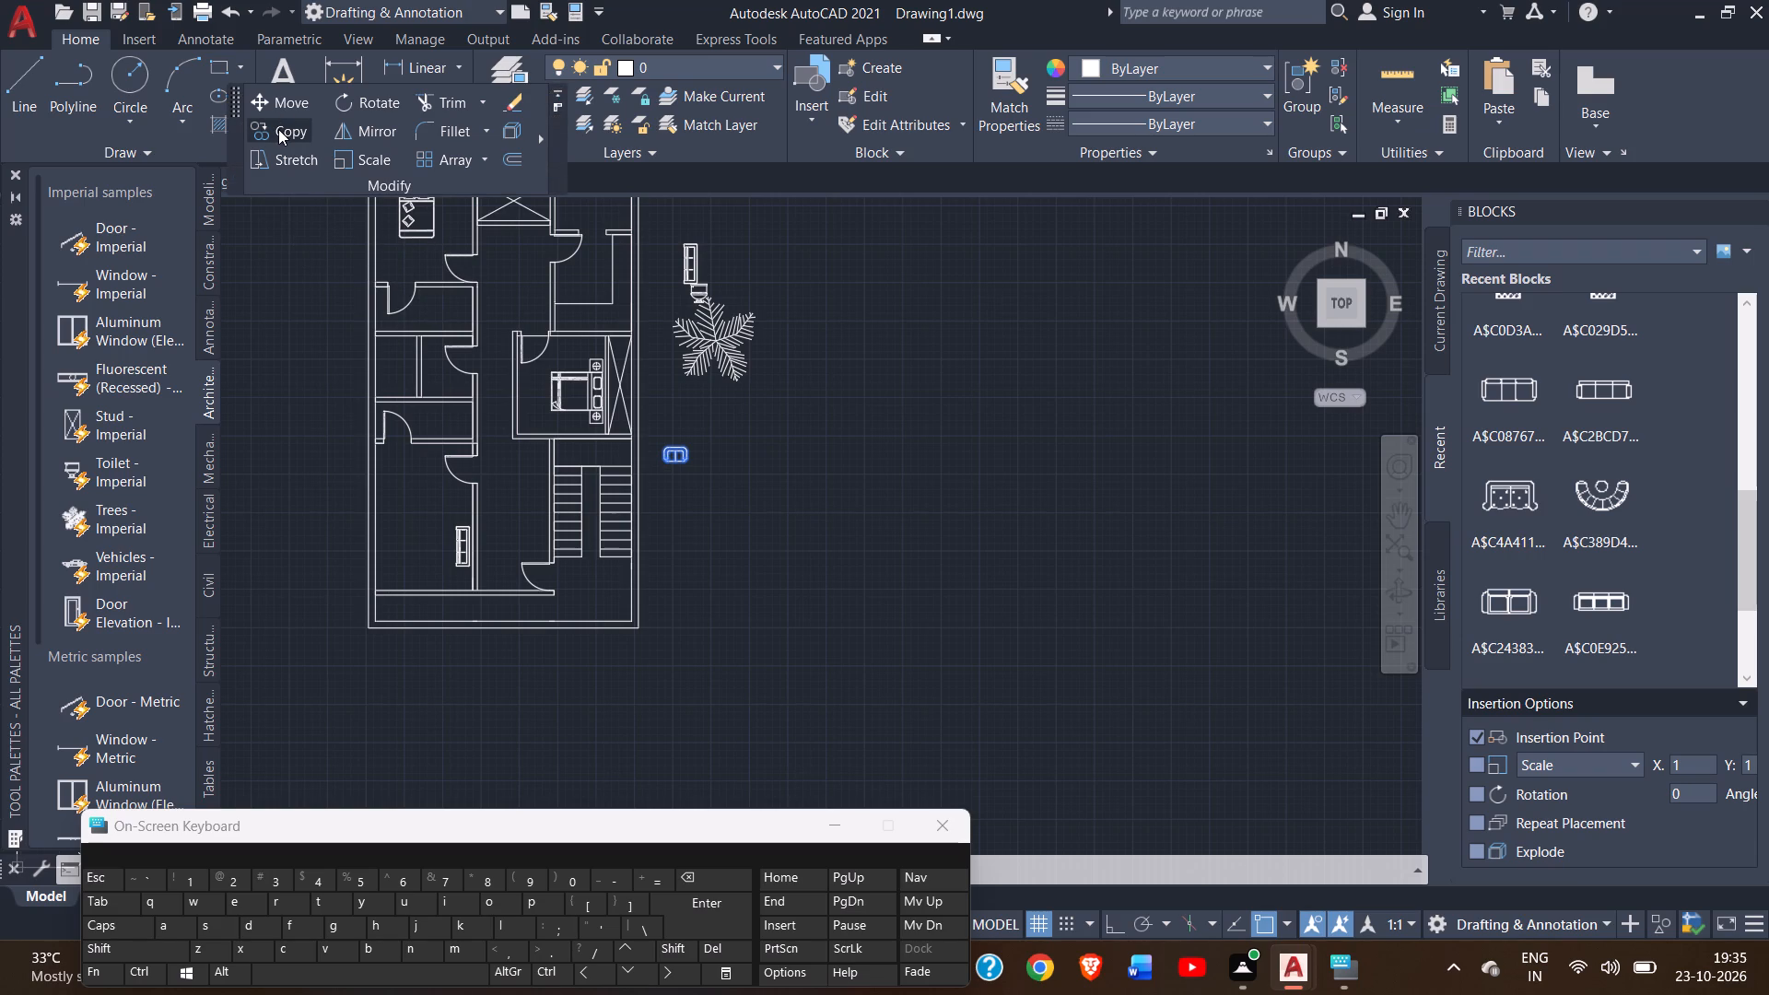
{"action": "left_click", "coordinate": [676, 462]}
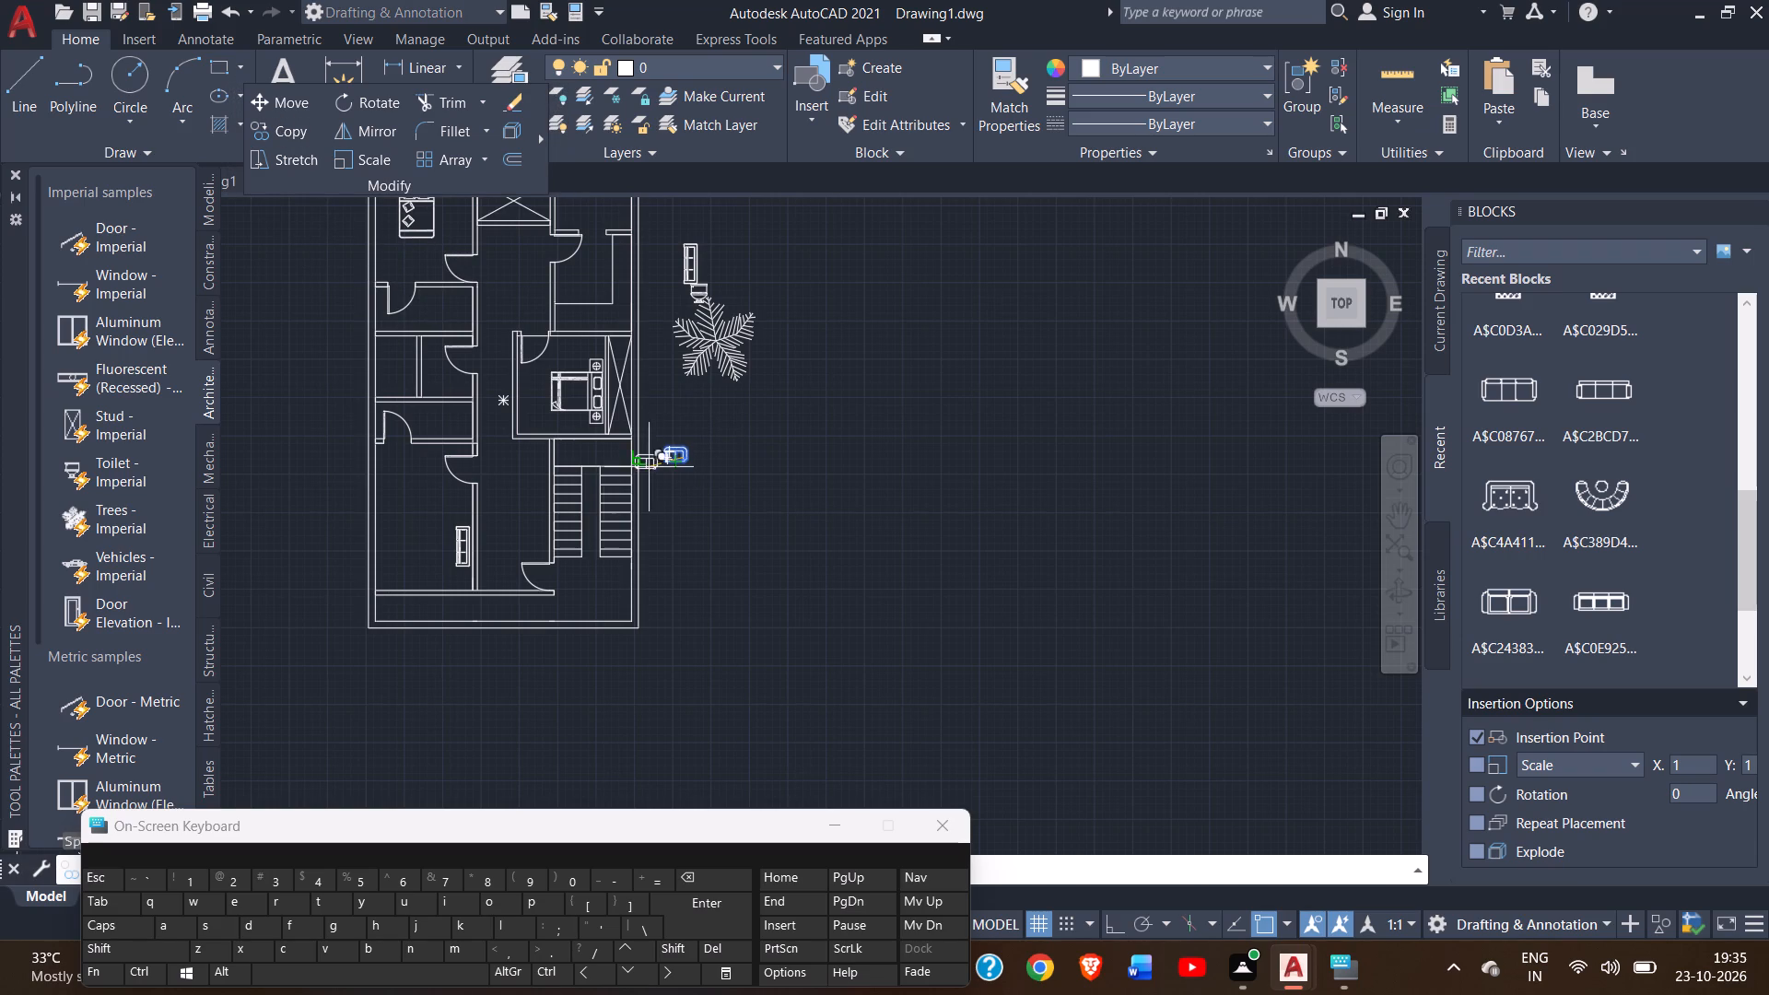
{"action": "scroll", "coordinate": [426, 532], "scroll_direction": "up", "scroll_amount": 3, "text": "ctrl"}
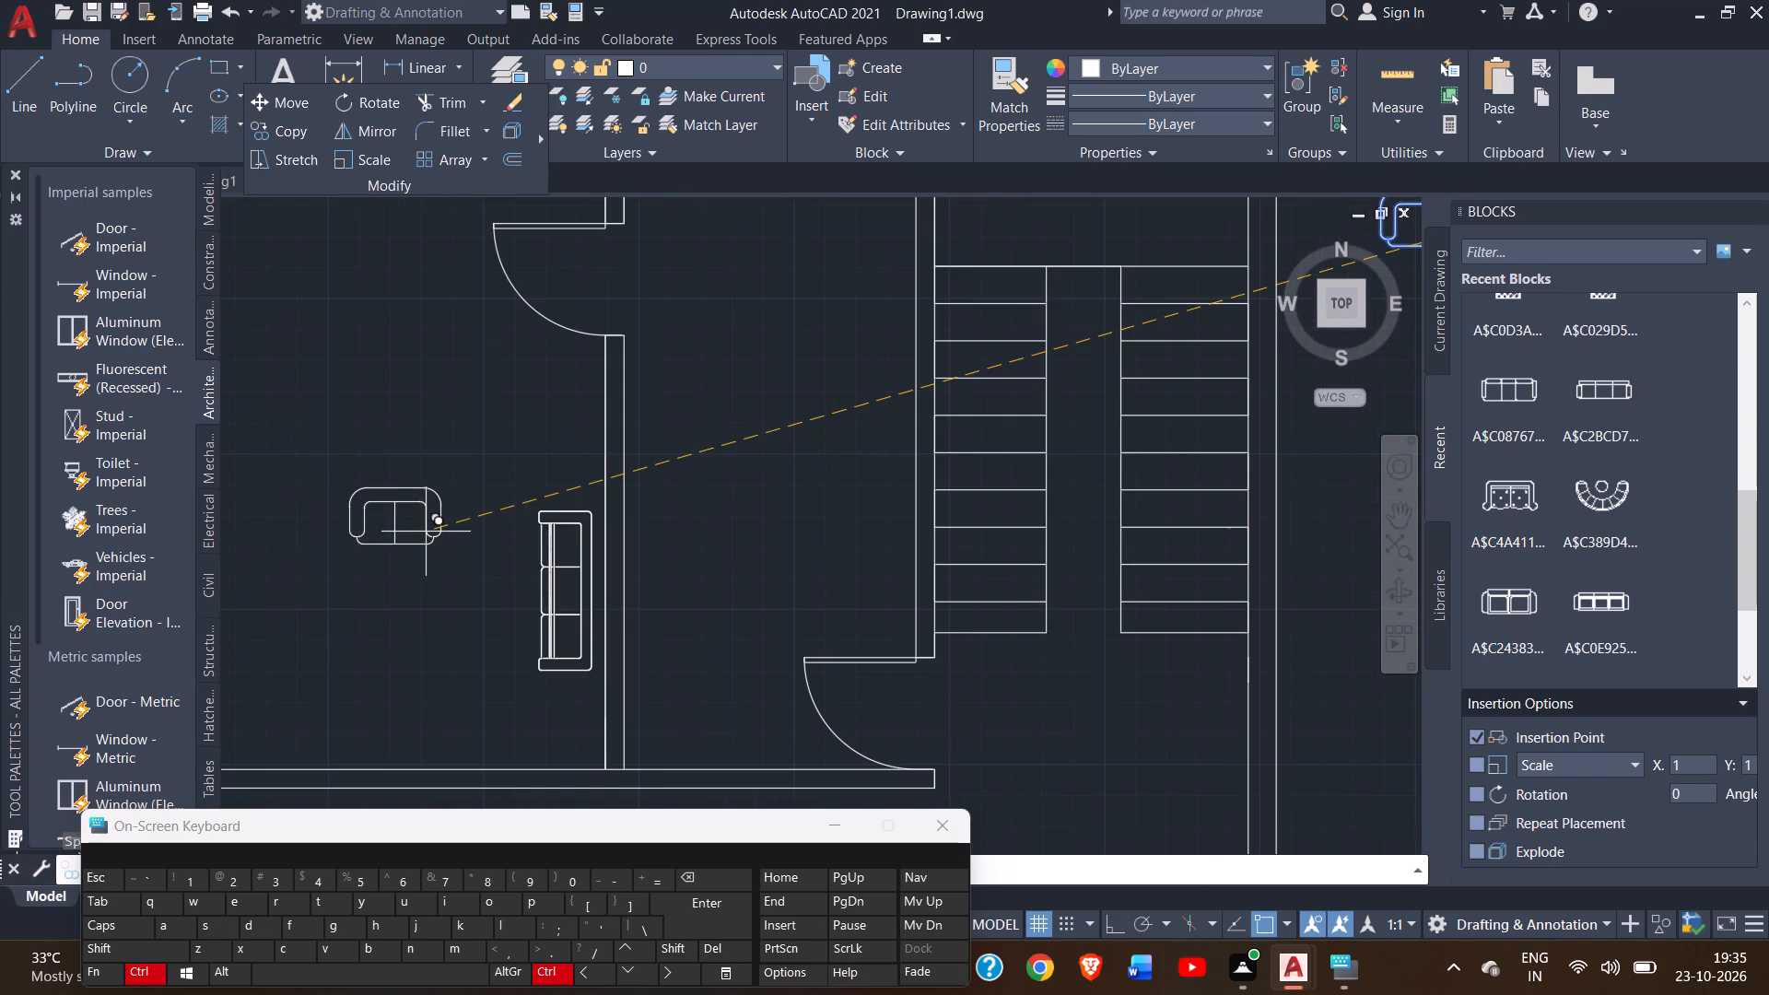
{"action": "left_click", "coordinate": [497, 482]}
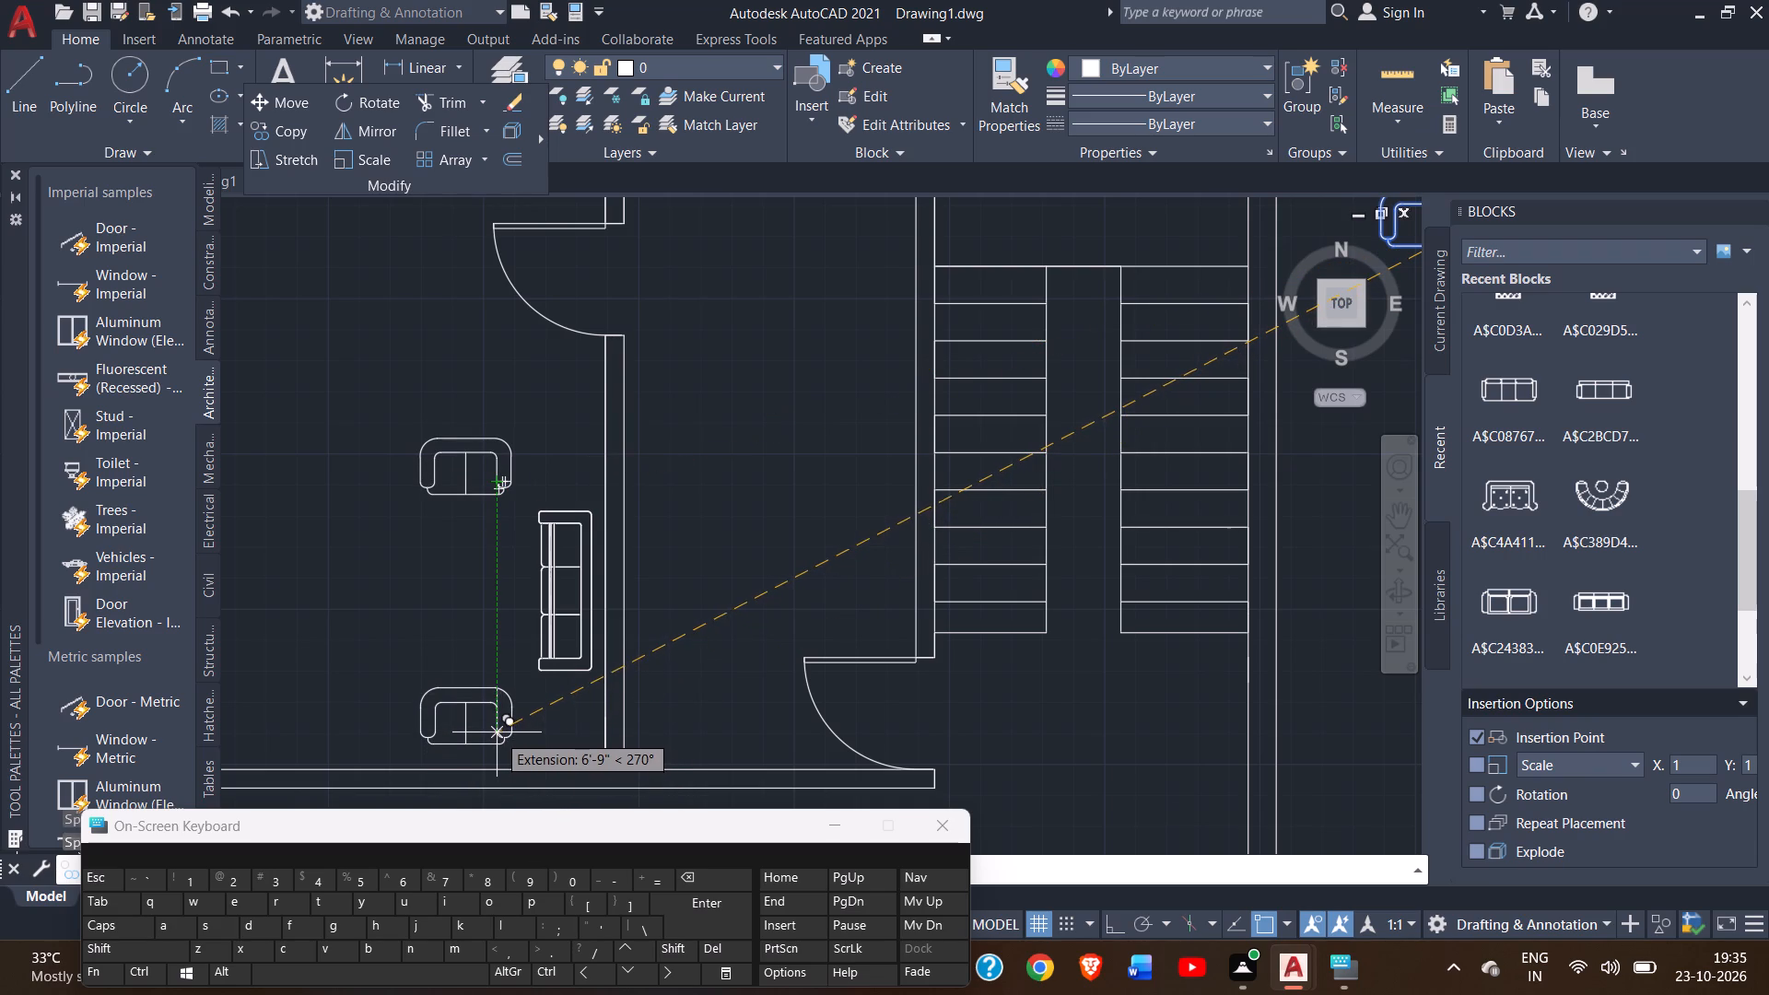
{"action": "left_click", "coordinate": [494, 729]}
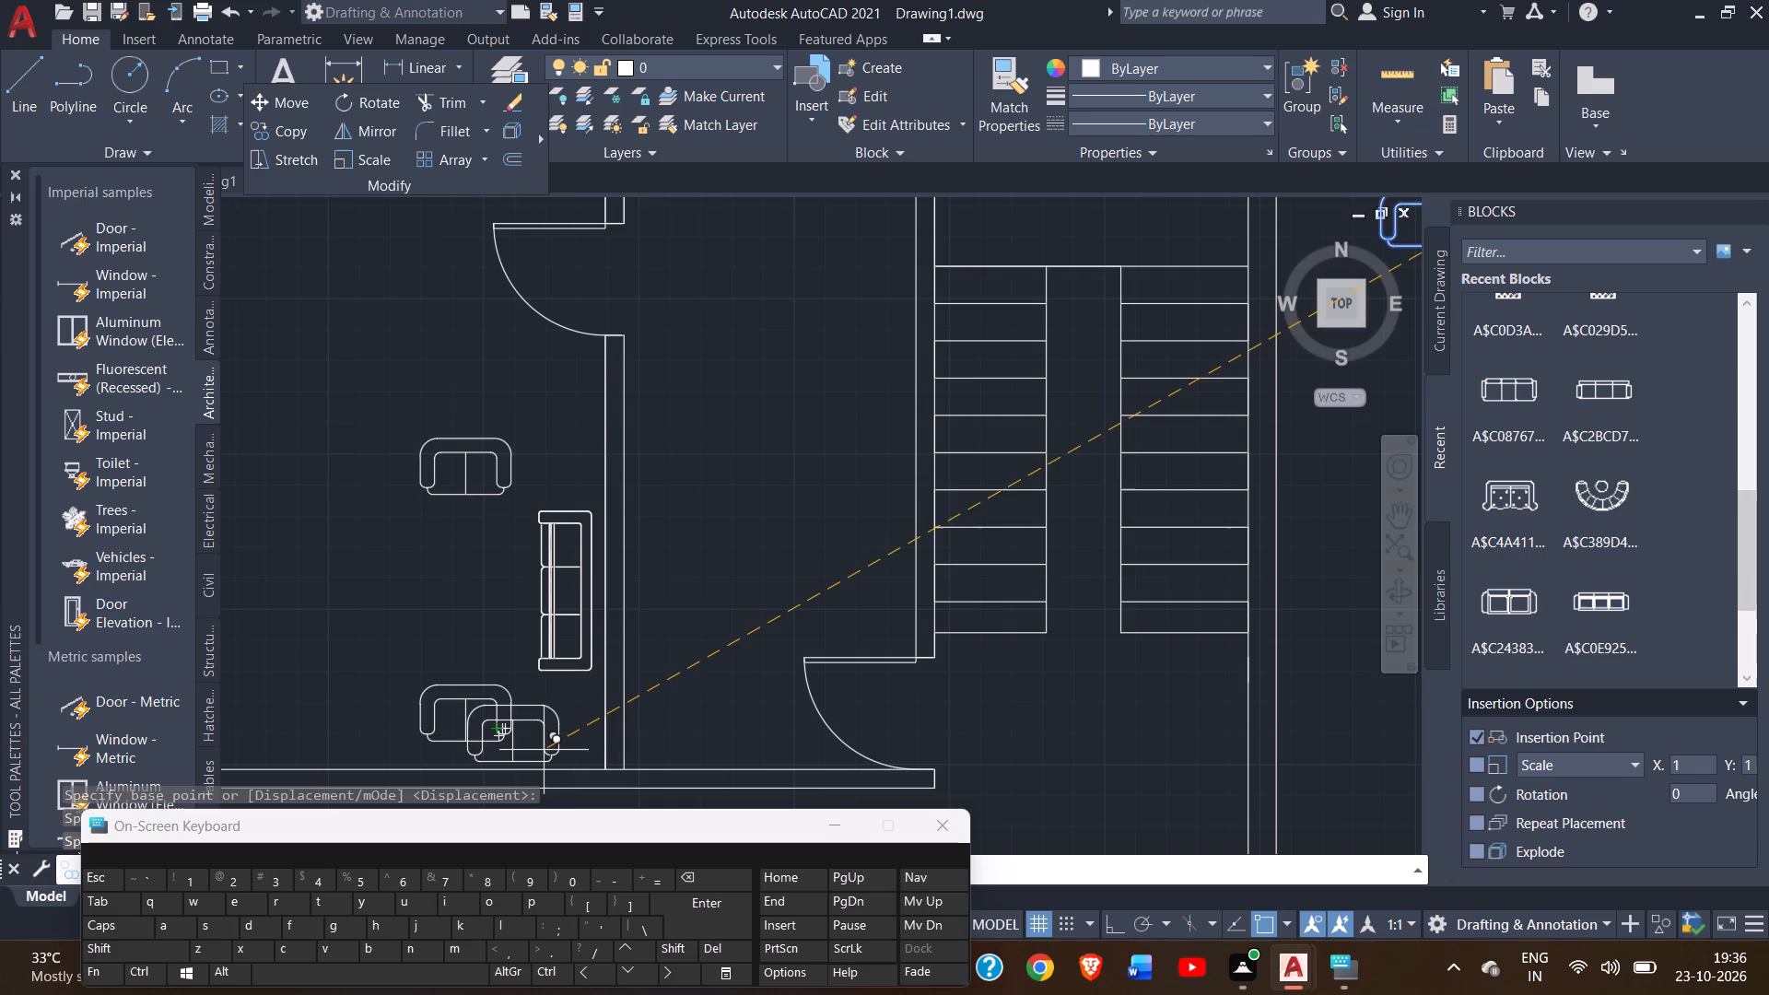
{"action": "right_click", "coordinate": [728, 595]}
{"action": "left_click", "coordinate": [747, 605]}
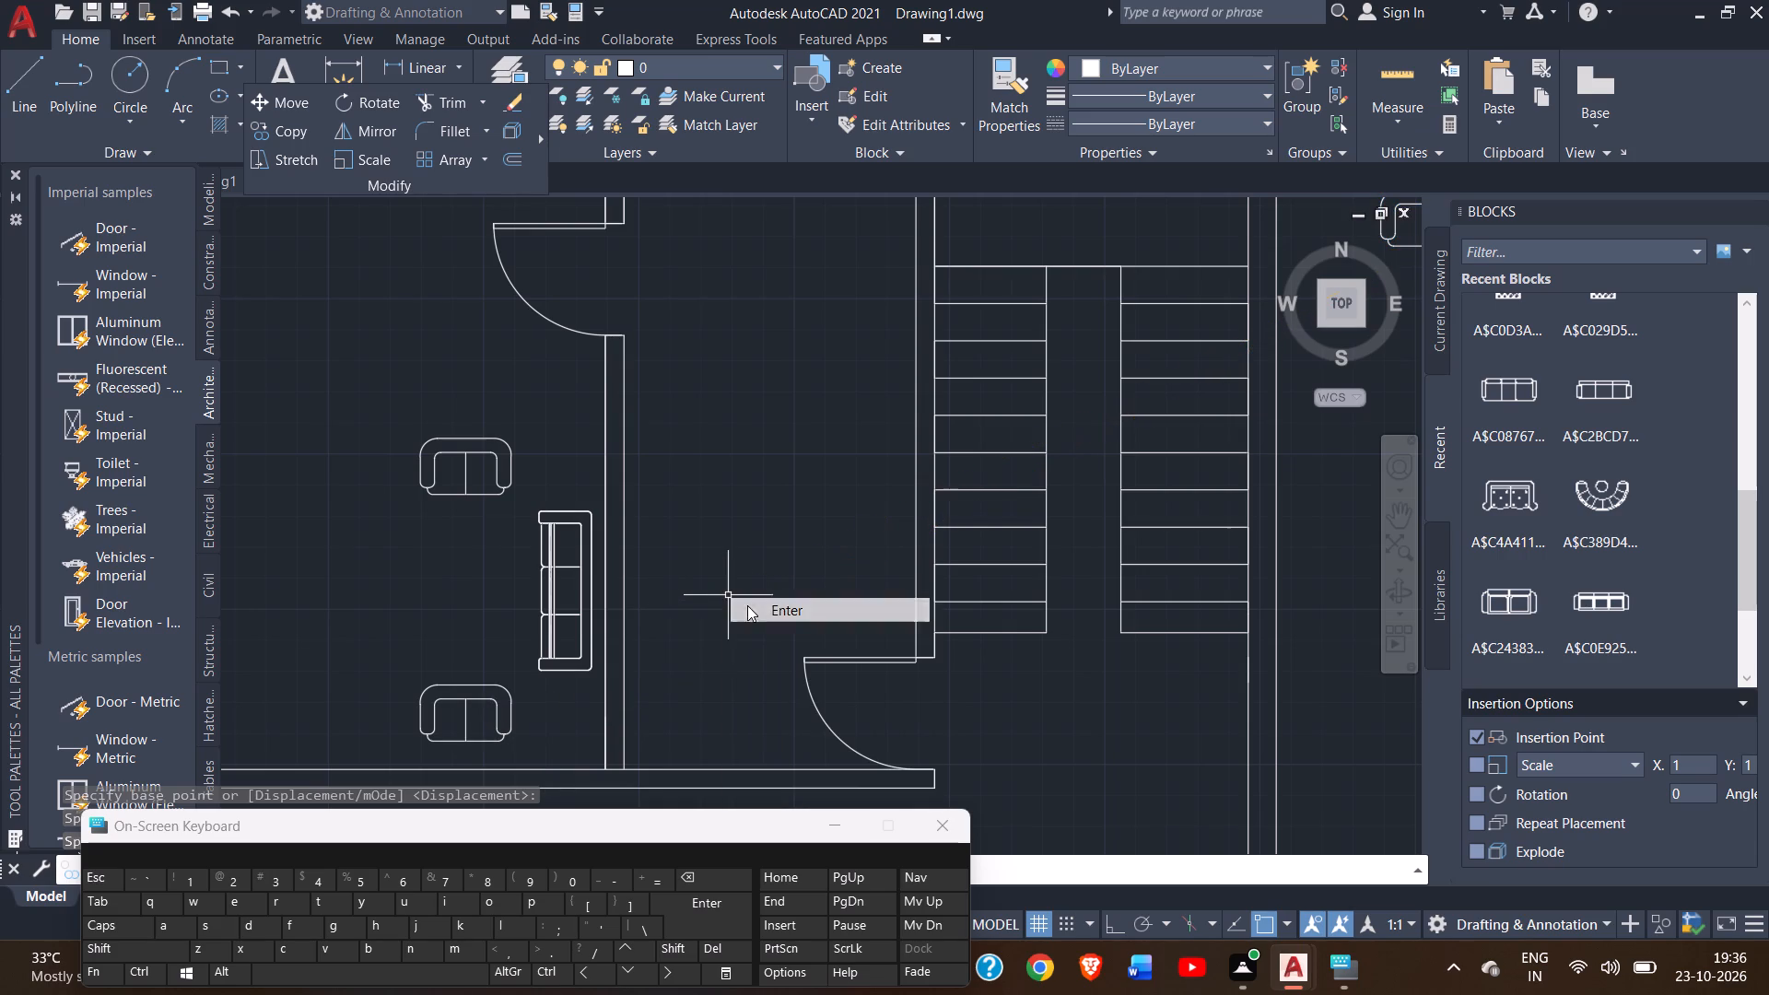
With Ortho on, rotate the southern two-seat sofa copy 180° about a point on its west edge.
{"action": "left_click", "coordinate": [474, 696]}
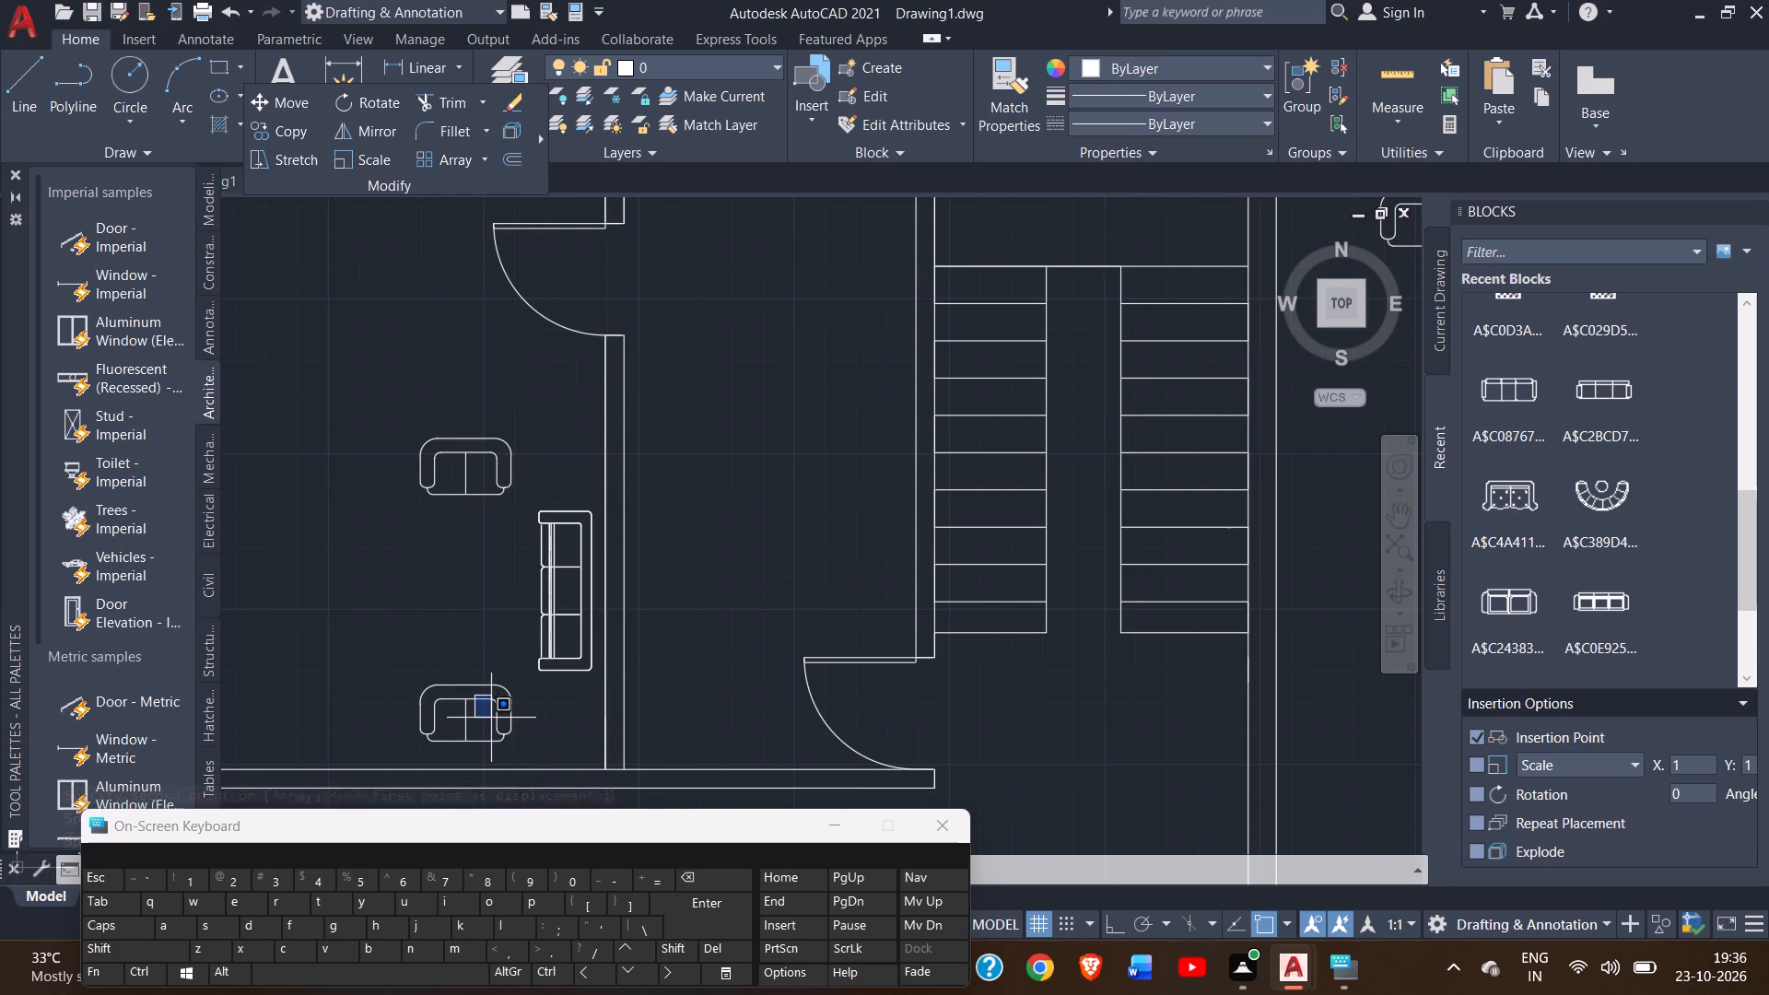
{"action": "left_click", "coordinate": [451, 700]}
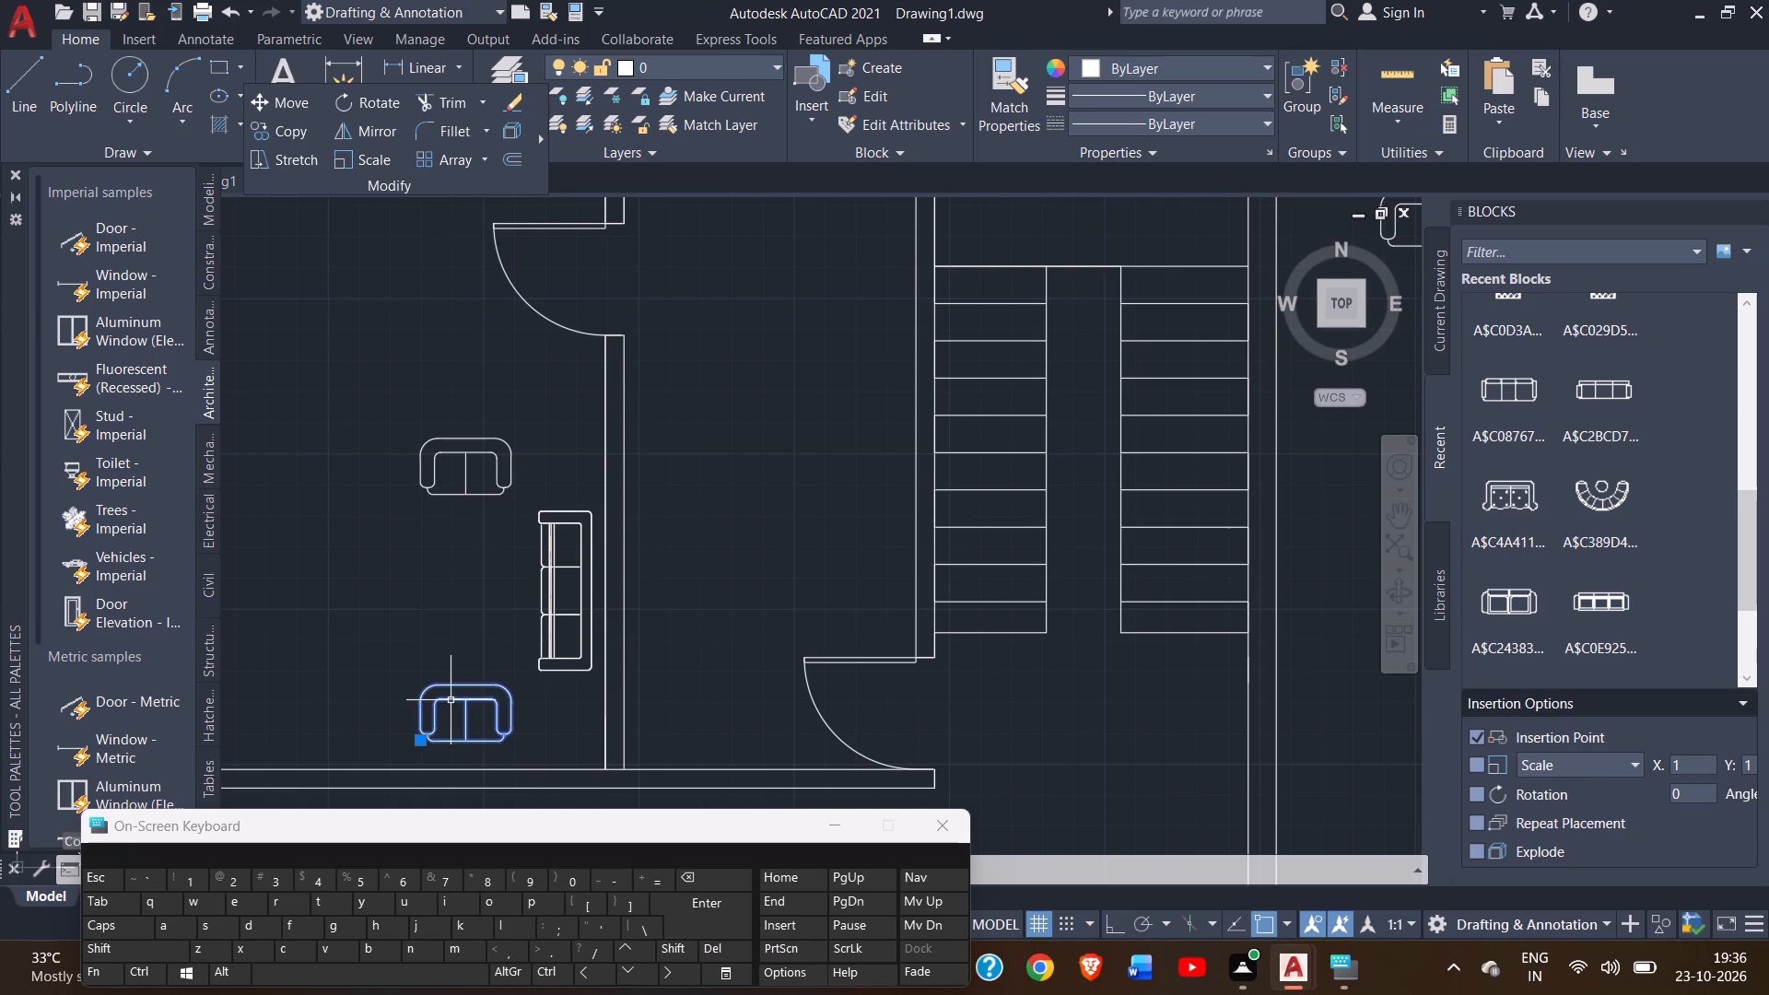
{"action": "left_click", "coordinate": [365, 98]}
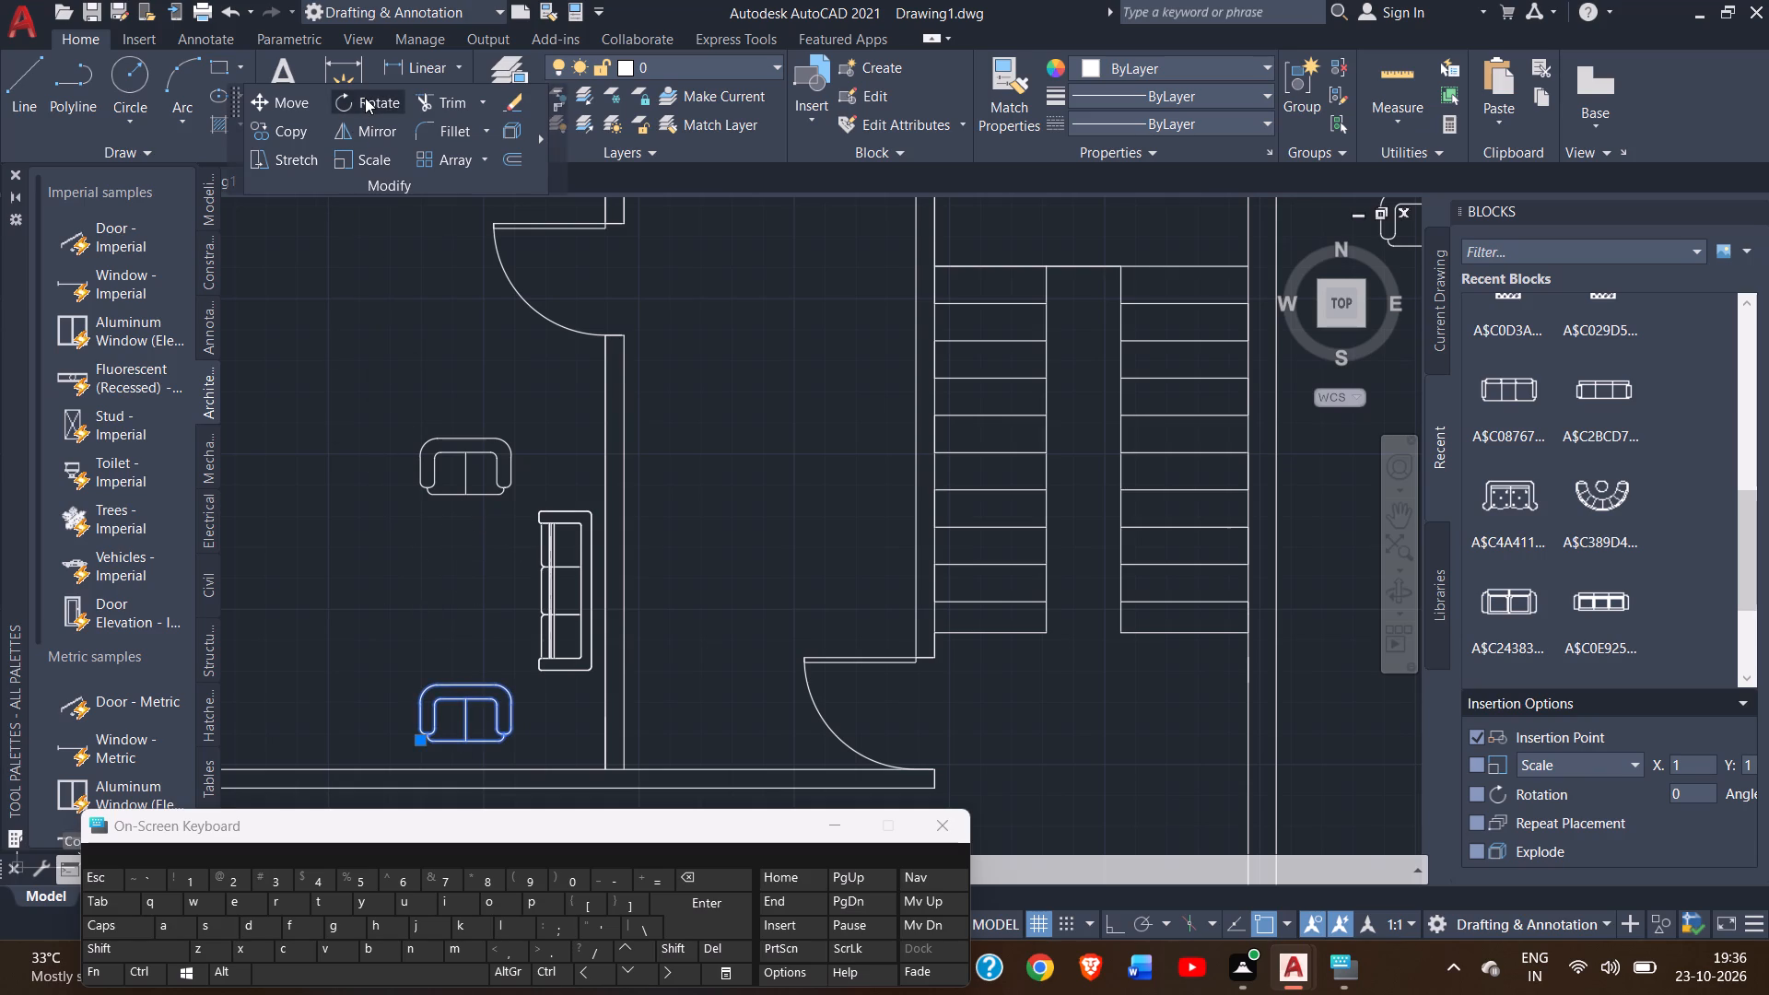
{"action": "left_click", "coordinate": [1107, 931]}
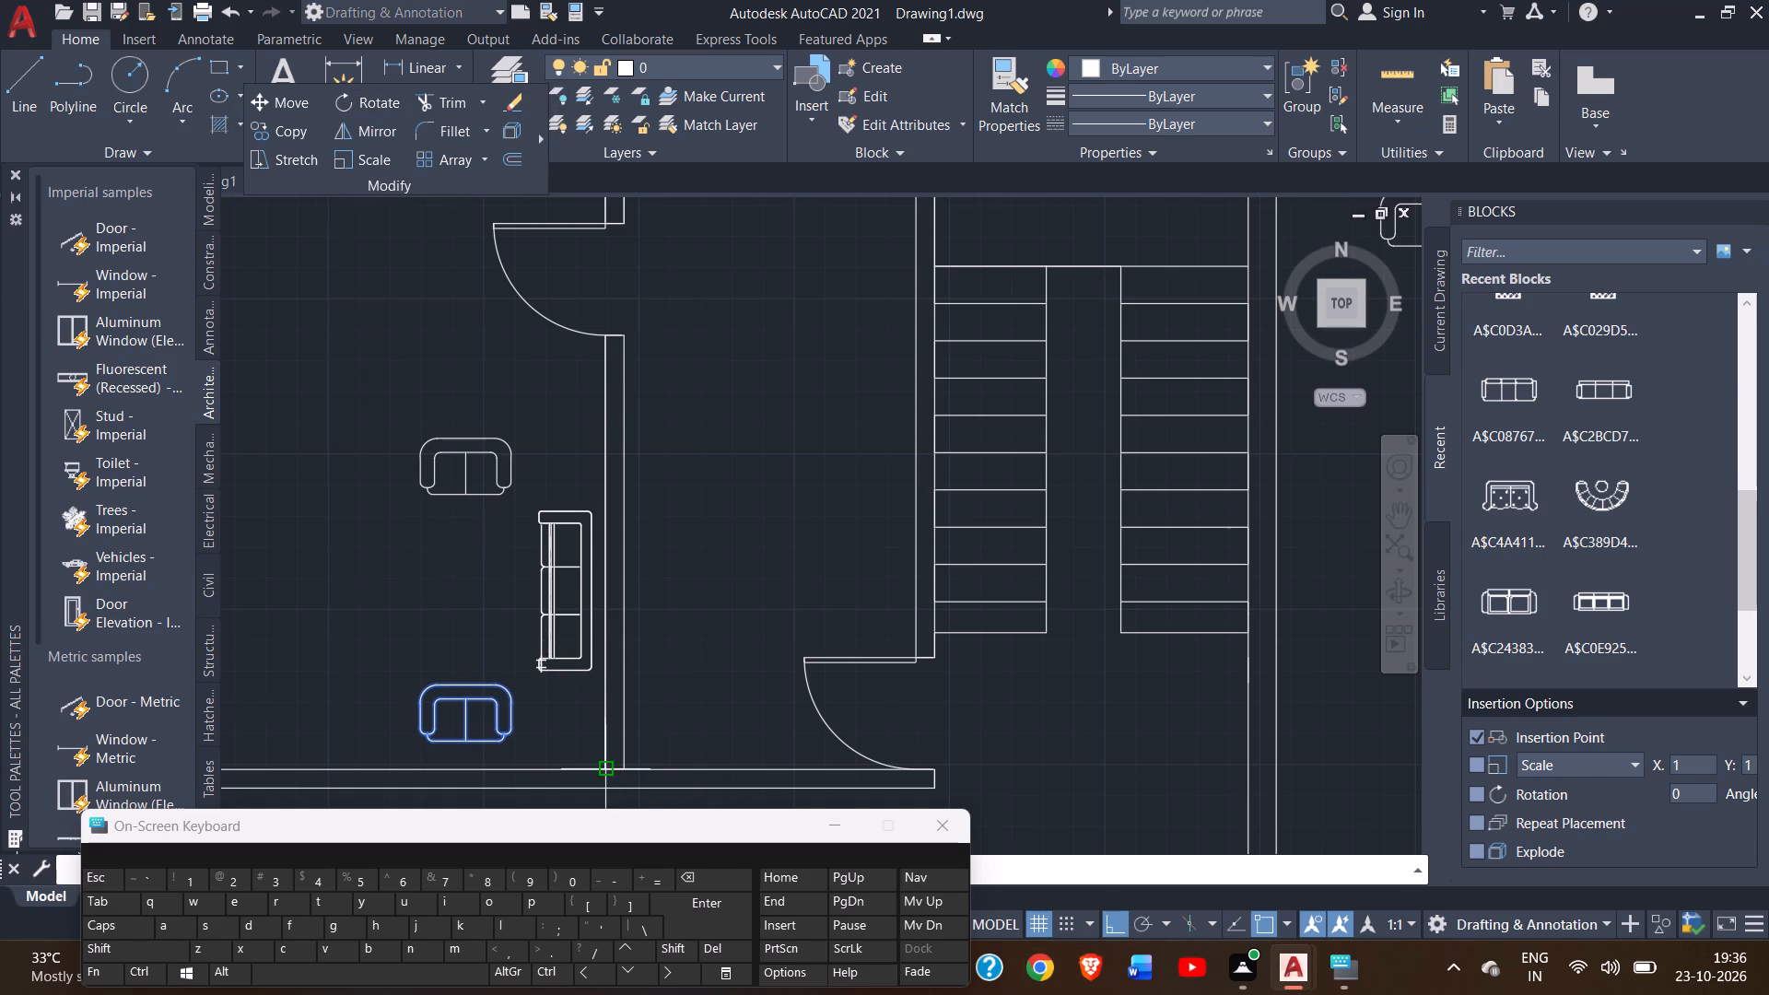
{"action": "left_click_drag", "start_coordinate": [416, 695], "coordinate": [419, 646]}
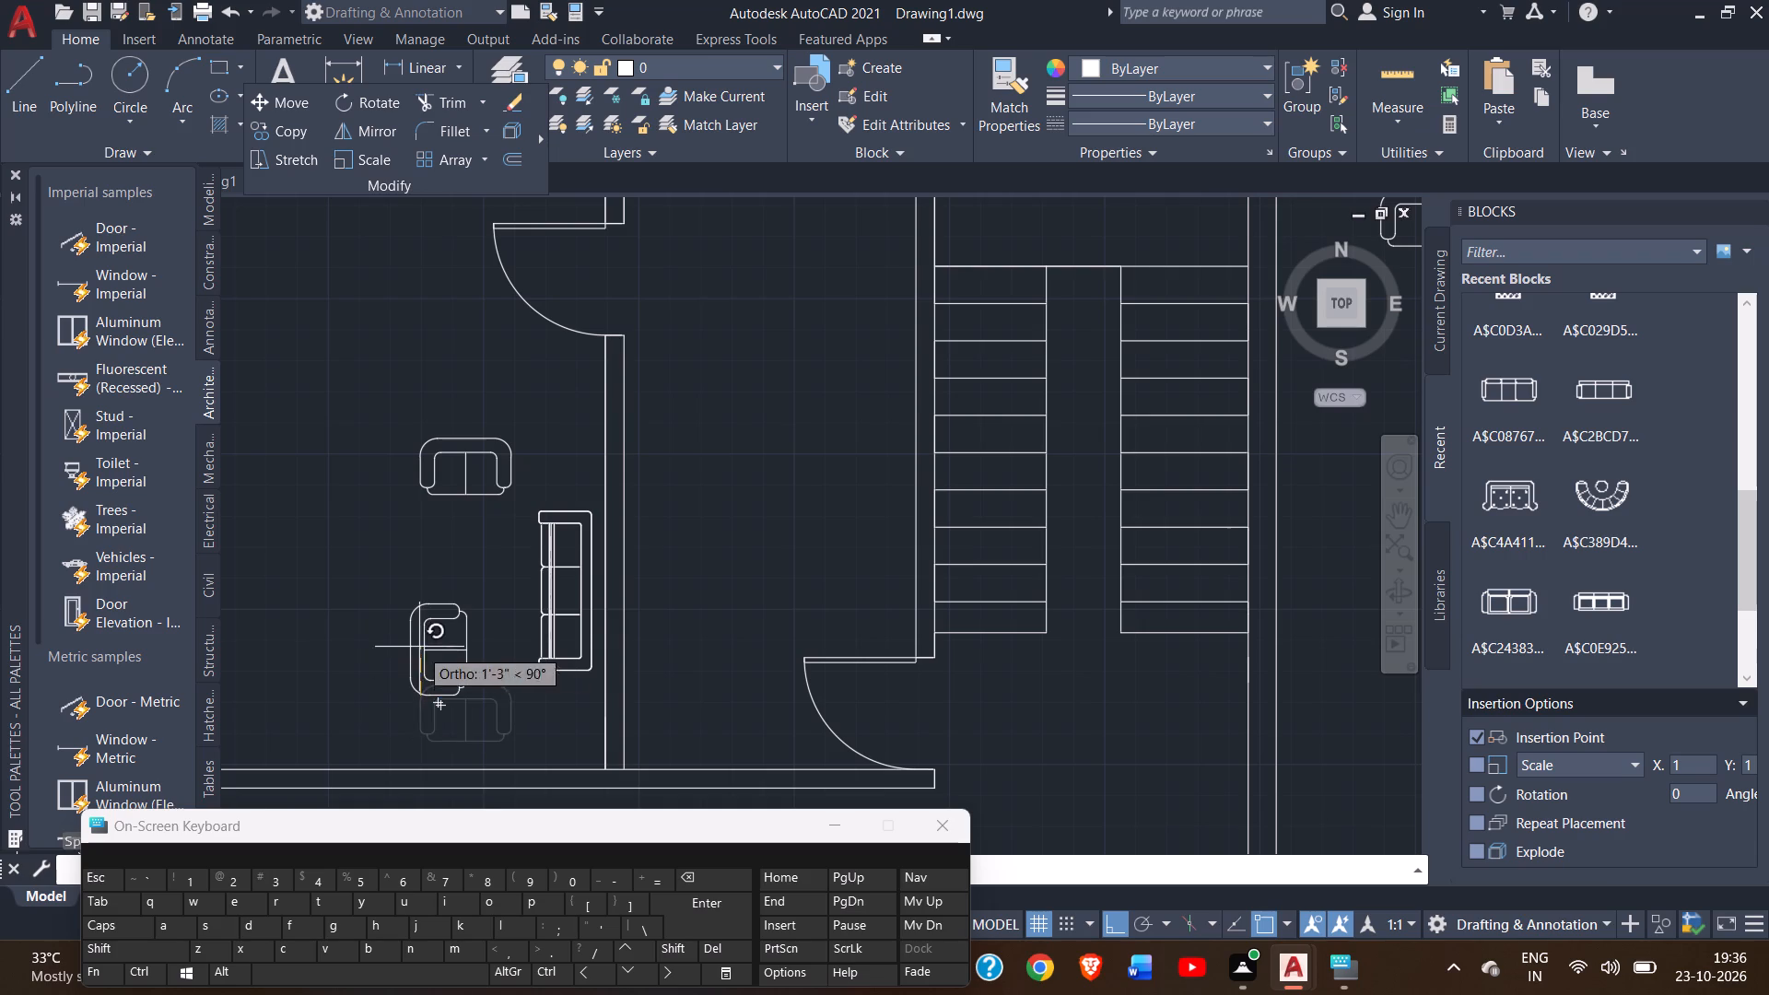
{"action": "left_click_drag", "start_coordinate": [419, 646], "coordinate": [406, 689]}
{"action": "left_click", "coordinate": [406, 689]}
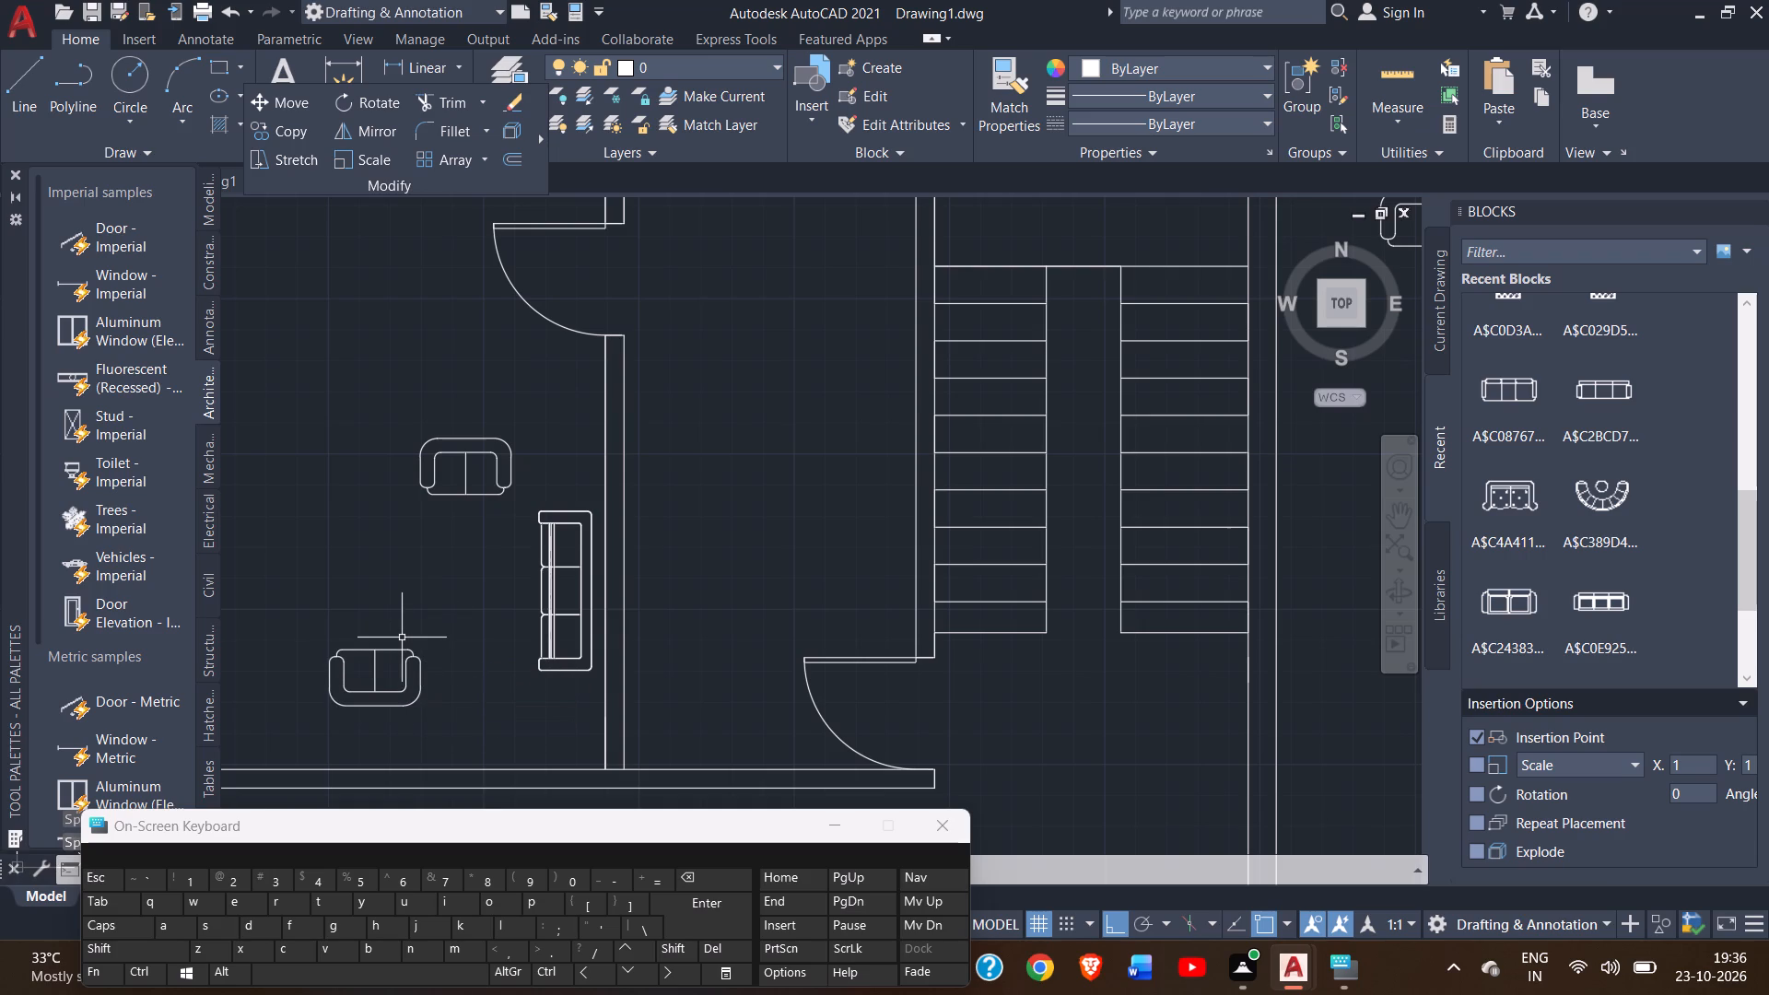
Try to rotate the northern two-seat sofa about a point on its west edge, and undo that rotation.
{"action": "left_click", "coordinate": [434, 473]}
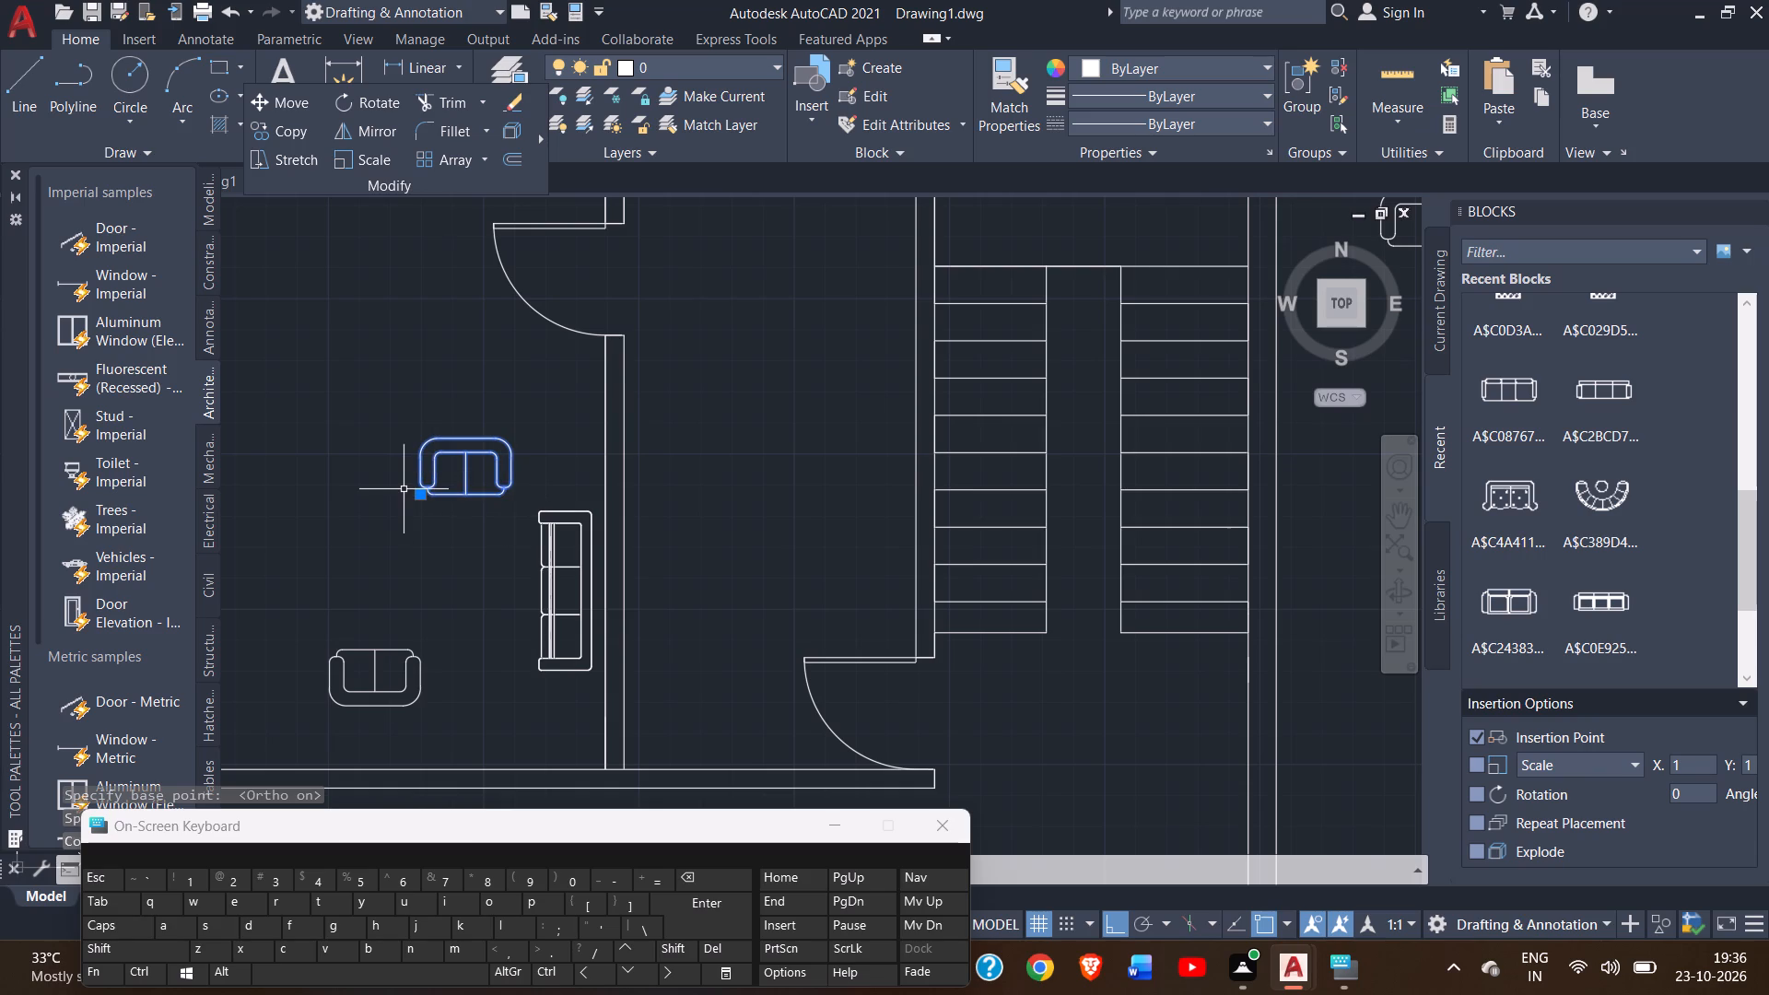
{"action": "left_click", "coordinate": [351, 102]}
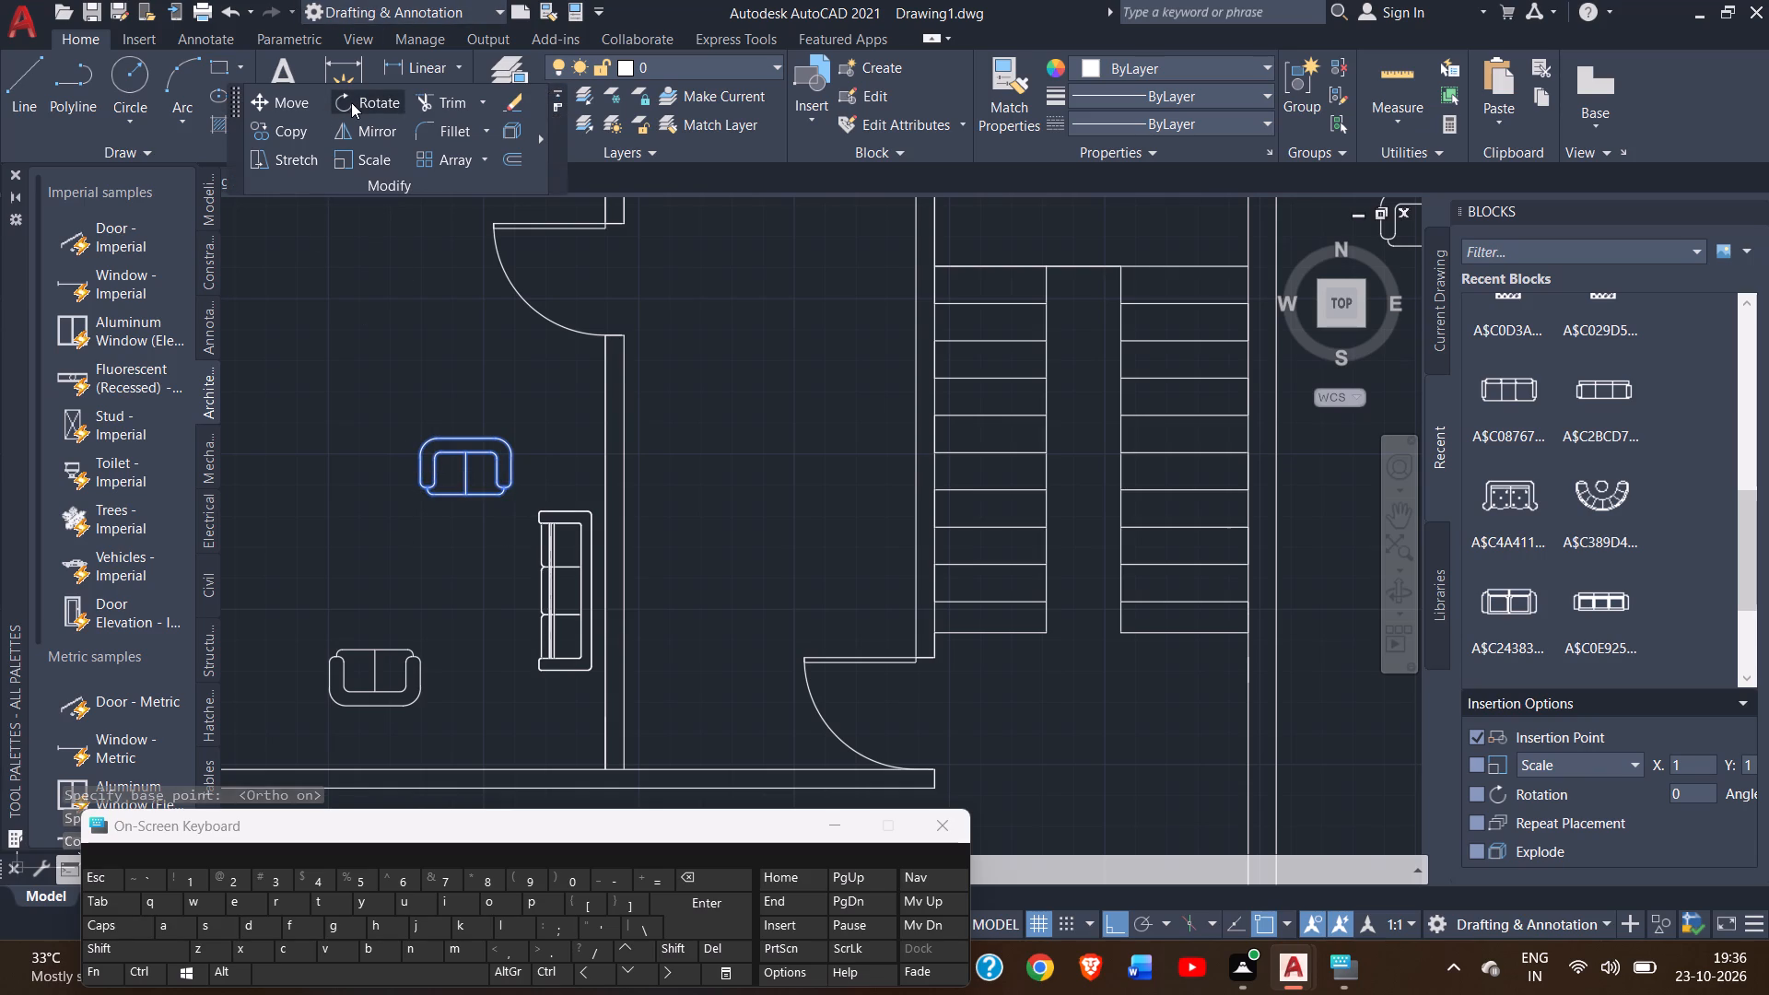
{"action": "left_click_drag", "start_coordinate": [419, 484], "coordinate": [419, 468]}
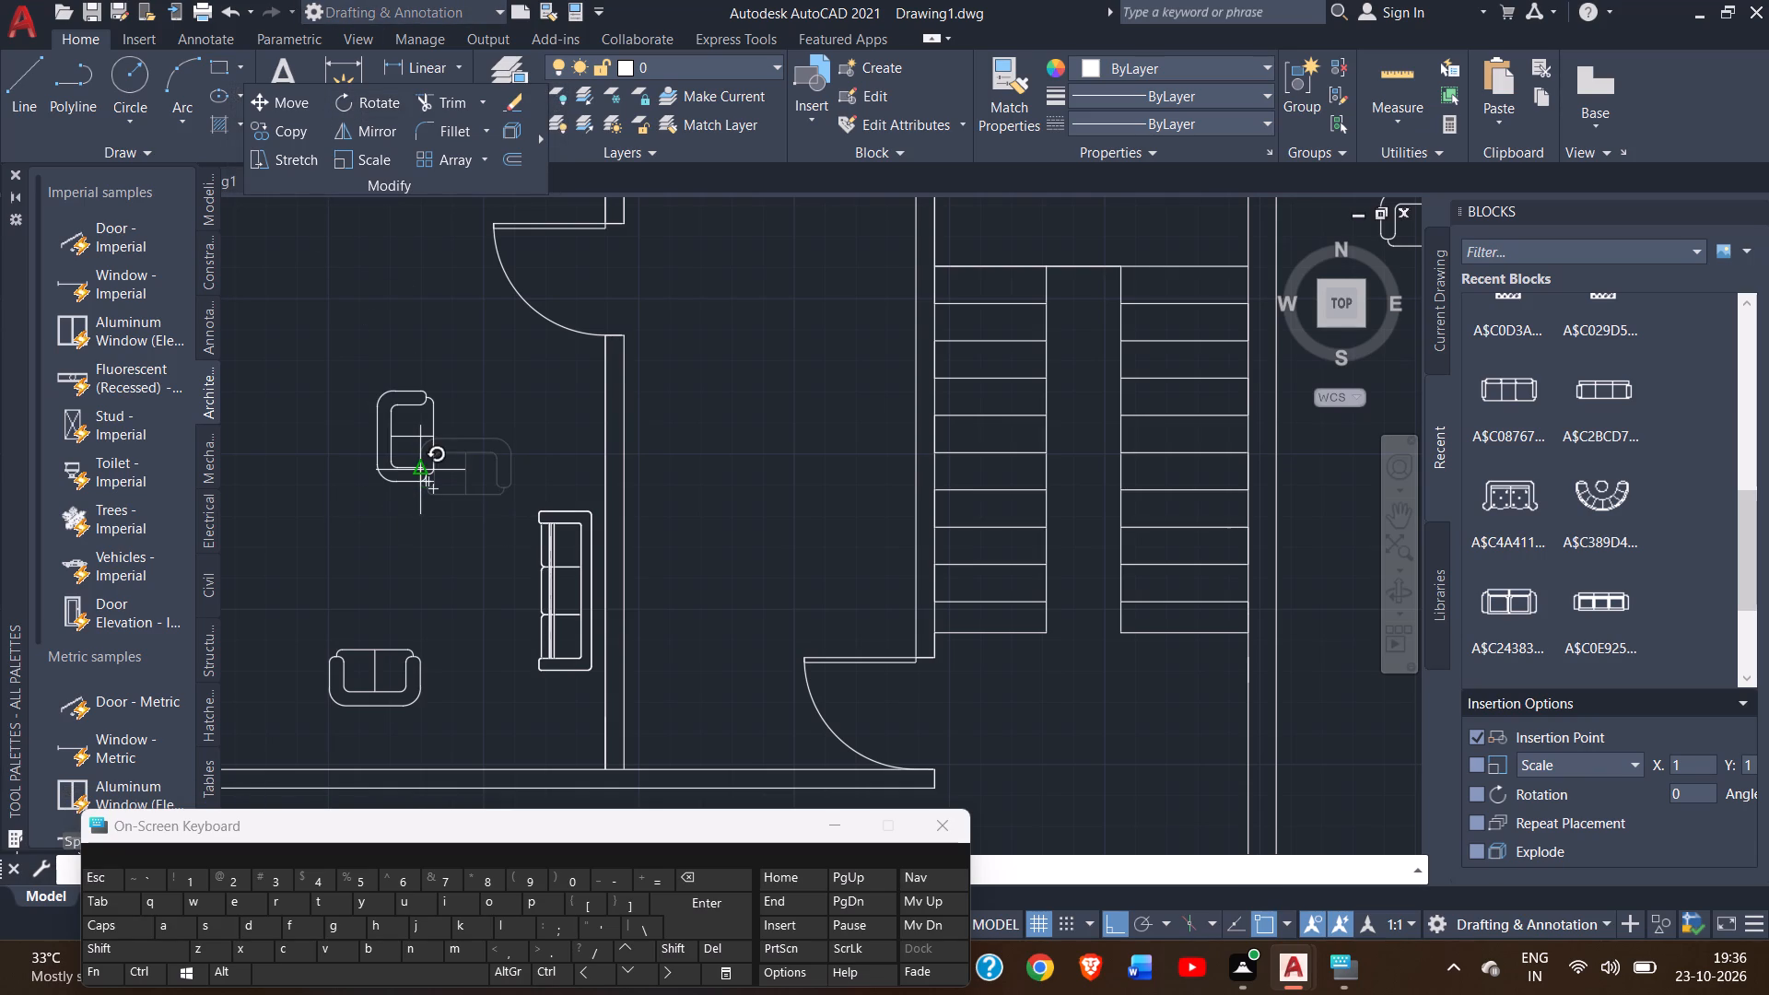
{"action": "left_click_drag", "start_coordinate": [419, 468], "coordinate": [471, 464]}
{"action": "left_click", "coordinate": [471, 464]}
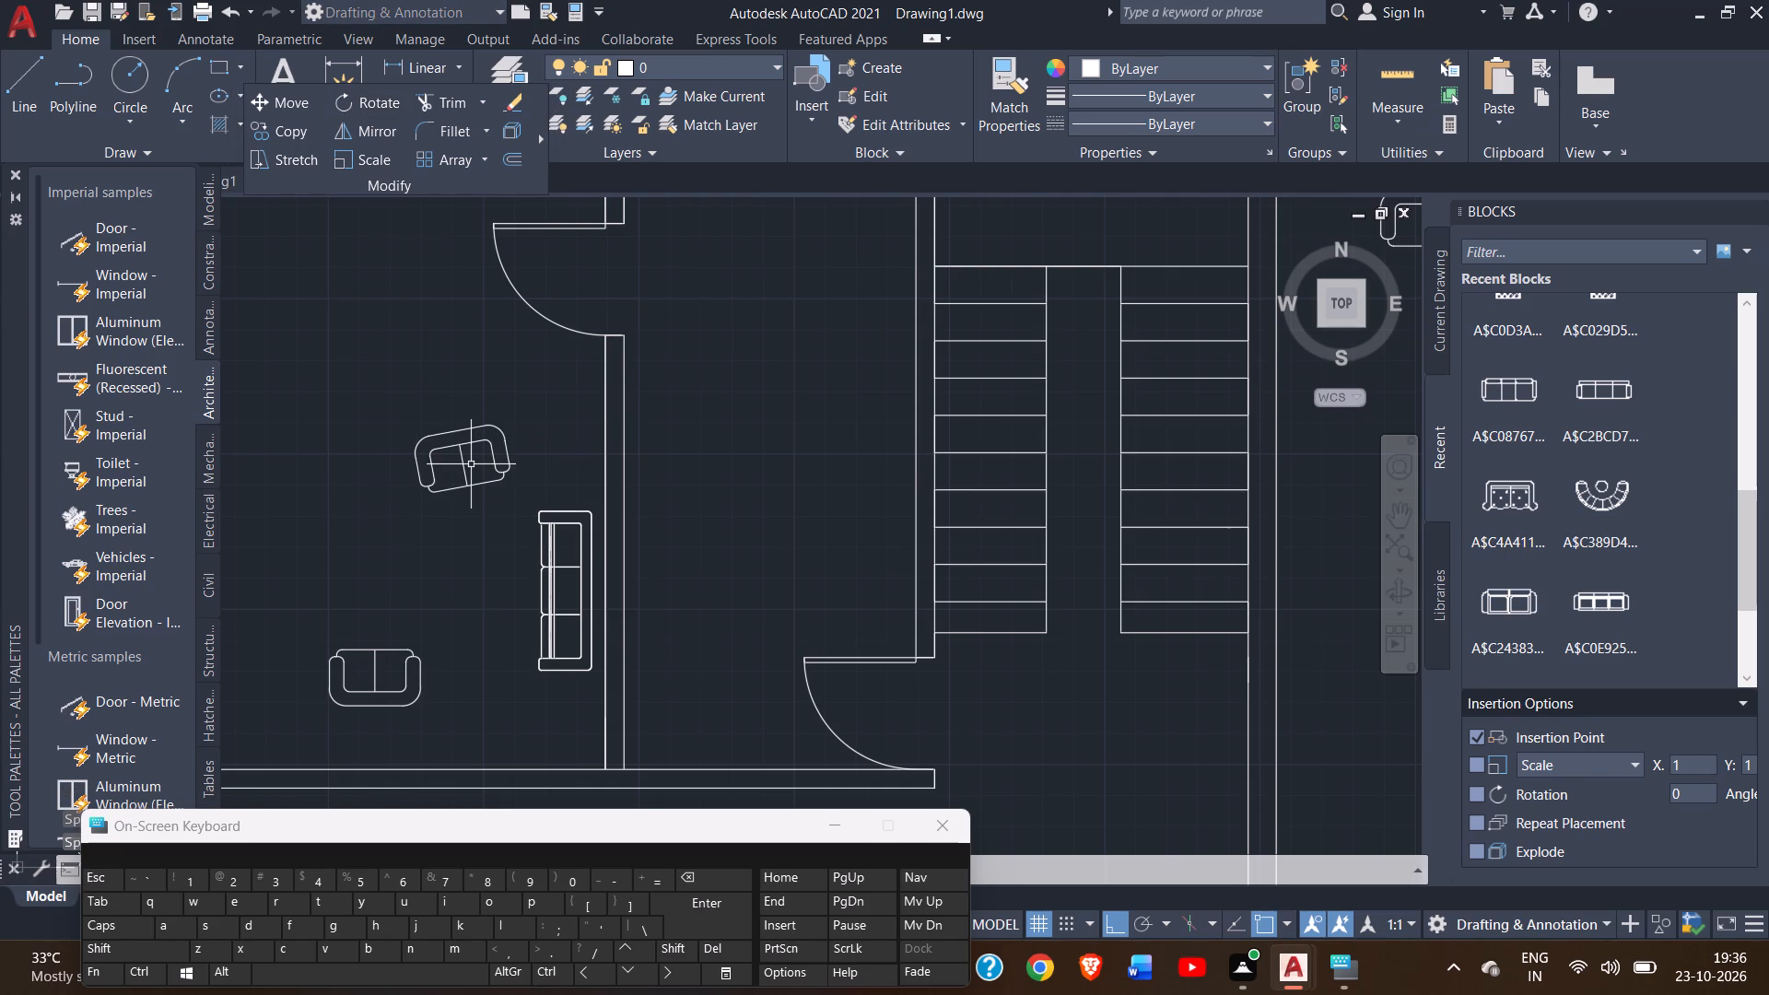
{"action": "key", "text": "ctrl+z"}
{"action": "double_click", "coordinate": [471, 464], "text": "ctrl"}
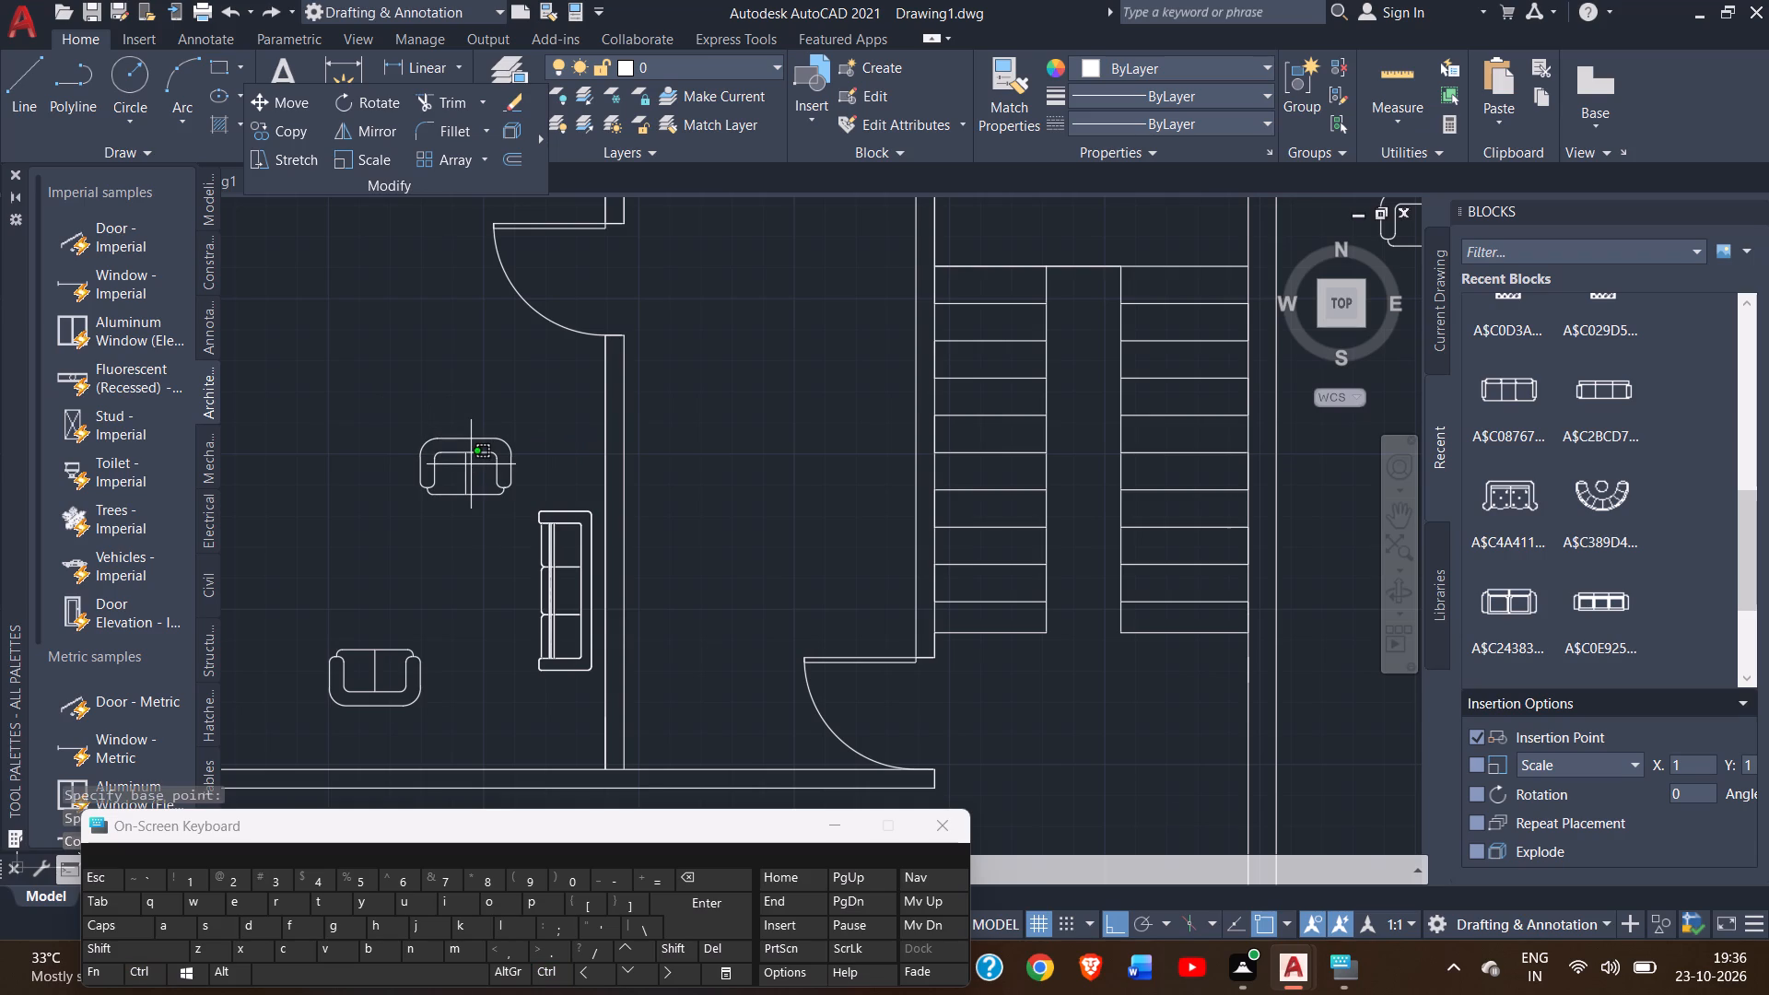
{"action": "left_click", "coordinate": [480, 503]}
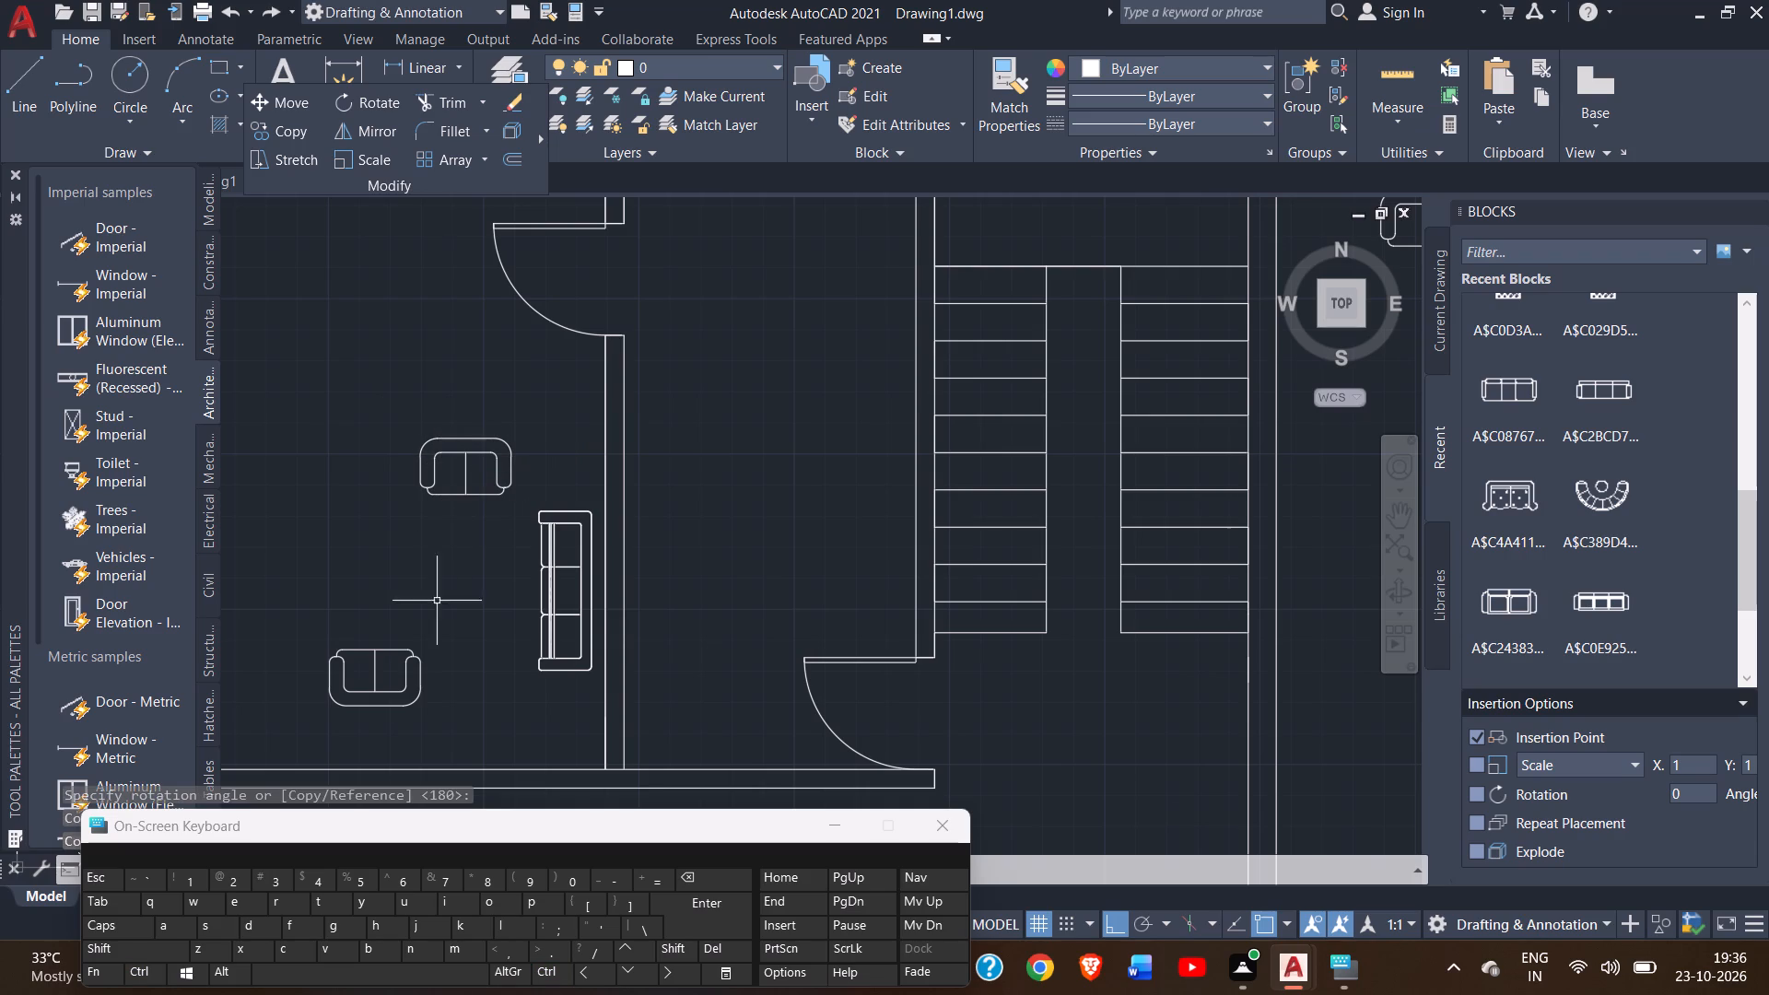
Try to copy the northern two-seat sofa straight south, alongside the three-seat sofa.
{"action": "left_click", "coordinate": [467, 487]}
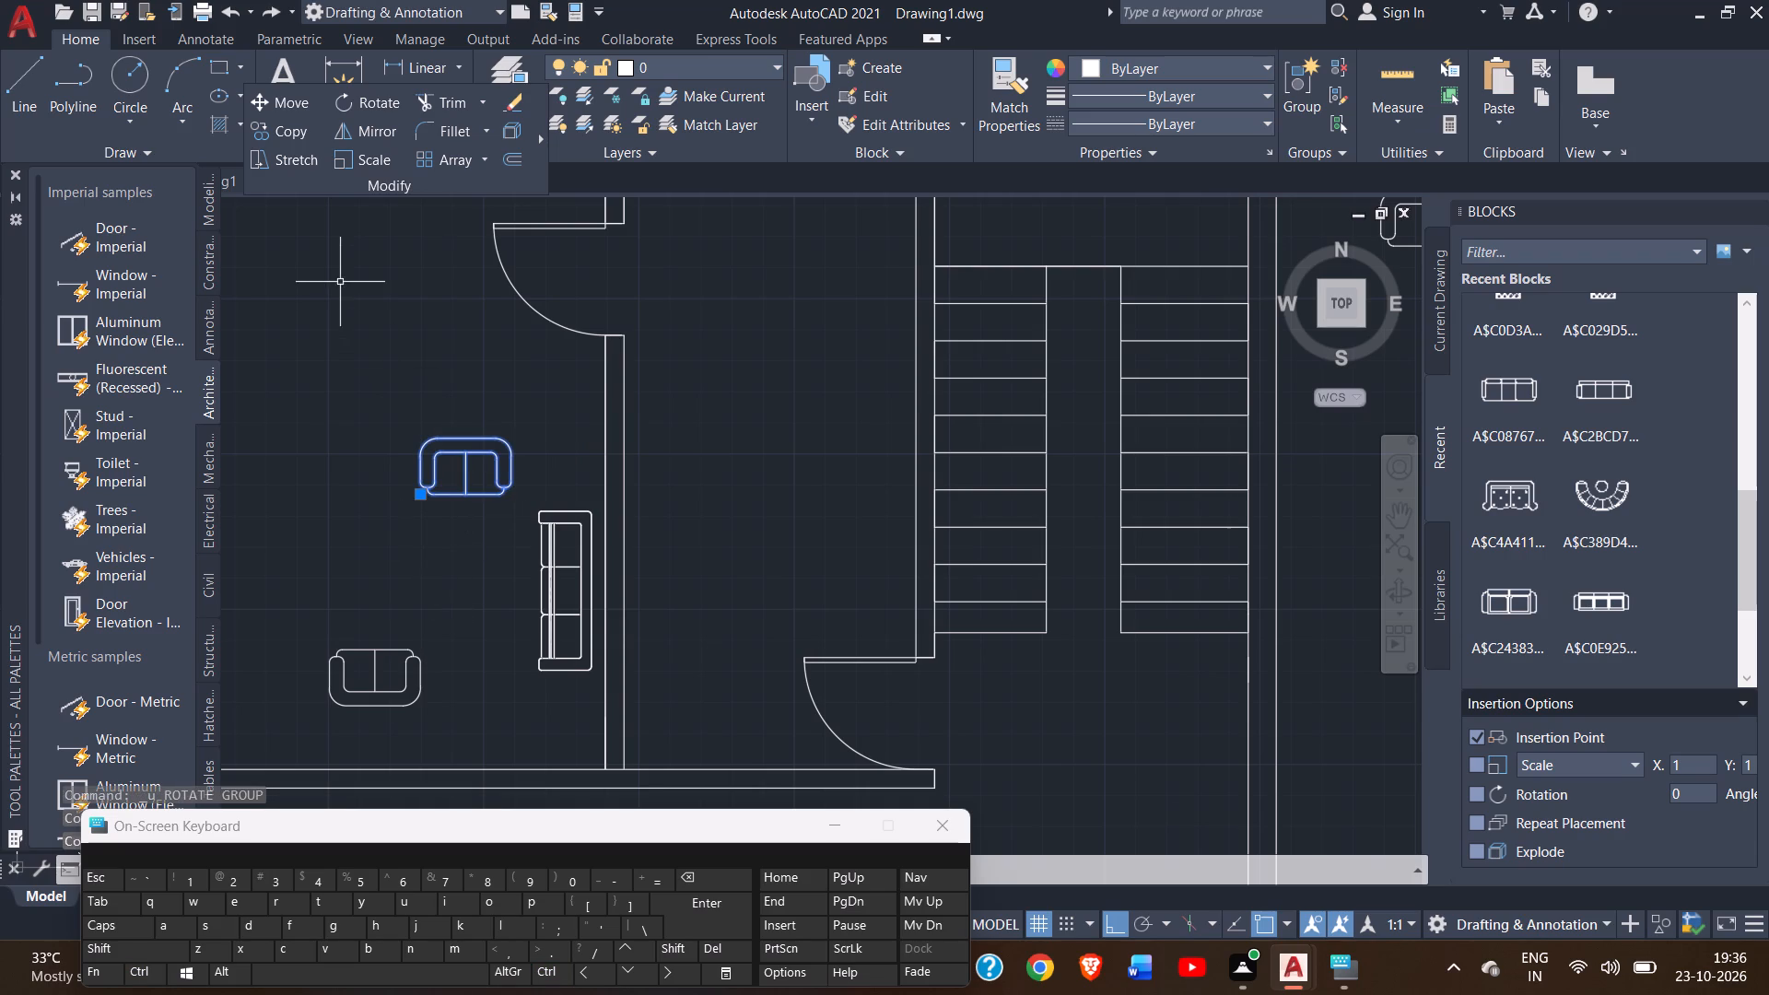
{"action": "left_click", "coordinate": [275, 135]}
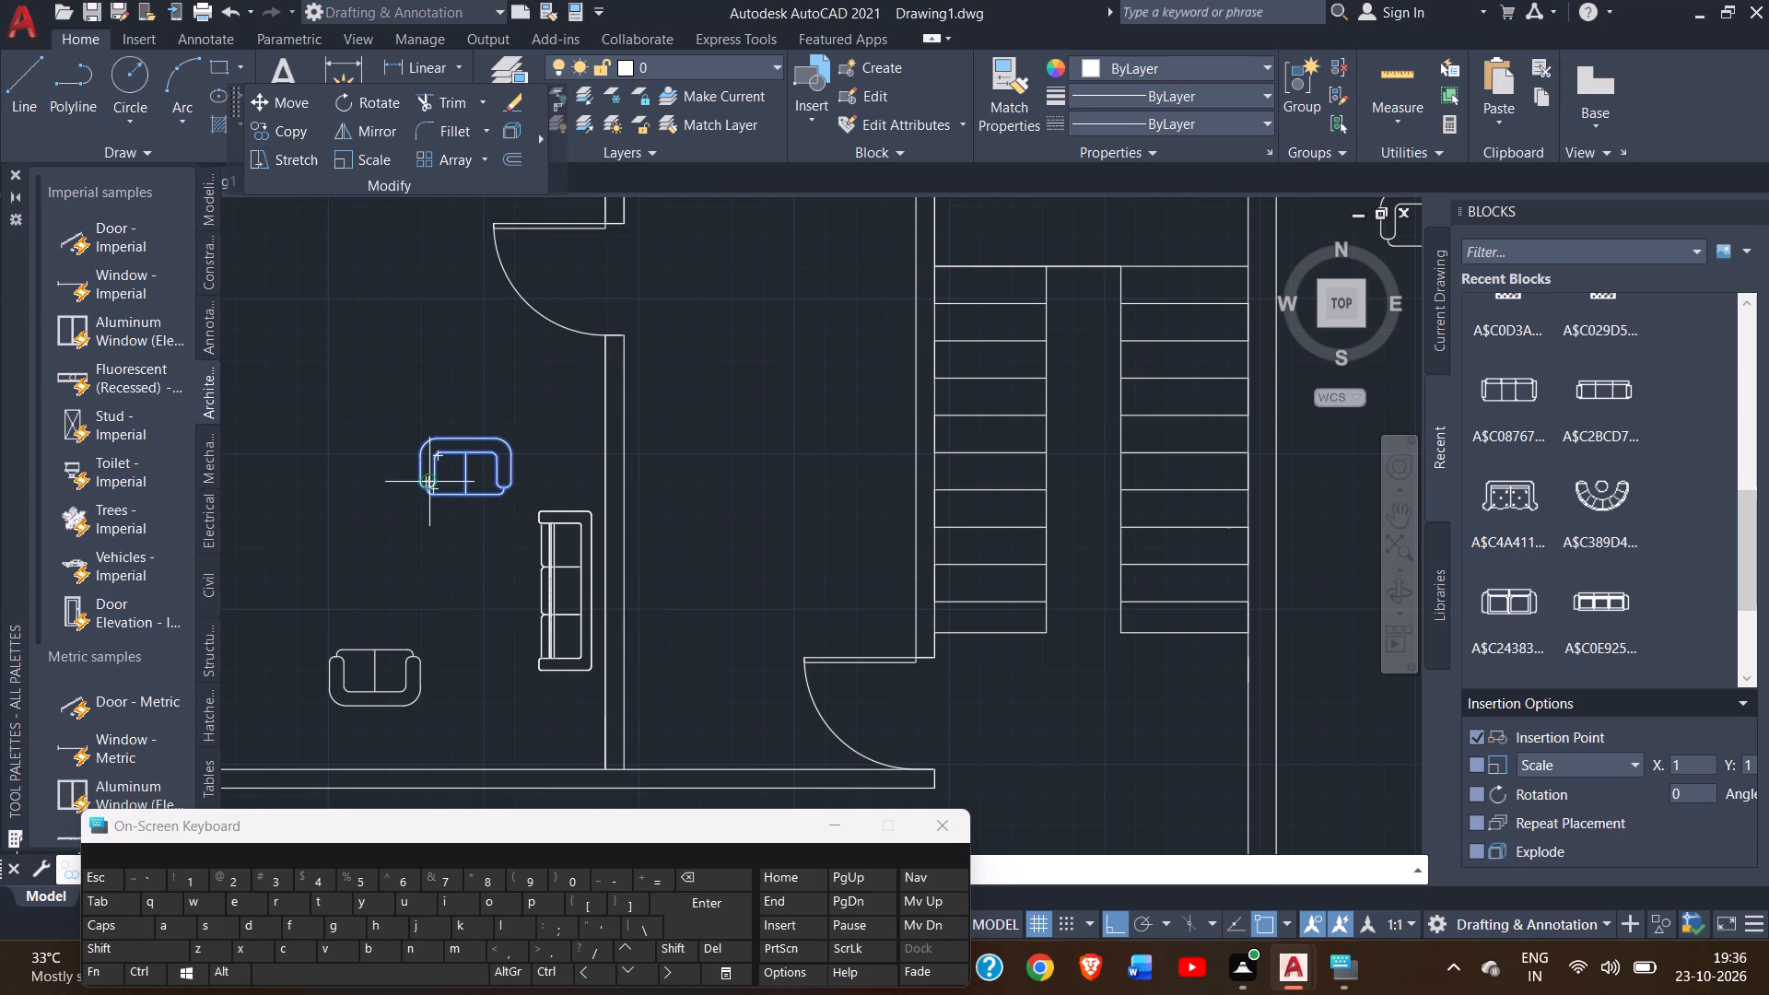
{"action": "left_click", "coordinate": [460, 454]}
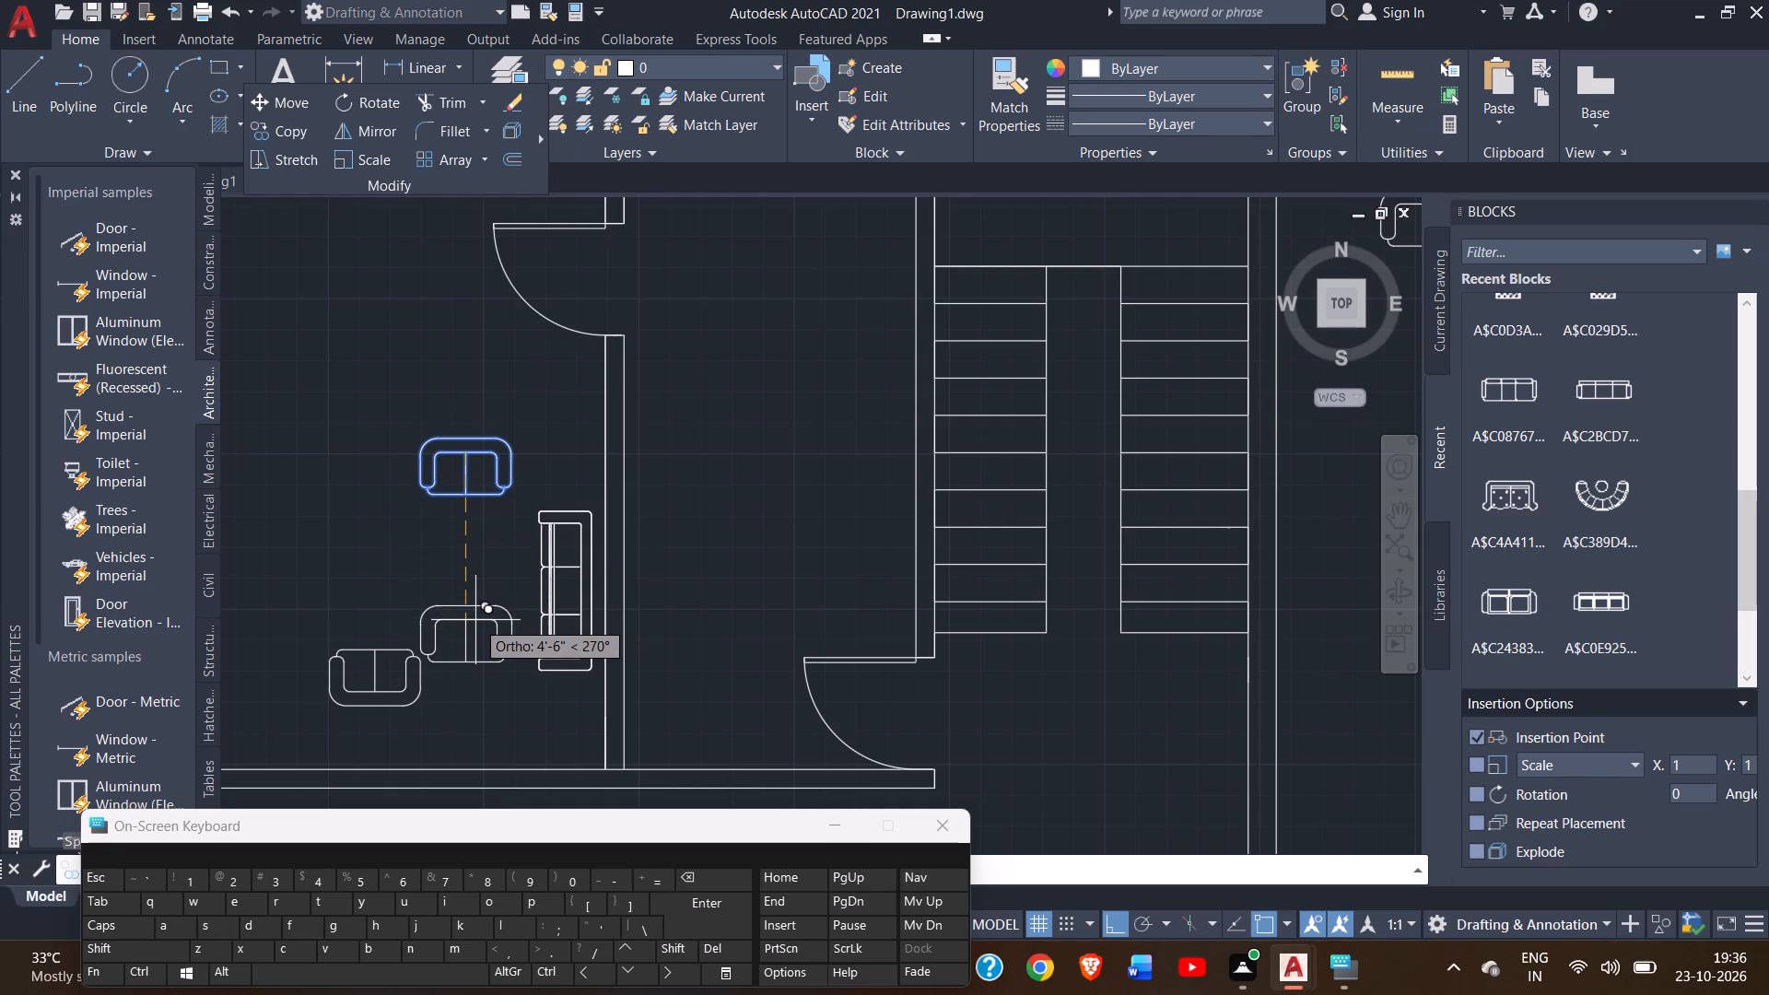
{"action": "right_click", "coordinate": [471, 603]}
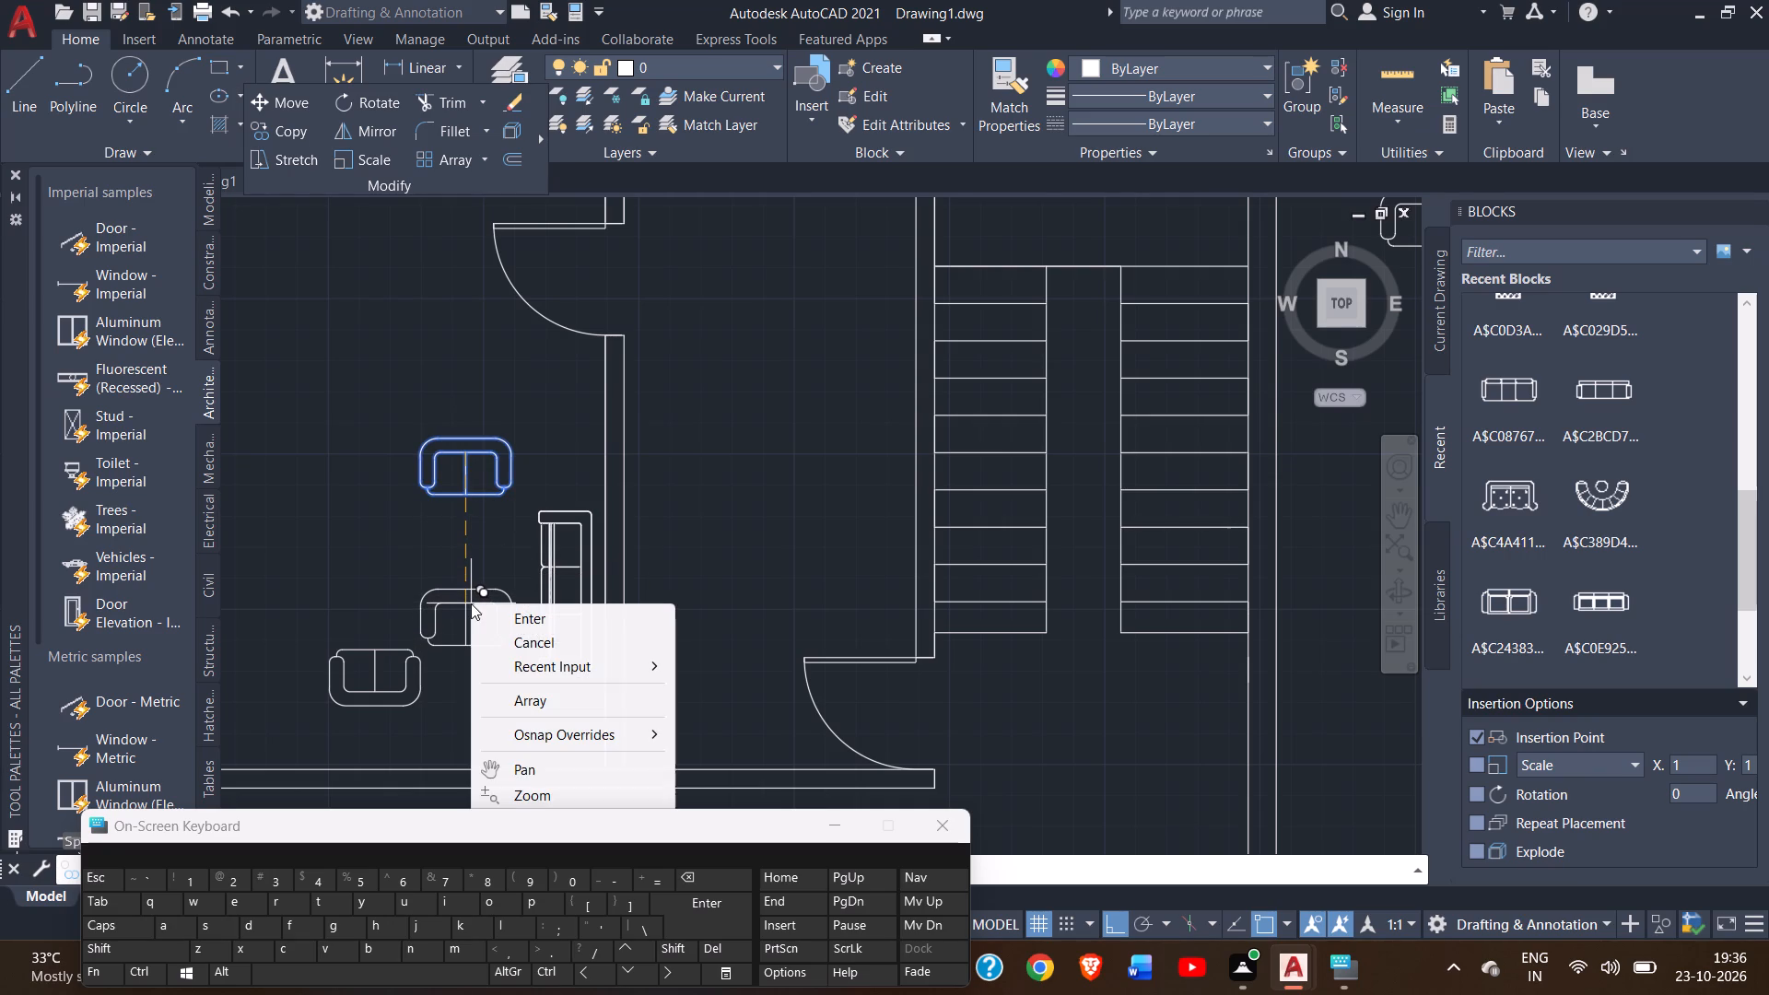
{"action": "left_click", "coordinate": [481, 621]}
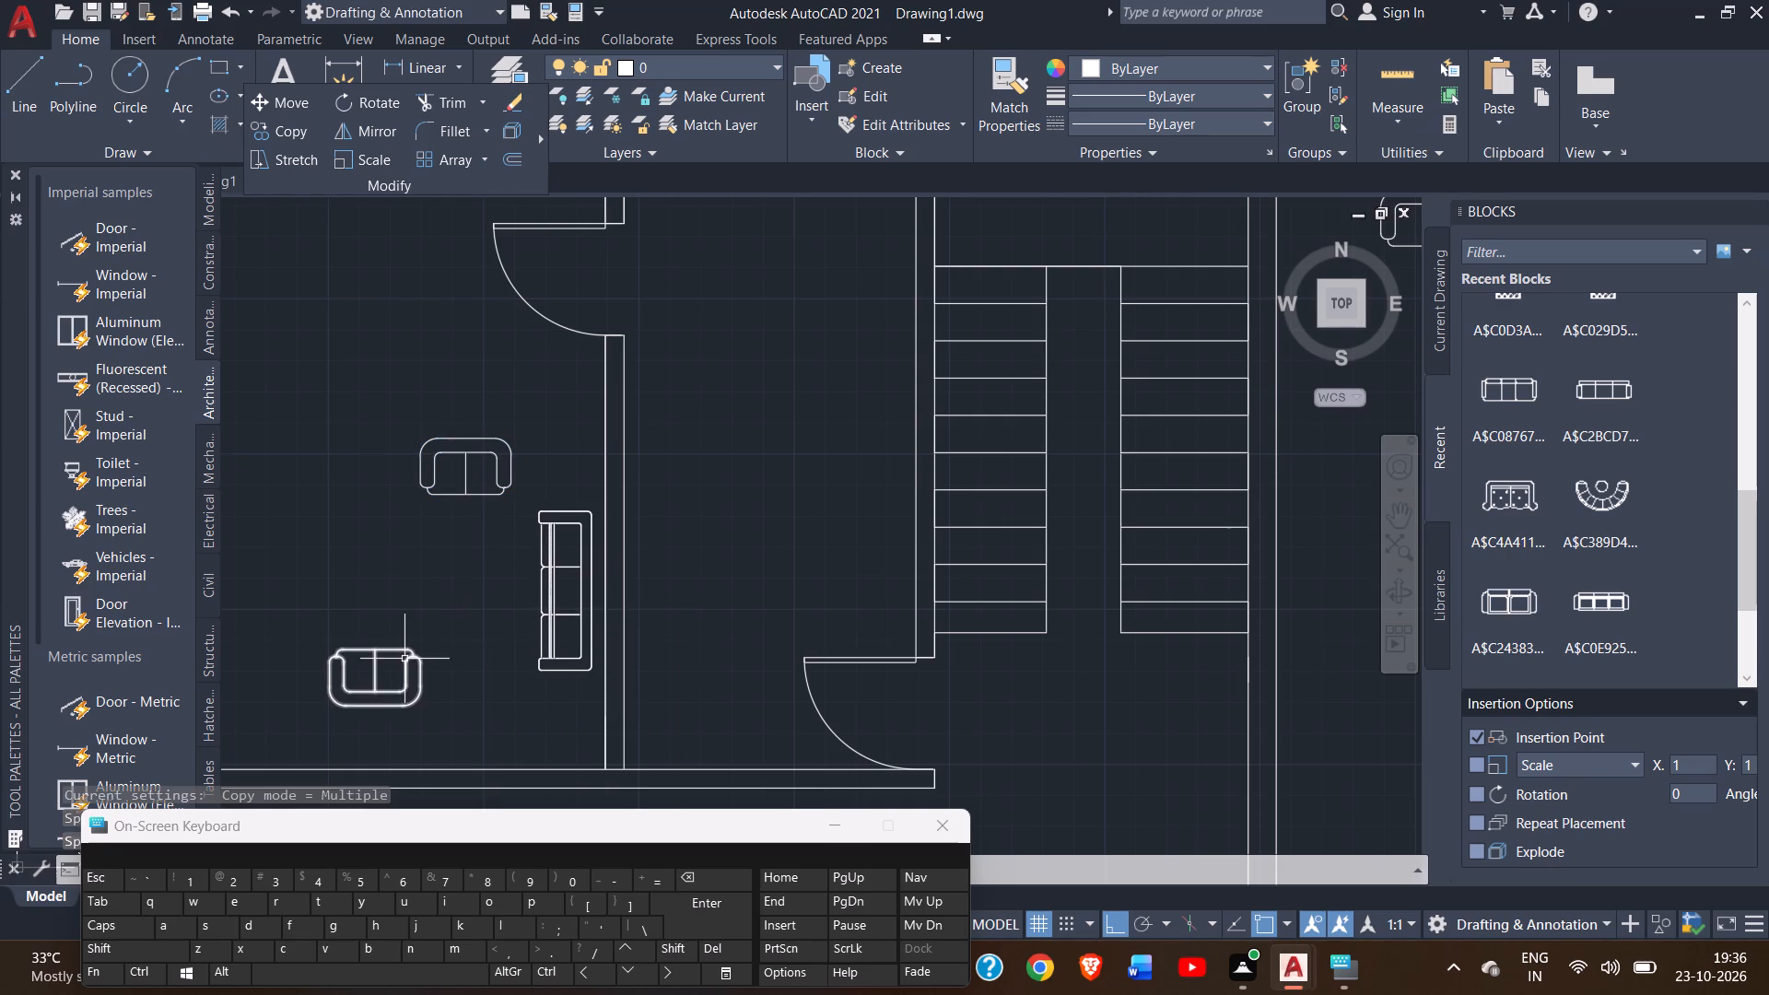
Rotate the southern two-seat sofa by the default 180° about its northwest armrest corner.
{"action": "left_click", "coordinate": [404, 659]}
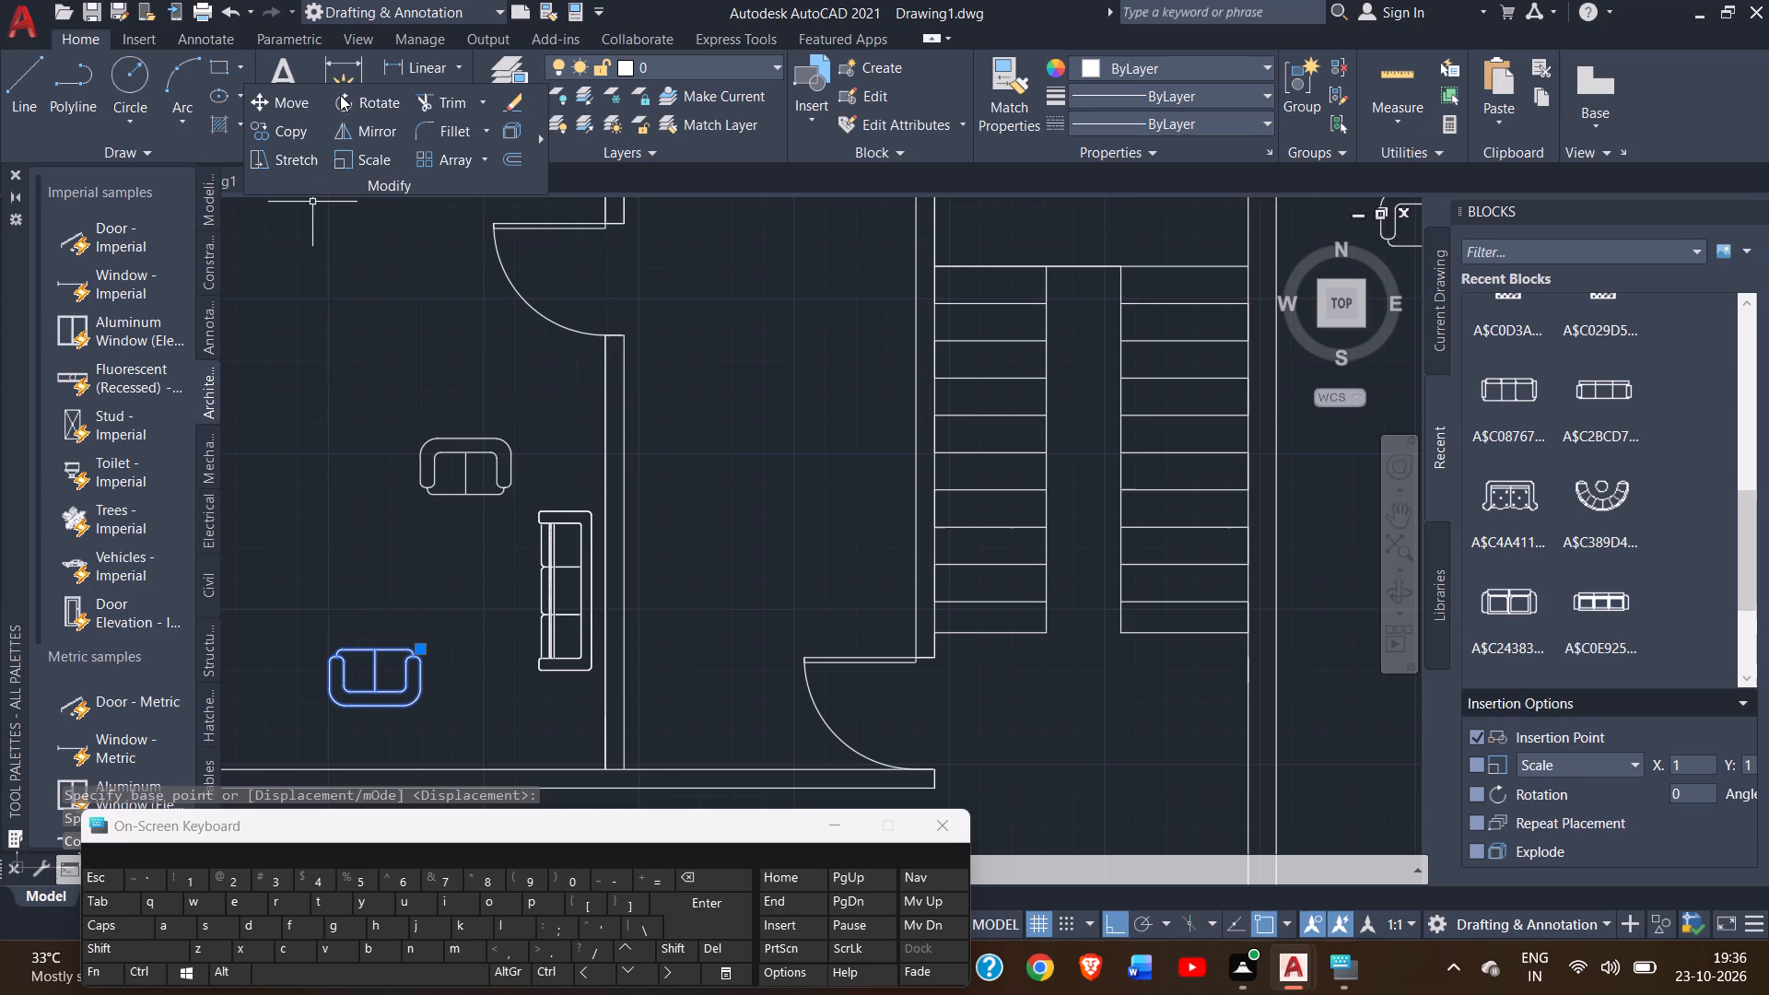
{"action": "left_click", "coordinate": [341, 93]}
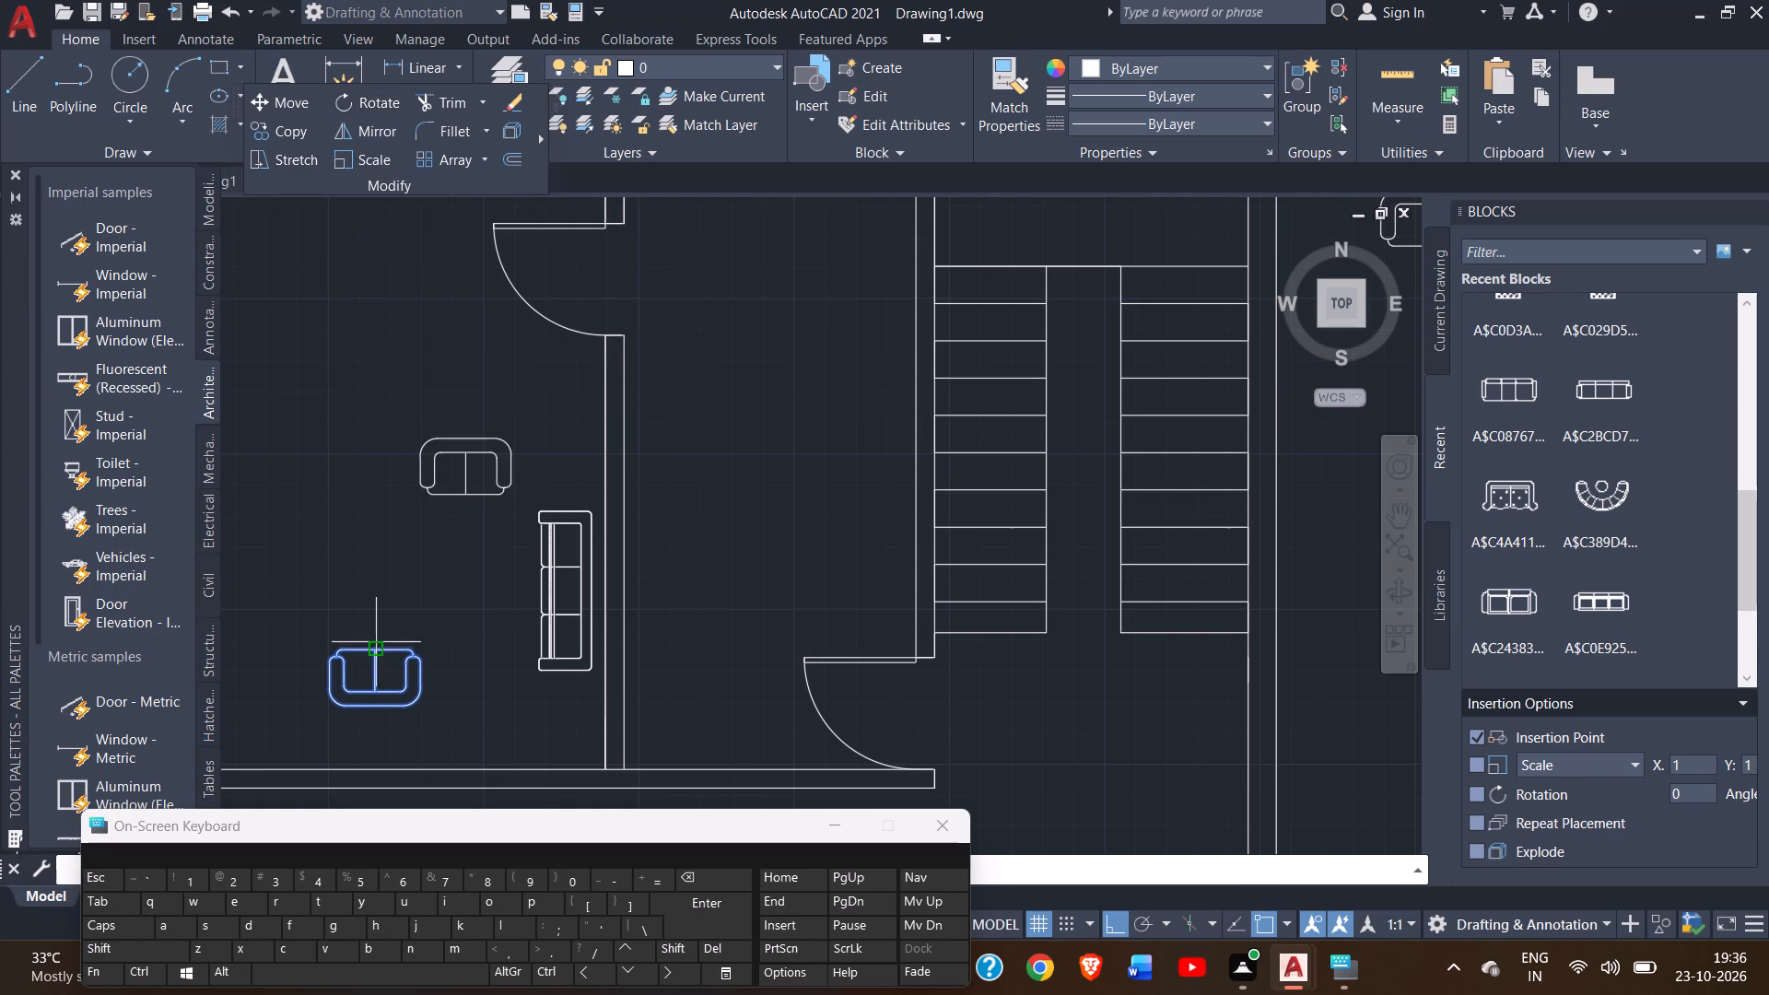
{"action": "left_click", "coordinate": [336, 659]}
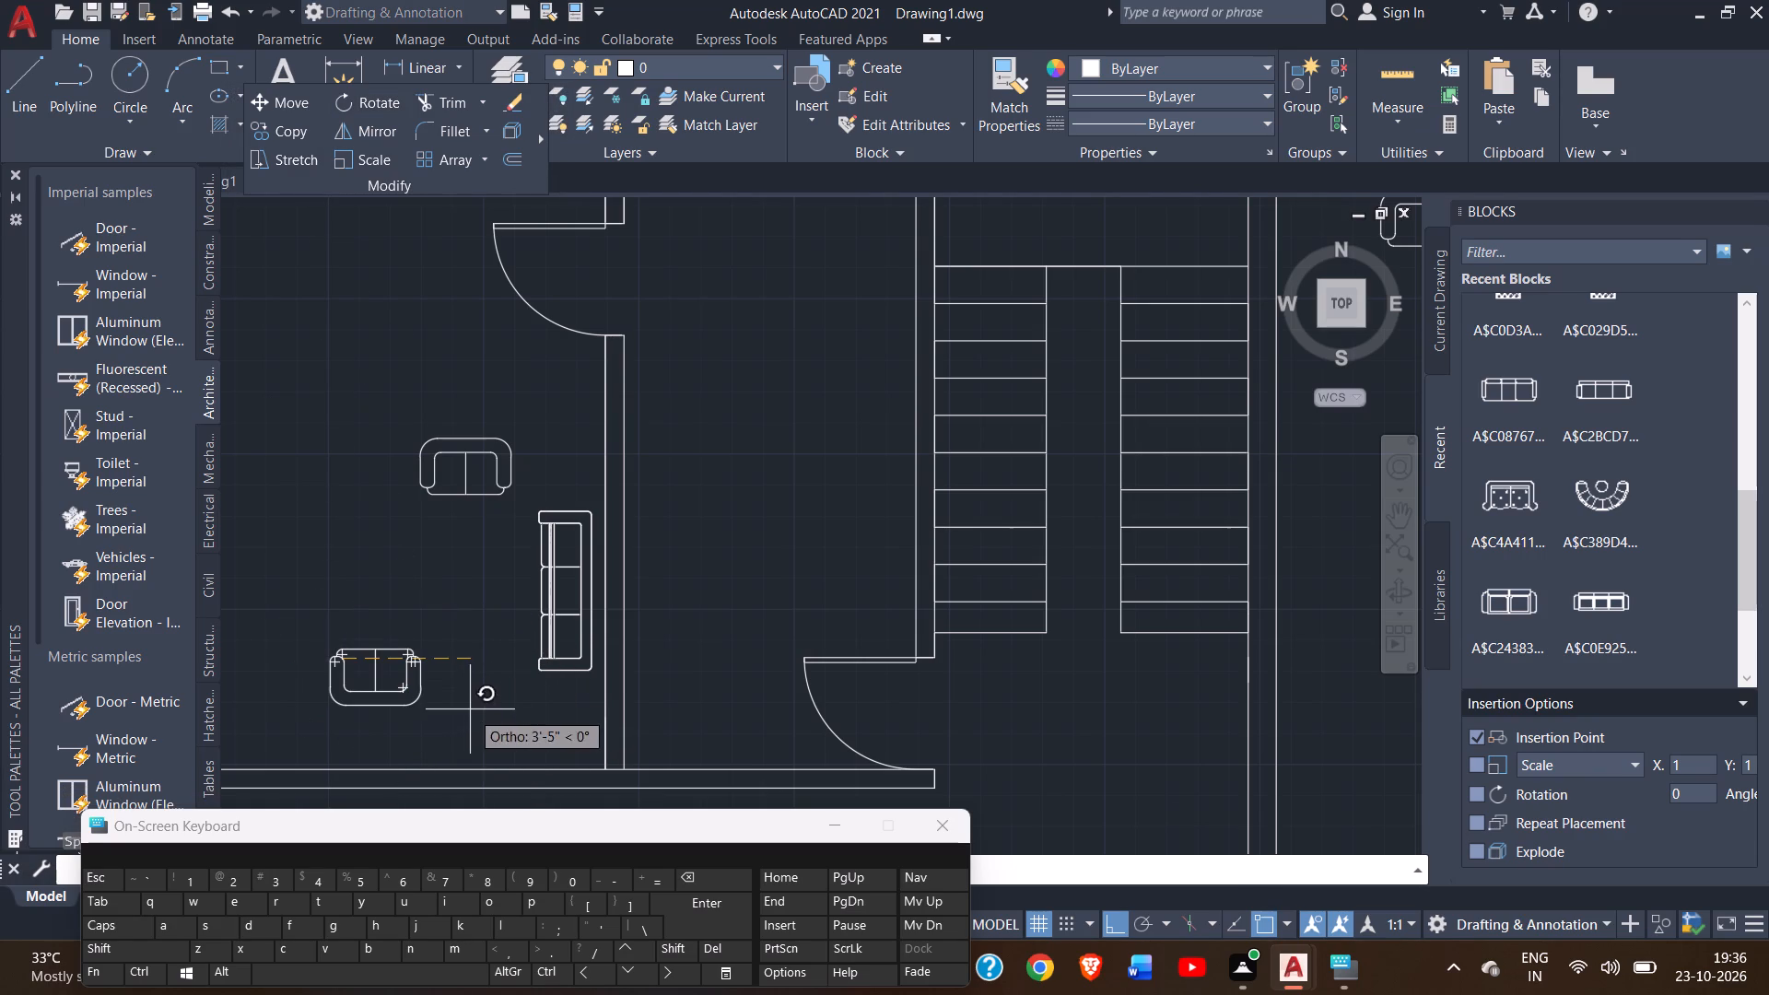
{"action": "right_click", "coordinate": [467, 645]}
{"action": "left_click", "coordinate": [489, 656]}
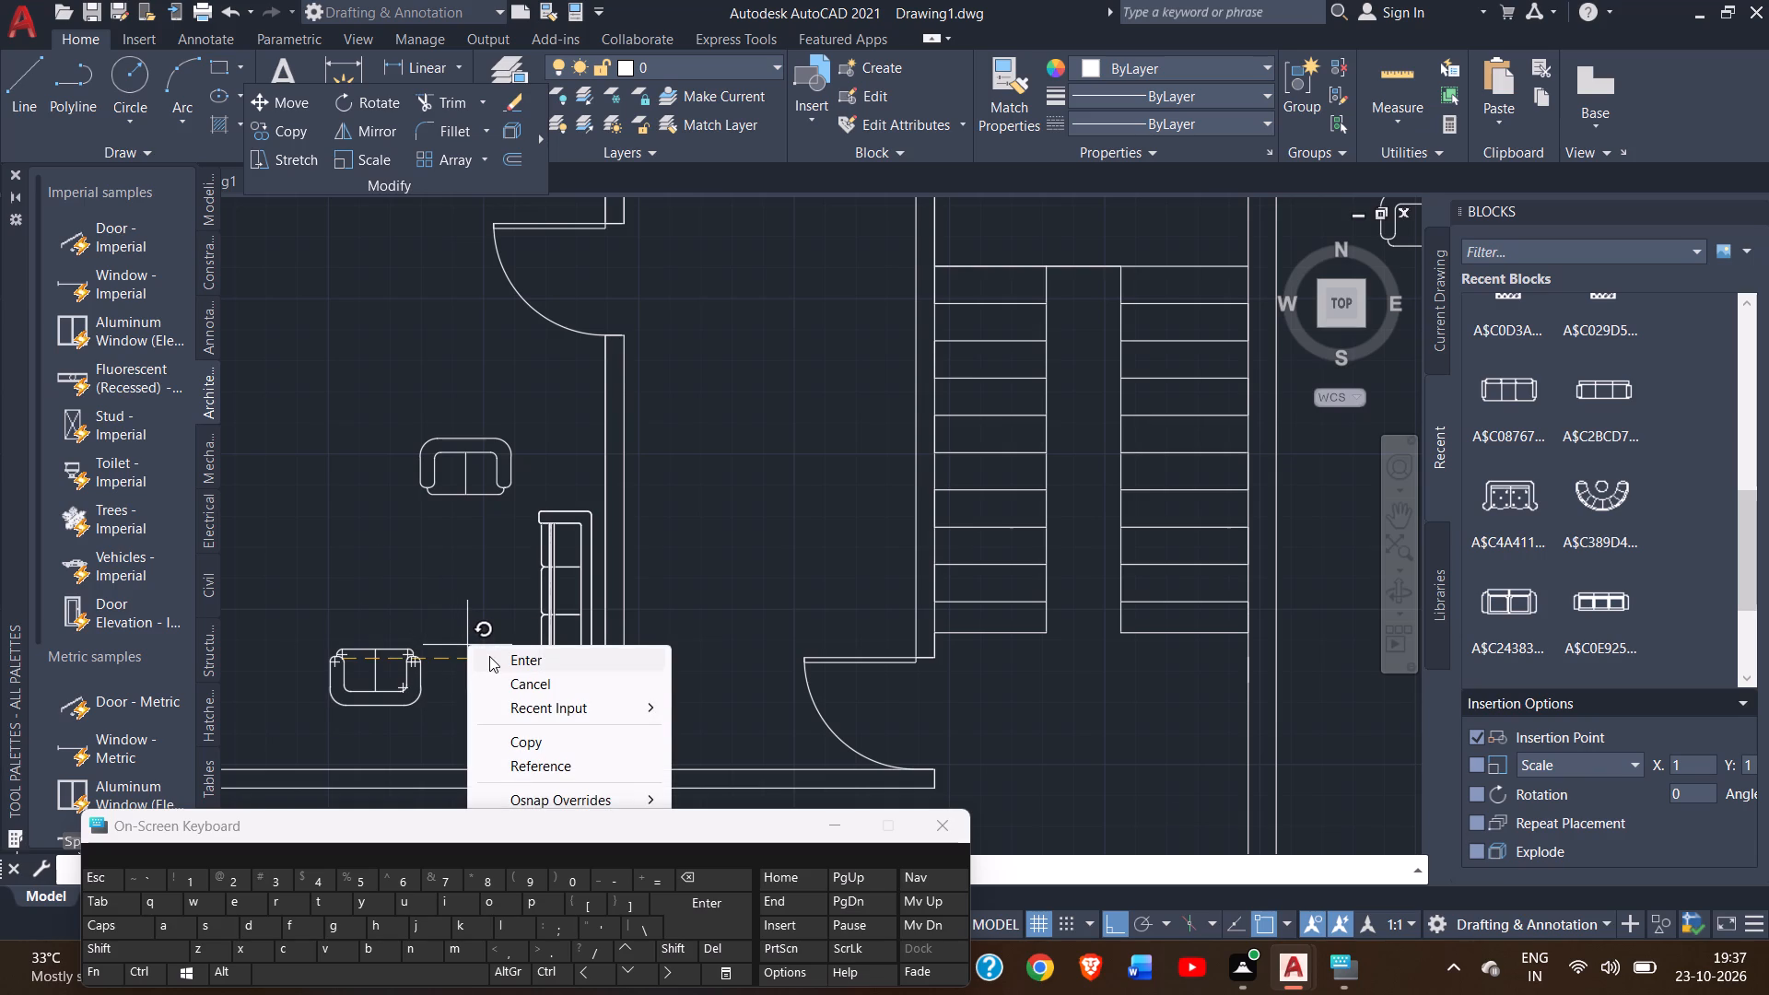
Copy the northern two-seat sofa straight south to just above the room's south wall.
{"action": "left_click", "coordinate": [465, 490]}
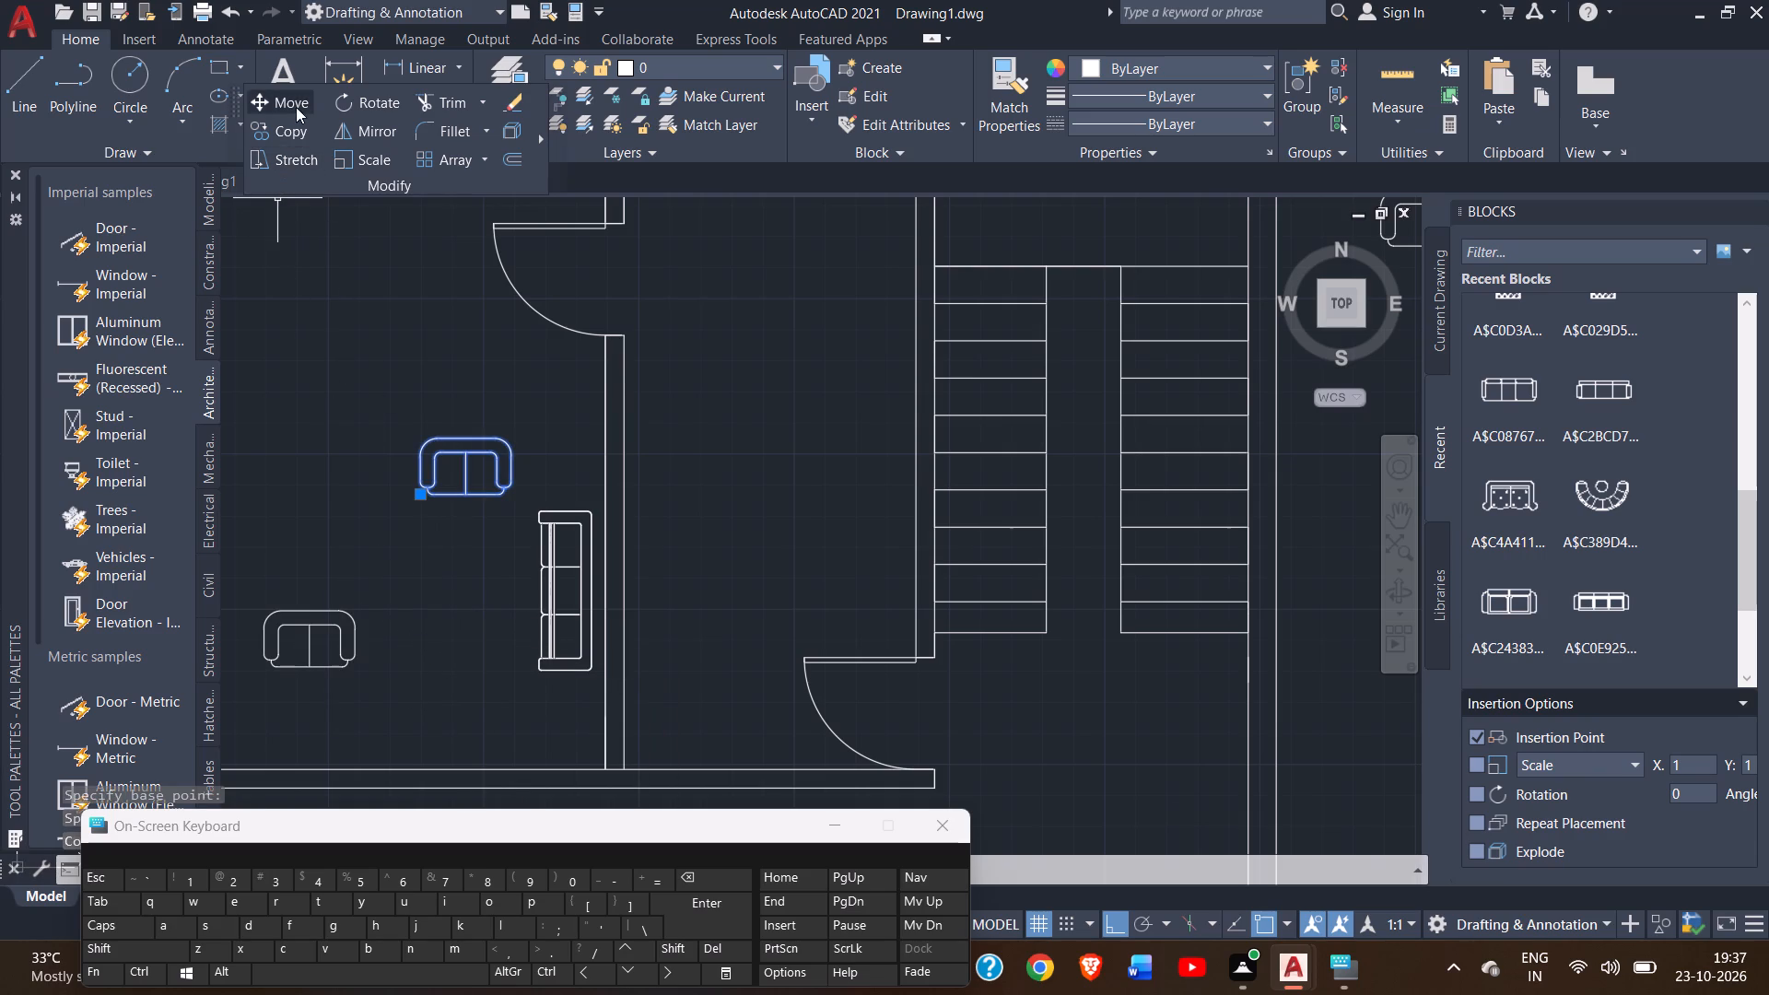
{"action": "left_click", "coordinate": [289, 137]}
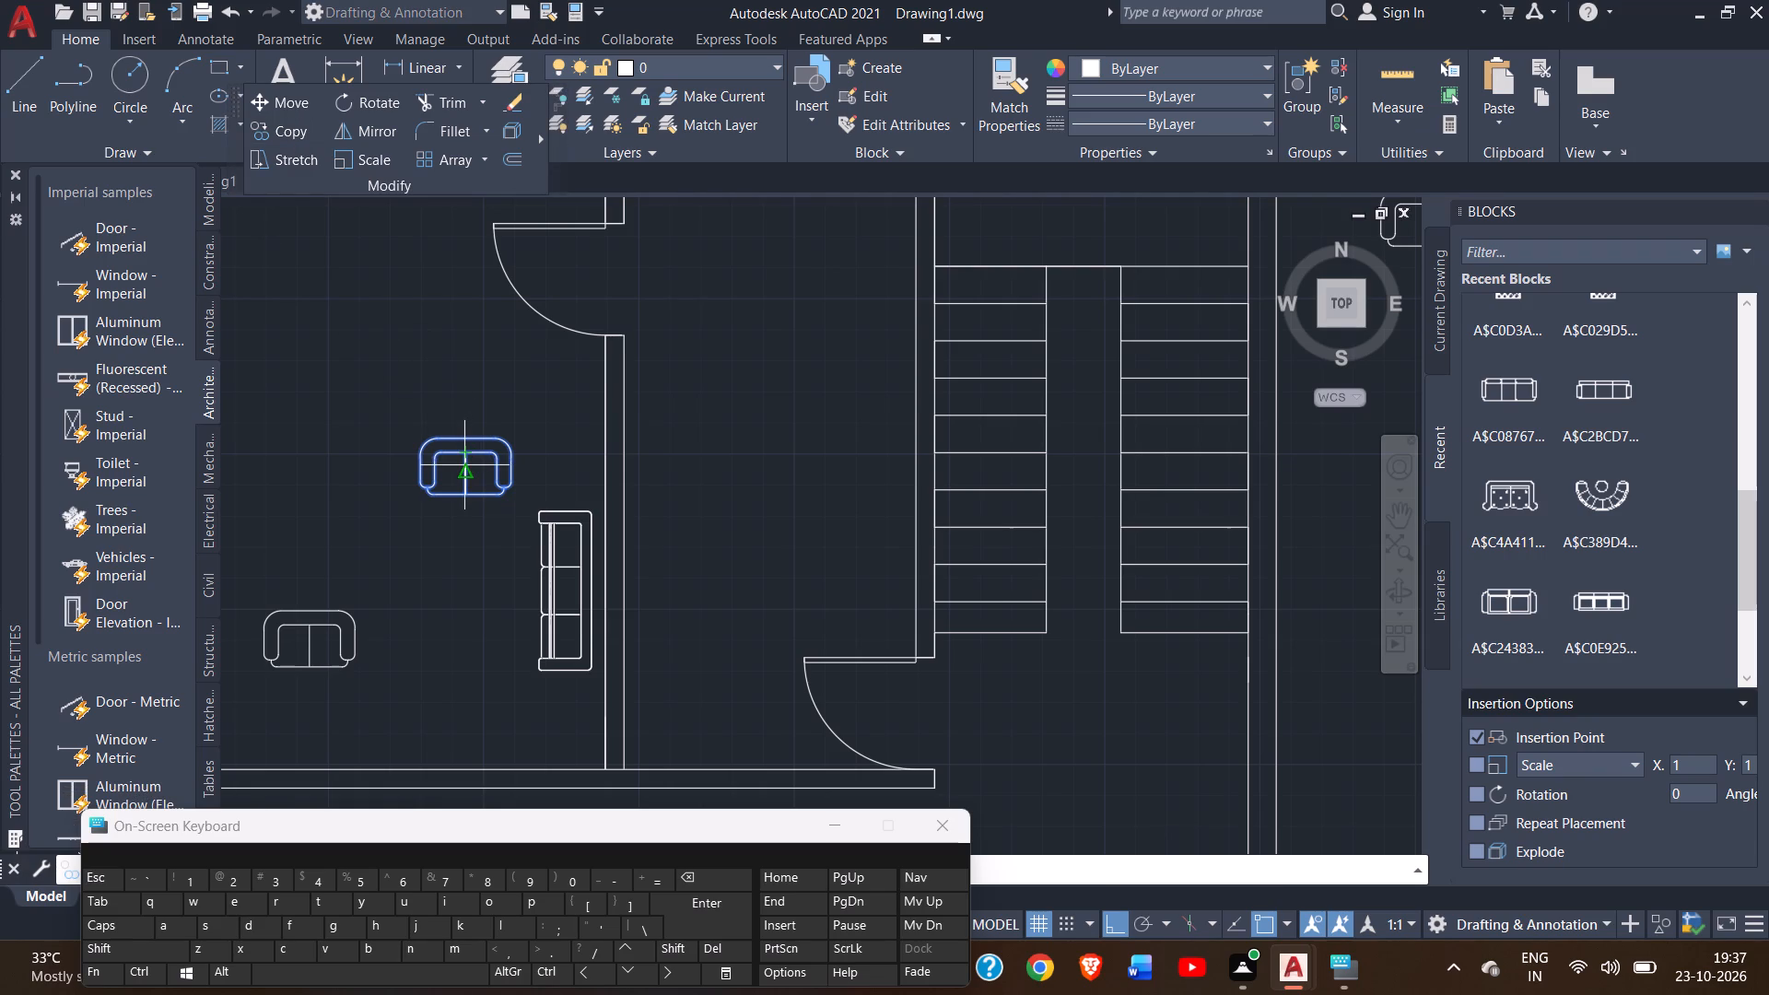
{"action": "left_click", "coordinate": [464, 465]}
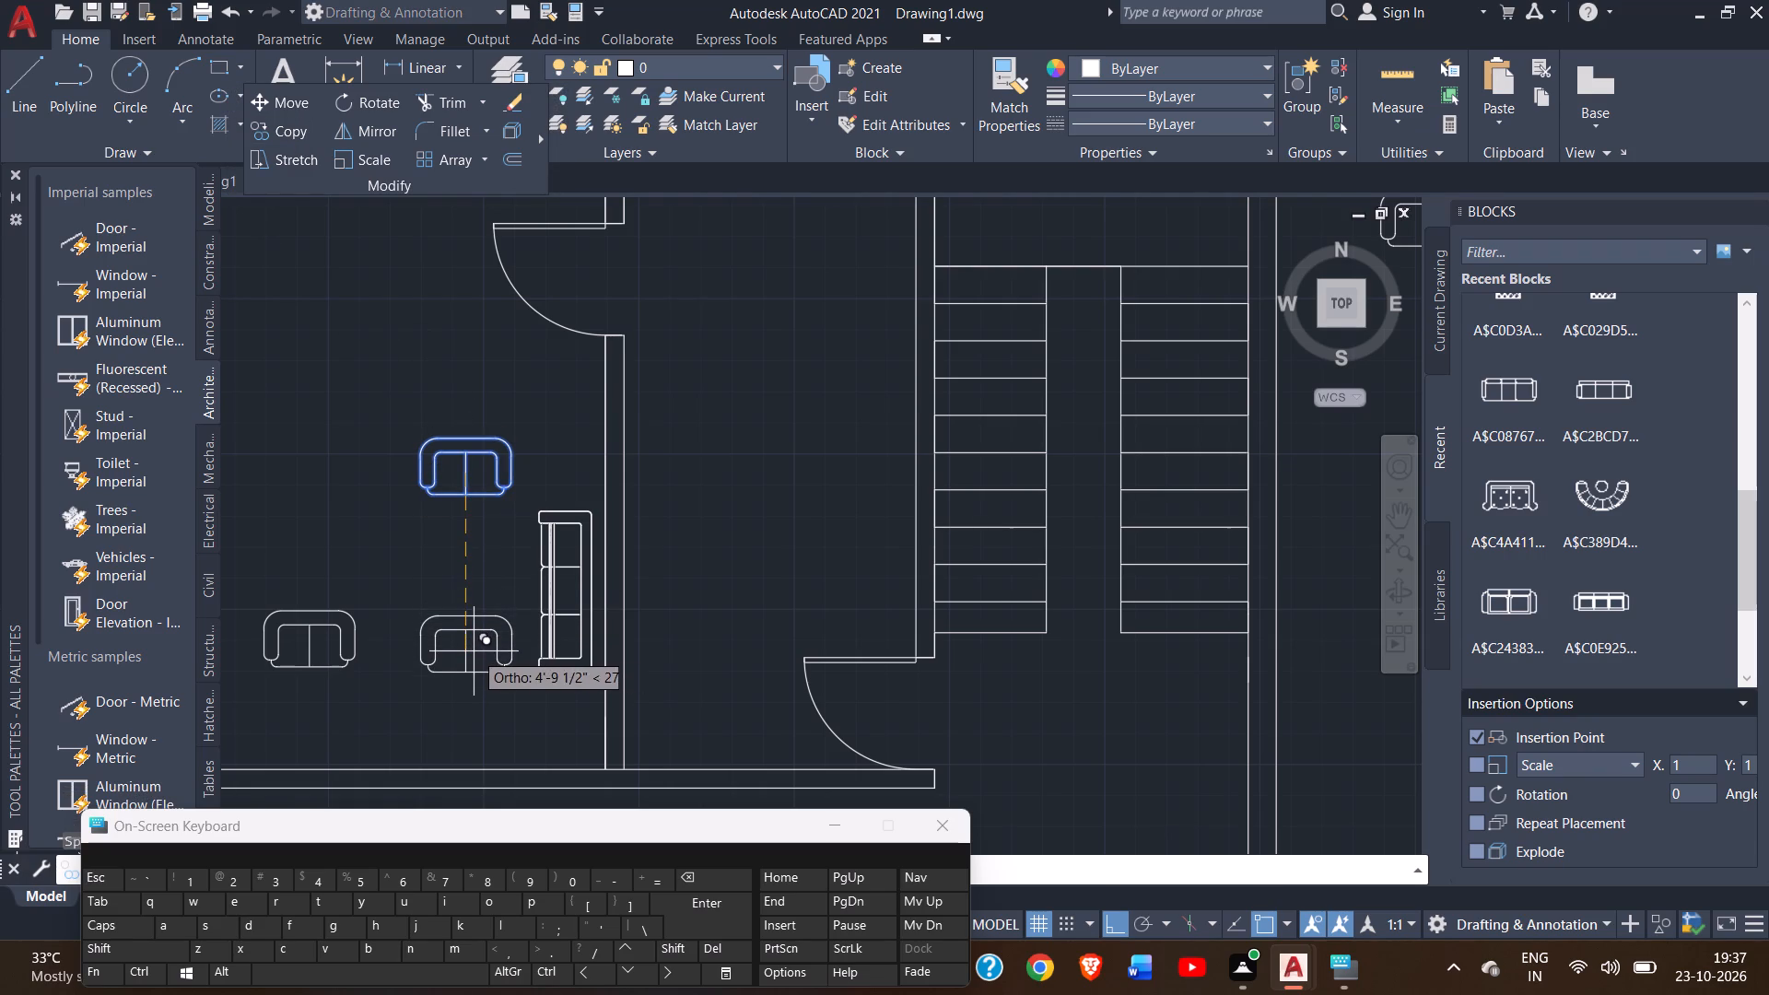
{"action": "left_click", "coordinate": [469, 720]}
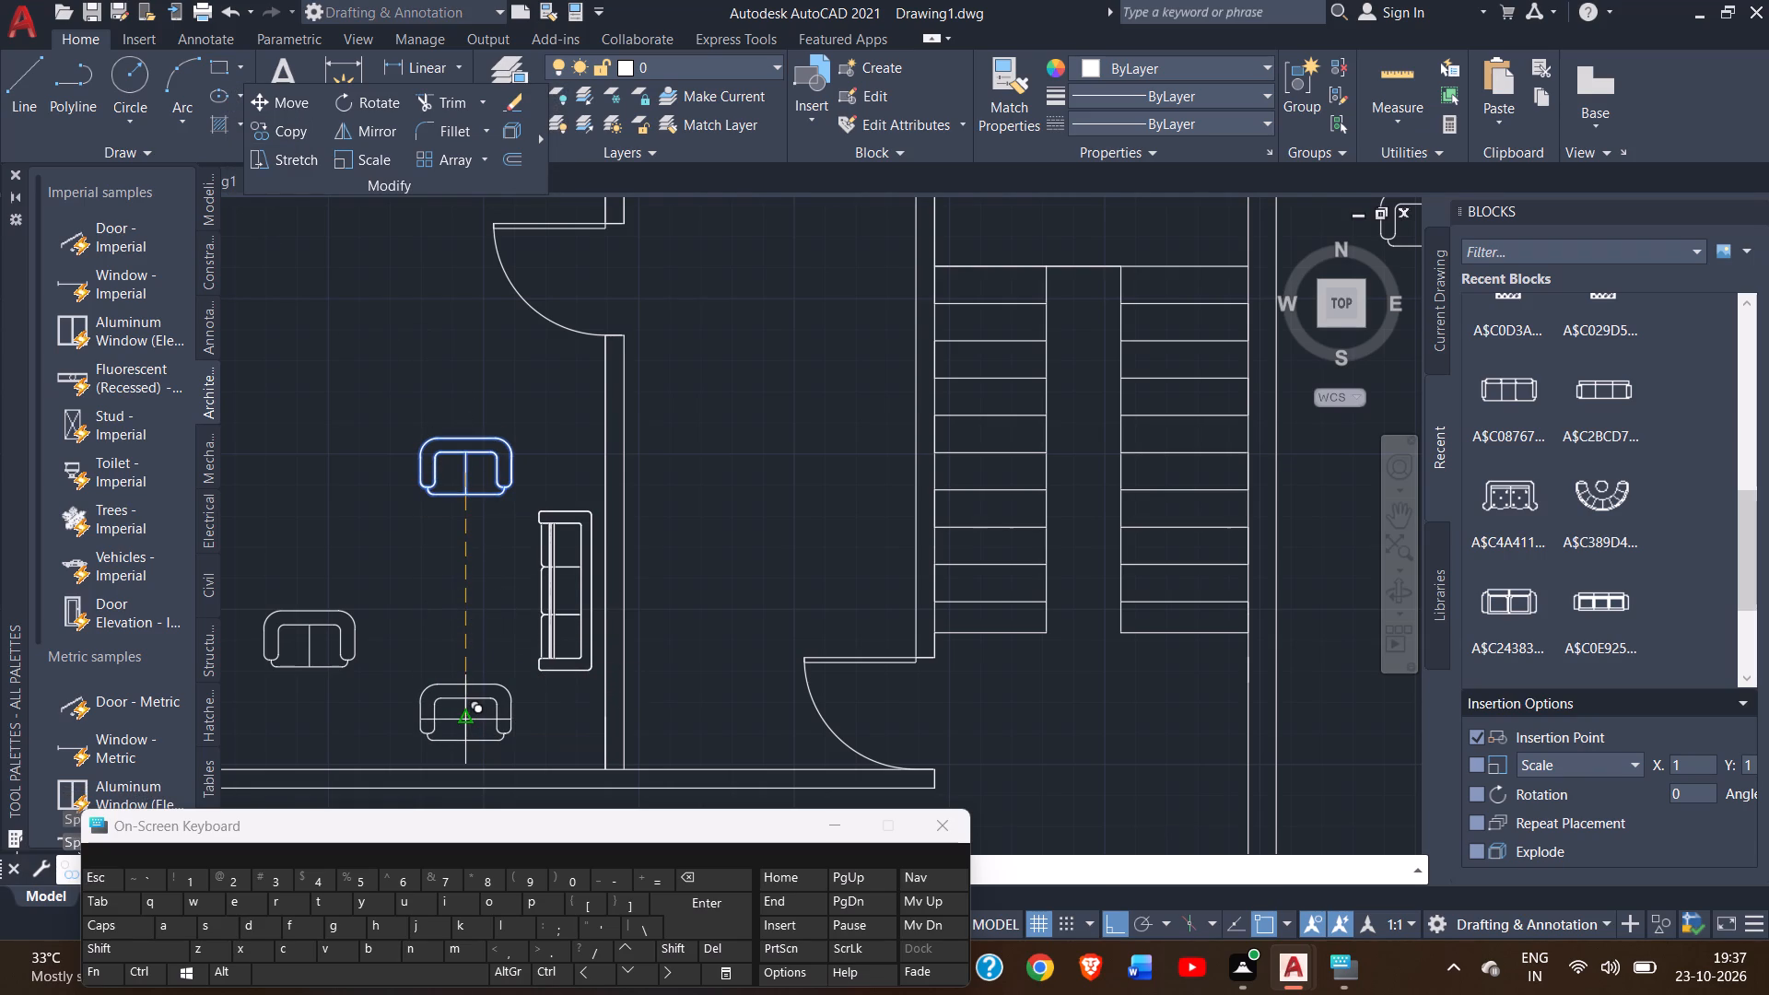
{"action": "right_click", "coordinate": [445, 627]}
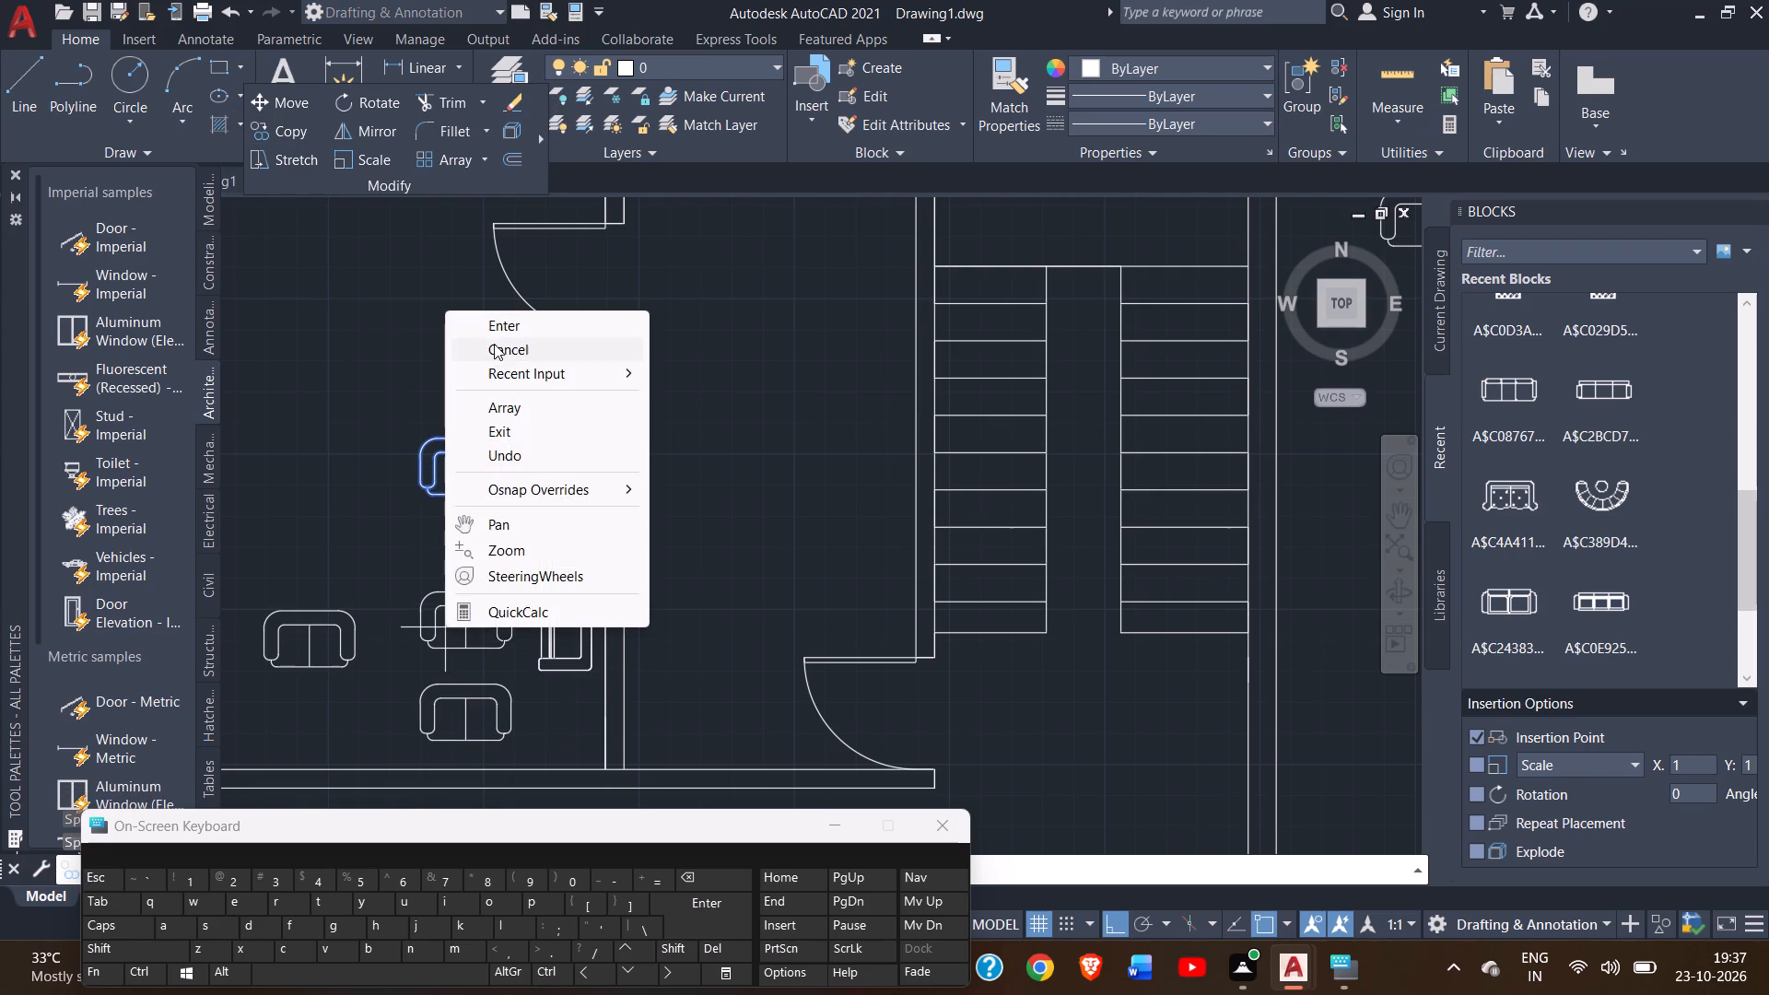
{"action": "left_click", "coordinate": [497, 321]}
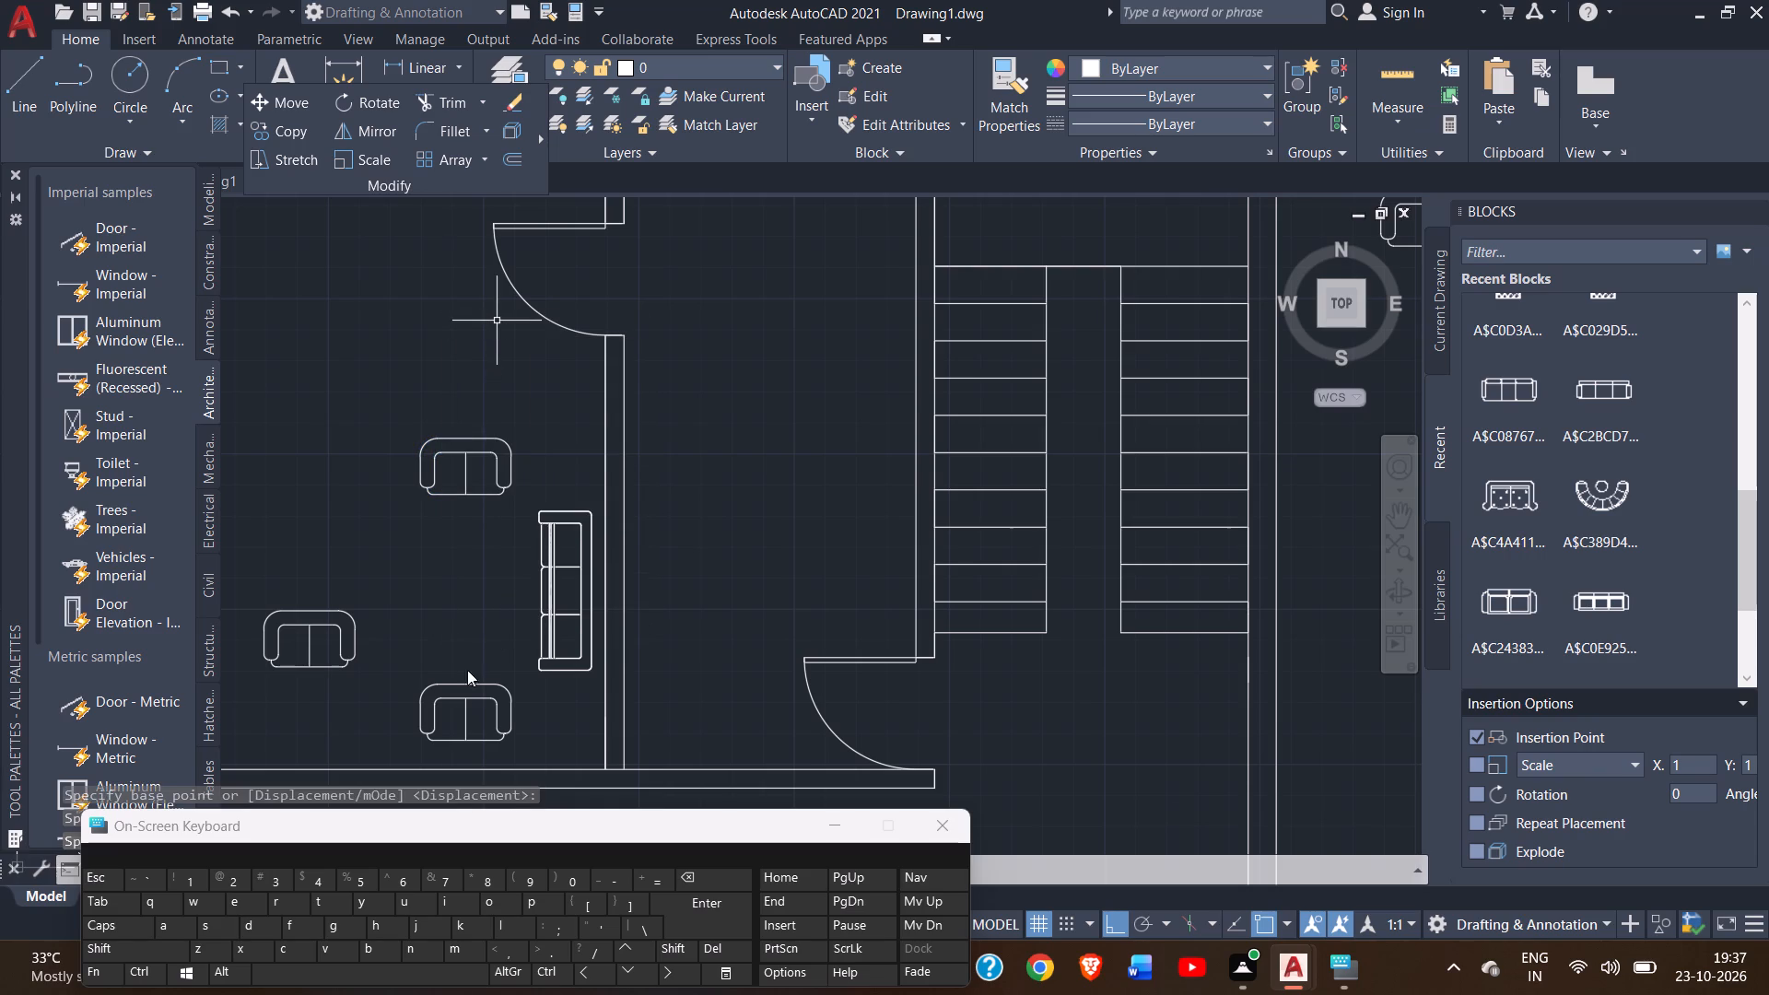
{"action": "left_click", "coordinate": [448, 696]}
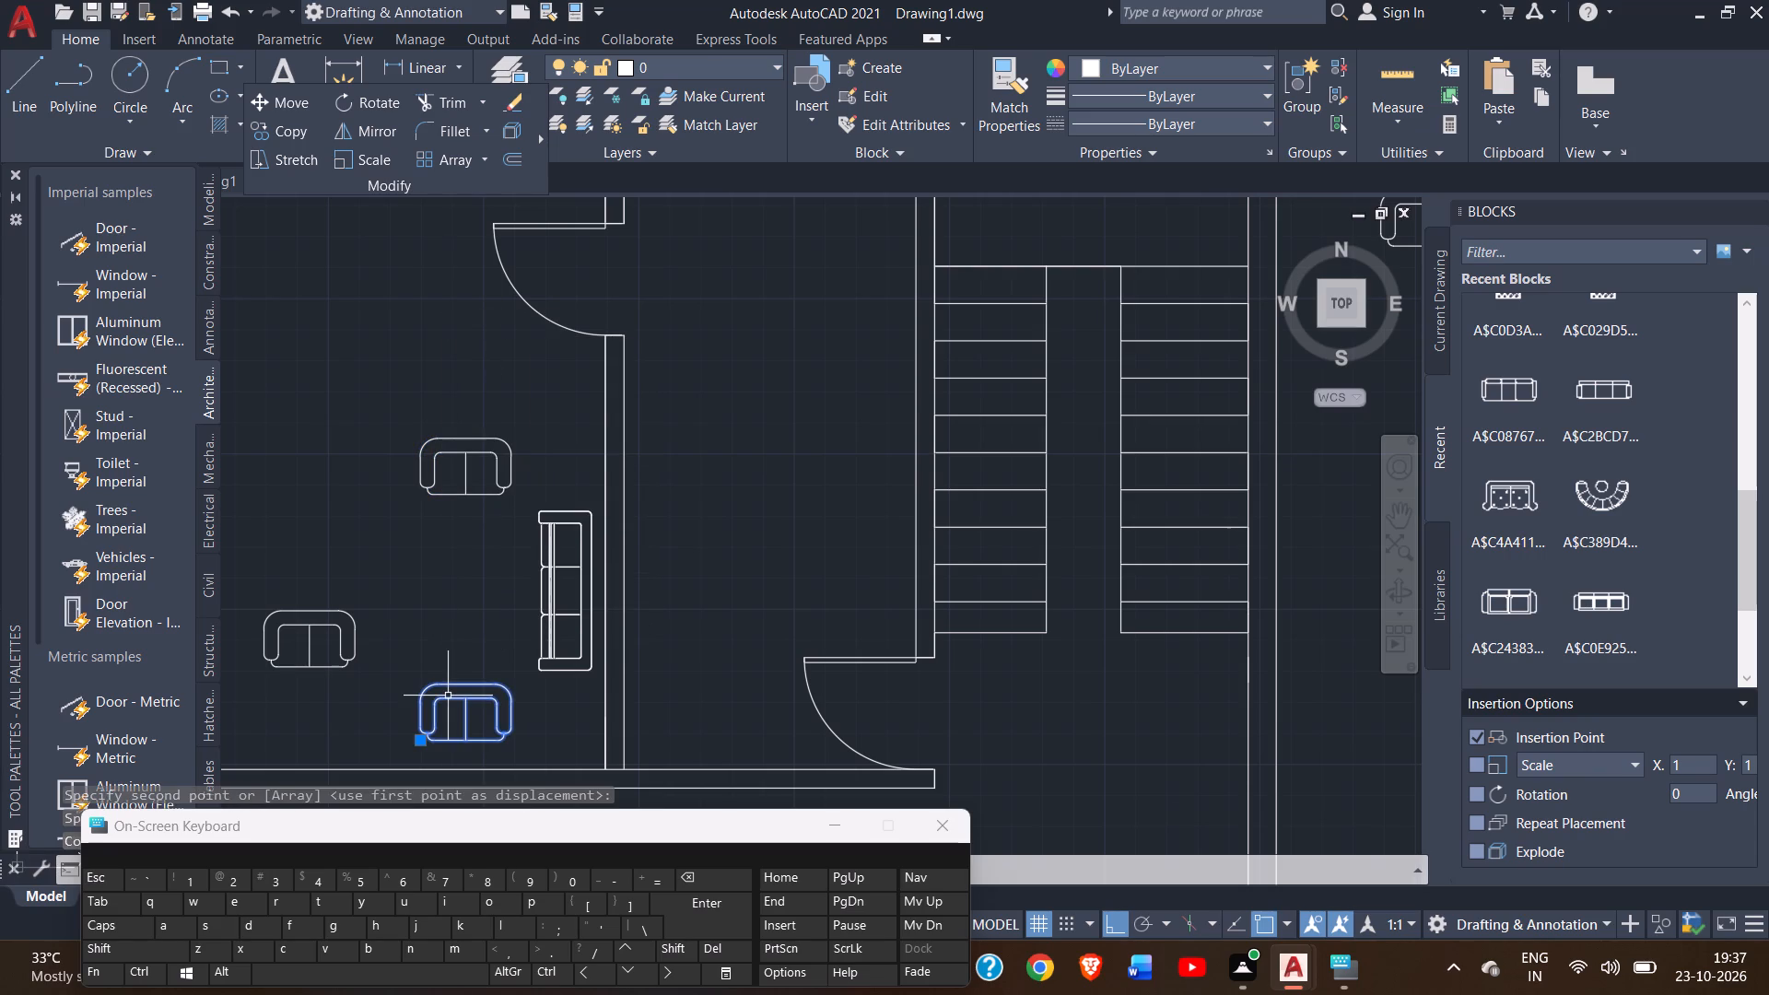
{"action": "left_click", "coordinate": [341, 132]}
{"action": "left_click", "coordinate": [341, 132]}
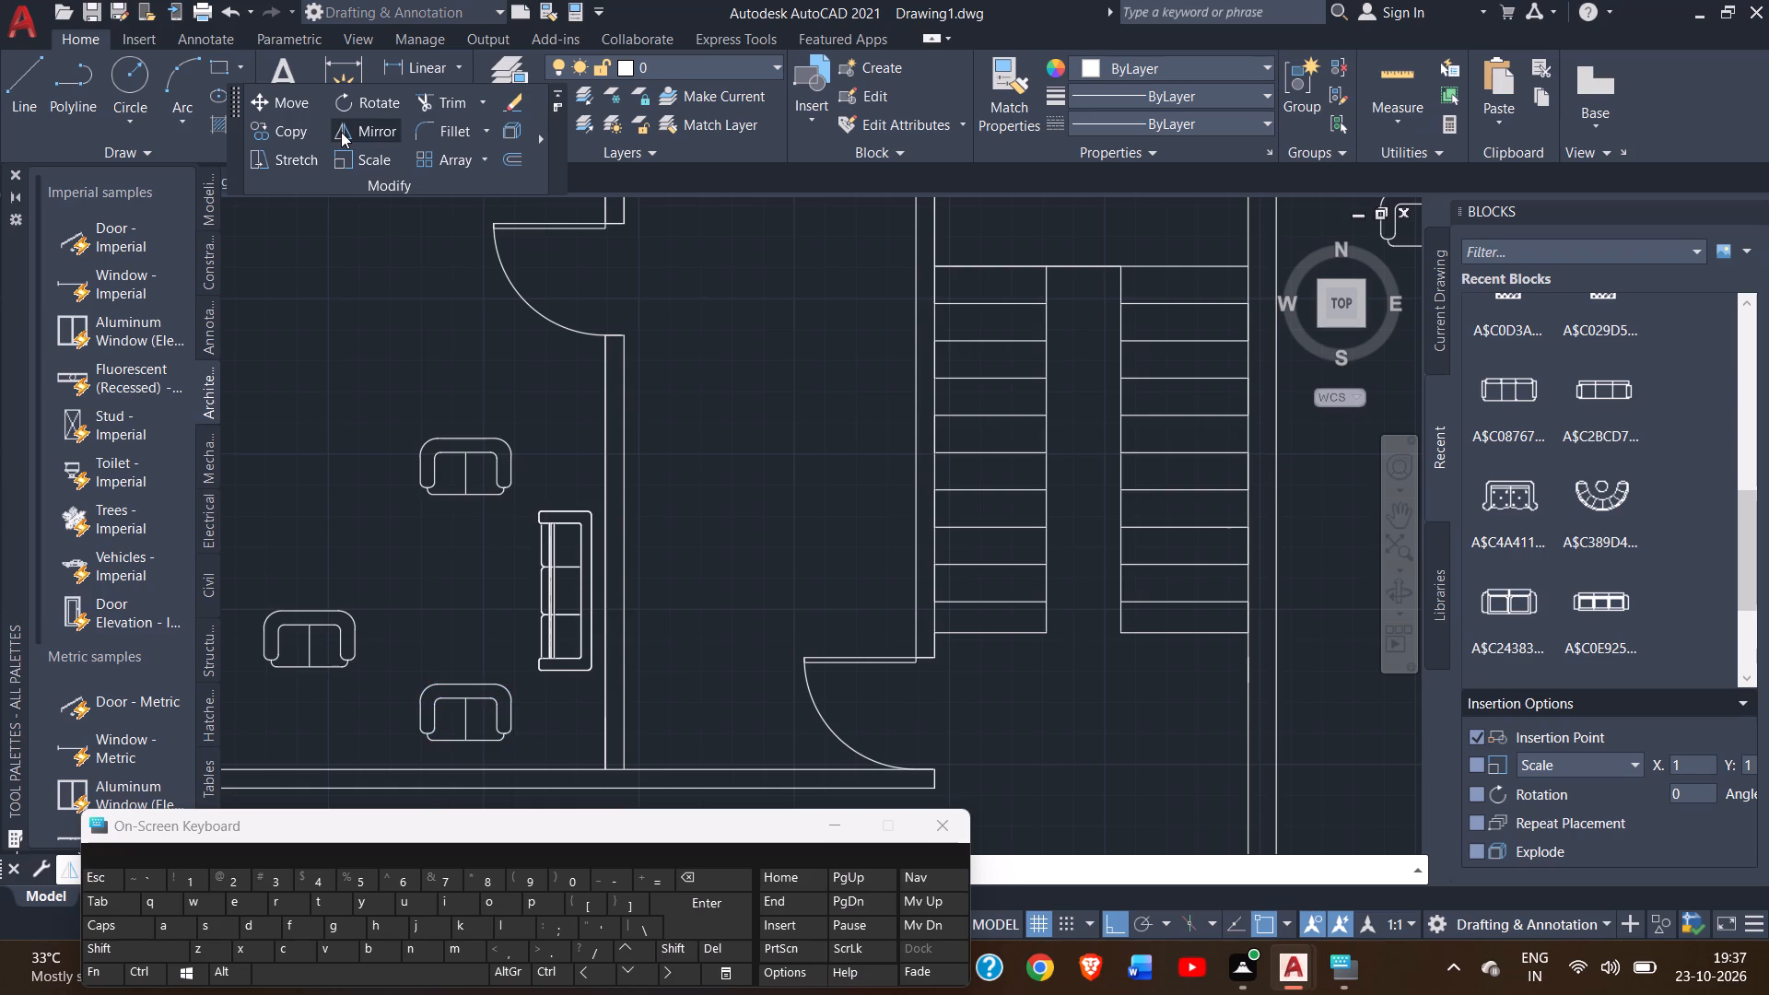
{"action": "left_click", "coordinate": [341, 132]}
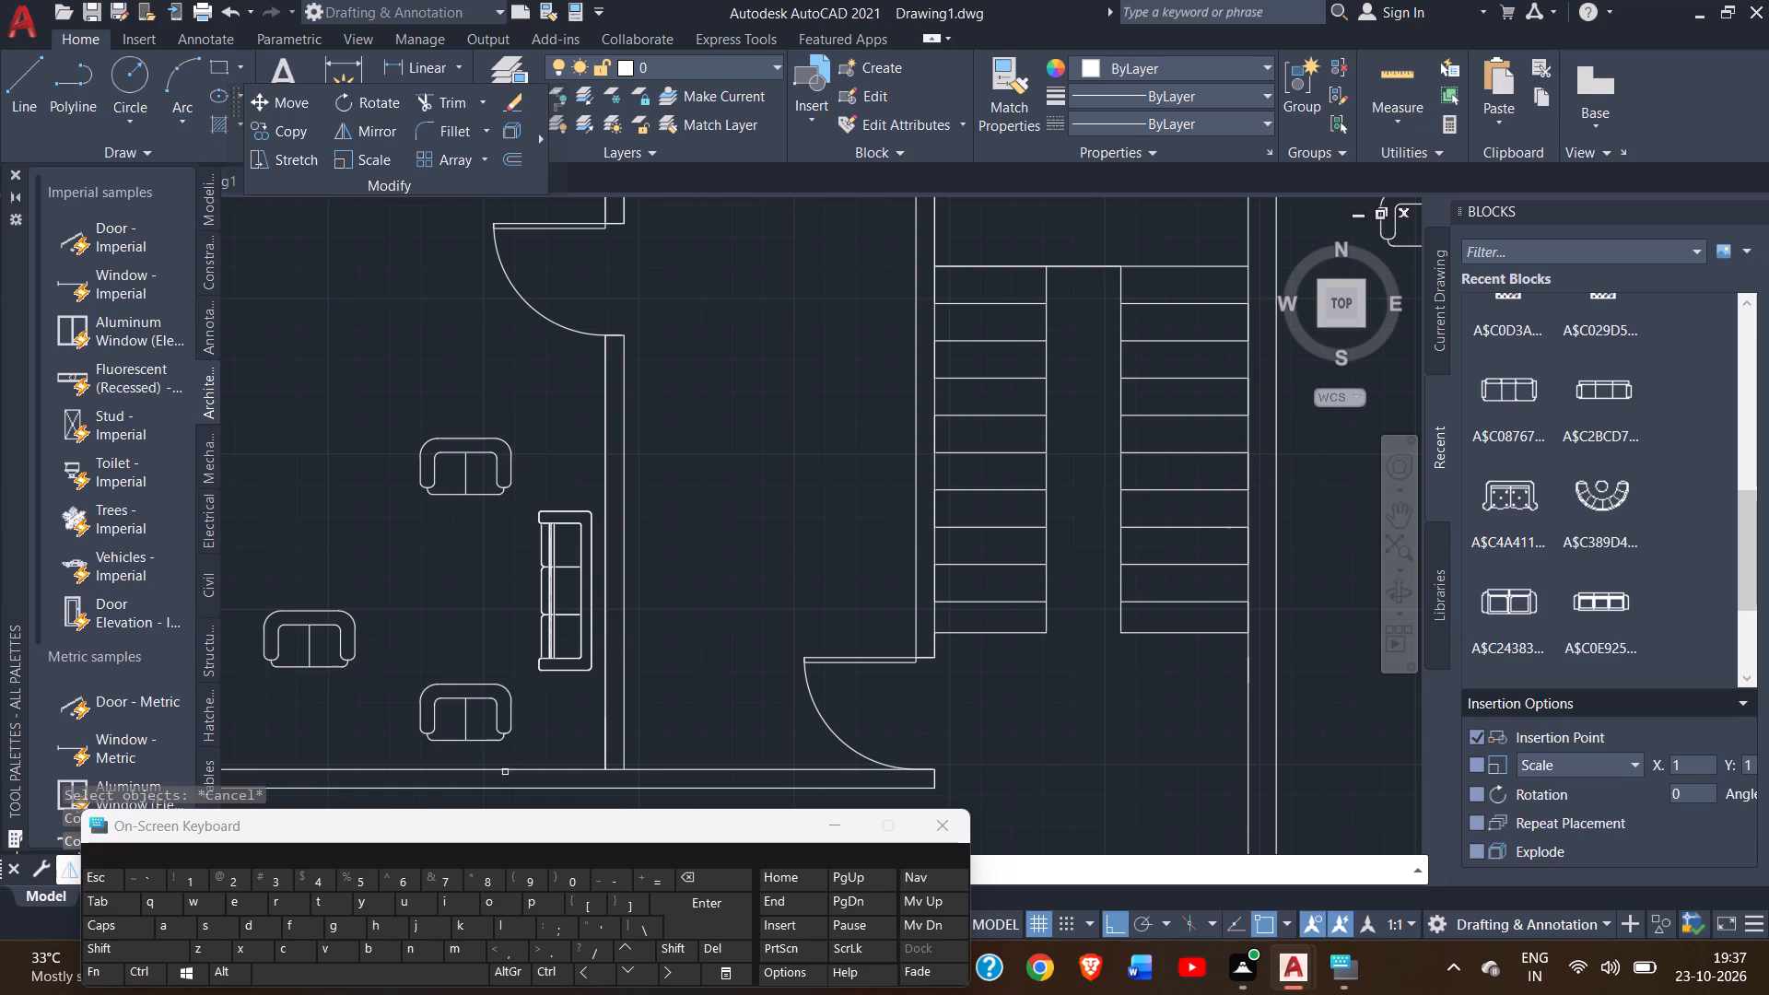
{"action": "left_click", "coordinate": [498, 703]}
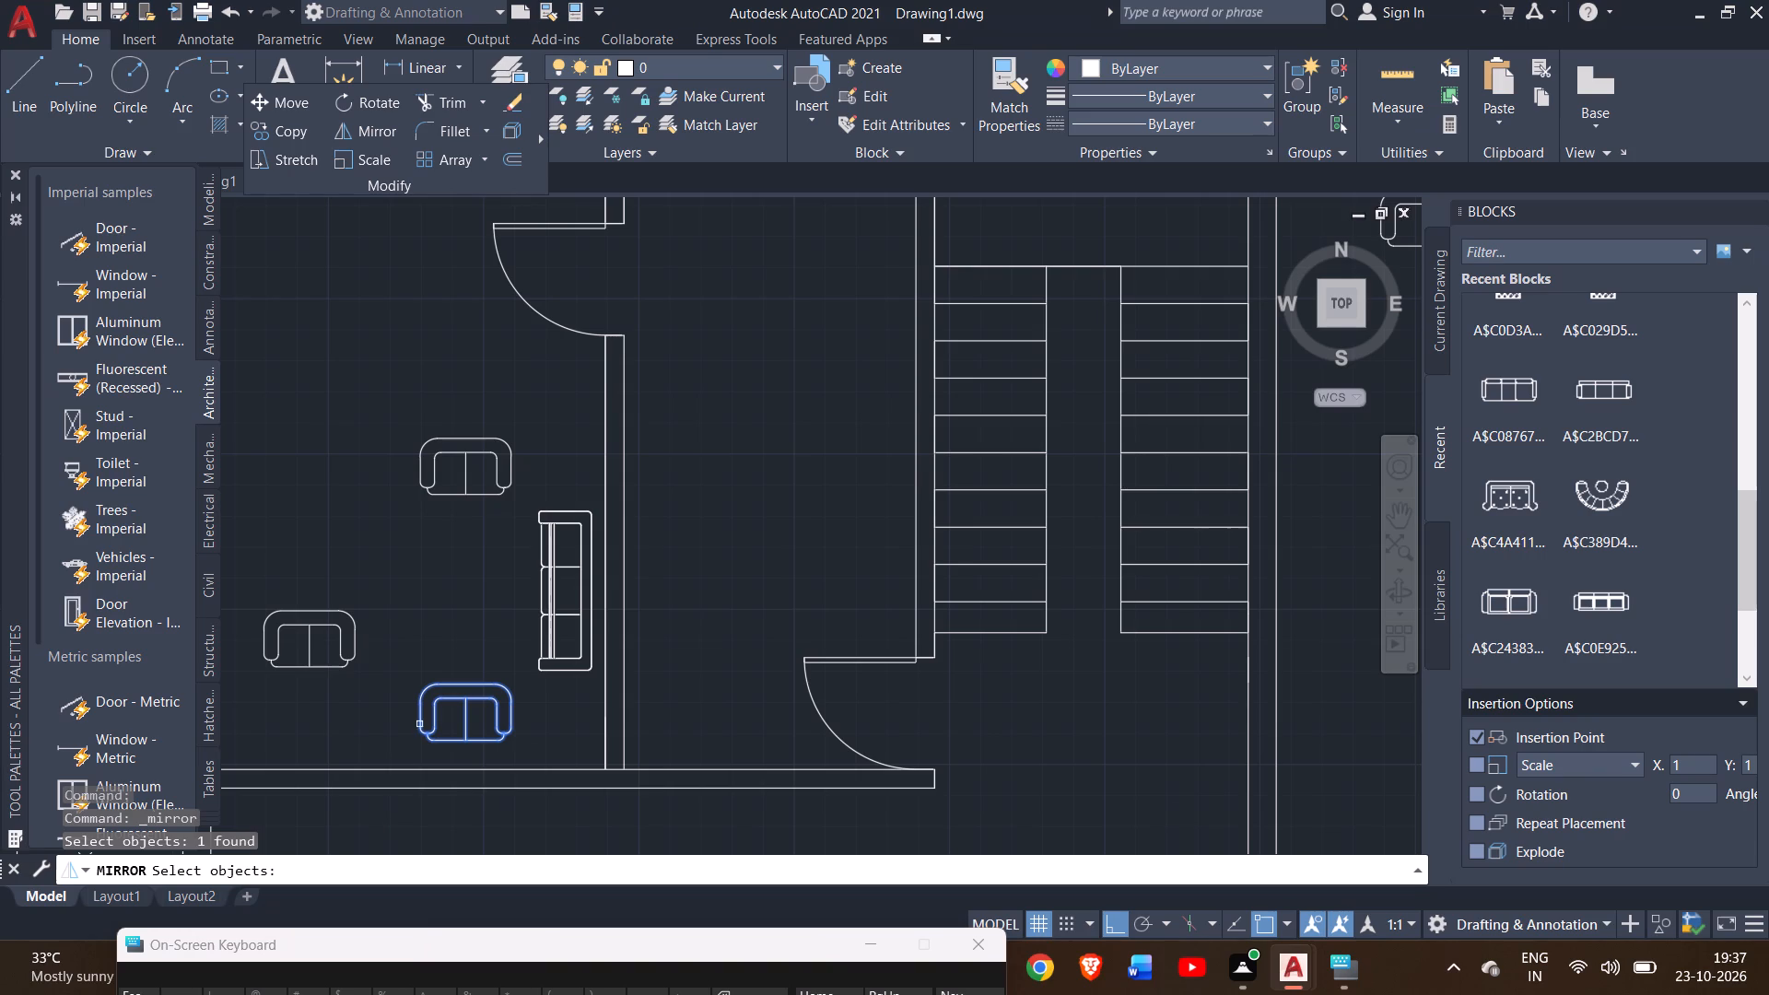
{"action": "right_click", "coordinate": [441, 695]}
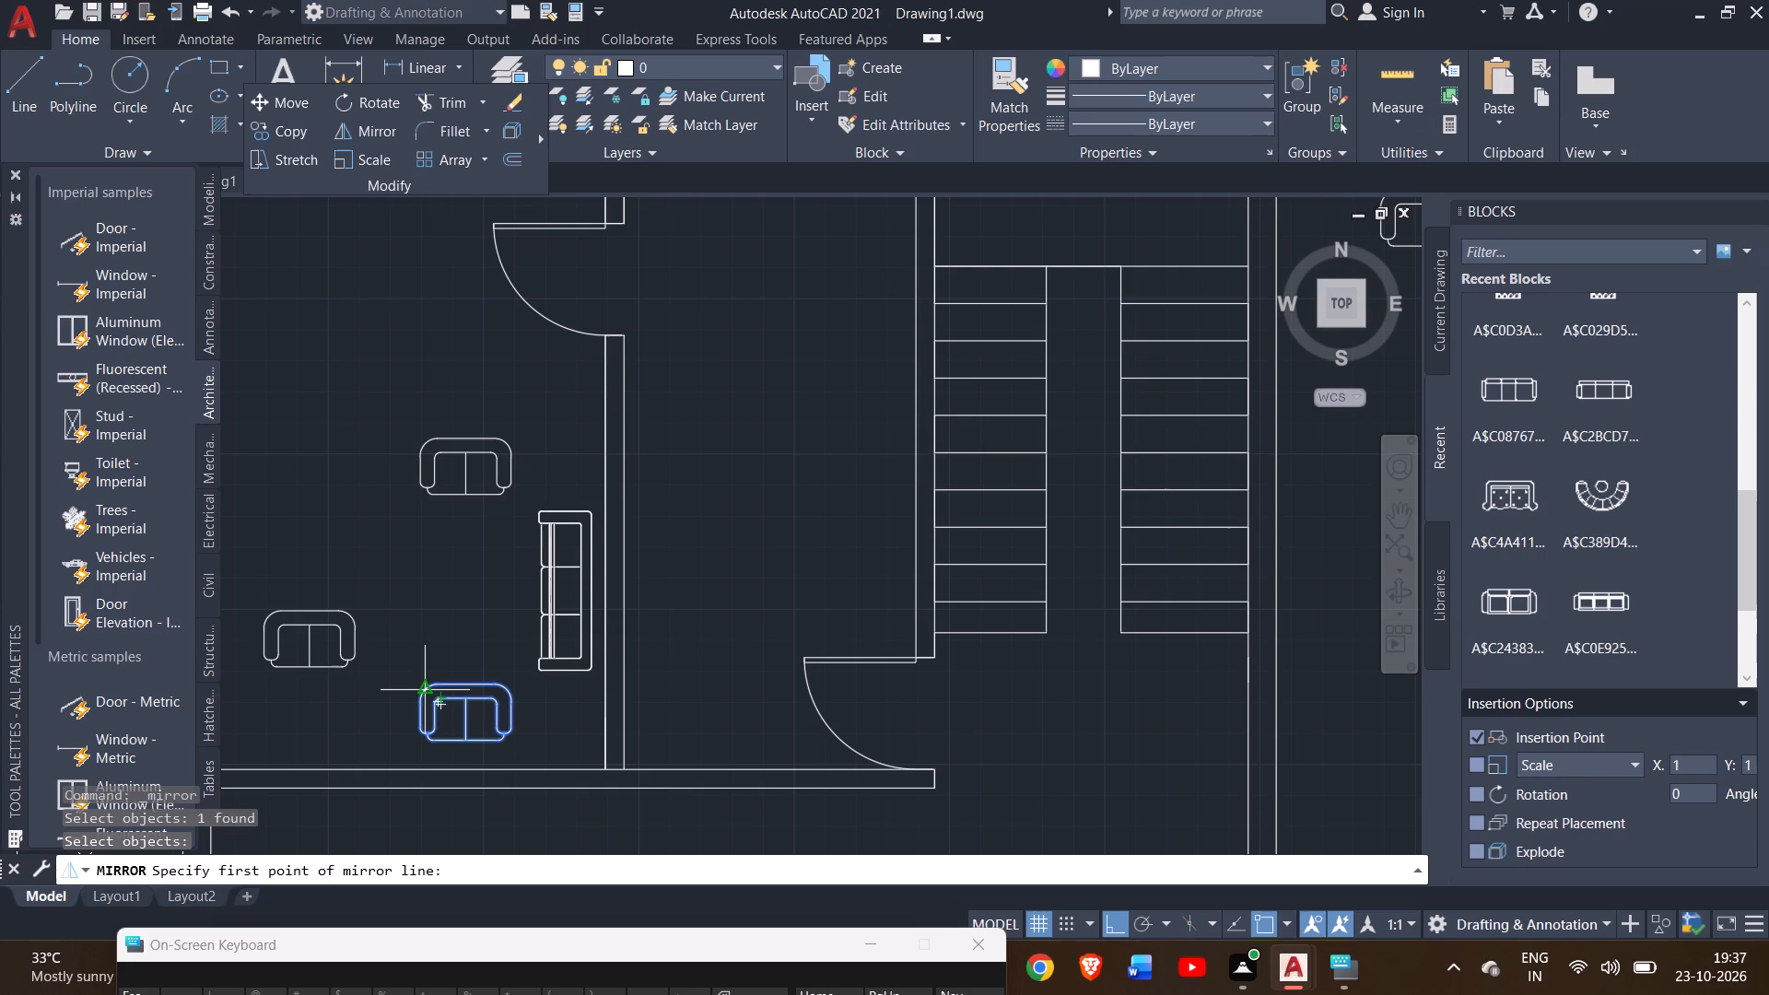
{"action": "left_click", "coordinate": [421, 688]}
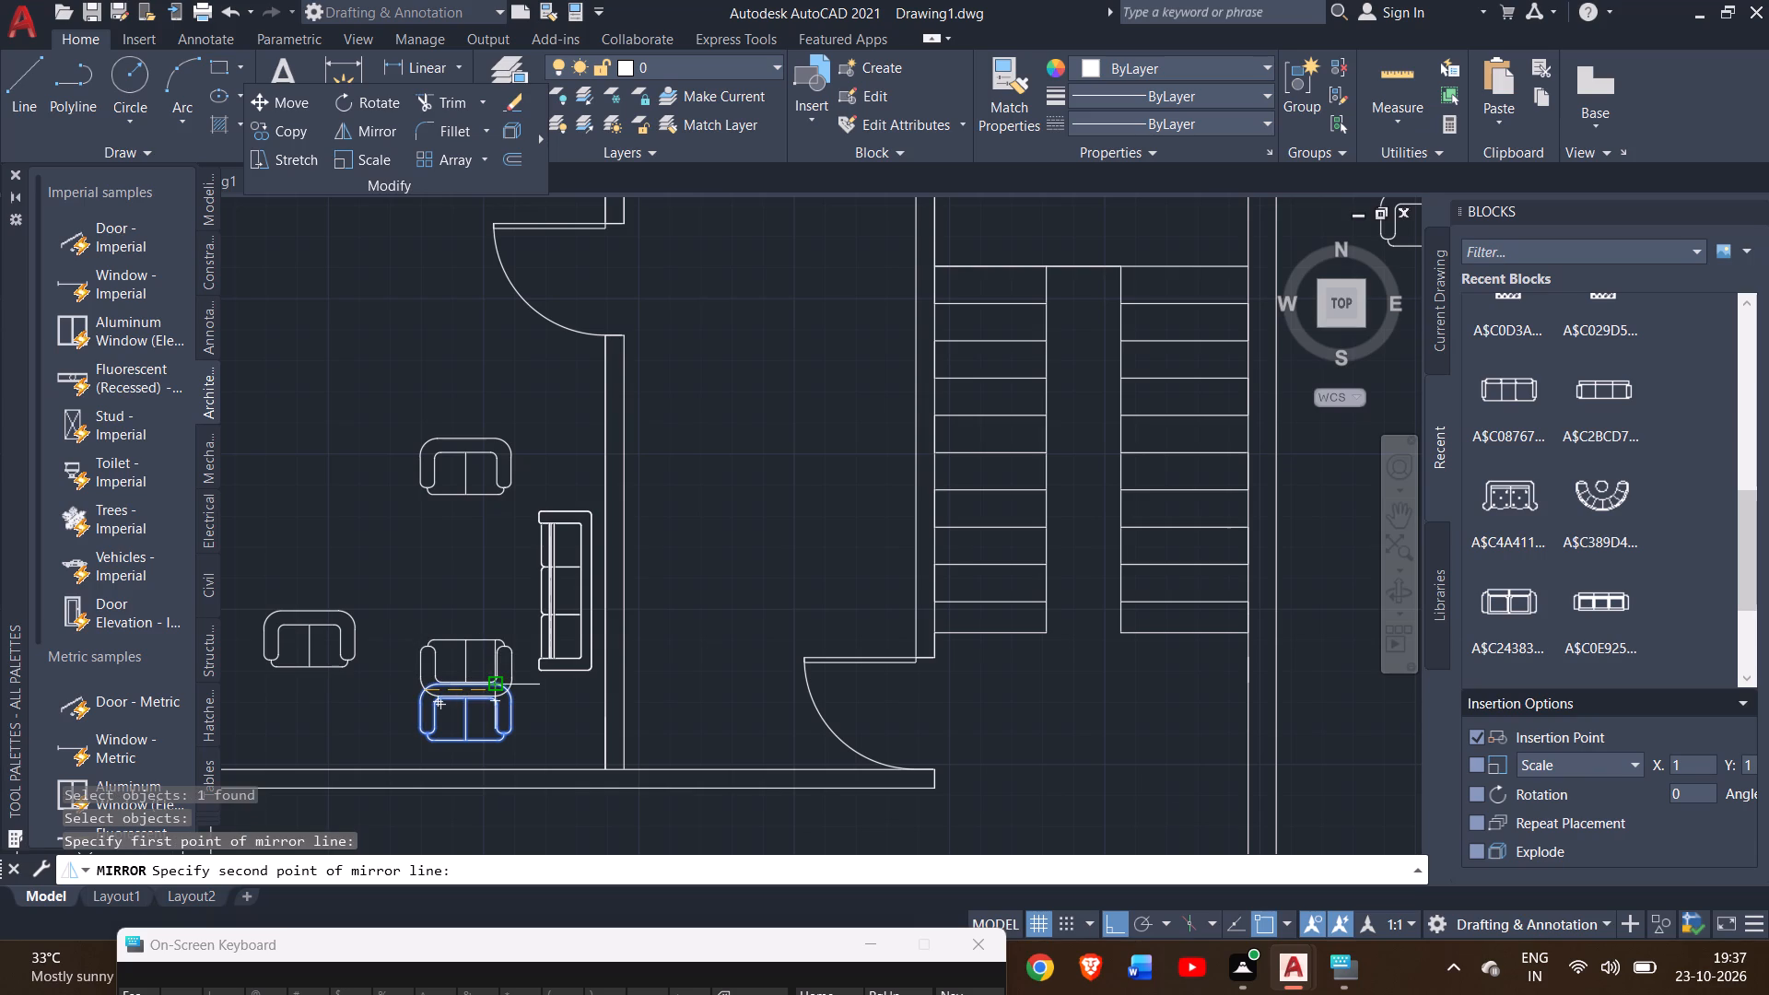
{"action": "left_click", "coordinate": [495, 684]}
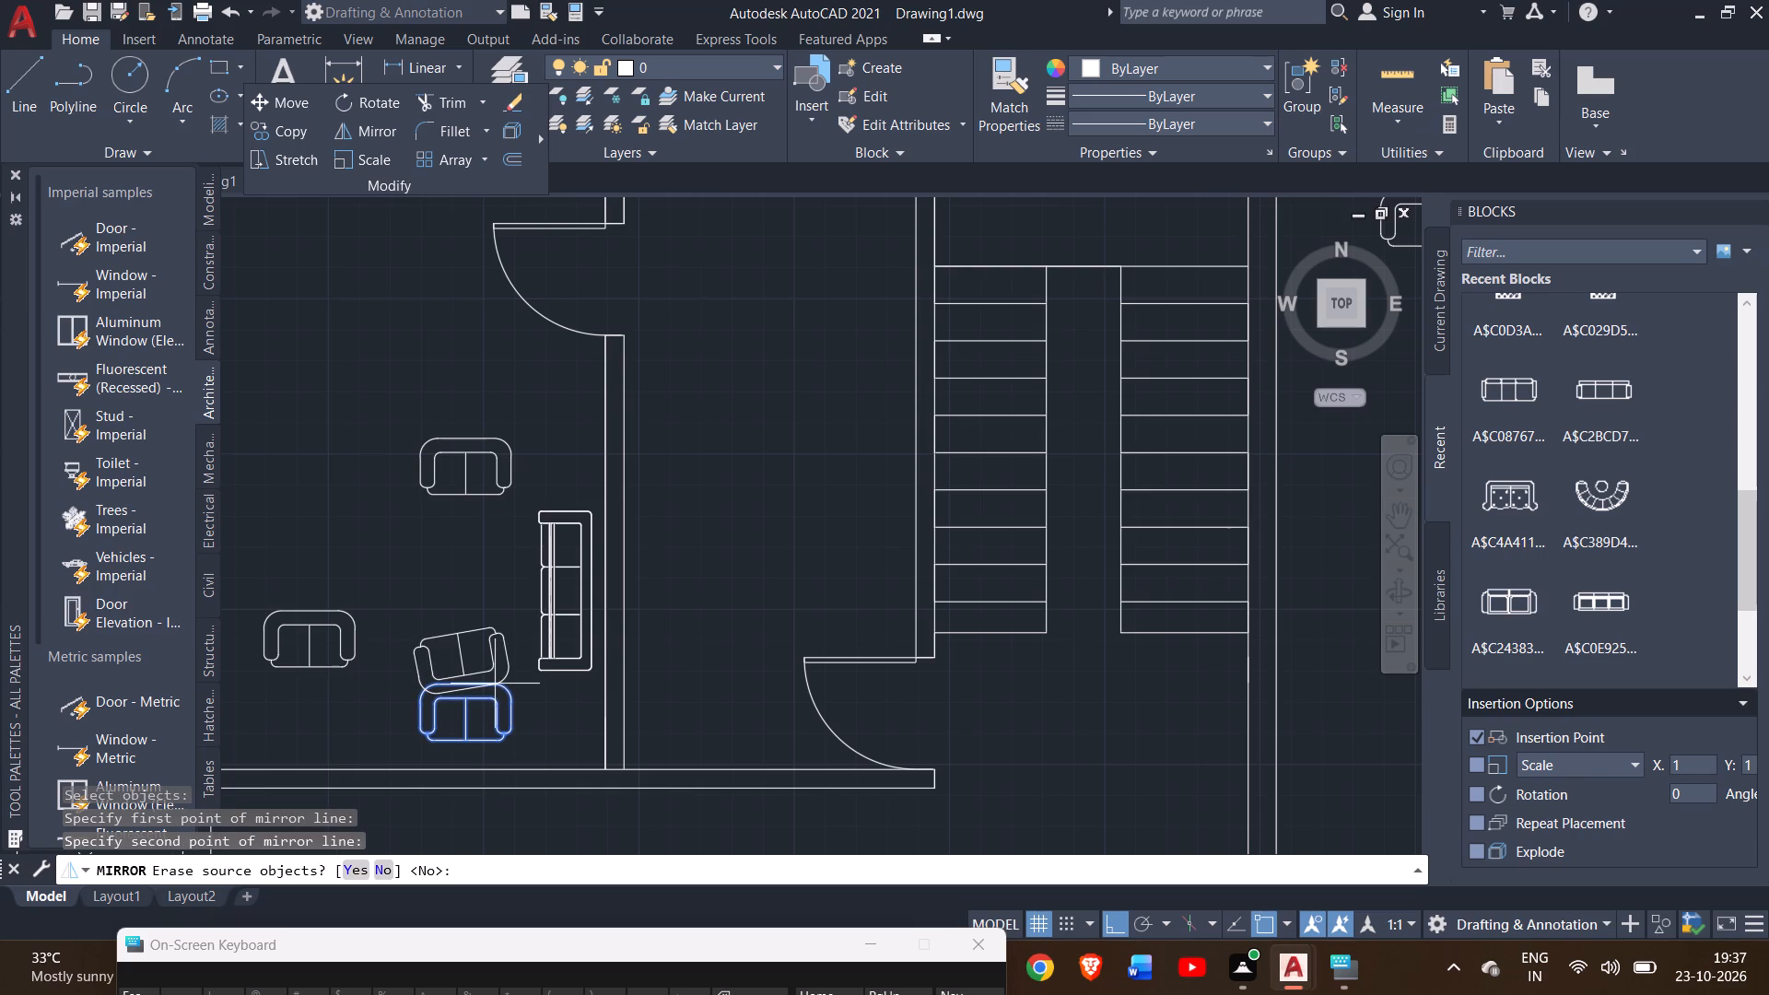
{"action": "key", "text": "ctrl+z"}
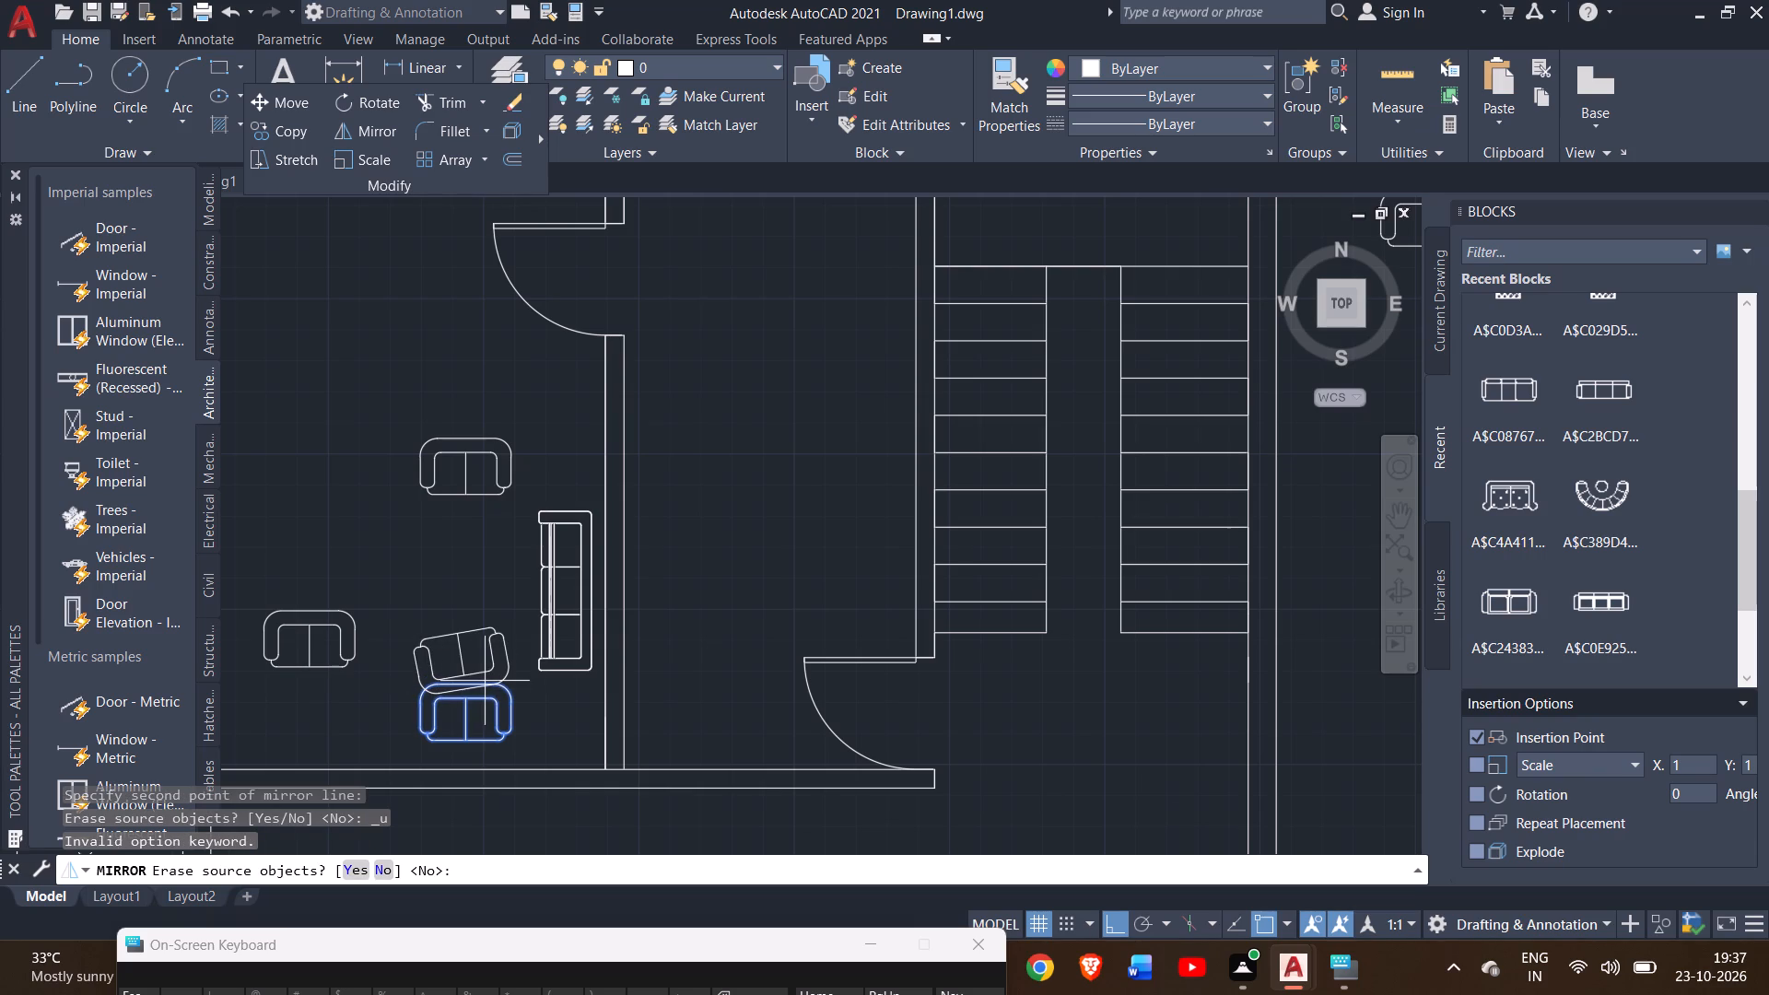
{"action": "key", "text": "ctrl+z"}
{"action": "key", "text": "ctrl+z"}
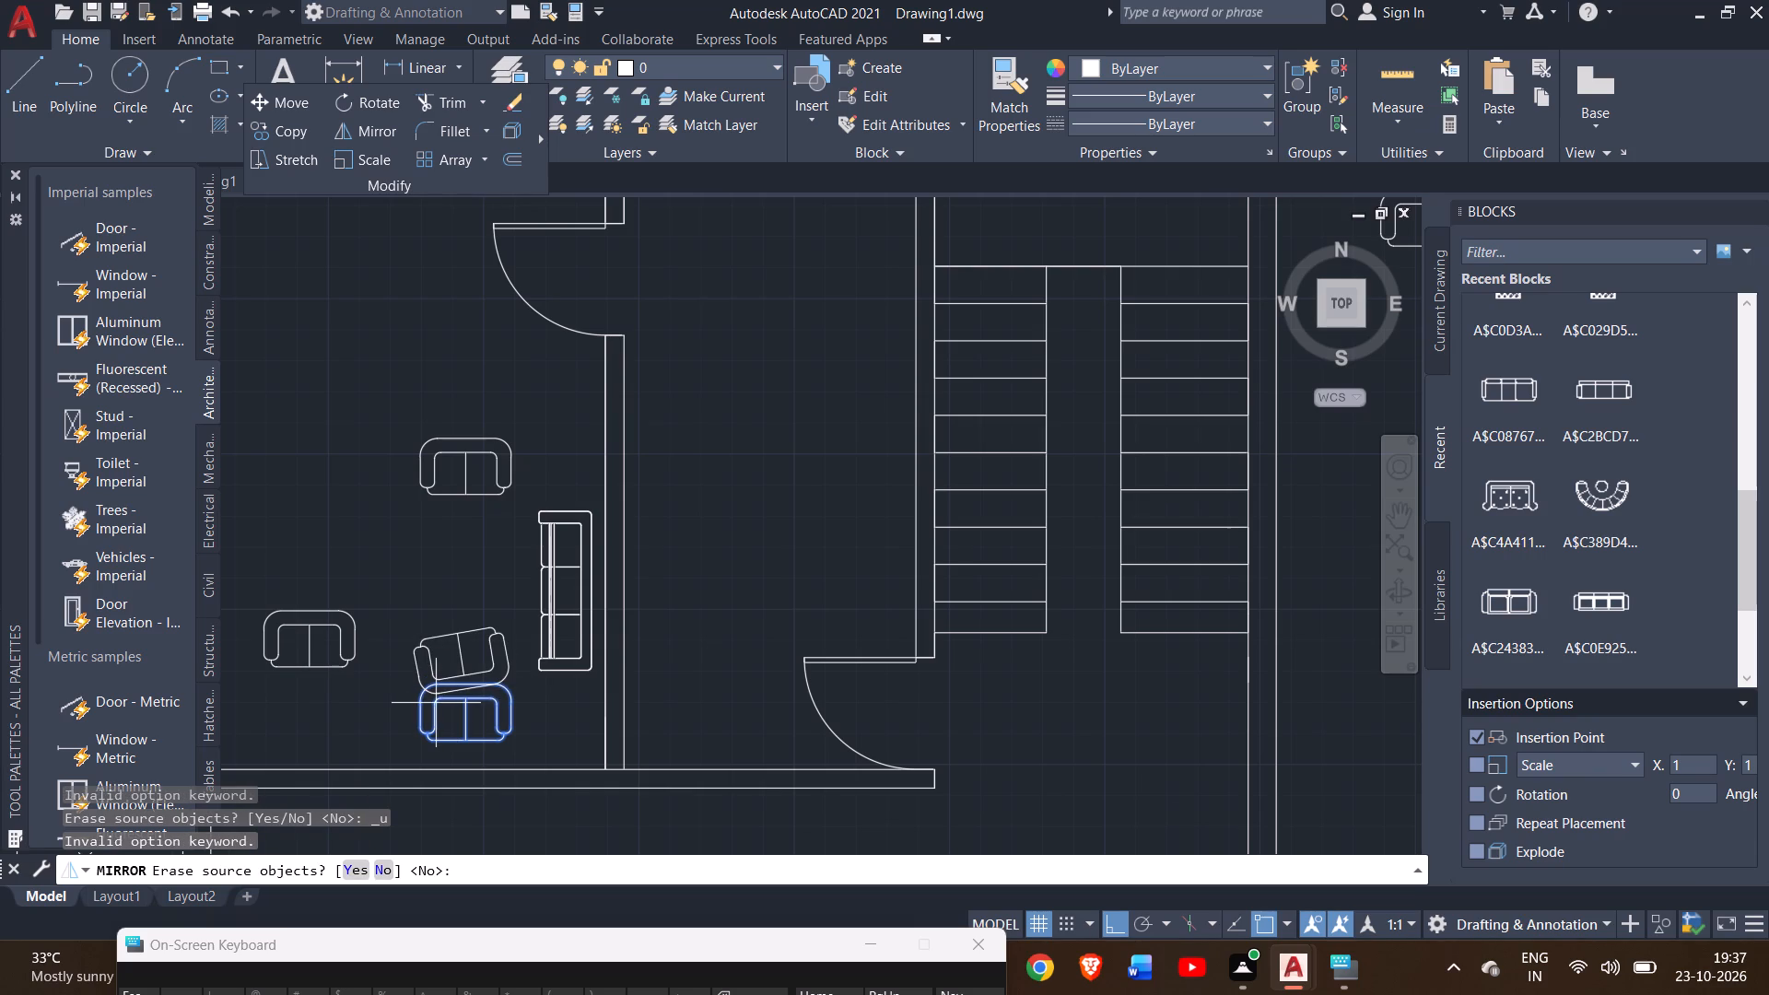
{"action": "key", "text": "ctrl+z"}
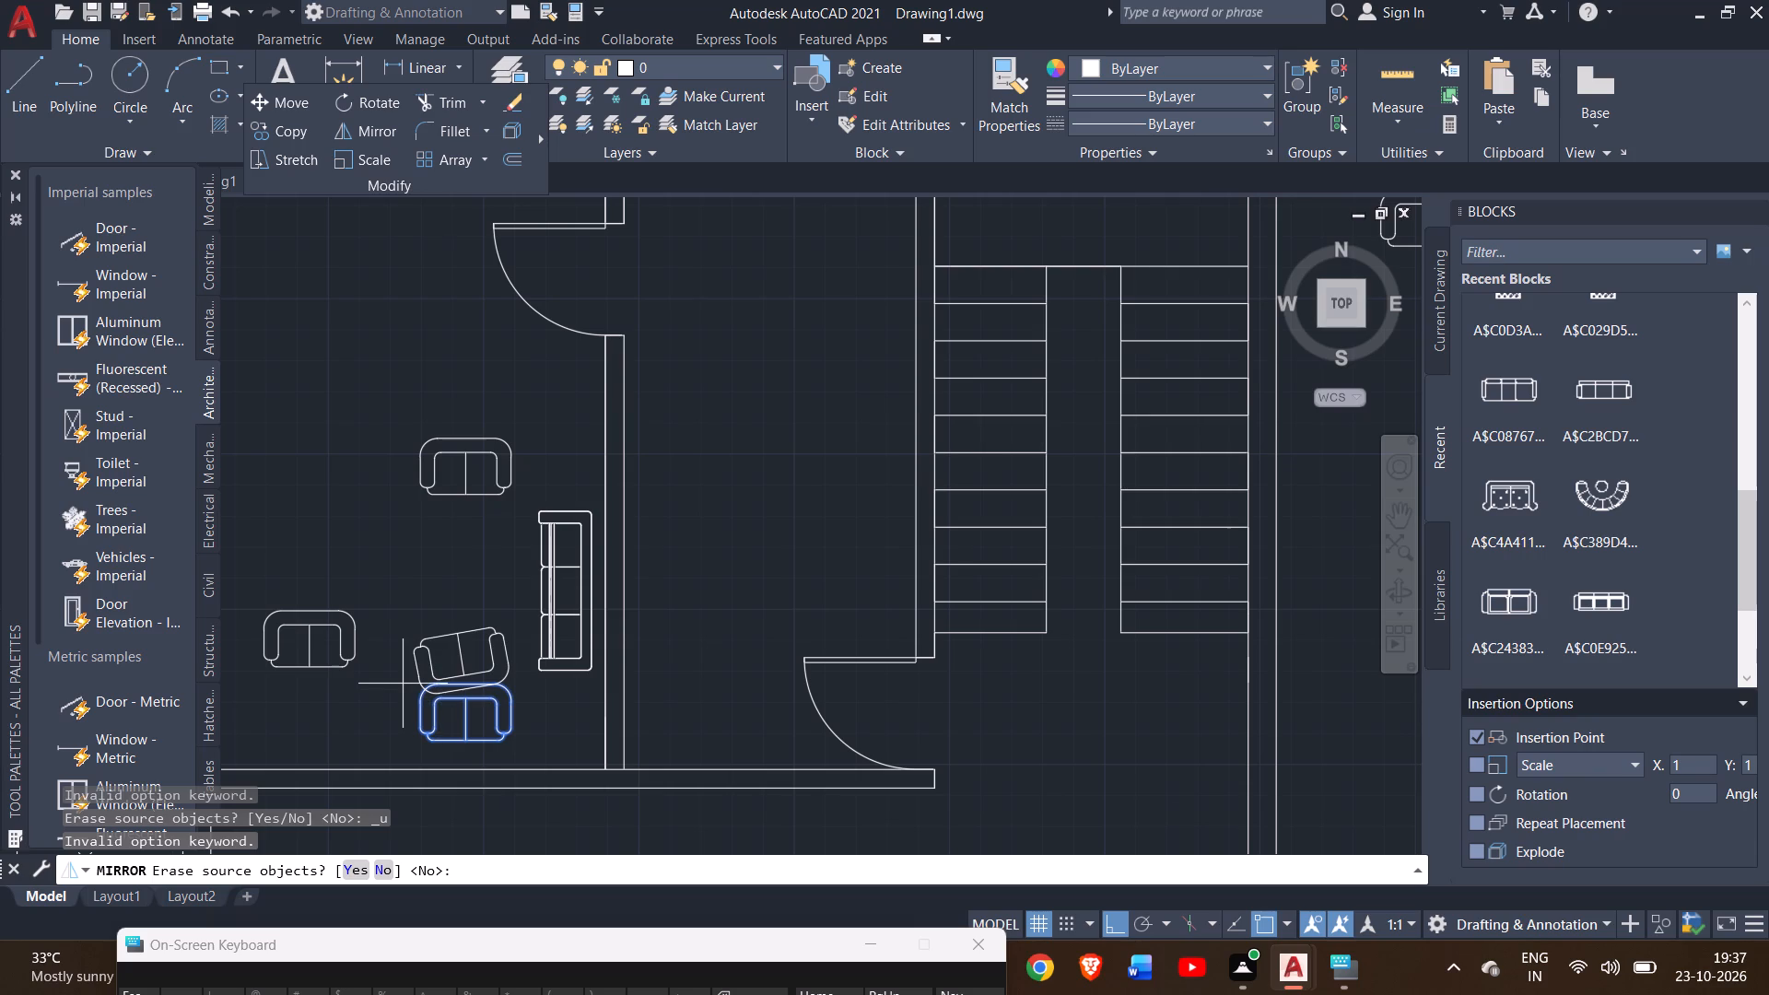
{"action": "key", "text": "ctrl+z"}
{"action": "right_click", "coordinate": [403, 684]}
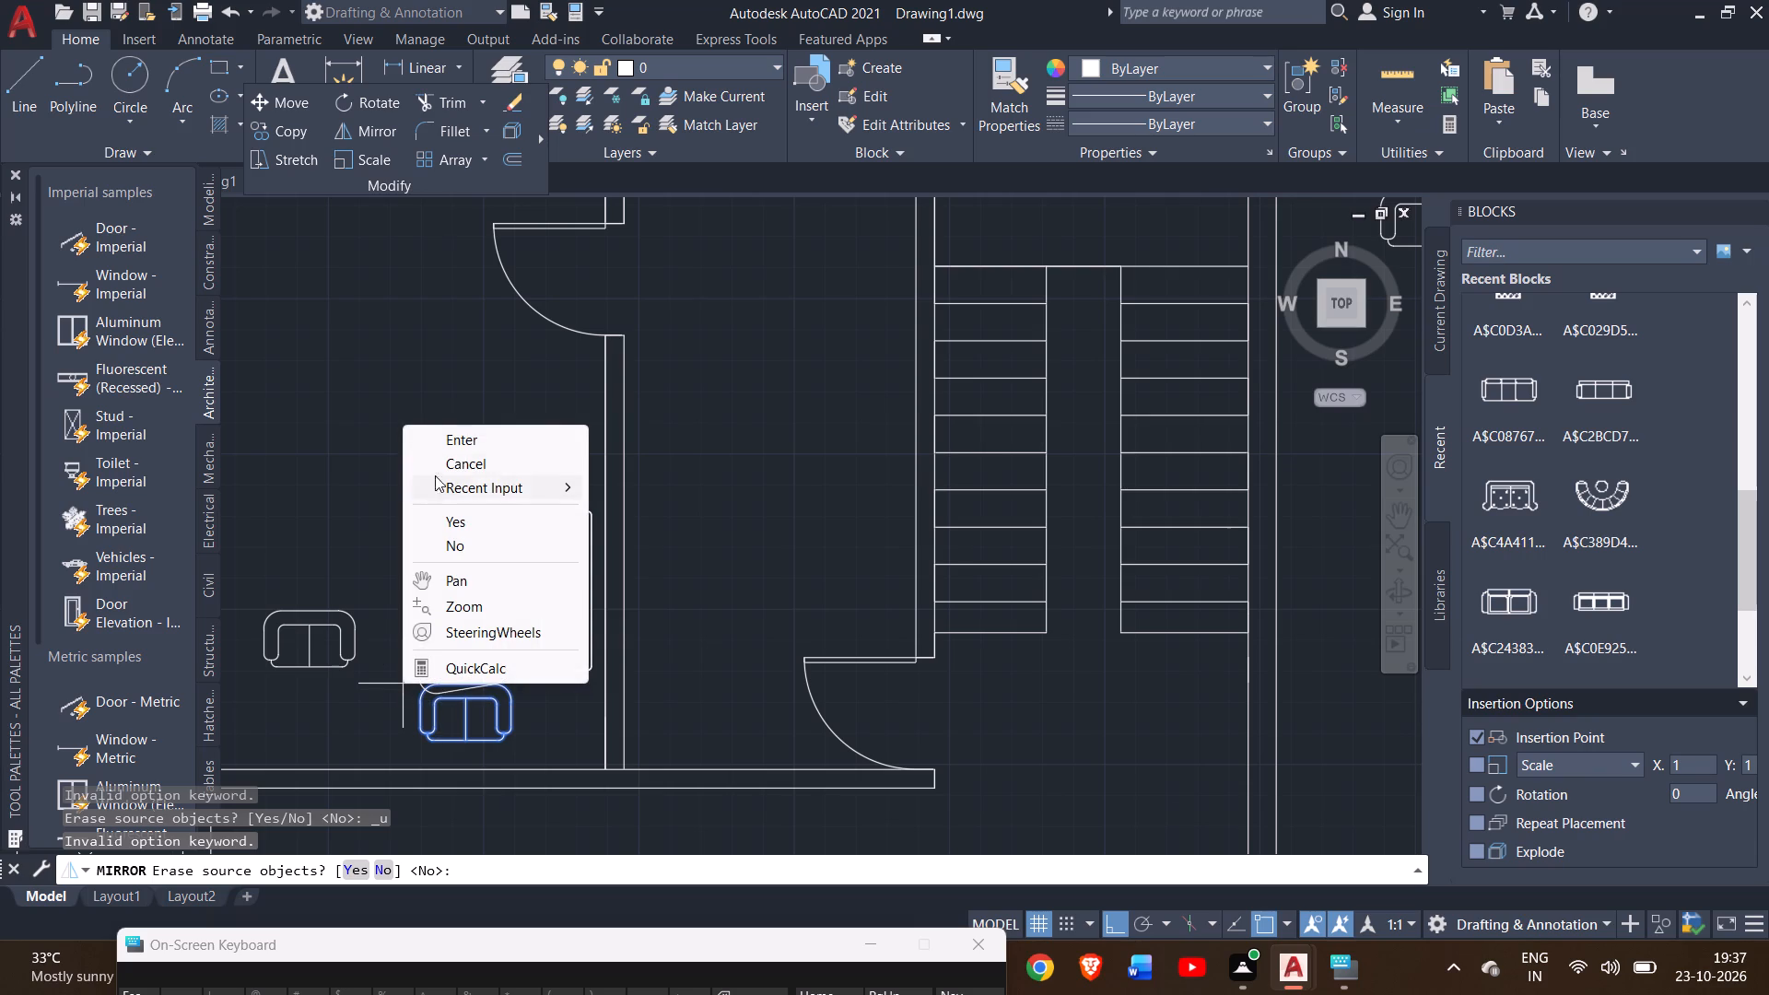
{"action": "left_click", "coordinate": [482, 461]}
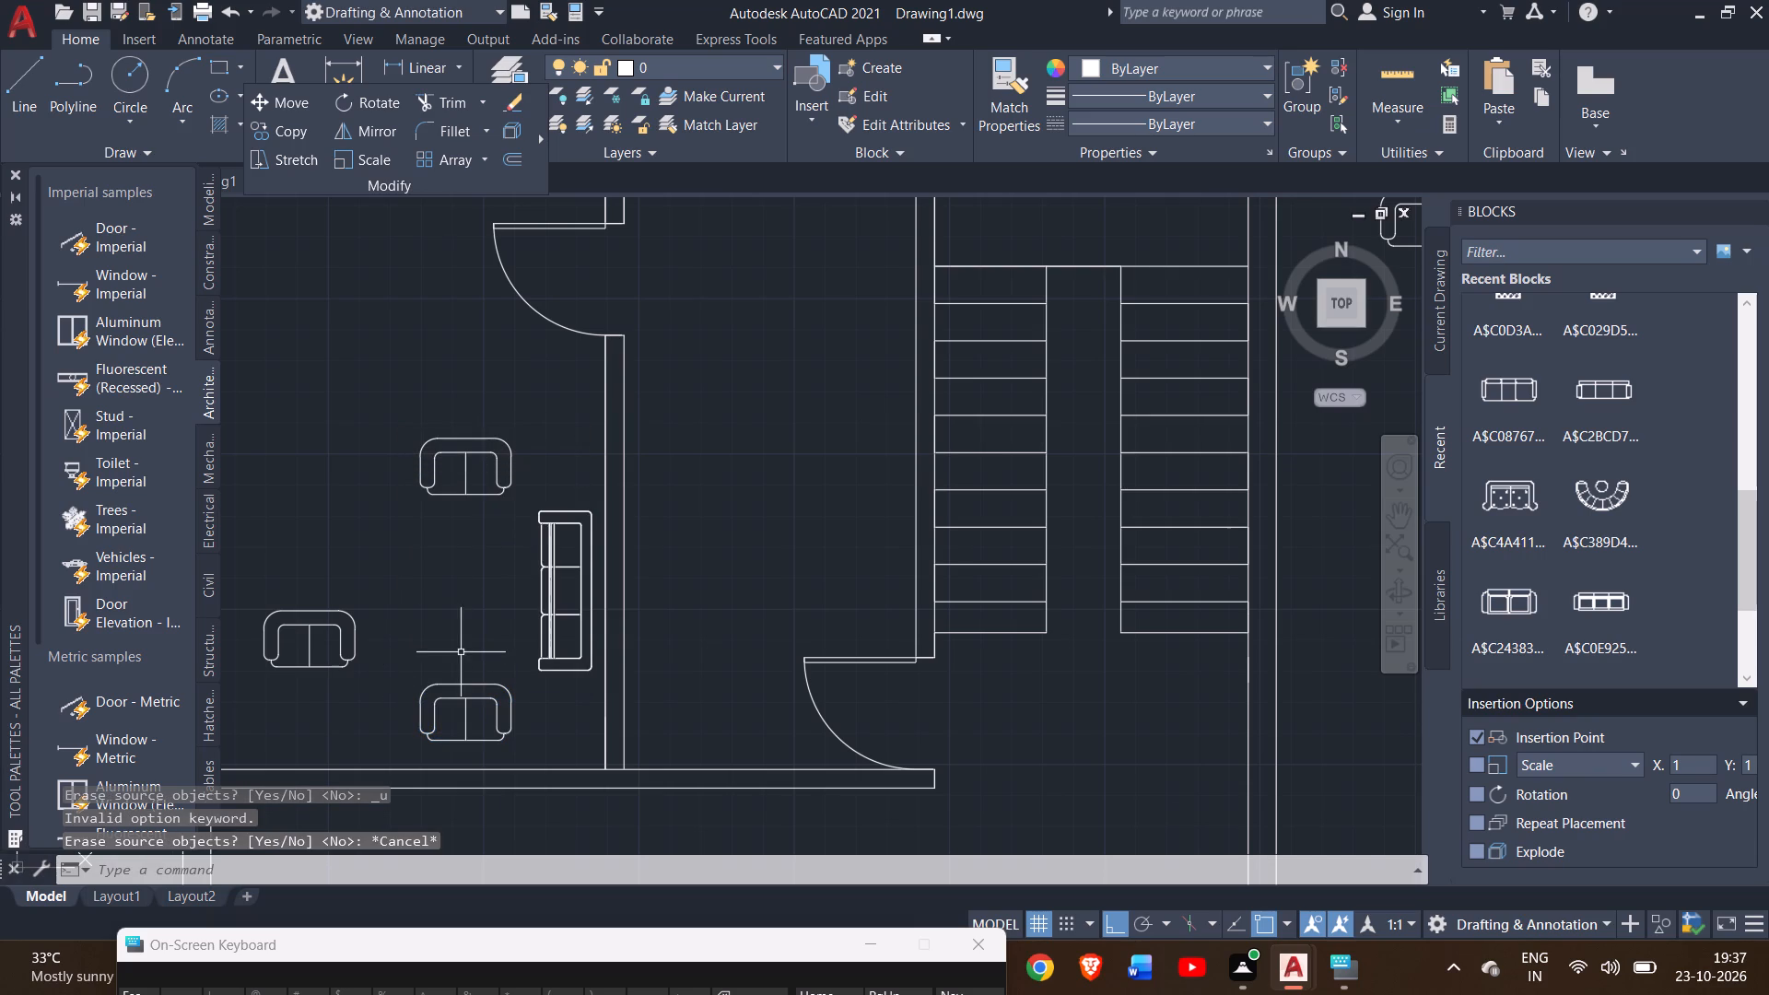
Mirror the southern two-seat sofa about a horizontal line along its north edge, keeping the source object.
{"action": "left_click", "coordinate": [454, 685]}
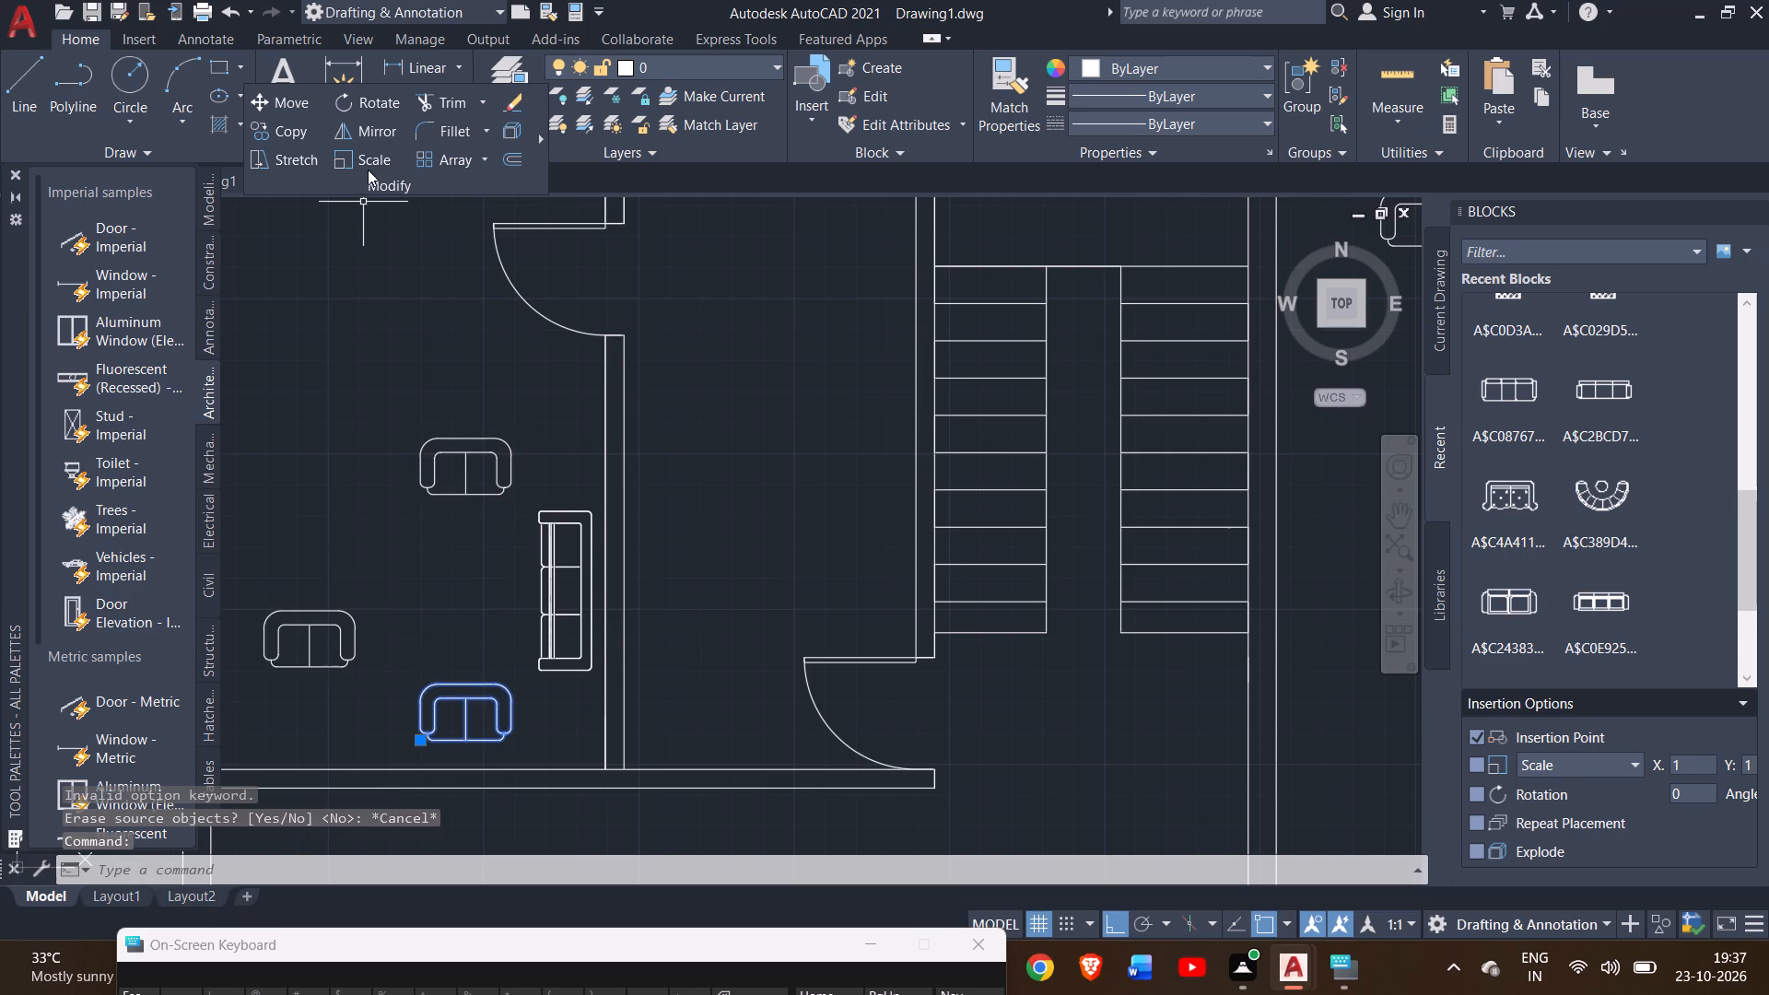
{"action": "left_click", "coordinate": [376, 138]}
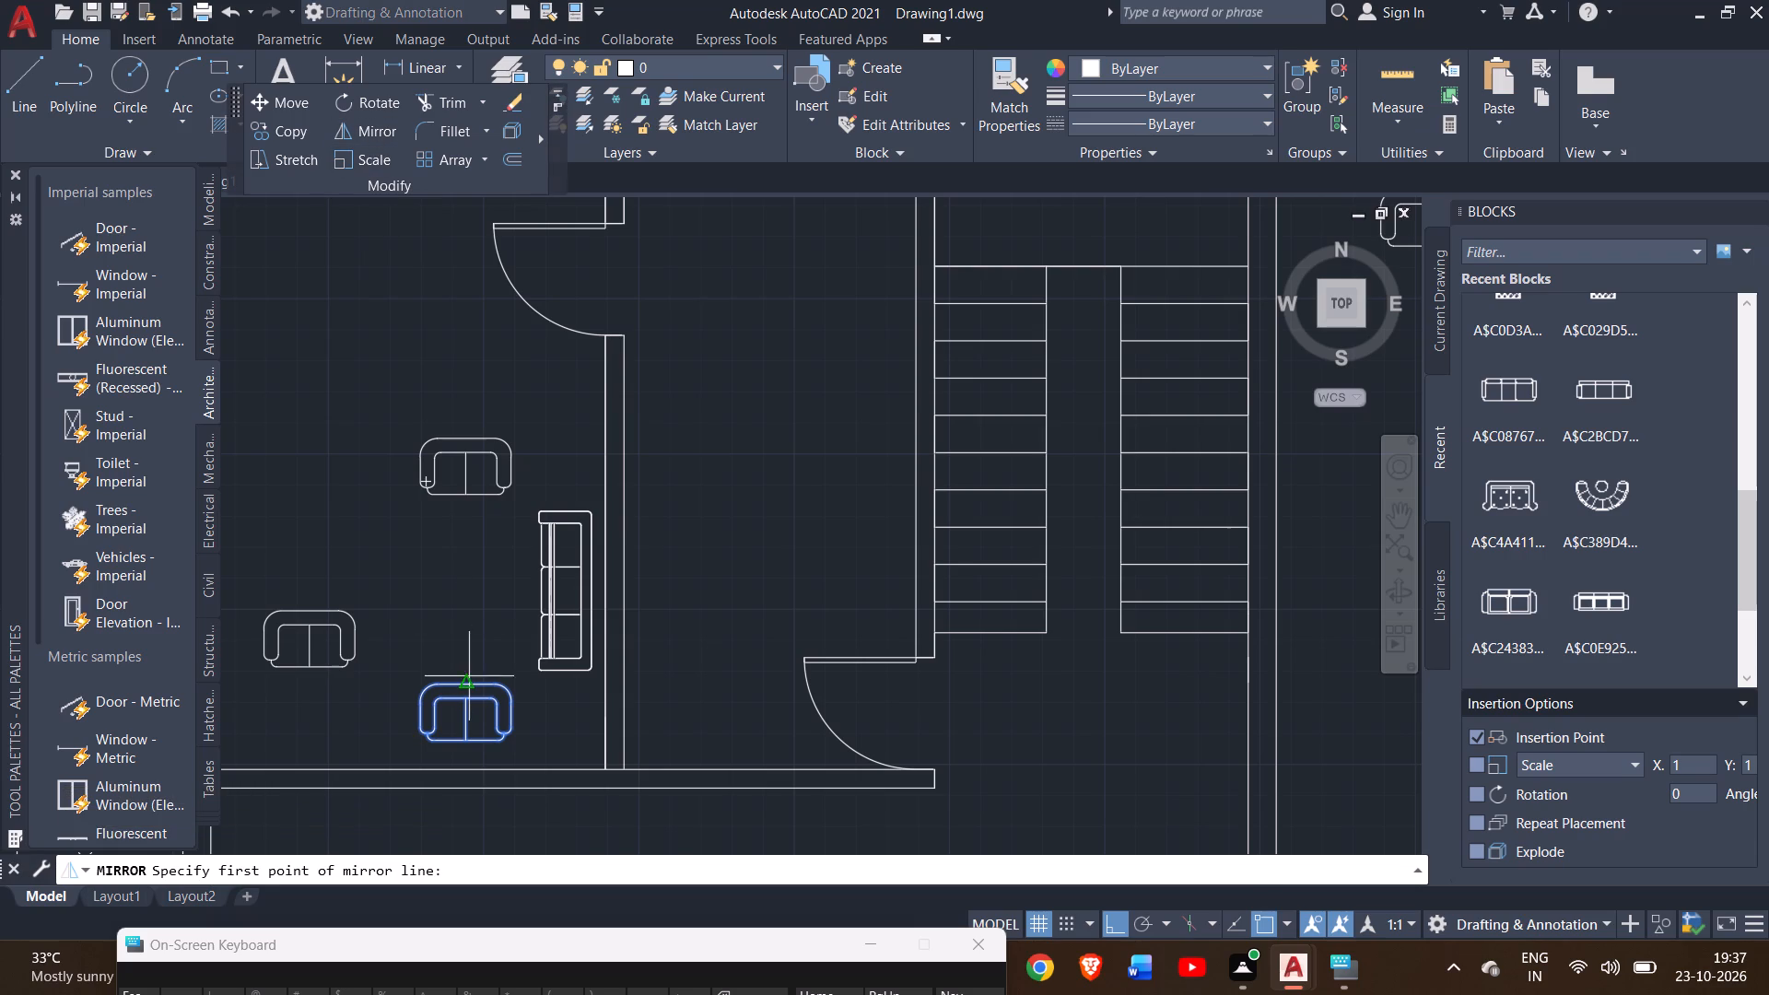
{"action": "left_click", "coordinate": [436, 685]}
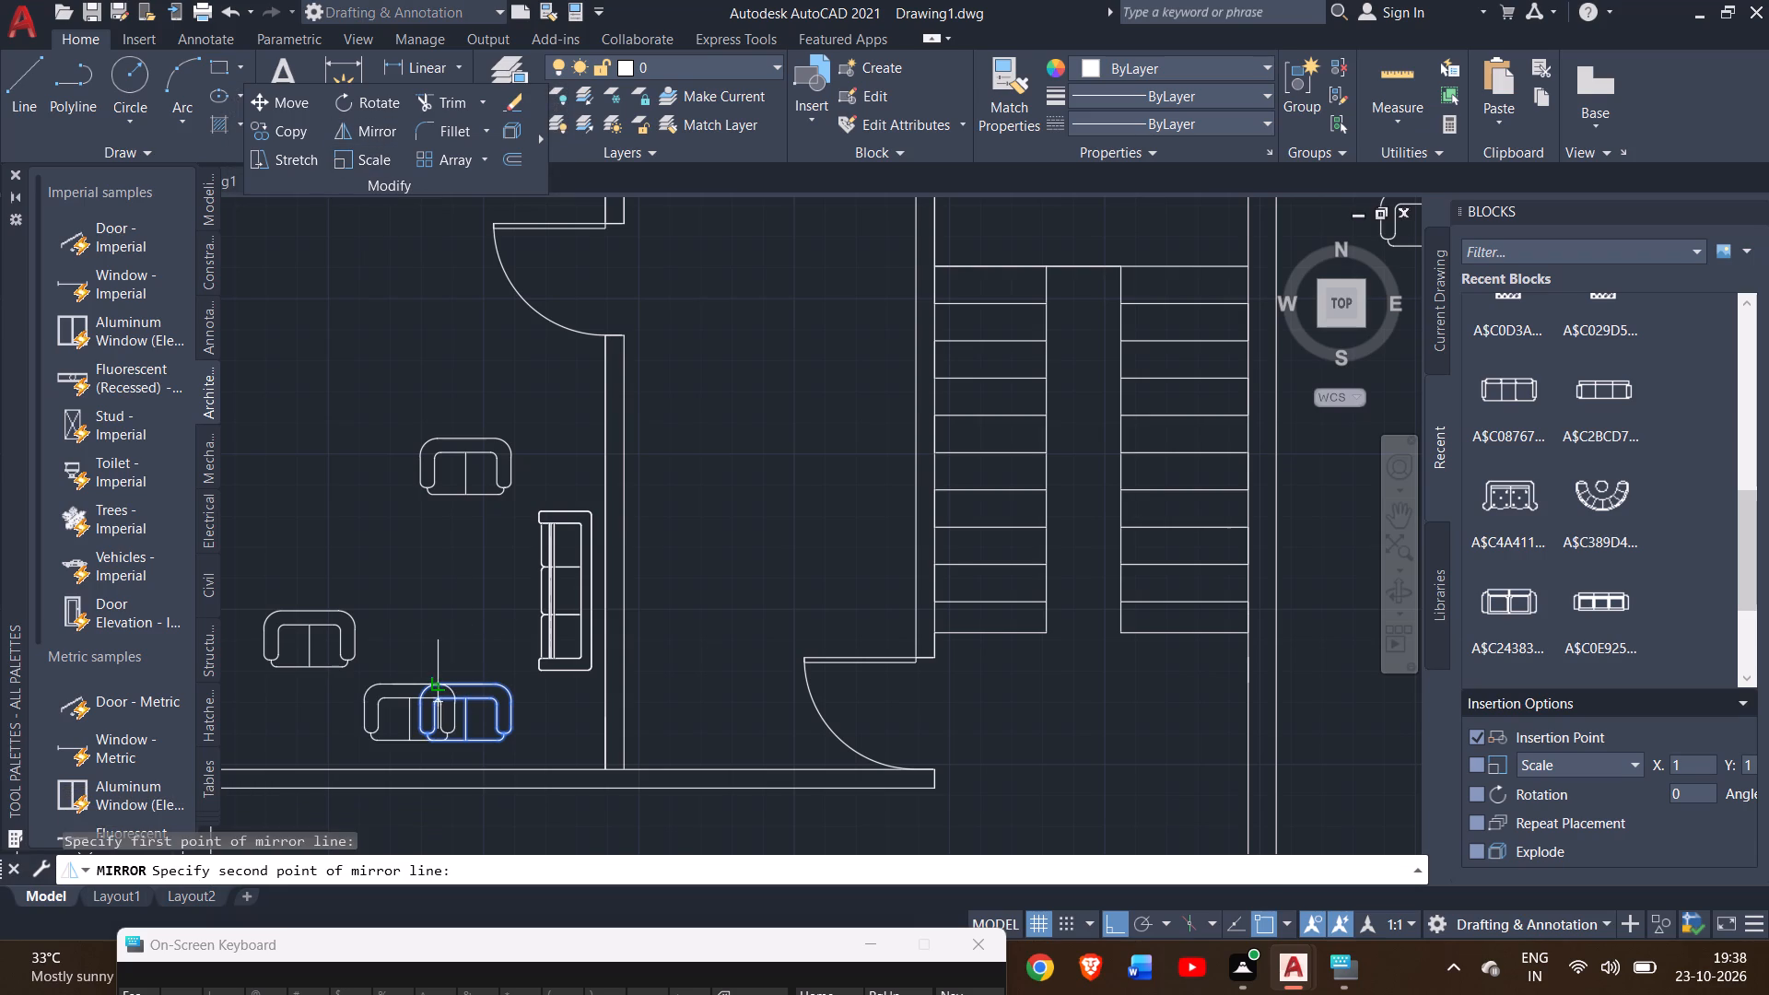
{"action": "left_click", "coordinate": [486, 681]}
{"action": "right_click", "coordinate": [486, 681]}
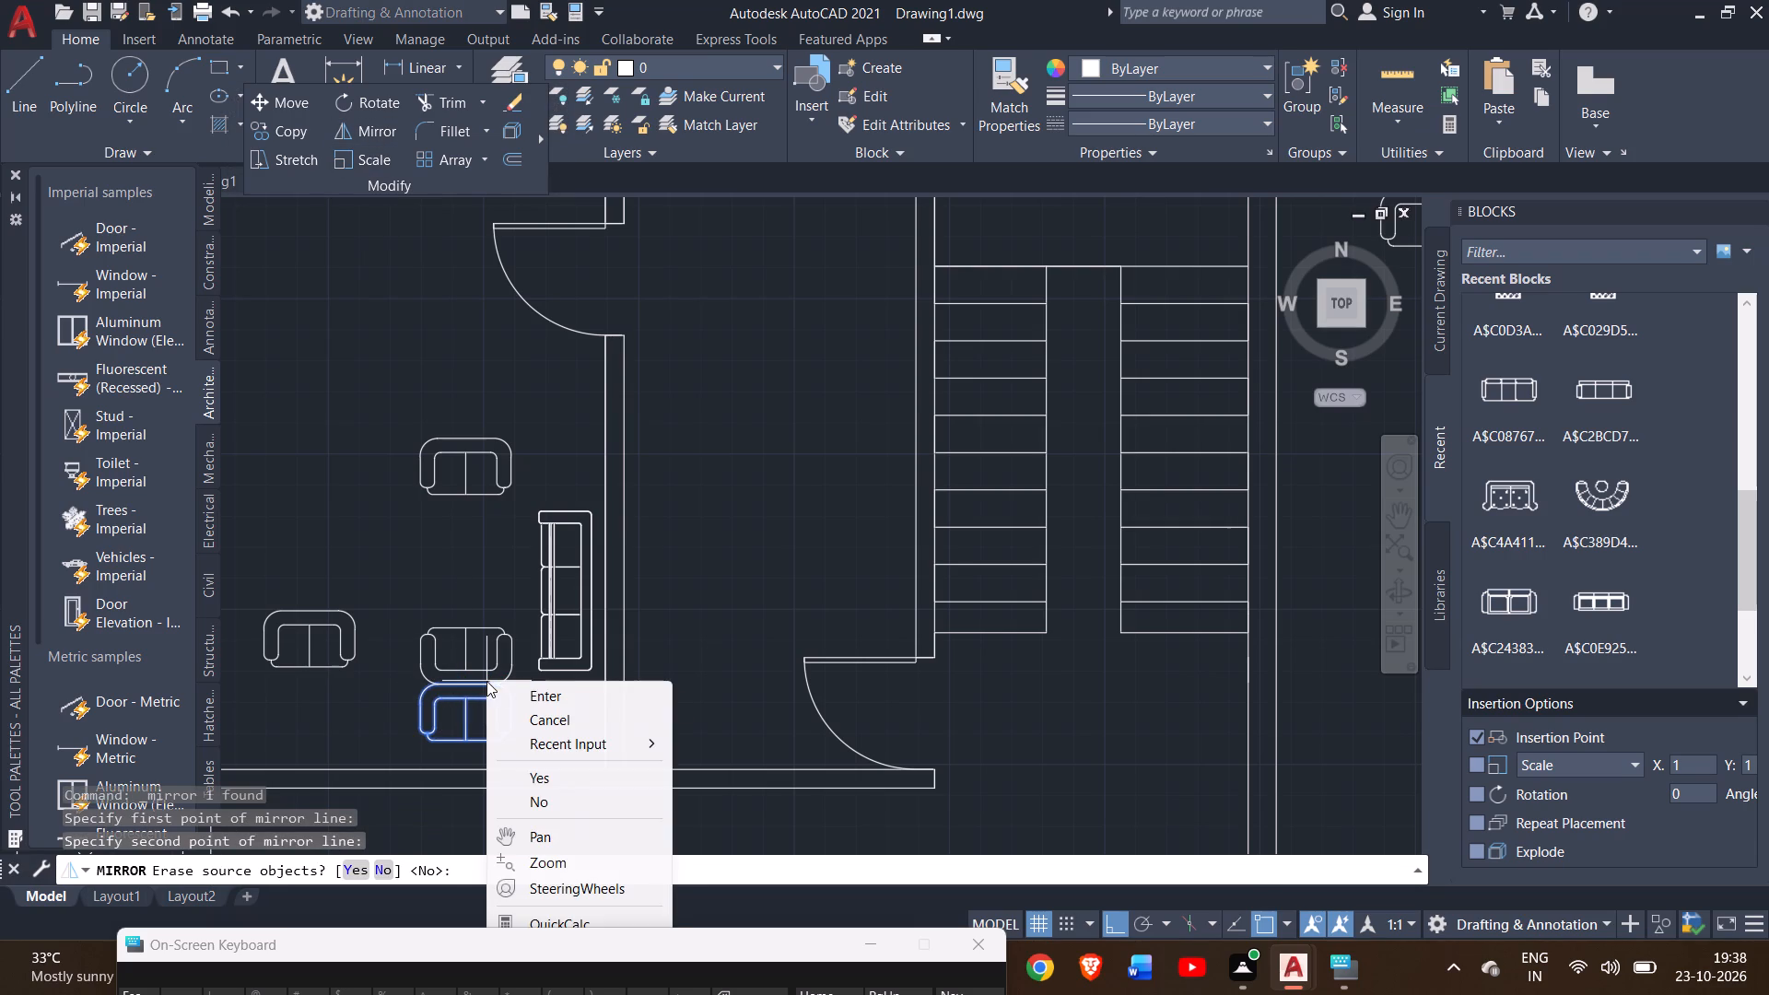
{"action": "left_click", "coordinate": [517, 691]}
Delete the original southern two-seat sofa, leaving its mirrored copy.
{"action": "left_click", "coordinate": [509, 700]}
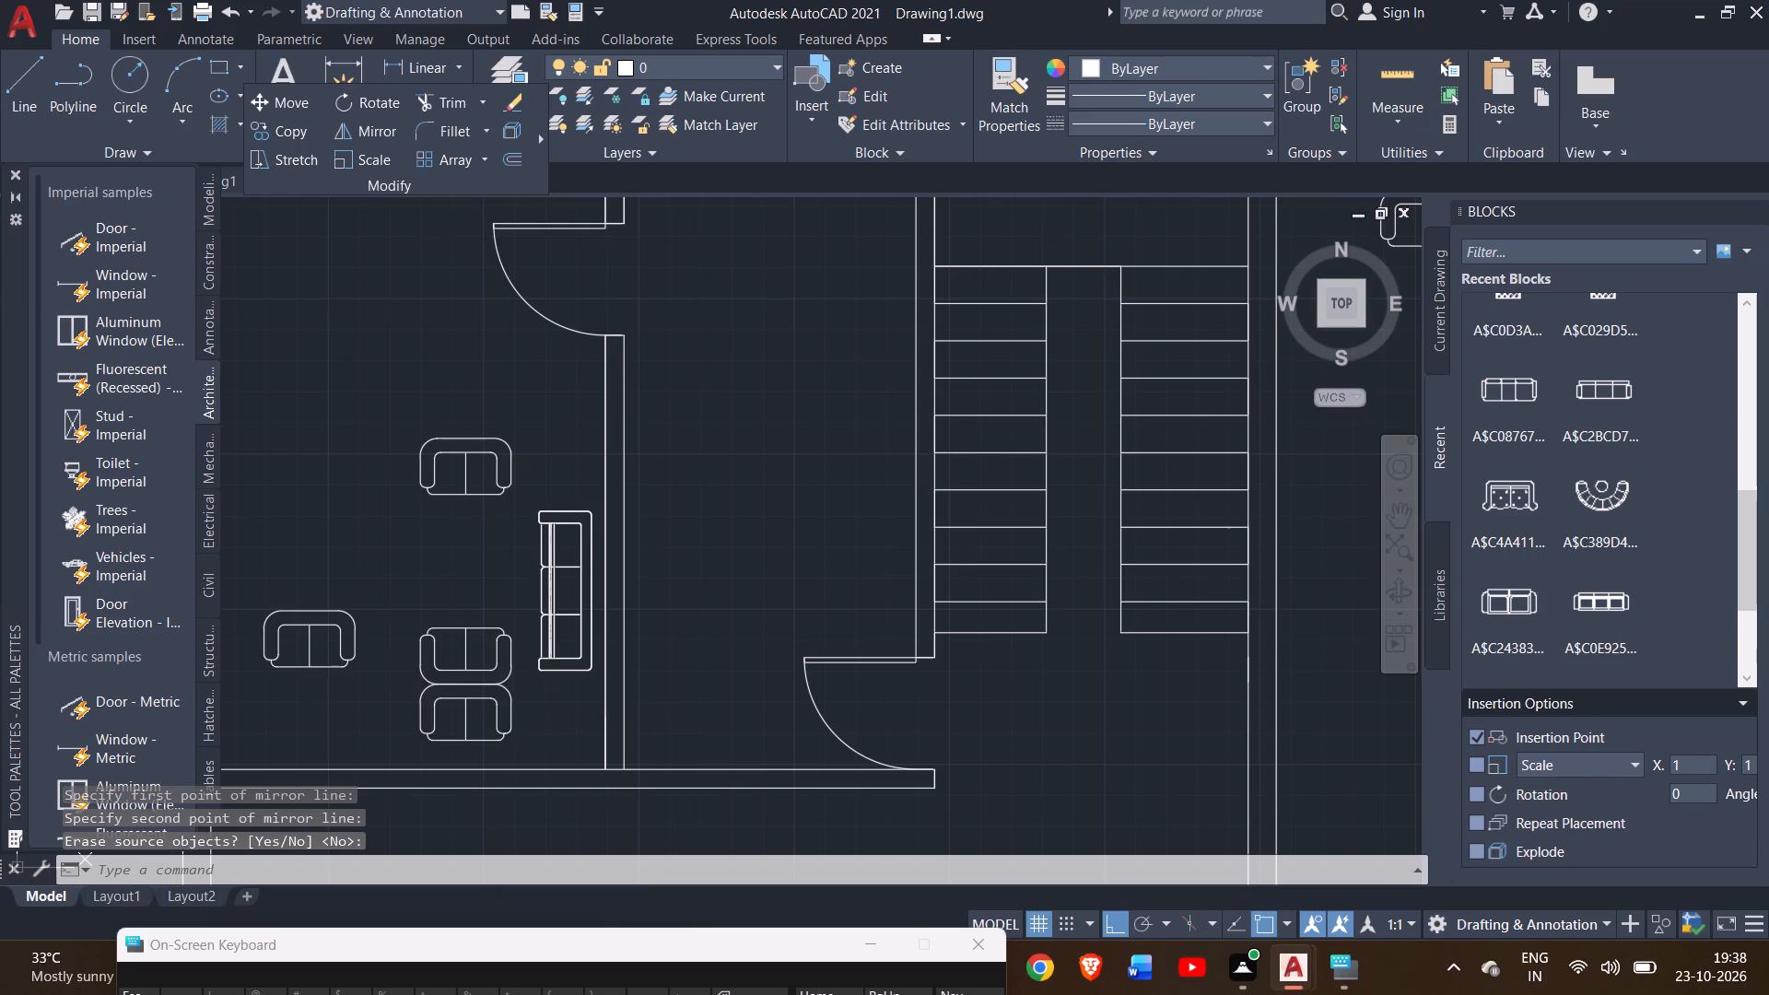
{"action": "key", "text": "Delete"}
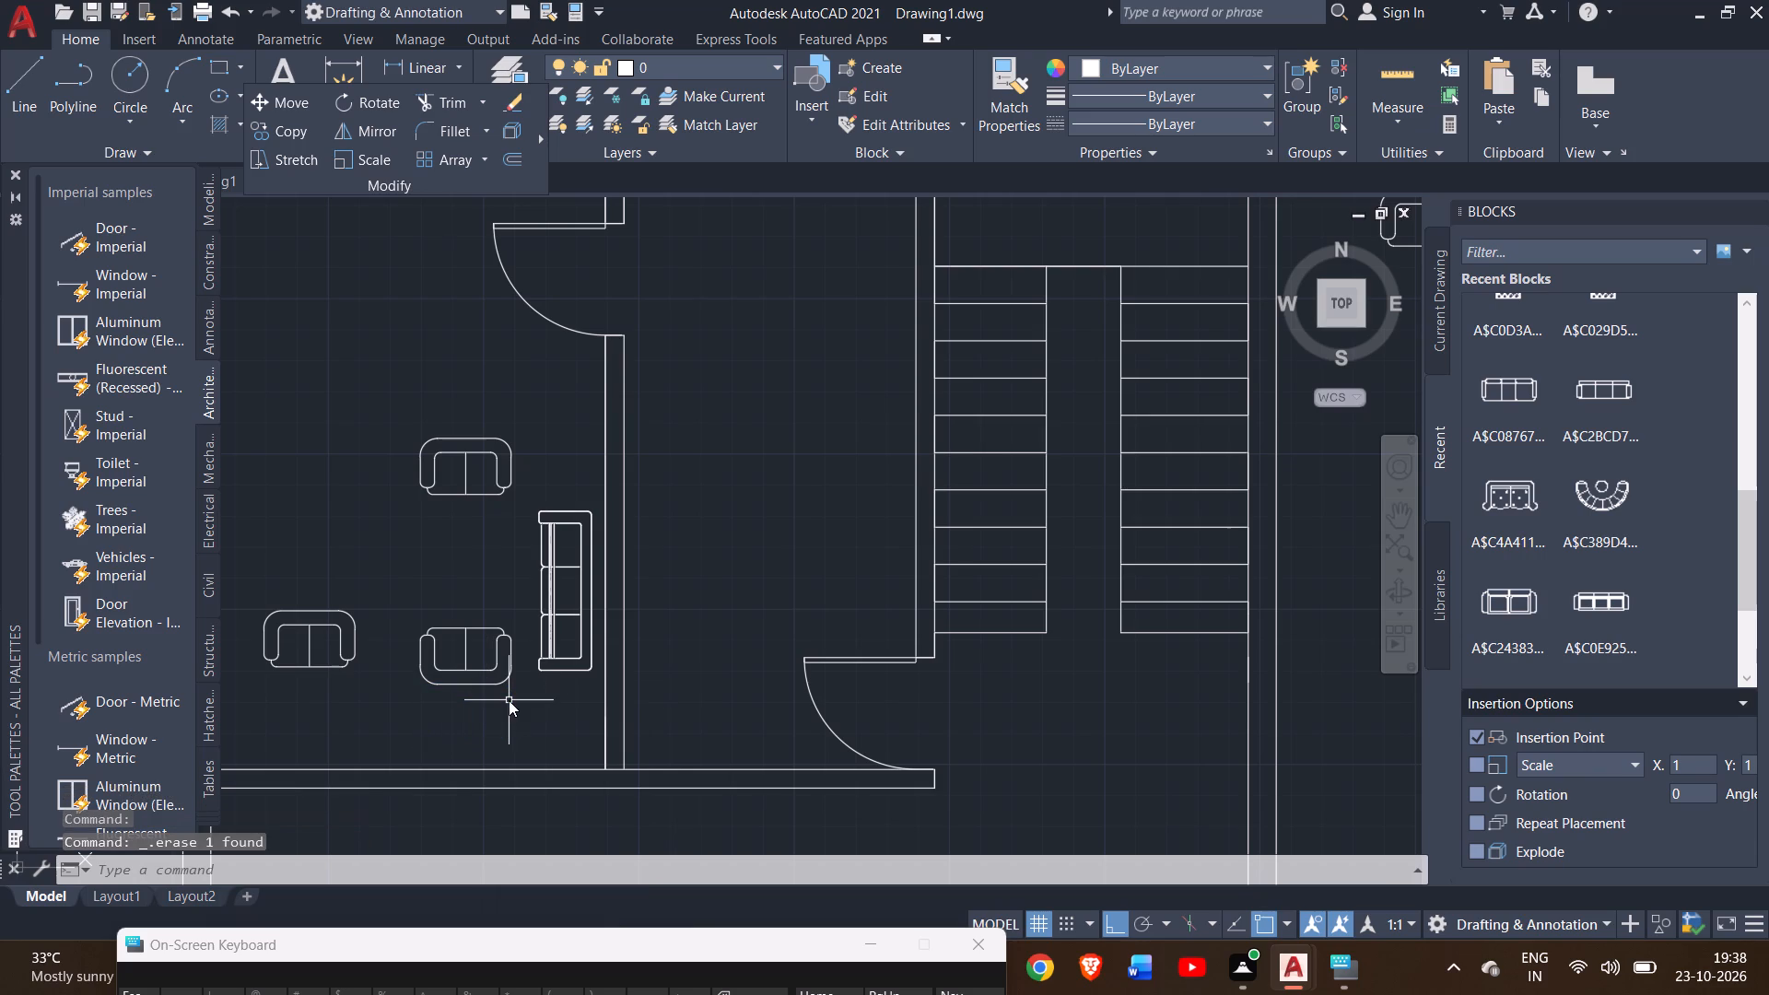
Move the mirrored two-seat sofa straight south, close to the room's south wall and opposite the northern sofa.
{"action": "left_click", "coordinate": [428, 638]}
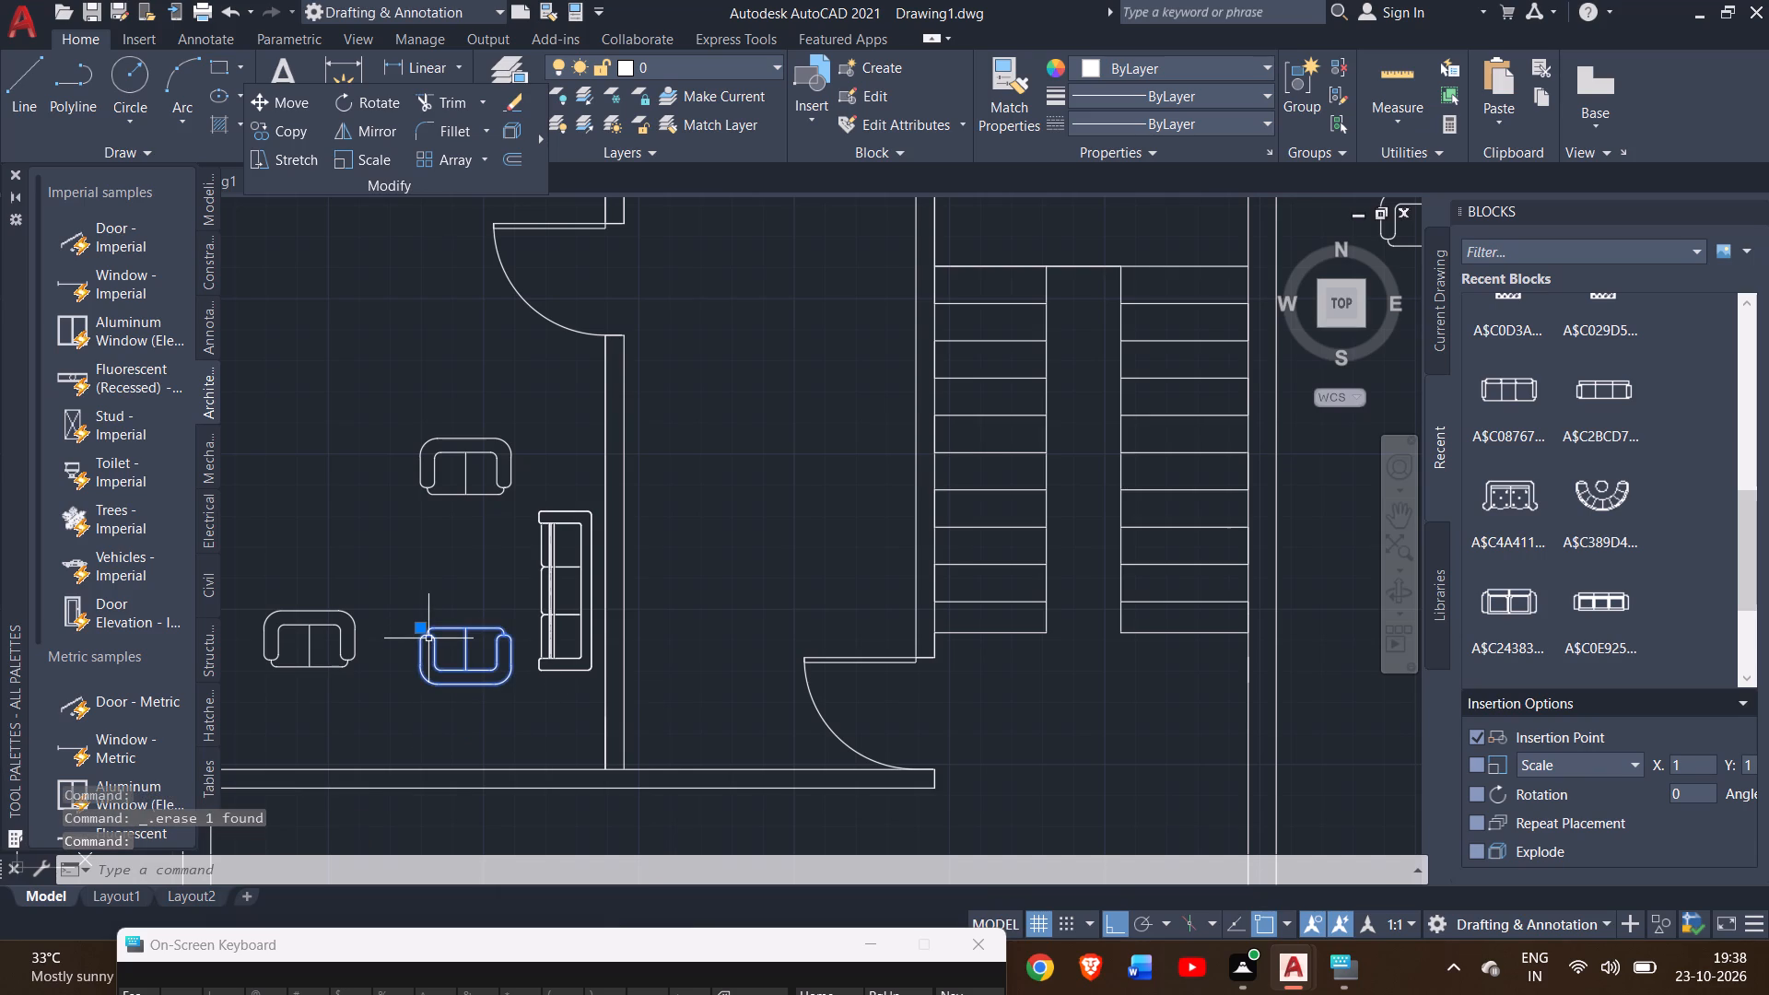
{"action": "left_click", "coordinate": [306, 109]}
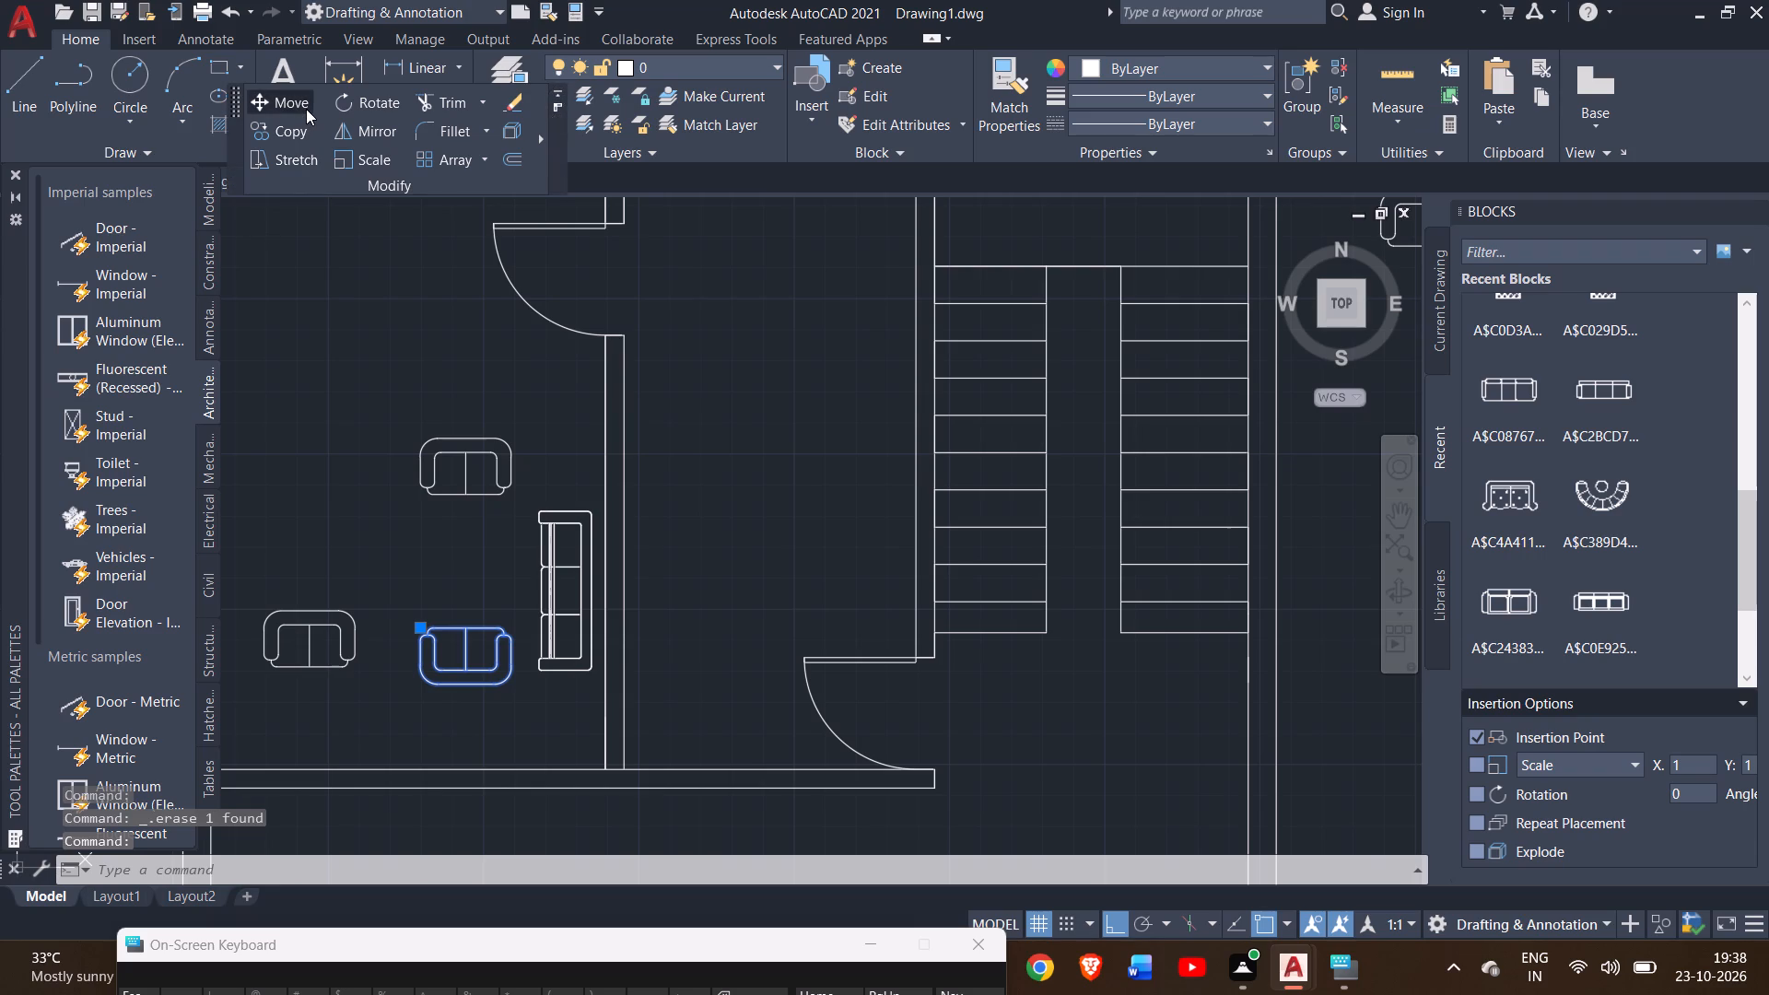
{"action": "left_click", "coordinate": [468, 666]}
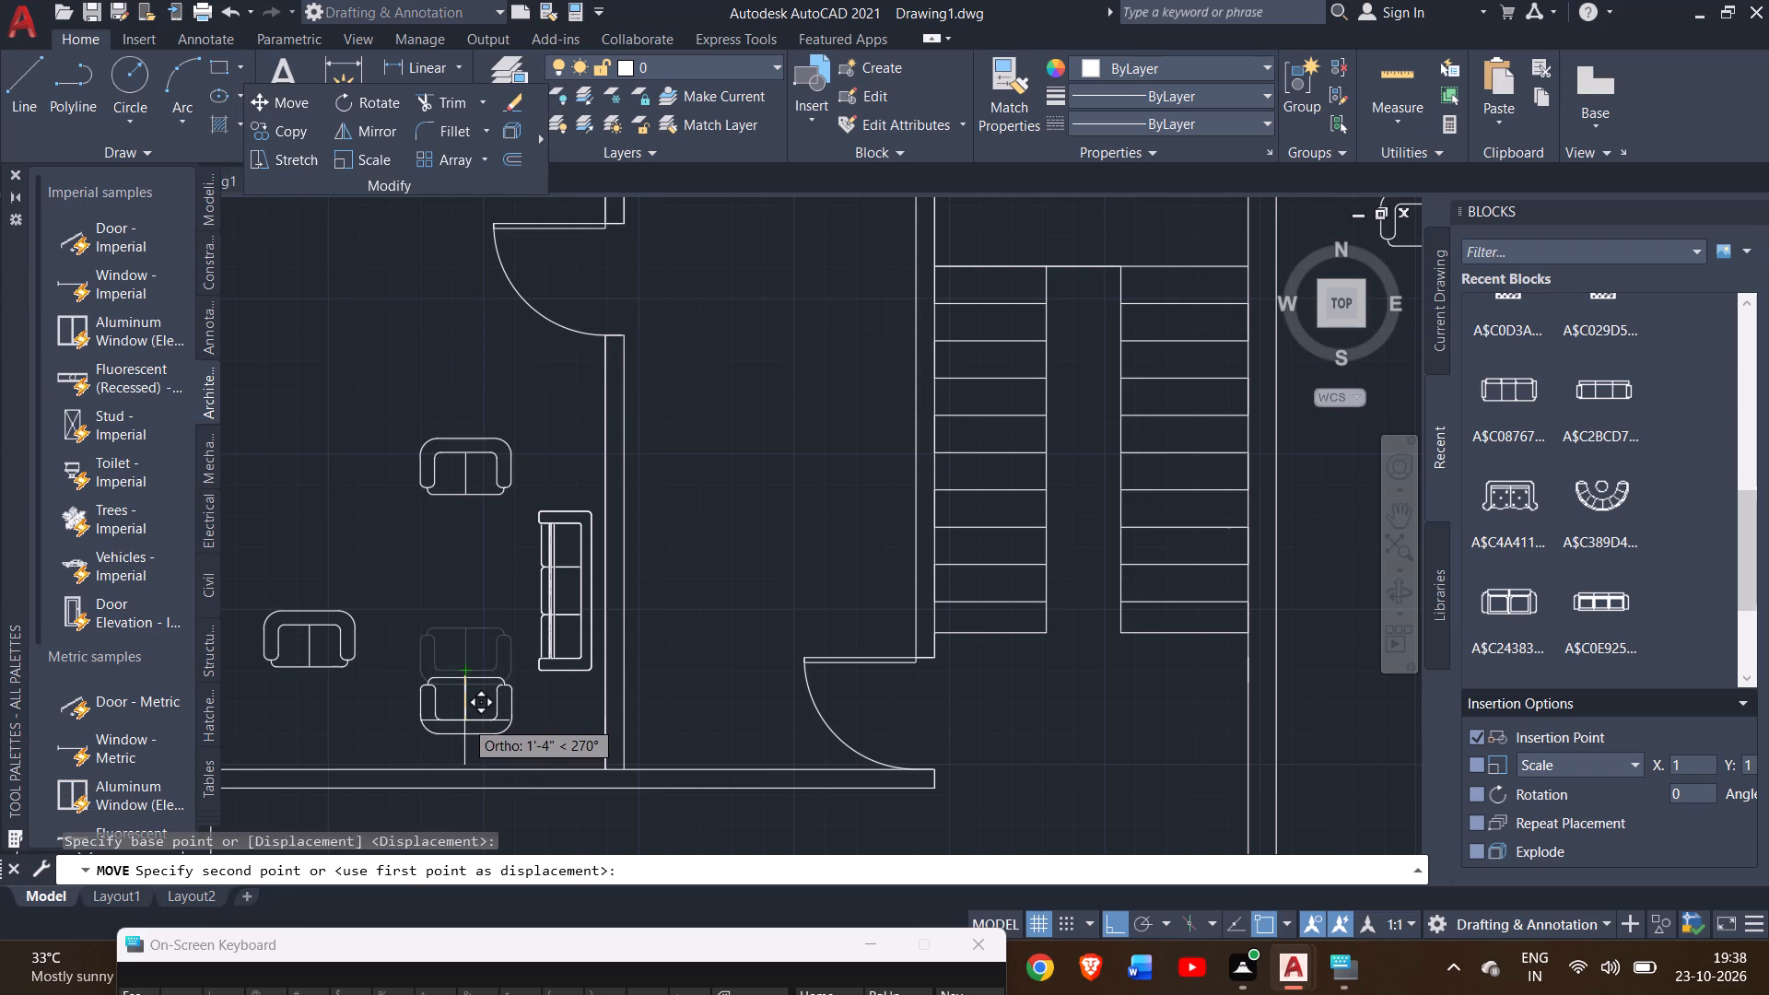
{"action": "left_click", "coordinate": [463, 727]}
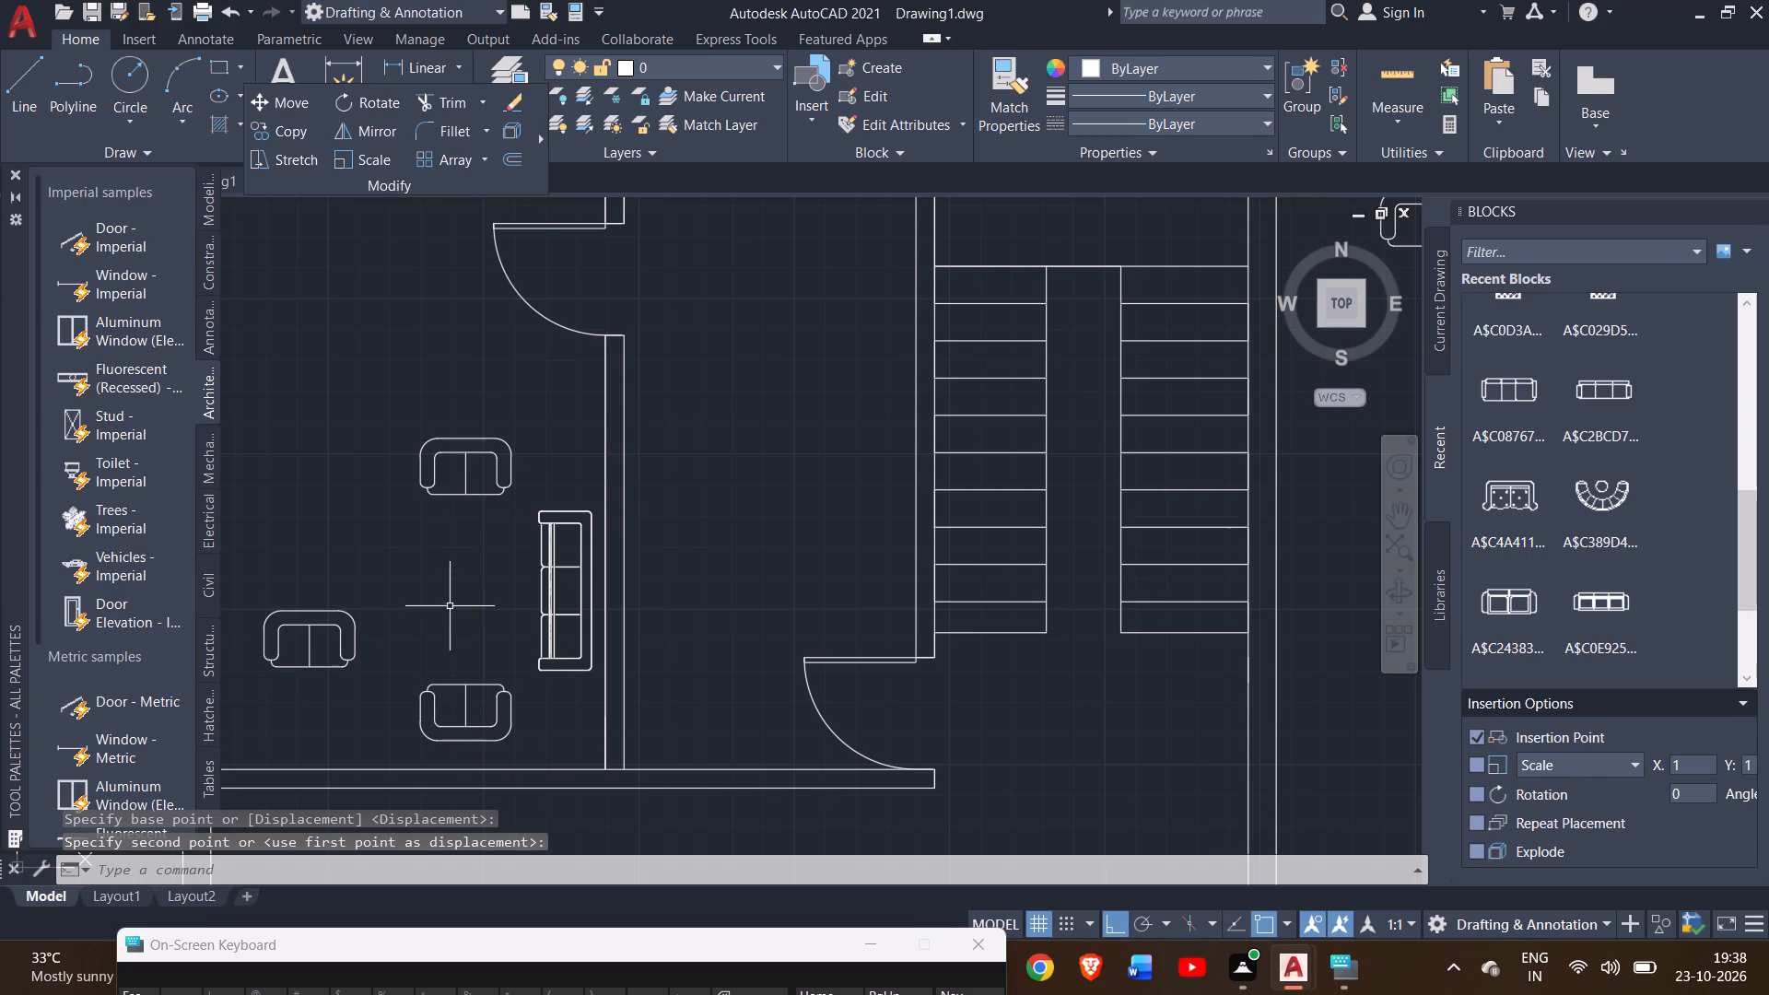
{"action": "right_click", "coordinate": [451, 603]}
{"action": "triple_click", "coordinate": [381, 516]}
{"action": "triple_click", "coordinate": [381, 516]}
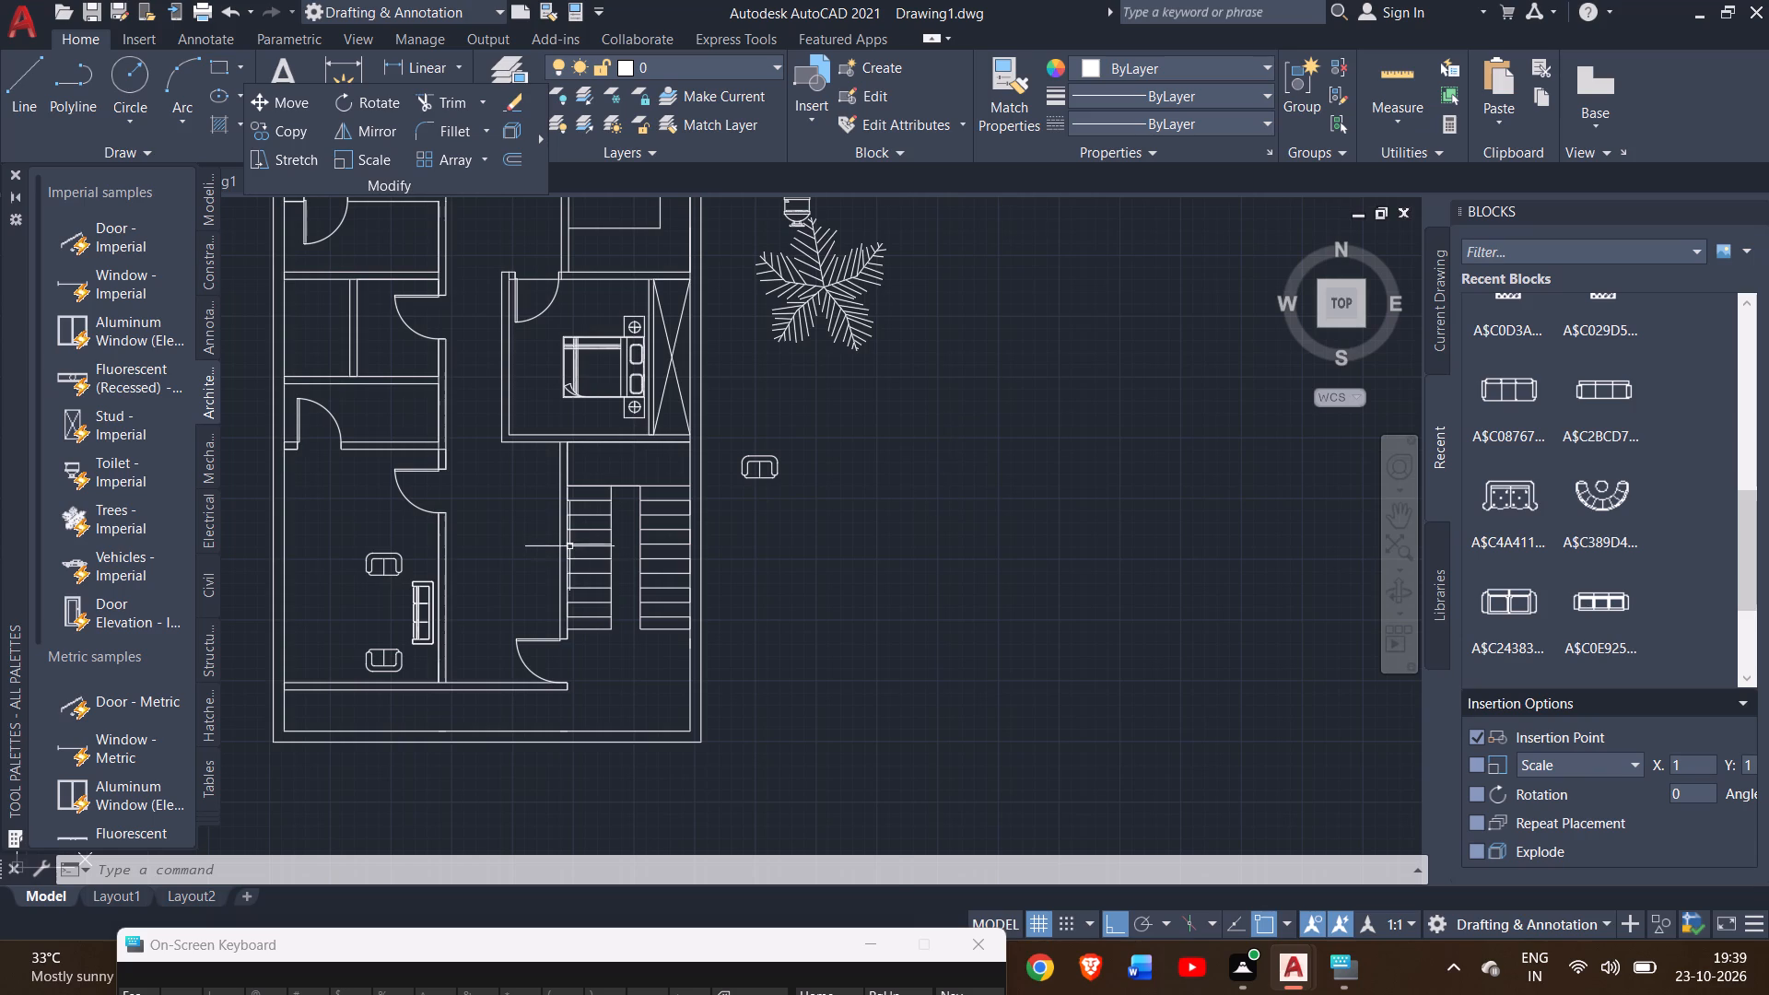
Draw a line from below the stair's west flight about 12'-3" north through it, with a short eastward segment on the landing.
{"action": "scroll", "coordinate": [568, 544], "scroll_direction": "up", "scroll_amount": 2, "text": "ctrl"}
{"action": "left_click", "coordinate": [20, 111]}
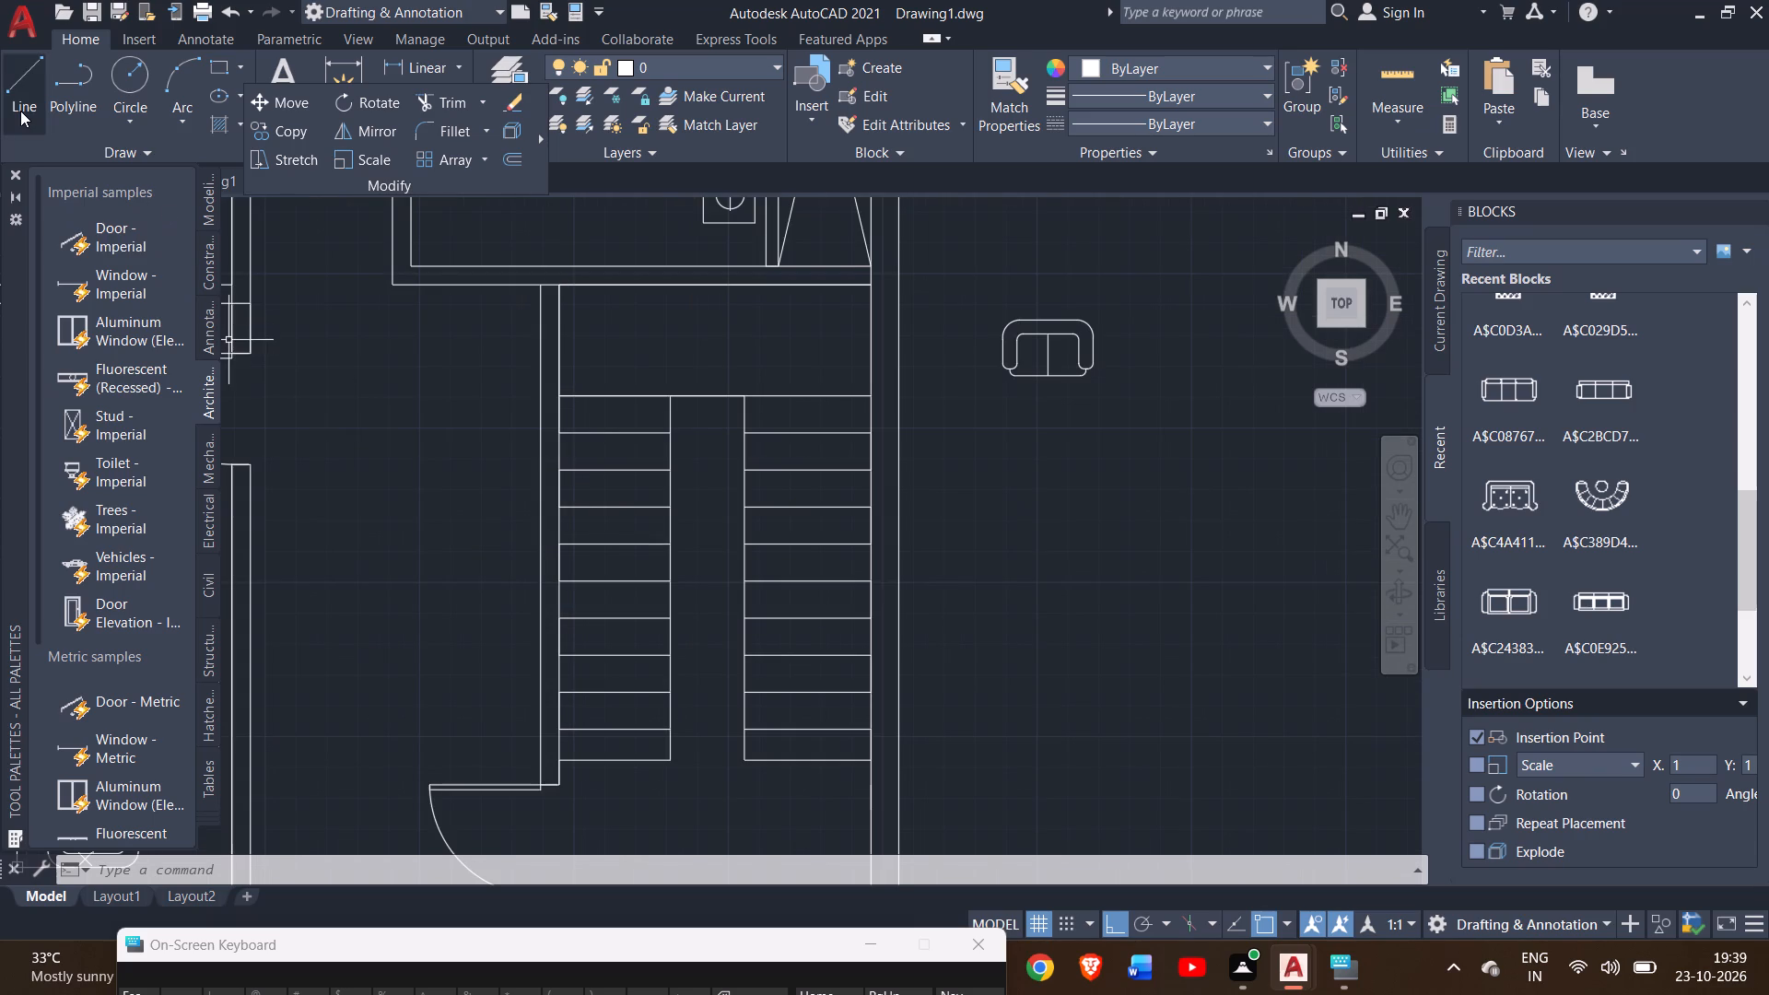
{"action": "left_click", "coordinate": [625, 803]}
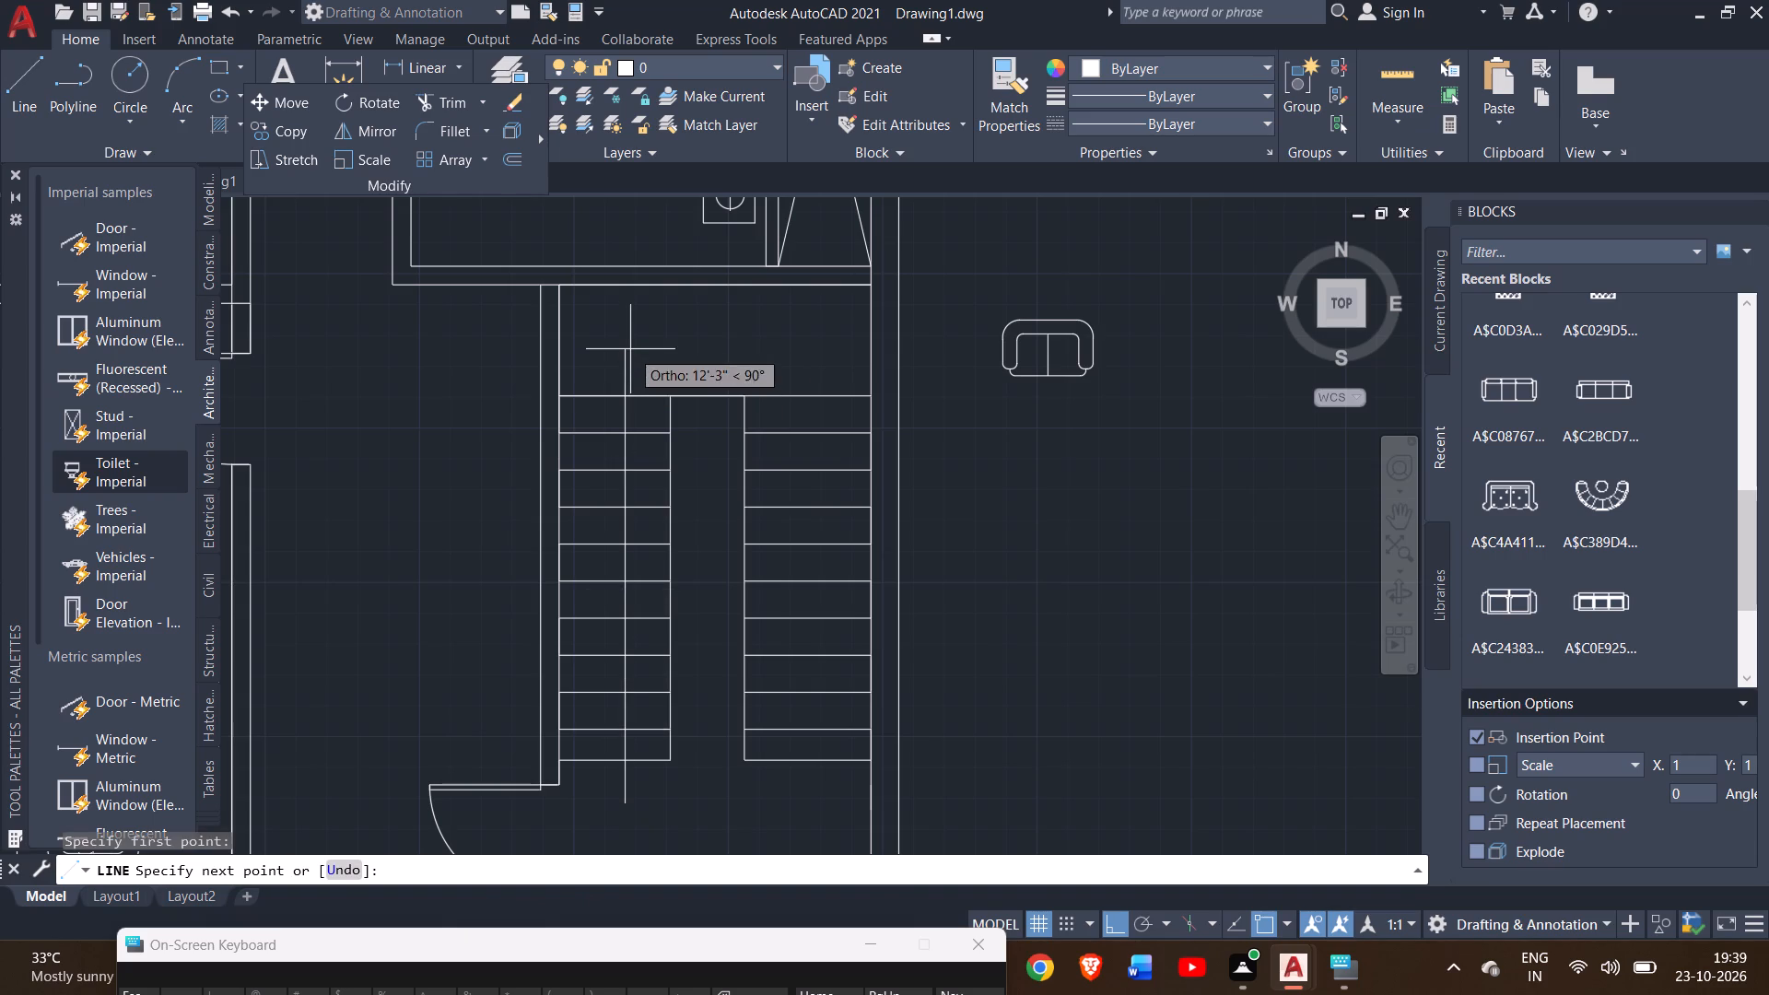
{"action": "left_click", "coordinate": [630, 349]}
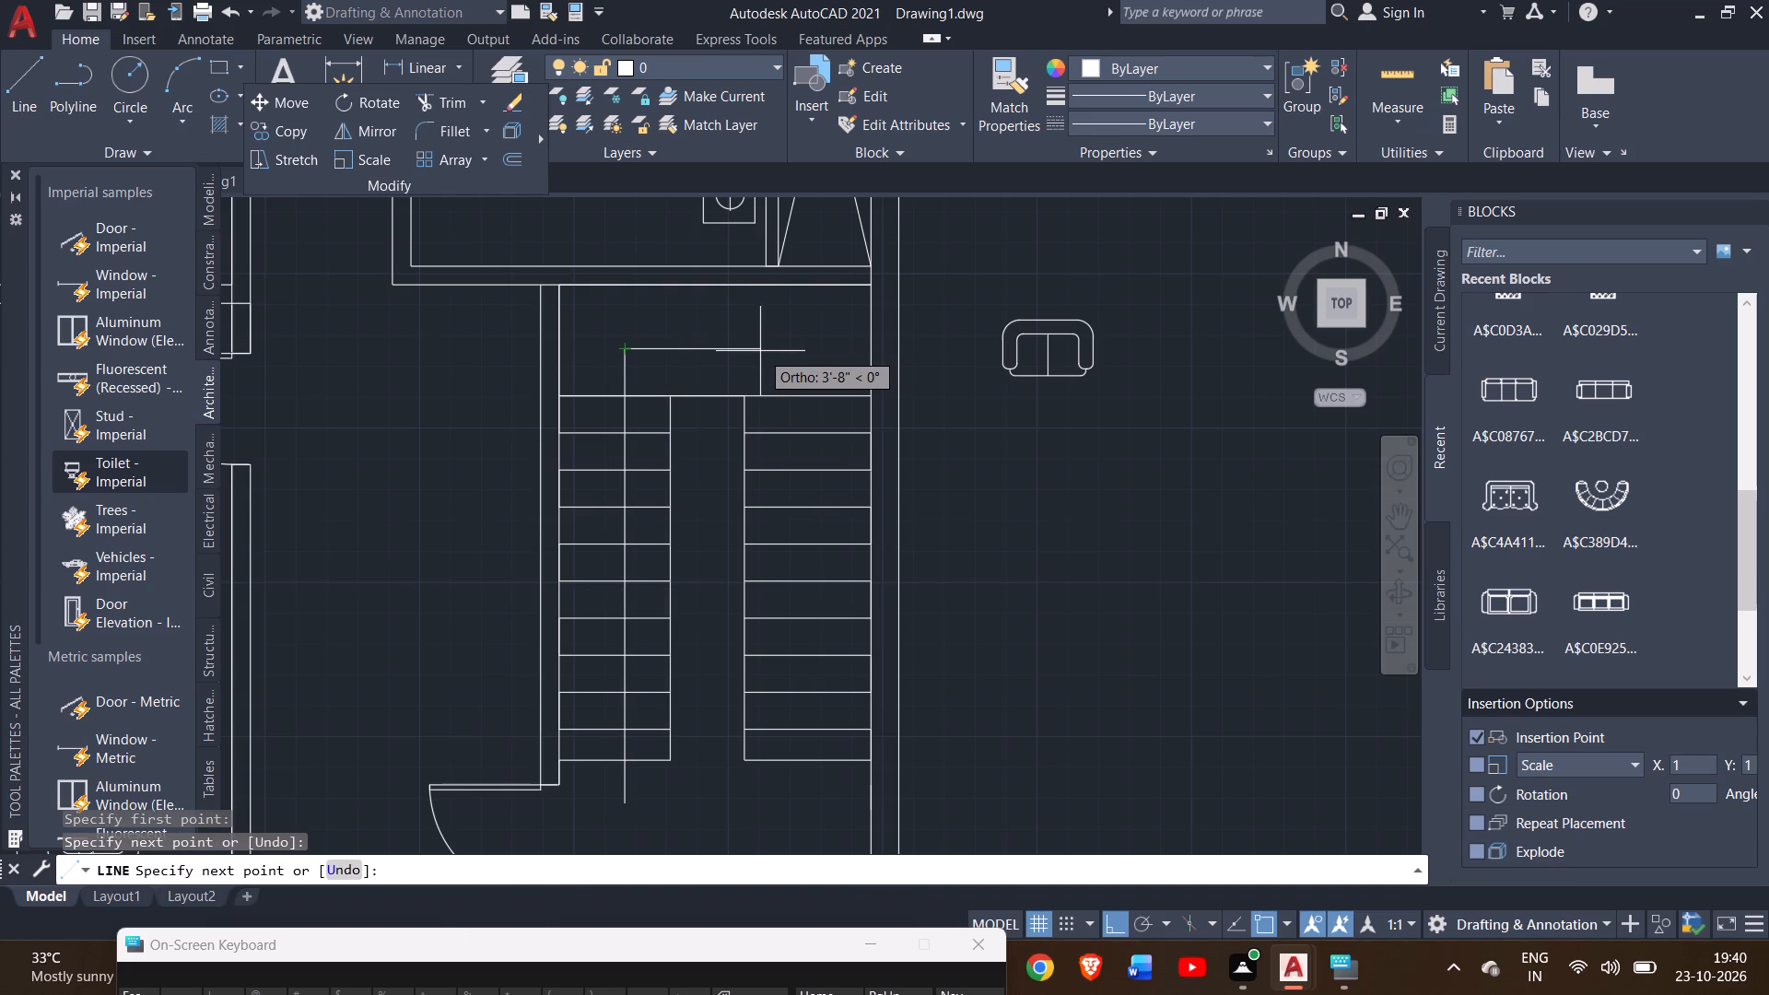
{"action": "left_click", "coordinate": [729, 357]}
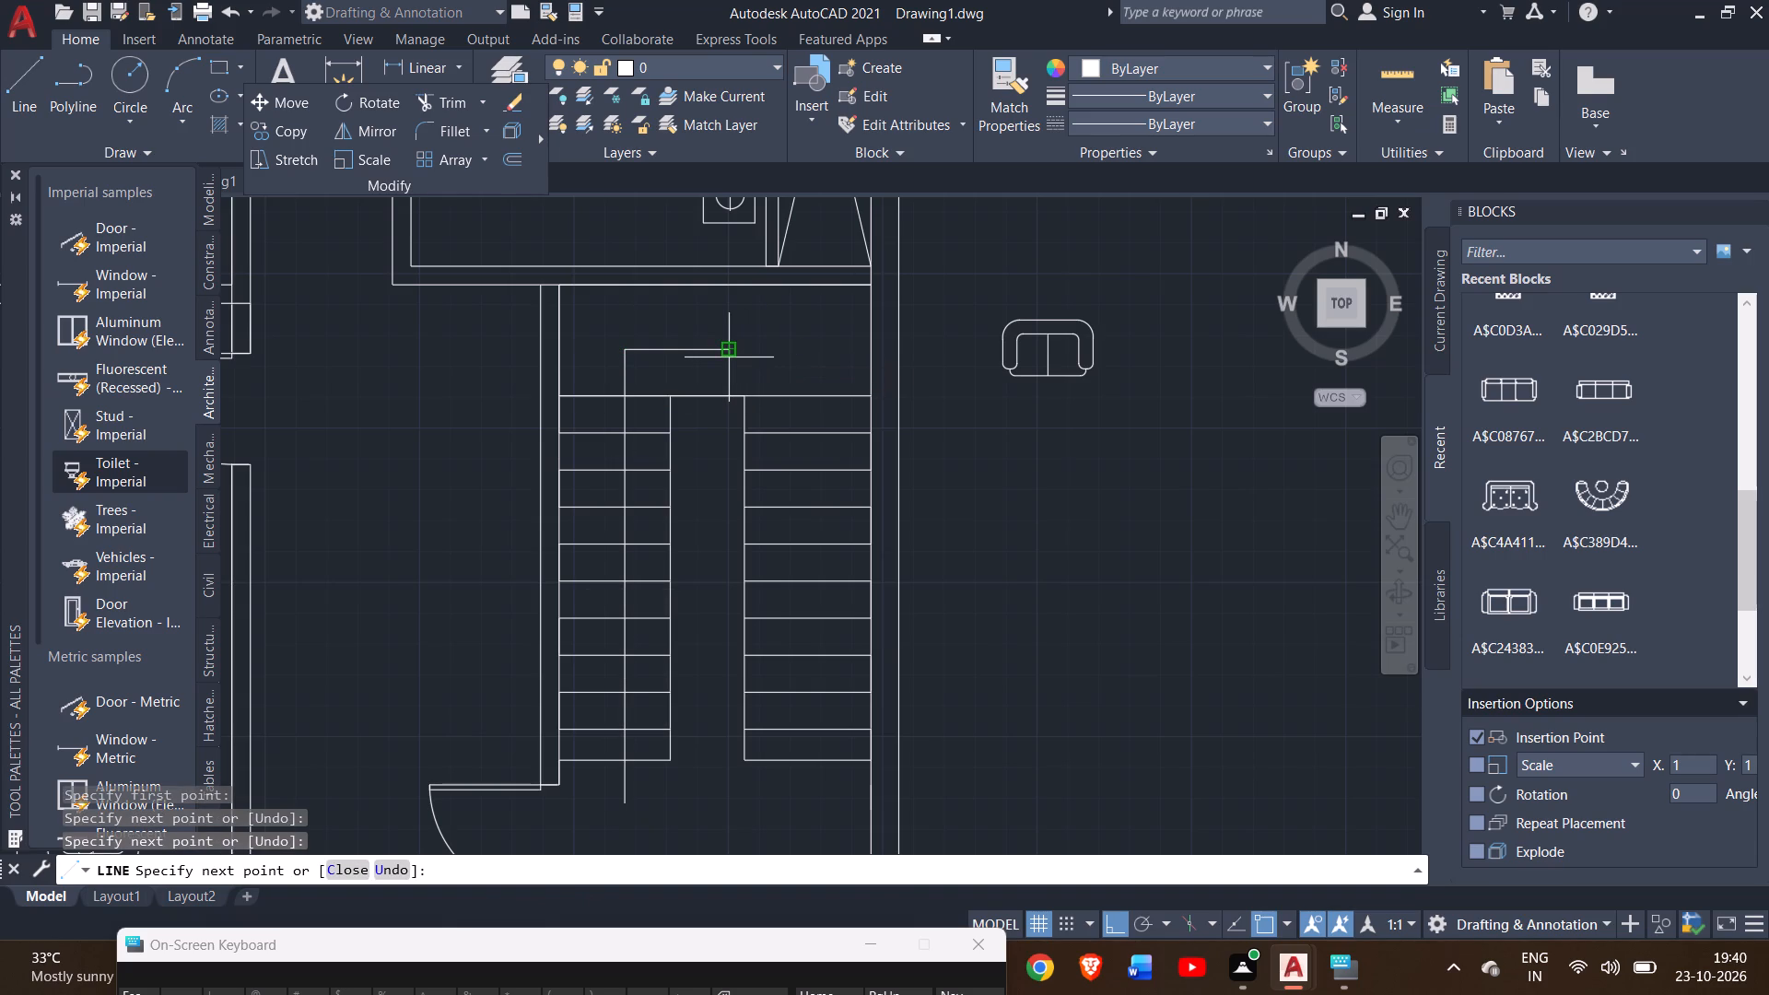
{"action": "right_click", "coordinate": [729, 357]}
{"action": "left_click", "coordinate": [756, 369]}
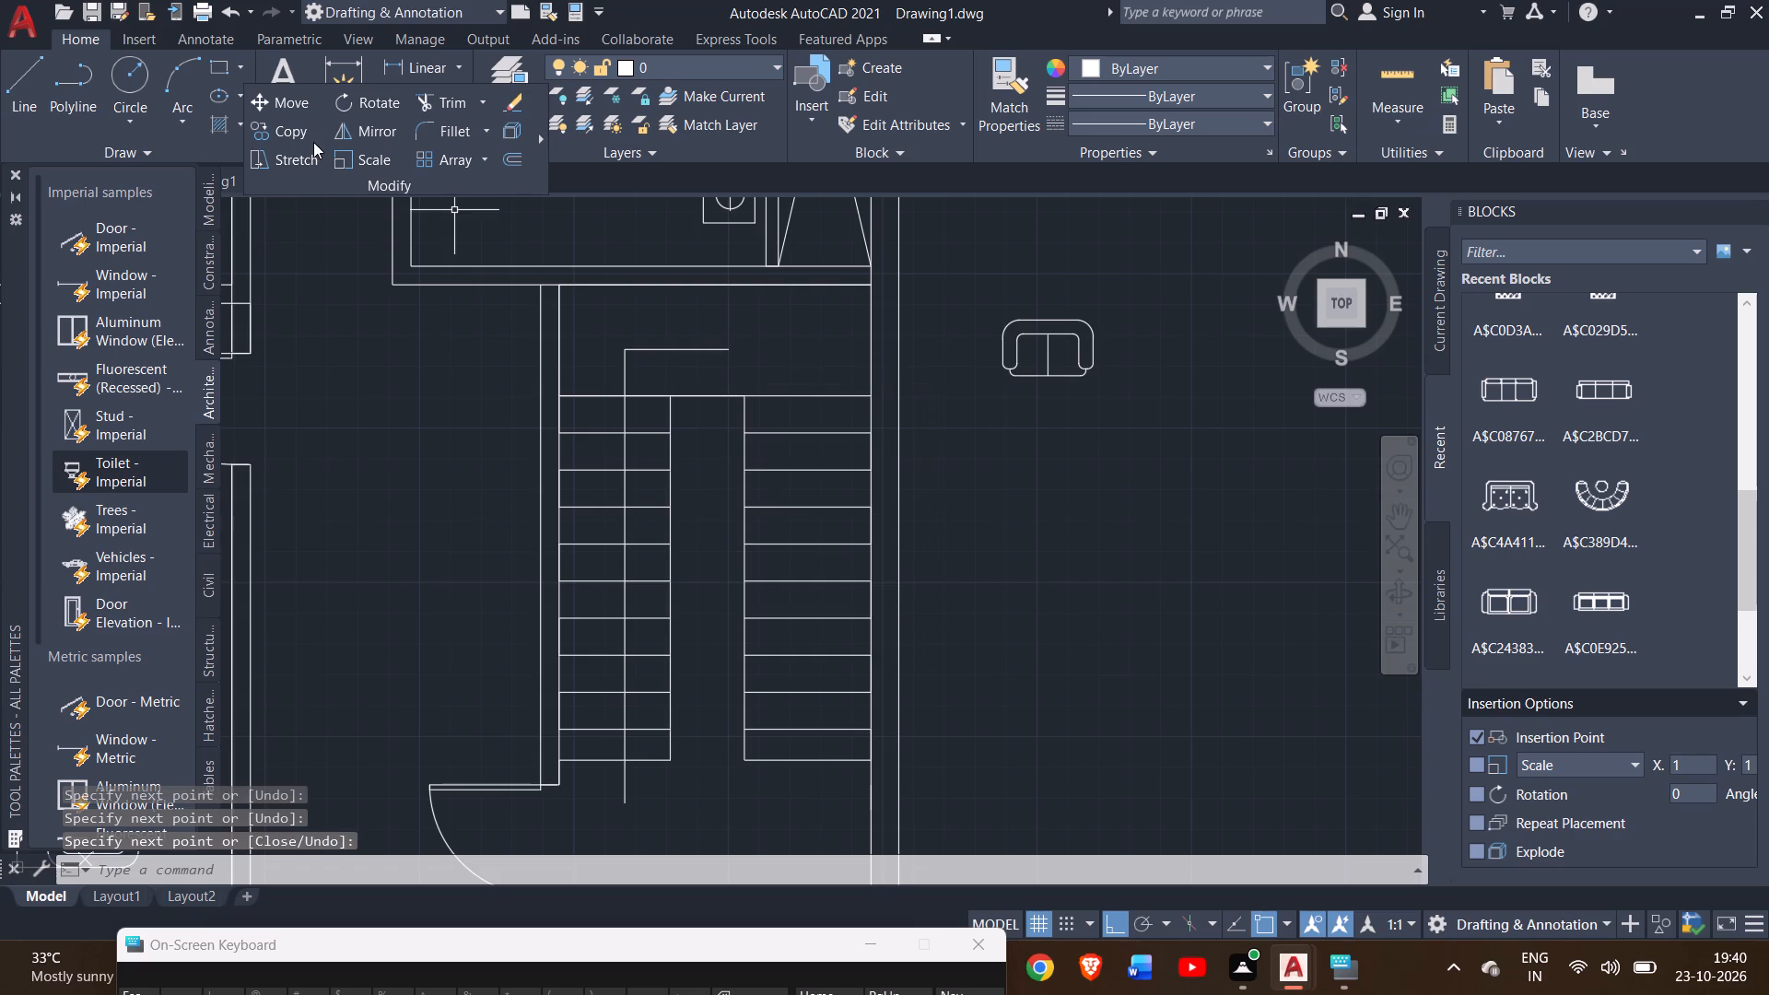
With ortho off, draw a short diagonal line northwest from the east end of the stair direction line on the landing.
{"action": "left_click", "coordinate": [21, 81]}
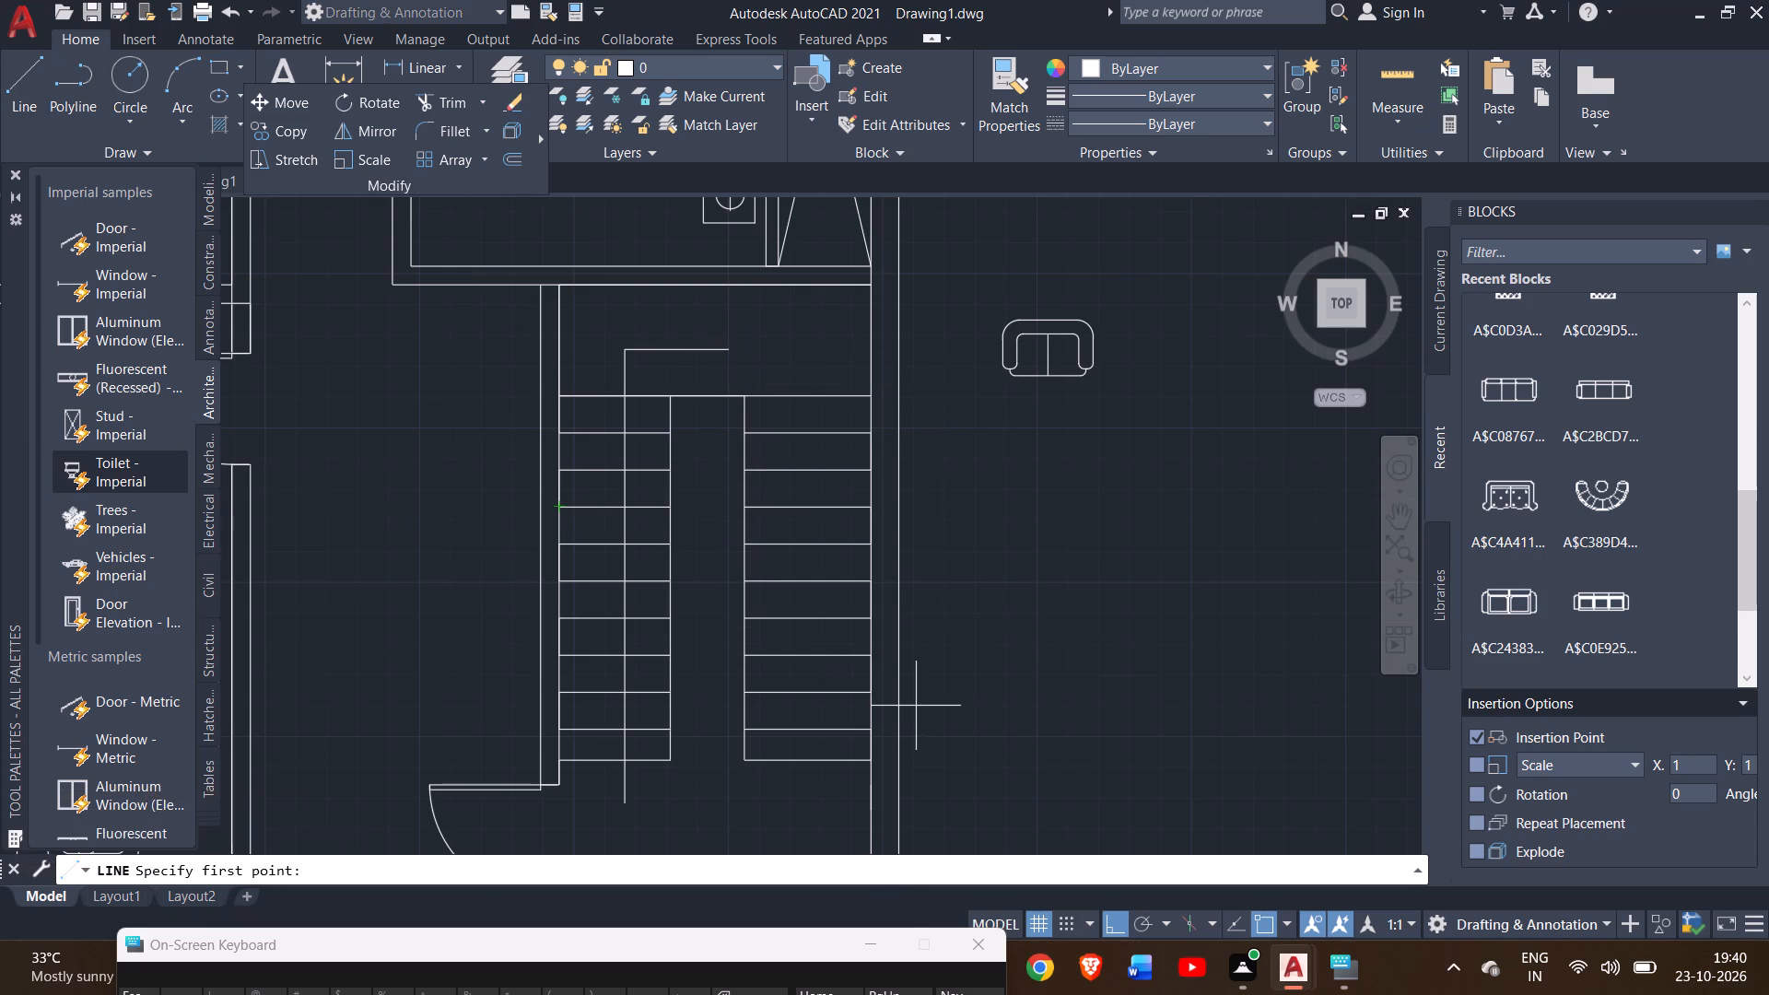
{"action": "left_click", "coordinate": [1113, 919]}
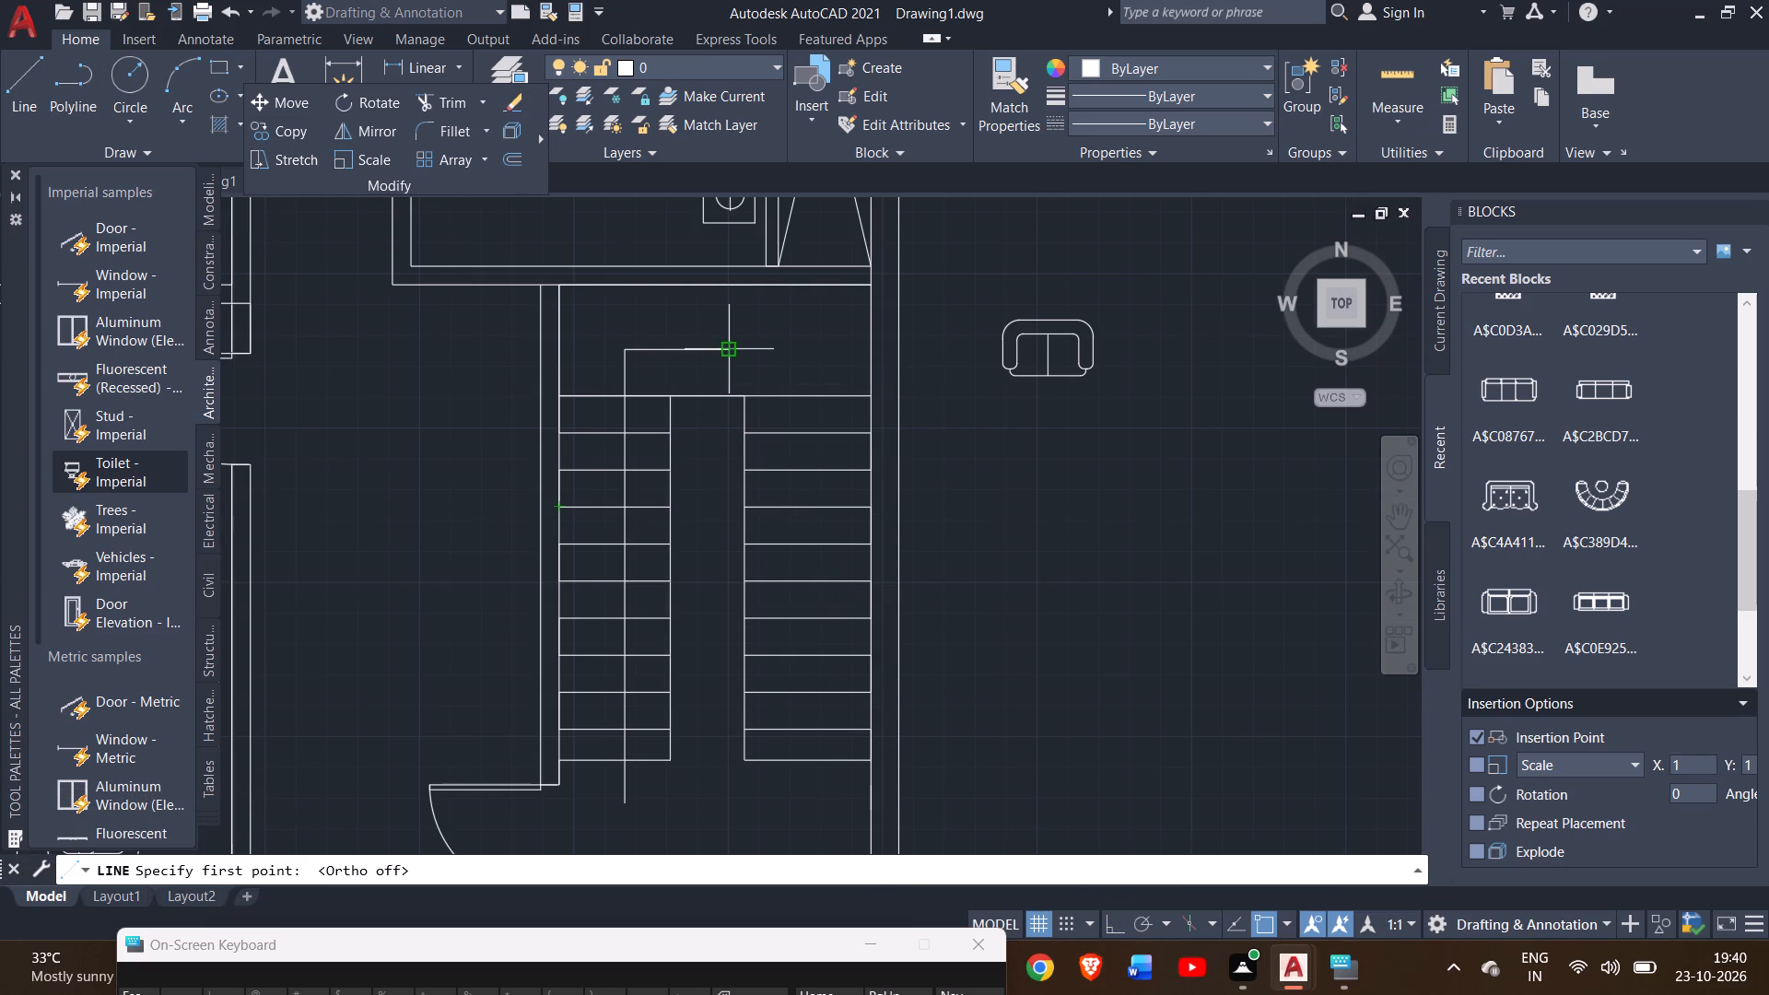
{"action": "left_click_drag", "start_coordinate": [724, 346], "coordinate": [705, 324]}
{"action": "left_click", "coordinate": [705, 324]}
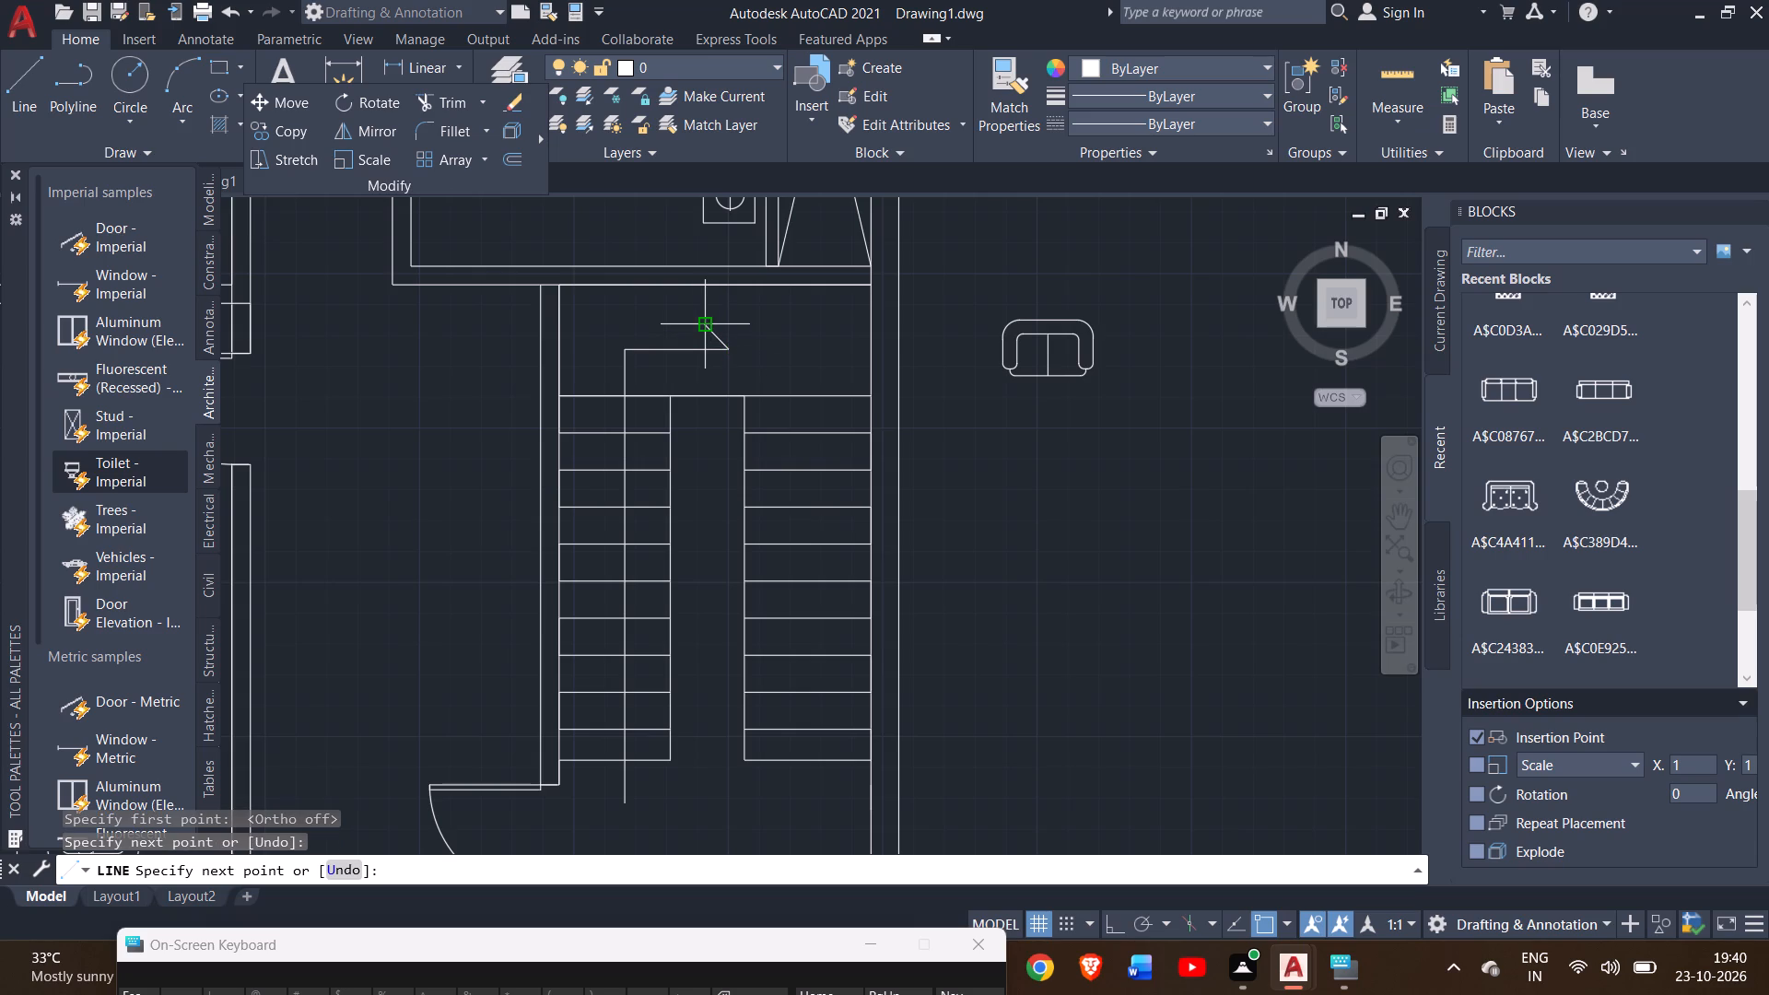
{"action": "right_click", "coordinate": [705, 324]}
{"action": "left_click", "coordinate": [732, 336]}
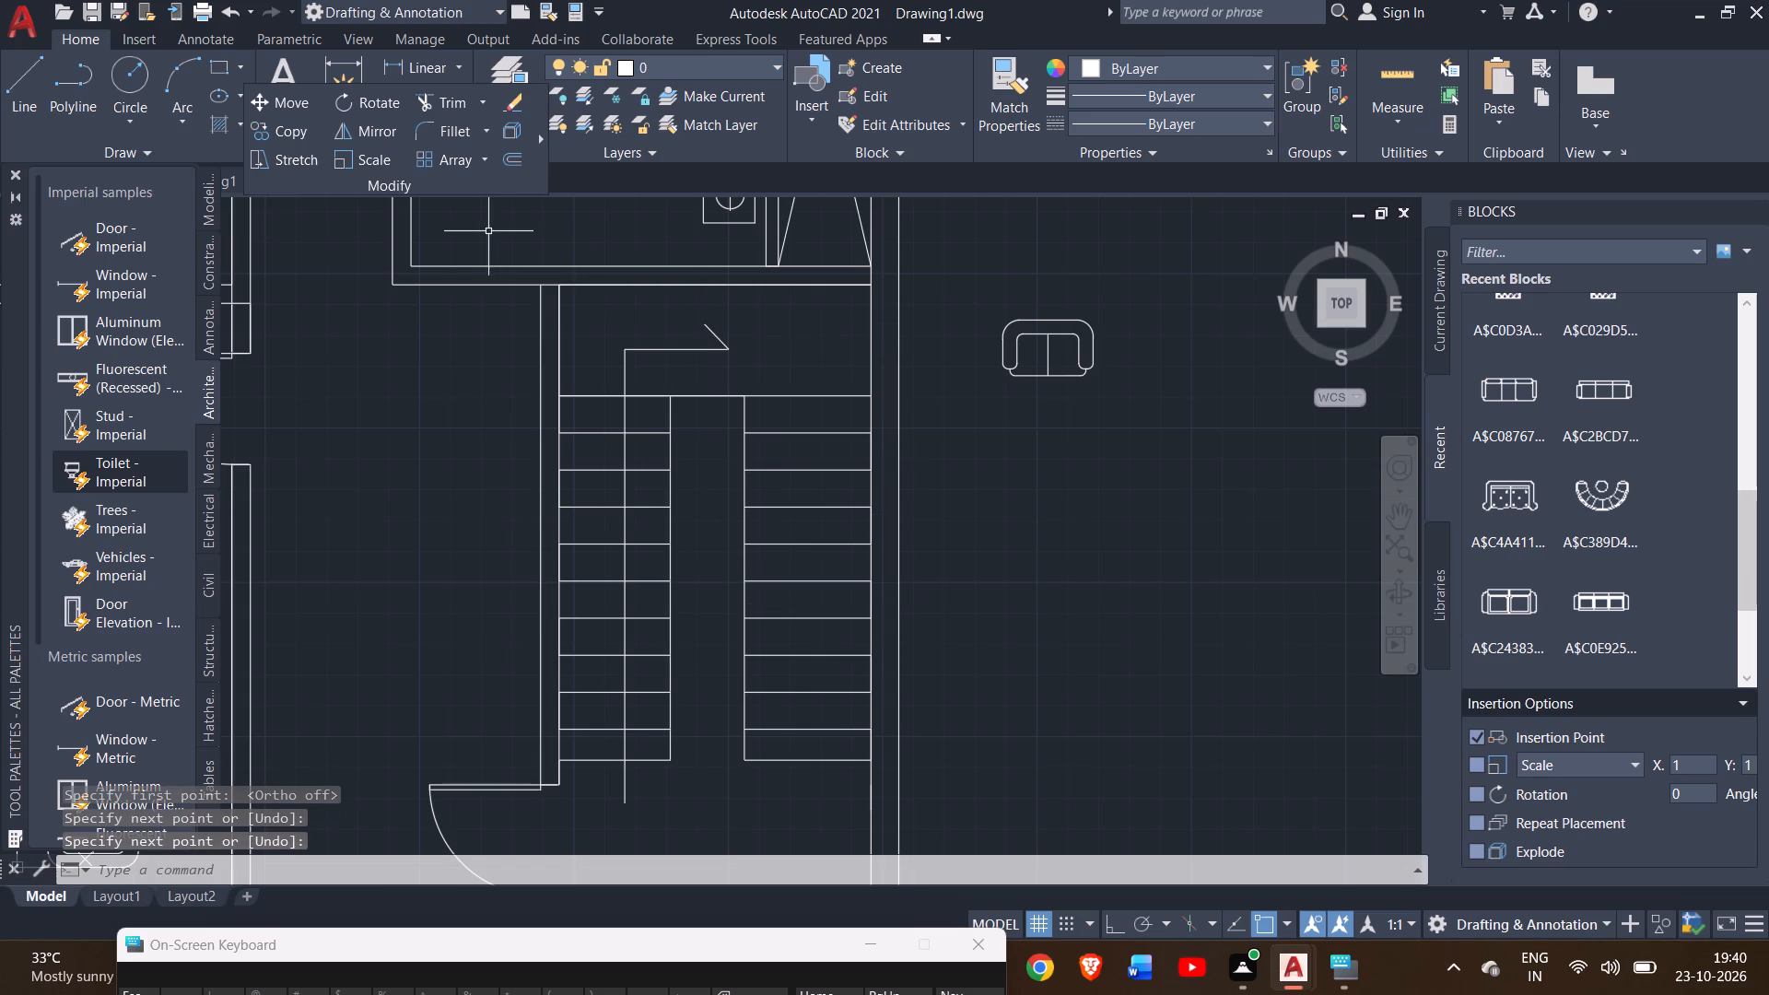
With ortho on, draw the arrowhead's base straight south from the diagonal's upper end, across the direction line to about 5 1/2" below it.
{"action": "left_click_drag", "start_coordinate": [36, 71], "coordinate": [416, 258]}
{"action": "left_click", "coordinate": [41, 97]}
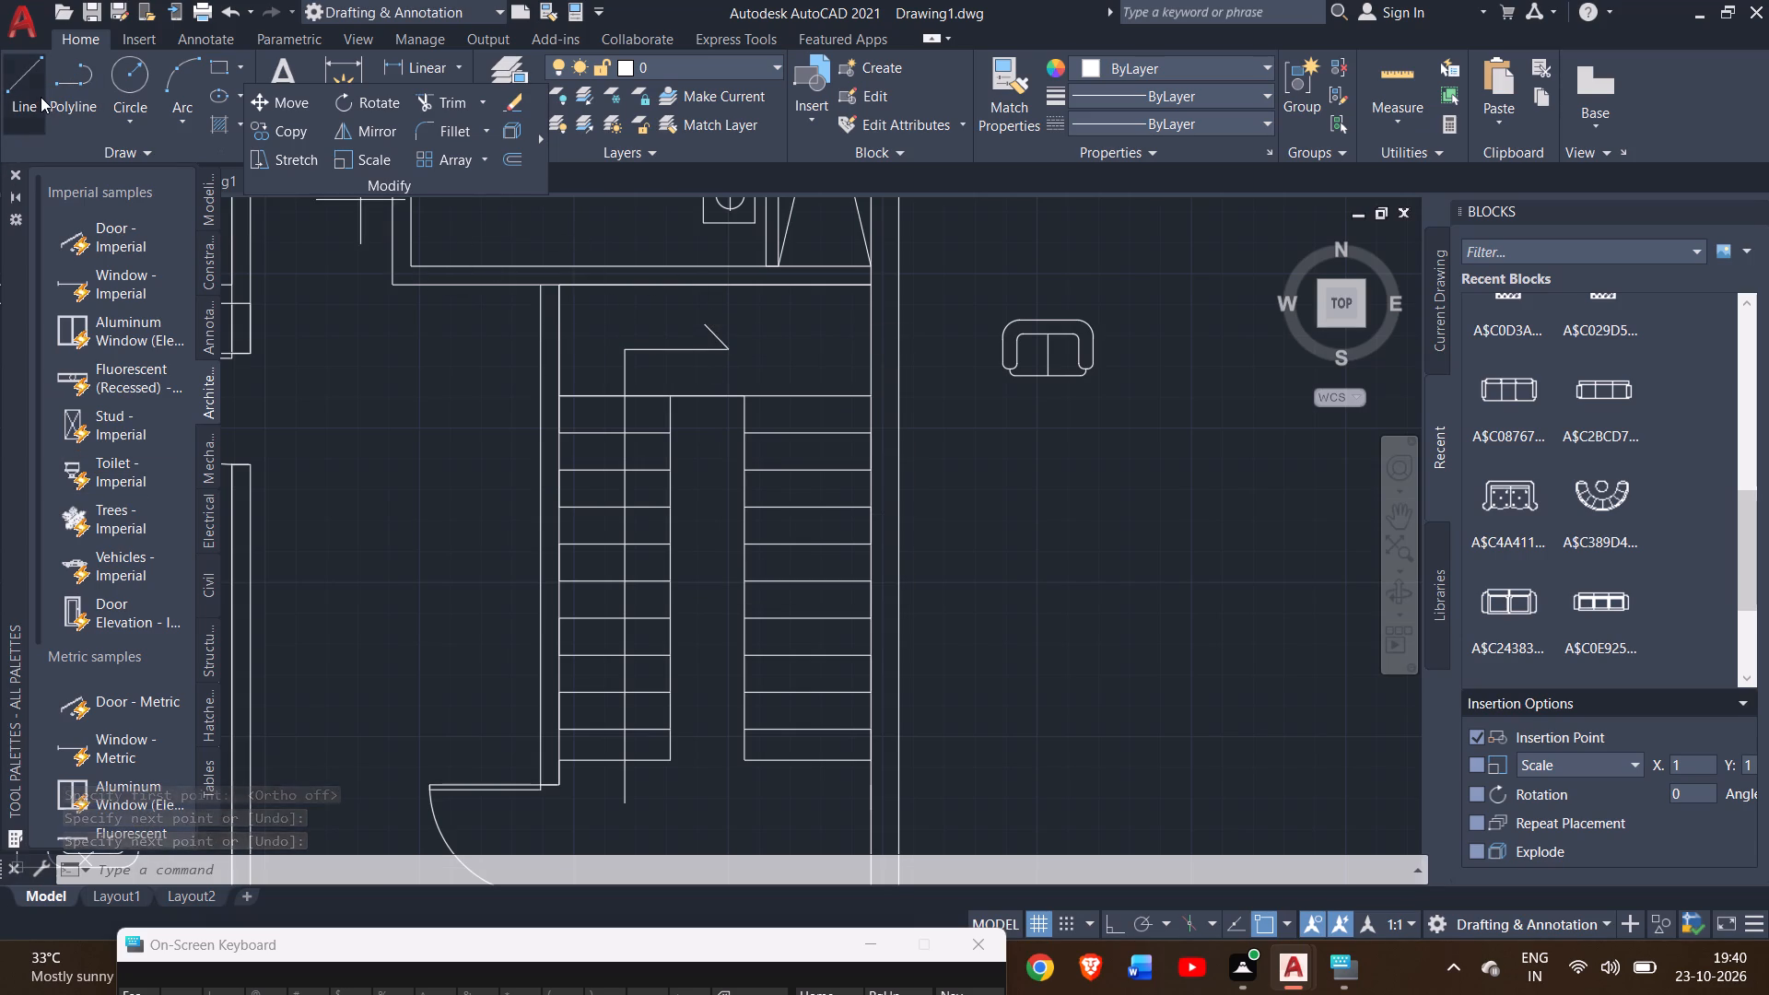
{"action": "left_click", "coordinate": [41, 97]}
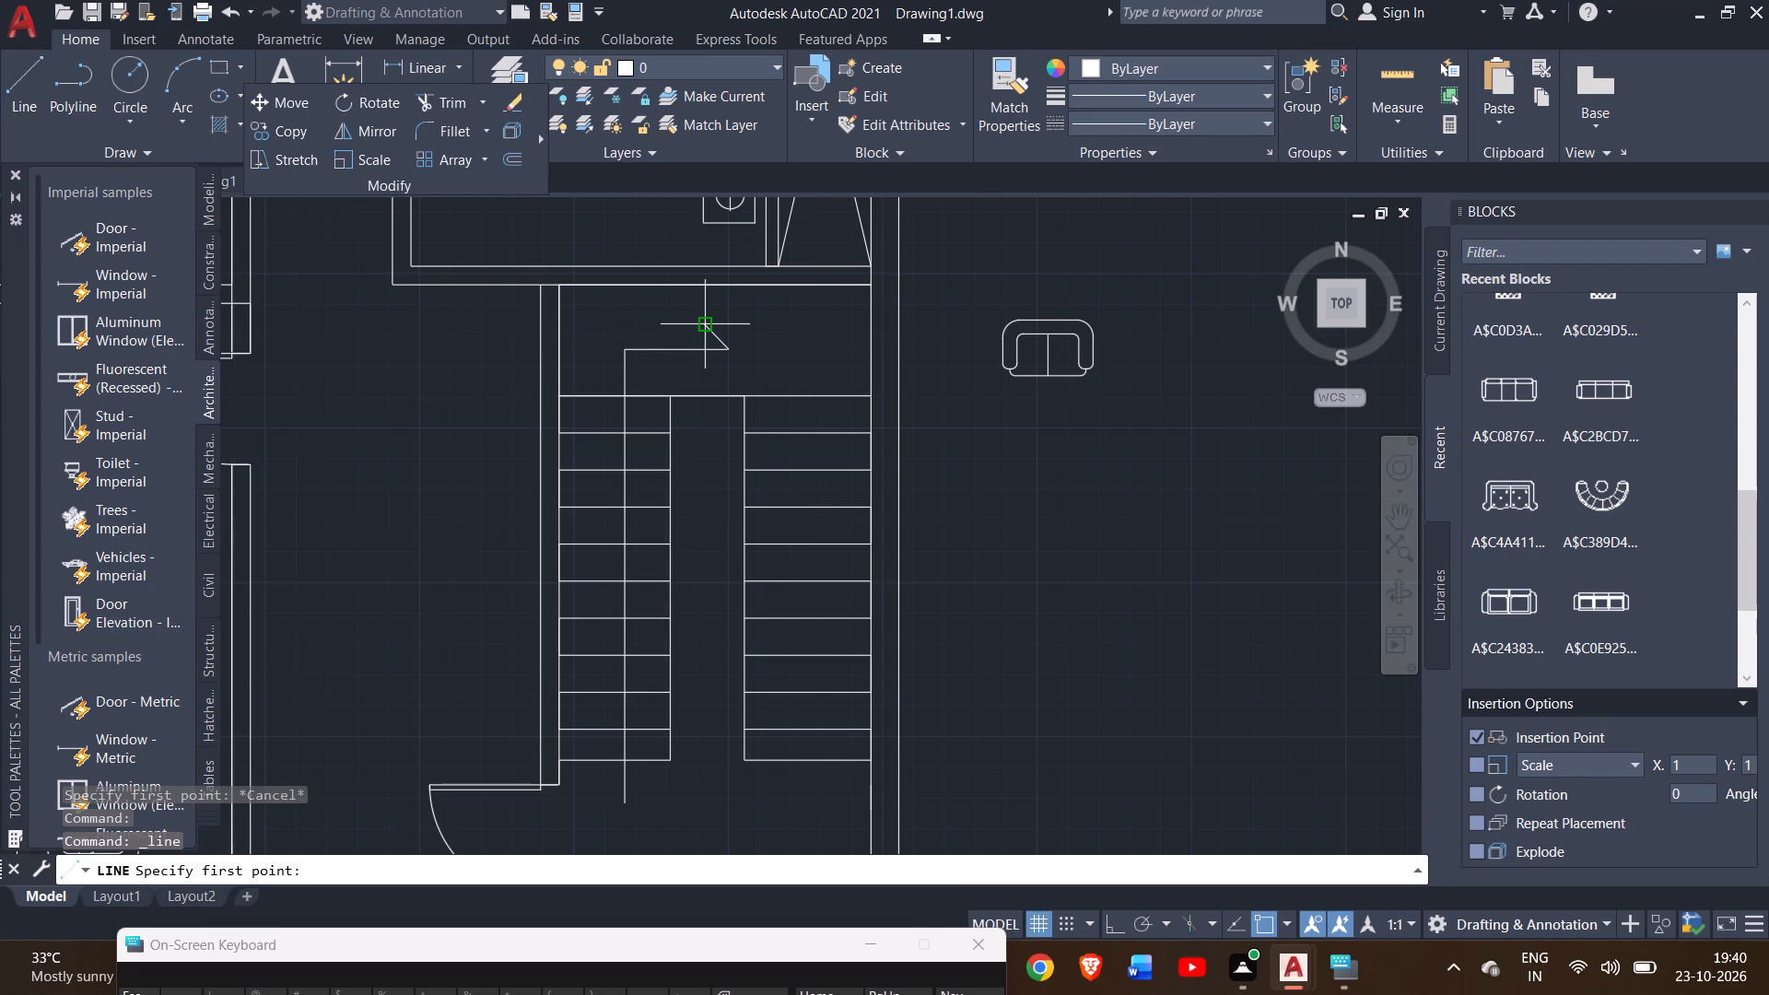
{"action": "left_click_drag", "start_coordinate": [707, 322], "coordinate": [709, 362]}
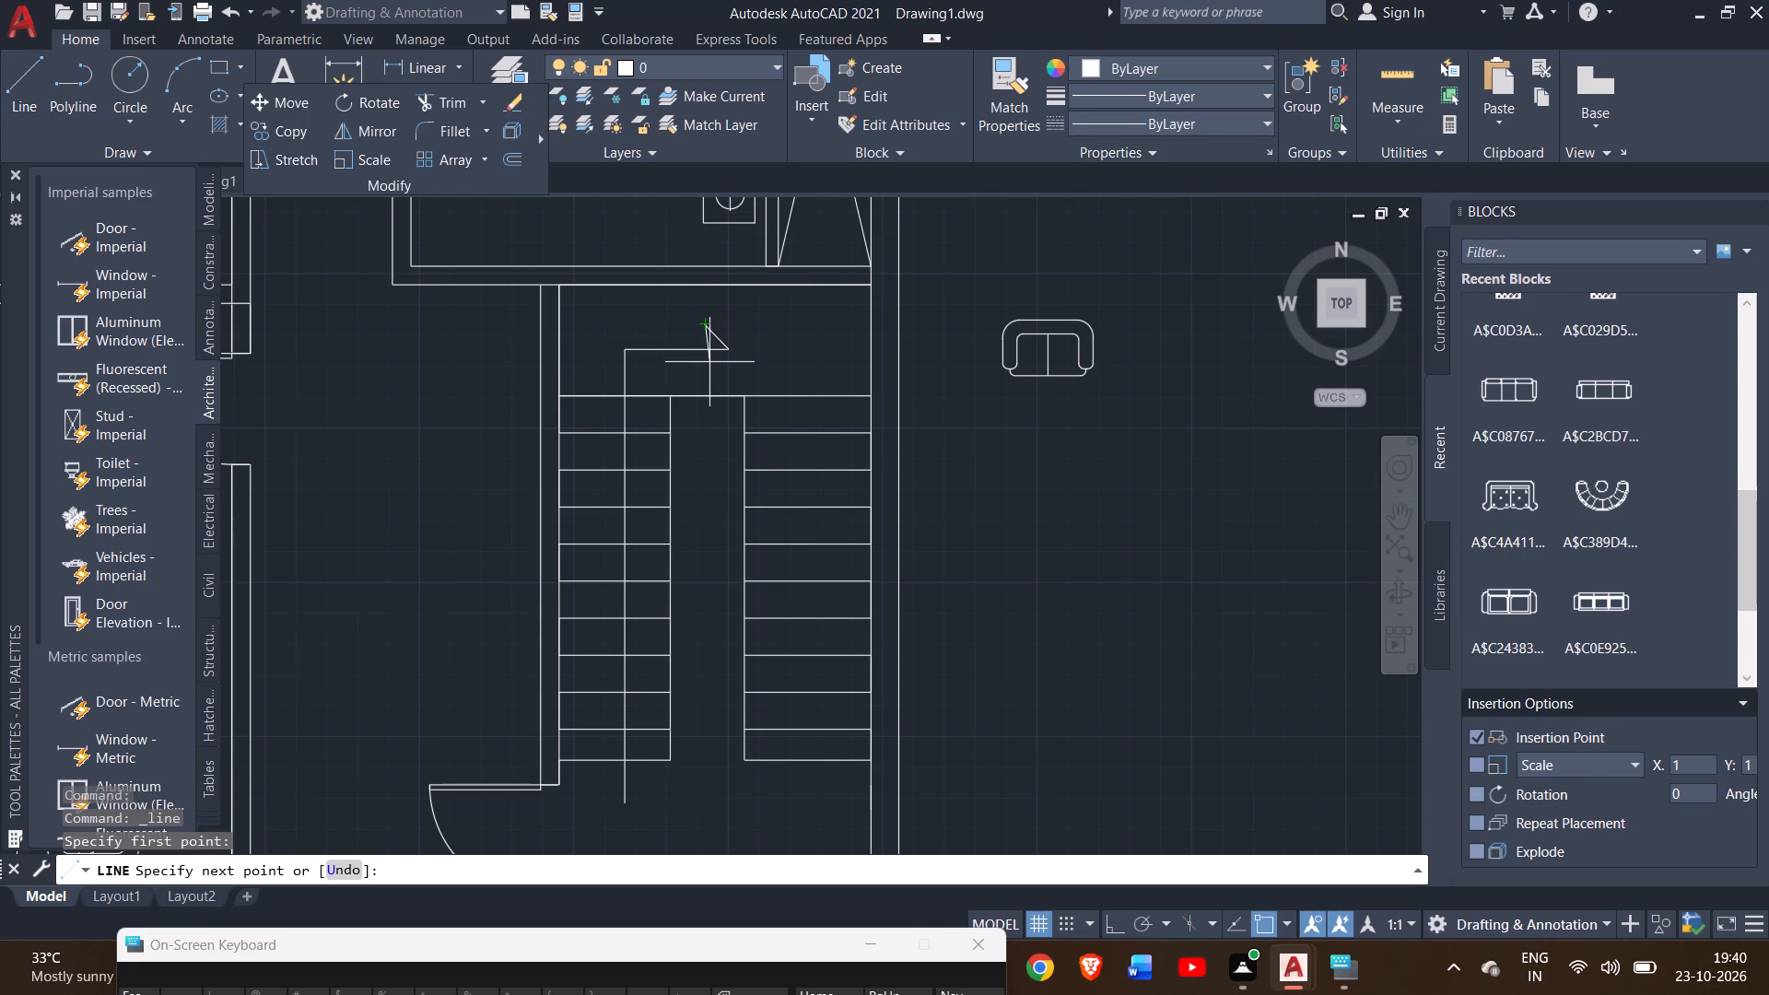
{"action": "left_click_drag", "start_coordinate": [709, 362], "coordinate": [705, 356]}
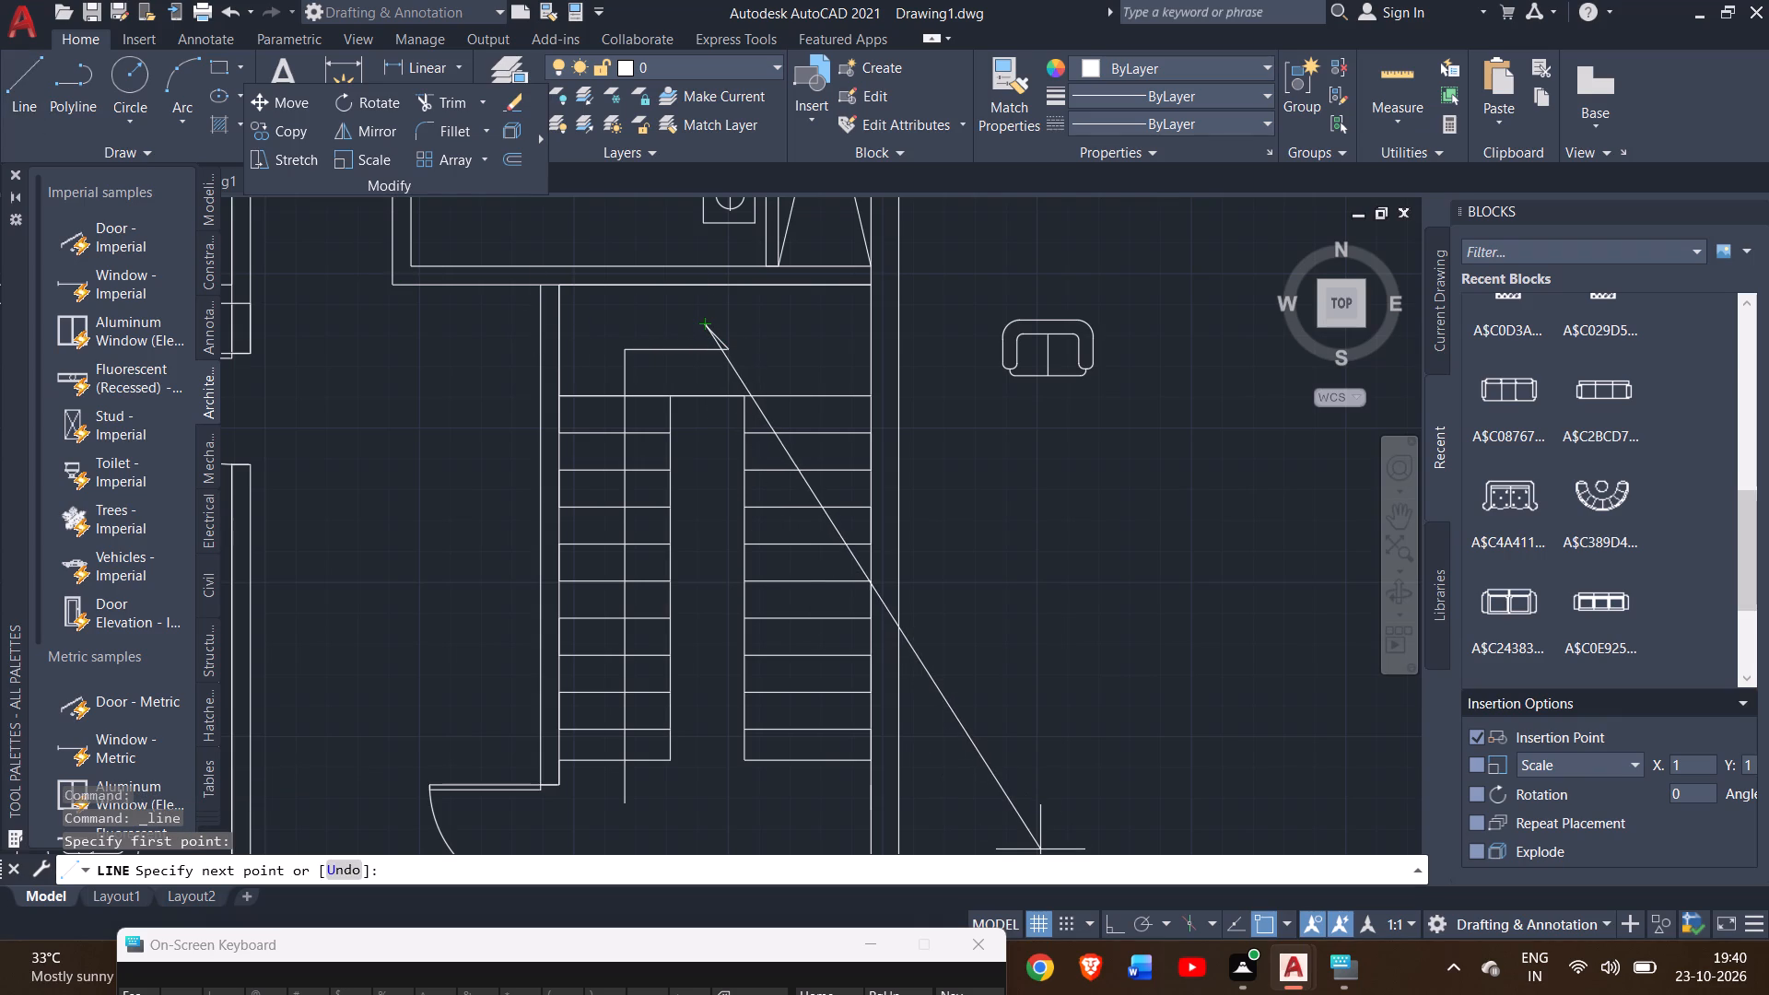
{"action": "left_click", "coordinate": [1111, 925]}
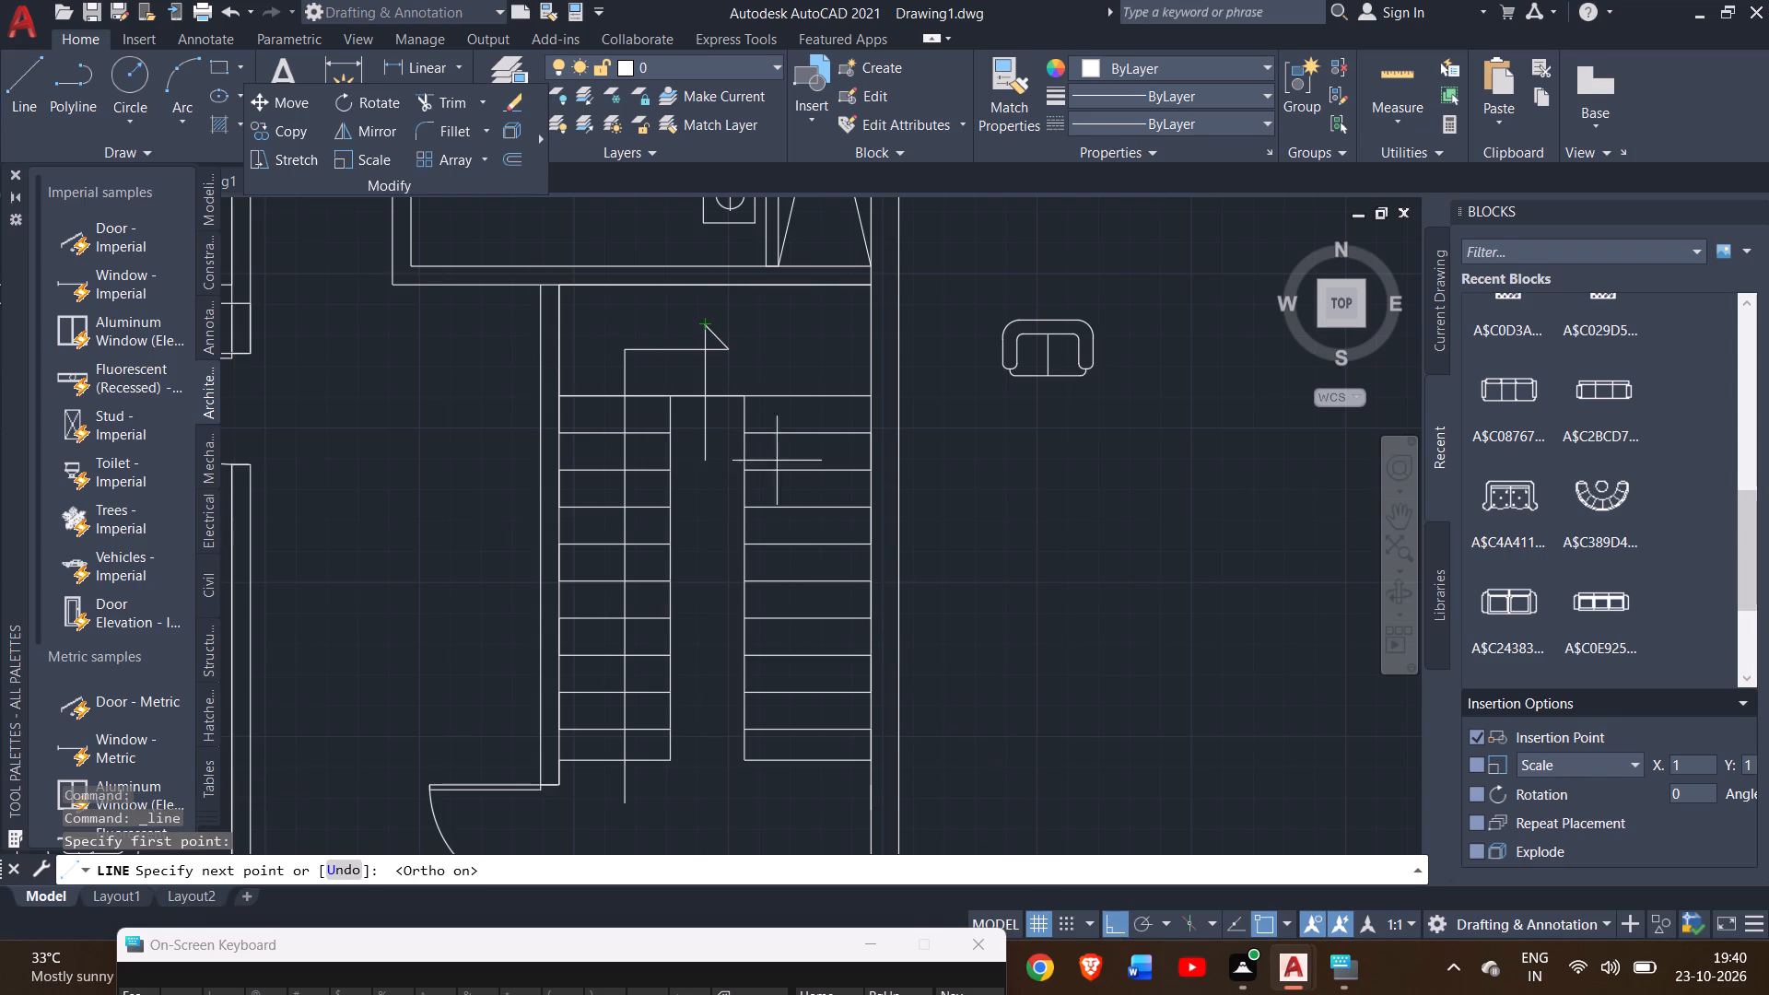
{"action": "left_click", "coordinate": [705, 351]}
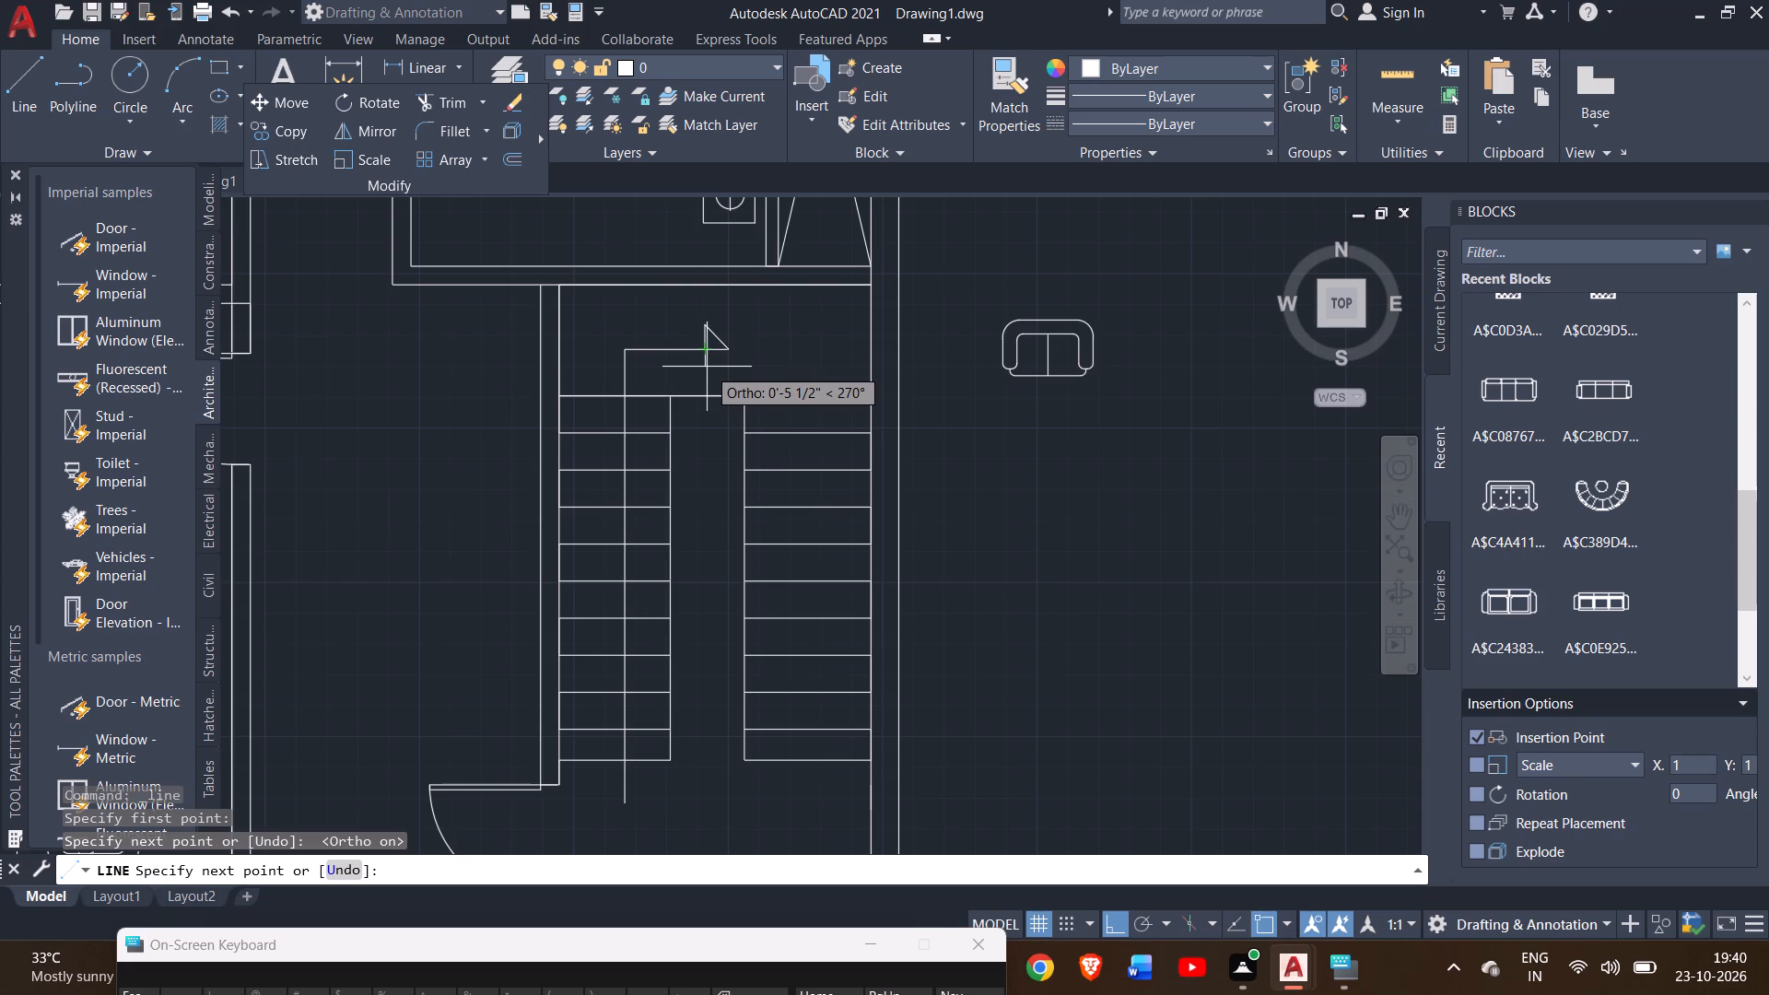
{"action": "scroll", "coordinate": [707, 367], "scroll_direction": "up", "scroll_amount": 1, "text": "ctrl"}
{"action": "left_click", "coordinate": [707, 367]}
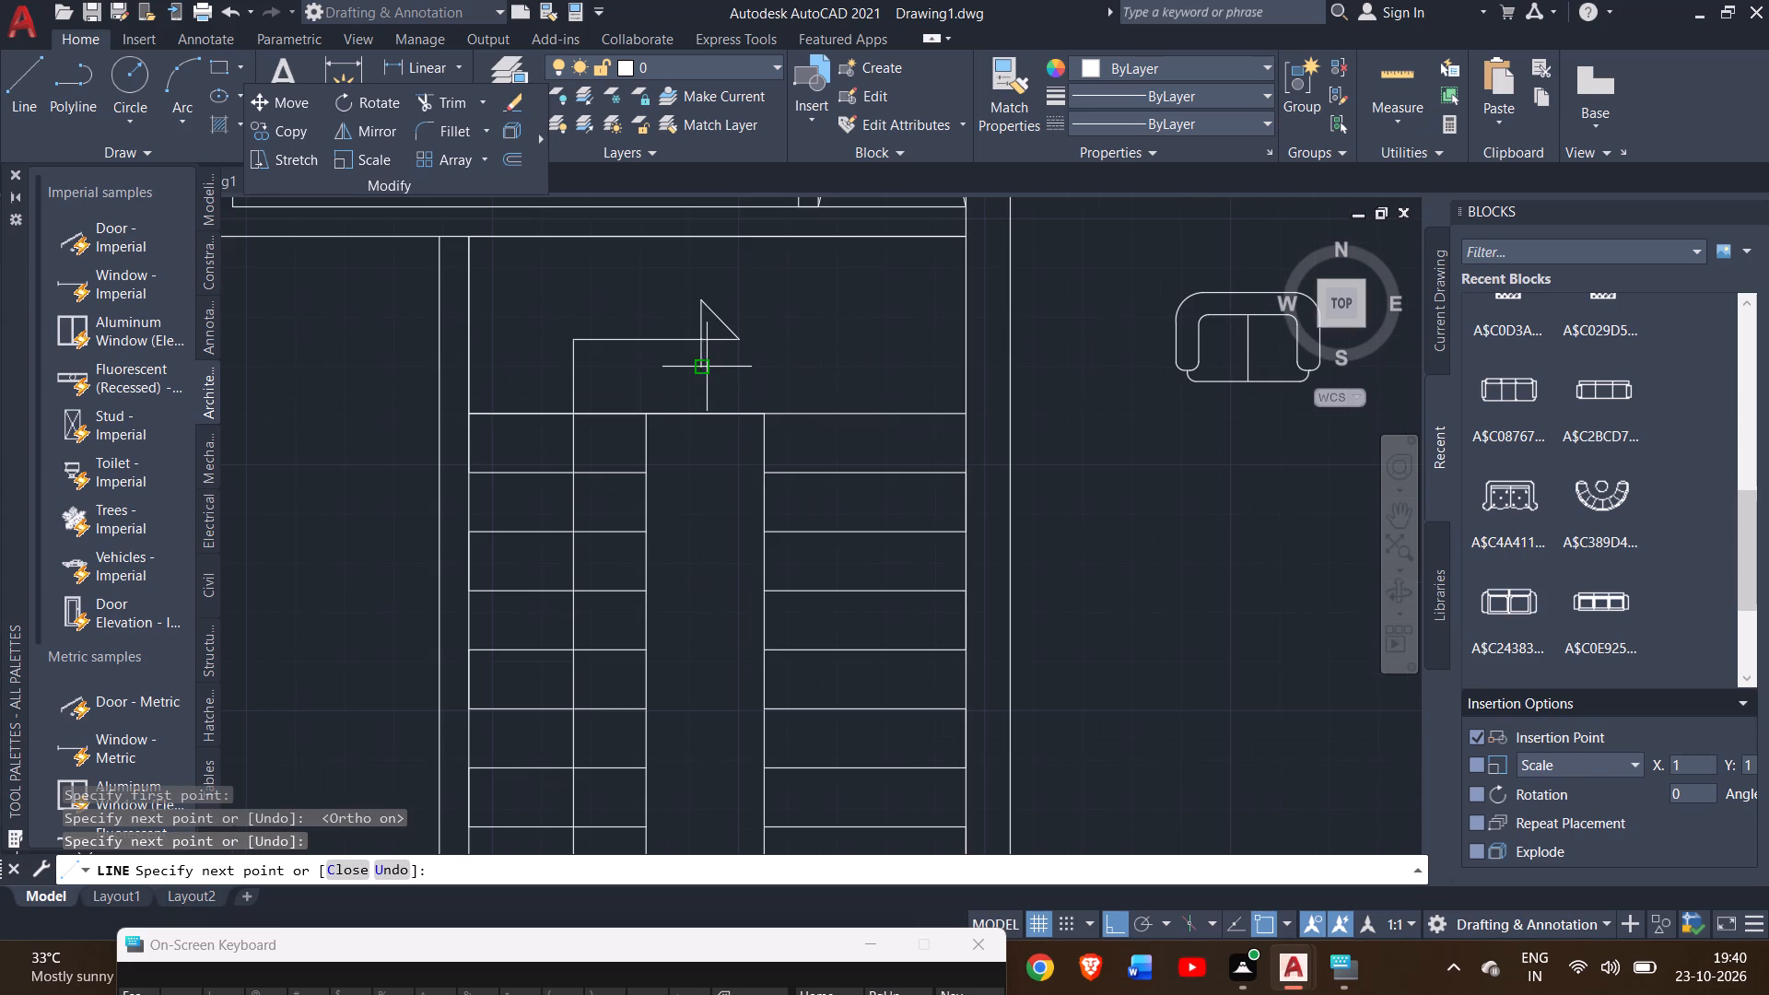
{"action": "right_click", "coordinate": [732, 361]}
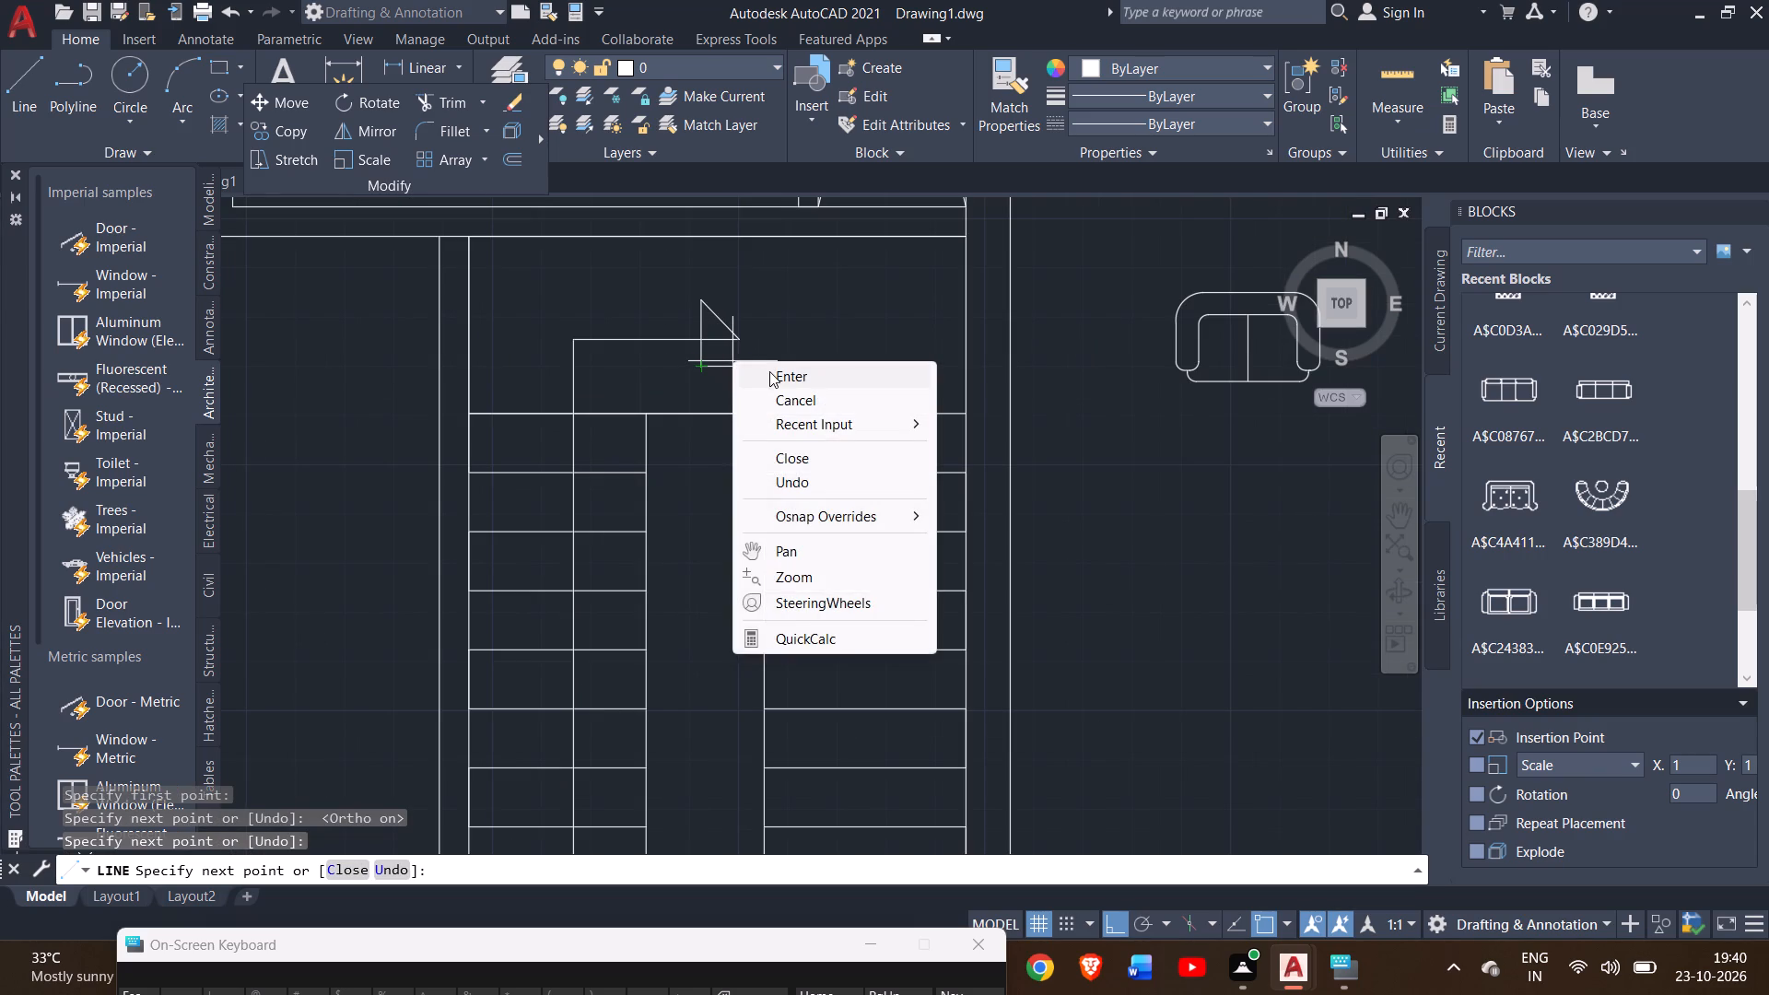
{"action": "left_click", "coordinate": [769, 371]}
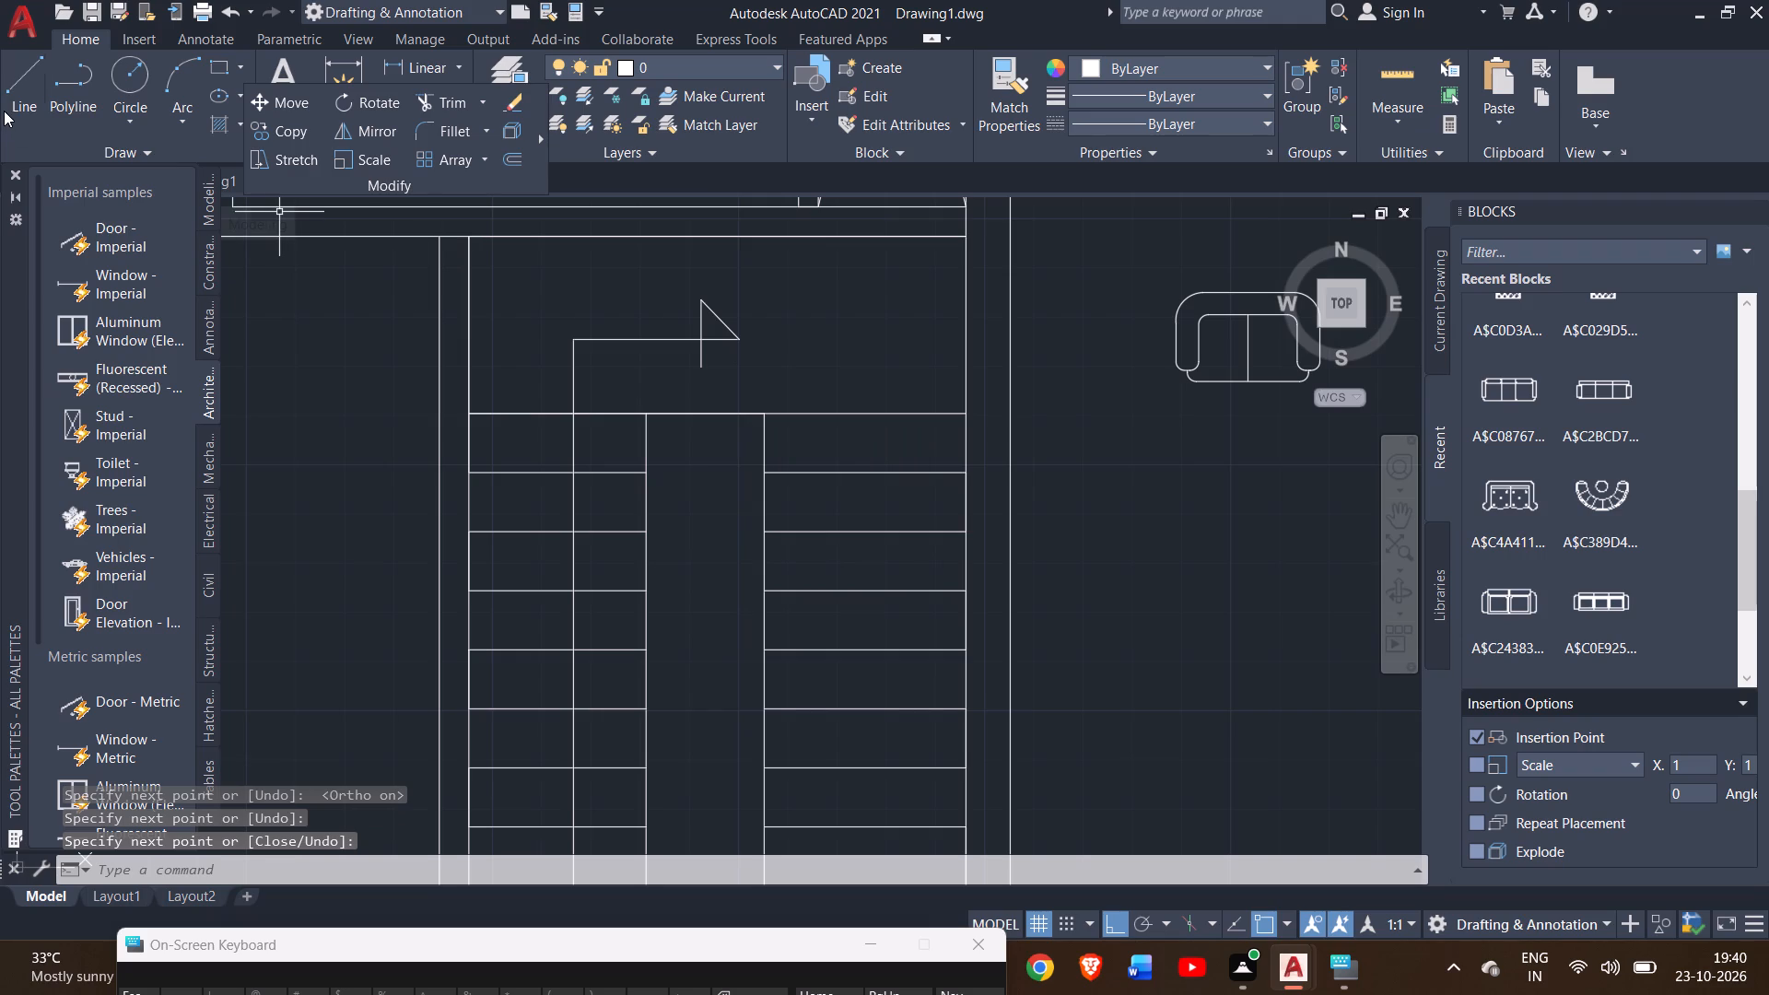
With ortho off, close the arrowhead with a diagonal line from the base's south end to the direction line's east tip.
{"action": "left_click", "coordinate": [4, 111]}
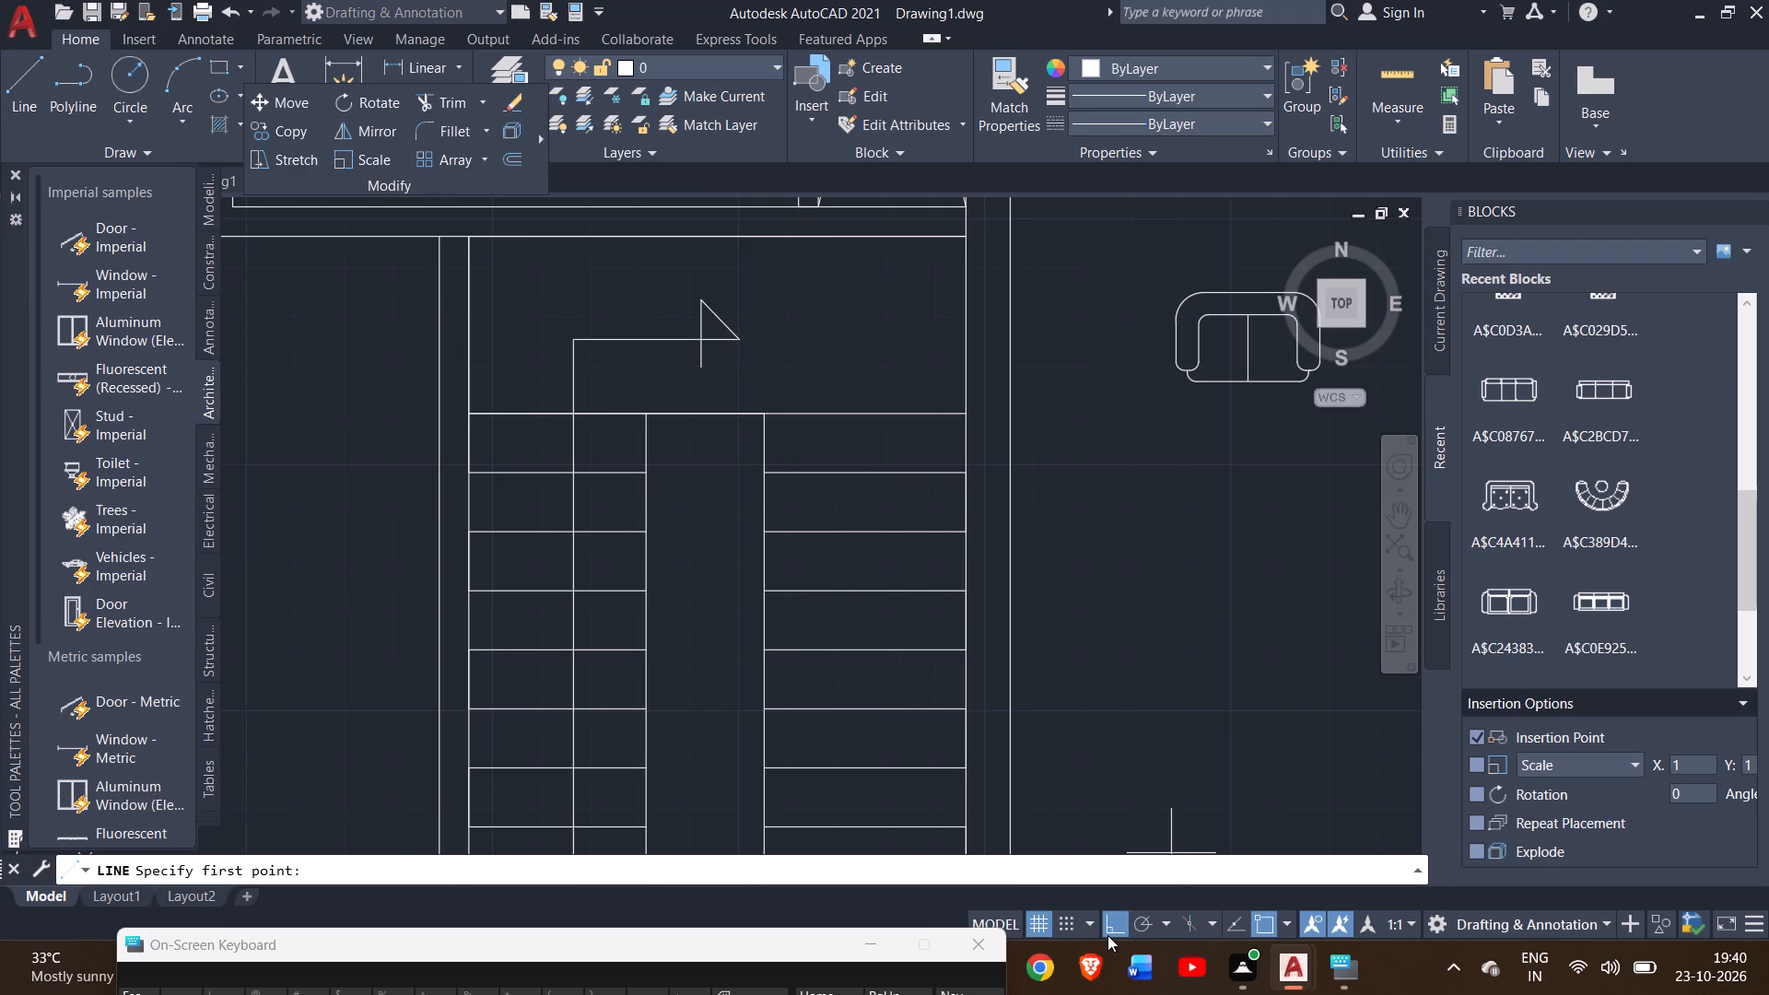
{"action": "left_click", "coordinate": [1119, 920]}
{"action": "left_click_drag", "start_coordinate": [705, 369], "coordinate": [734, 345]}
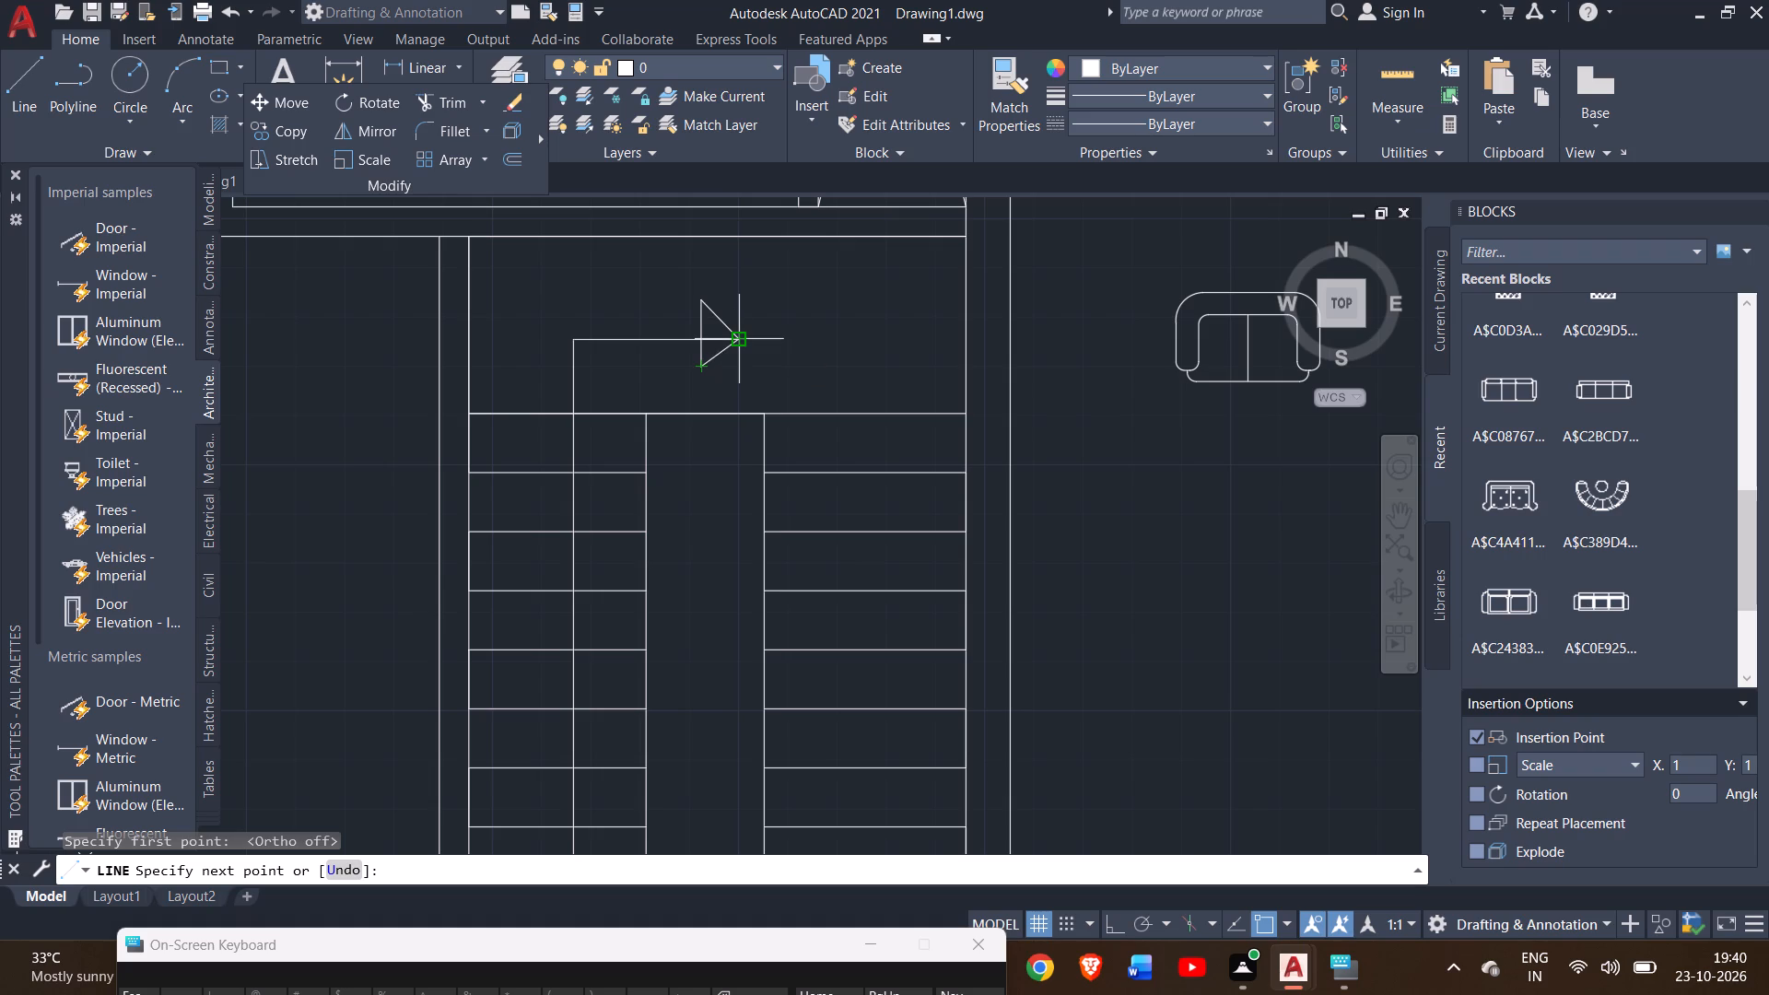
{"action": "left_click_drag", "start_coordinate": [734, 345], "coordinate": [736, 344]}
{"action": "left_click", "coordinate": [736, 344]}
{"action": "right_click", "coordinate": [763, 327]}
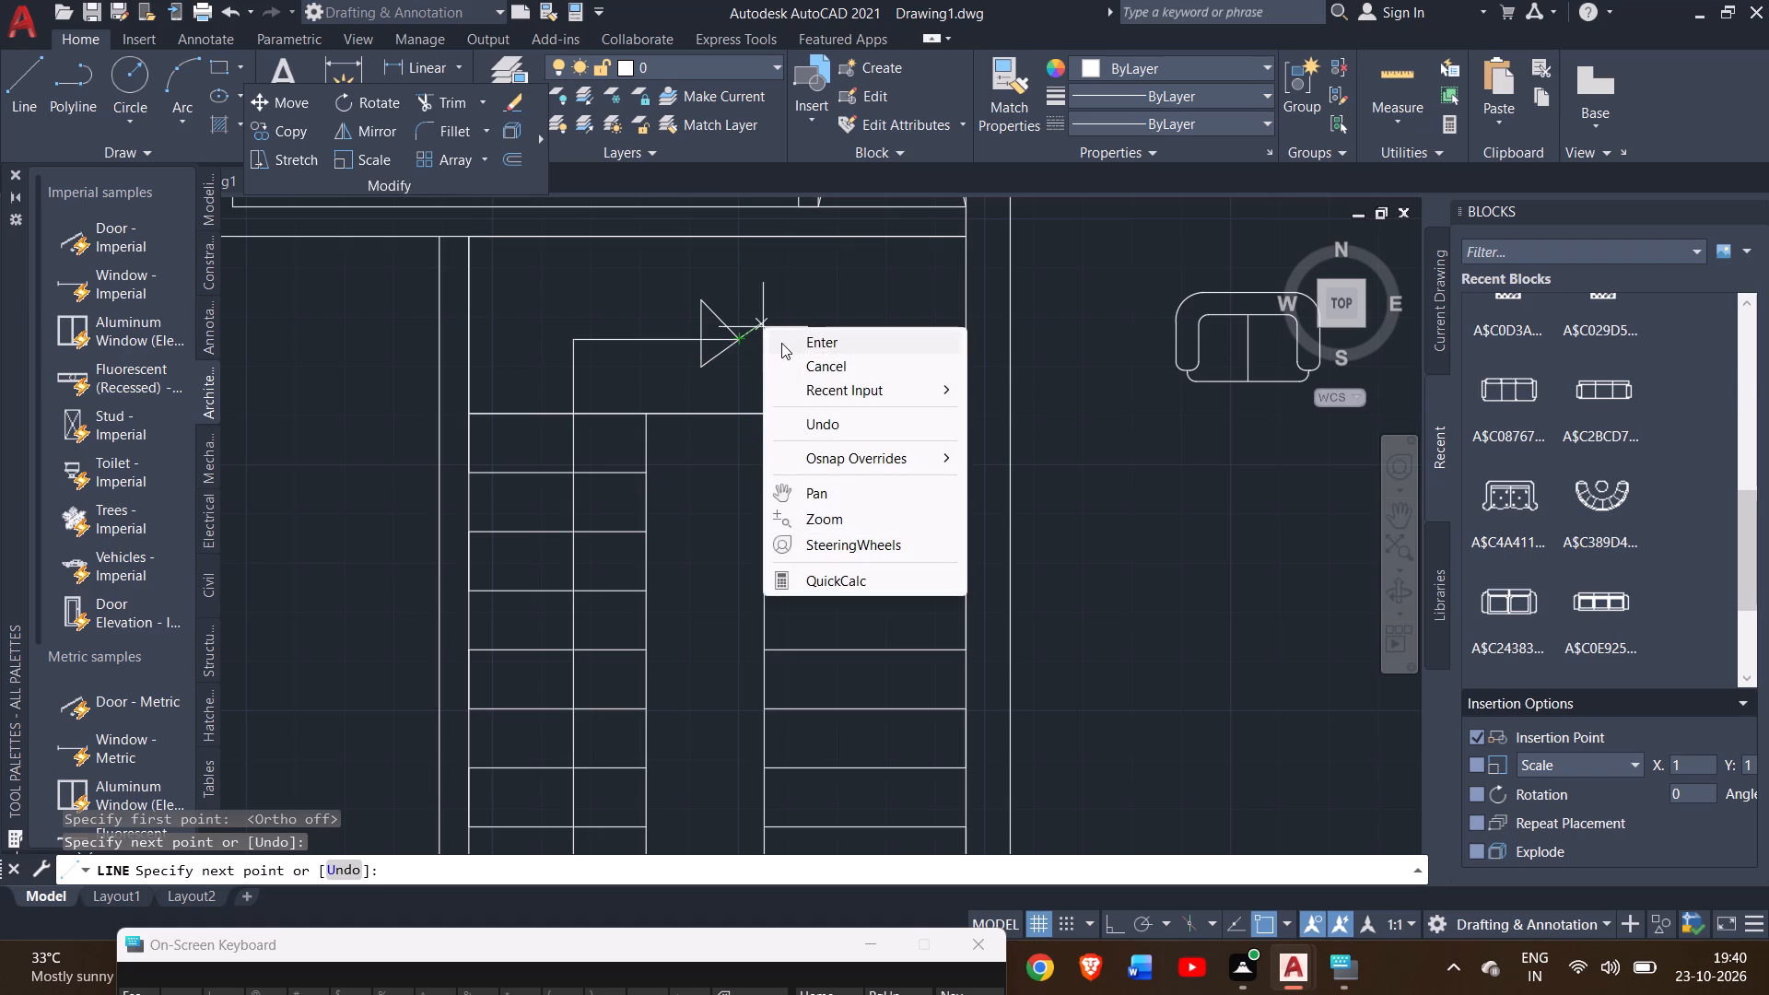
{"action": "left_click", "coordinate": [783, 343]}
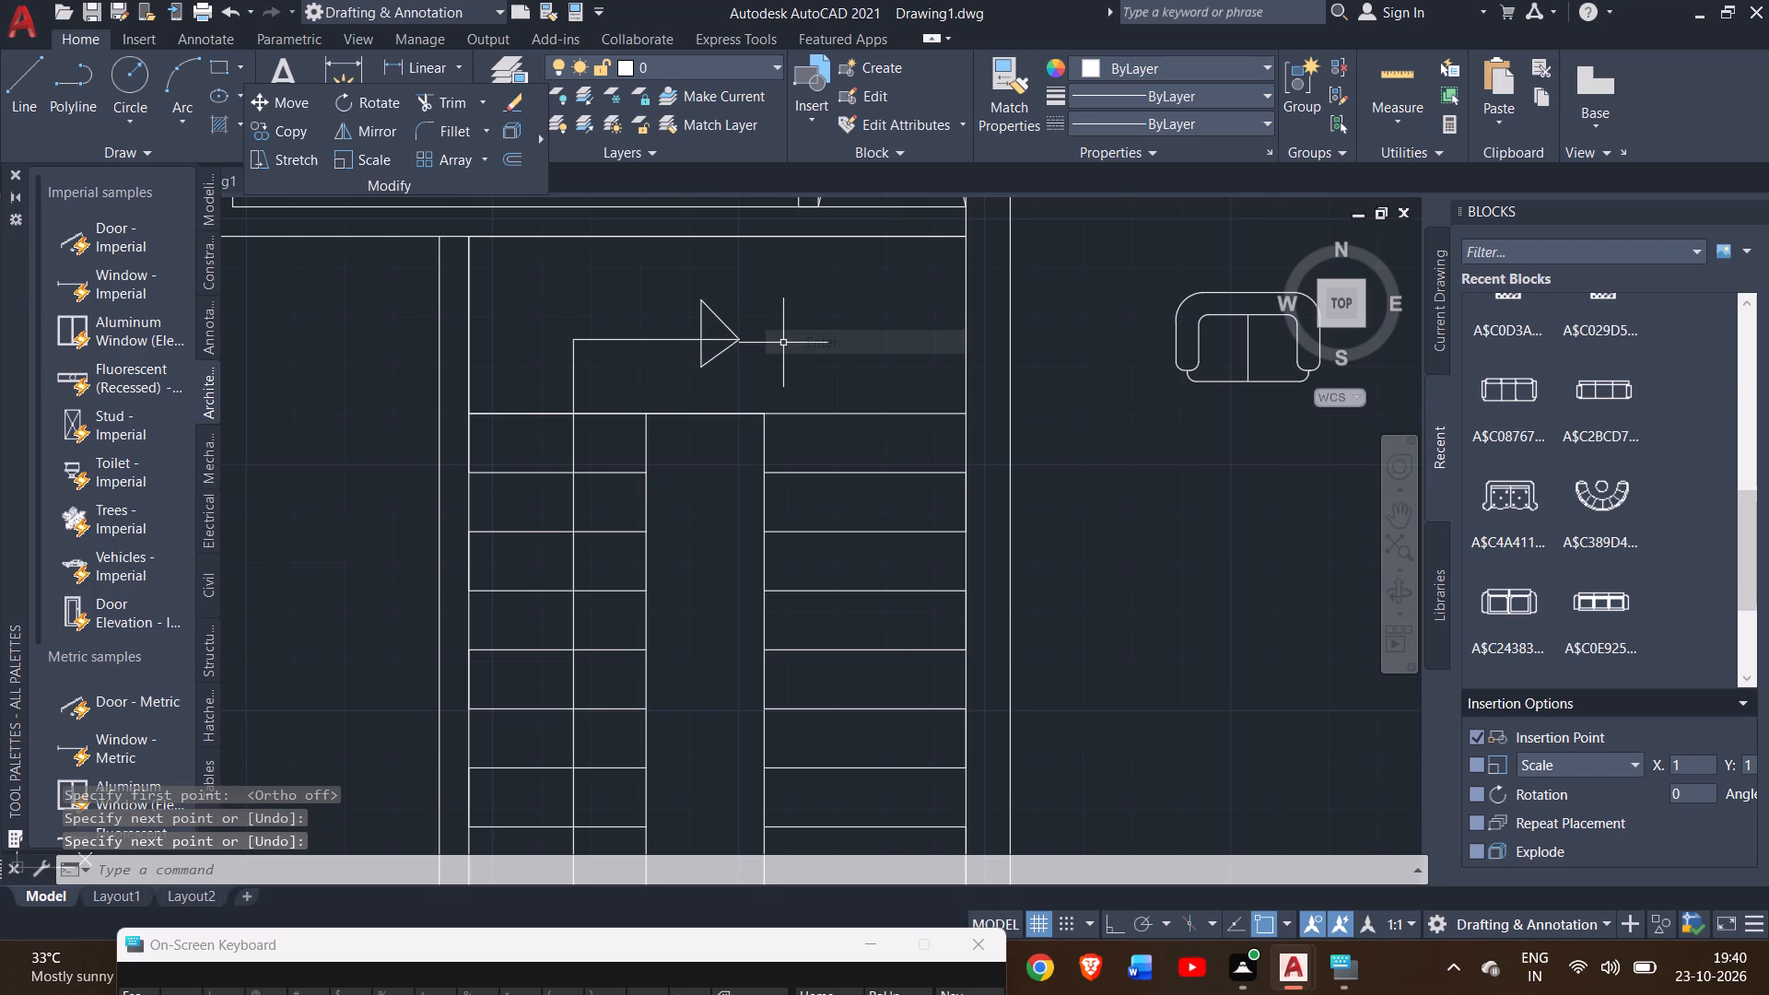
Add single-line text "up" just east of the stair arrowhead, with 6" height and 0 rotation.
{"action": "scroll", "coordinate": [787, 346], "scroll_direction": "down", "scroll_amount": 1, "text": "ctrl"}
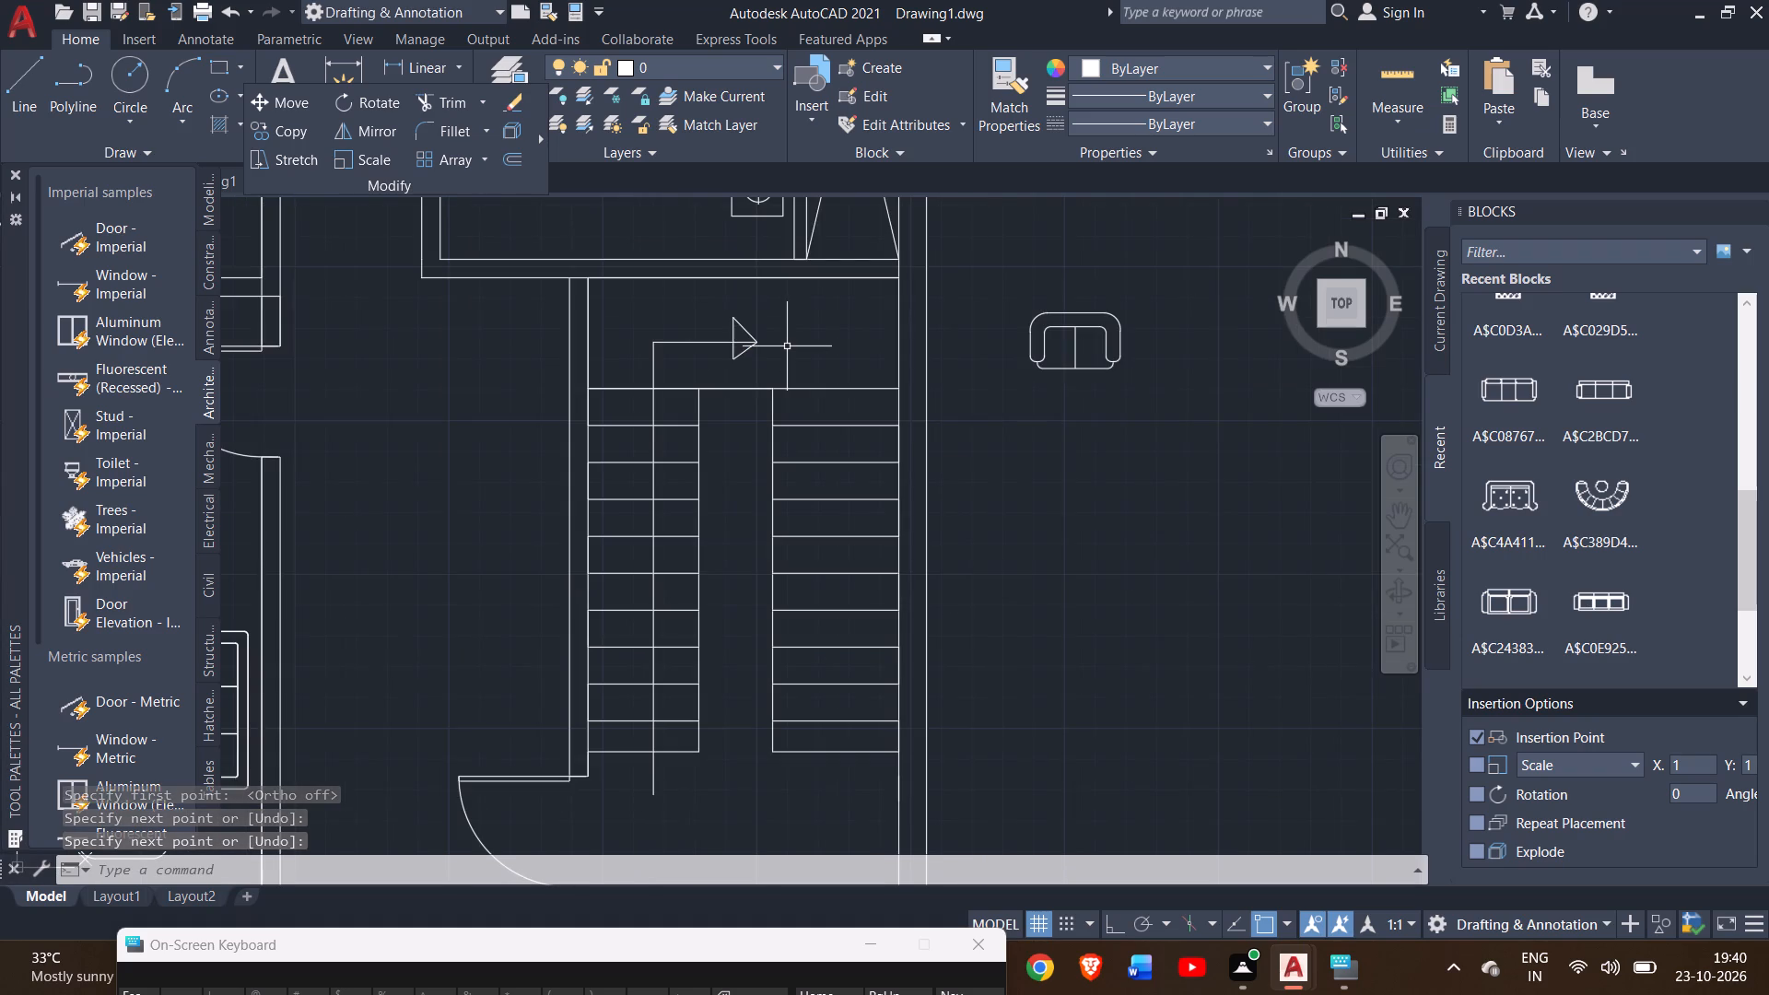
{"action": "scroll", "coordinate": [787, 346], "scroll_direction": "down", "scroll_amount": 2, "text": "ctrl"}
{"action": "scroll", "coordinate": [787, 346], "scroll_direction": "up", "scroll_amount": 1, "text": "ctrl"}
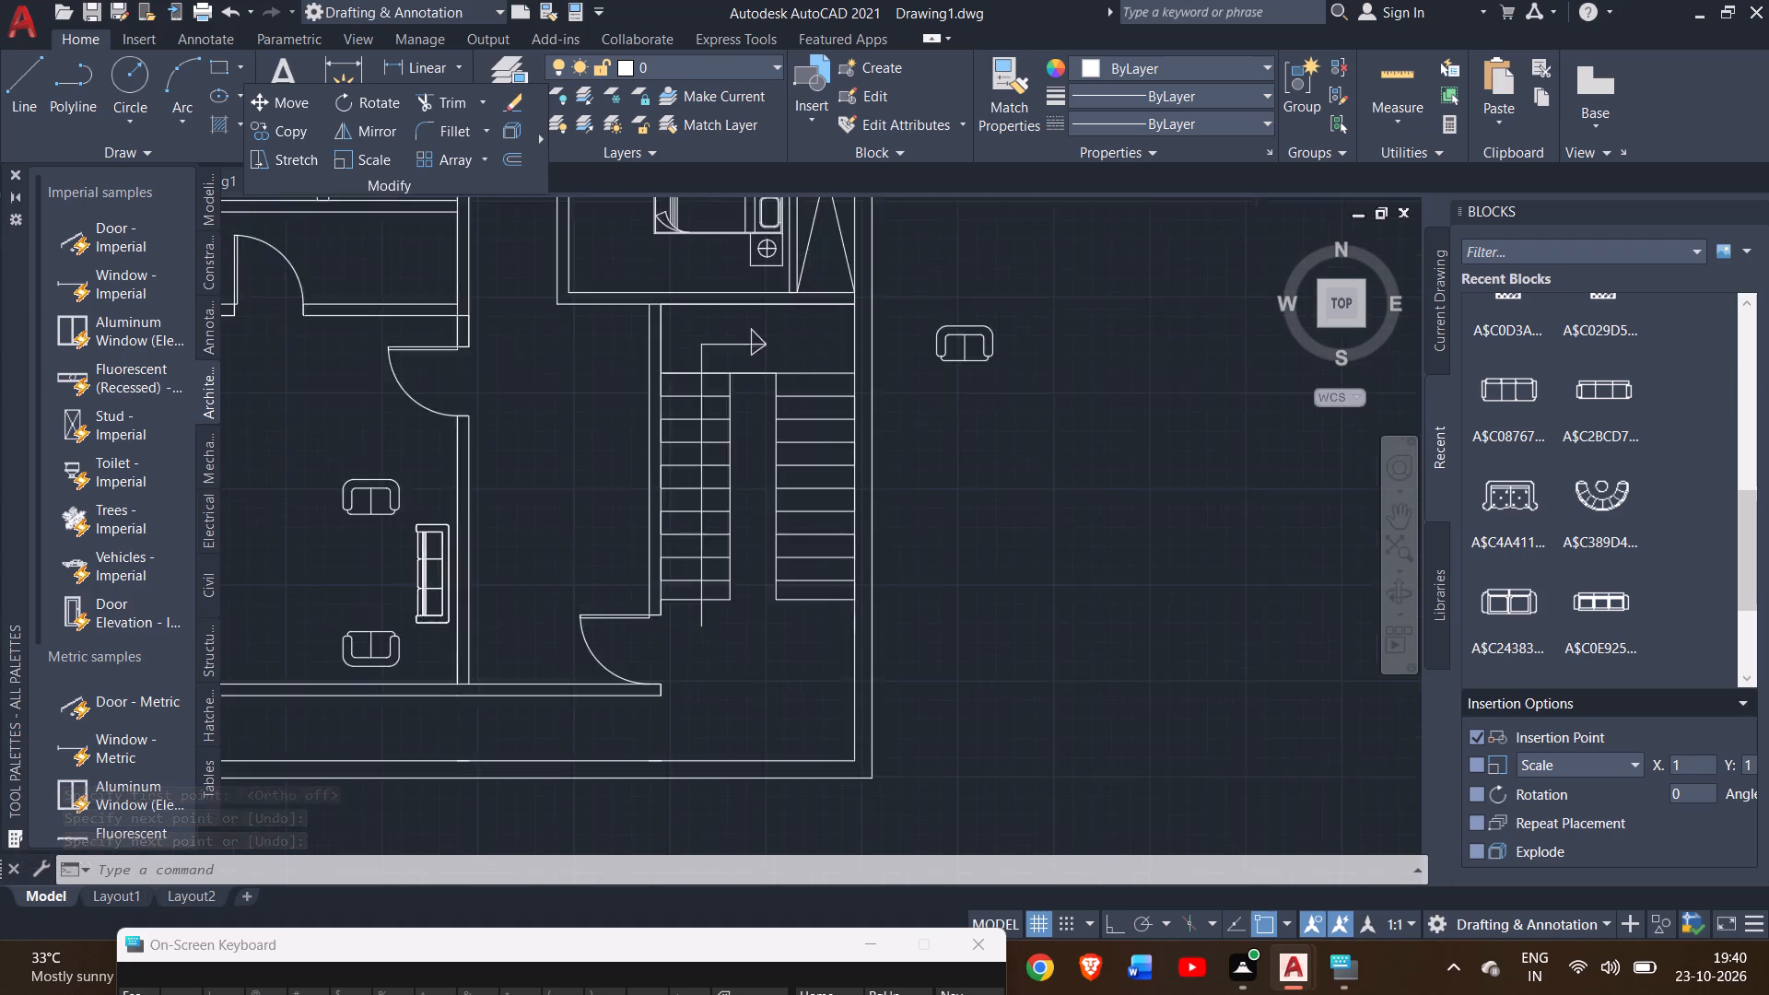
{"action": "scroll", "coordinate": [787, 346], "scroll_direction": "up", "scroll_amount": 2, "text": "ctrl"}
{"action": "type", "text": "text"}
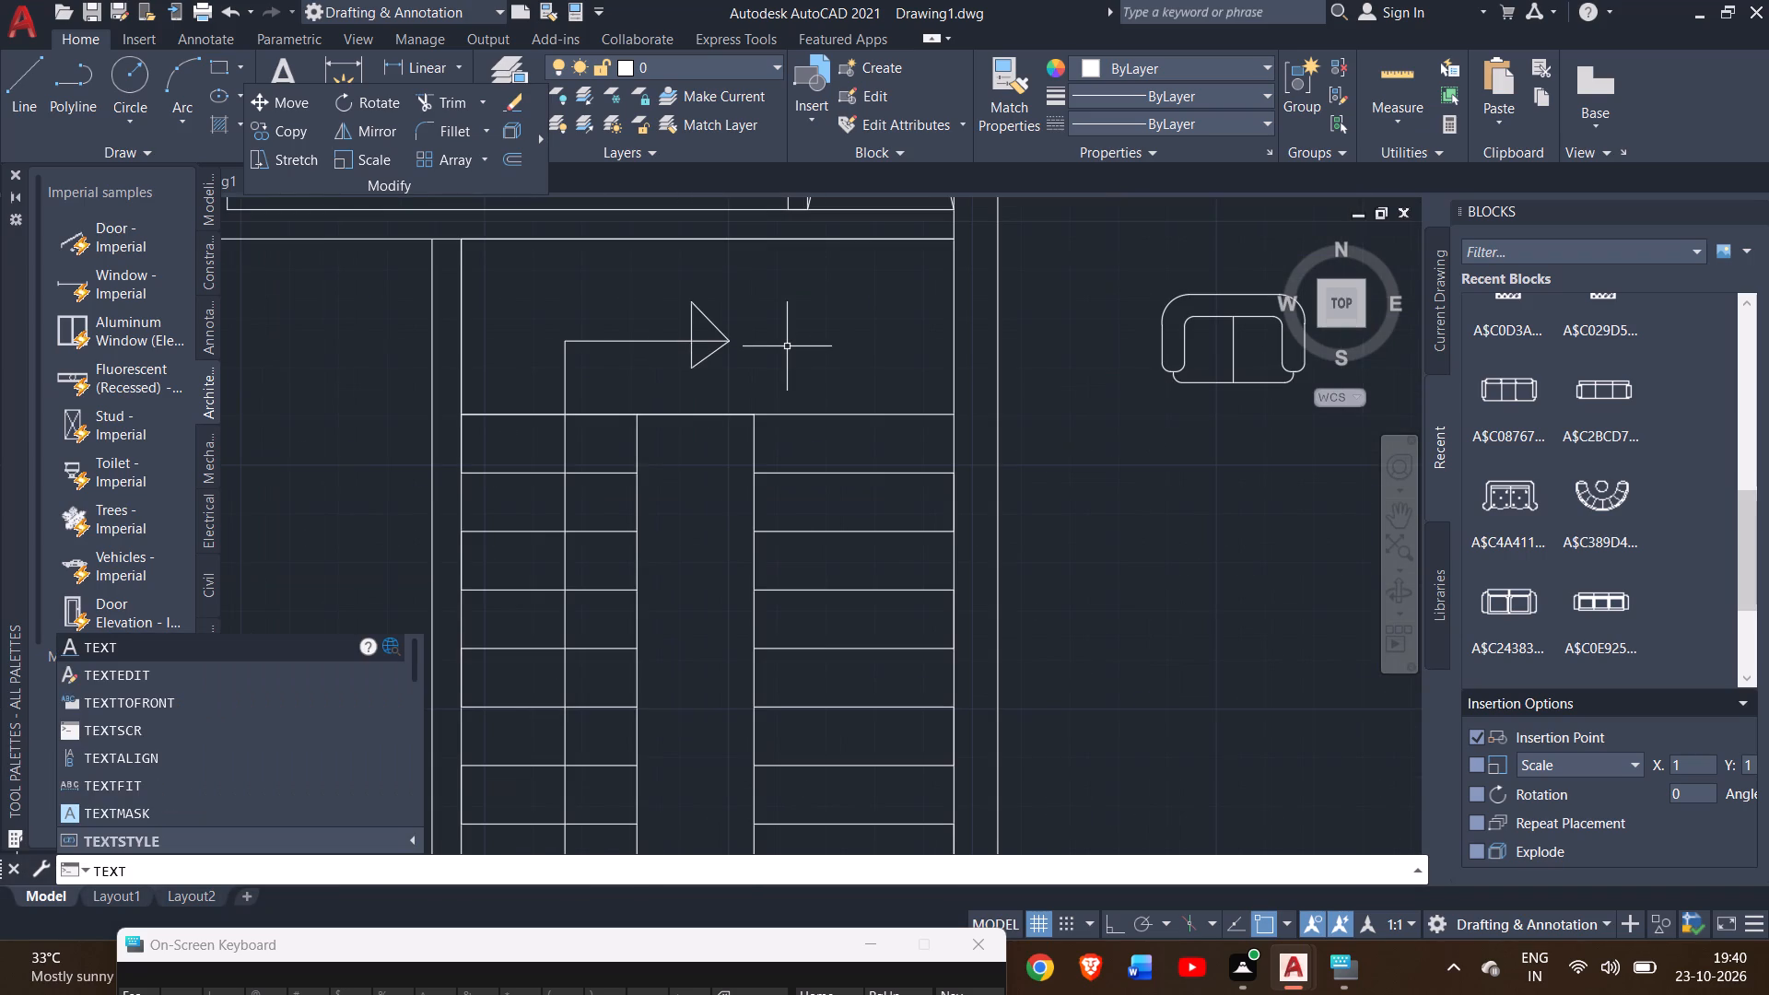
{"action": "key", "text": "Return"}
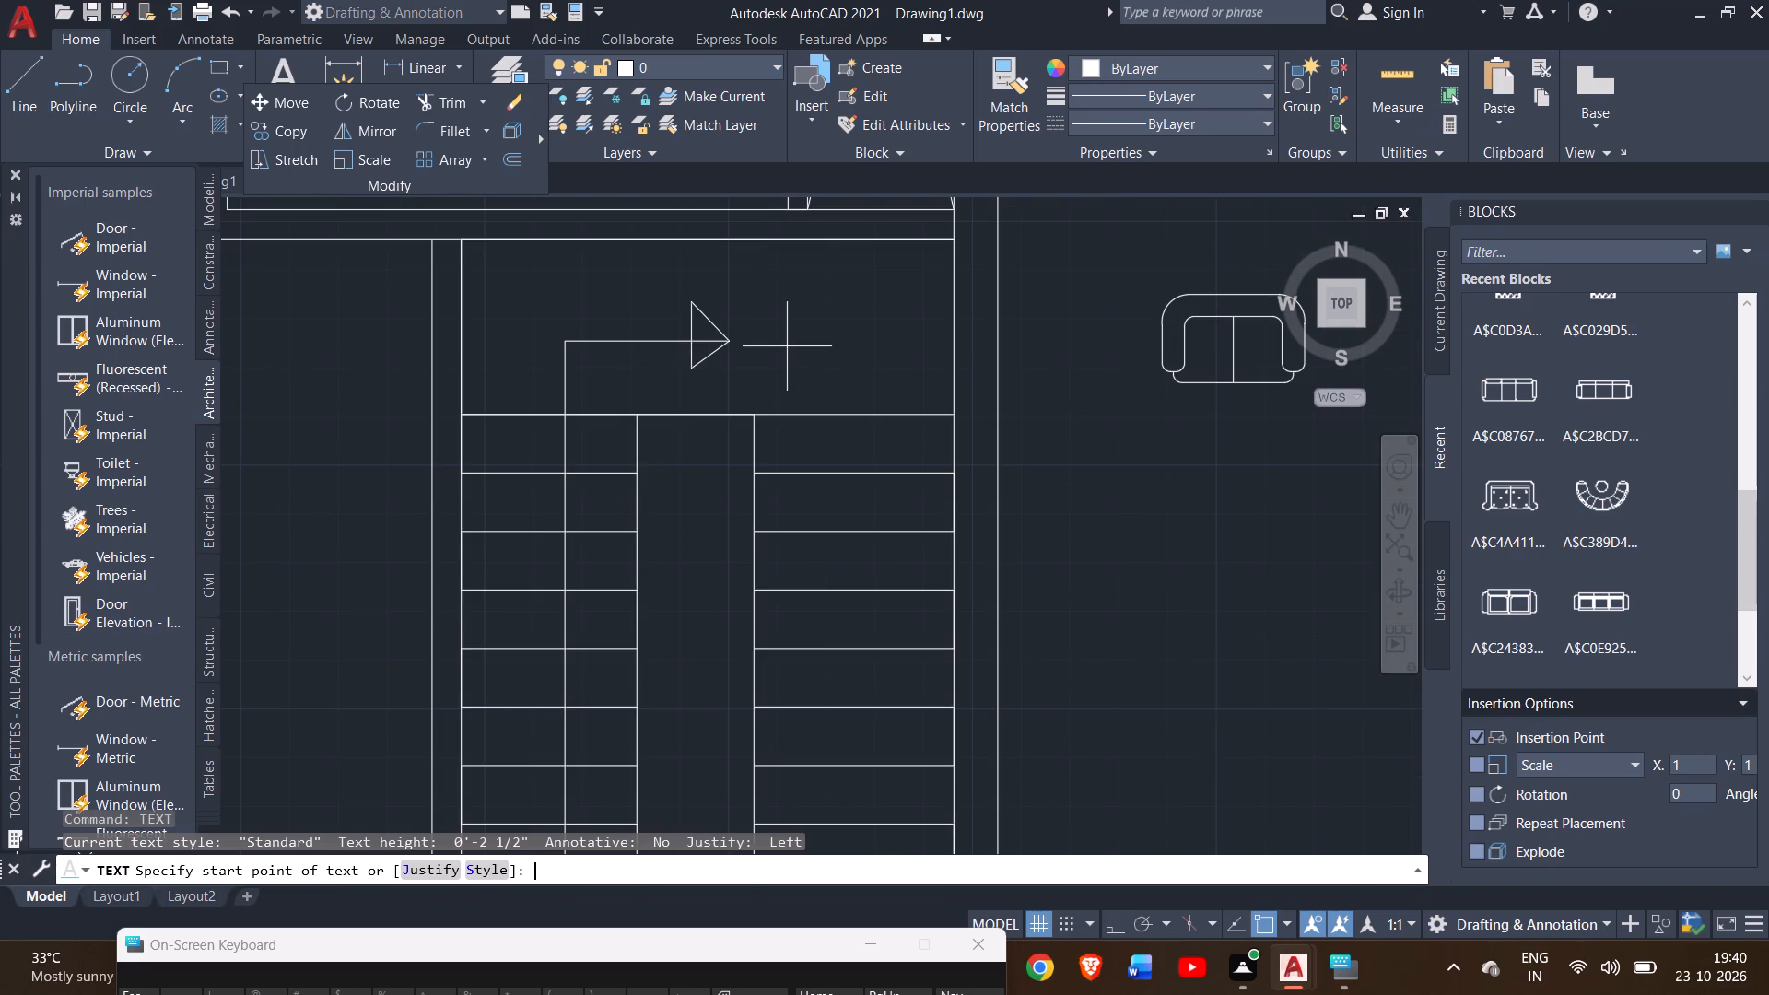
{"action": "left_click", "coordinate": [767, 334]}
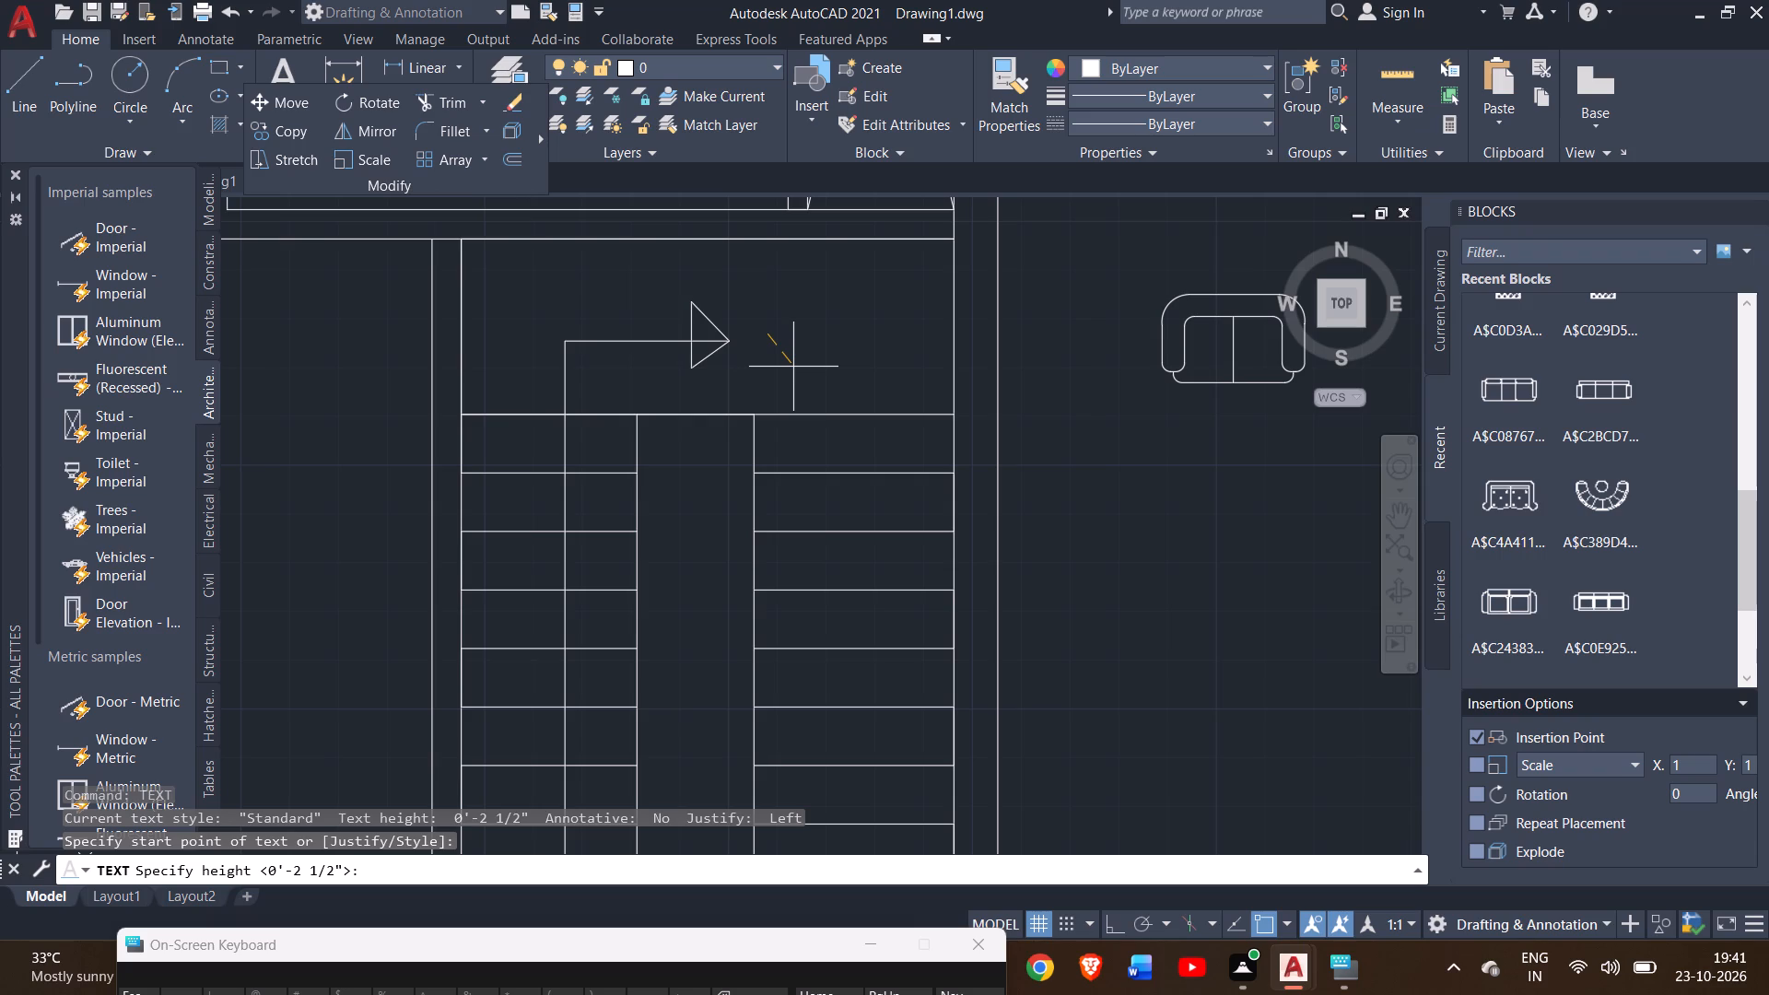
{"action": "key", "text": "6"}
{"action": "key", "text": "shift+quotedbl"}
{"action": "key", "text": "Return"}
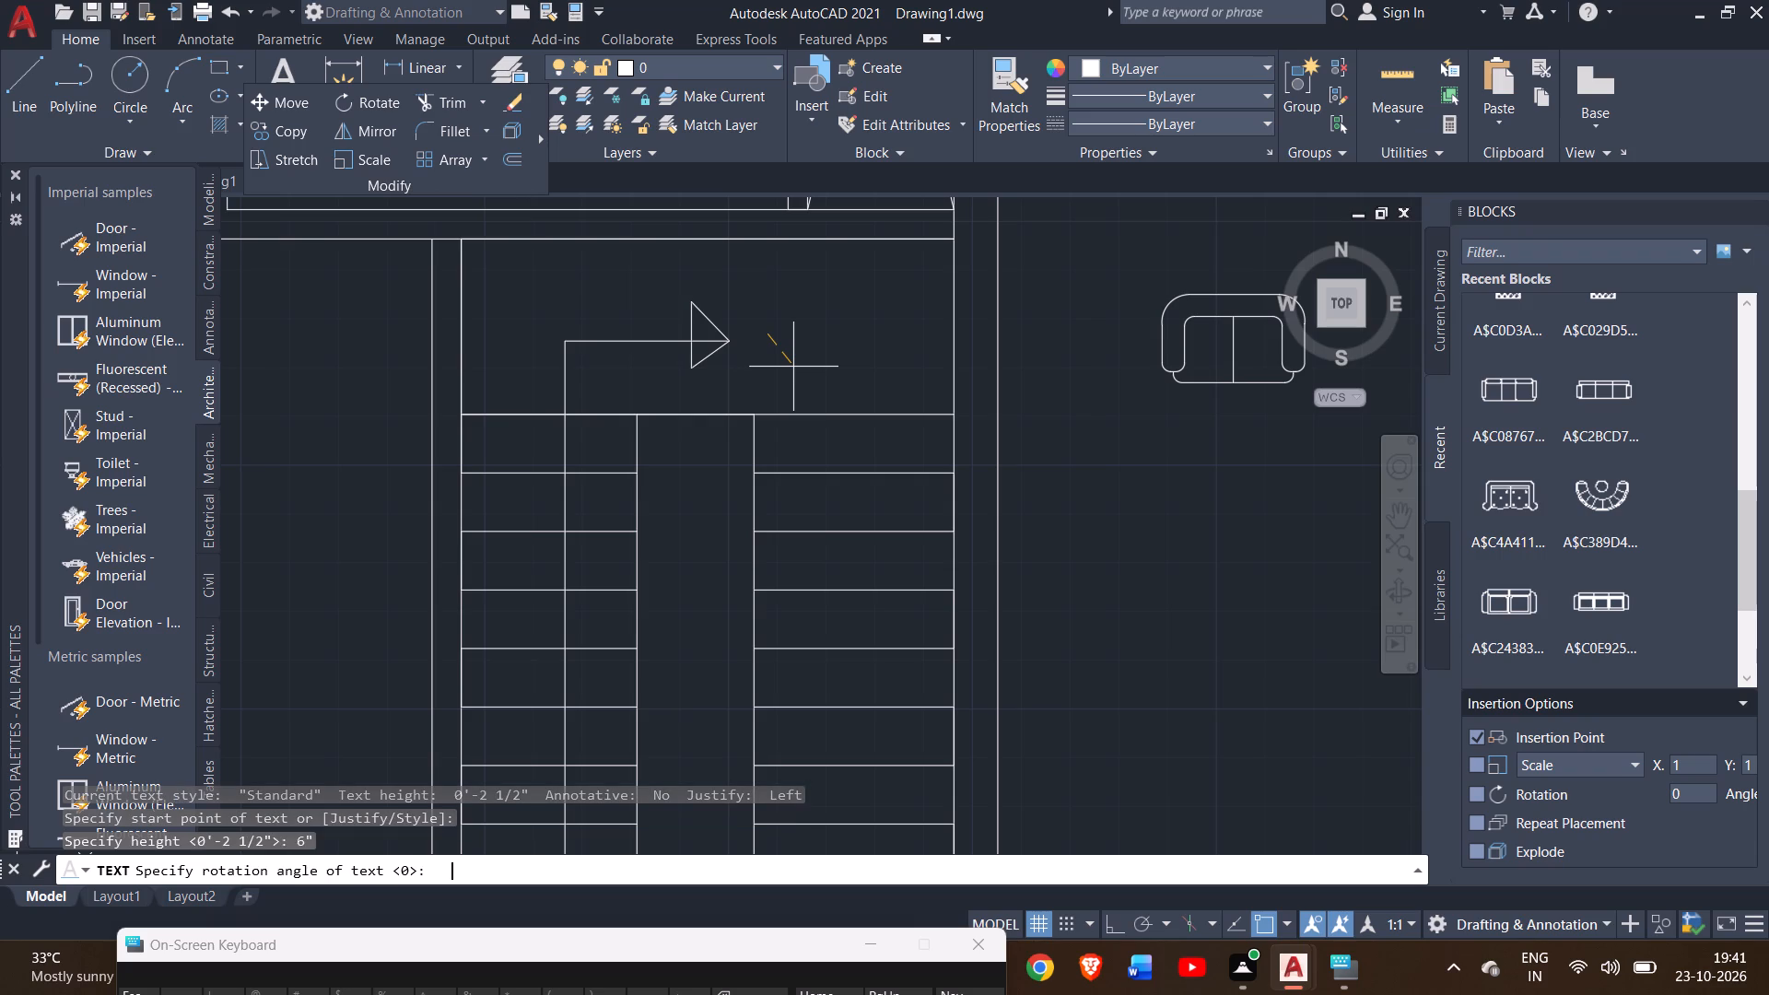
{"action": "key", "text": "0"}
{"action": "key", "text": "Return"}
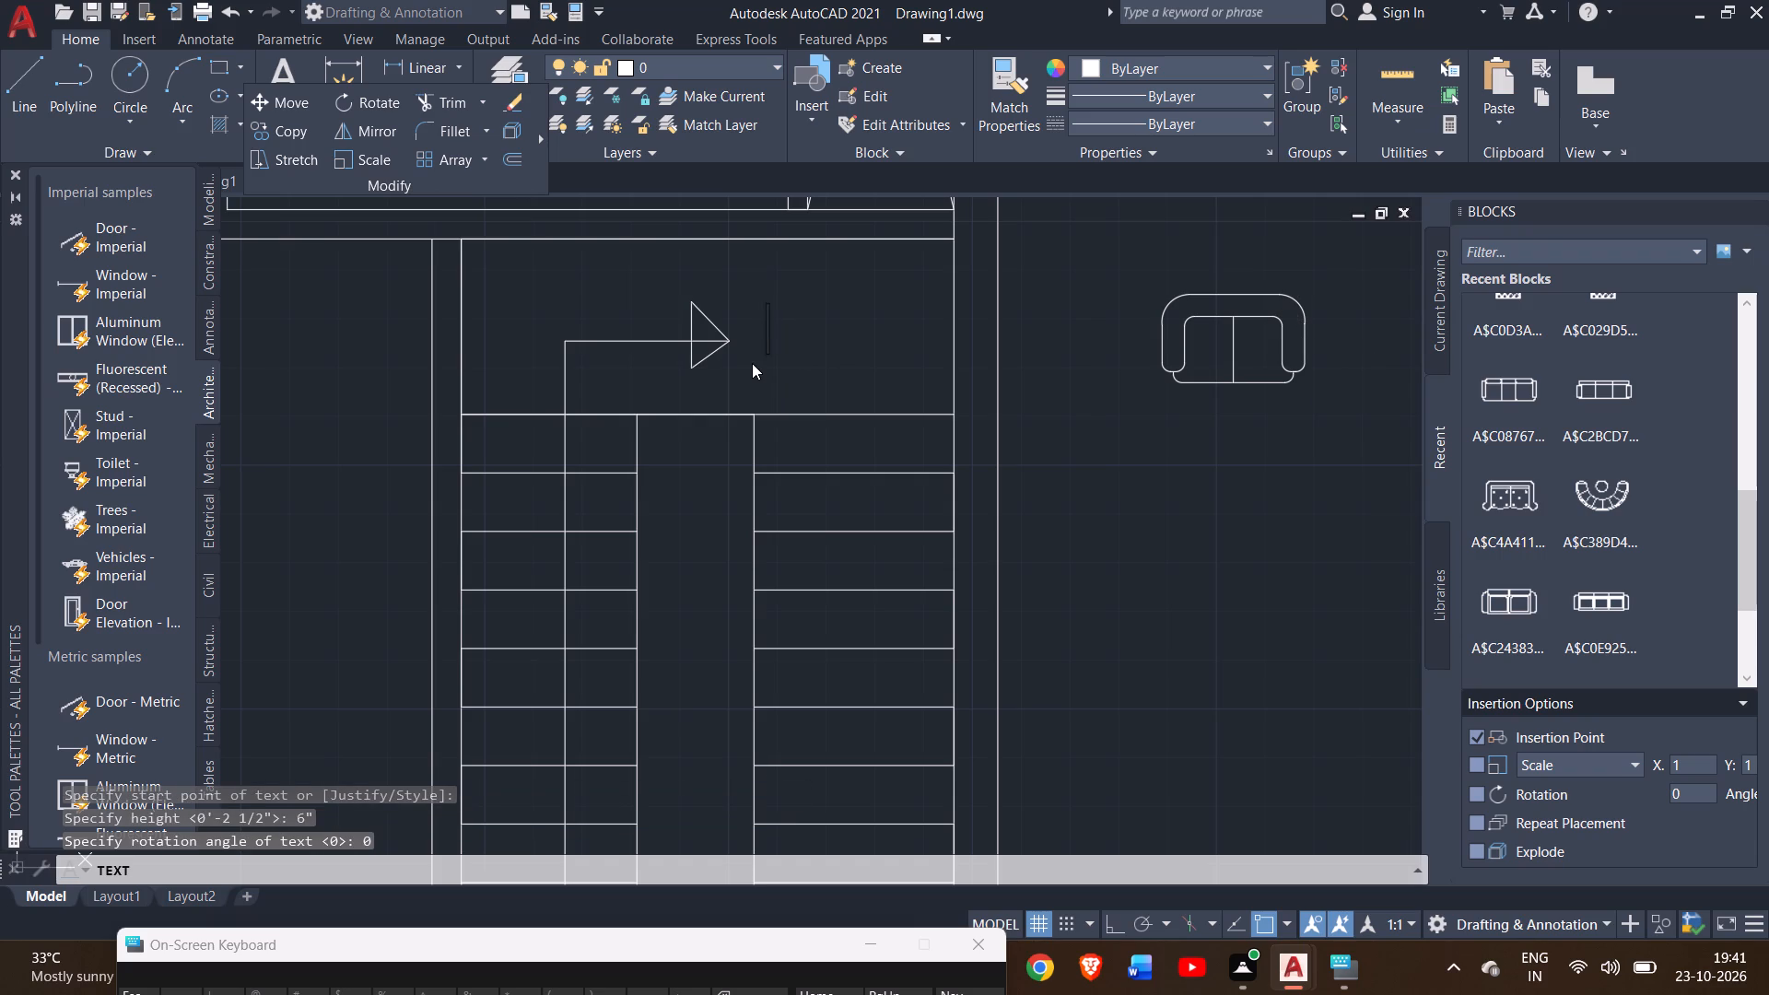
{"action": "key", "text": "u"}
{"action": "key", "text": "p"}
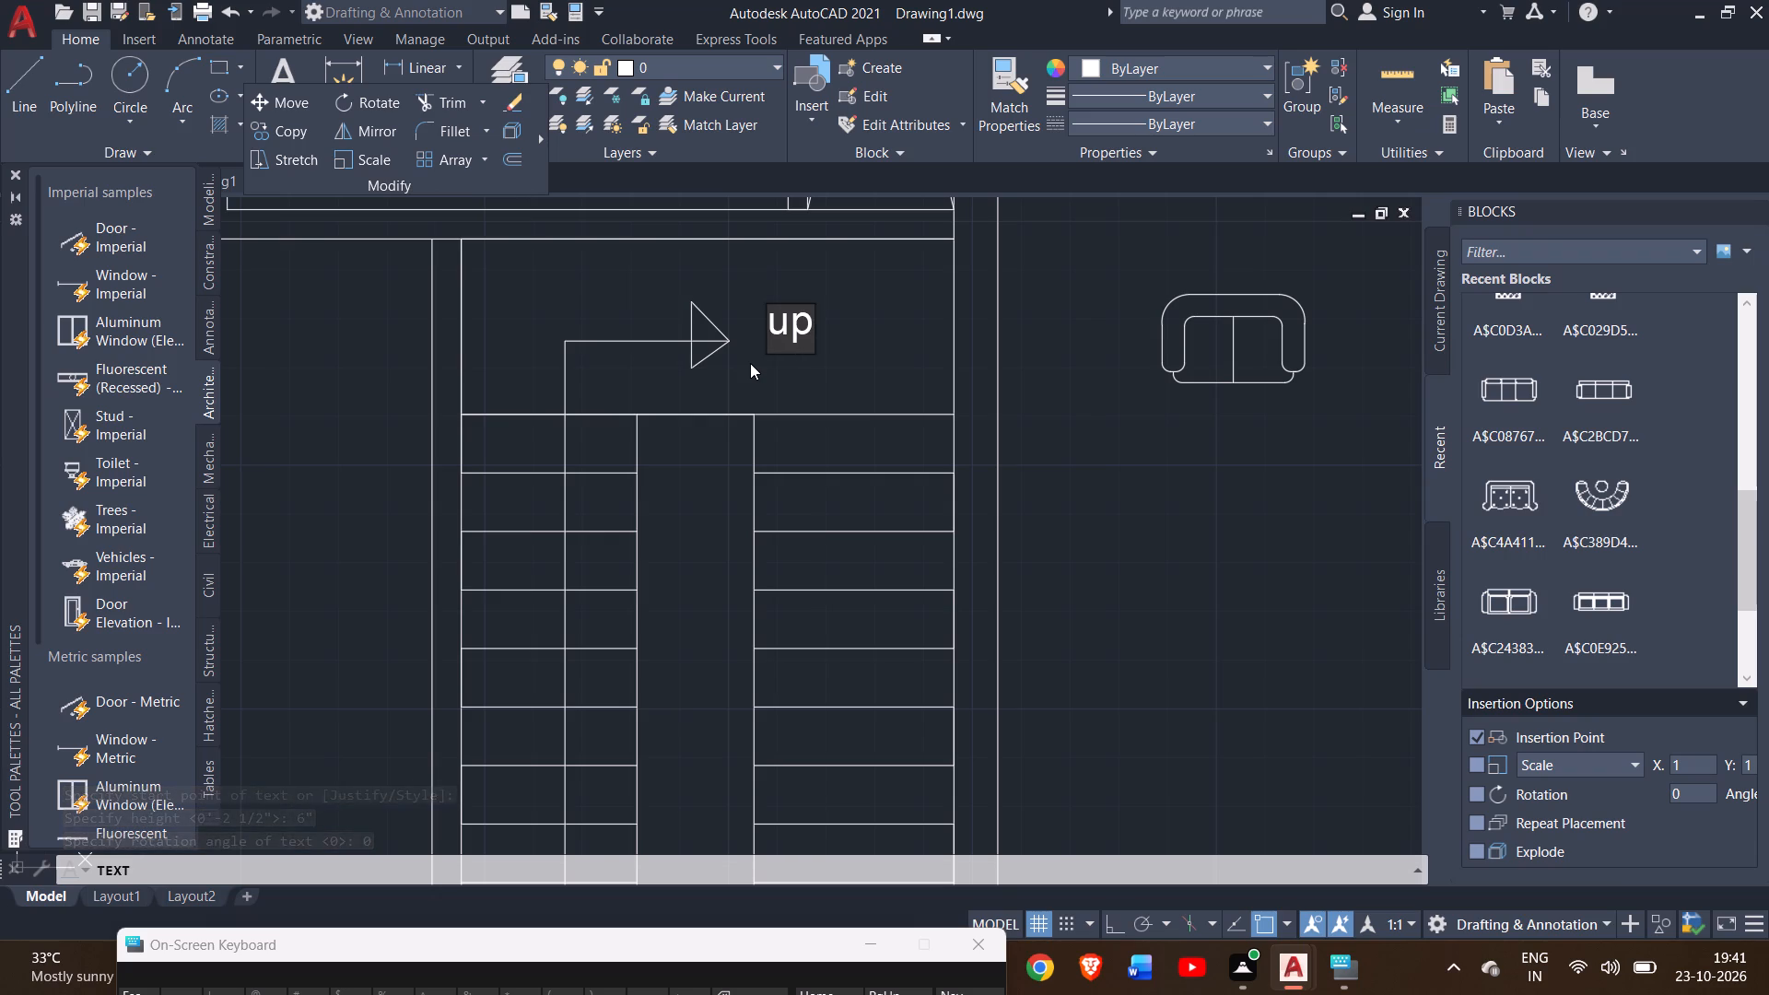
Label the room with the sofa and two armchairs "HALL", with "10'7" X16'" on the line below.
{"action": "scroll", "coordinate": [750, 363], "scroll_direction": "down", "scroll_amount": 2, "text": "ctrl"}
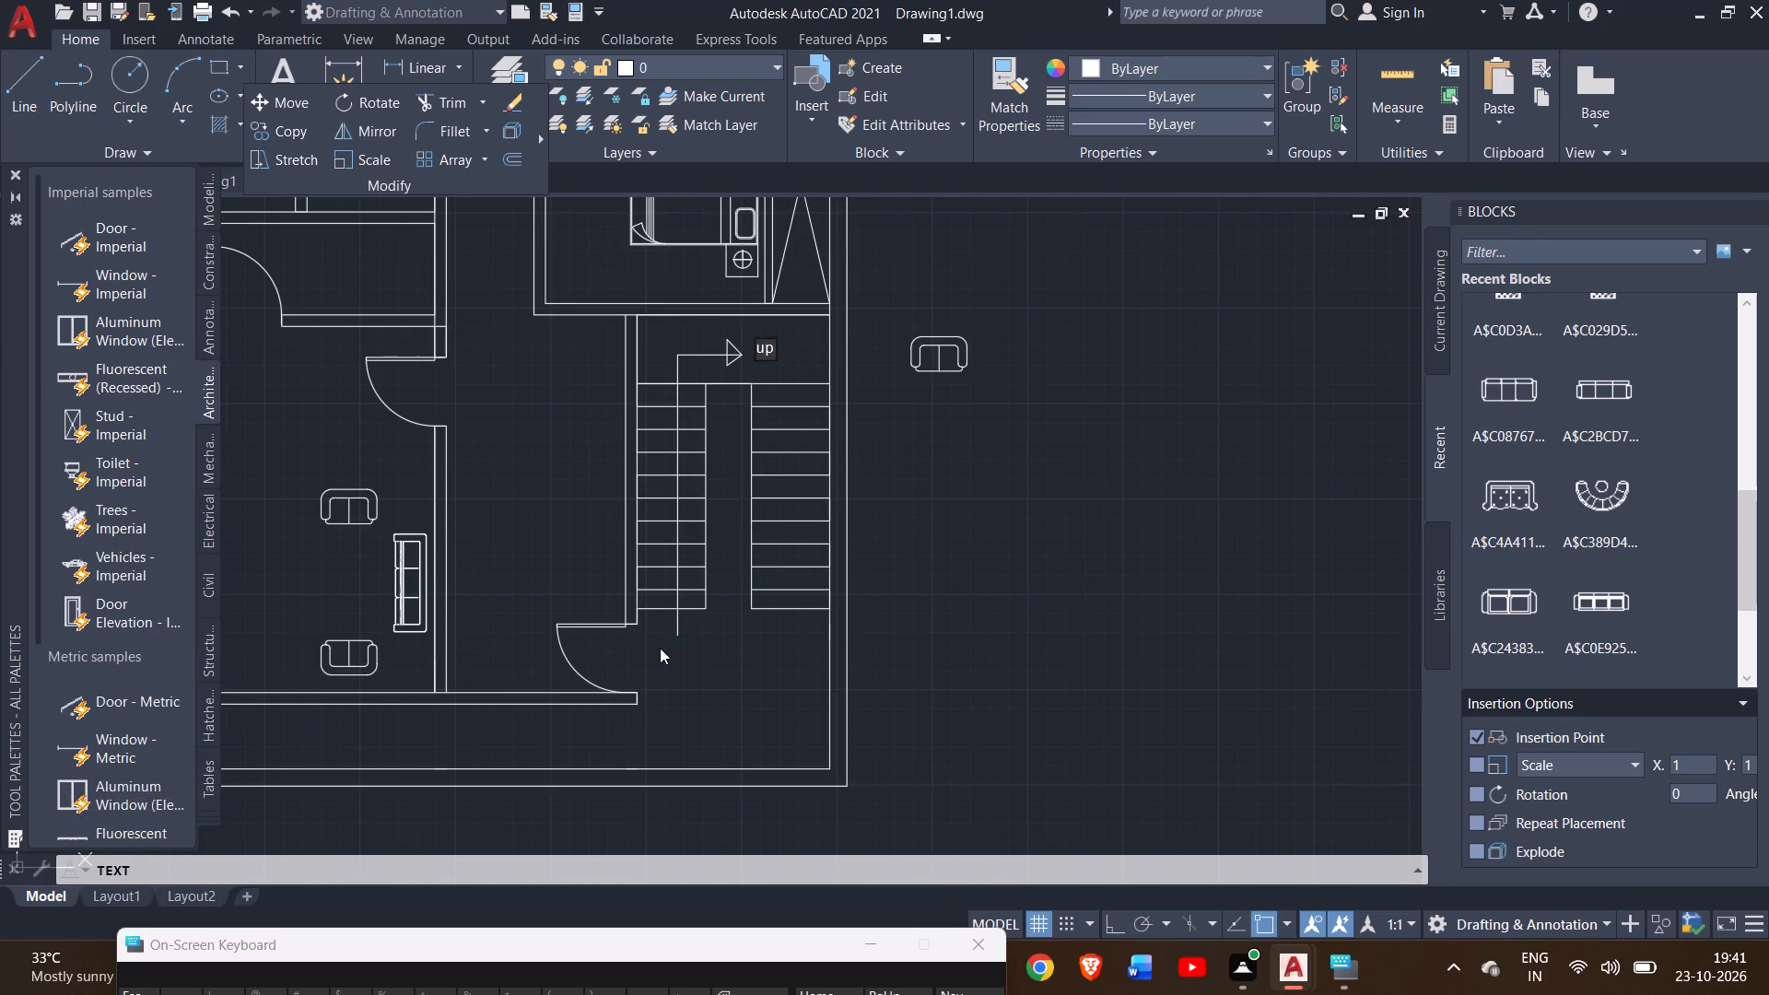
{"action": "scroll", "coordinate": [660, 648], "scroll_direction": "down", "scroll_amount": 1, "text": "ctrl"}
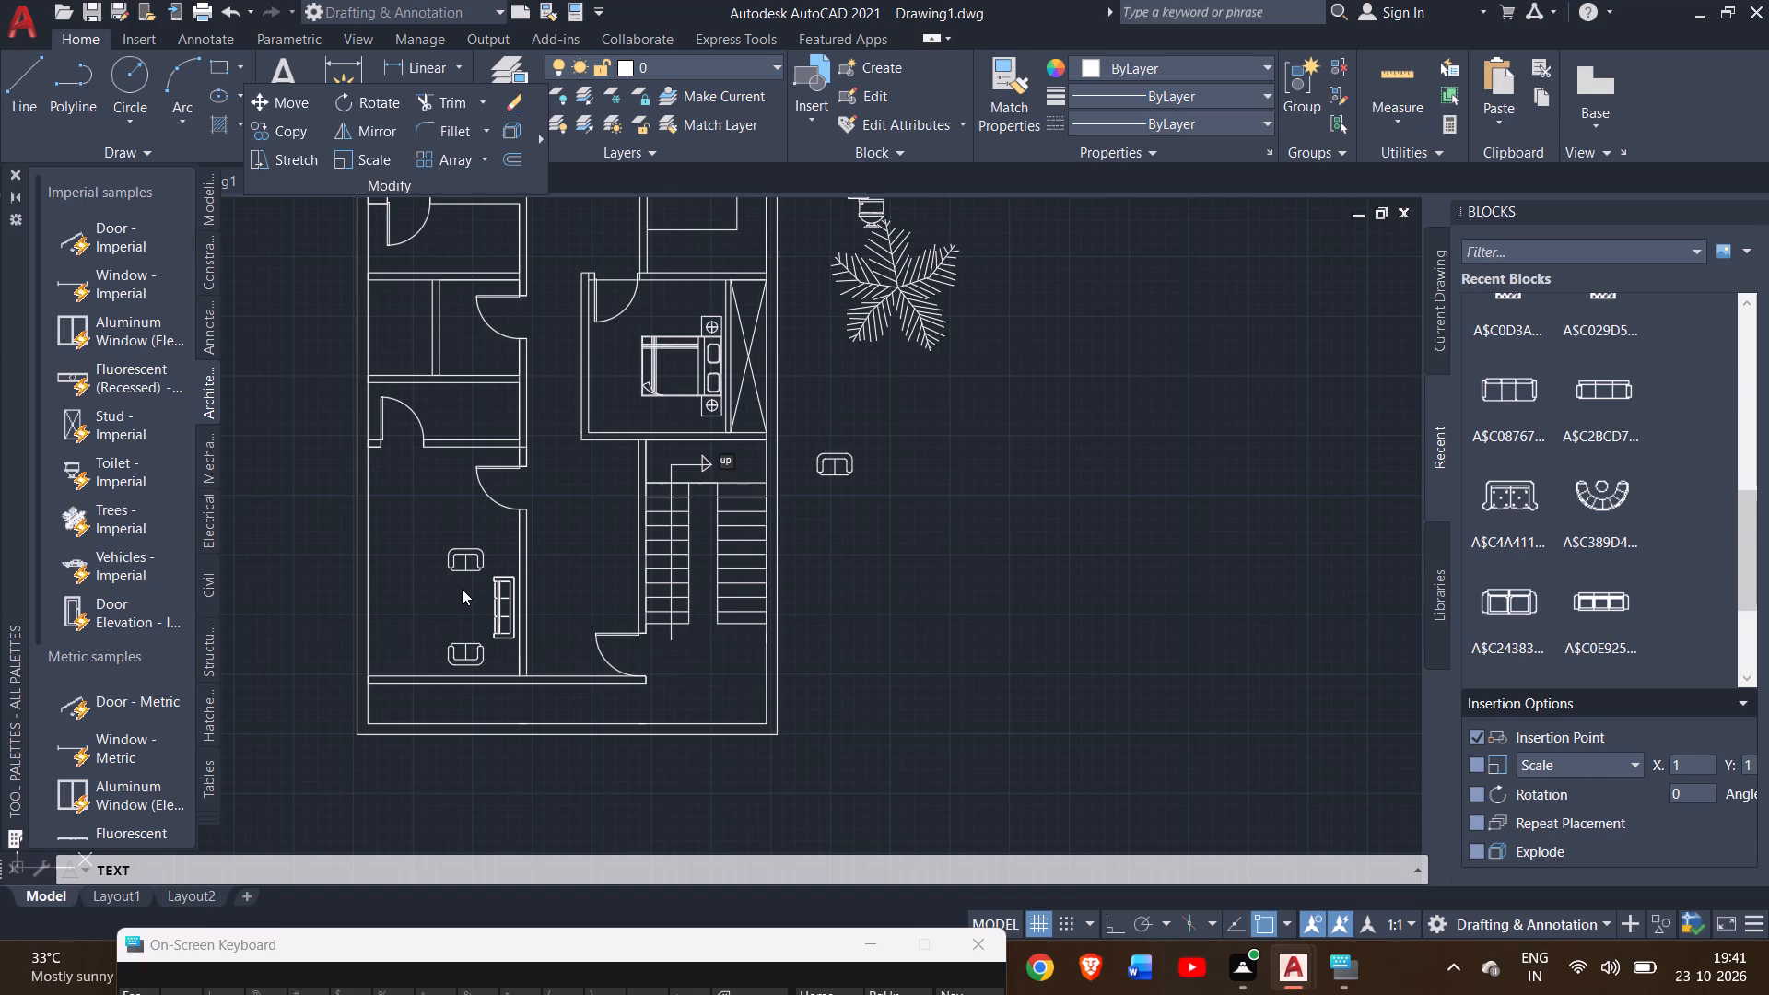
{"action": "left_click_drag", "start_coordinate": [446, 569], "coordinate": [394, 527]}
{"action": "left_click", "coordinate": [394, 527]}
{"action": "scroll", "coordinate": [394, 527], "scroll_direction": "up", "scroll_amount": 1, "text": "ctrl"}
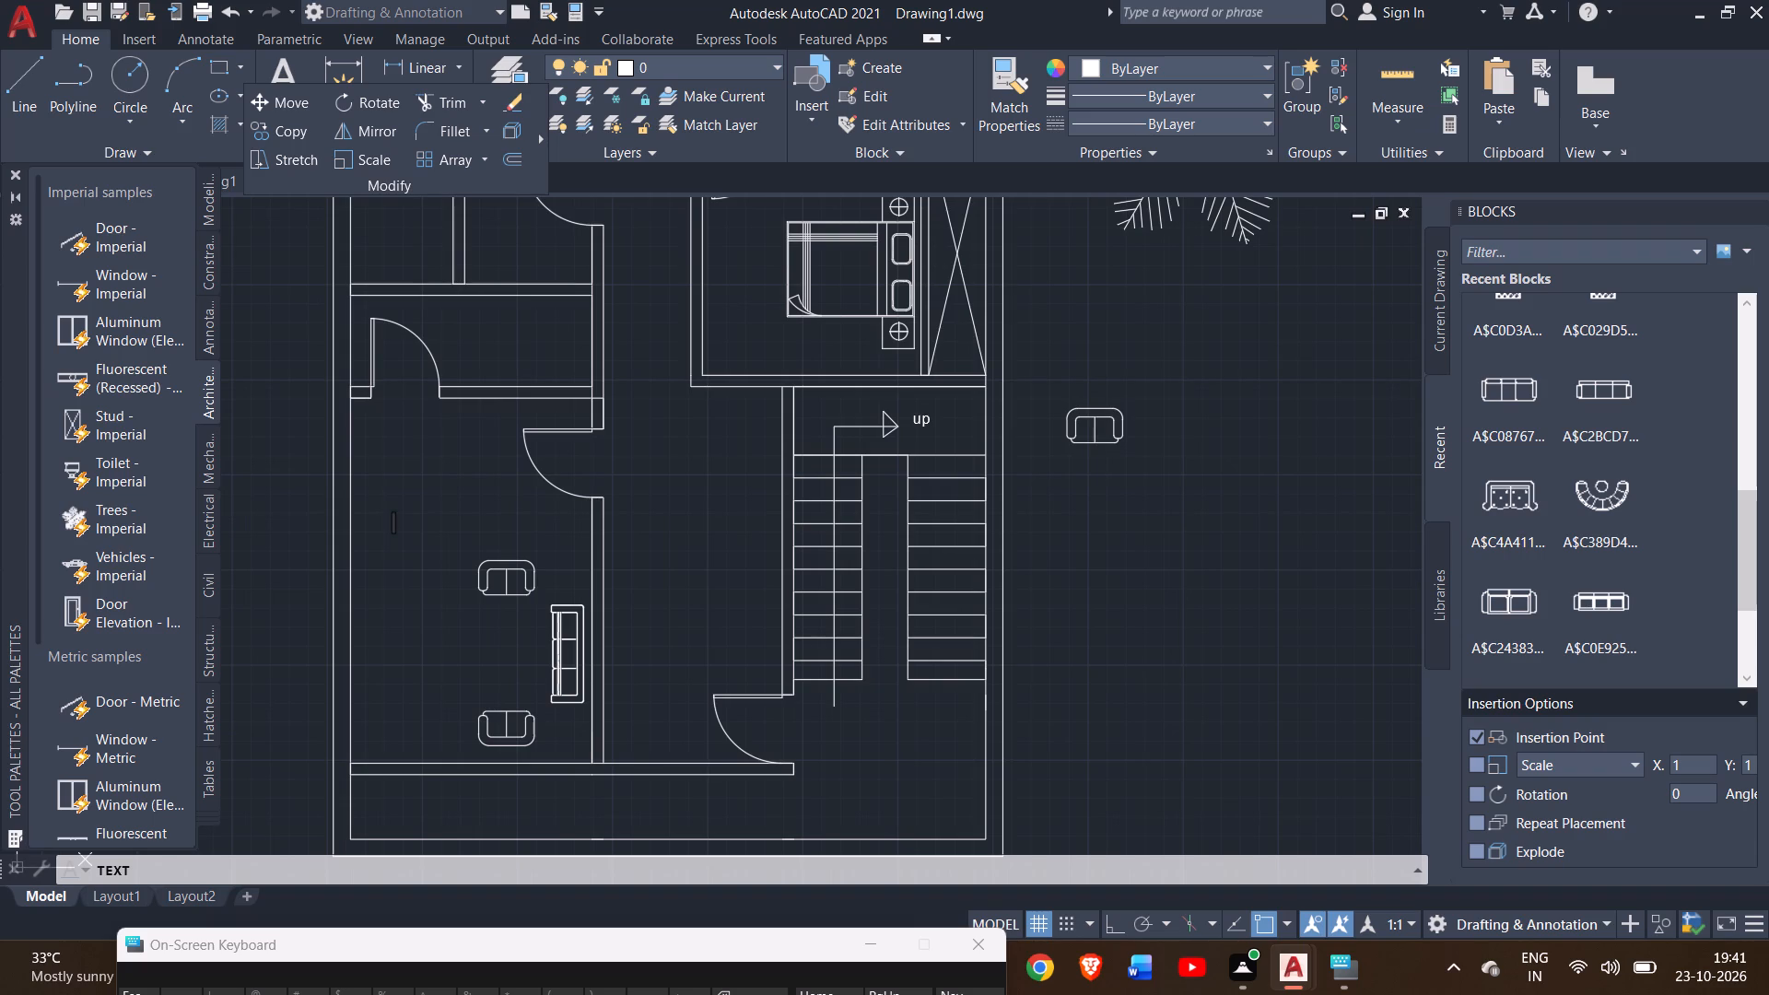
{"action": "type", "text": "HA"}
{"action": "type", "text": "LL"}
{"action": "key", "text": "Return"}
{"action": "type", "text": "10'"}
{"action": "key", "text": "7"}
{"action": "key", "text": "shift+quotedbl"}
{"action": "key", "text": "space"}
{"action": "type", "text": "X"}
{"action": "type", "text": "16'"}
Label the small room directly north of the hall "W/C", with "10' 7" X4'" on the line below.
{"action": "left_click", "coordinate": [453, 328]}
{"action": "key", "text": "w"}
{"action": "key", "text": "slash"}
{"action": "key", "text": "c"}
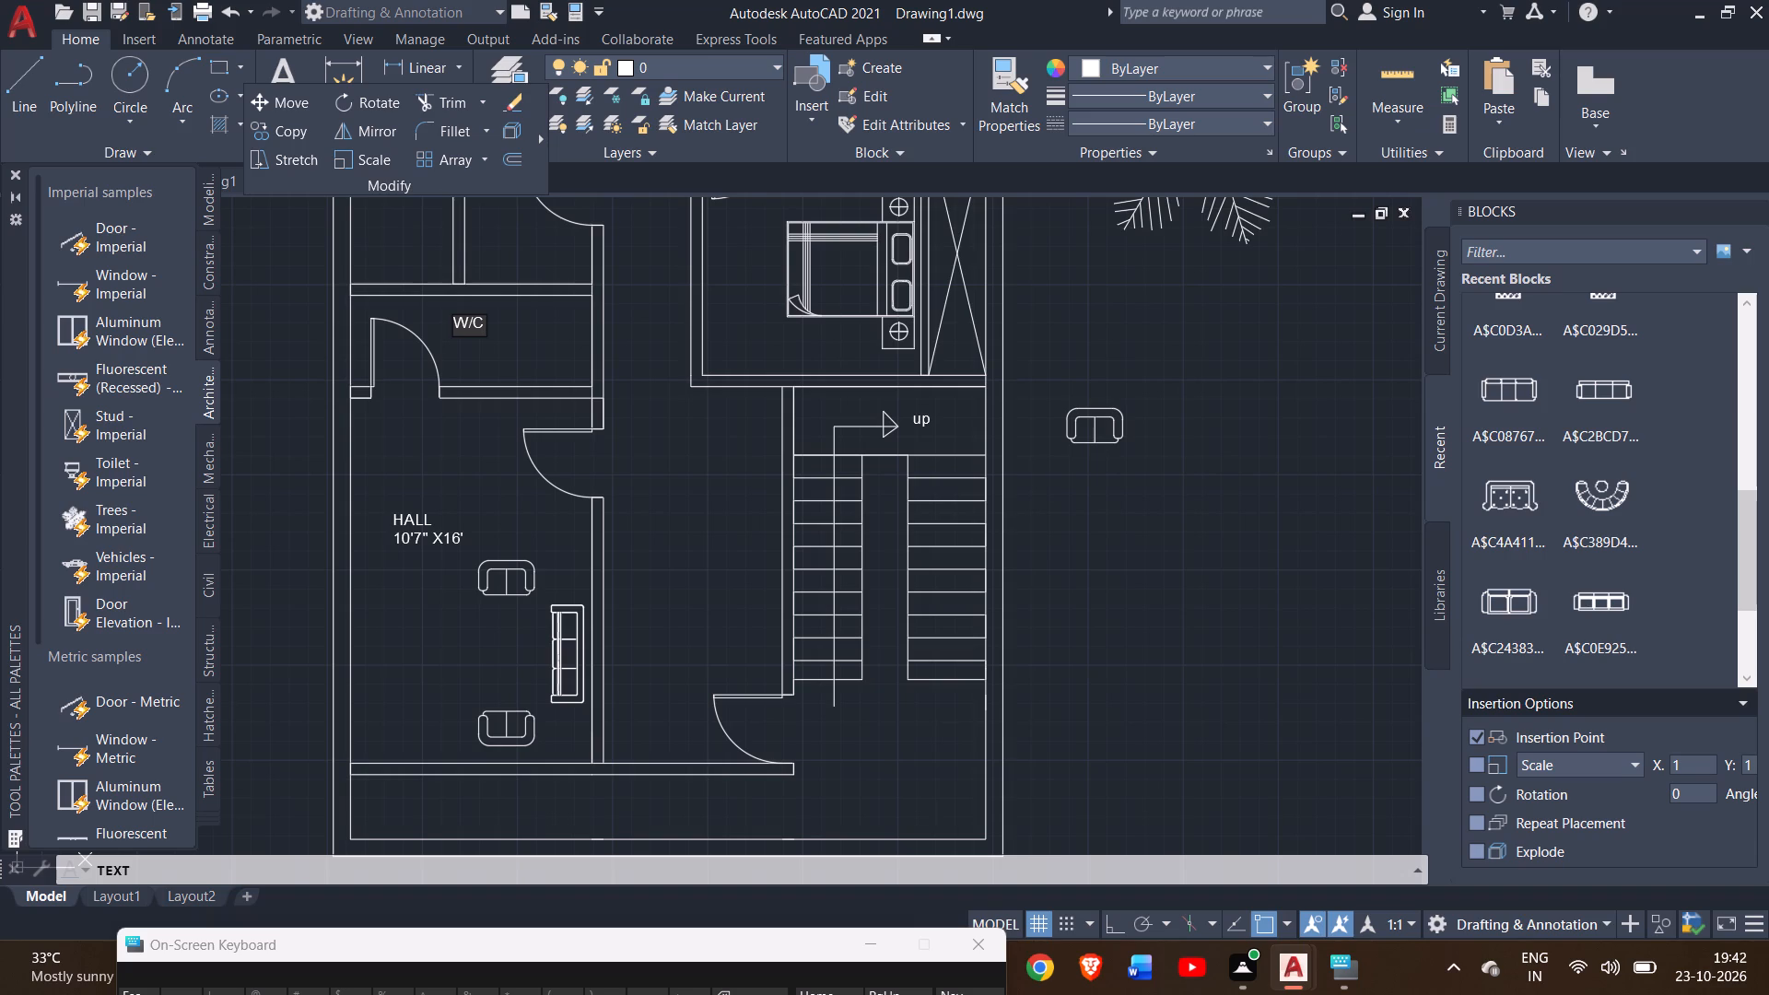
{"action": "key", "text": "Return"}
{"action": "scroll", "coordinate": [453, 328], "scroll_direction": "up", "scroll_amount": 2, "text": "ctrl"}
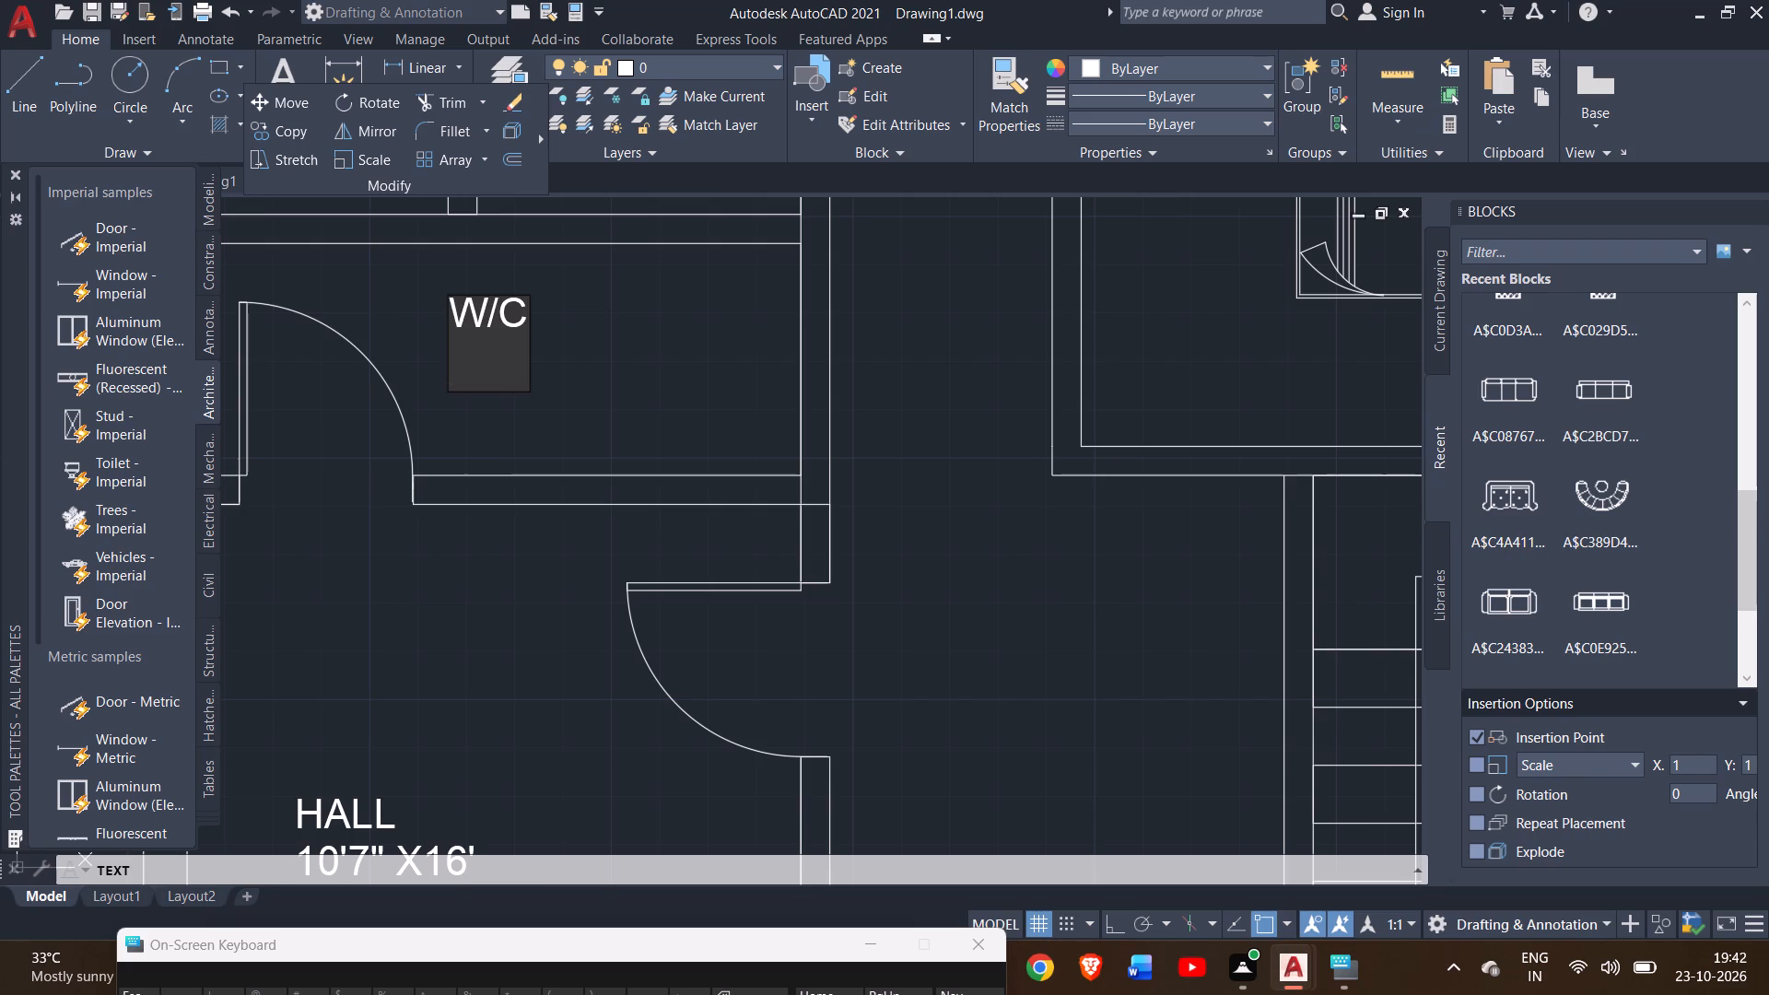
{"action": "type", "text": "10'"}
{"action": "key", "text": "space"}
{"action": "type", "text": "7"}
{"action": "key", "text": "shift+quotedbl"}
{"action": "key", "text": "space"}
{"action": "key", "text": "x"}
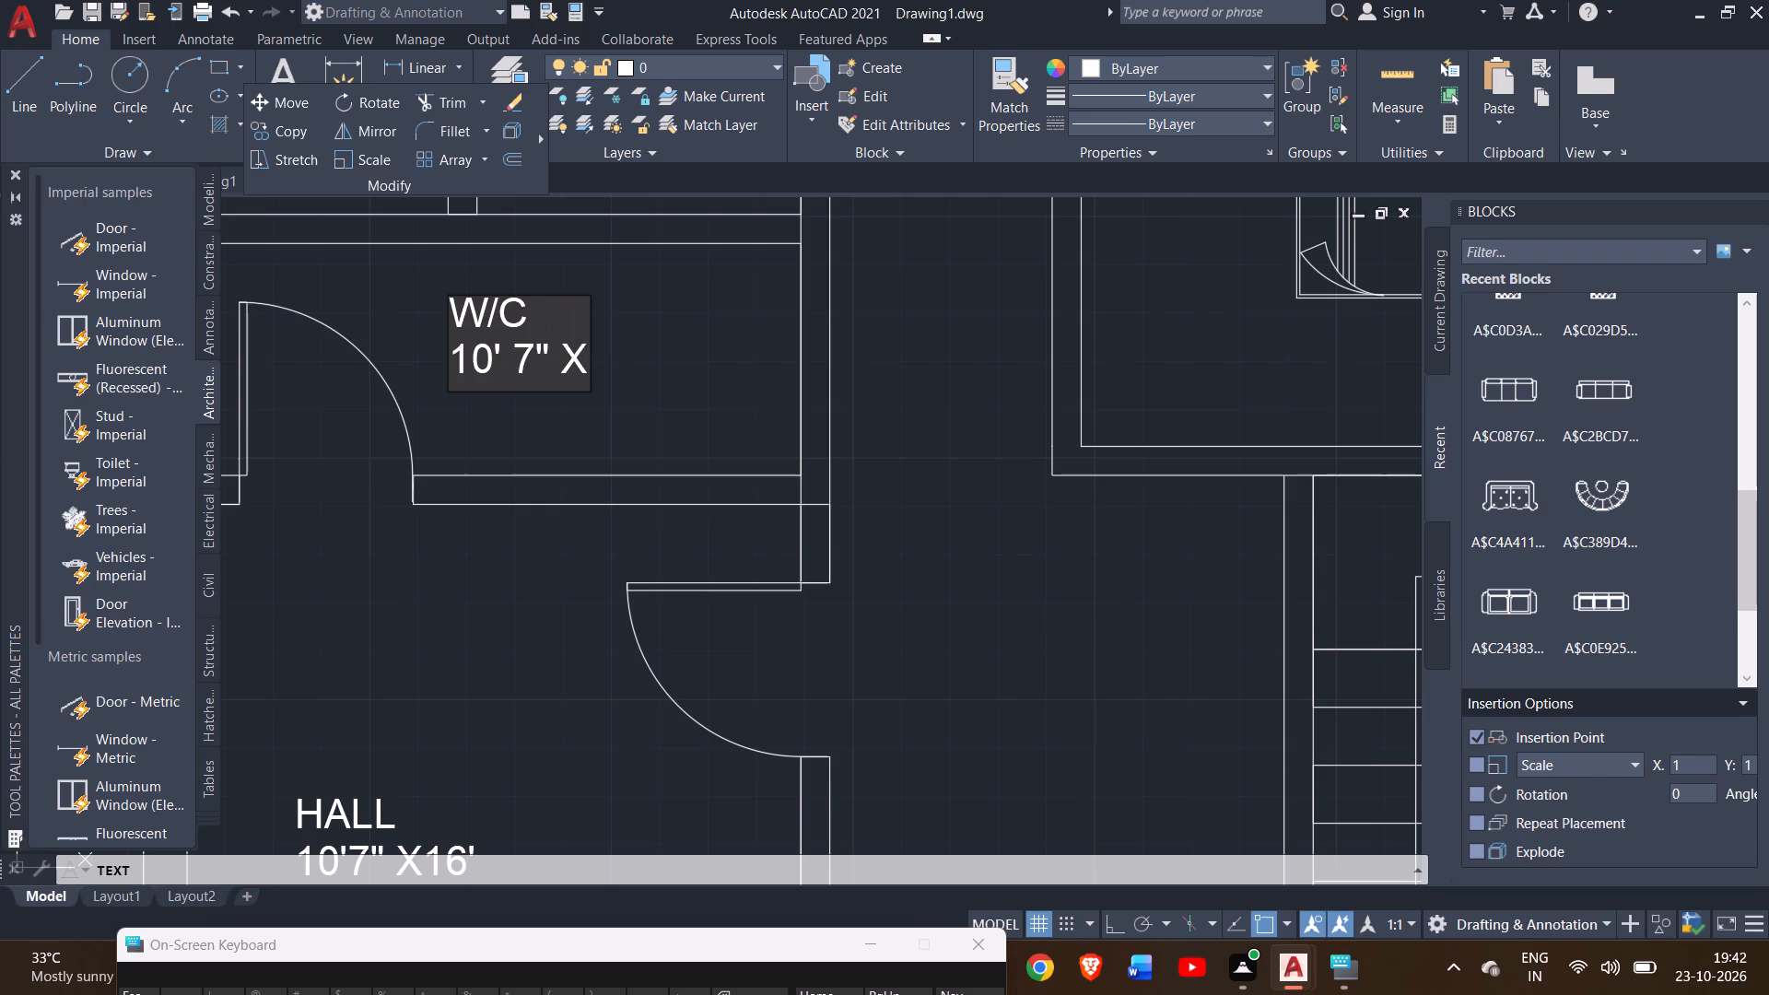
{"action": "type", "text": "4'"}
Label the east compartment of the divided space north of the first W/C "W/C", with "5'7"X6'8"" on the line below.
{"action": "scroll", "coordinate": [453, 328], "scroll_direction": "down", "scroll_amount": 1, "text": "ctrl"}
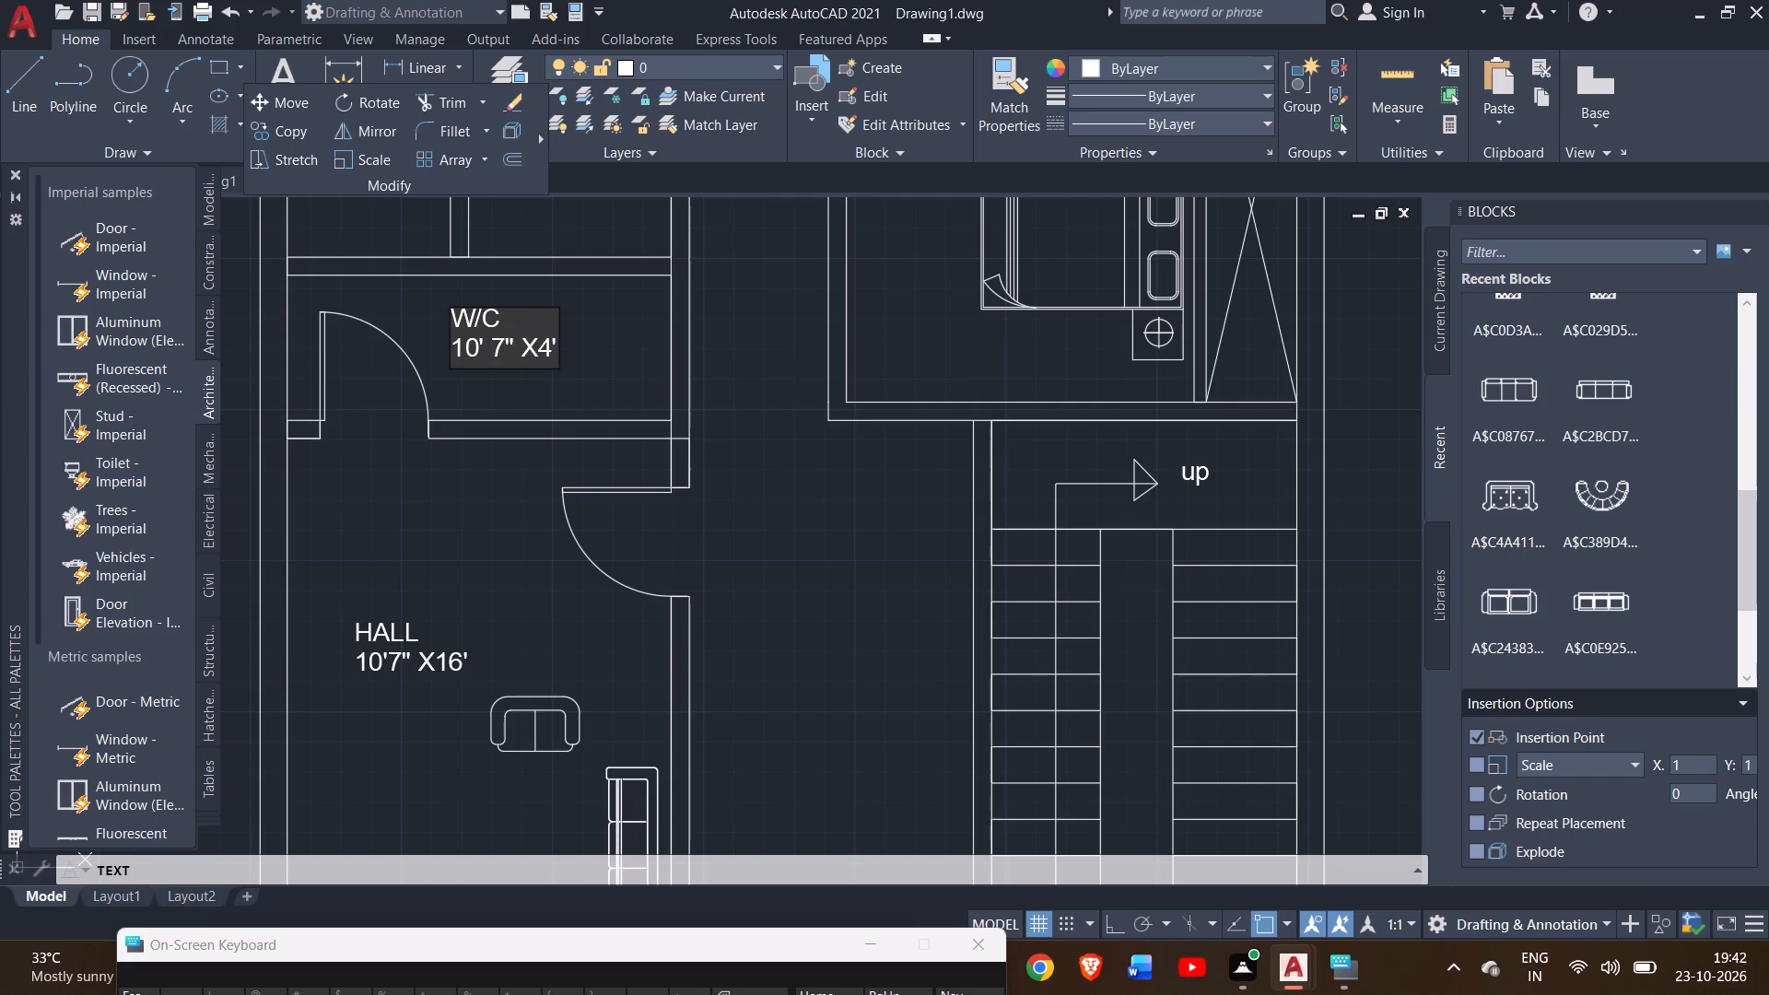
{"action": "scroll", "coordinate": [453, 328], "scroll_direction": "down", "scroll_amount": 3, "text": "ctrl"}
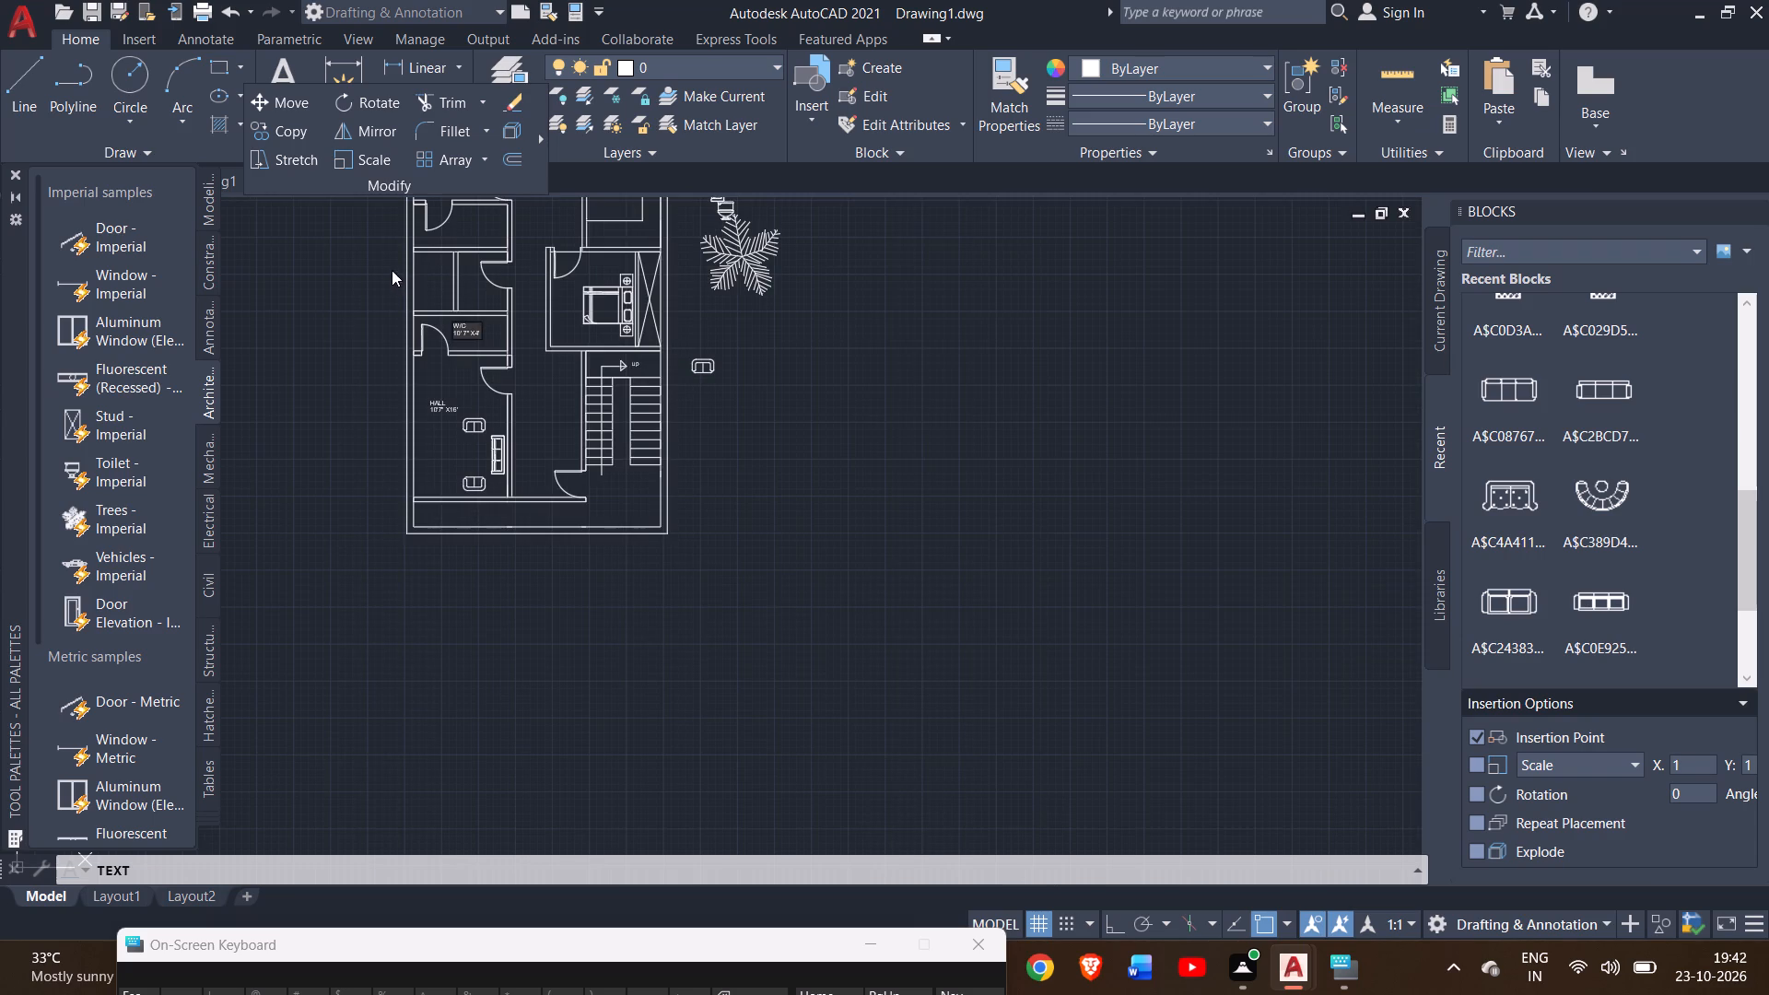
{"action": "scroll", "coordinate": [432, 258], "scroll_direction": "up", "scroll_amount": 4, "text": "ctrl"}
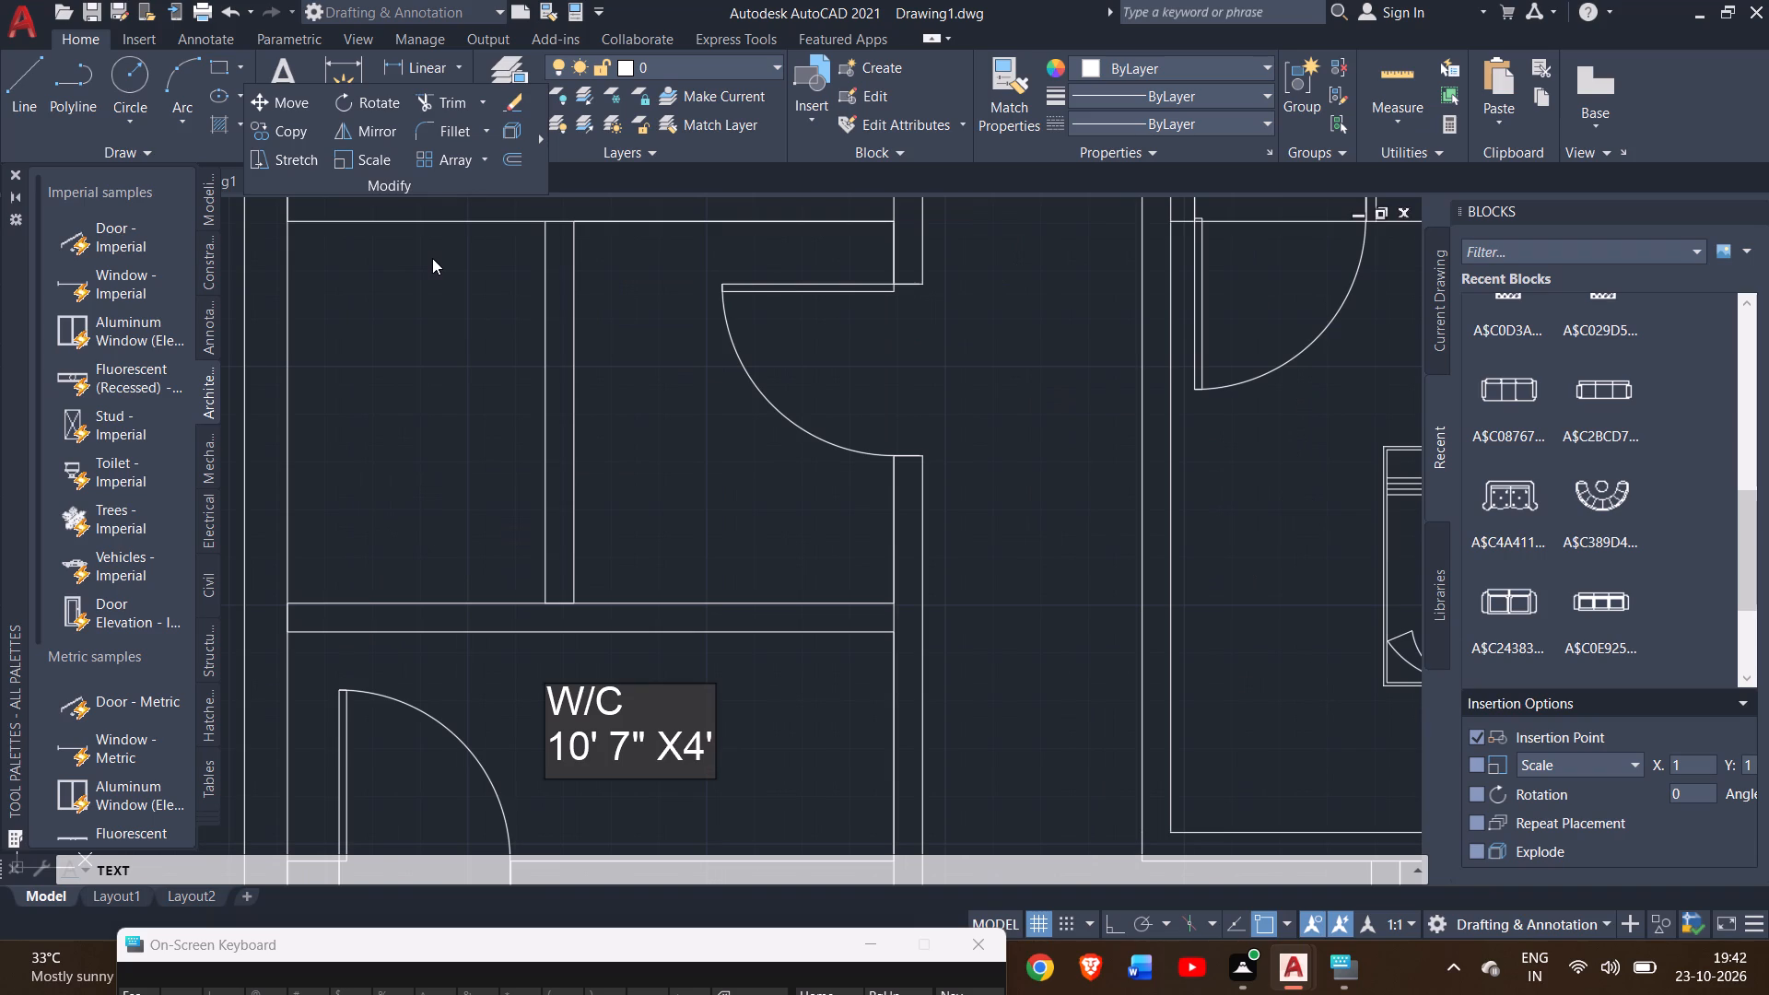
{"action": "left_click", "coordinate": [29, 87]}
{"action": "left_click", "coordinate": [594, 322]}
{"action": "key", "text": "w"}
{"action": "type", "text": "/C"}
{"action": "key", "text": "Return"}
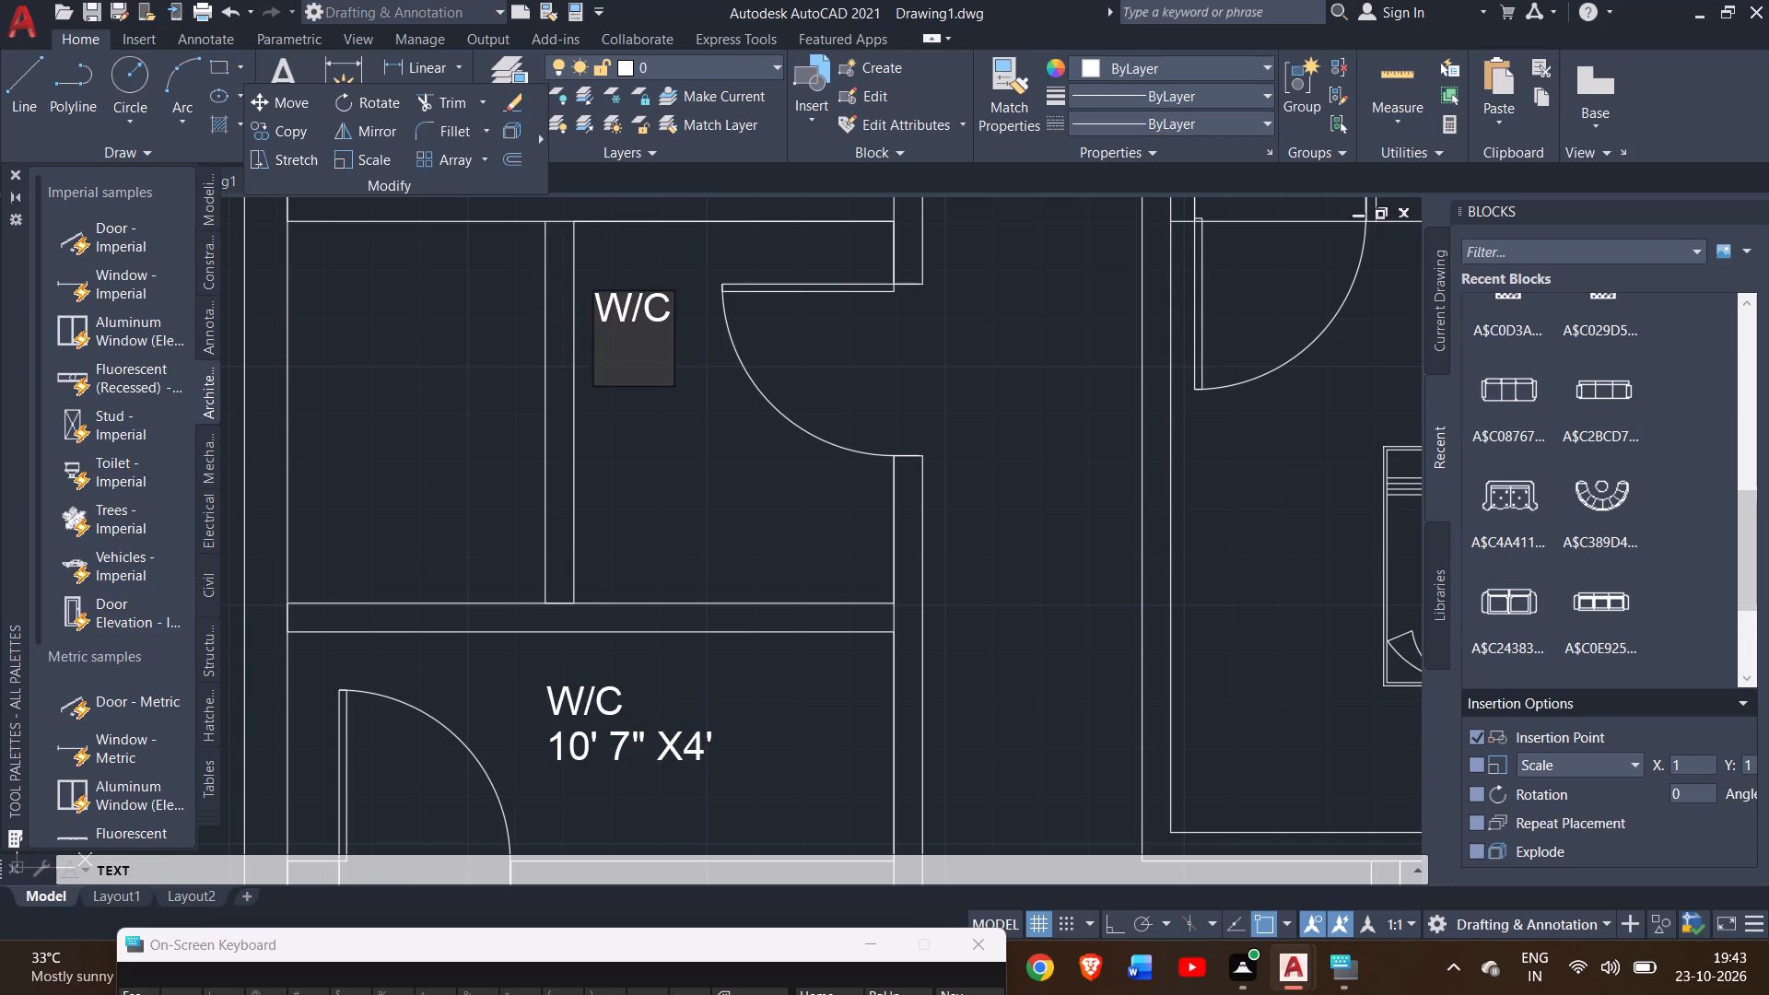
{"action": "type", "text": "5'"}
{"action": "key", "text": "7"}
{"action": "key", "text": "shift+quotedbl"}
{"action": "key", "text": "x"}
{"action": "key", "text": "6"}
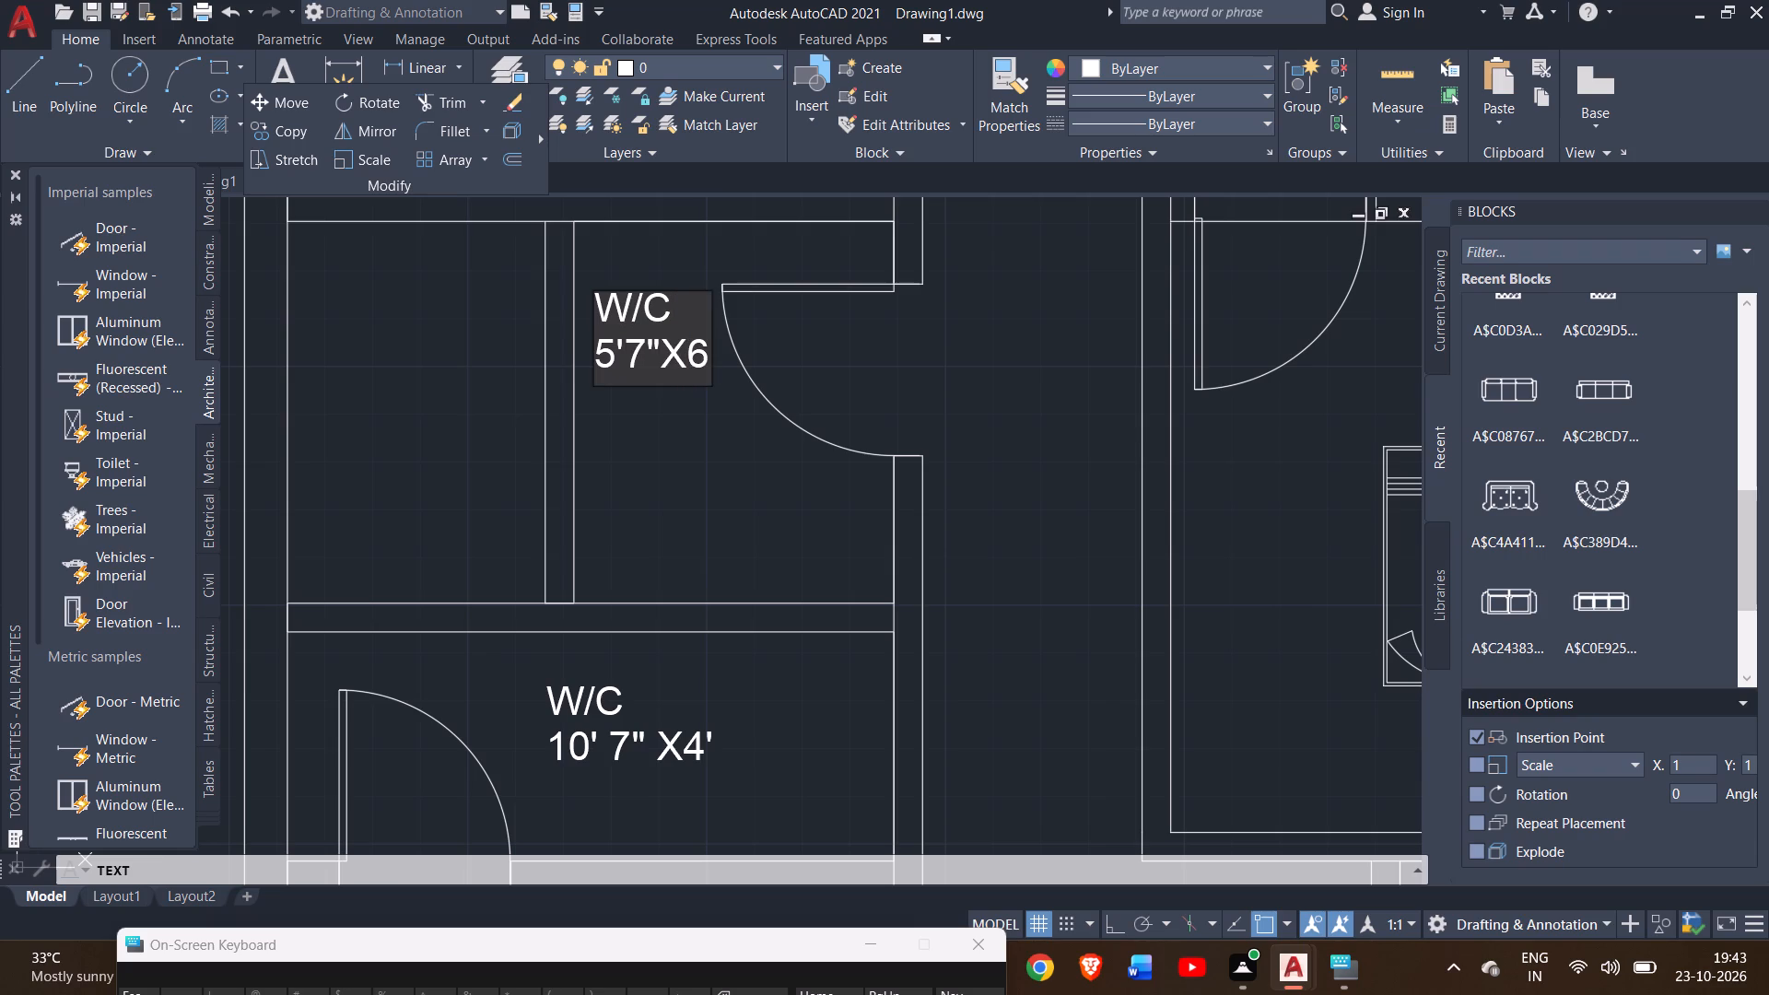
{"action": "key", "text": "apostrophe"}
{"action": "key", "text": "8"}
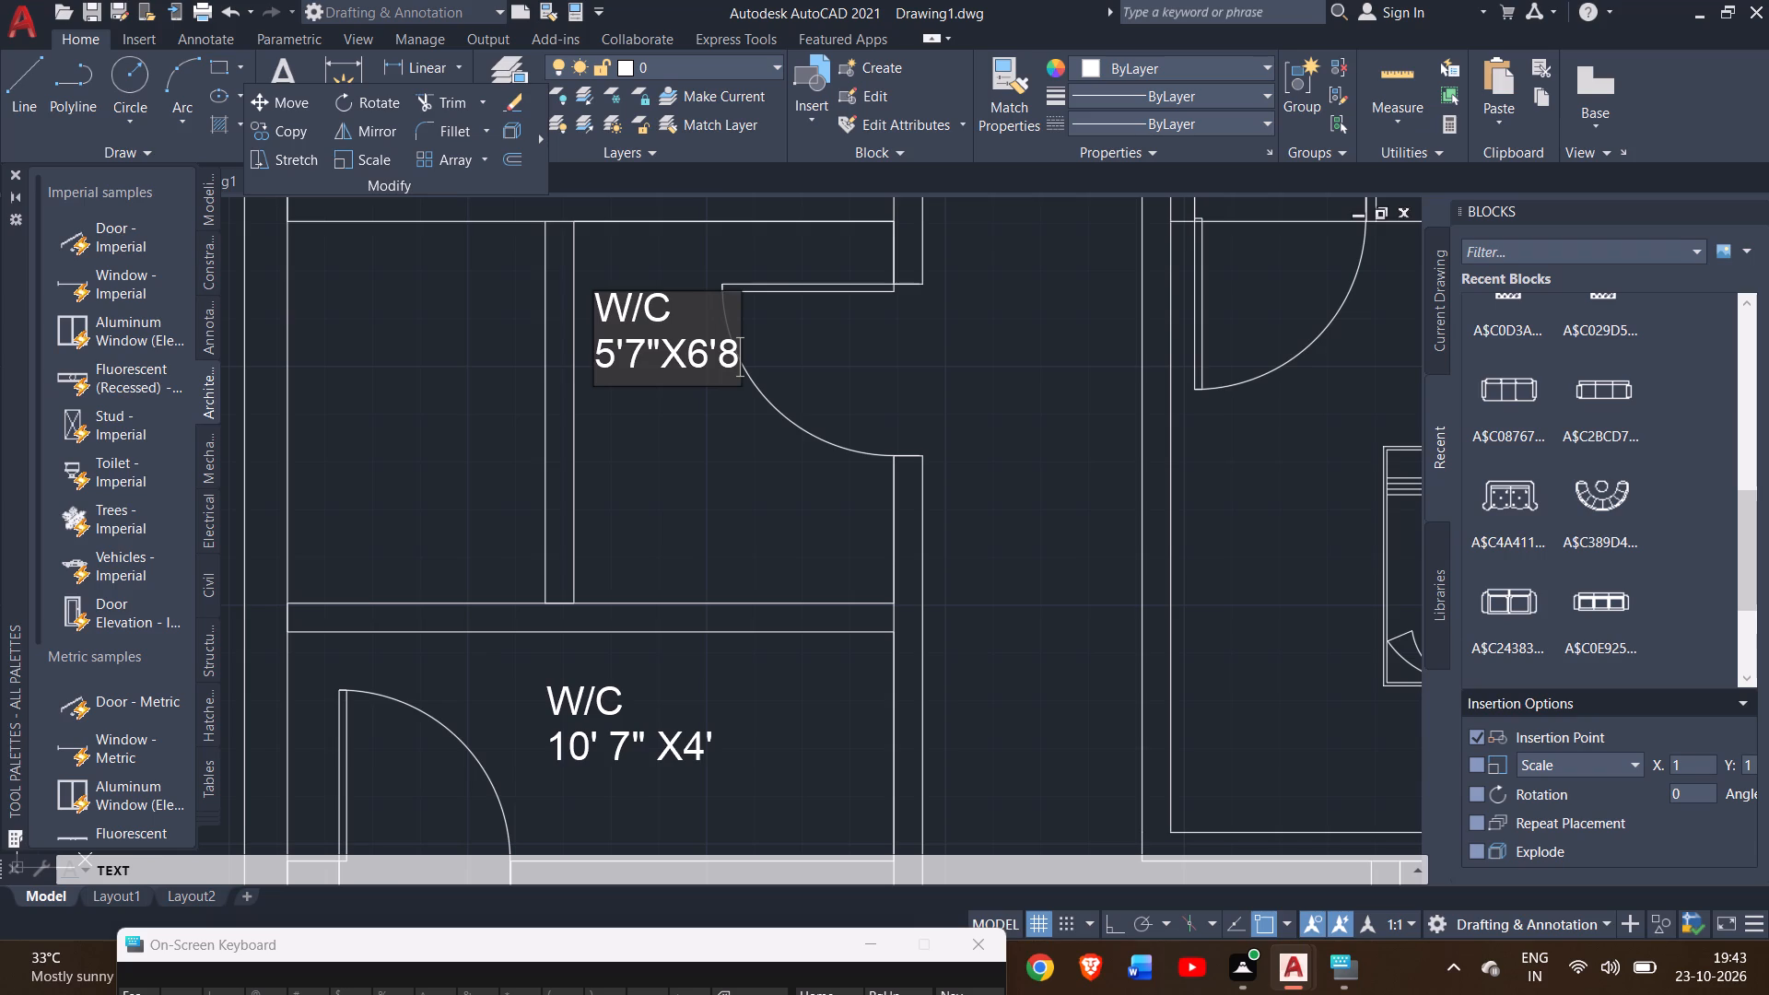
{"action": "key", "text": "shift+quotedbl"}
Label the room directly north of the divided space "W/C", with "10'7"X4'10"" on the line below.
{"action": "scroll", "coordinate": [594, 322], "scroll_direction": "down", "scroll_amount": 3, "text": "ctrl"}
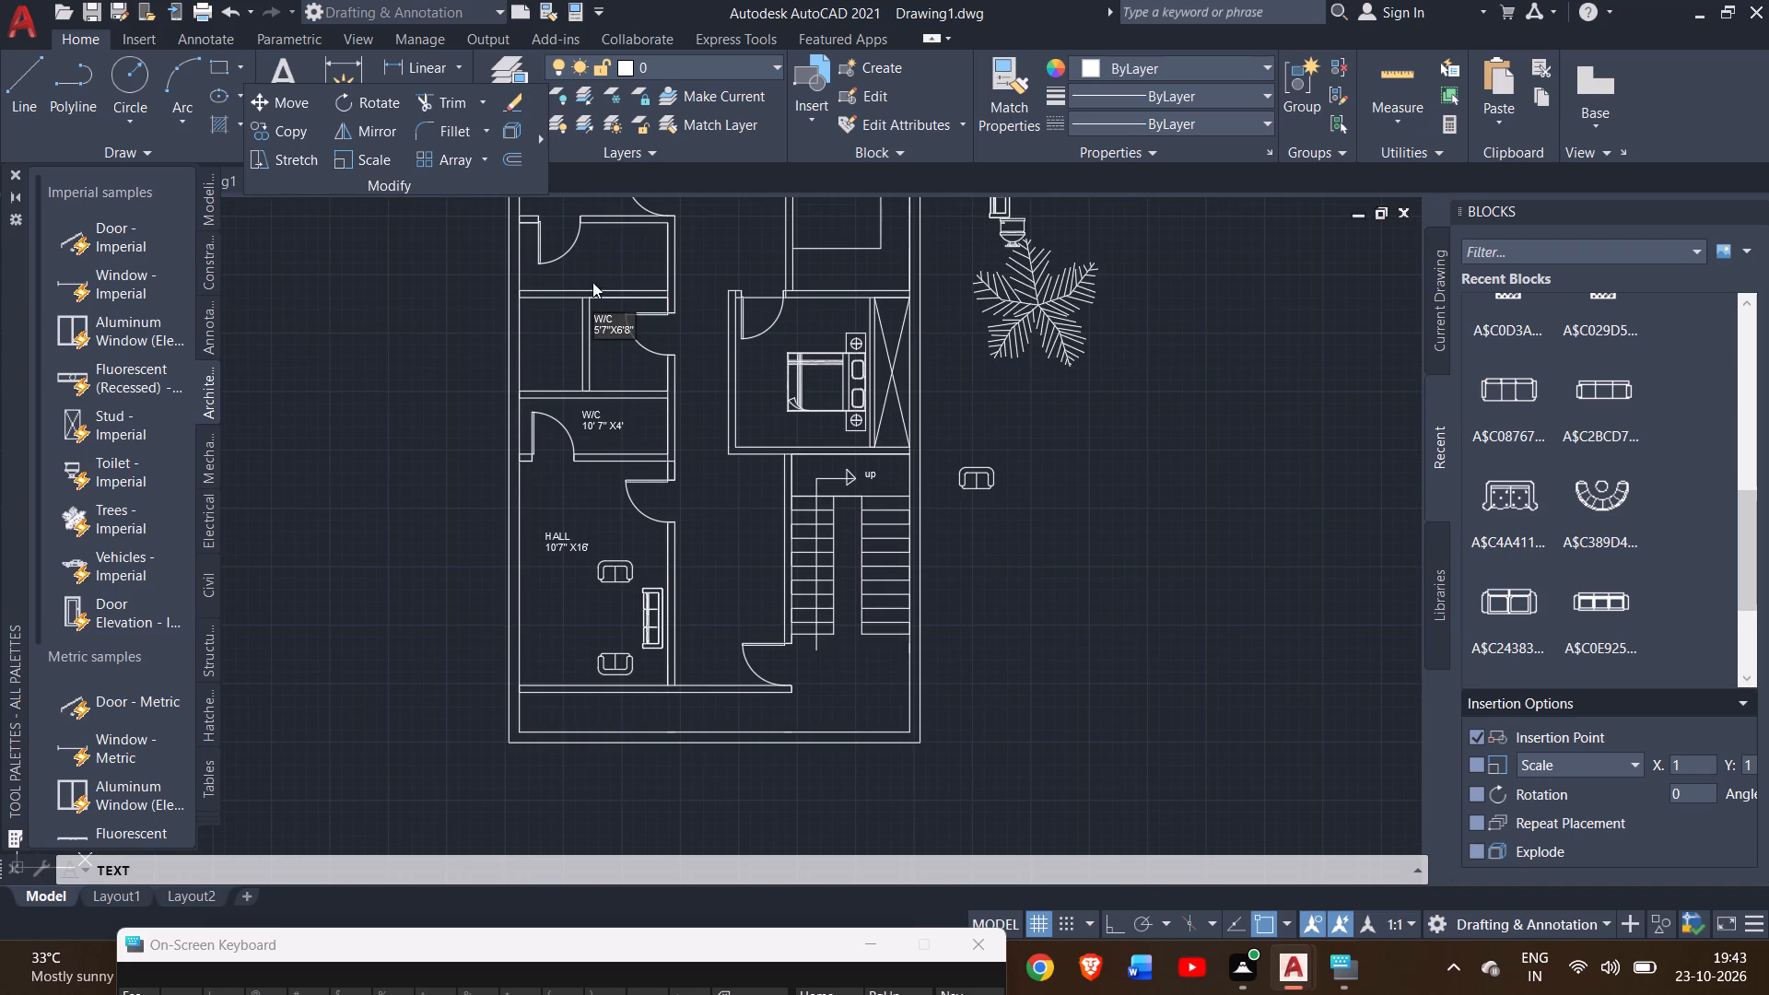
{"action": "left_click", "coordinate": [581, 250]}
{"action": "scroll", "coordinate": [581, 250], "scroll_direction": "up", "scroll_amount": 3, "text": "ctrl"}
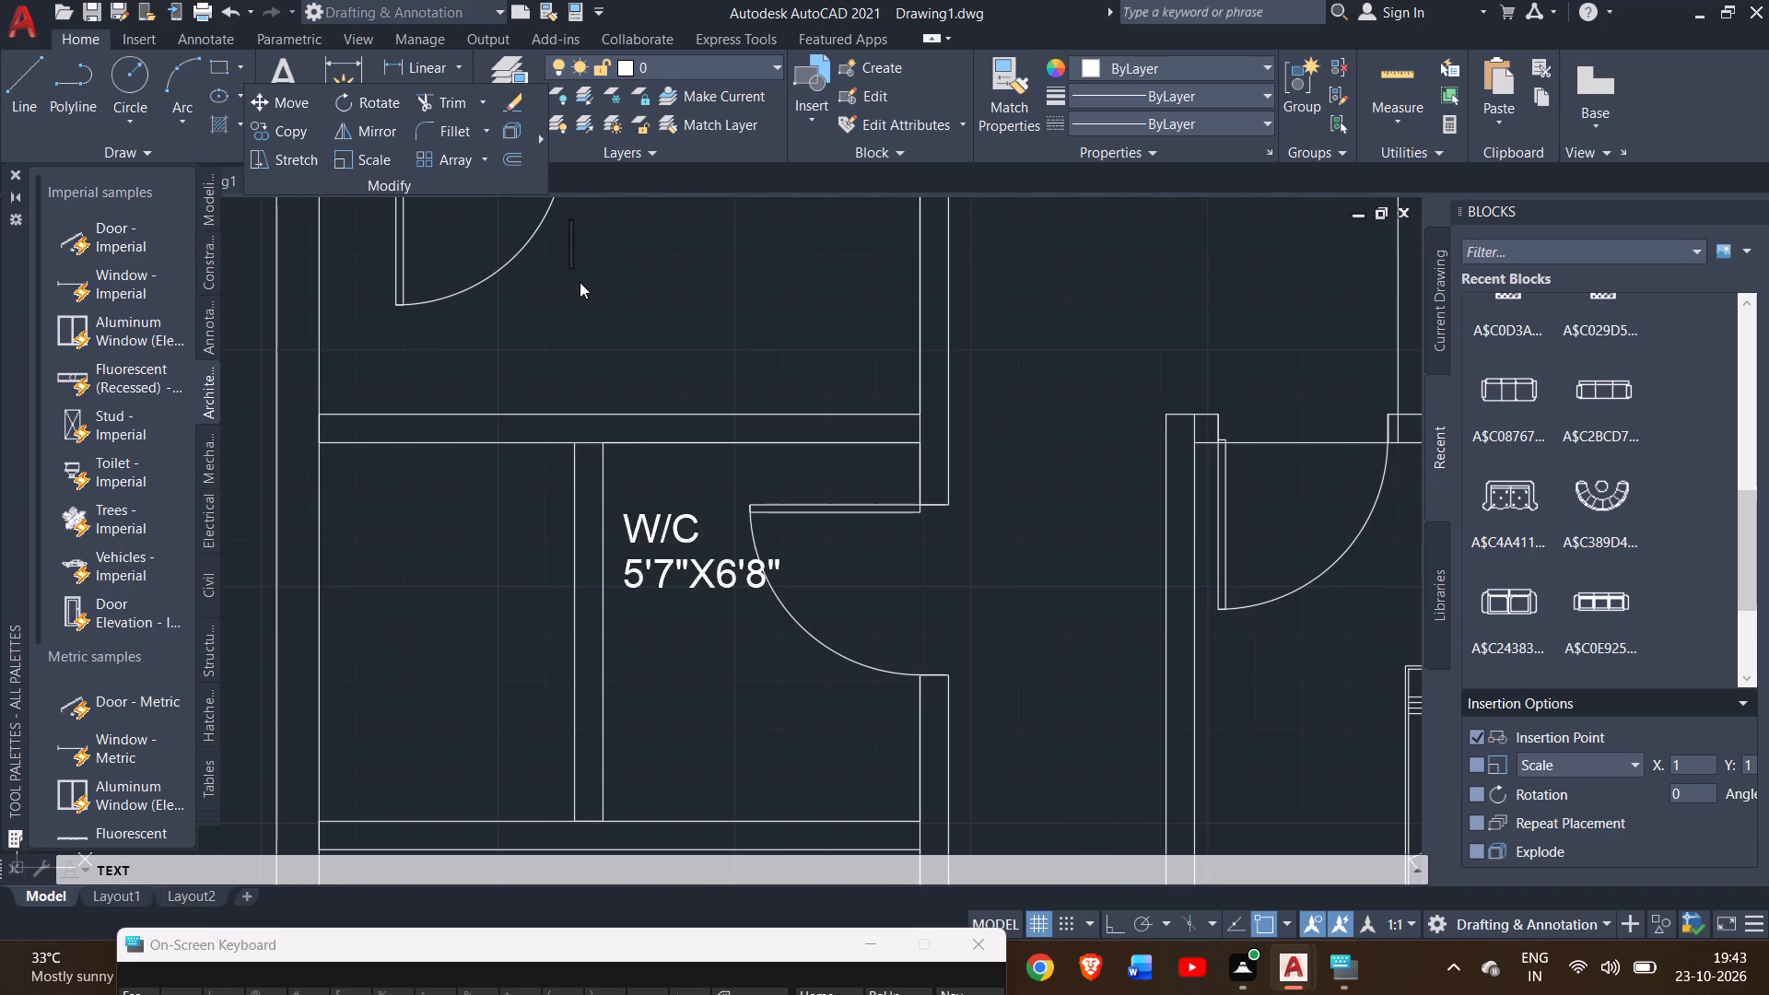
{"action": "left_click", "coordinate": [580, 282]}
{"action": "key", "text": "w"}
{"action": "key", "text": "slash"}
{"action": "key", "text": "c"}
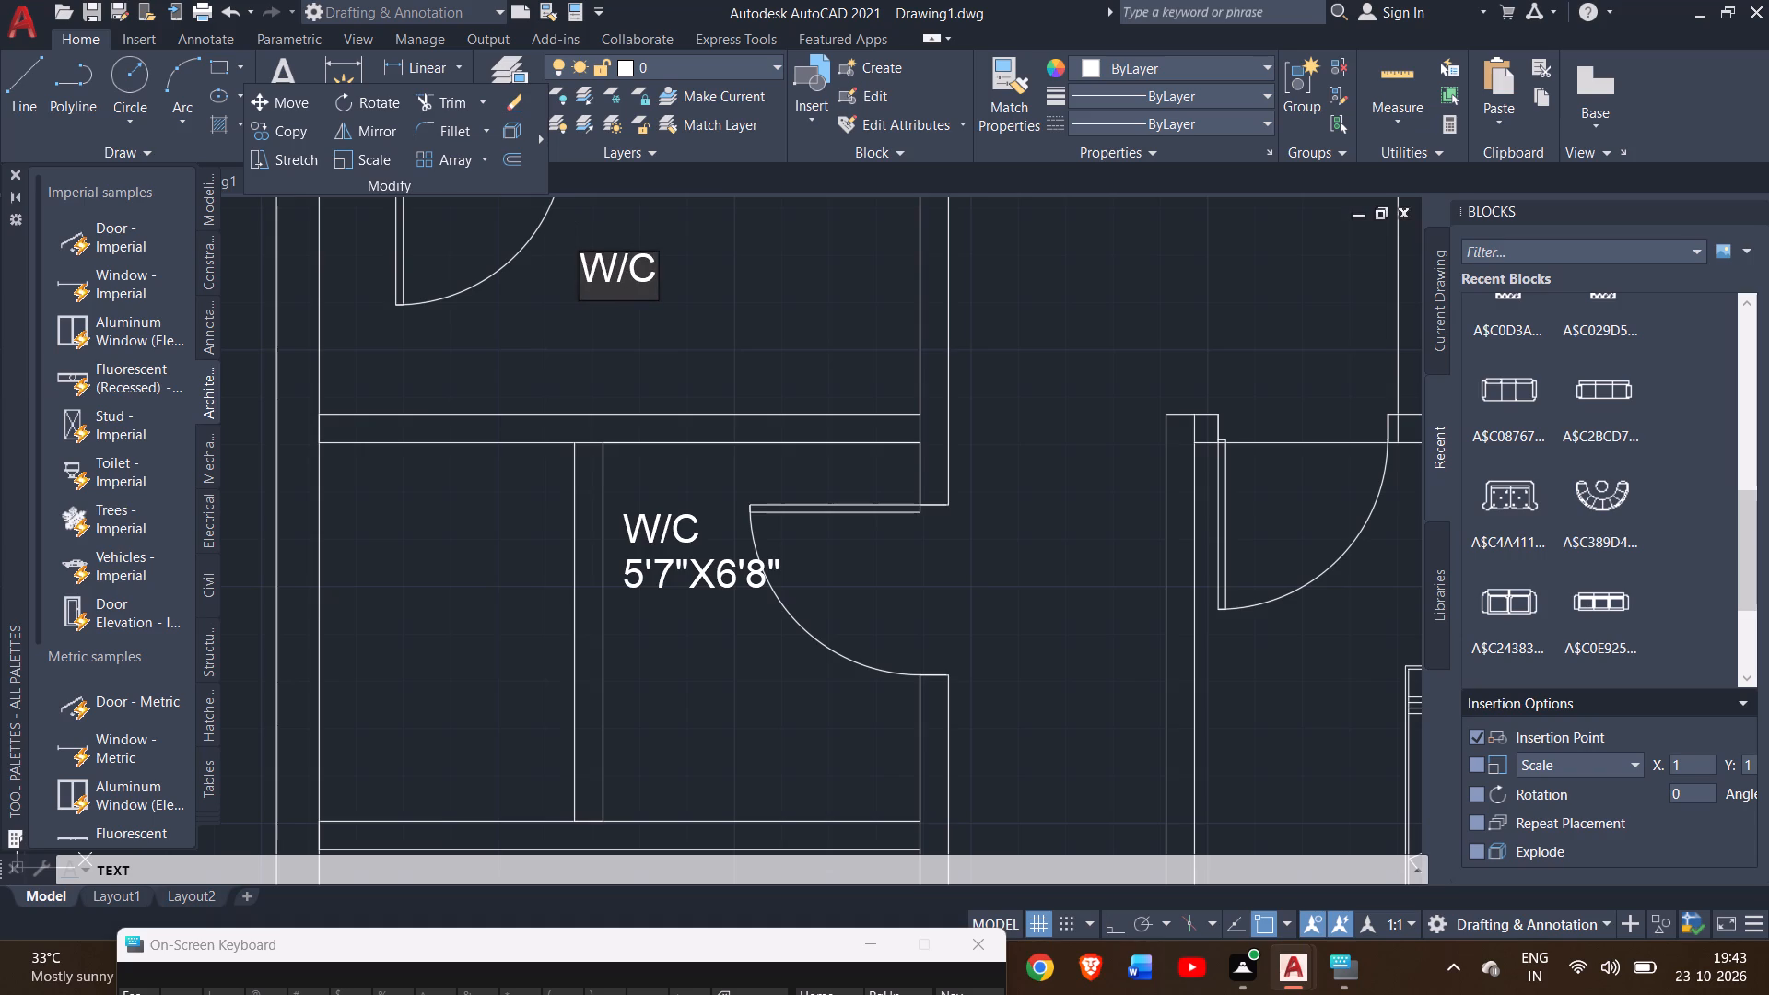
{"action": "key", "text": "Return"}
{"action": "type", "text": "10'7"}
{"action": "key", "text": "shift+quotedbl"}
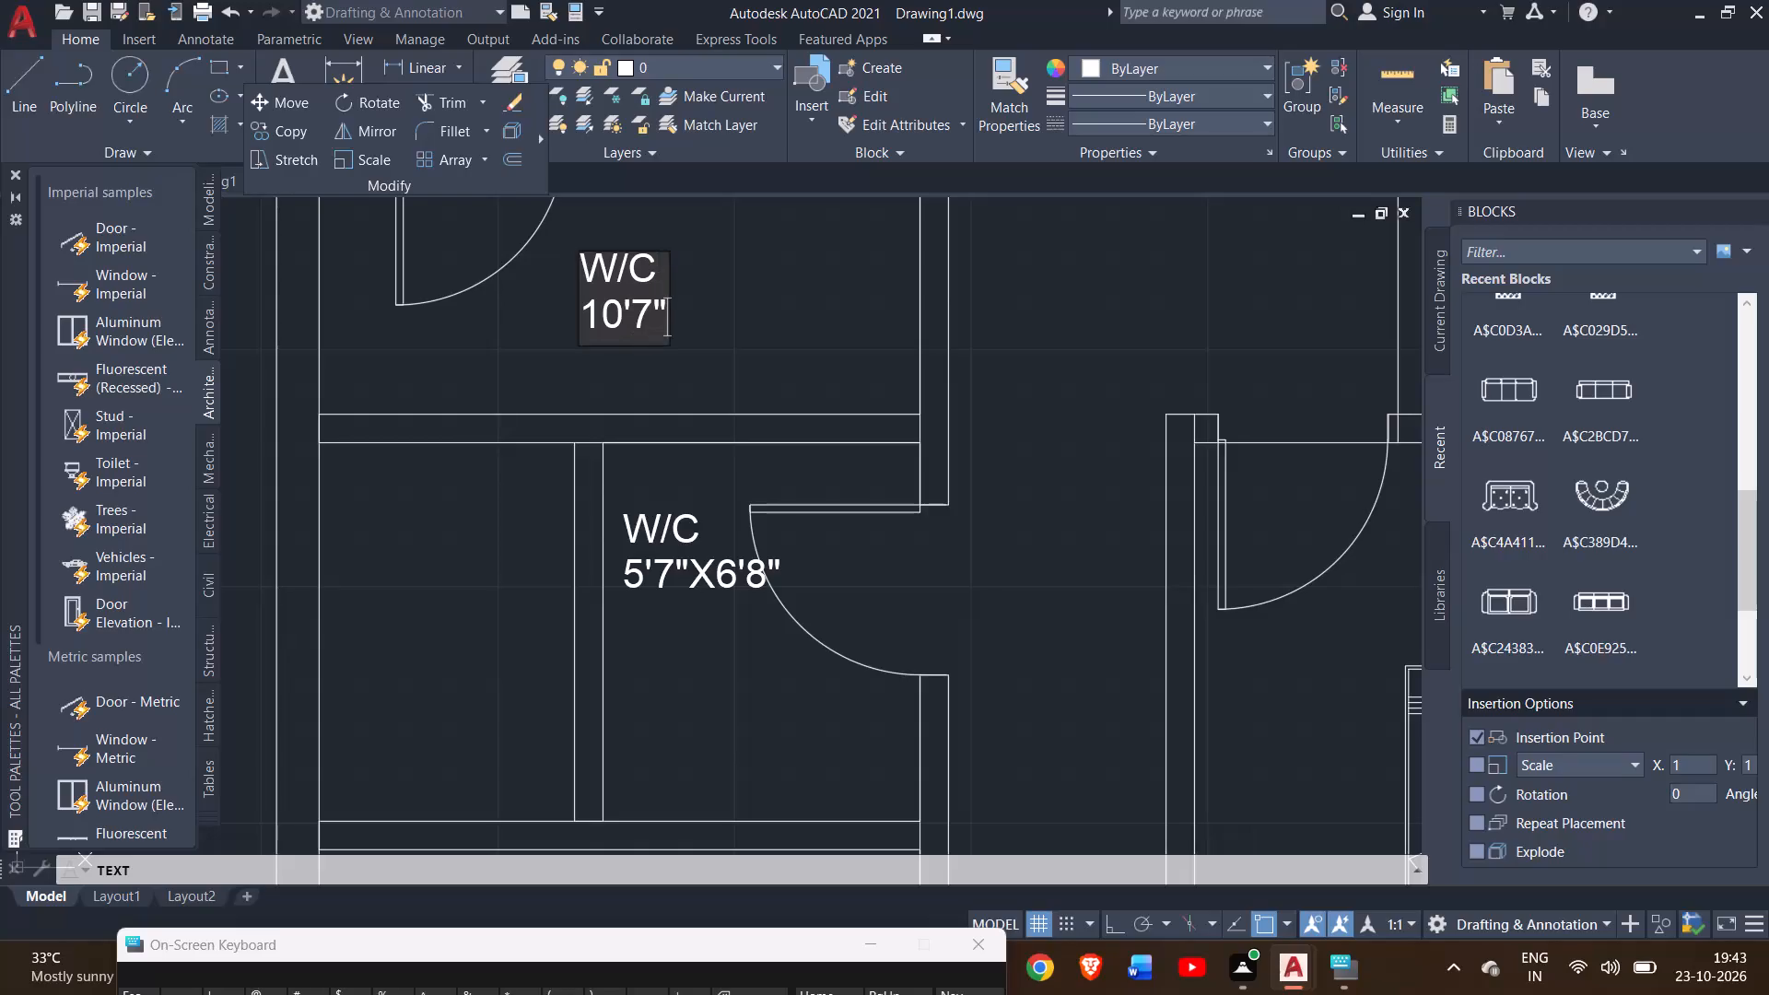
{"action": "key", "text": "x"}
{"action": "type", "text": "4'"}
{"action": "type", "text": "10"}
{"action": "key", "text": "shift+quotedbl"}
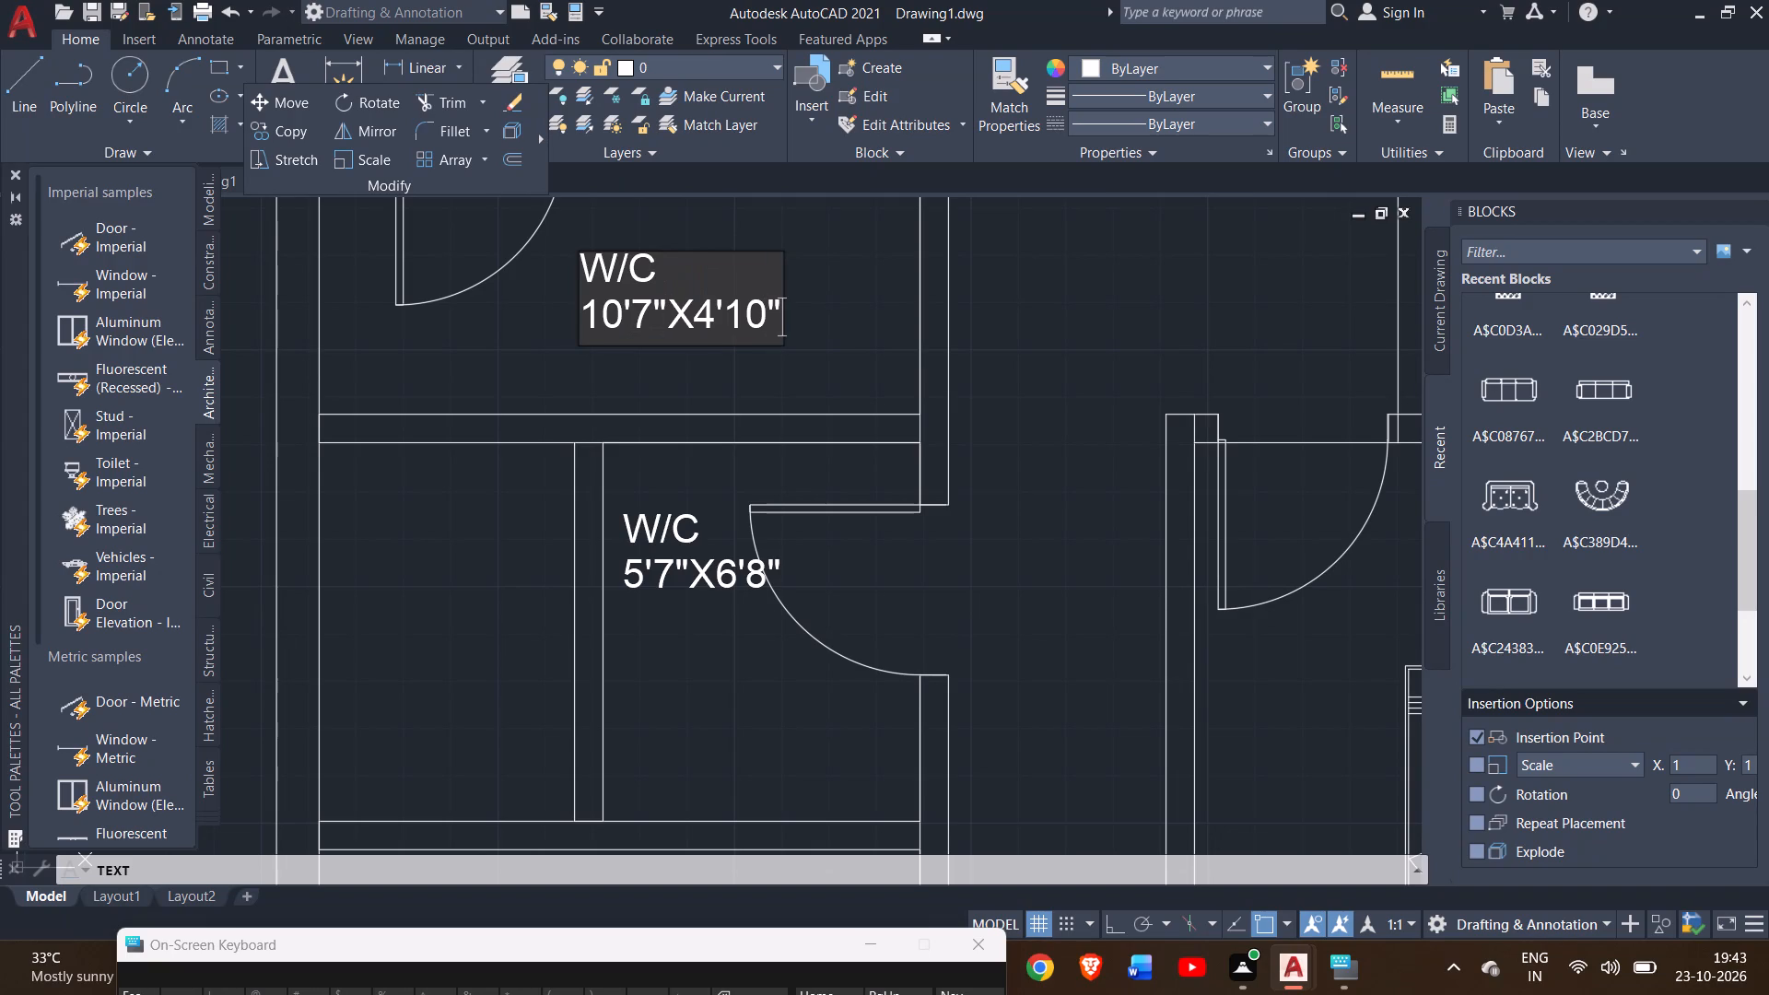
Label the northwest room "BED ROOM" just south of its bed, with "10'7" X11'" on the line below.
{"action": "scroll", "coordinate": [580, 282], "scroll_direction": "down", "scroll_amount": 3, "text": "ctrl"}
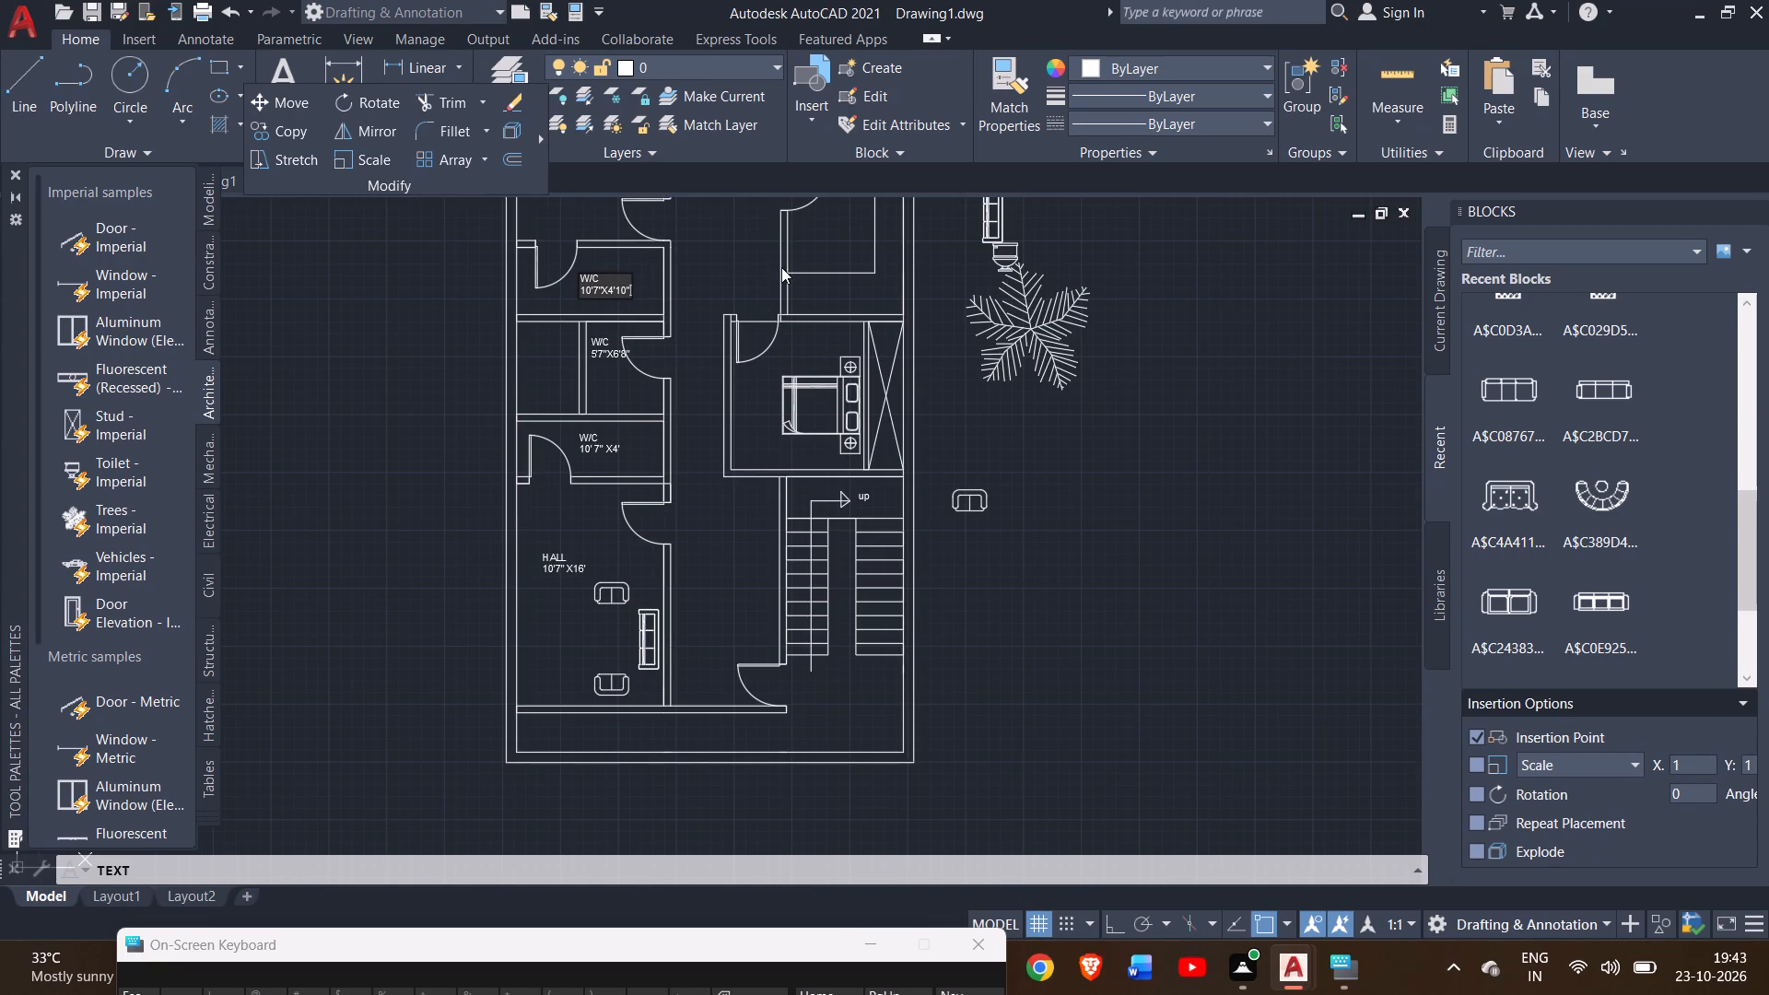
{"action": "left_click_drag", "start_coordinate": [781, 267], "coordinate": [757, 228]}
{"action": "scroll", "coordinate": [757, 228], "scroll_direction": "down", "scroll_amount": 2, "text": "ctrl"}
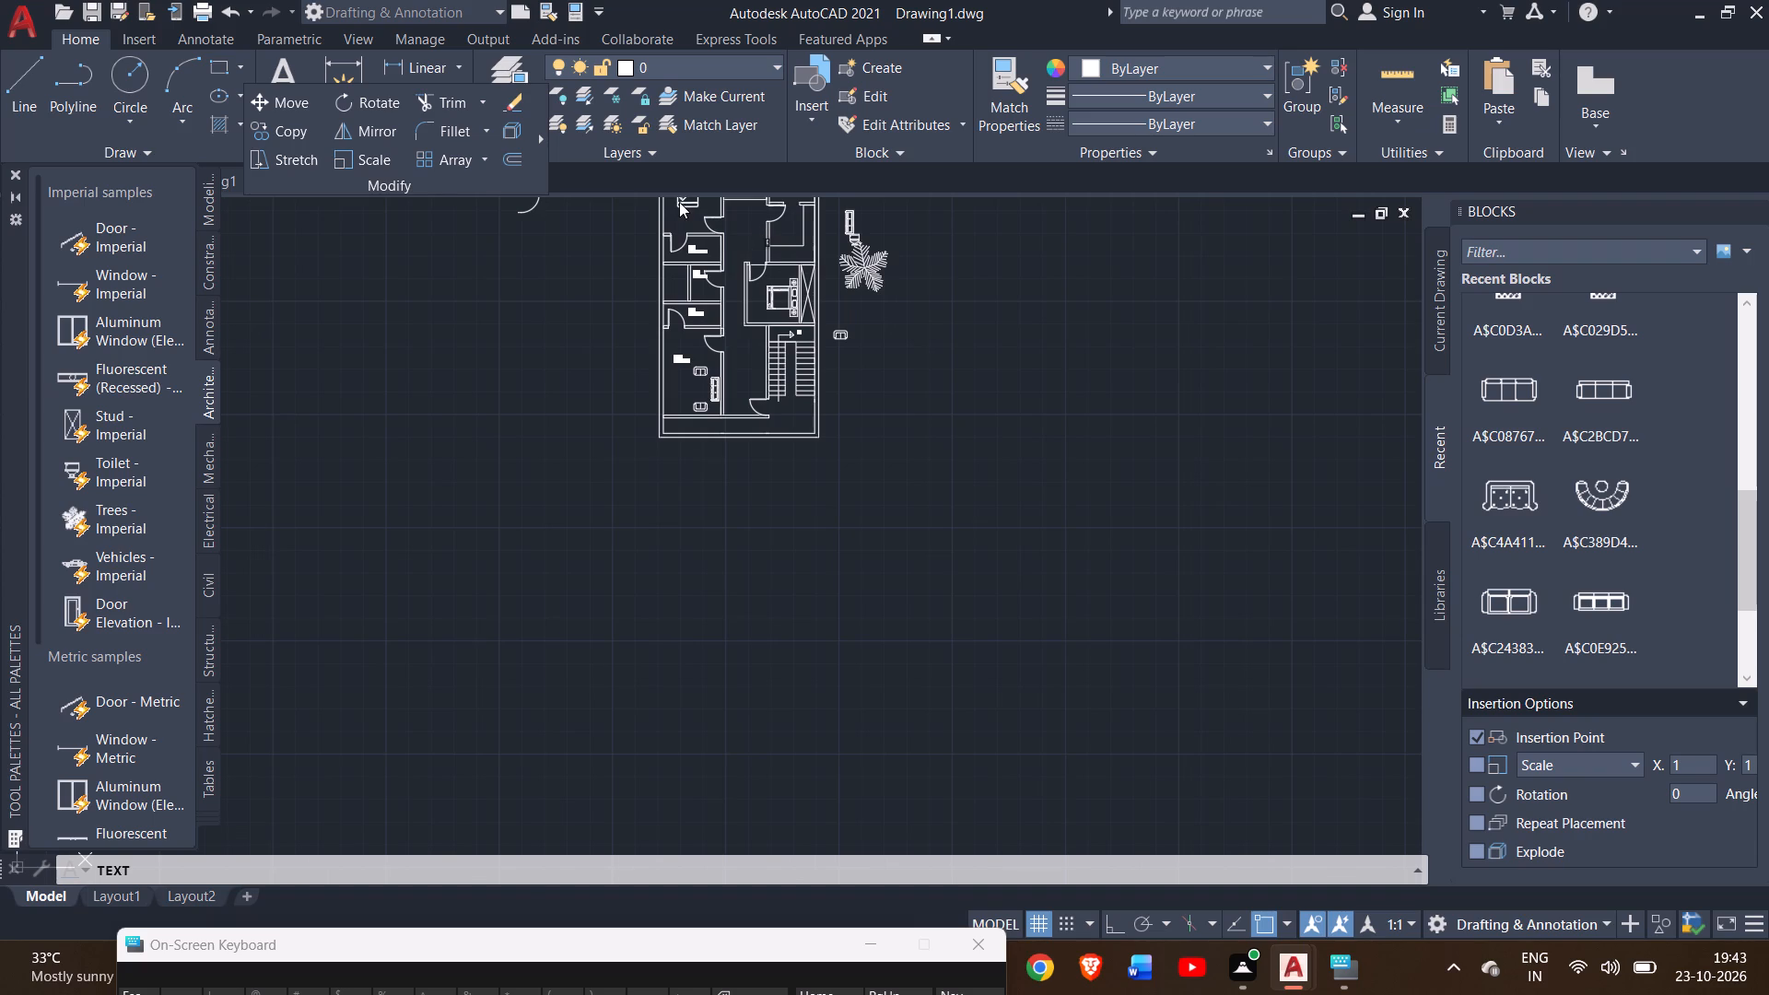
{"action": "scroll", "coordinate": [676, 201], "scroll_direction": "up", "scroll_amount": 3, "text": "ctrl"}
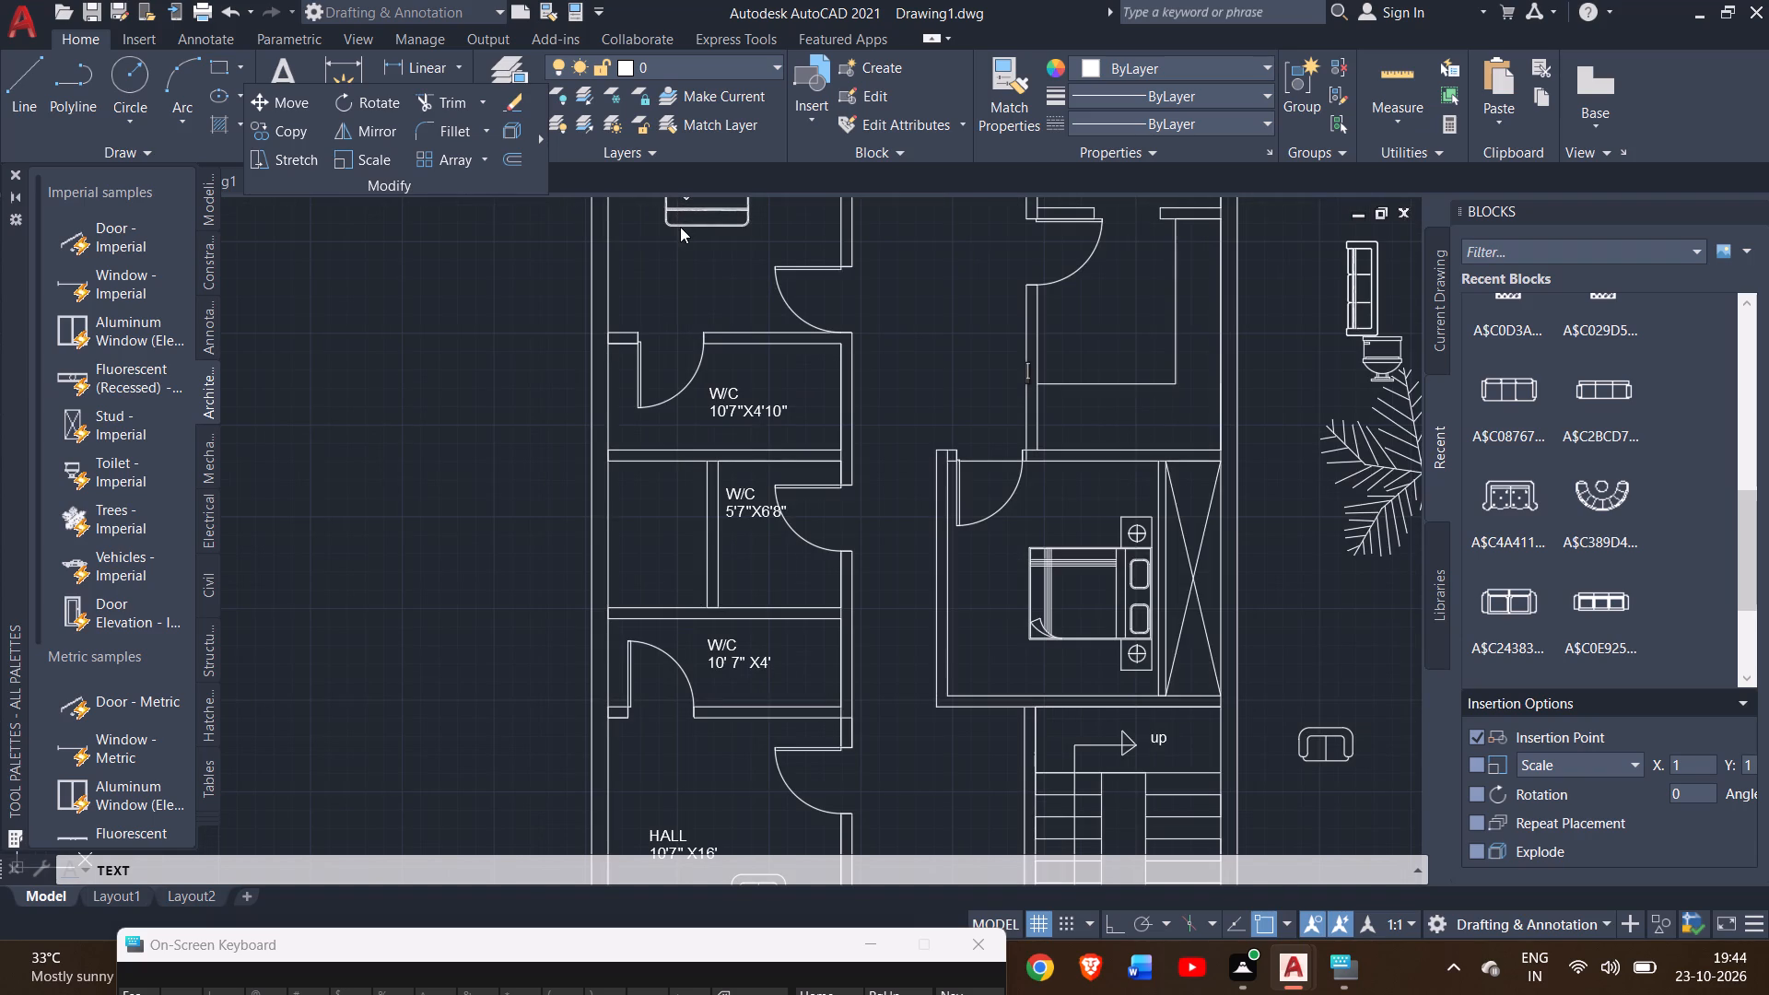
{"action": "scroll", "coordinate": [680, 227], "scroll_direction": "up", "scroll_amount": 3, "text": "ctrl"}
{"action": "scroll", "coordinate": [681, 285], "scroll_direction": "down", "scroll_amount": 3, "text": "ctrl"}
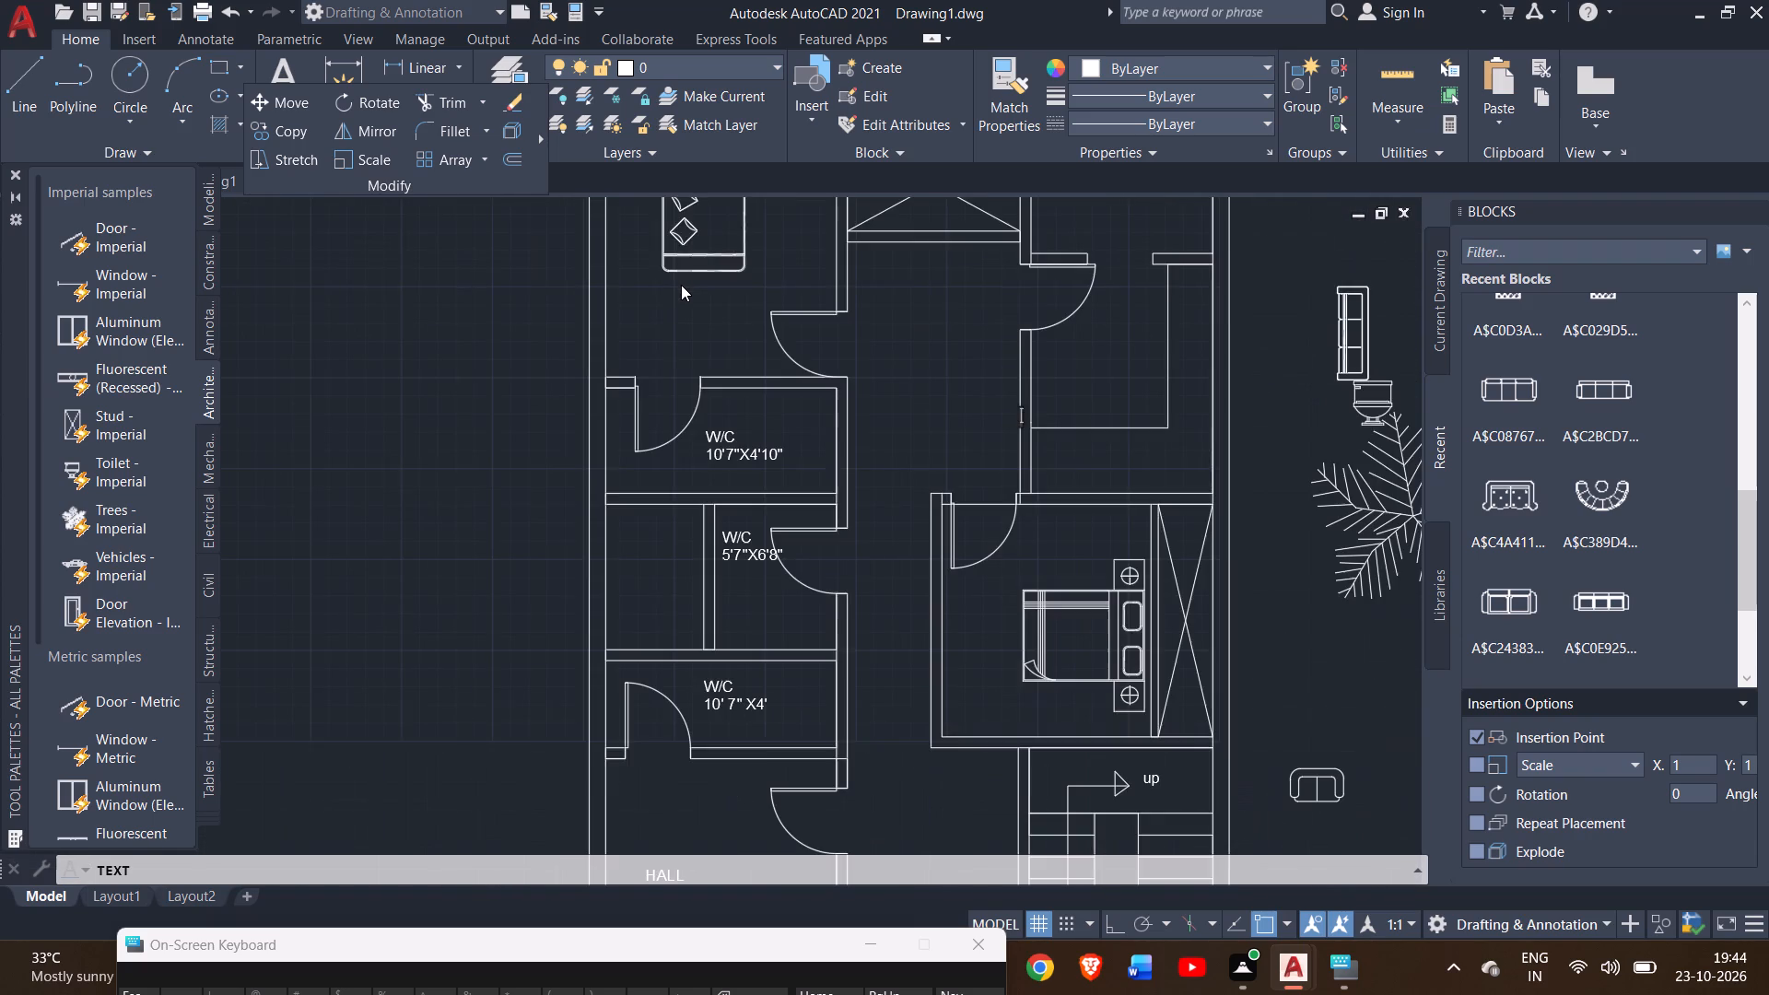
{"action": "scroll", "coordinate": [681, 285], "scroll_direction": "down", "scroll_amount": 3, "text": "ctrl"}
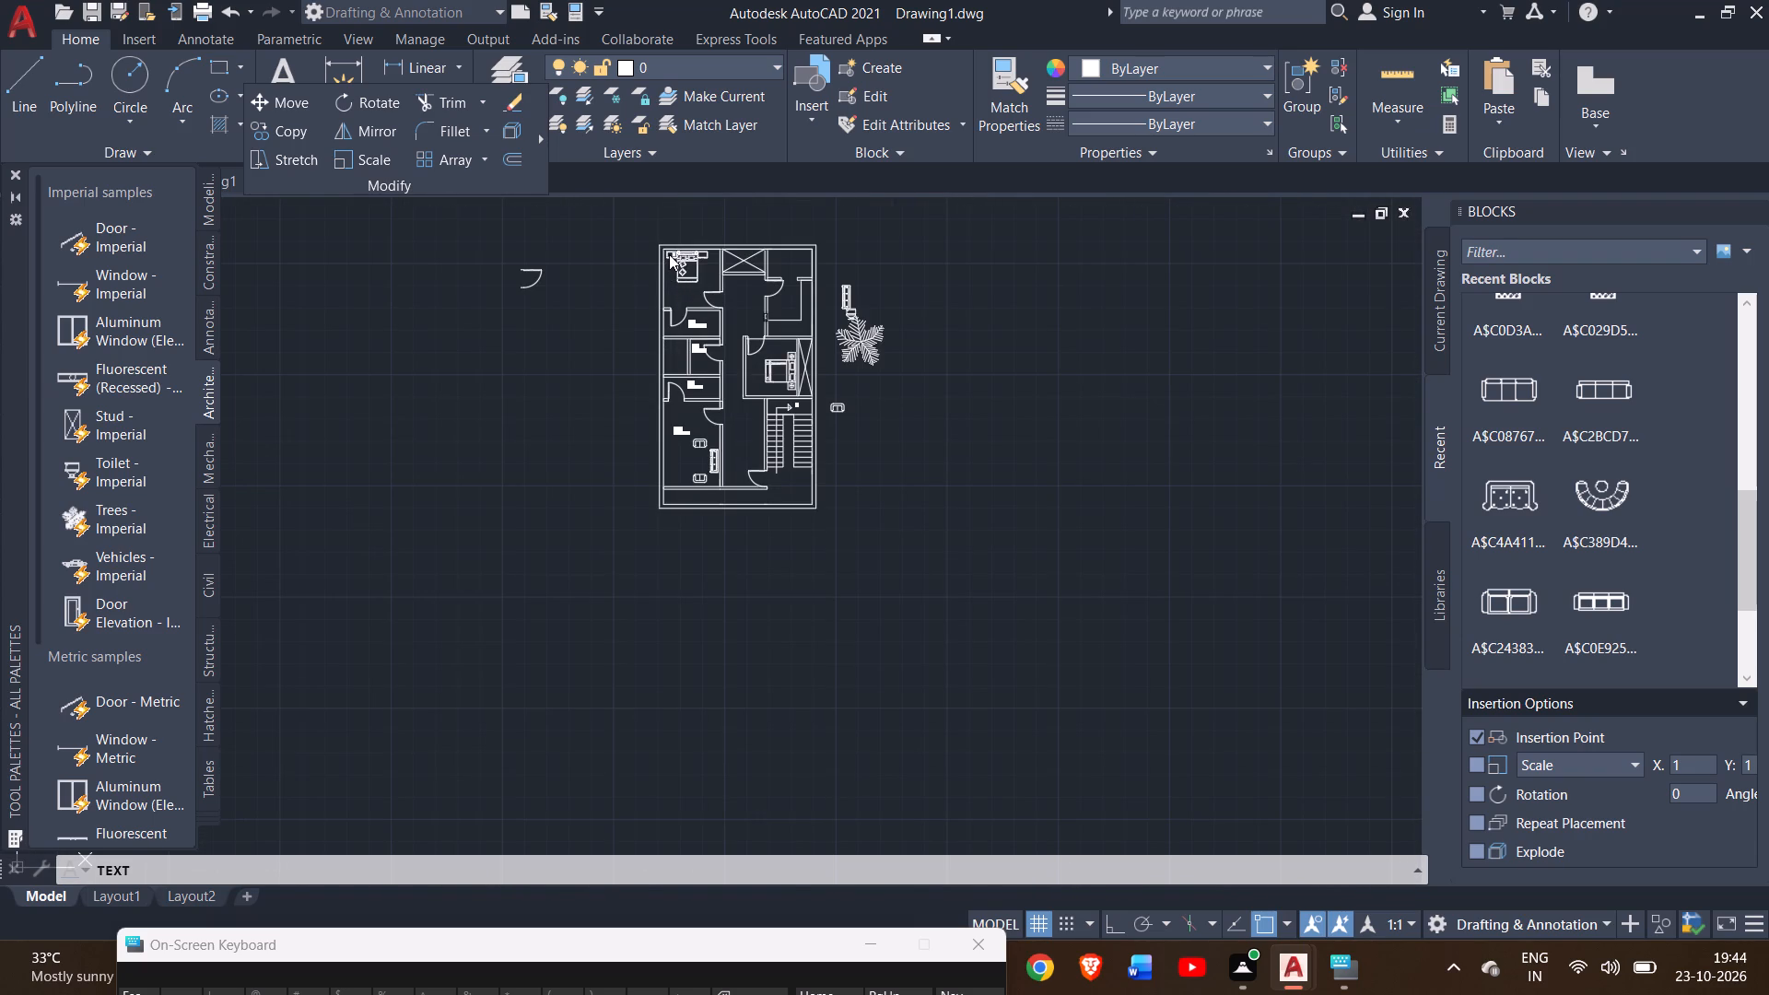
{"action": "scroll", "coordinate": [669, 254], "scroll_direction": "up", "scroll_amount": 3, "text": "ctrl"}
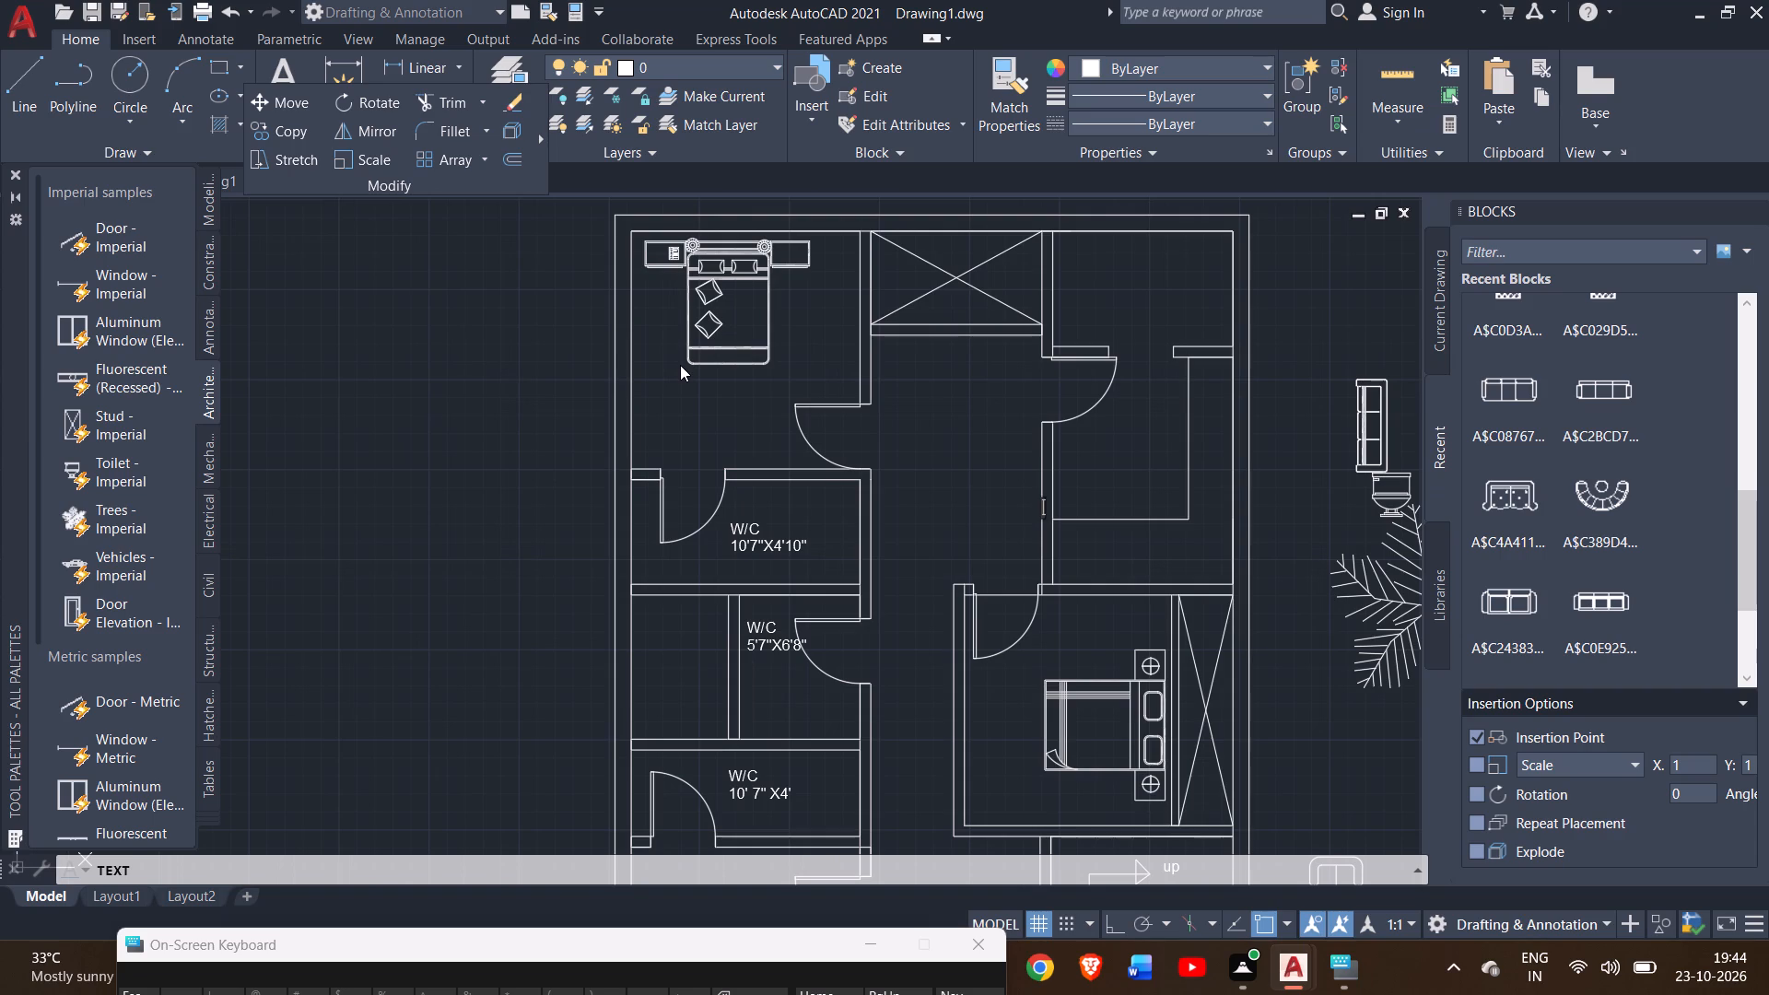
{"action": "scroll", "coordinate": [680, 365], "scroll_direction": "up", "scroll_amount": 1}
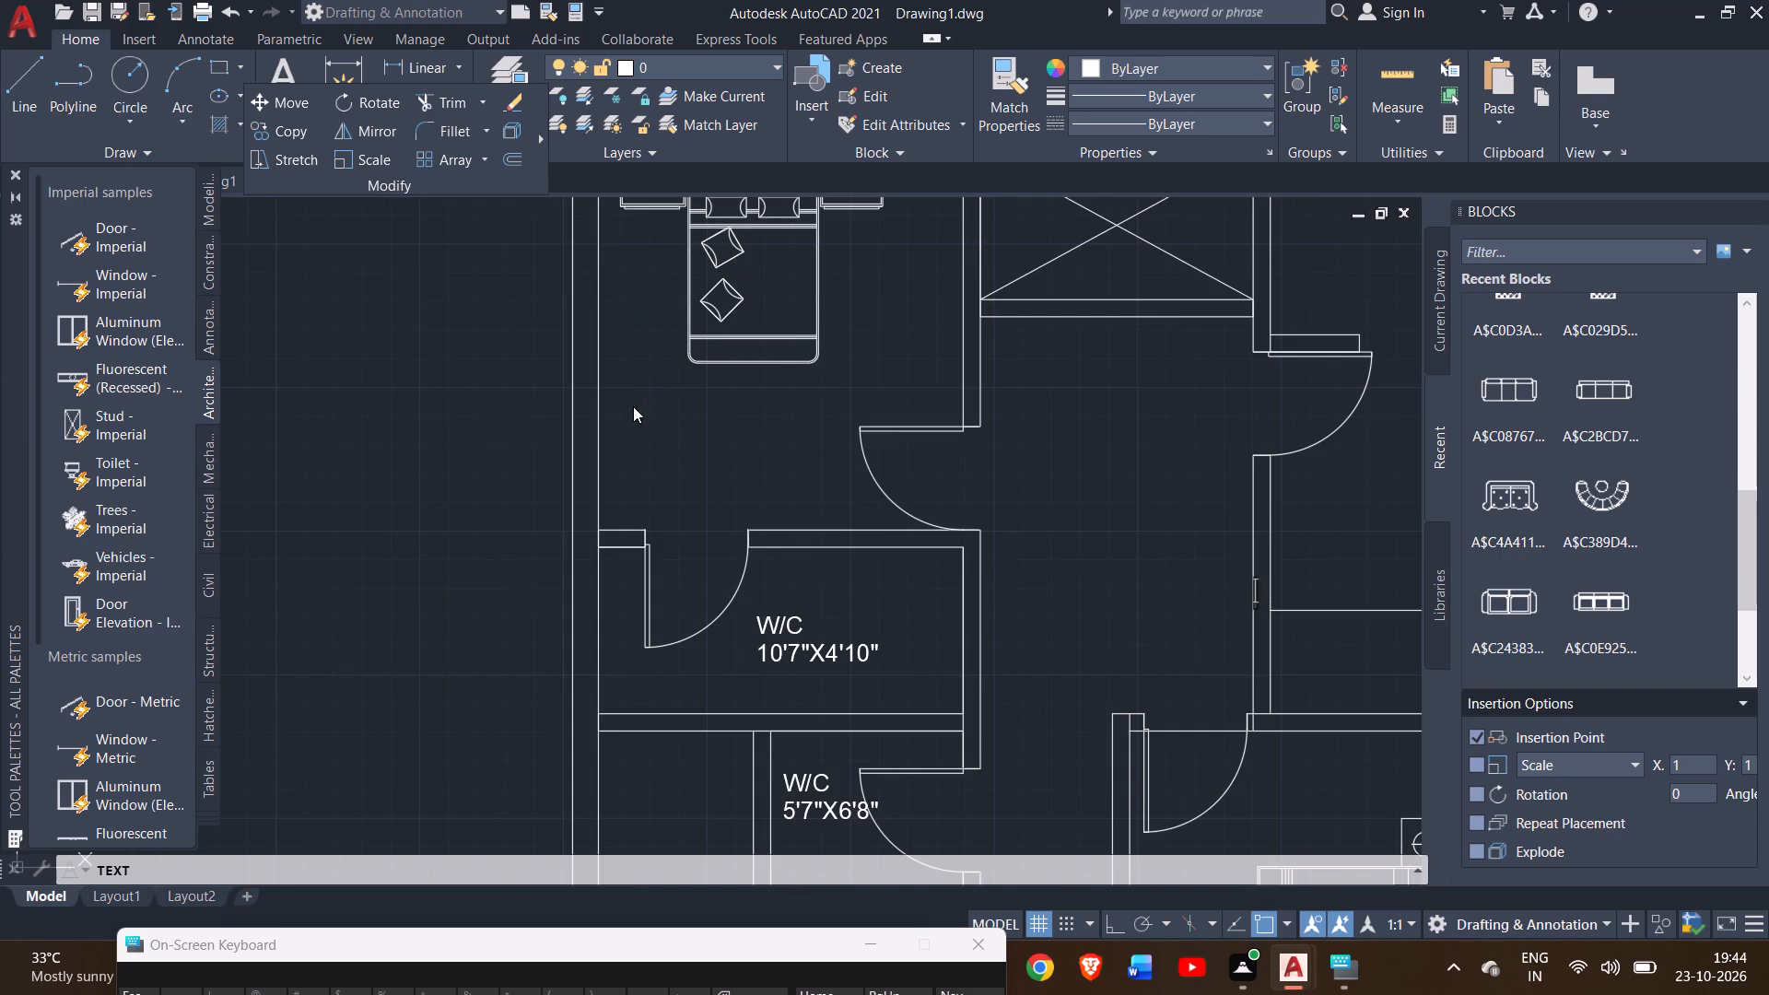
{"action": "left_click", "coordinate": [633, 406]}
{"action": "left_click", "coordinate": [687, 391]}
{"action": "type", "text": "BED"}
{"action": "key", "text": "space"}
{"action": "key", "text": "r"}
{"action": "type", "text": "OO"}
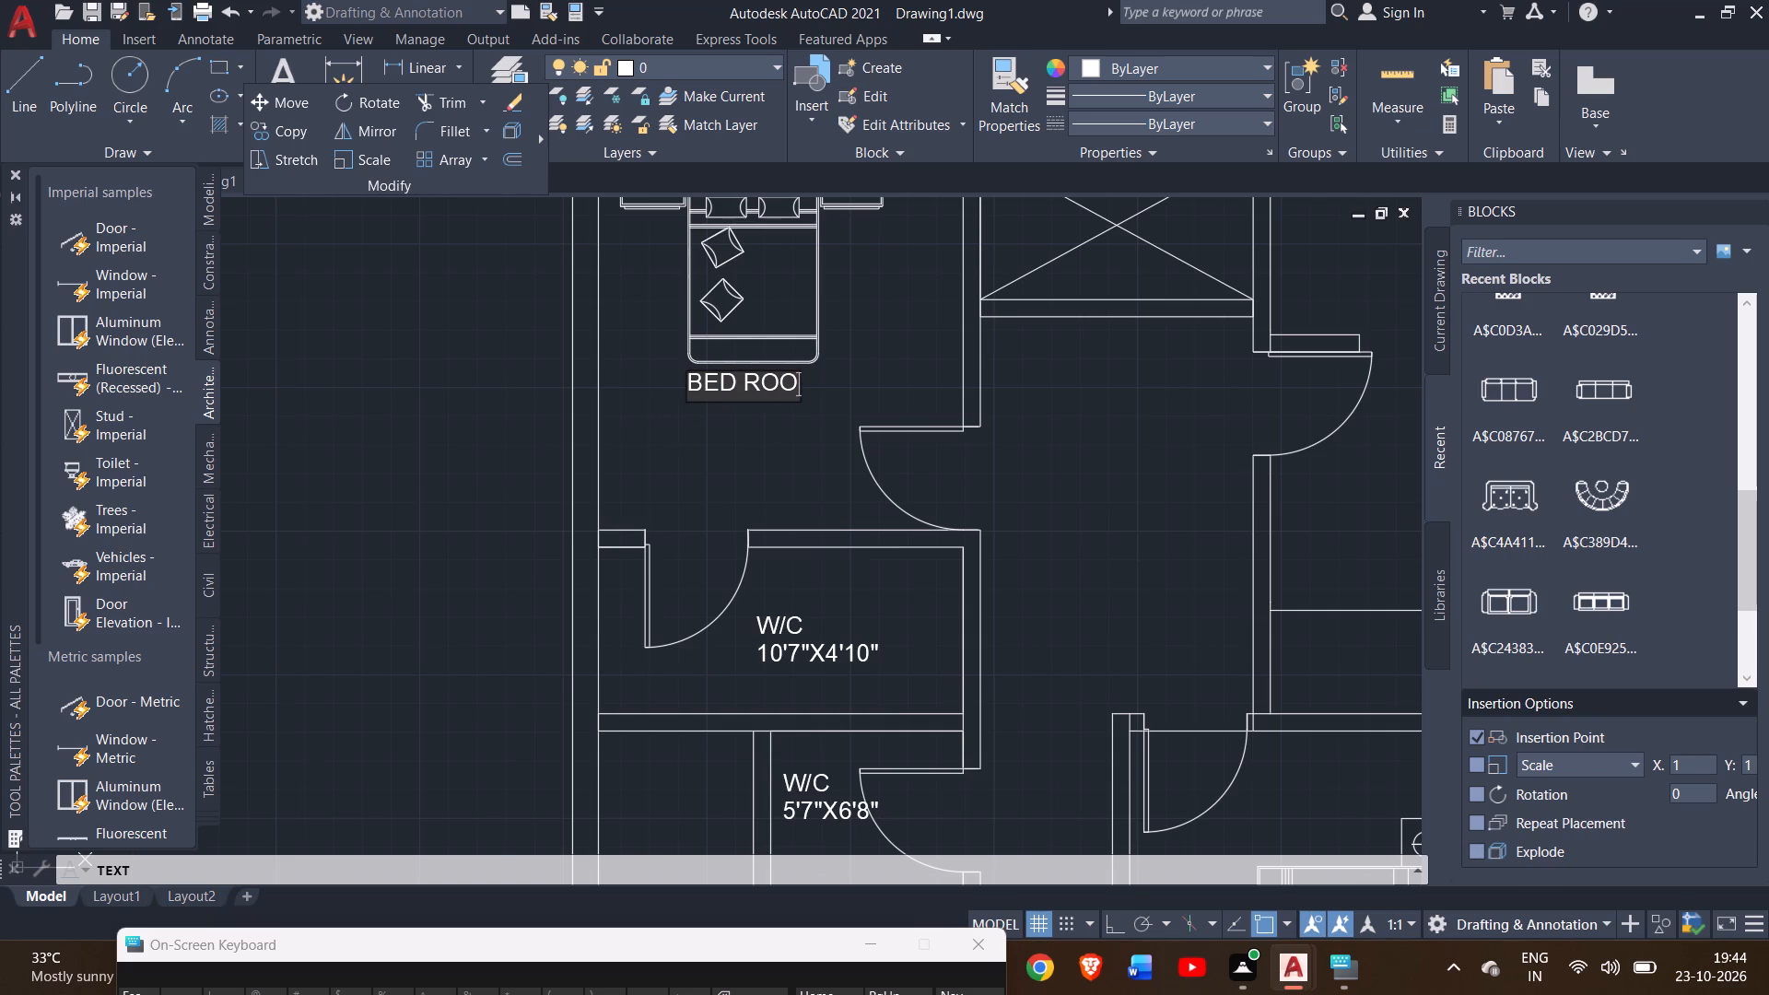
{"action": "key", "text": "m"}
{"action": "key", "text": "Return"}
{"action": "type", "text": "10'"}
{"action": "key", "text": "7"}
{"action": "key", "text": "shift+quotedbl"}
{"action": "key", "text": "space"}
{"action": "type", "text": "X"}
{"action": "type", "text": "11'"}
Label the open central area east of the northernmost W/C "DINING", with "9'3" X12'" on the line below.
{"action": "scroll", "coordinate": [730, 392], "scroll_direction": "down", "scroll_amount": 2, "text": "ctrl"}
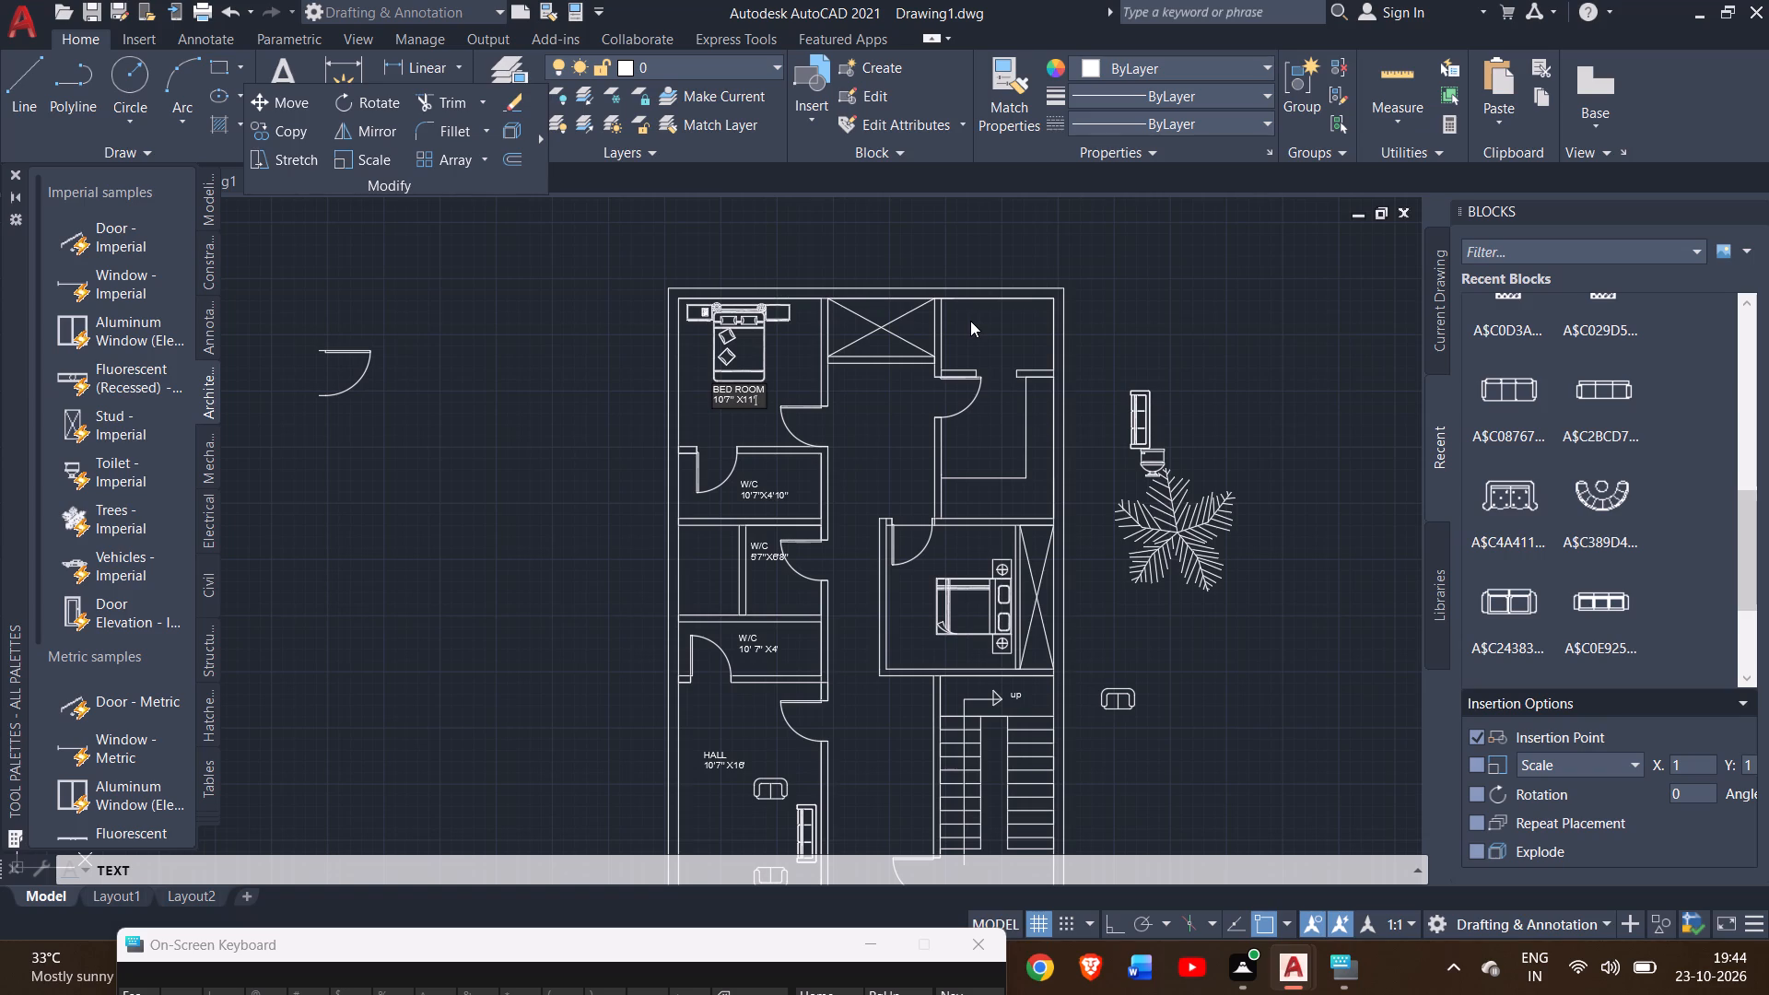
{"action": "left_click", "coordinate": [860, 487]}
{"action": "scroll", "coordinate": [860, 487], "scroll_direction": "up", "scroll_amount": 3, "text": "ctrl"}
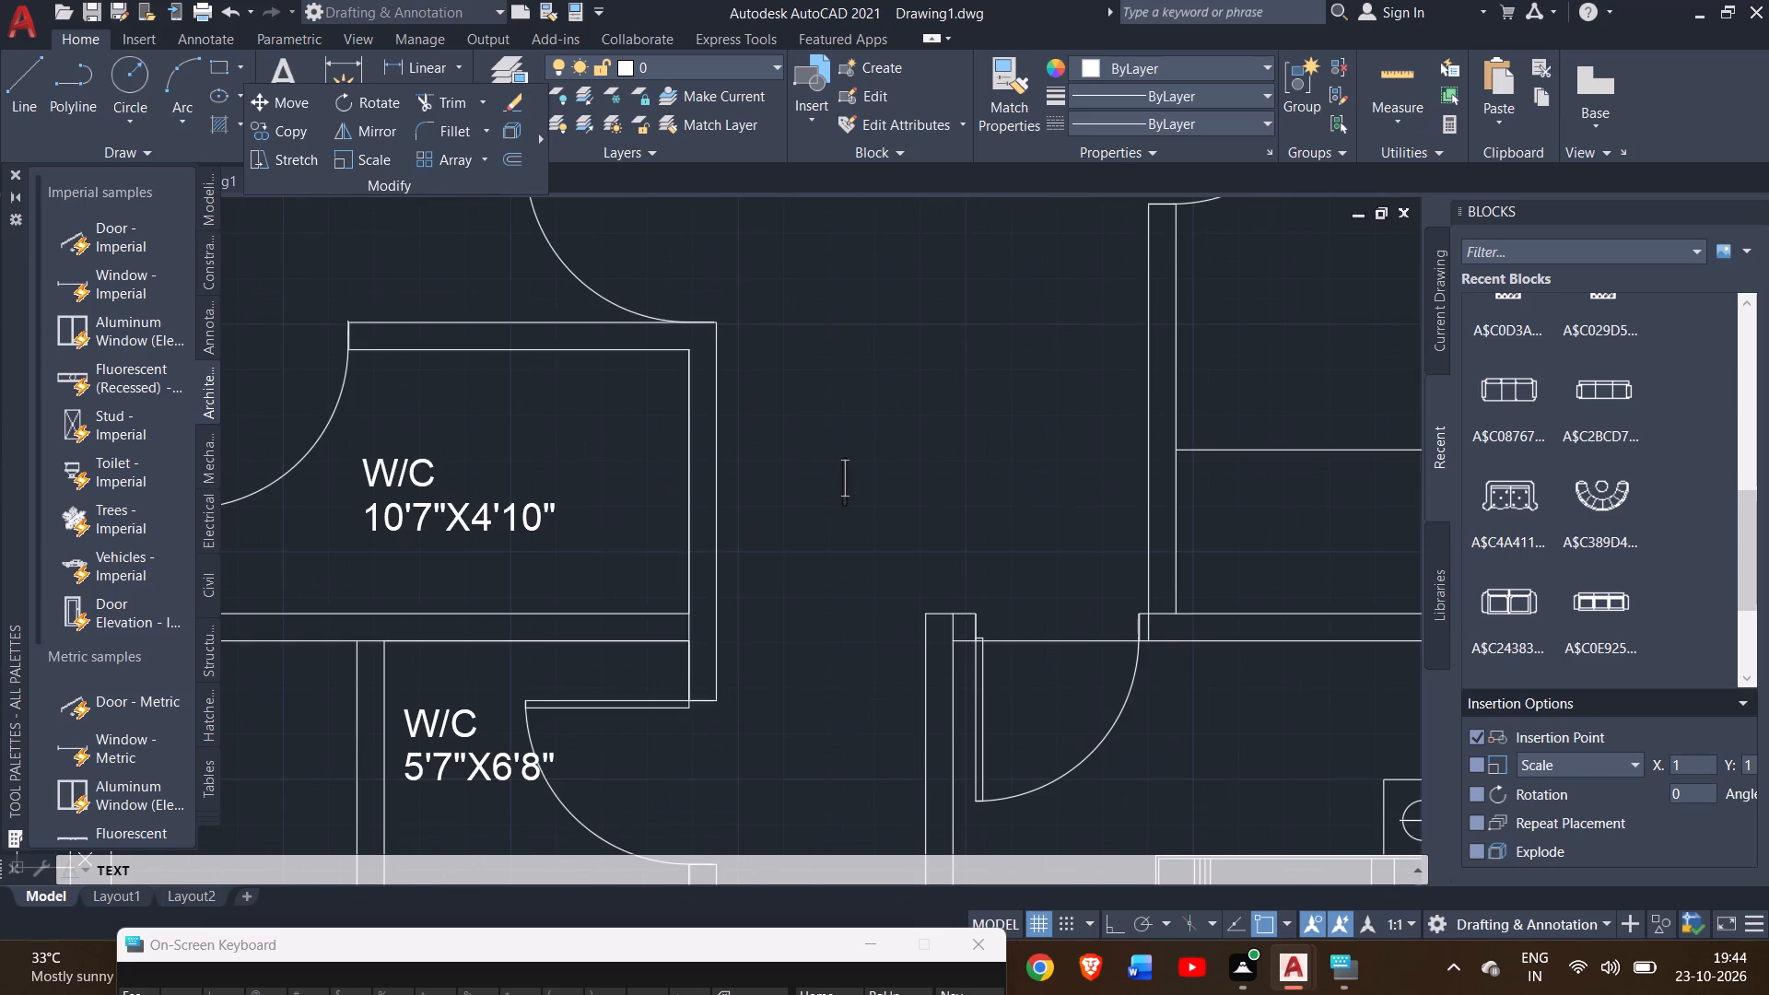
{"action": "key", "text": "d"}
{"action": "type", "text": "INING"}
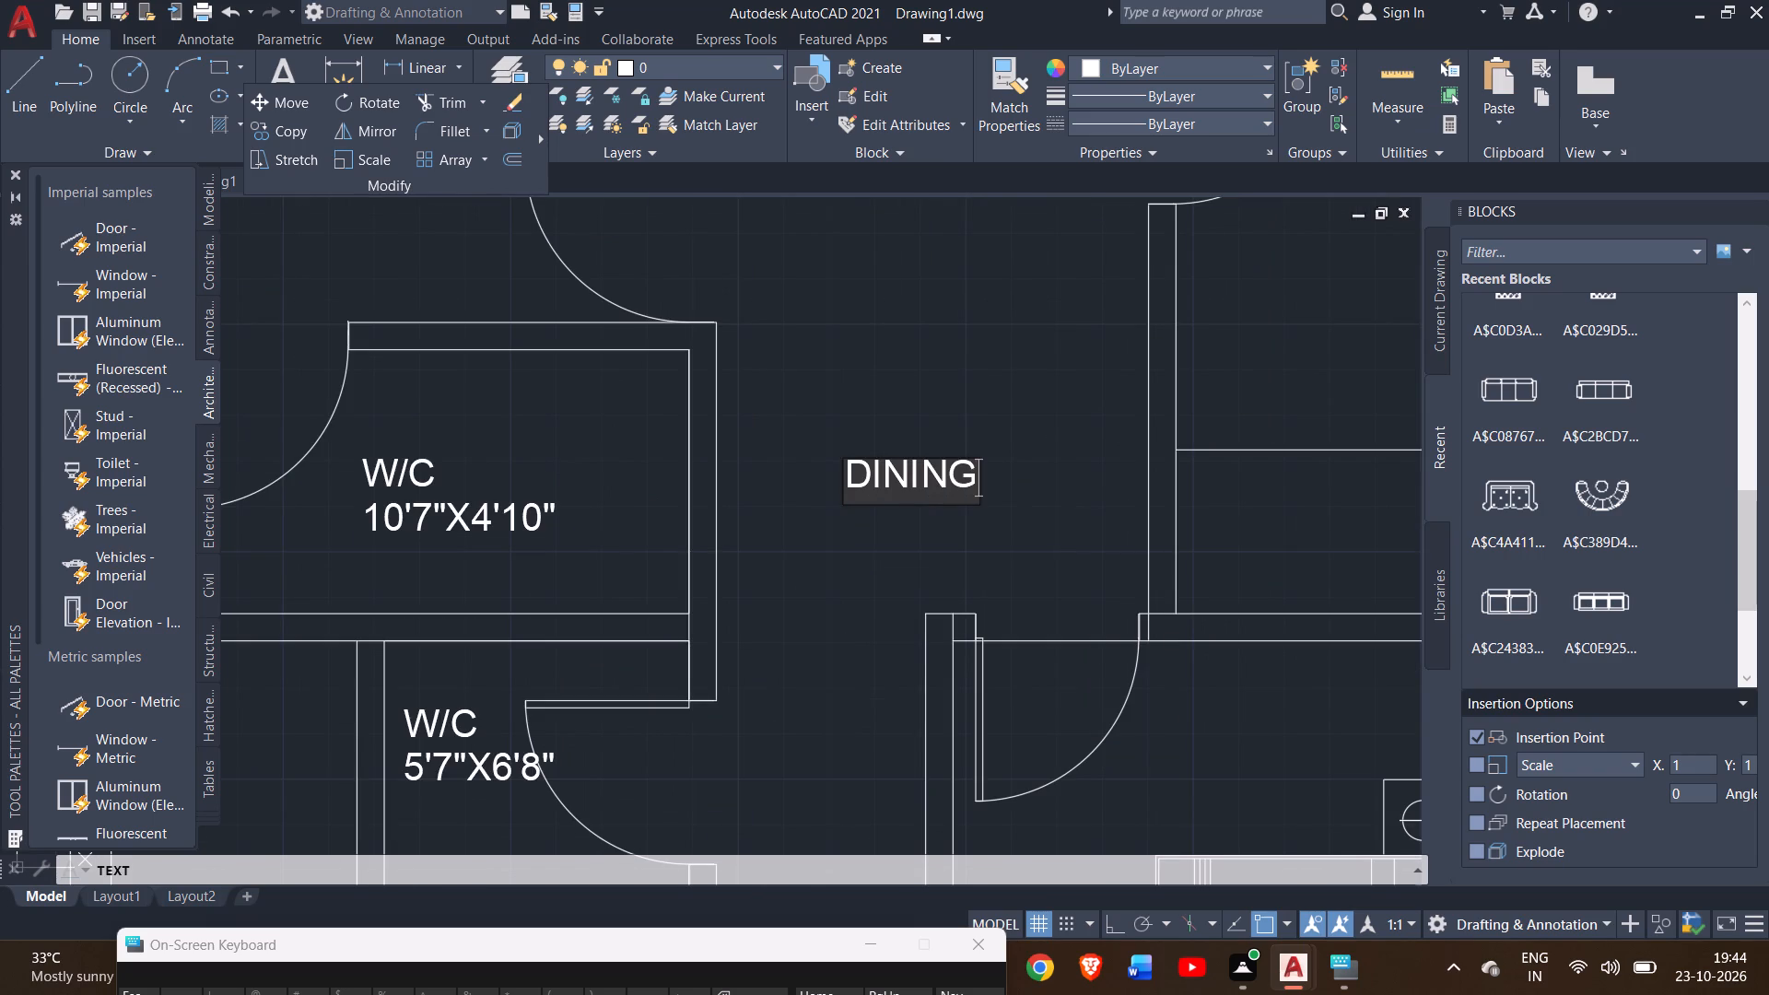
{"action": "key", "text": "Return"}
{"action": "type", "text": "9'"}
{"action": "key", "text": "3"}
{"action": "type", "text": "\" X"}
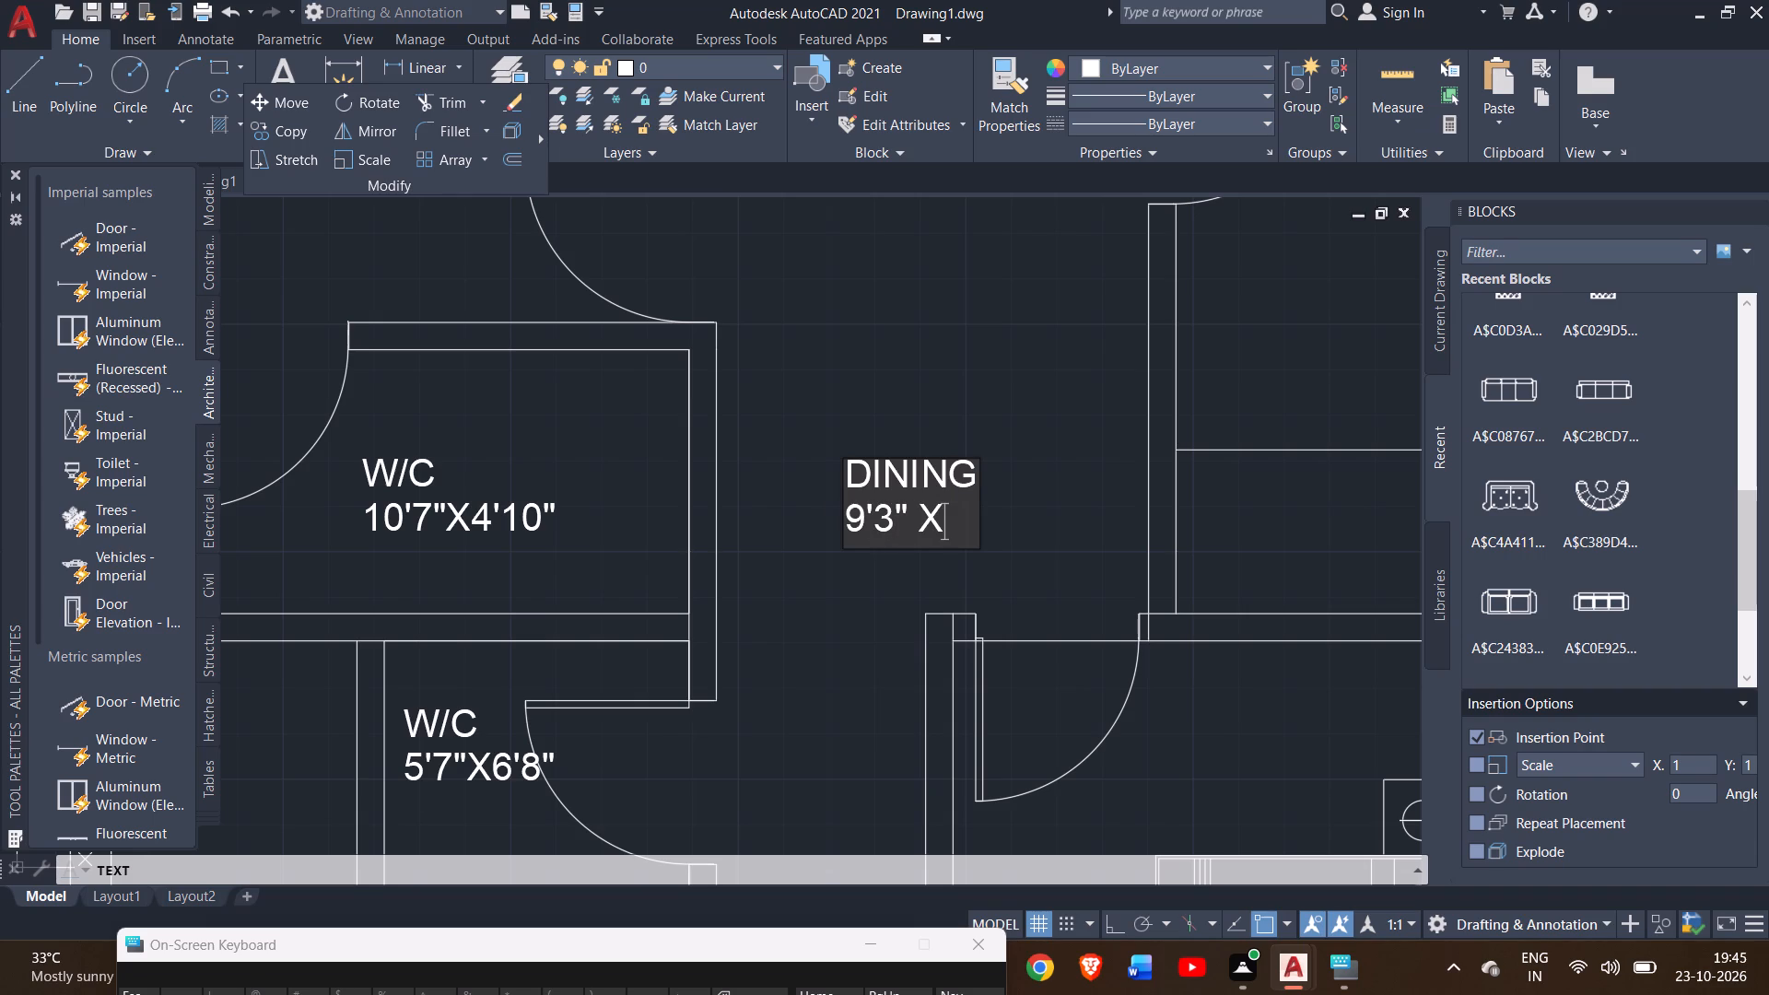
{"action": "type", "text": "12'"}
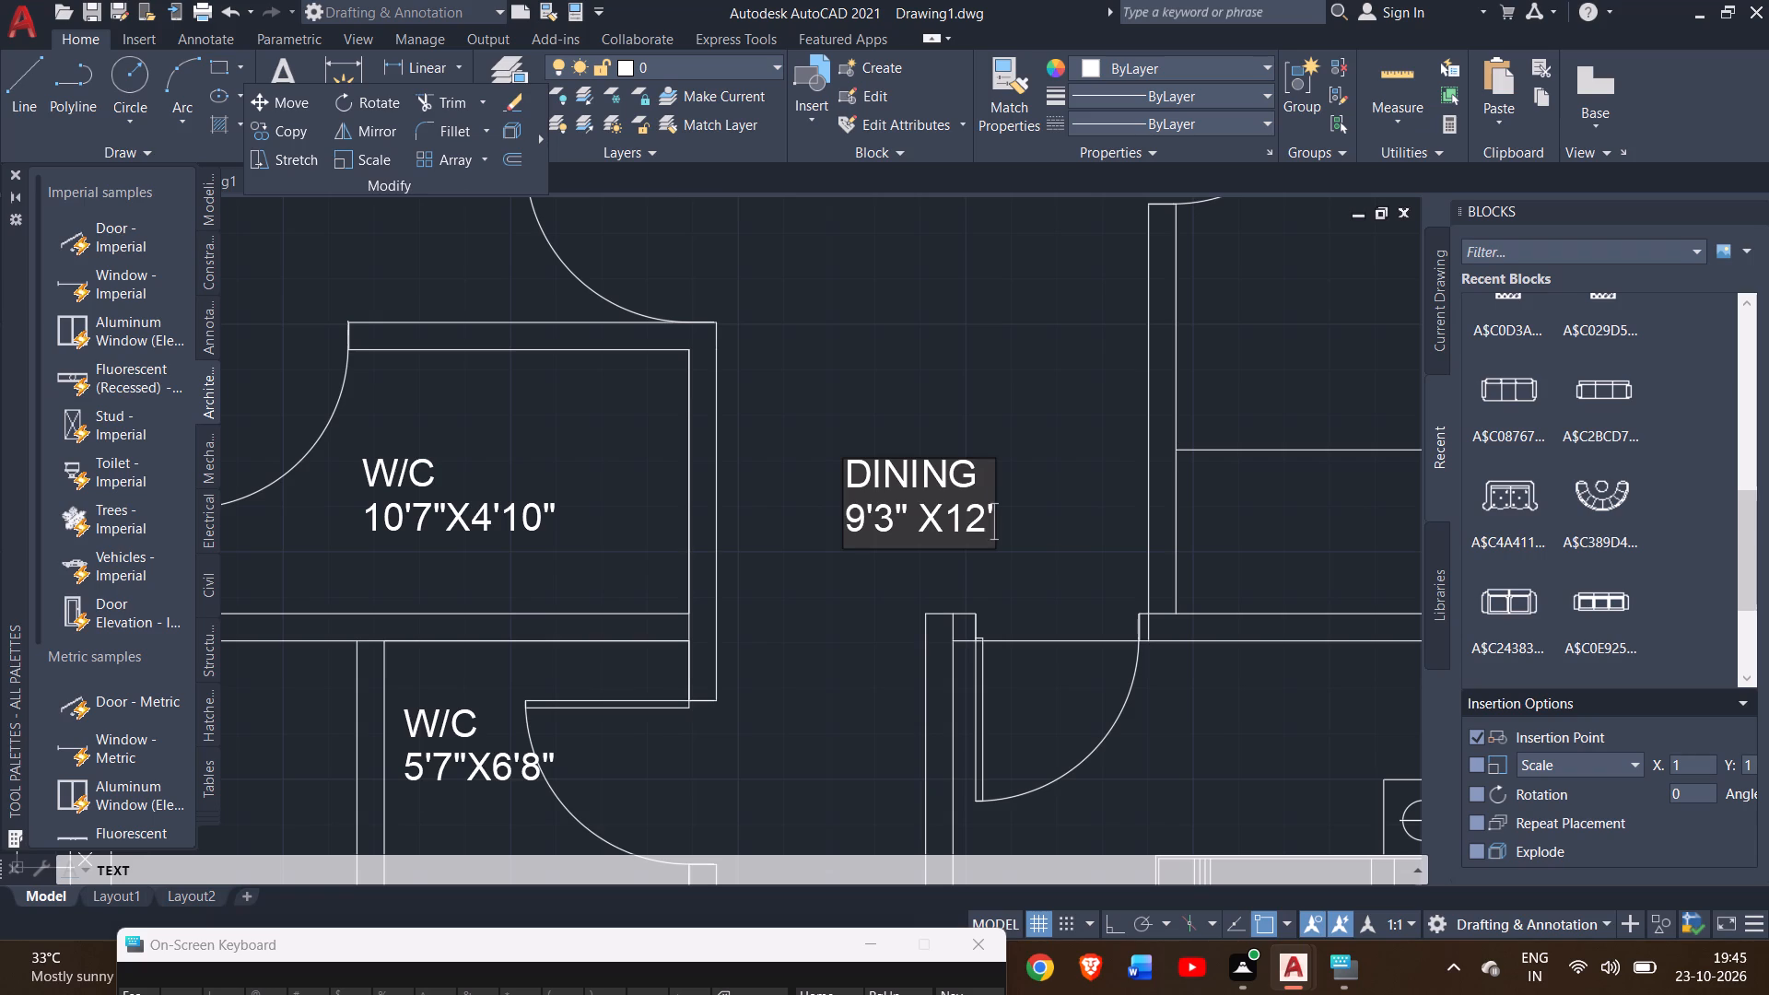
{"action": "scroll", "coordinate": [860, 487], "scroll_direction": "down", "scroll_amount": 5, "text": "ctrl"}
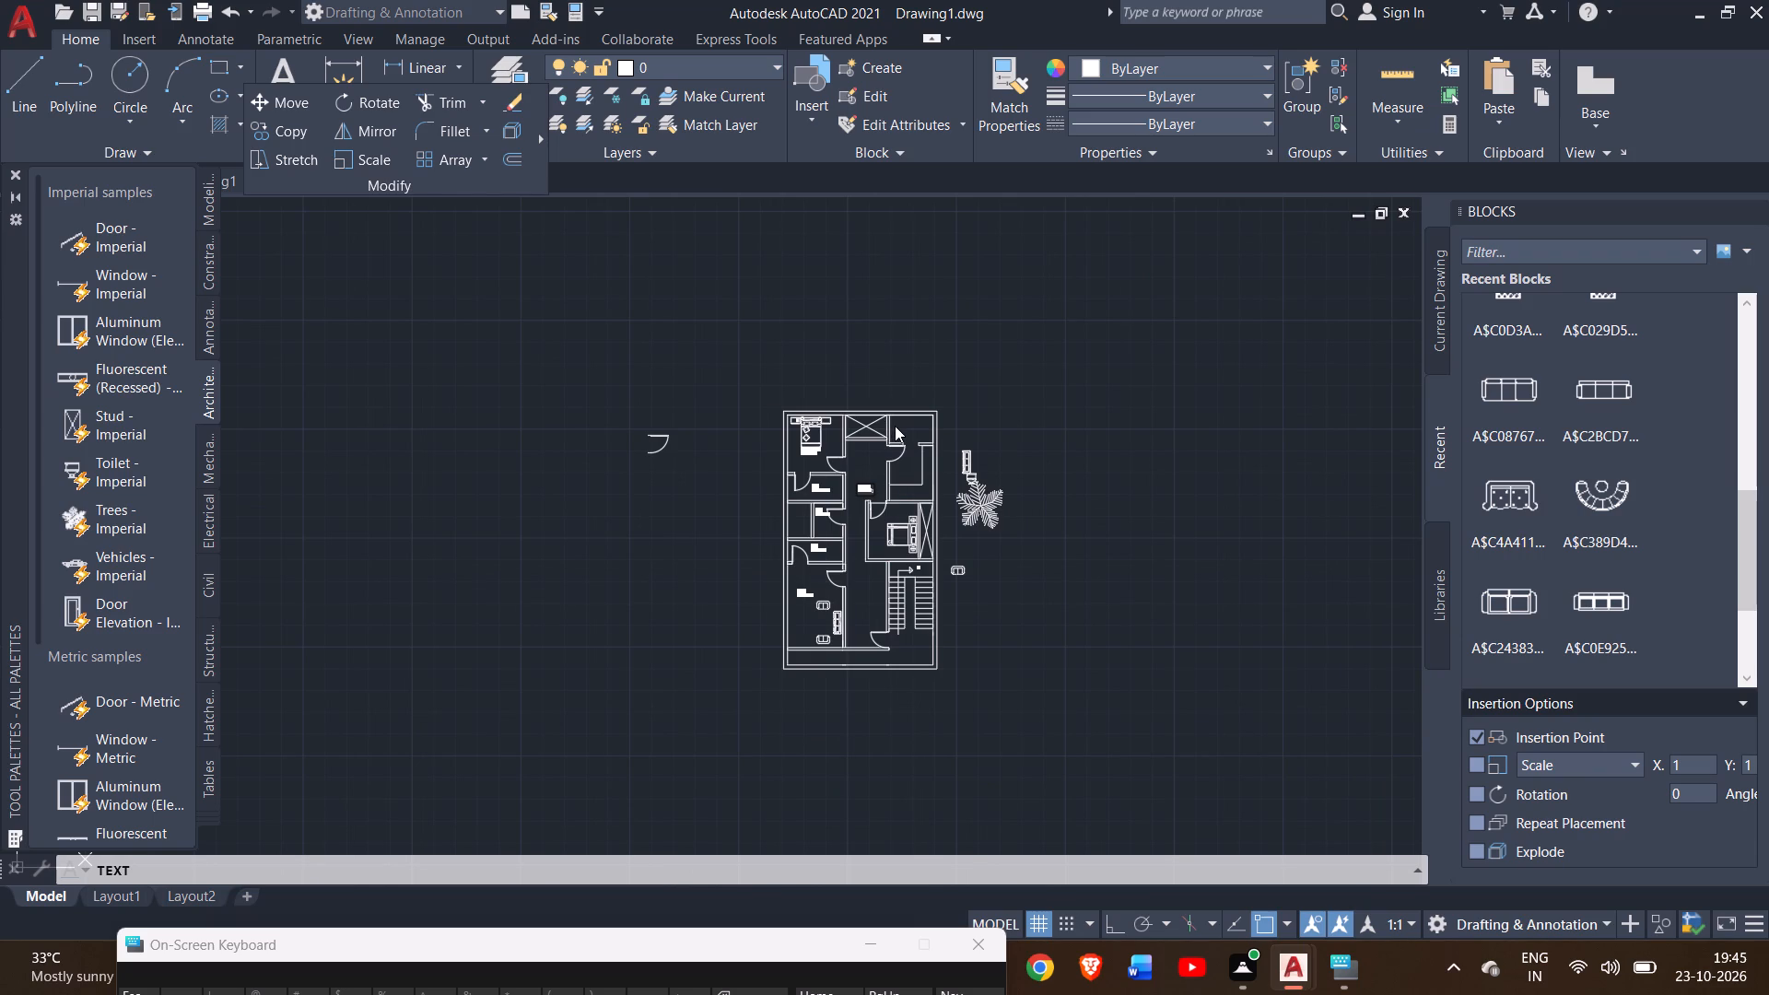
Label the northeast corner room "STORE", with "8'4" X5' 4"" on the line below.
{"action": "scroll", "coordinate": [895, 426], "scroll_direction": "up", "scroll_amount": 6, "text": "ctrl"}
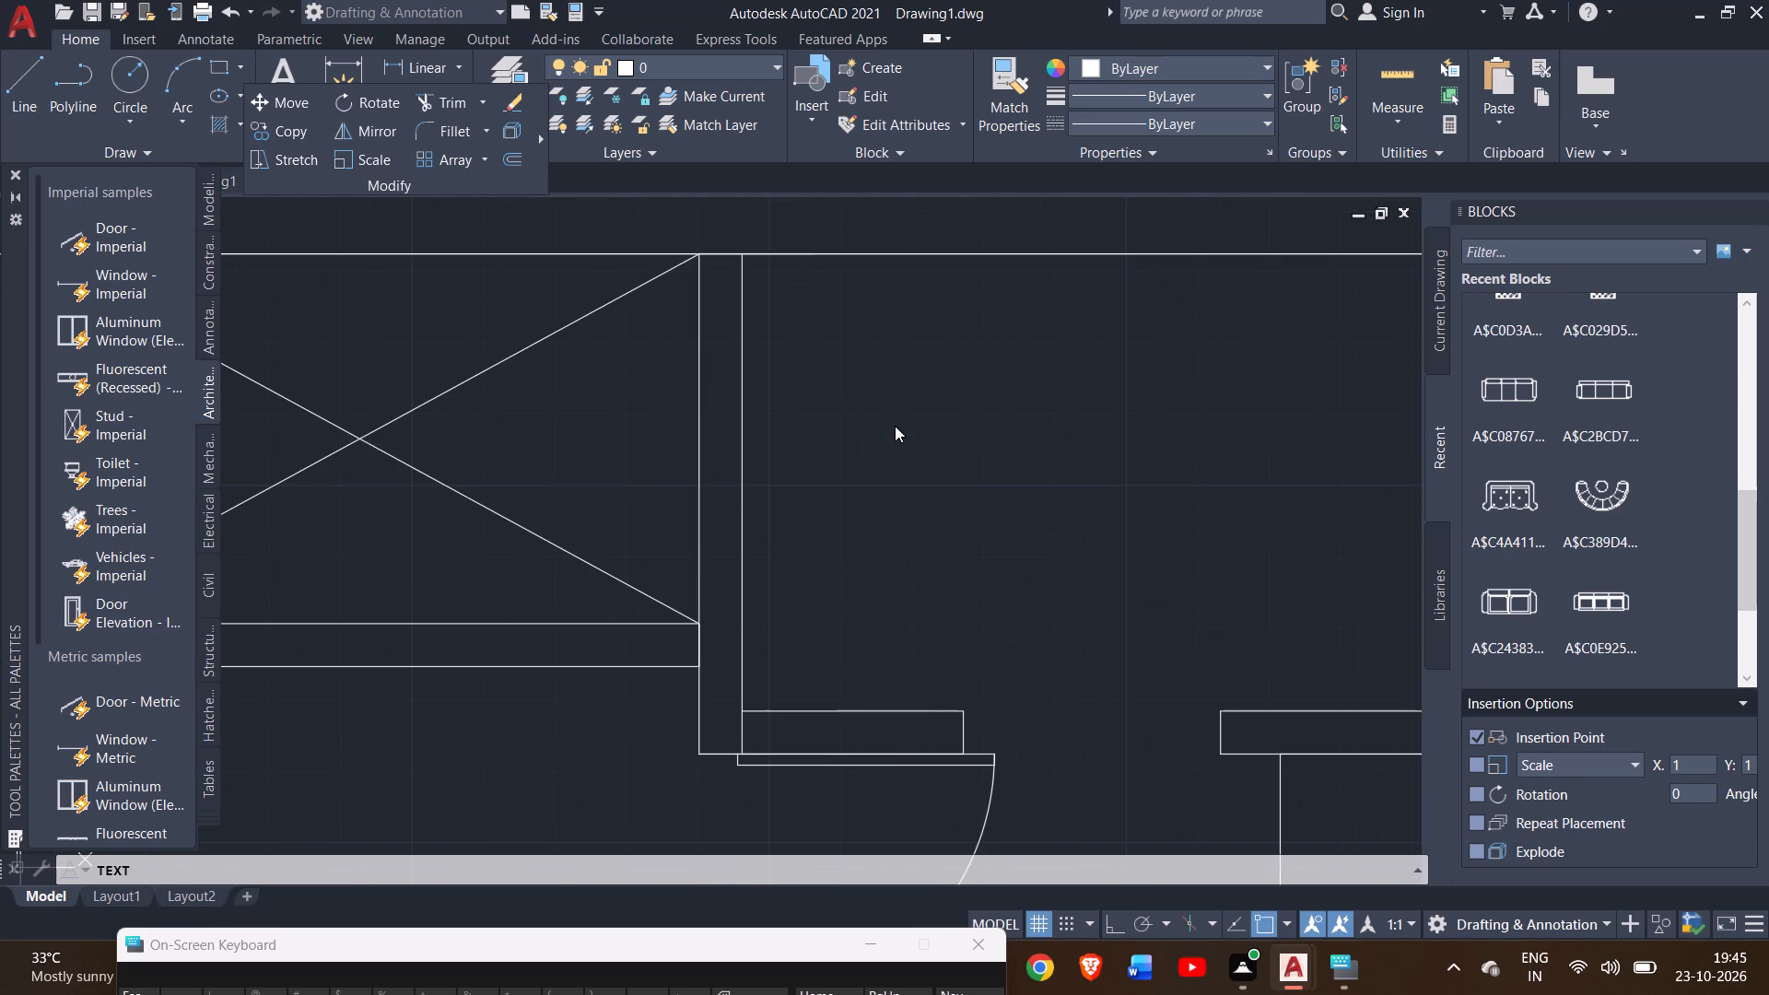
{"action": "left_click", "coordinate": [895, 426]}
{"action": "type", "text": "ST"}
{"action": "type", "text": "ORE"}
{"action": "key", "text": "Return"}
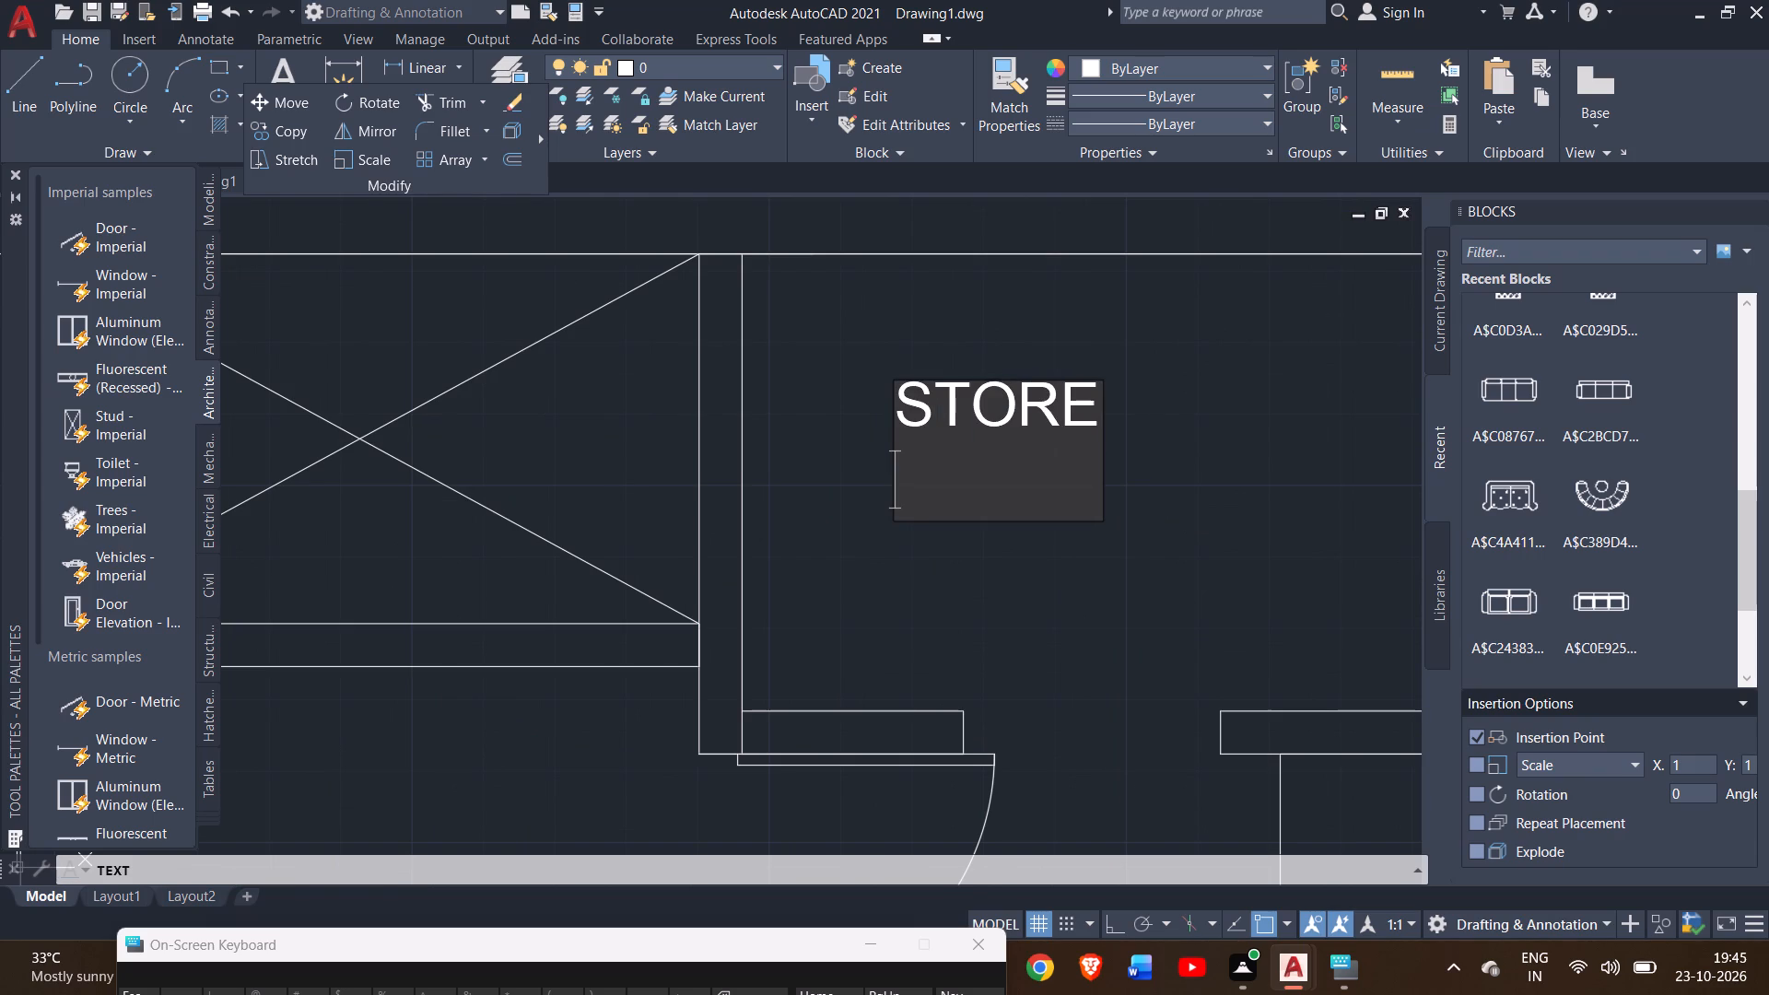
{"action": "type", "text": "8'"}
{"action": "key", "text": "4"}
{"action": "key", "text": "shift+quotedbl"}
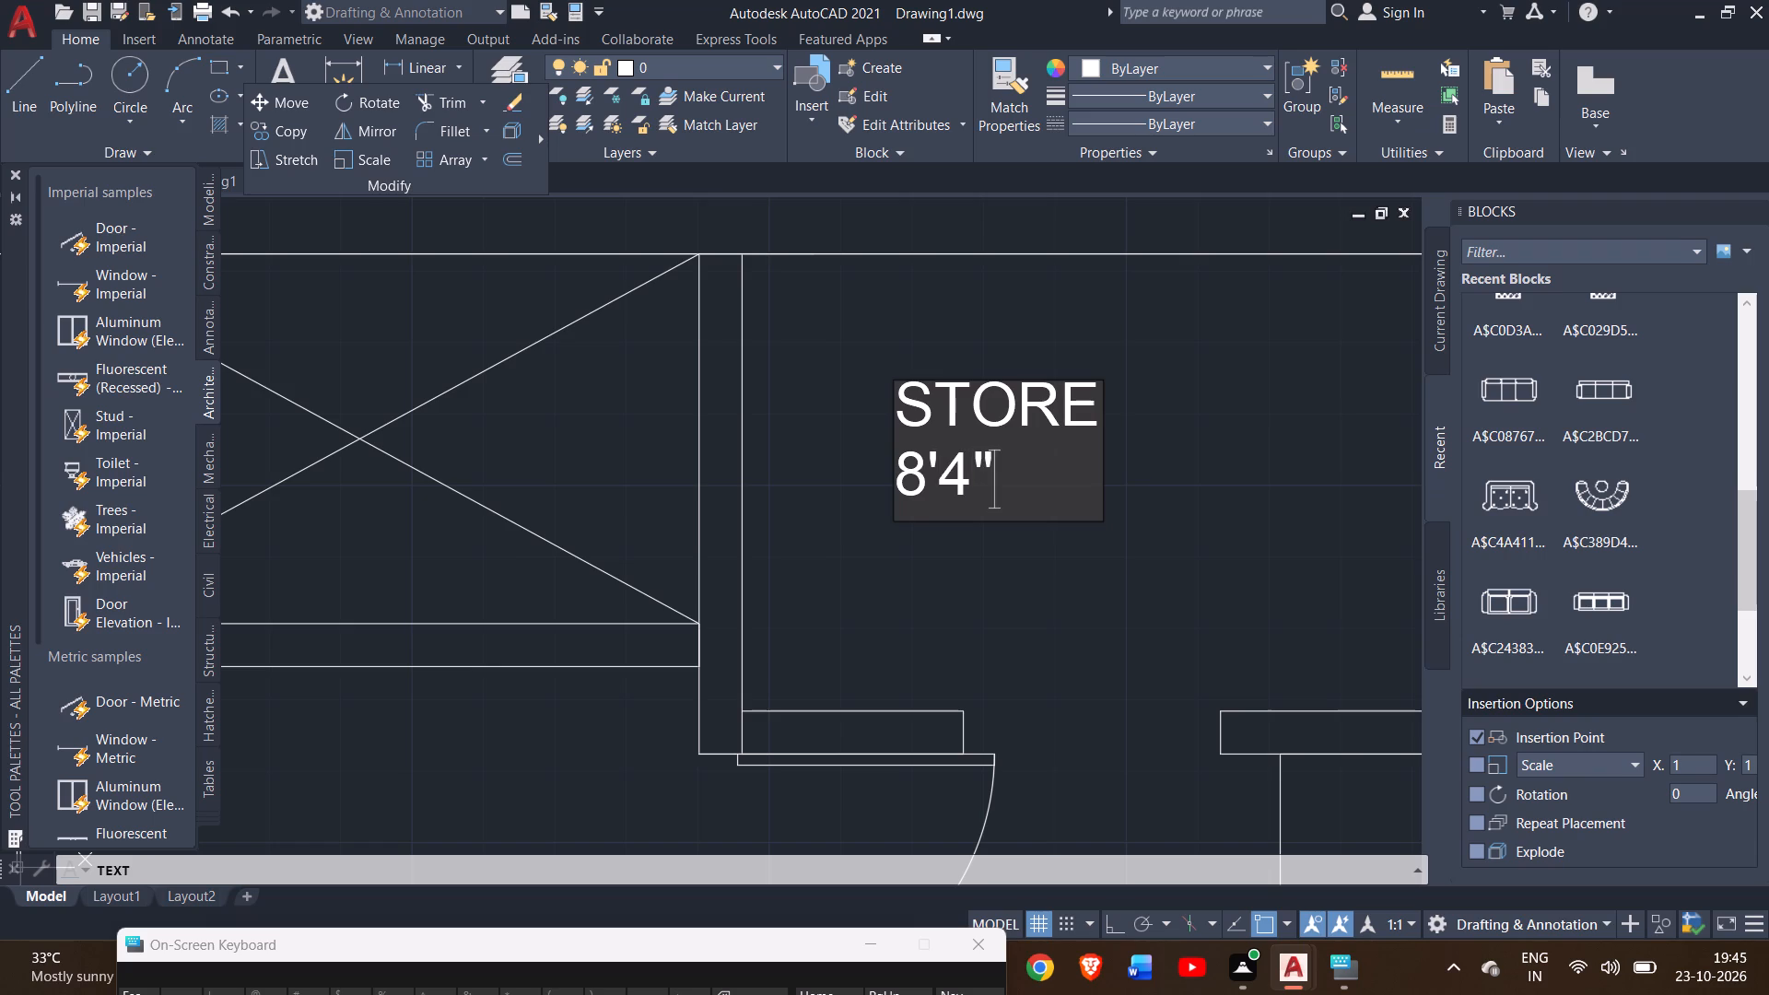
{"action": "key", "text": "space"}
{"action": "type", "text": "X"}
{"action": "type", "text": "5' 4"}
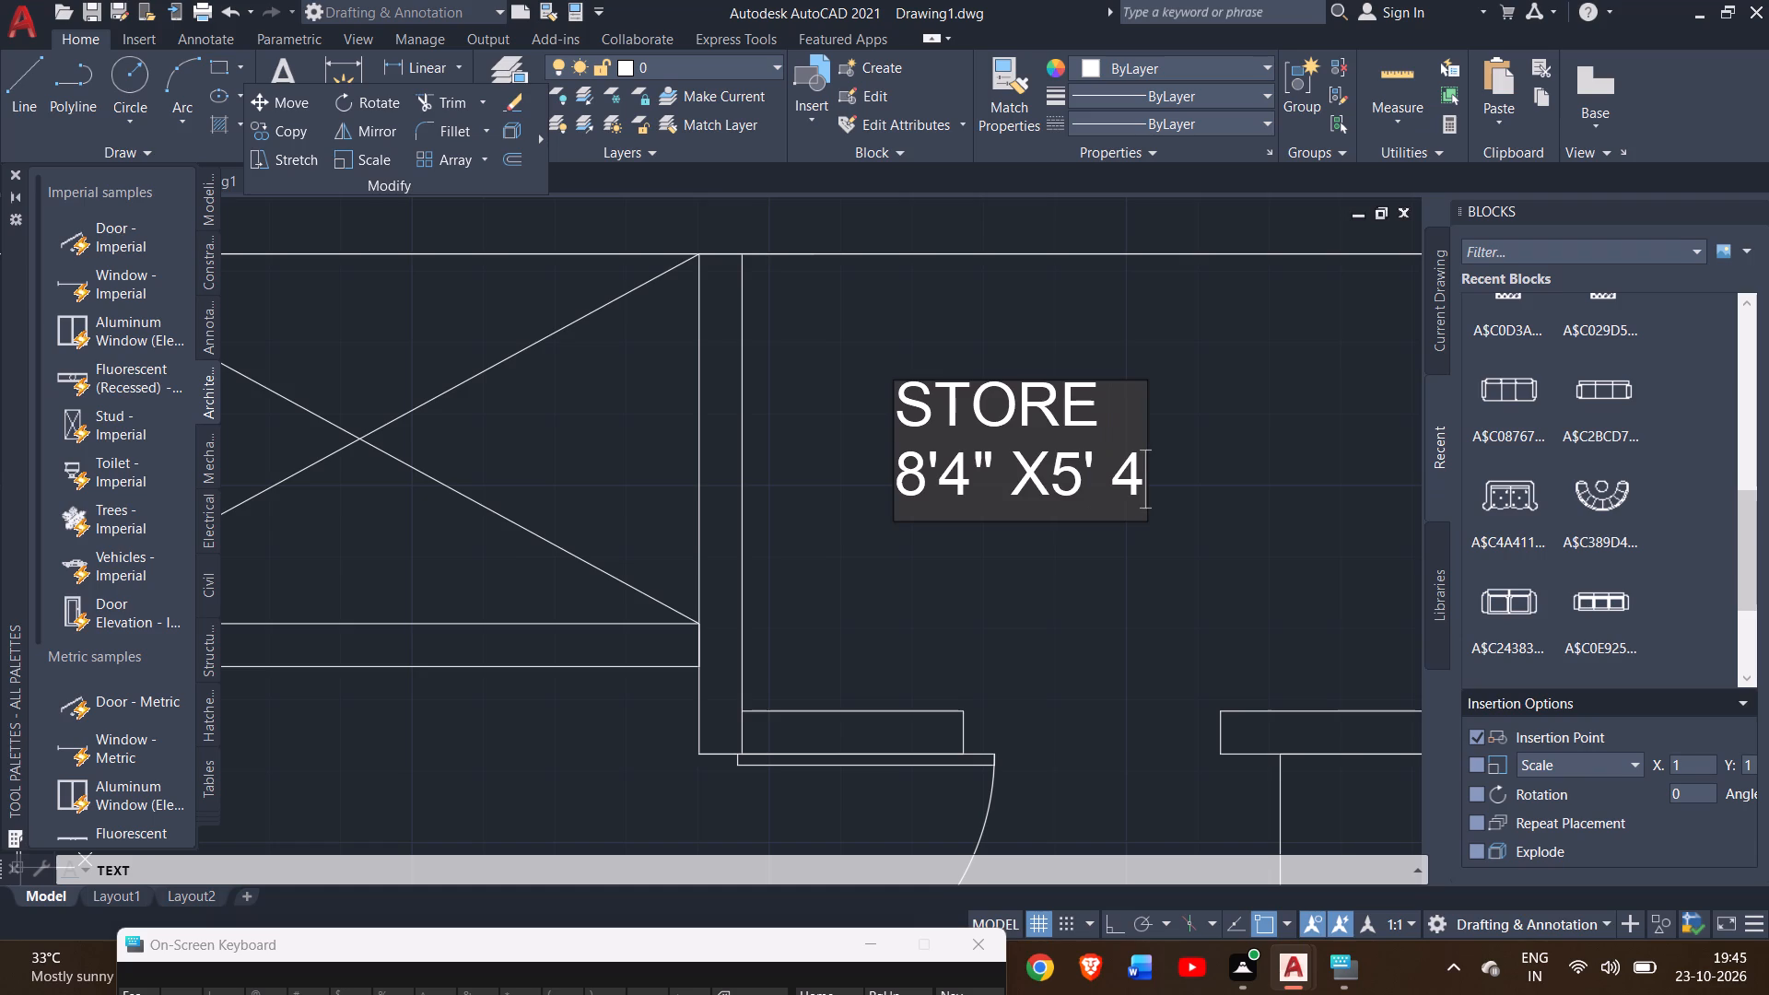
{"action": "key", "text": "shift+quotedbl"}
Label the room directly south of the store "KITCHEN", beside its door swing, with "8'4" X10'6"" on the line below.
{"action": "scroll", "coordinate": [895, 426], "scroll_direction": "down", "scroll_amount": 2, "text": "ctrl"}
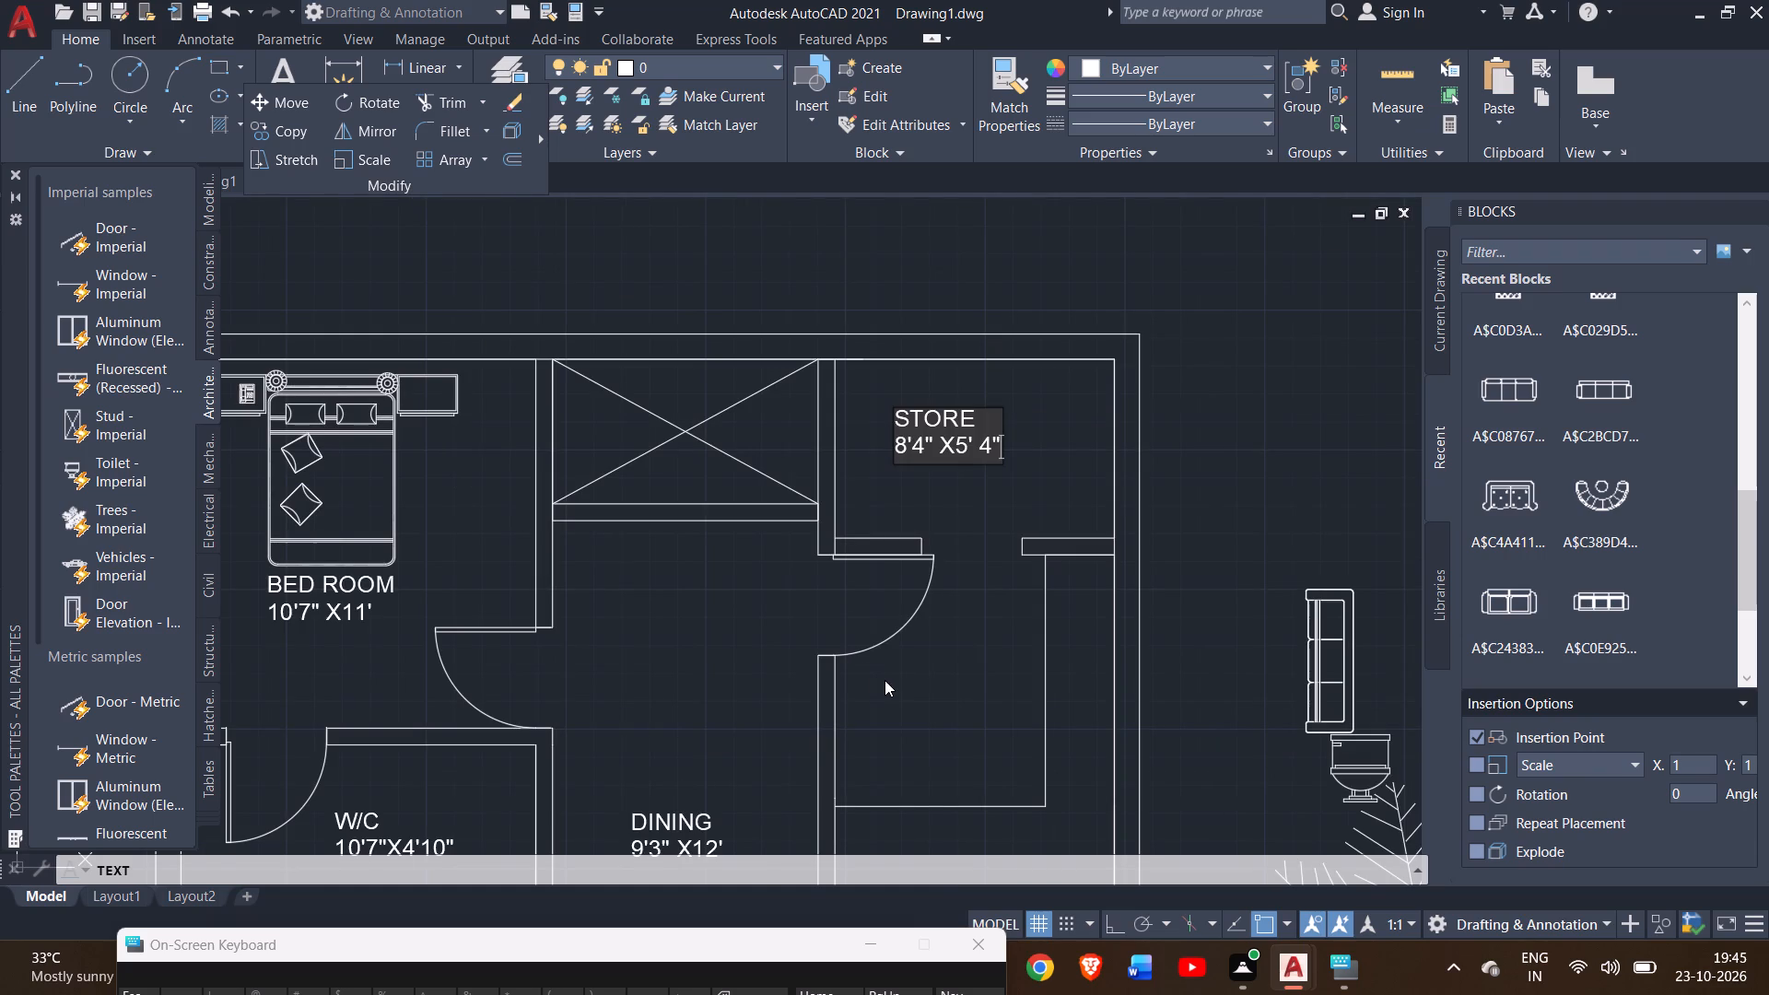
{"action": "left_click", "coordinate": [895, 666]}
{"action": "scroll", "coordinate": [895, 666], "scroll_direction": "up", "scroll_amount": 2, "text": "ctrl"}
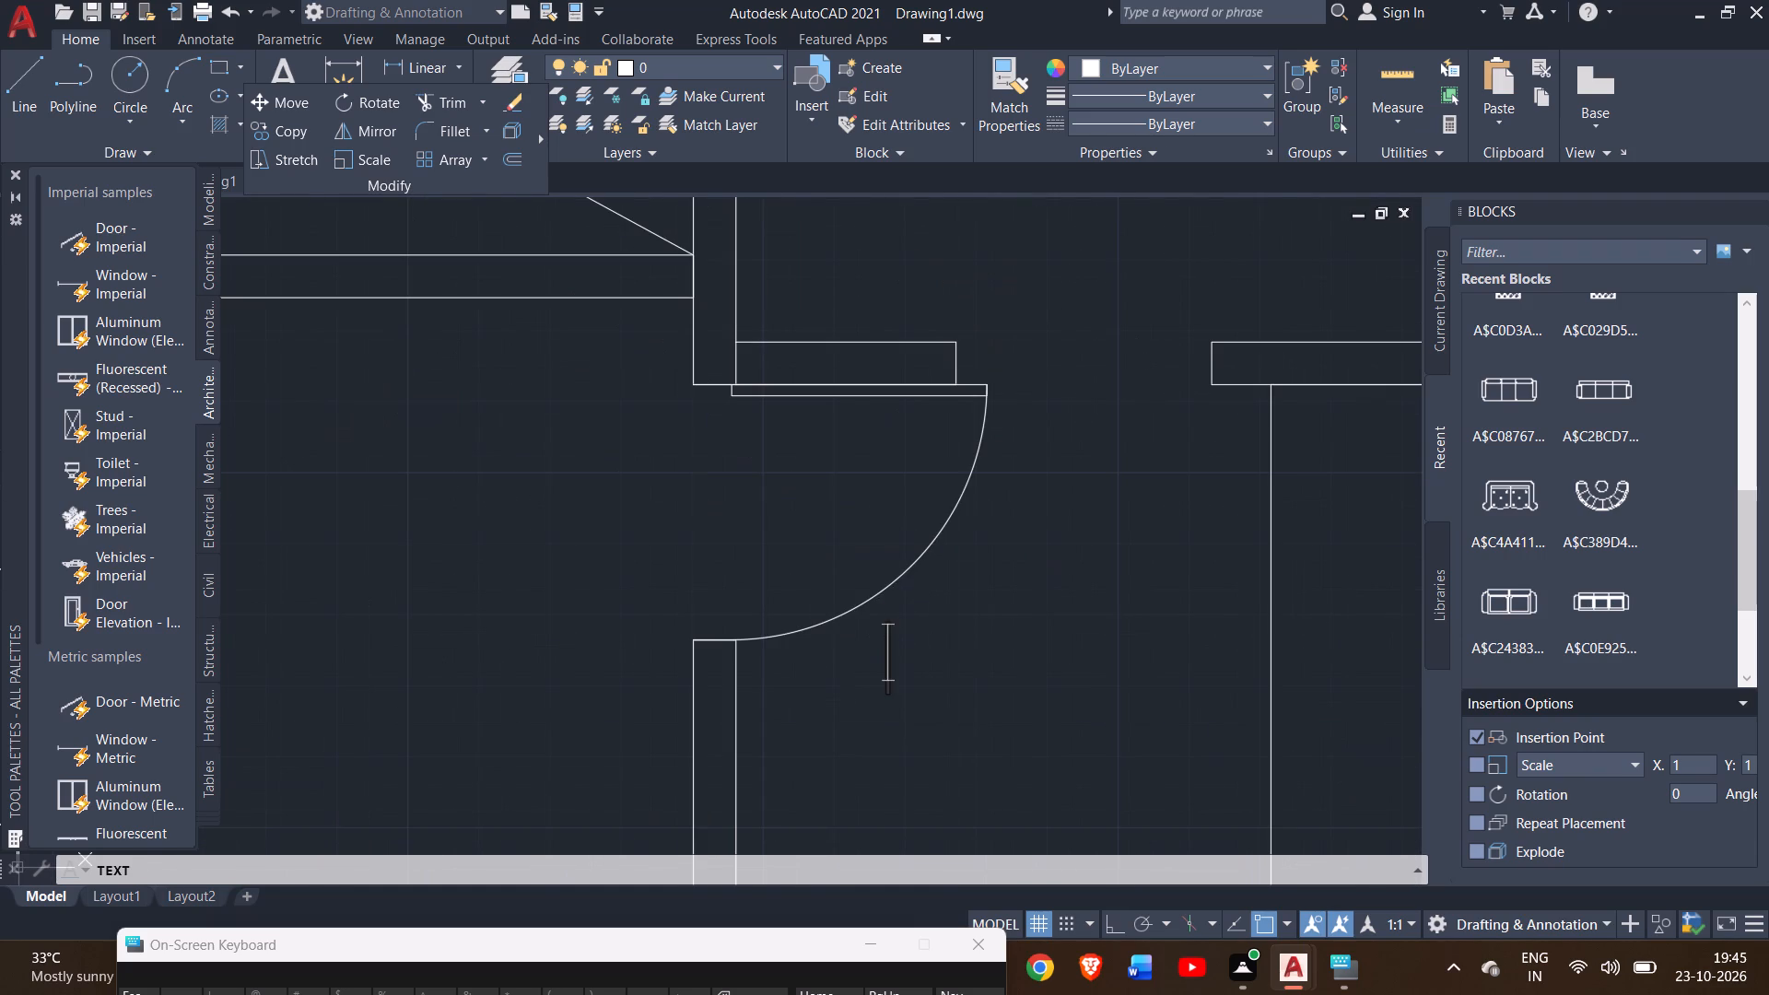
{"action": "type", "text": "KITC"}
{"action": "type", "text": "HE"}
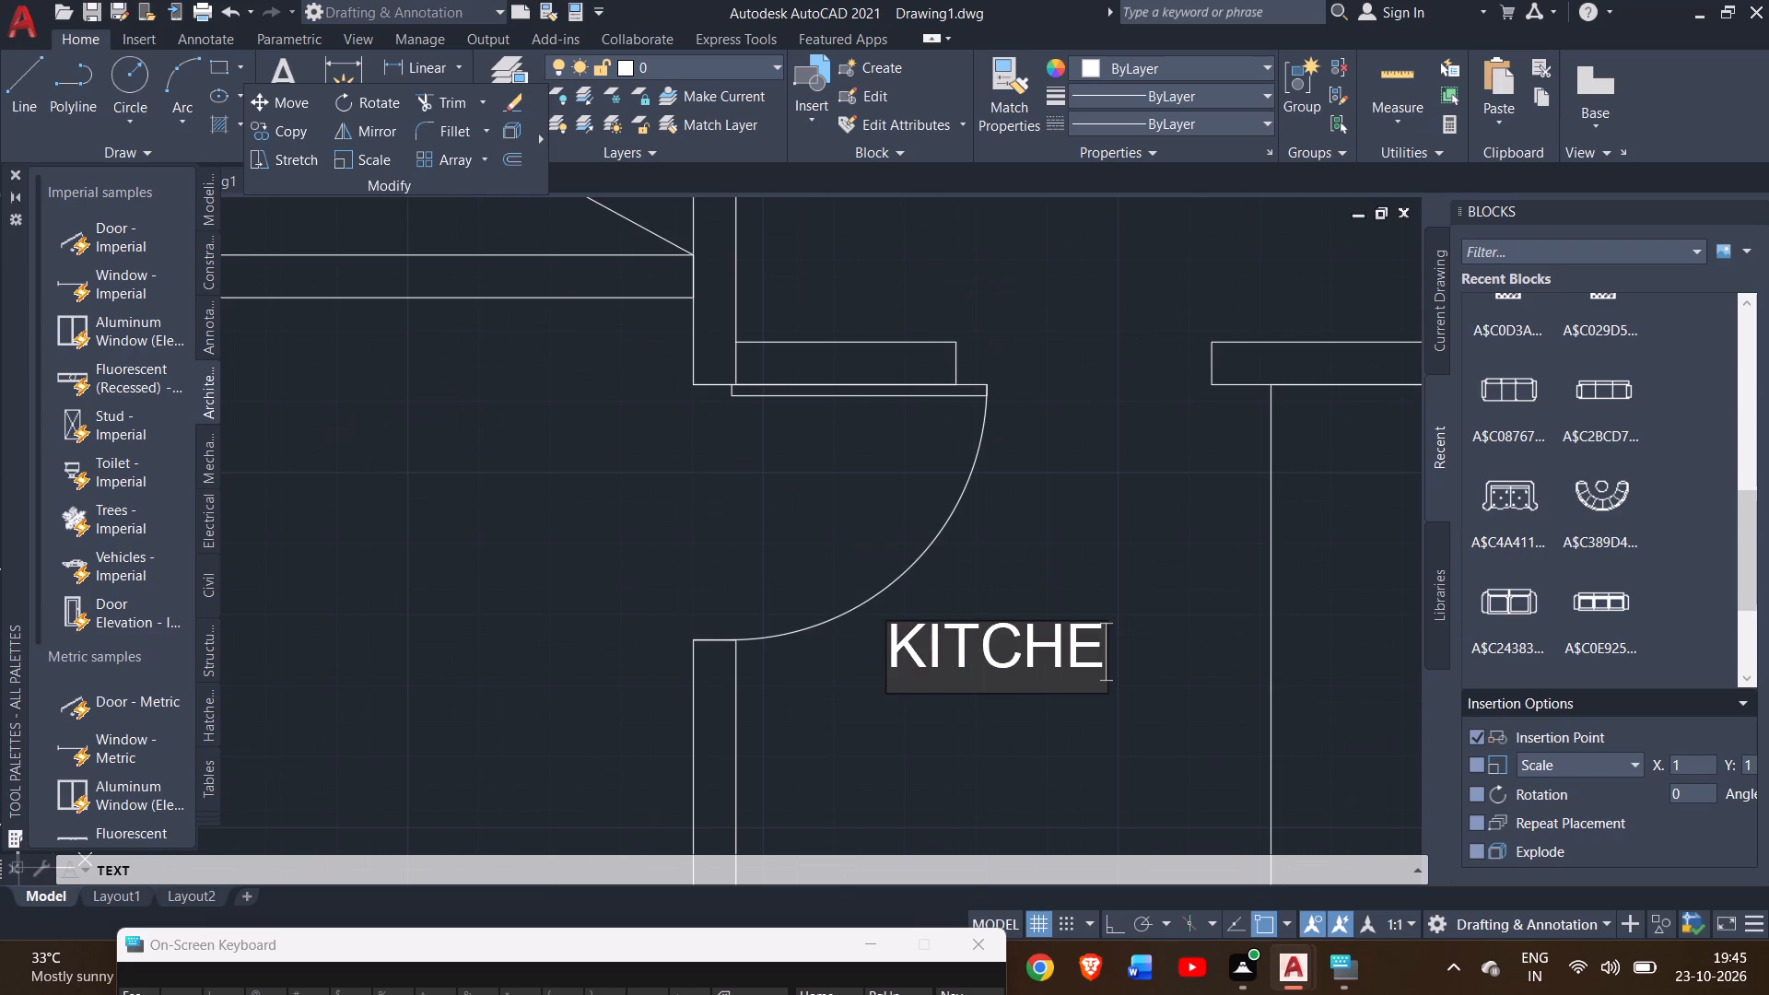
{"action": "key", "text": "n"}
{"action": "key", "text": "Return"}
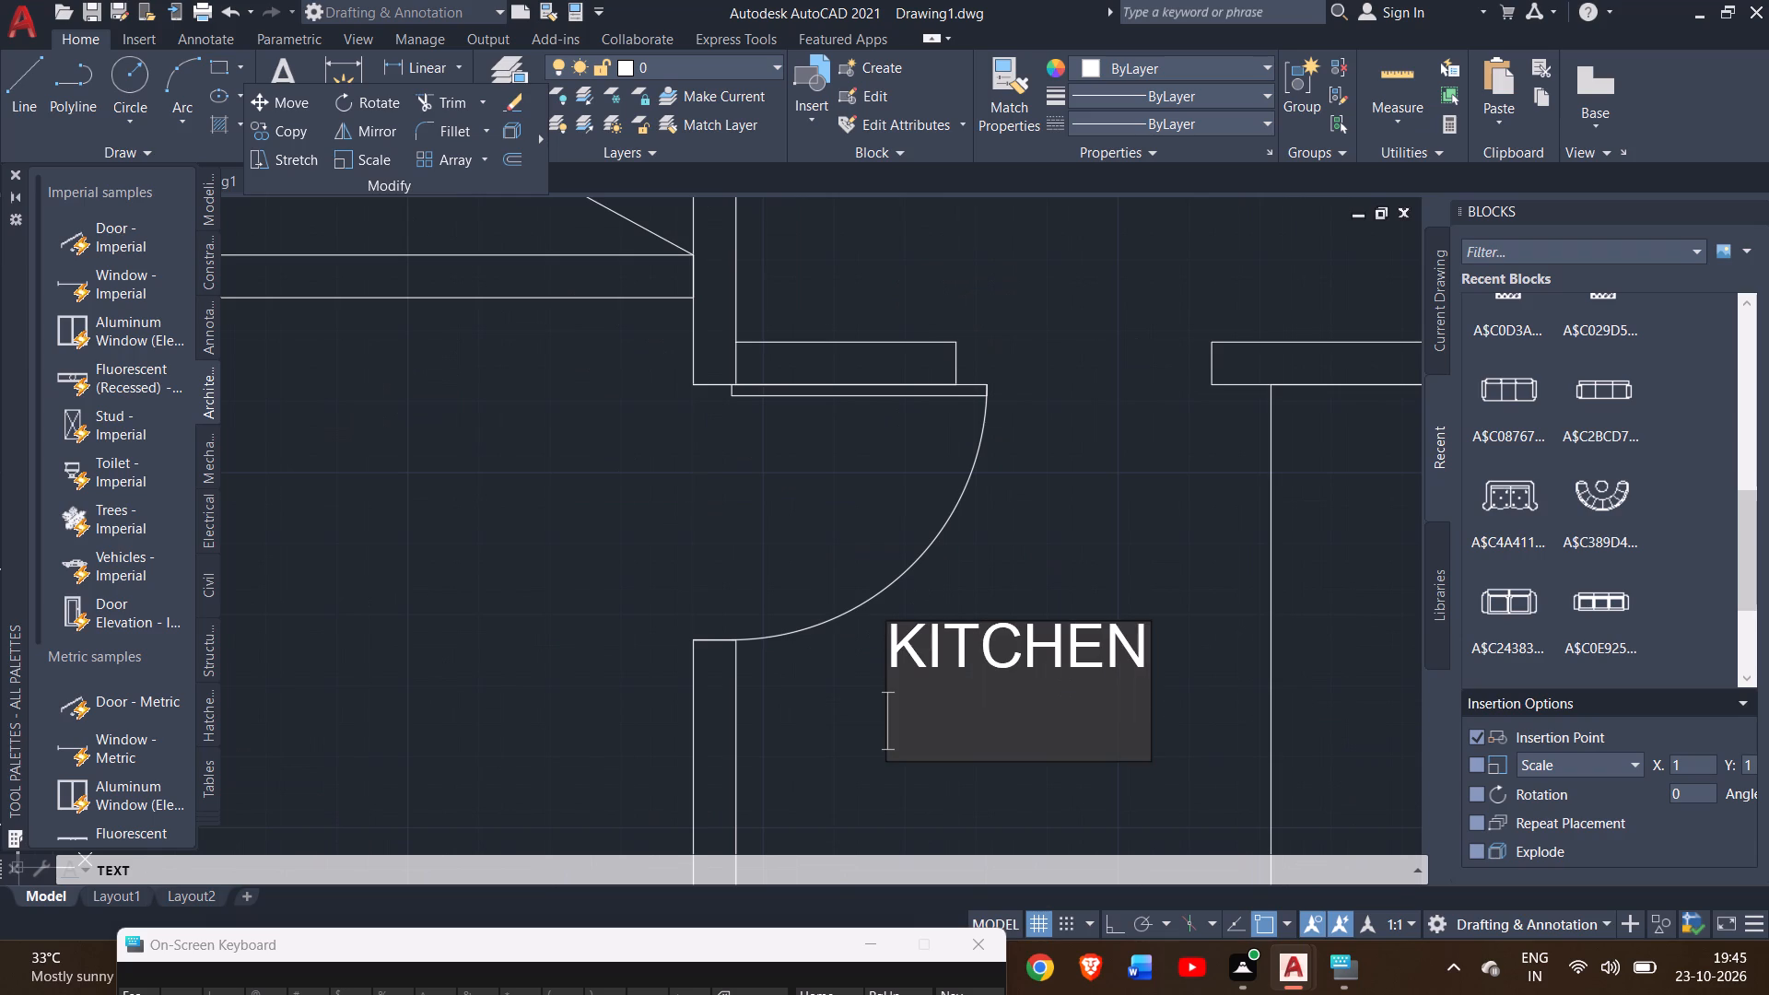
{"action": "key", "text": "8"}
{"action": "key", "text": "apostrophe"}
{"action": "key", "text": "4"}
{"action": "type", "text": "\" X"}
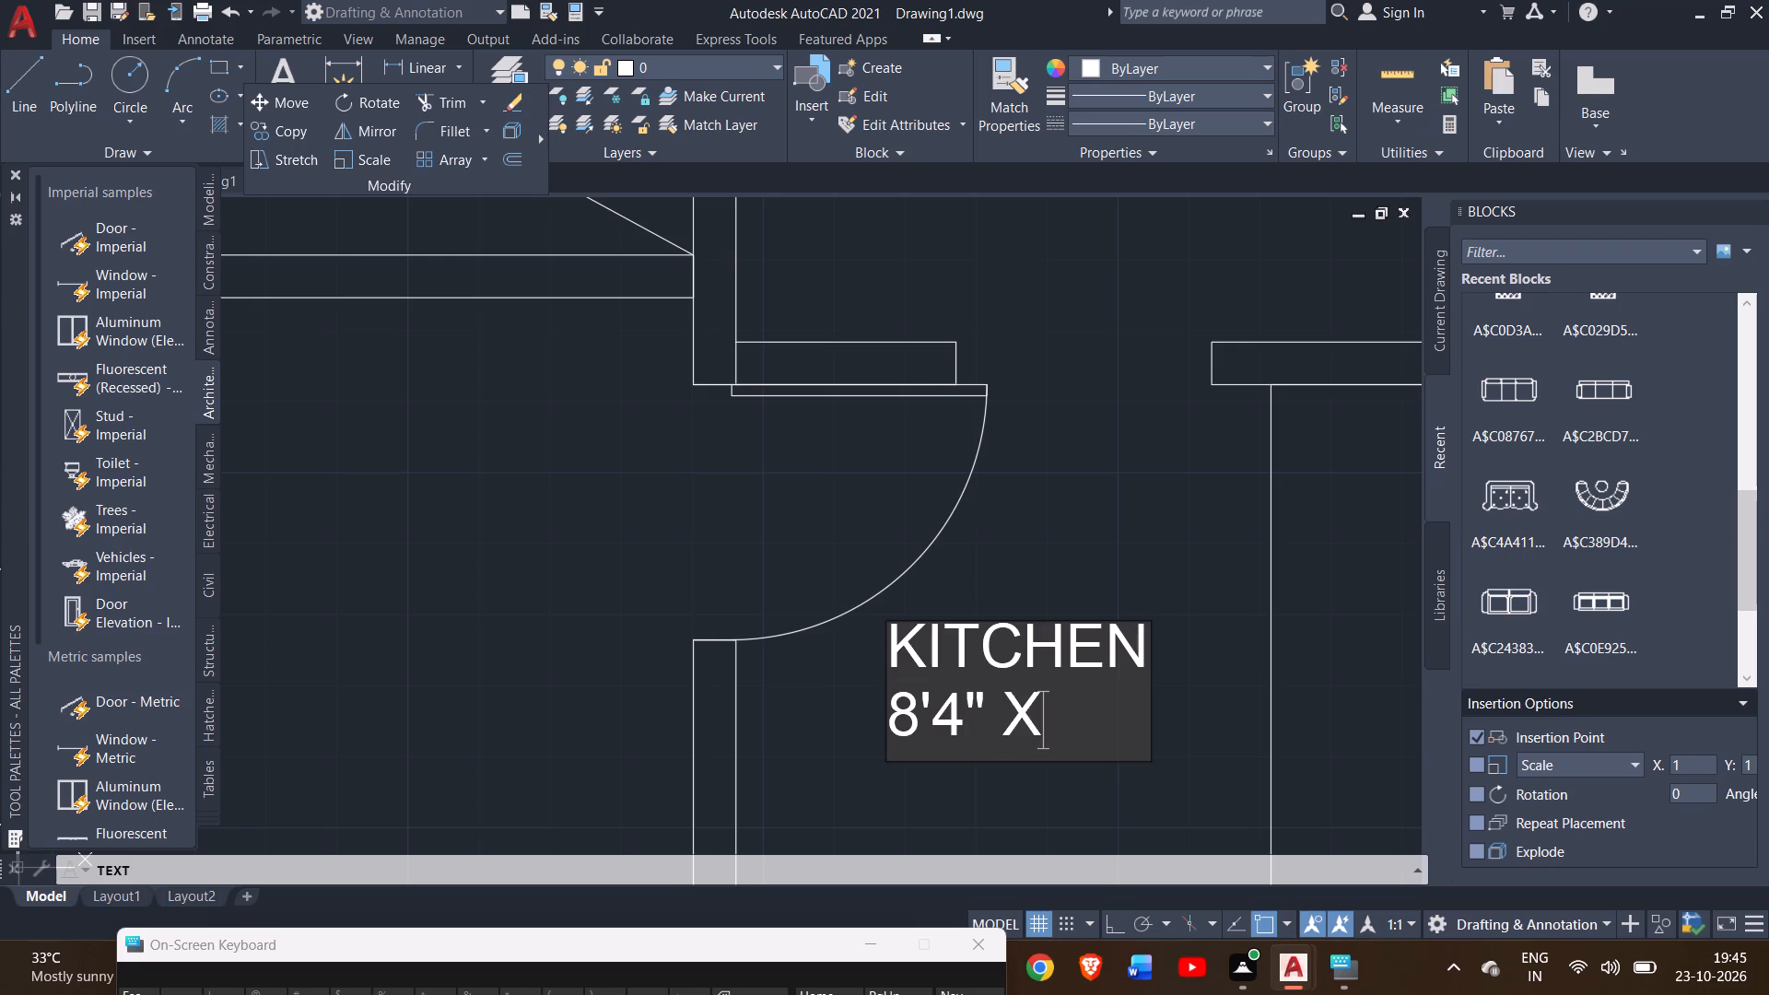
{"action": "type", "text": "10'"}
{"action": "key", "text": "6"}
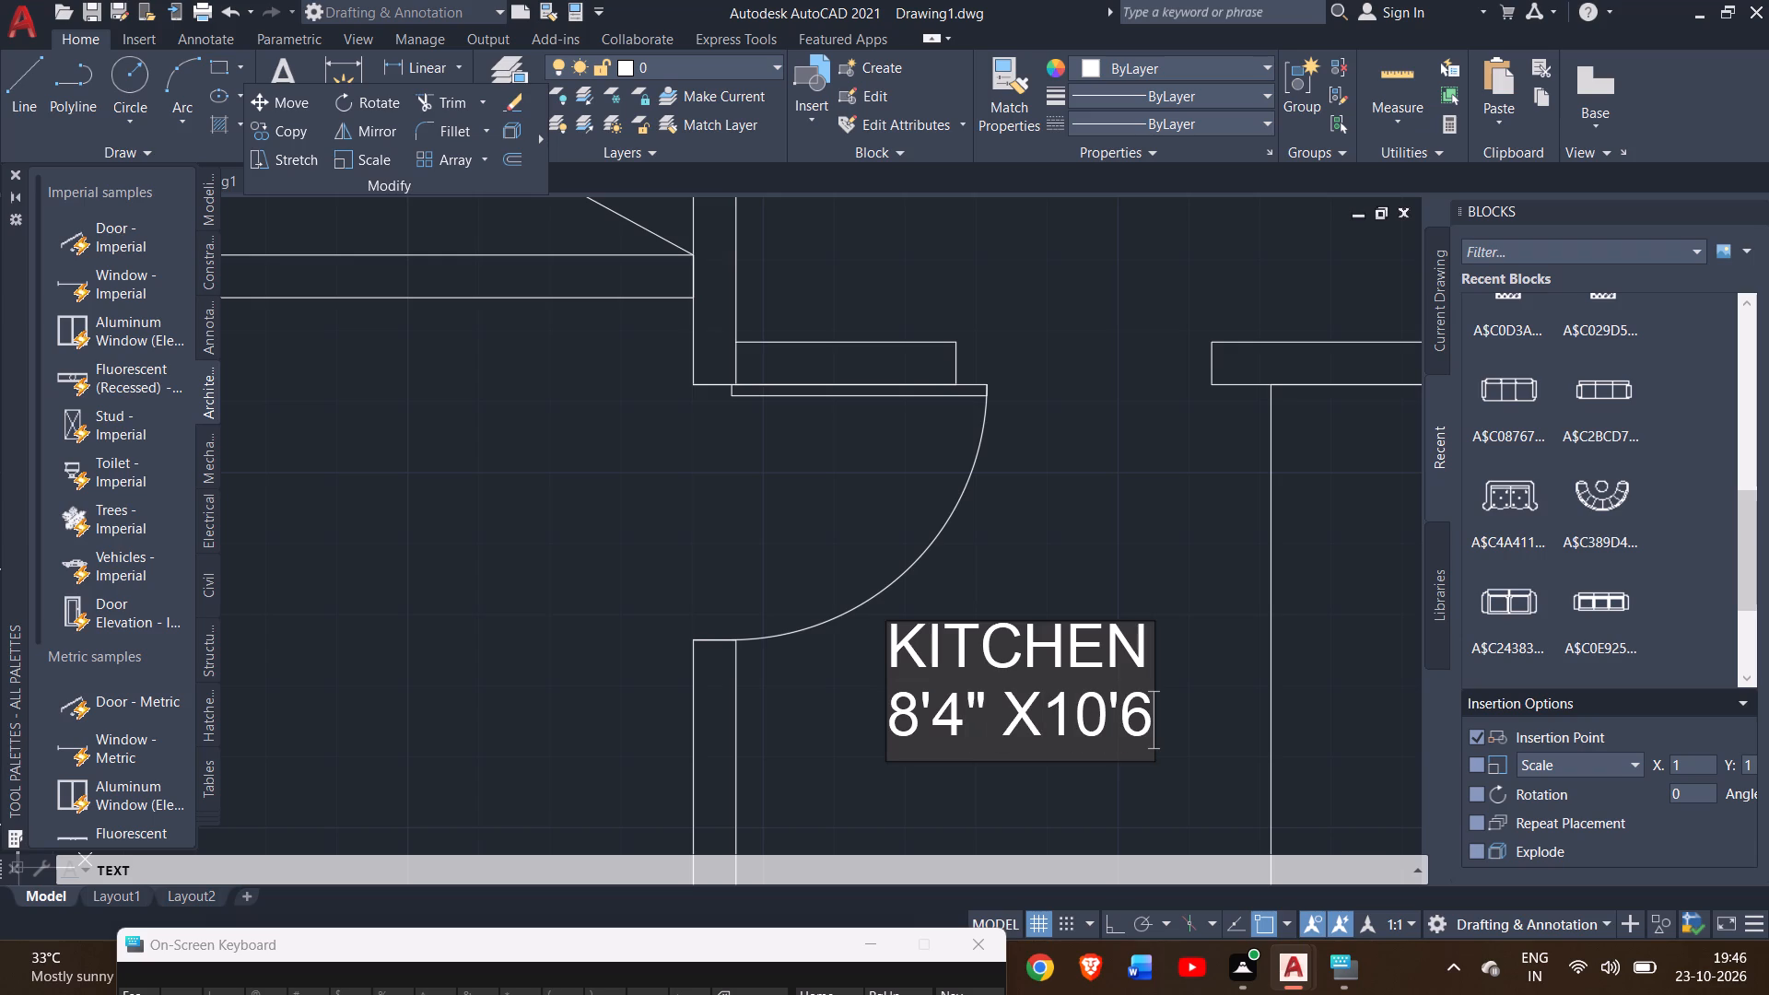
{"action": "key", "text": "shift+quotedbl"}
Label the room south of the kitchen "BED ROOM" just north of its bed, with "10'3" X10'8"" on the line below.
{"action": "scroll", "coordinate": [895, 666], "scroll_direction": "down", "scroll_amount": 2, "text": "ctrl"}
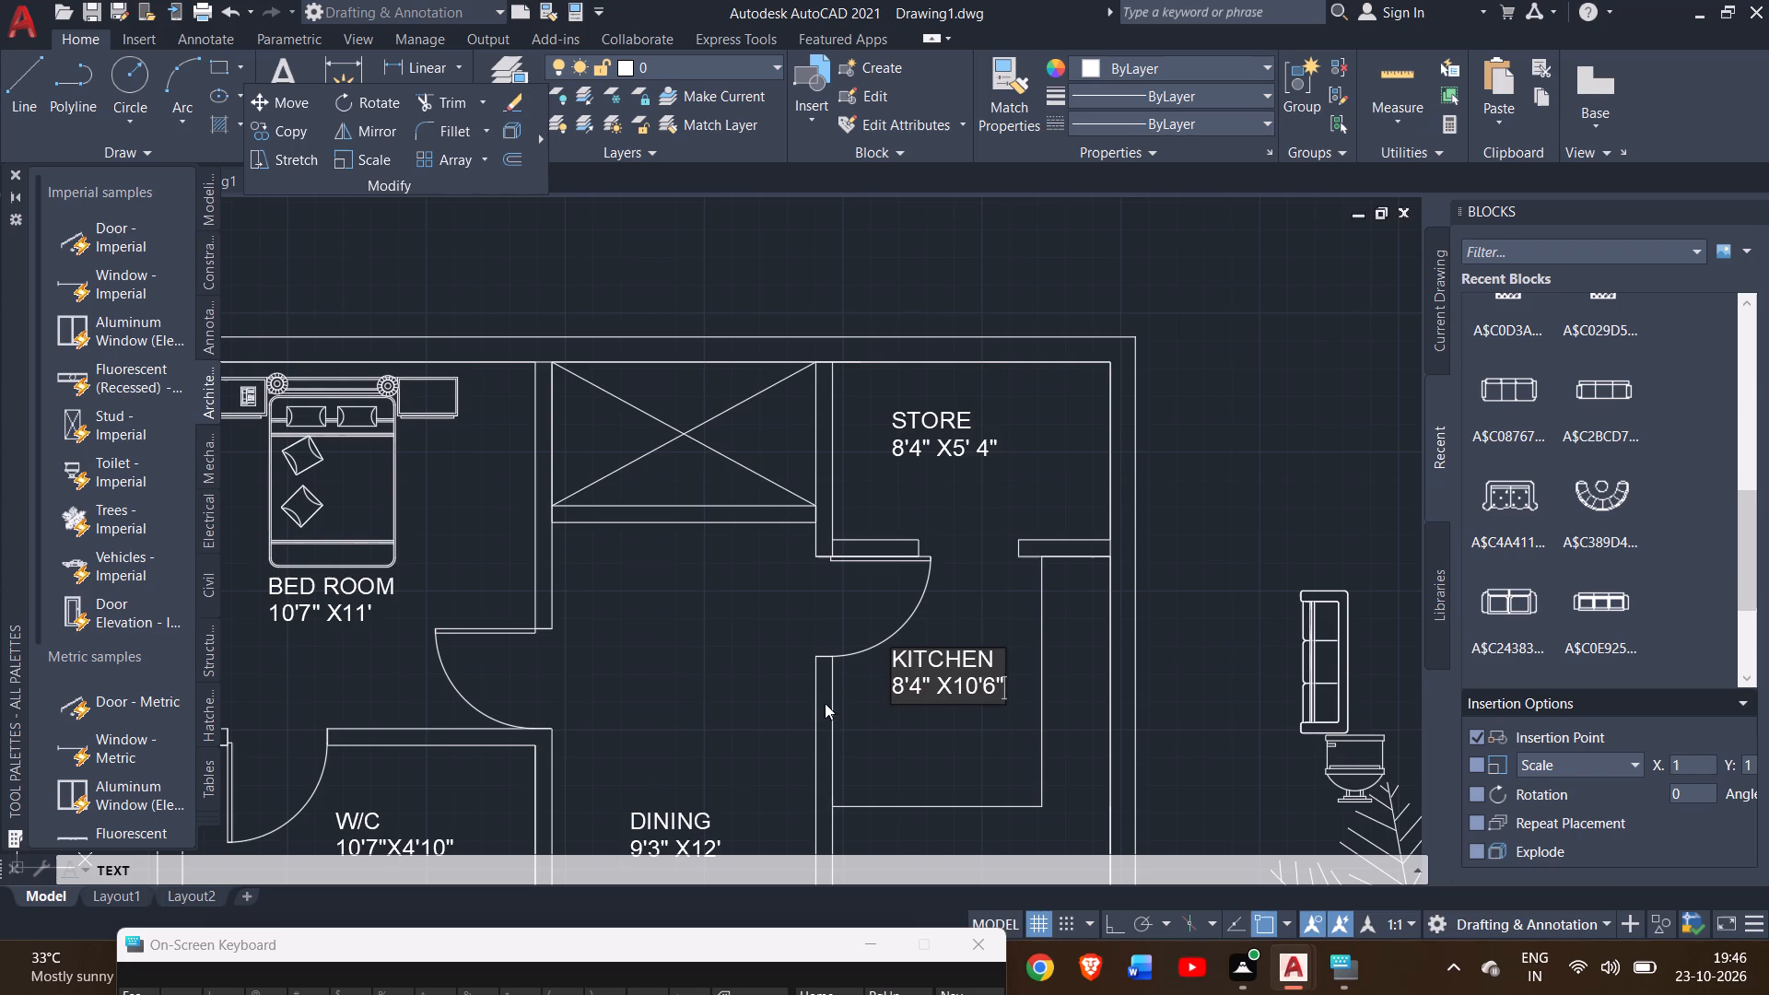
{"action": "scroll", "coordinate": [825, 703], "scroll_direction": "down", "scroll_amount": 2, "text": "ctrl"}
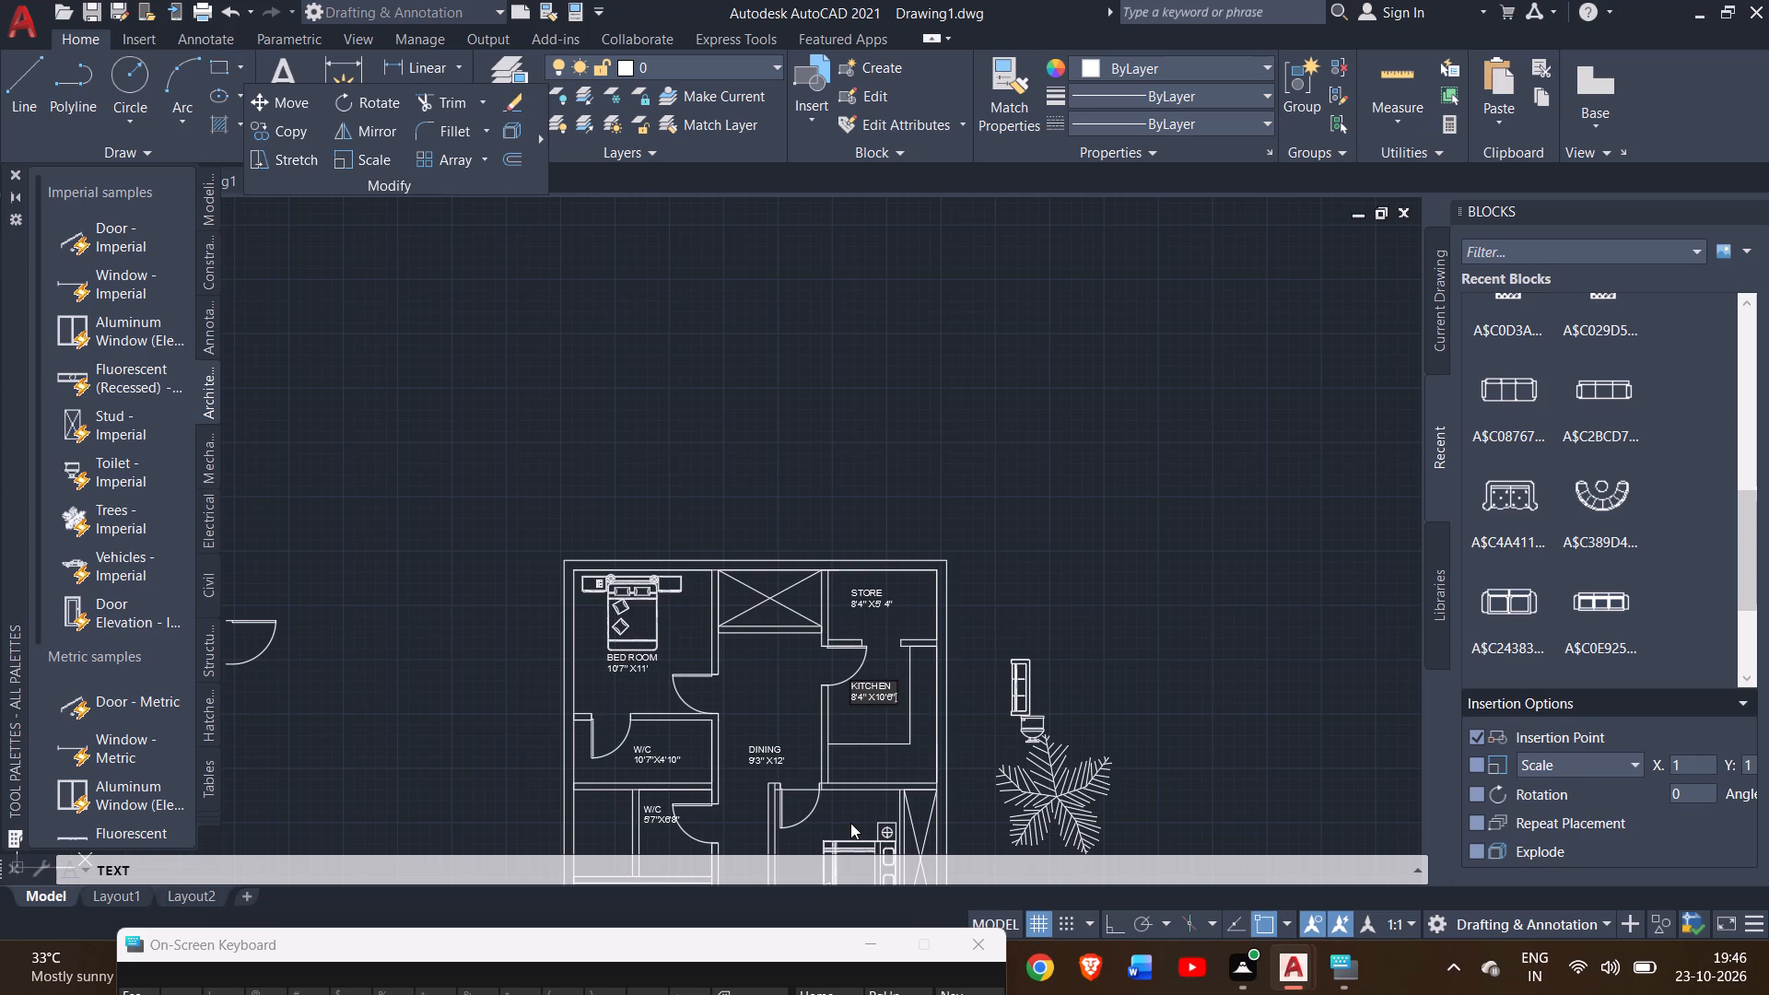
{"action": "scroll", "coordinate": [838, 825], "scroll_direction": "up", "scroll_amount": 3, "text": "ctrl"}
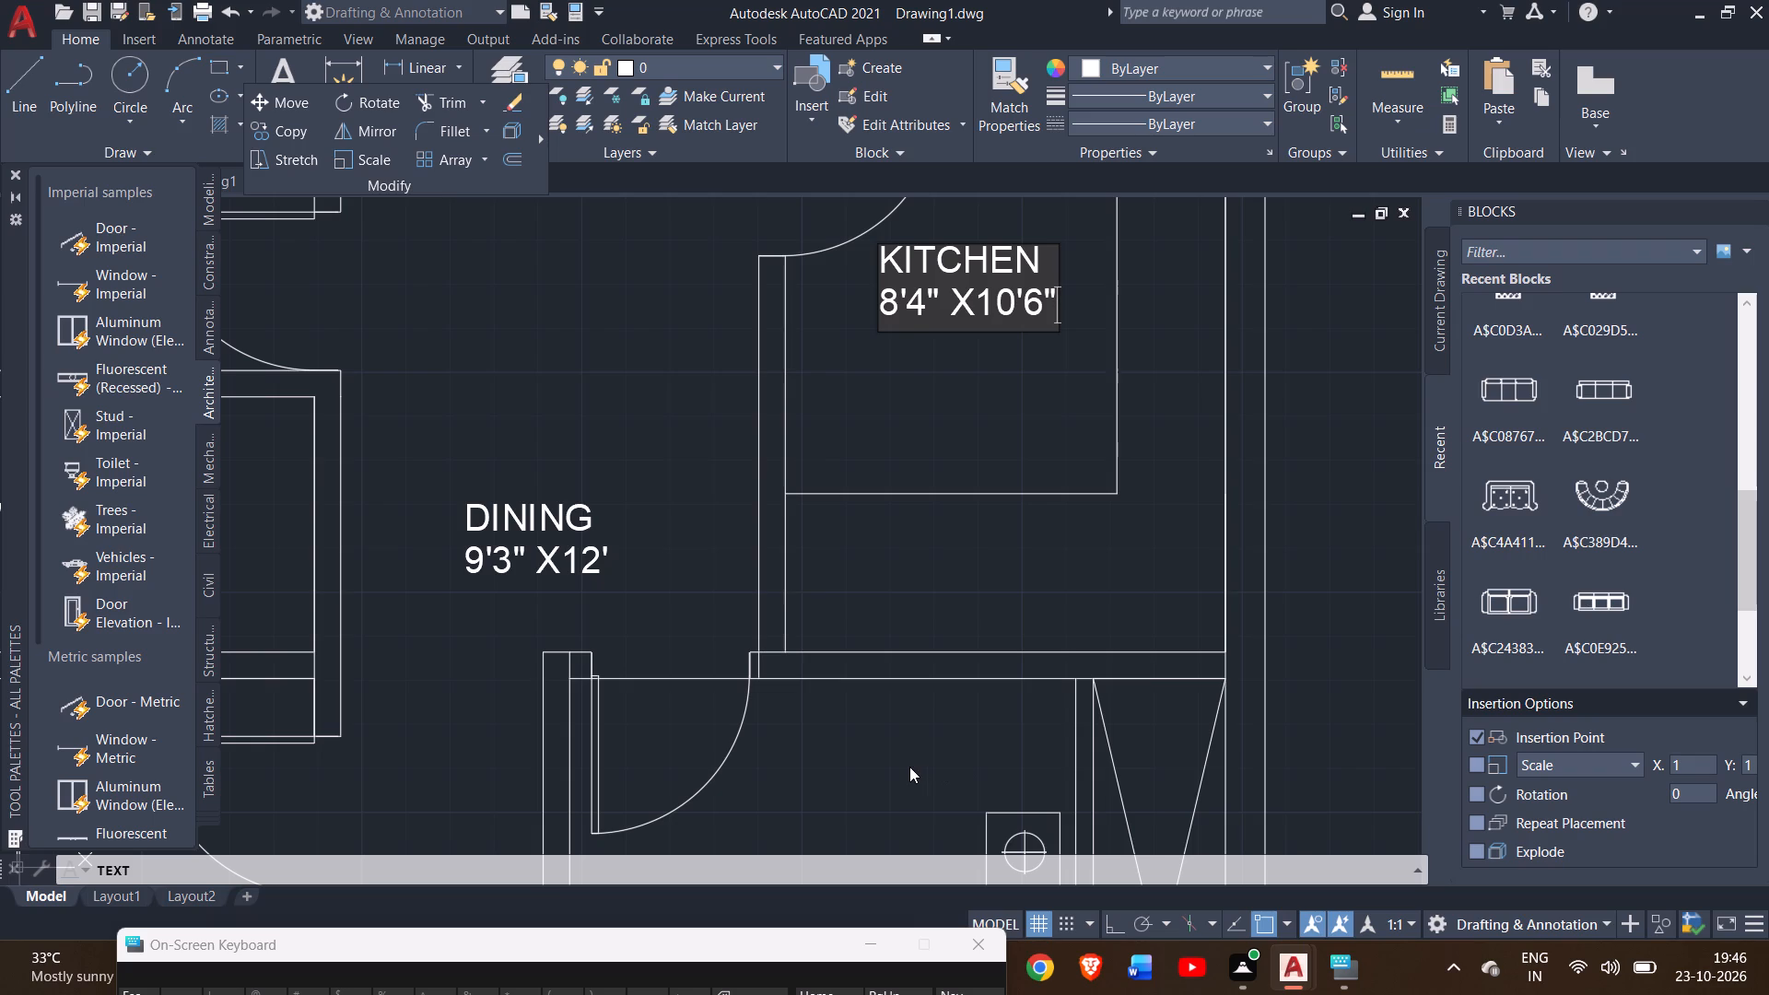
{"action": "scroll", "coordinate": [833, 772], "scroll_direction": "down", "scroll_amount": 1, "text": "ctrl"}
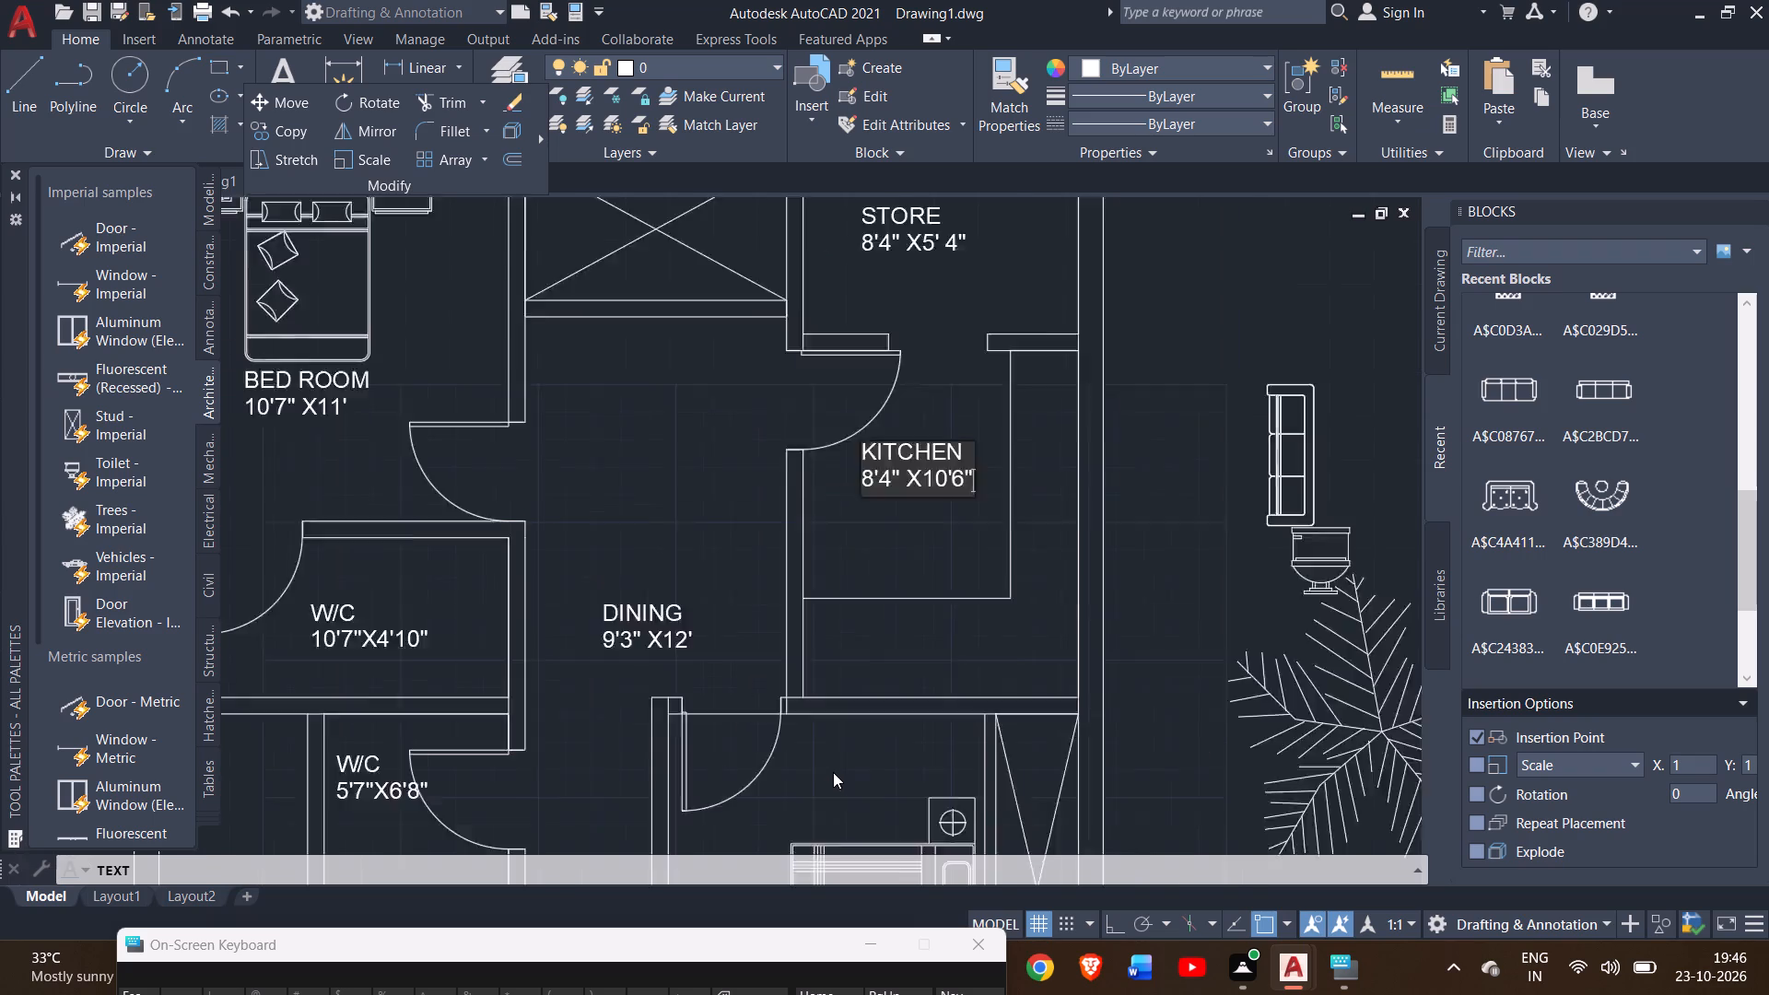
{"action": "scroll", "coordinate": [833, 772], "scroll_direction": "down", "scroll_amount": 2, "text": "ctrl"}
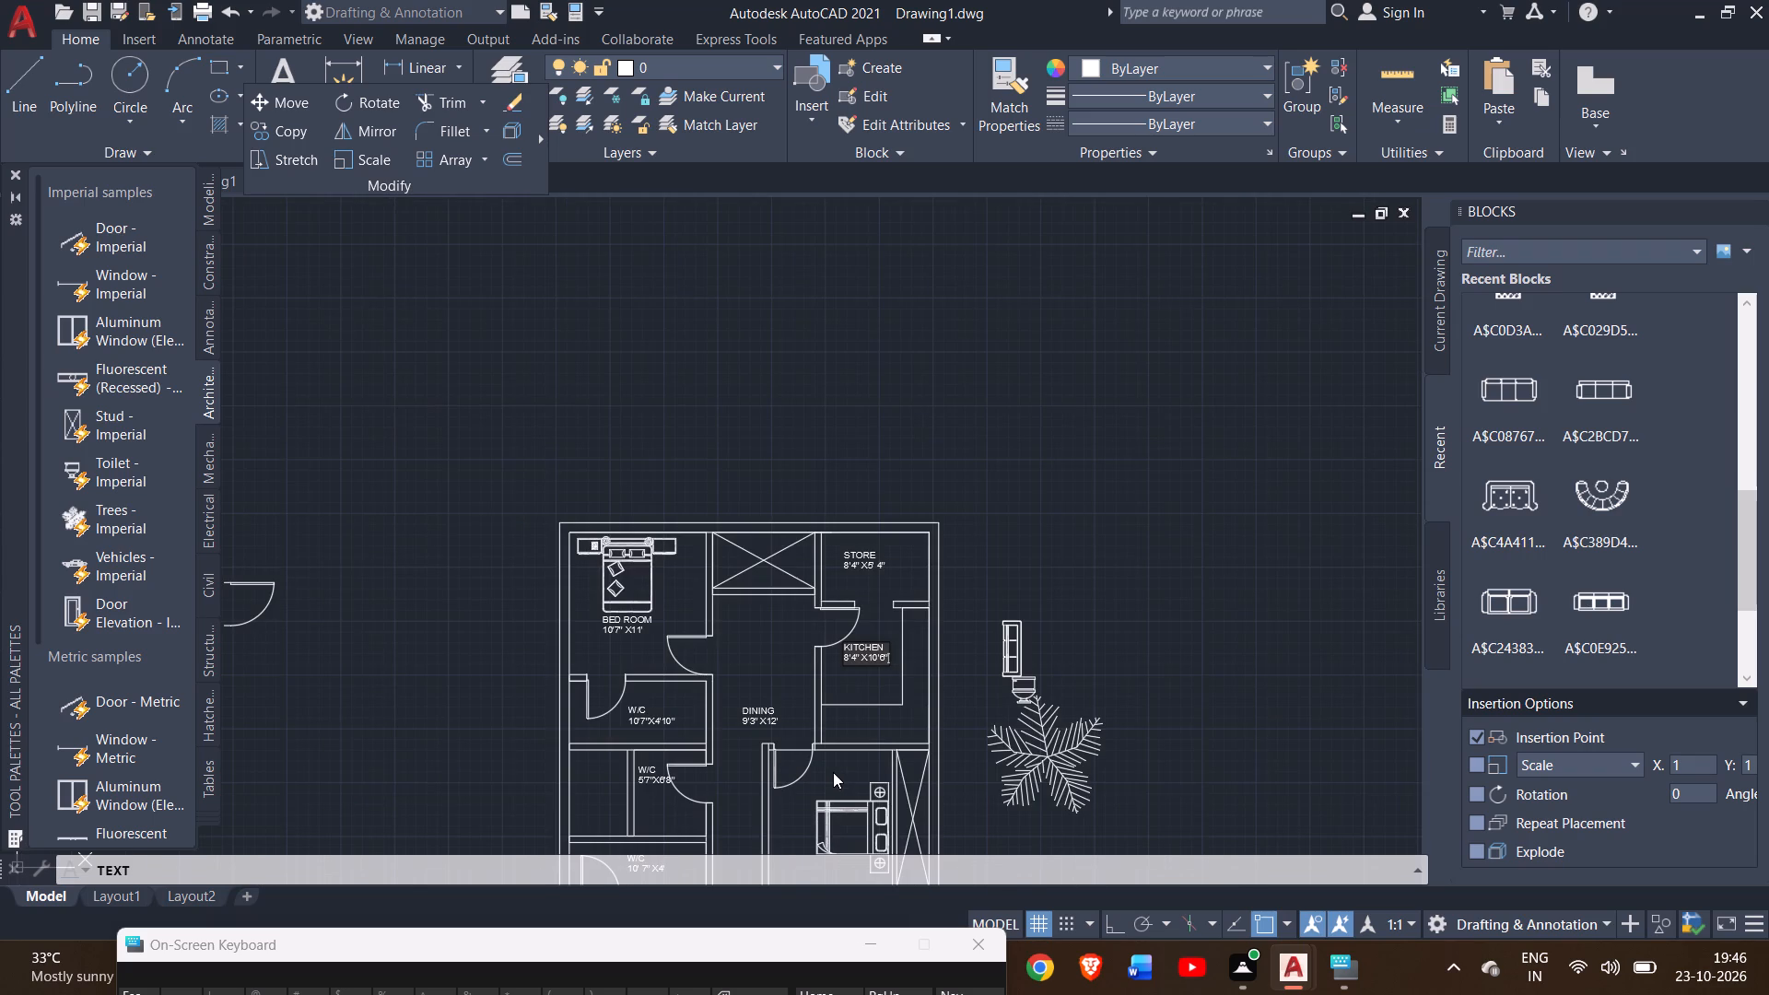
{"action": "scroll", "coordinate": [858, 762], "scroll_direction": "down", "scroll_amount": 1, "text": "ctrl"}
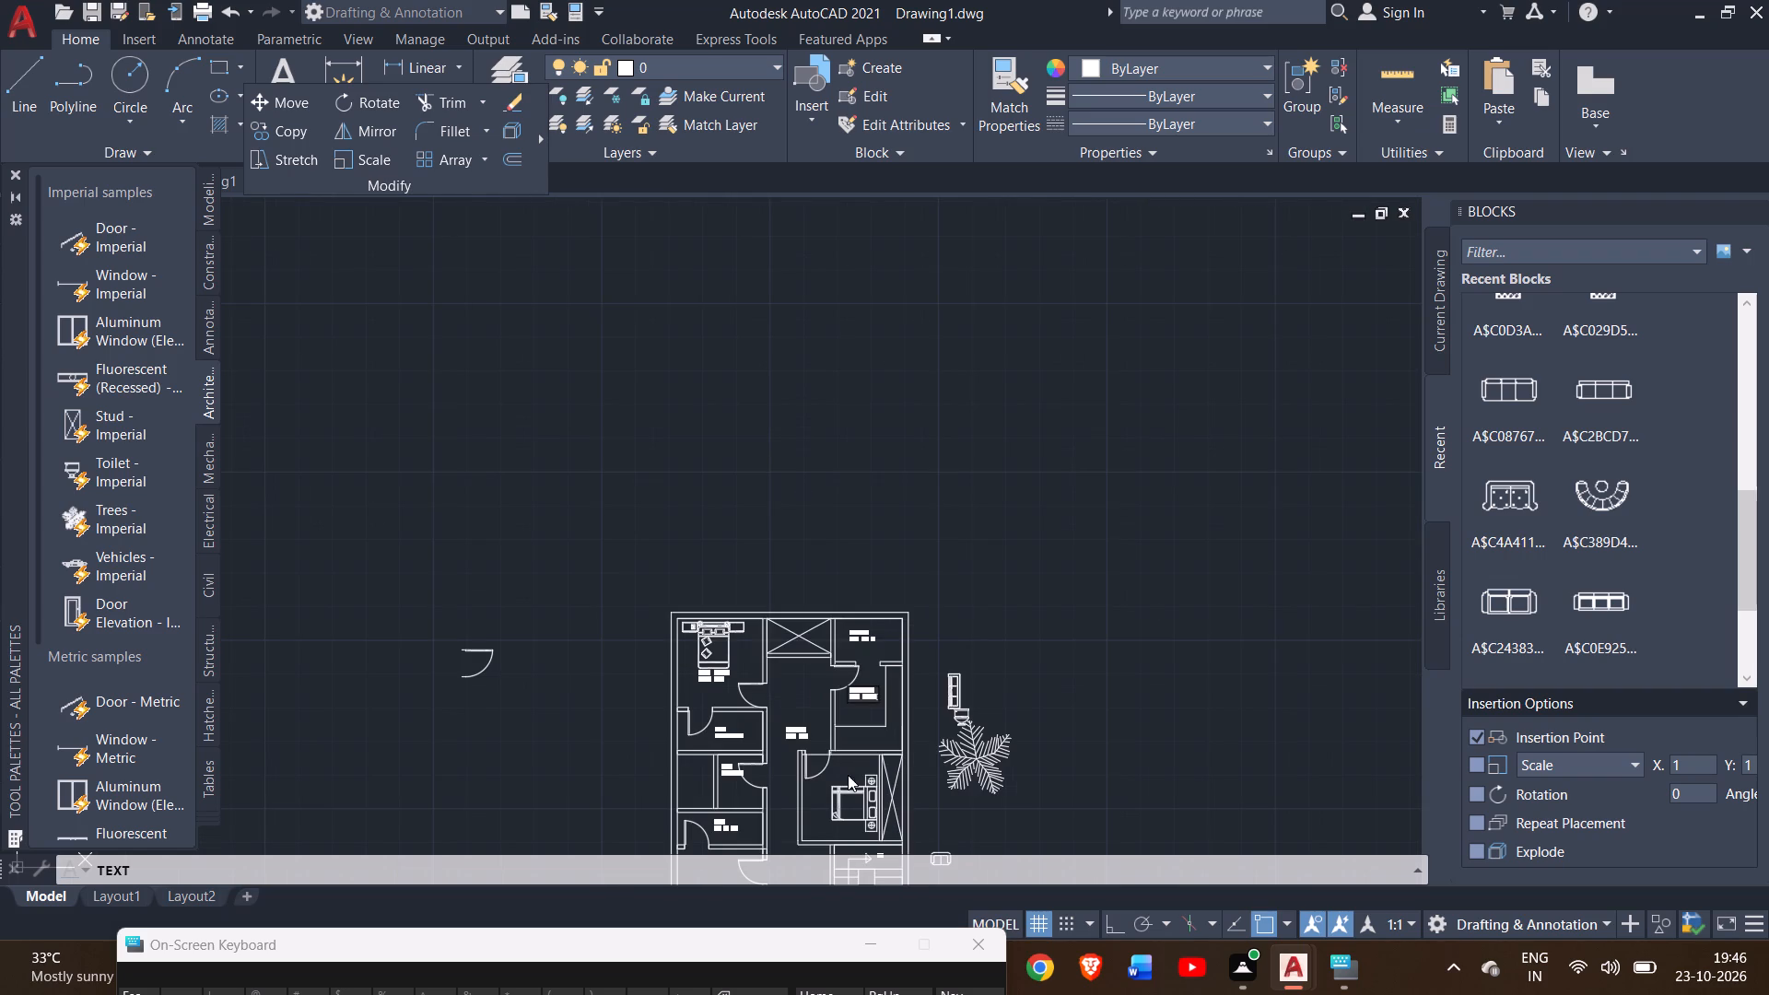
{"action": "scroll", "coordinate": [814, 815], "scroll_direction": "up", "scroll_amount": 3, "text": "ctrl"}
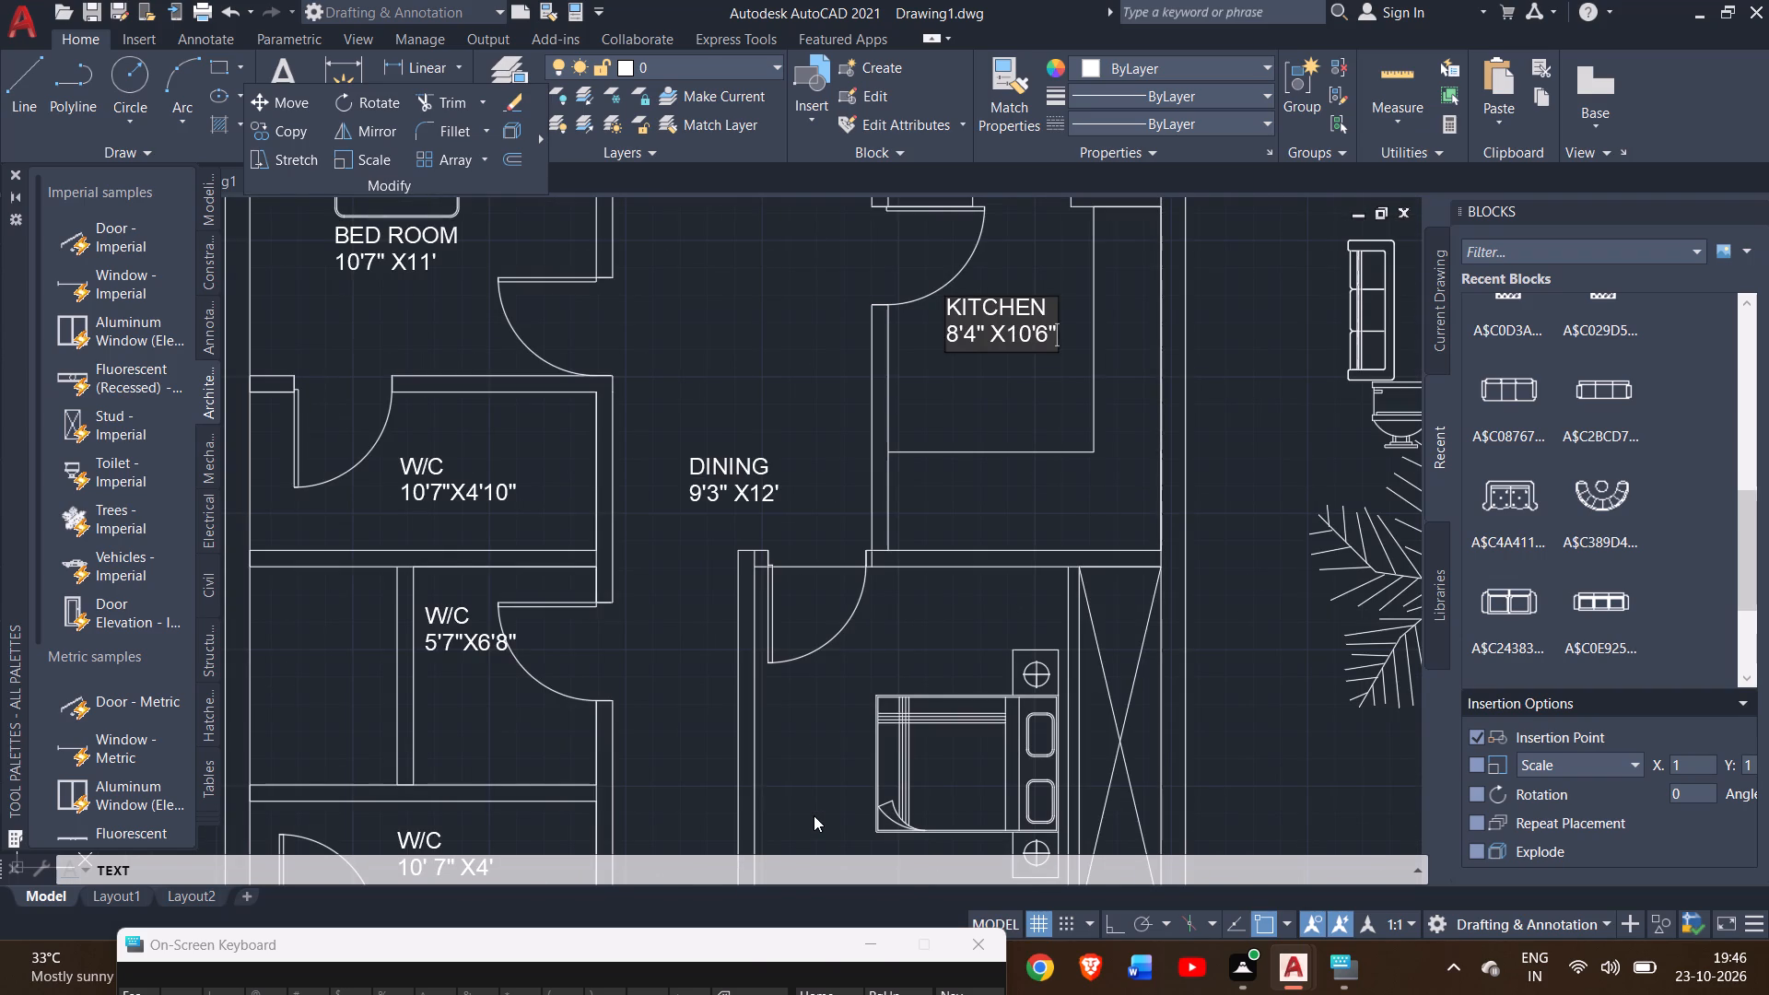
{"action": "scroll", "coordinate": [814, 815], "scroll_direction": "down", "scroll_amount": 2, "text": "ctrl"}
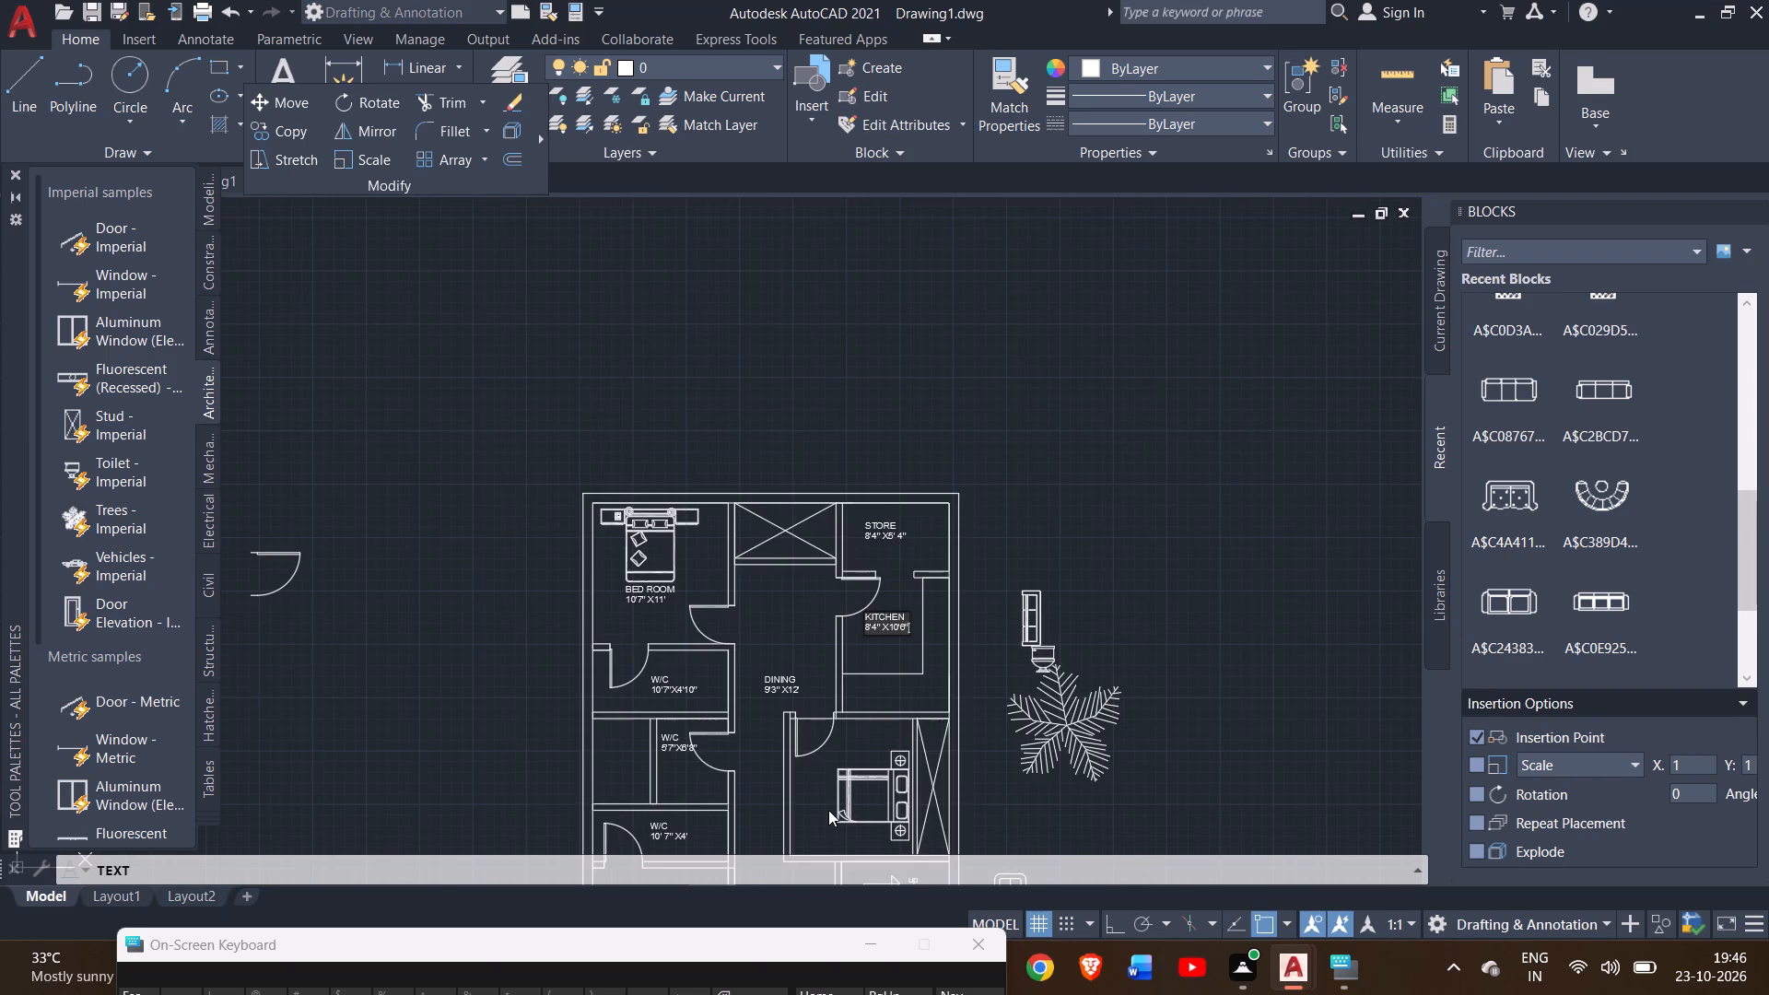
{"action": "scroll", "coordinate": [828, 810], "scroll_direction": "up", "scroll_amount": 3, "text": "ctrl"}
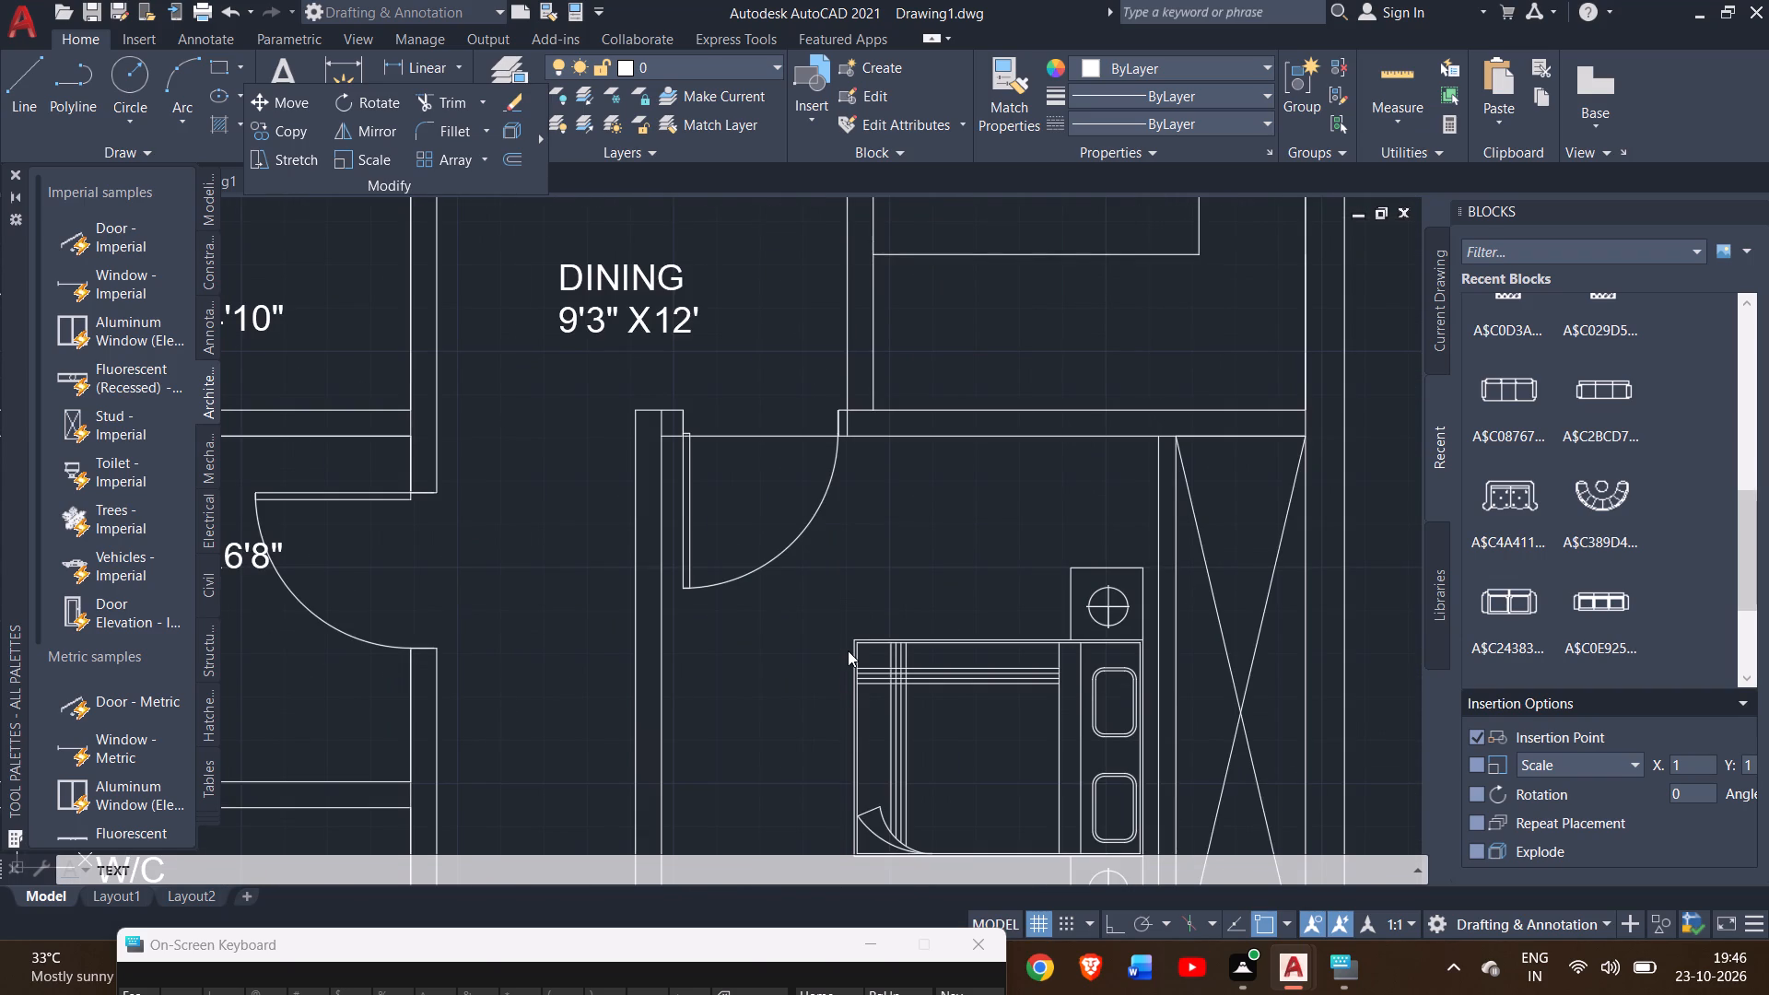
{"action": "left_click", "coordinate": [853, 563]}
{"action": "type", "text": "BED"}
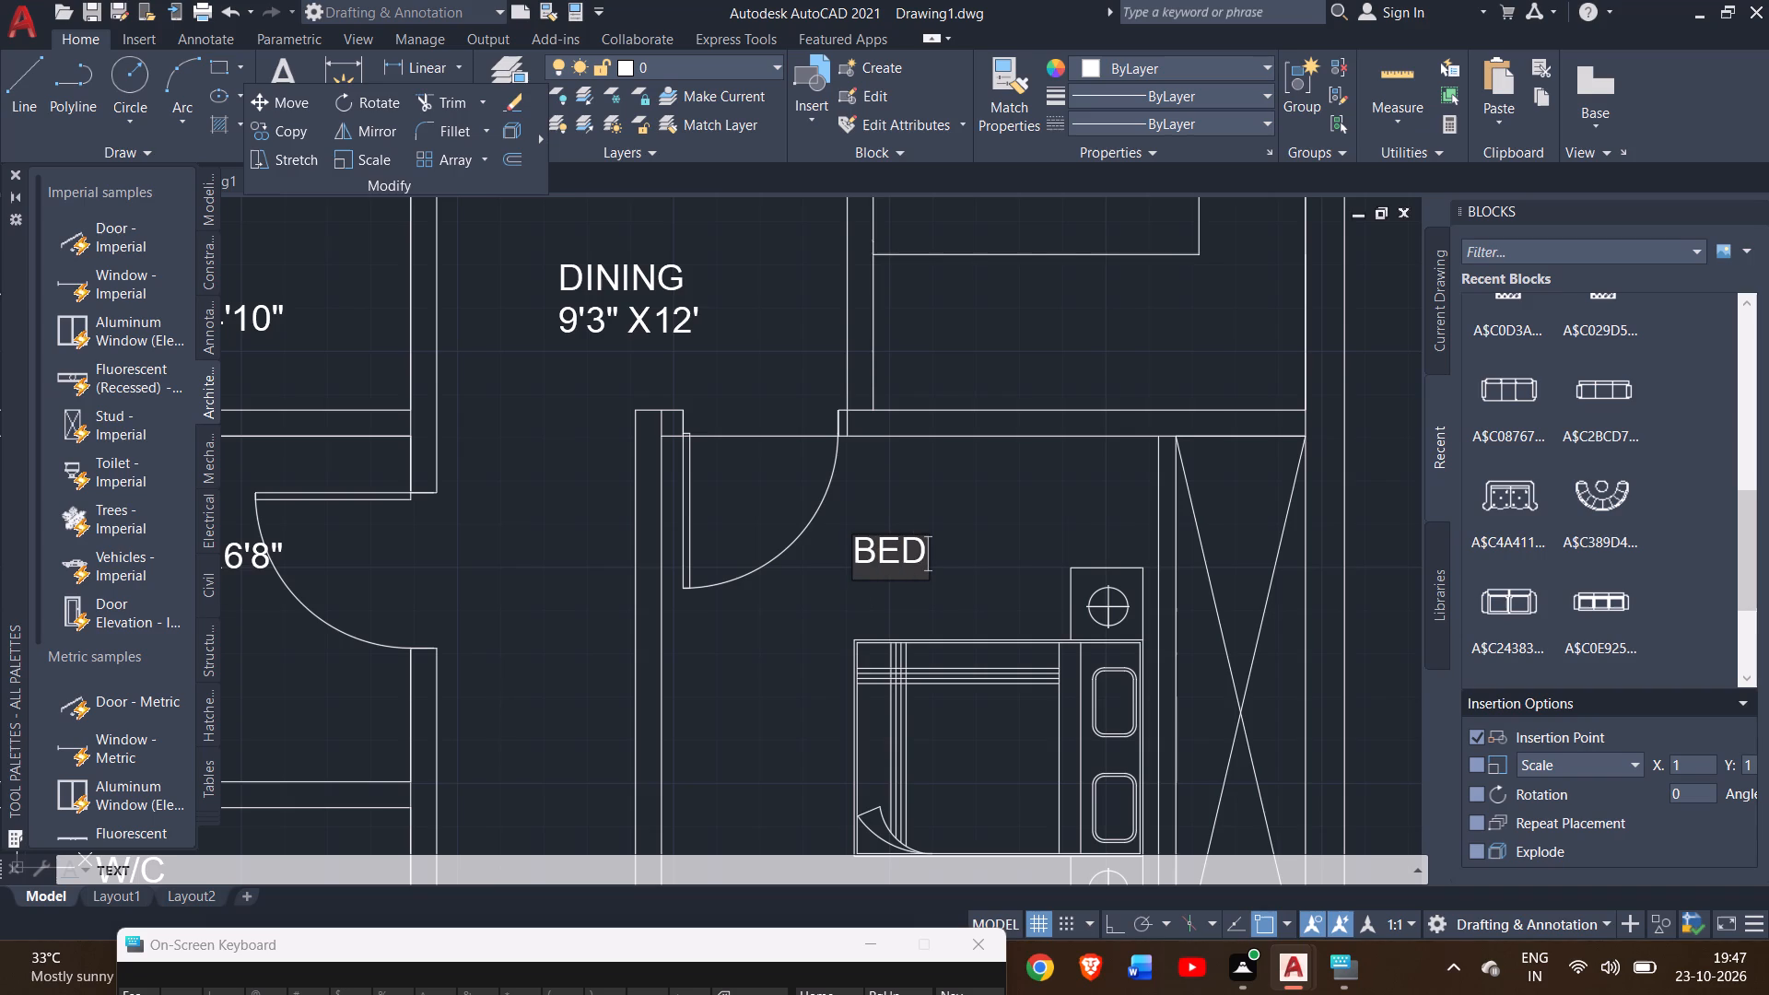
{"action": "key", "text": "space"}
{"action": "type", "text": "ROOM"}
{"action": "key", "text": "Return"}
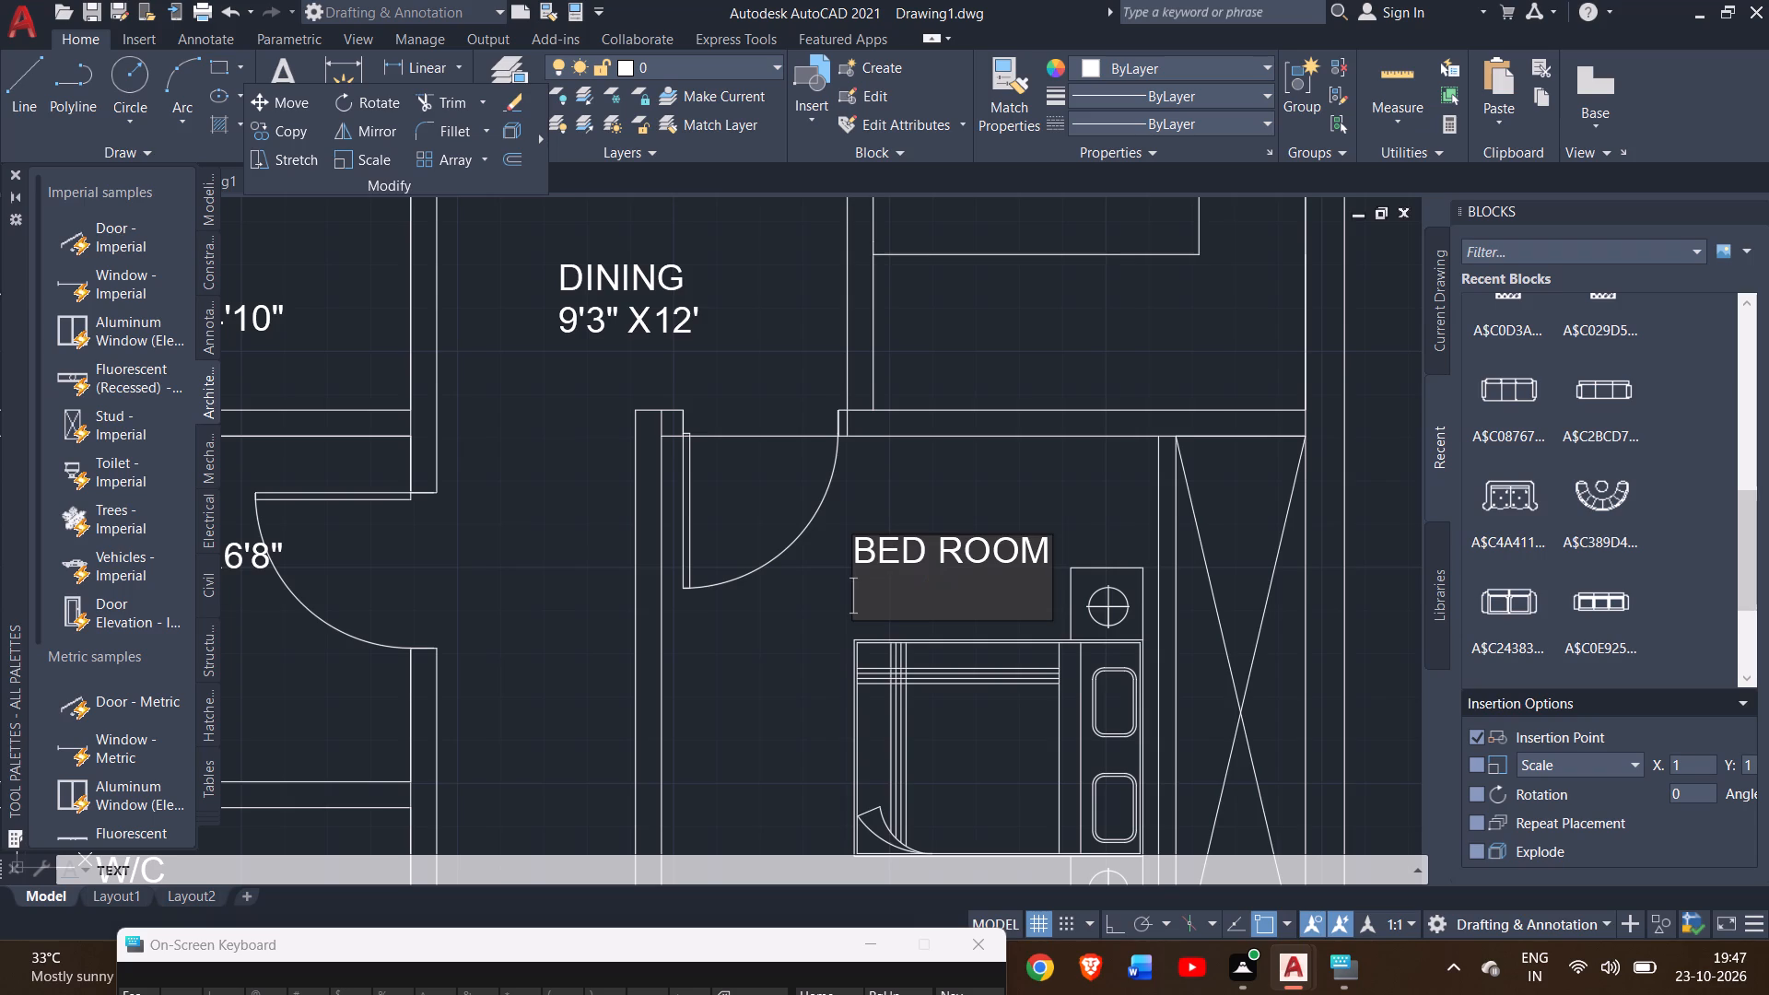
{"action": "type", "text": "10'"}
{"action": "key", "text": "3"}
{"action": "type", "text": "\" X"}
{"action": "type", "text": "10'"}
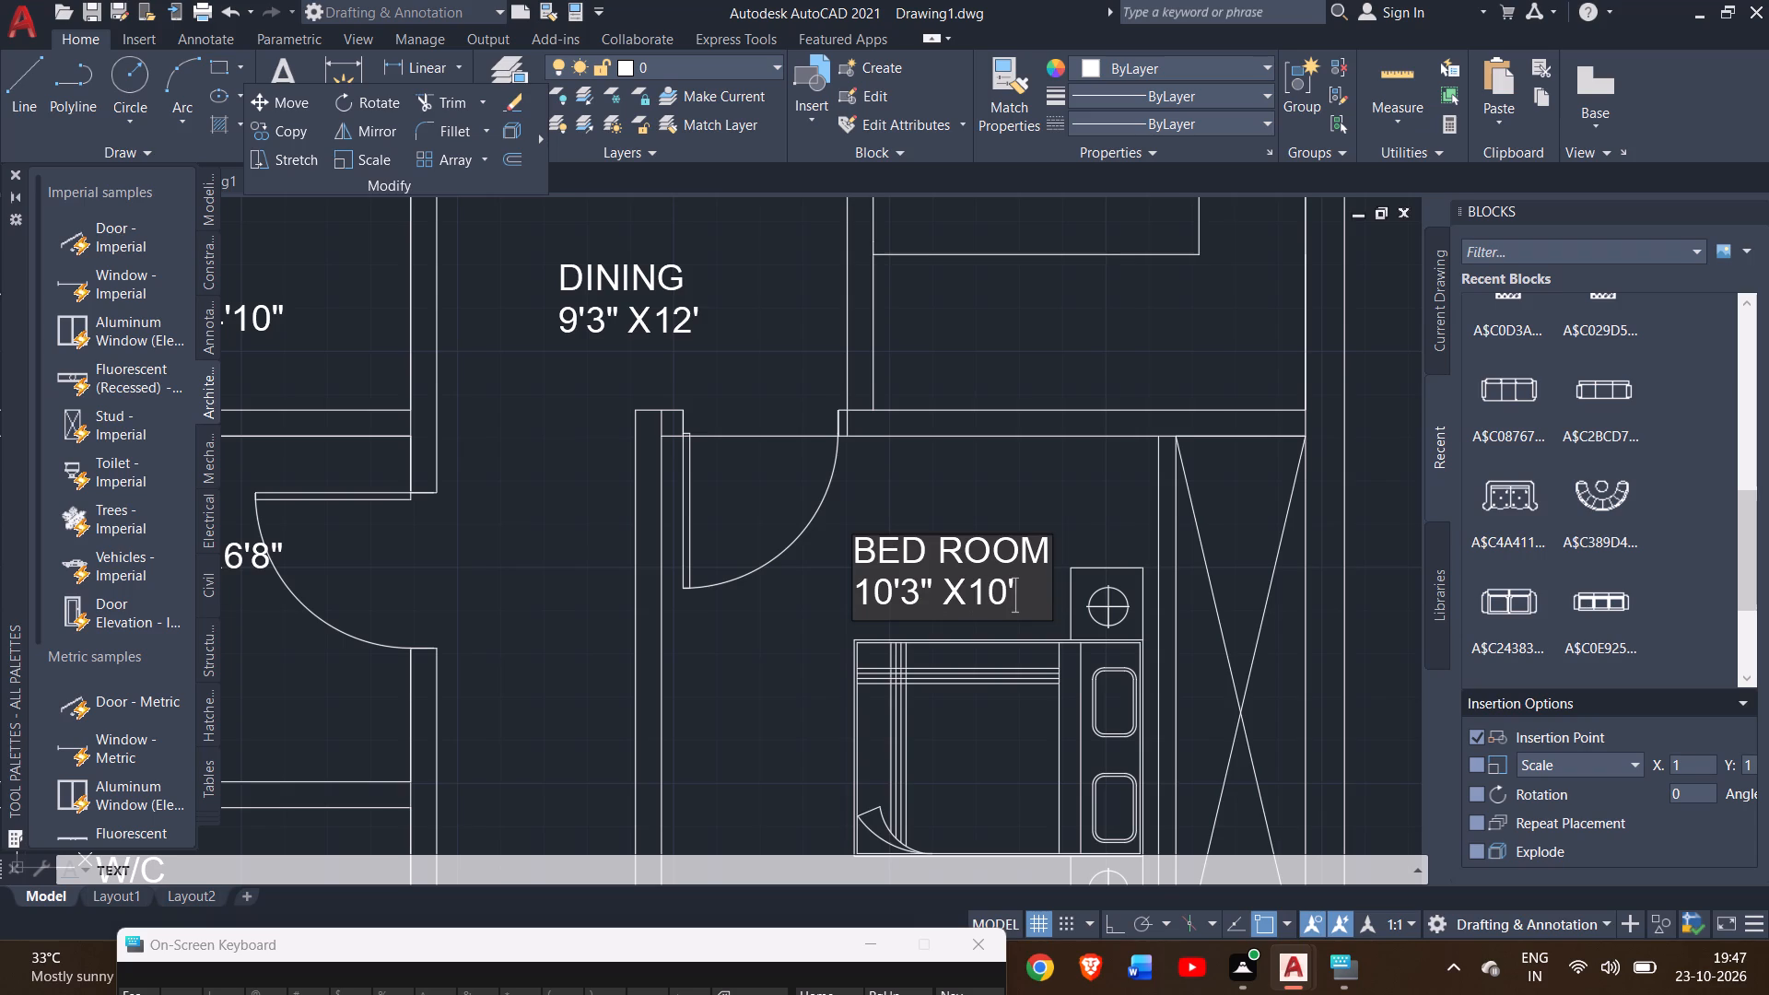
{"action": "key", "text": "8"}
{"action": "key", "text": "shift+quotedbl"}
{"action": "scroll", "coordinate": [853, 563], "scroll_direction": "down", "scroll_amount": 3, "text": "ctrl"}
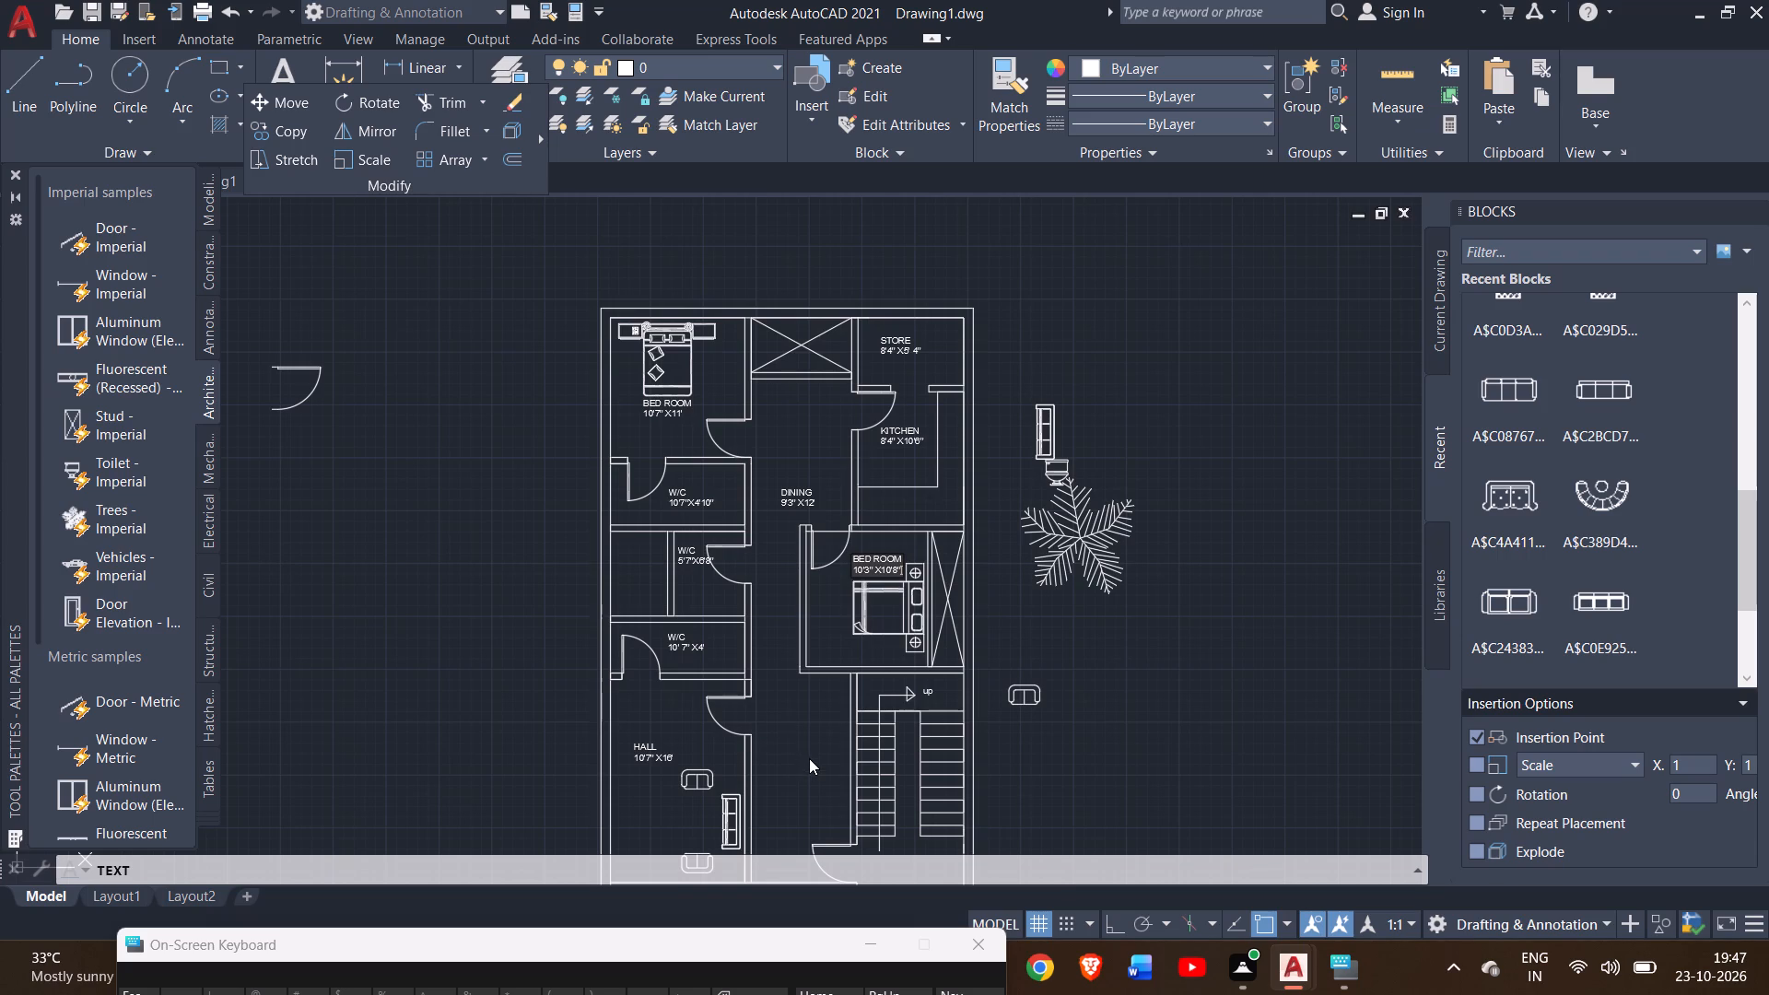
{"action": "scroll", "coordinate": [809, 758], "scroll_direction": "up", "scroll_amount": 3, "text": "ctrl"}
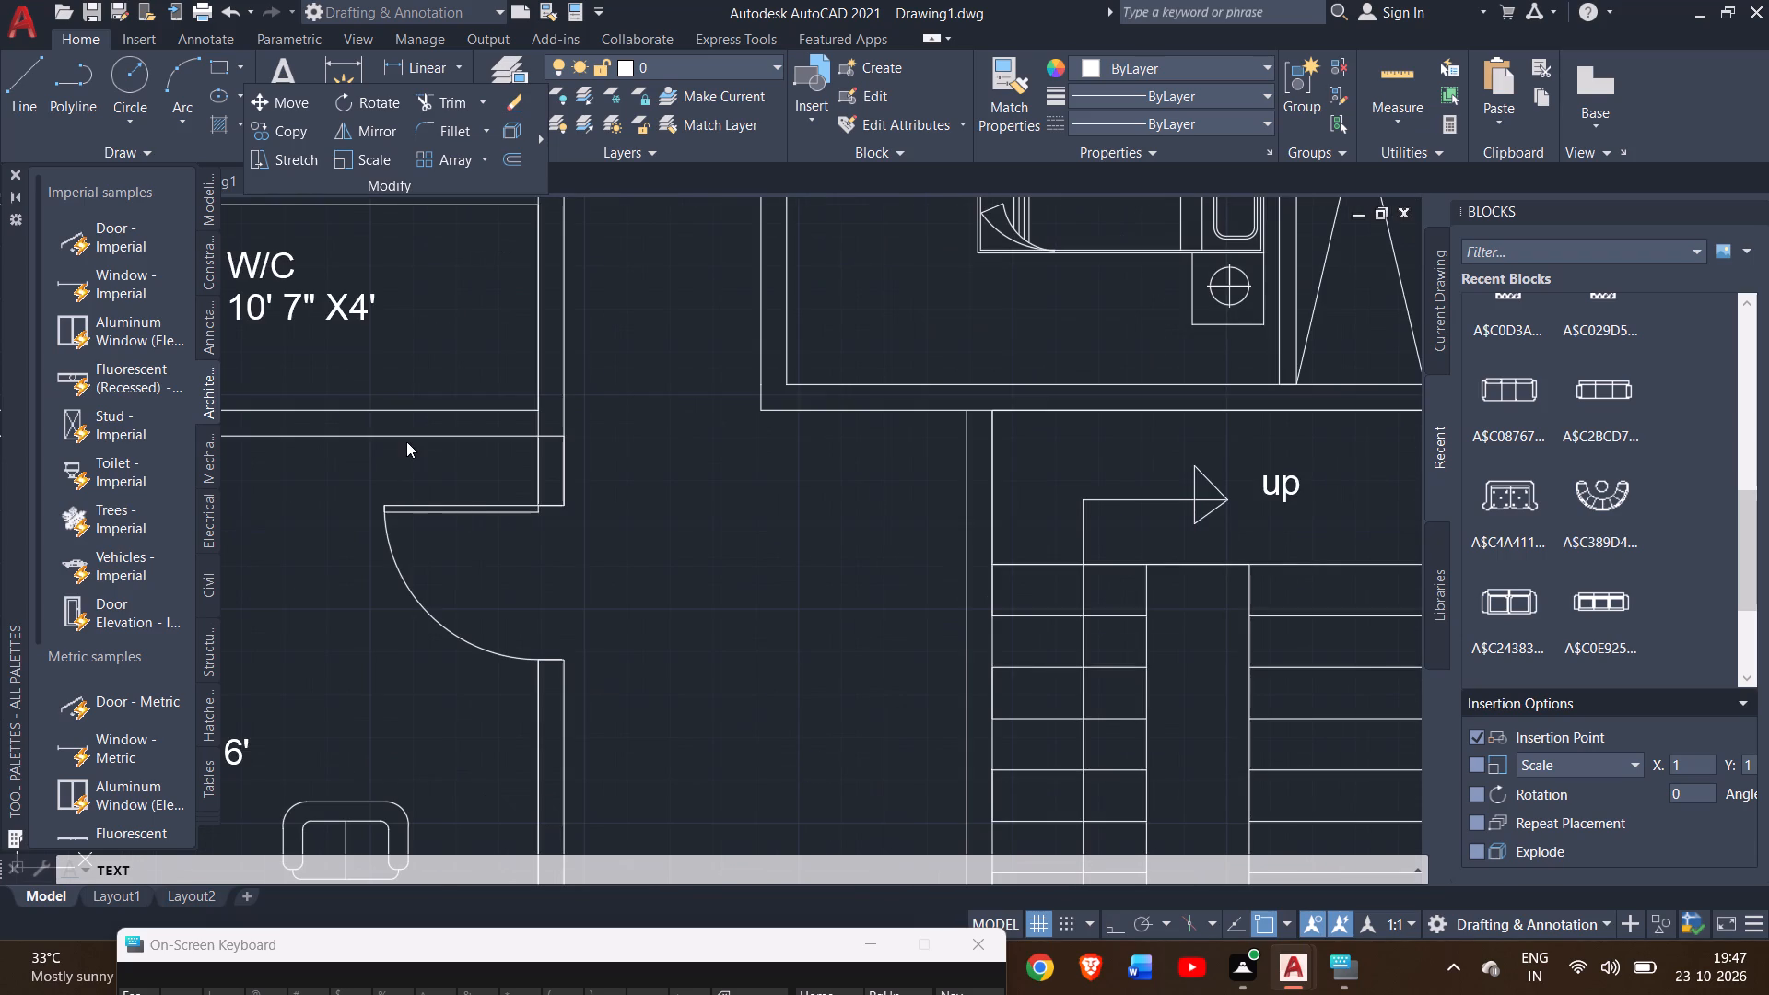
Label the strip along the plan's south edge "OPEN BALCONY", with "20' X4' 10"" on the line below, and end the Text command.
{"action": "left_click", "coordinate": [11, 88]}
{"action": "scroll", "coordinate": [492, 404], "scroll_direction": "down", "scroll_amount": 3, "text": "ctrl"}
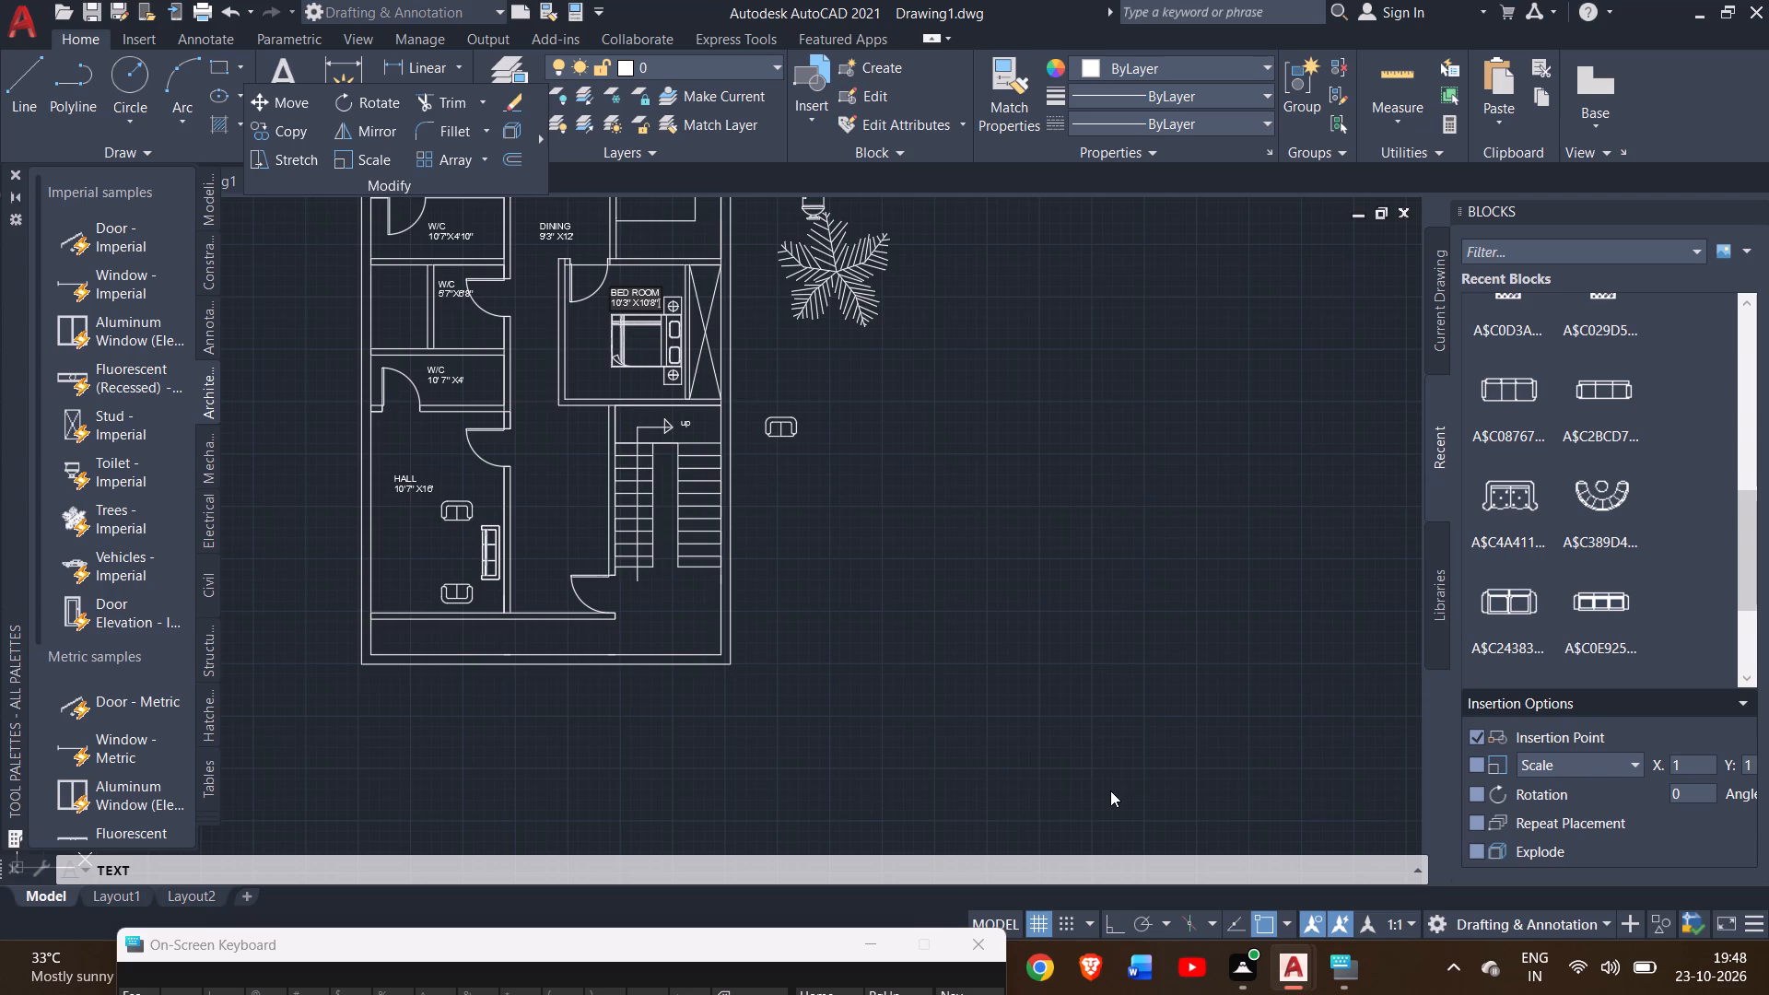
{"action": "left_click", "coordinate": [18, 93]}
{"action": "scroll", "coordinate": [449, 655], "scroll_direction": "up", "scroll_amount": 4, "text": "ctrl"}
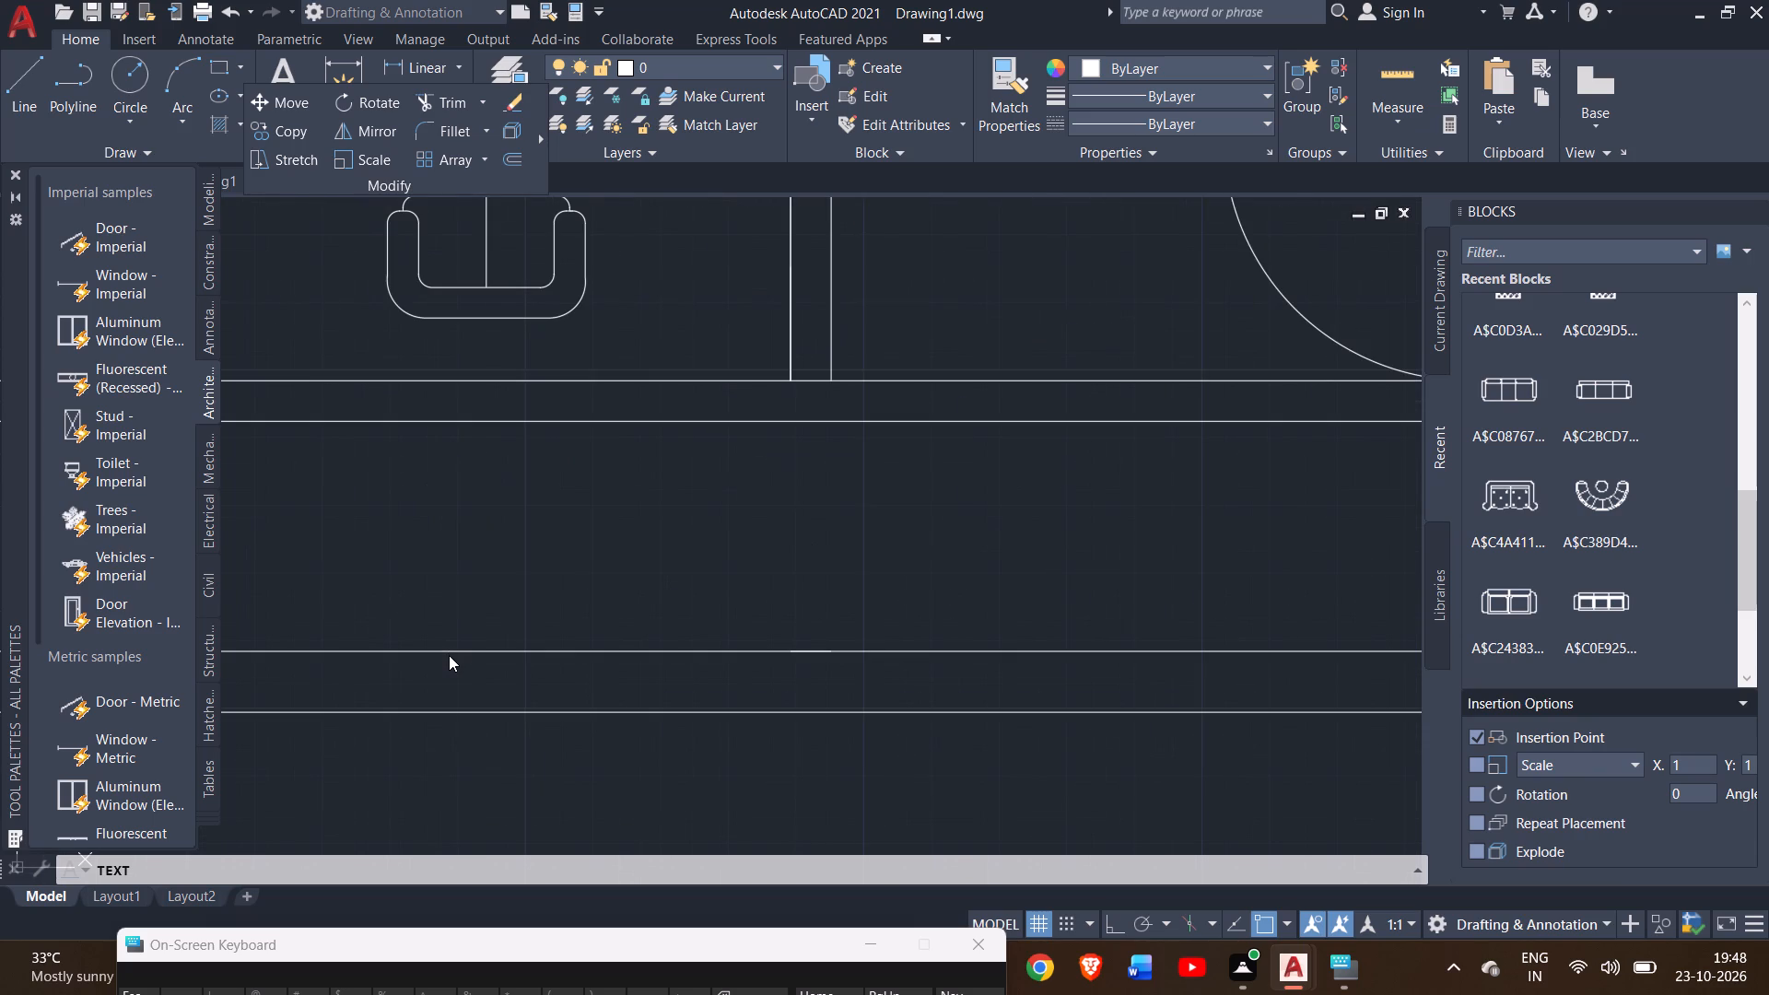
{"action": "left_click", "coordinate": [378, 521]}
{"action": "type", "text": "OPEN"}
{"action": "key", "text": "space"}
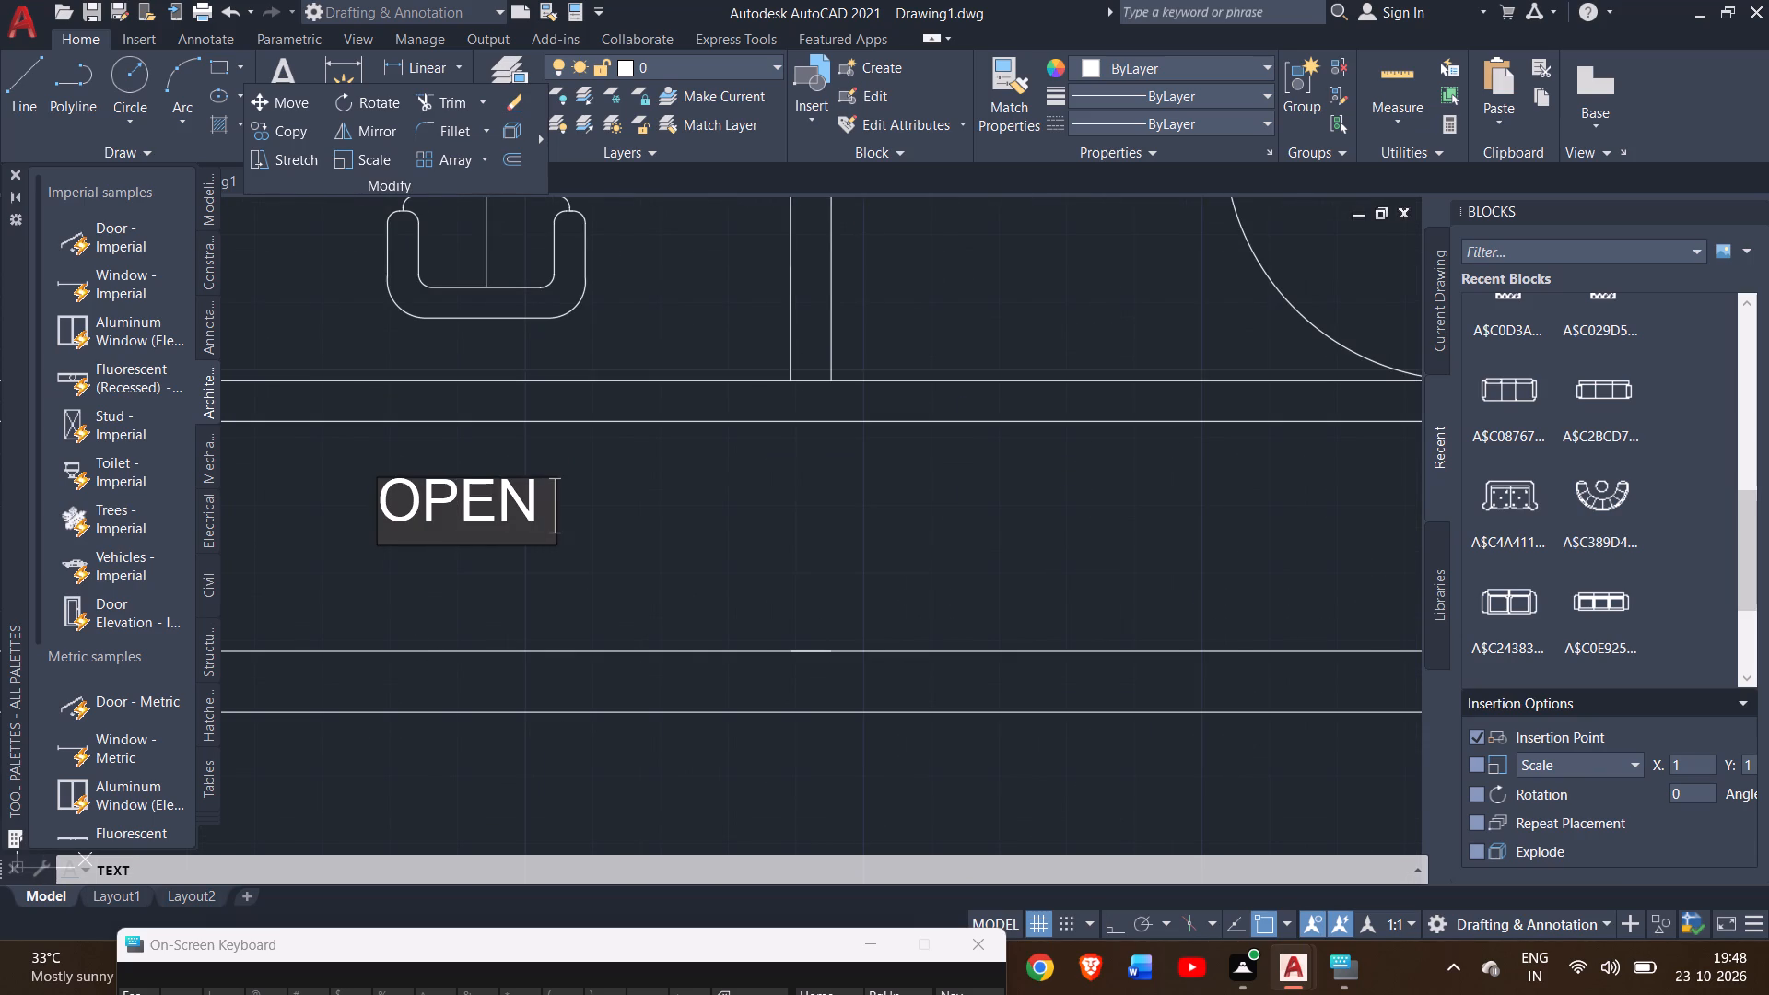
{"action": "type", "text": "BAL"}
{"action": "type", "text": "CONY"}
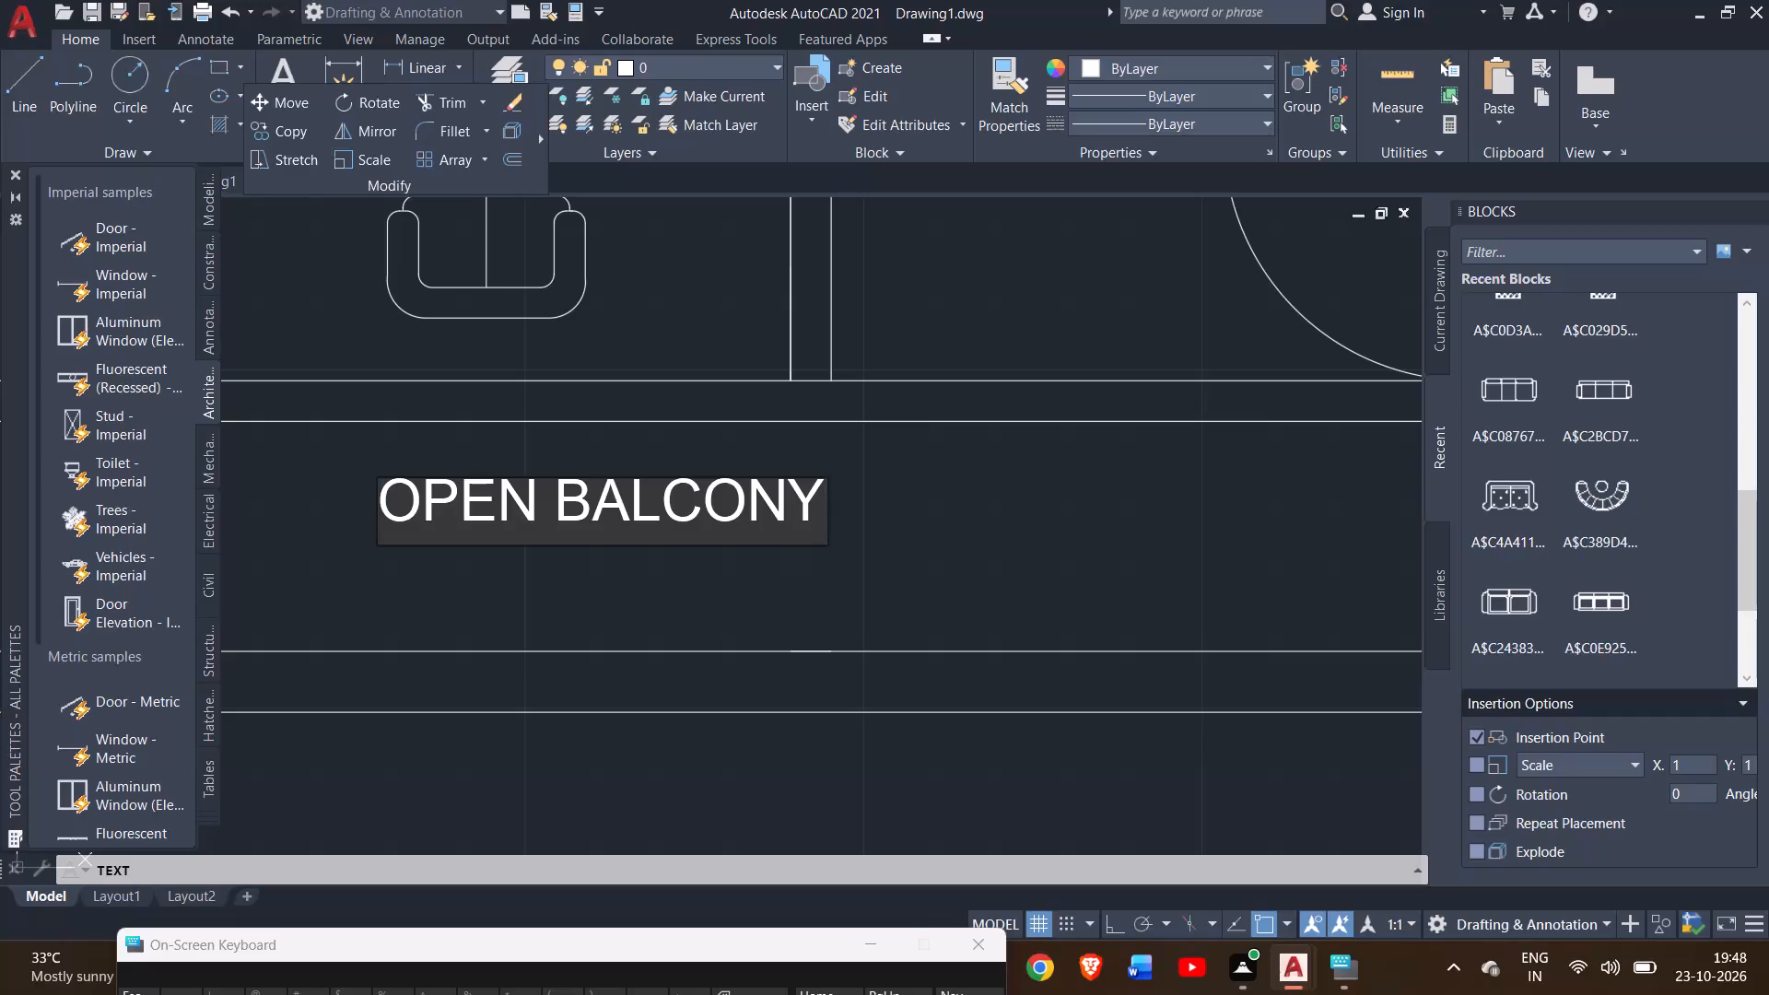
{"action": "key", "text": "Return"}
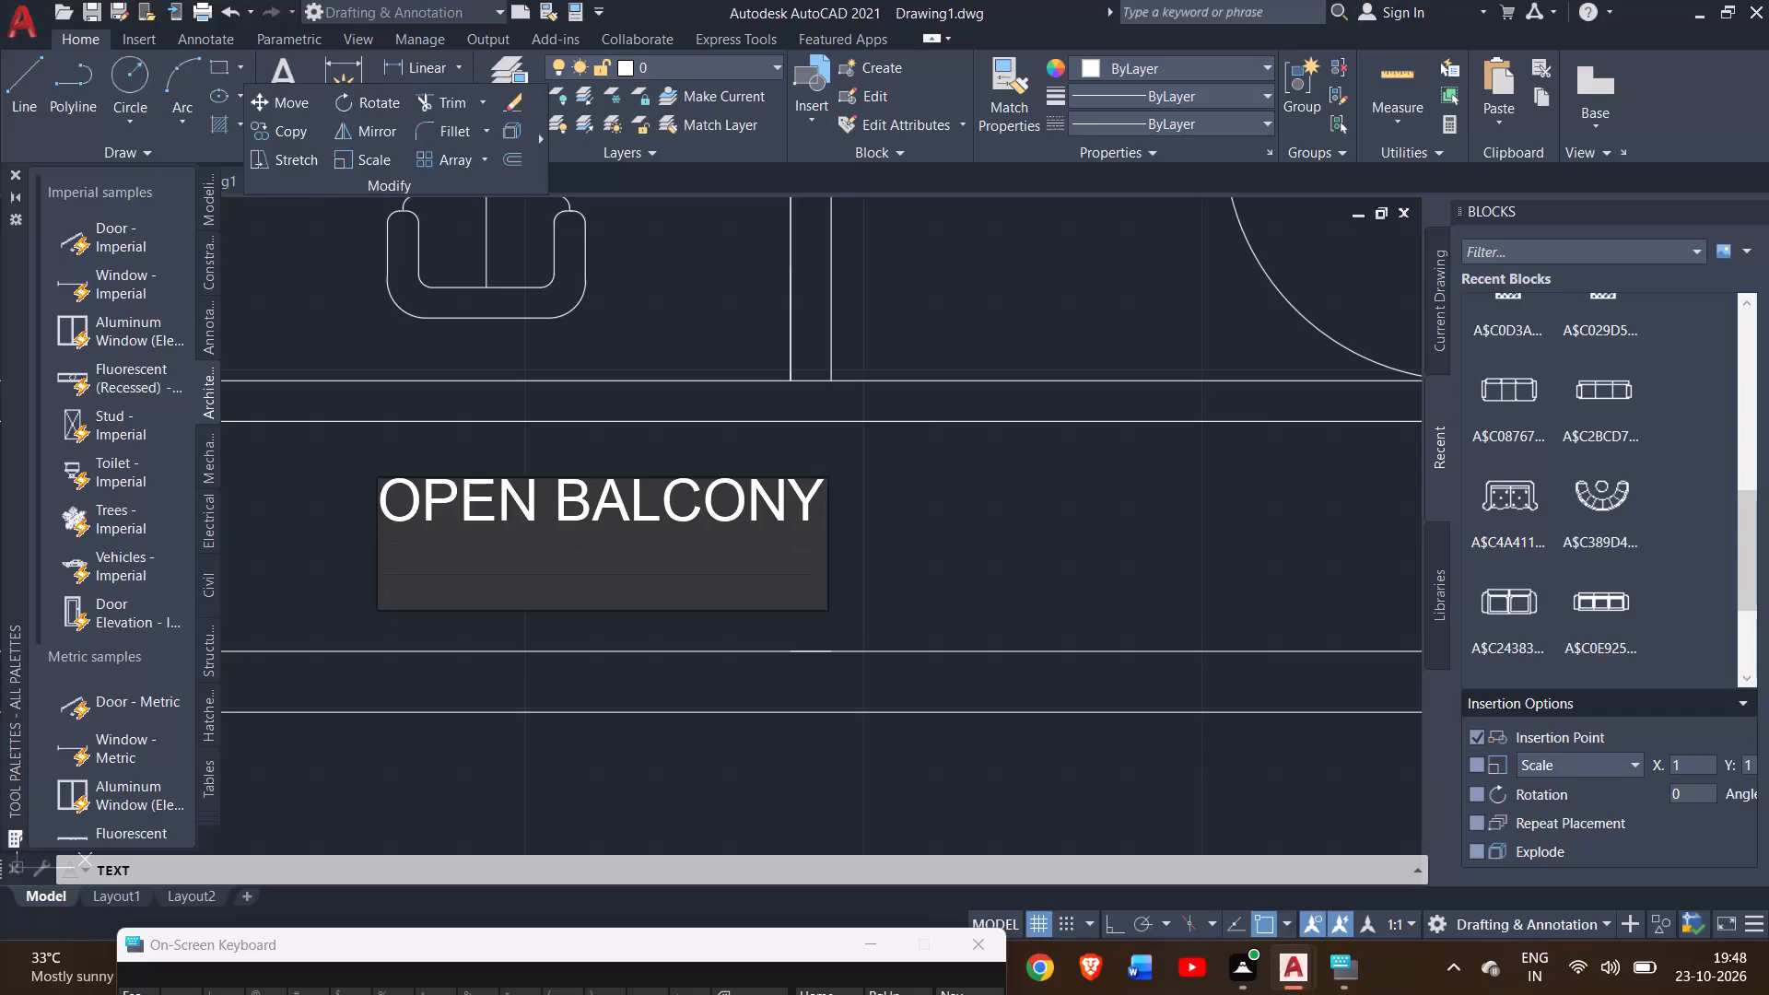
{"action": "key", "text": "space"}
{"action": "key", "text": "space"}
{"action": "type", "text": "20'"}
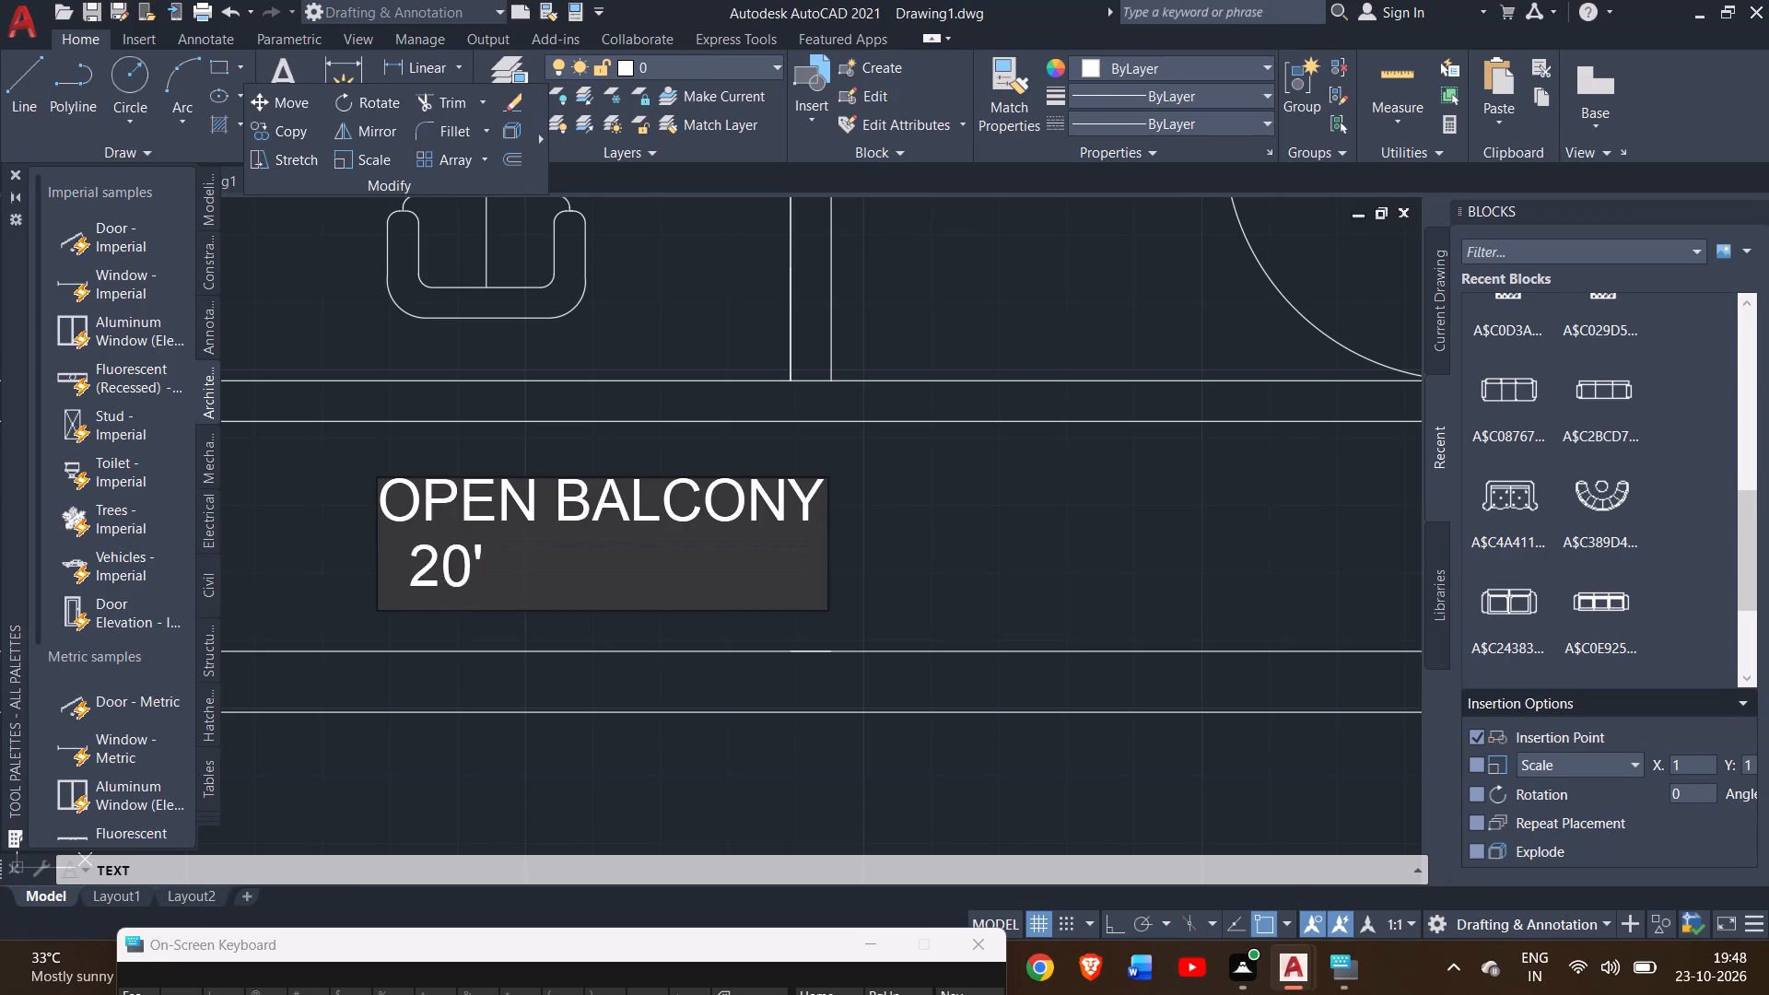
{"action": "key", "text": "space"}
{"action": "key", "text": "x"}
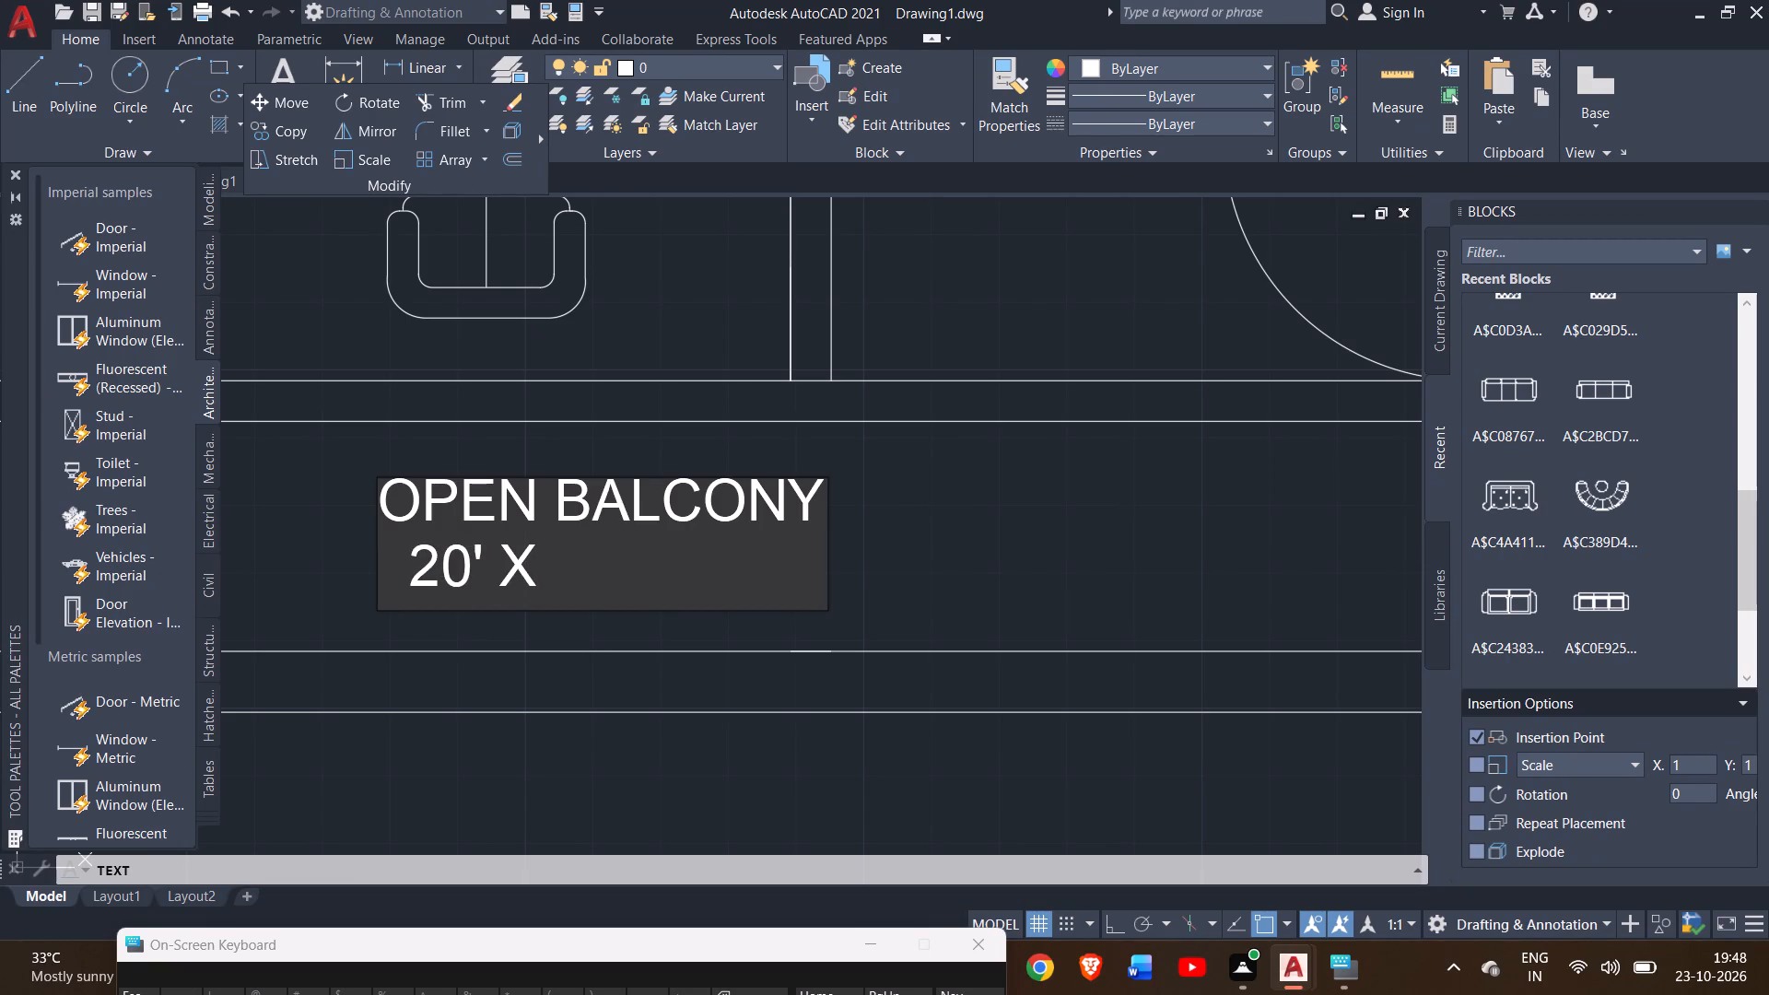
{"action": "type", "text": "4'"}
{"action": "key", "text": "space"}
{"action": "type", "text": "10"}
{"action": "key", "text": "shift+quotedbl"}
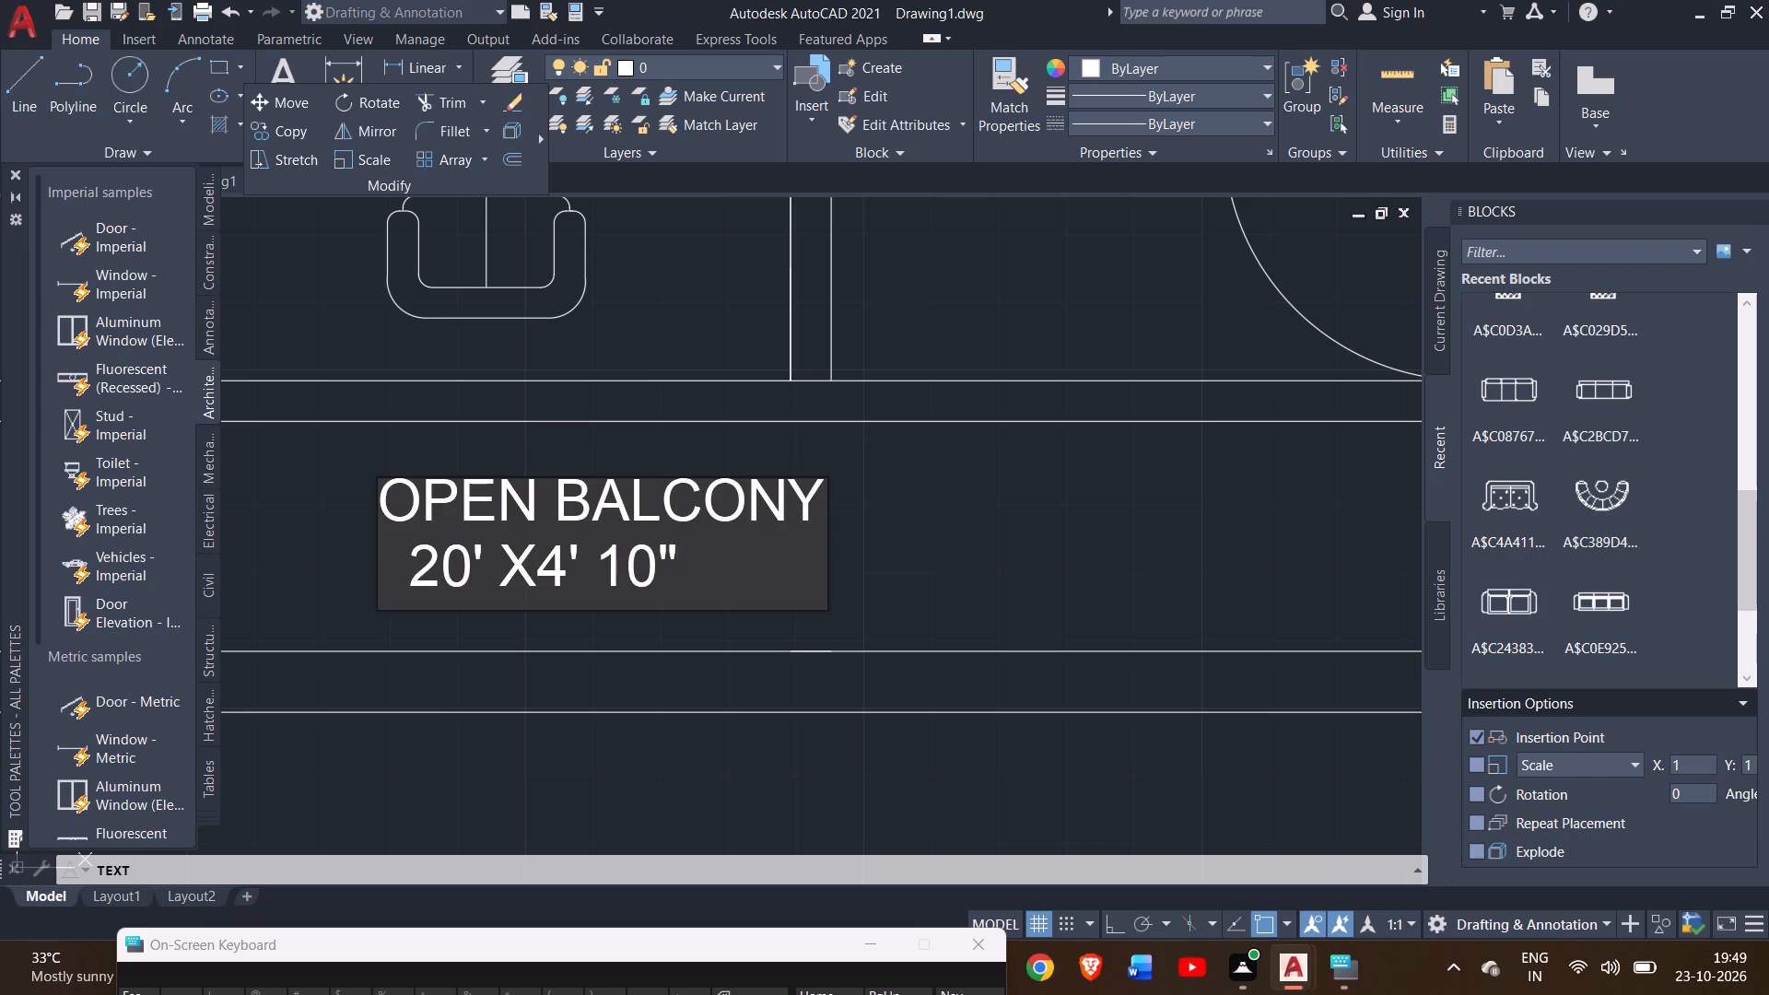
{"action": "scroll", "coordinate": [378, 521], "scroll_direction": "down", "scroll_amount": 3, "text": "ctrl"}
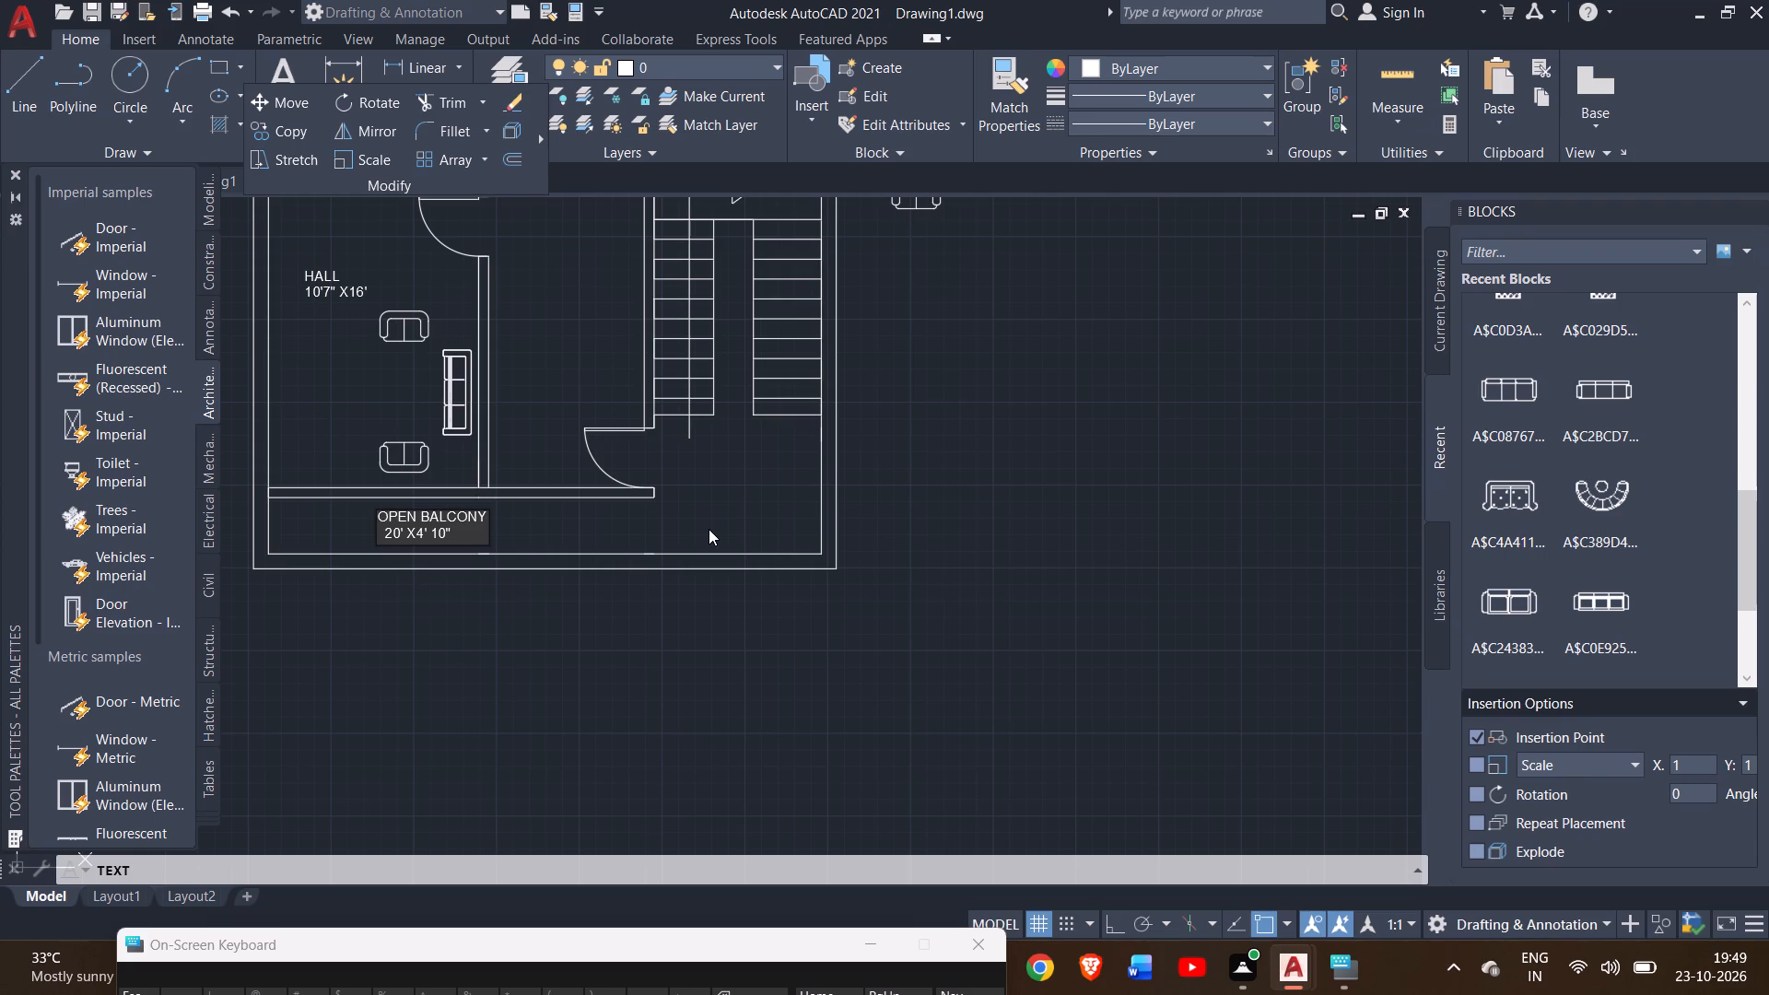
{"action": "scroll", "coordinate": [709, 529], "scroll_direction": "down", "scroll_amount": 3, "text": "ctrl"}
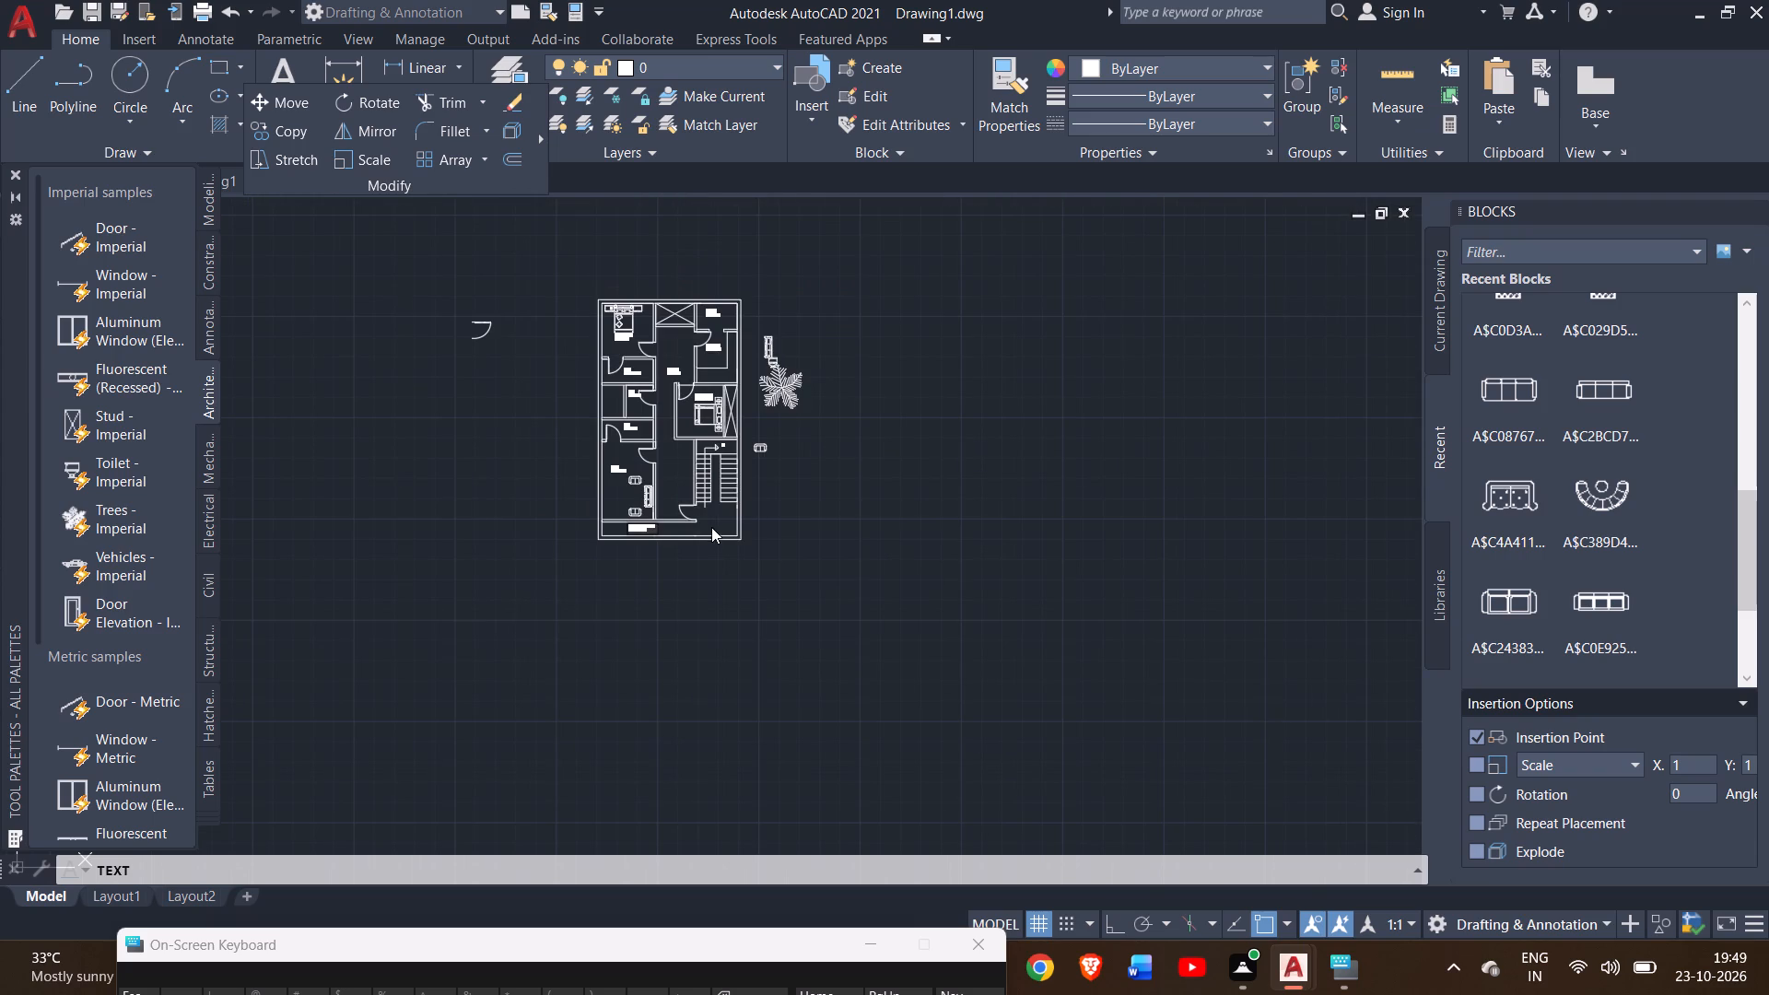
{"action": "scroll", "coordinate": [690, 428], "scroll_direction": "up", "scroll_amount": 4, "text": "ctrl"}
{"action": "scroll", "coordinate": [690, 428], "scroll_direction": "down", "scroll_amount": 2, "text": "ctrl"}
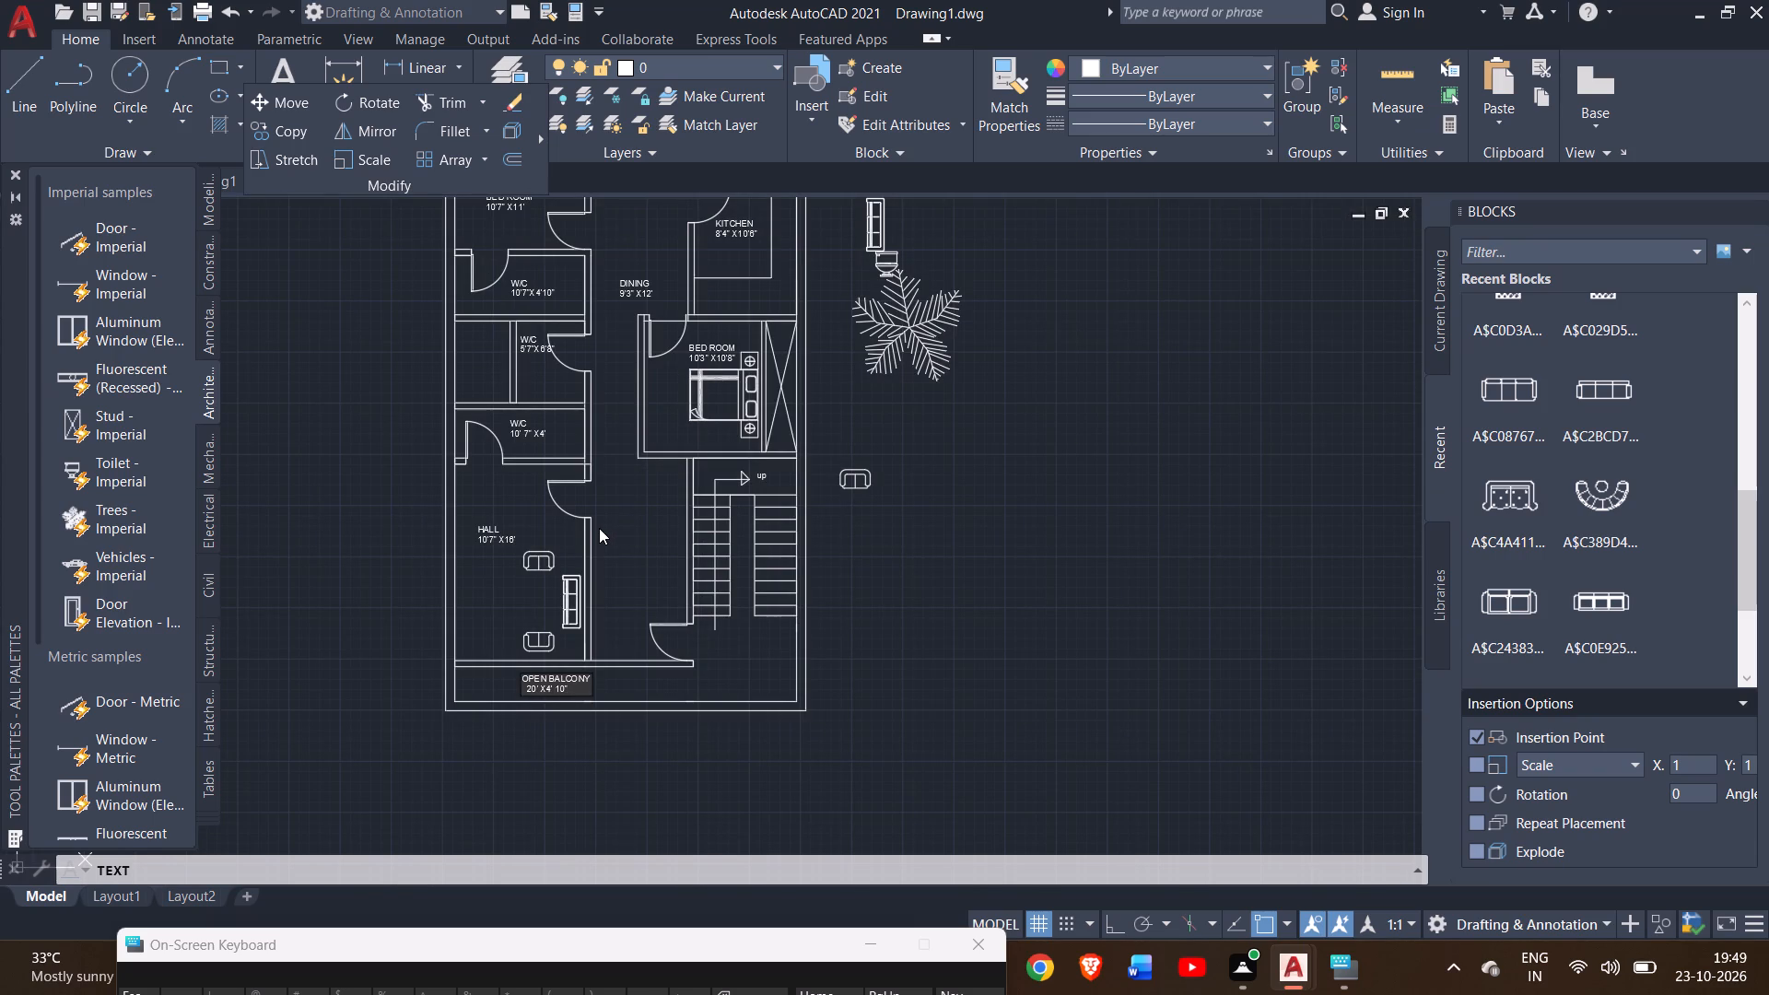
{"action": "left_click", "coordinate": [16, 109]}
{"action": "right_click", "coordinate": [441, 312]}
{"action": "left_click", "coordinate": [335, 403]}
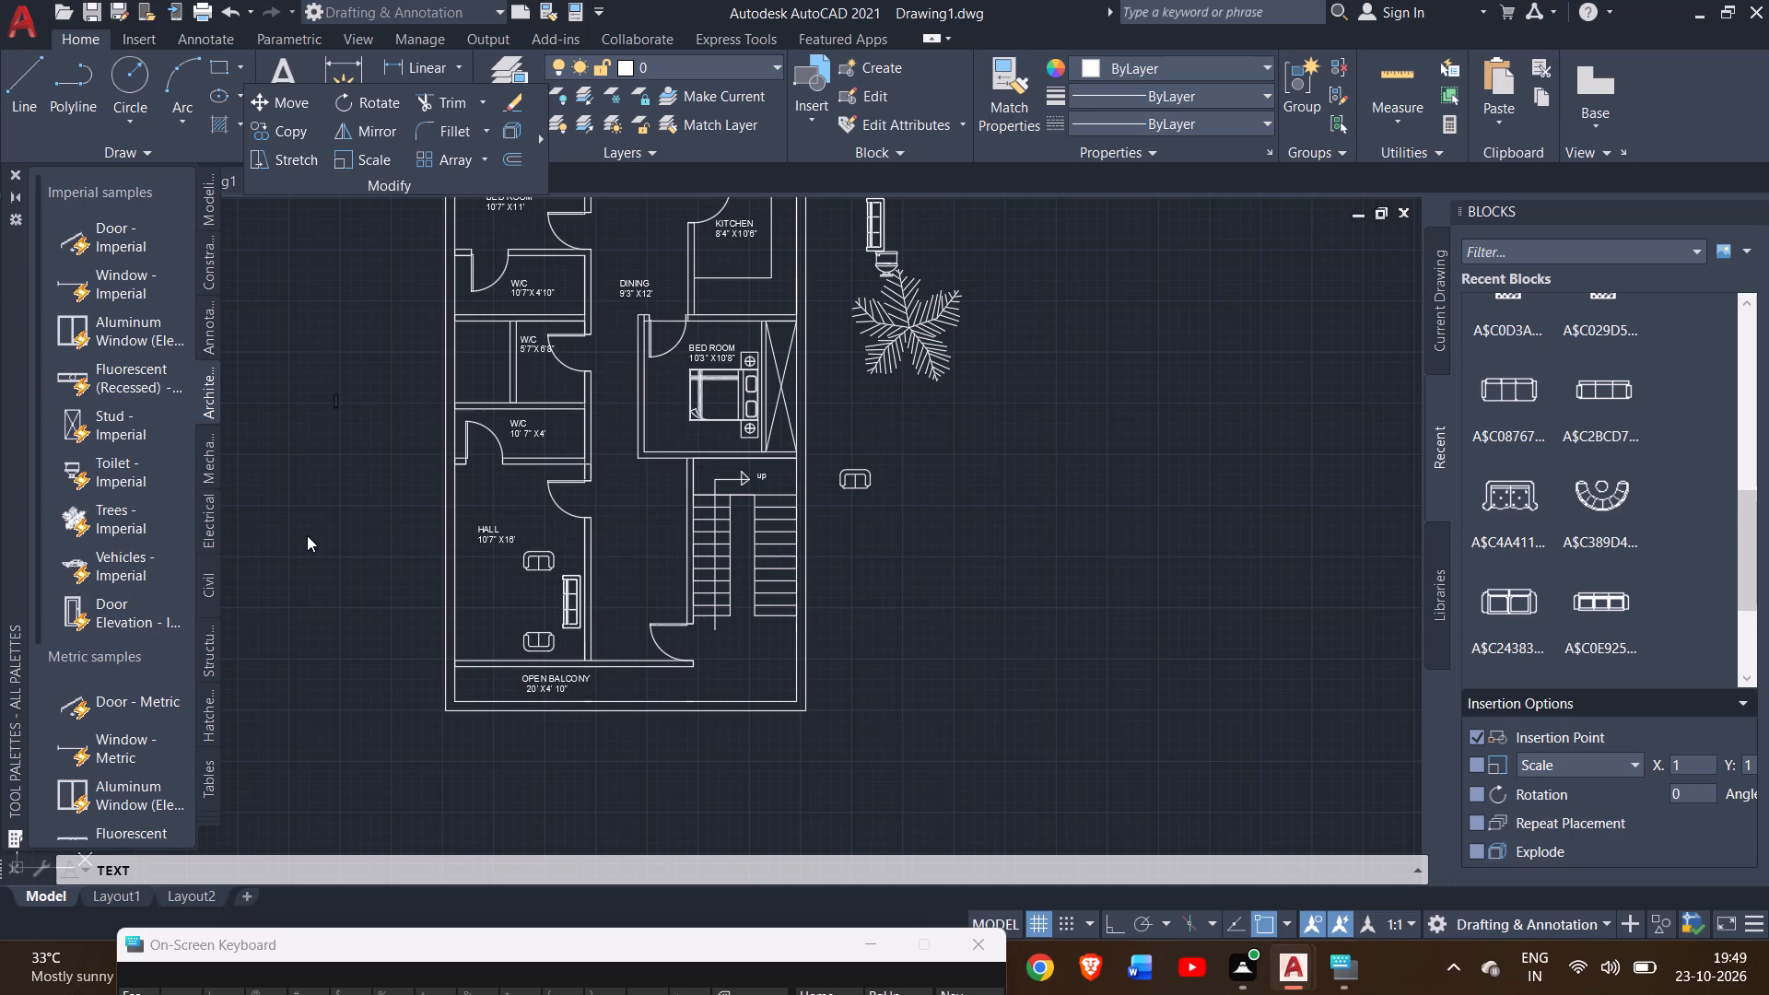
{"action": "left_click", "coordinate": [307, 535]}
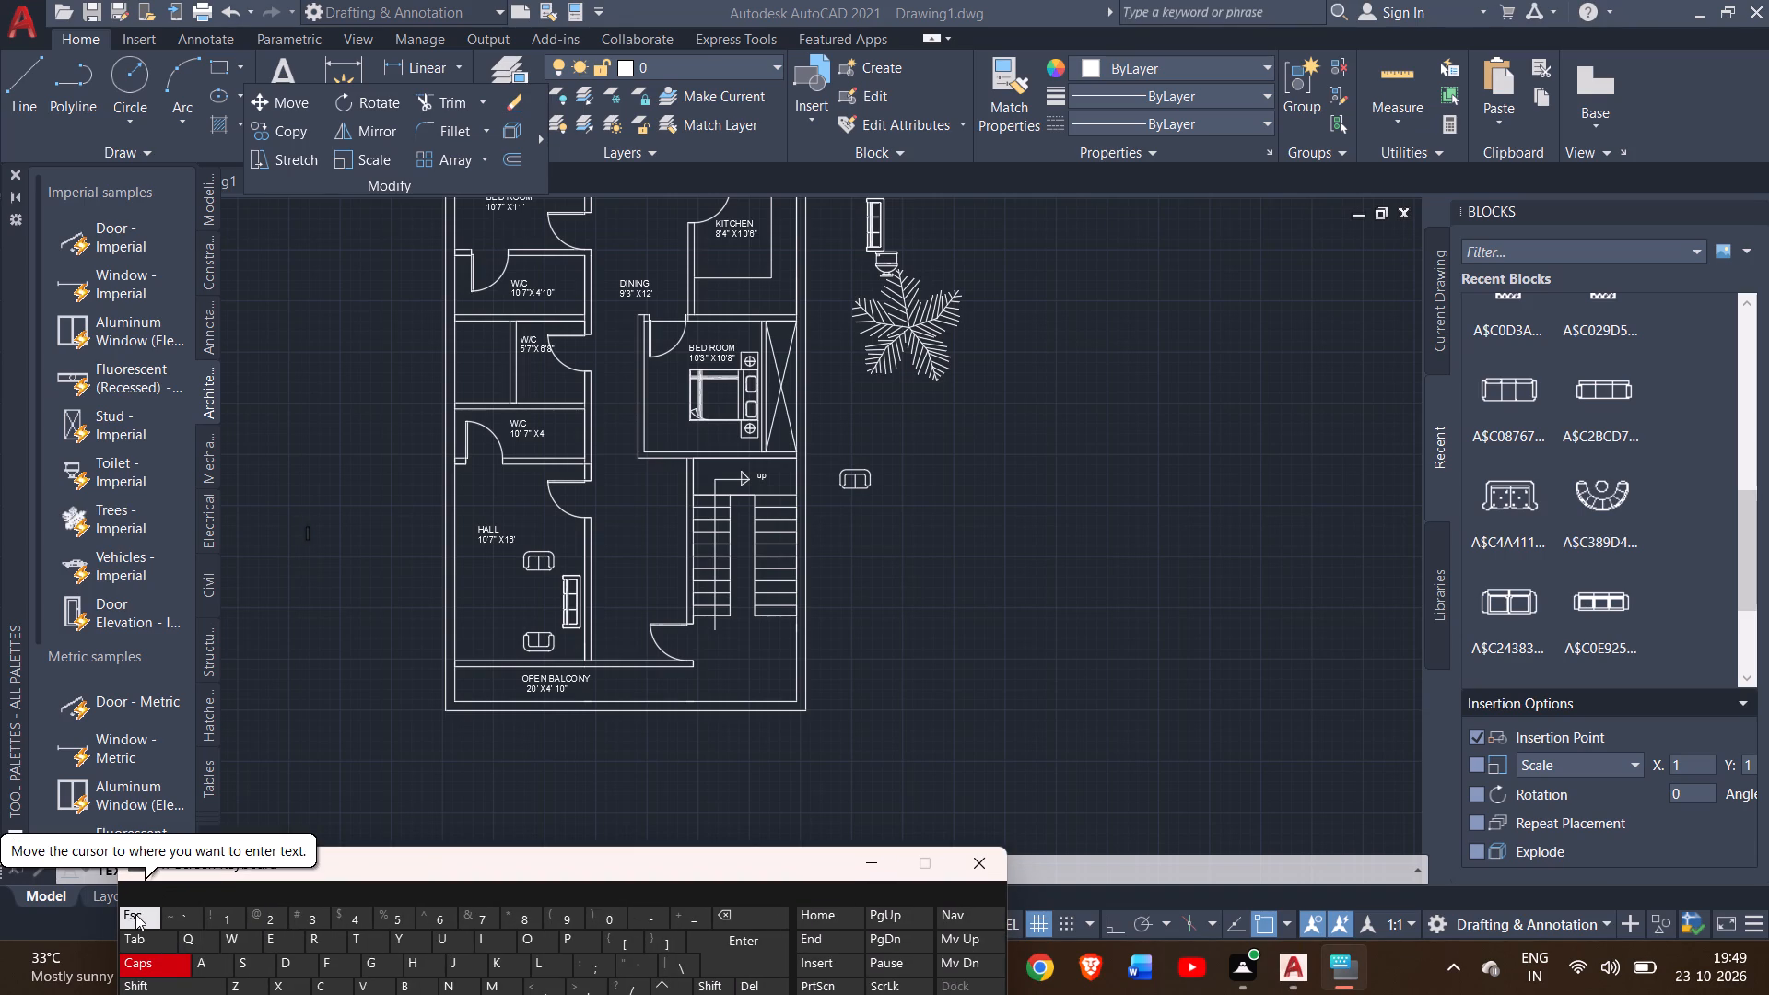
{"action": "right_click", "coordinate": [265, 537]}
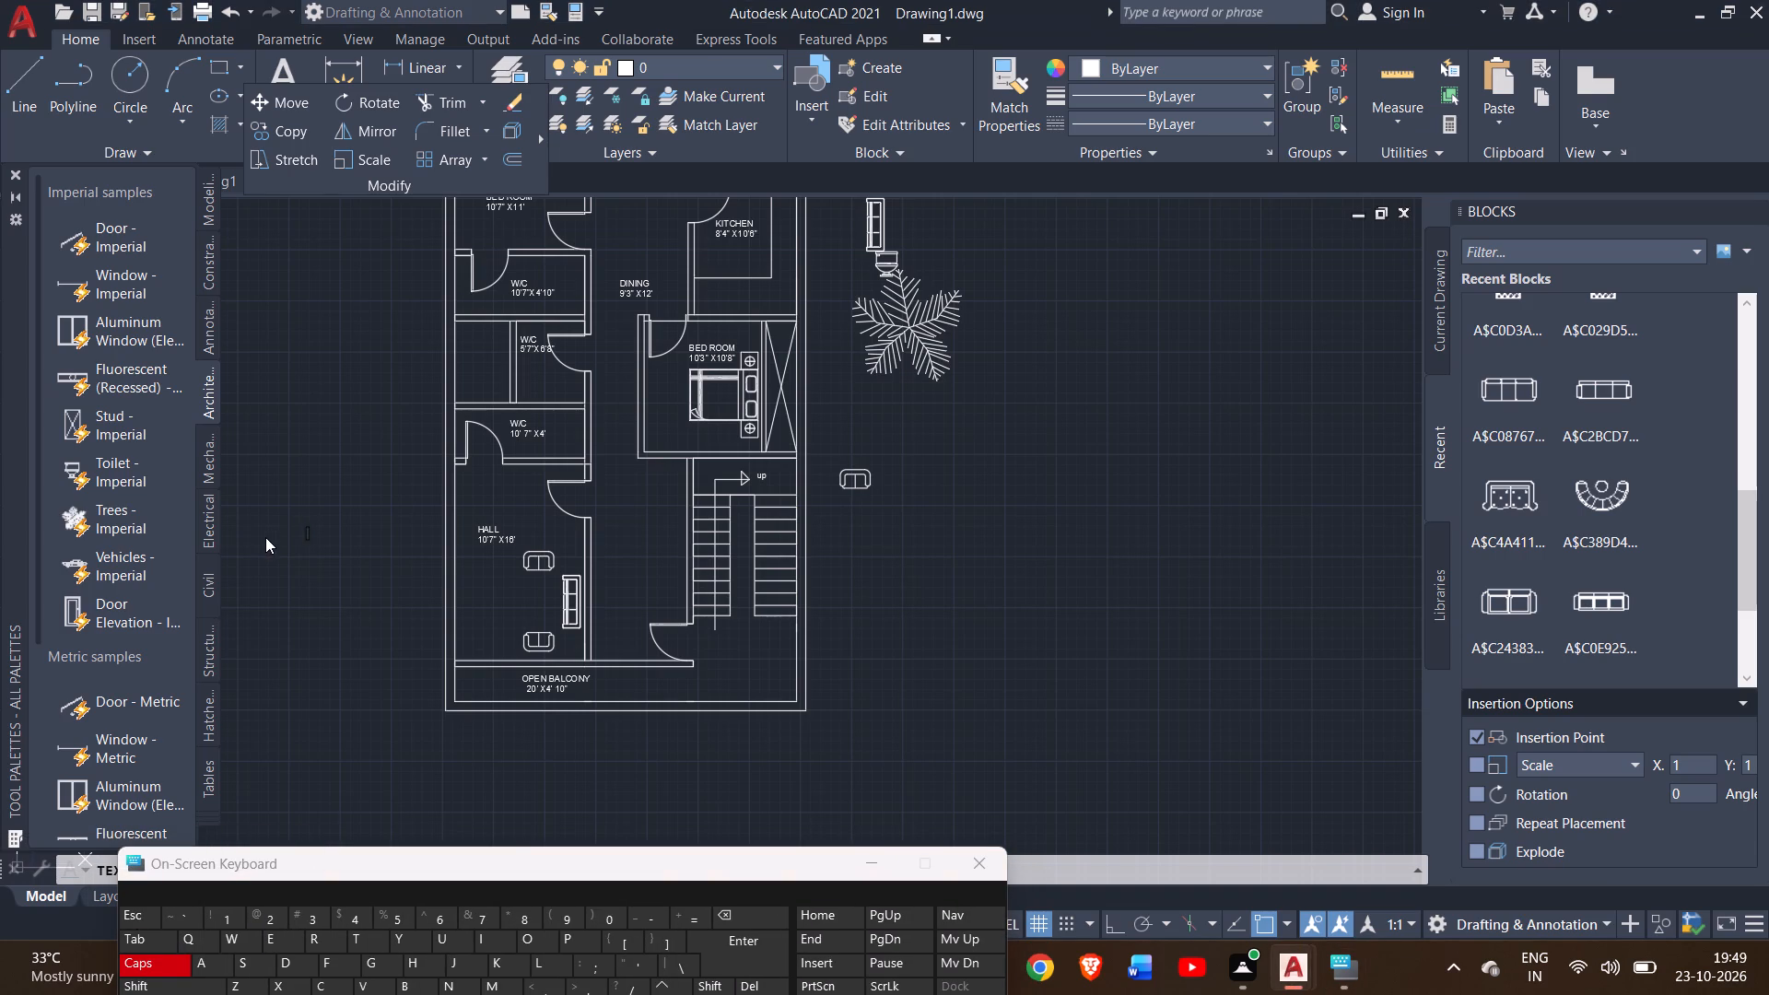
{"action": "right_click", "coordinate": [265, 537]}
{"action": "left_click", "coordinate": [241, 550]}
{"action": "left_click", "coordinate": [241, 550]}
{"action": "key", "text": "Escape"}
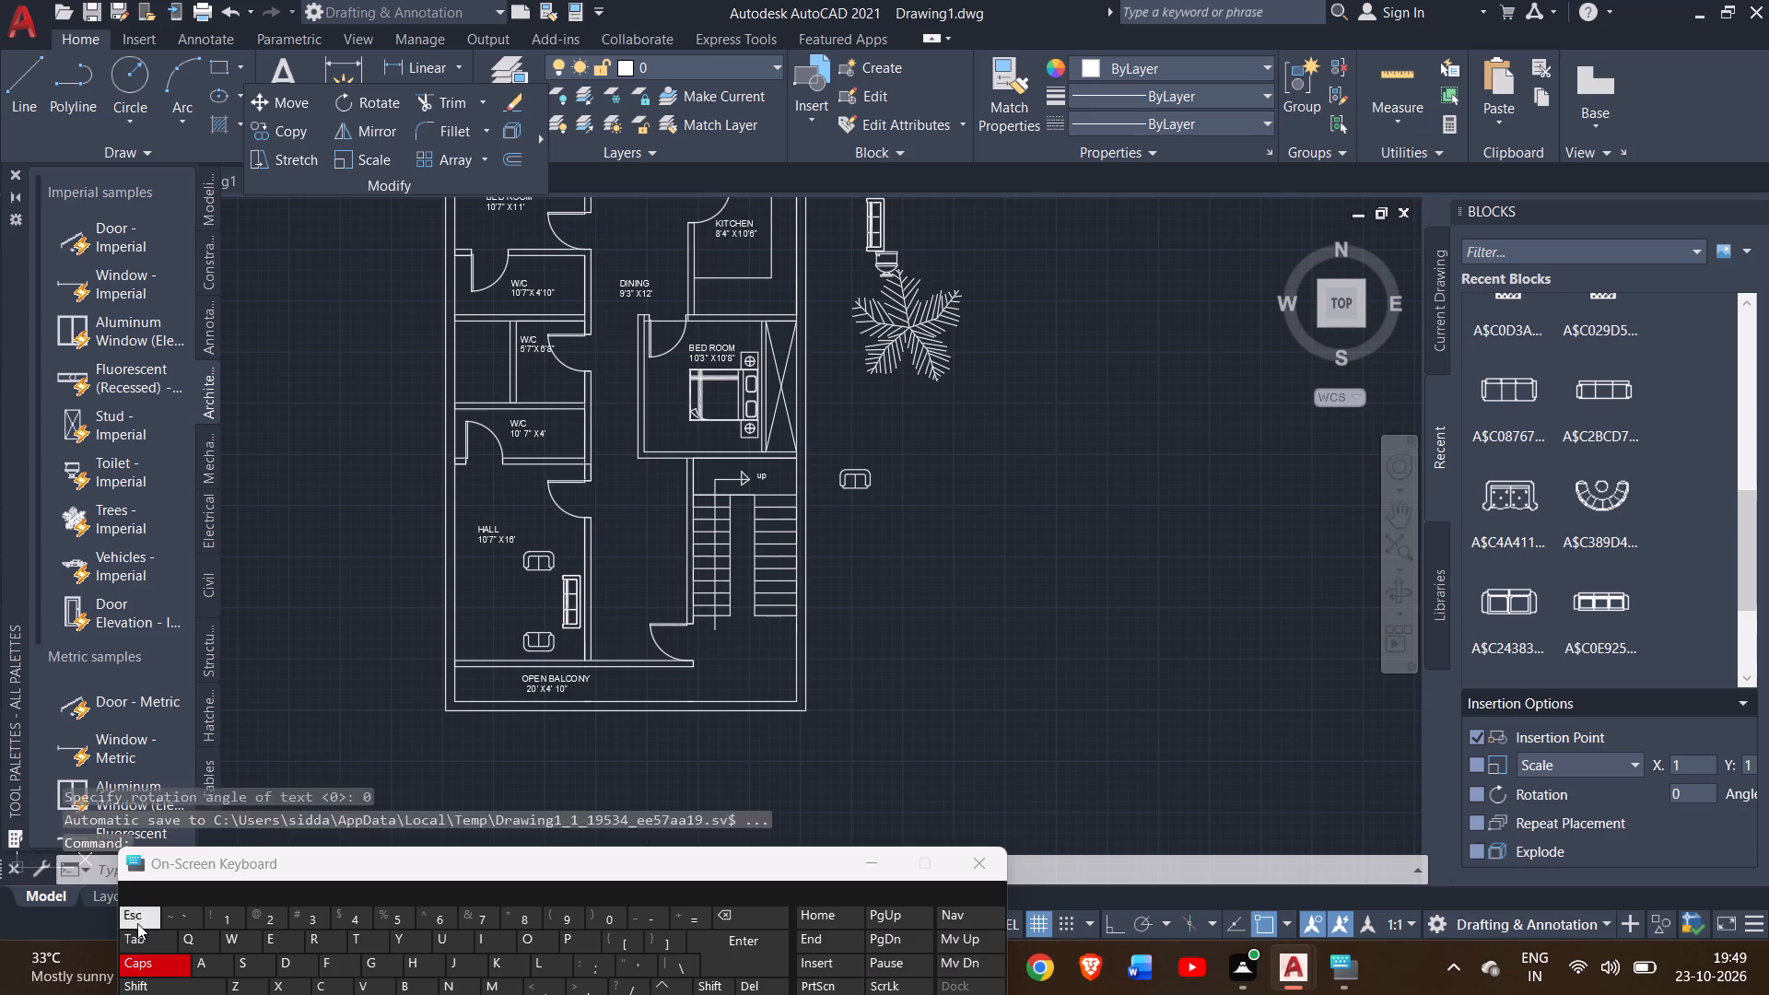
{"action": "key", "text": "Escape"}
{"action": "key", "text": "Escape"}
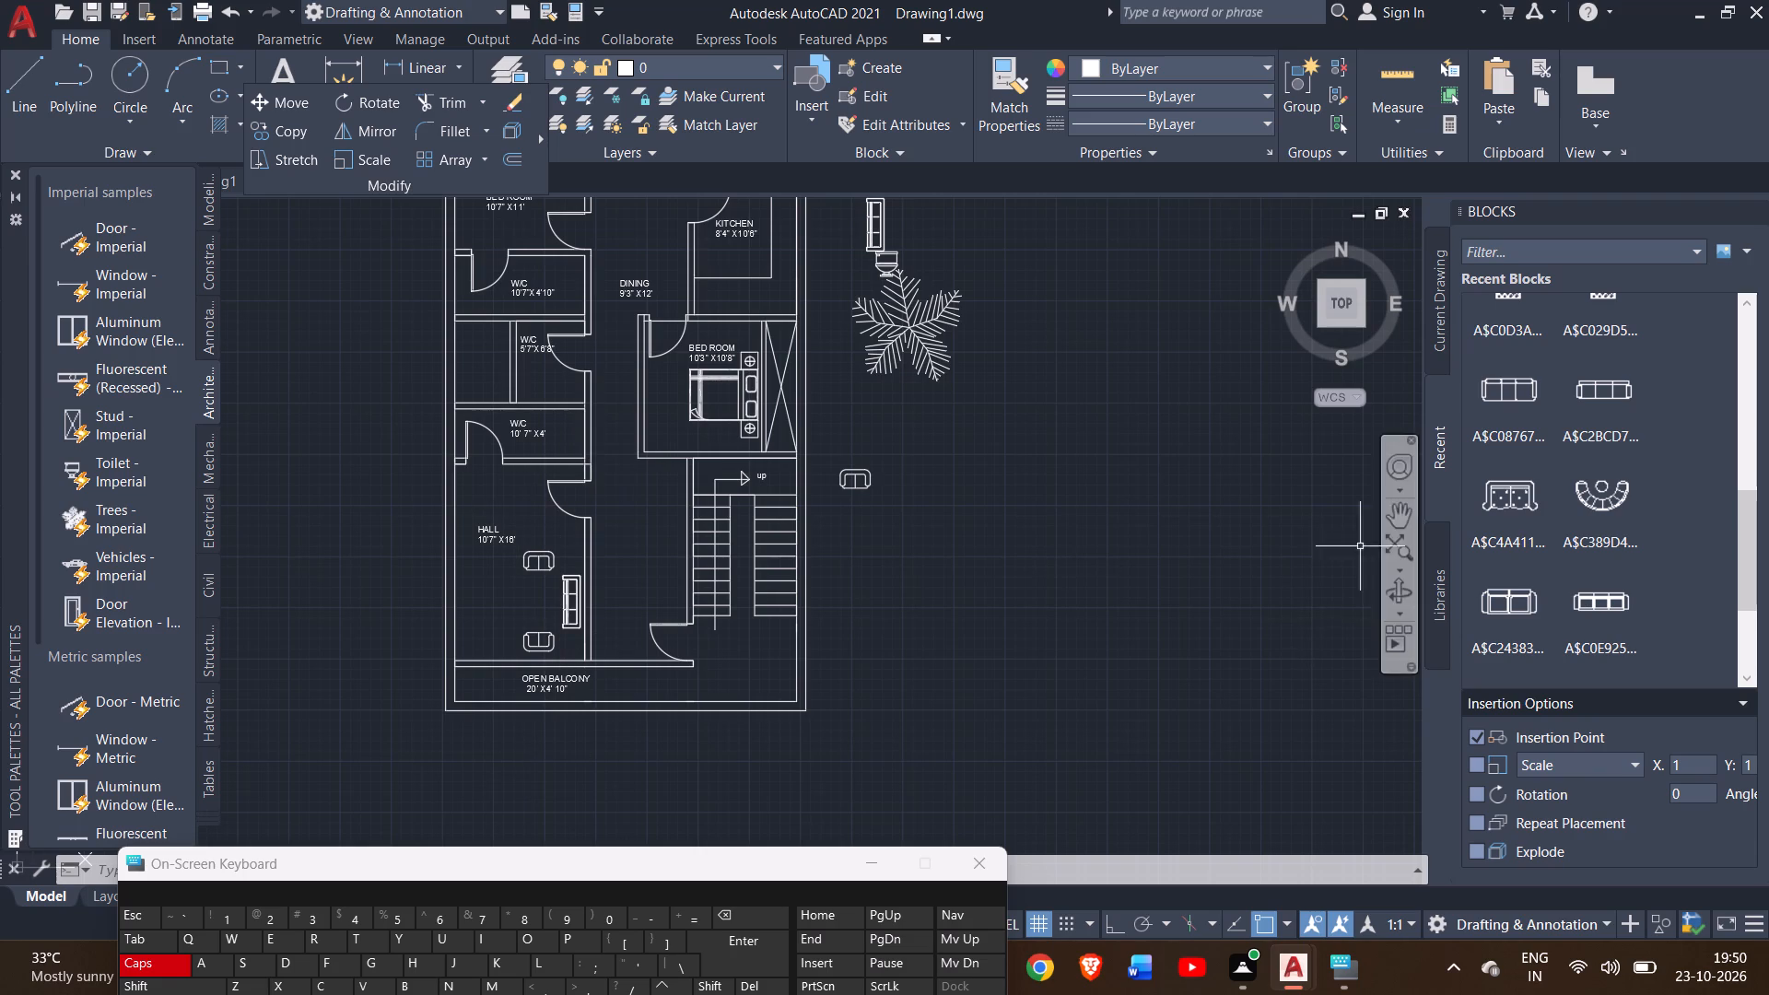
Draw two crossing diagonal lines corner to corner across the small unlabelled space west of the middle W/C.
{"action": "left_click", "coordinate": [1390, 527]}
{"action": "left_click_drag", "start_coordinate": [1034, 529], "coordinate": [1041, 540]}
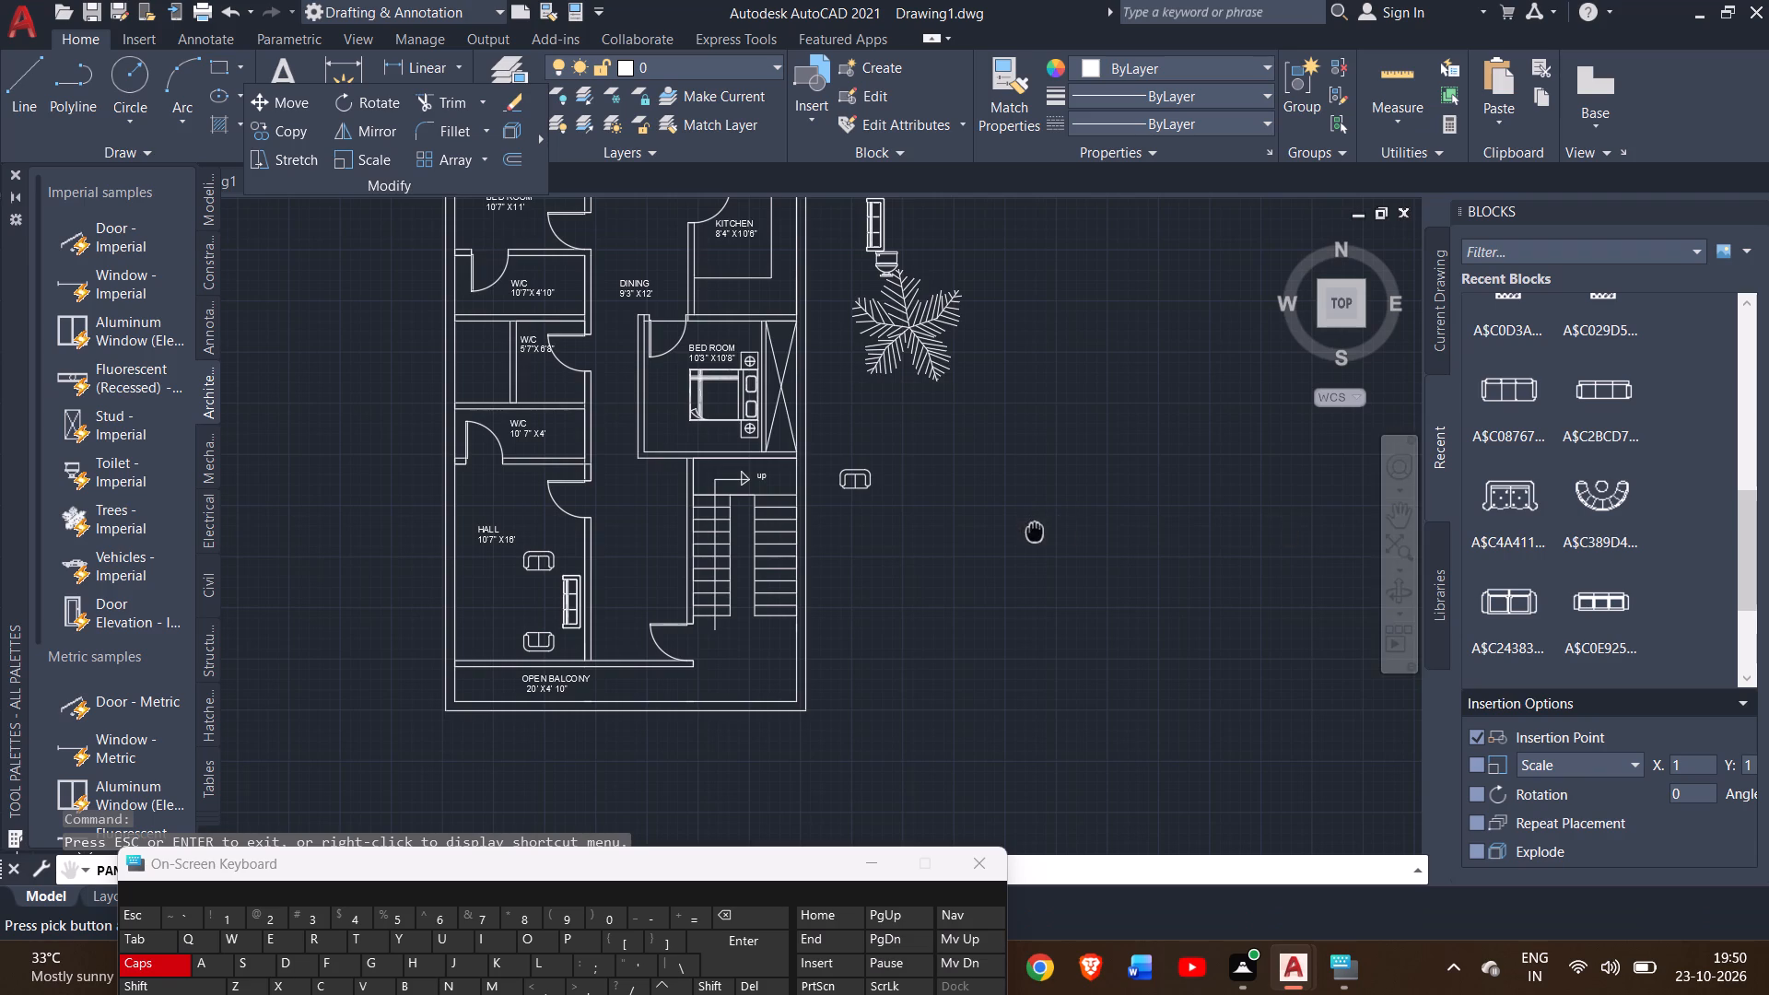
{"action": "left_click_drag", "start_coordinate": [1041, 540], "coordinate": [1090, 658]}
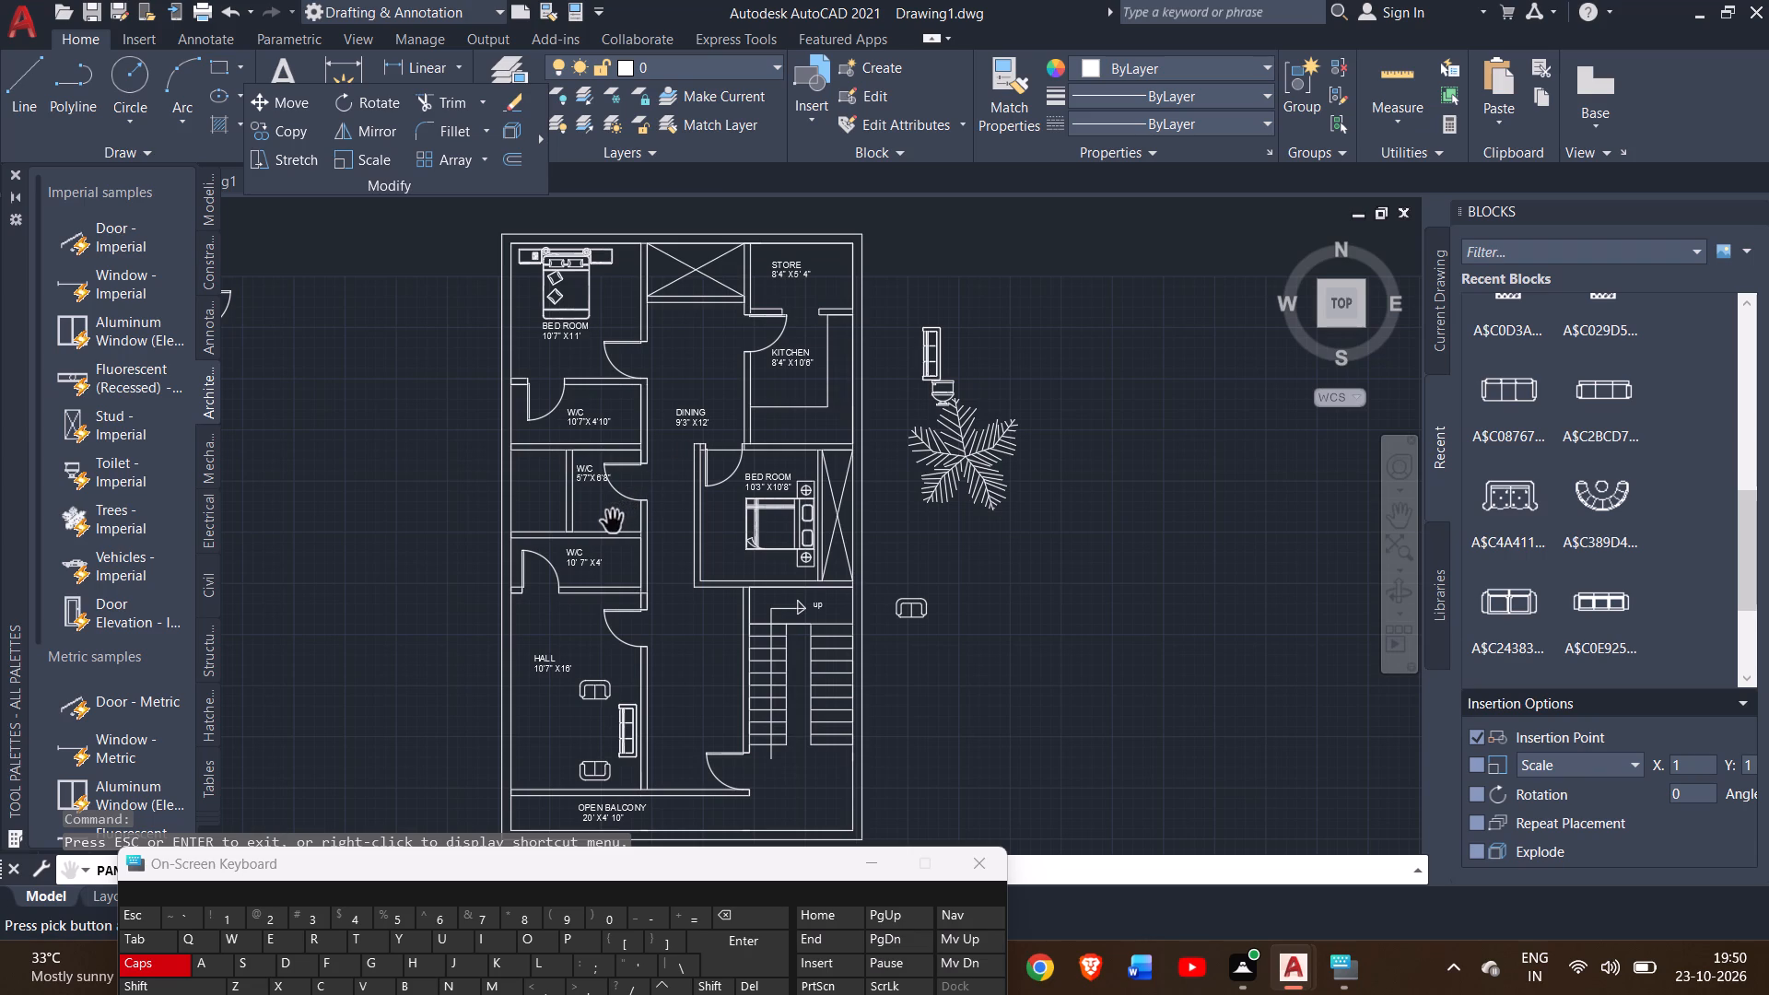
{"action": "left_click", "coordinate": [18, 87]}
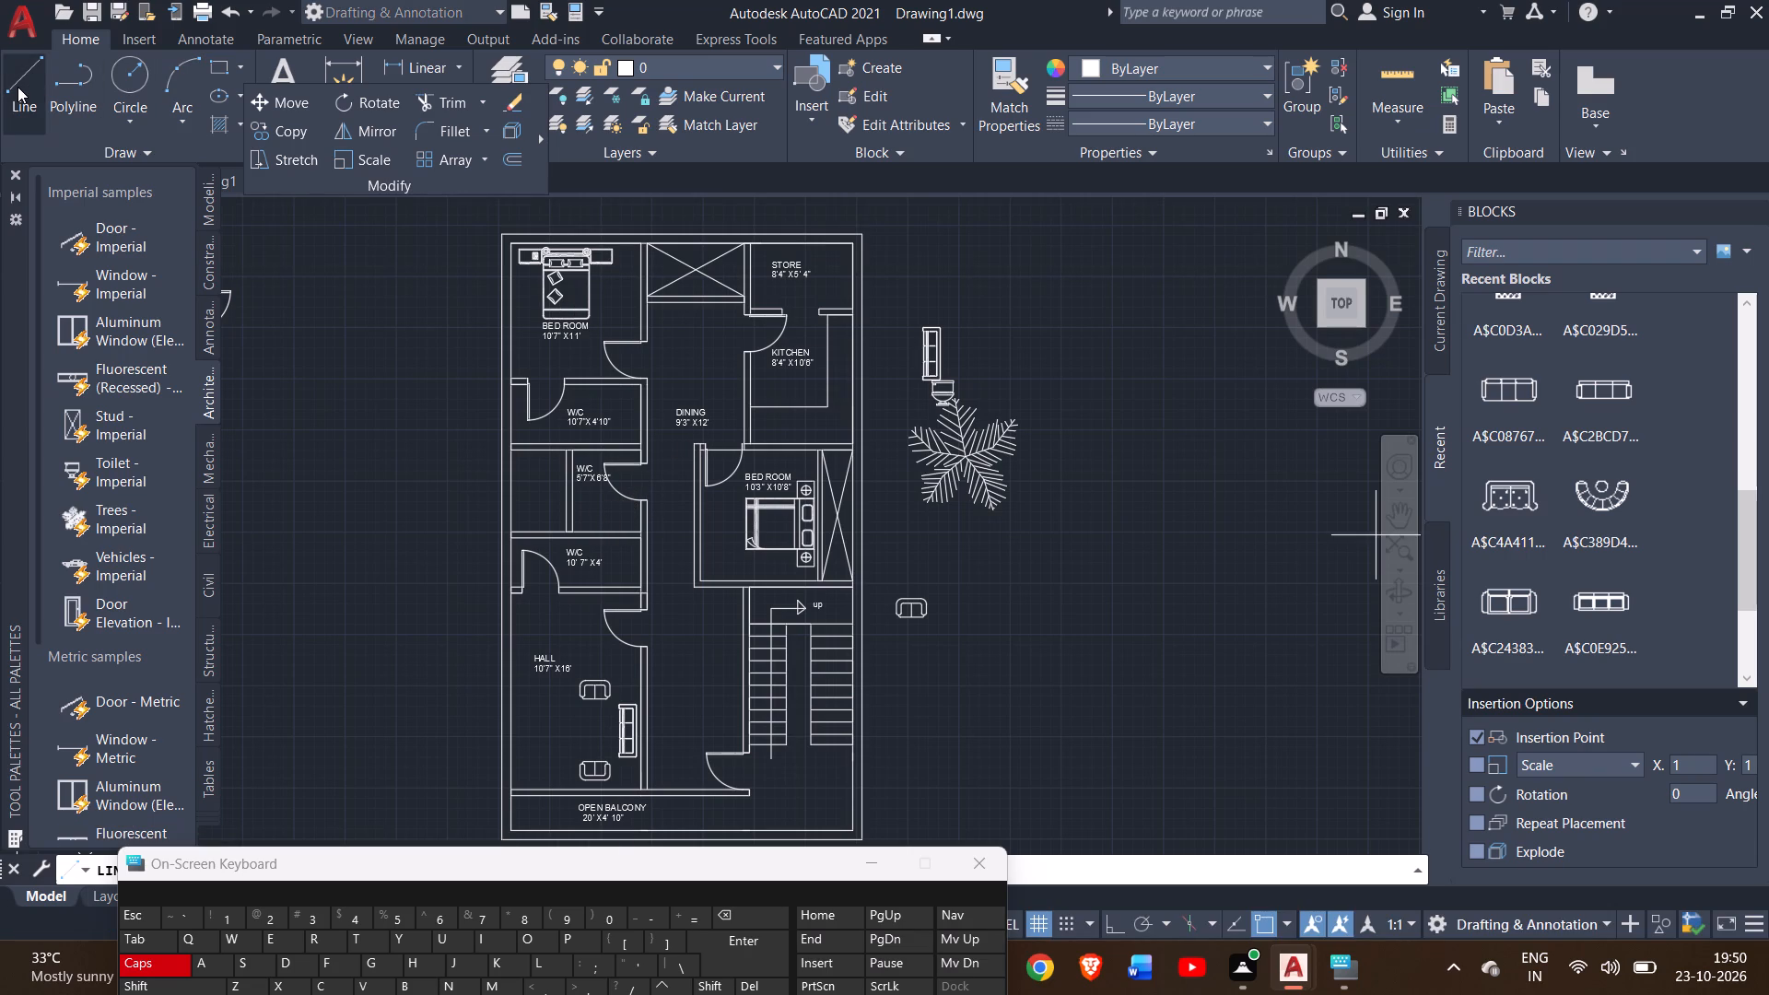
{"action": "left_click", "coordinate": [509, 455]}
{"action": "left_click", "coordinate": [562, 532]}
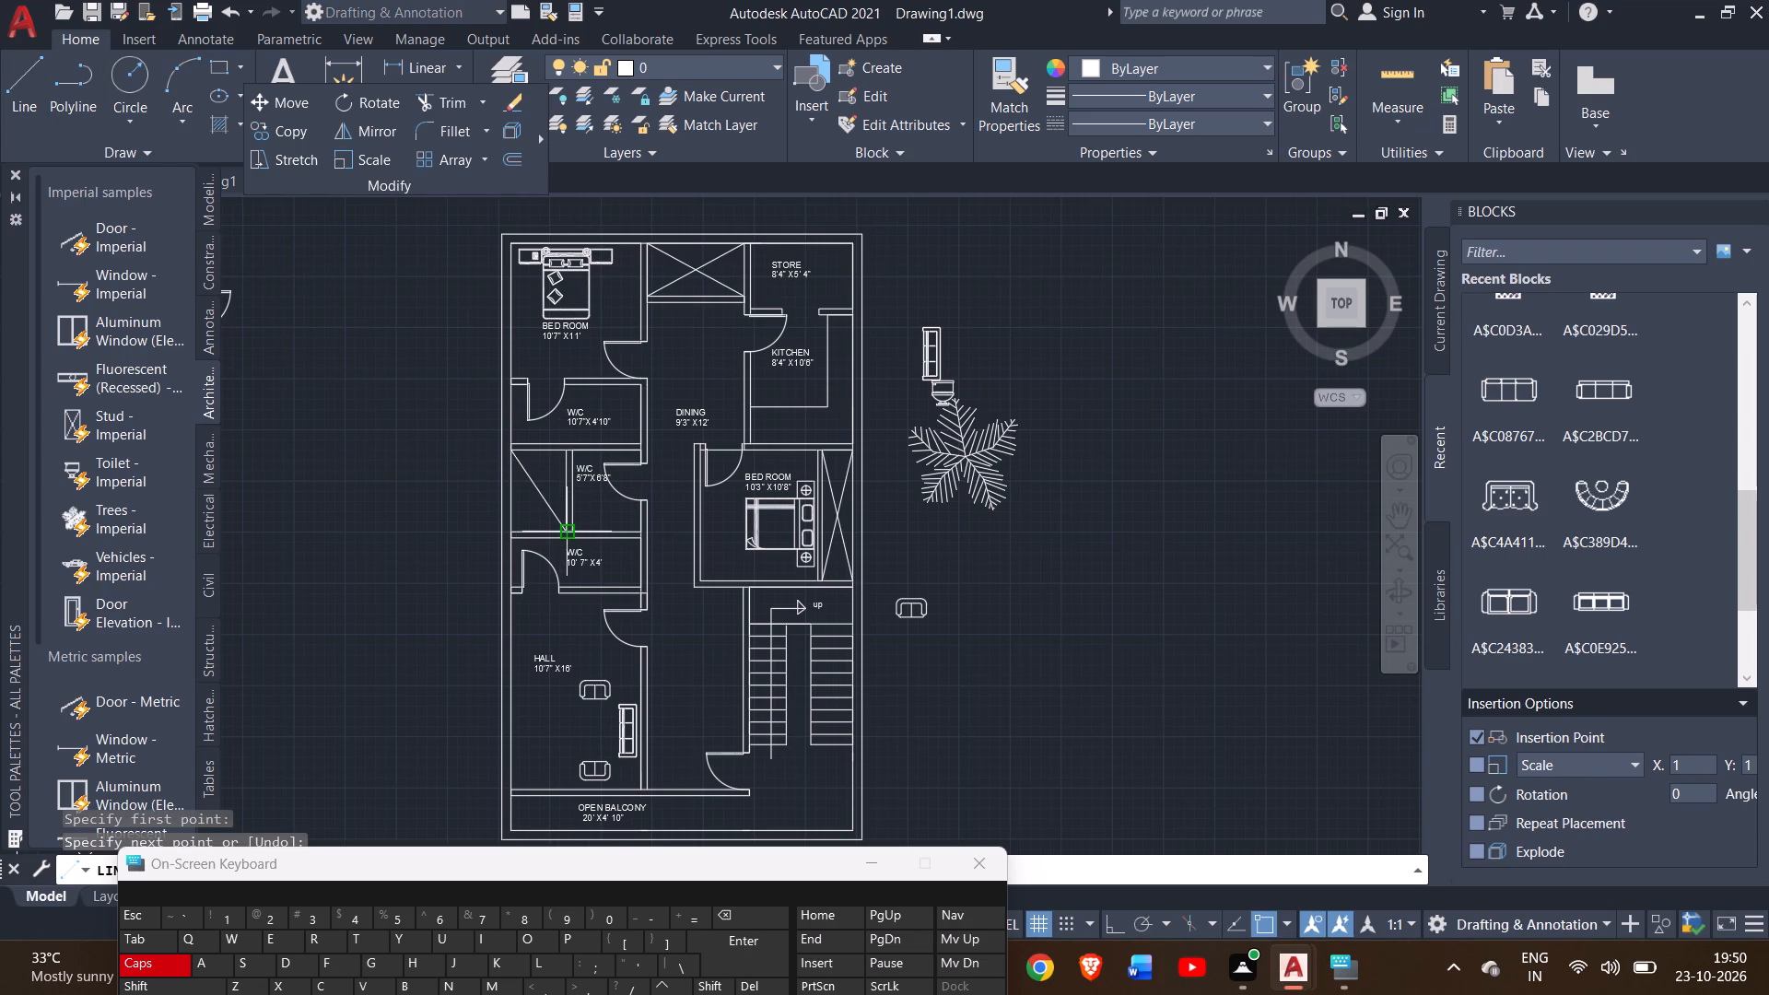
{"action": "right_click", "coordinate": [511, 518]}
{"action": "left_click", "coordinate": [533, 529]}
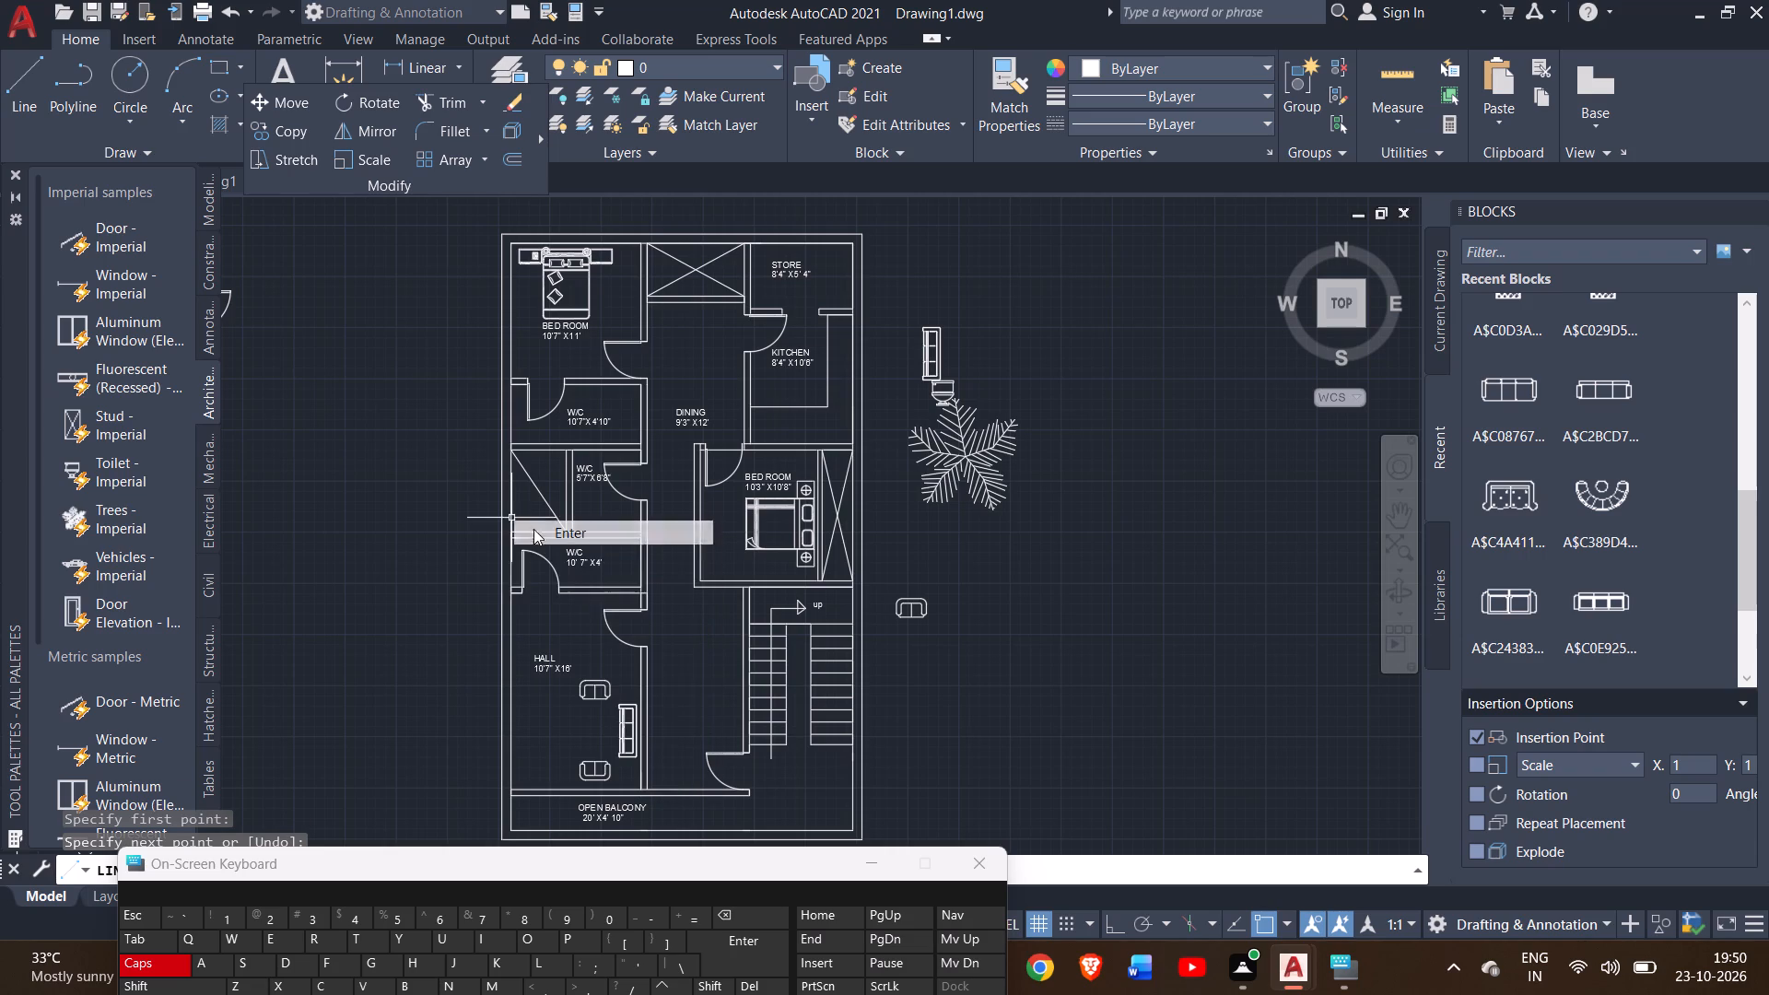
{"action": "left_click", "coordinate": [14, 83]}
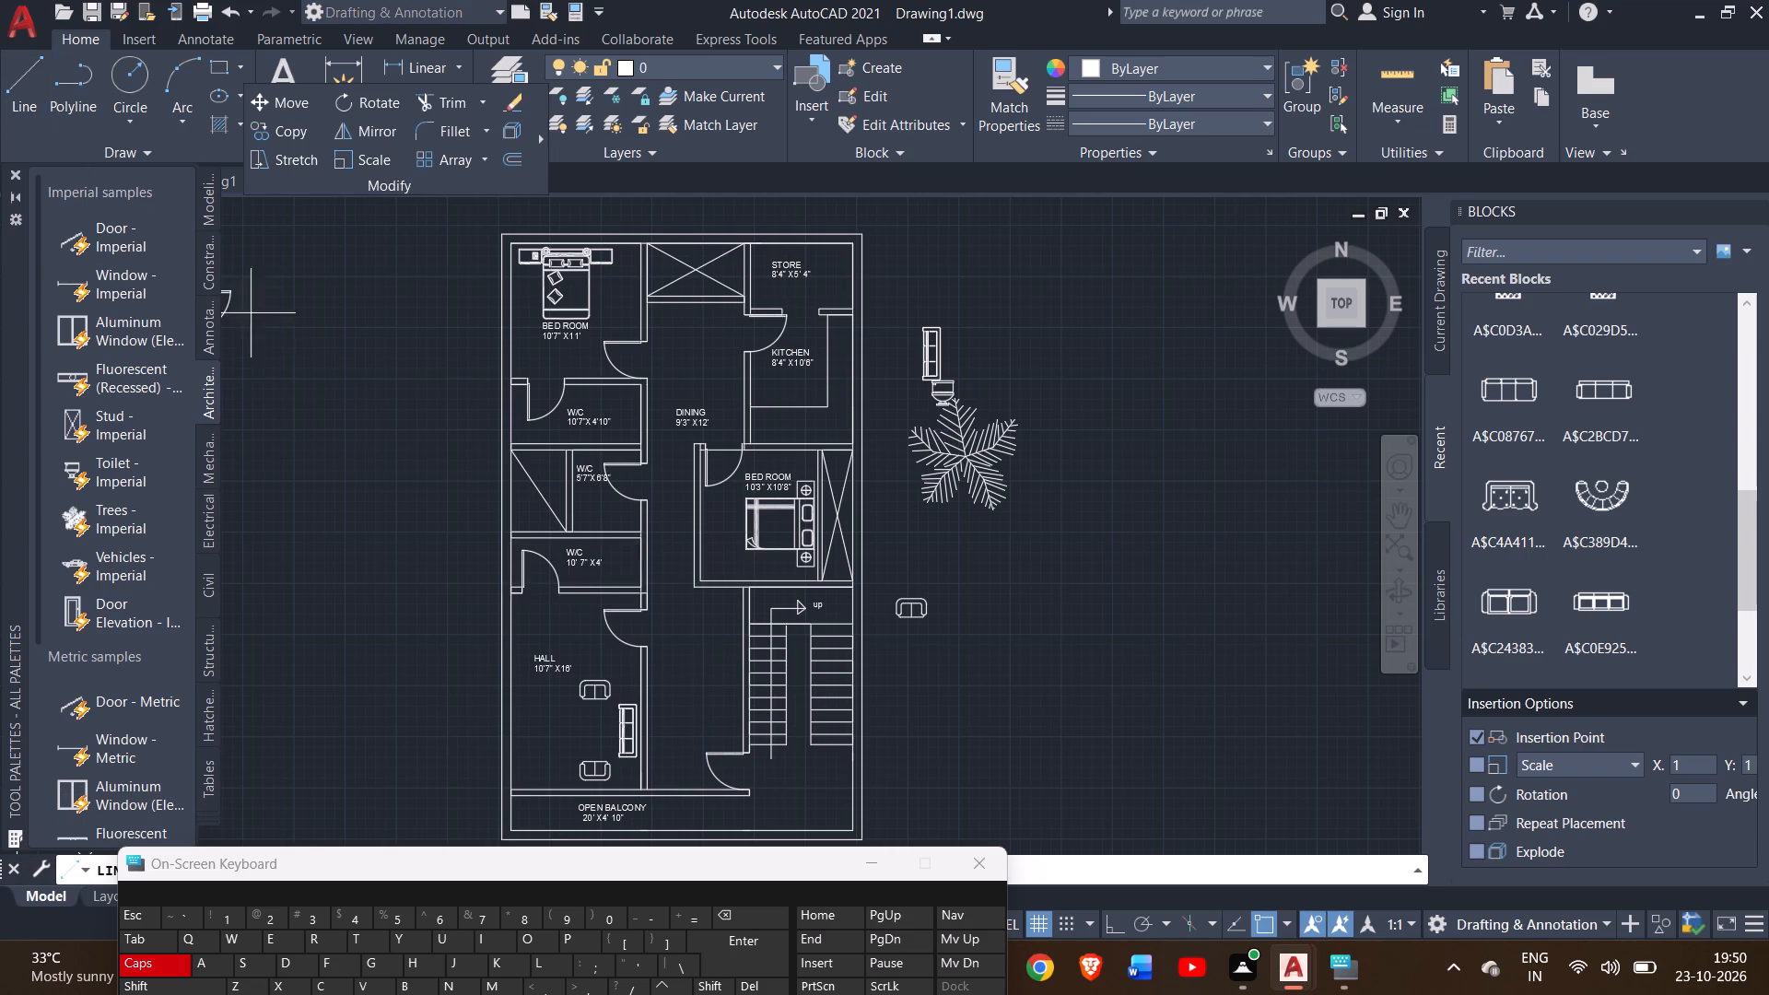
{"action": "left_click_drag", "start_coordinate": [564, 453], "coordinate": [511, 532]}
{"action": "left_click", "coordinate": [511, 532]}
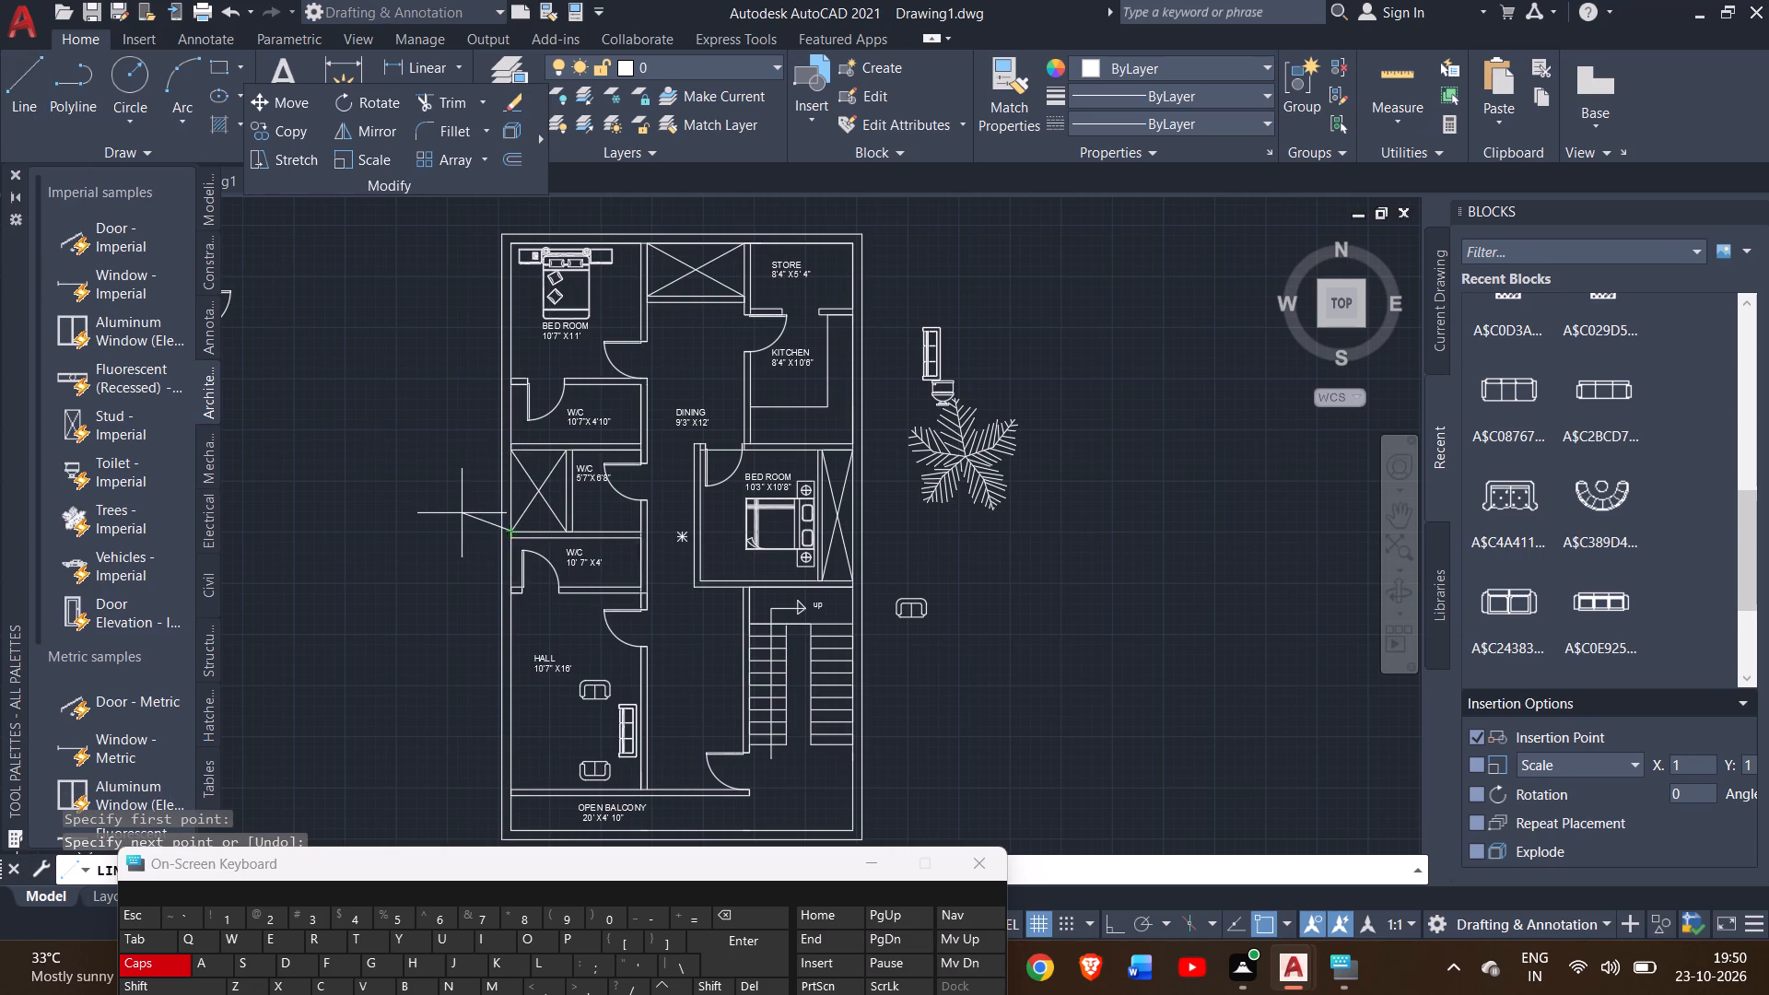
{"action": "right_click", "coordinate": [462, 513]}
{"action": "left_click", "coordinate": [494, 525]}
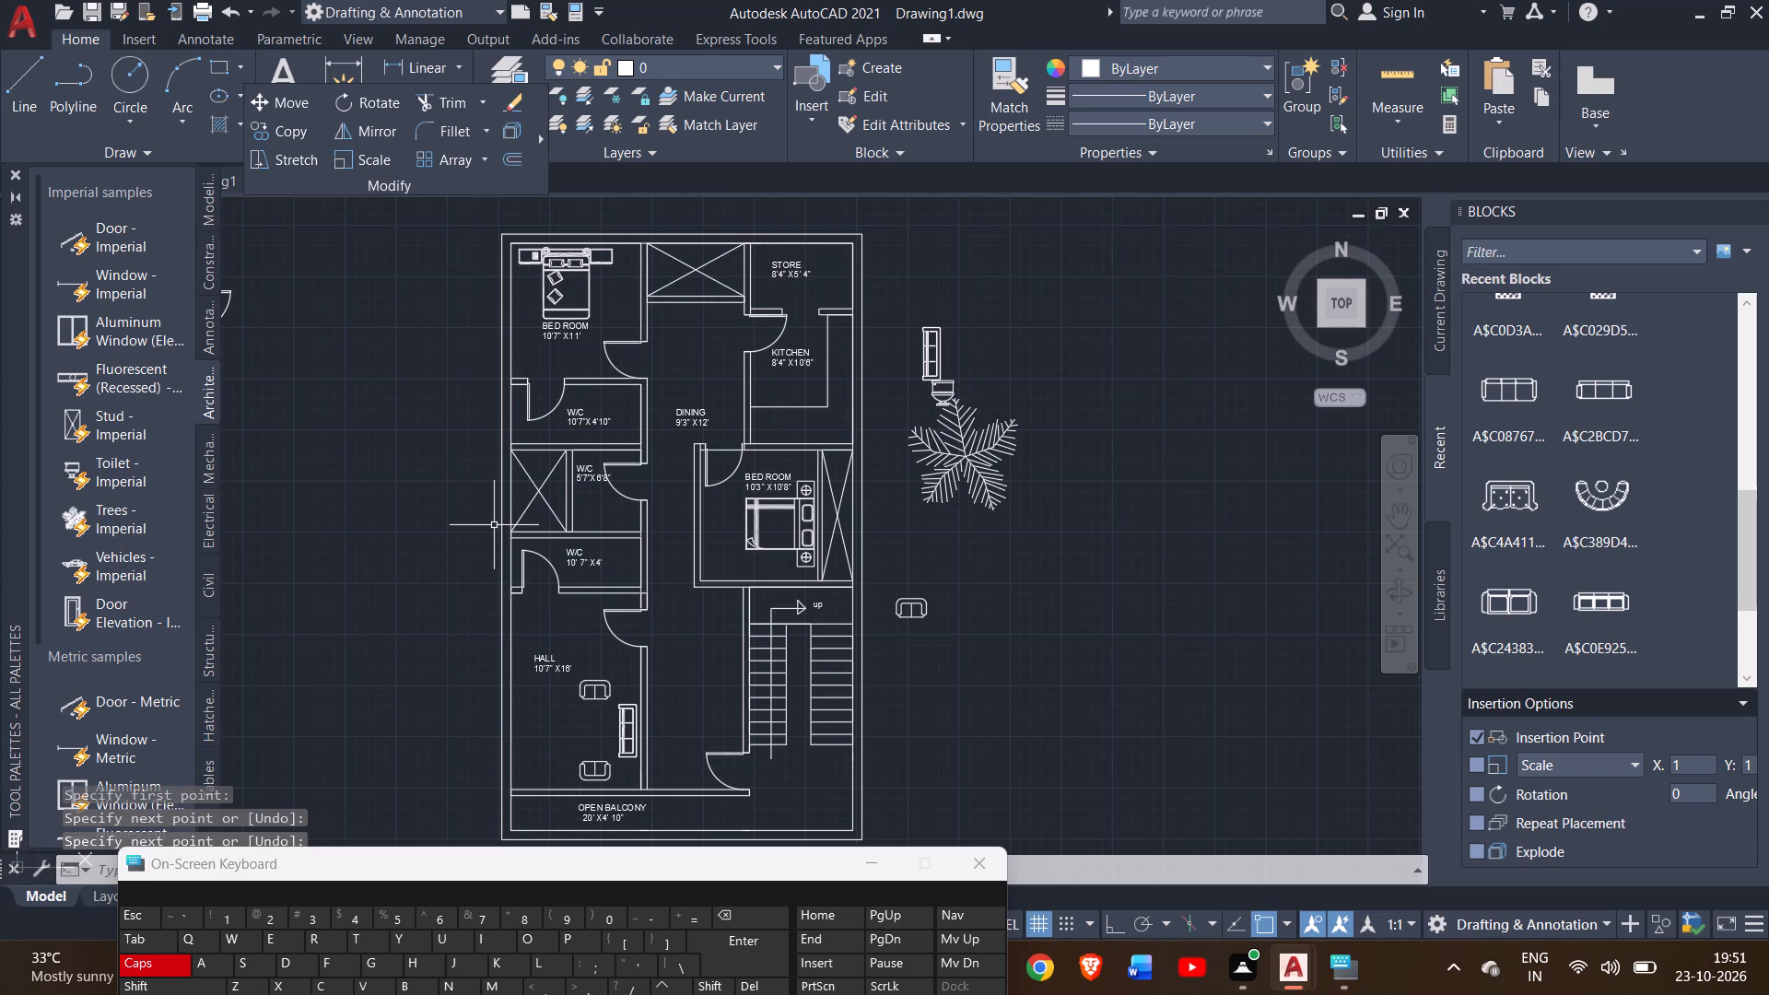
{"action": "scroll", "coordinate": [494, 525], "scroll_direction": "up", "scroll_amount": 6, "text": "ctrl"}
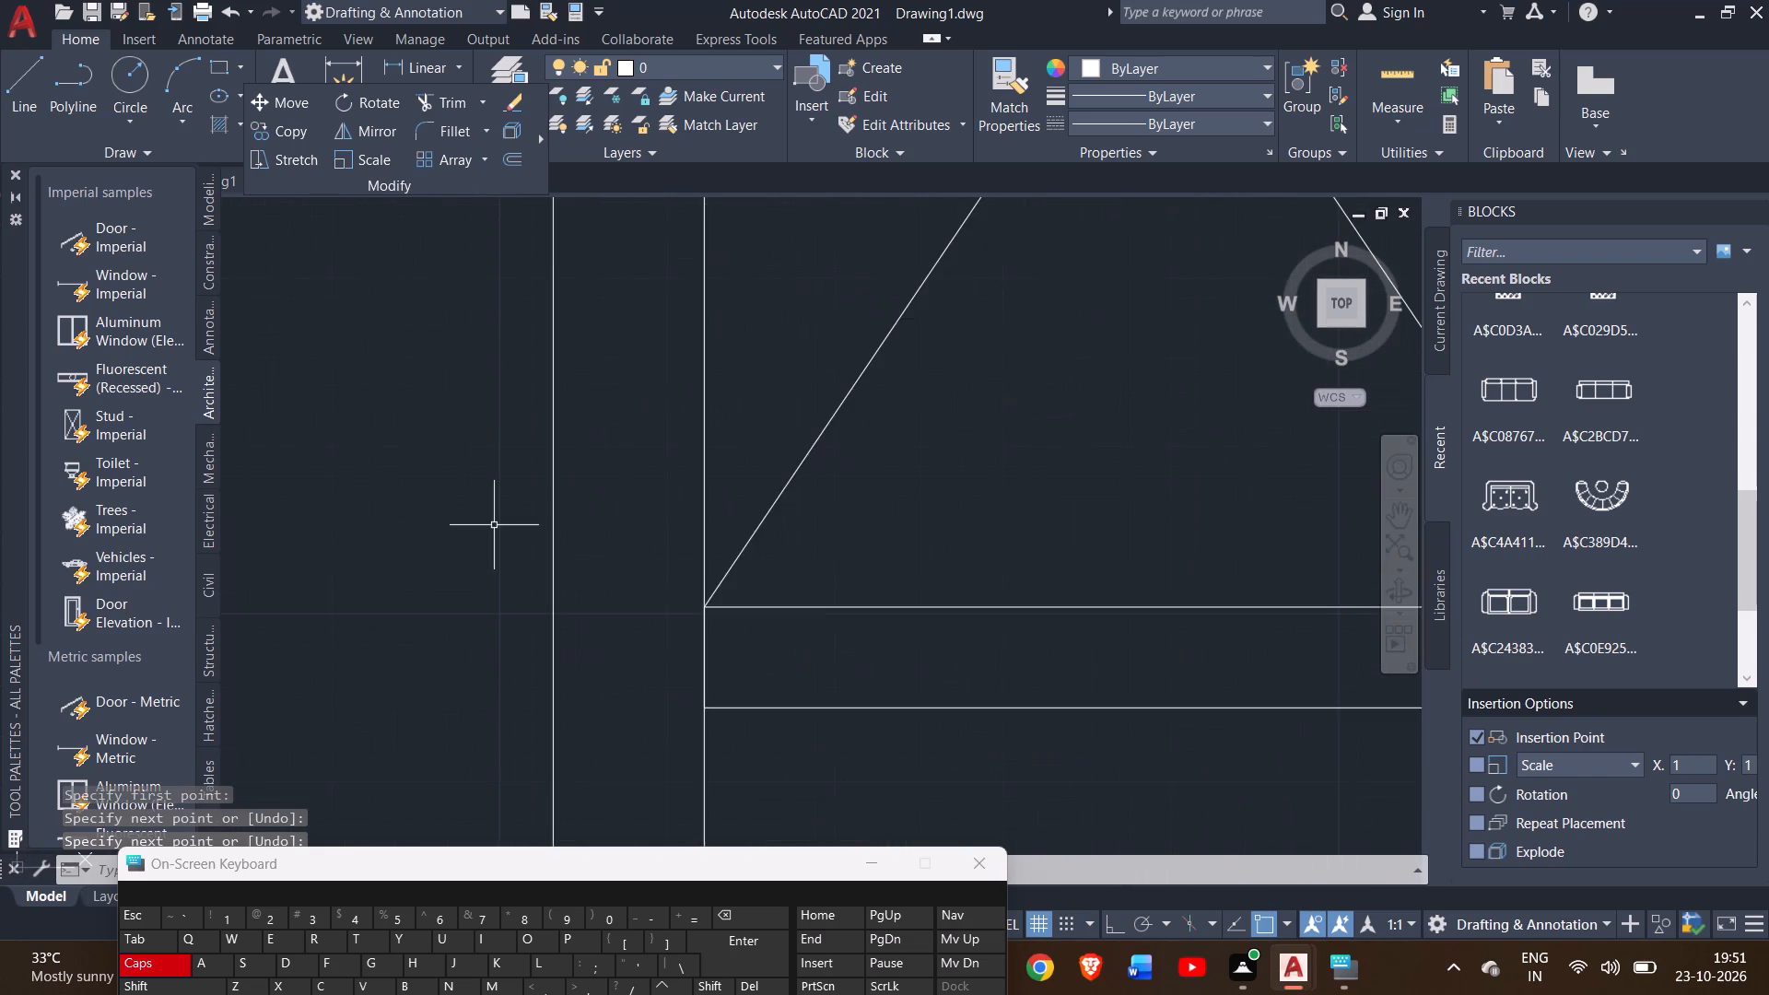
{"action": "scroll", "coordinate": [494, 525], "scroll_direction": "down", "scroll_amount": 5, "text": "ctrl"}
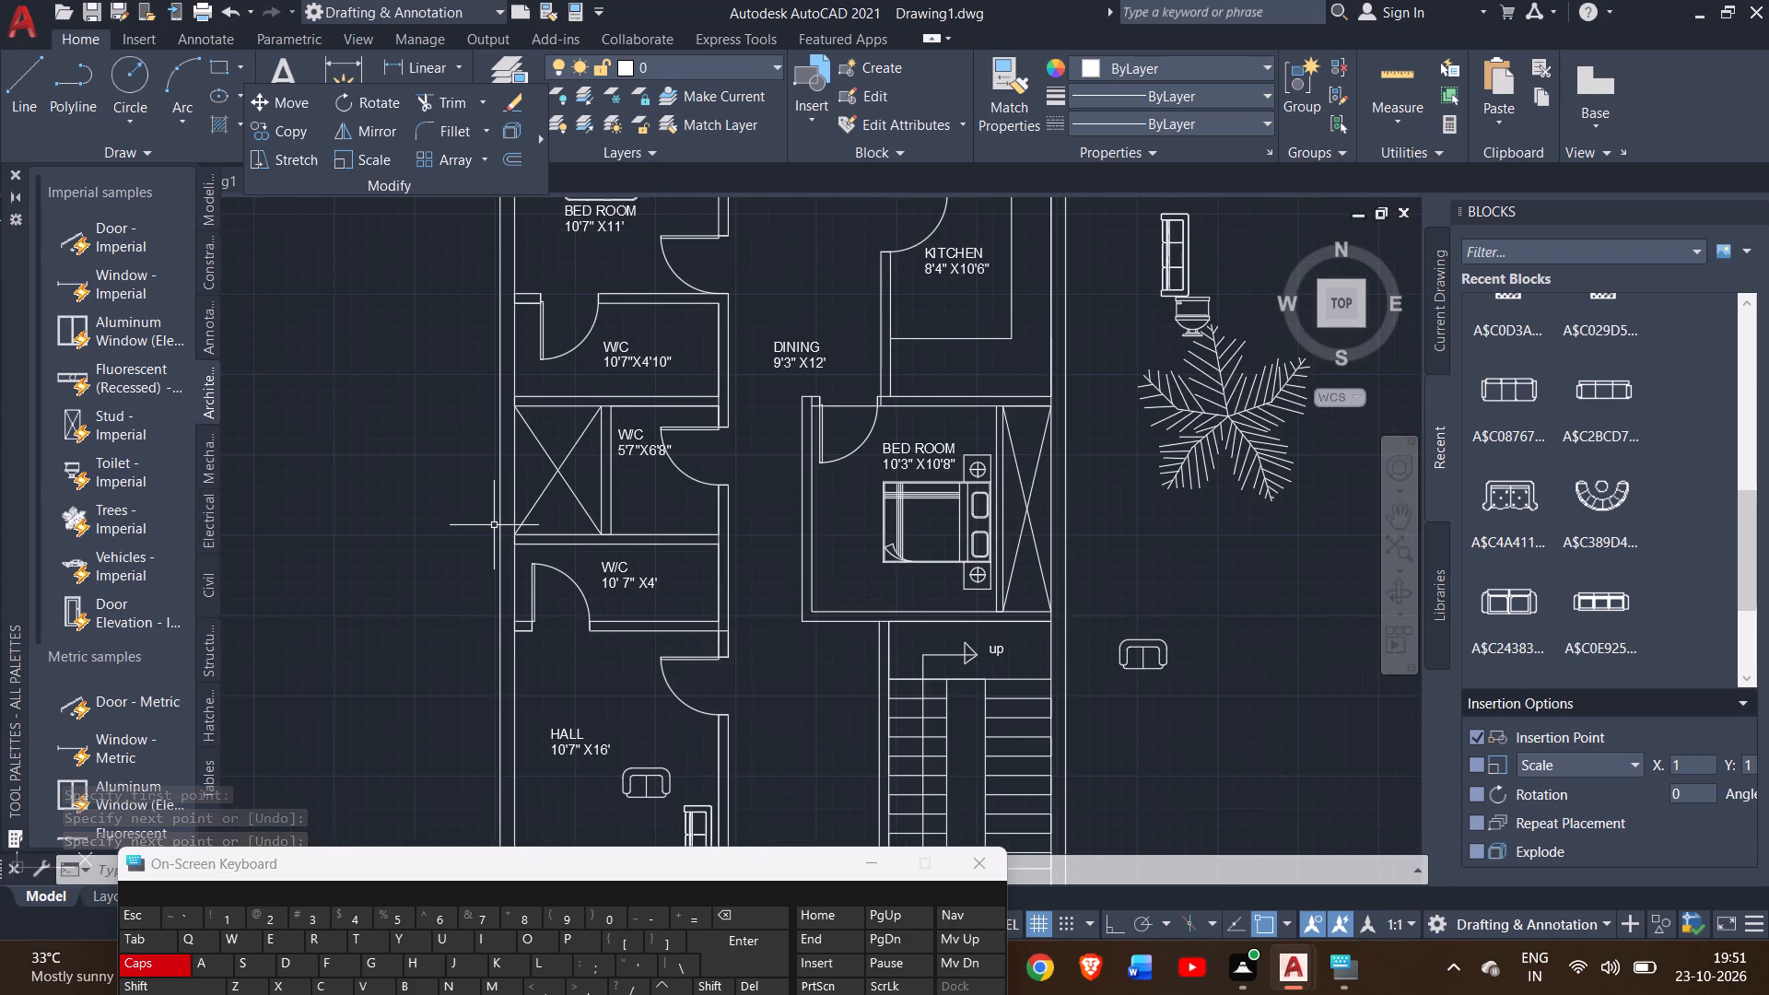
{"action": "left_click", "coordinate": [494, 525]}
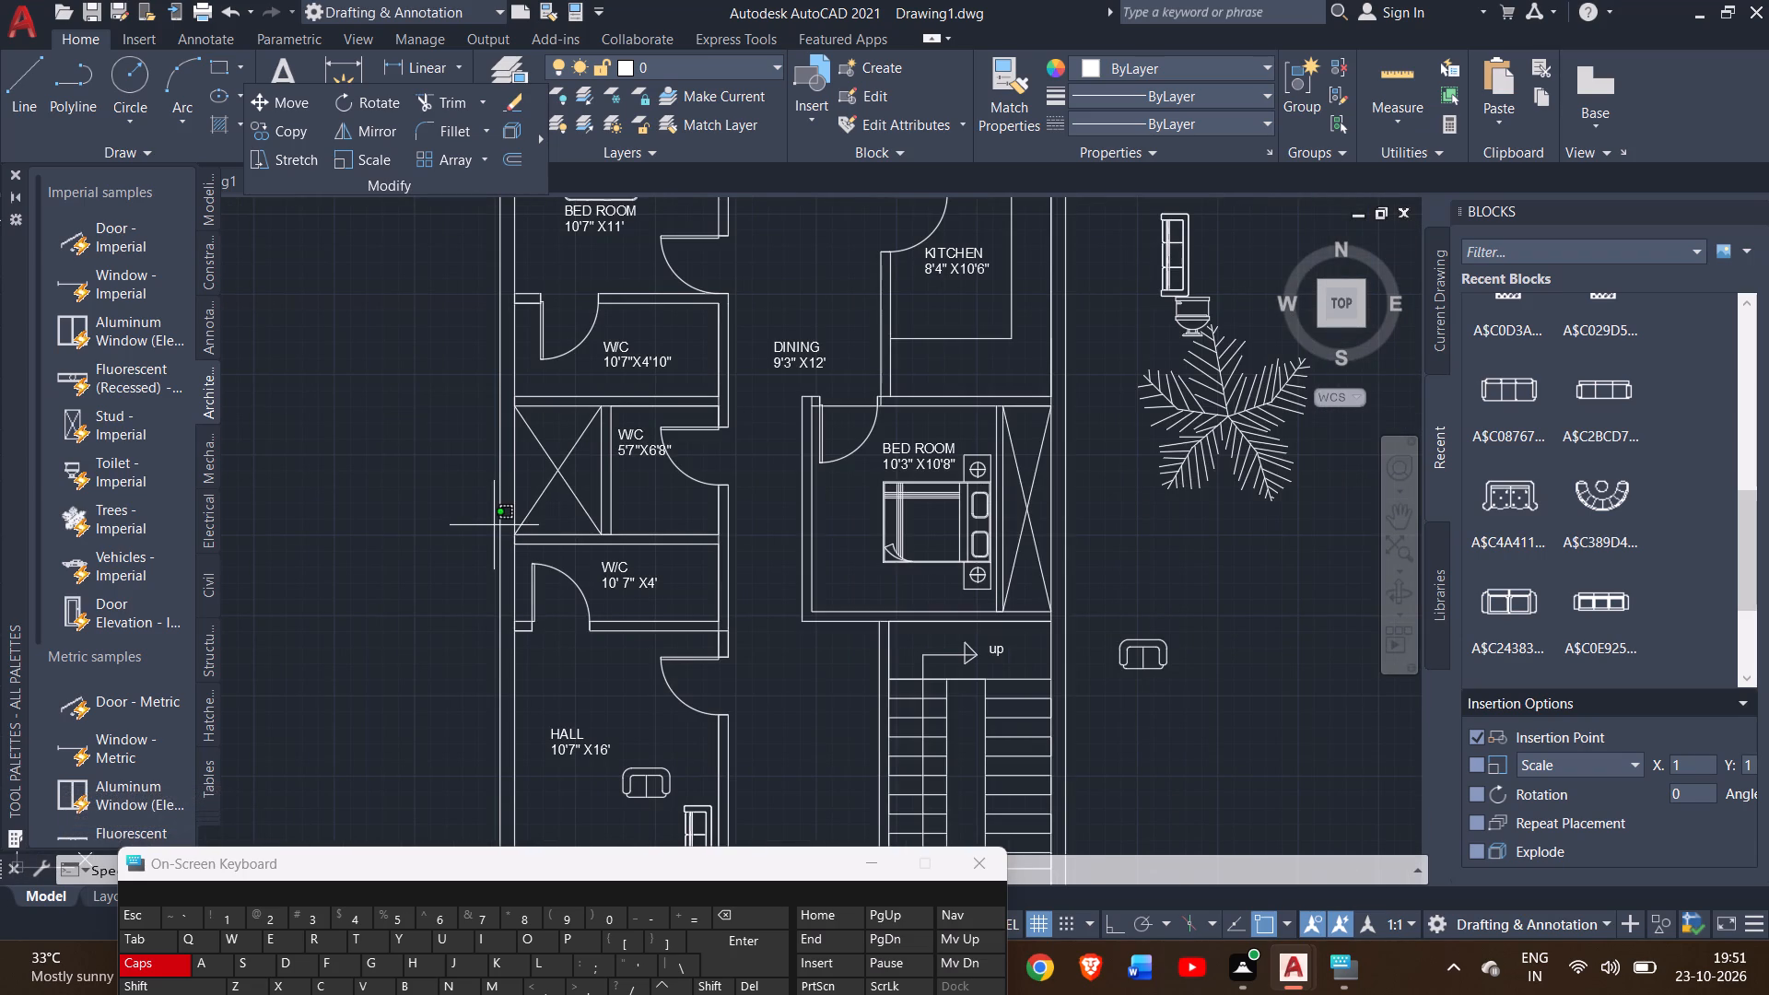
Scale down the large plant block standing east of the plan, using a base point on its southwest leaves.
{"action": "left_click", "coordinate": [482, 523]}
{"action": "scroll", "coordinate": [482, 523], "scroll_direction": "down", "scroll_amount": 2, "text": "ctrl"}
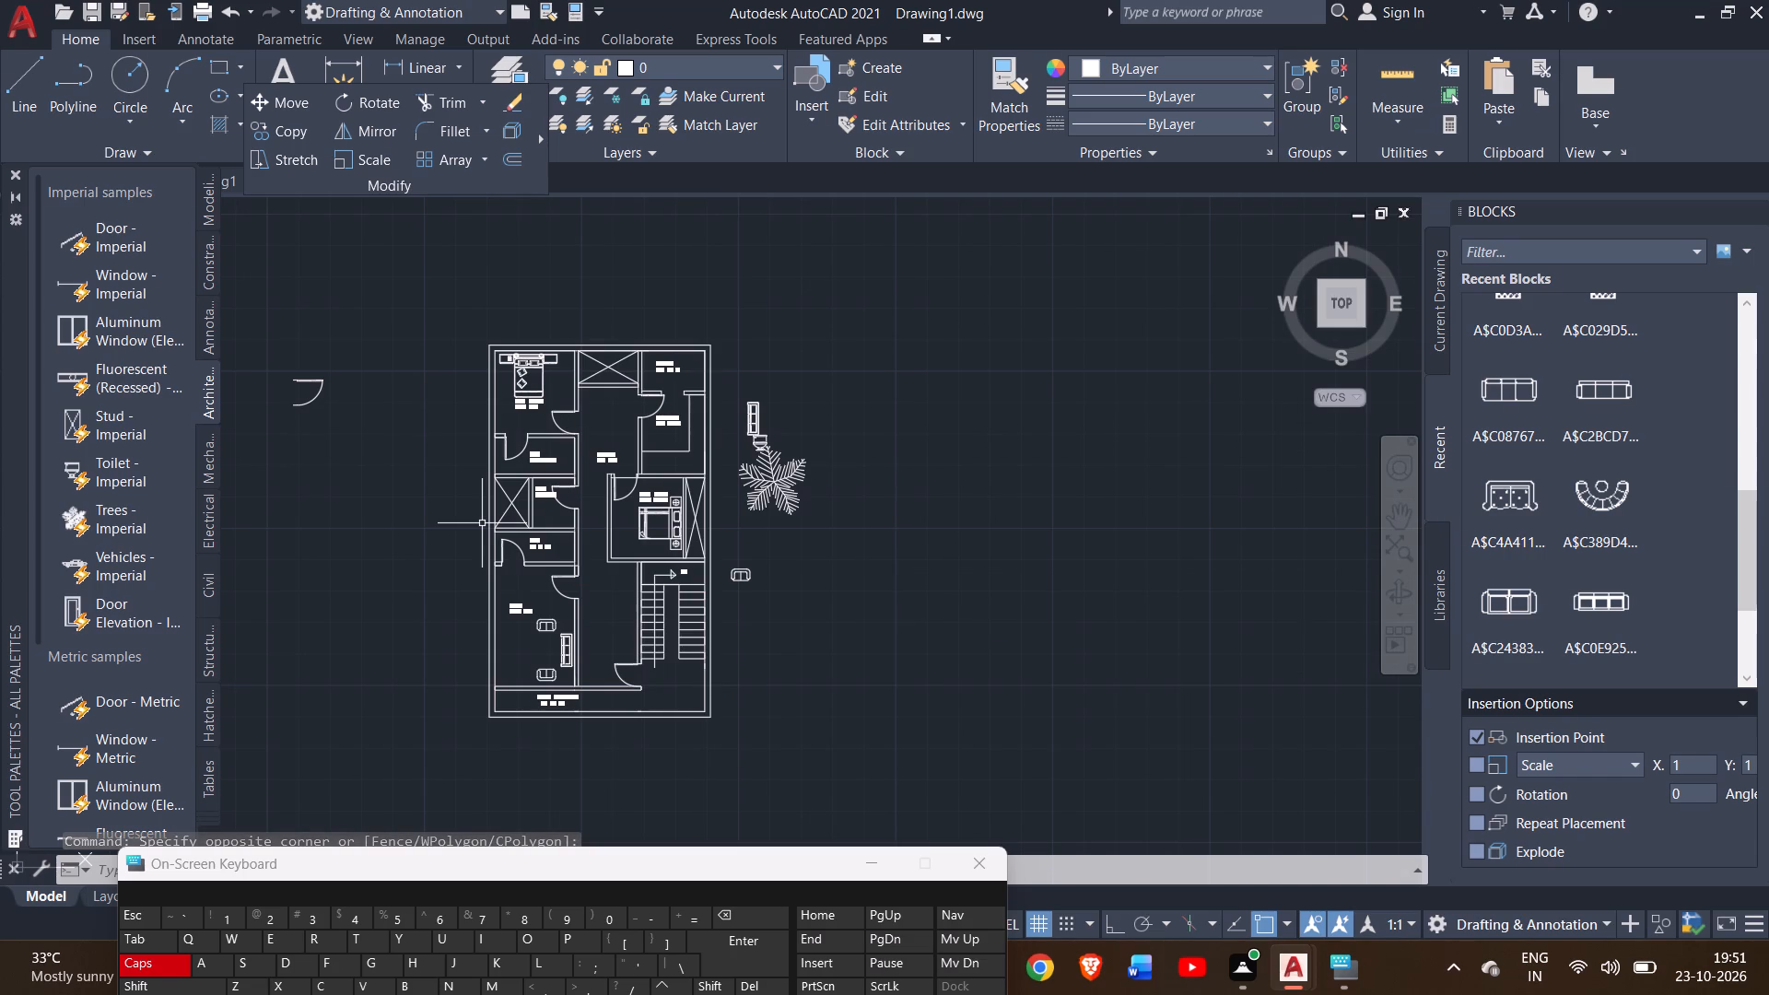
{"action": "scroll", "coordinate": [471, 544], "scroll_direction": "up", "scroll_amount": 1, "text": "ctrl"}
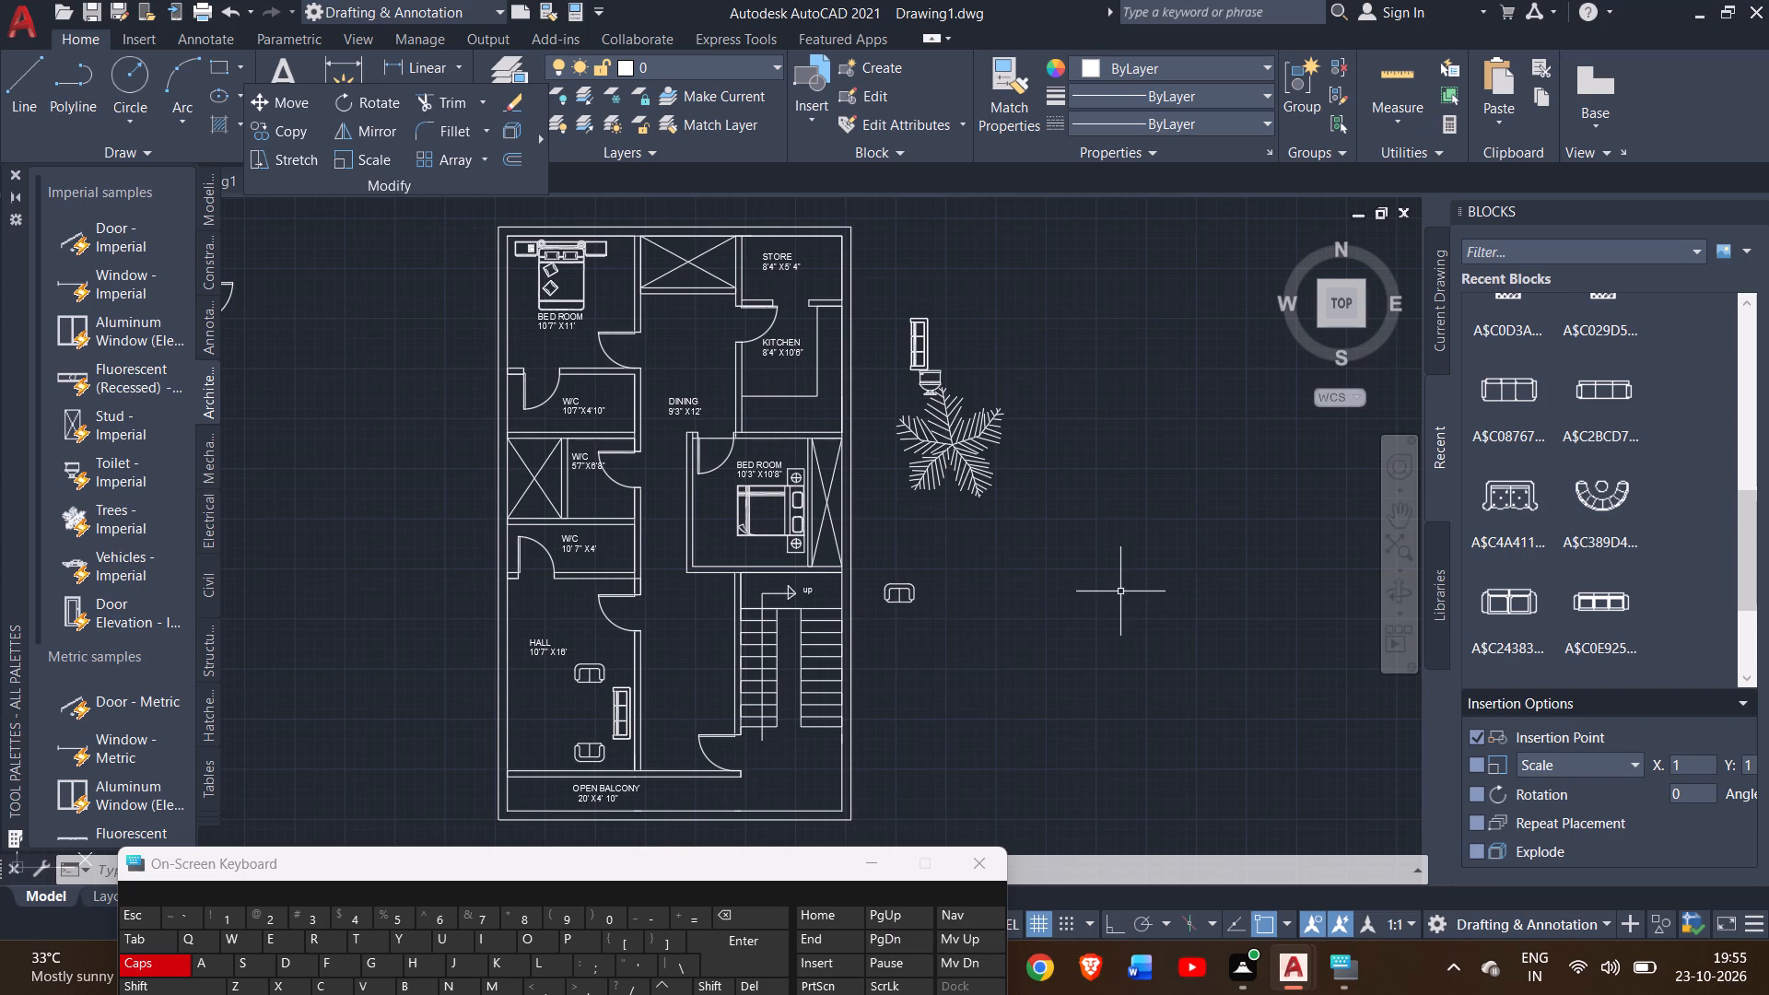
{"action": "left_click", "coordinate": [1399, 514]}
{"action": "left_click", "coordinate": [1151, 562]}
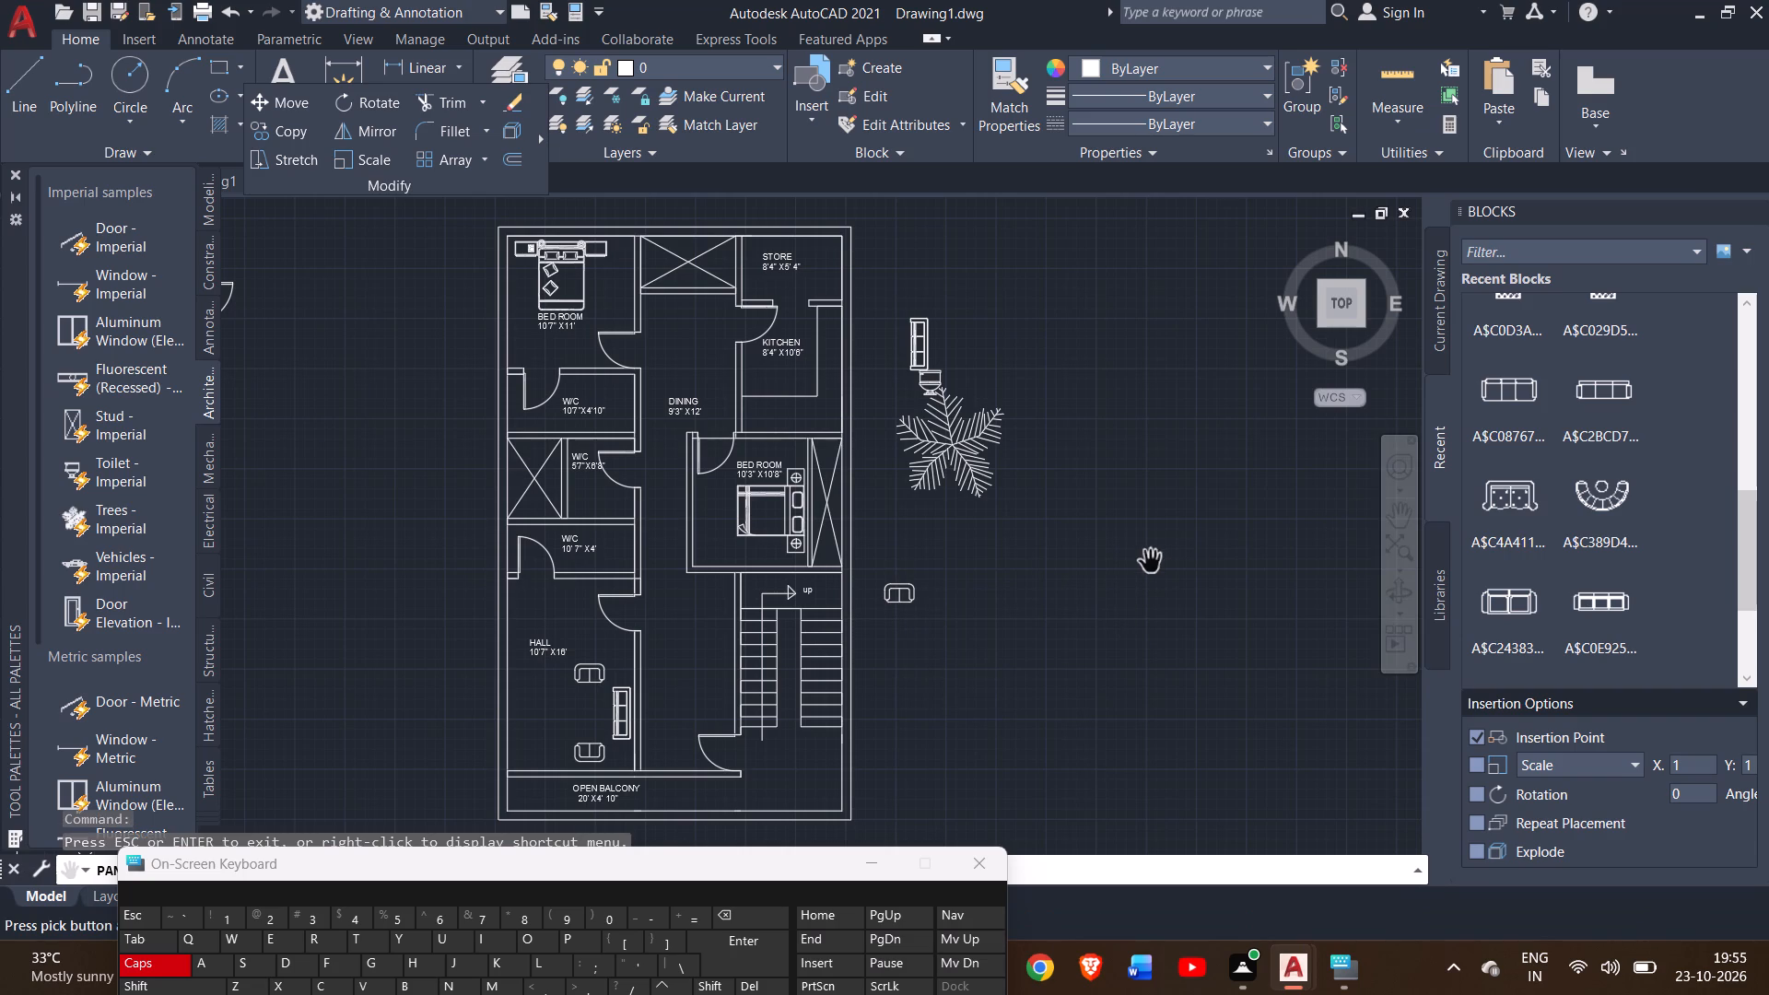
{"action": "left_click_drag", "start_coordinate": [964, 626], "coordinate": [908, 442]}
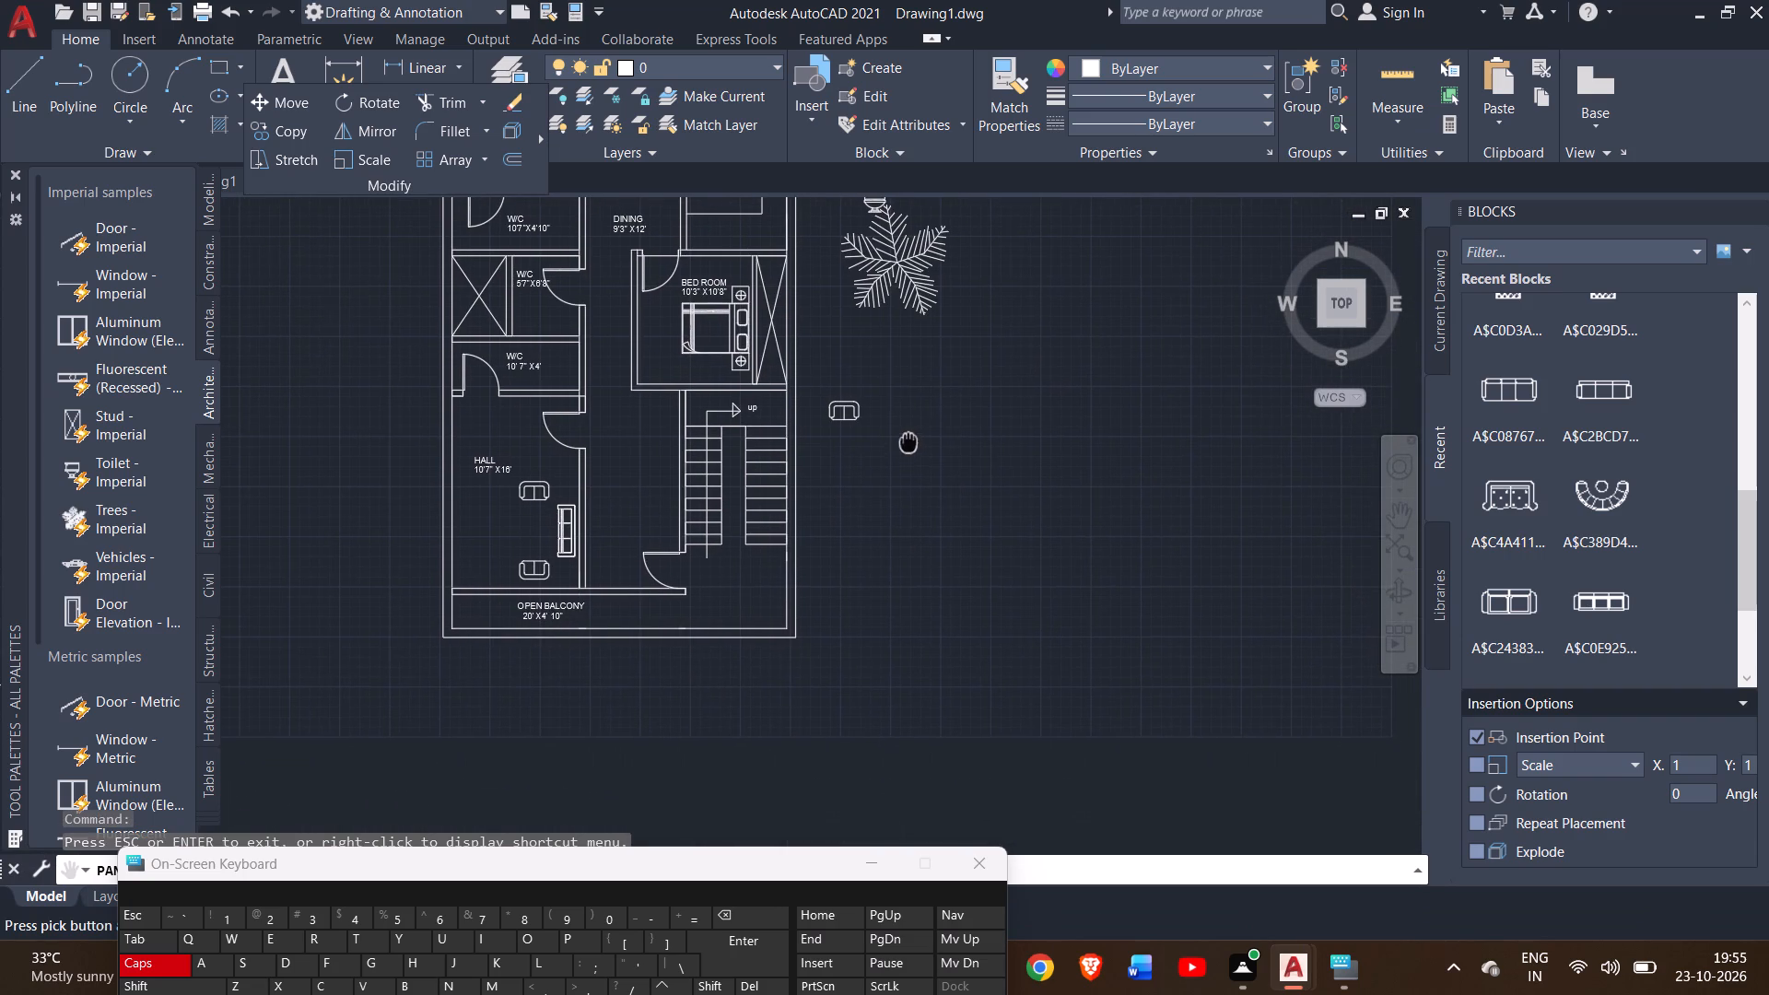
{"action": "right_click", "coordinate": [1013, 392]}
{"action": "left_click", "coordinate": [1023, 401]}
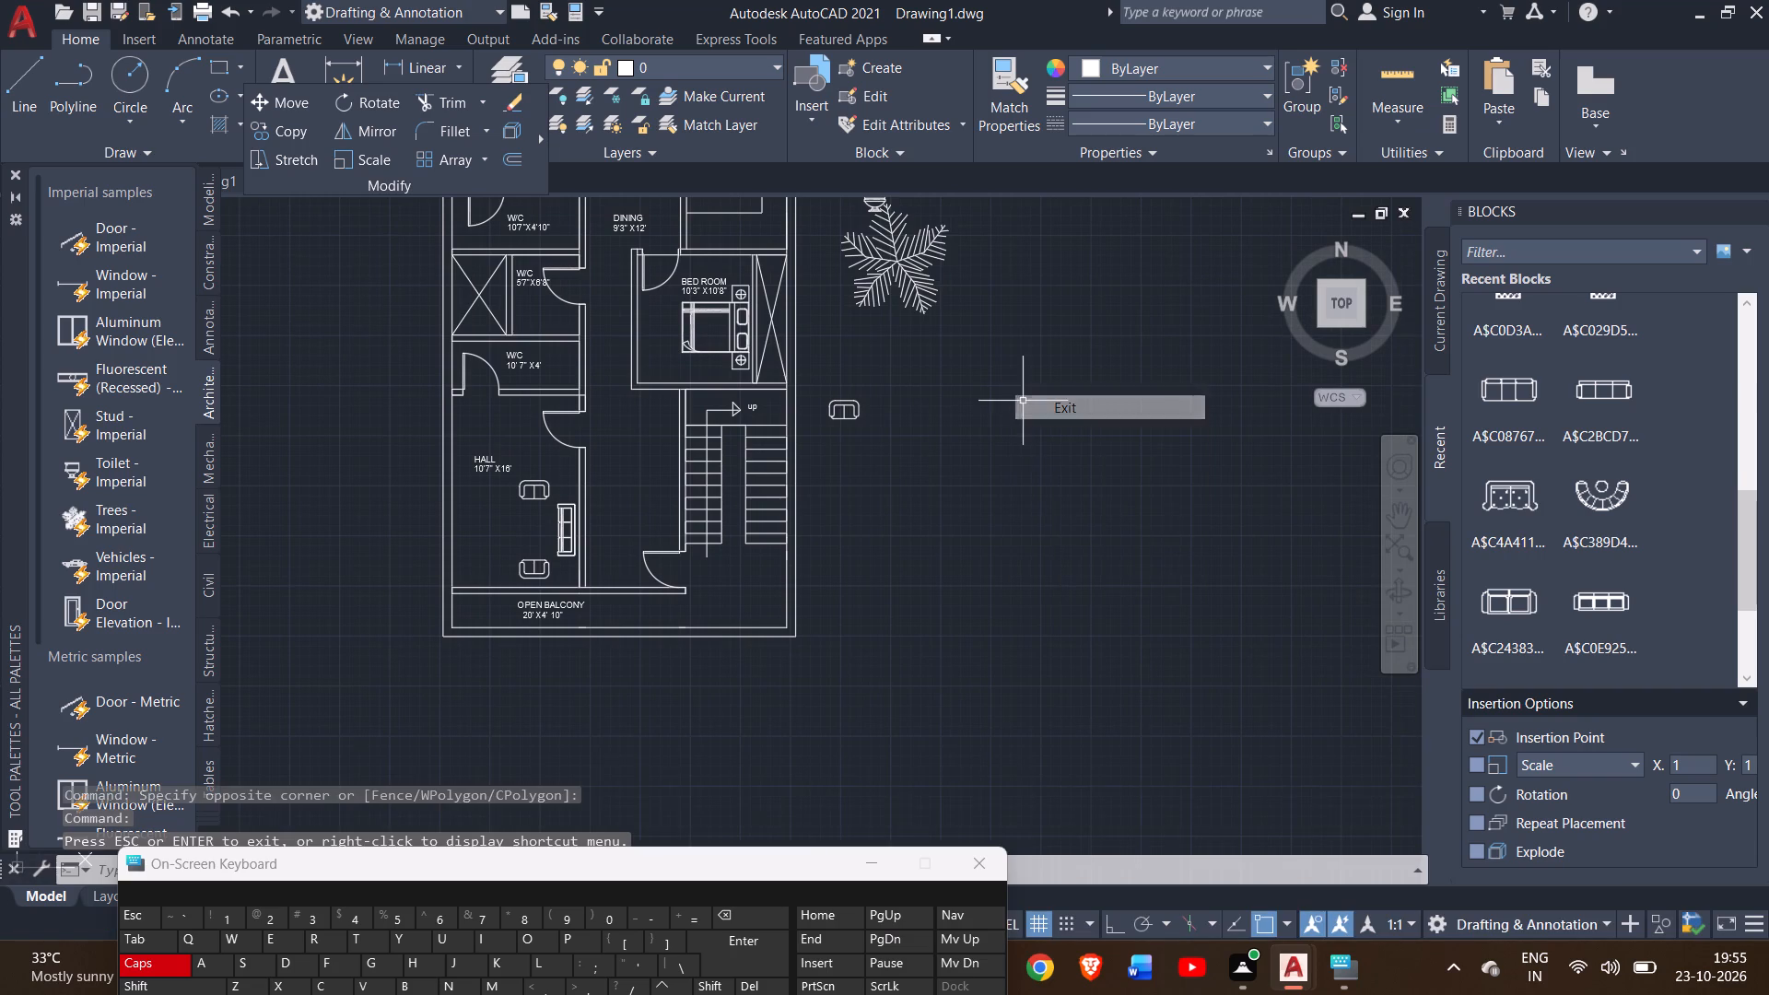
{"action": "left_click", "coordinate": [887, 259]}
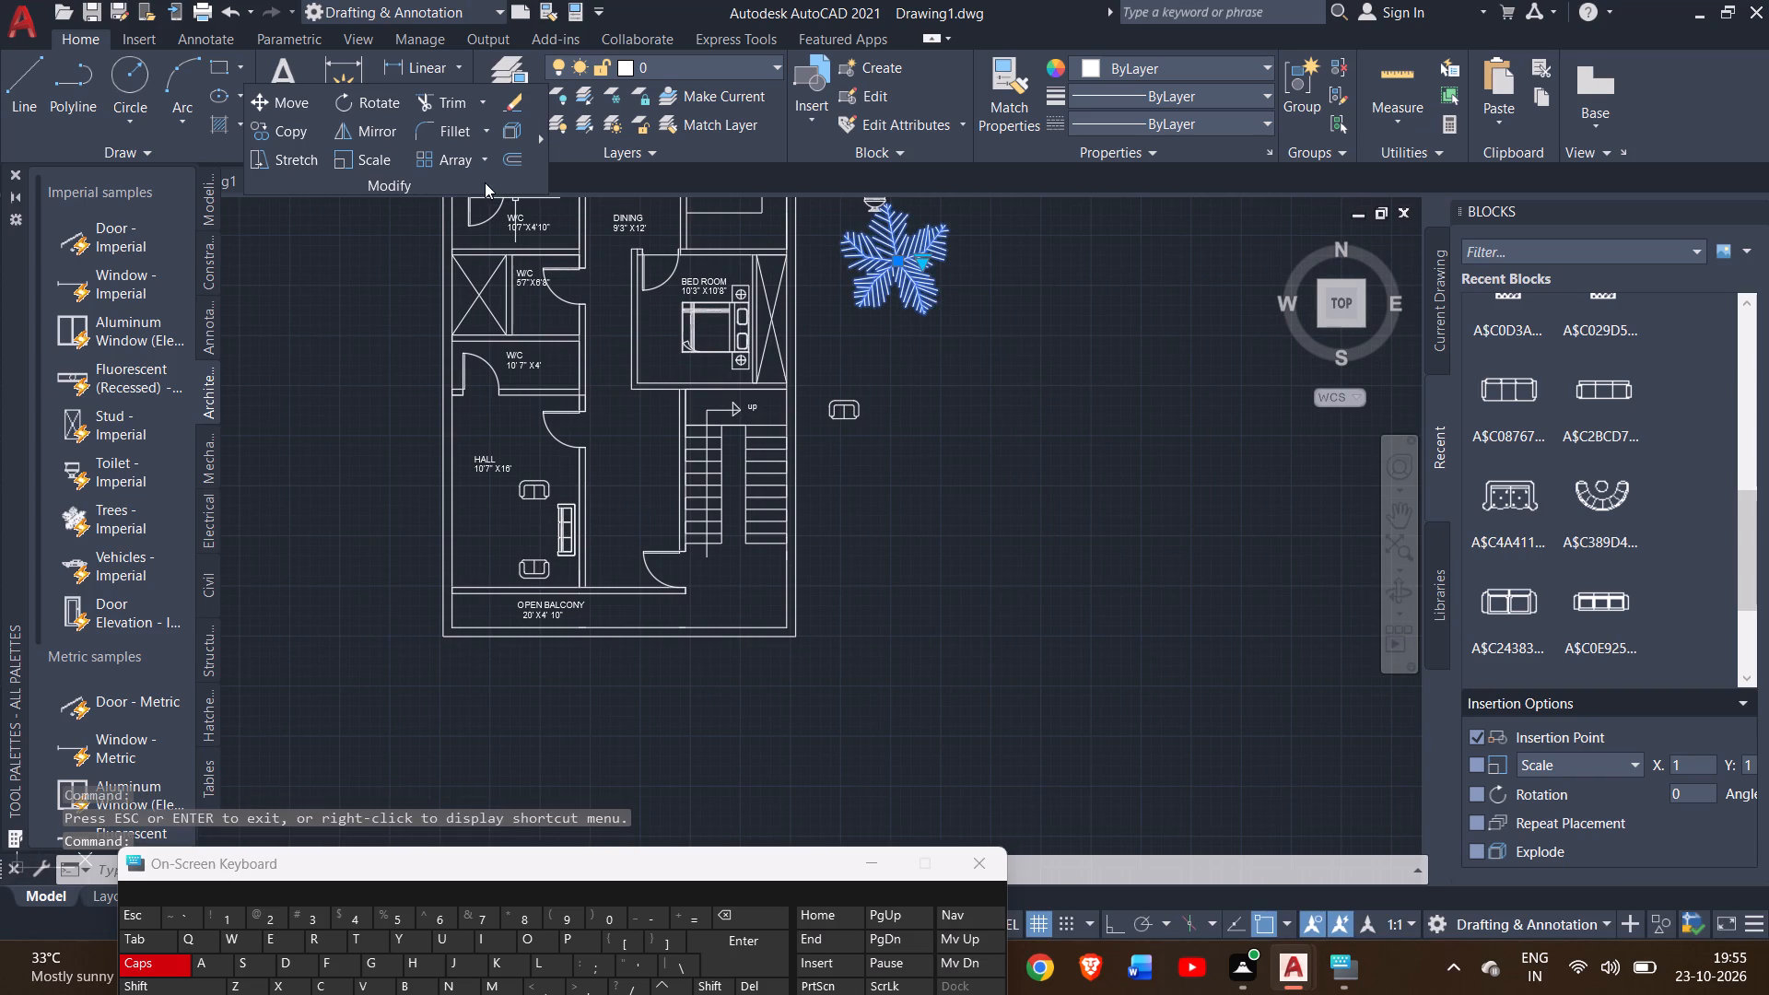
{"action": "left_click", "coordinate": [342, 158]}
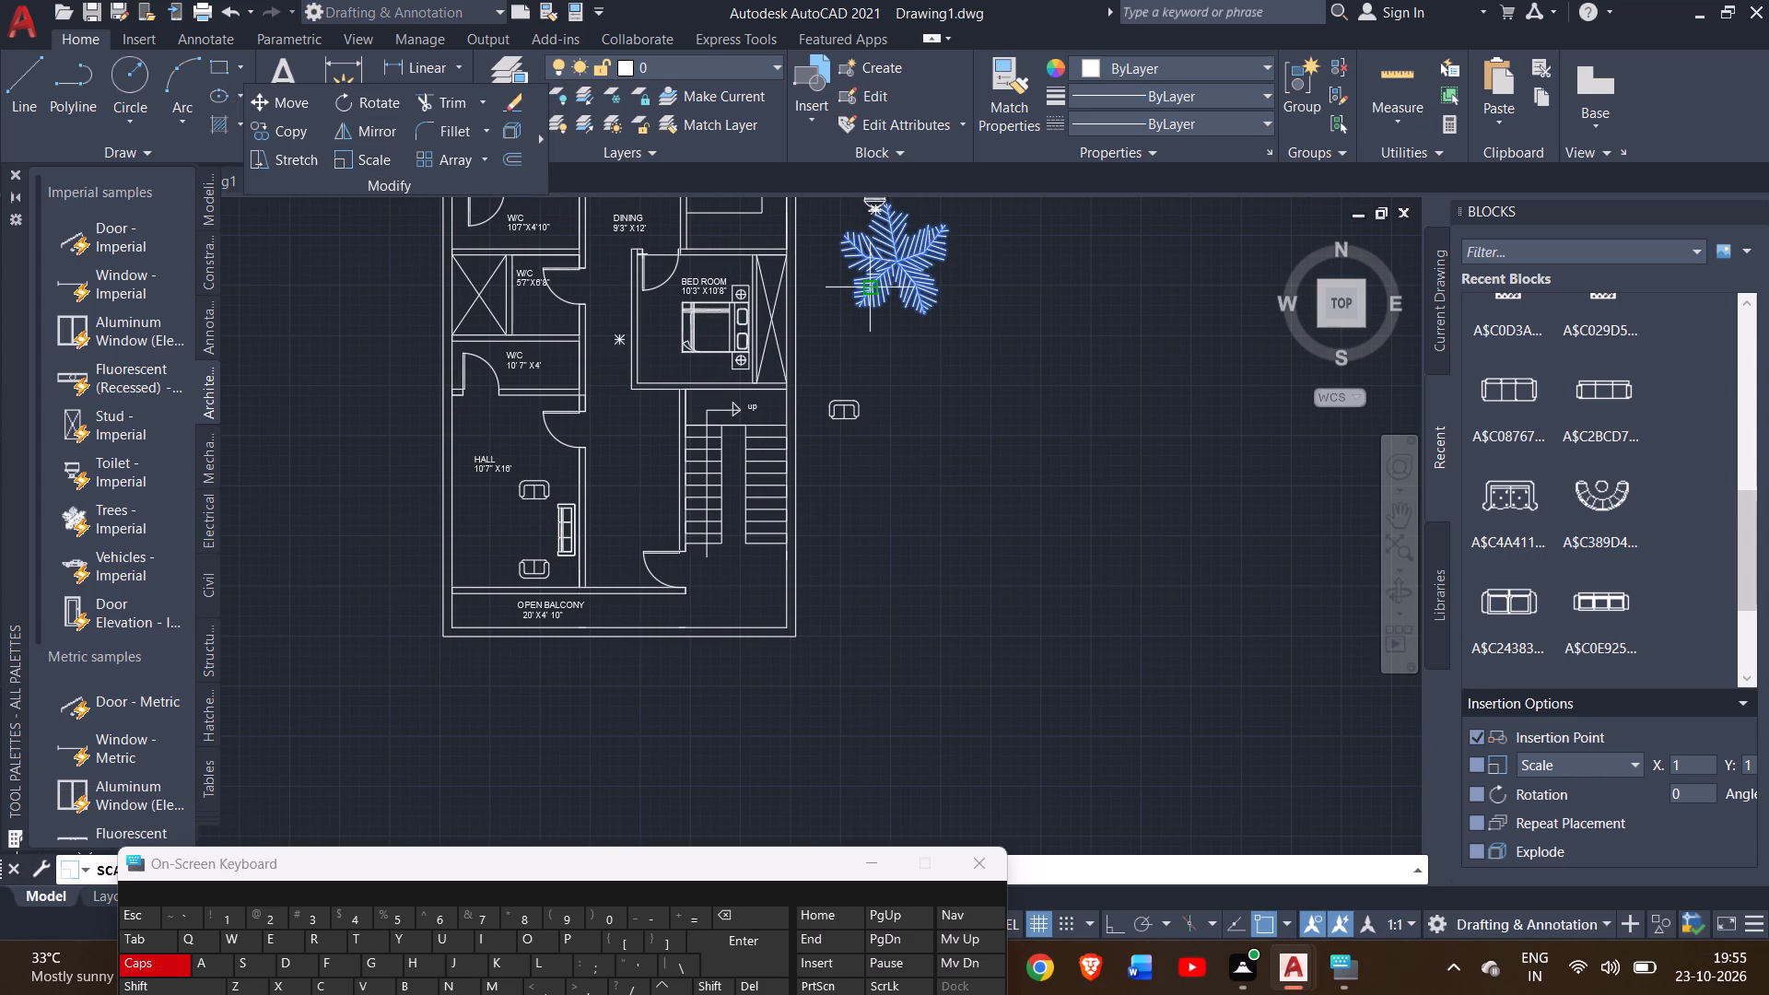
{"action": "left_click_drag", "start_coordinate": [872, 299], "coordinate": [902, 279]}
{"action": "left_click", "coordinate": [902, 279]}
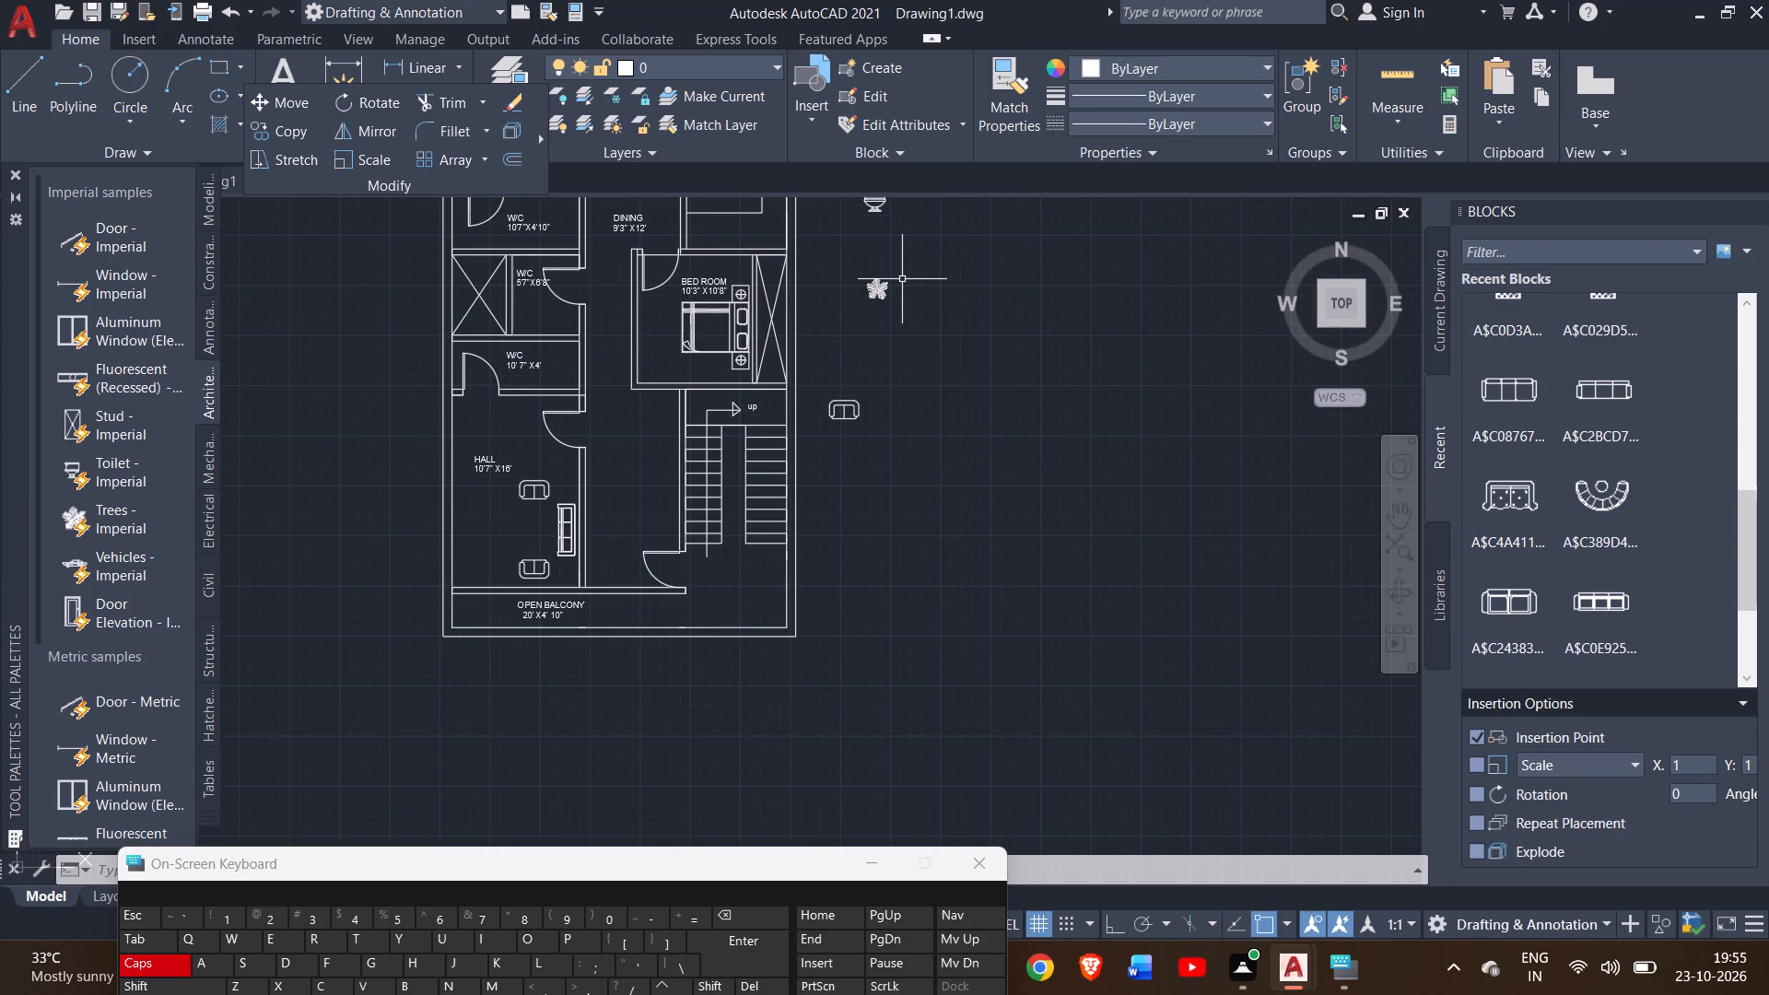
Copy the small plant block into the open balcony, placing two copies west of the room label and three east of it.
{"action": "left_click", "coordinate": [878, 283]}
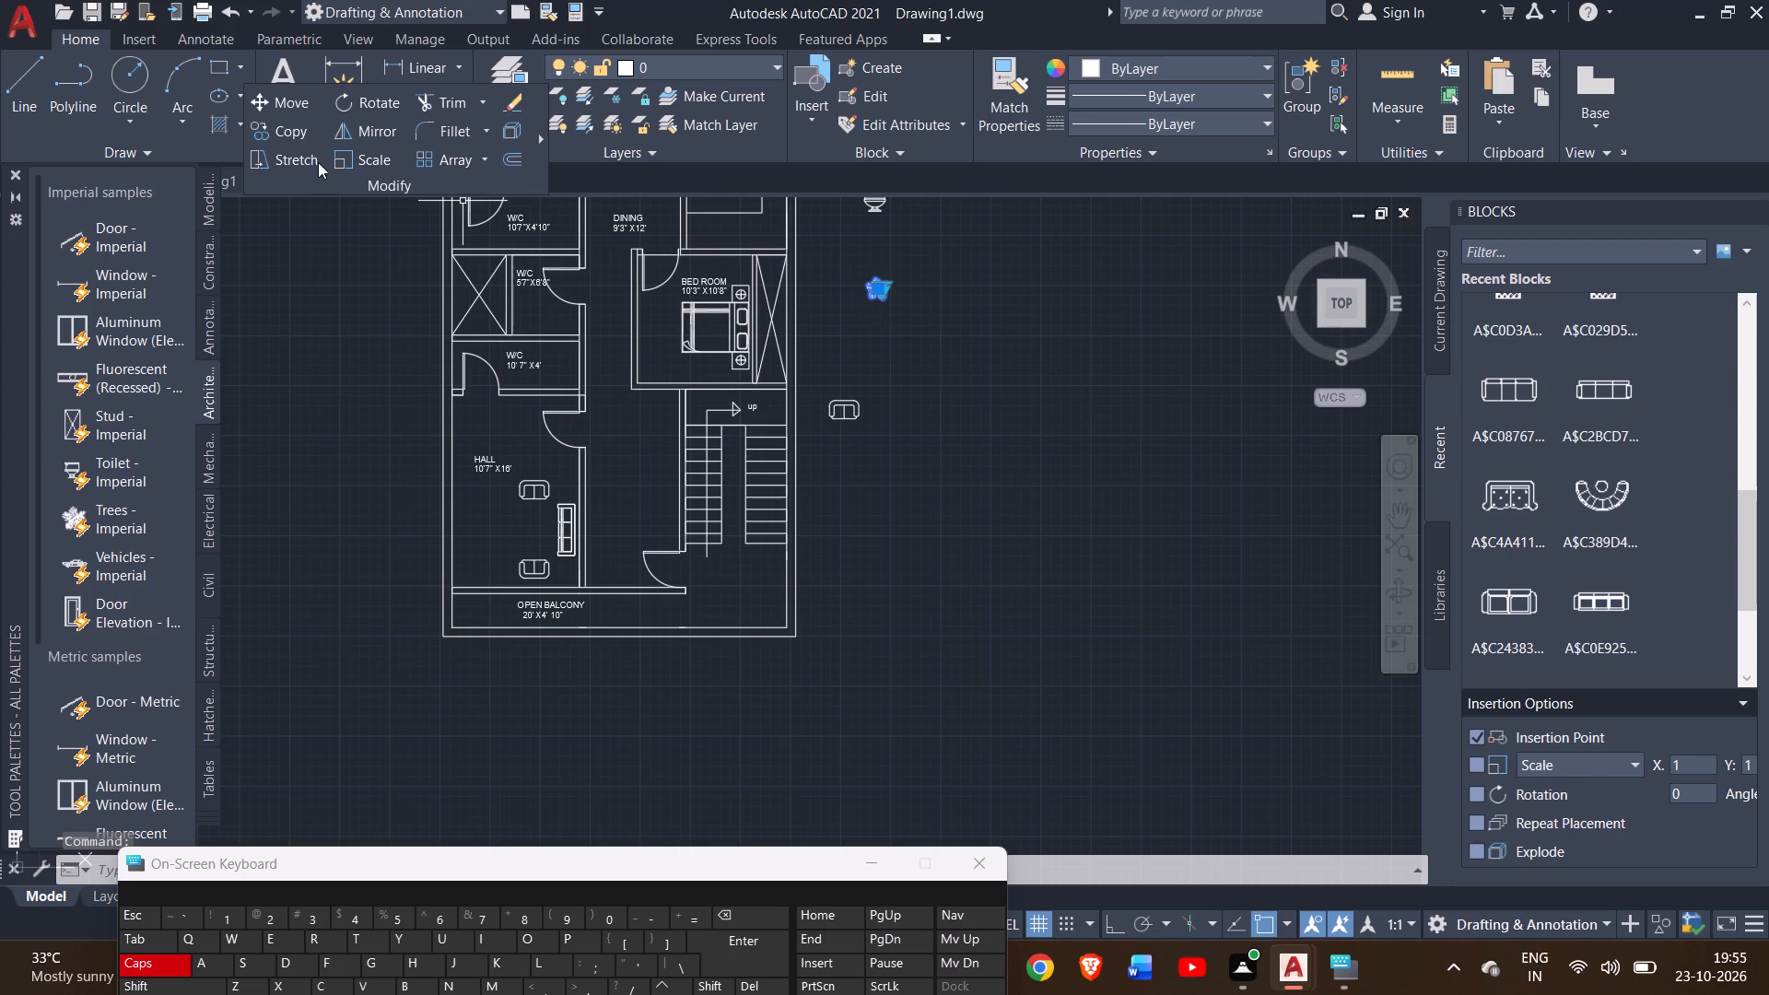
{"action": "left_click", "coordinate": [266, 135]}
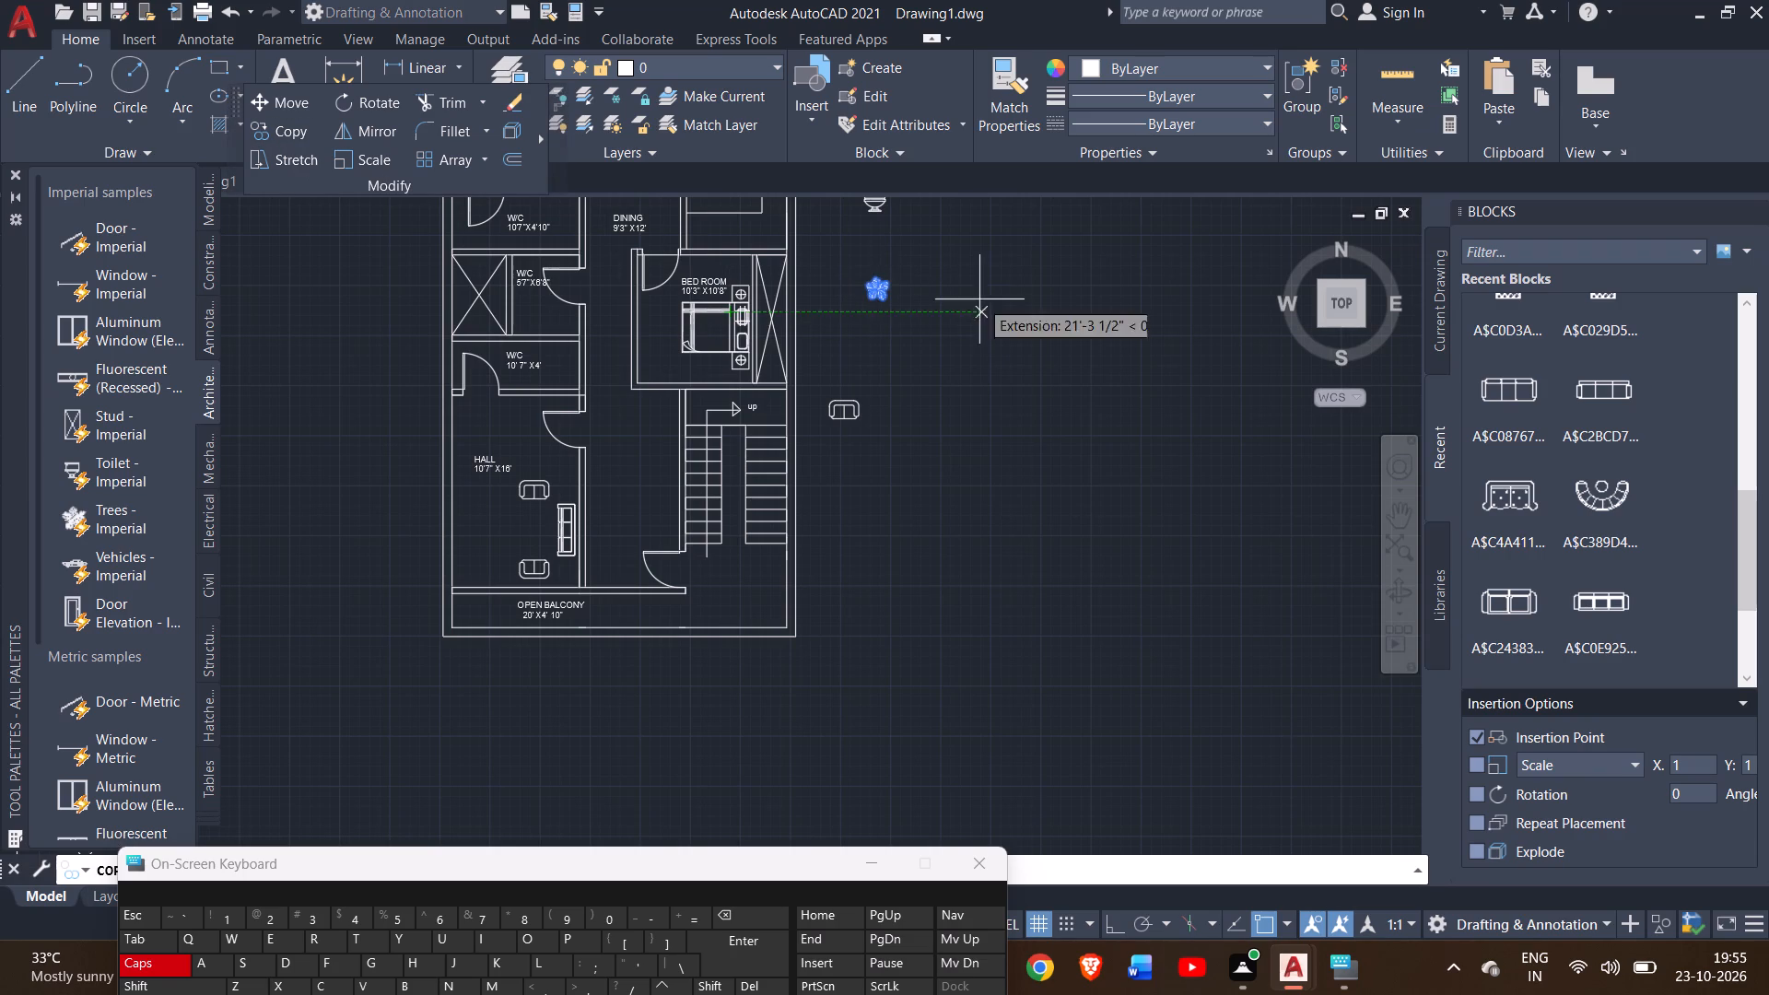
{"action": "left_click", "coordinate": [874, 290]}
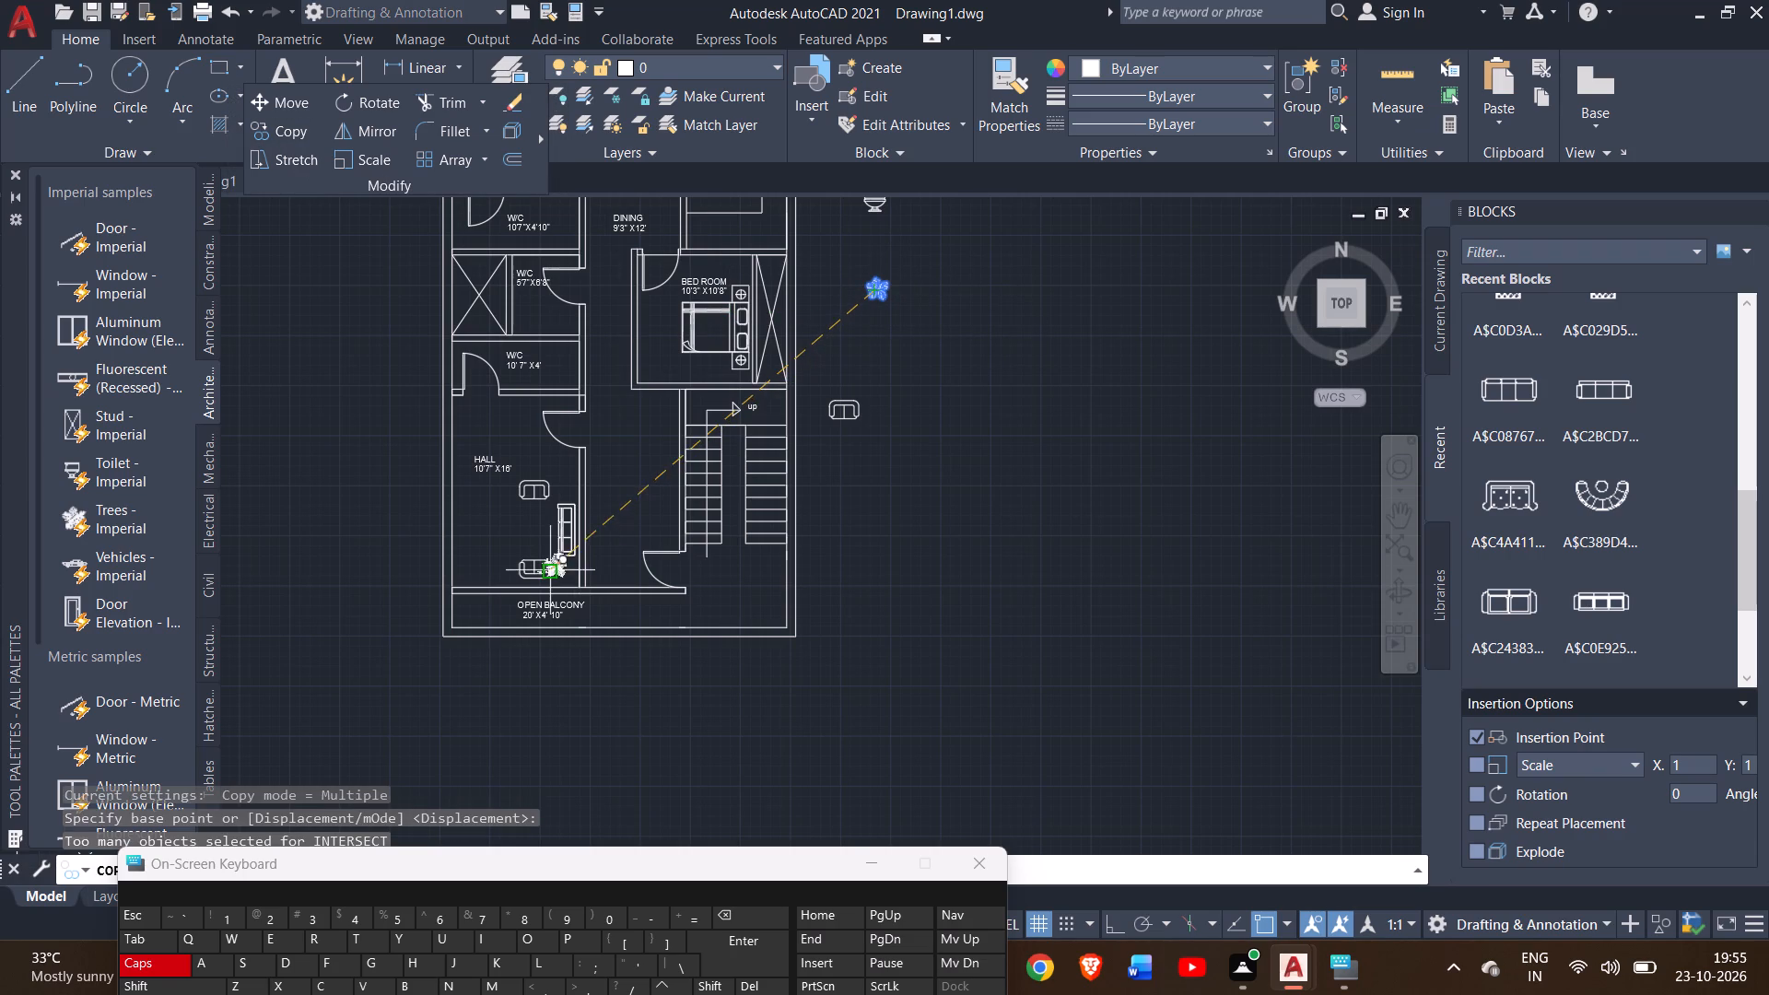
{"action": "scroll", "coordinate": [494, 611], "scroll_direction": "up", "scroll_amount": 1, "text": "ctrl"}
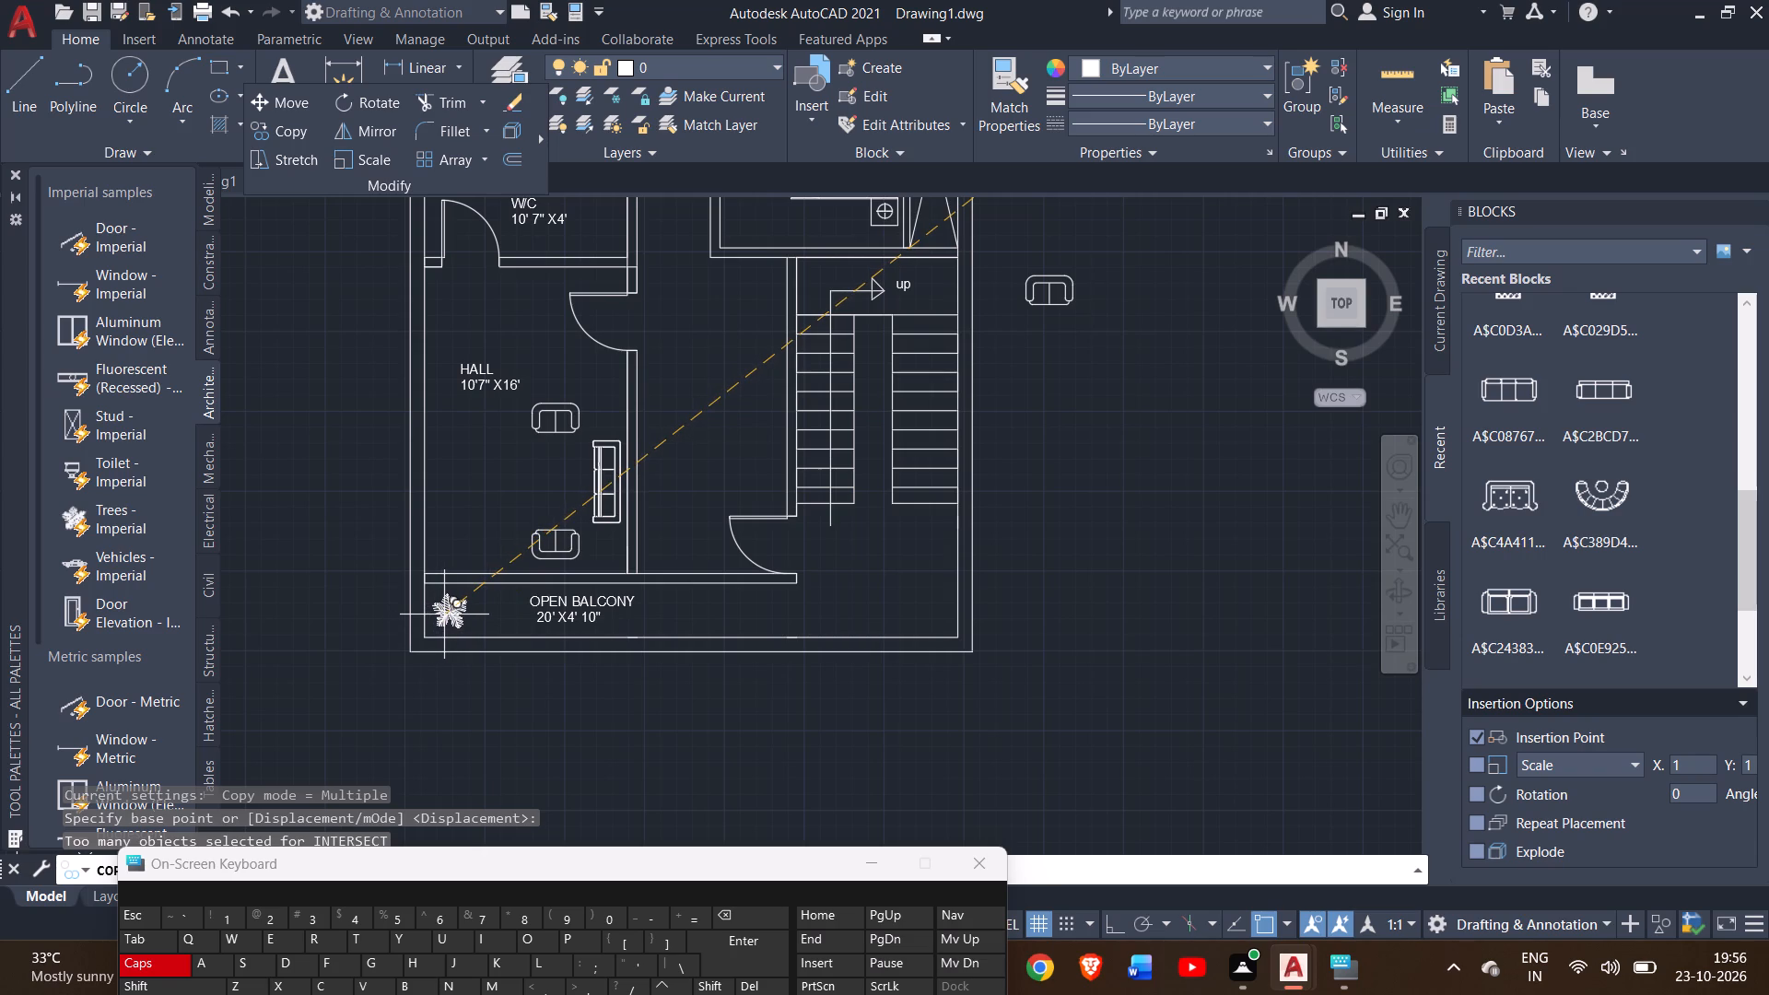
{"action": "left_click", "coordinate": [444, 615]}
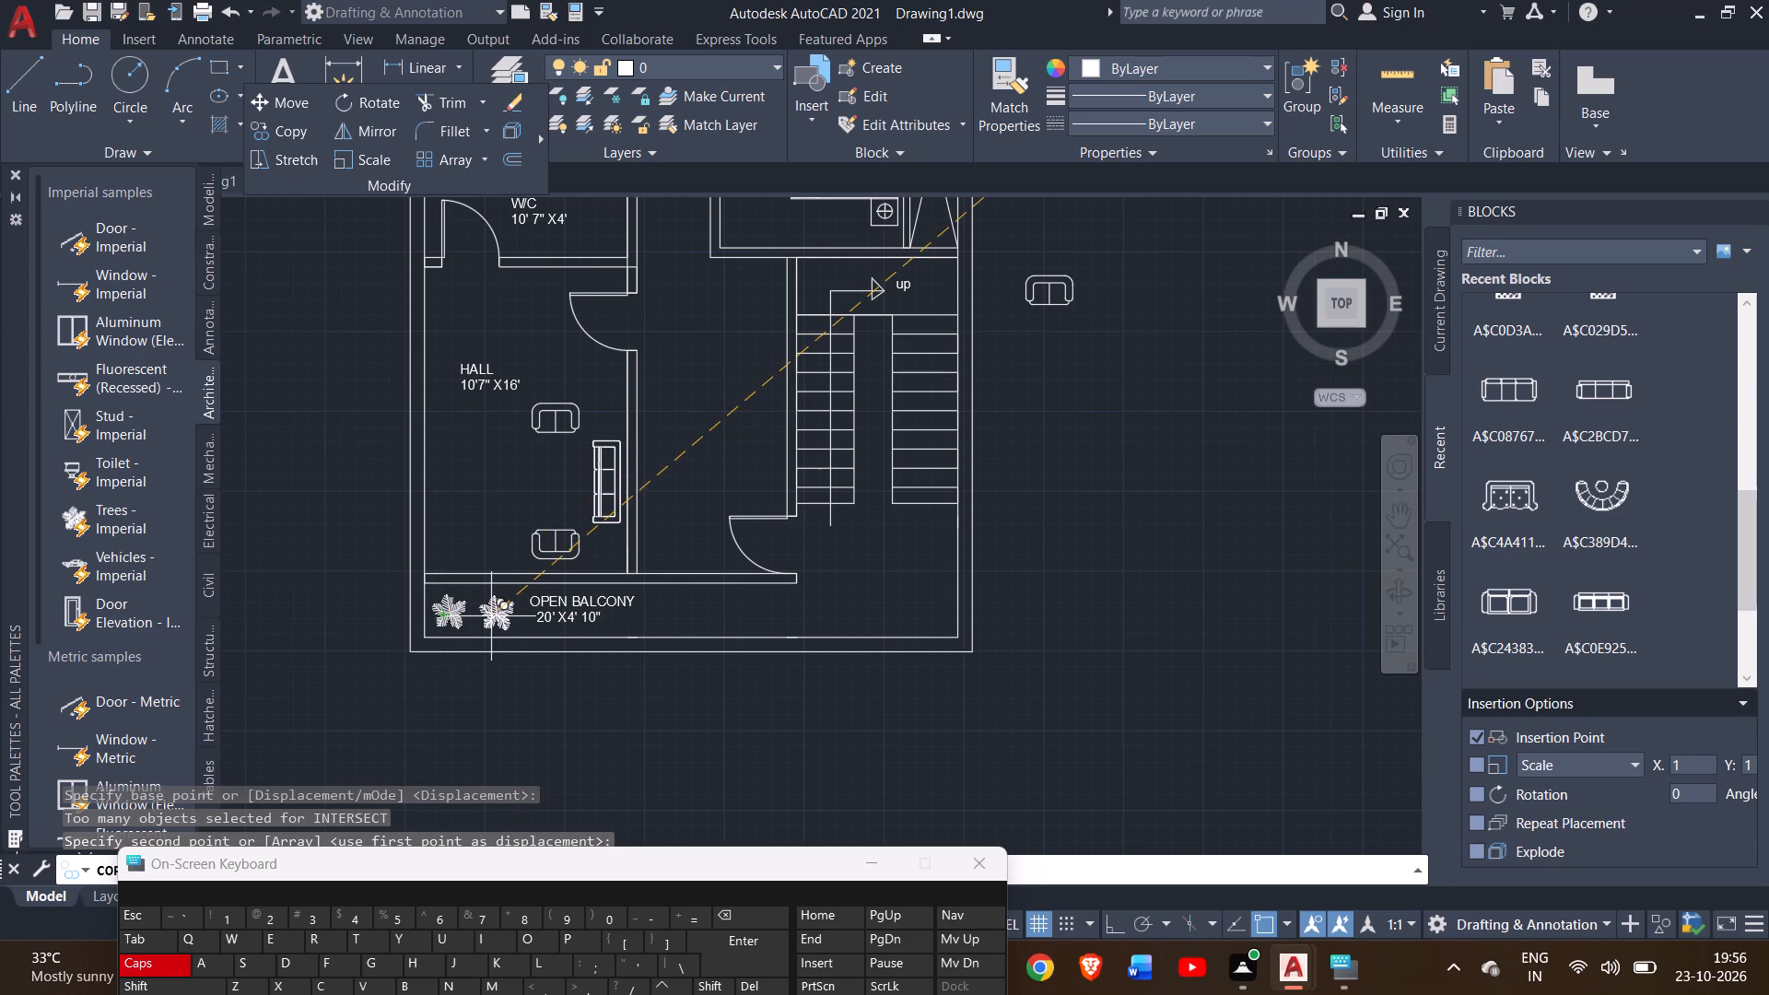
{"action": "left_click", "coordinate": [491, 616]}
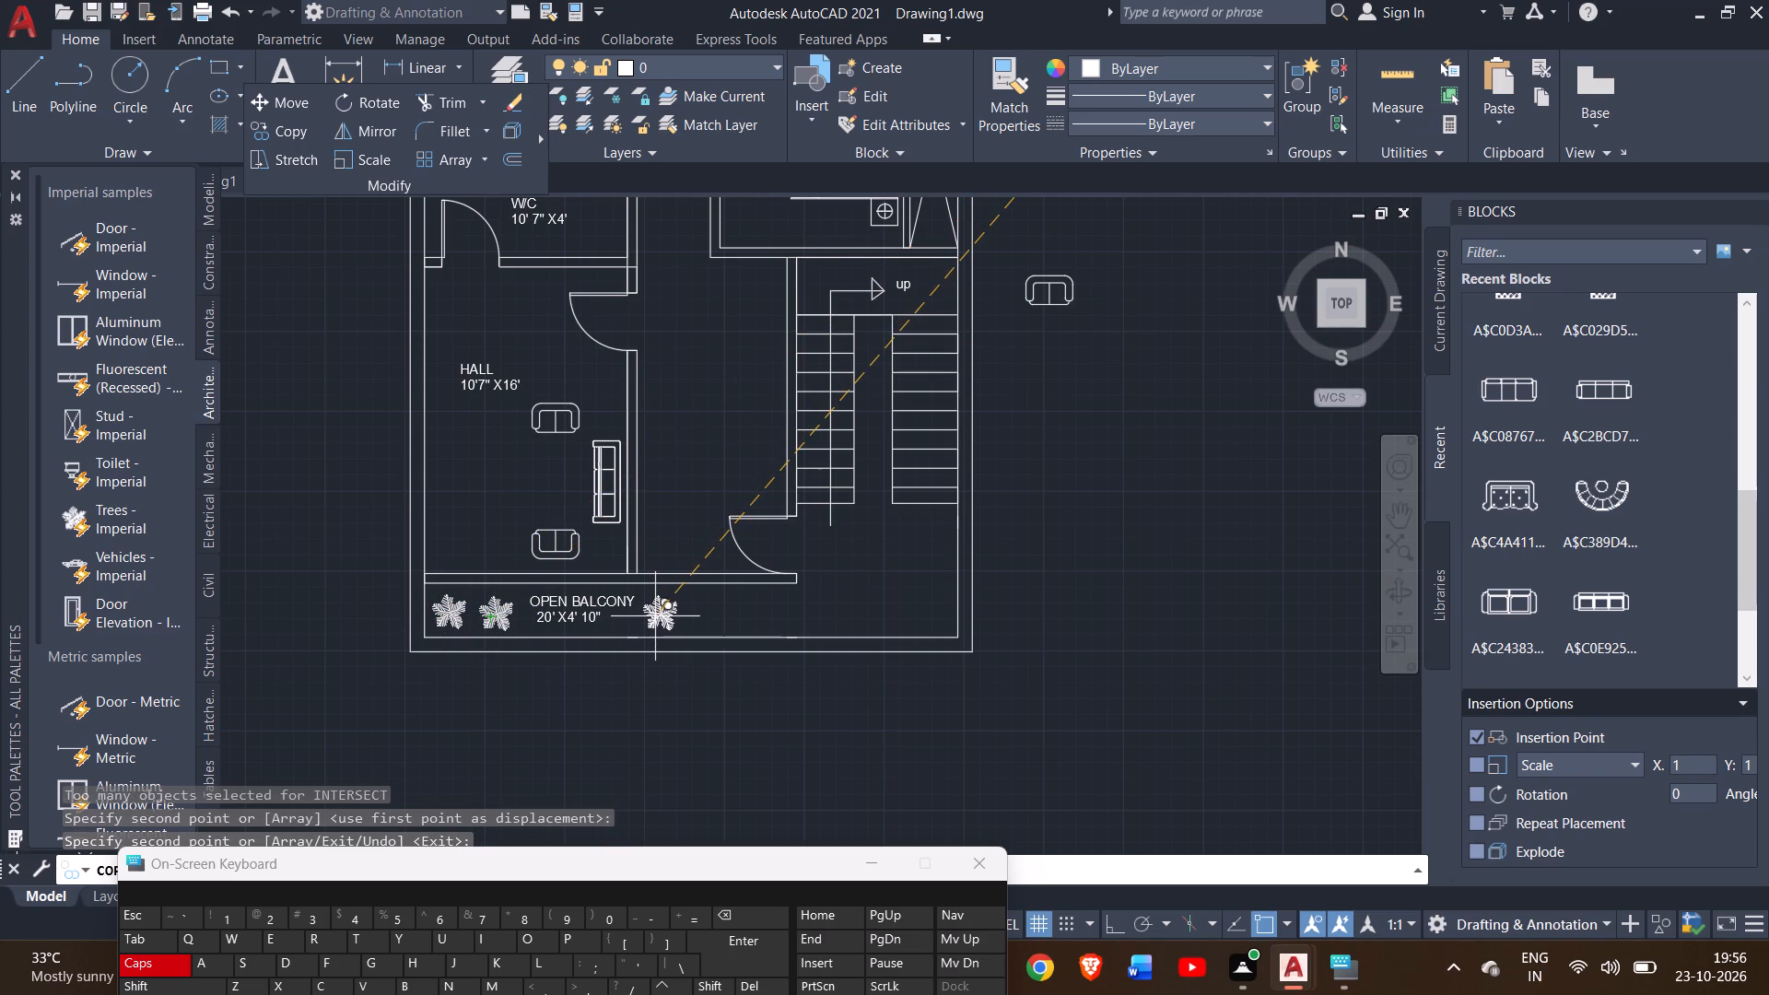
{"action": "left_click", "coordinate": [655, 616]}
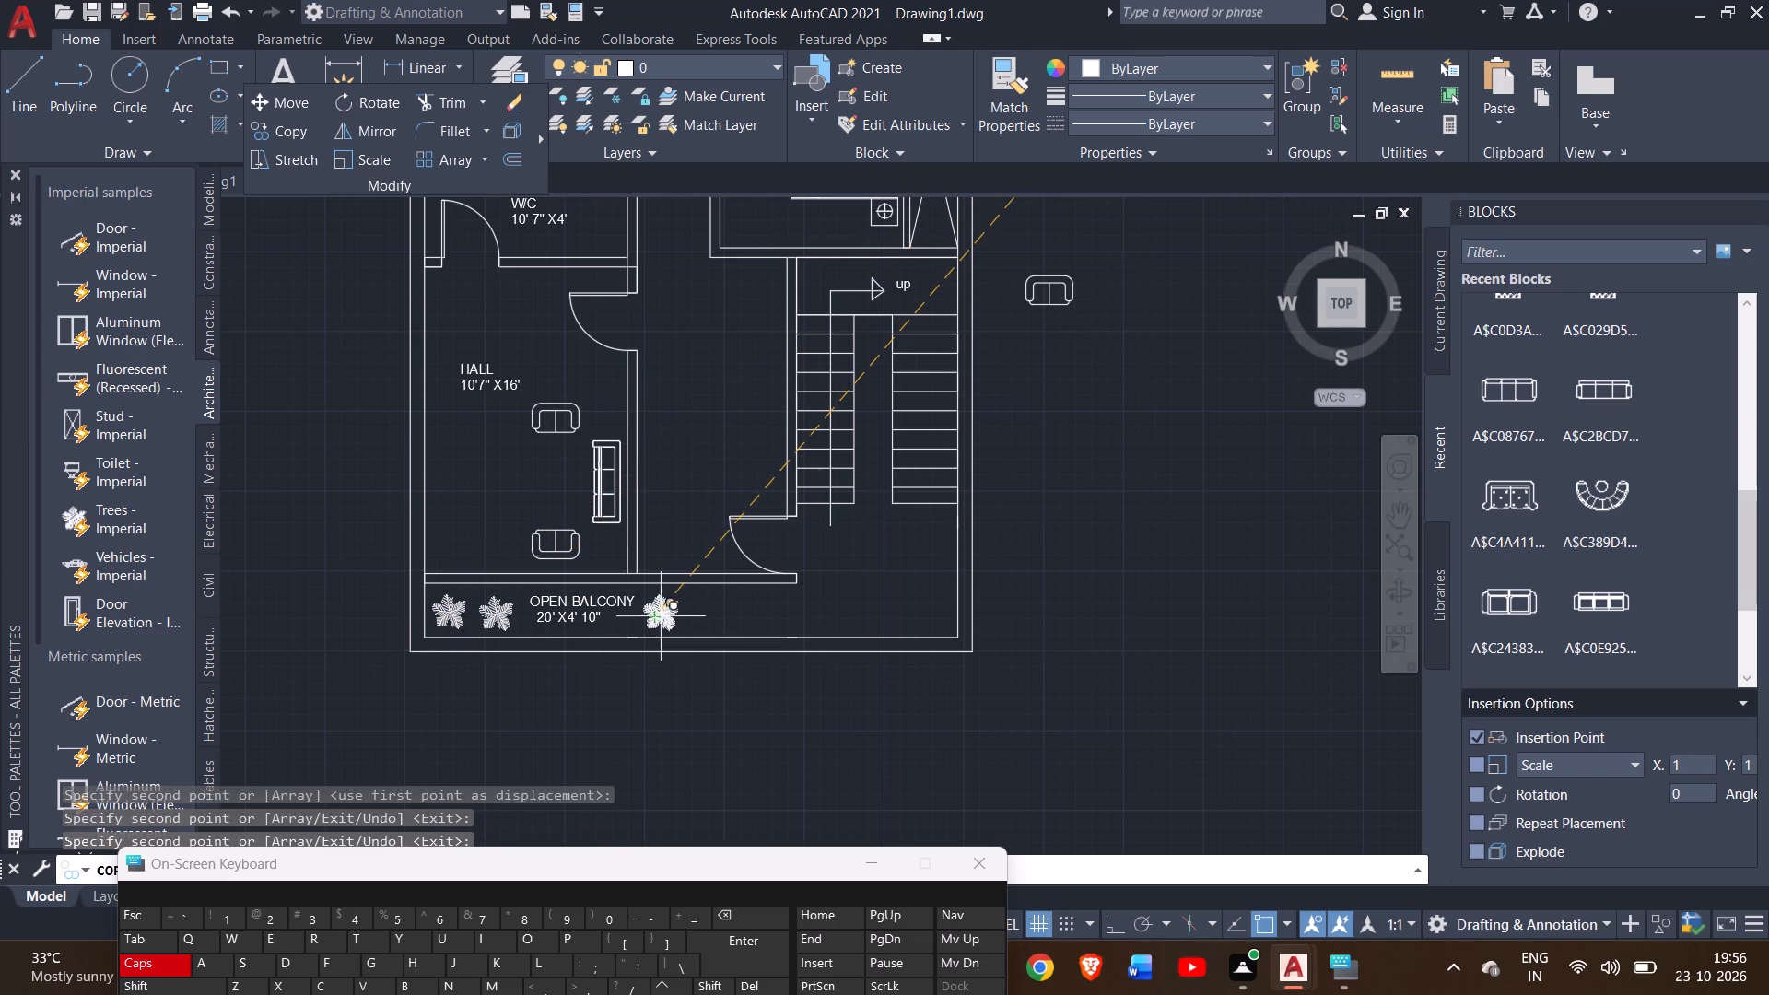
{"action": "left_click", "coordinate": [693, 618]}
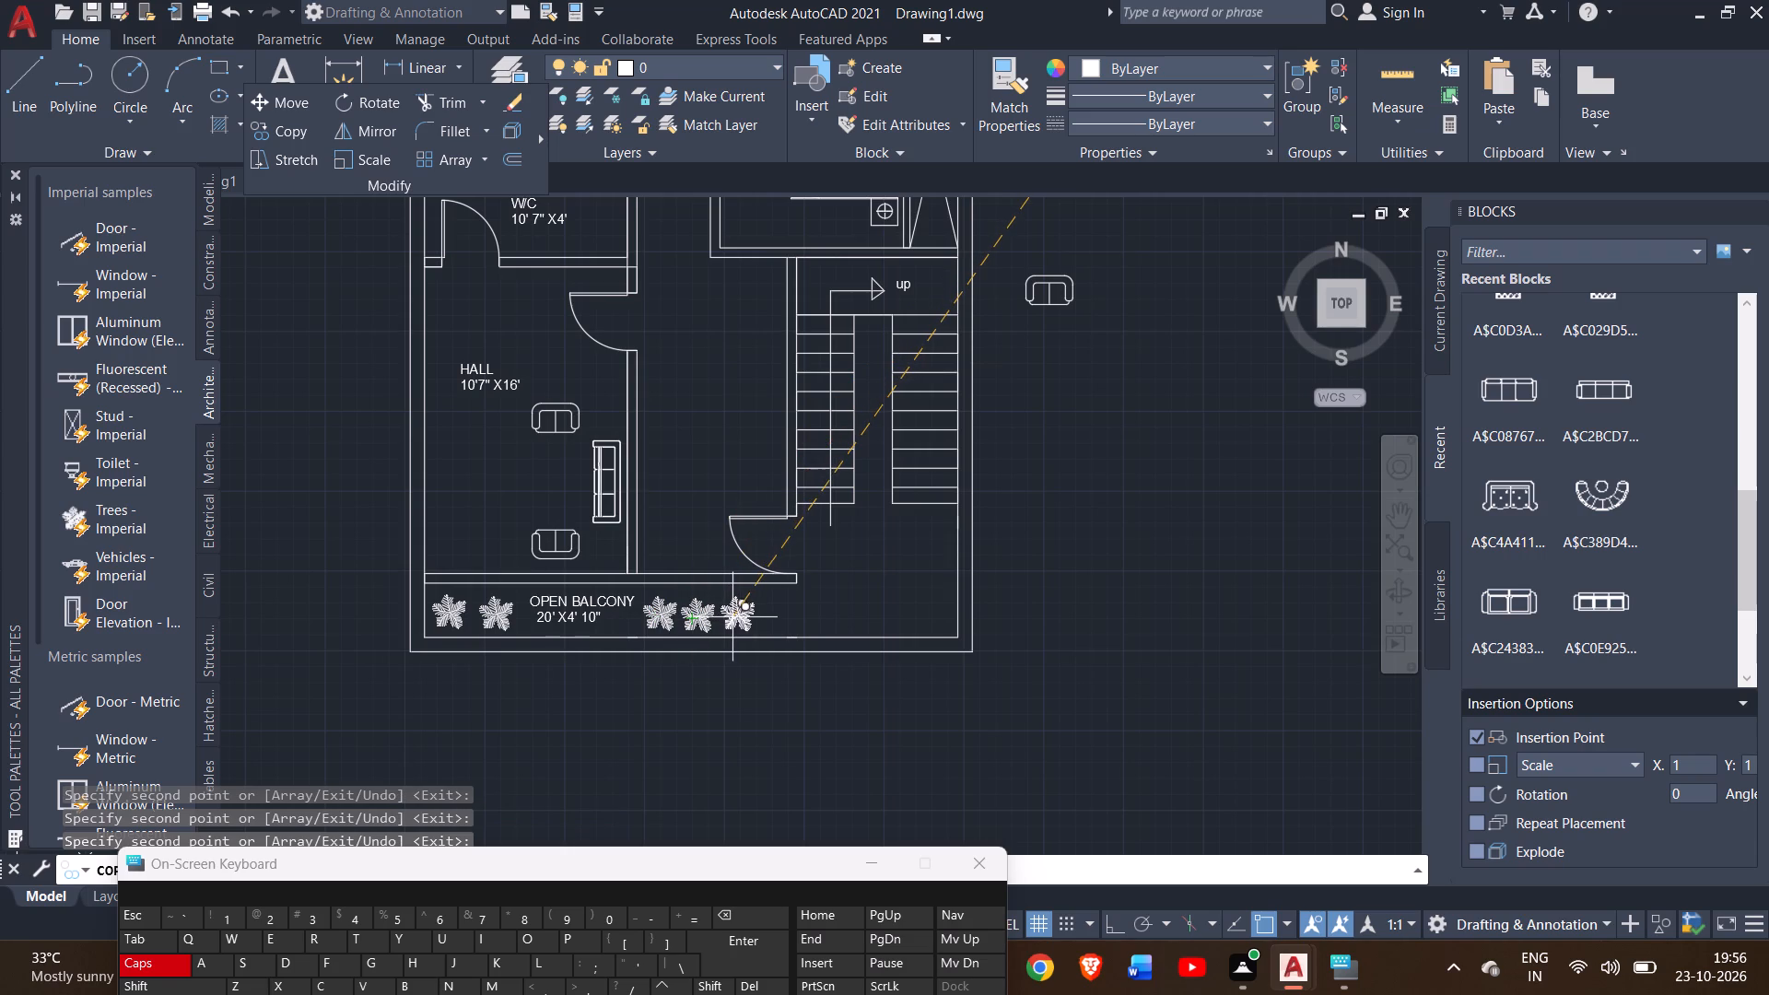
{"action": "left_click", "coordinate": [732, 620]}
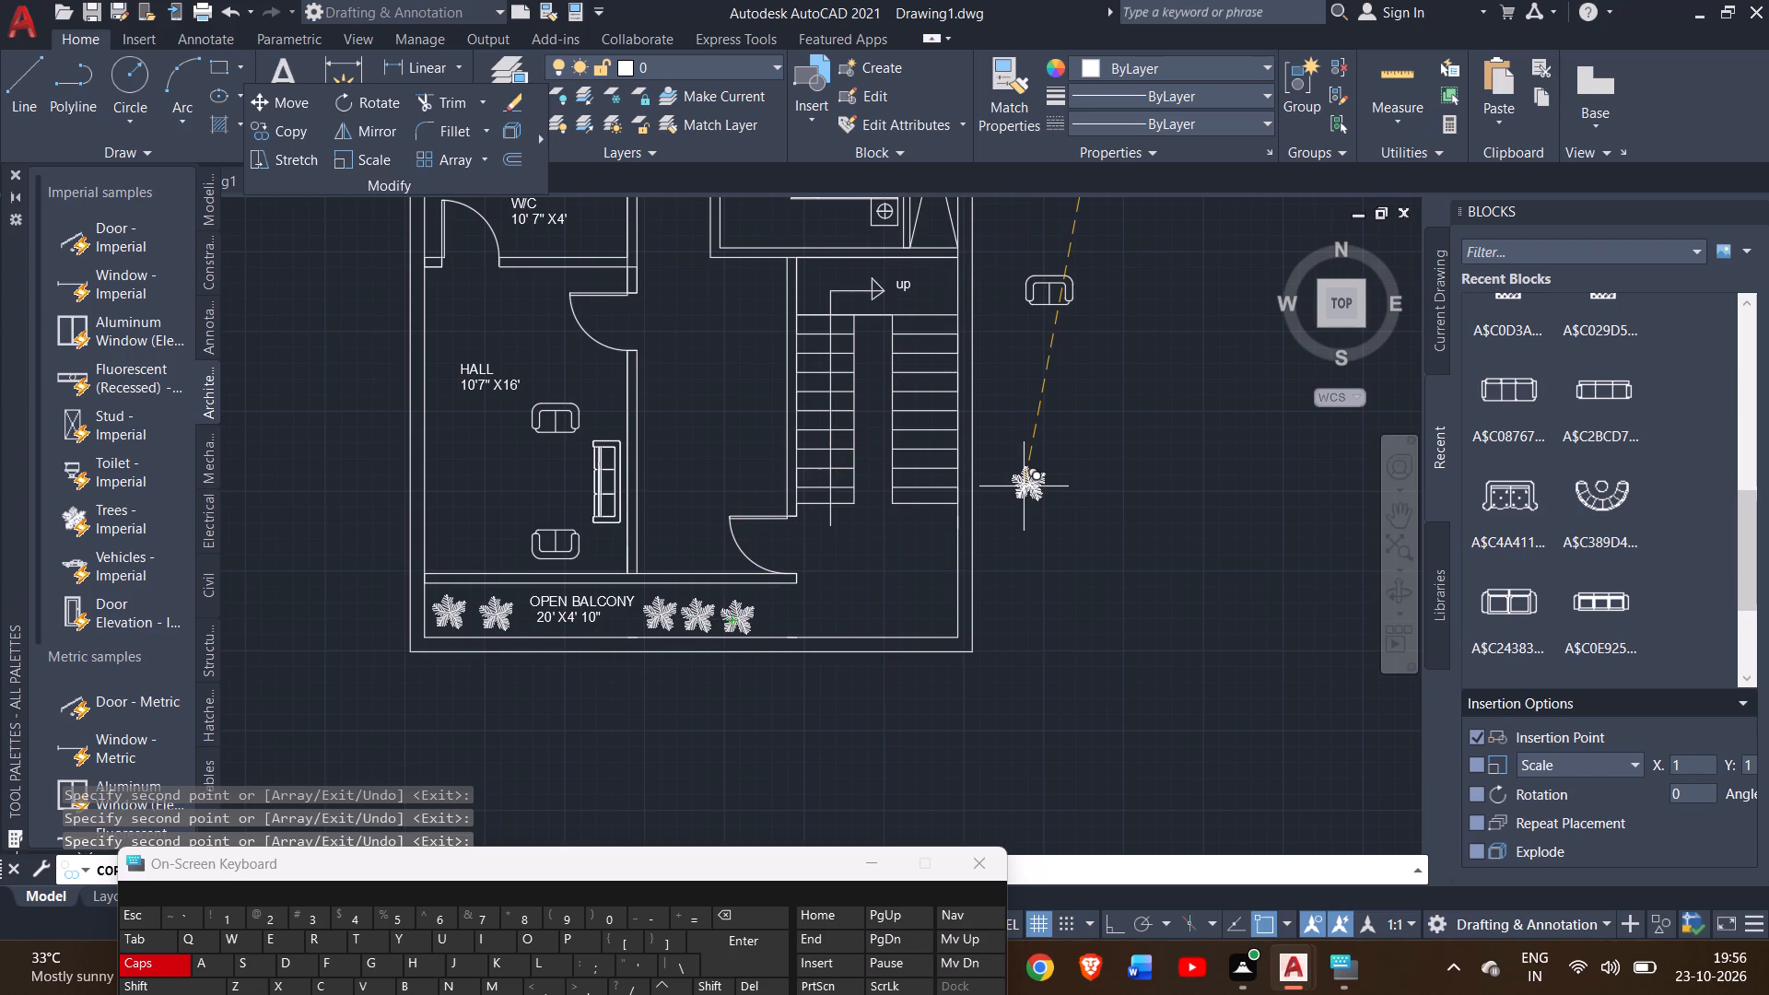
{"action": "right_click", "coordinate": [1024, 486]}
{"action": "left_click", "coordinate": [1067, 517]}
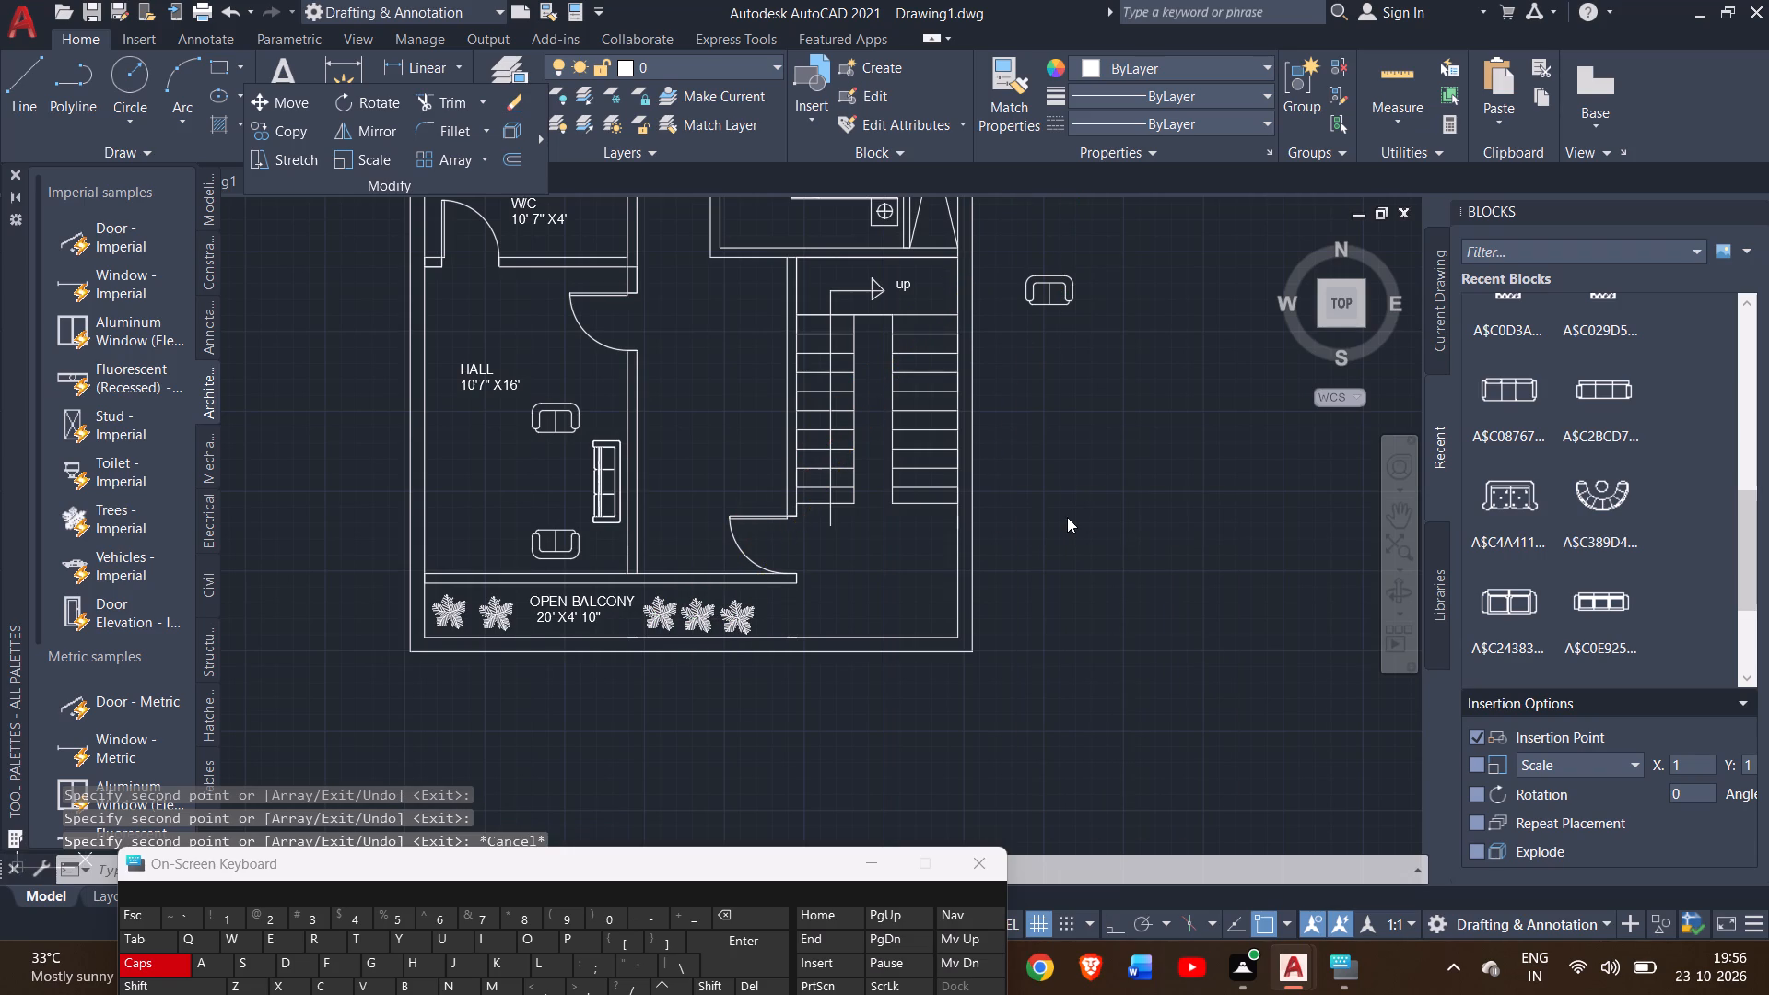
Draw an L-shaped line from the southern bedroom's outer southwest corner, running south and, with Ortho on, east to the staircase's west wall.
{"action": "scroll", "coordinate": [1059, 506], "scroll_direction": "down", "scroll_amount": 2, "text": "ctrl"}
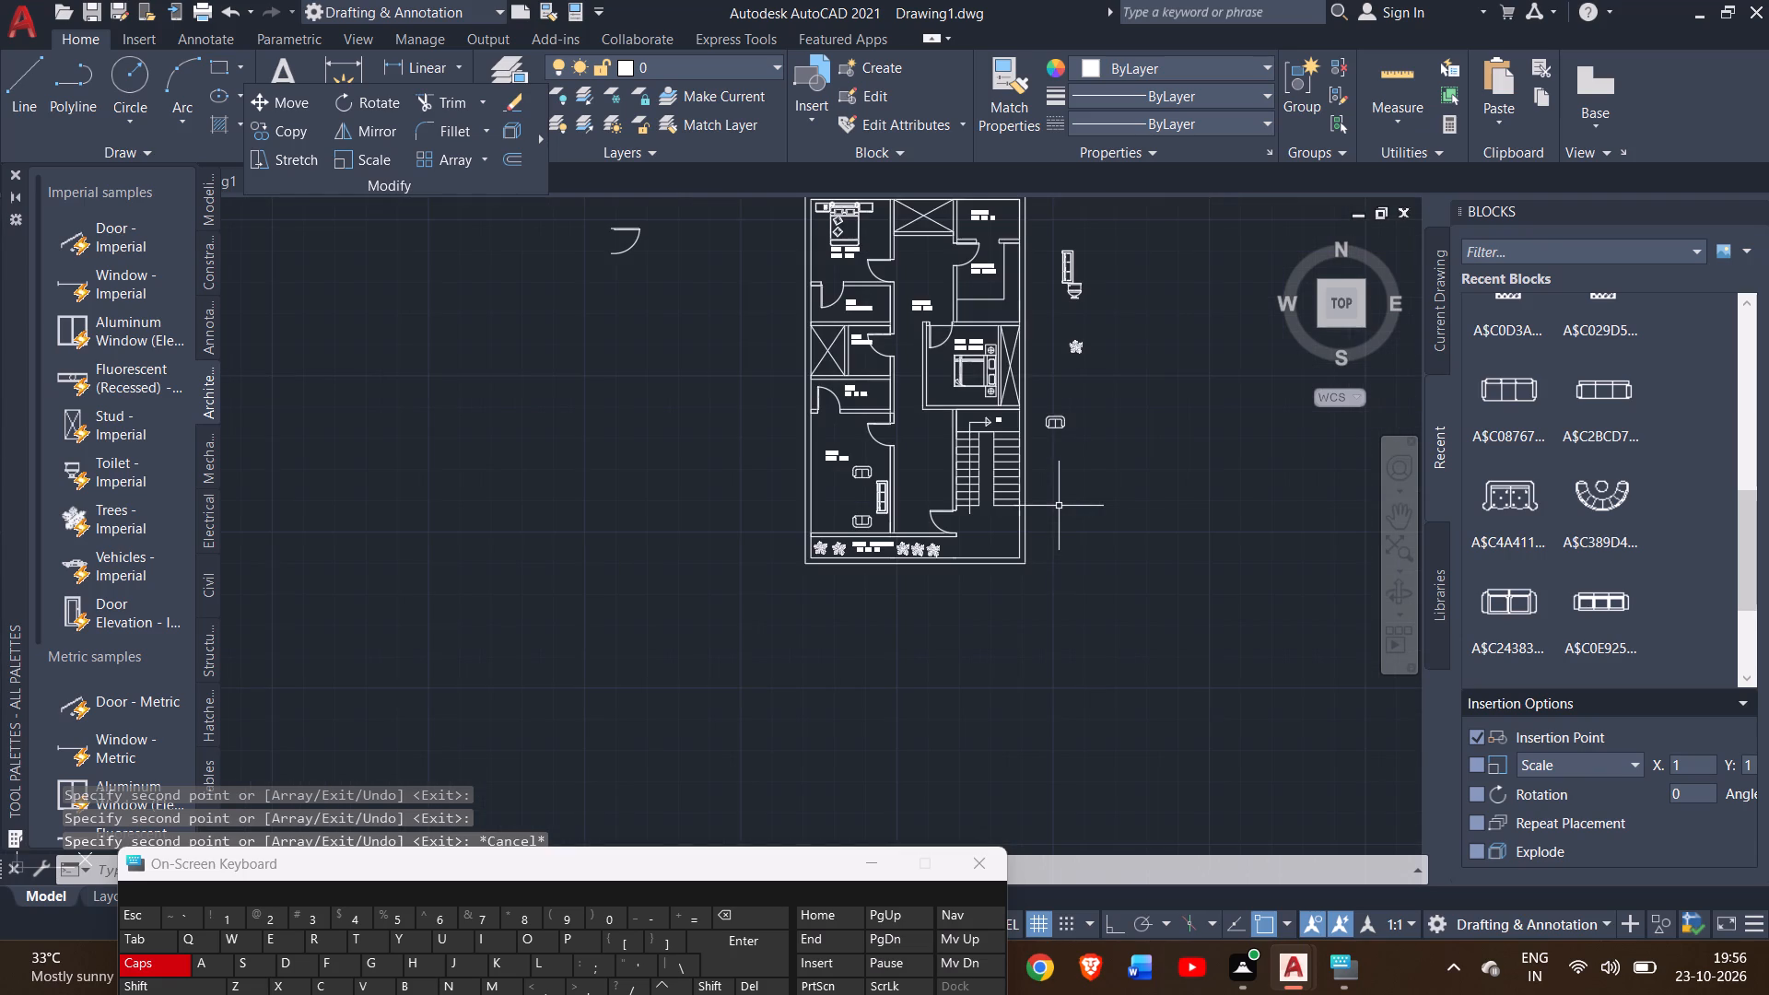
{"action": "left_click", "coordinate": [1400, 516]}
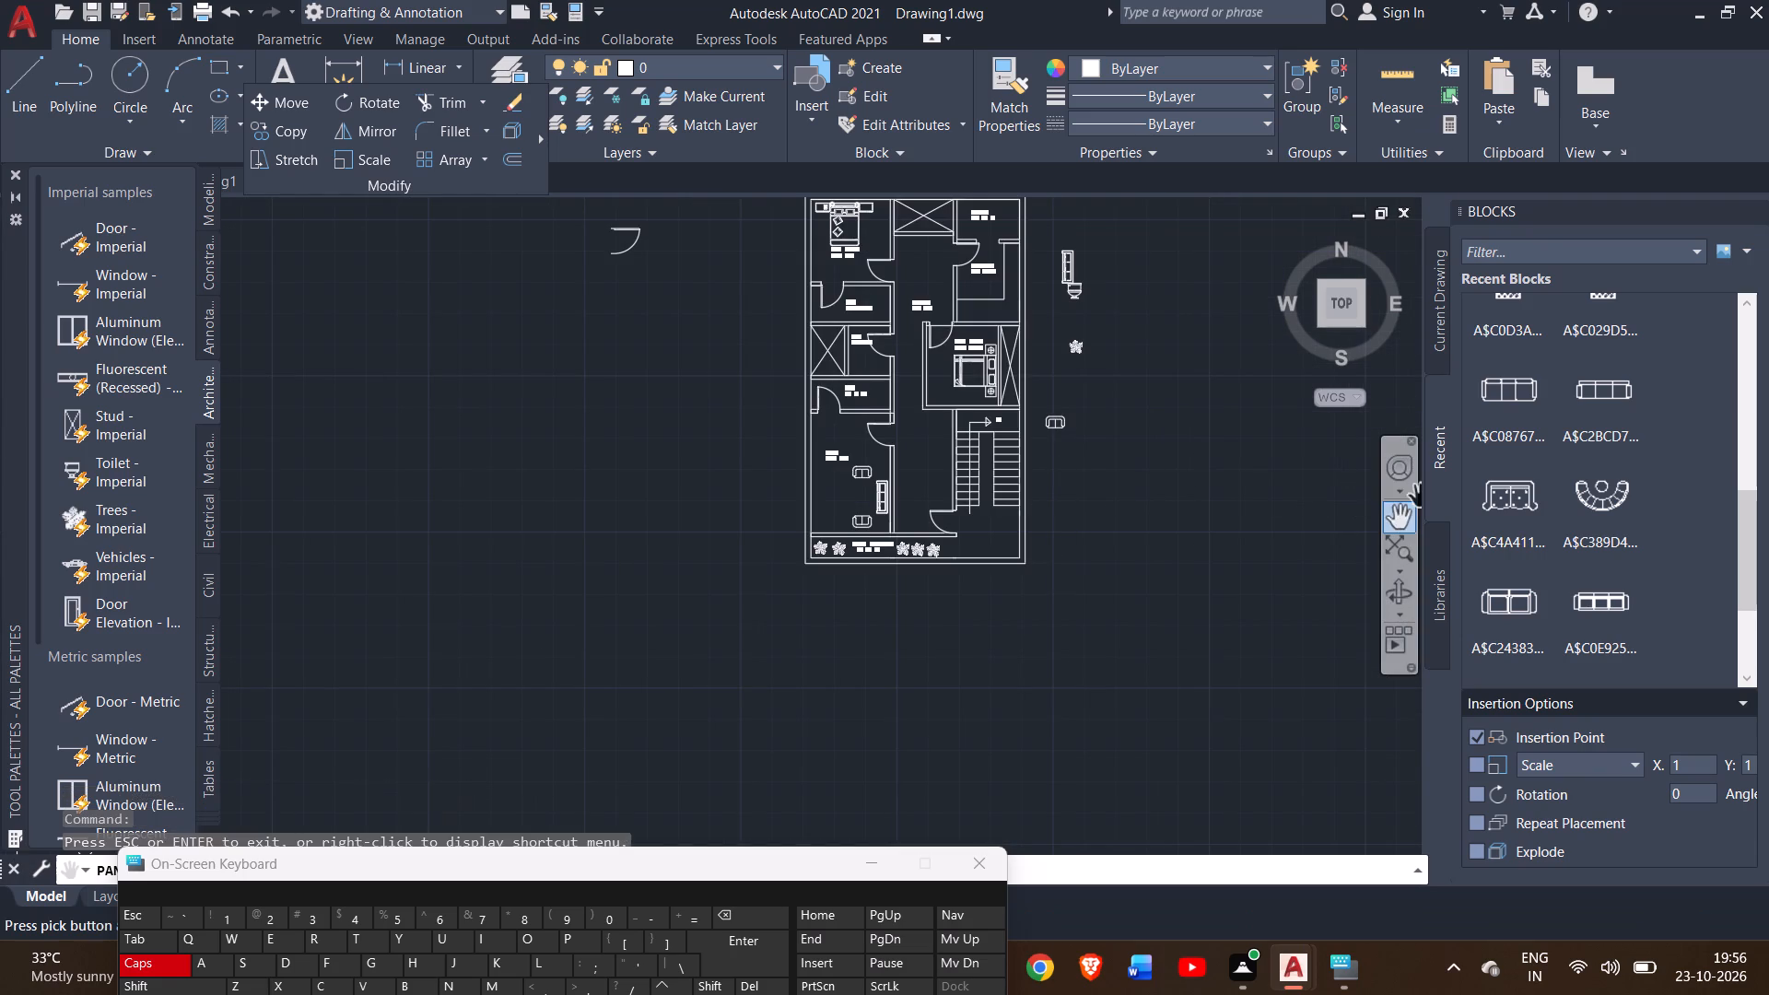
{"action": "left_click_drag", "start_coordinate": [1187, 477], "coordinate": [1037, 524]}
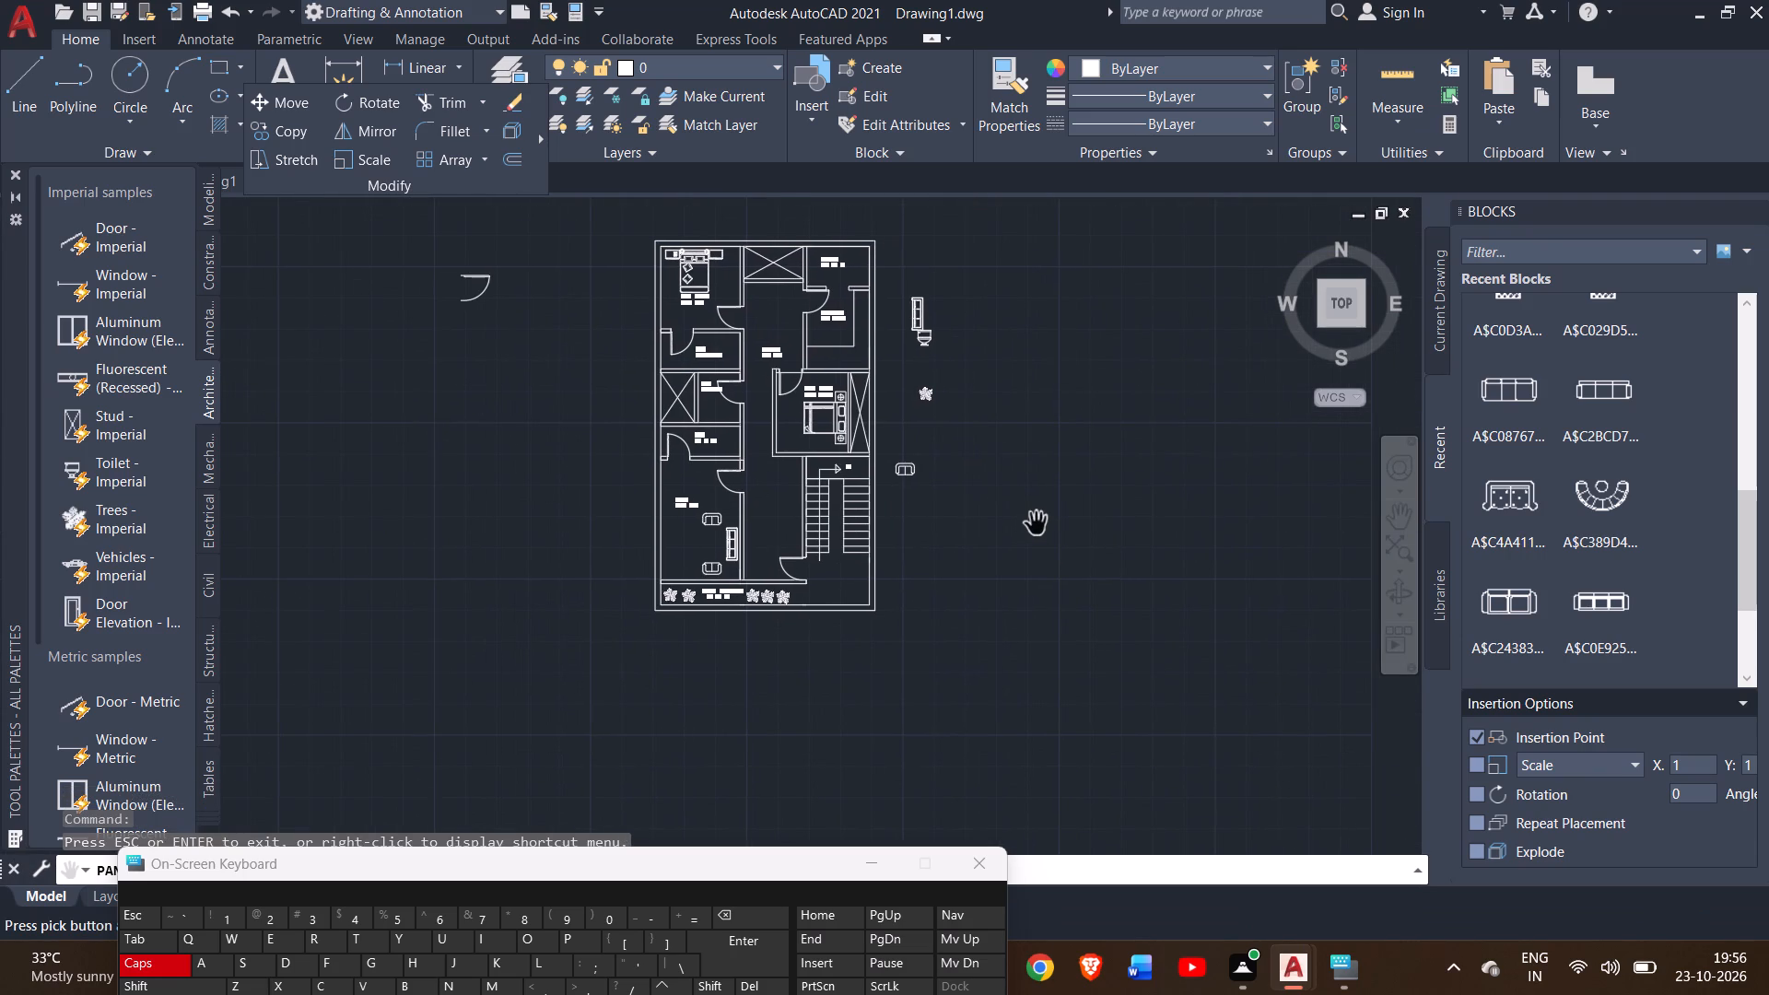
{"action": "scroll", "coordinate": [712, 305], "scroll_direction": "up", "scroll_amount": 2, "text": "ctrl"}
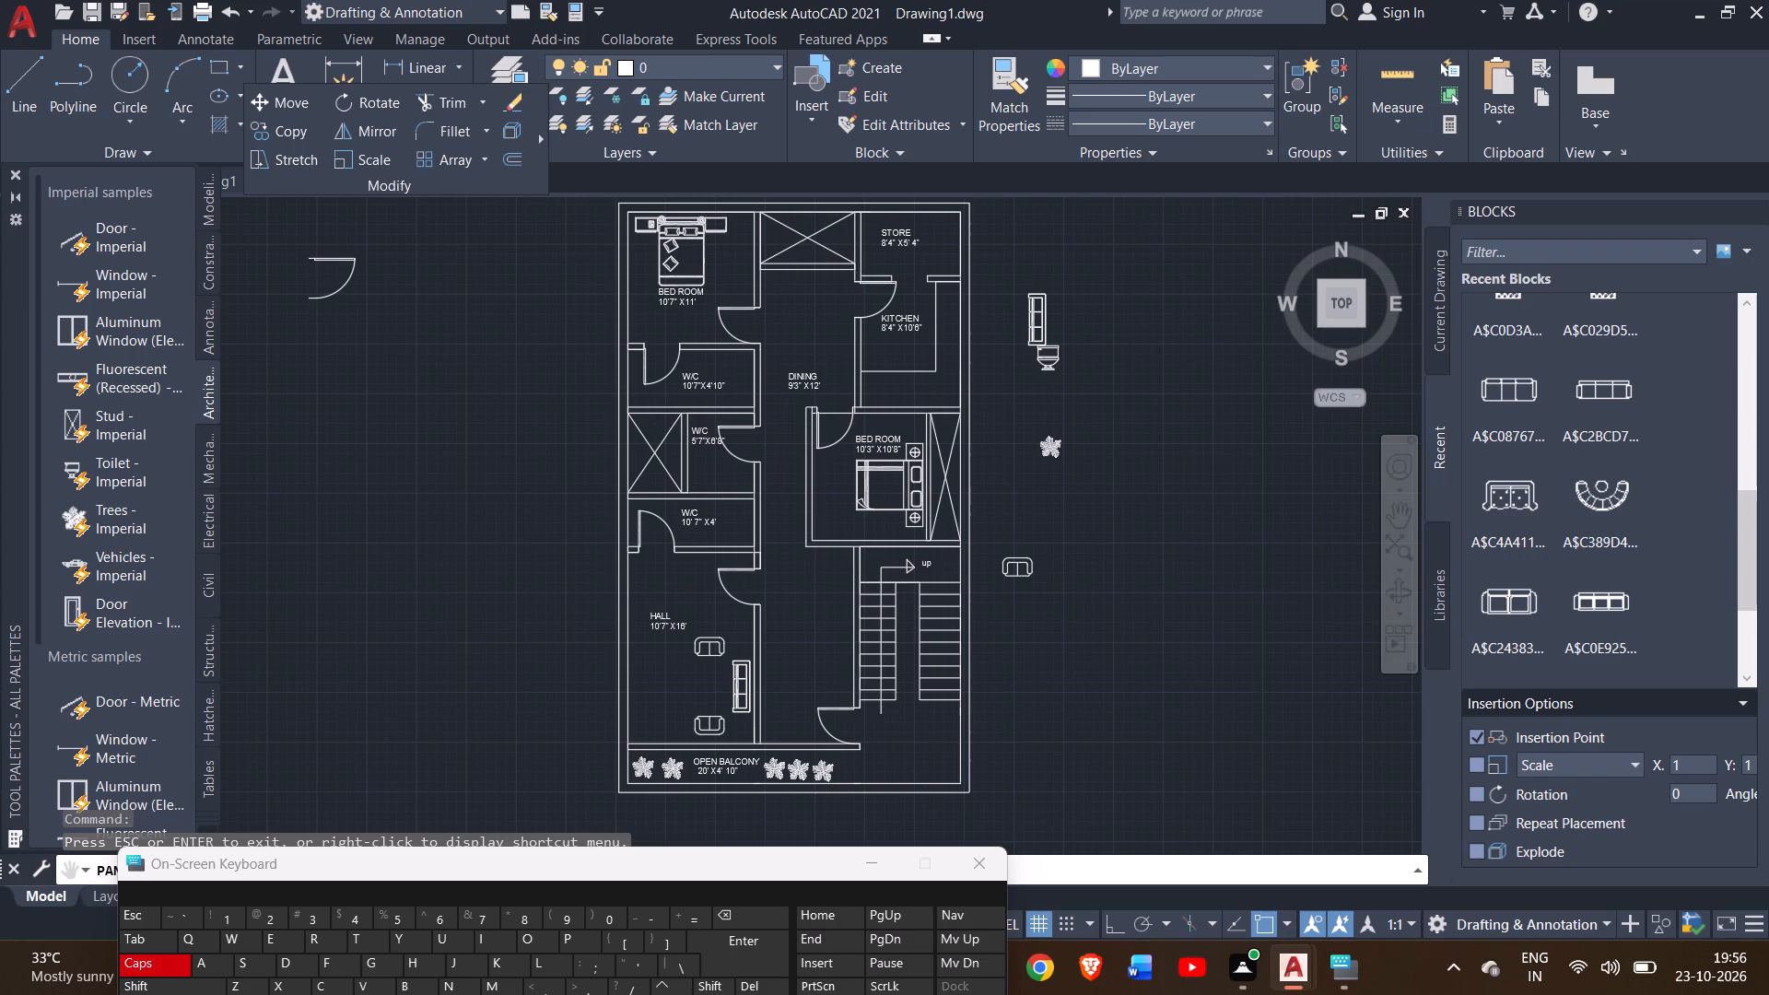
{"action": "scroll", "coordinate": [712, 305], "scroll_direction": "down", "scroll_amount": 2, "text": "ctrl"}
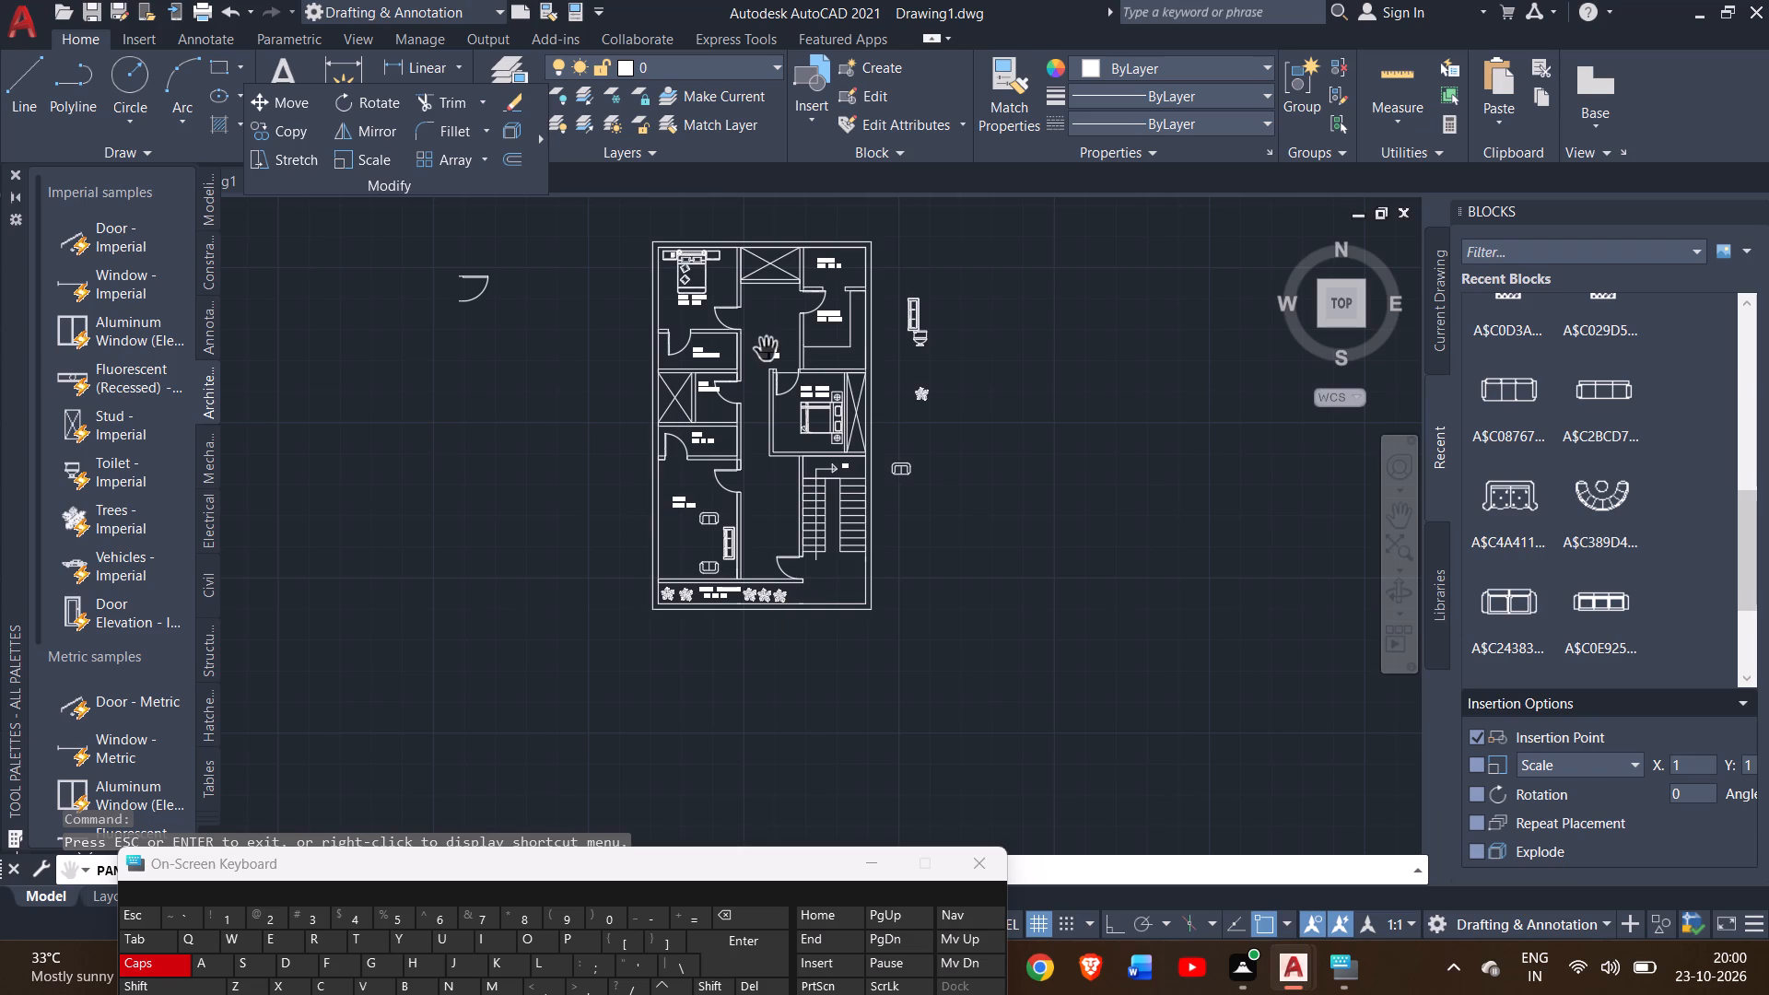
{"action": "scroll", "coordinate": [826, 328], "scroll_direction": "up", "scroll_amount": 1, "text": "ctrl"}
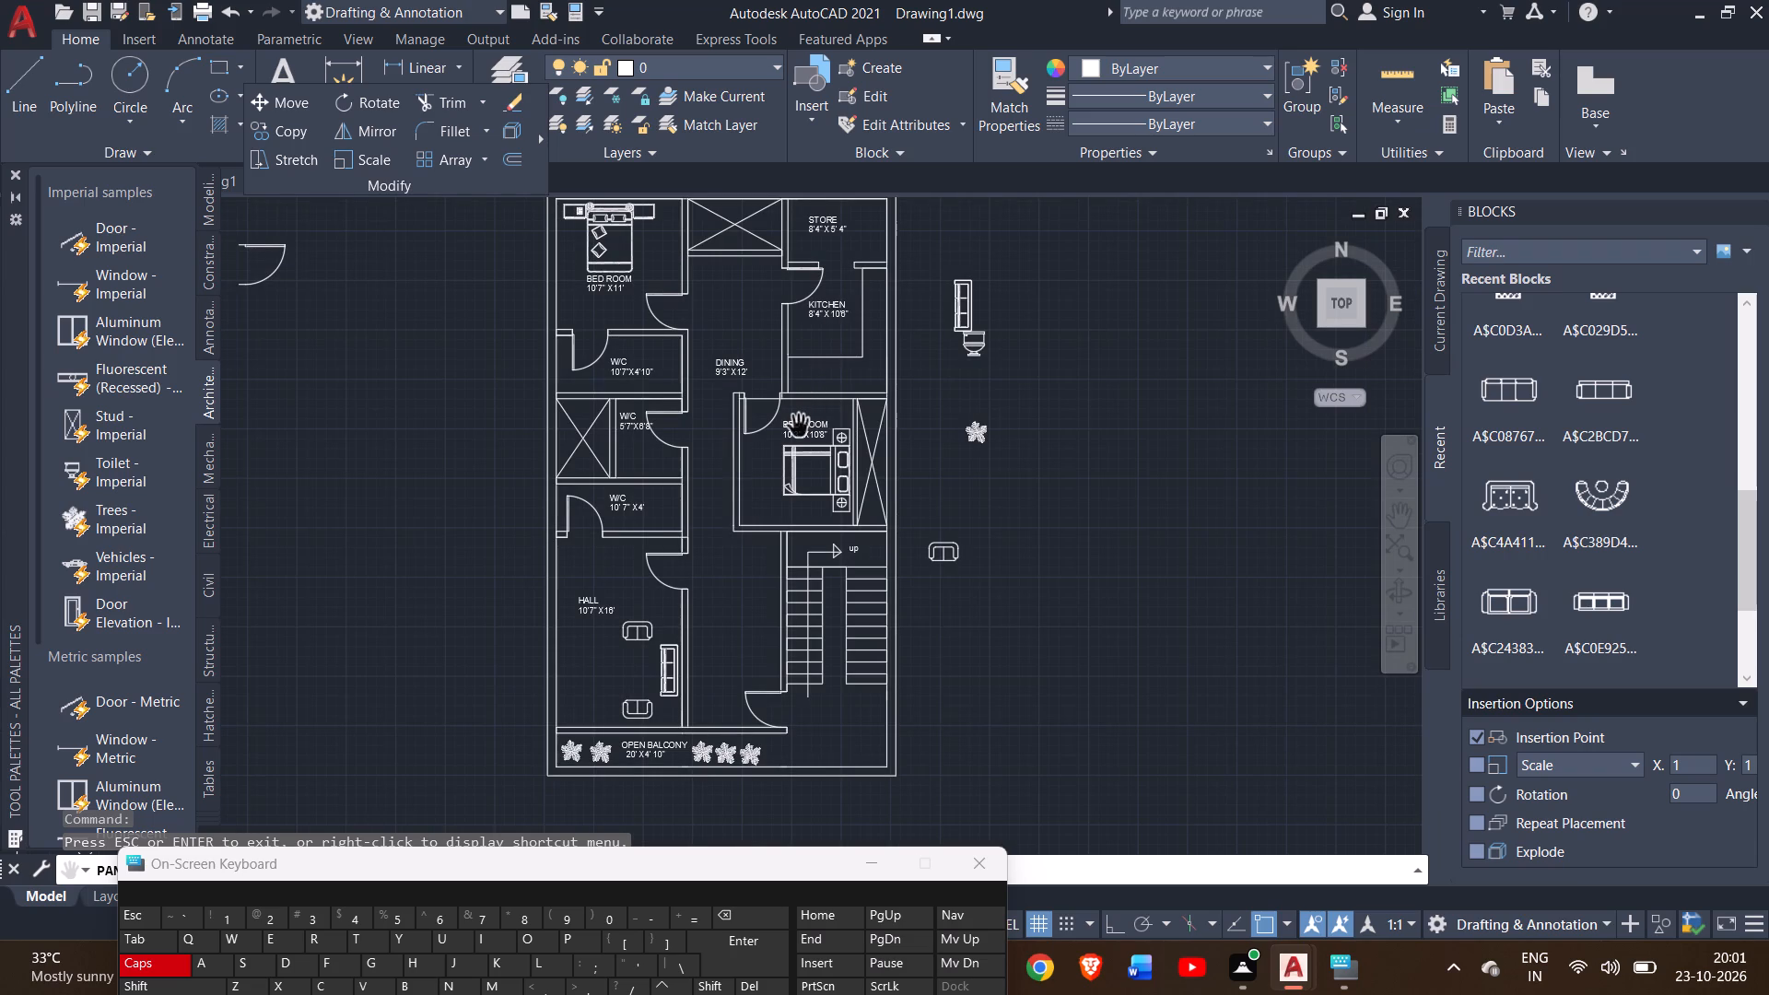
{"action": "right_click", "coordinate": [1065, 472]}
{"action": "left_click", "coordinate": [1085, 483]}
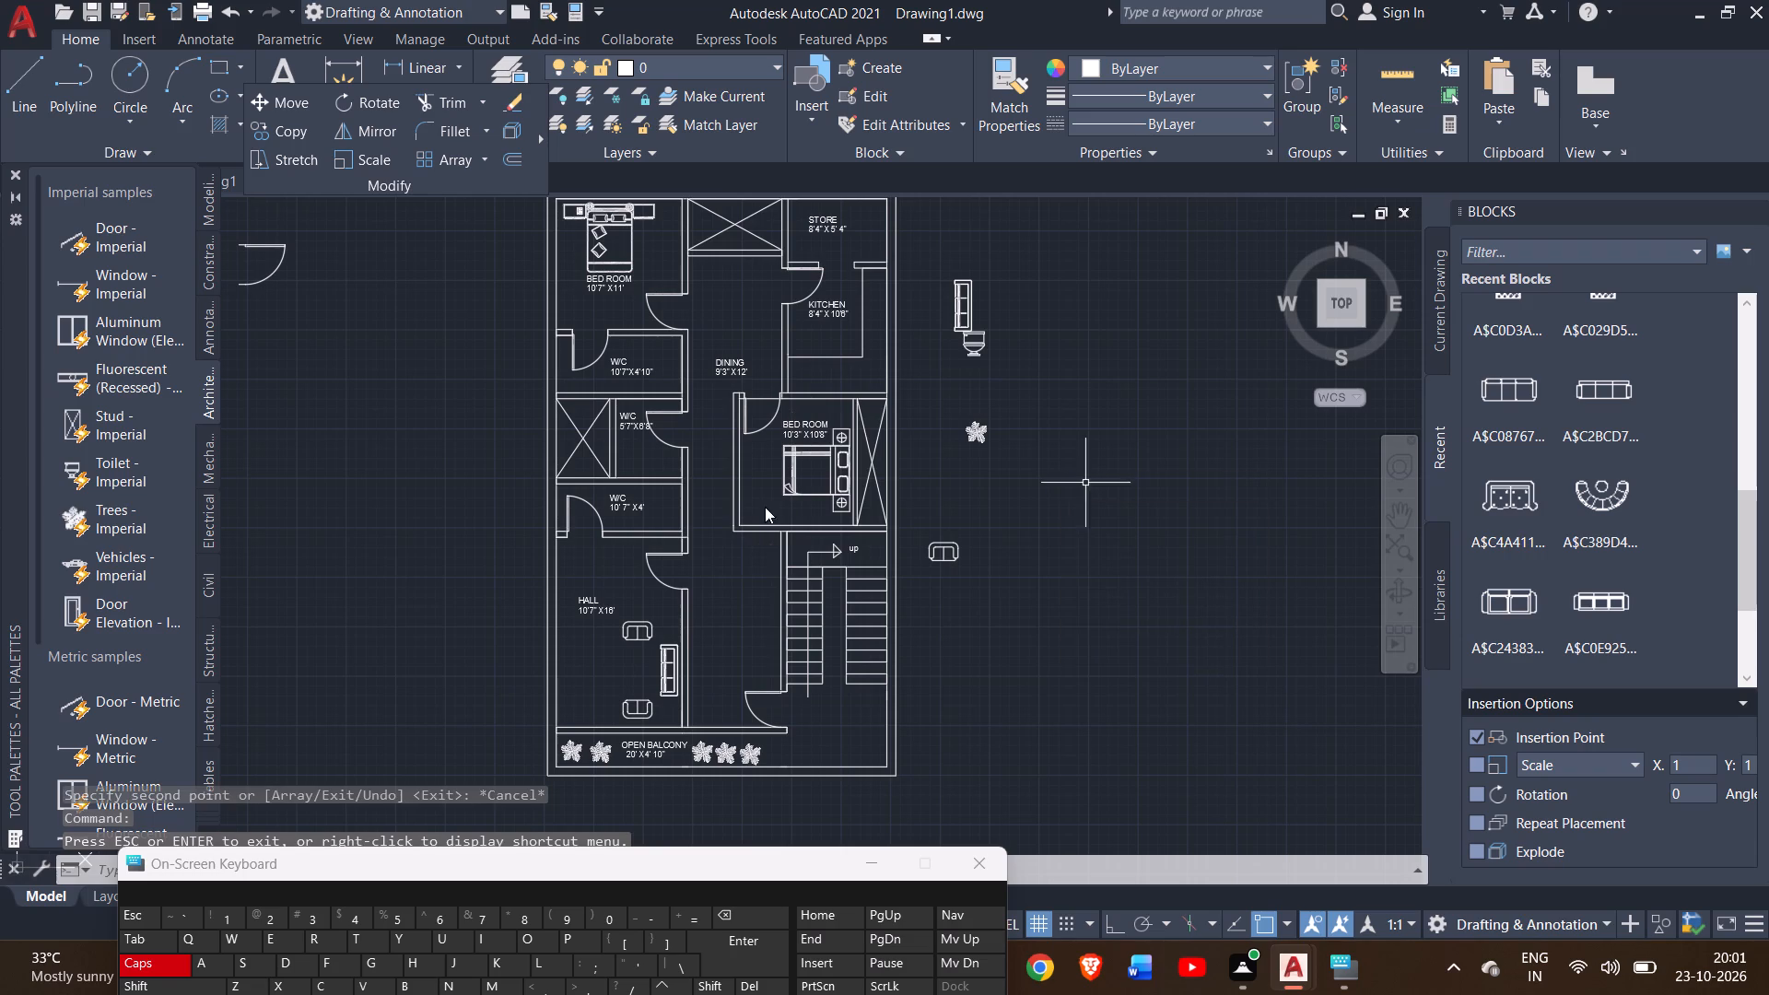
{"action": "scroll", "coordinate": [725, 550], "scroll_direction": "up", "scroll_amount": 2, "text": "ctrl"}
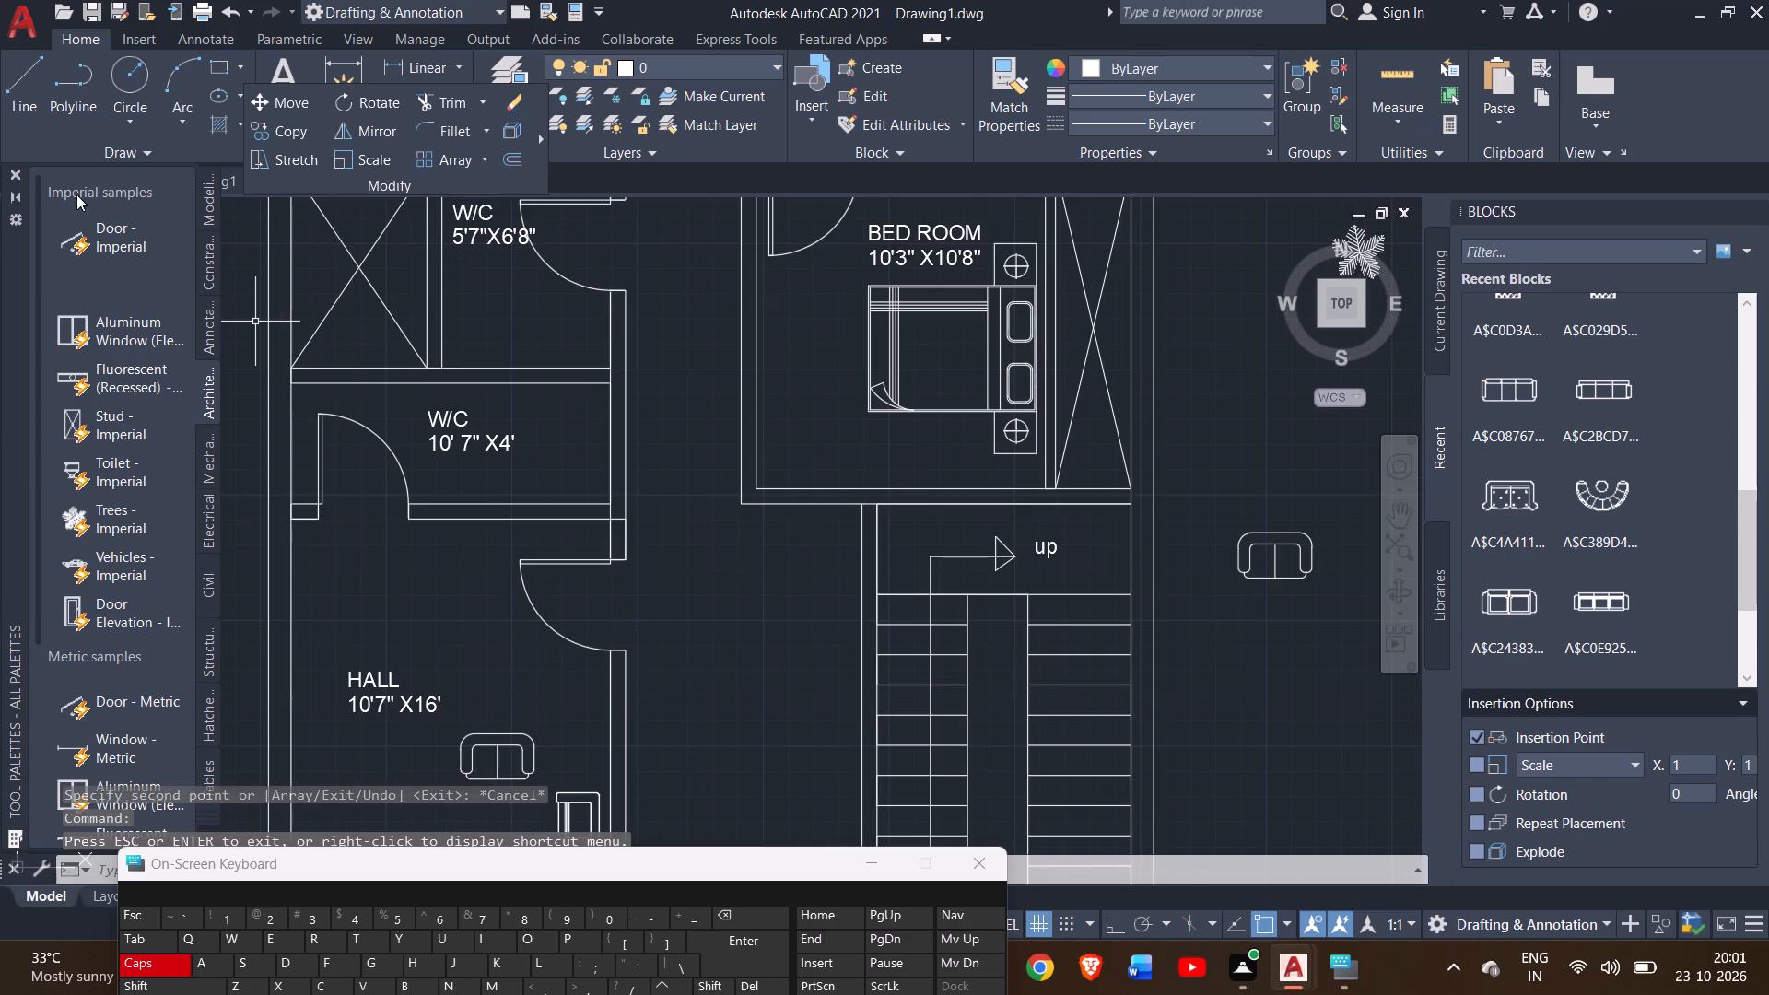
{"action": "left_click", "coordinate": [29, 99]}
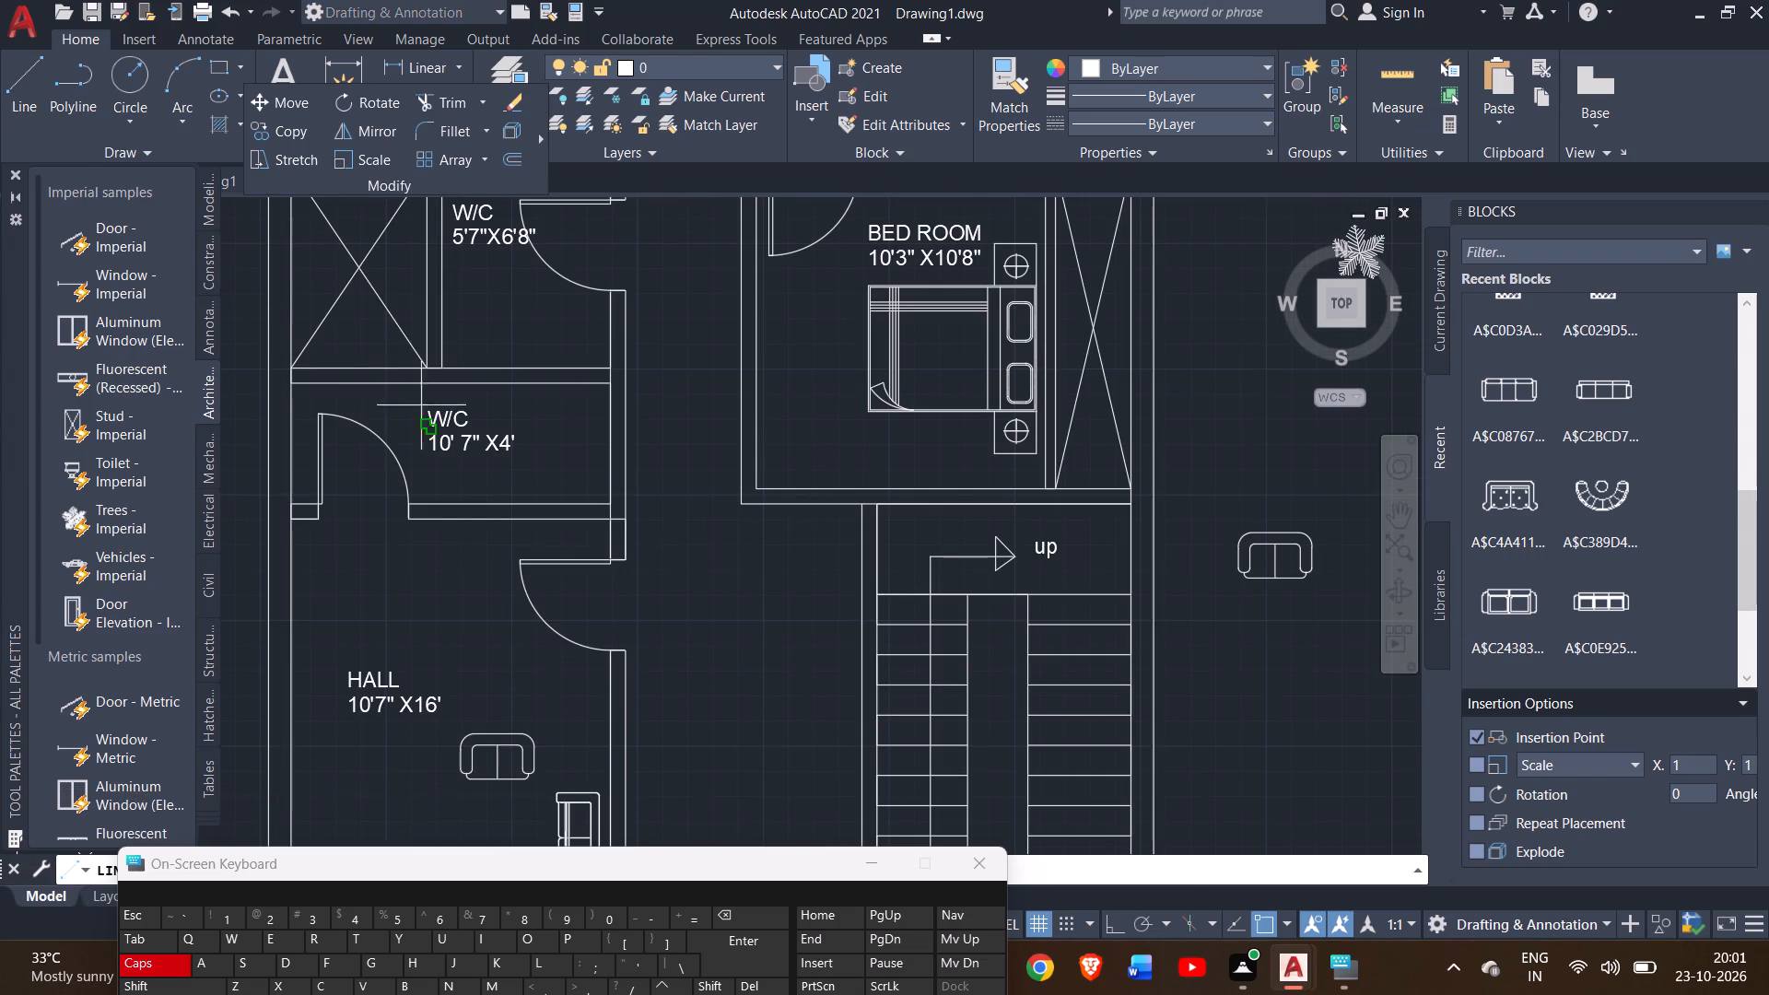
{"action": "left_click_drag", "start_coordinate": [742, 503], "coordinate": [743, 629]}
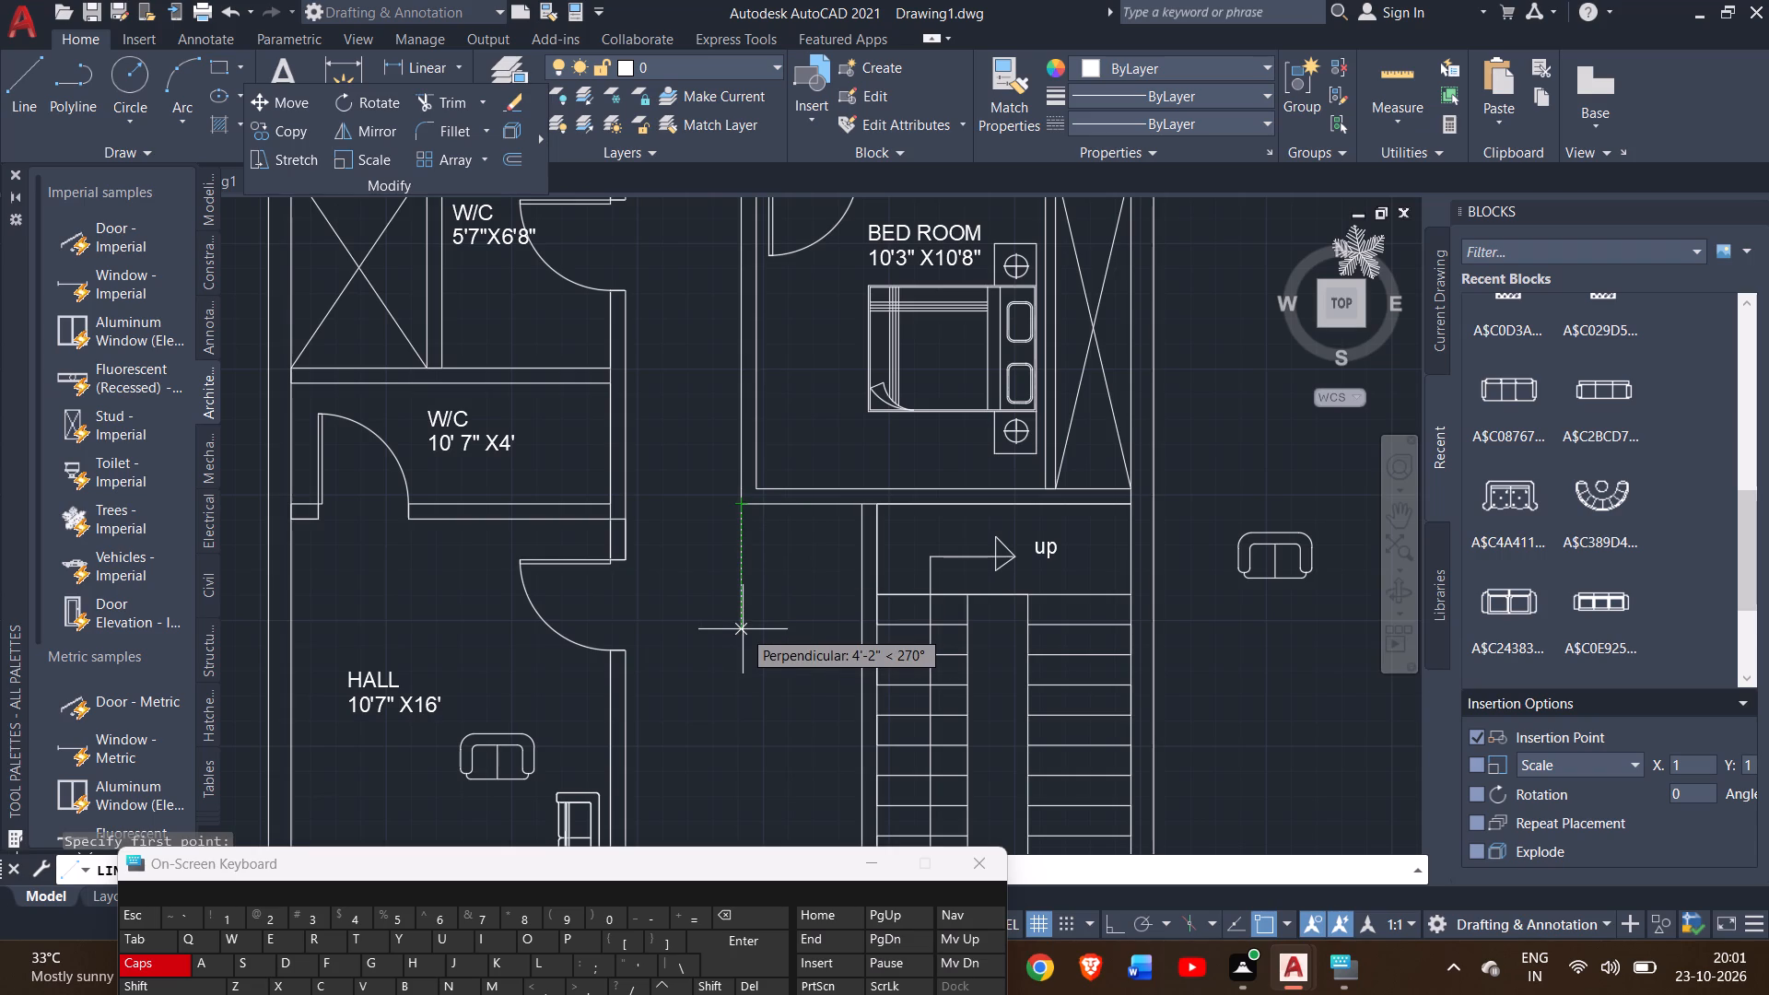
{"action": "left_click", "coordinate": [744, 678]}
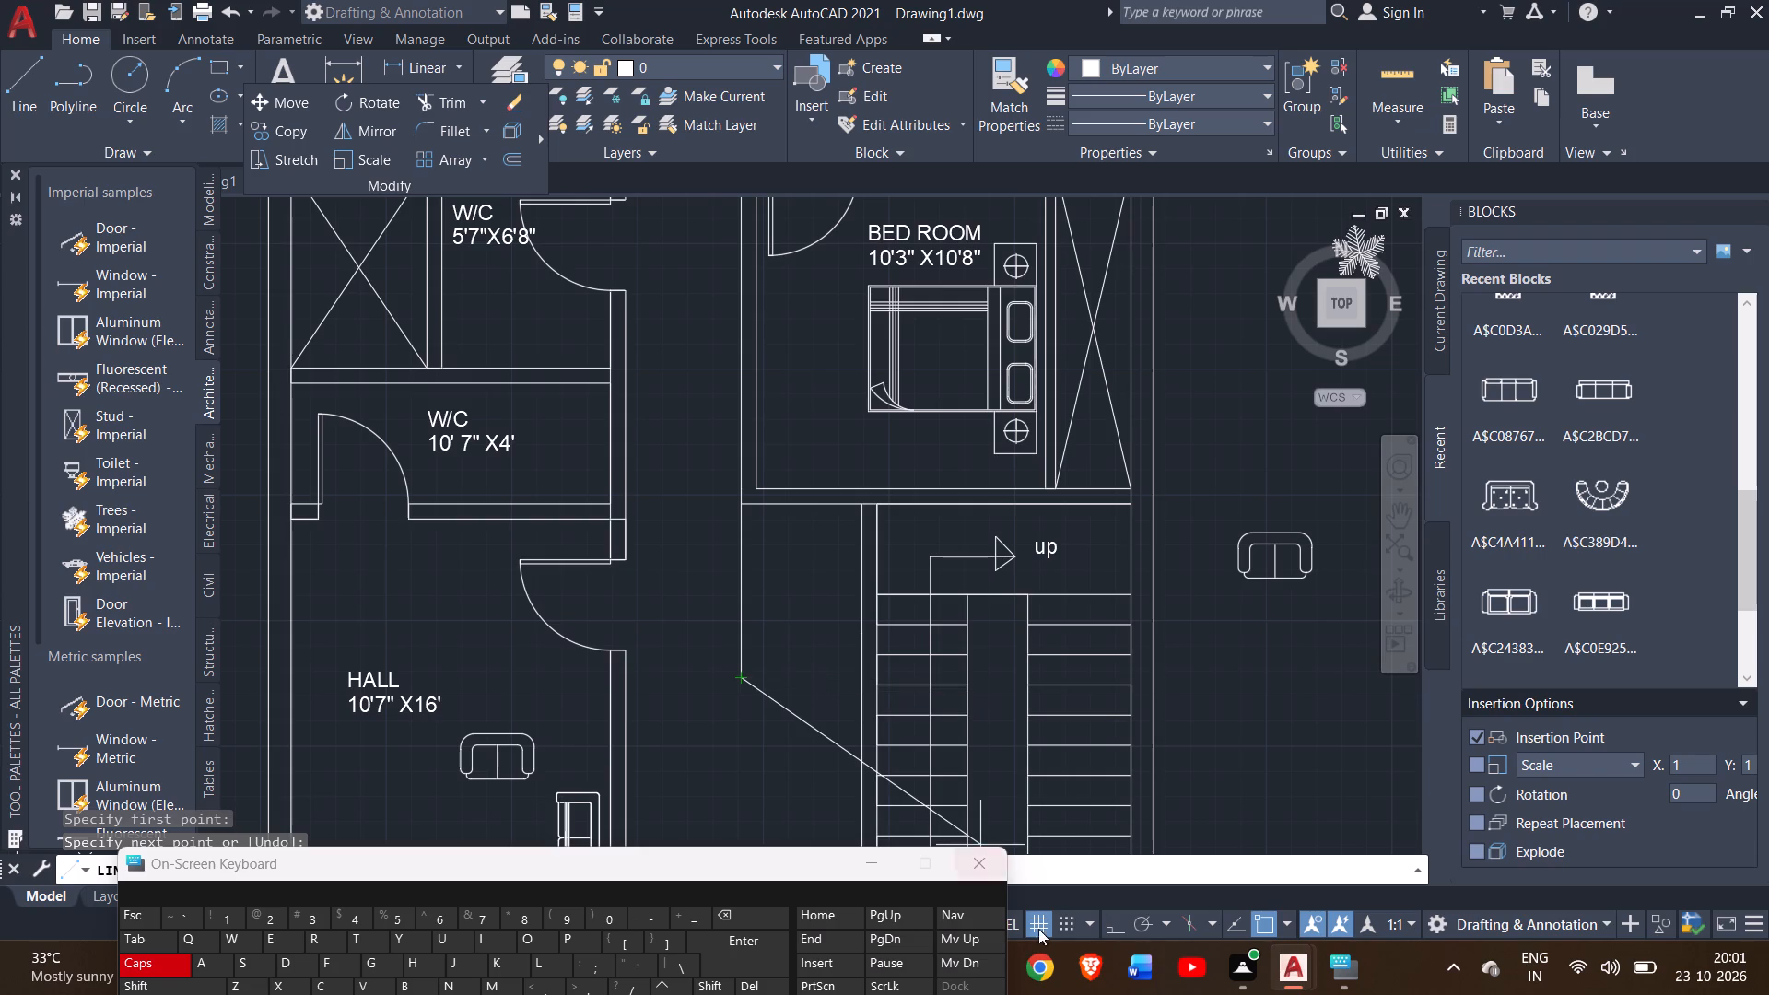
{"action": "left_click", "coordinate": [1110, 932]}
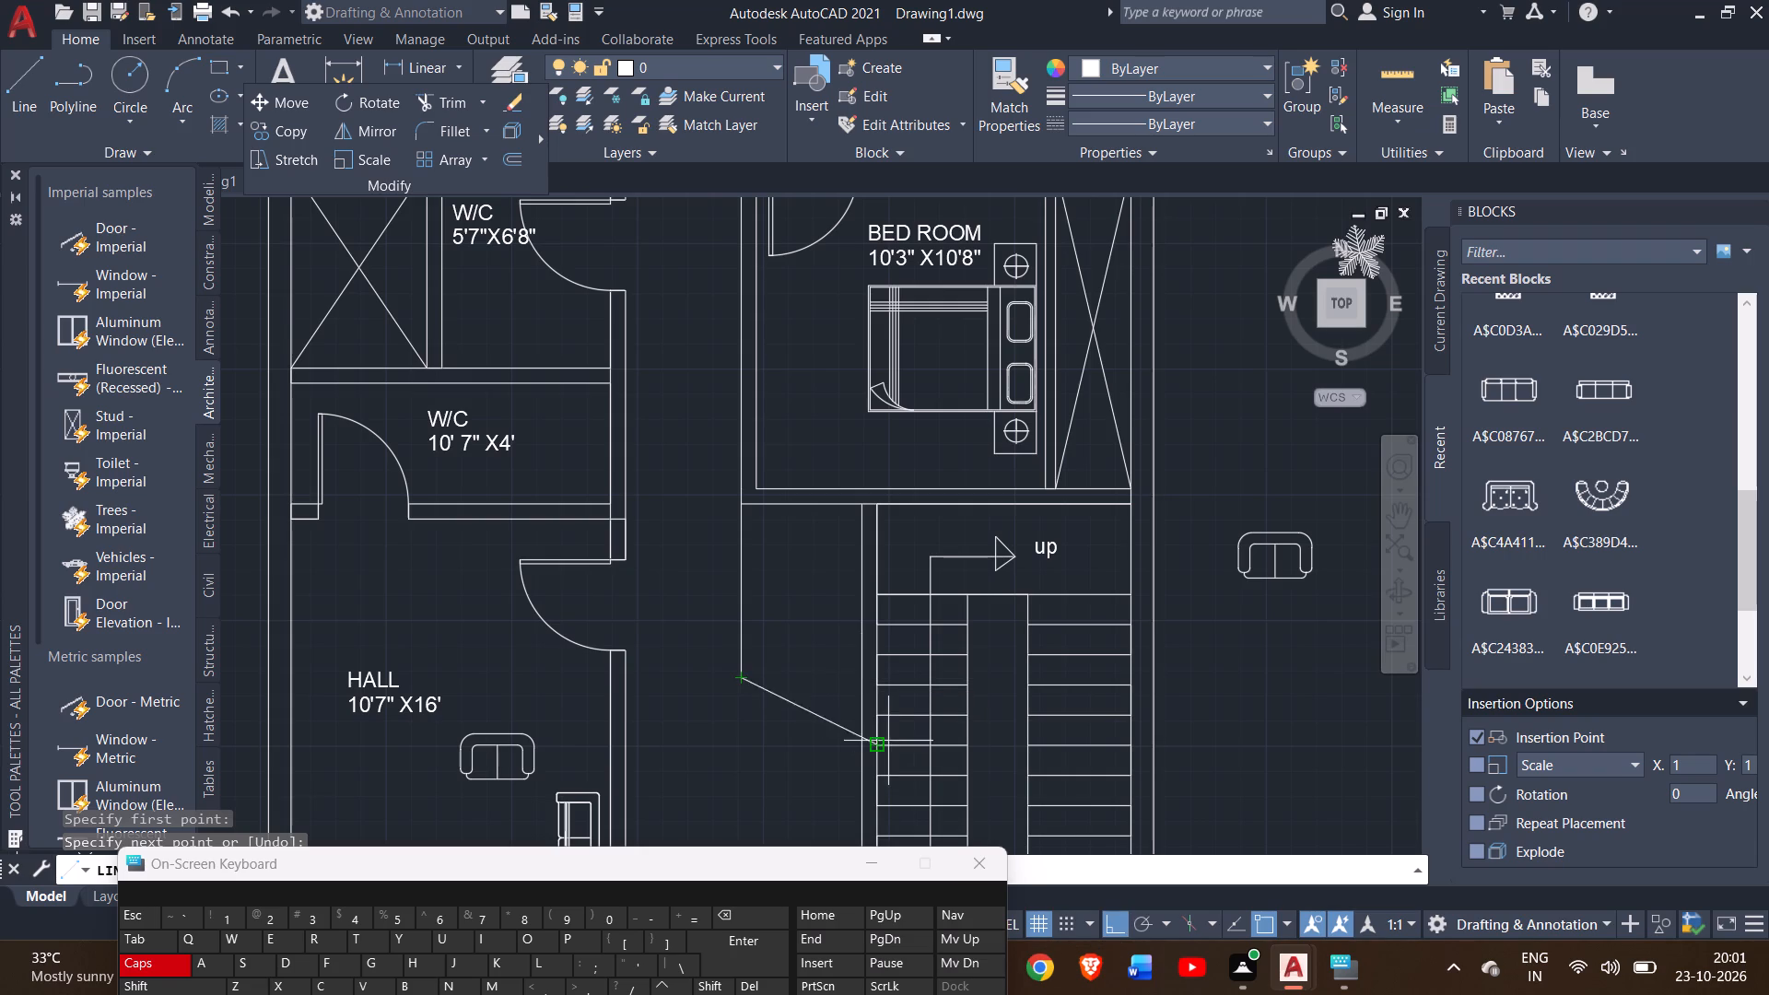
{"action": "left_click", "coordinate": [860, 680]}
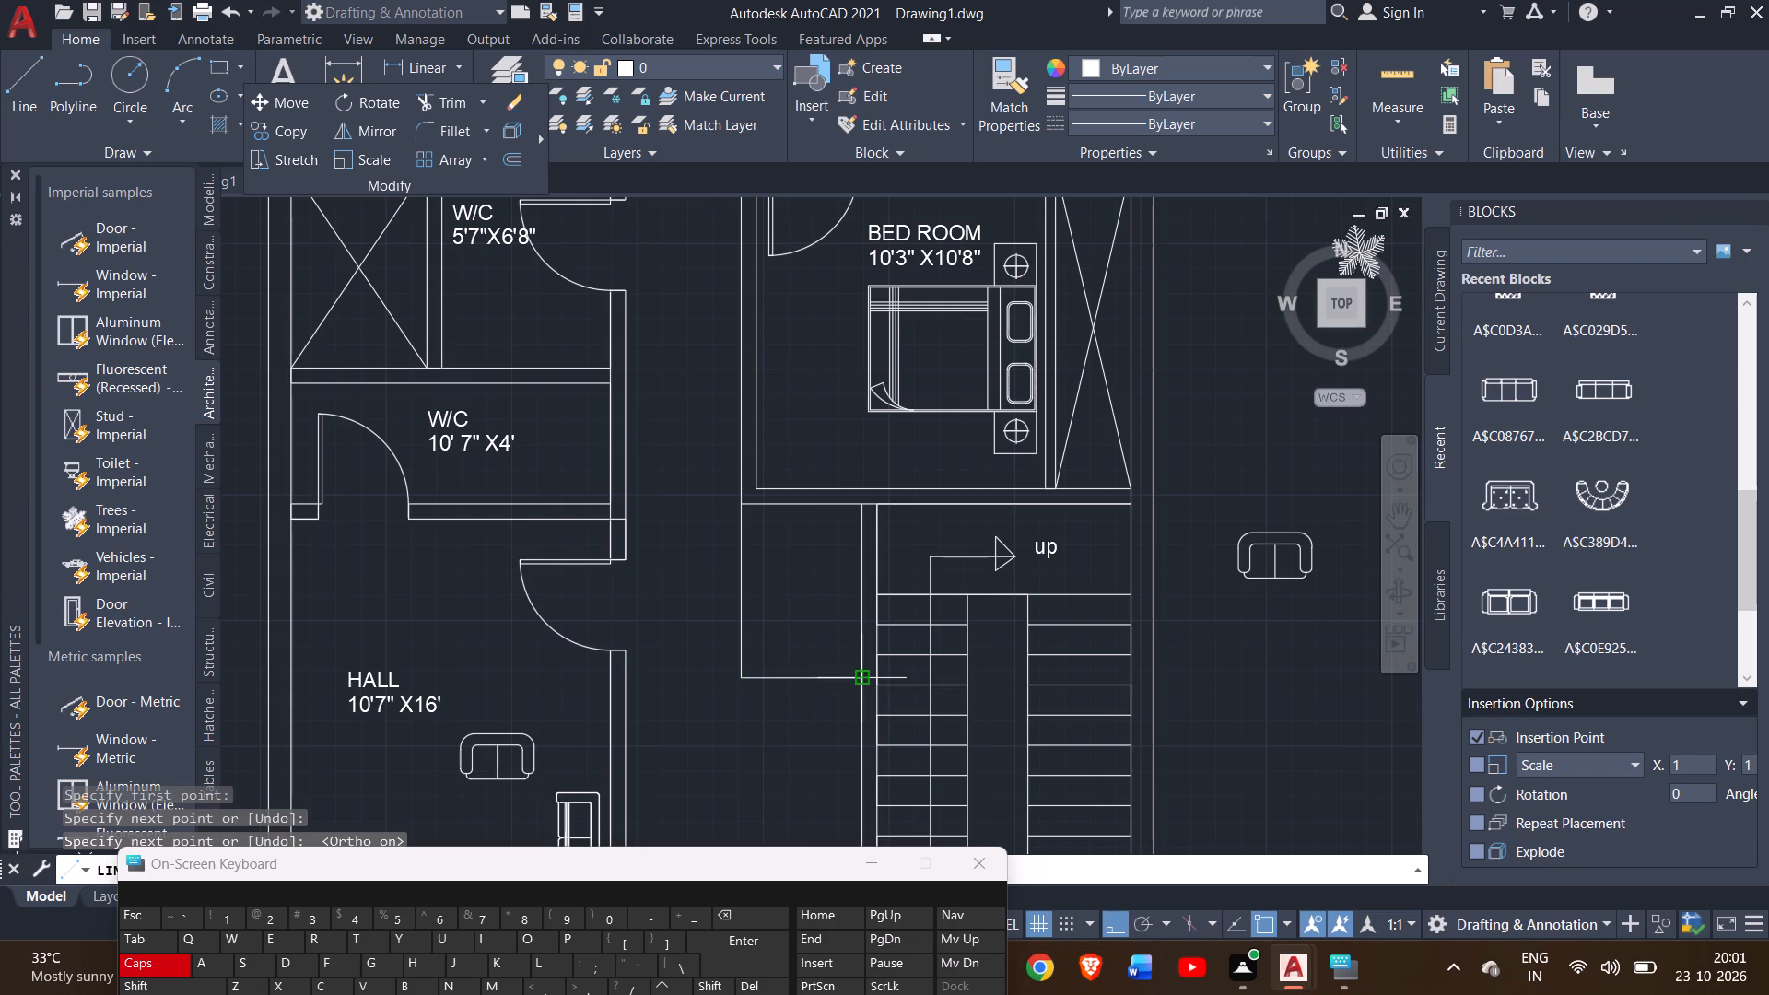
{"action": "right_click", "coordinate": [852, 677]}
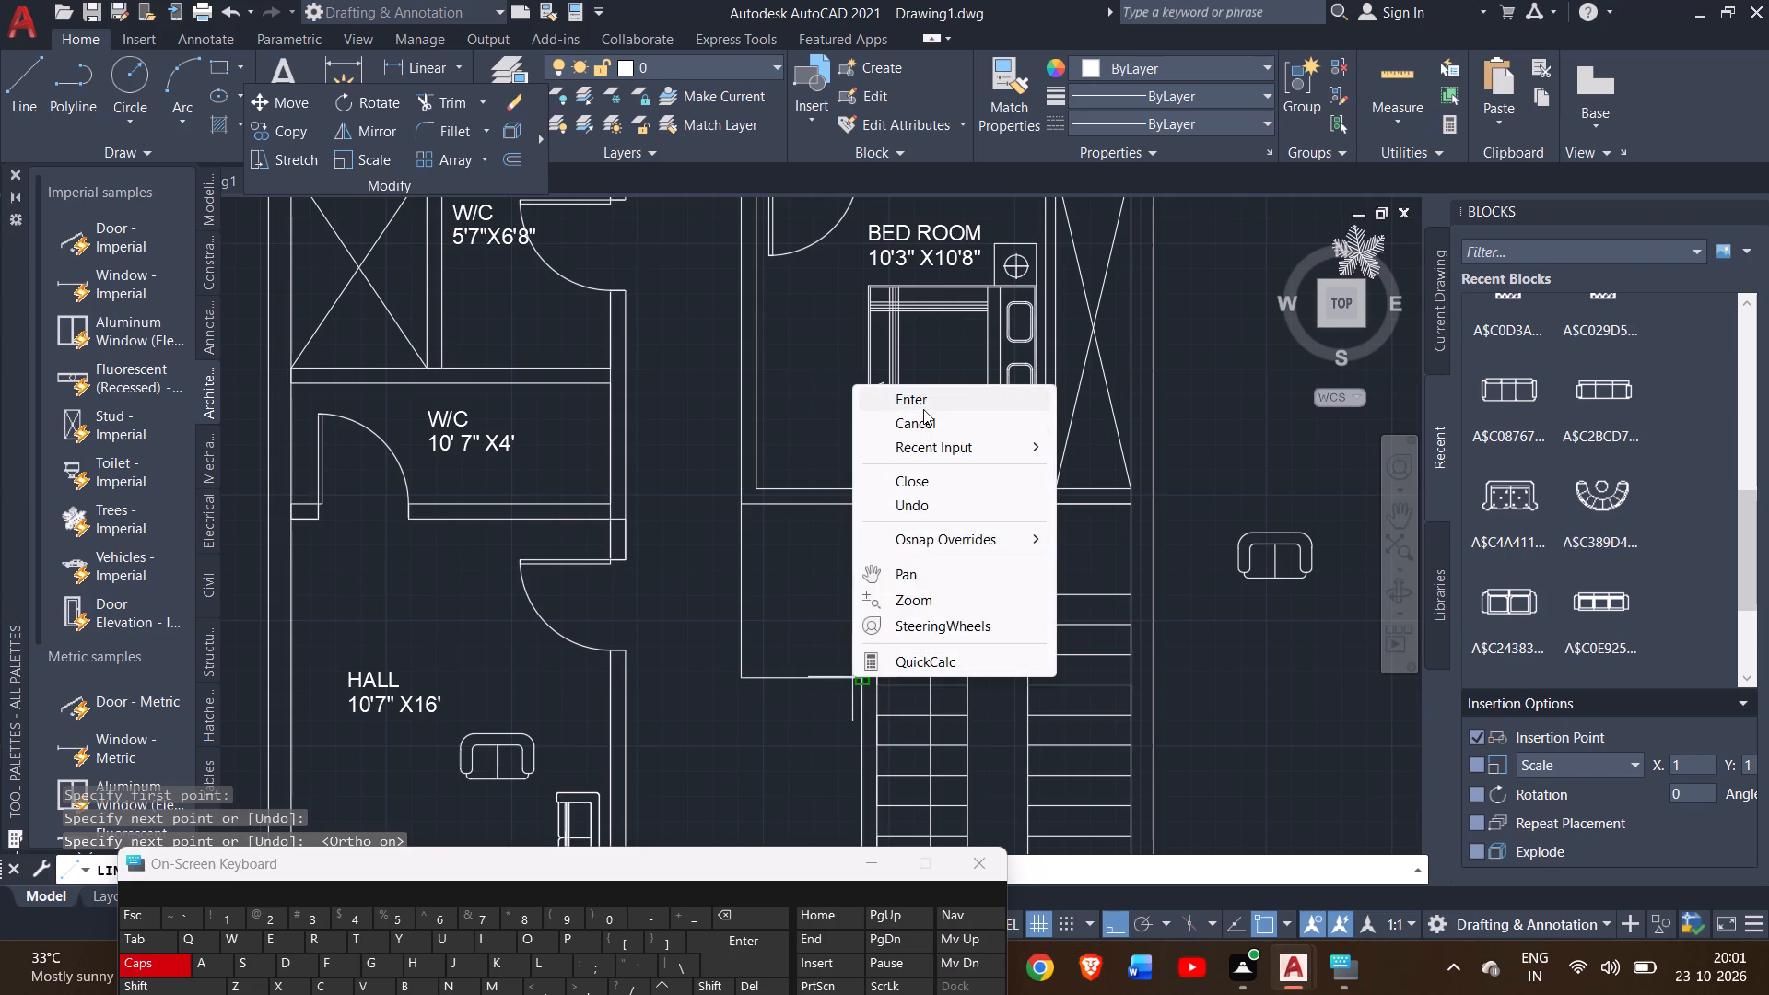
{"action": "left_click", "coordinate": [923, 409]}
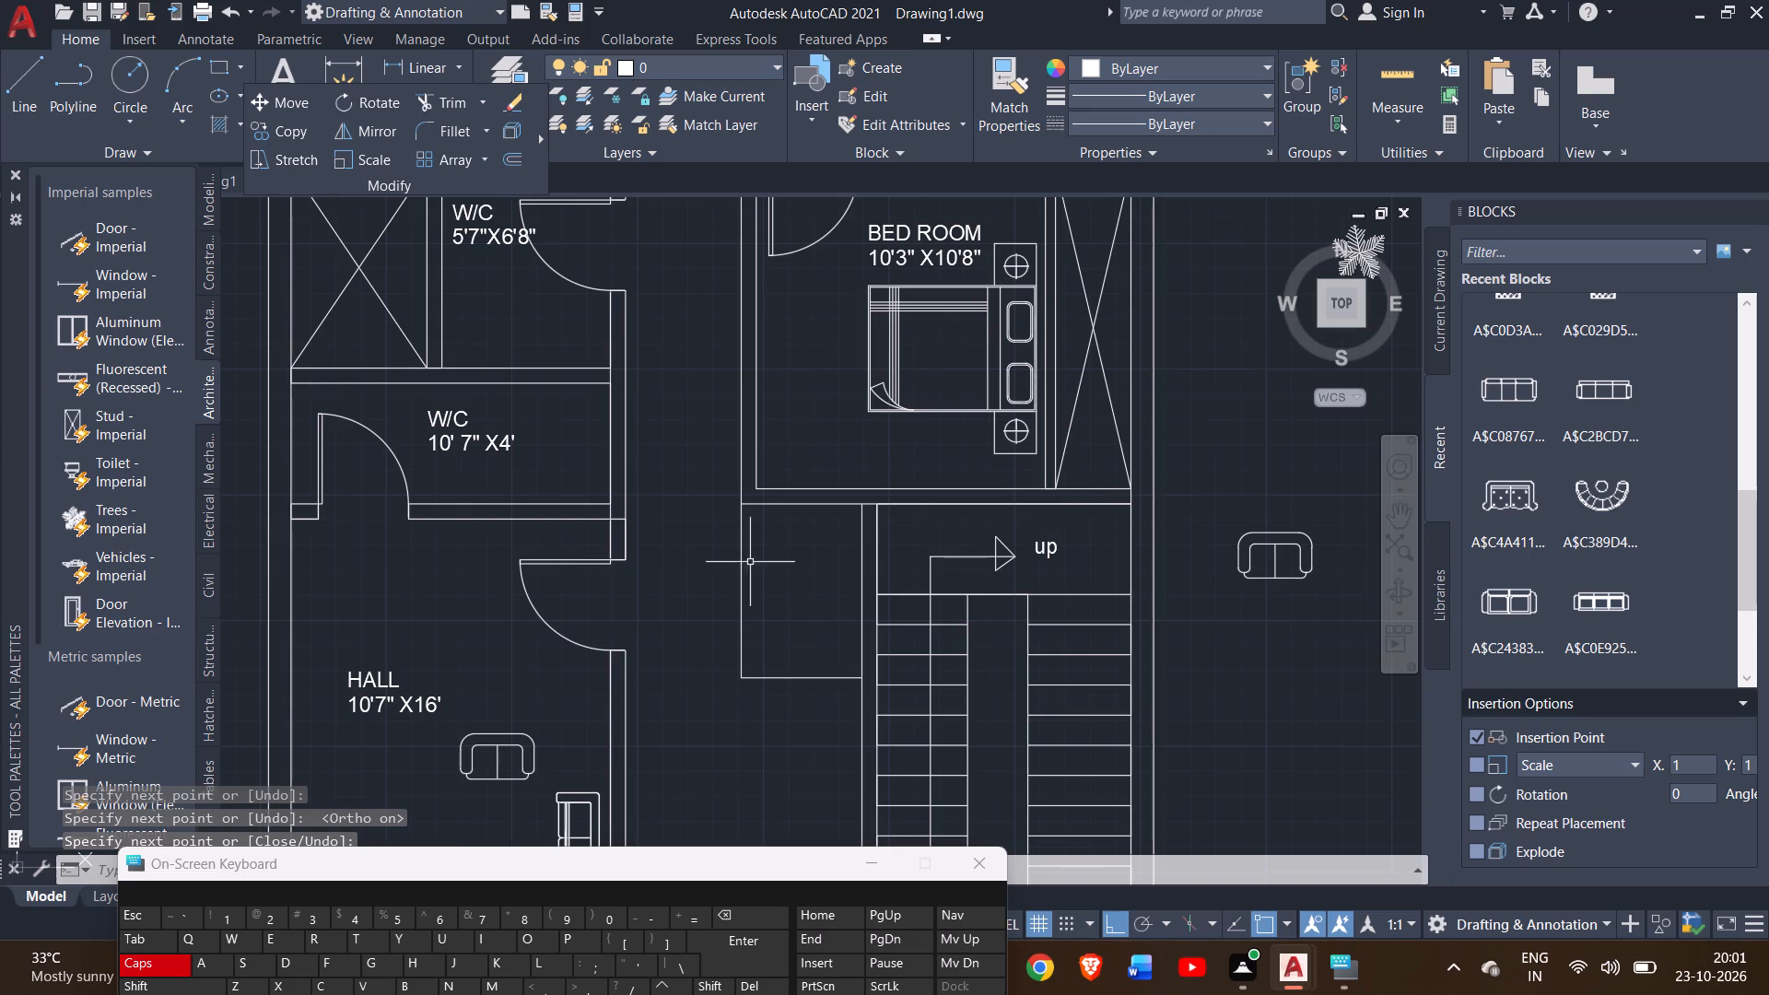
Draw a line from the L-shaped outline's southwest corner, 6" north and then east to the staircase's west wall.
{"action": "left_click", "coordinate": [28, 99]}
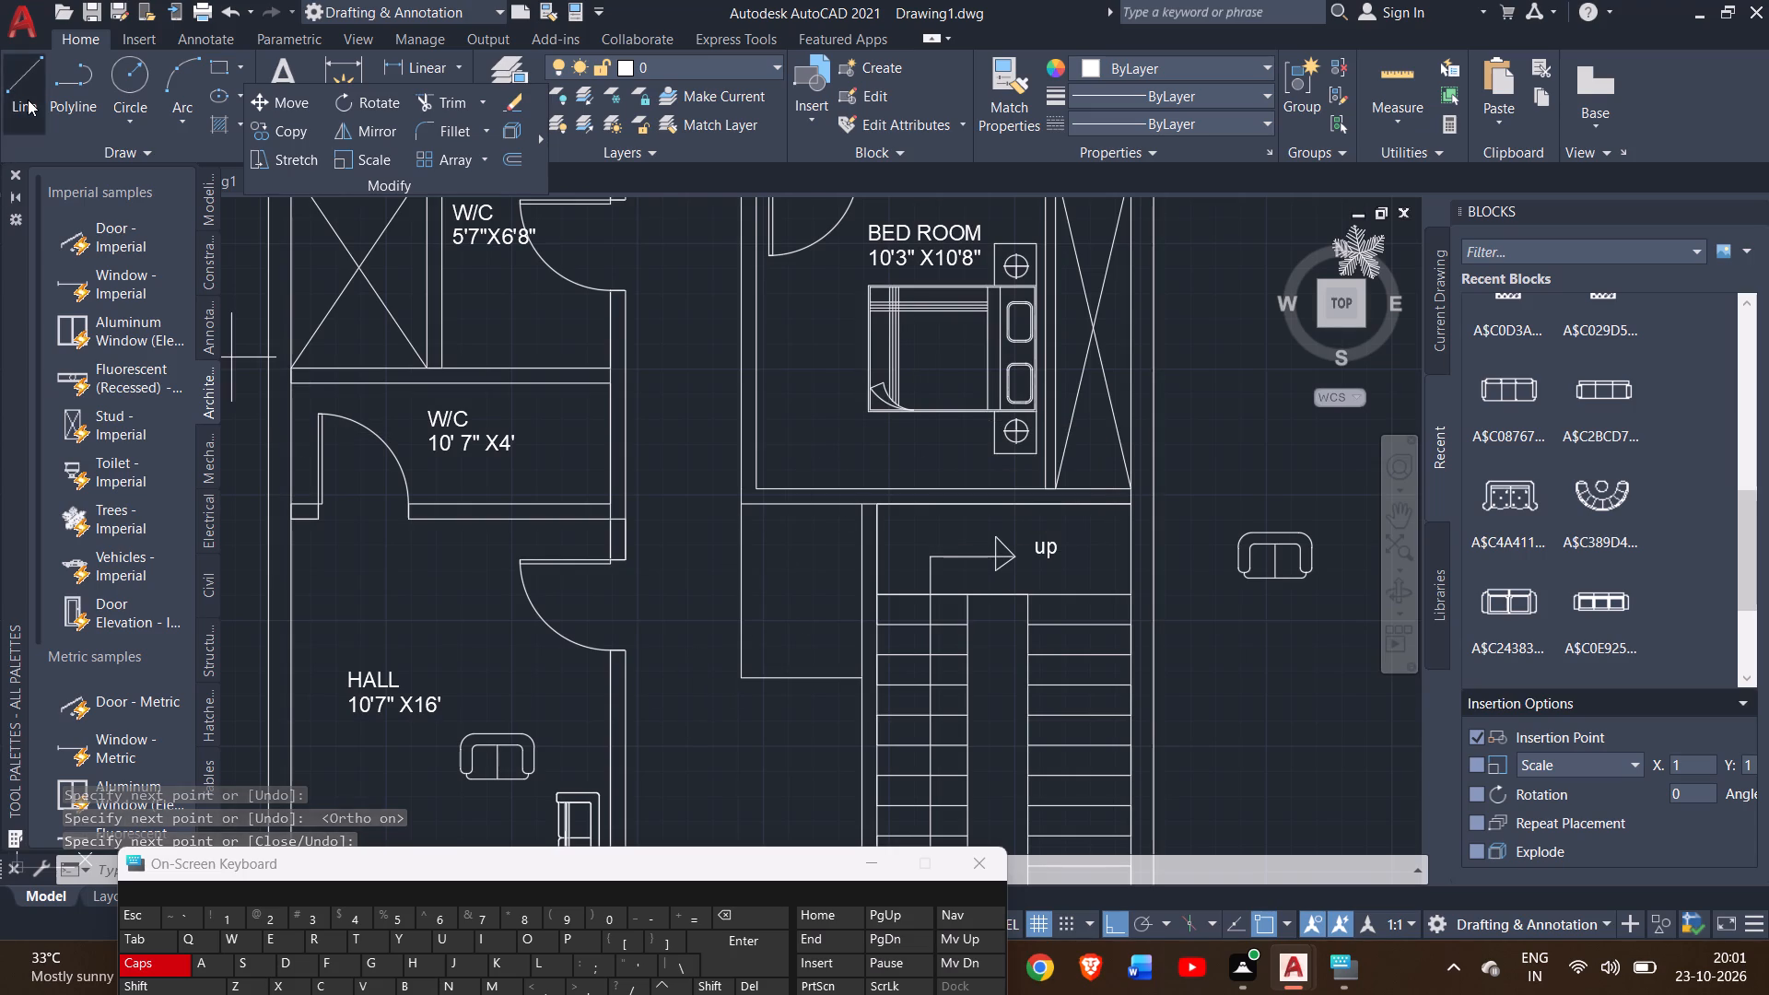
{"action": "left_click_drag", "start_coordinate": [743, 673], "coordinate": [741, 655]}
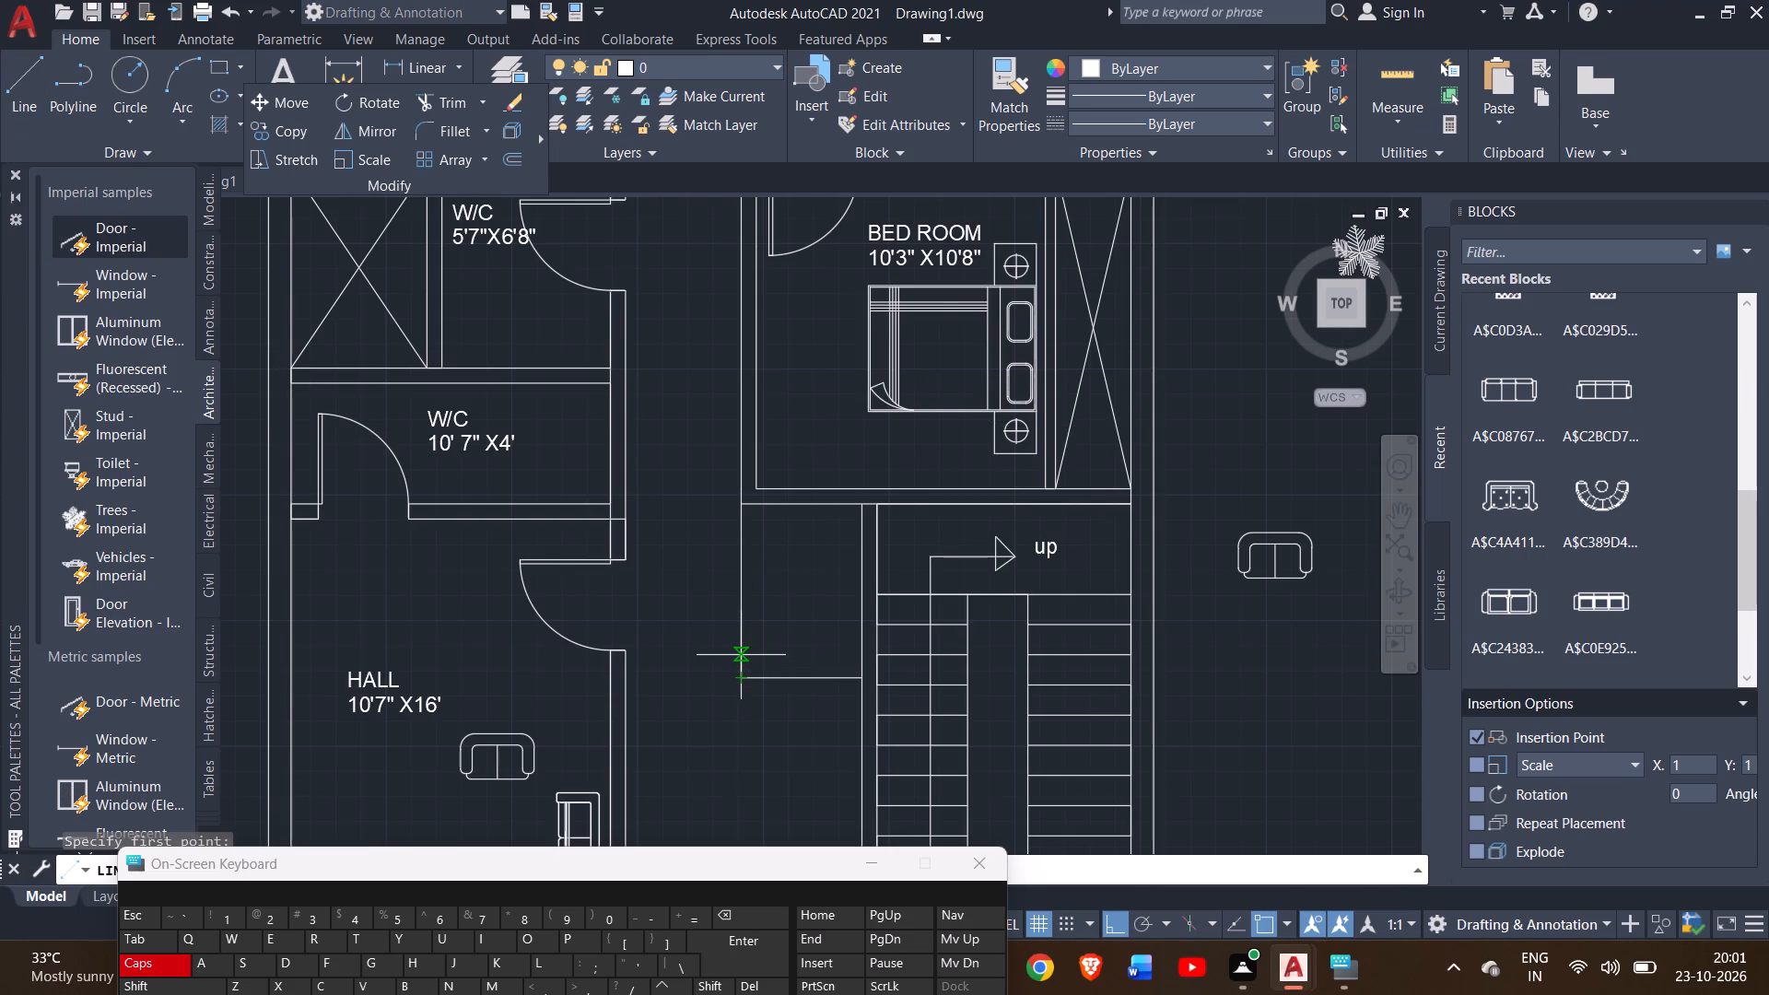
{"action": "key", "text": "6"}
{"action": "key", "text": "shift+quotedbl"}
{"action": "key", "text": "Return"}
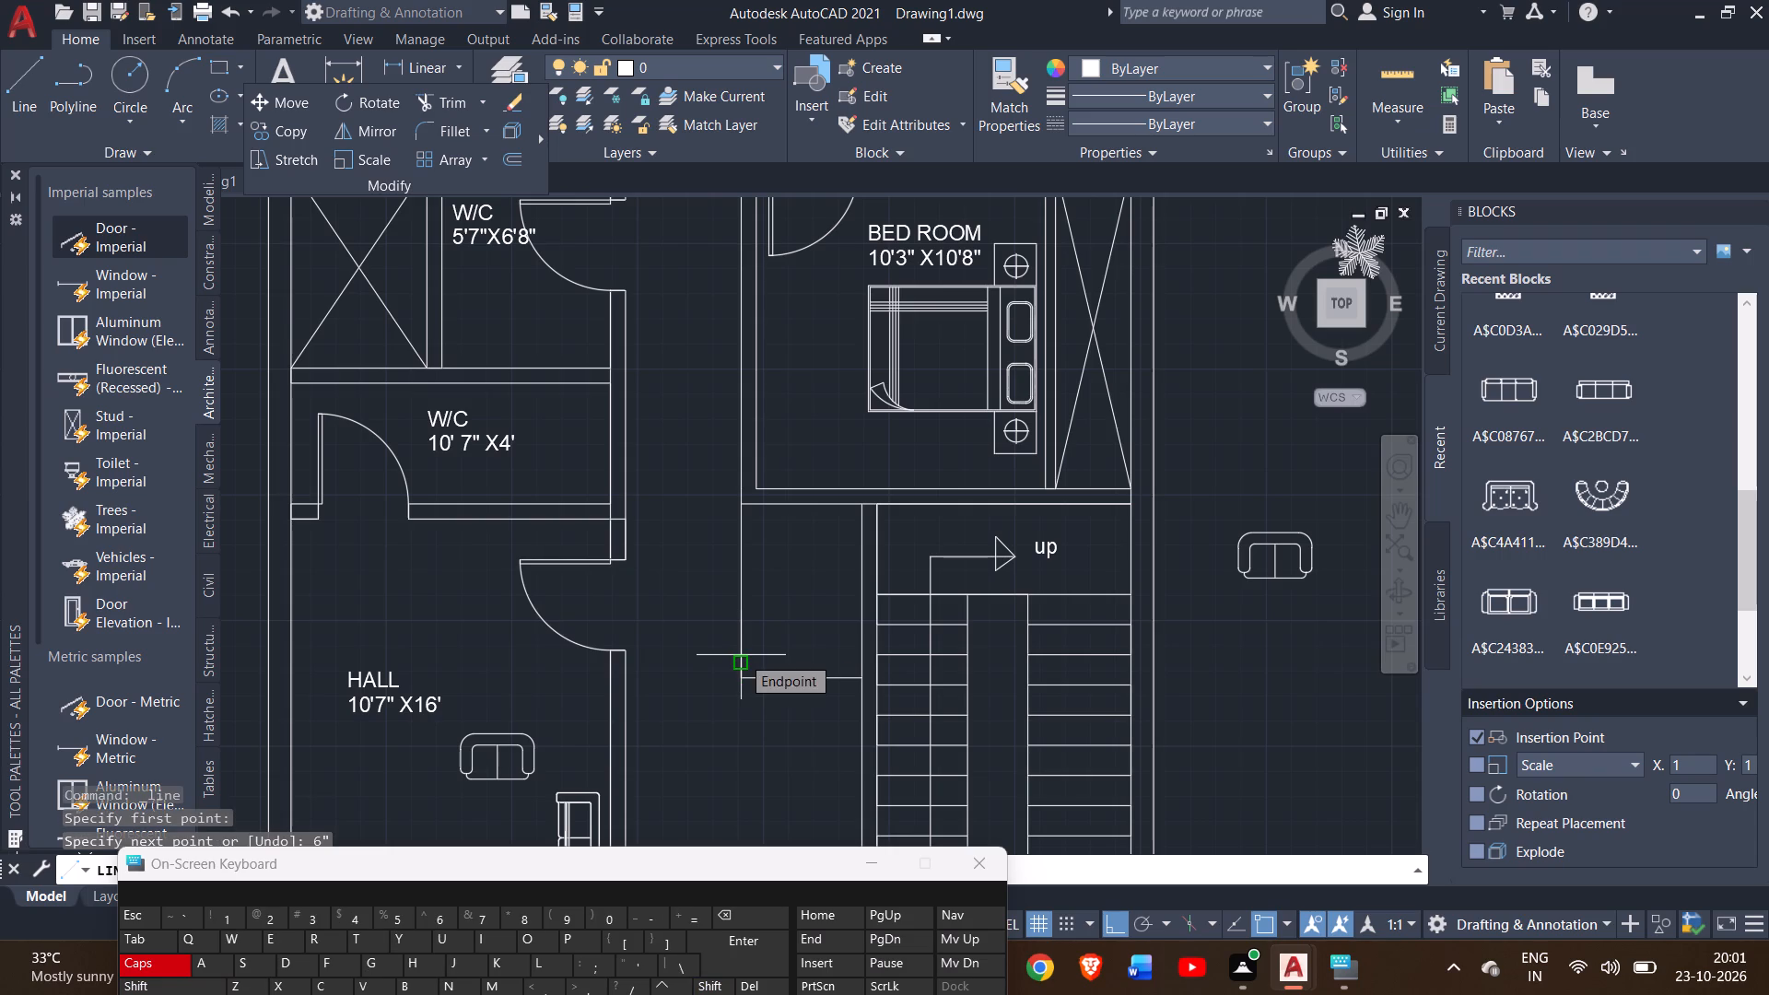
{"action": "left_click", "coordinate": [856, 668]}
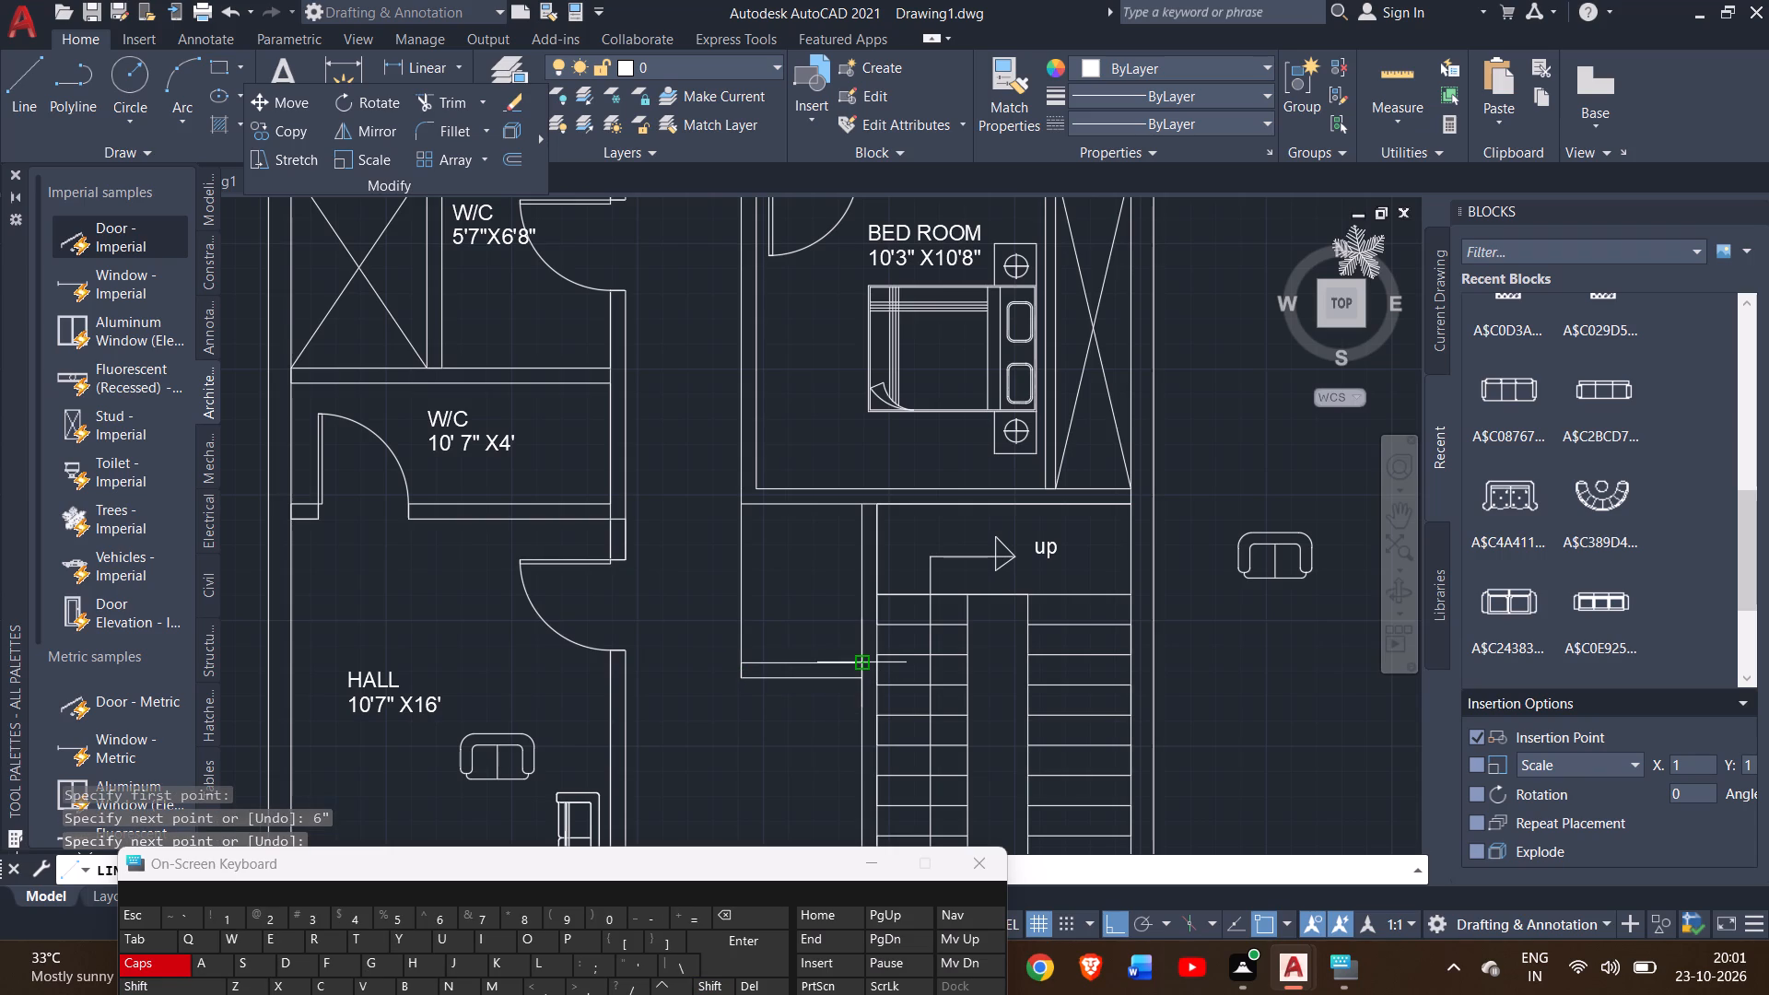
{"action": "right_click", "coordinate": [849, 653]}
{"action": "left_click", "coordinate": [896, 377]}
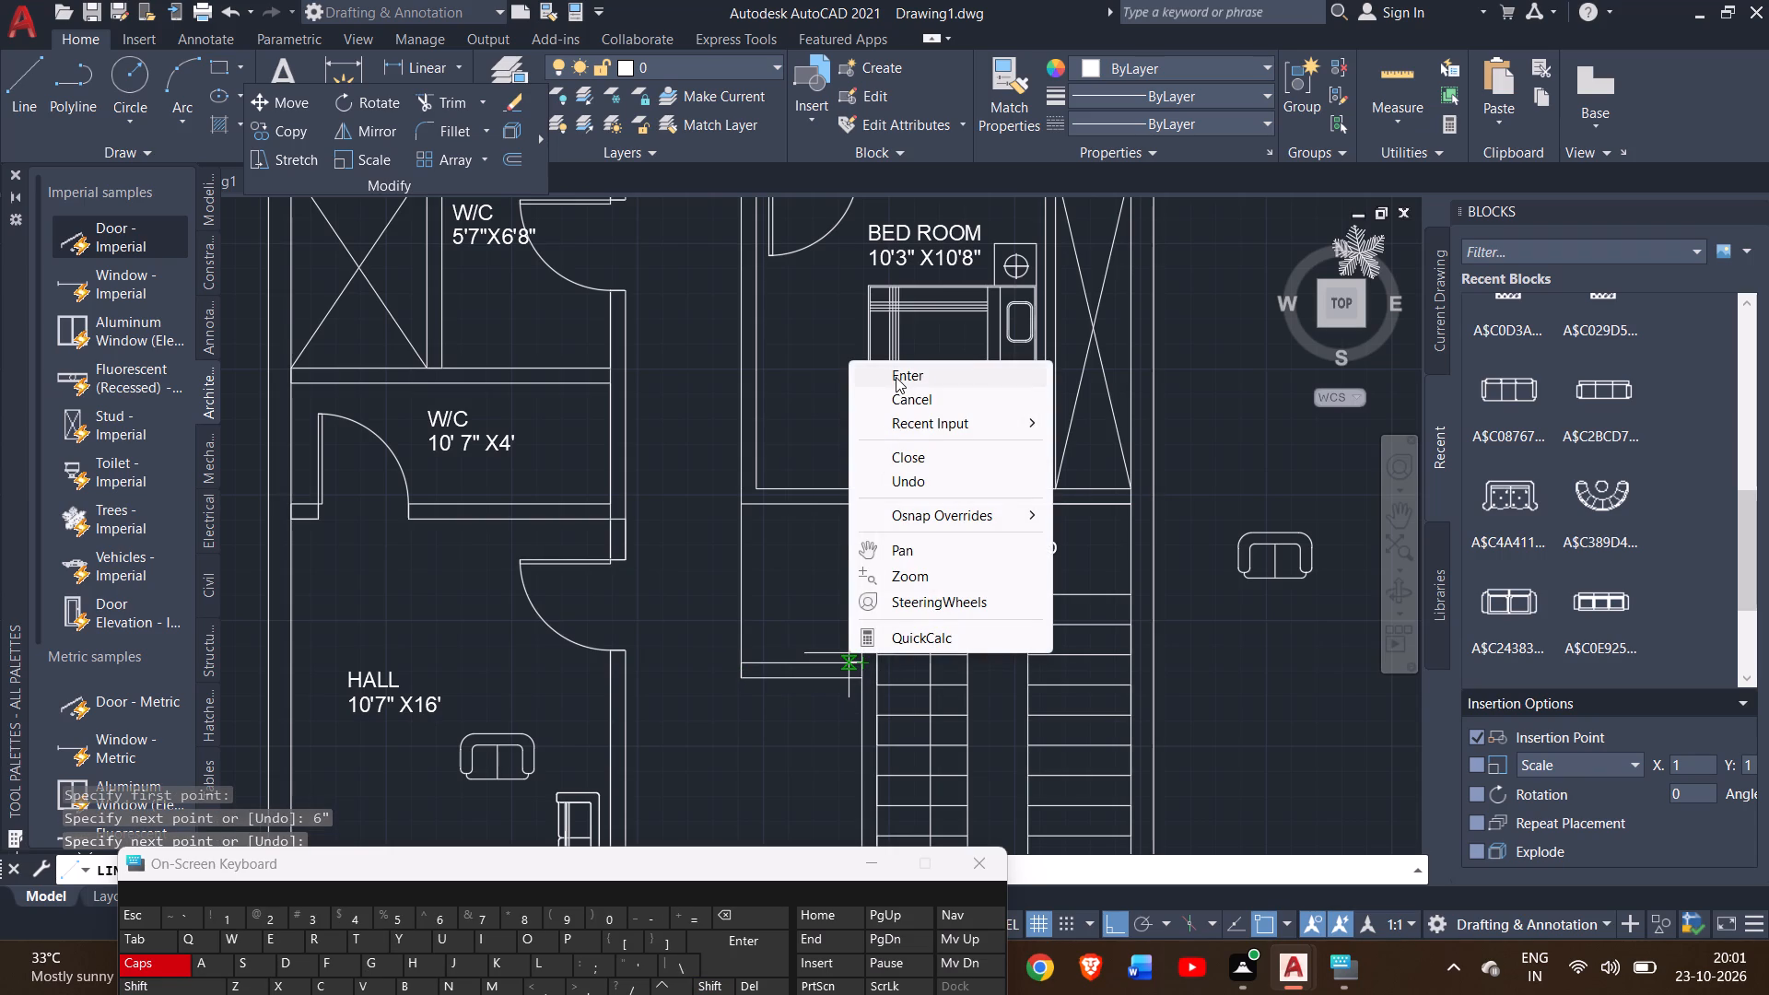
Trim the staircase's west wall line between the two parallel lines at the south edge of the new enclosure.
{"action": "scroll", "coordinate": [820, 640], "scroll_direction": "up", "scroll_amount": 2, "text": "ctrl"}
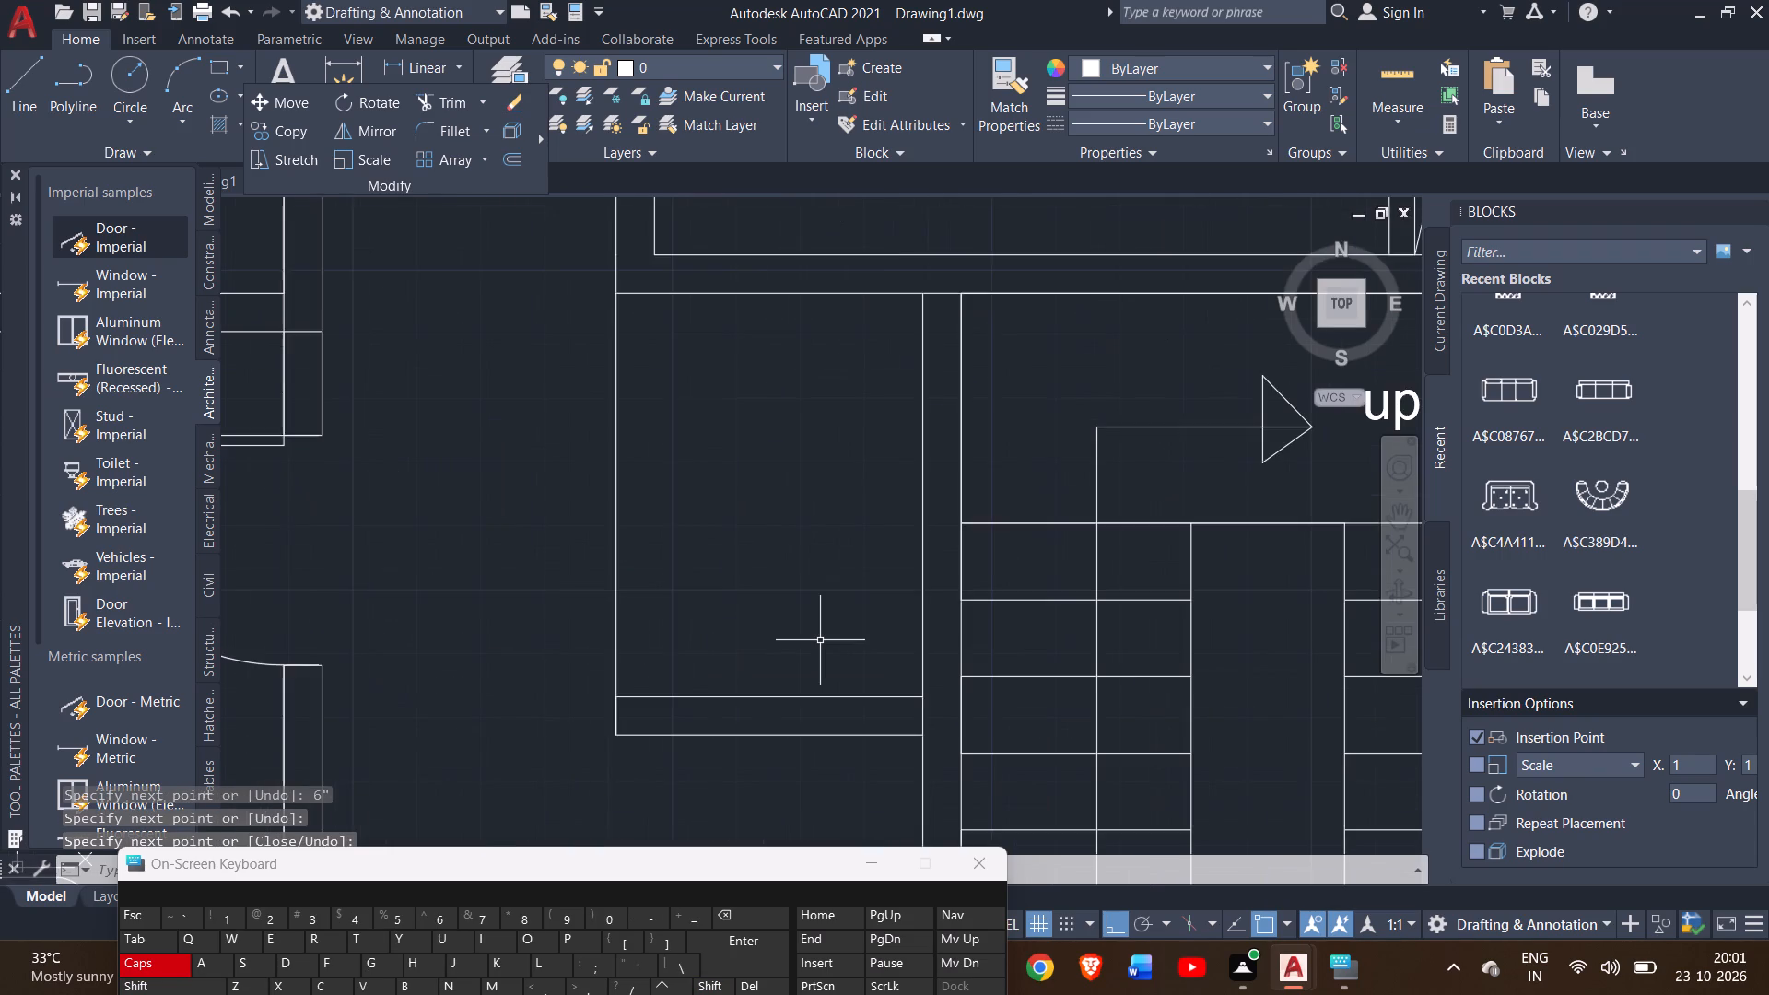
{"action": "scroll", "coordinate": [820, 640], "scroll_direction": "down", "scroll_amount": 2, "text": "ctrl"}
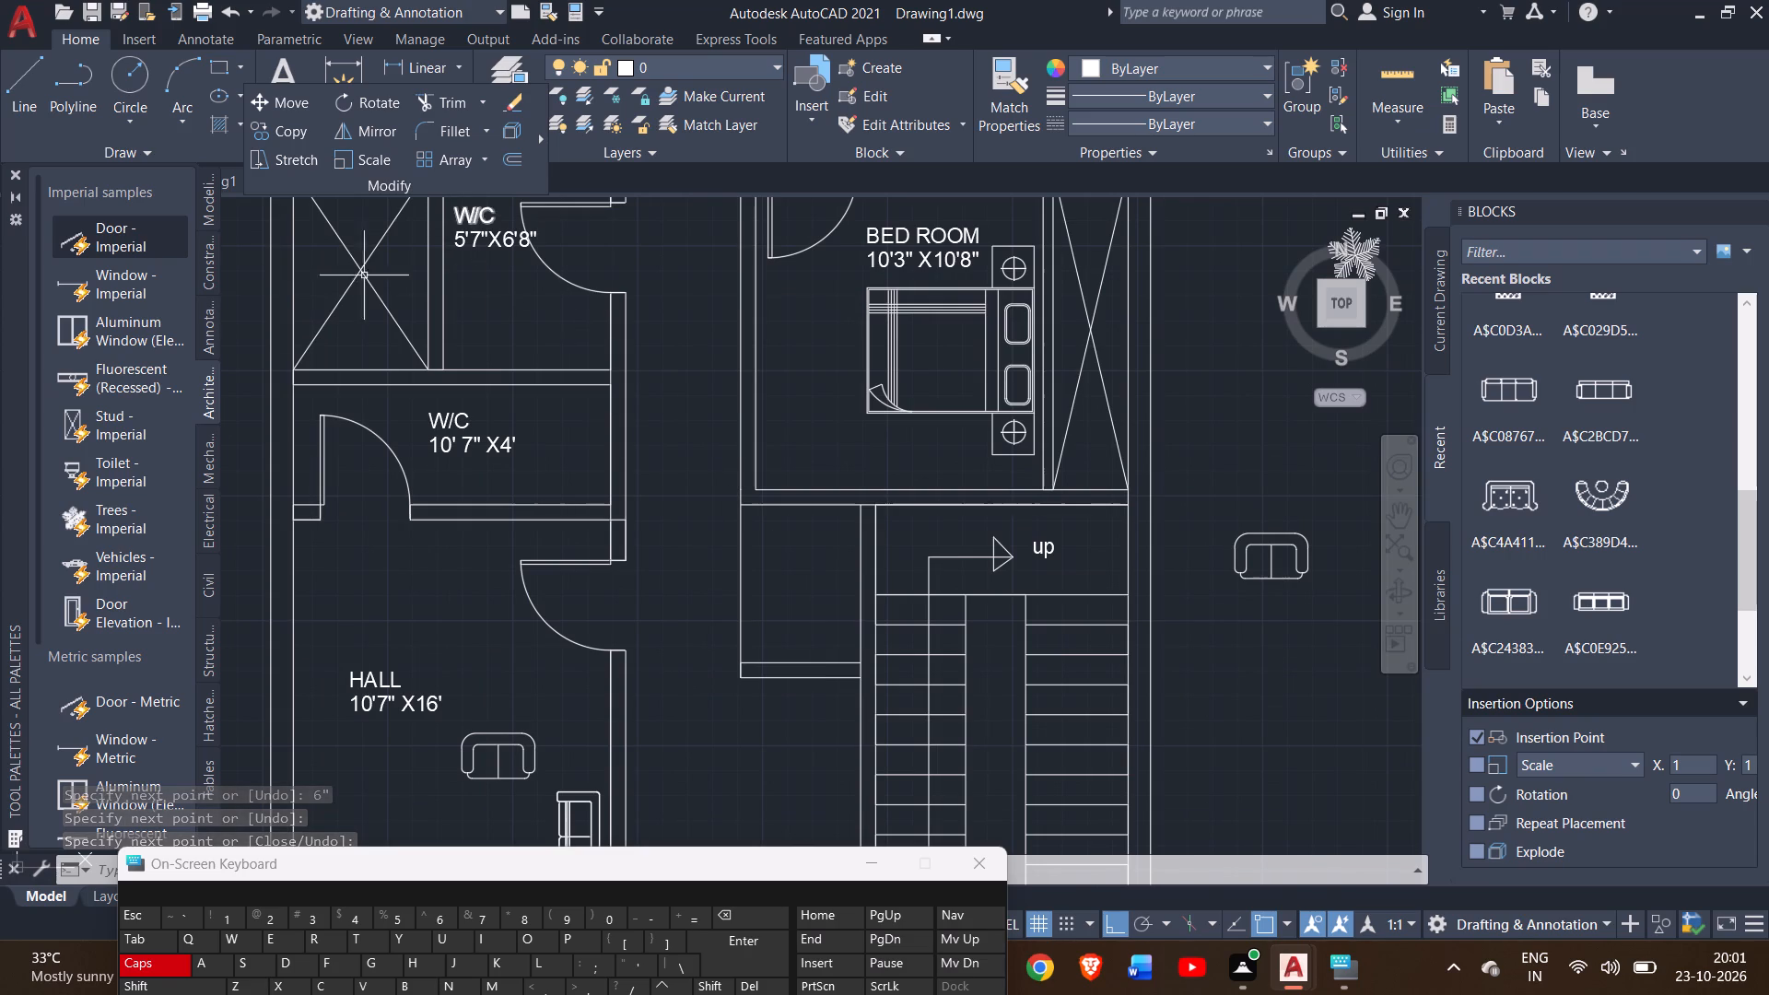
{"action": "left_click_drag", "start_coordinate": [435, 106], "coordinate": [733, 645]}
{"action": "scroll", "coordinate": [861, 691], "scroll_direction": "up", "scroll_amount": 2, "text": "ctrl"}
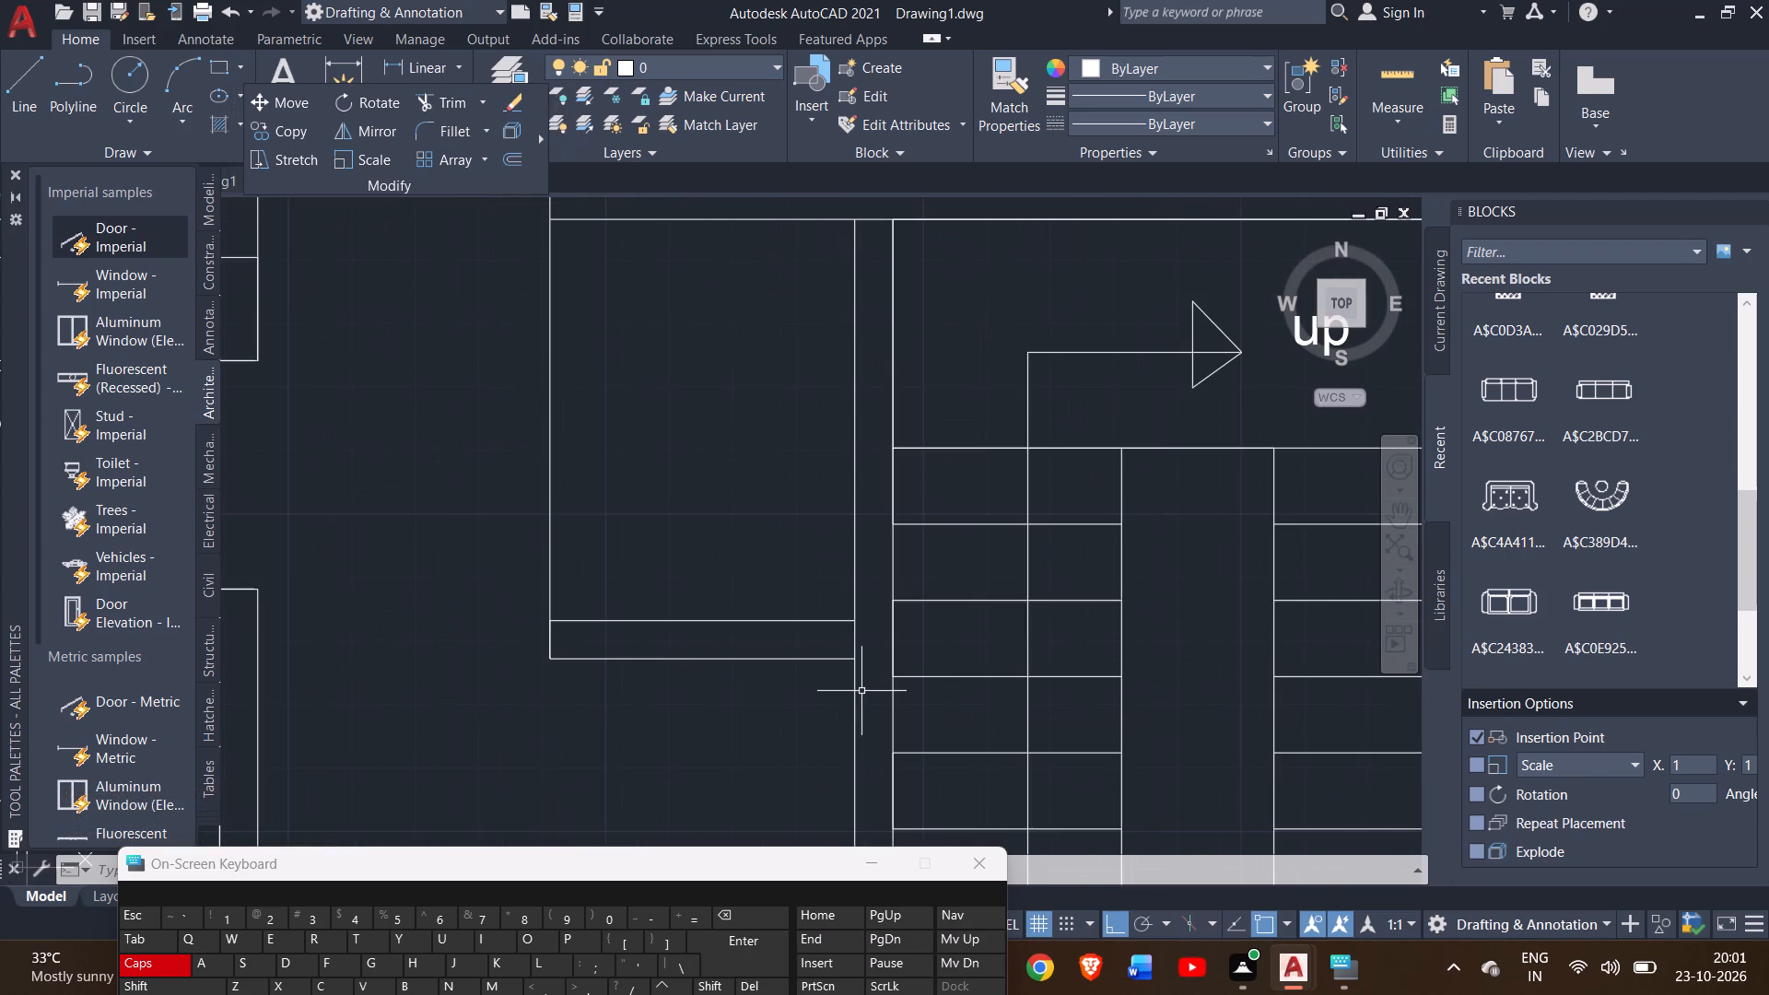
{"action": "left_click", "coordinate": [452, 102]}
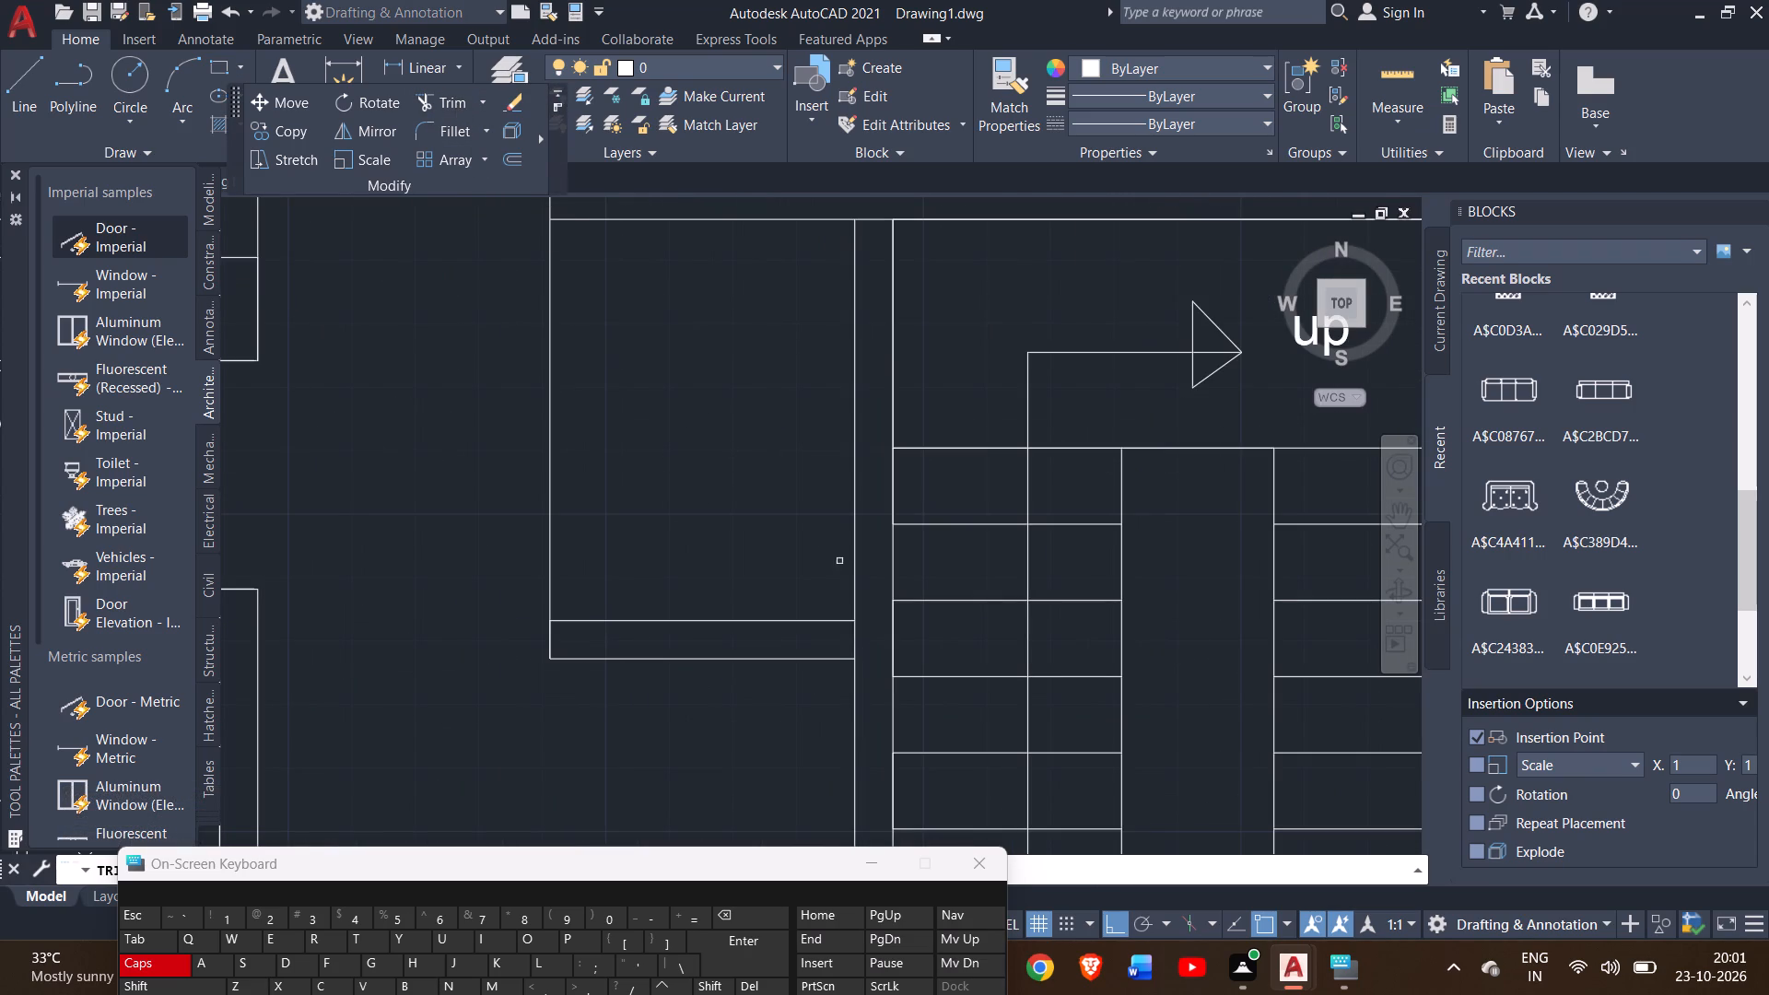
{"action": "left_click", "coordinate": [857, 642]}
{"action": "right_click", "coordinate": [857, 642]}
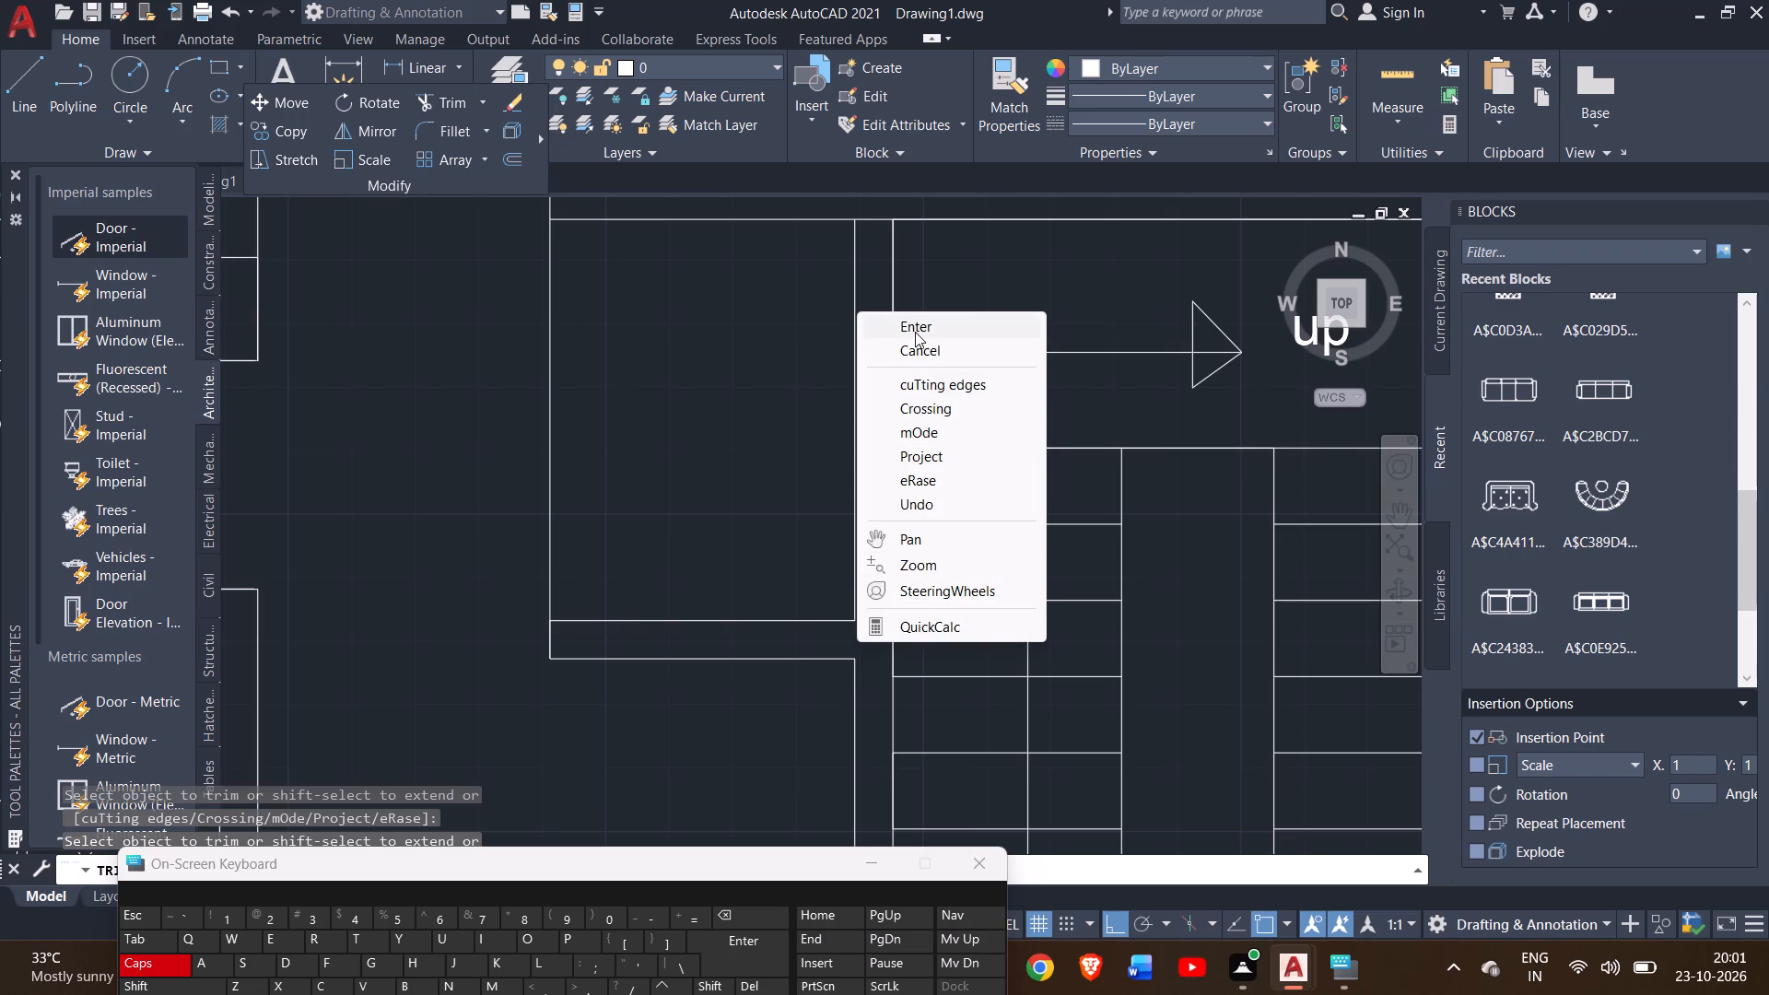
{"action": "left_click", "coordinate": [915, 332]}
Trim the southern bedroom's outer wall line where it crosses the top of the staircase's west wall.
{"action": "scroll", "coordinate": [915, 332], "scroll_direction": "down", "scroll_amount": 1, "text": "ctrl"}
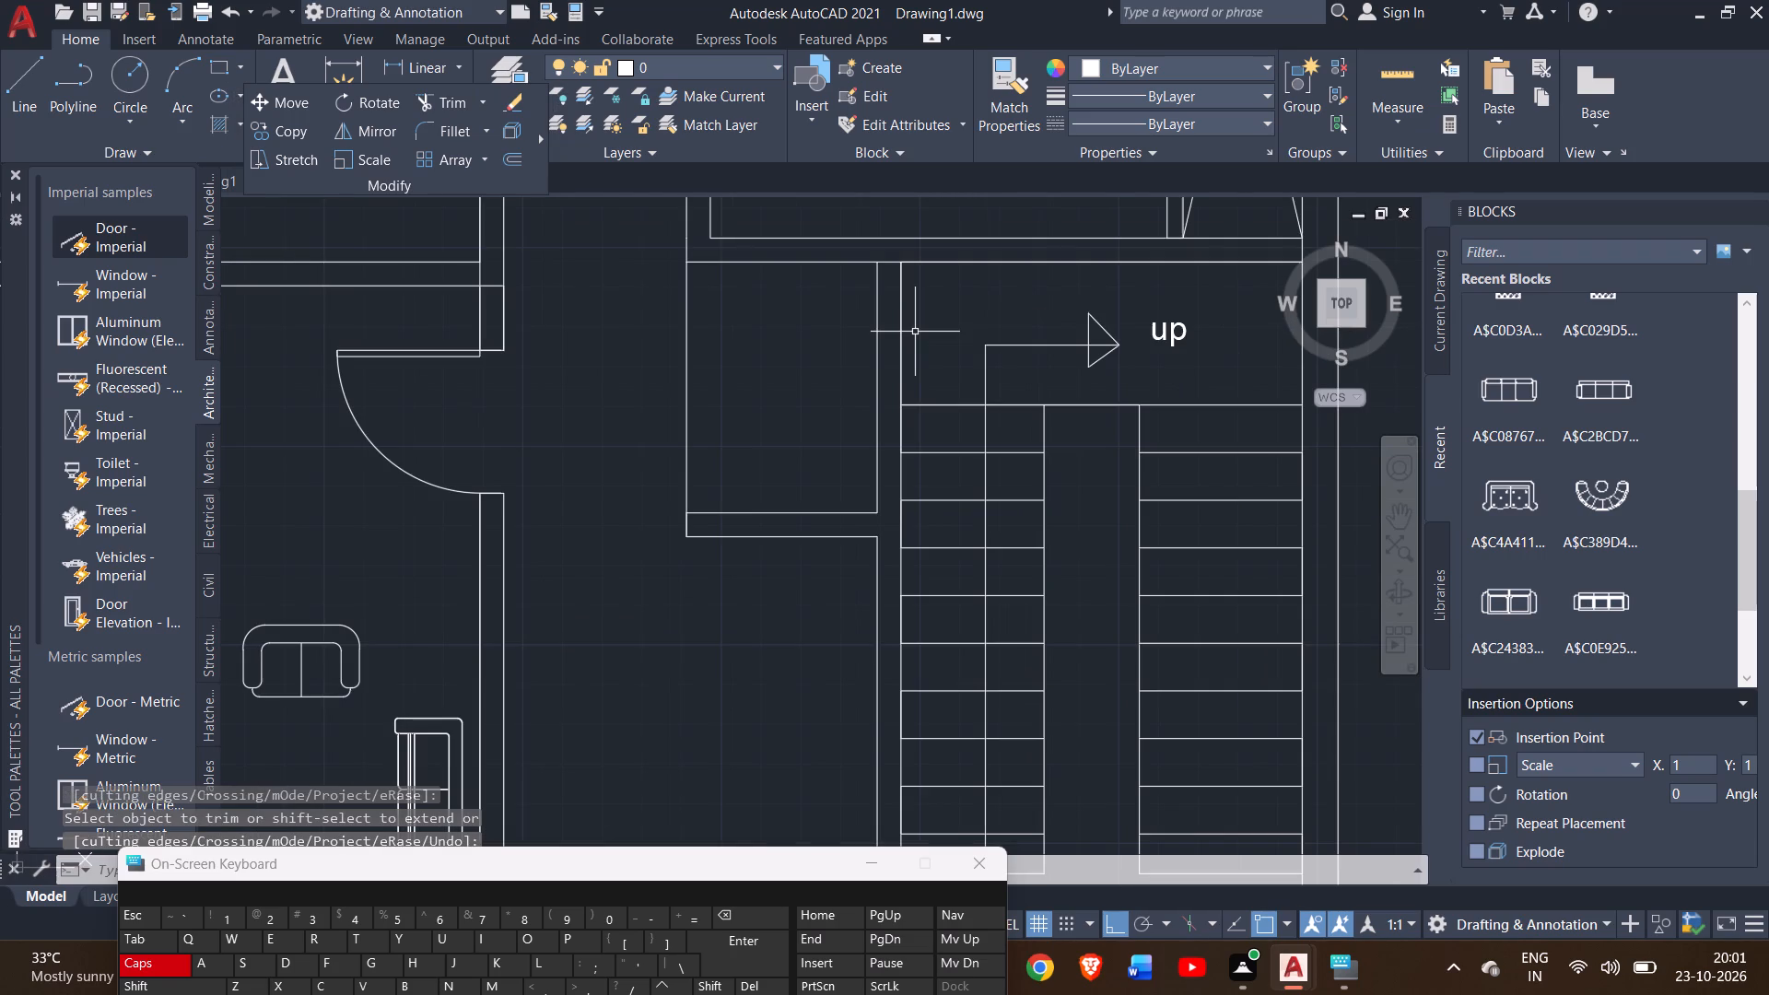
{"action": "left_click", "coordinate": [447, 96]}
{"action": "scroll", "coordinate": [874, 273], "scroll_direction": "up", "scroll_amount": 3, "text": "ctrl"}
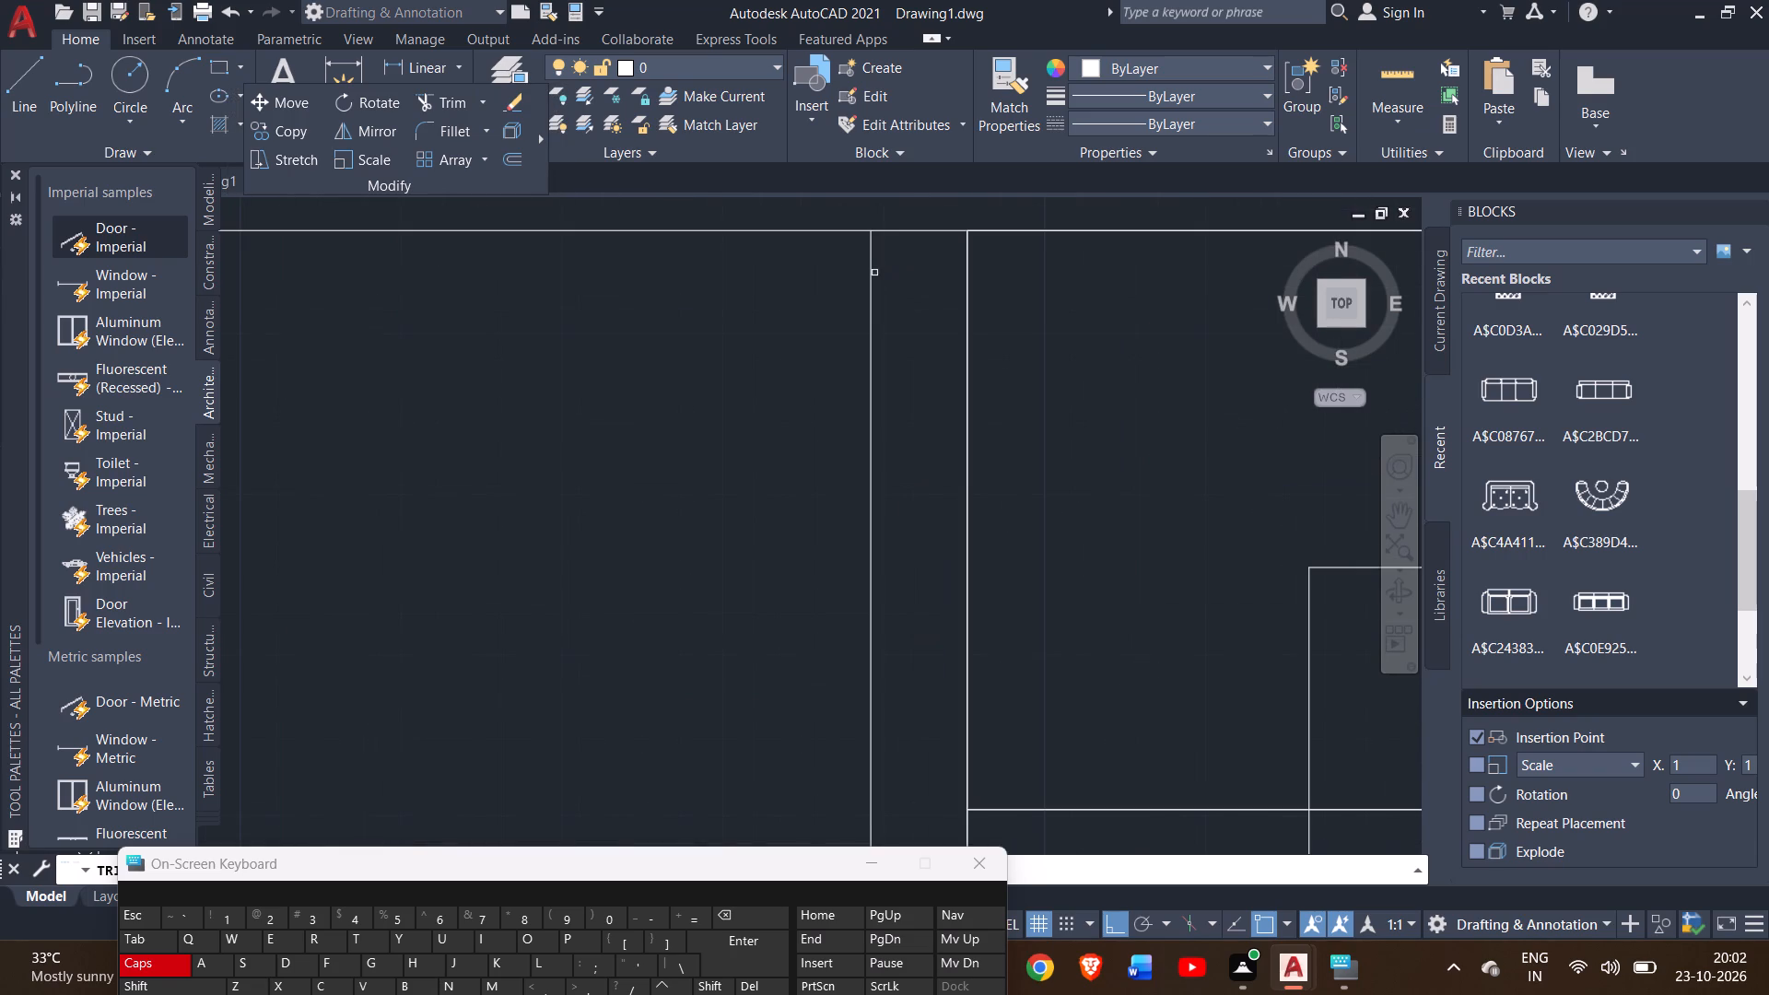
{"action": "left_click", "coordinate": [906, 230]}
{"action": "right_click", "coordinate": [906, 230]}
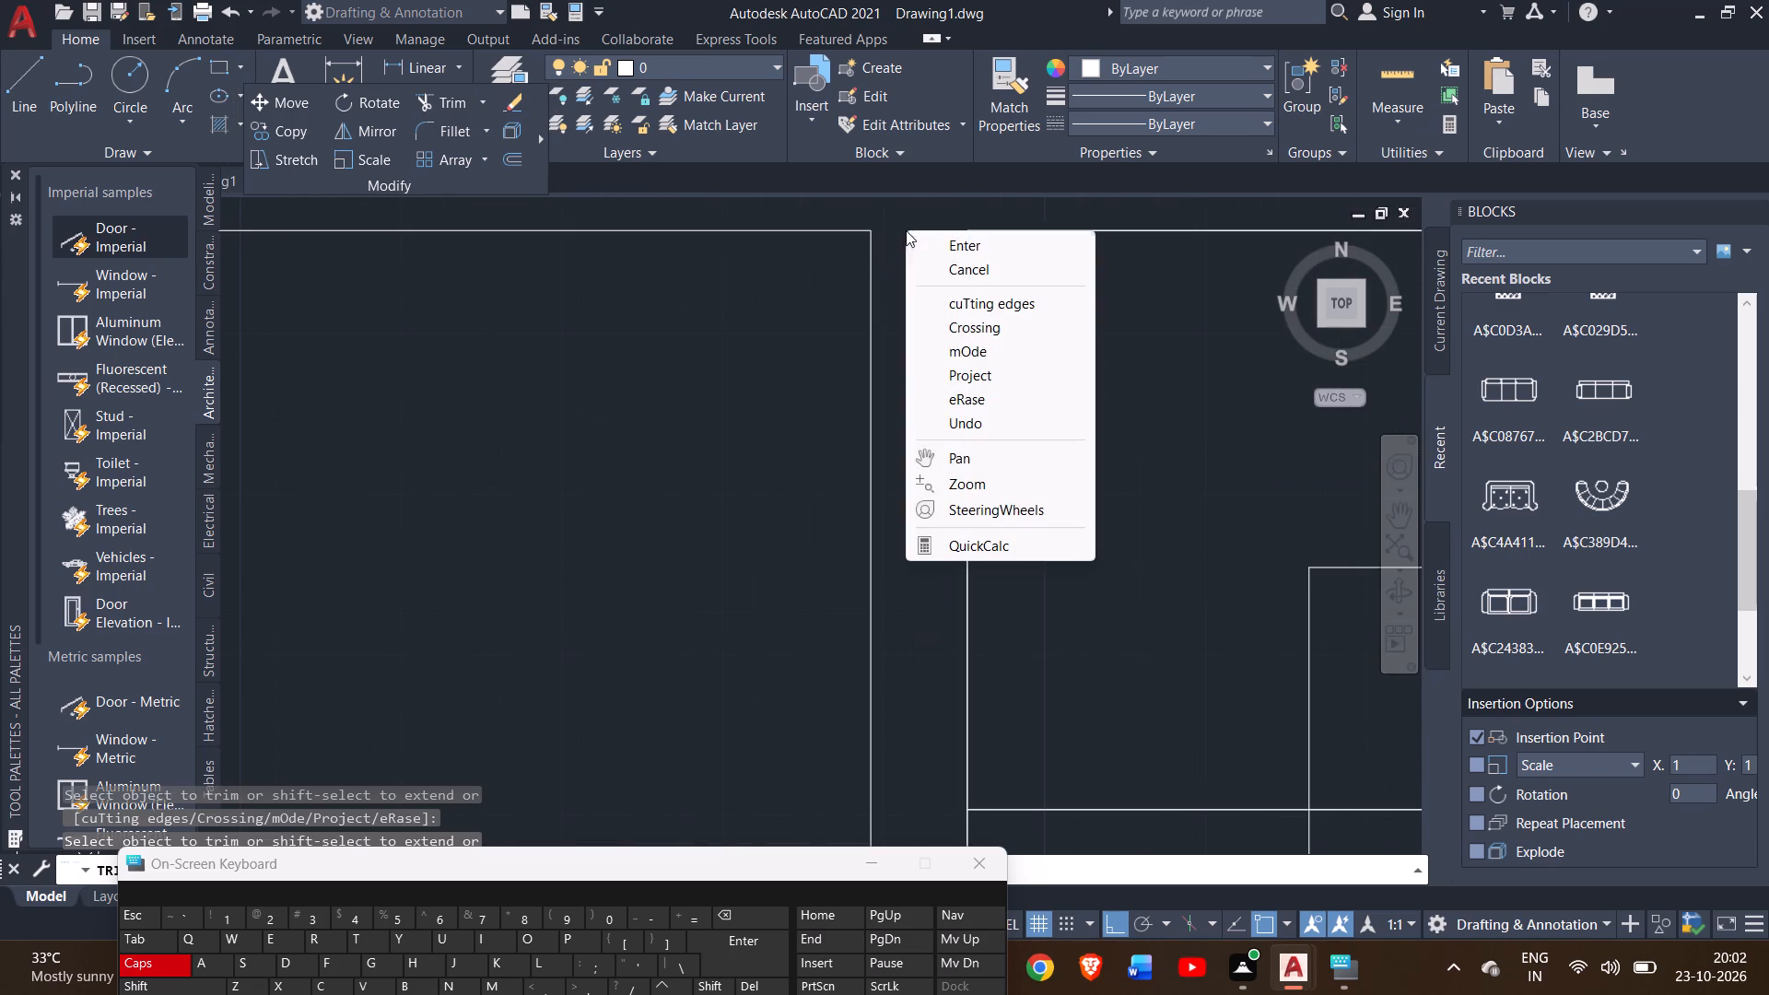
{"action": "left_click", "coordinate": [945, 244]}
{"action": "scroll", "coordinate": [877, 283], "scroll_direction": "down", "scroll_amount": 2, "text": "ctrl"}
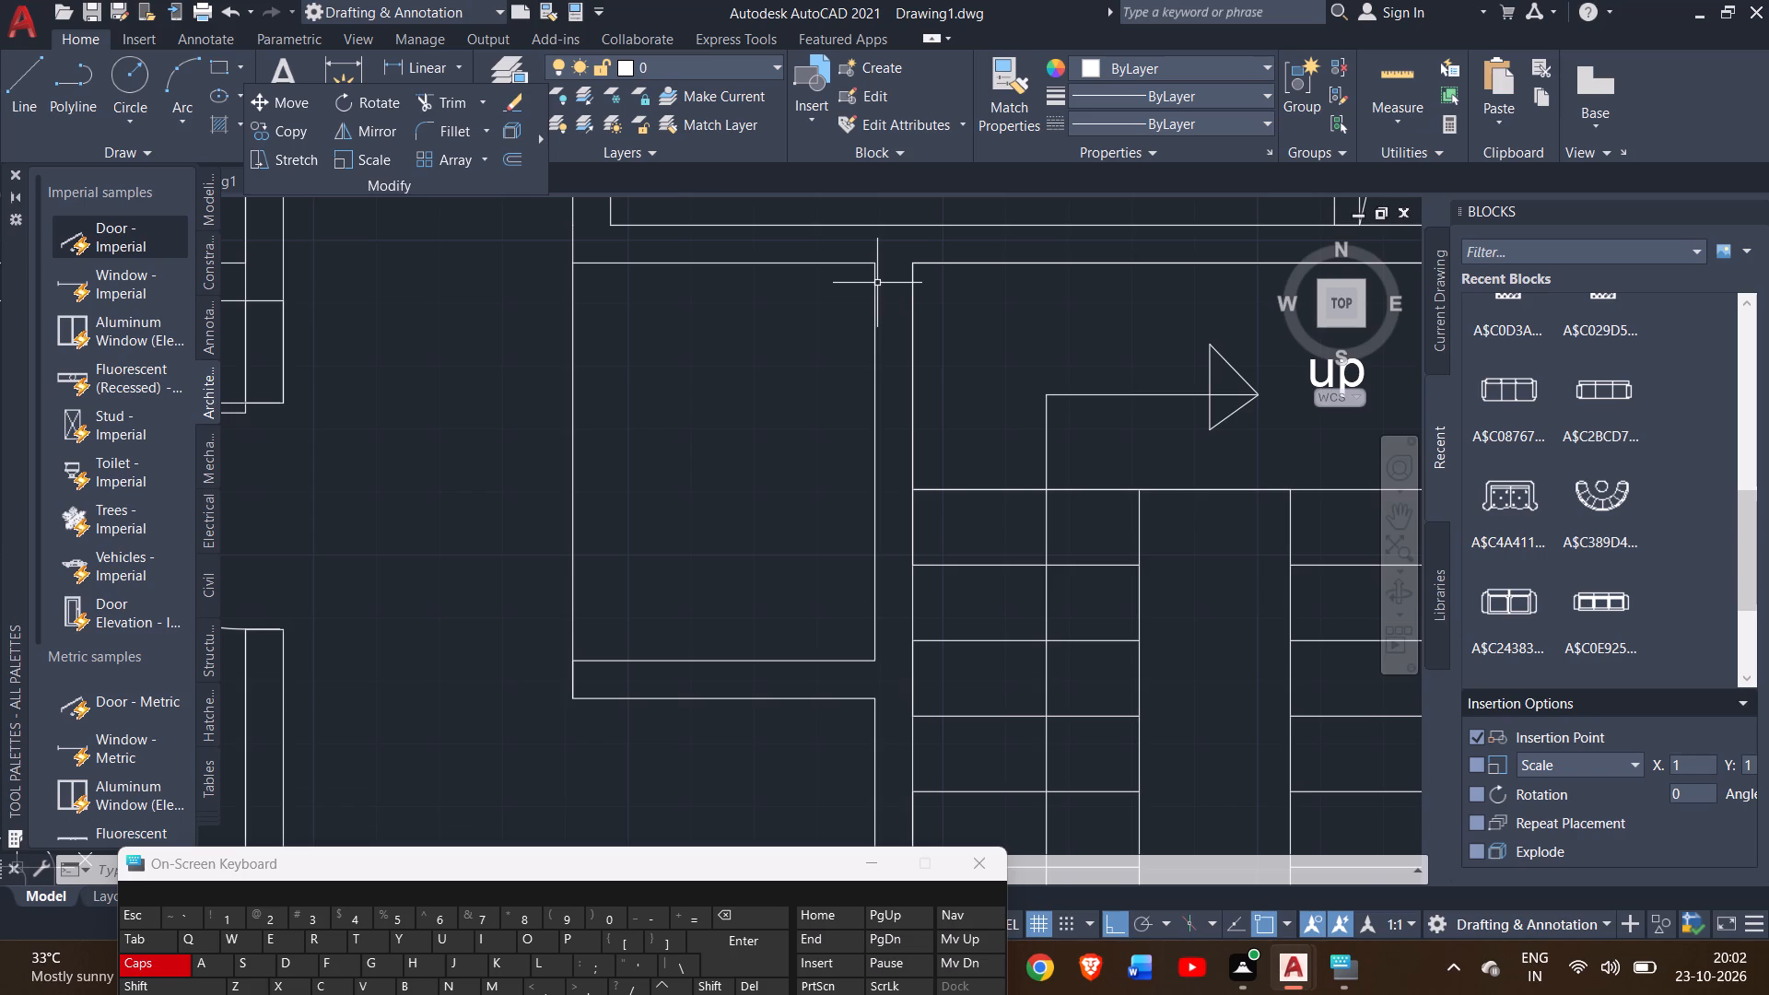
Add the two-line text label POOJA, 4'8" X4'6" in the new enclosure west of the stairs, with 6" height and 0 rotation.
{"action": "scroll", "coordinate": [877, 283], "scroll_direction": "down", "scroll_amount": 2, "text": "ctrl"}
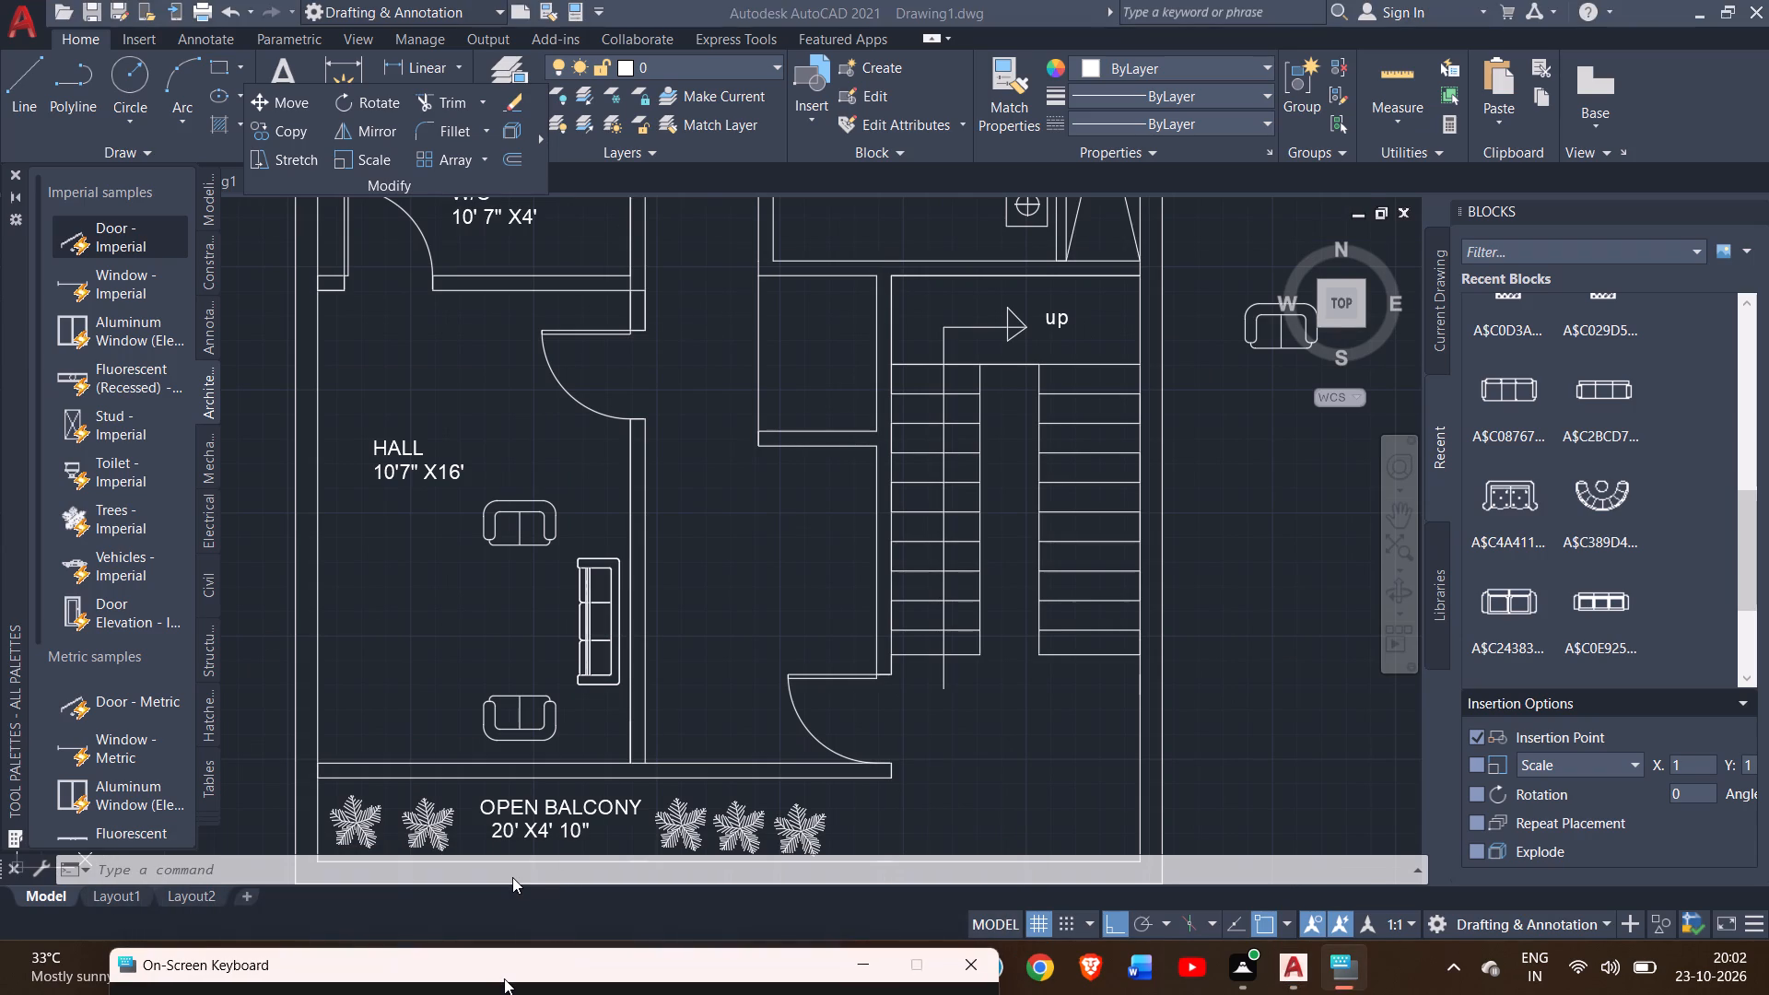
{"action": "type", "text": "TEX"}
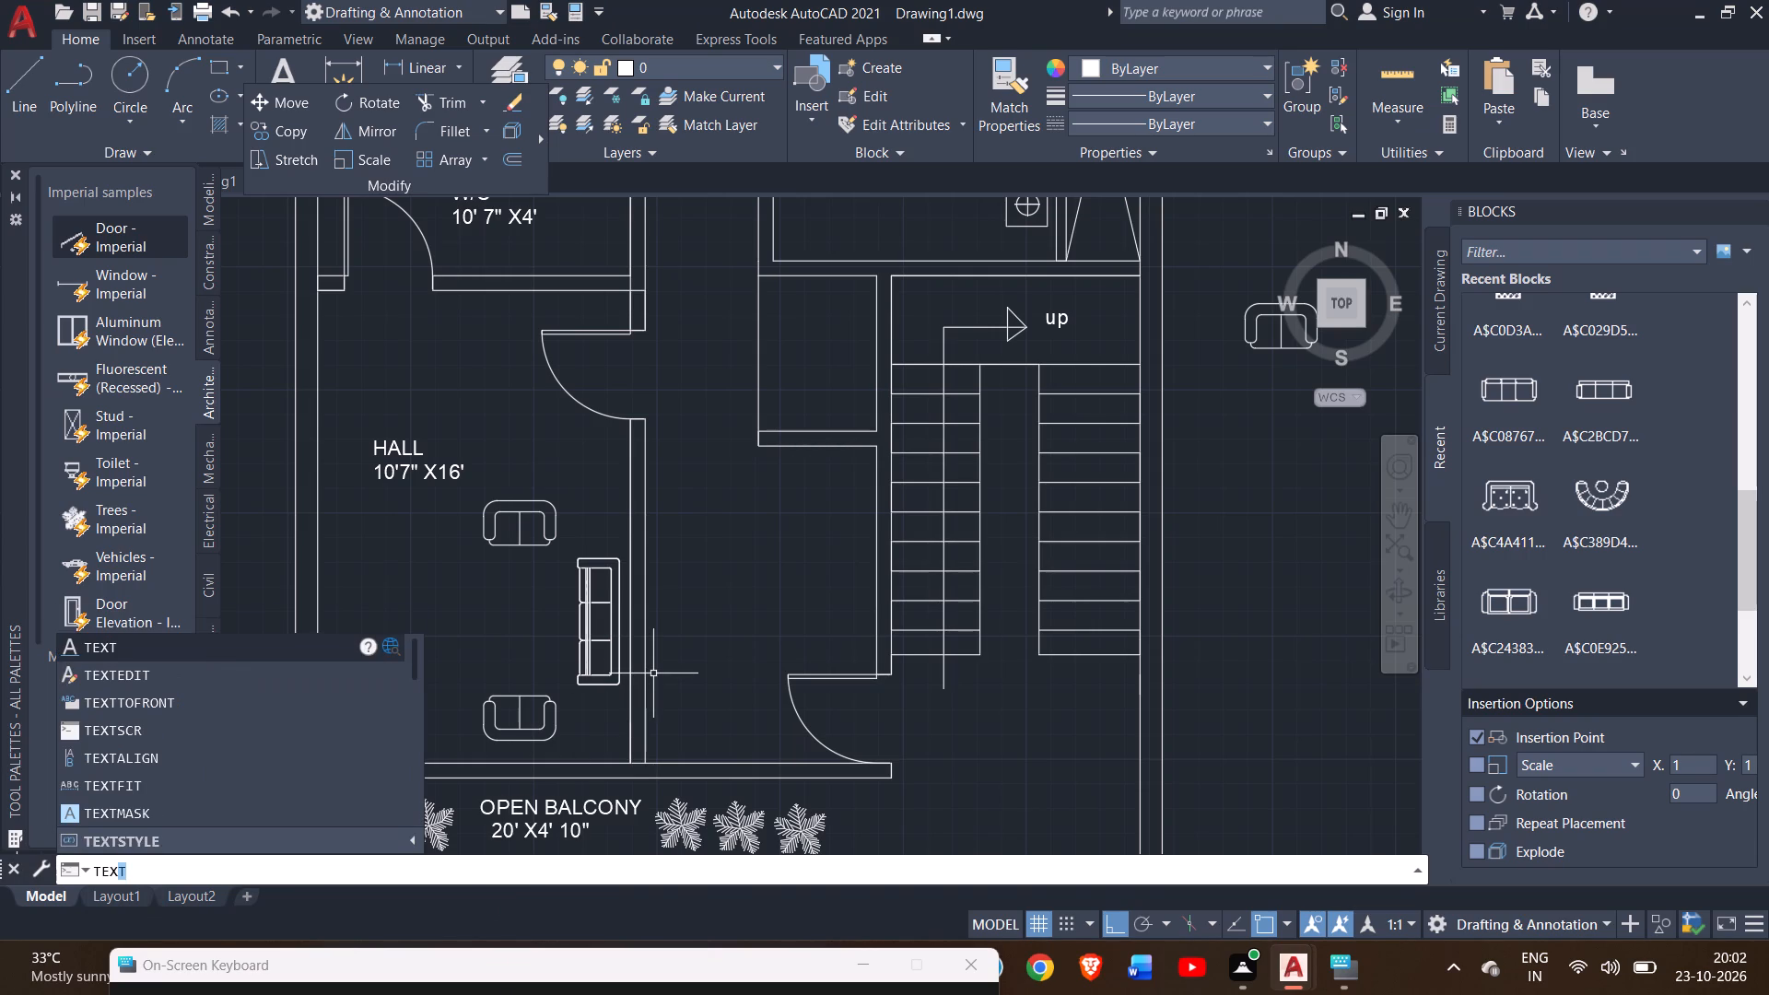
{"action": "key", "text": "t"}
{"action": "key", "text": "Return"}
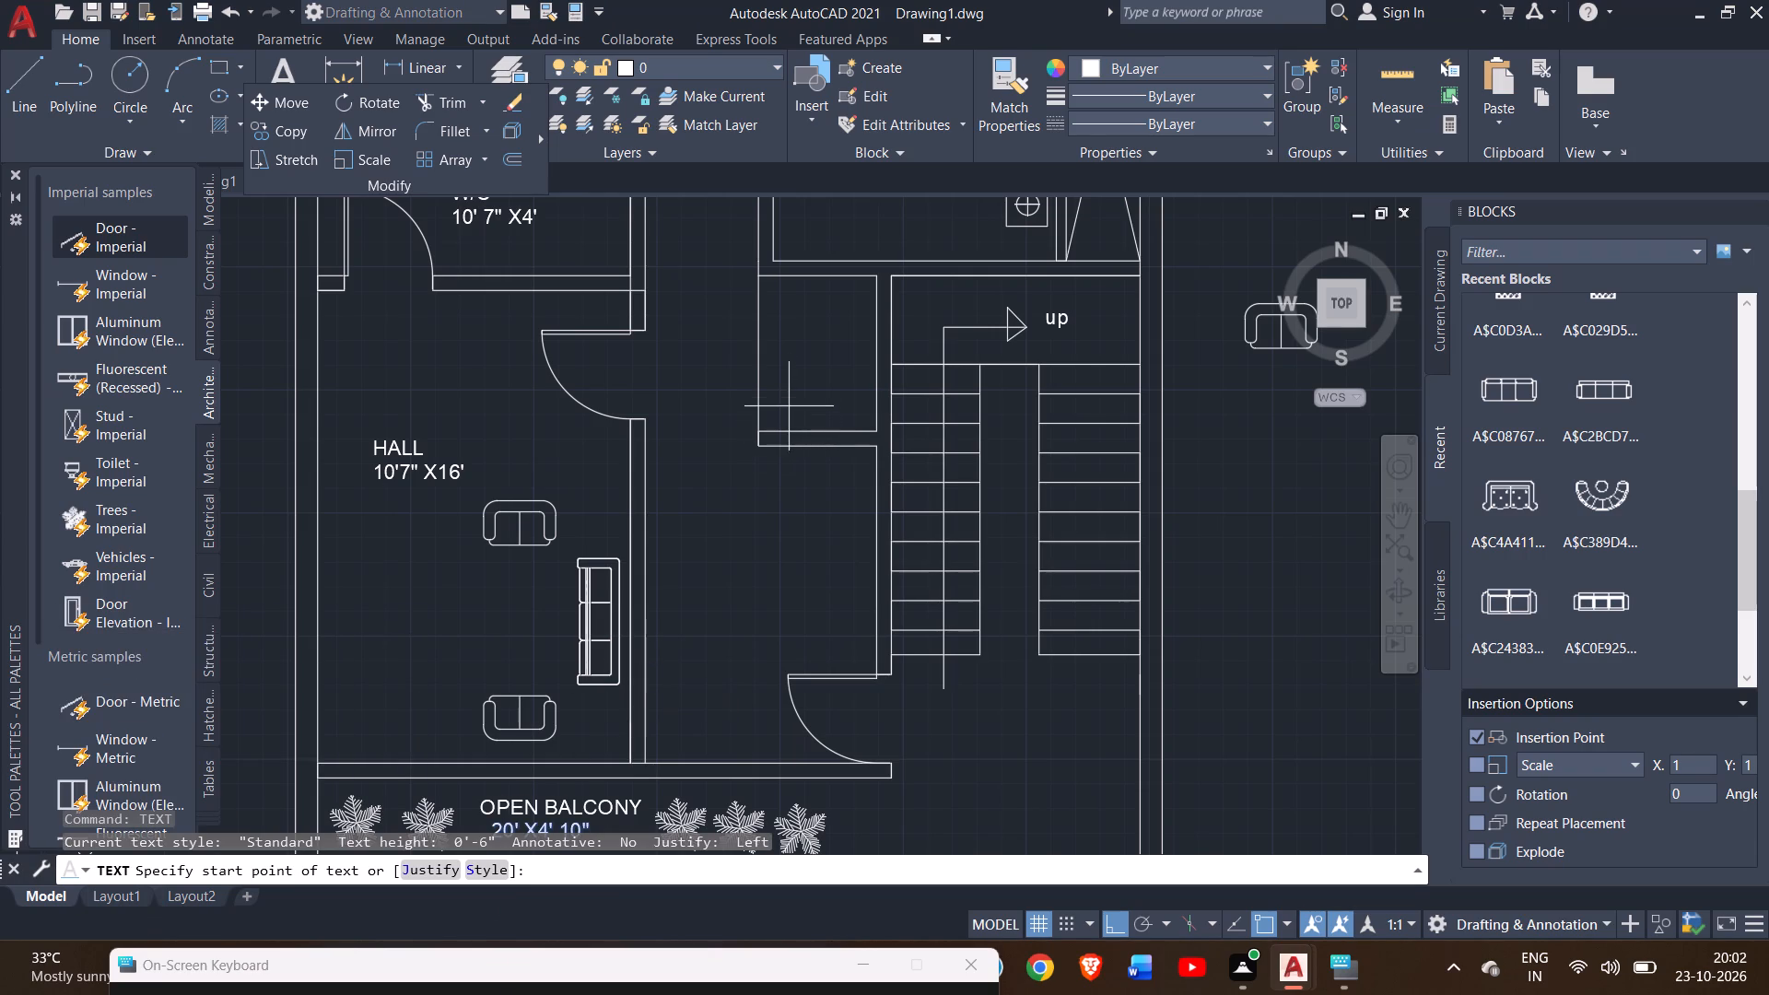
{"action": "left_click", "coordinate": [784, 326]}
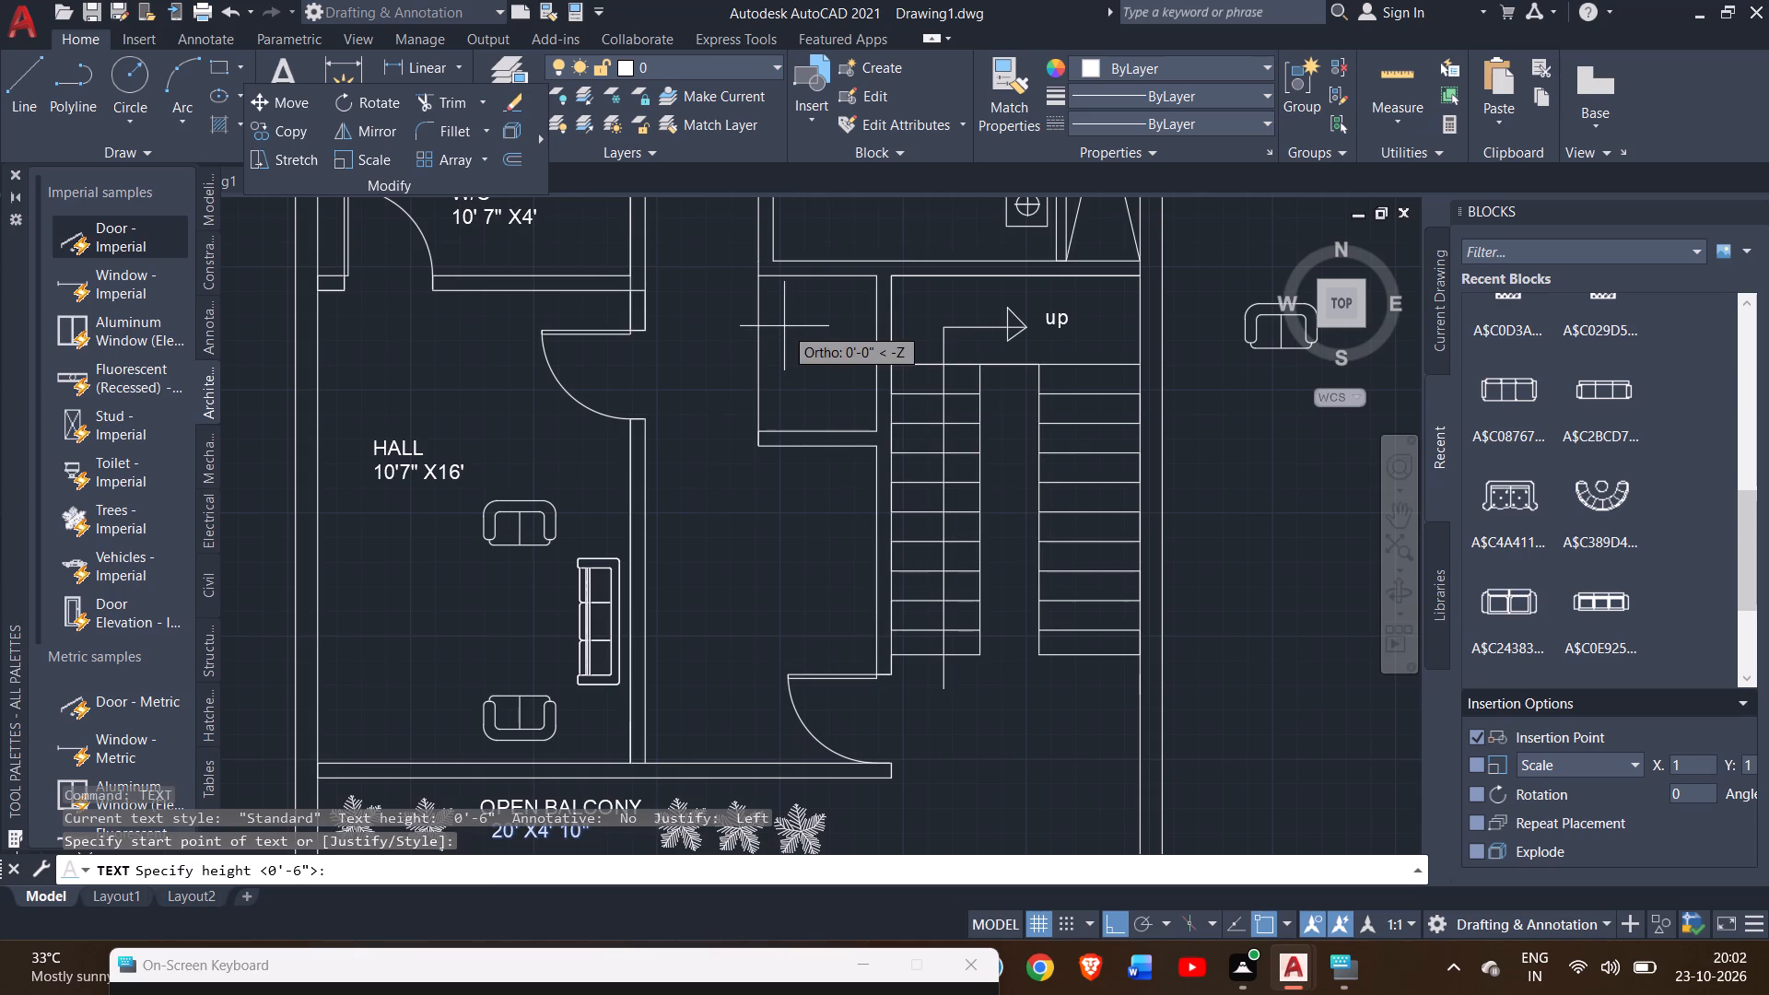
{"action": "key", "text": "6"}
{"action": "key", "text": "shift+quotedbl"}
{"action": "key", "text": "Return"}
{"action": "key", "text": "0"}
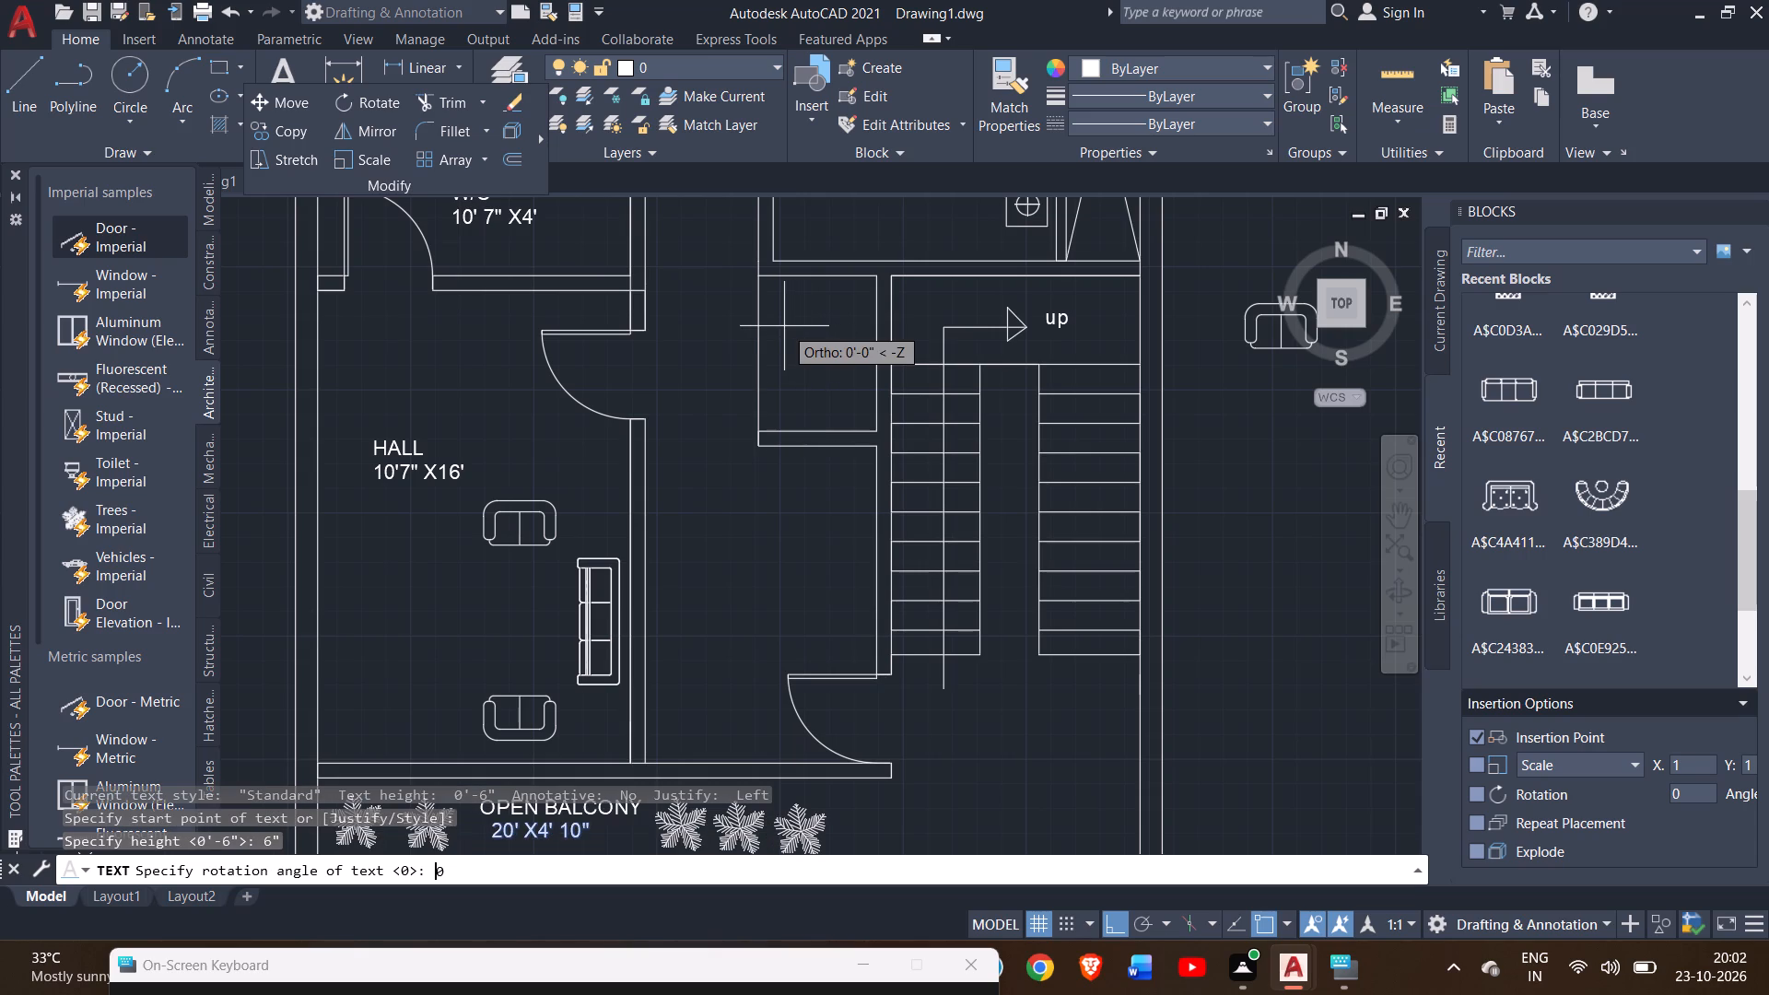
{"action": "key", "text": "Return"}
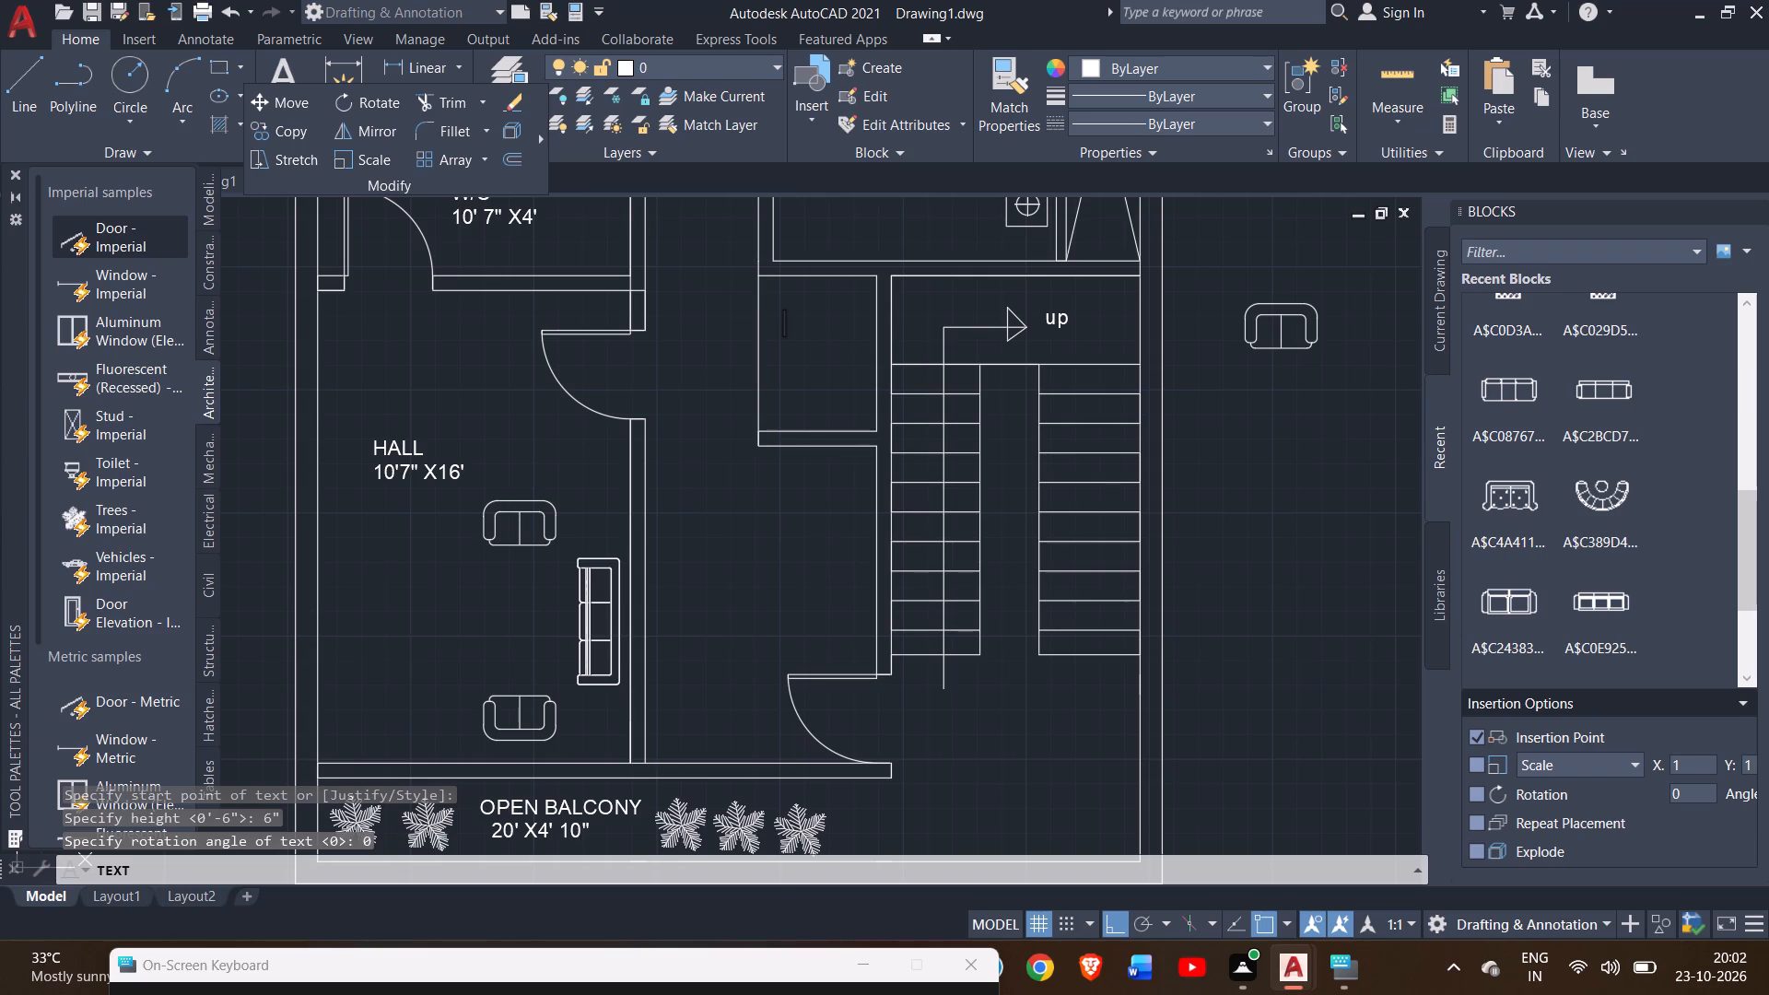
{"action": "type", "text": "POOJA"}
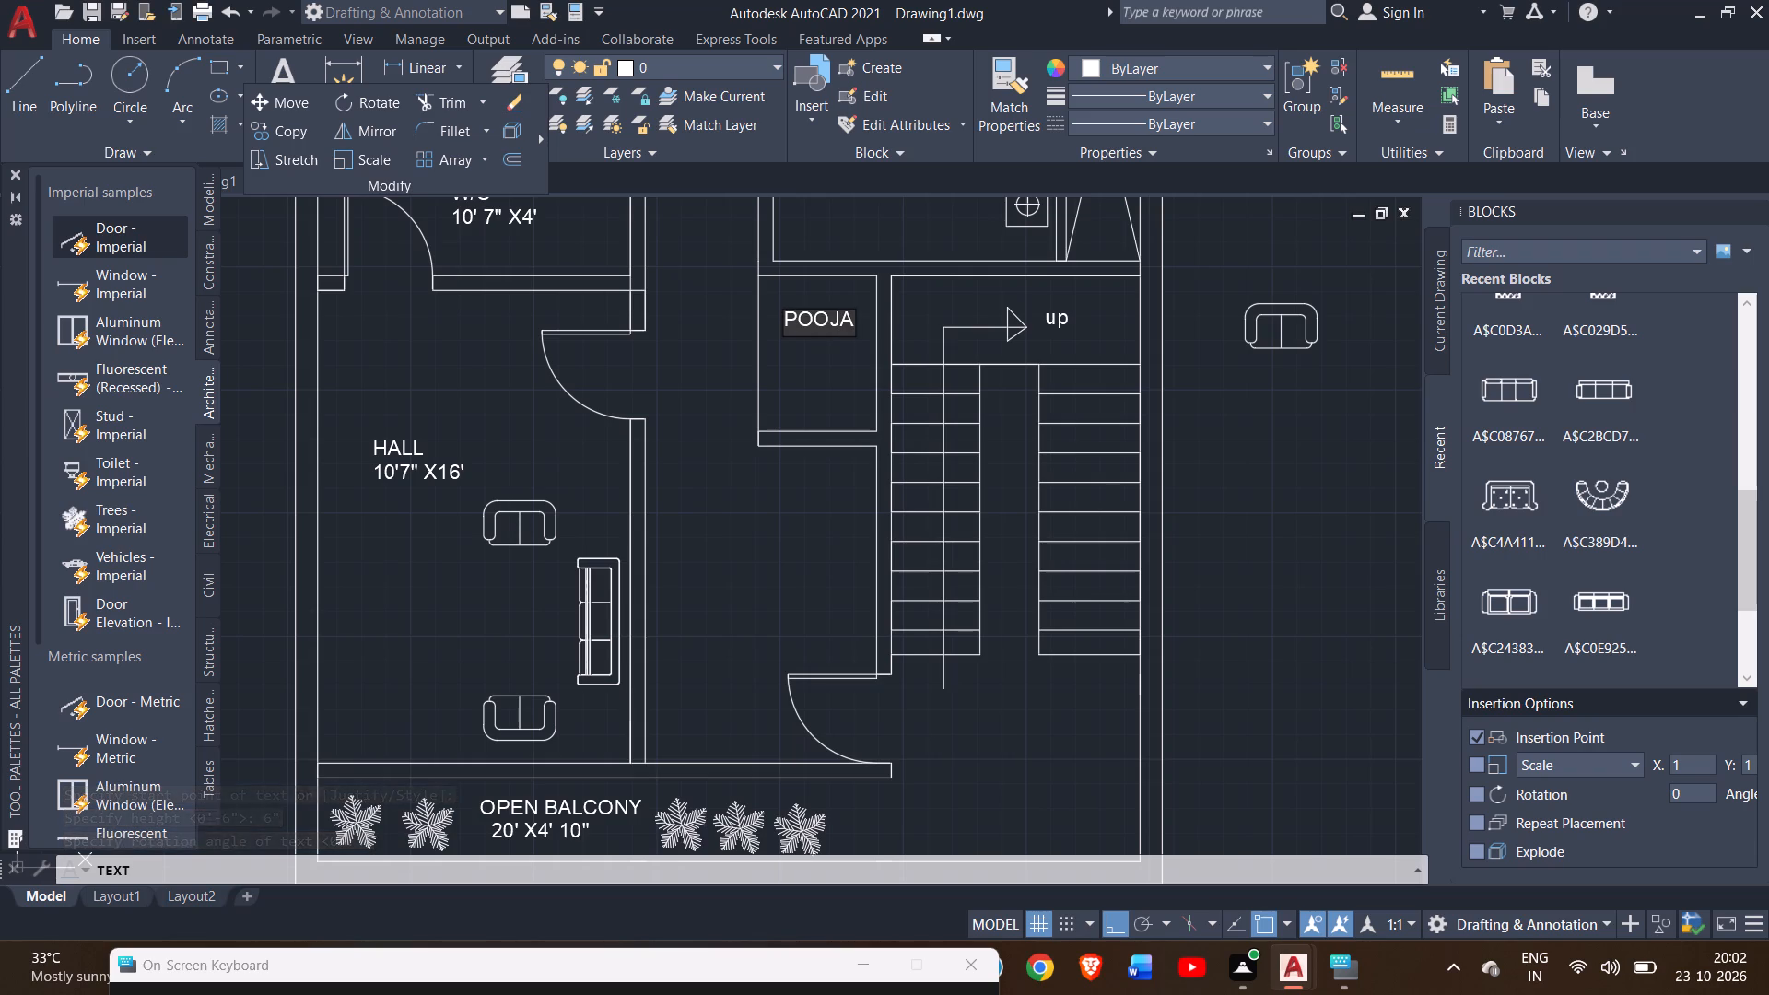
{"action": "key", "text": "Return"}
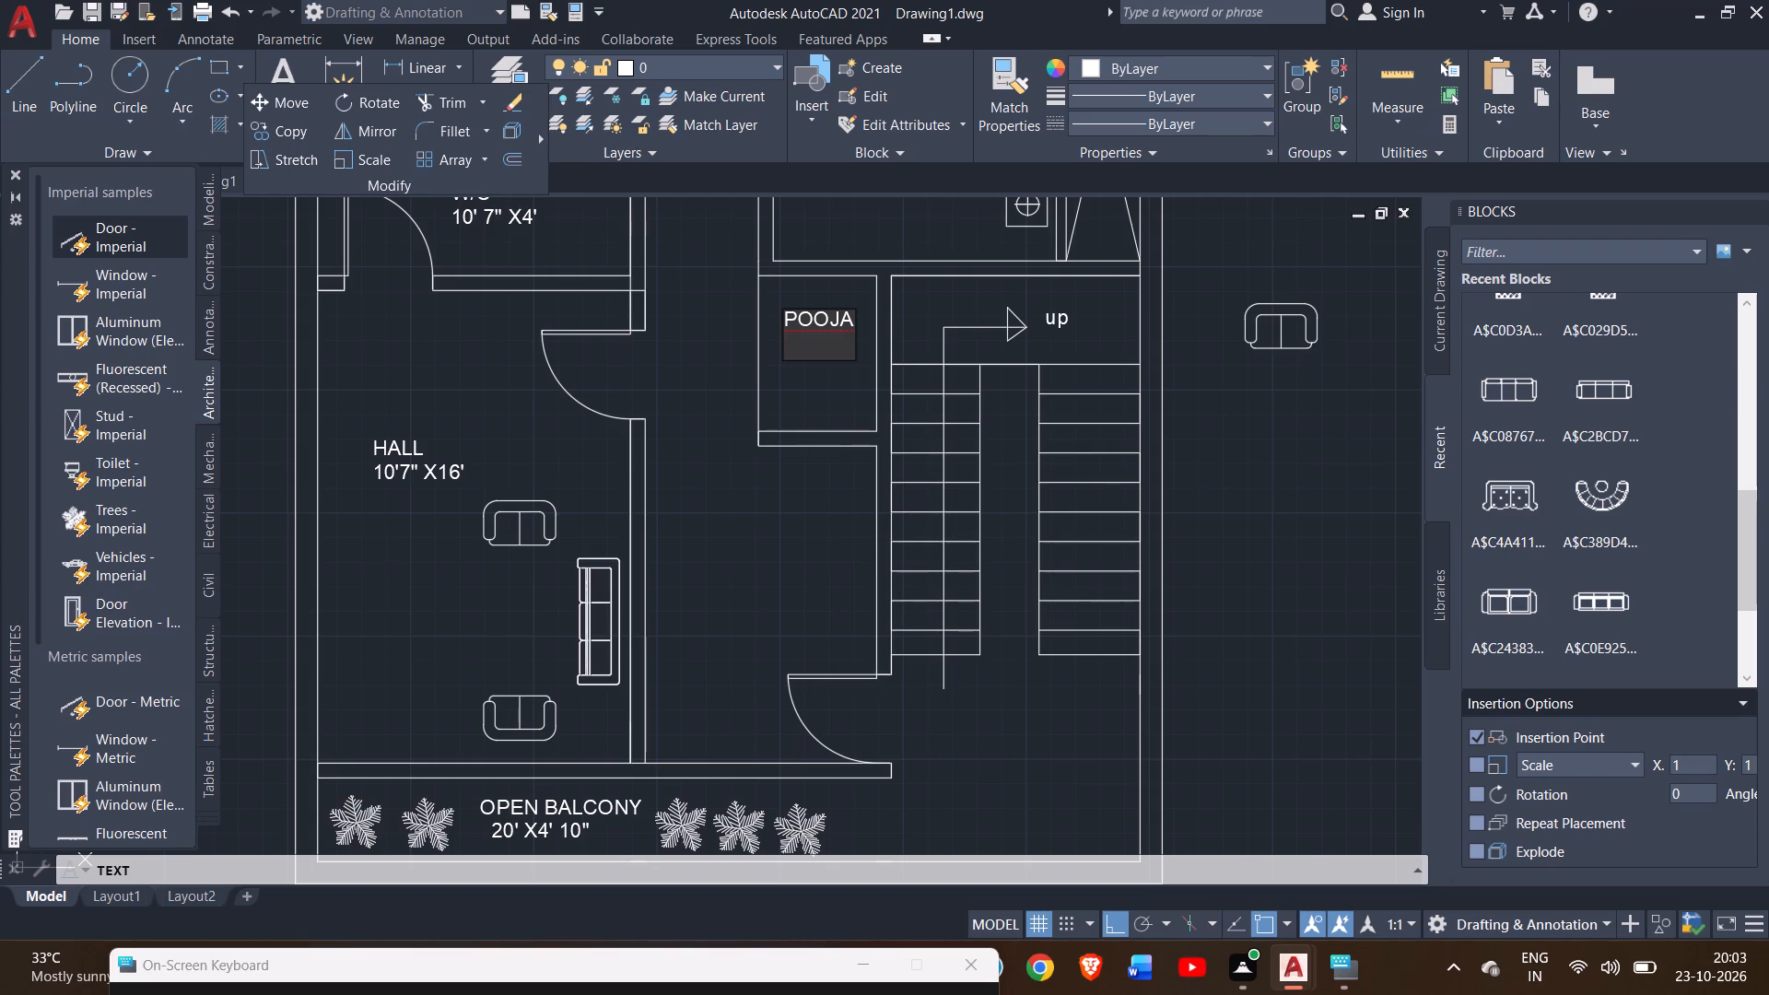
{"action": "type", "text": "4'8"}
{"action": "type", "text": "\" X"}
{"action": "type", "text": "4'6"}
{"action": "key", "text": "shift+quotedbl"}
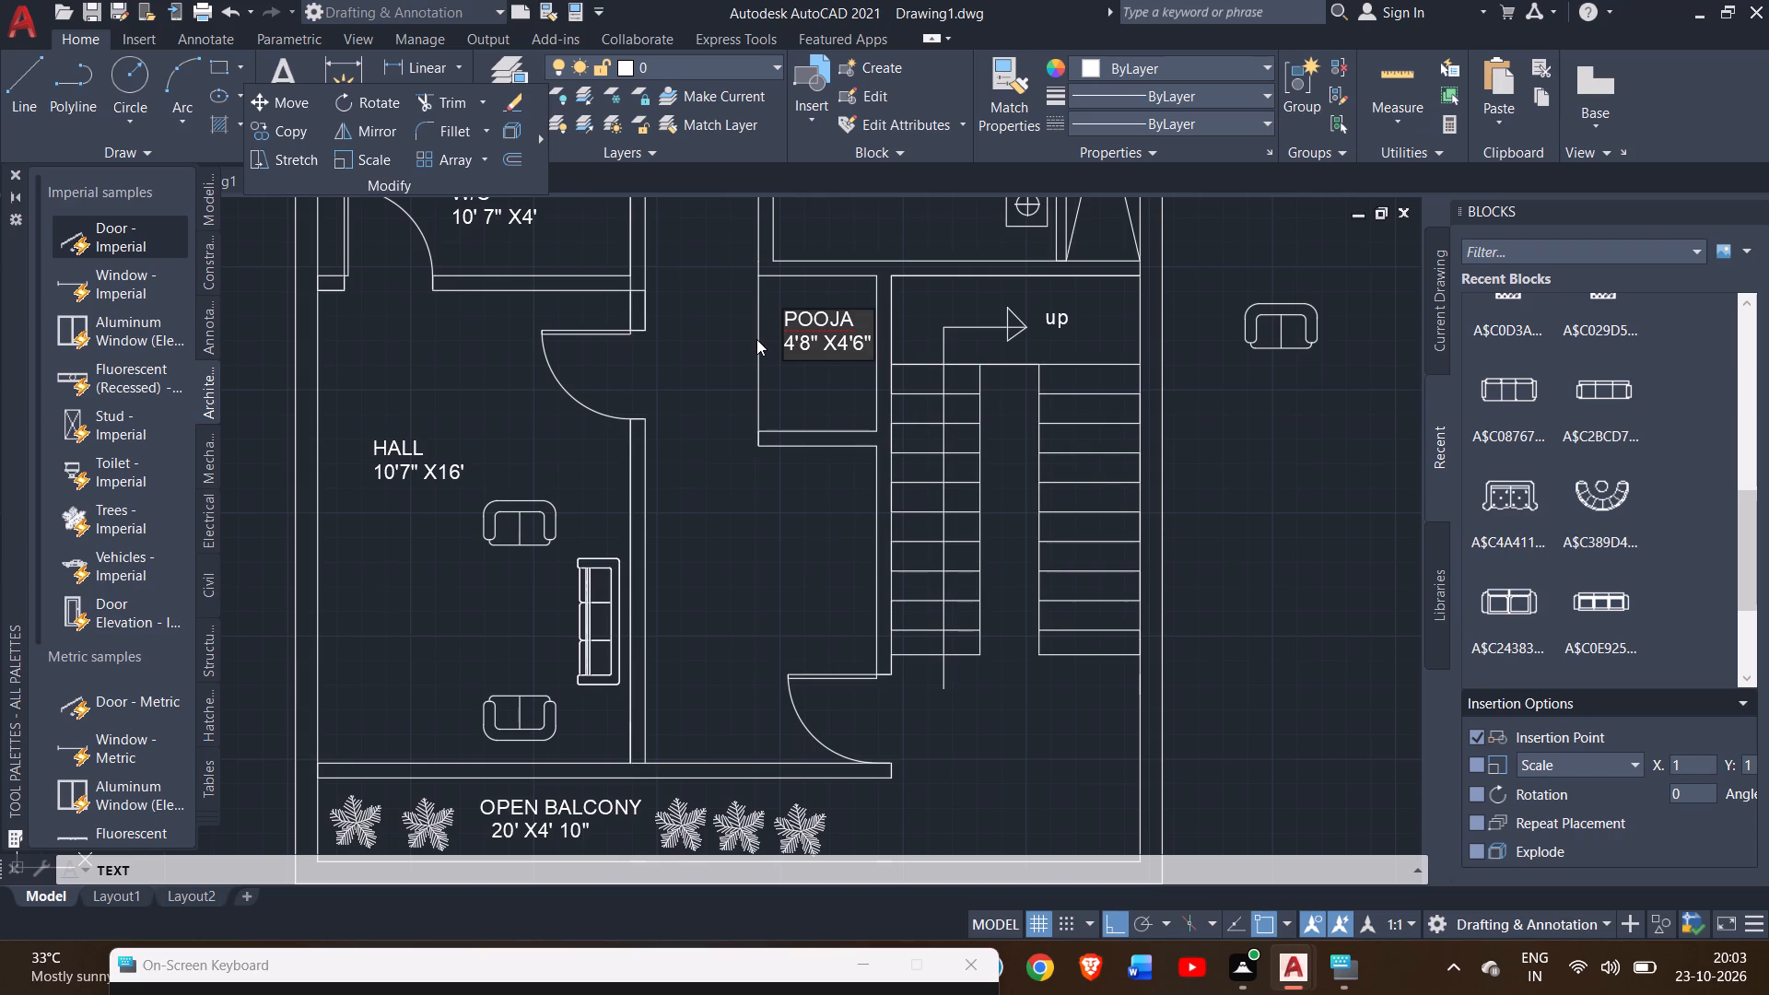
Place the text line DRAWING ROOM in the space south of the pooja room, between the hall and the staircase.
{"action": "scroll", "coordinate": [702, 517], "scroll_direction": "up", "scroll_amount": 3, "text": "ctrl"}
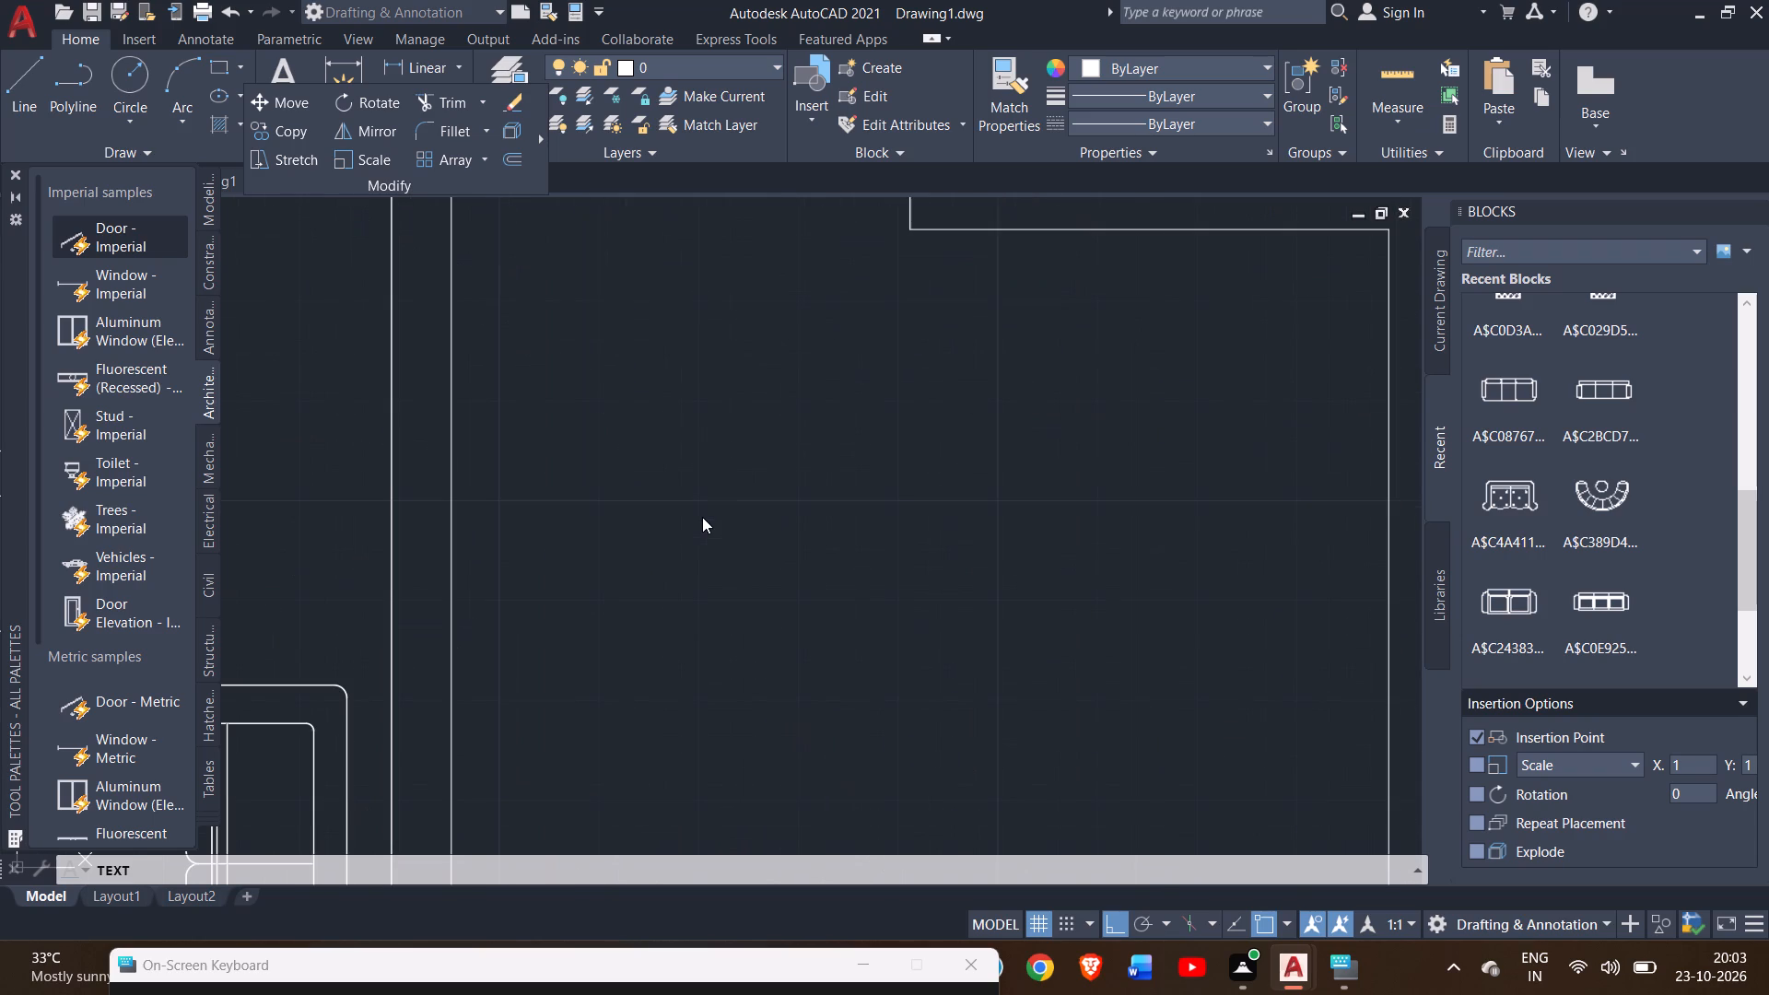
{"action": "left_click", "coordinate": [621, 696]}
{"action": "scroll", "coordinate": [621, 696], "scroll_direction": "down", "scroll_amount": 1, "text": "ctrl"}
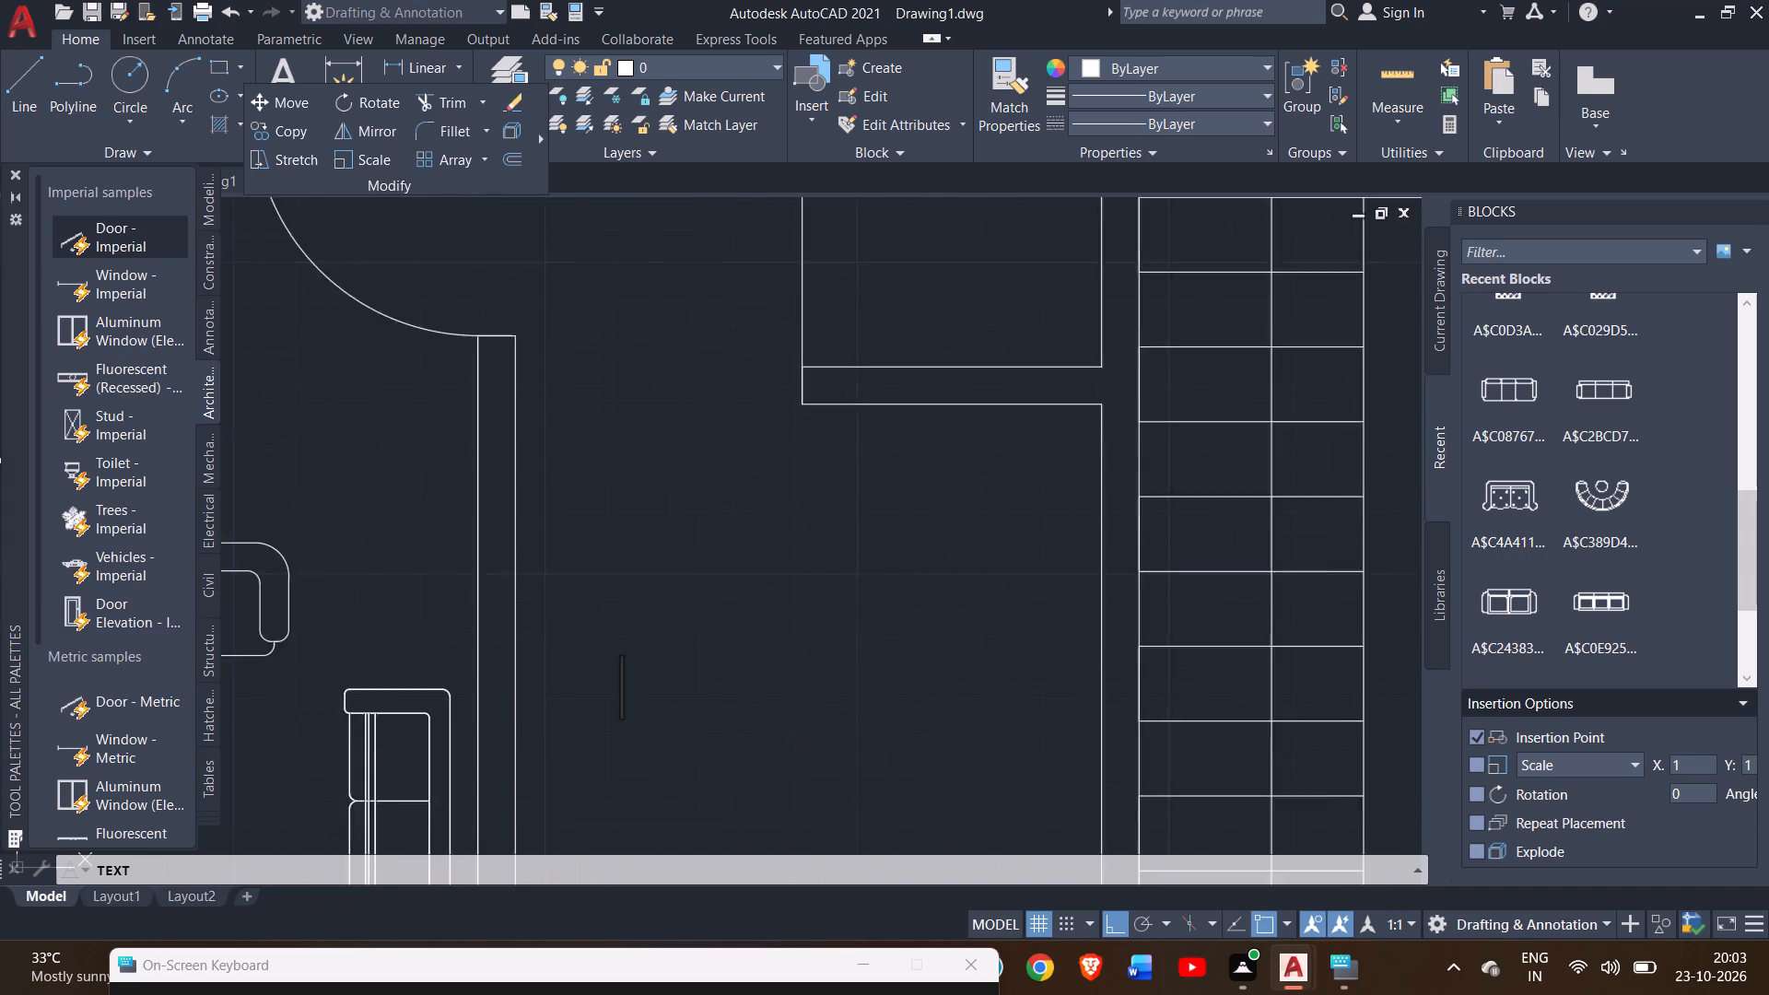
{"action": "scroll", "coordinate": [621, 696], "scroll_direction": "down", "scroll_amount": 1, "text": "ctrl"}
{"action": "scroll", "coordinate": [602, 767], "scroll_direction": "down", "scroll_amount": 2, "text": "ctrl"}
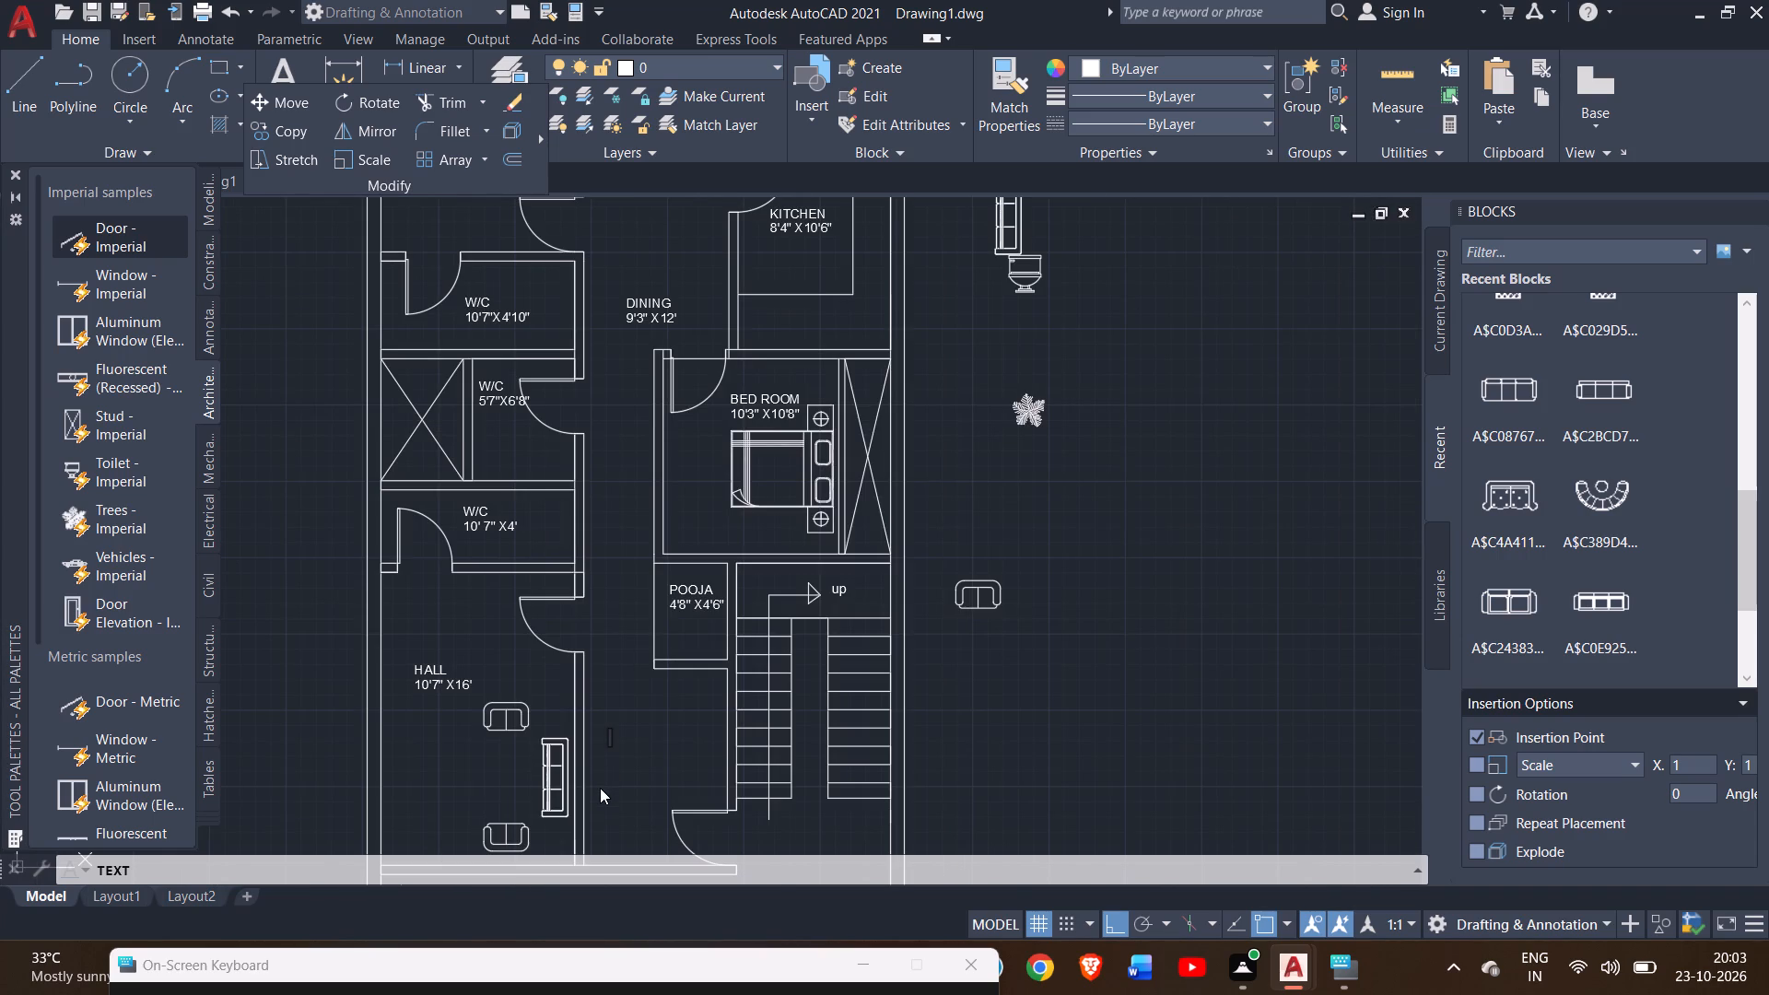
{"action": "left_click", "coordinate": [600, 788]}
{"action": "scroll", "coordinate": [600, 788], "scroll_direction": "up", "scroll_amount": 2, "text": "ctrl"}
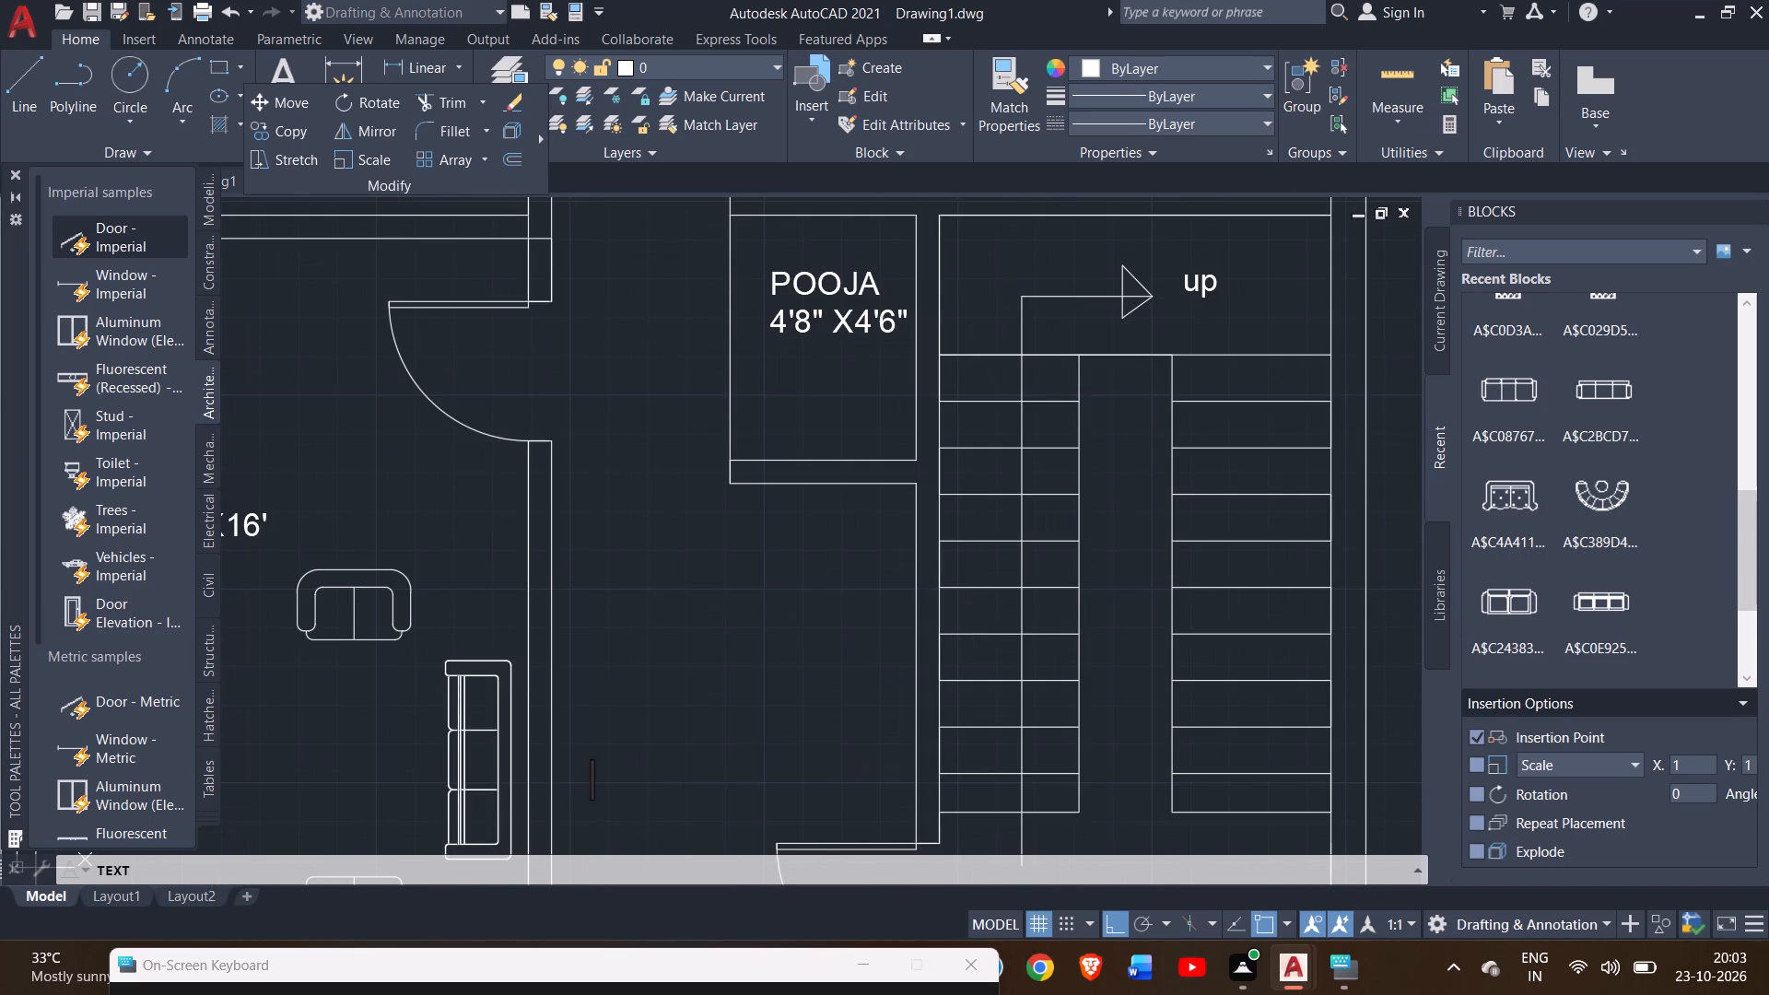
{"action": "type", "text": "DR"}
{"action": "key", "text": "a"}
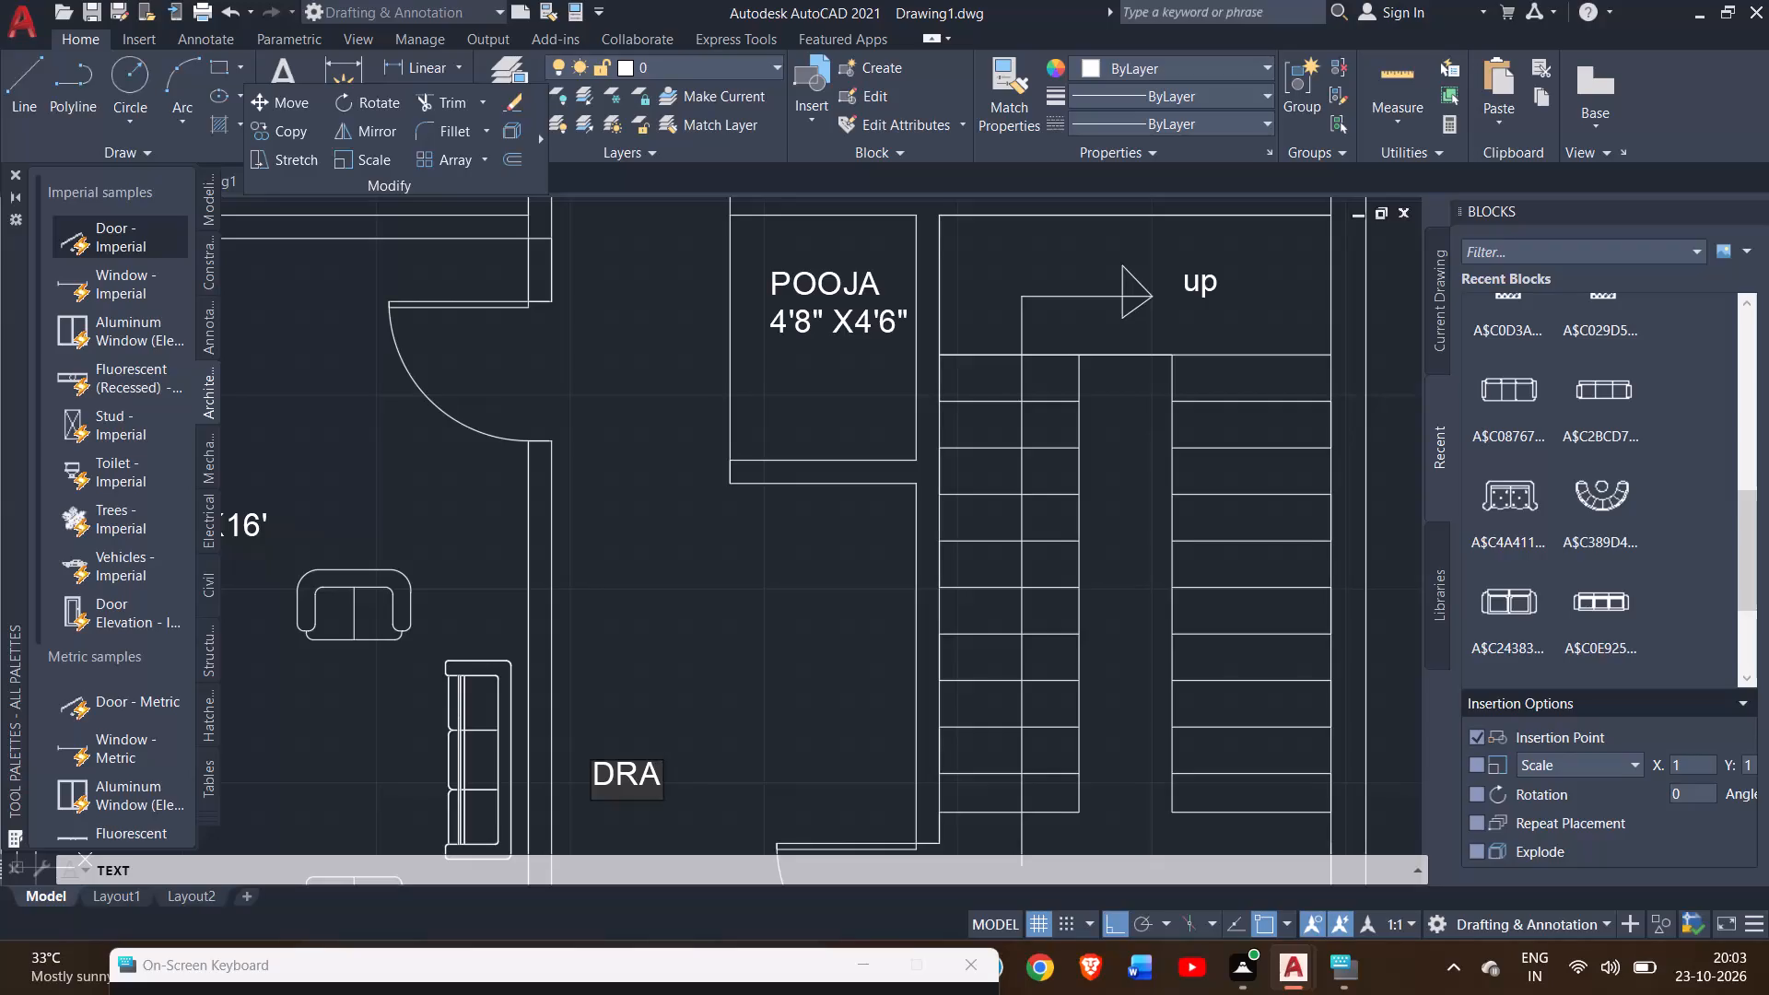
{"action": "key", "text": "w"}
{"action": "type", "text": "ING"}
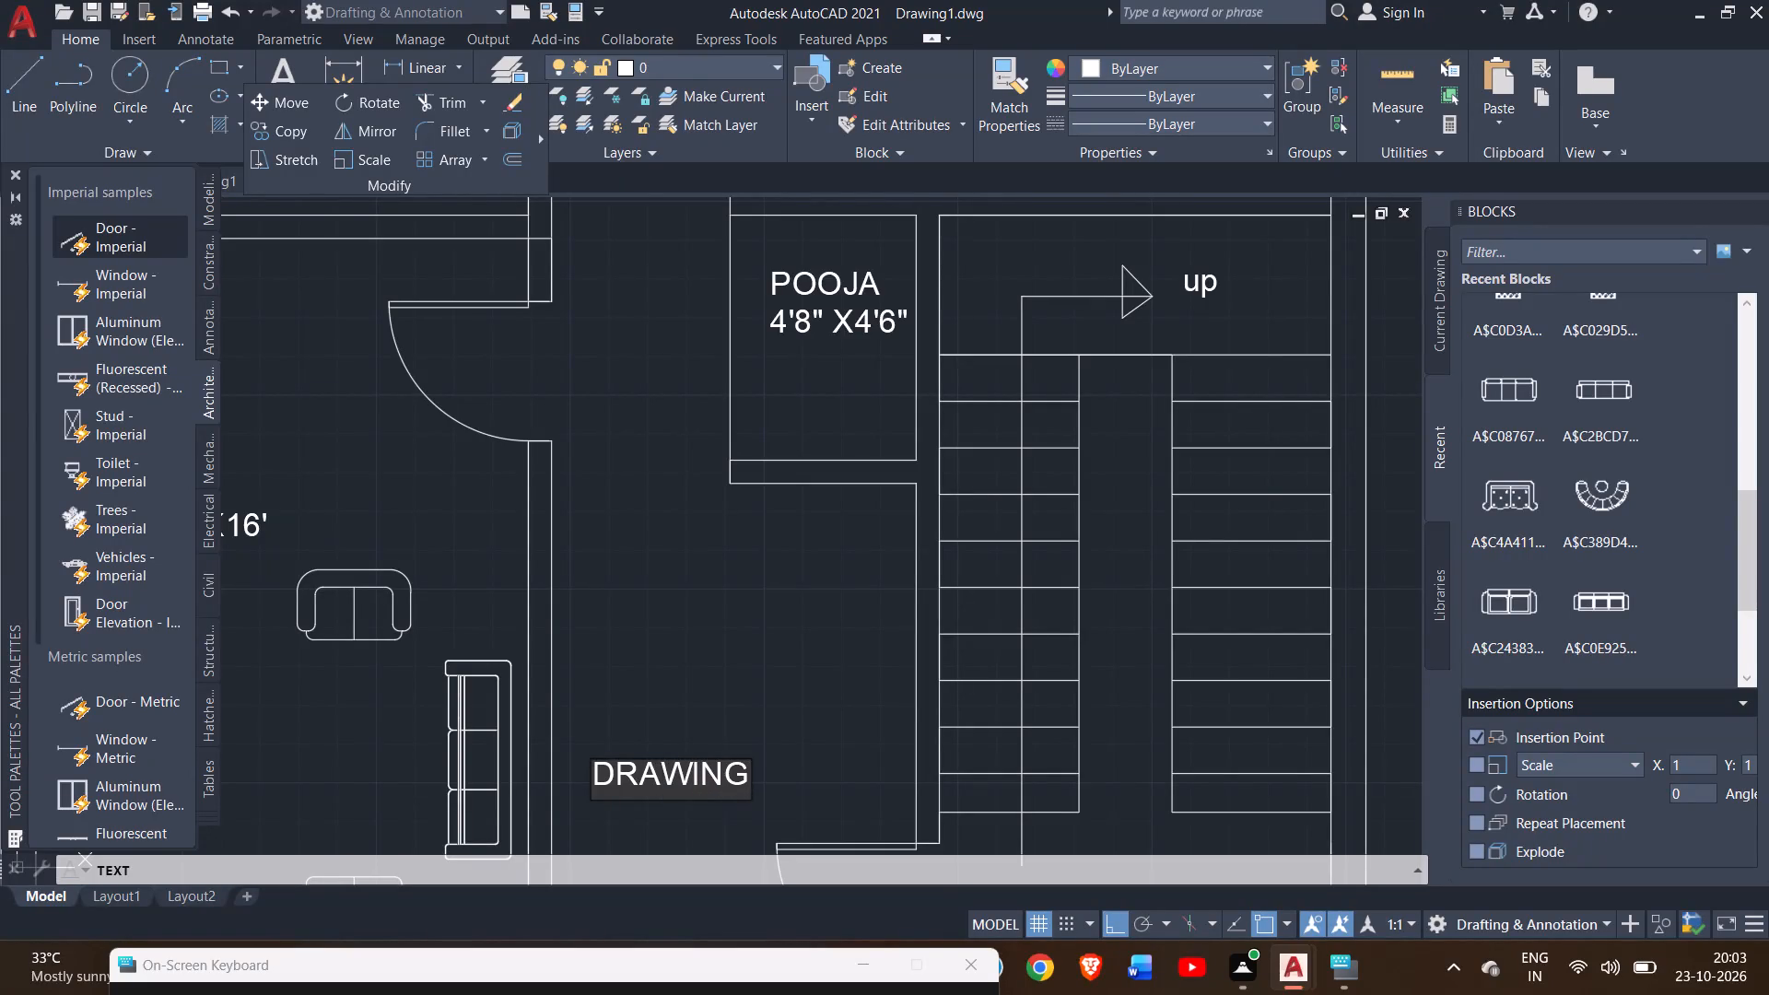
{"action": "key", "text": "space"}
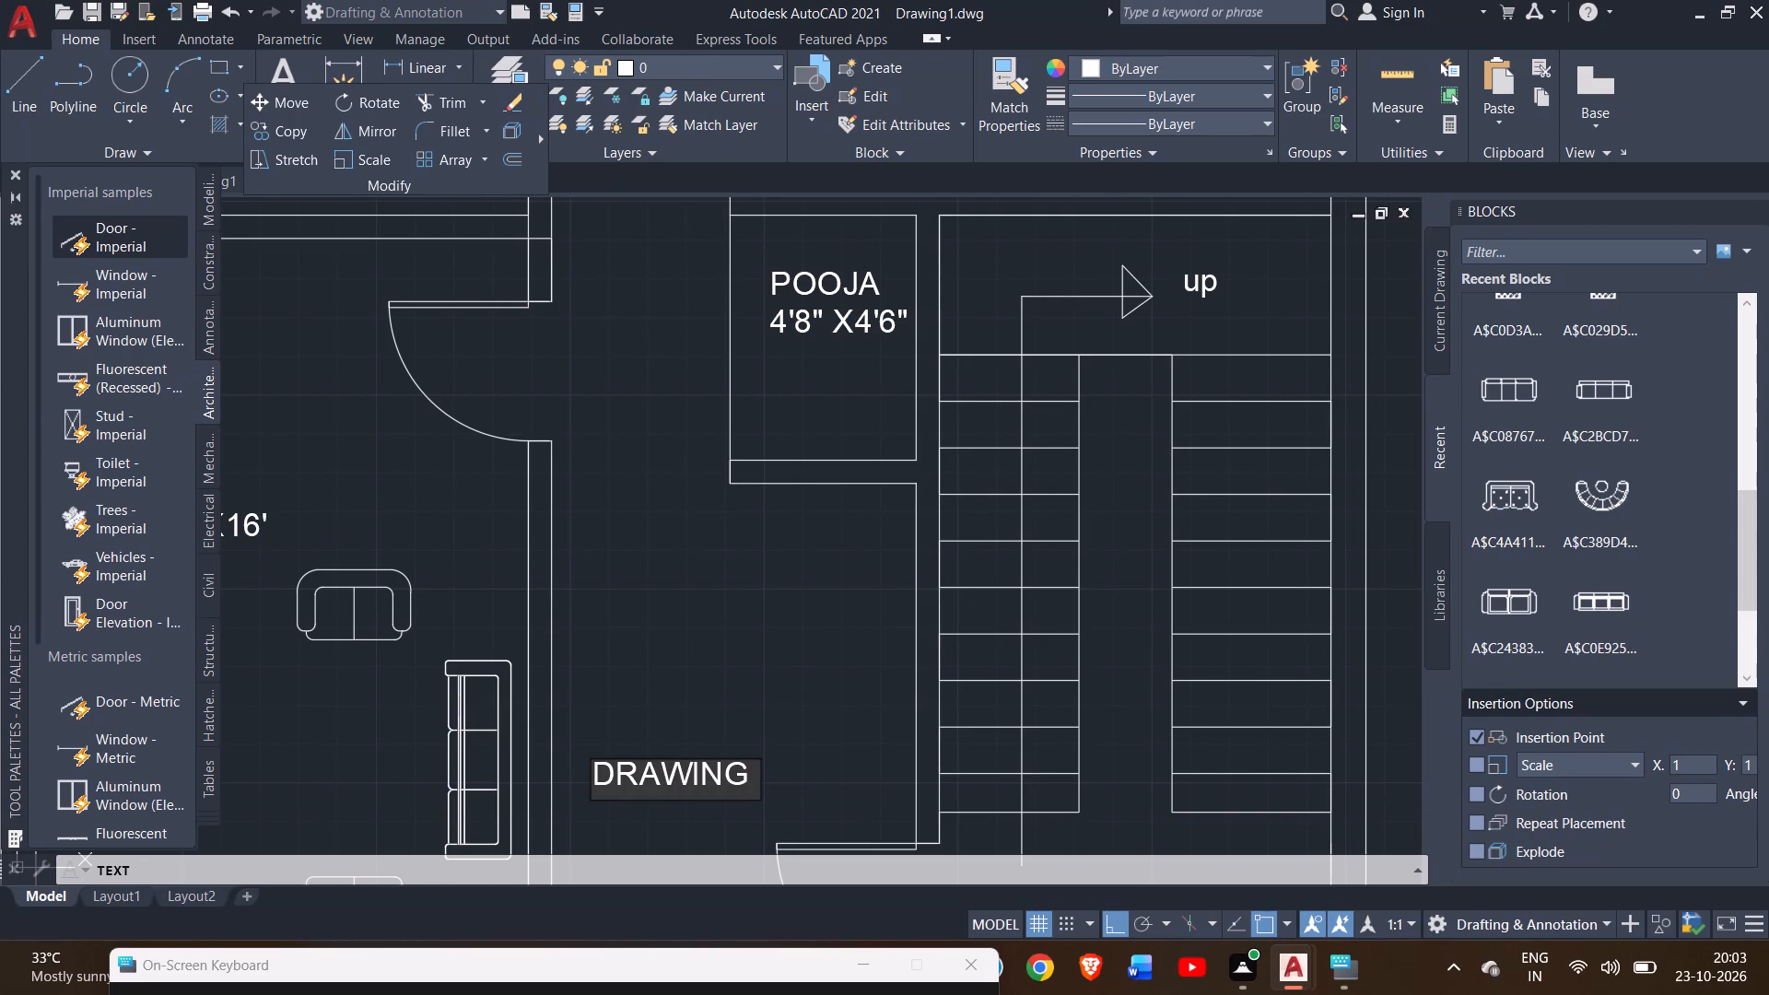
{"action": "key", "text": "r"}
{"action": "type", "text": "OOM"}
{"action": "key", "text": "Return"}
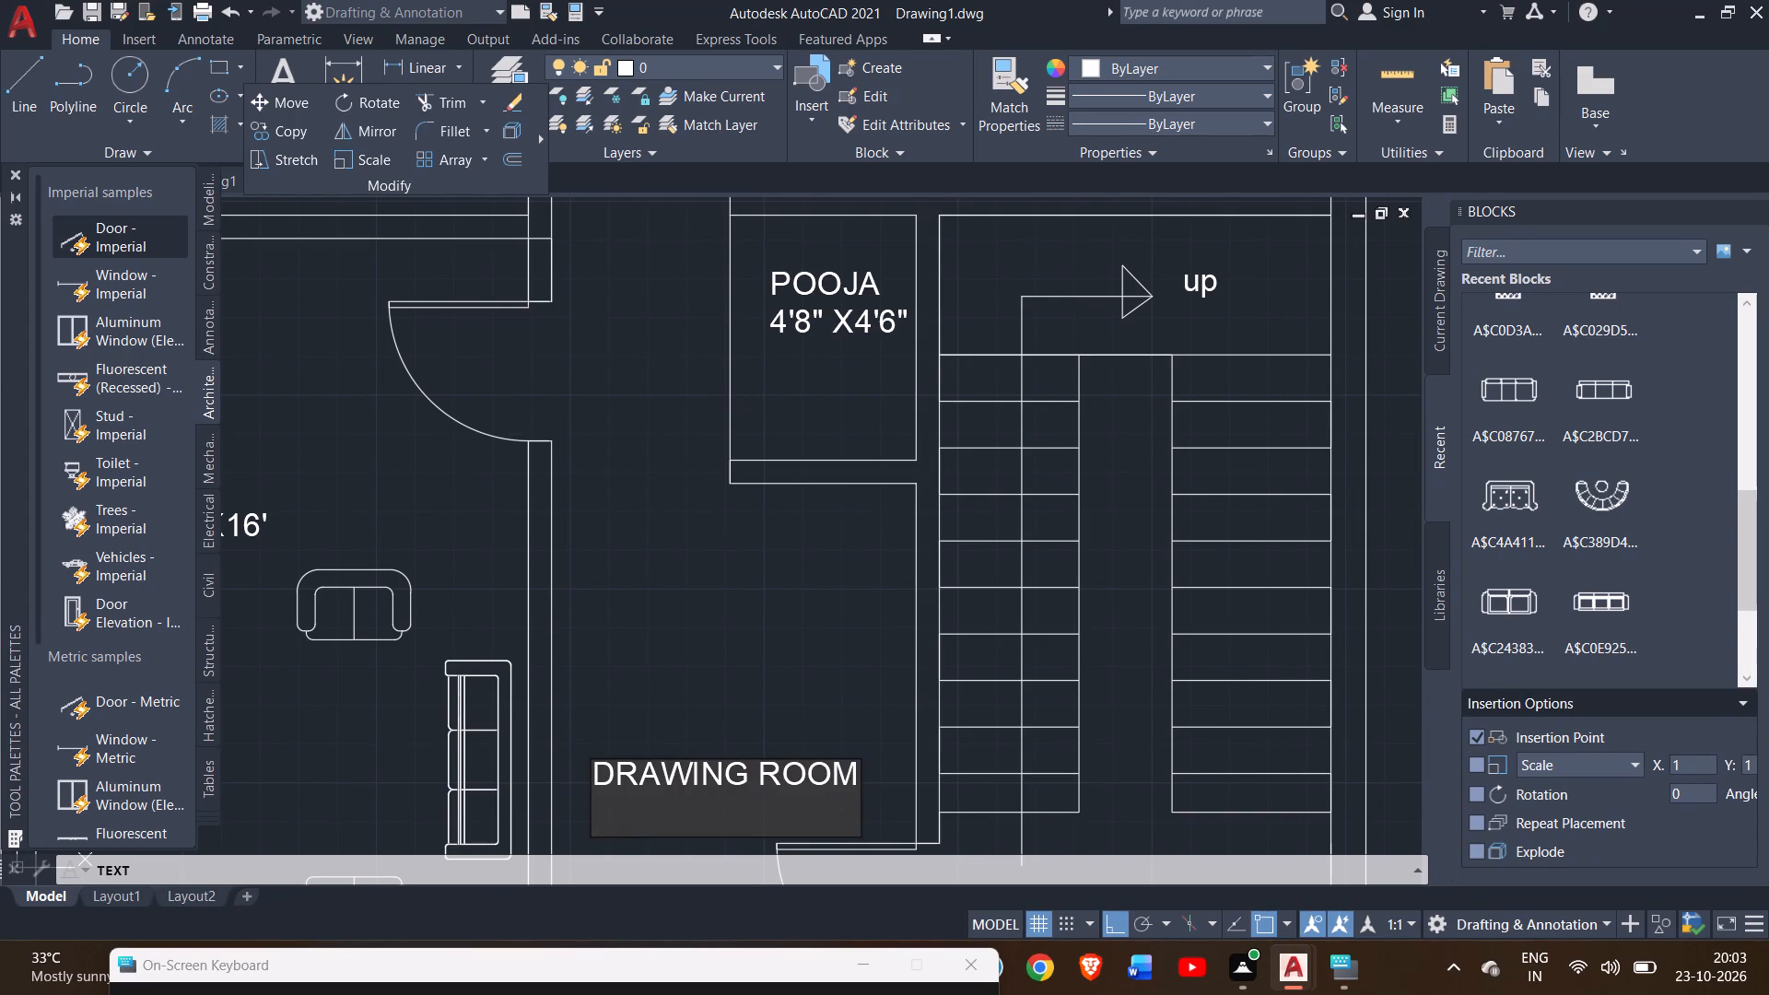
Add the indented second line 9'2" X11'2" beneath DRAWING ROOM and end the text command.
{"action": "key", "text": "space"}
{"action": "key", "text": "space"}
{"action": "key", "text": "9"}
{"action": "key", "text": "shift+quotedbl"}
{"action": "key", "text": "2"}
{"action": "key", "text": "BackSpace"}
{"action": "key", "text": "BackSpace"}
{"action": "key", "text": "apostrophe"}
{"action": "key", "text": "2"}
{"action": "key", "text": "shift+quotedbl"}
{"action": "key", "text": "space"}
{"action": "type", "text": "X"}
{"action": "type", "text": "11'"}
{"action": "key", "text": "2"}
{"action": "key", "text": "shift+quotedbl"}
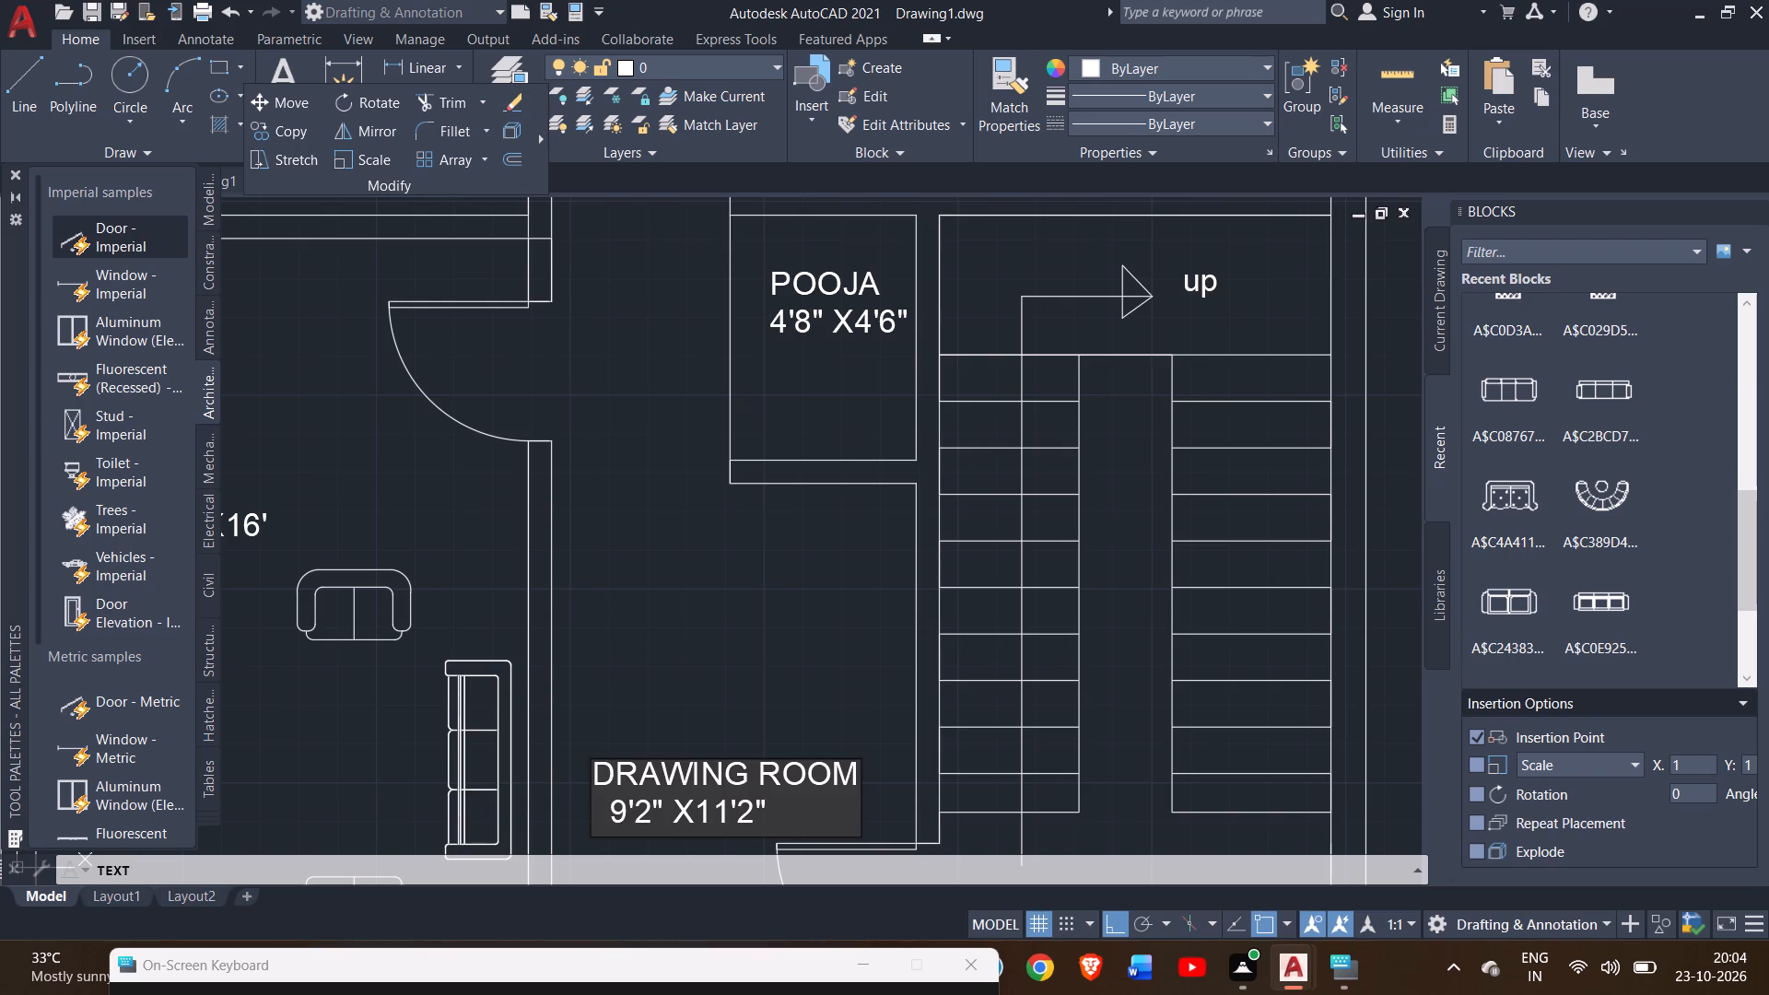
{"action": "scroll", "coordinate": [600, 788], "scroll_direction": "down", "scroll_amount": 2, "text": "ctrl"}
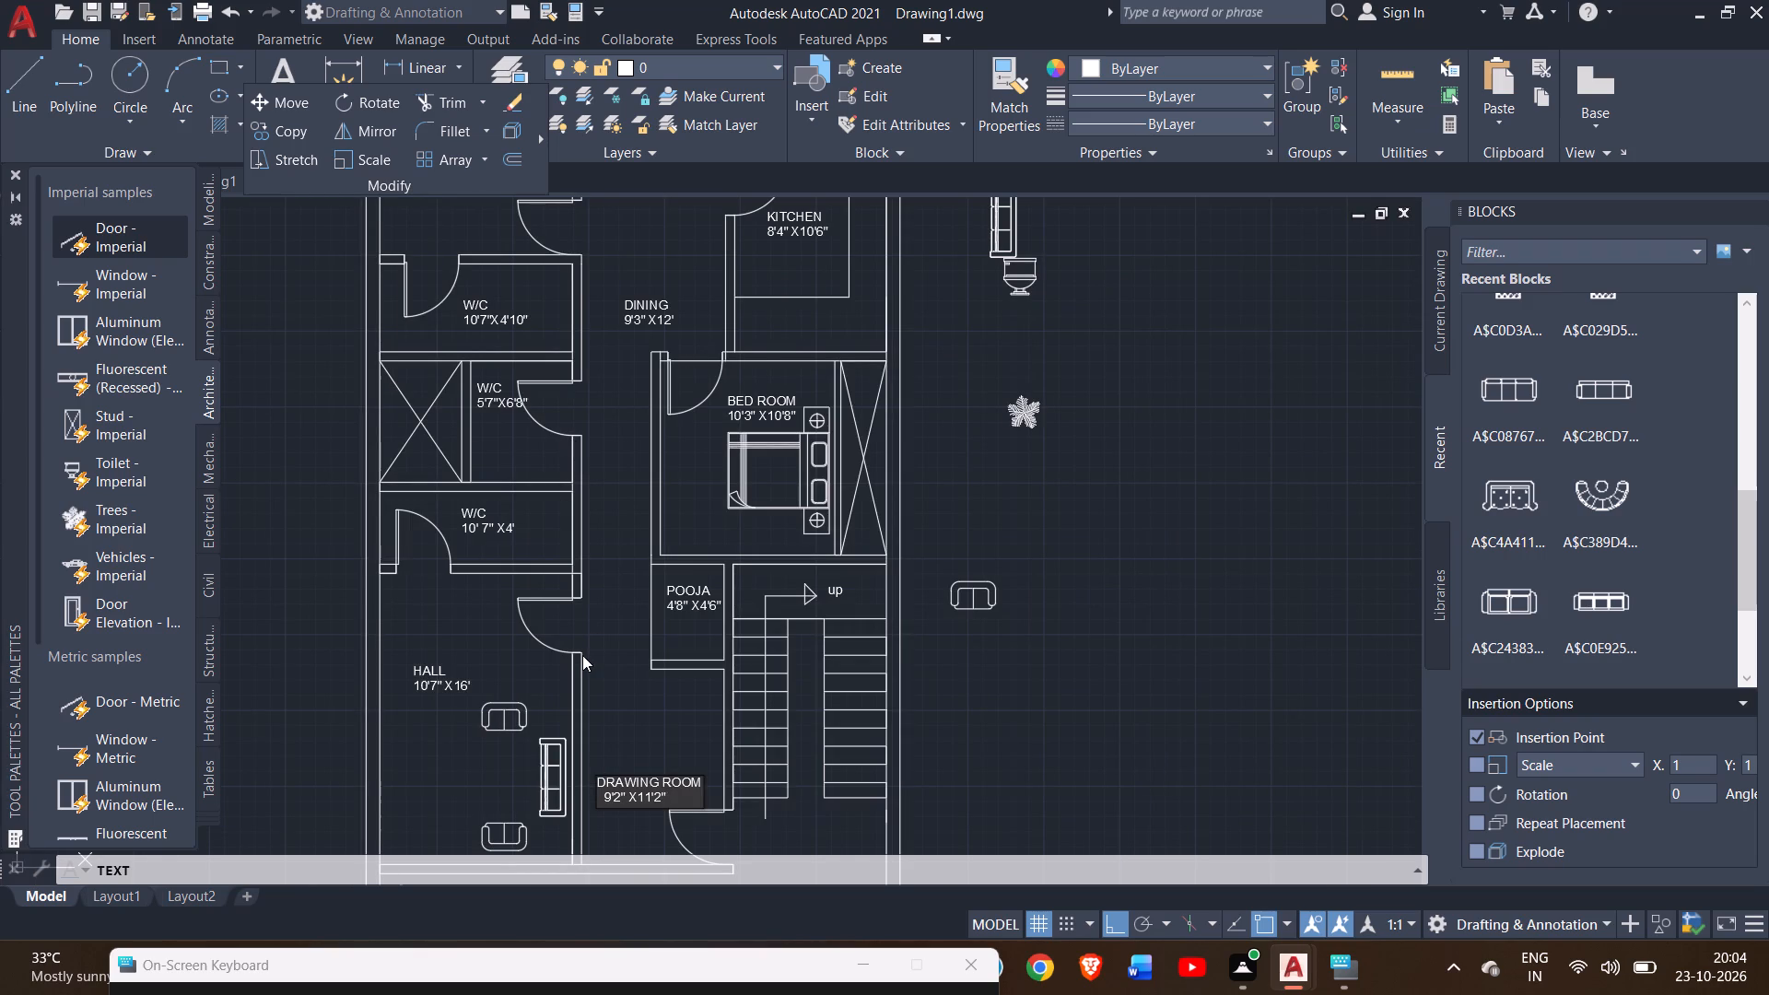
{"action": "left_click", "coordinate": [28, 74]}
{"action": "left_click", "coordinate": [407, 381]}
{"action": "scroll", "coordinate": [407, 381], "scroll_direction": "down", "scroll_amount": 1, "text": "ctrl"}
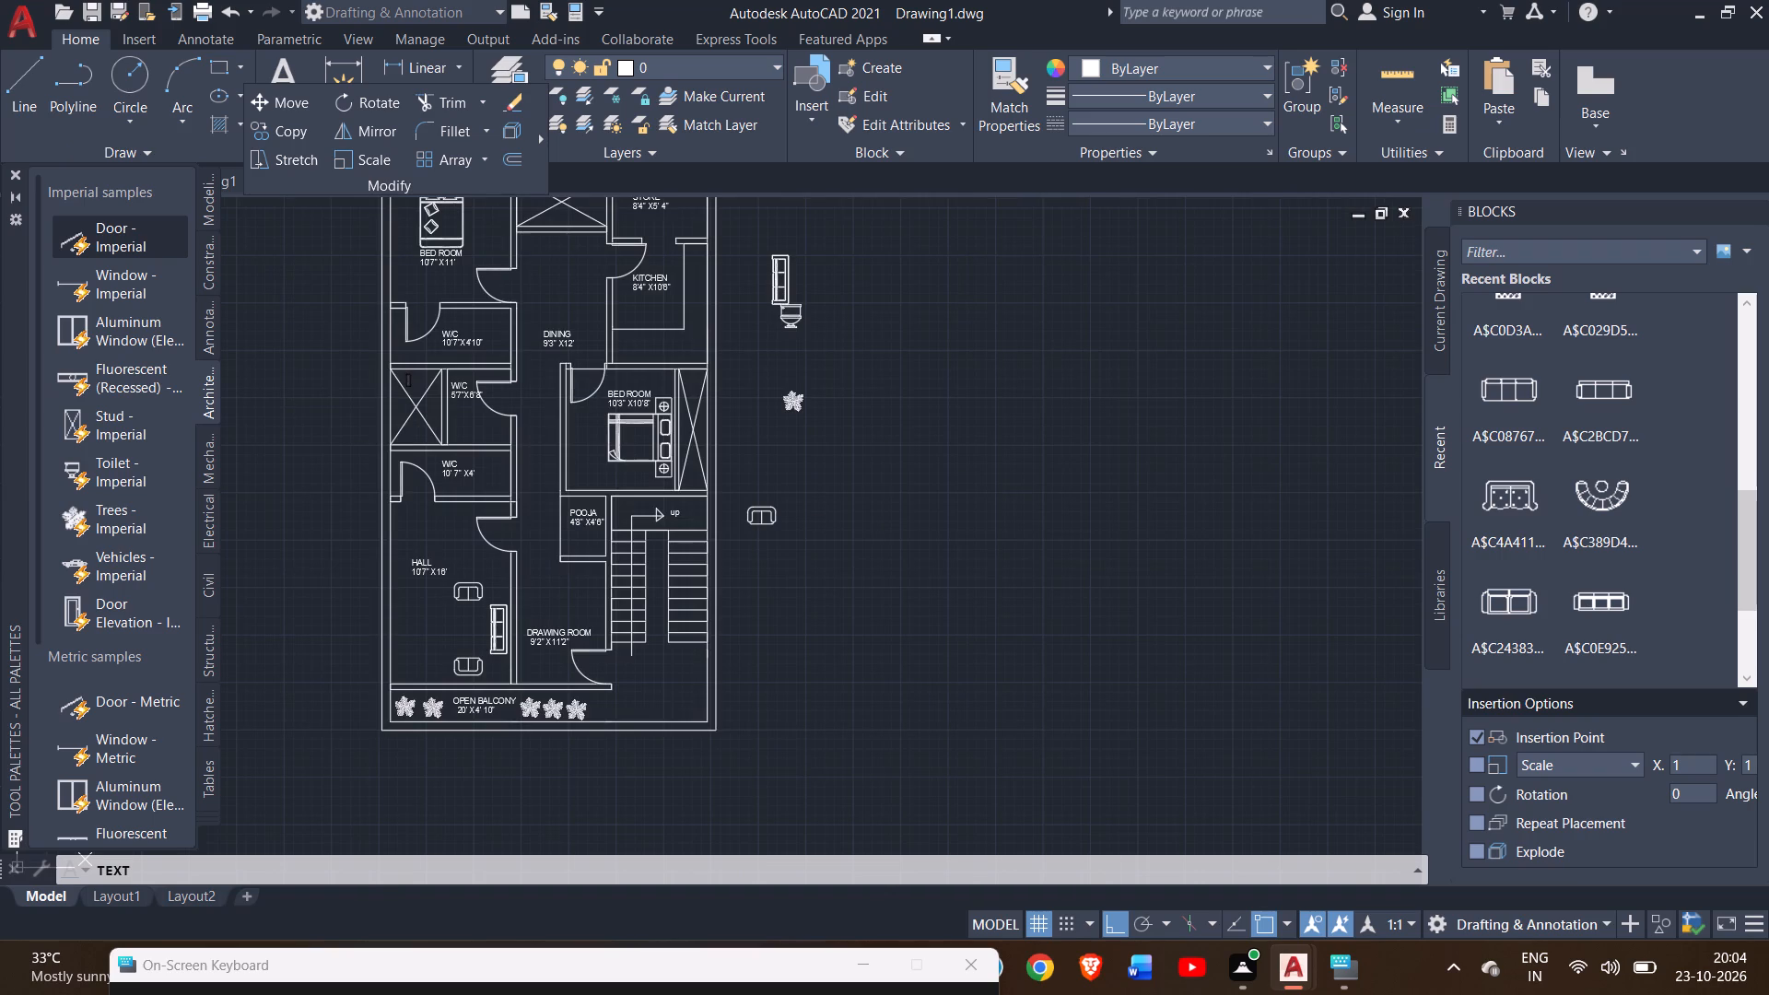
{"action": "scroll", "coordinate": [418, 349], "scroll_direction": "down", "scroll_amount": 1, "text": "ctrl"}
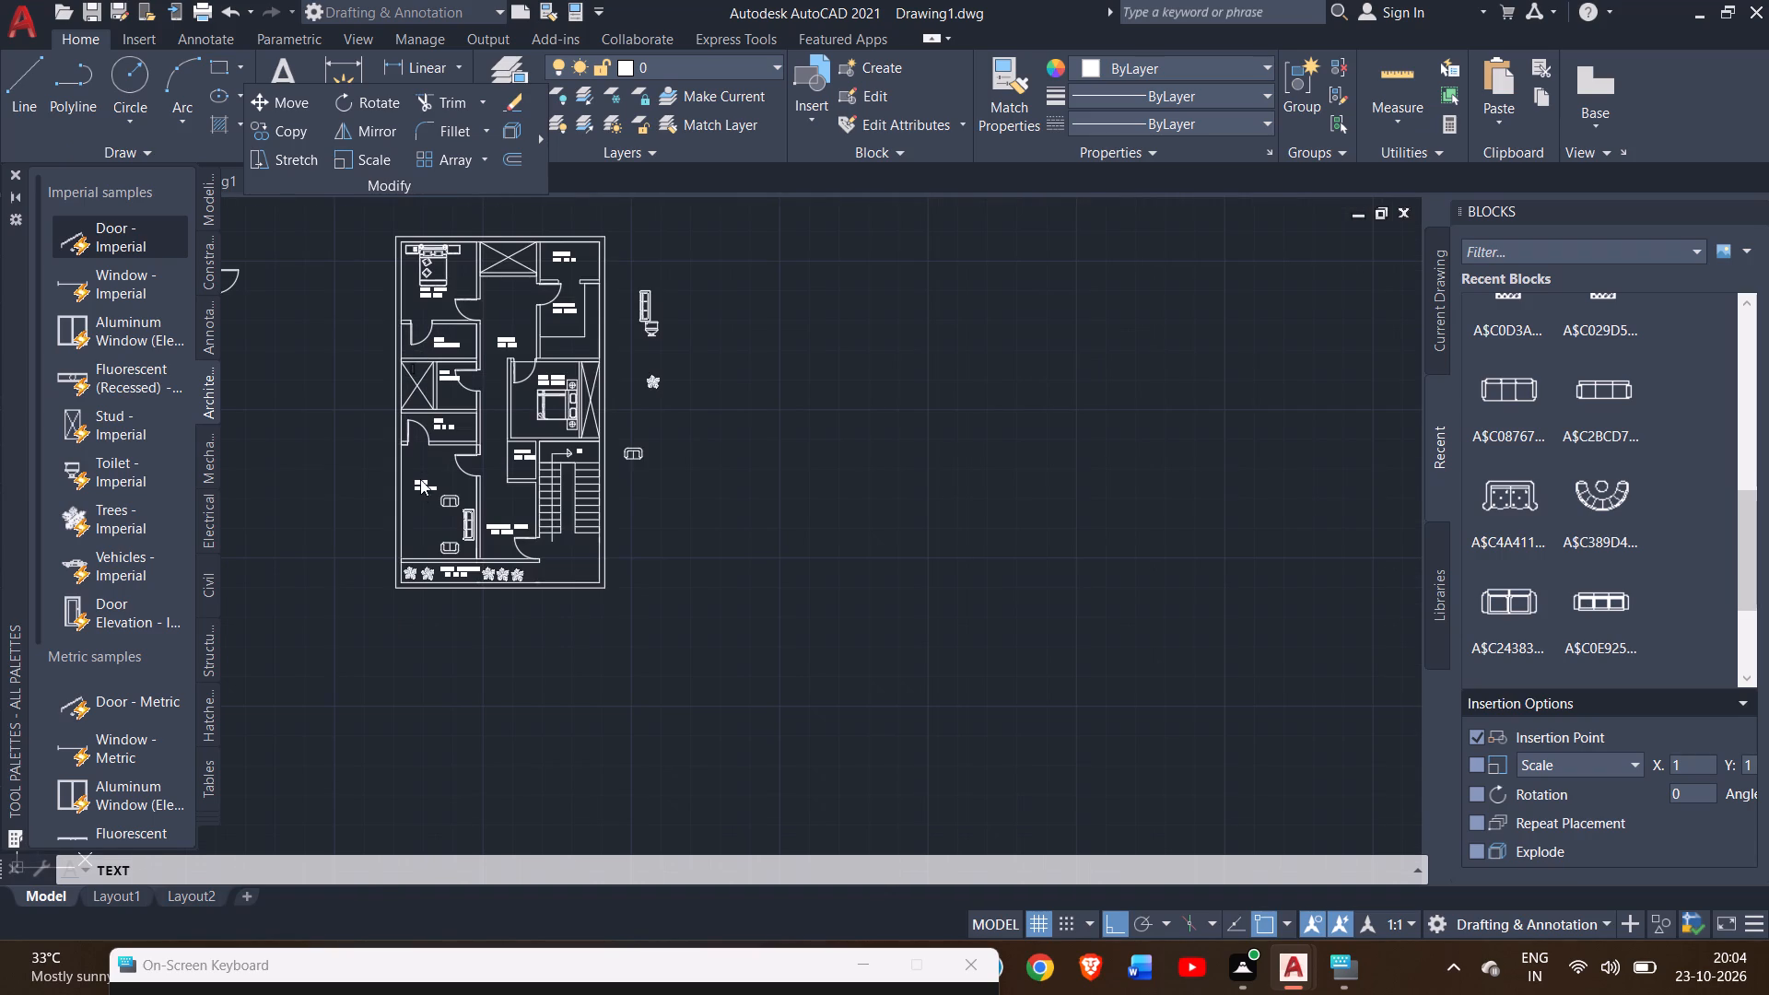
{"action": "scroll", "coordinate": [421, 491], "scroll_direction": "up", "scroll_amount": 2, "text": "ctrl"}
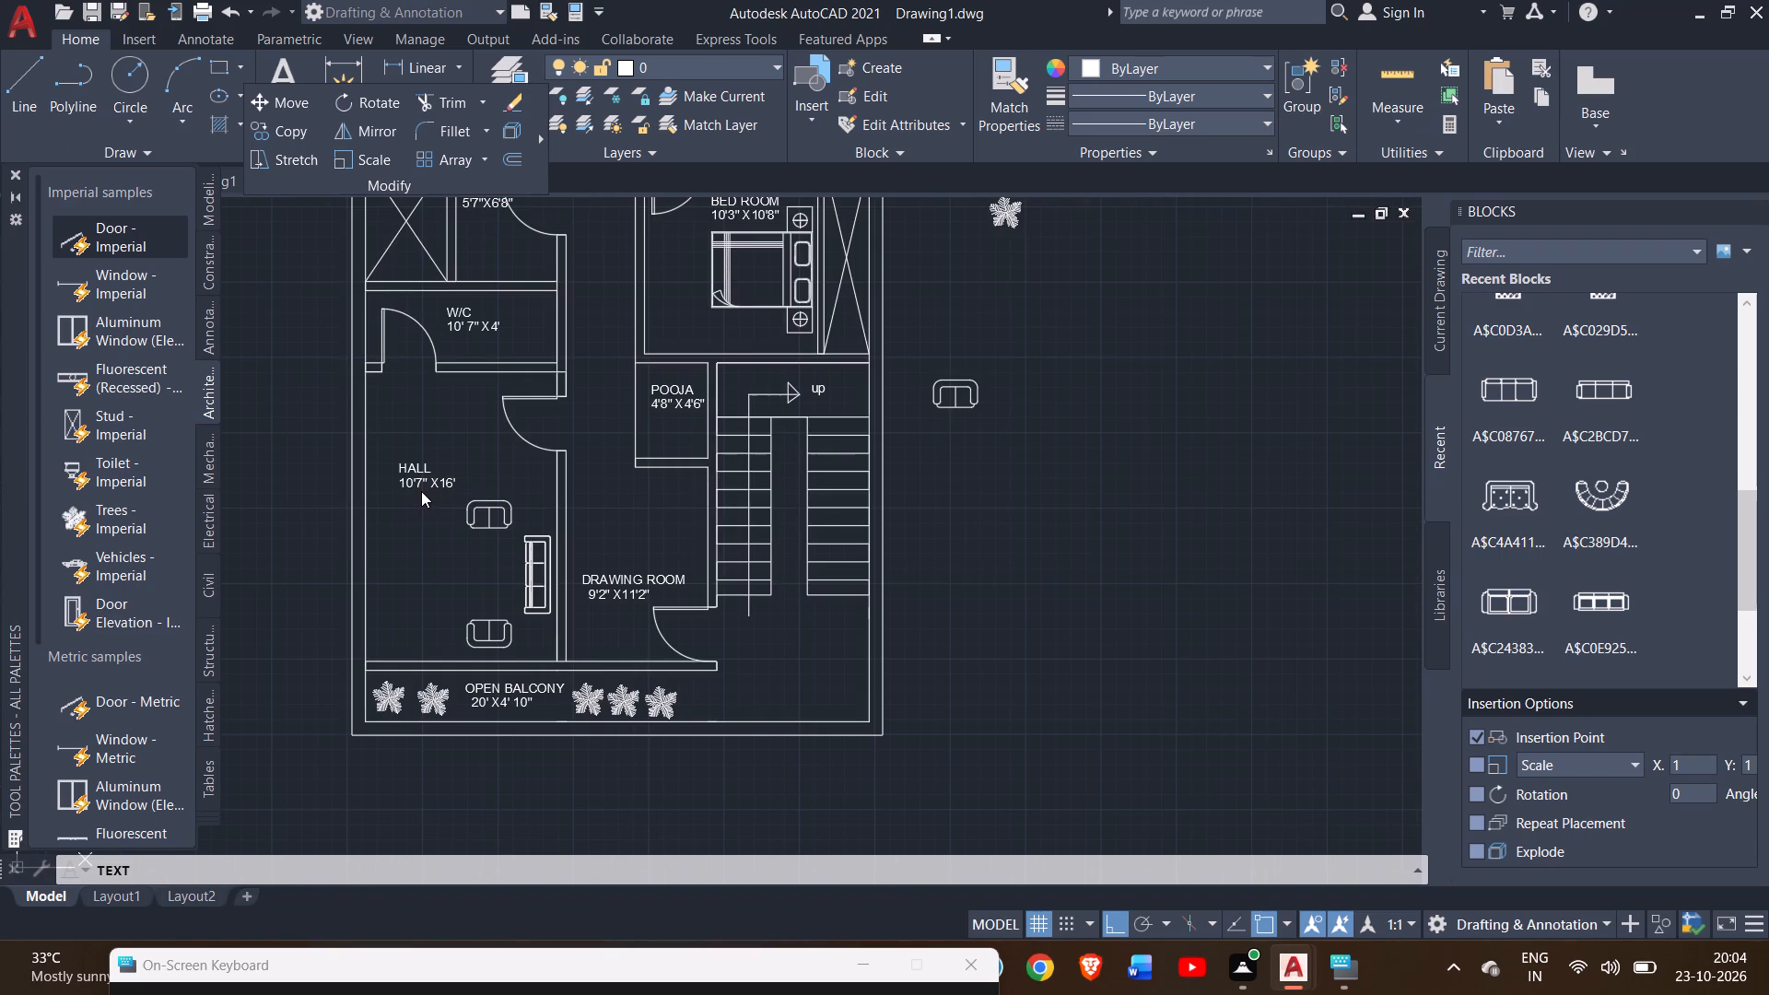
{"action": "right_click", "coordinate": [1000, 556]}
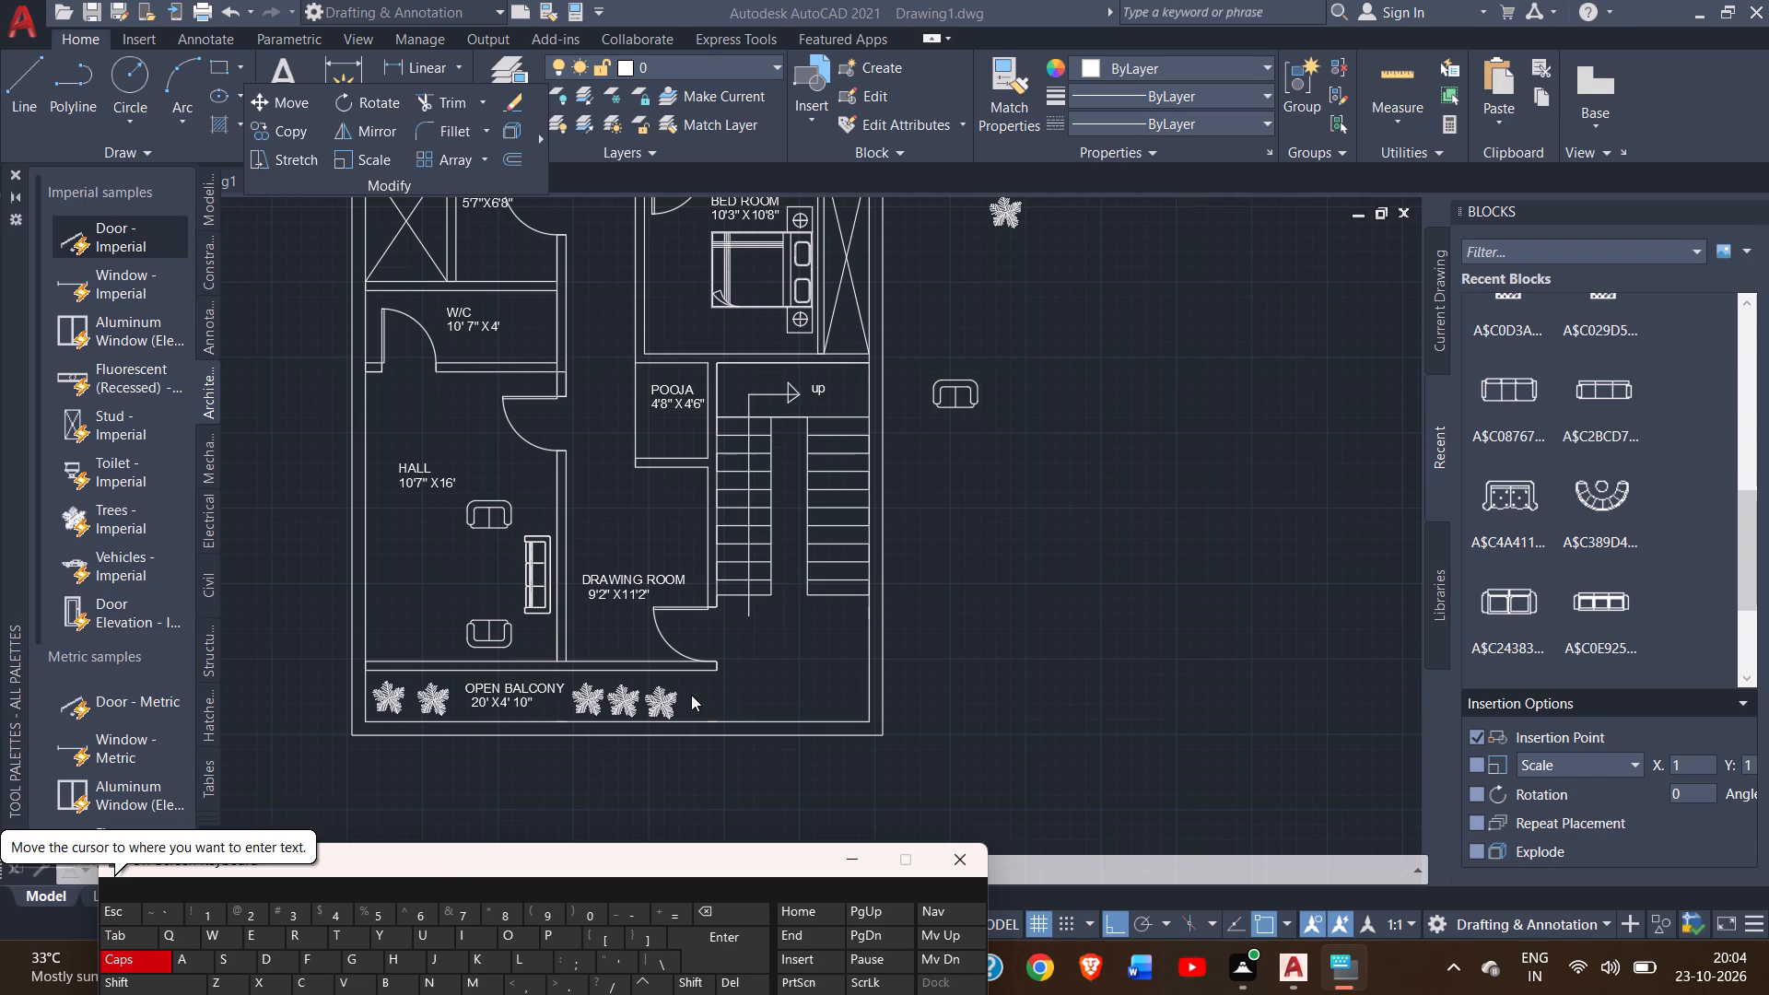
{"action": "left_click", "coordinate": [34, 88]}
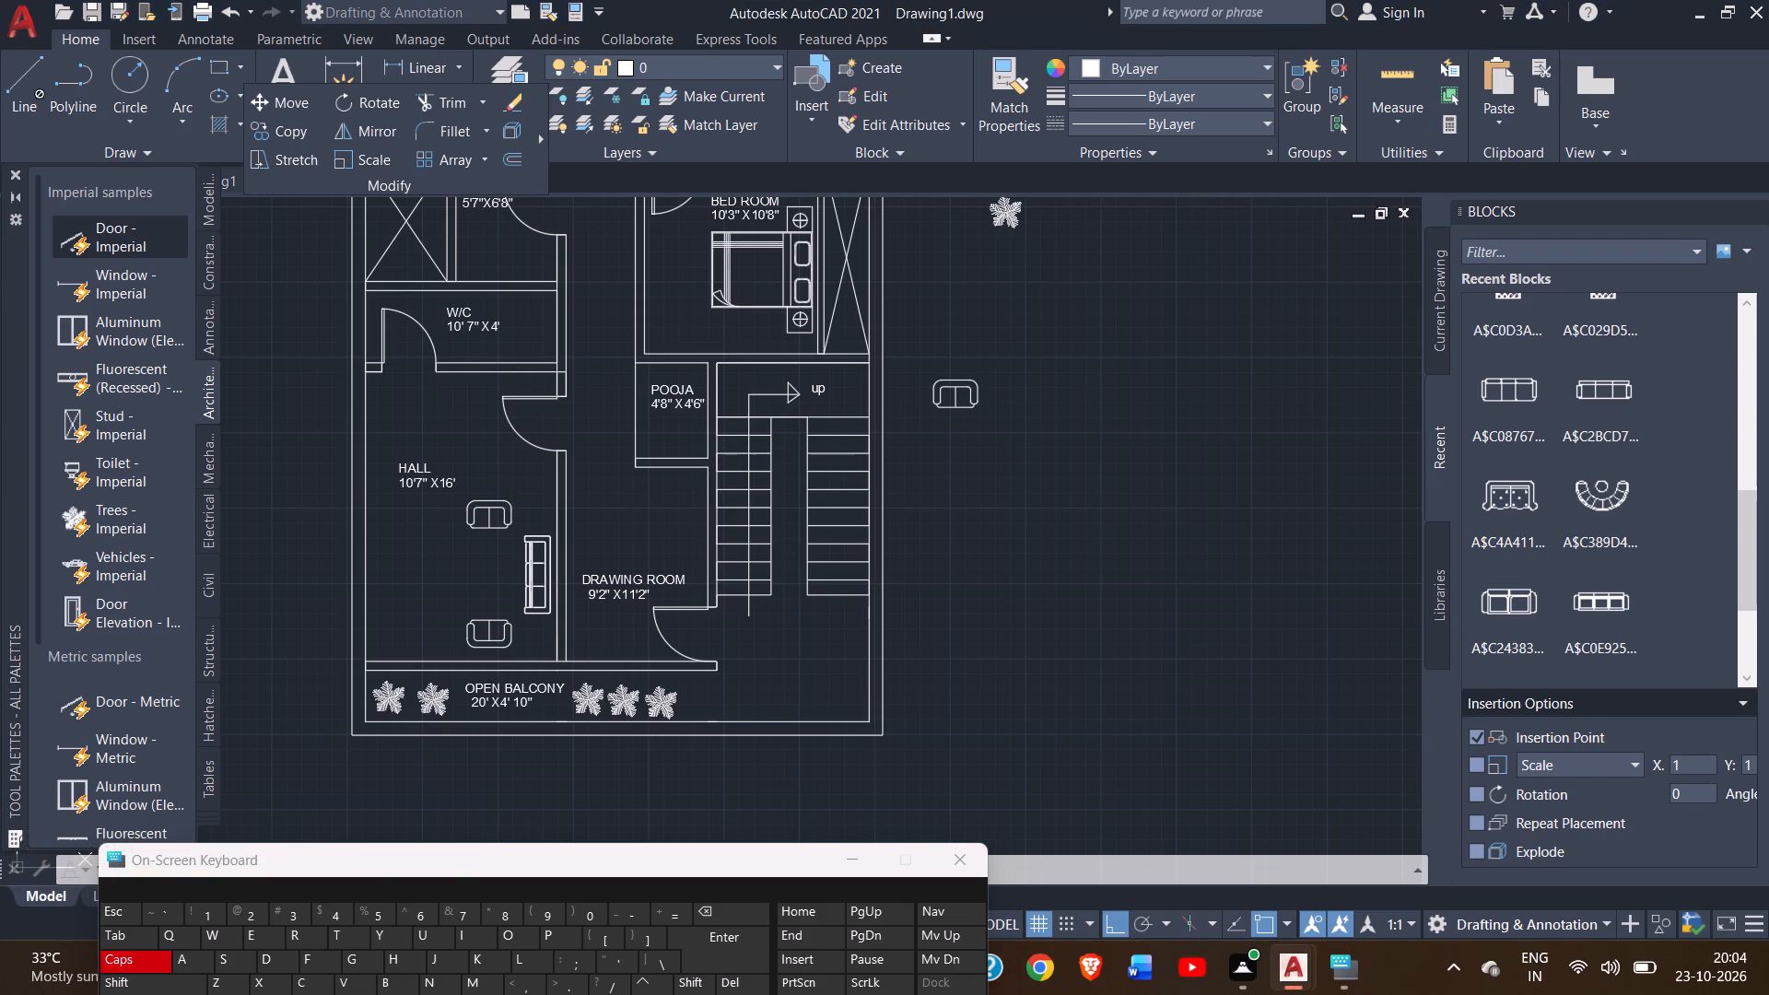
{"action": "right_click", "coordinate": [1063, 573]}
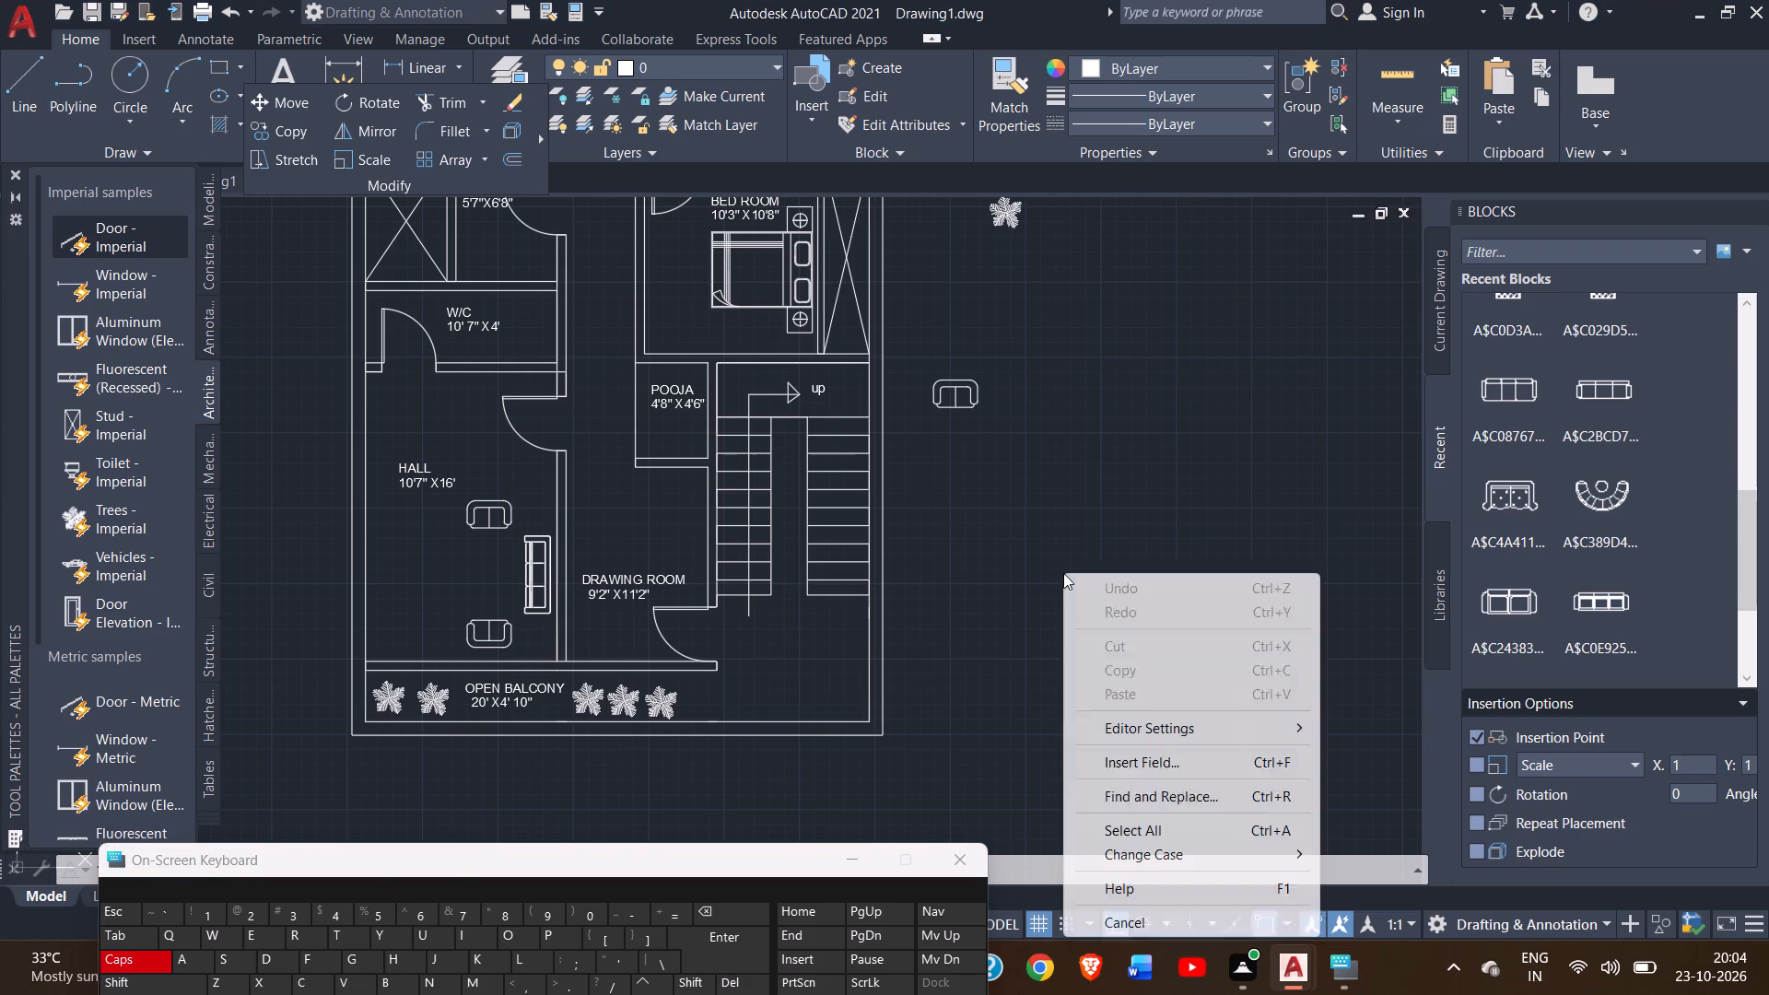
{"action": "left_click", "coordinate": [1112, 928]}
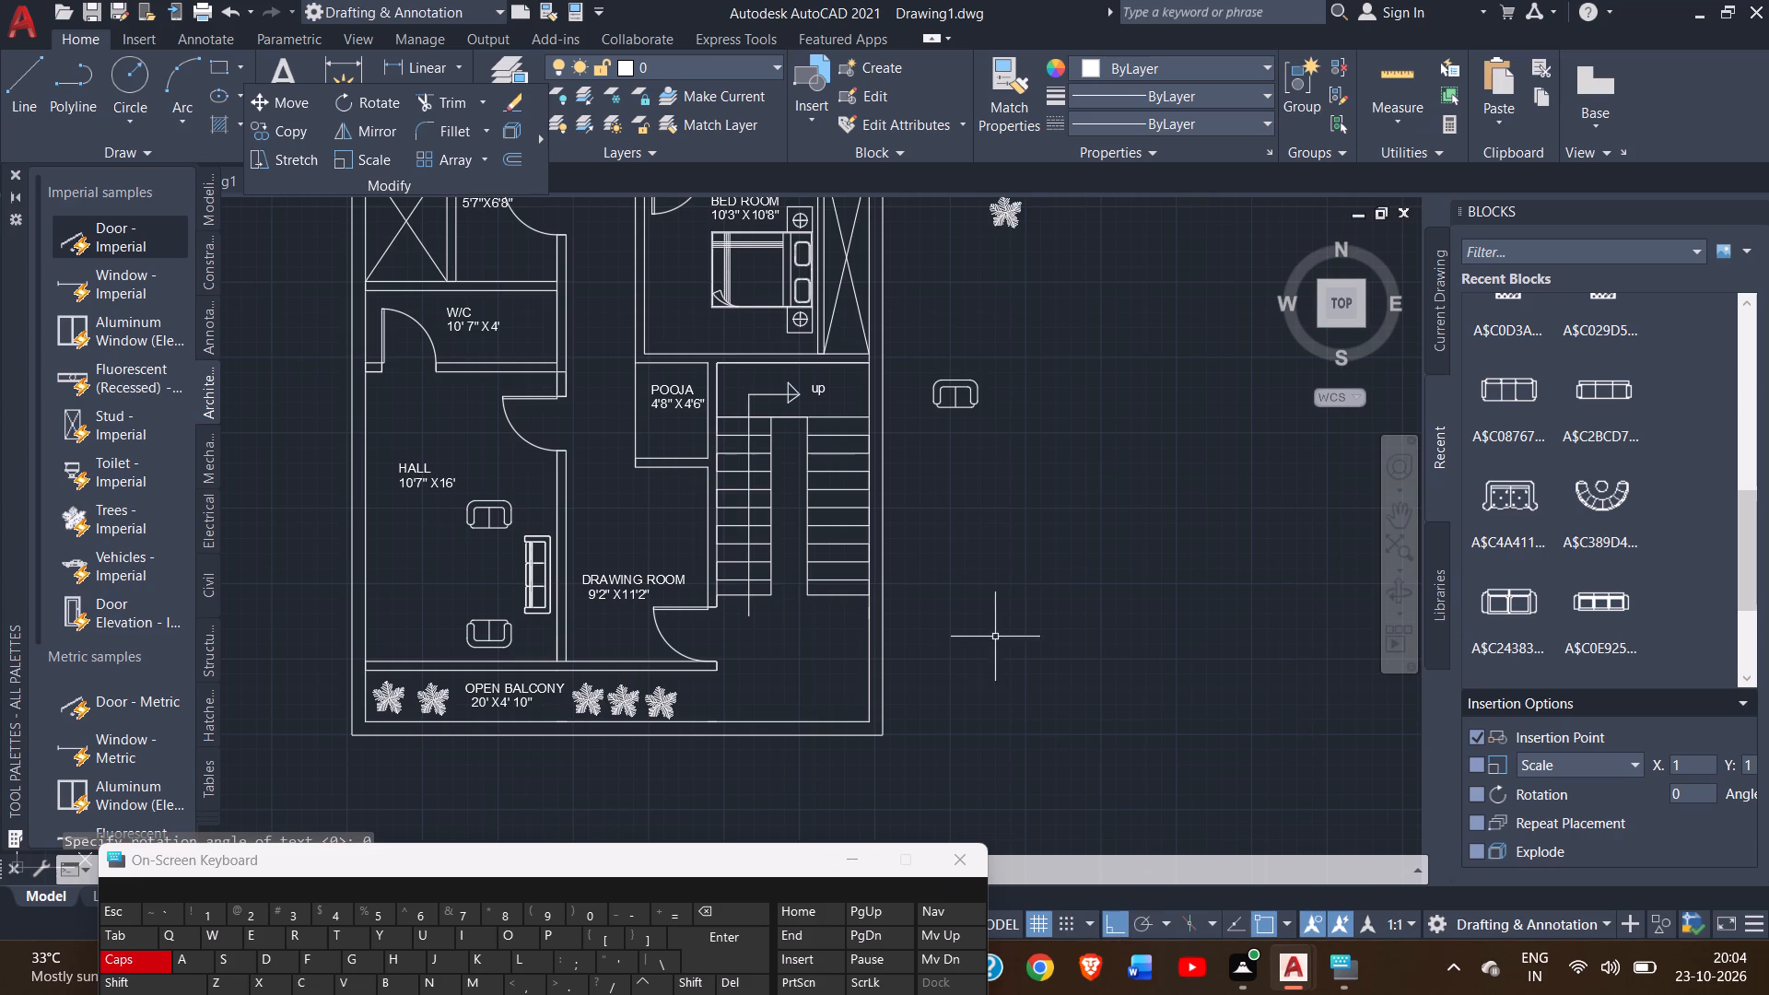
Draw a line 14'6" long running south from the wall corner at the east end of the open balcony.
{"action": "left_click", "coordinate": [9, 87]}
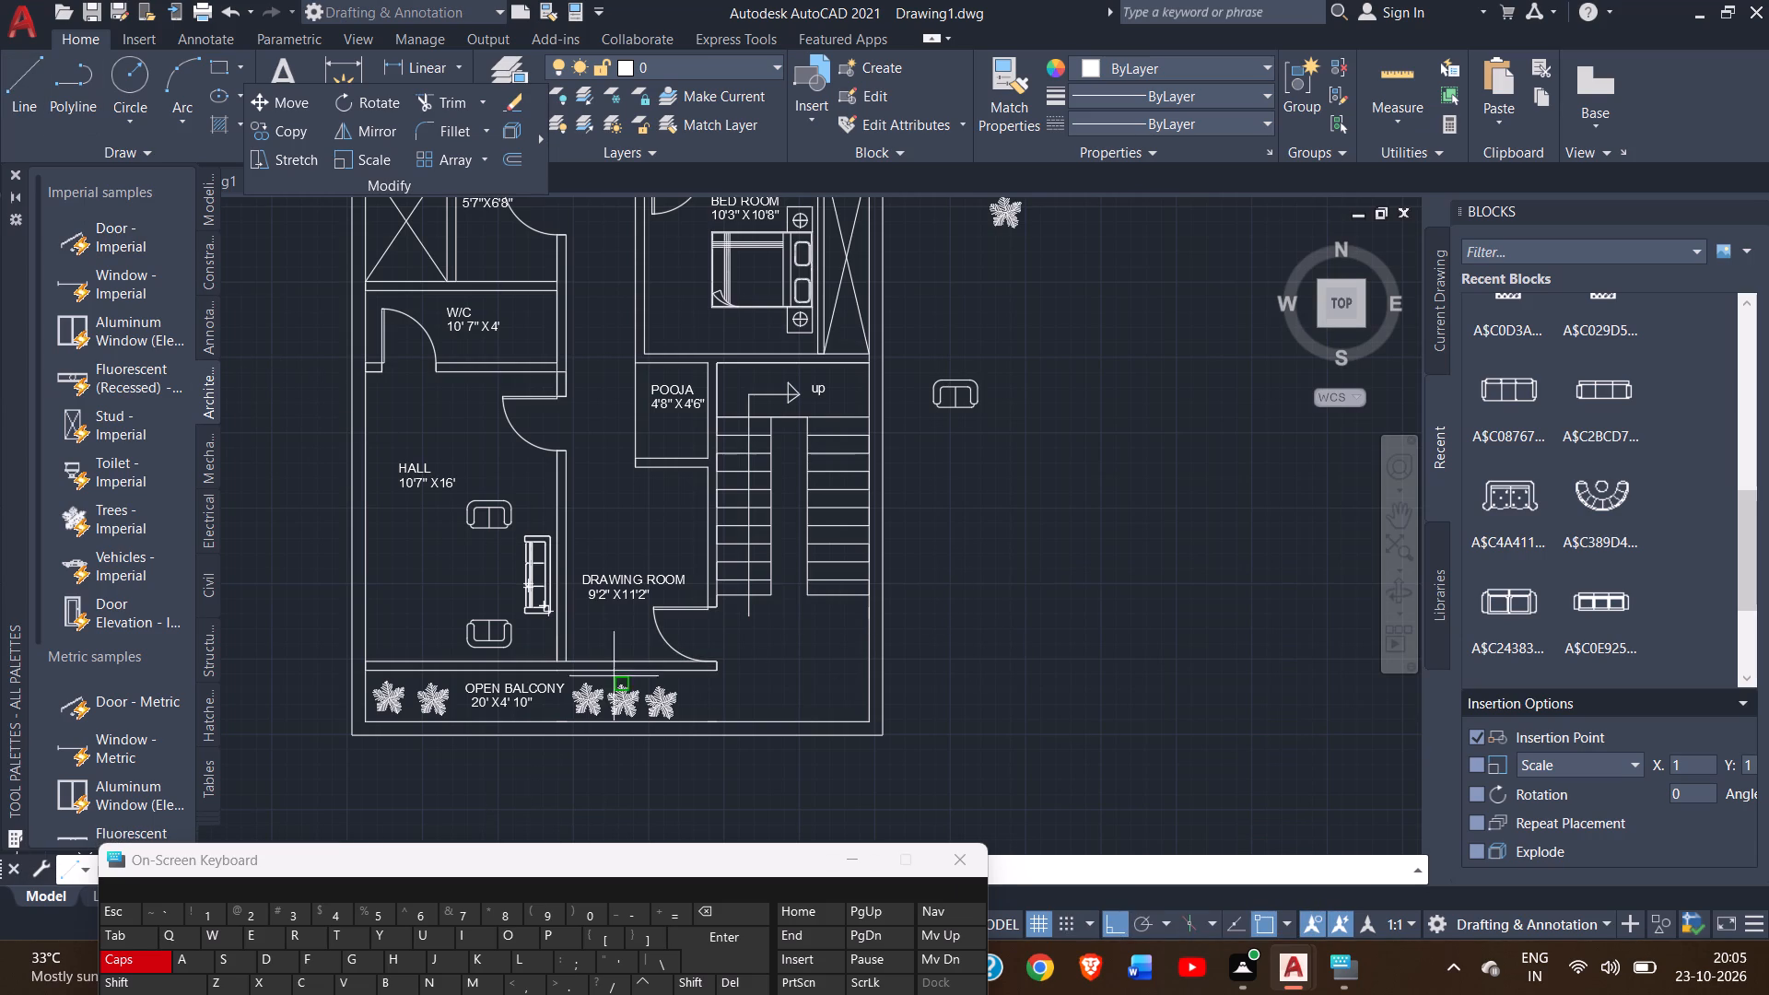
{"action": "left_click", "coordinate": [716, 673]}
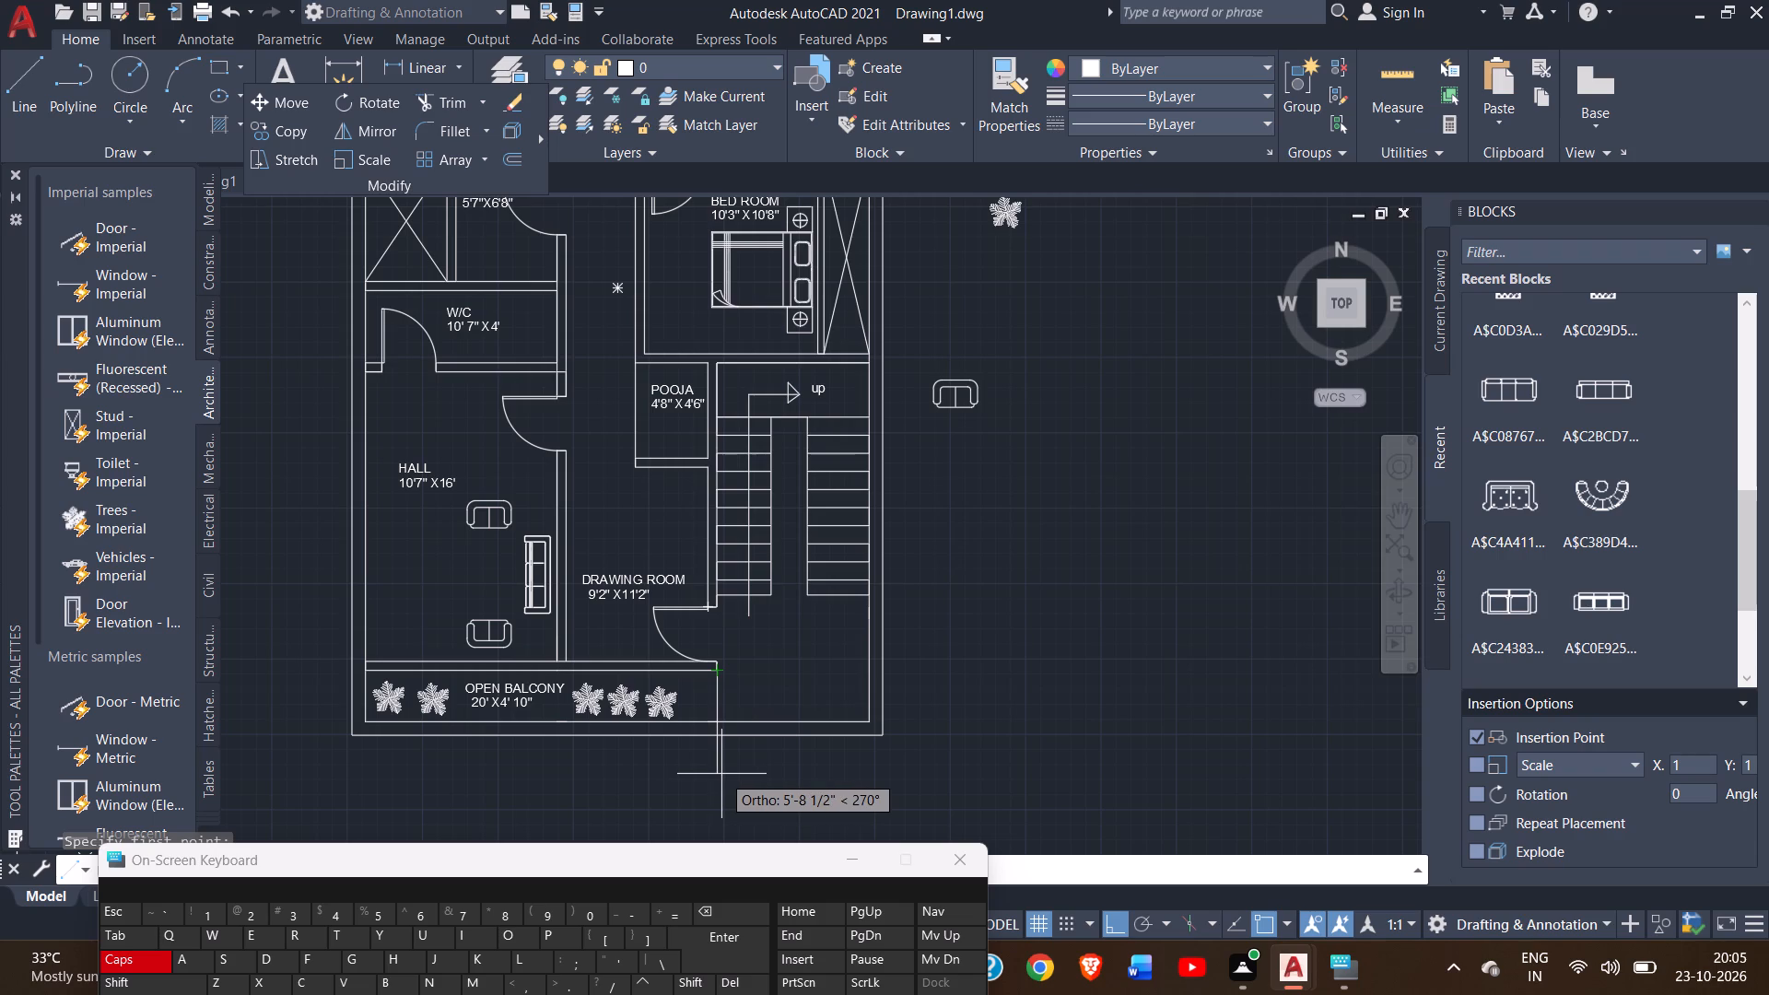
{"action": "type", "text": "14'"}
{"action": "key", "text": "6"}
{"action": "key", "text": "shift+quotedbl"}
{"action": "key", "text": "Return"}
Continue the line 8'5" east and north to the inner southeast corner of the staircase area, ending the line command.
{"action": "scroll", "coordinate": [817, 813], "scroll_direction": "down", "scroll_amount": 2, "text": "ctrl"}
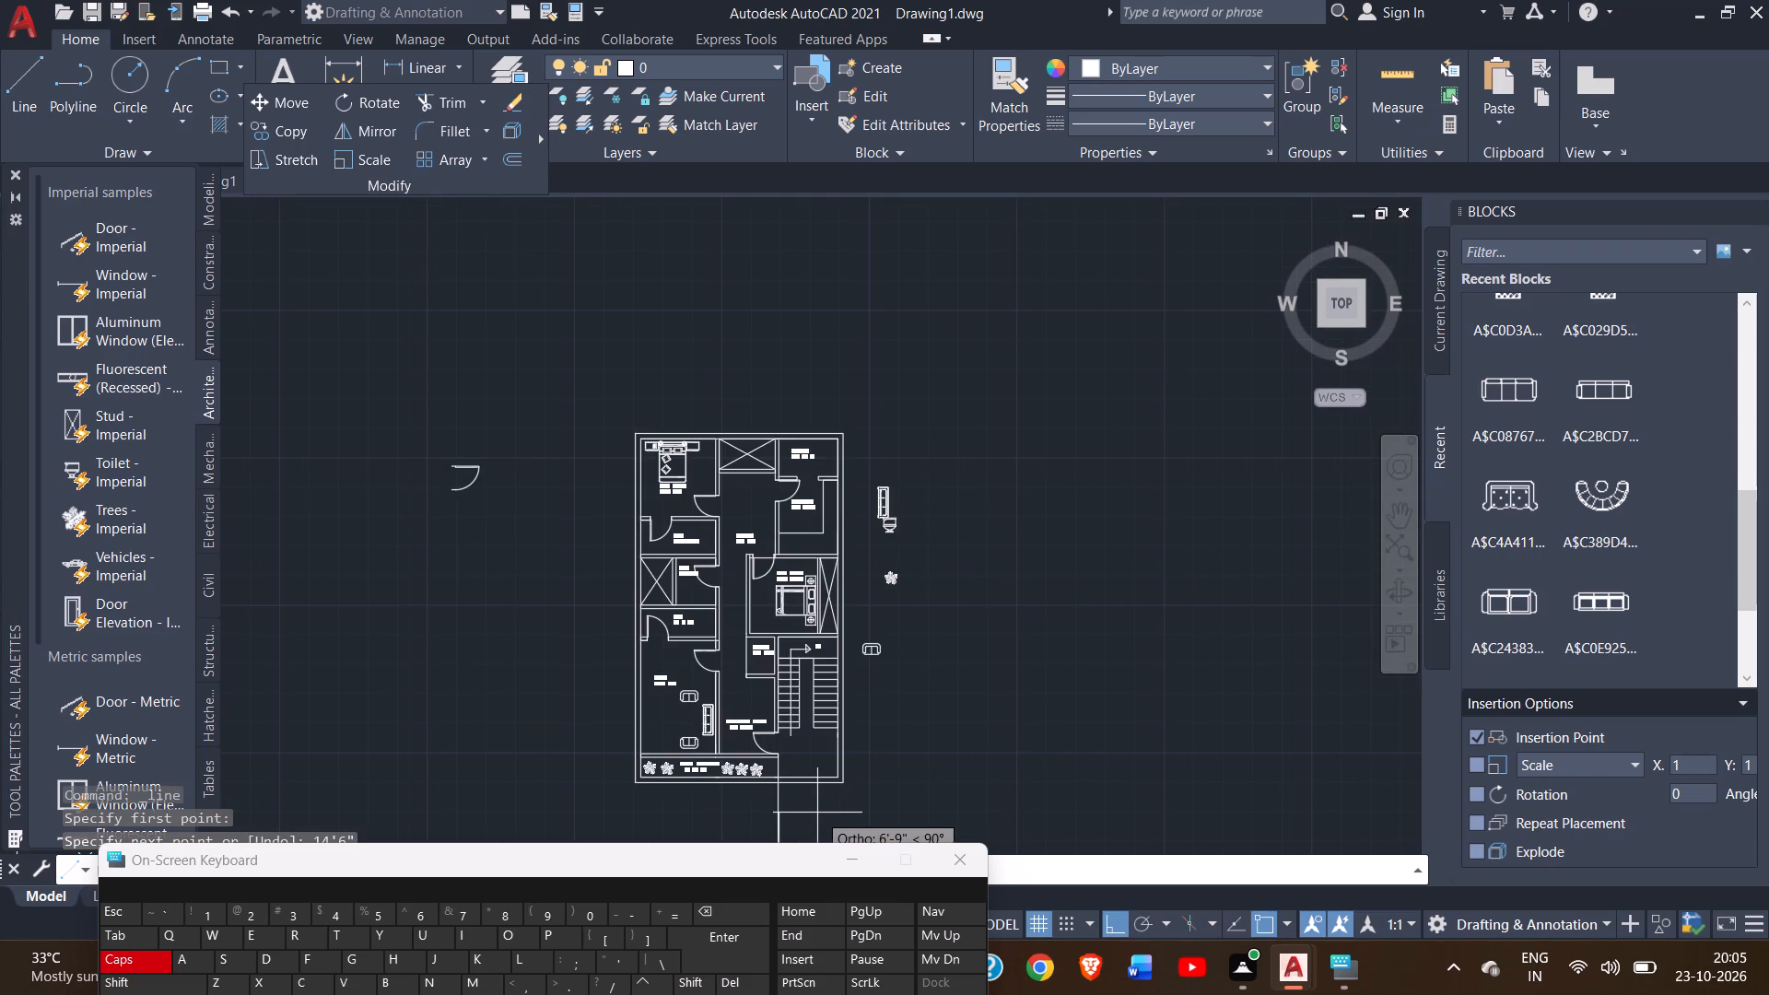
{"action": "scroll", "coordinate": [817, 813], "scroll_direction": "down", "scroll_amount": 1, "text": "ctrl"}
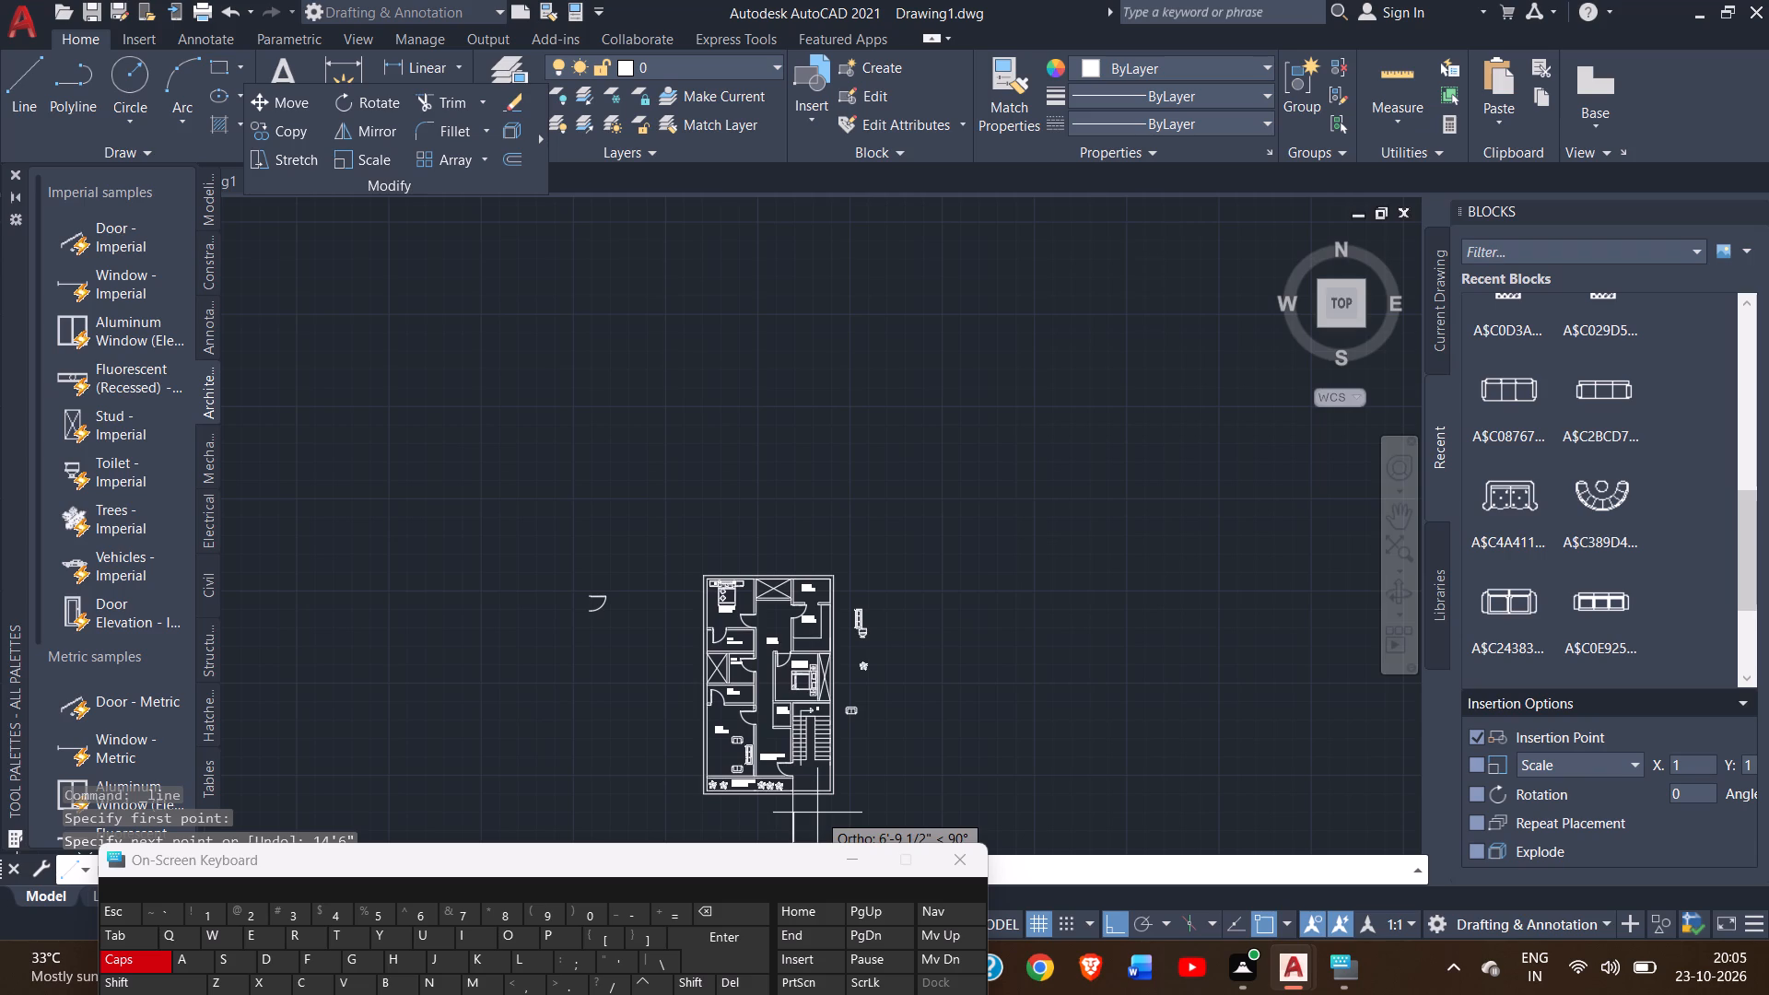
{"action": "scroll", "coordinate": [817, 813], "scroll_direction": "up", "scroll_amount": 4, "text": "ctrl"}
{"action": "scroll", "coordinate": [817, 813], "scroll_direction": "down", "scroll_amount": 2, "text": "ctrl"}
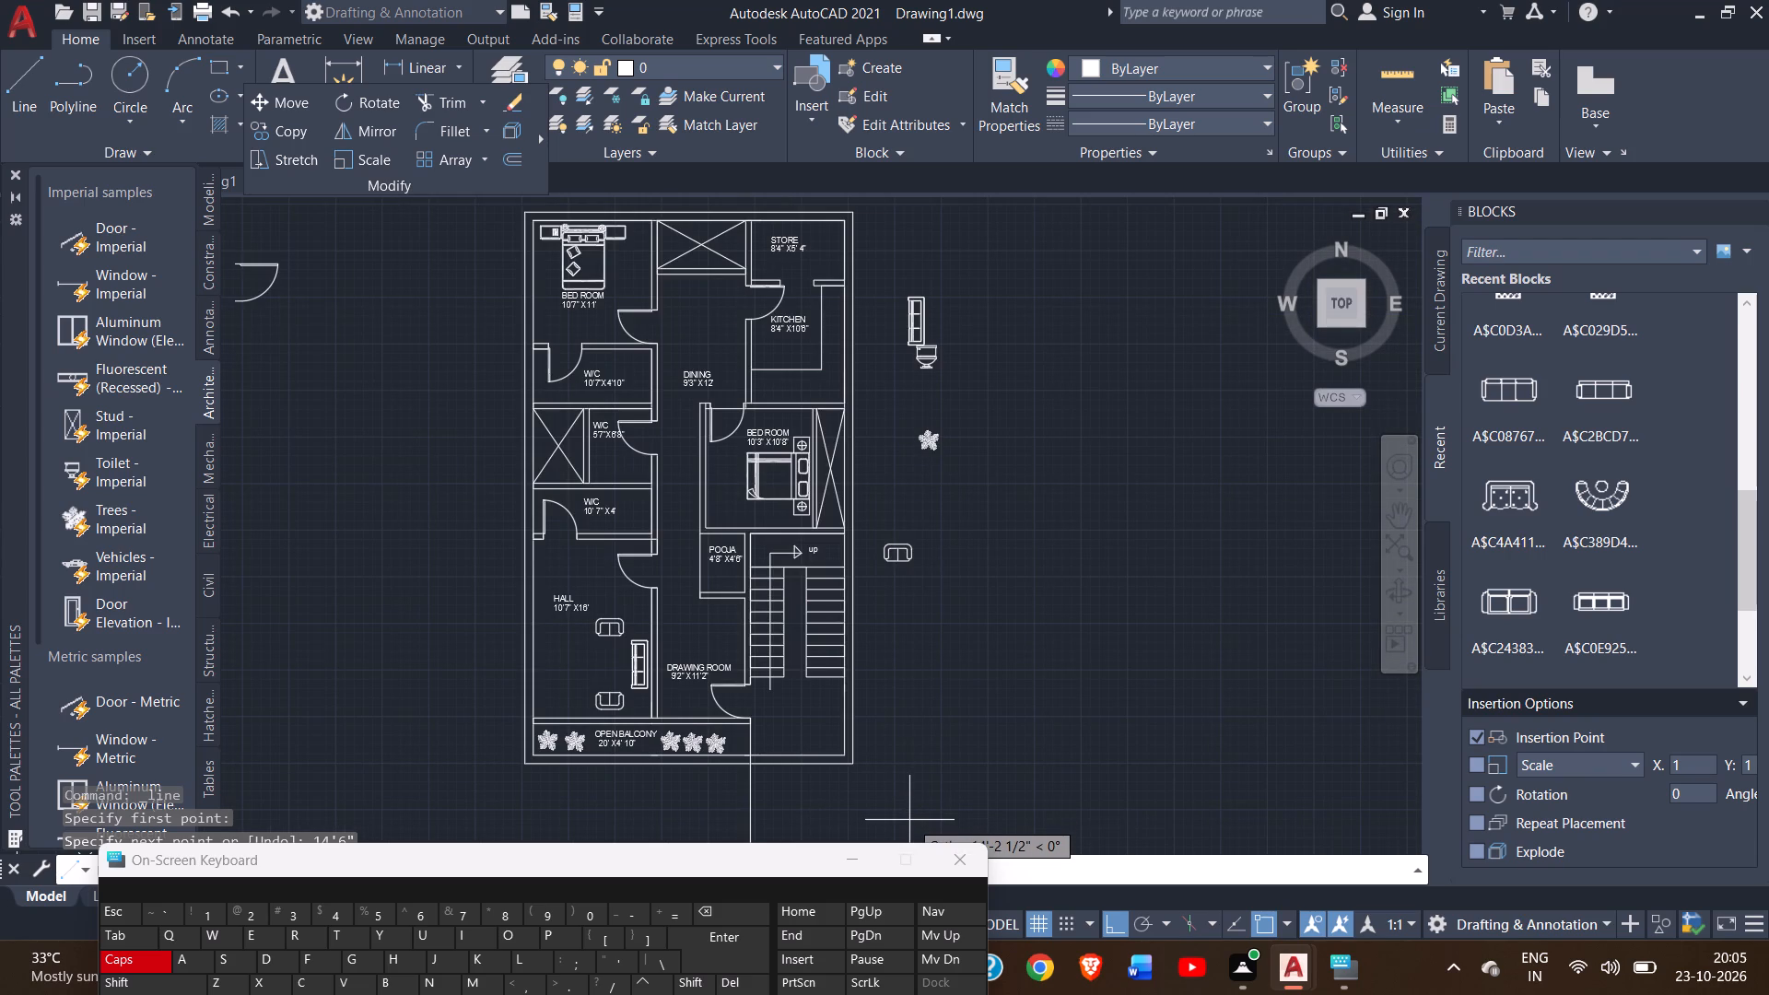
{"action": "type", "text": "8'5"}
{"action": "key", "text": "shift+quotedbl"}
{"action": "key", "text": "Return"}
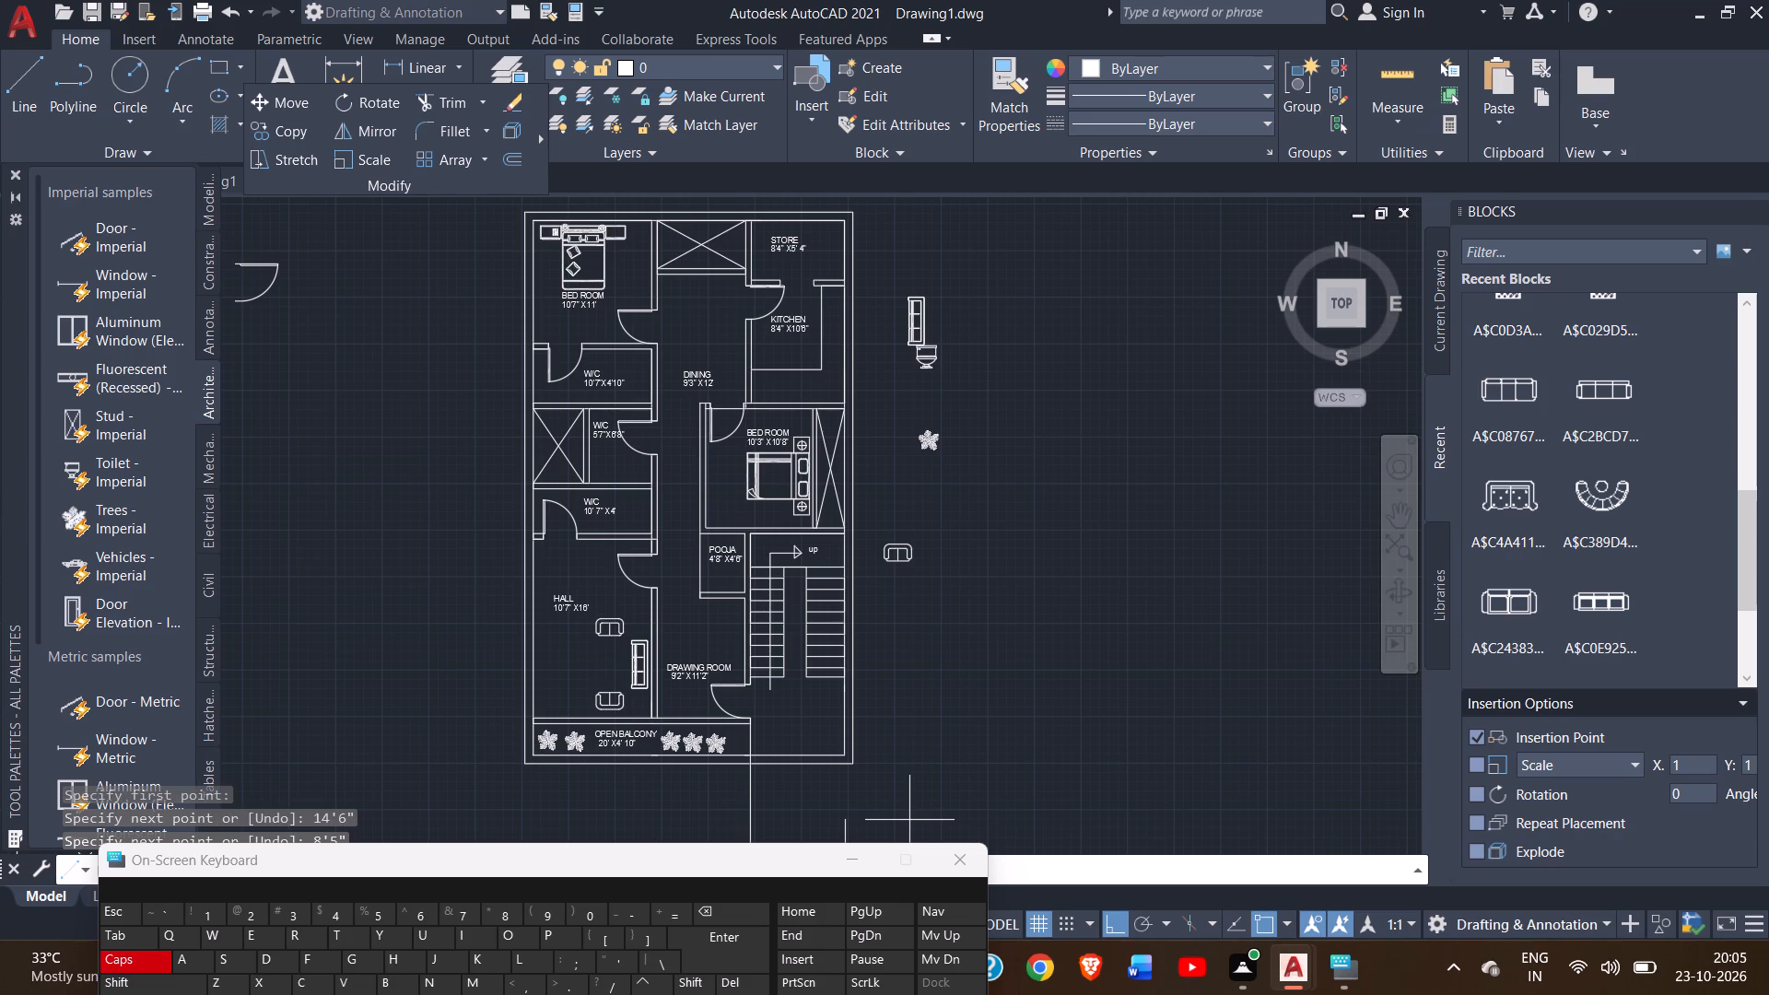
{"action": "scroll", "coordinate": [837, 763], "scroll_direction": "up", "scroll_amount": 3, "text": "ctrl"}
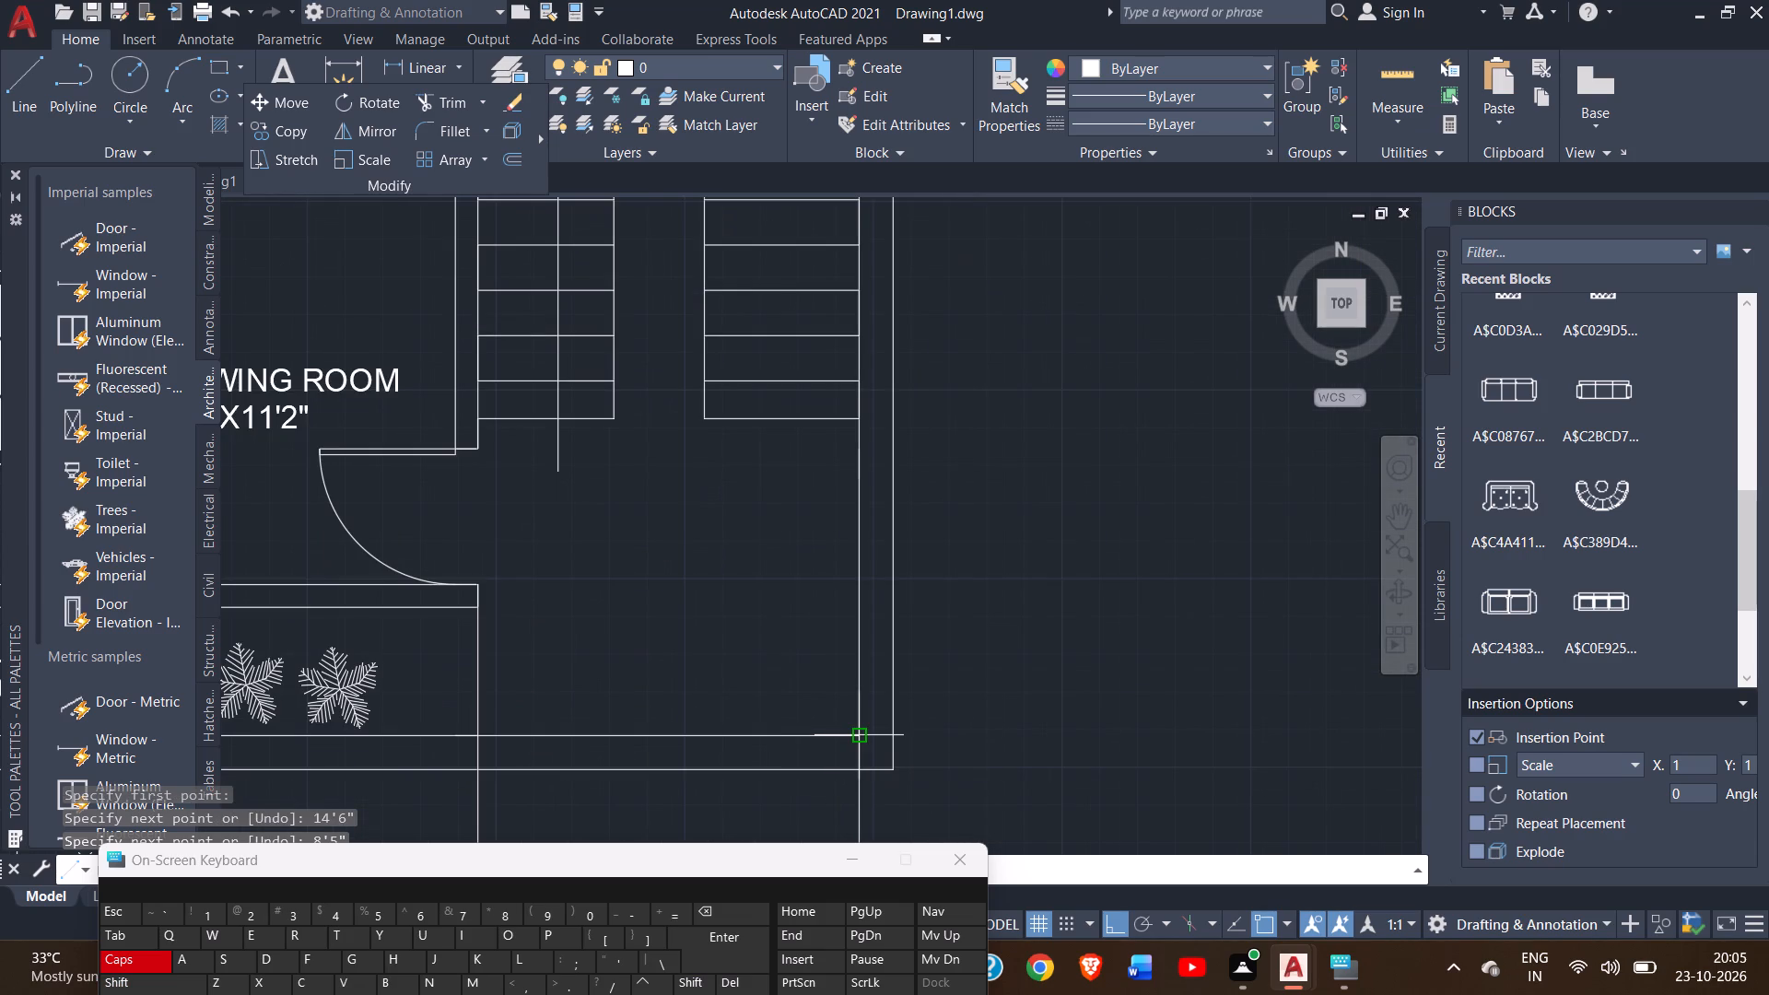
{"action": "left_click", "coordinate": [856, 737]}
{"action": "right_click", "coordinate": [934, 706]}
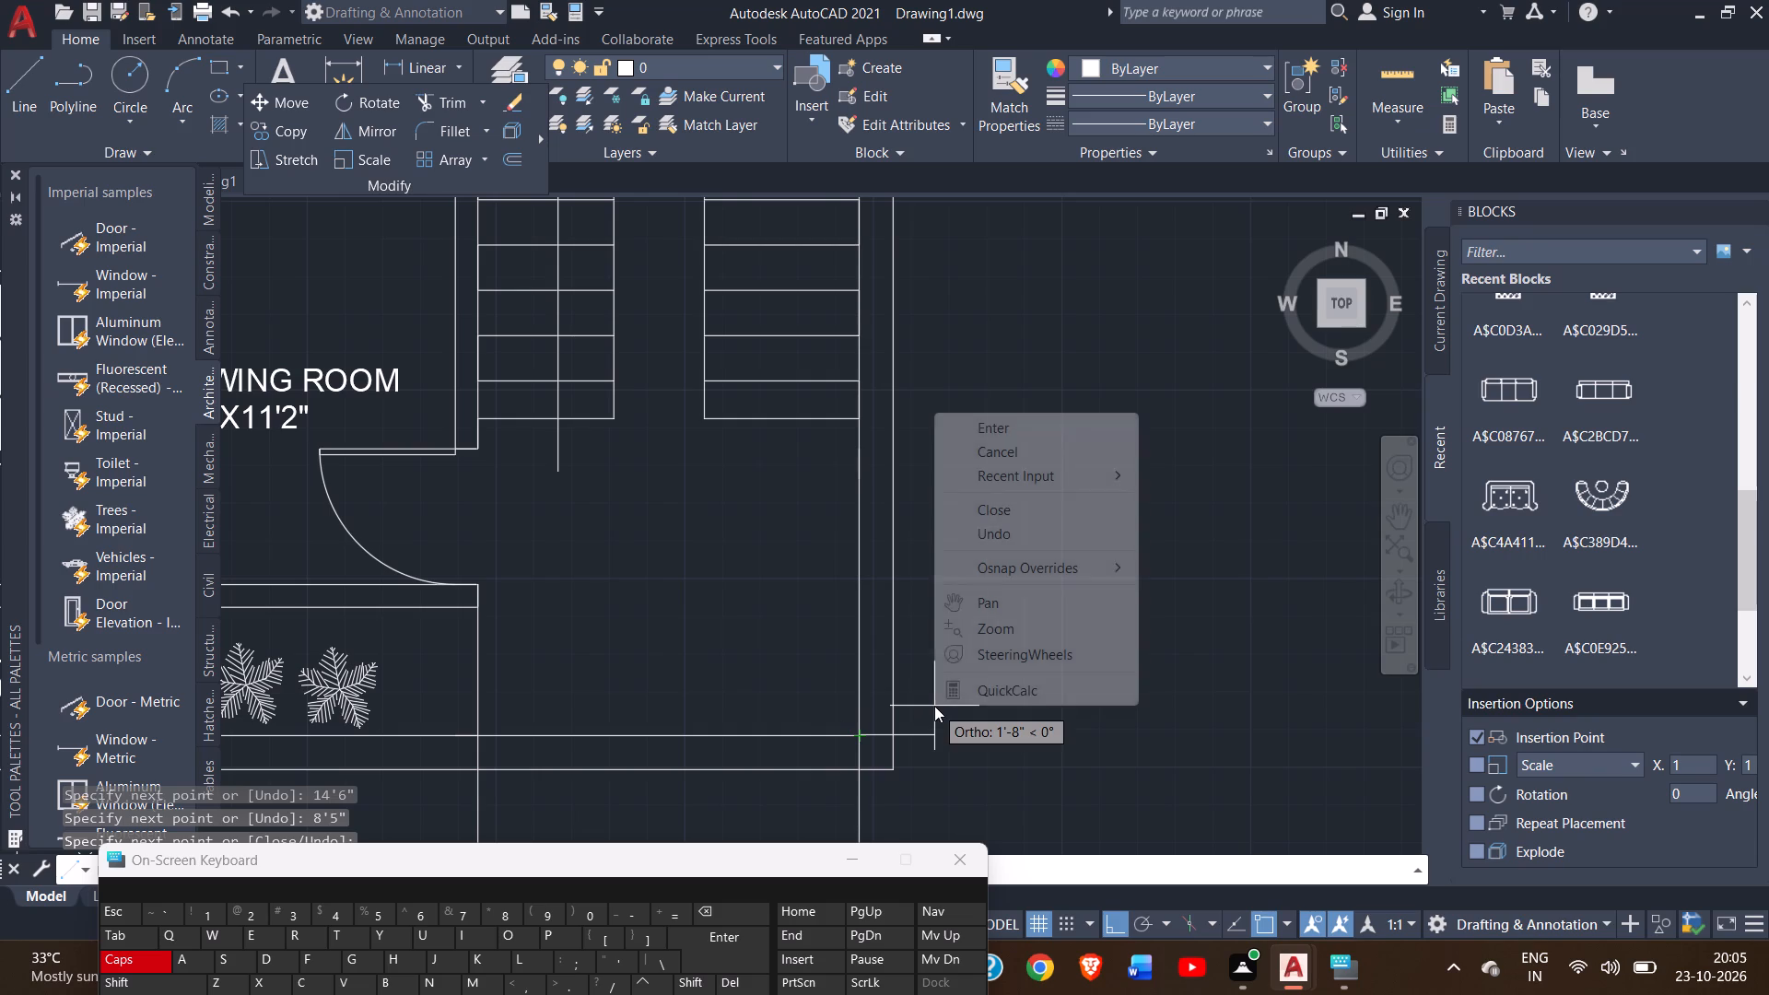
{"action": "left_click", "coordinate": [985, 425]}
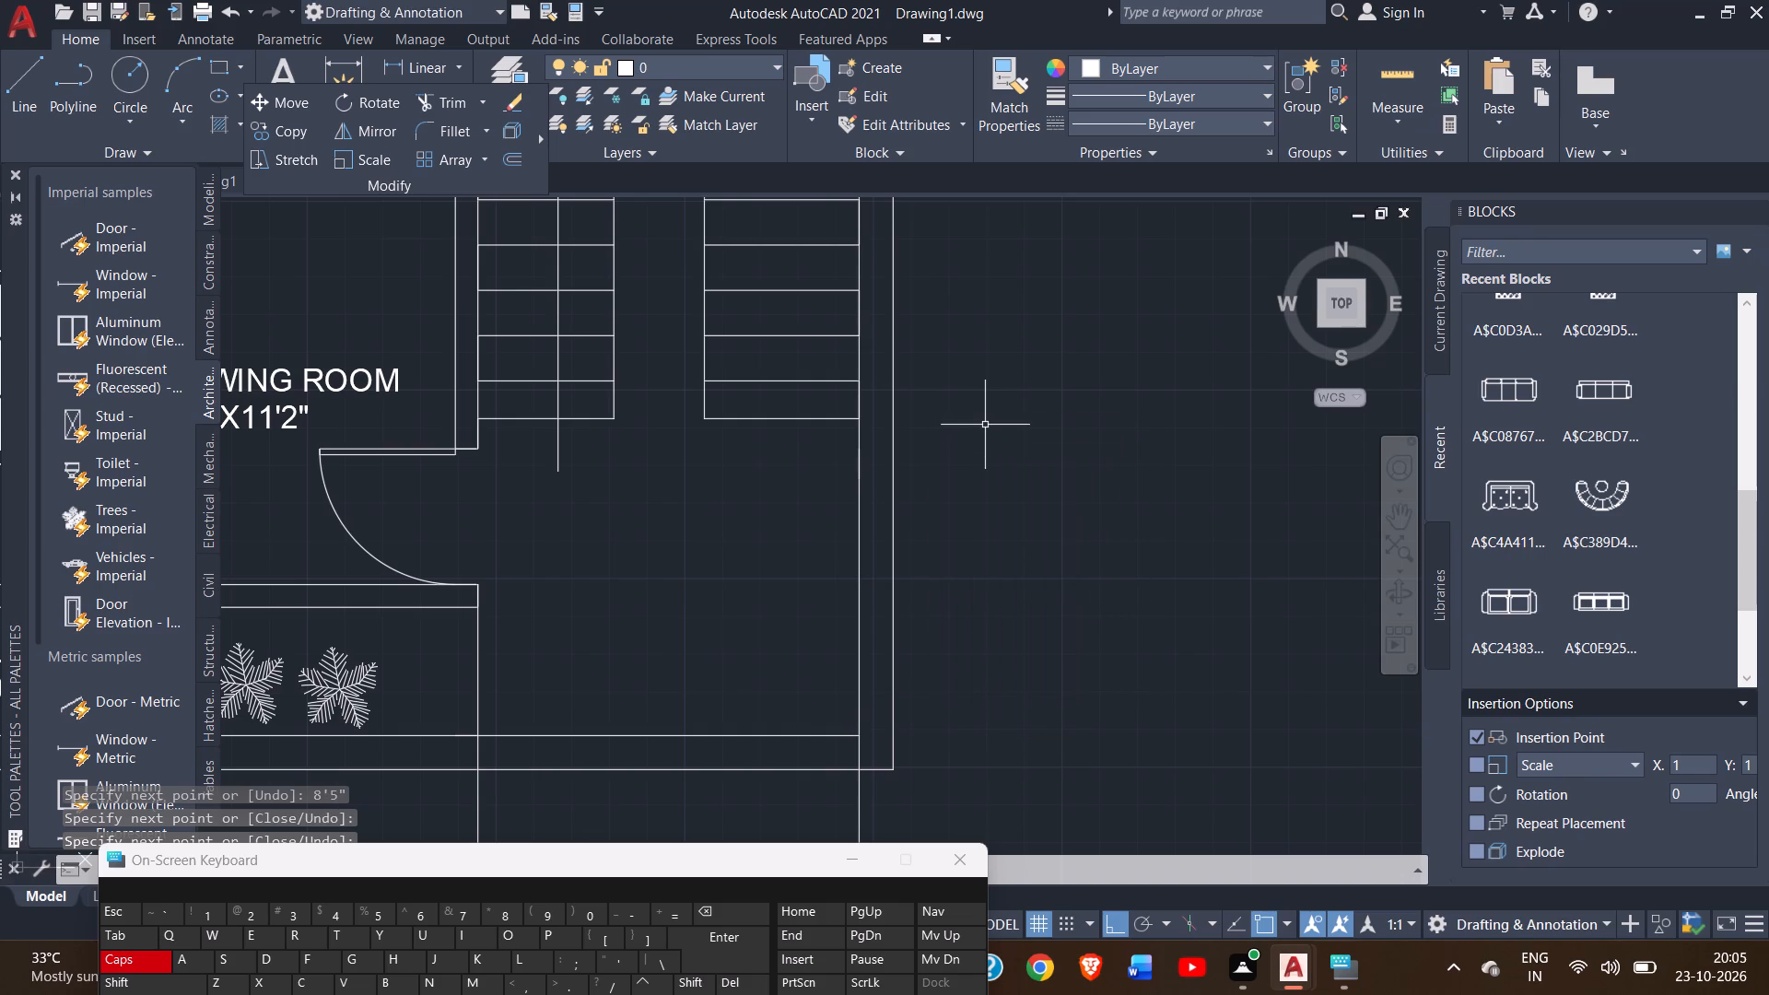
Start an outer wall line at the balcony's eastern wall end, offset 9" west, running south level with the new outline's base plus 9".
{"action": "scroll", "coordinate": [979, 493], "scroll_direction": "down", "scroll_amount": 3, "text": "ctrl"}
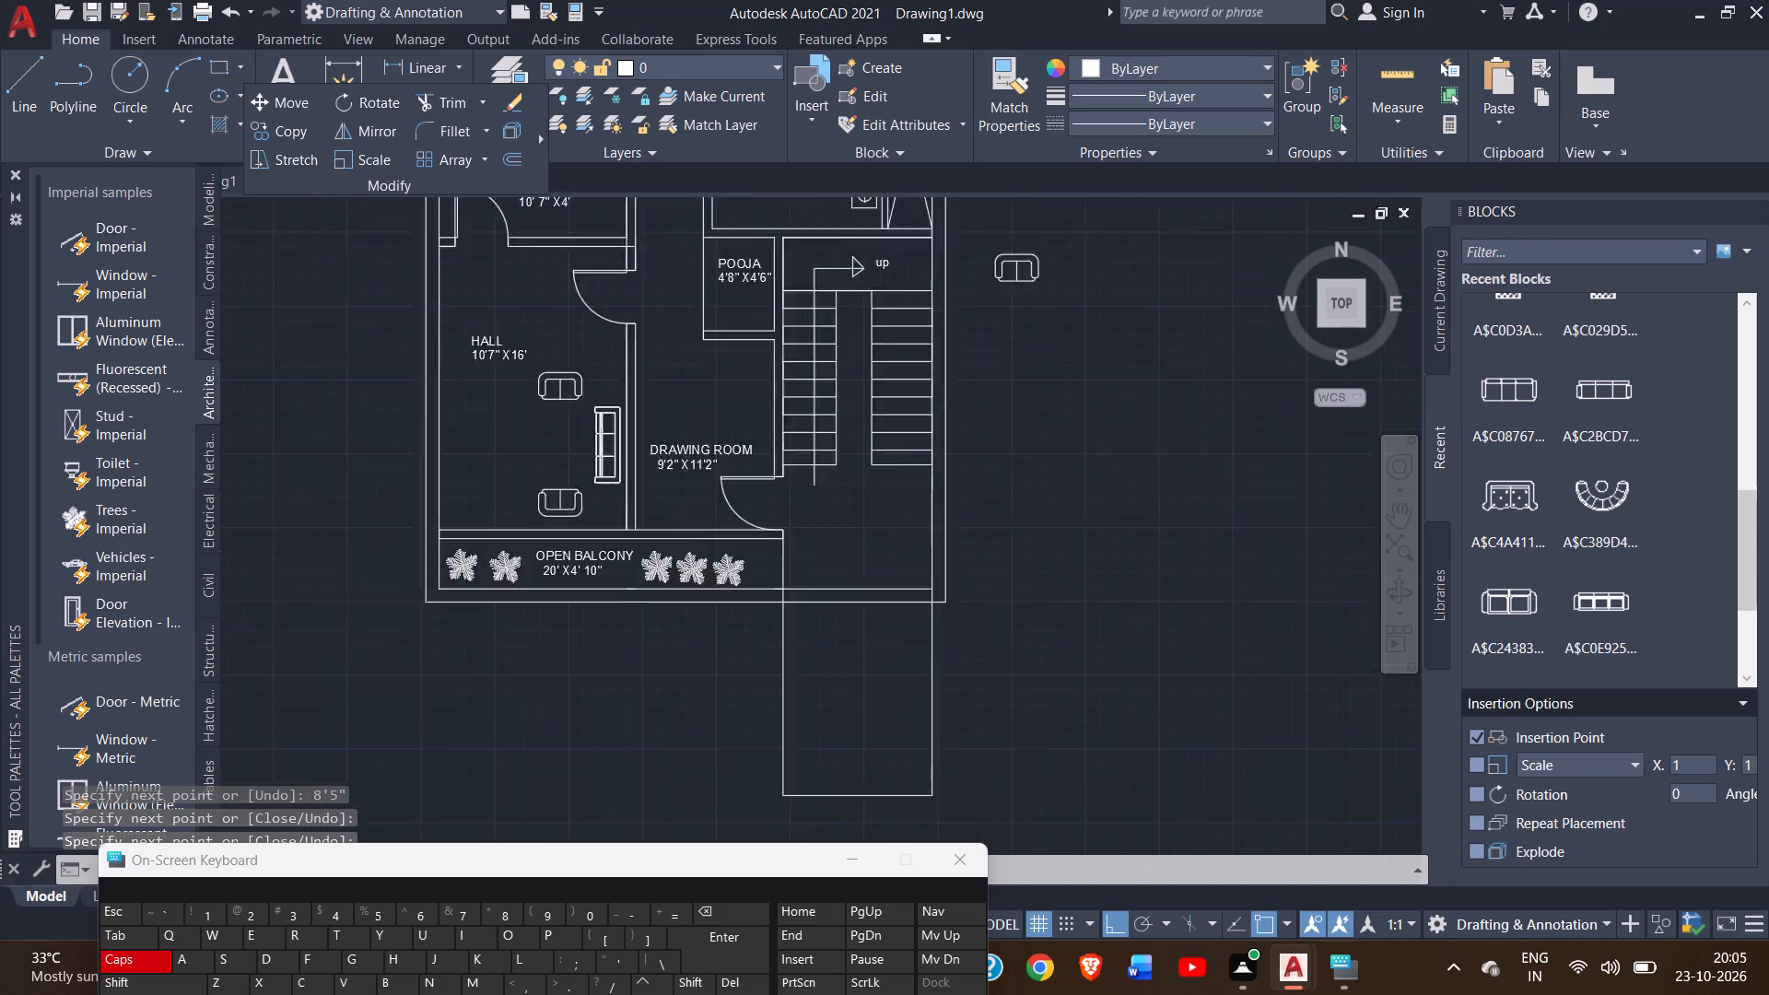
{"action": "scroll", "coordinate": [898, 645], "scroll_direction": "up", "scroll_amount": 2, "text": "ctrl"}
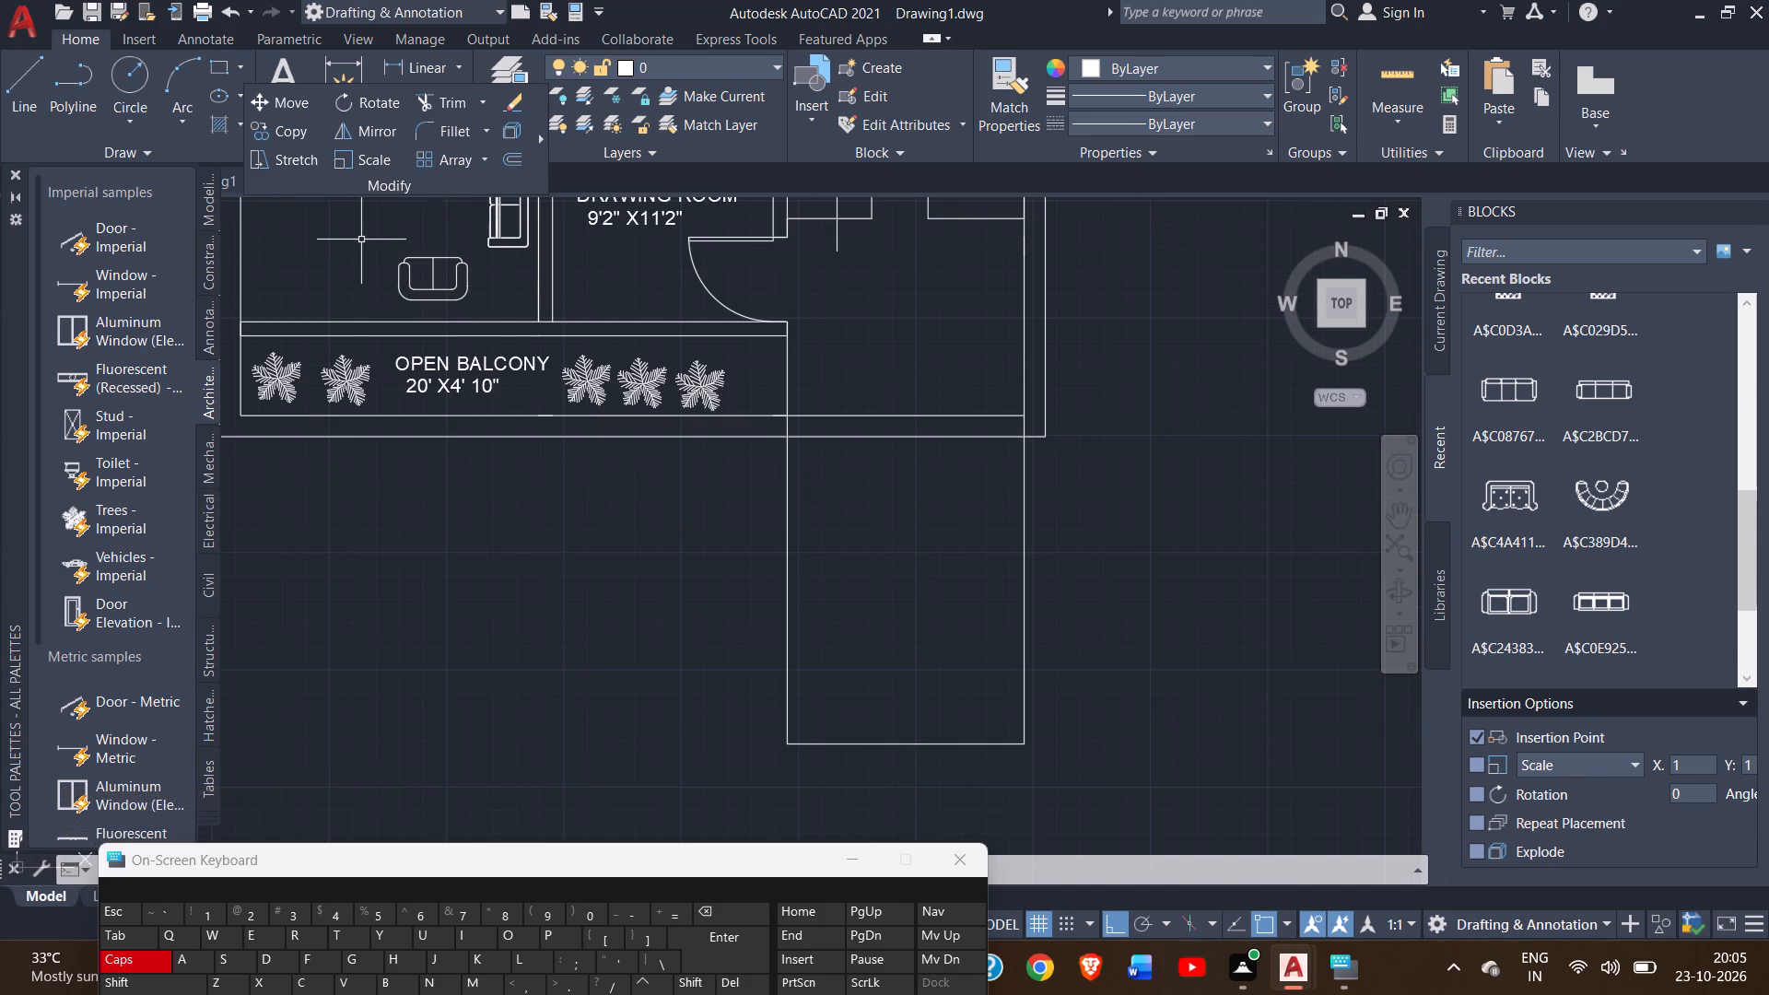
{"action": "left_click", "coordinate": [19, 95]}
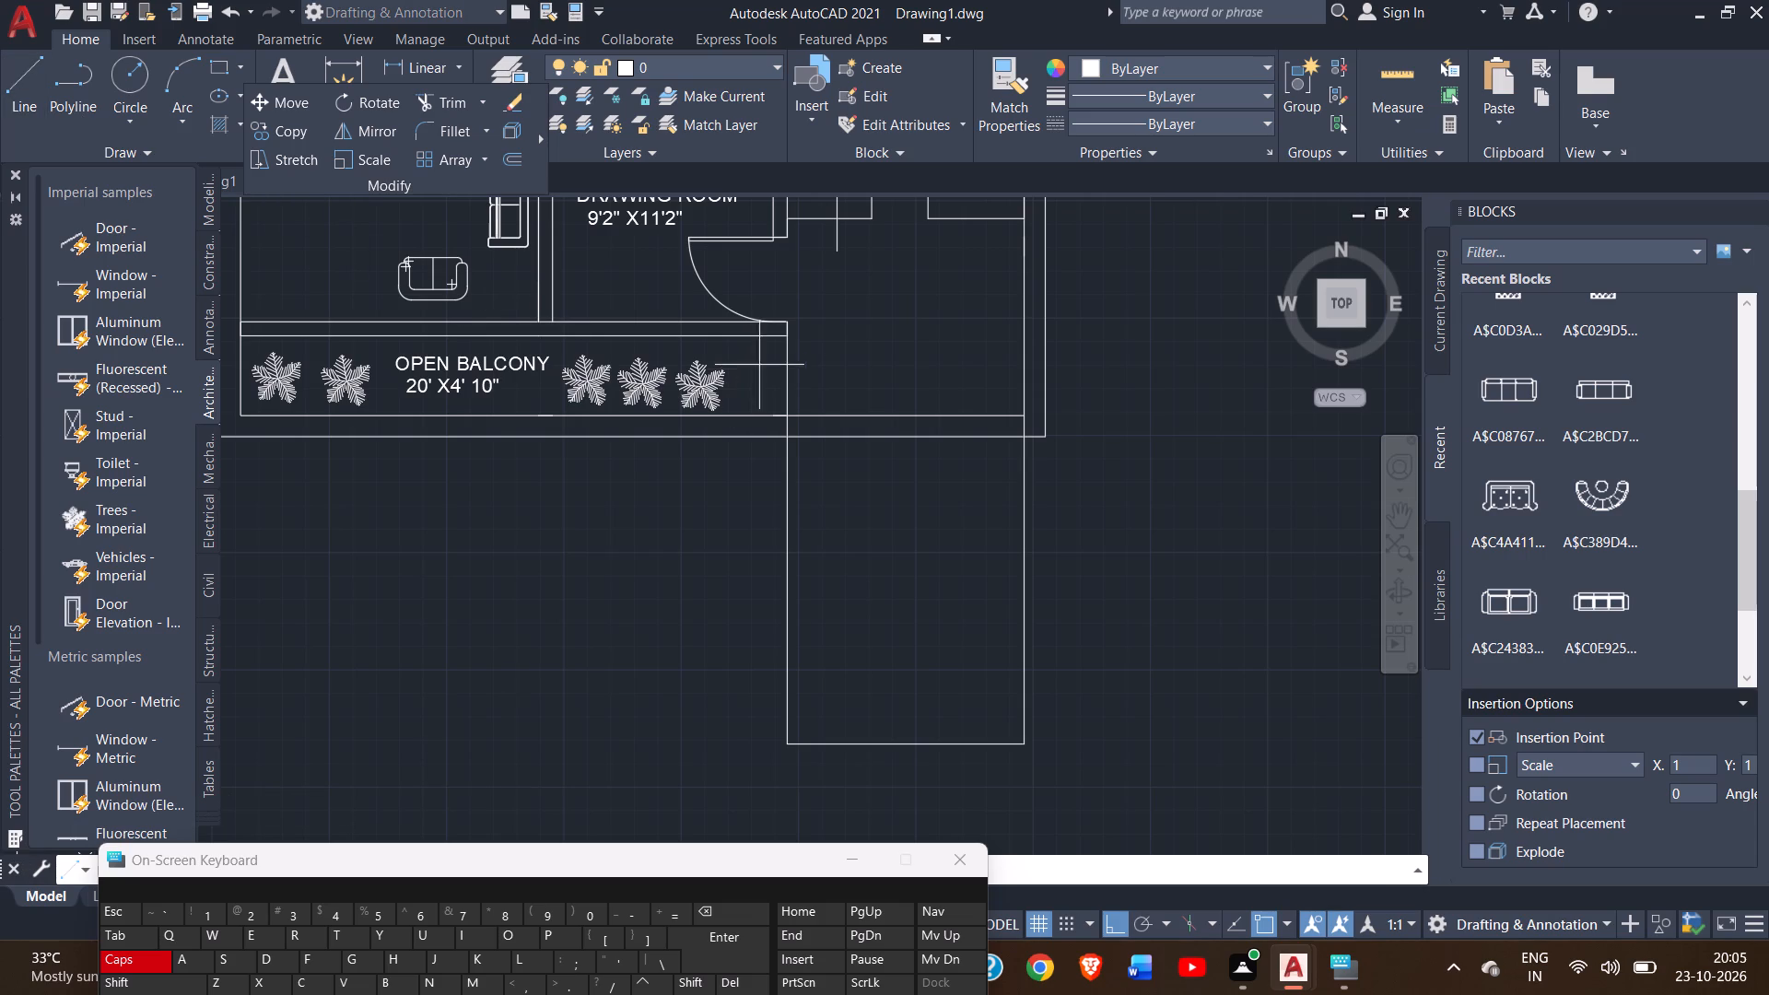
{"action": "left_click_drag", "start_coordinate": [782, 342], "coordinate": [765, 342]}
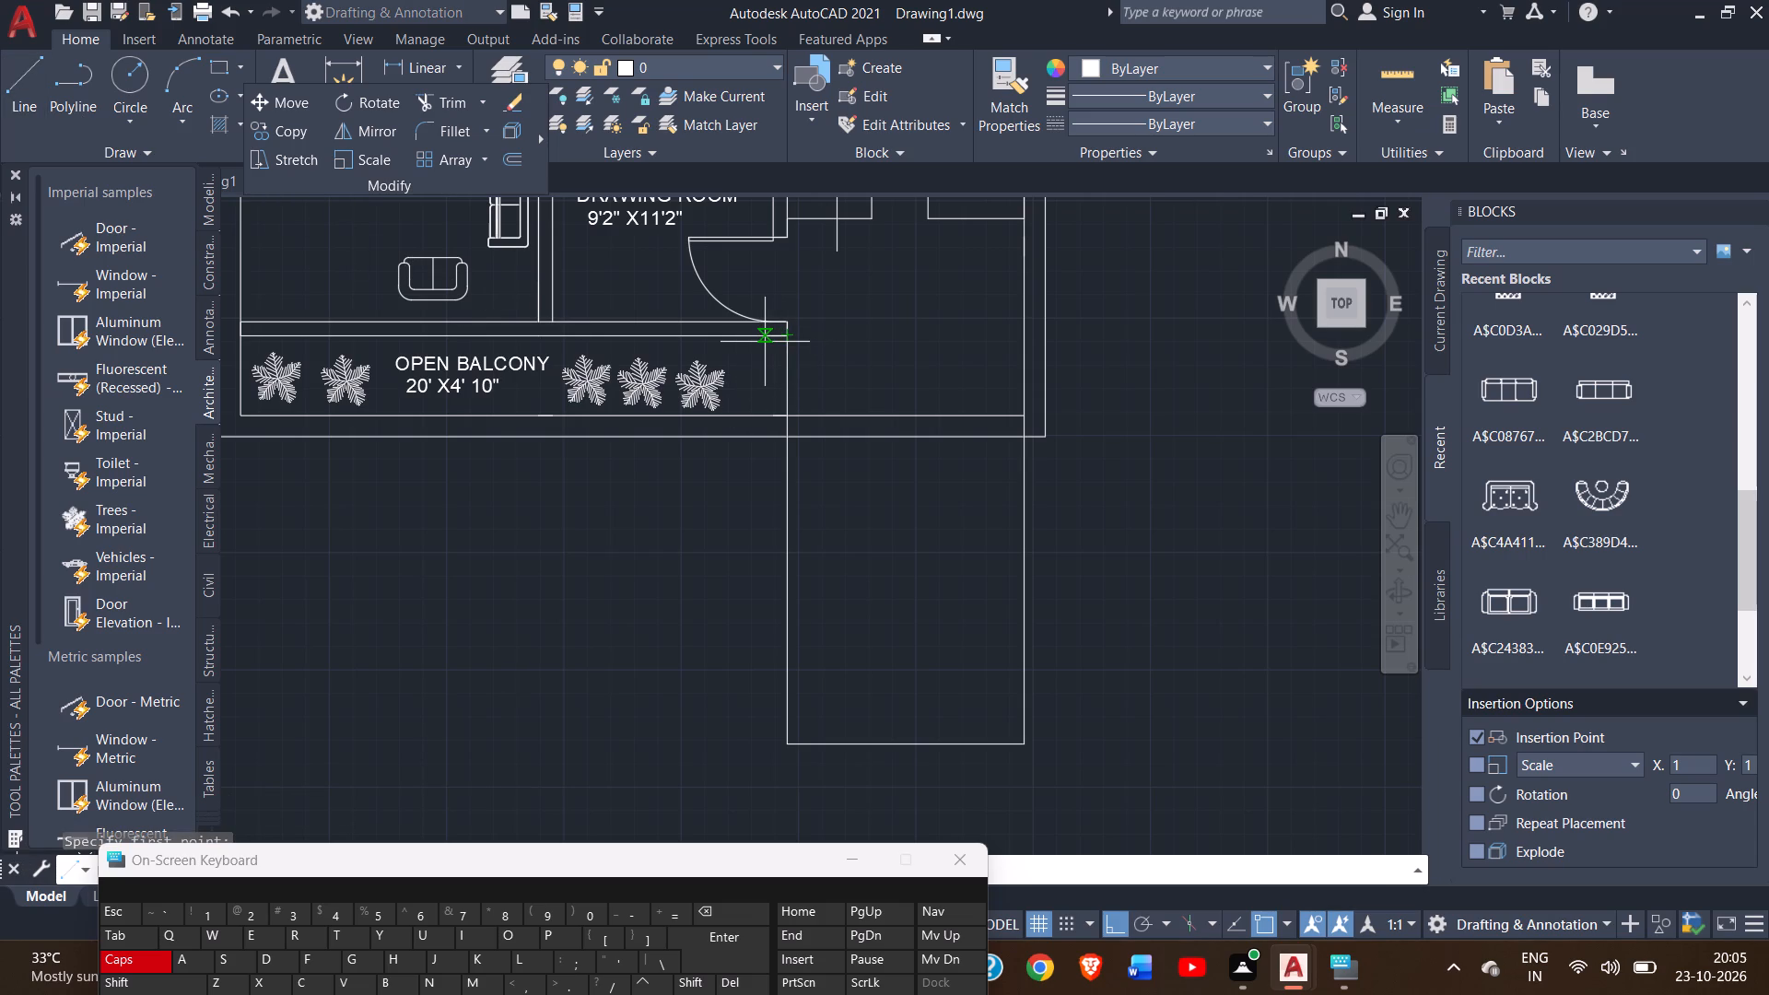
{"action": "key", "text": "9"}
{"action": "key", "text": "shift+quotedbl"}
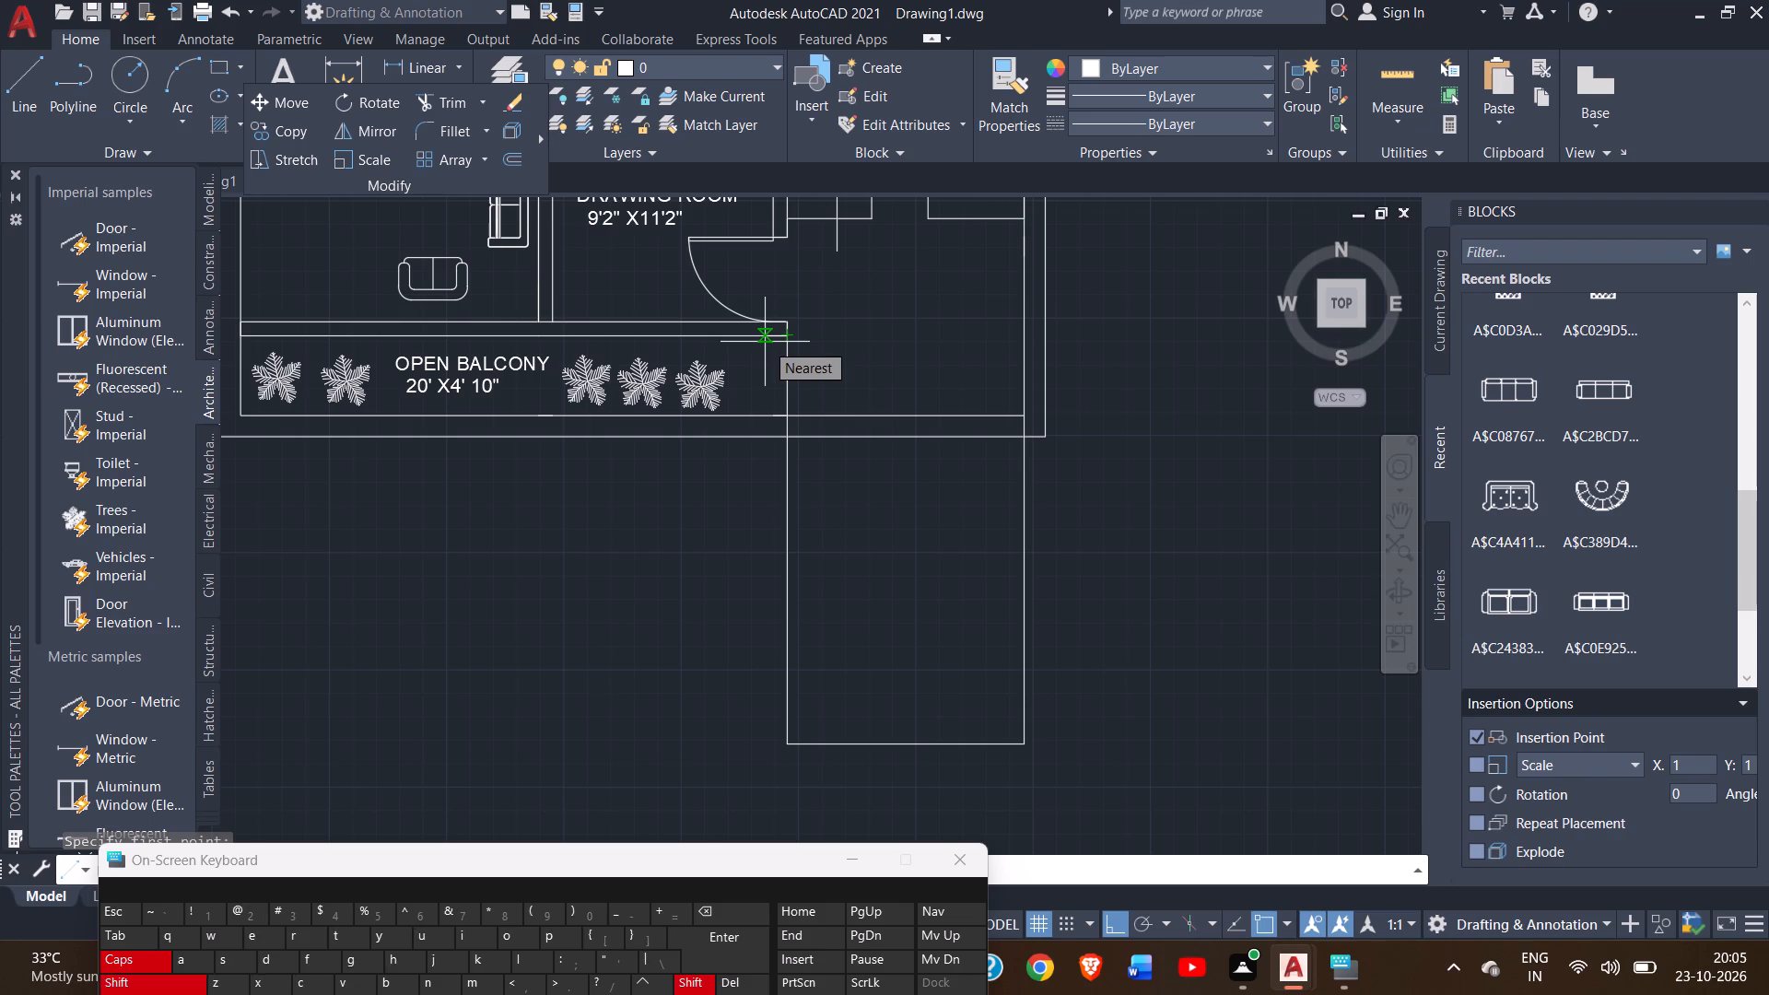
{"action": "key", "text": "Return"}
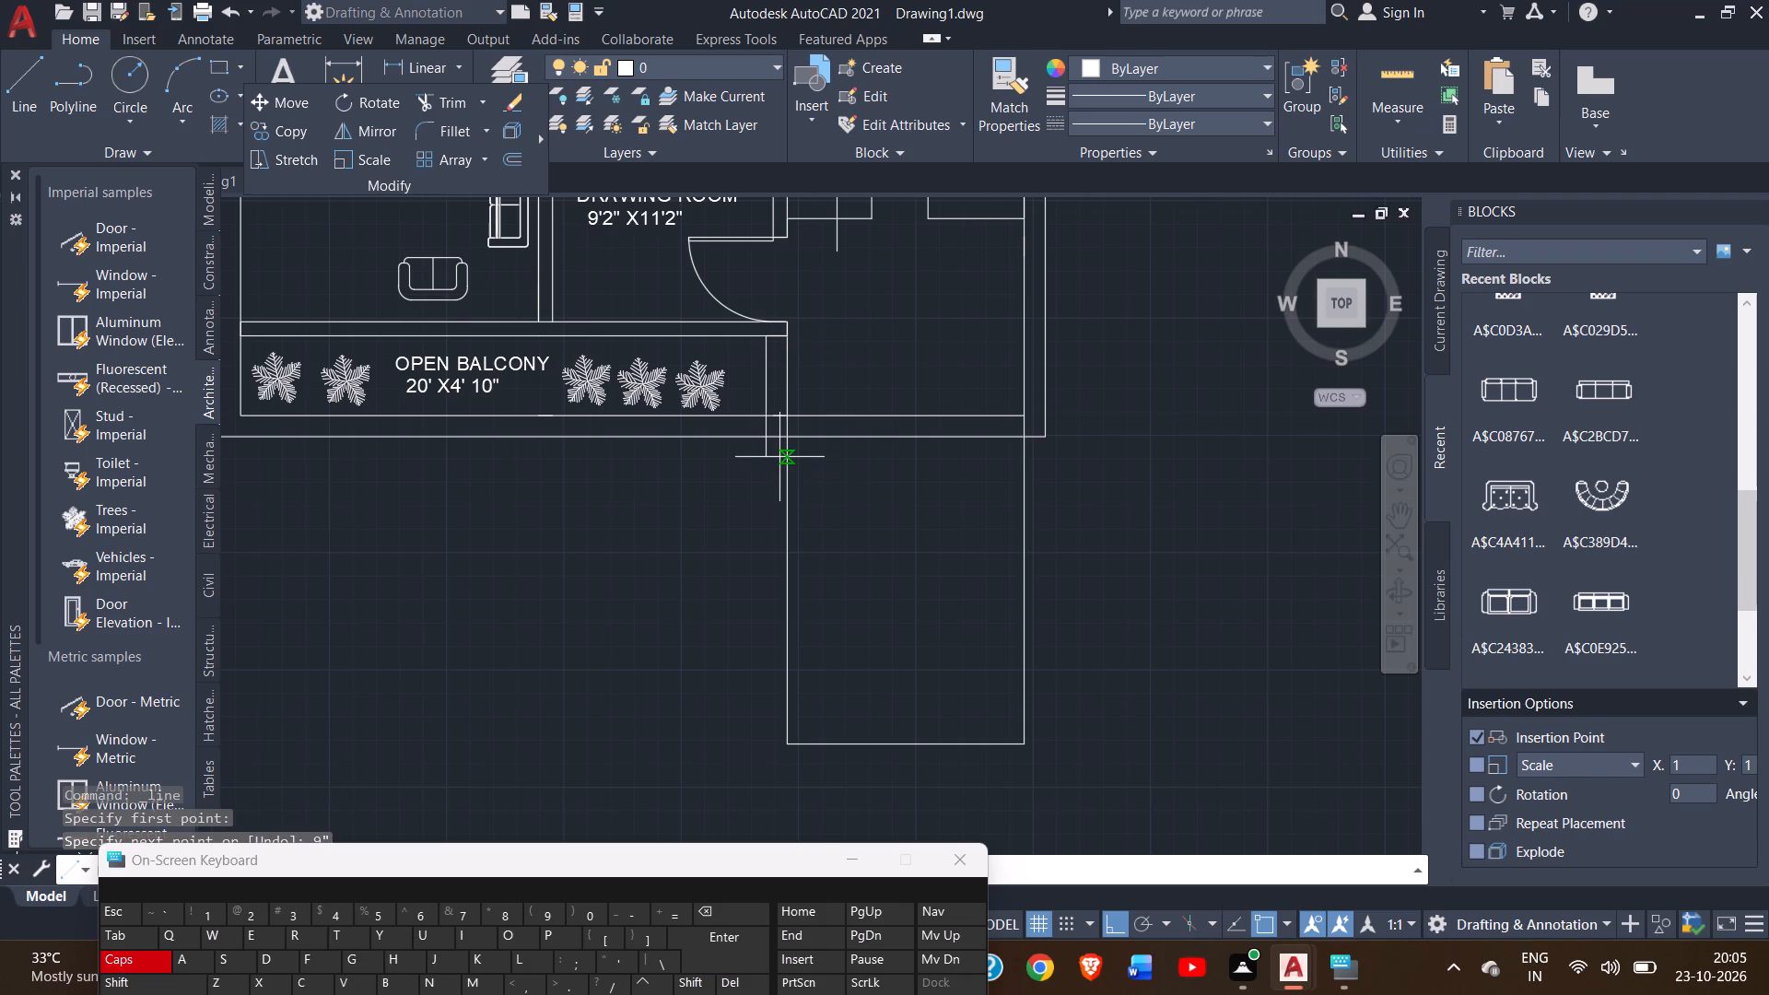
{"action": "left_click", "coordinate": [766, 745]}
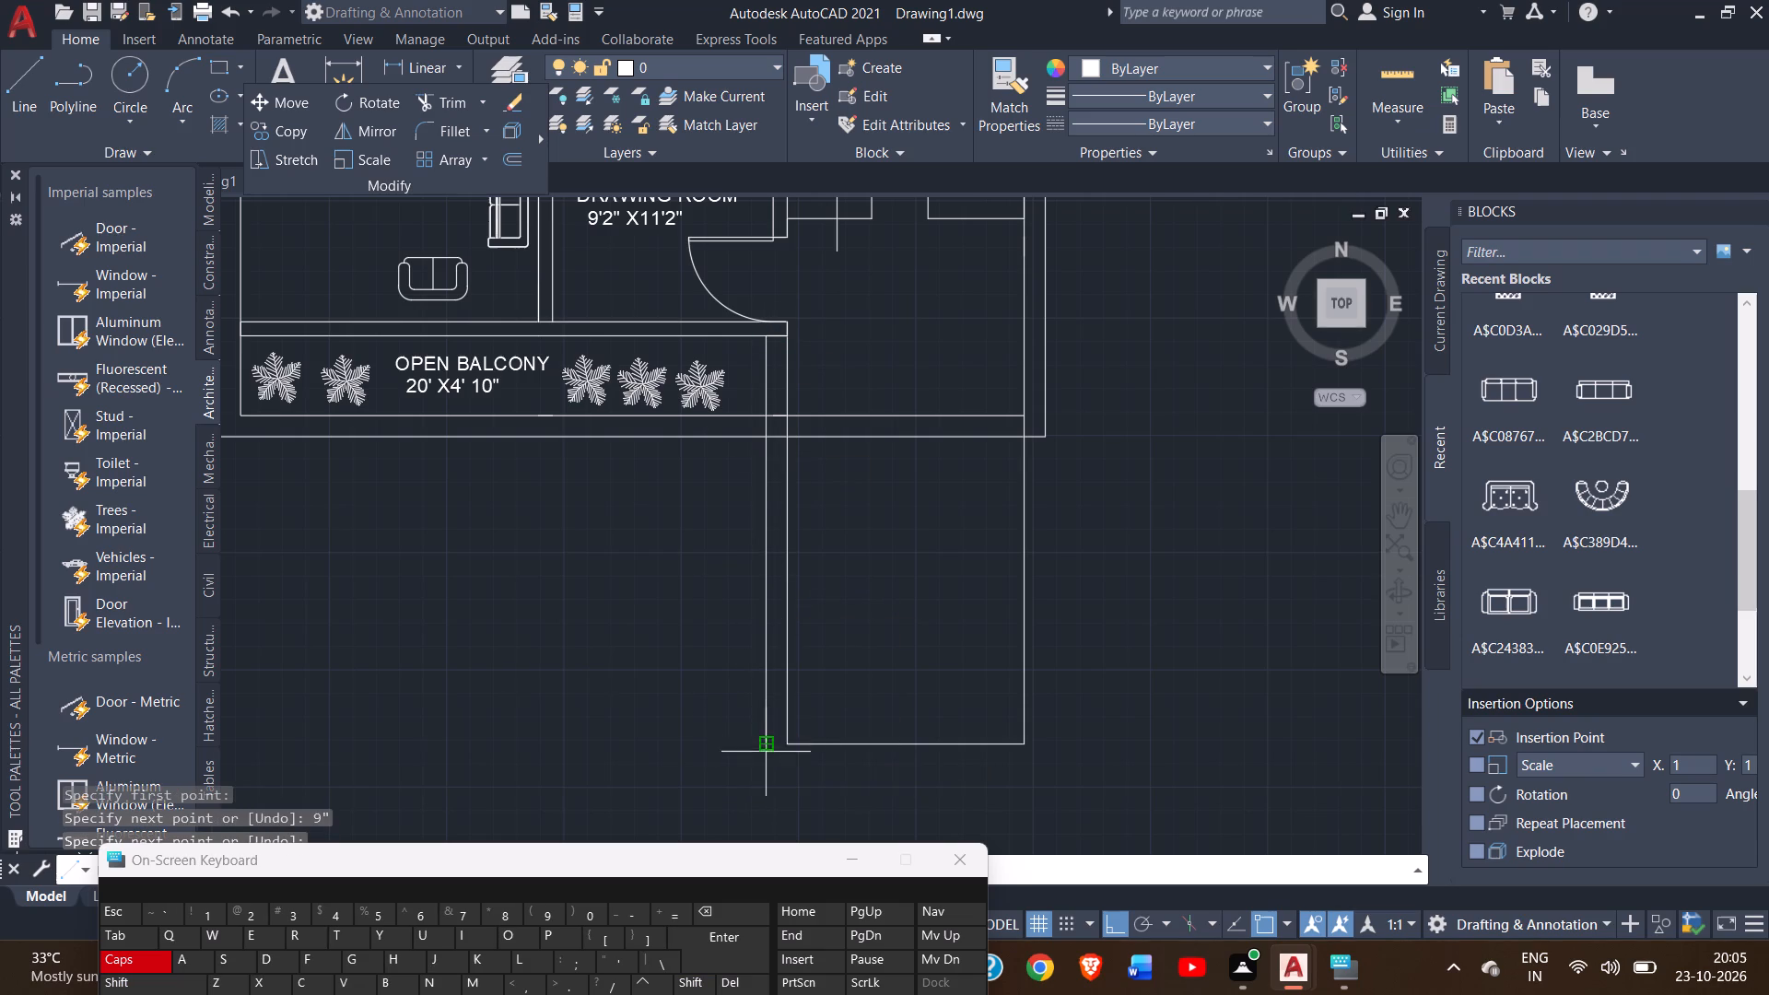
{"action": "key", "text": "9"}
{"action": "key", "text": "shift+quotedbl"}
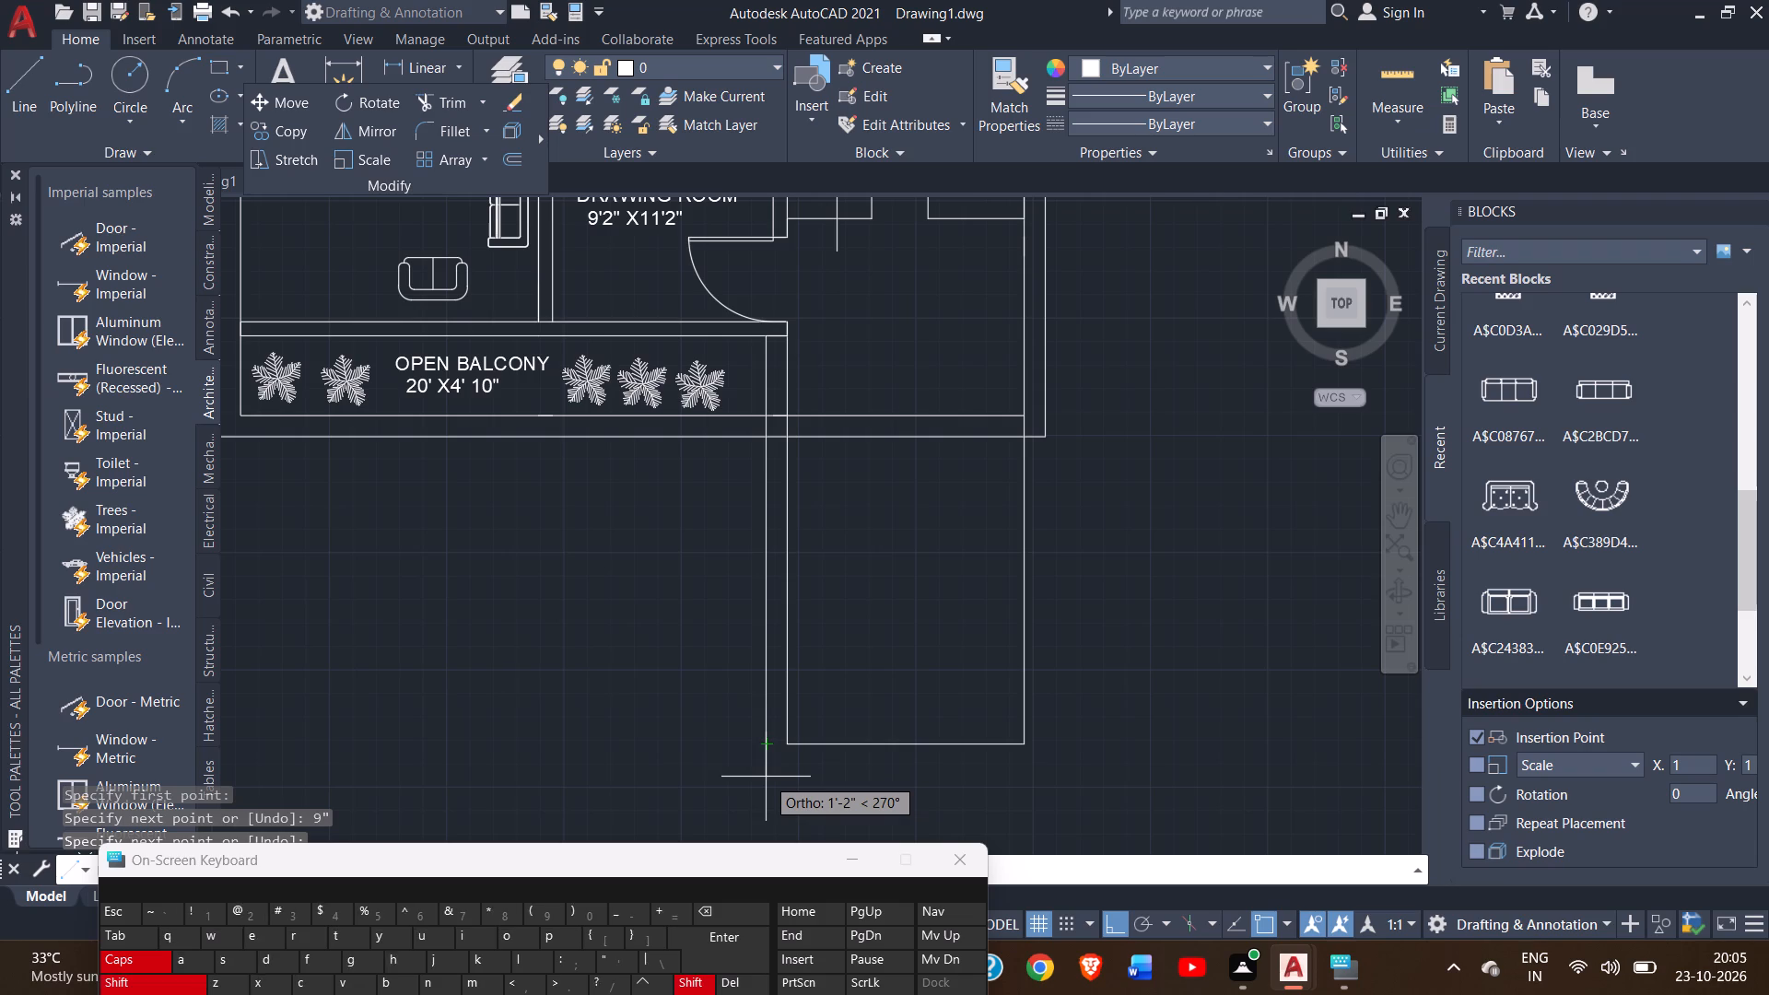
{"action": "key", "text": "Return"}
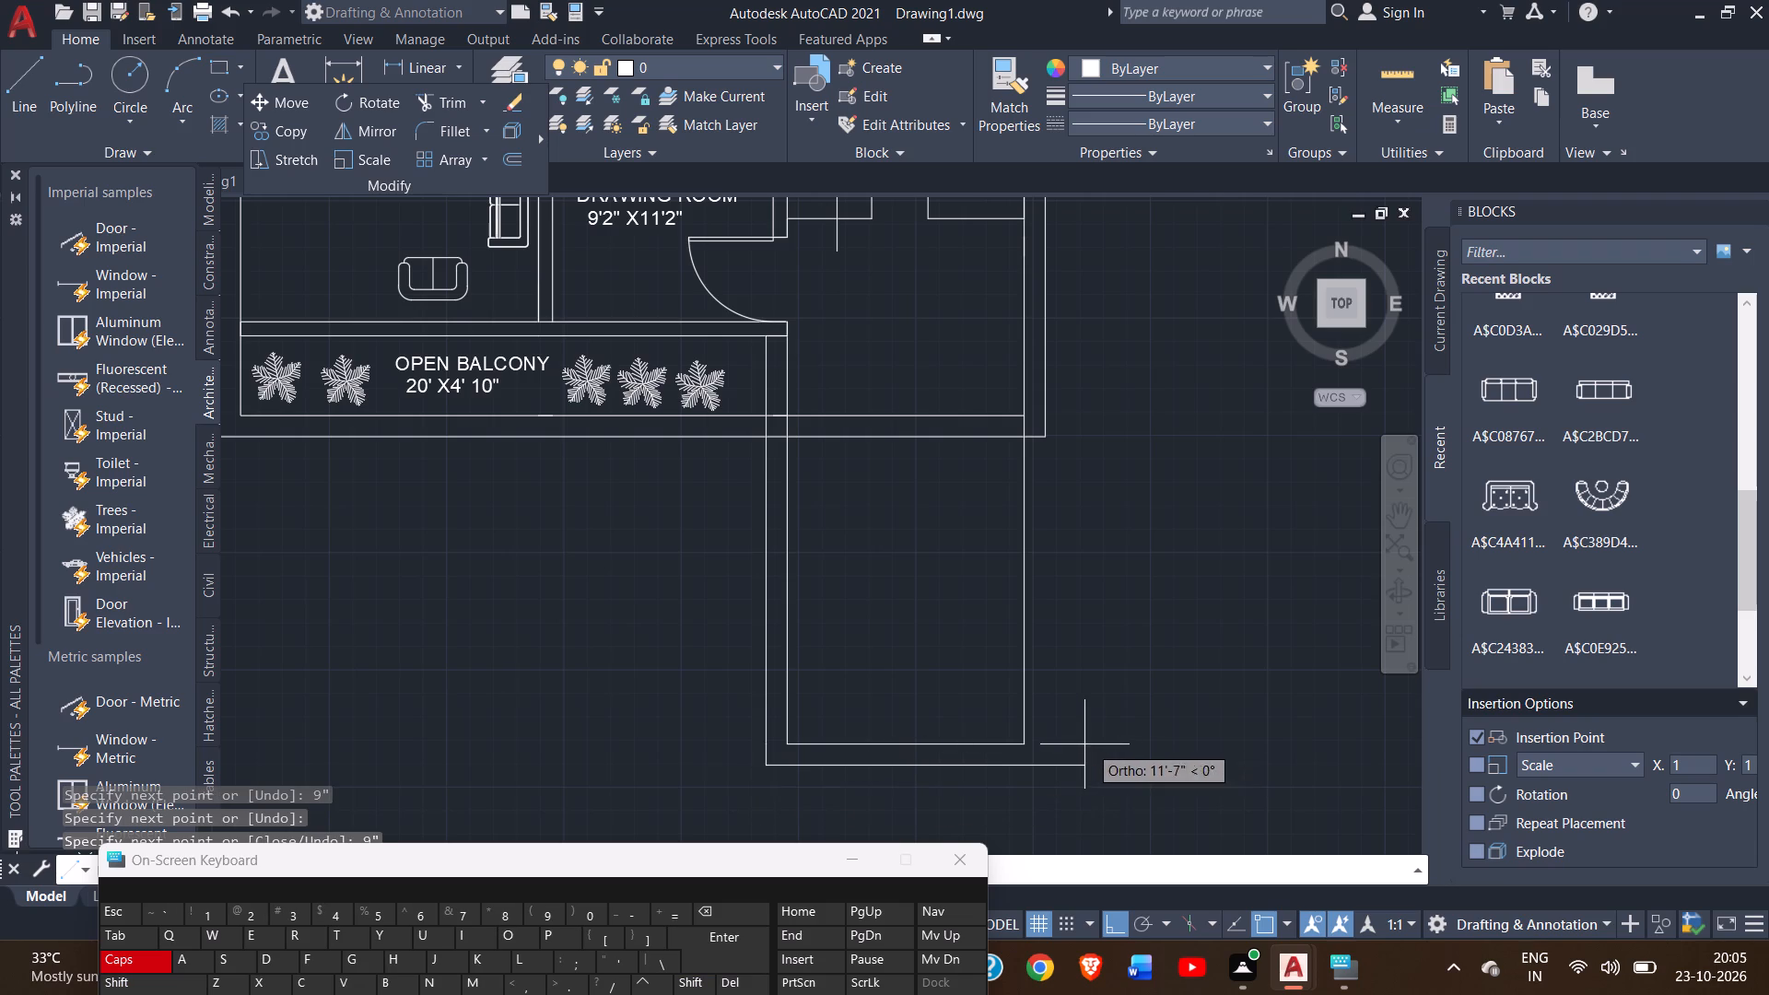
Continue the outer line east level with the outline's east side plus 9", and north to the building's outer southeast corner, ending the command.
{"action": "left_click", "coordinate": [1024, 764]}
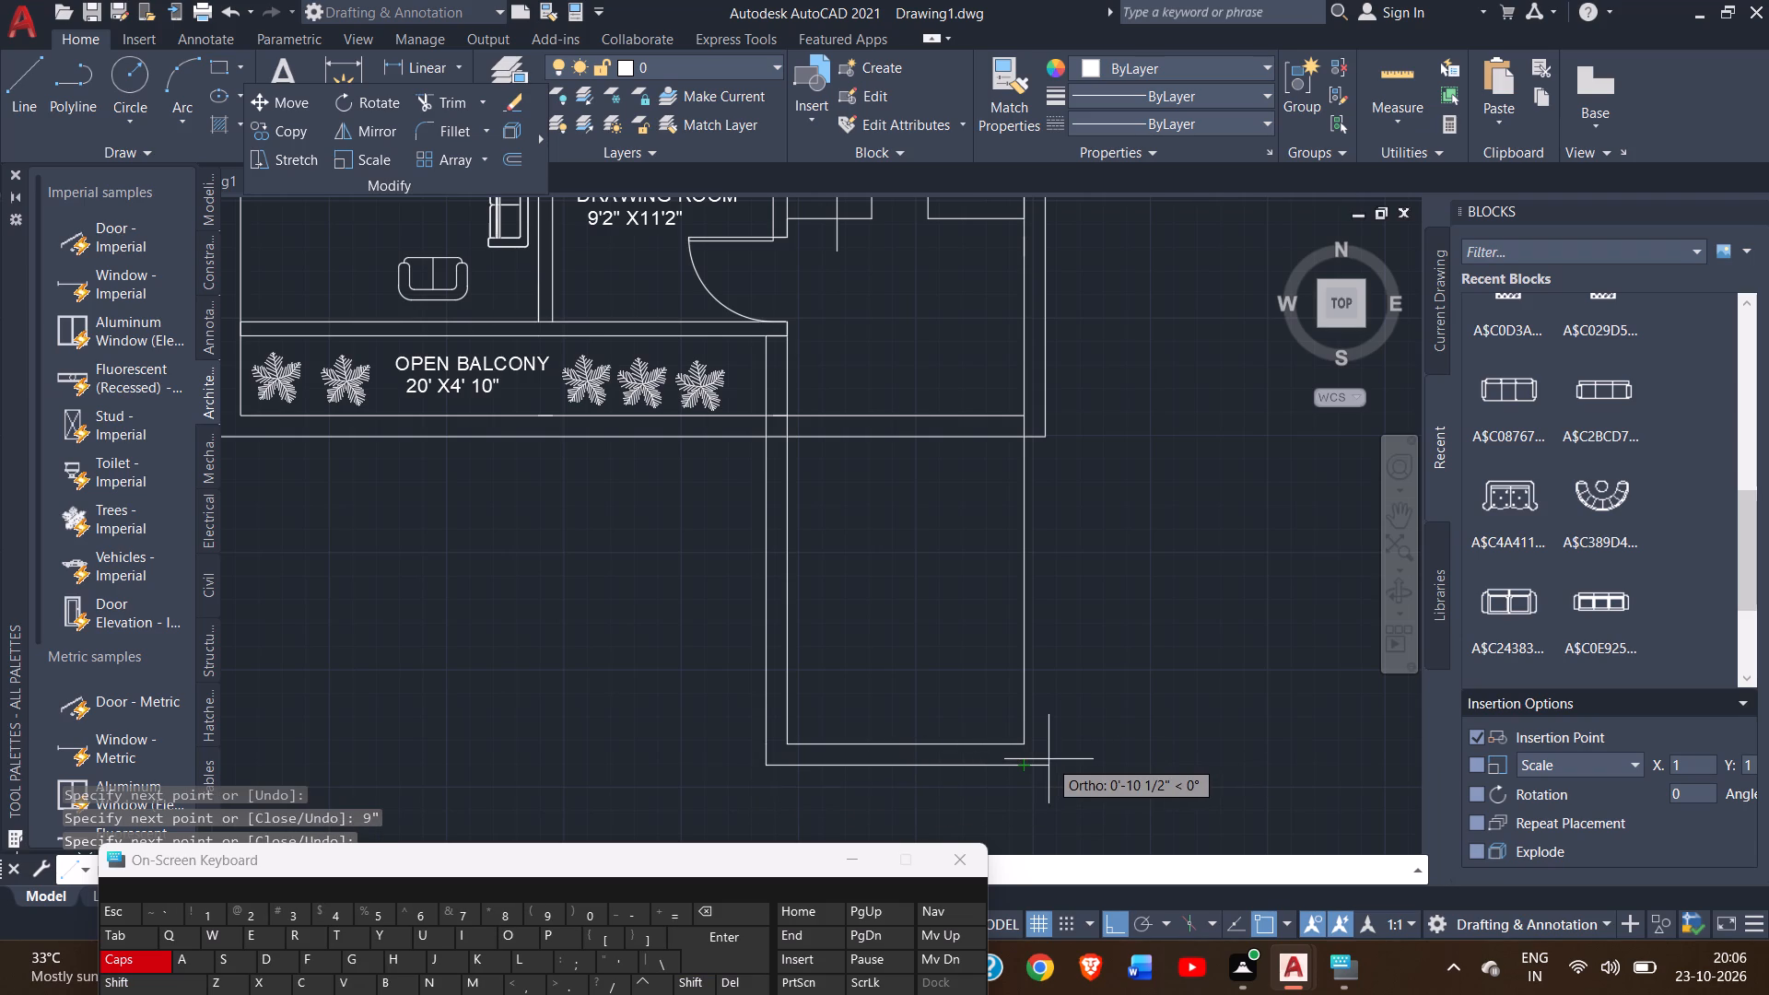
{"action": "key", "text": "9"}
{"action": "key", "text": "shift+quotedbl"}
{"action": "key", "text": "Return"}
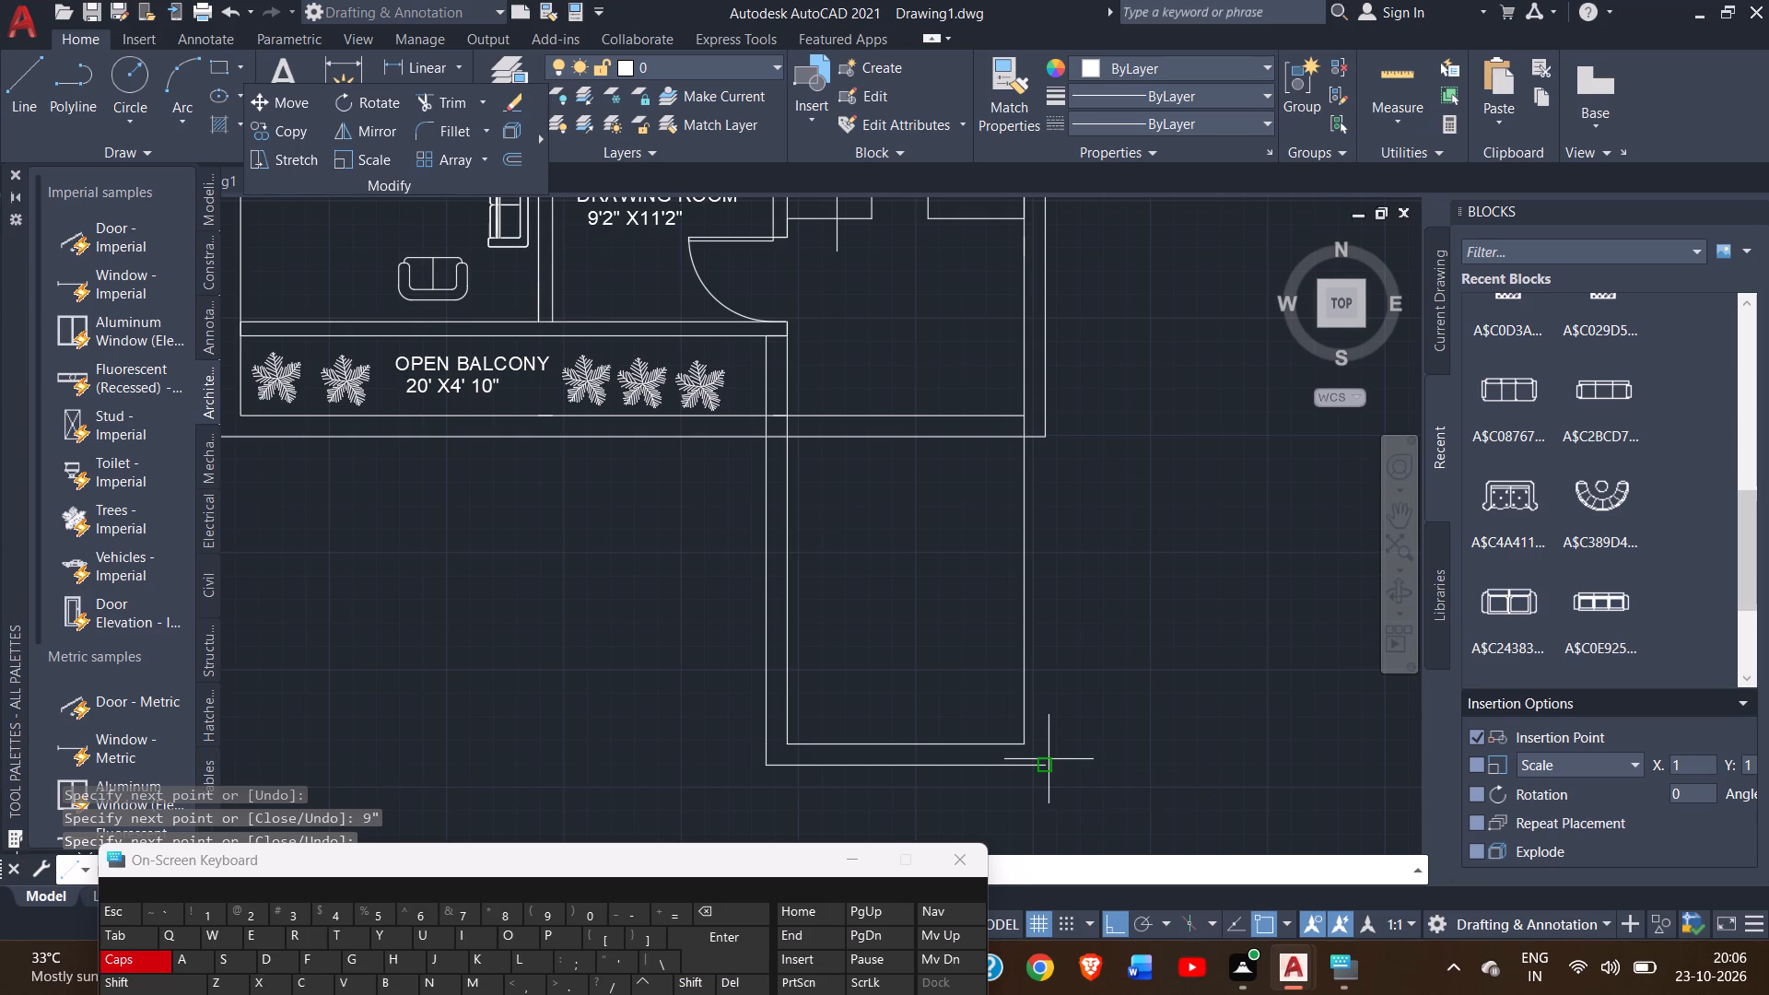
{"action": "left_click", "coordinate": [1047, 441]}
{"action": "right_click", "coordinate": [1111, 410]}
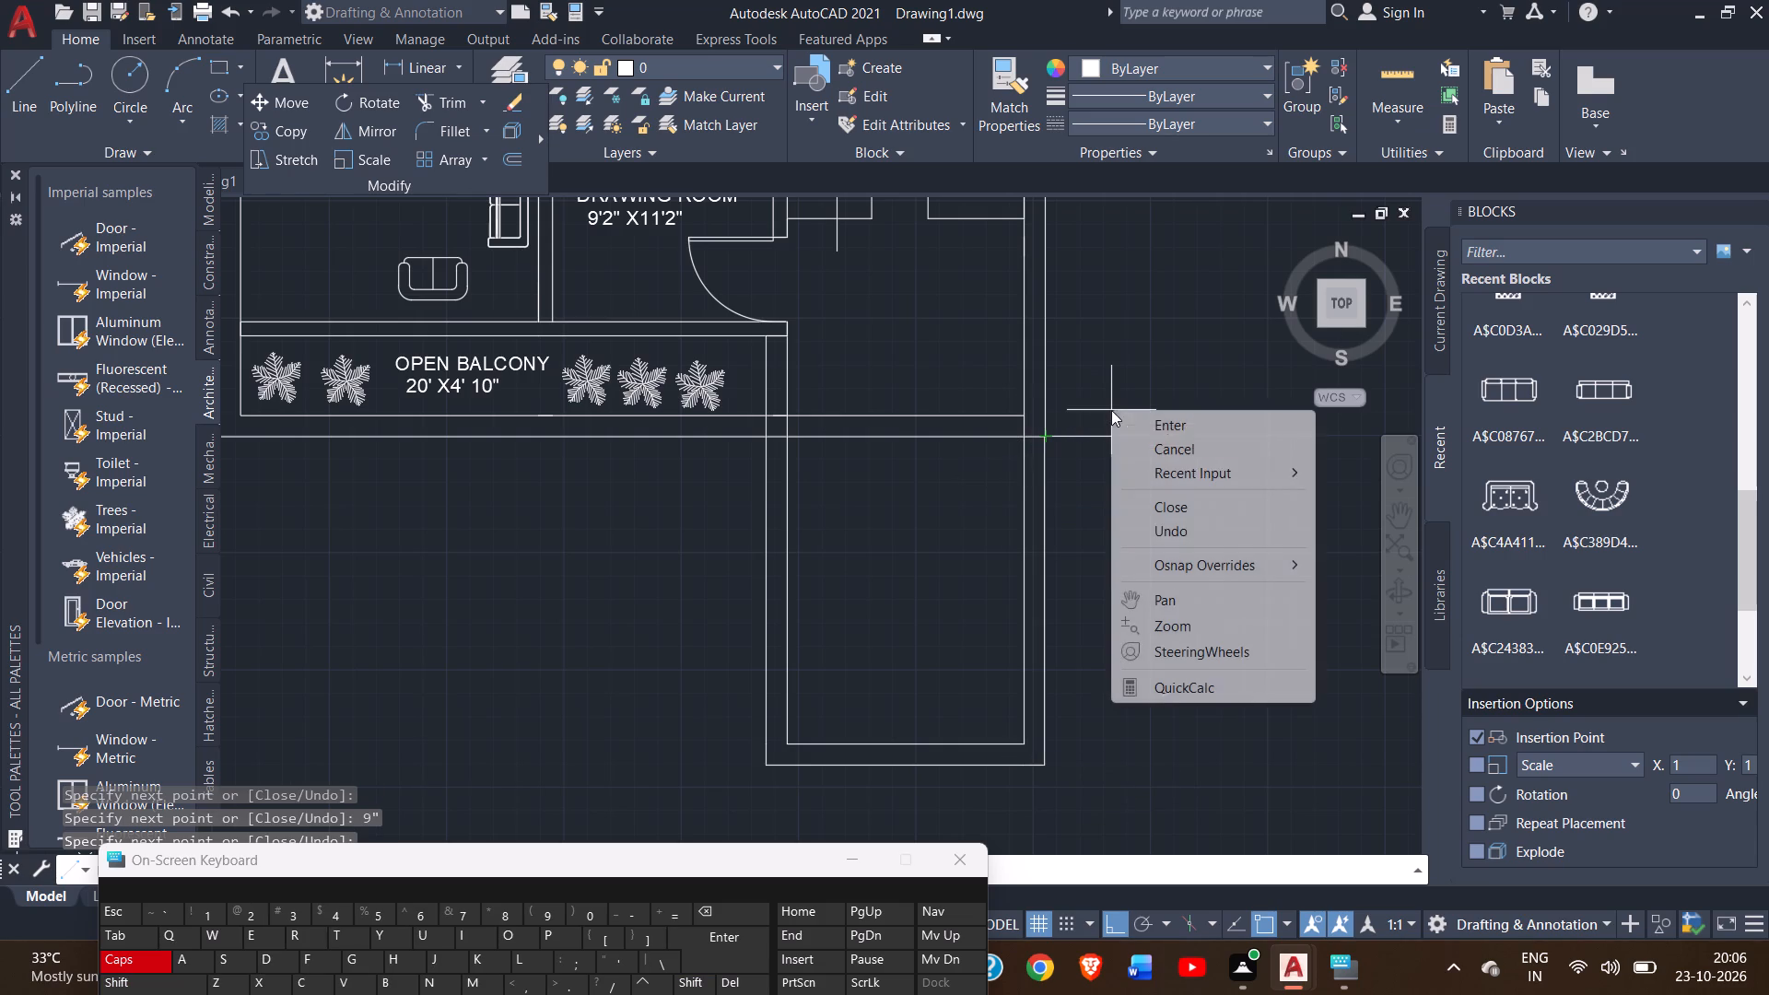
{"action": "left_click", "coordinate": [1140, 412]}
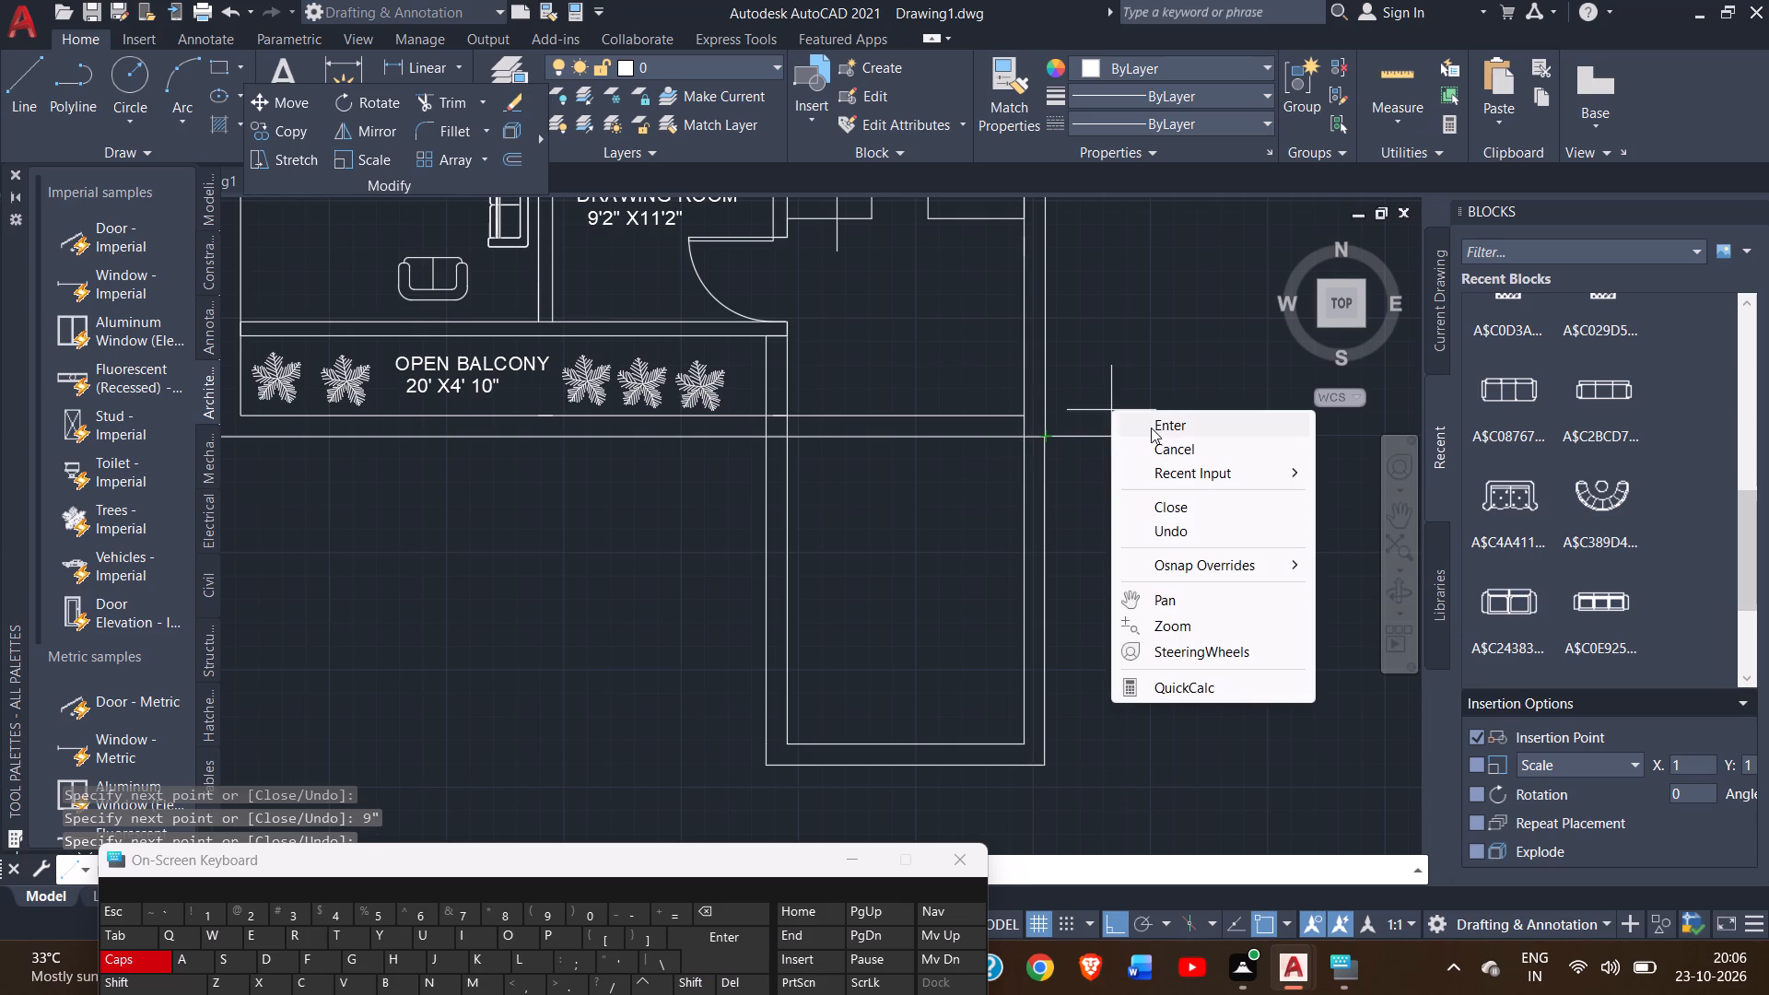
{"action": "left_click", "coordinate": [1151, 427]}
Trim the two new west wall lines where they cross the balcony space, down to the inner line of its south wall.
{"action": "scroll", "coordinate": [1013, 449], "scroll_direction": "up", "scroll_amount": 2, "text": "ctrl"}
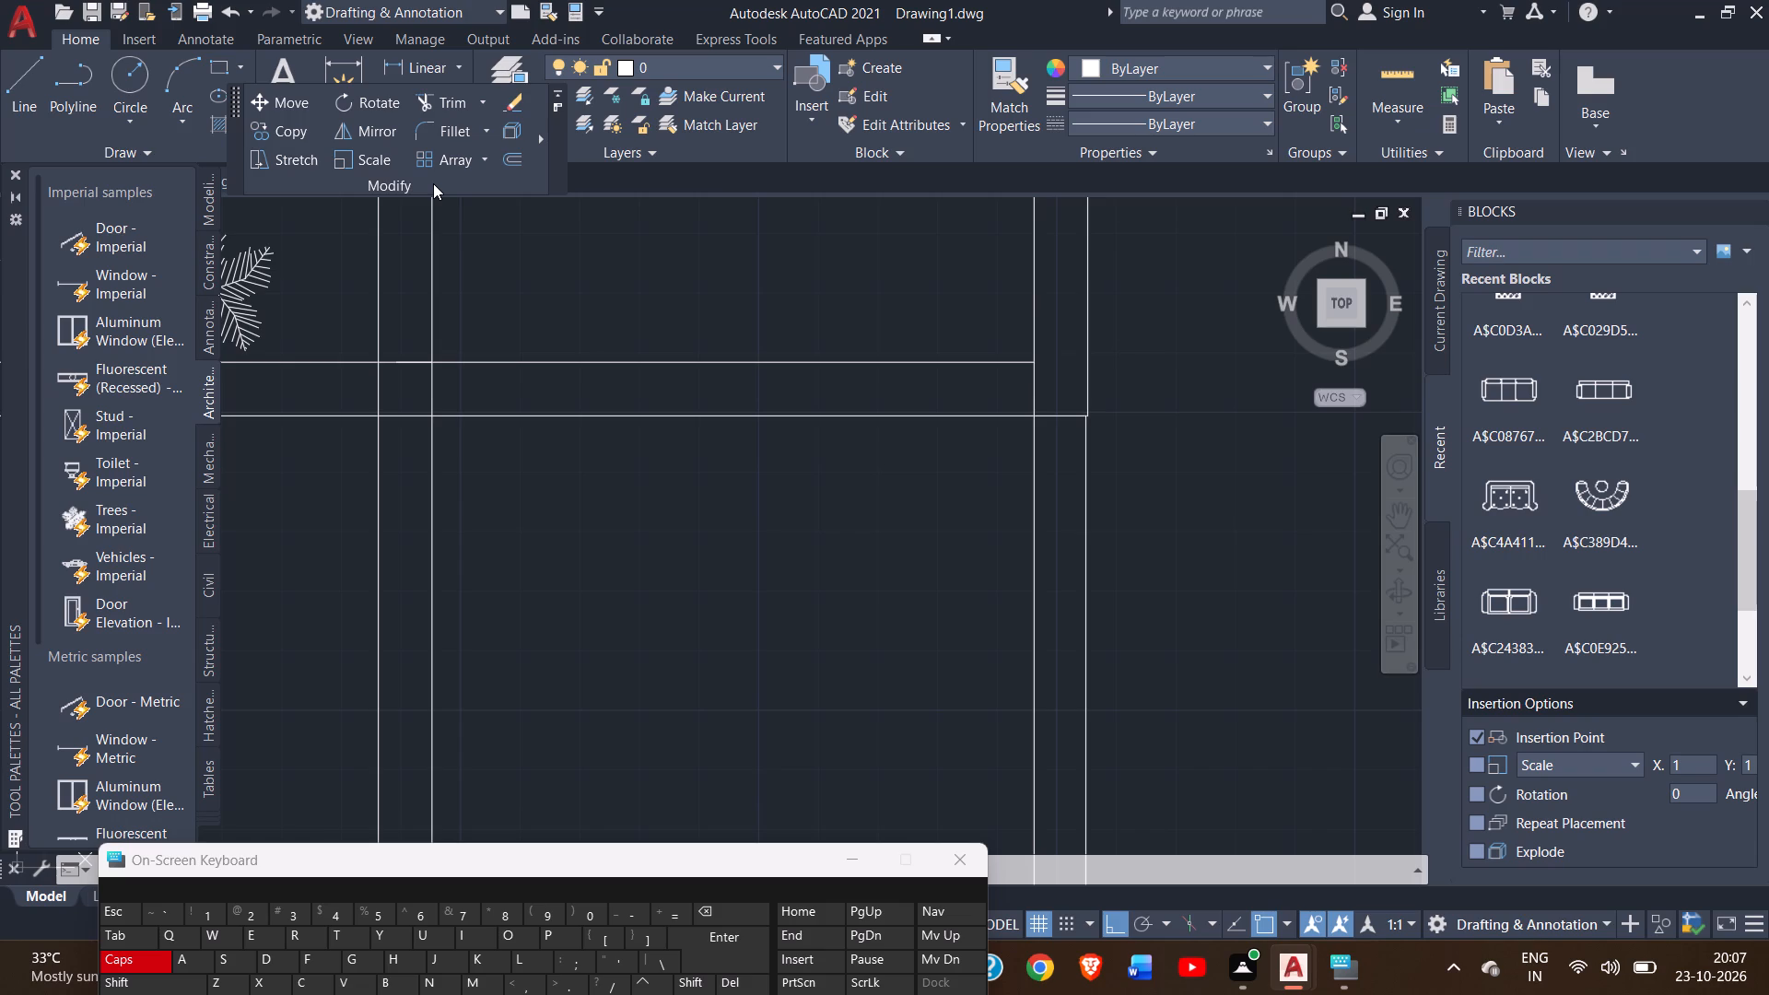
{"action": "scroll", "coordinate": [474, 333], "scroll_direction": "right", "scroll_amount": 1}
{"action": "scroll", "coordinate": [474, 333], "scroll_direction": "left", "scroll_amount": 2}
{"action": "scroll", "coordinate": [474, 333], "scroll_direction": "right", "scroll_amount": 1}
{"action": "scroll", "coordinate": [474, 333], "scroll_direction": "down", "scroll_amount": 2, "text": "ctrl"}
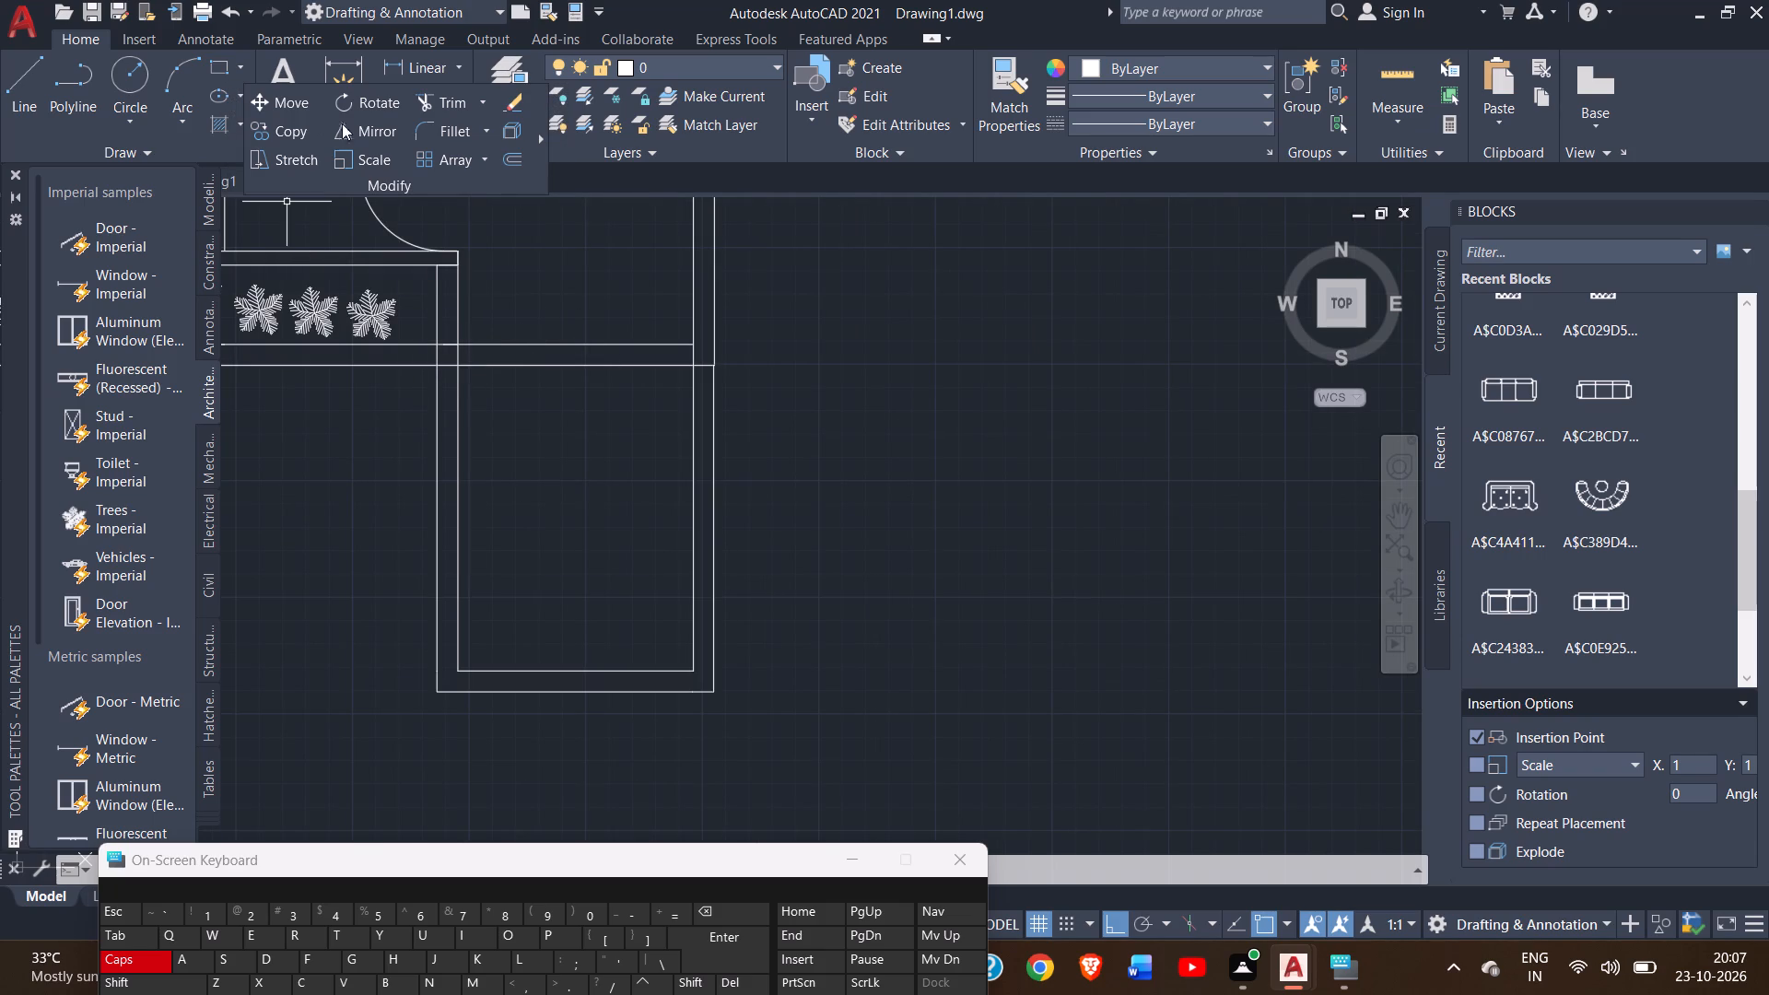
{"action": "left_click", "coordinate": [448, 109]}
{"action": "left_click_drag", "start_coordinate": [490, 313], "coordinate": [435, 293]}
{"action": "left_click", "coordinate": [435, 293]}
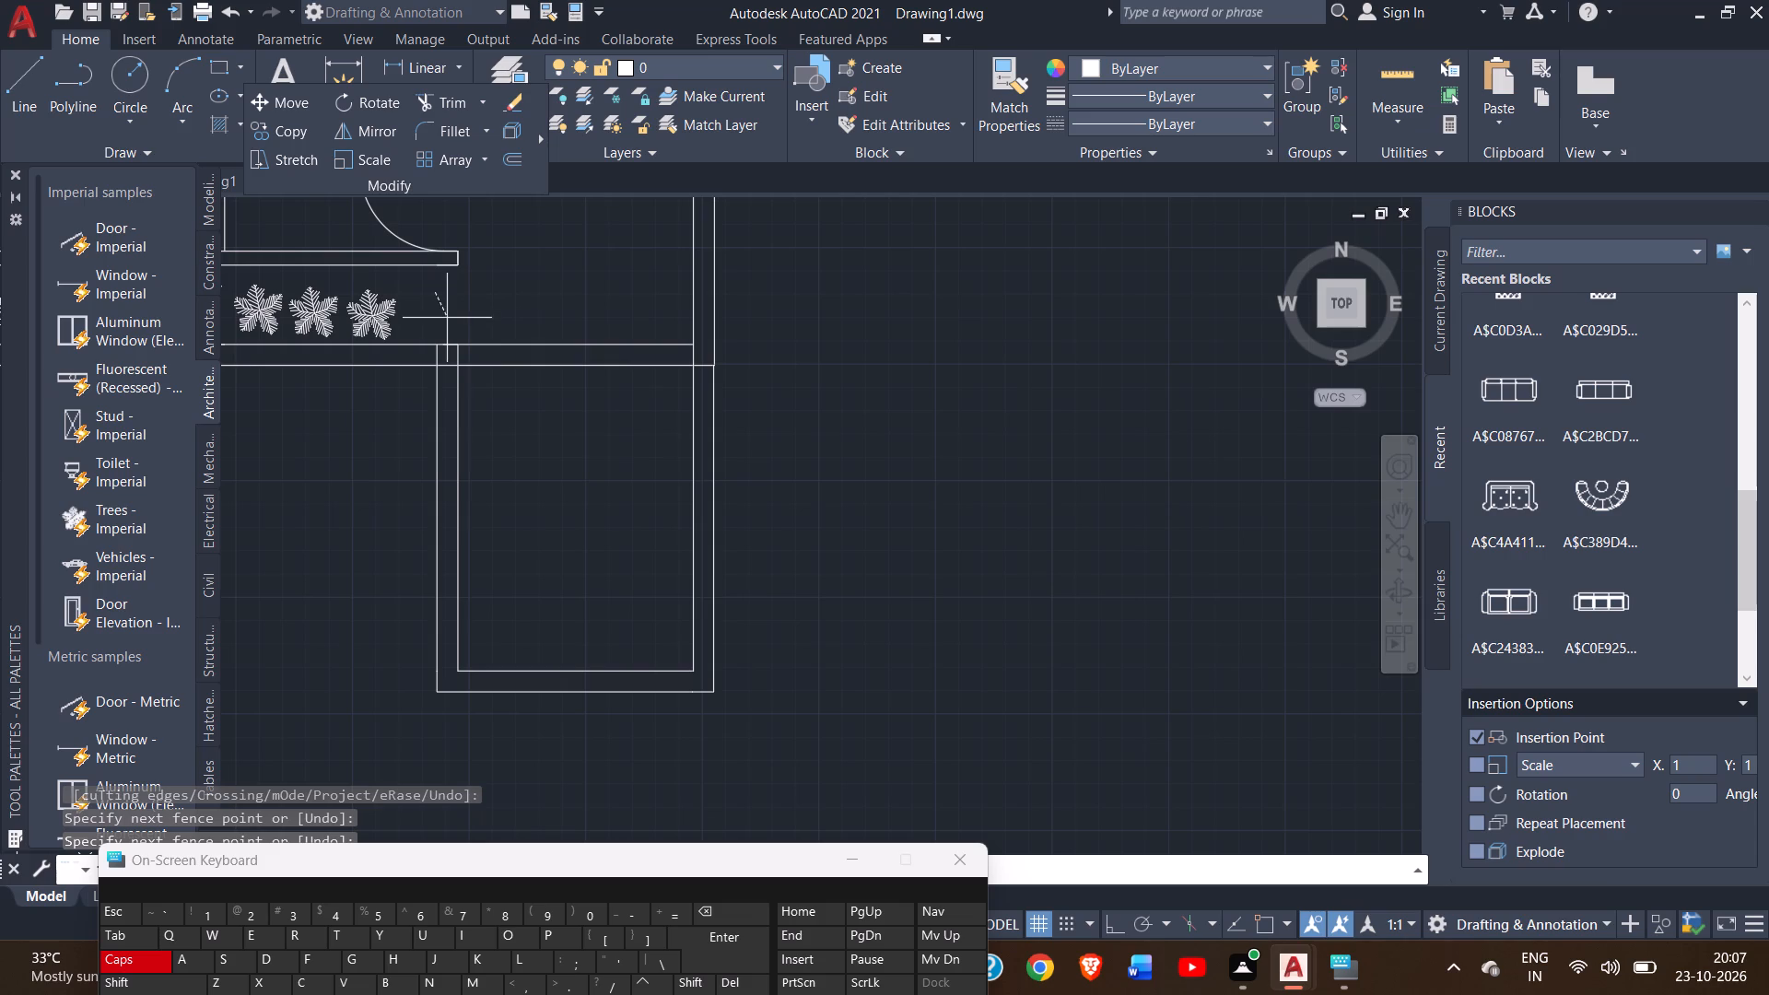
{"action": "right_click", "coordinate": [447, 318]}
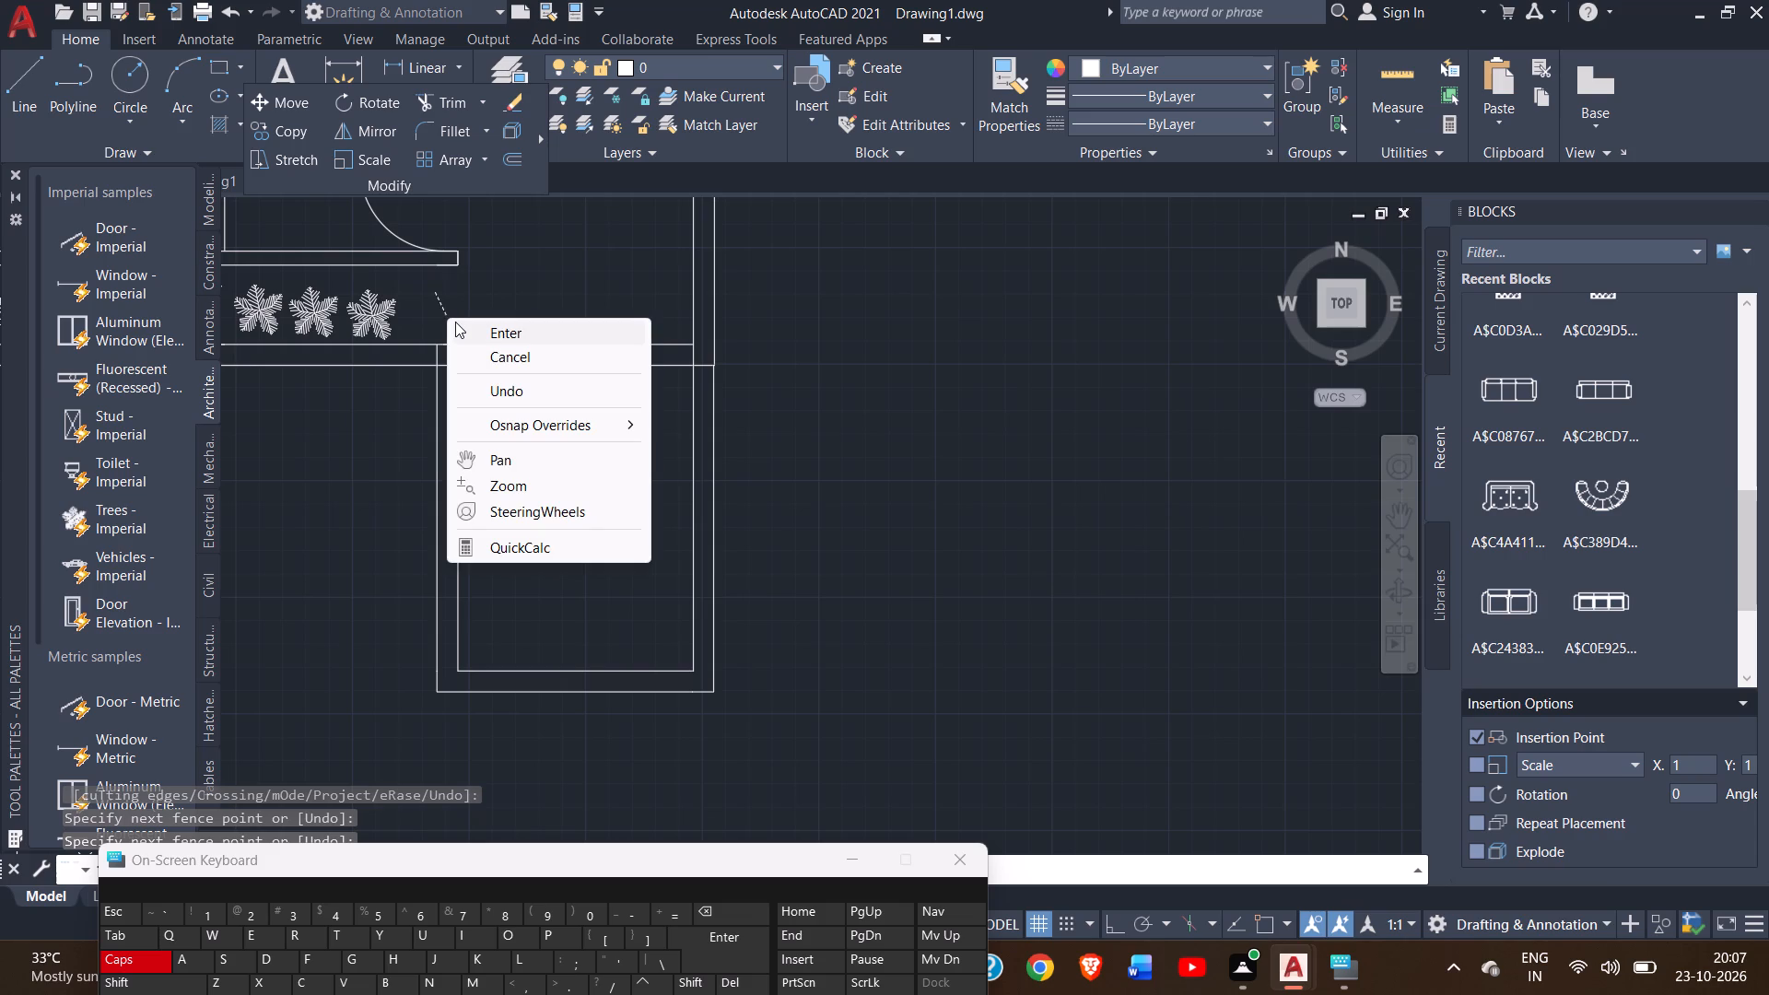
{"action": "left_click", "coordinate": [455, 322]}
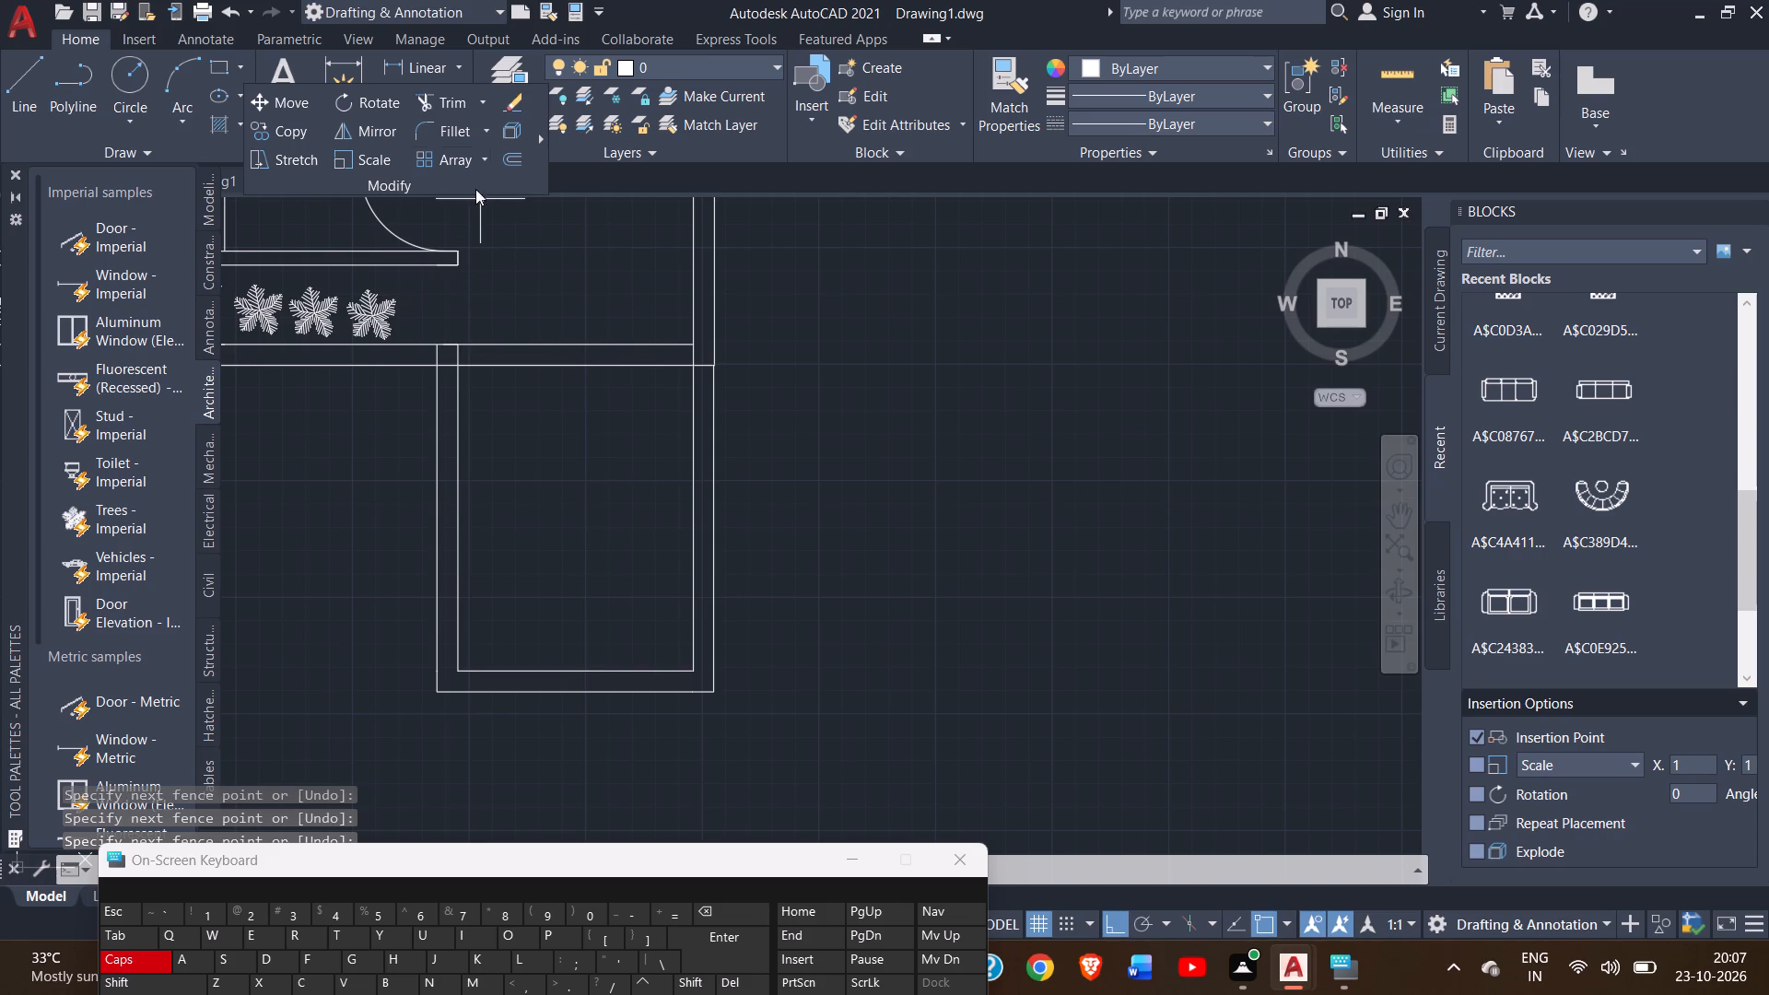
Trim both lines of the balcony's south wall where they cross between the new extension's two west wall lines.
{"action": "left_click", "coordinate": [457, 100]}
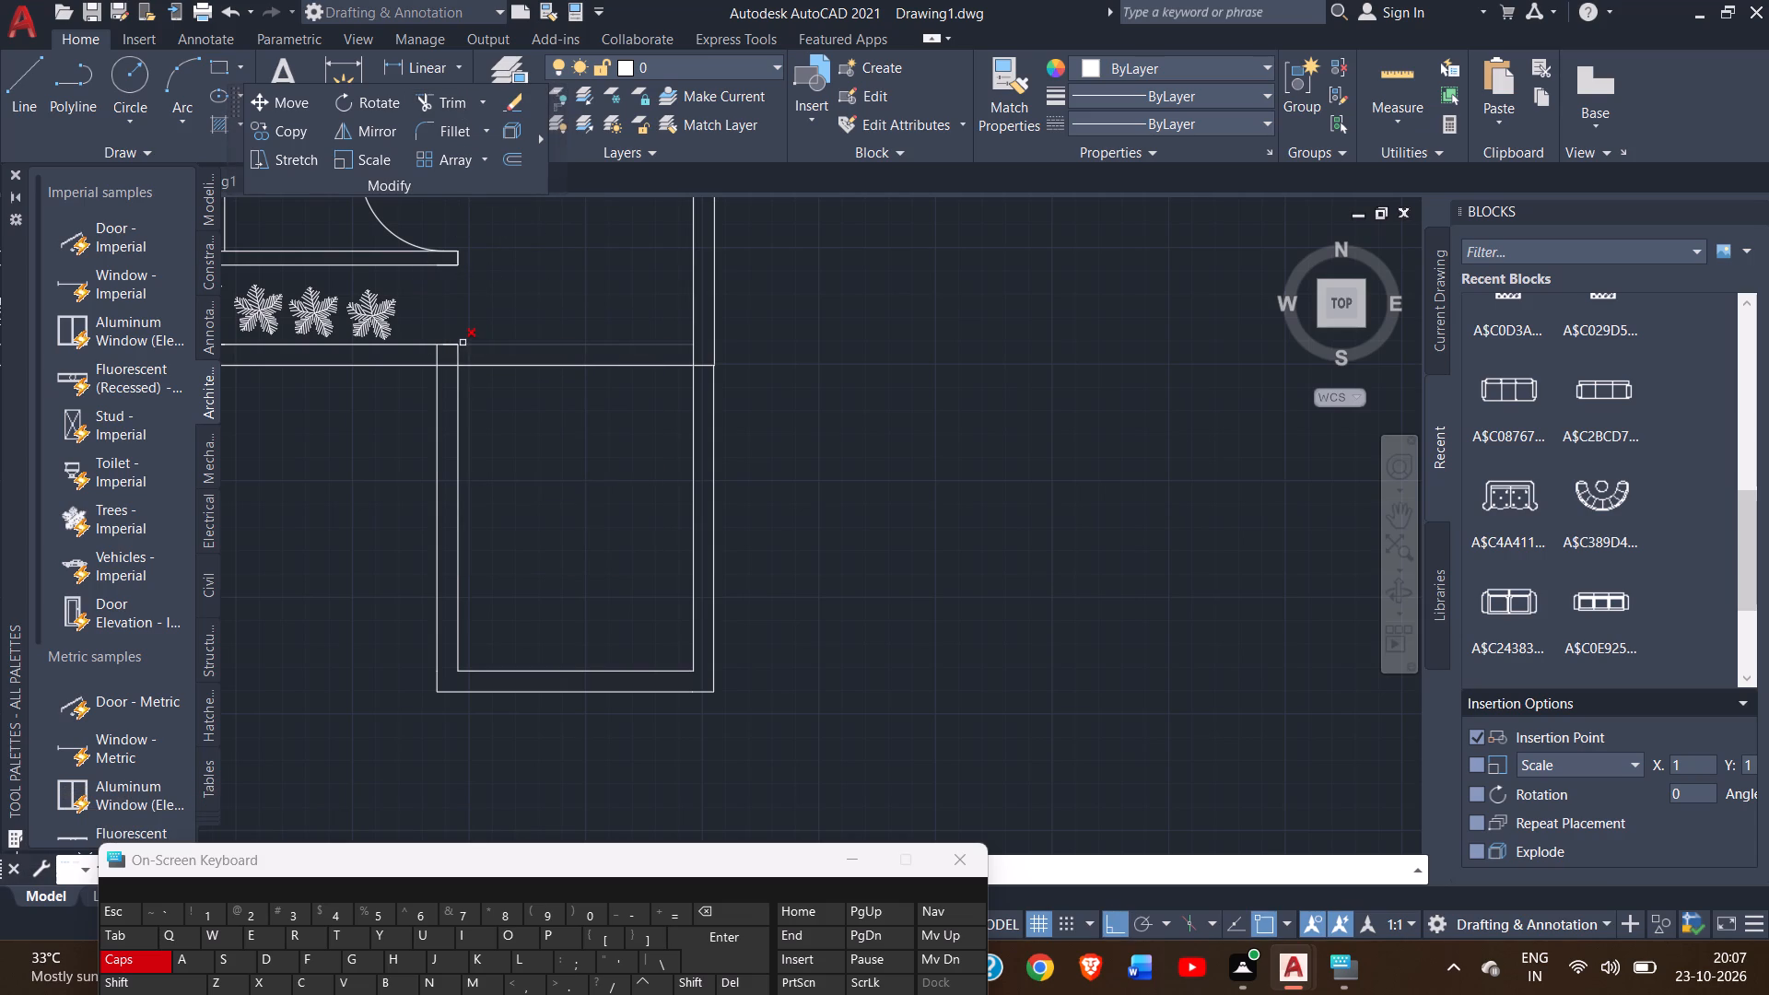
{"action": "scroll", "coordinate": [463, 343], "scroll_direction": "up", "scroll_amount": 2, "text": "ctrl"}
{"action": "left_click", "coordinate": [410, 313]}
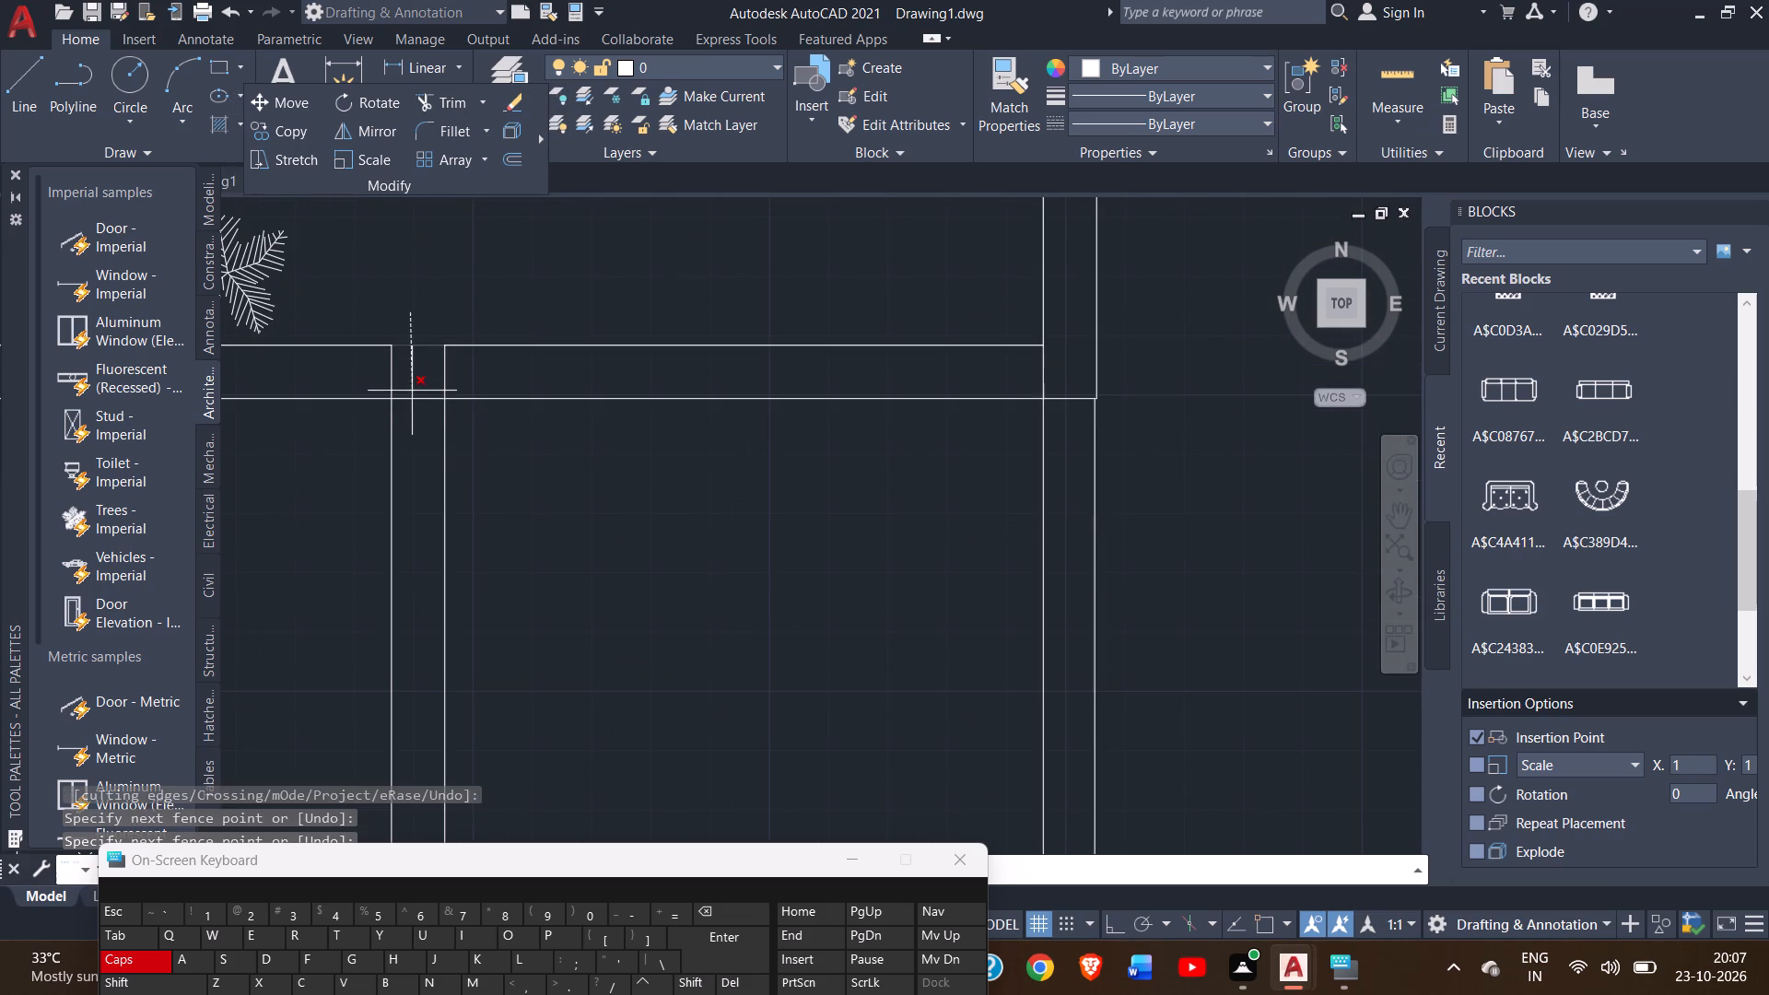
{"action": "left_click", "coordinate": [417, 419]}
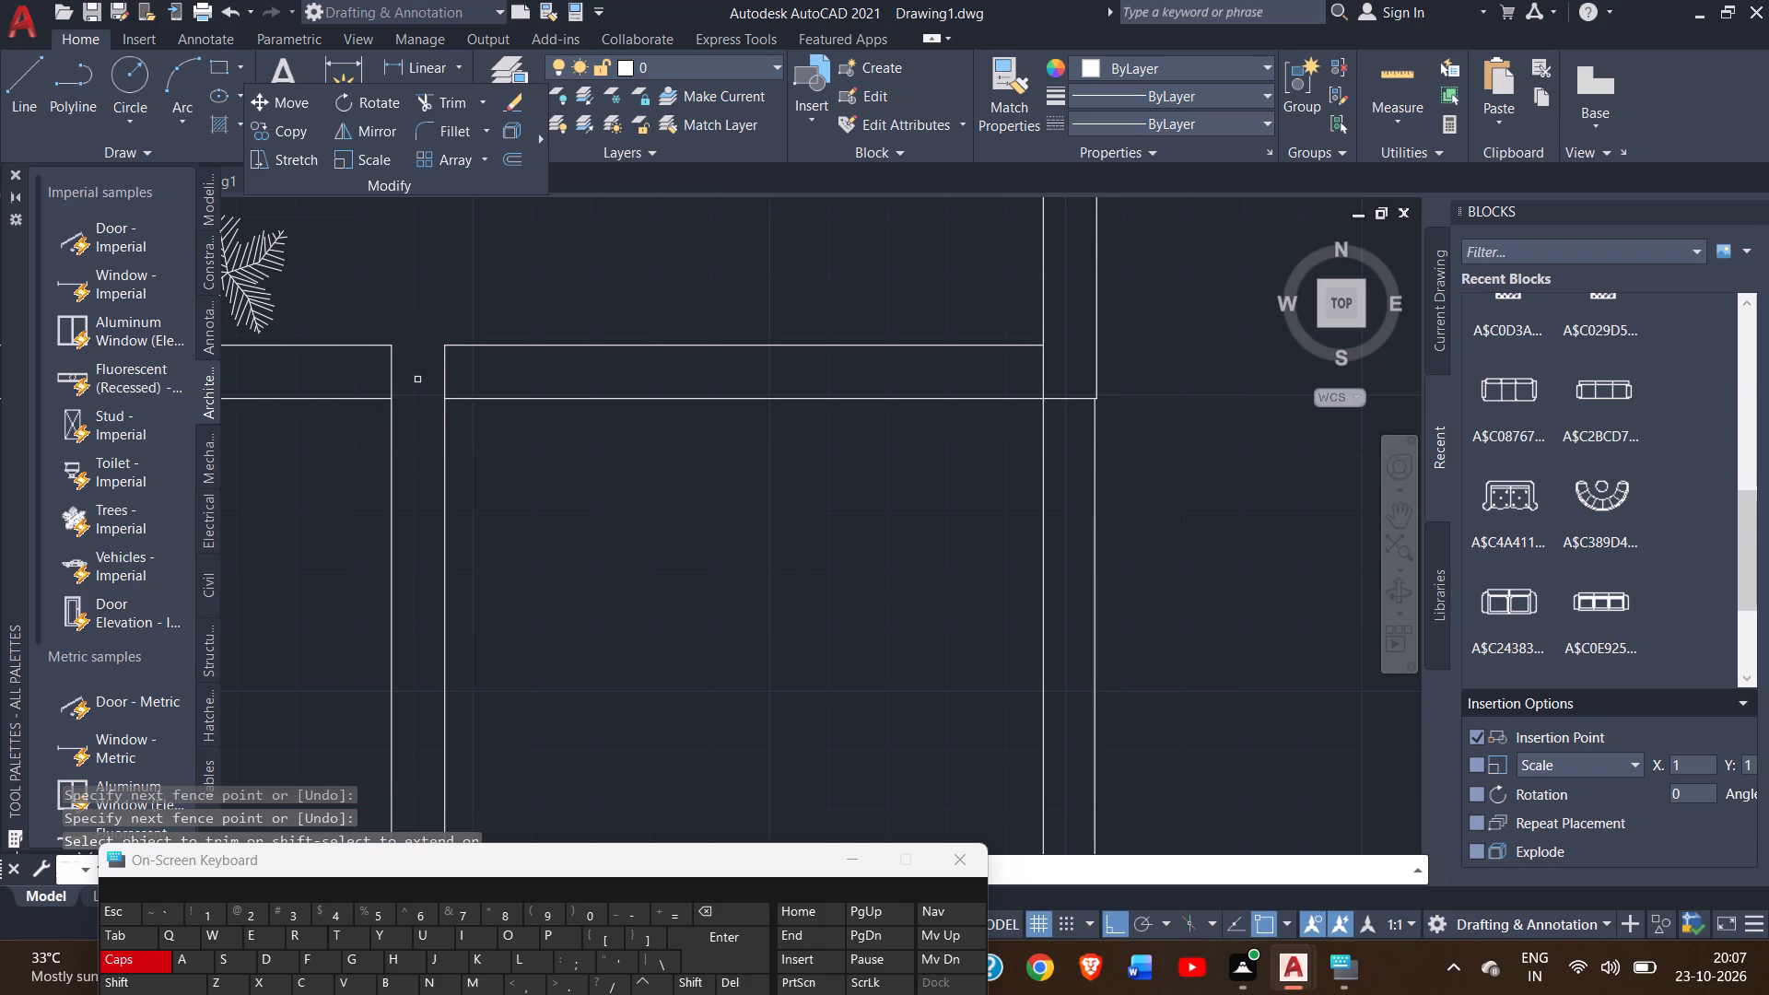
Trim both of the extension's west wall lines where they cross between the two lines of the balcony's south wall.
{"action": "left_click_drag", "start_coordinate": [416, 379], "coordinate": [366, 376]}
{"action": "left_click_drag", "start_coordinate": [440, 372], "coordinate": [470, 370]}
{"action": "left_click", "coordinate": [470, 370]}
{"action": "right_click", "coordinate": [470, 370]}
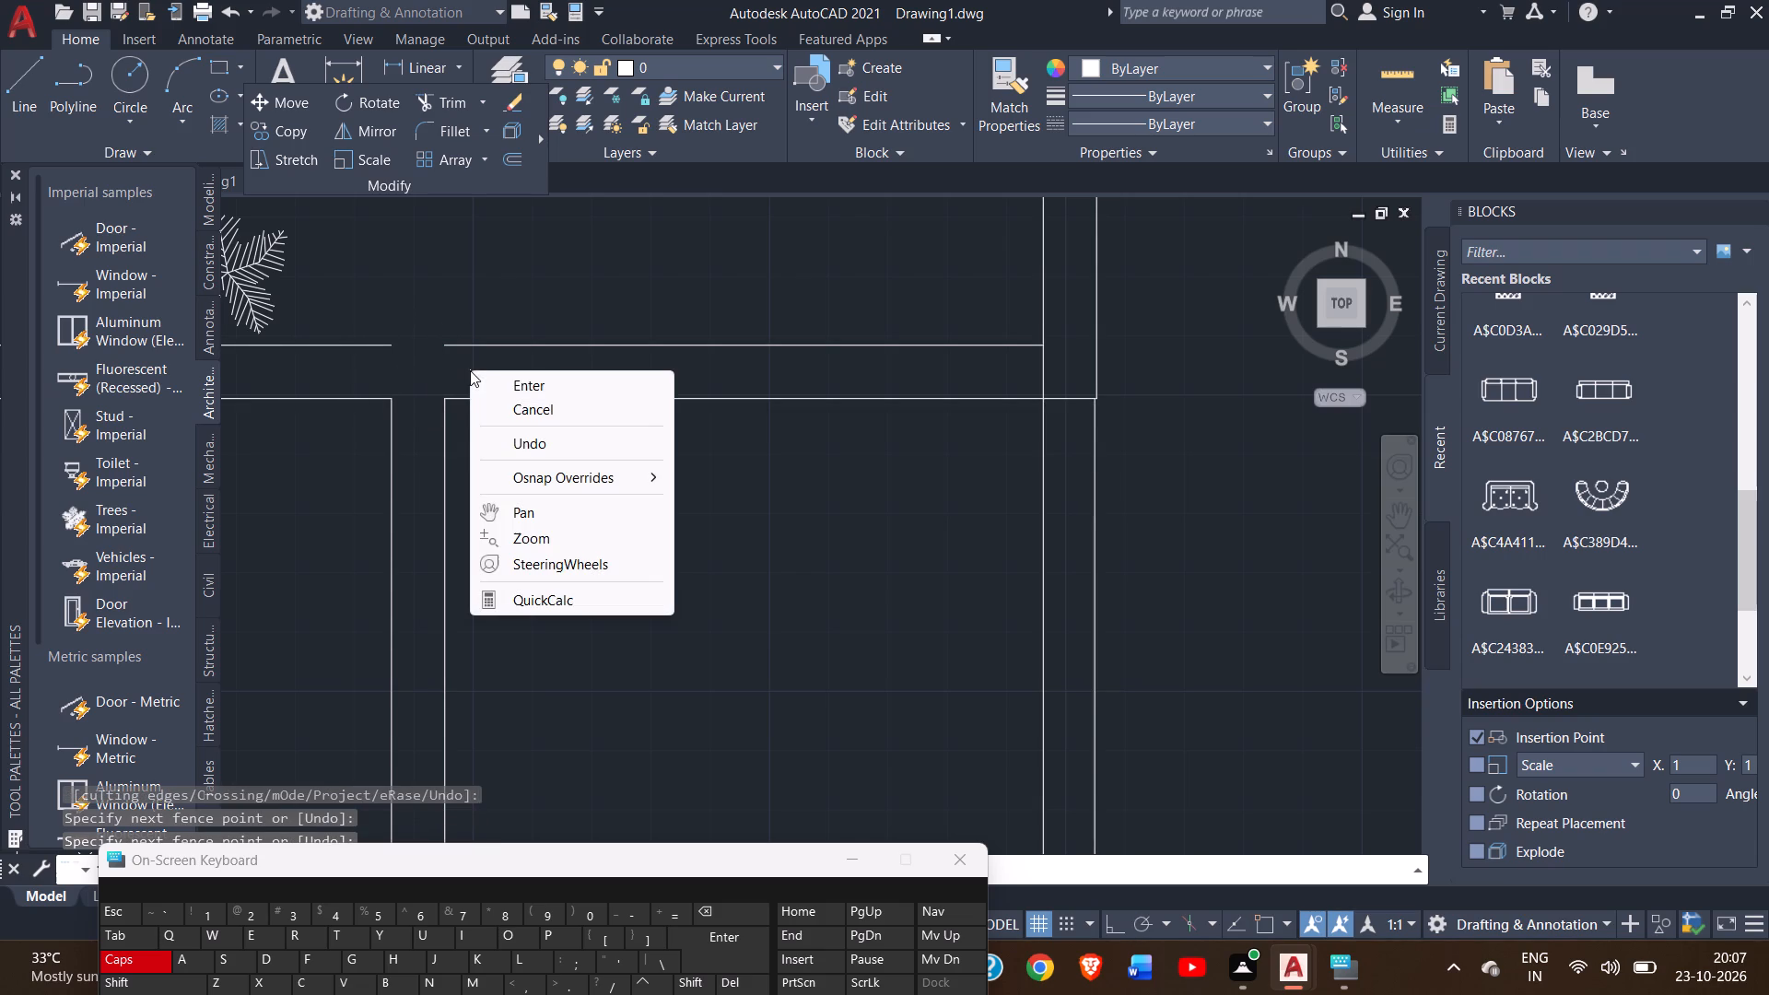
{"action": "left_click", "coordinate": [502, 382]}
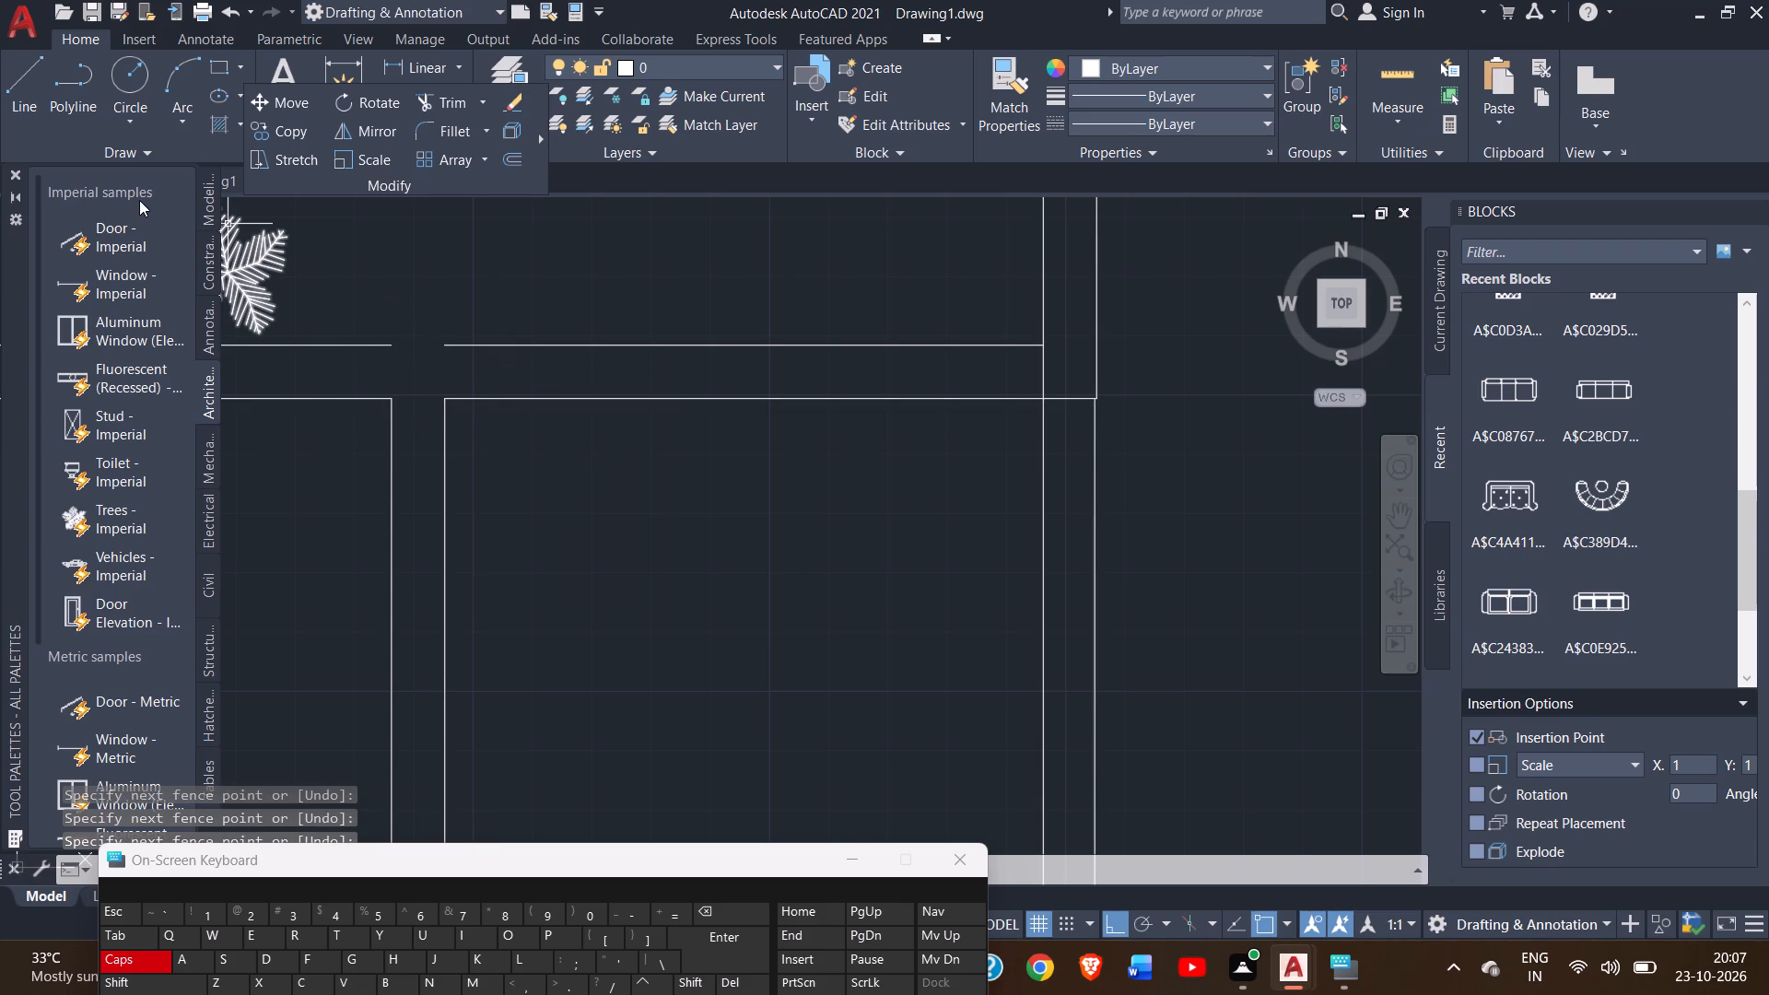
Draw a line bridging the gap in the inner line of the balcony's south wall, above the extension's west wall.
{"action": "left_click", "coordinate": [15, 88]}
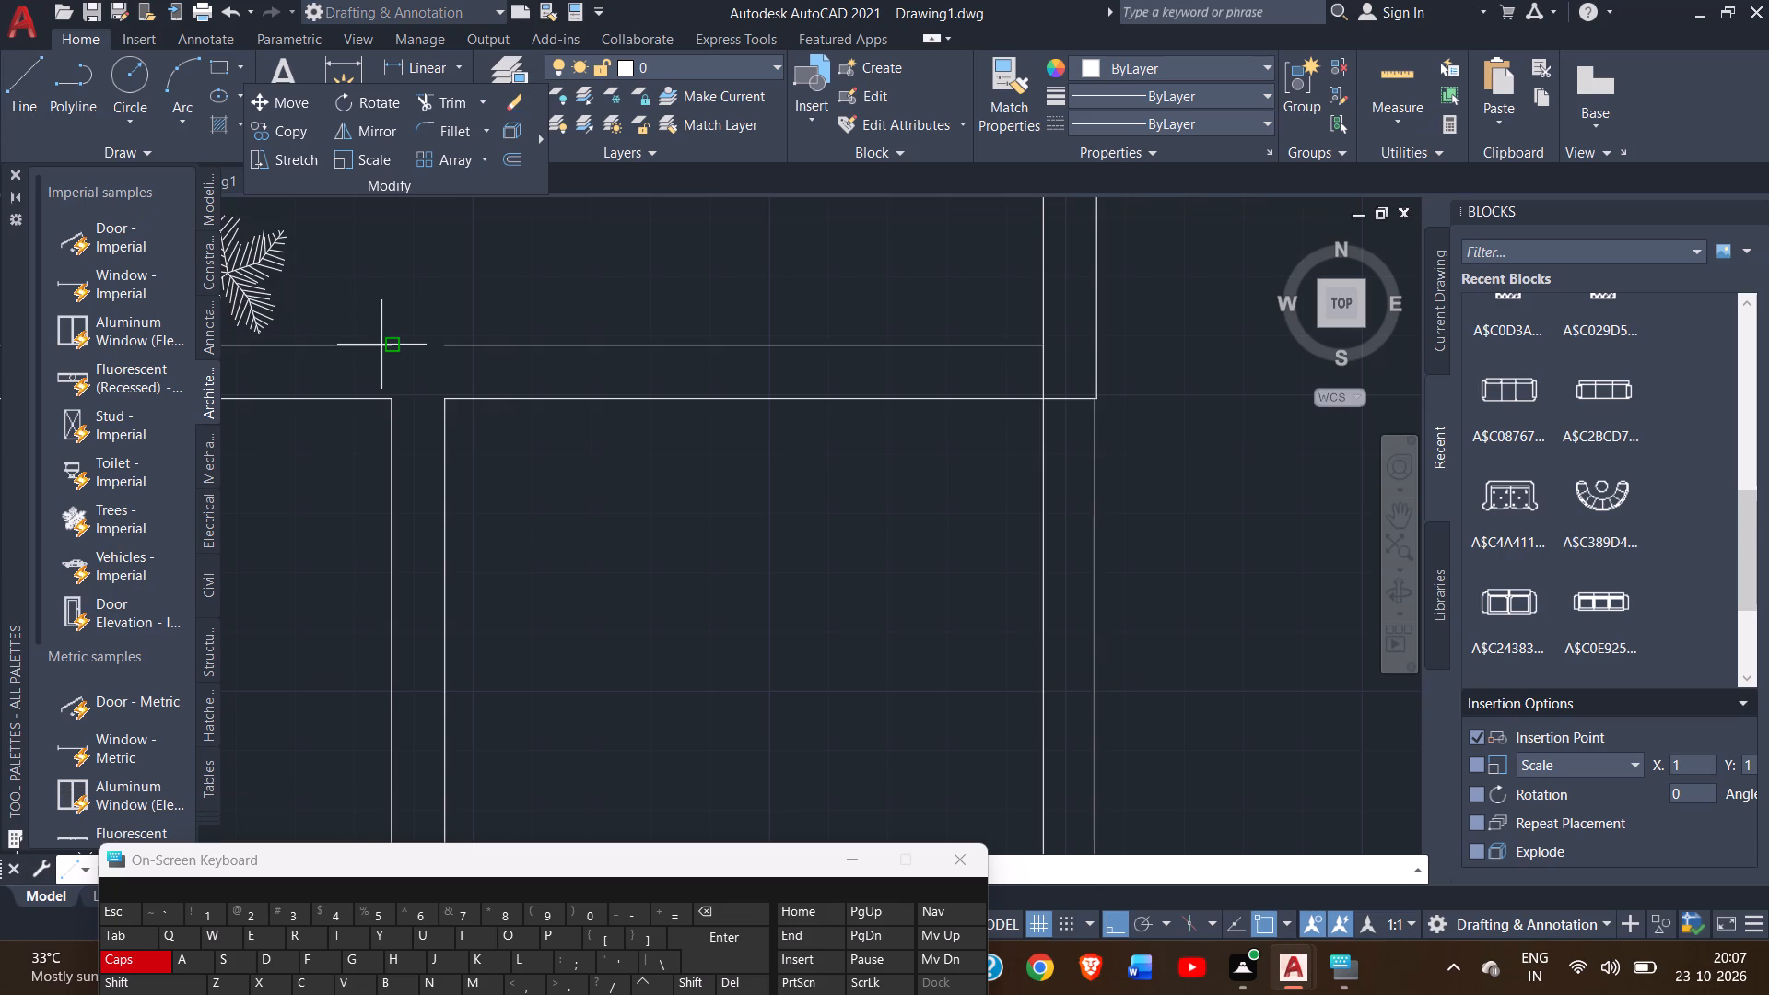
{"action": "left_click_drag", "start_coordinate": [388, 347], "coordinate": [449, 349]}
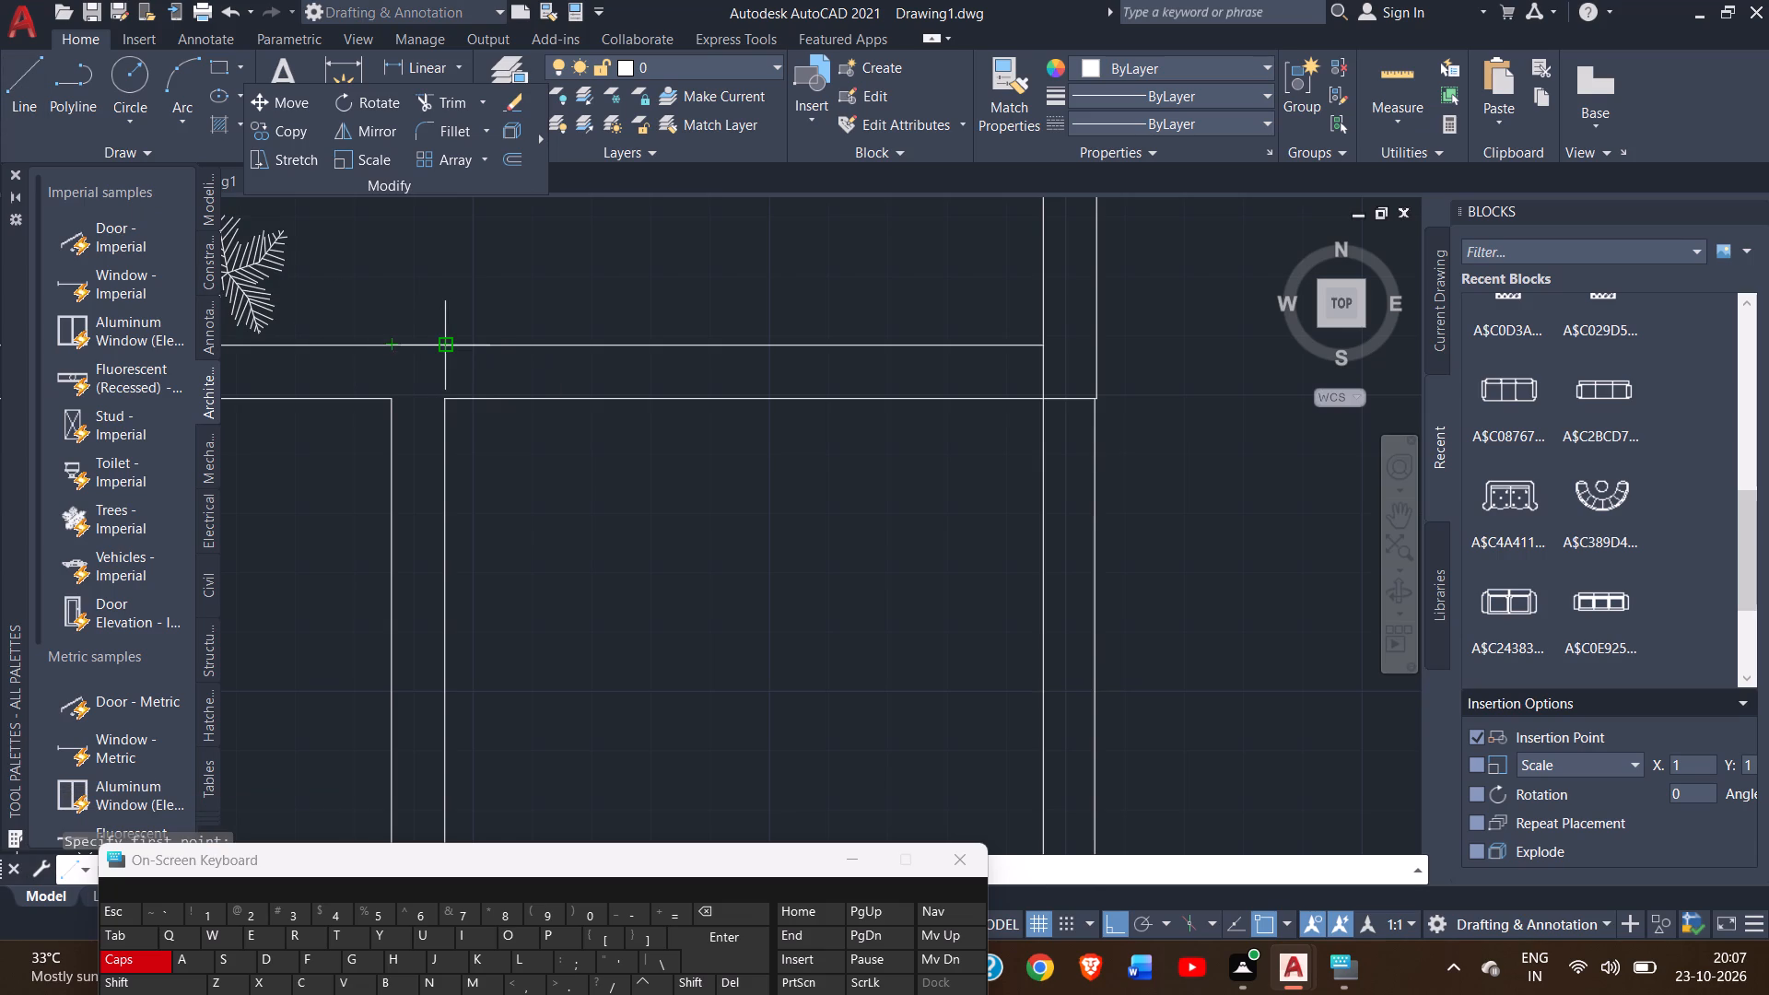
{"action": "left_click", "coordinate": [449, 349]}
{"action": "right_click", "coordinate": [448, 325]}
{"action": "left_click", "coordinate": [480, 345]}
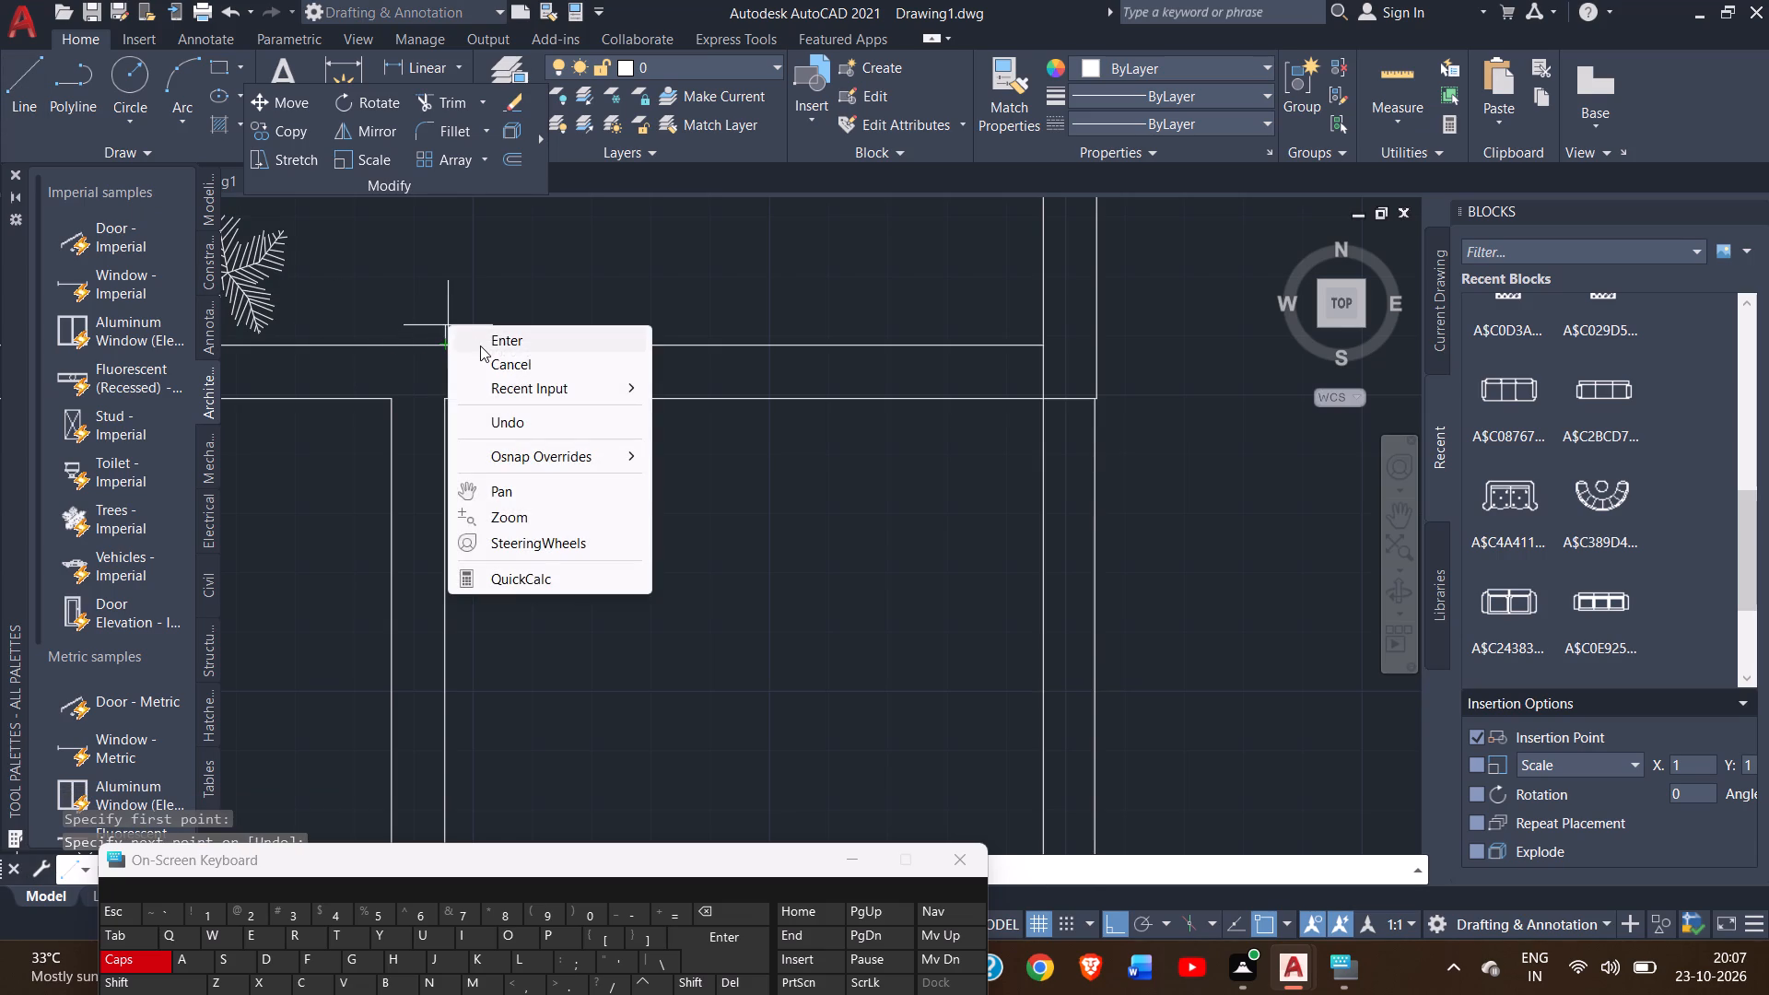
Draw a short line joining the extension's inner west wall line to the inner line of the balcony's south wall.
{"action": "scroll", "coordinate": [480, 345], "scroll_direction": "down", "scroll_amount": 2, "text": "ctrl"}
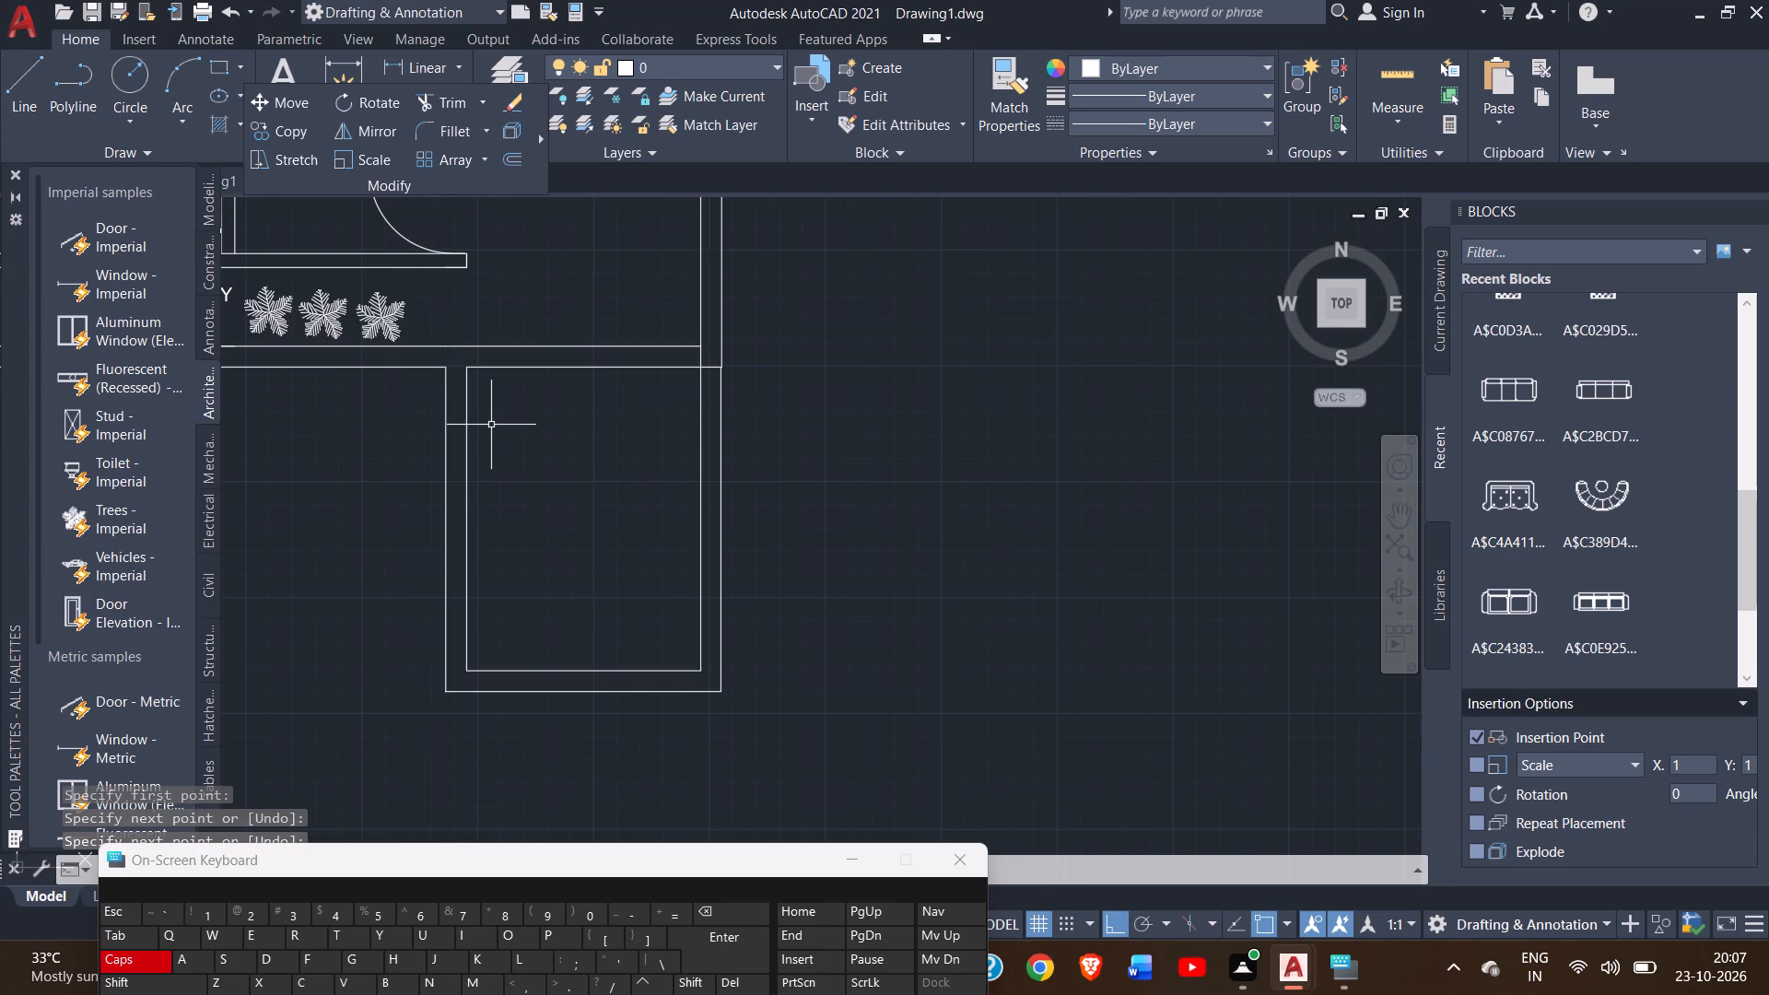
{"action": "scroll", "coordinate": [491, 425], "scroll_direction": "down", "scroll_amount": 2, "text": "ctrl"}
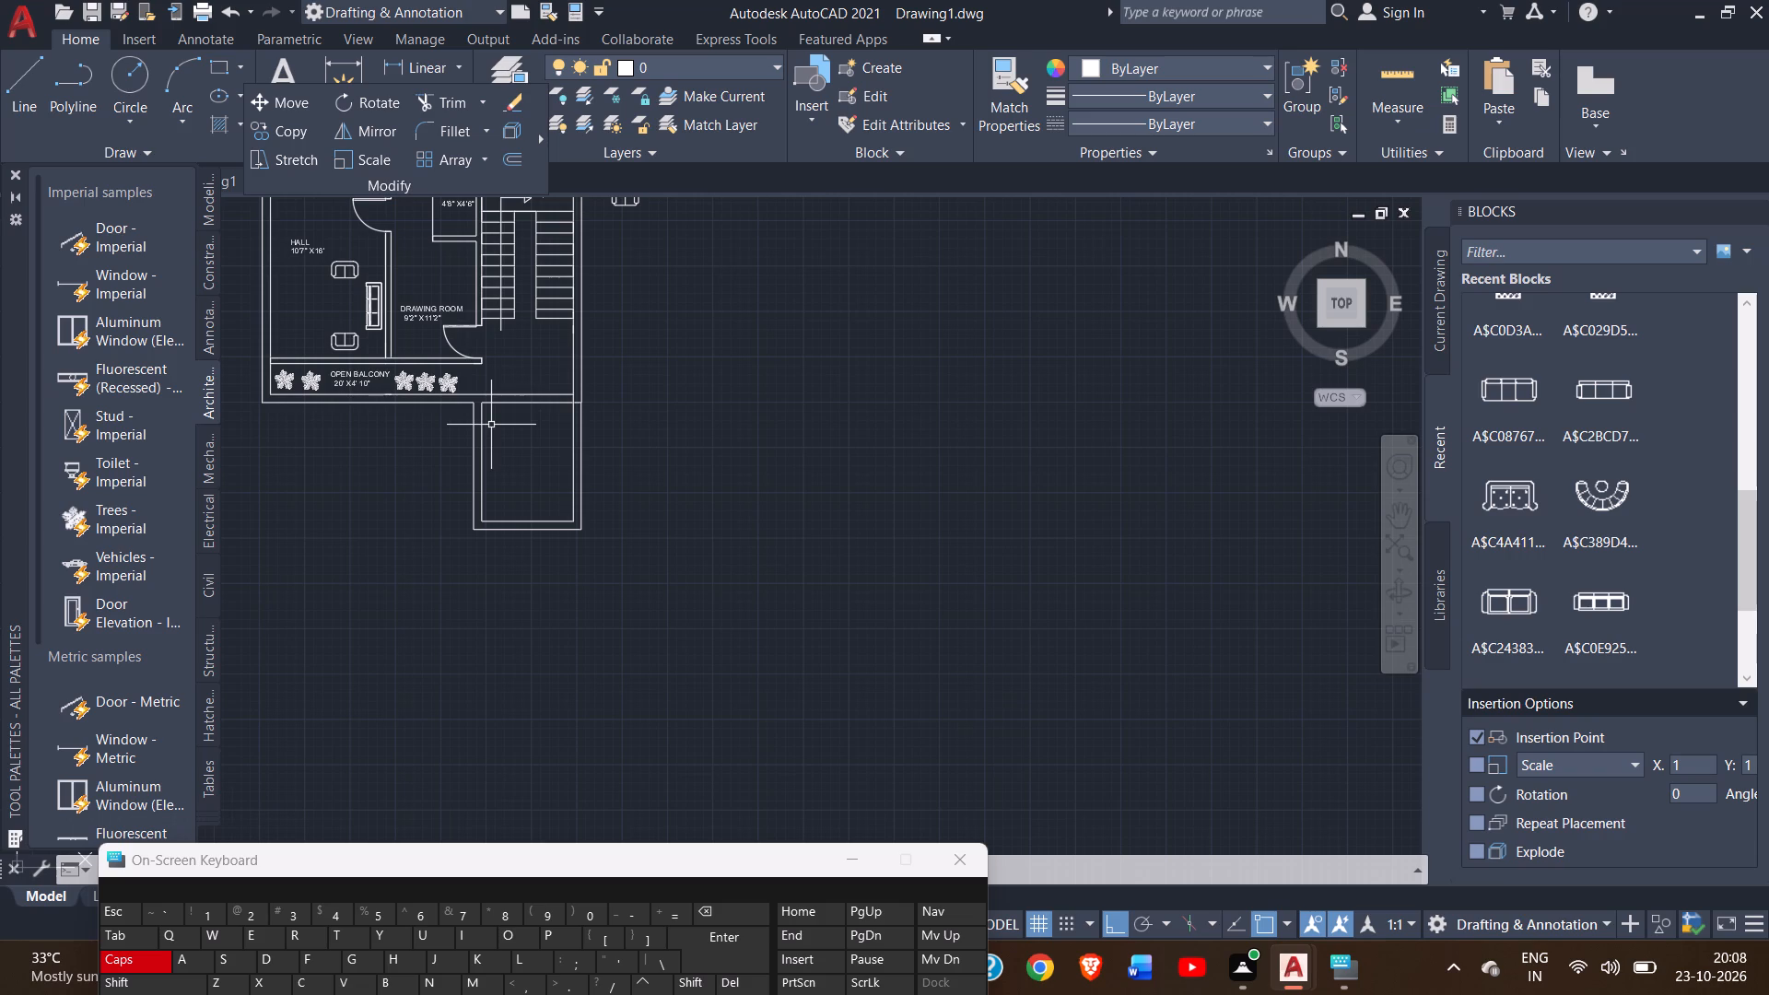
{"action": "scroll", "coordinate": [491, 425], "scroll_direction": "up", "scroll_amount": 3, "text": "ctrl"}
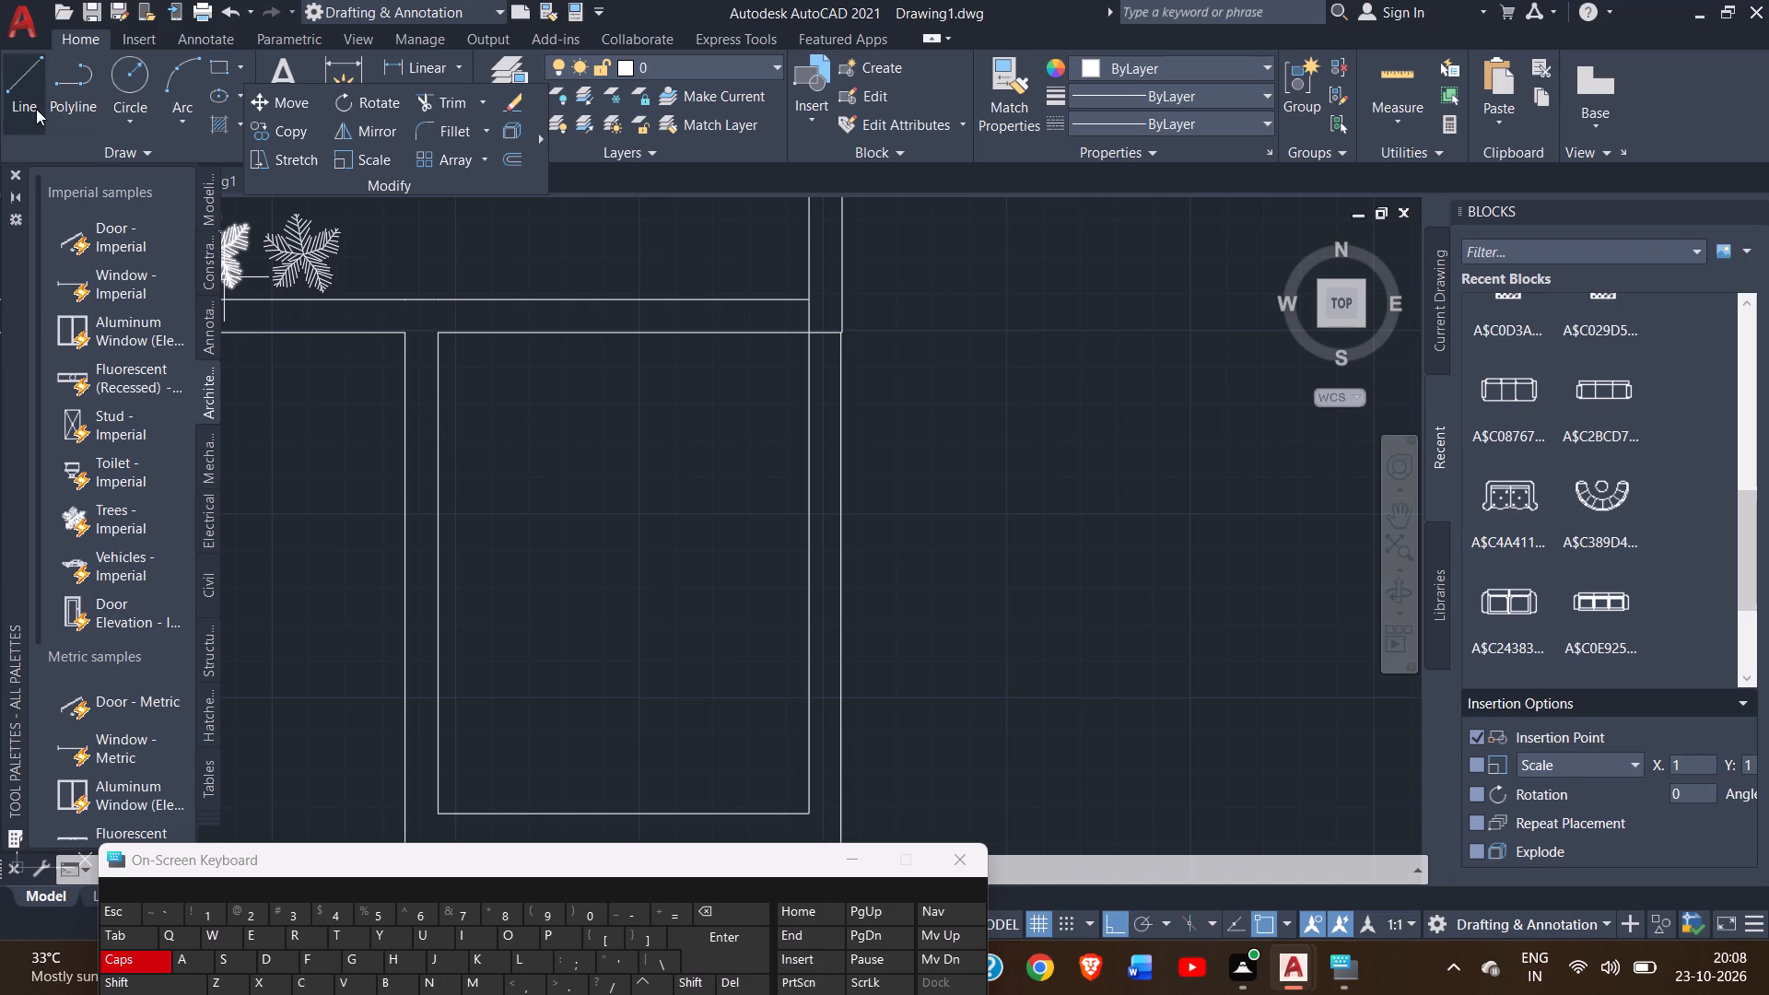
{"action": "left_click", "coordinate": [15, 97]}
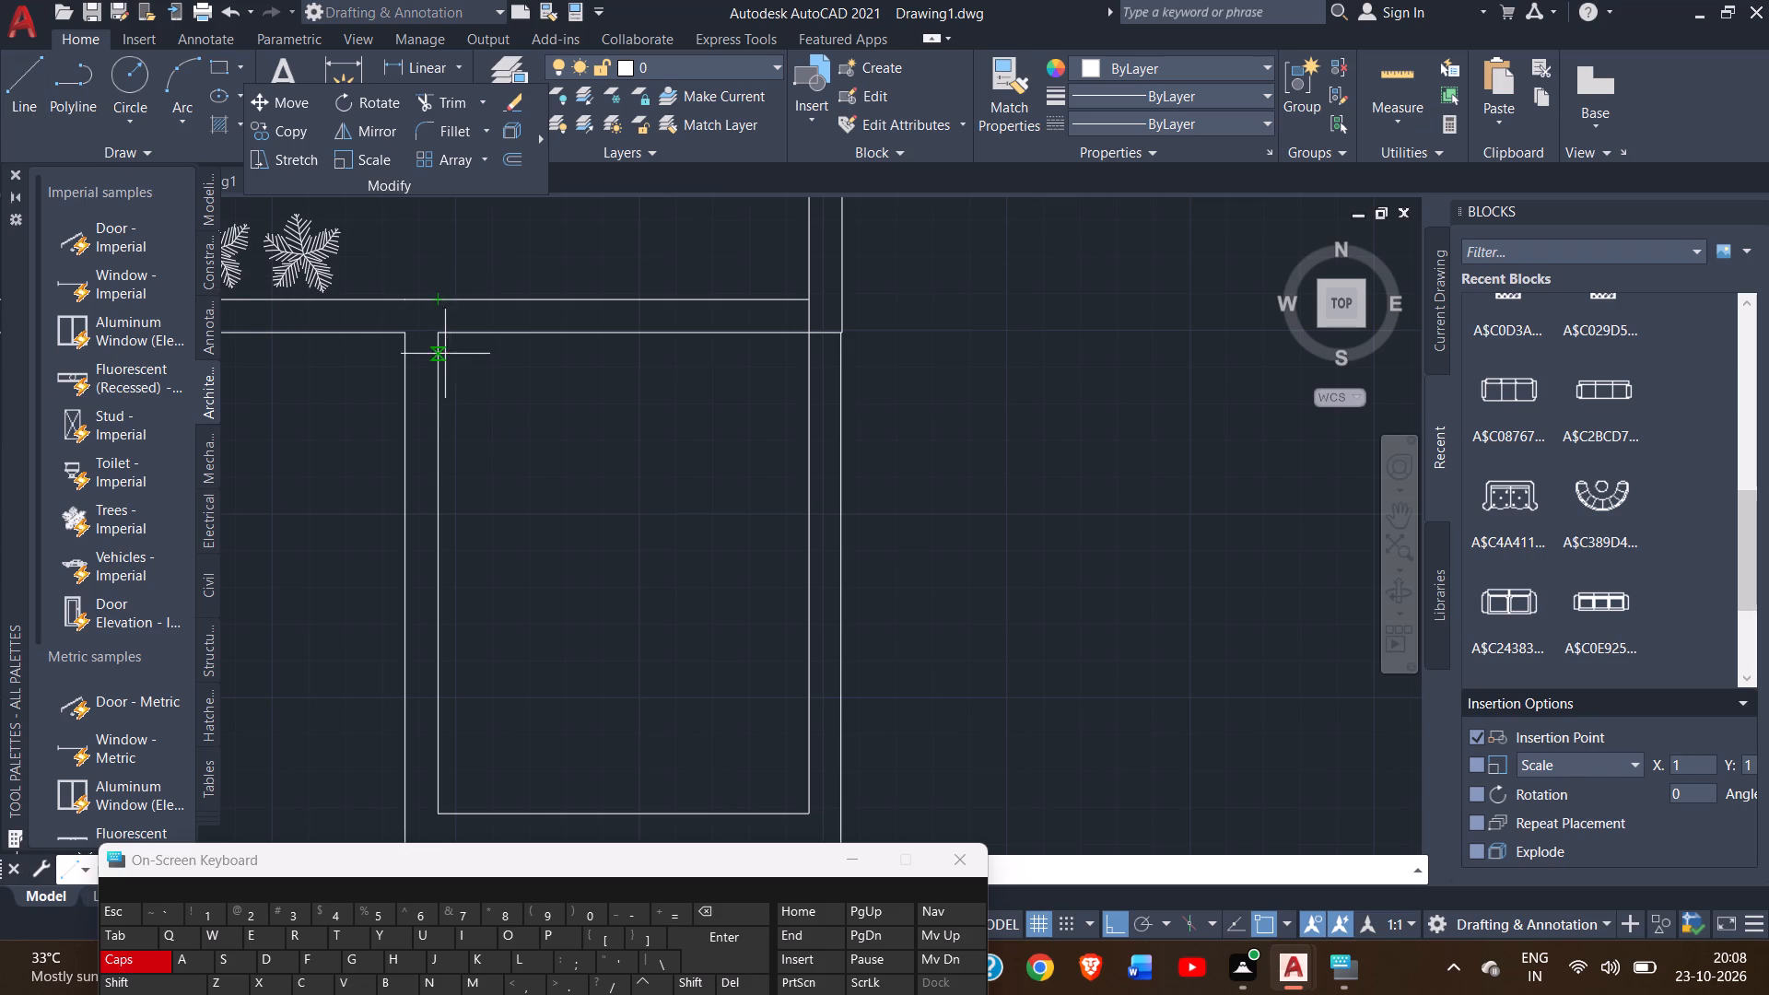
{"action": "left_click_drag", "start_coordinate": [437, 337], "coordinate": [438, 304]}
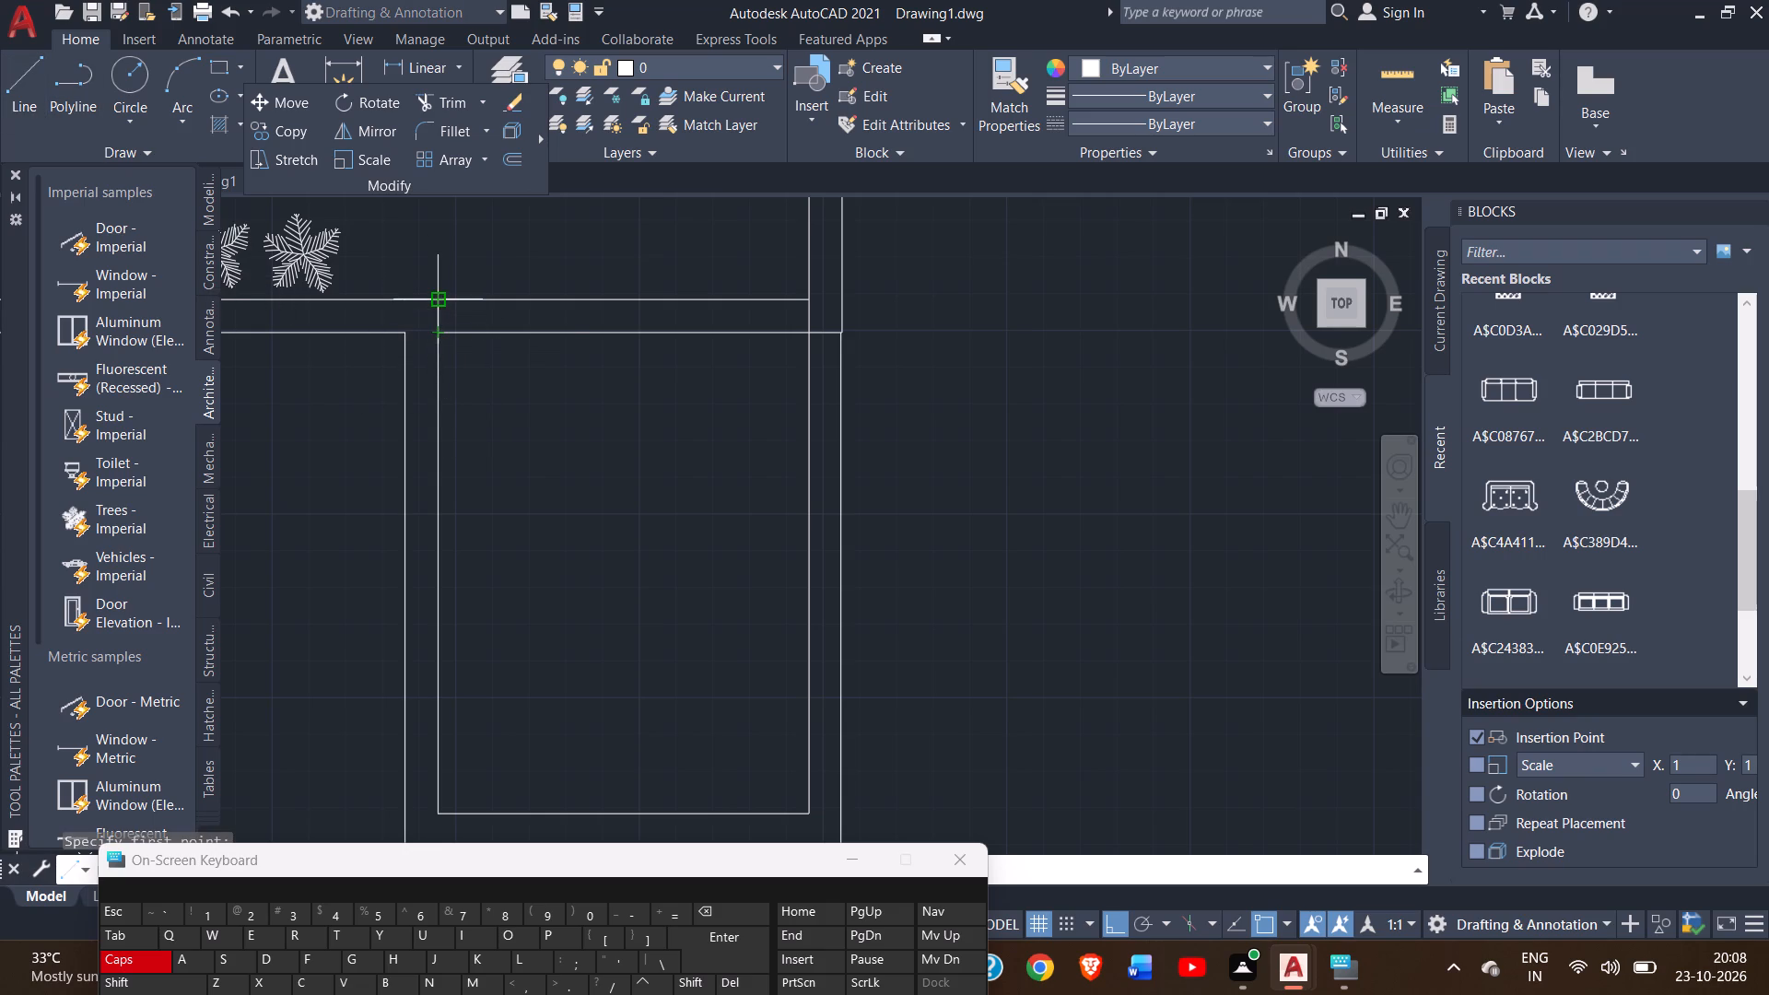
{"action": "left_click_drag", "start_coordinate": [438, 304], "coordinate": [439, 301]}
{"action": "left_click", "coordinate": [439, 301]}
{"action": "right_click", "coordinate": [439, 287]}
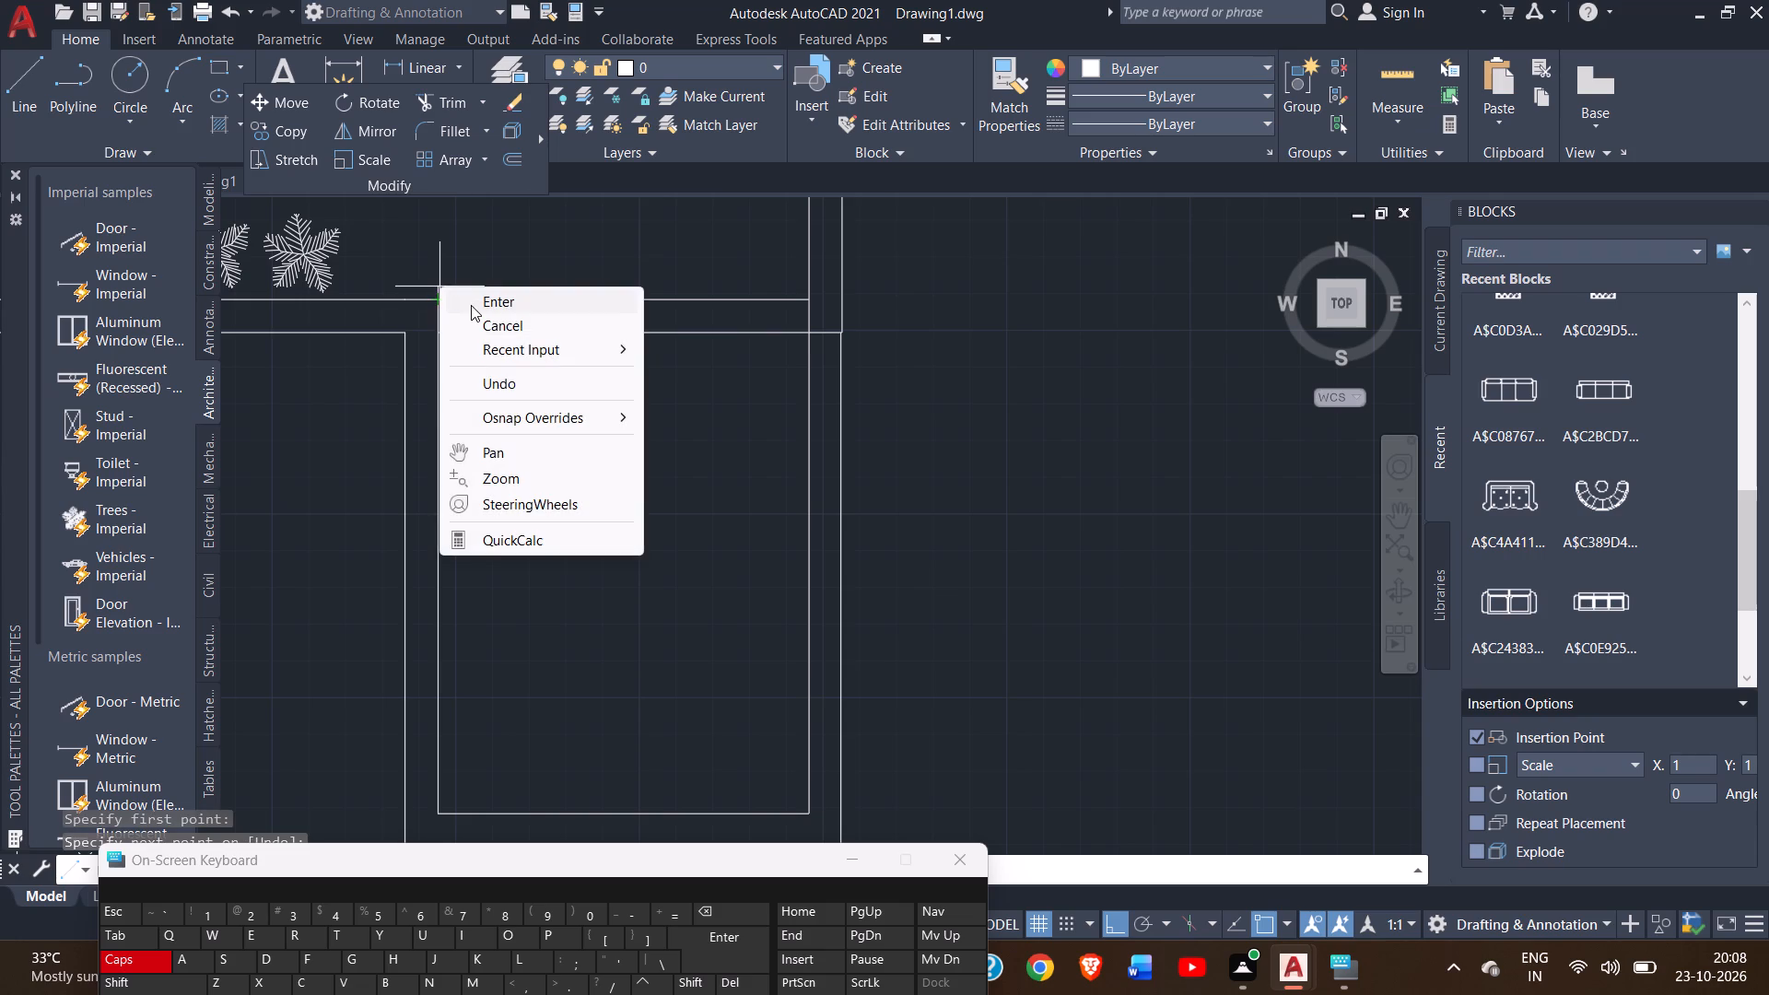
{"action": "left_click", "coordinate": [471, 305]}
Trim the balcony's south wall lines across the extension, including the stub inside the east wall, to open it to the staircase area.
{"action": "left_click", "coordinate": [445, 103]}
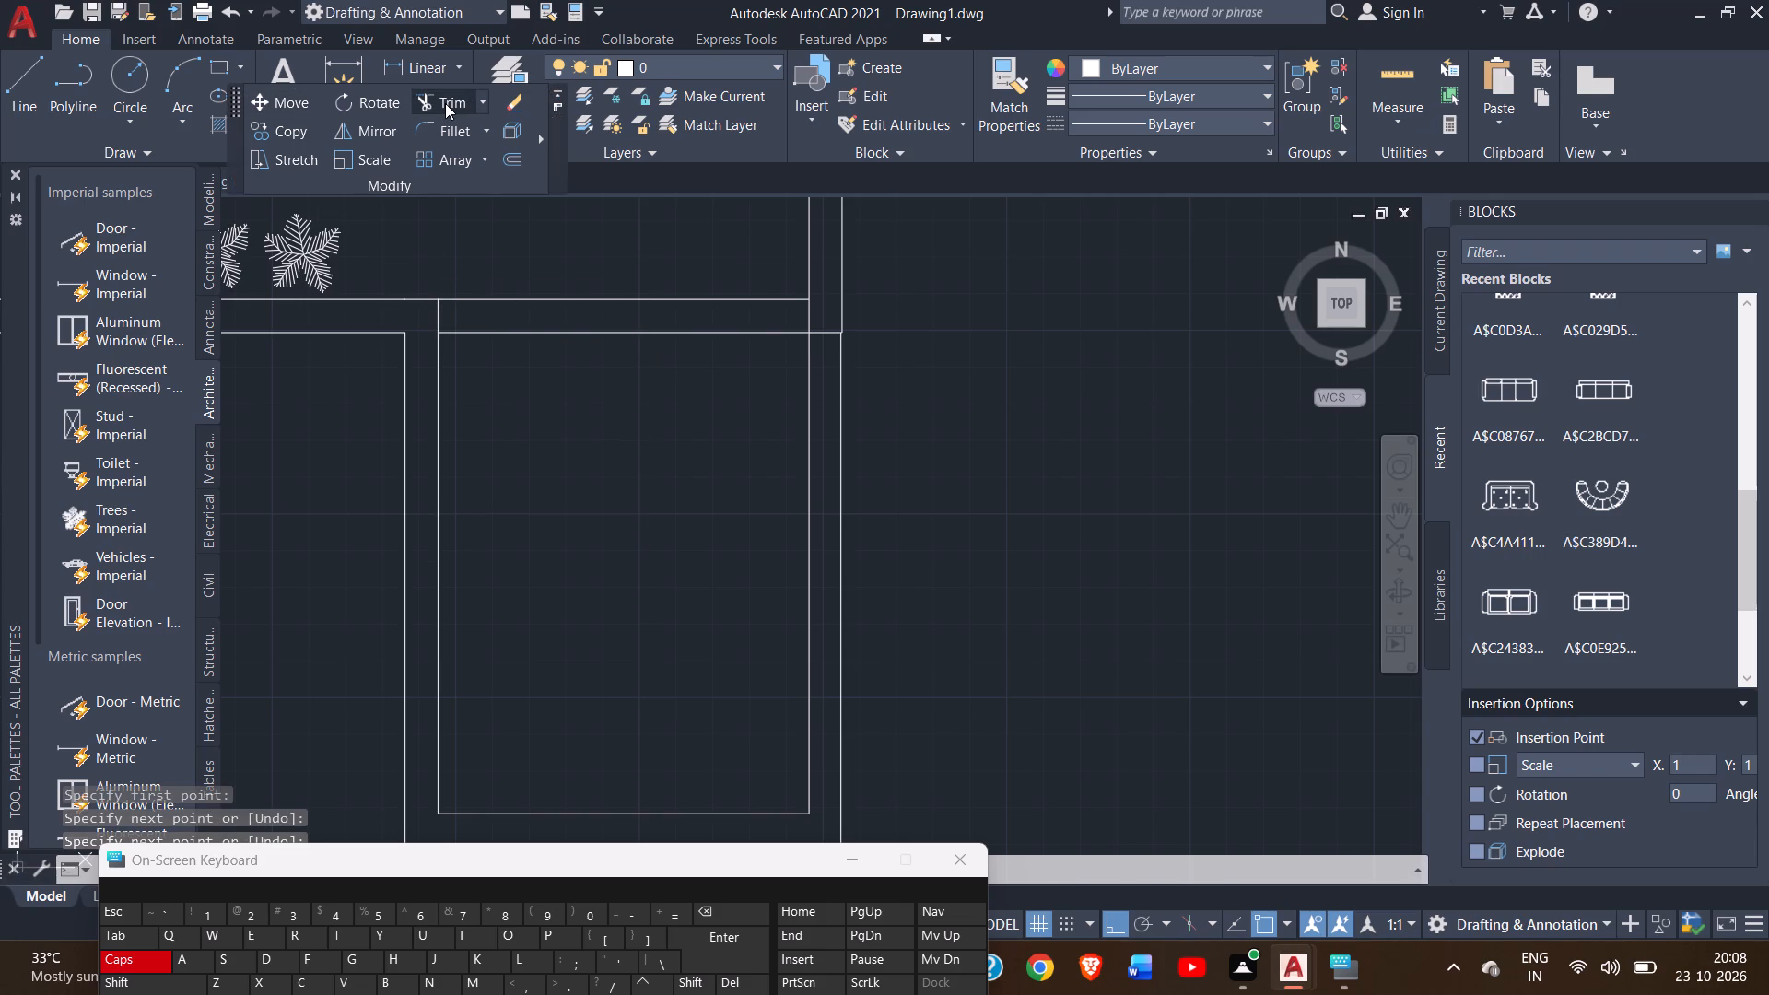
{"action": "left_click_drag", "start_coordinate": [544, 299], "coordinate": [553, 387]}
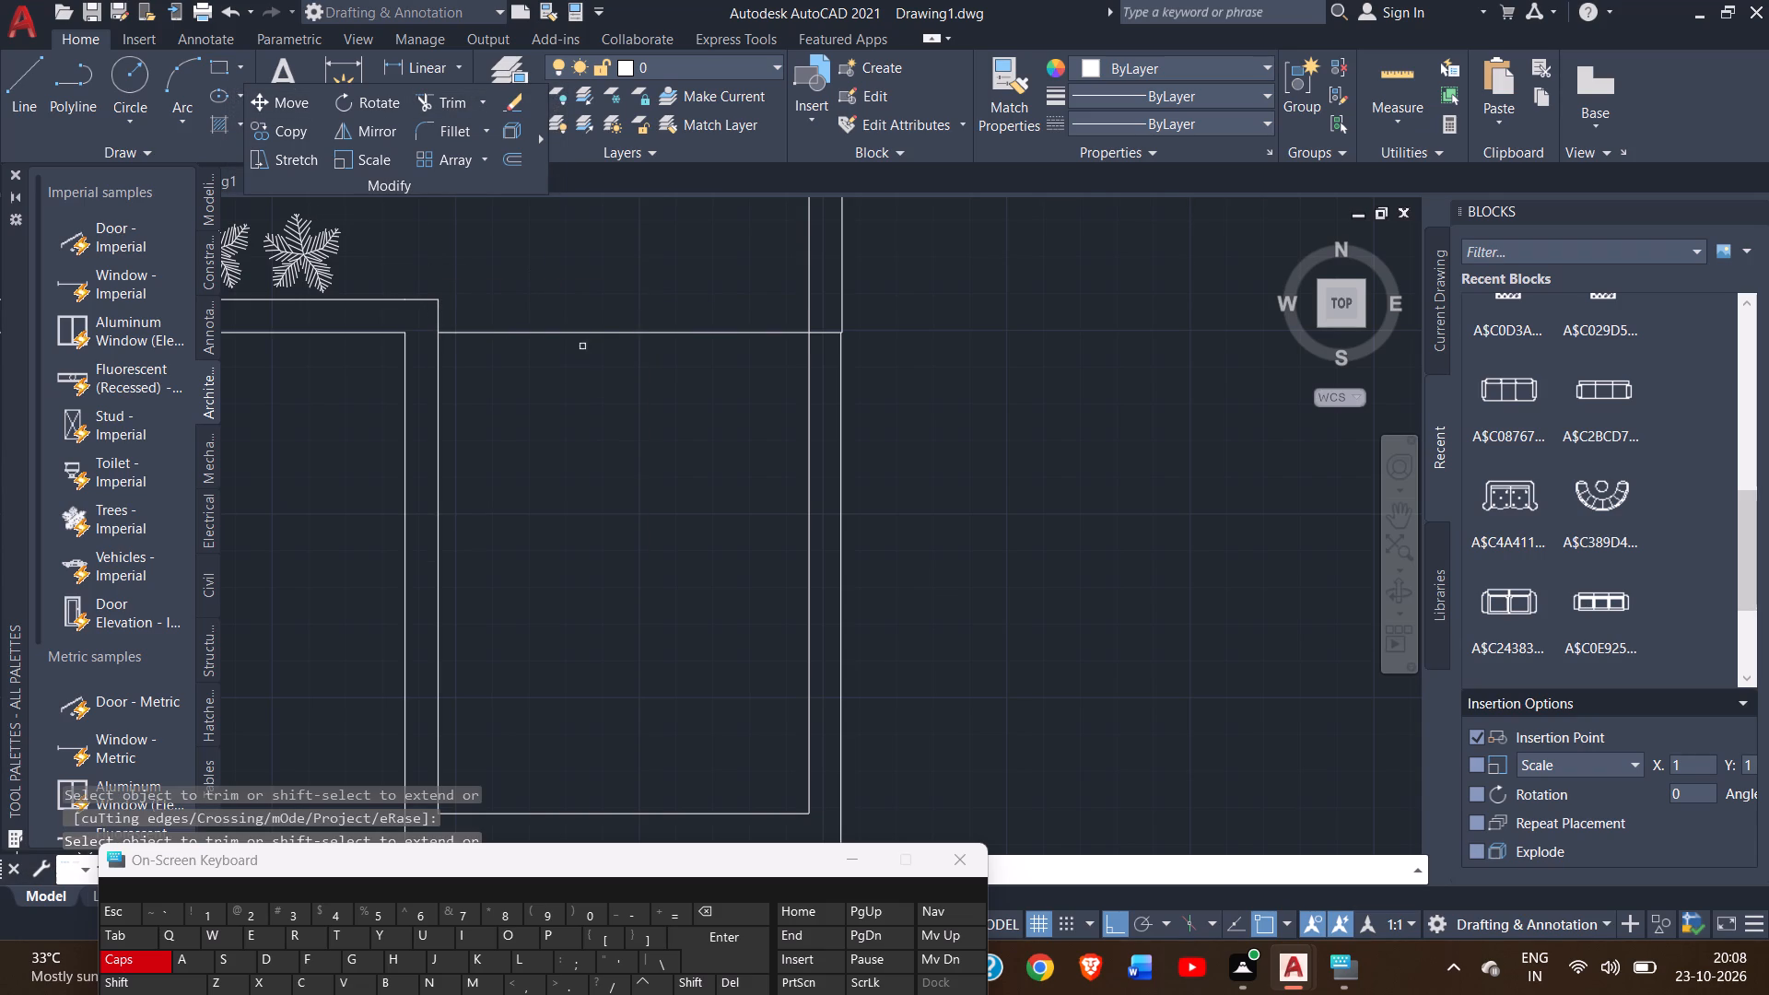
{"action": "left_click", "coordinate": [603, 334]}
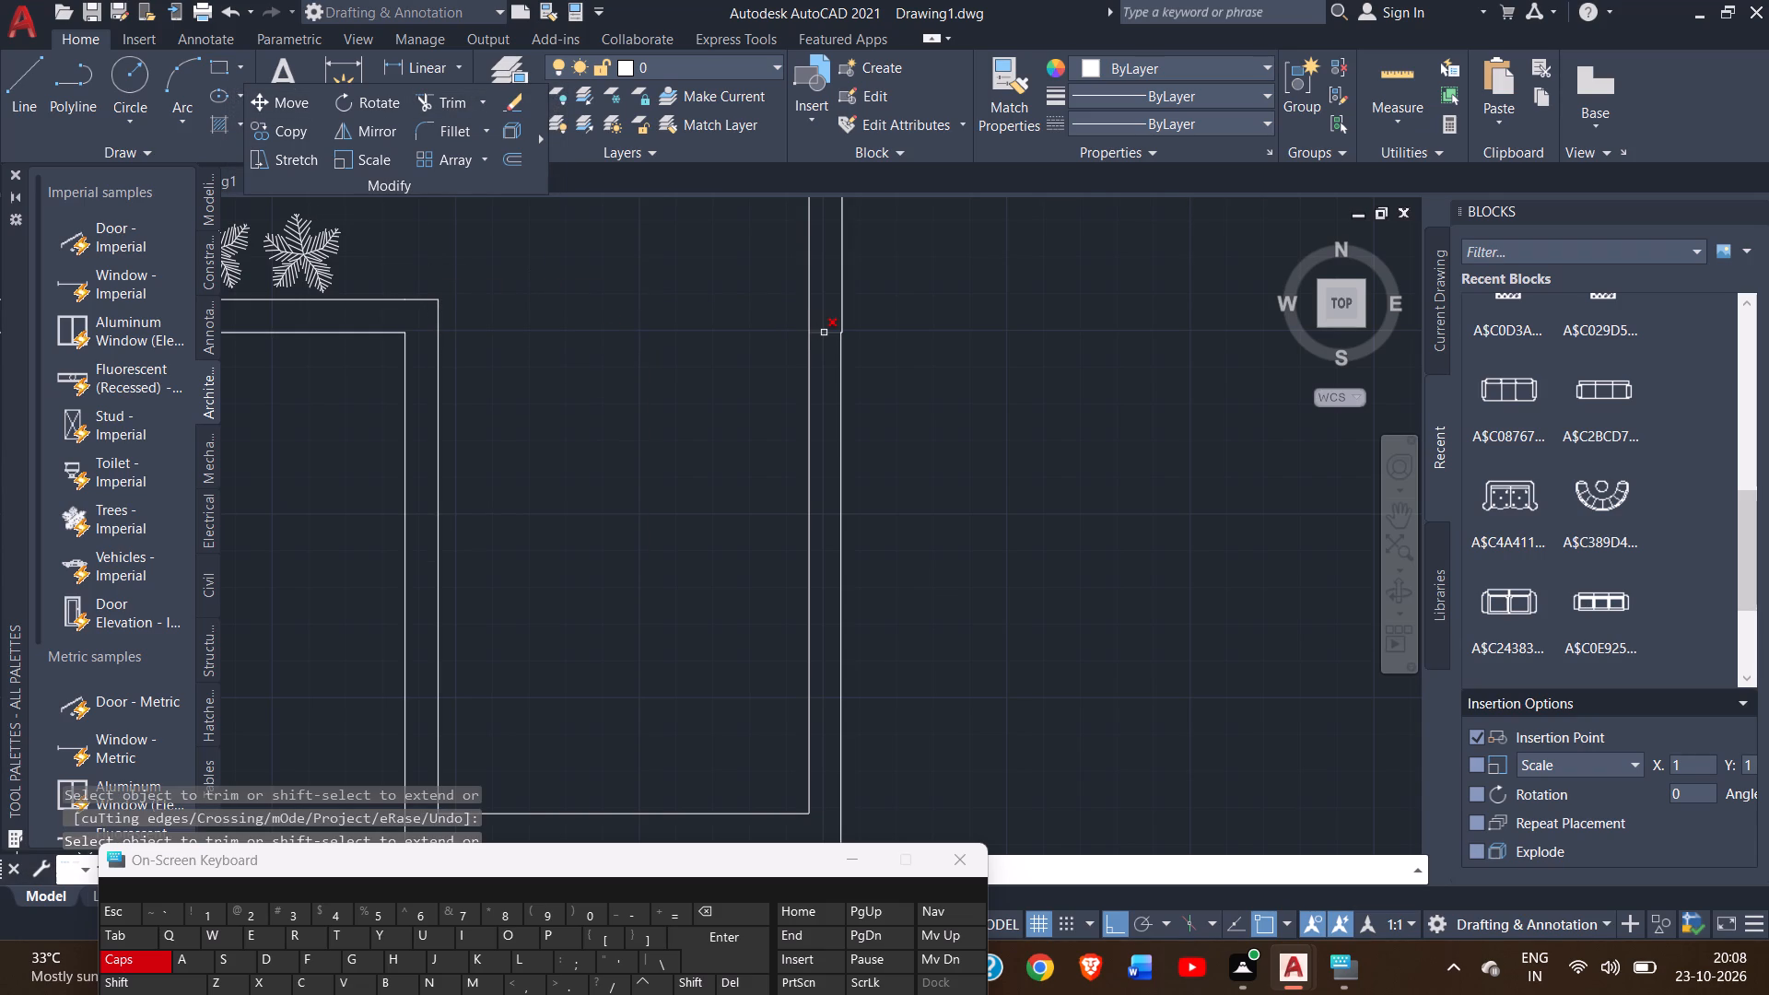
{"action": "left_click", "coordinate": [824, 333]}
{"action": "right_click", "coordinate": [824, 333]}
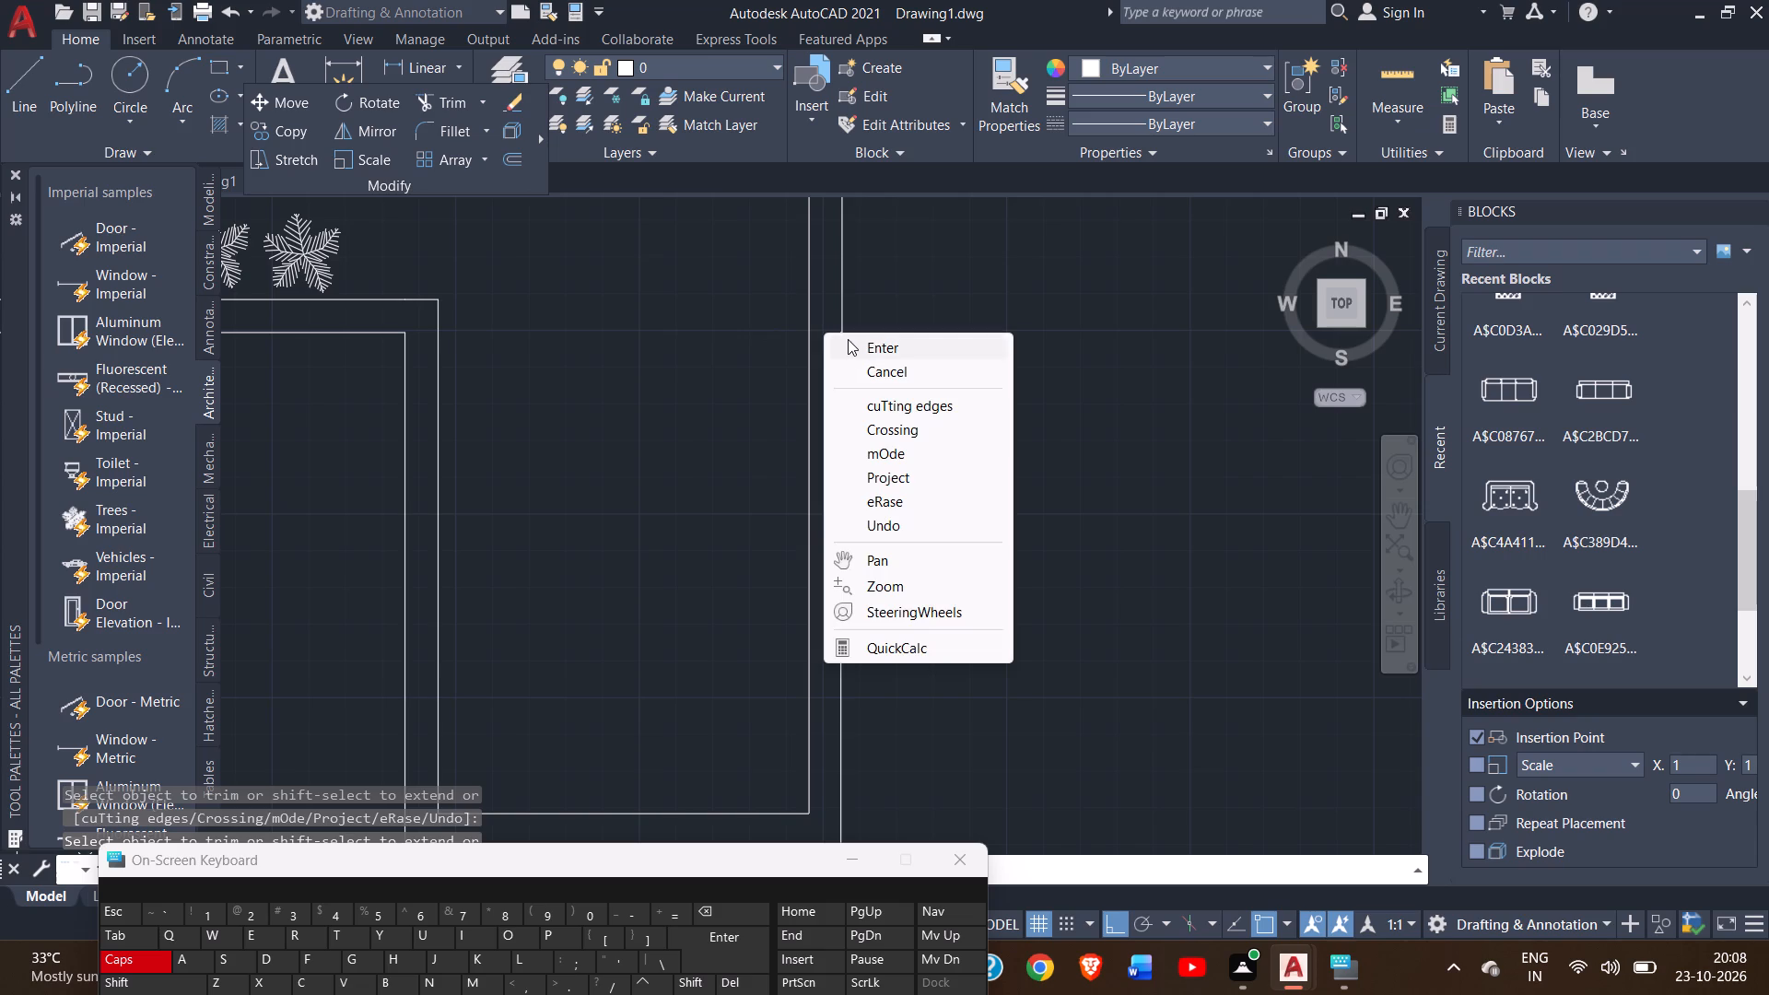
{"action": "left_click", "coordinate": [848, 339]}
Examine the whole floor plan, checking the balcony, staircase area and new extension.
{"action": "scroll", "coordinate": [848, 339], "scroll_direction": "down", "scroll_amount": 3, "text": "ctrl"}
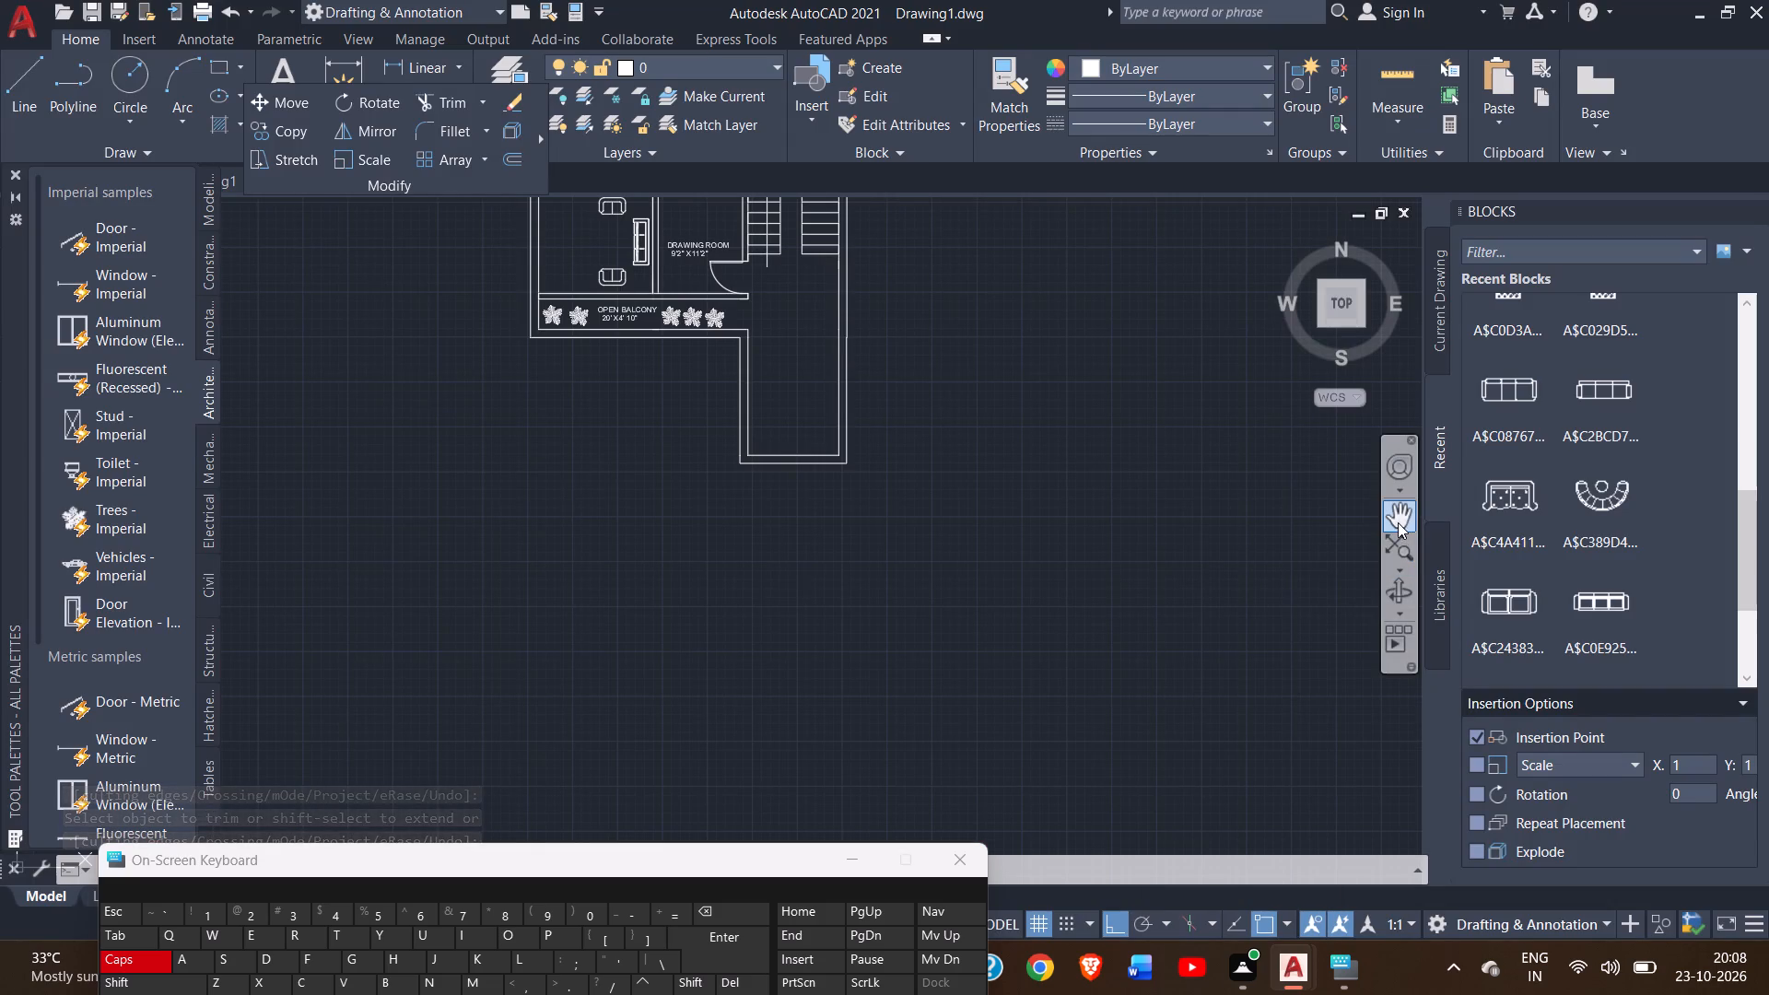
{"action": "left_click", "coordinate": [1398, 520]}
{"action": "left_click_drag", "start_coordinate": [1174, 457], "coordinate": [1184, 678]}
{"action": "left_click_drag", "start_coordinate": [1100, 507], "coordinate": [1108, 640]}
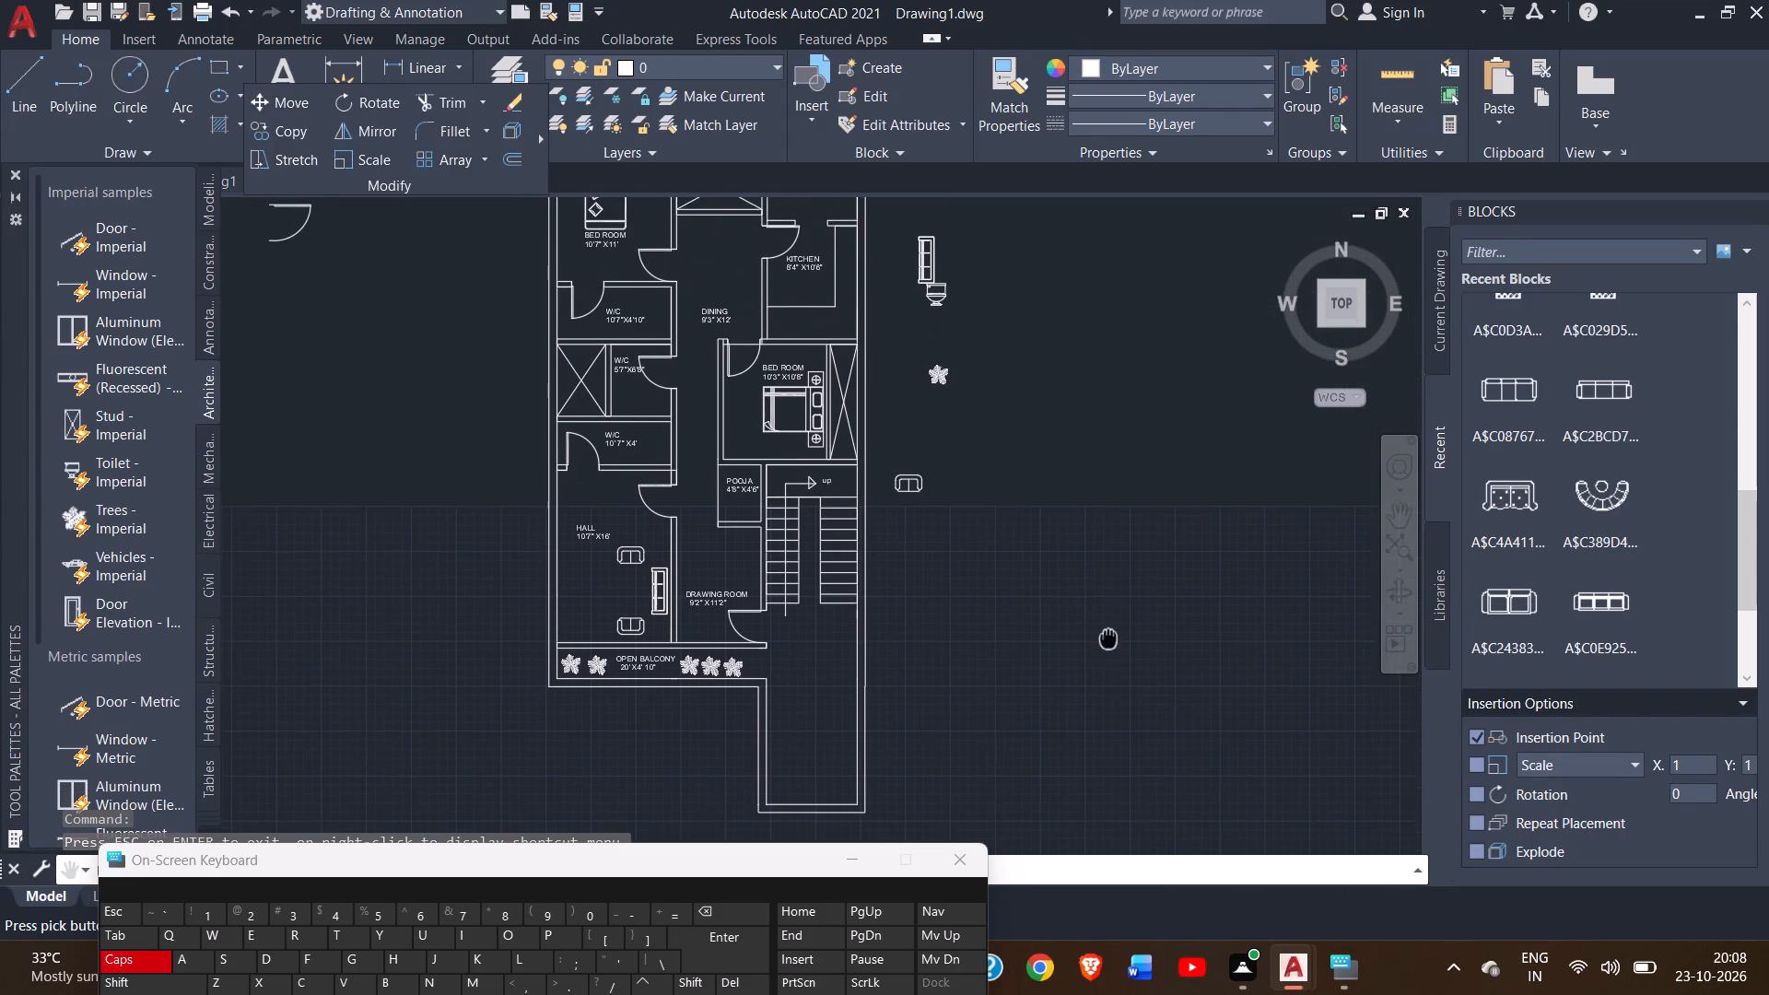
{"action": "left_click_drag", "start_coordinate": [1108, 640], "coordinate": [1107, 675]}
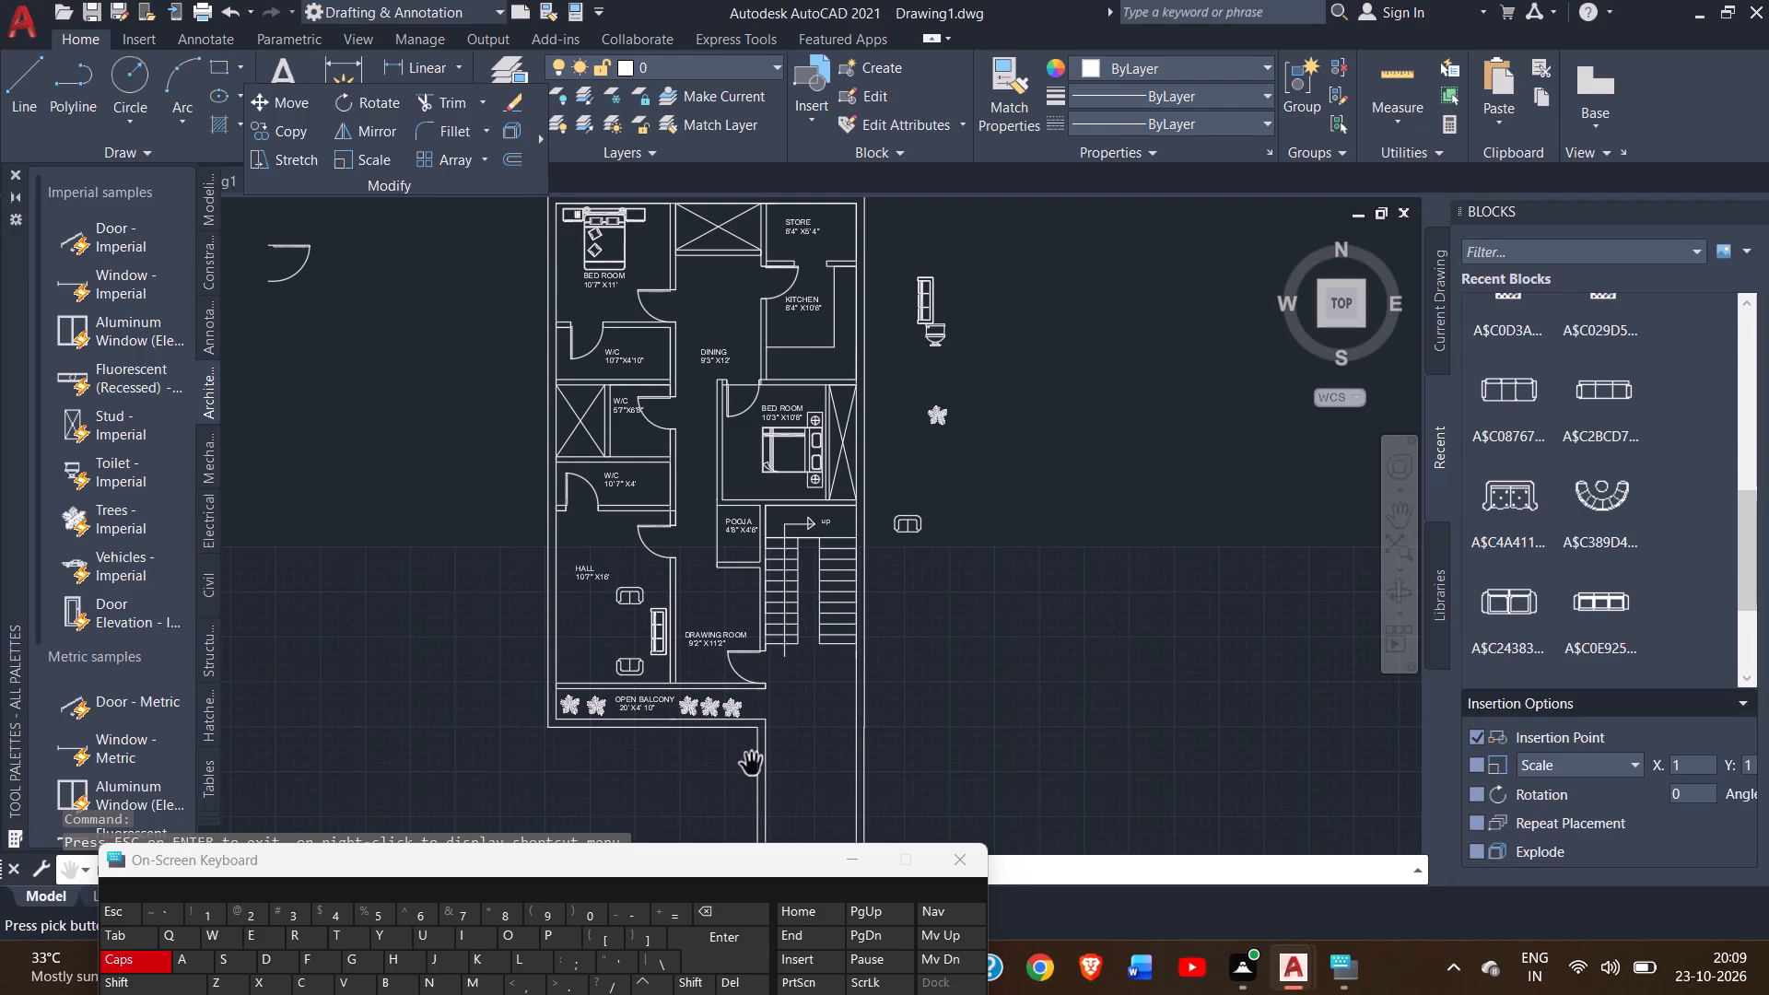
{"action": "scroll", "coordinate": [770, 731], "scroll_direction": "up", "scroll_amount": 2, "text": "ctrl"}
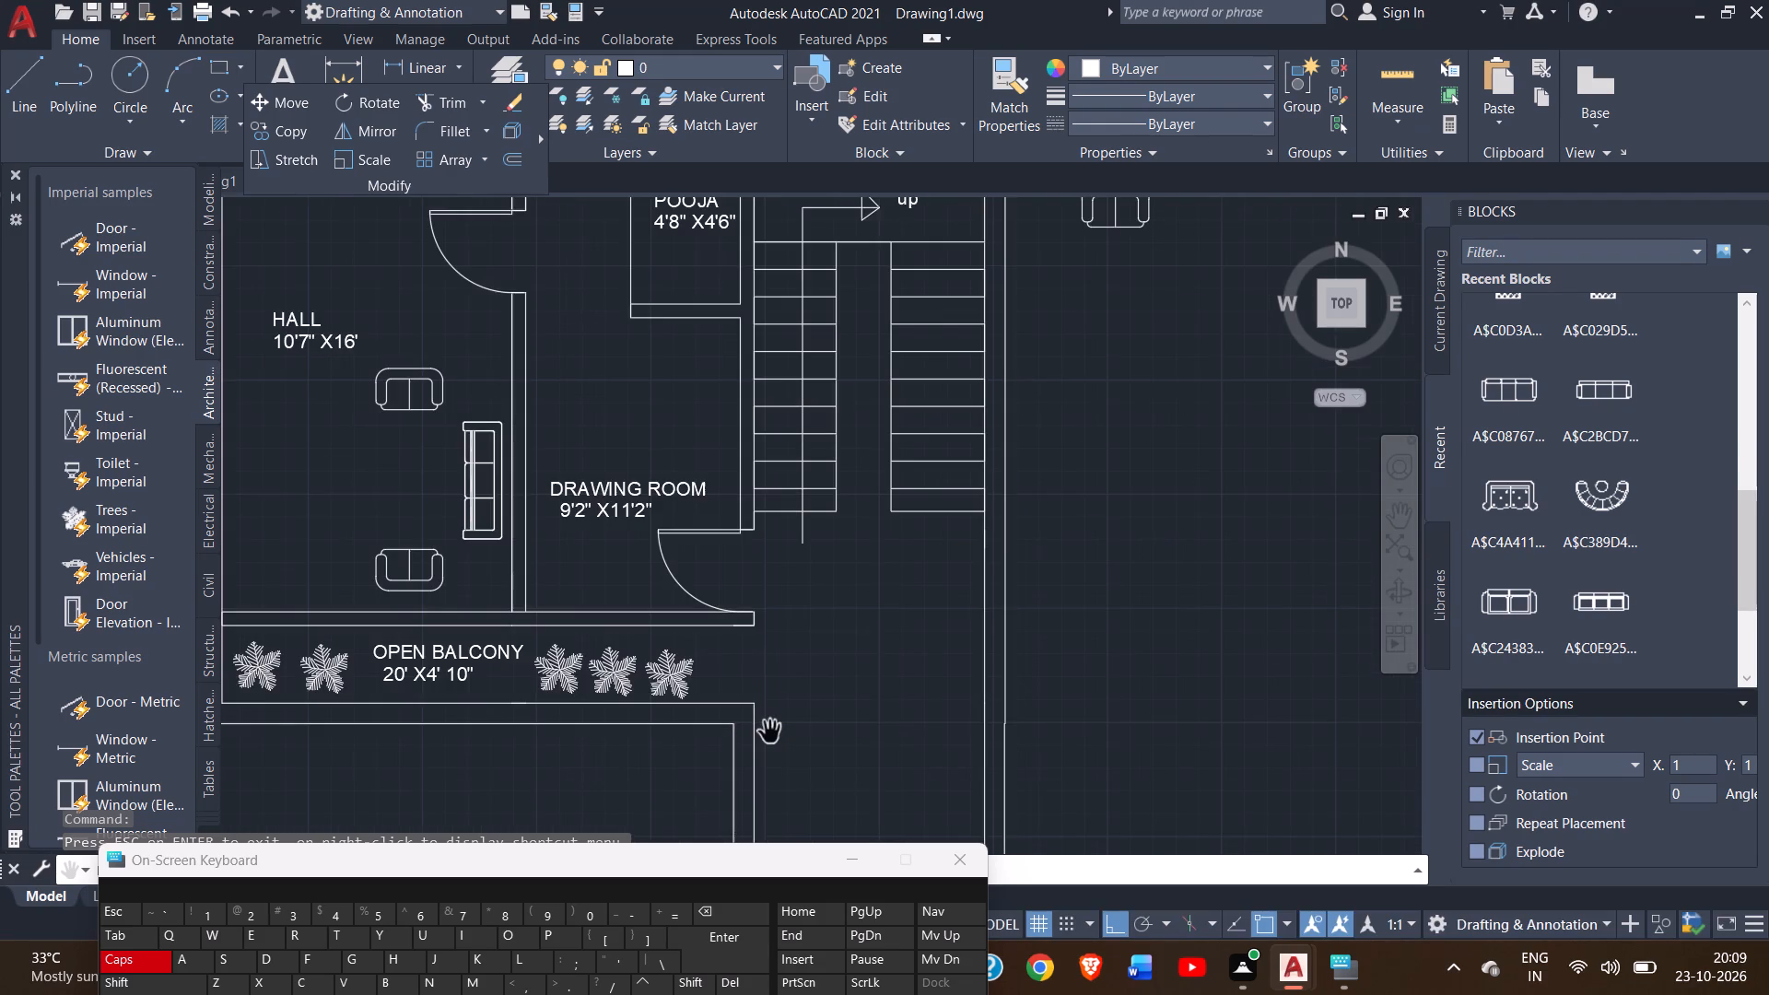
{"action": "scroll", "coordinate": [770, 731], "scroll_direction": "down", "scroll_amount": 4, "text": "ctrl"}
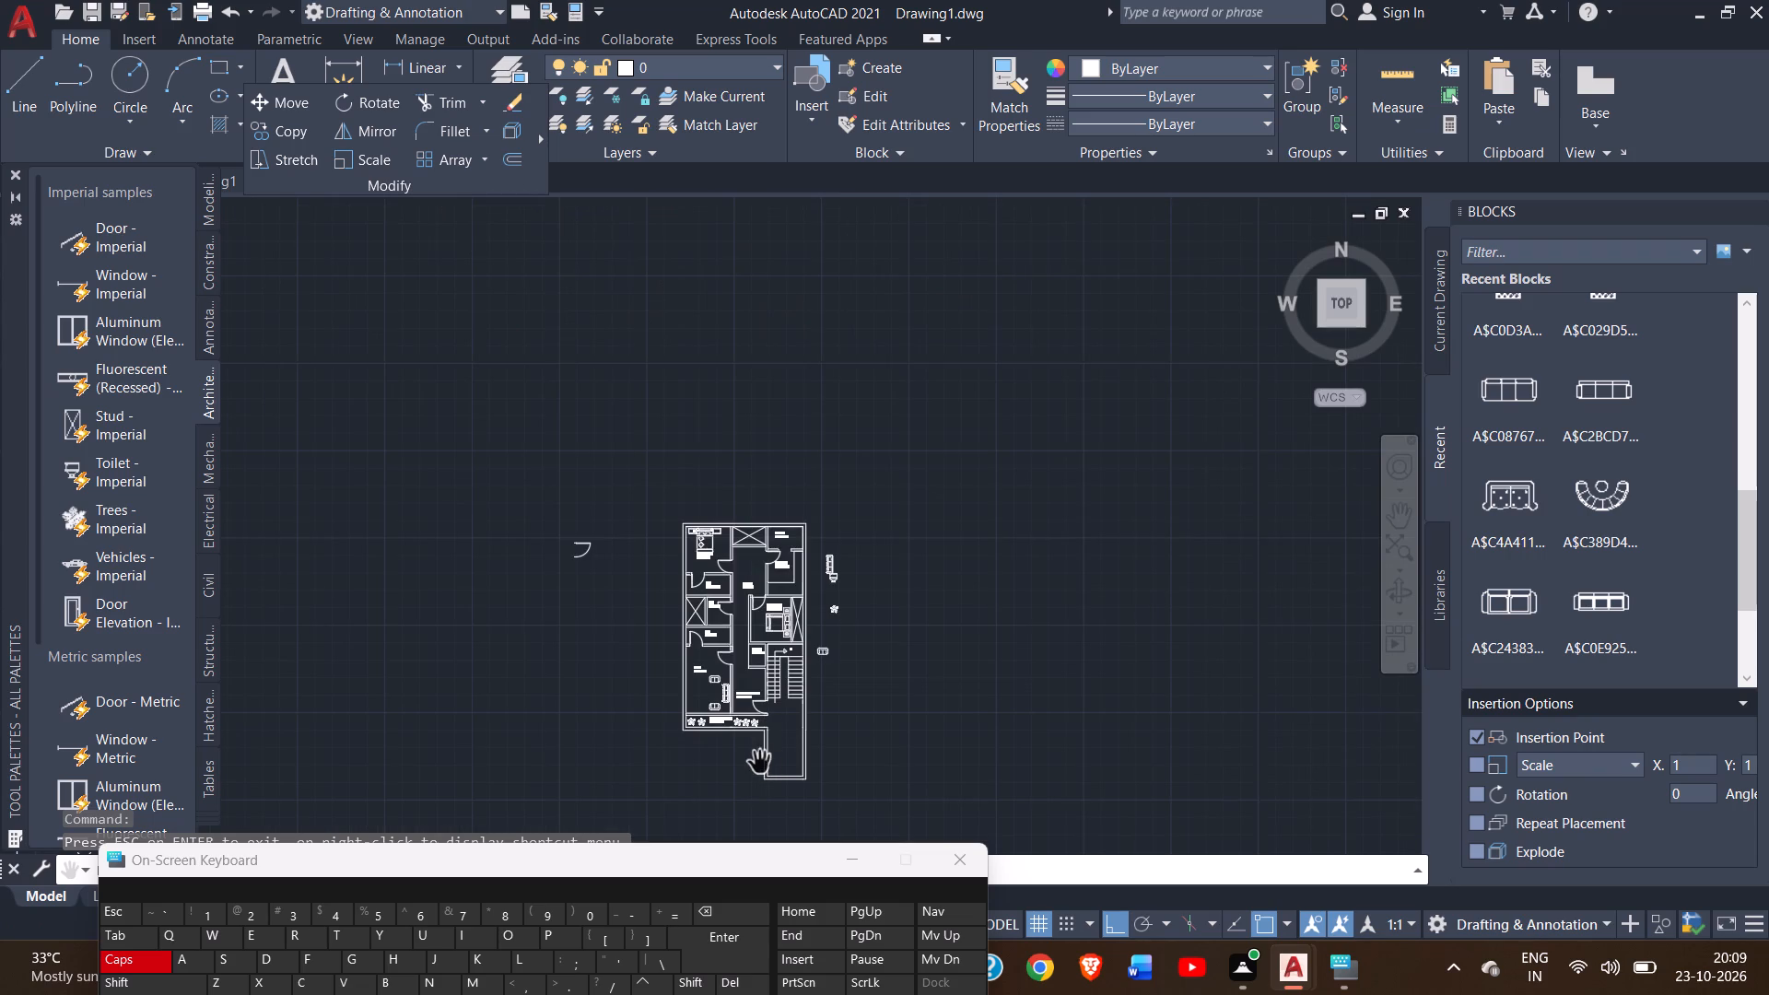
{"action": "scroll", "coordinate": [757, 760], "scroll_direction": "up", "scroll_amount": 2, "text": "ctrl"}
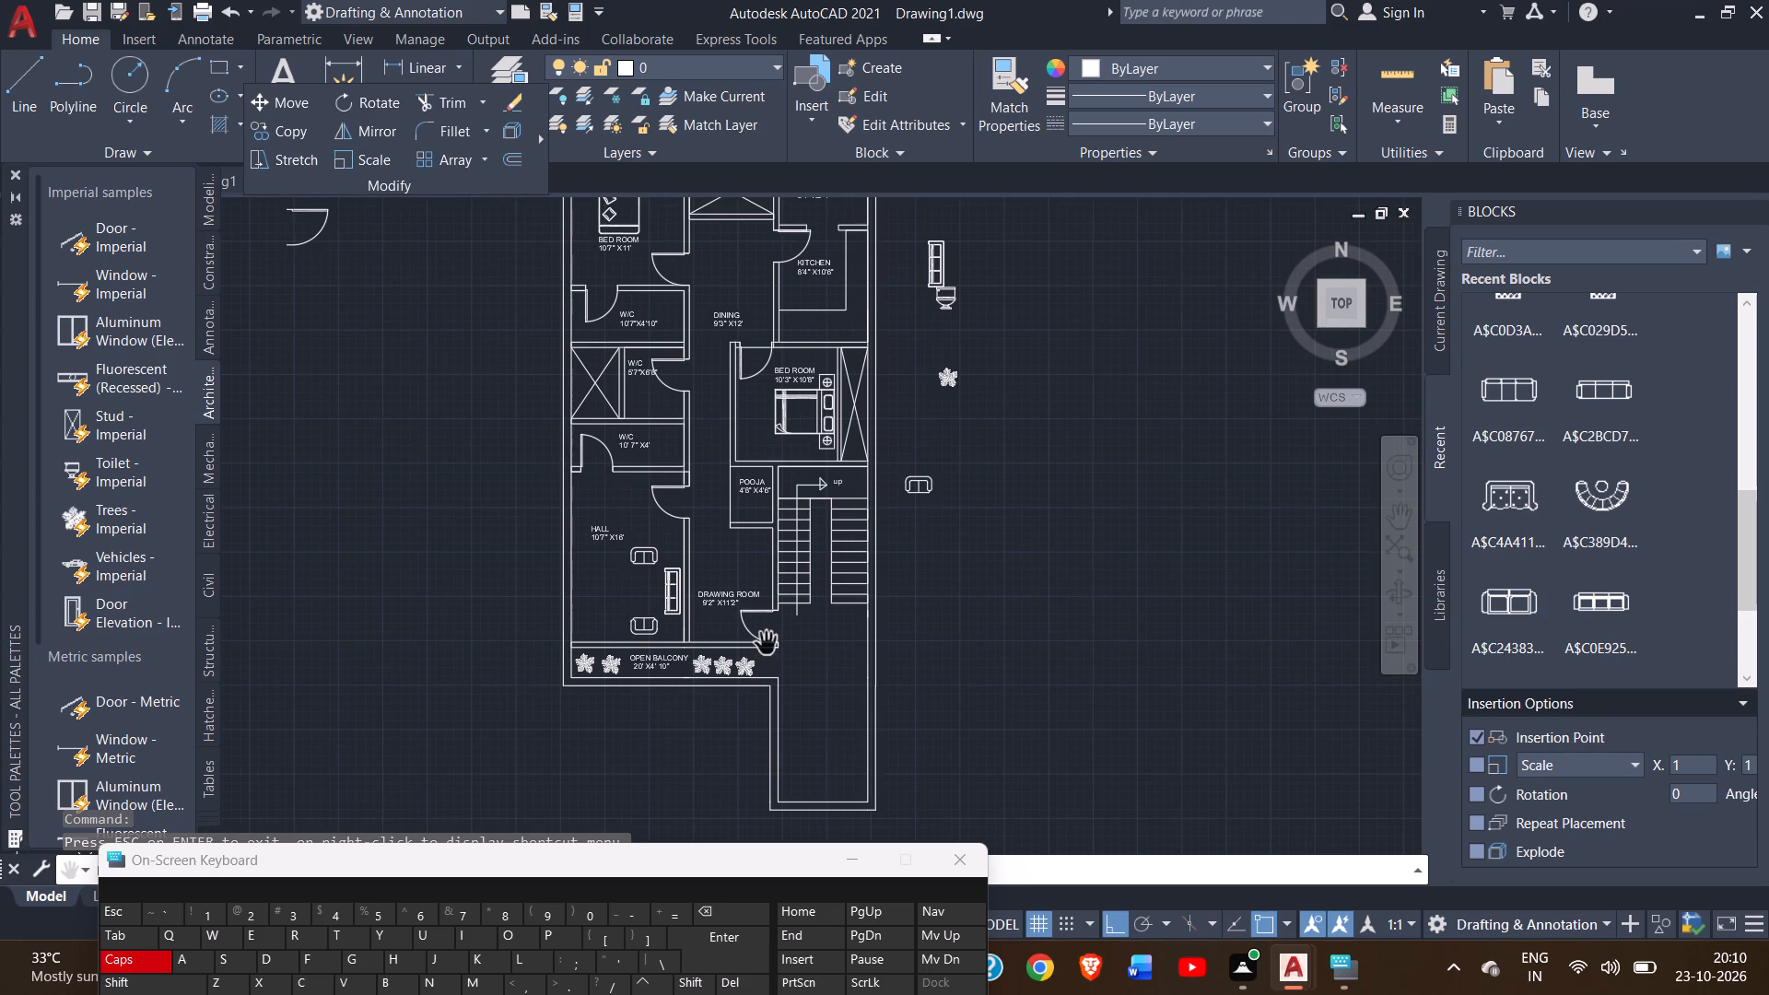
{"action": "scroll", "coordinate": [767, 642], "scroll_direction": "up", "scroll_amount": 2, "text": "ctrl"}
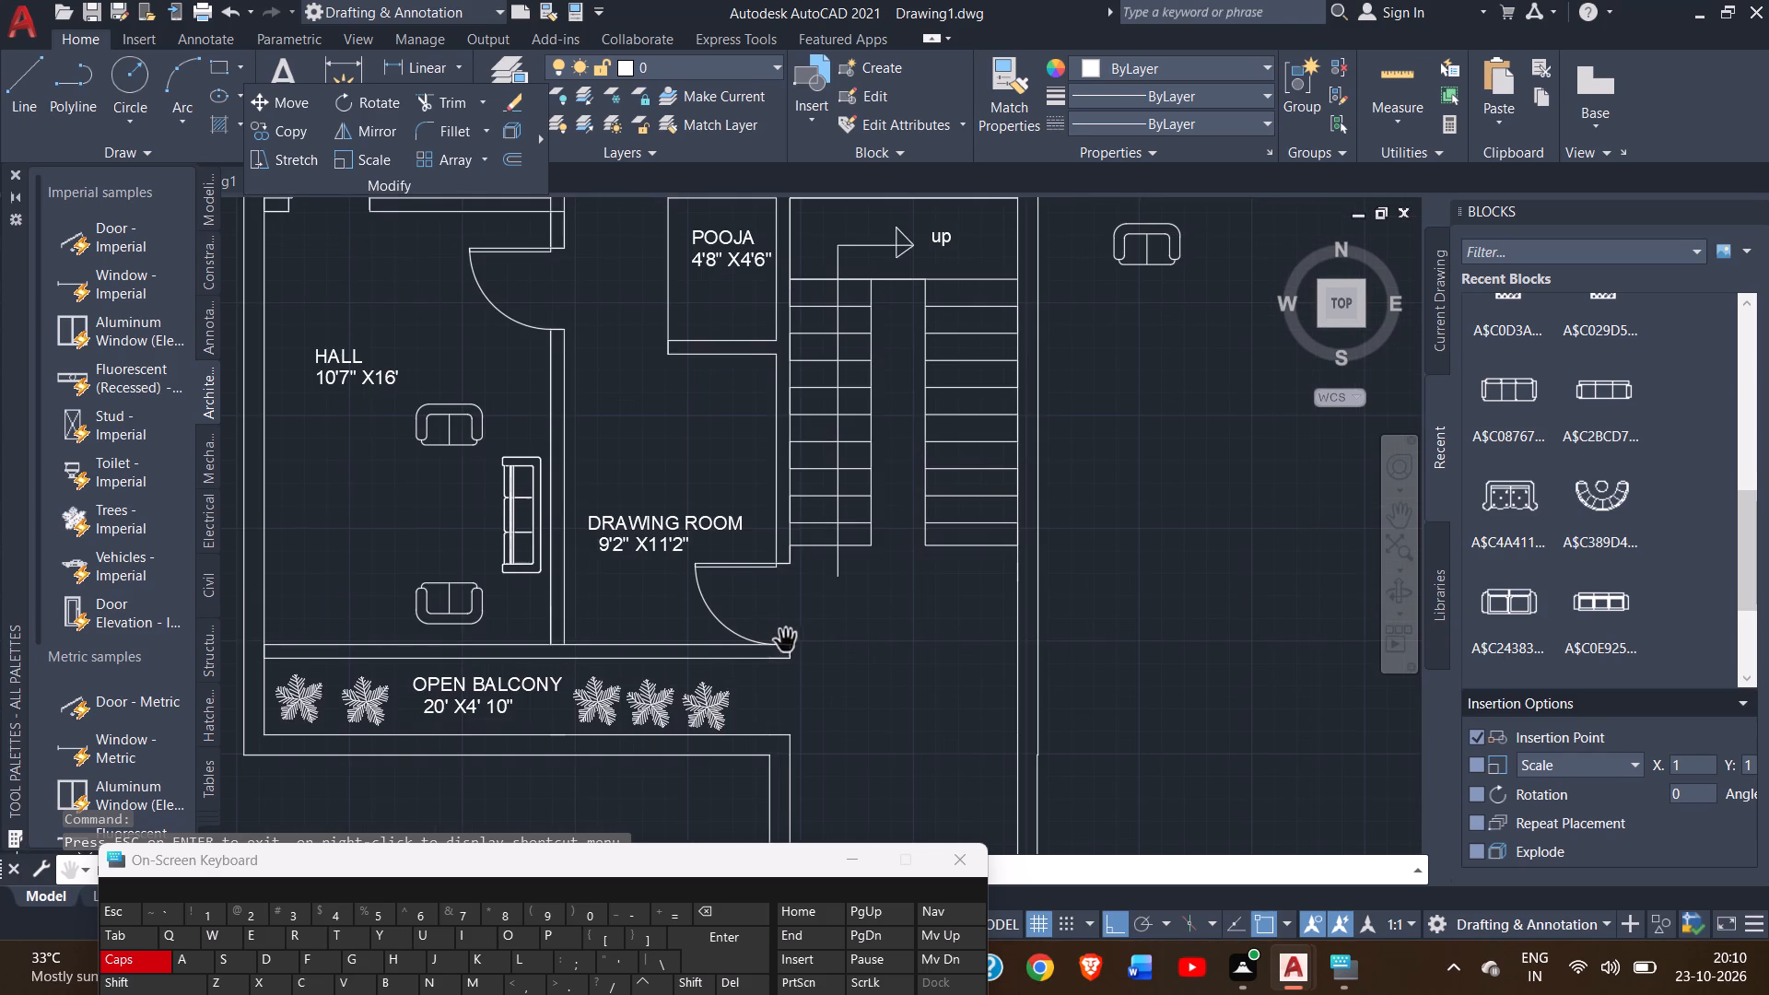
{"action": "scroll", "coordinate": [779, 652], "scroll_direction": "down", "scroll_amount": 2, "text": "ctrl"}
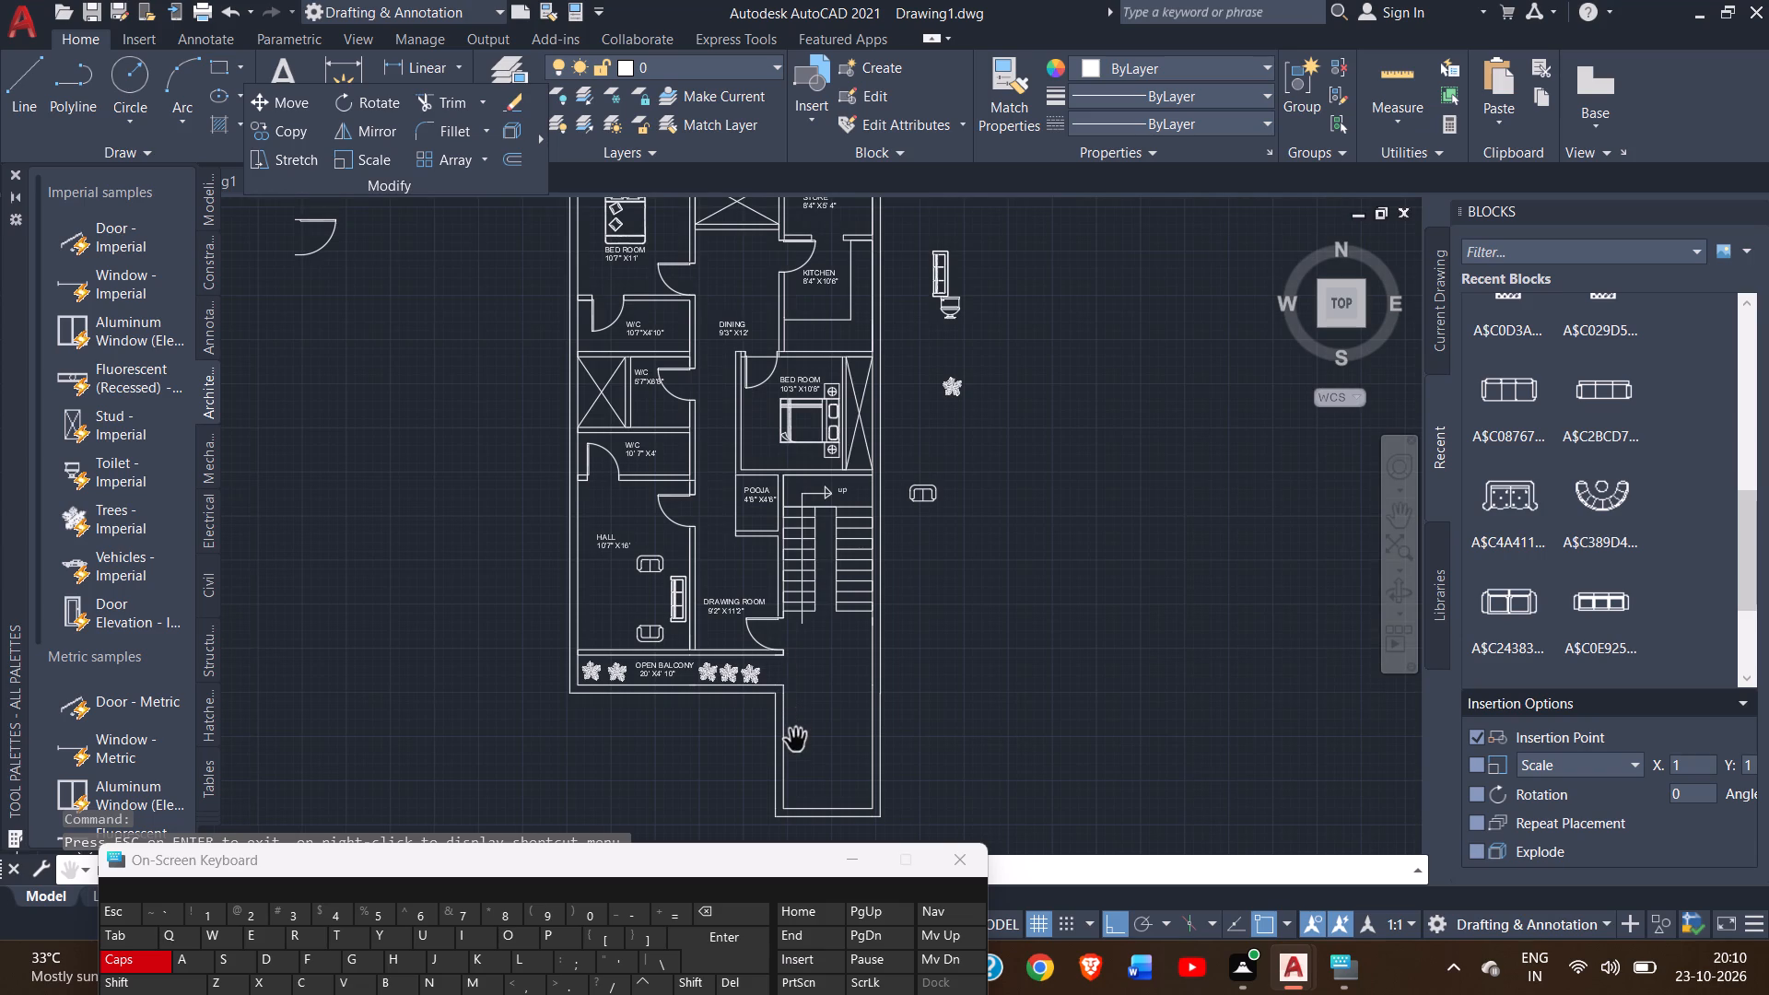
{"action": "scroll", "coordinate": [796, 741], "scroll_direction": "up", "scroll_amount": 2, "text": "ctrl"}
{"action": "scroll", "coordinate": [796, 741], "scroll_direction": "down", "scroll_amount": 2, "text": "ctrl"}
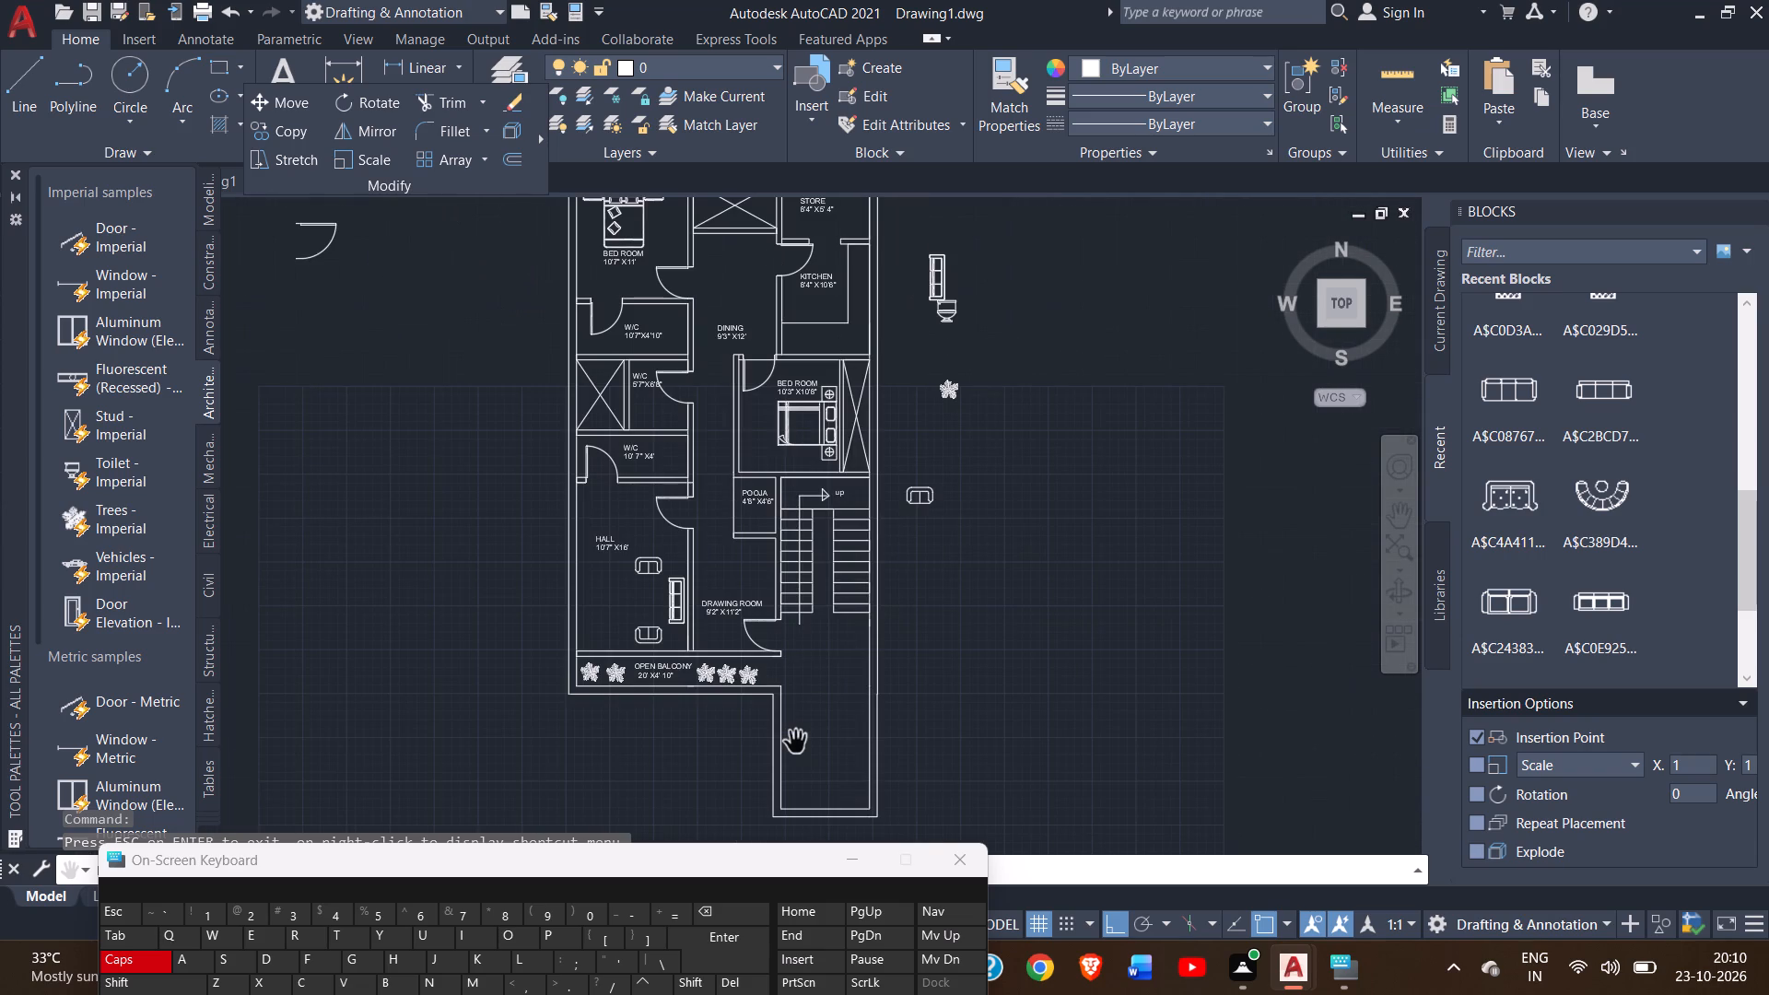
{"action": "right_click", "coordinate": [1105, 486]}
{"action": "left_click", "coordinate": [1143, 492]}
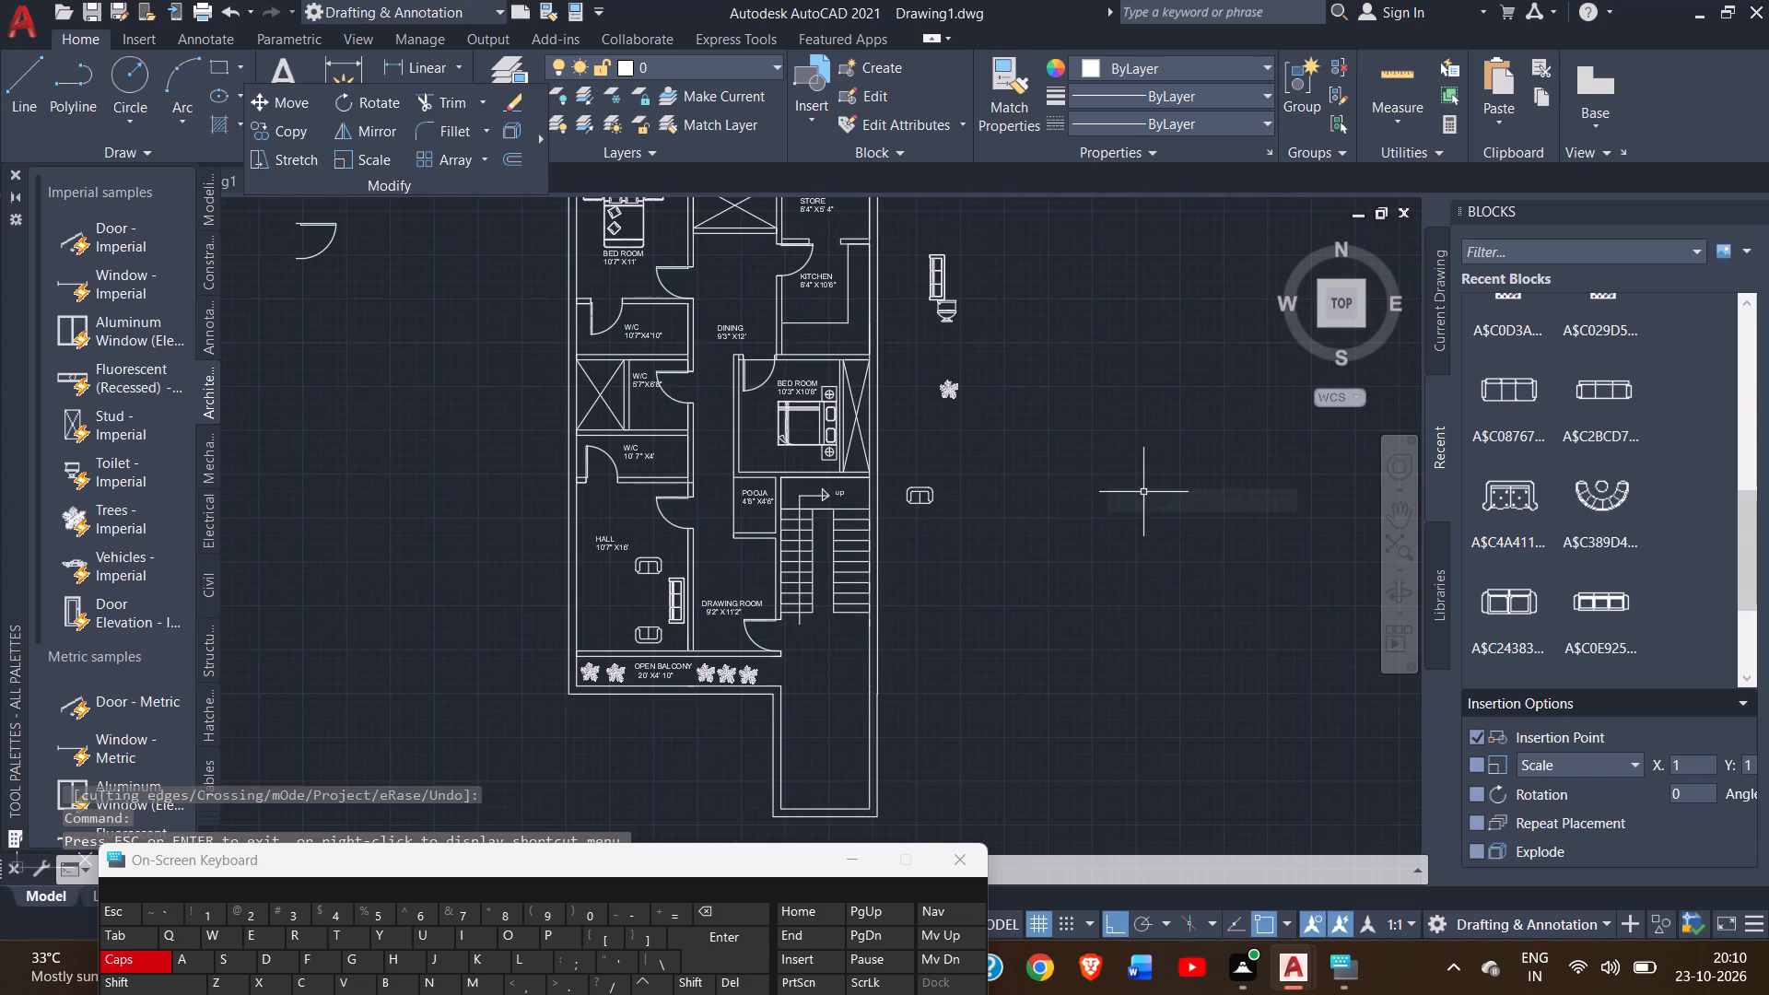
Copy the balcony's easternmost plant with Ortho off, placing four copies along the inside of the extension's south wall.
{"action": "left_click", "coordinate": [745, 670]}
{"action": "left_click", "coordinate": [290, 126]}
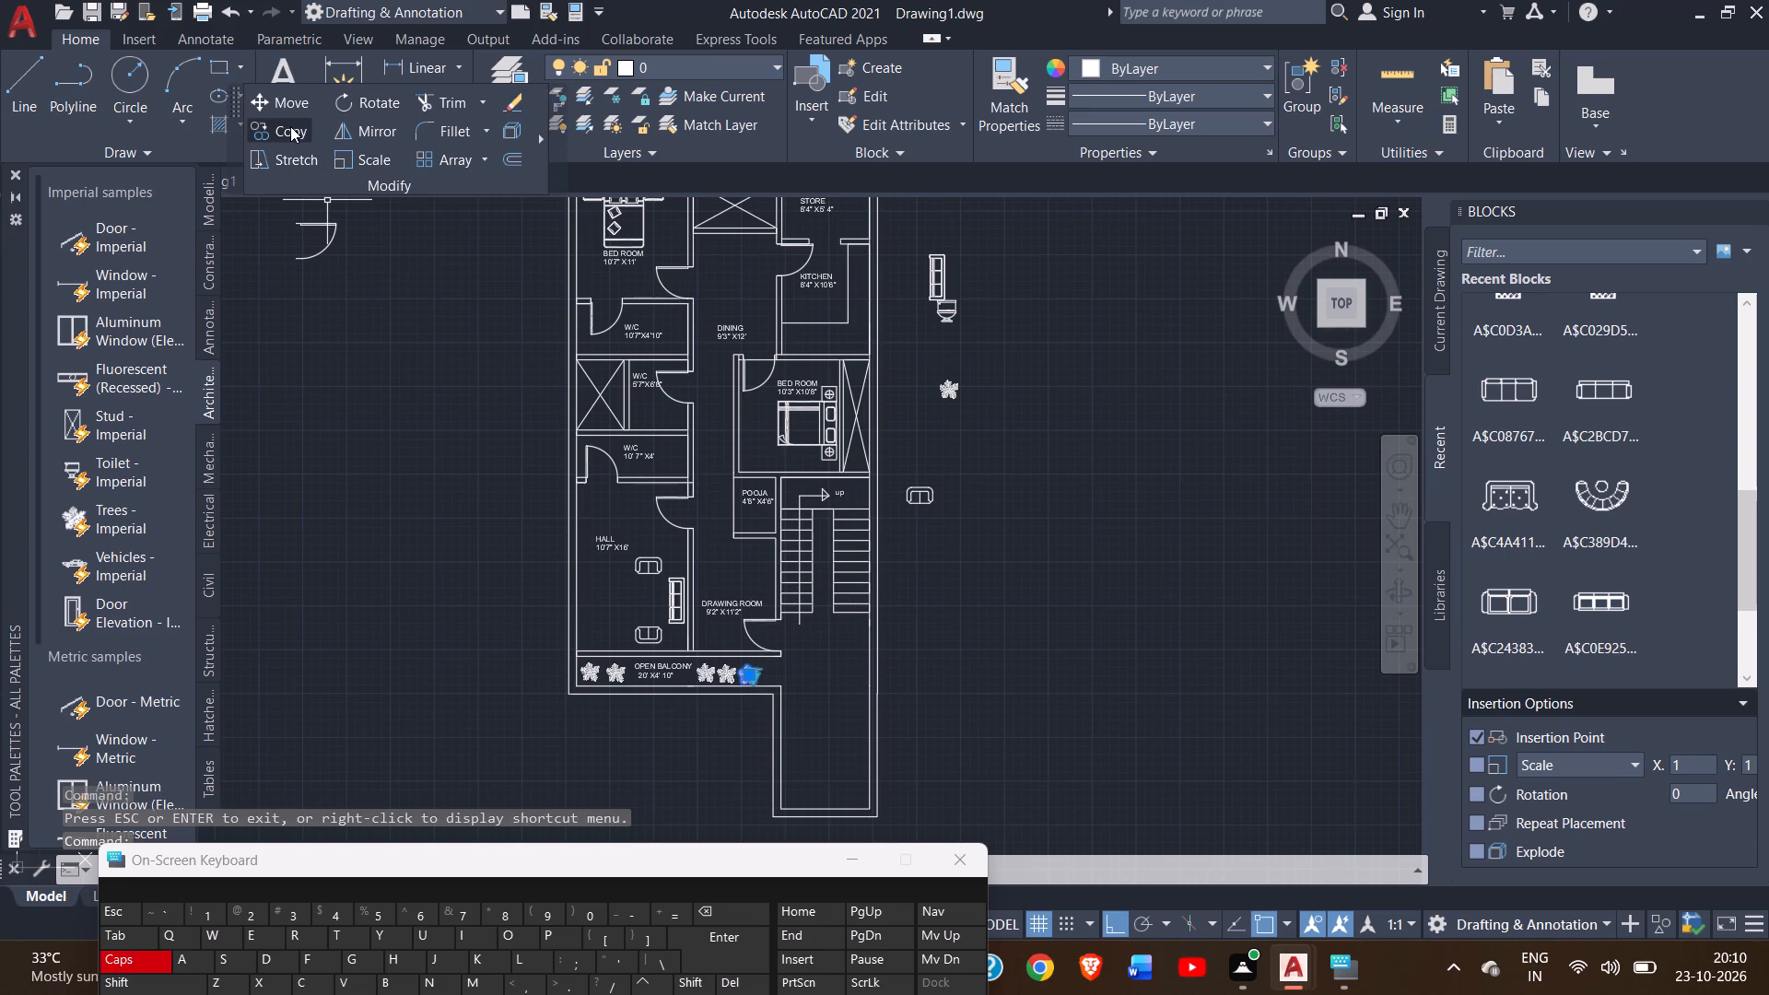
{"action": "left_click", "coordinate": [750, 680]}
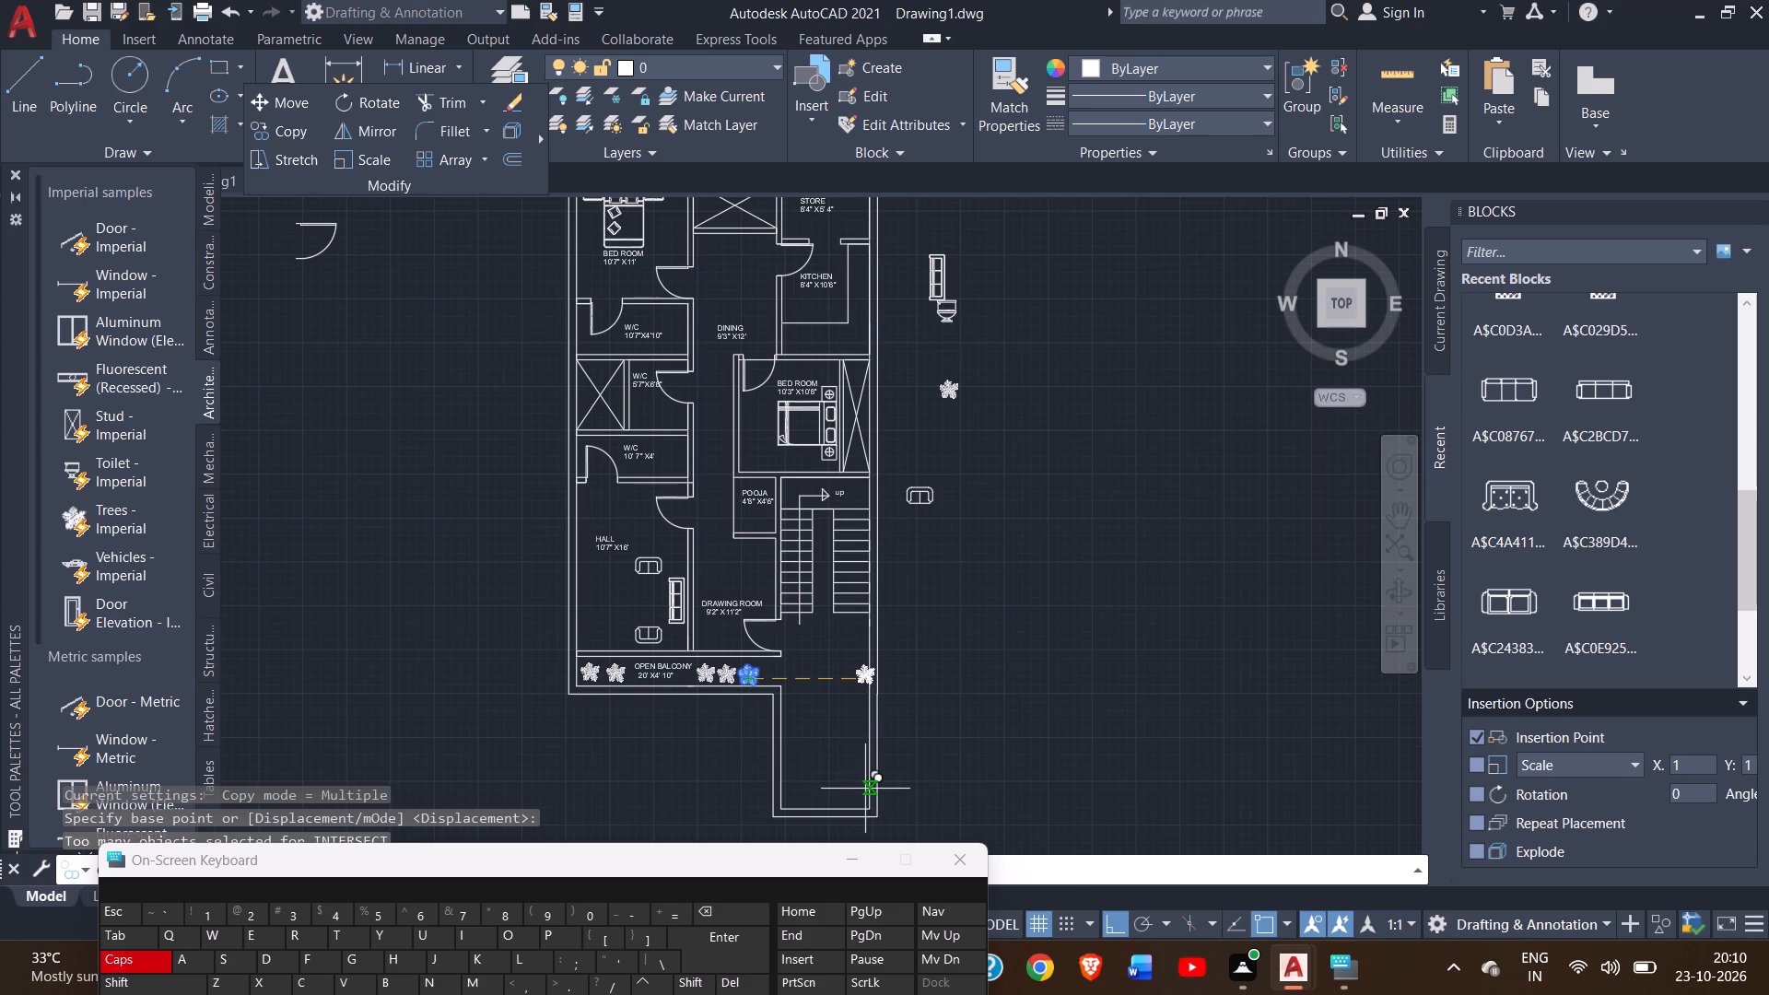
{"action": "left_click", "coordinate": [1121, 928]}
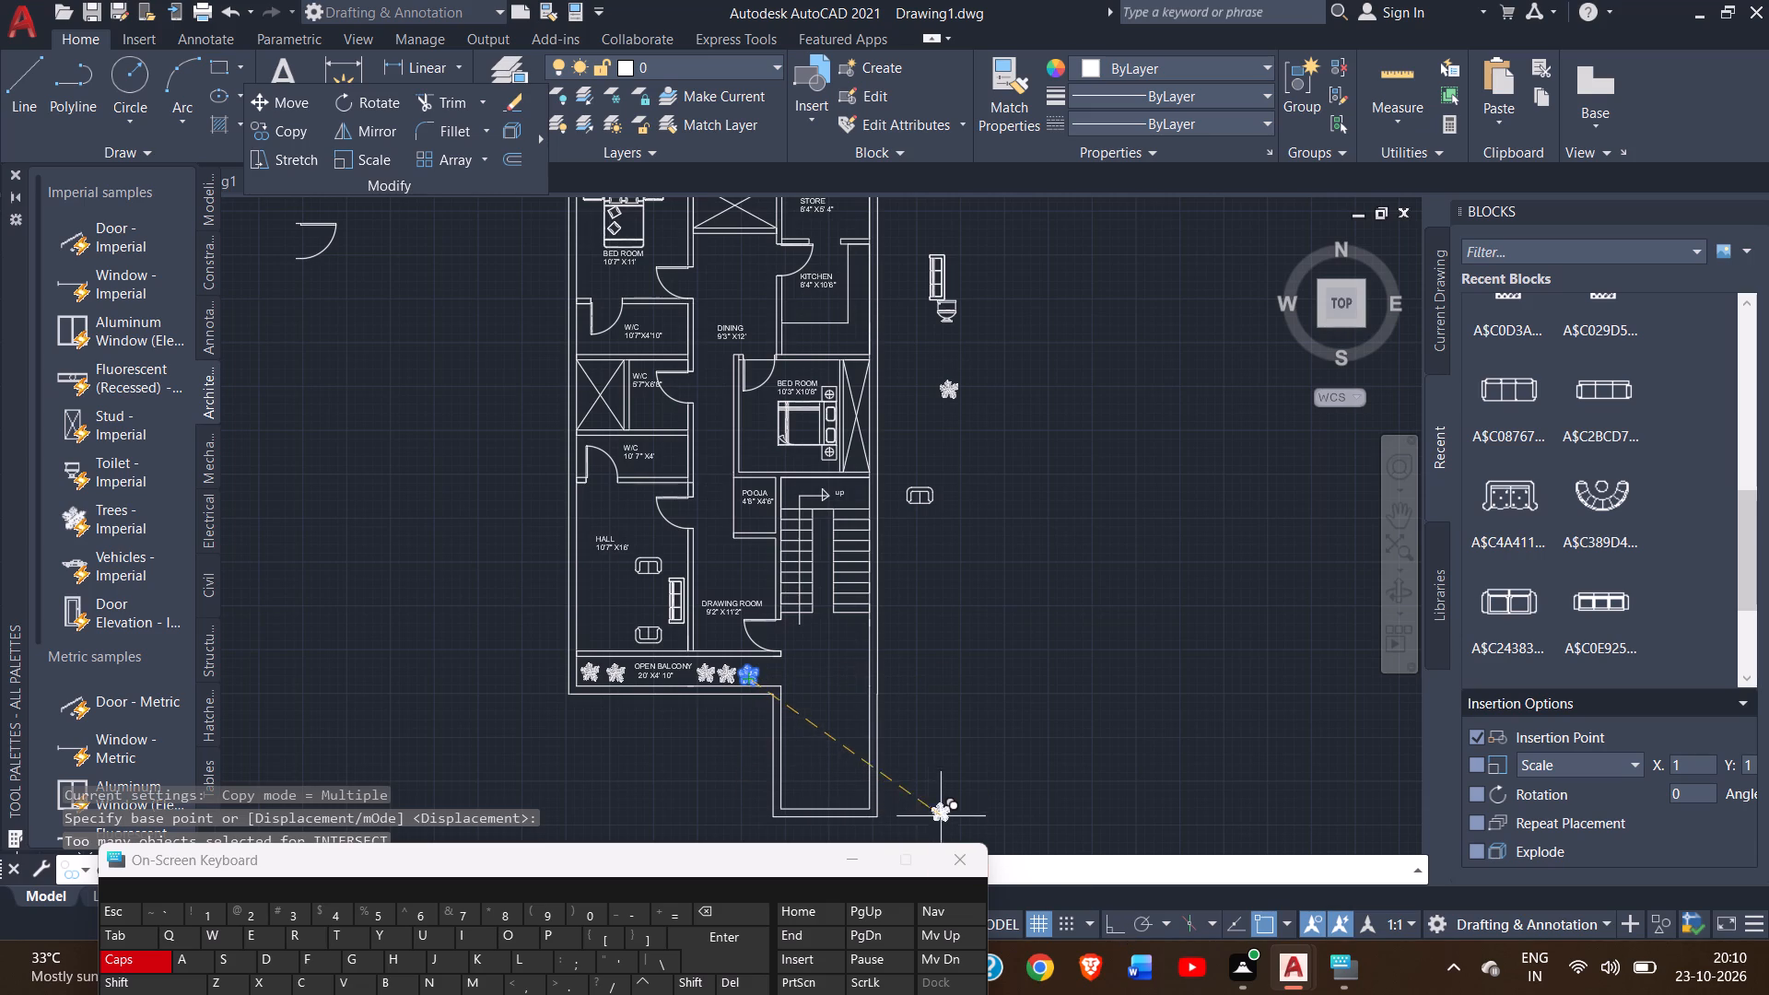
{"action": "left_click", "coordinate": [853, 799]}
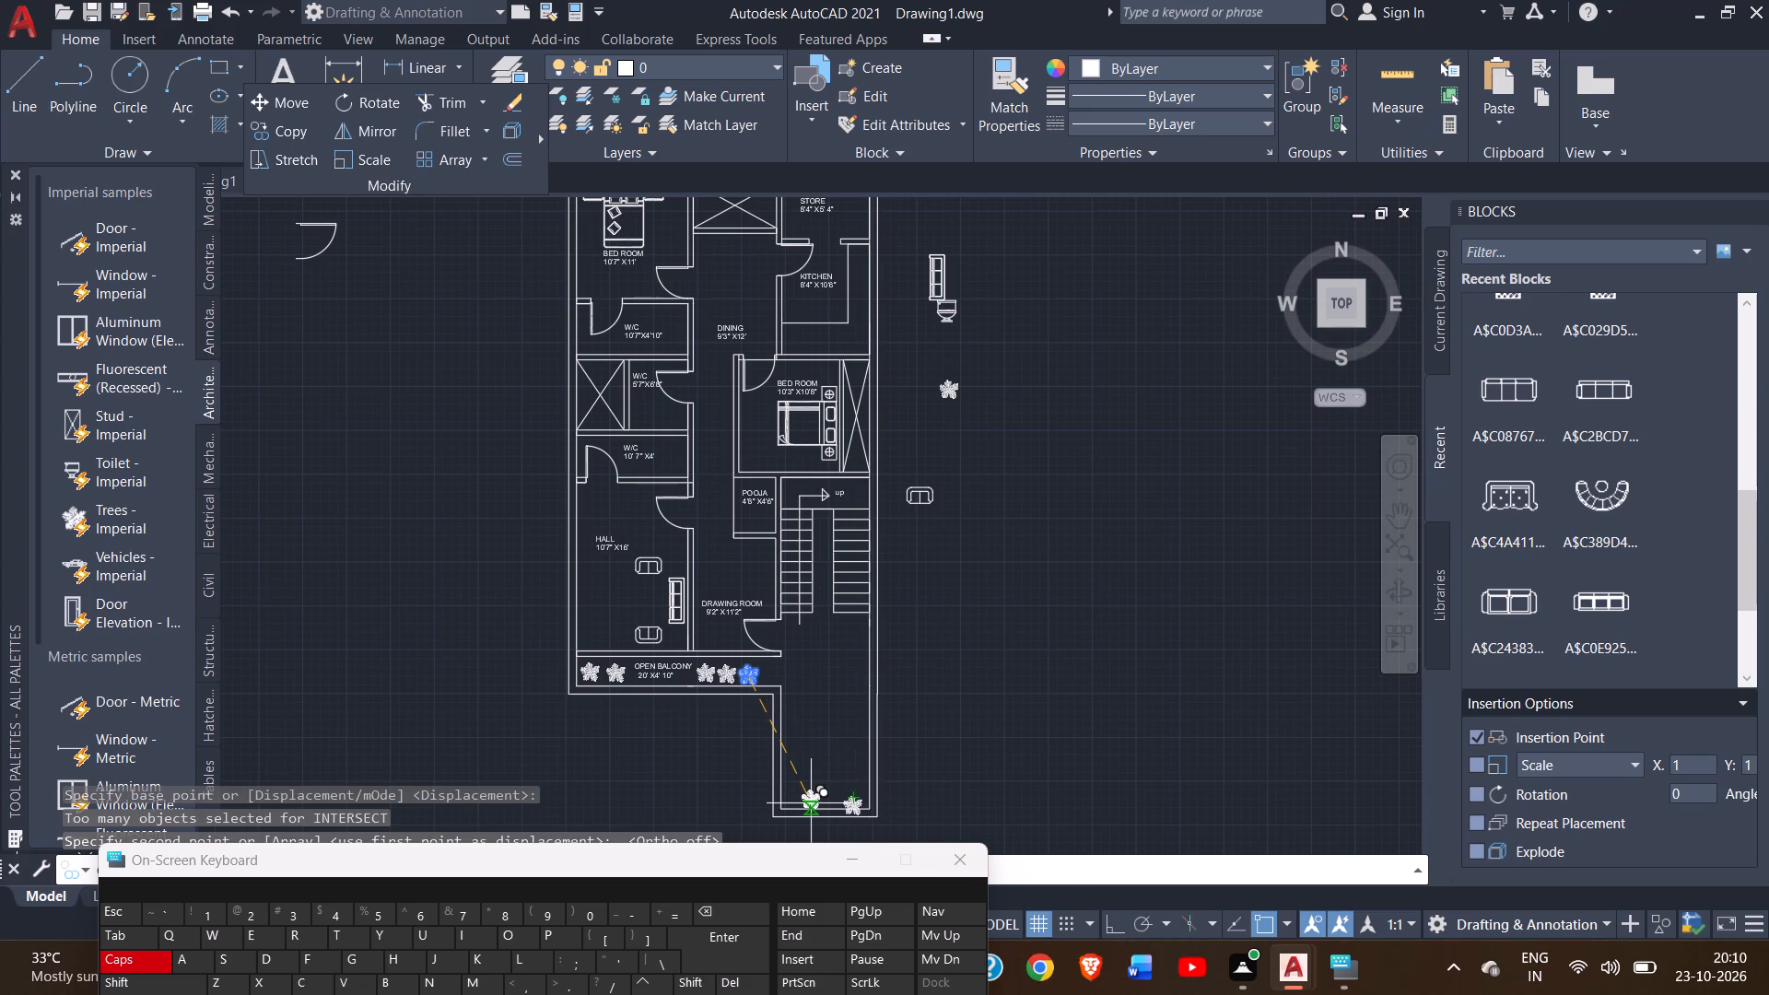
{"action": "scroll", "coordinate": [811, 803], "scroll_direction": "up", "scroll_amount": 1, "text": "ctrl"}
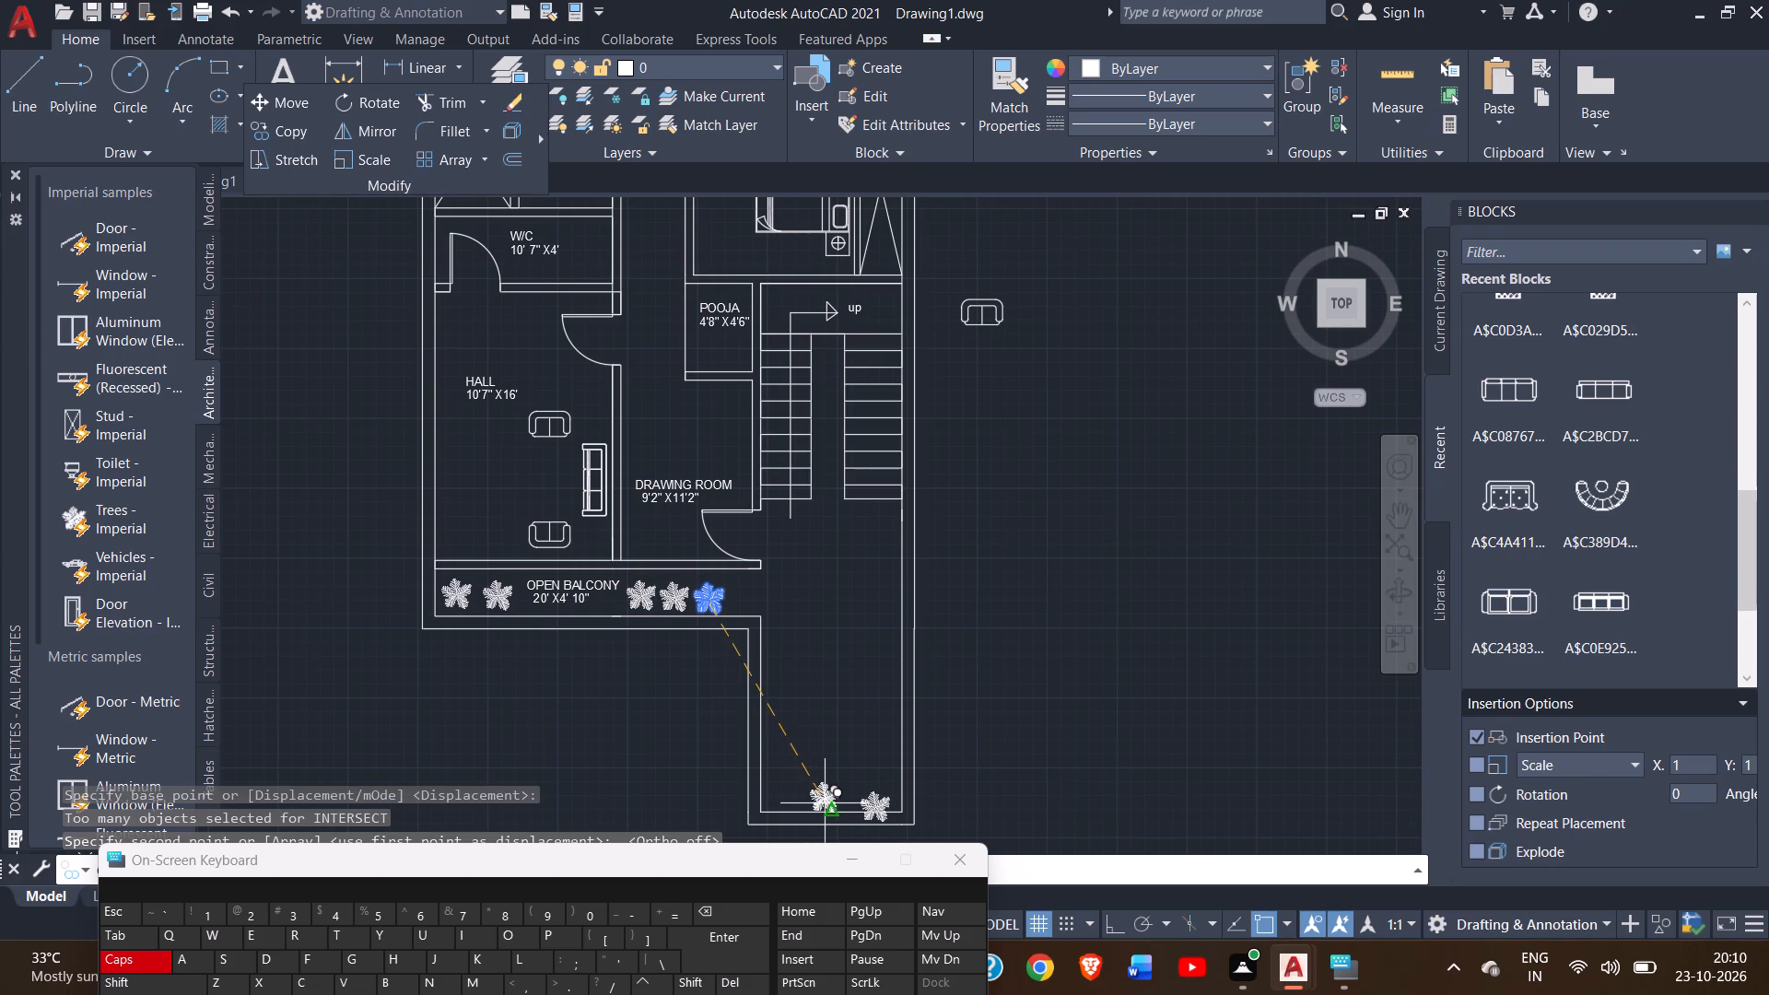
{"action": "left_click", "coordinate": [825, 803]}
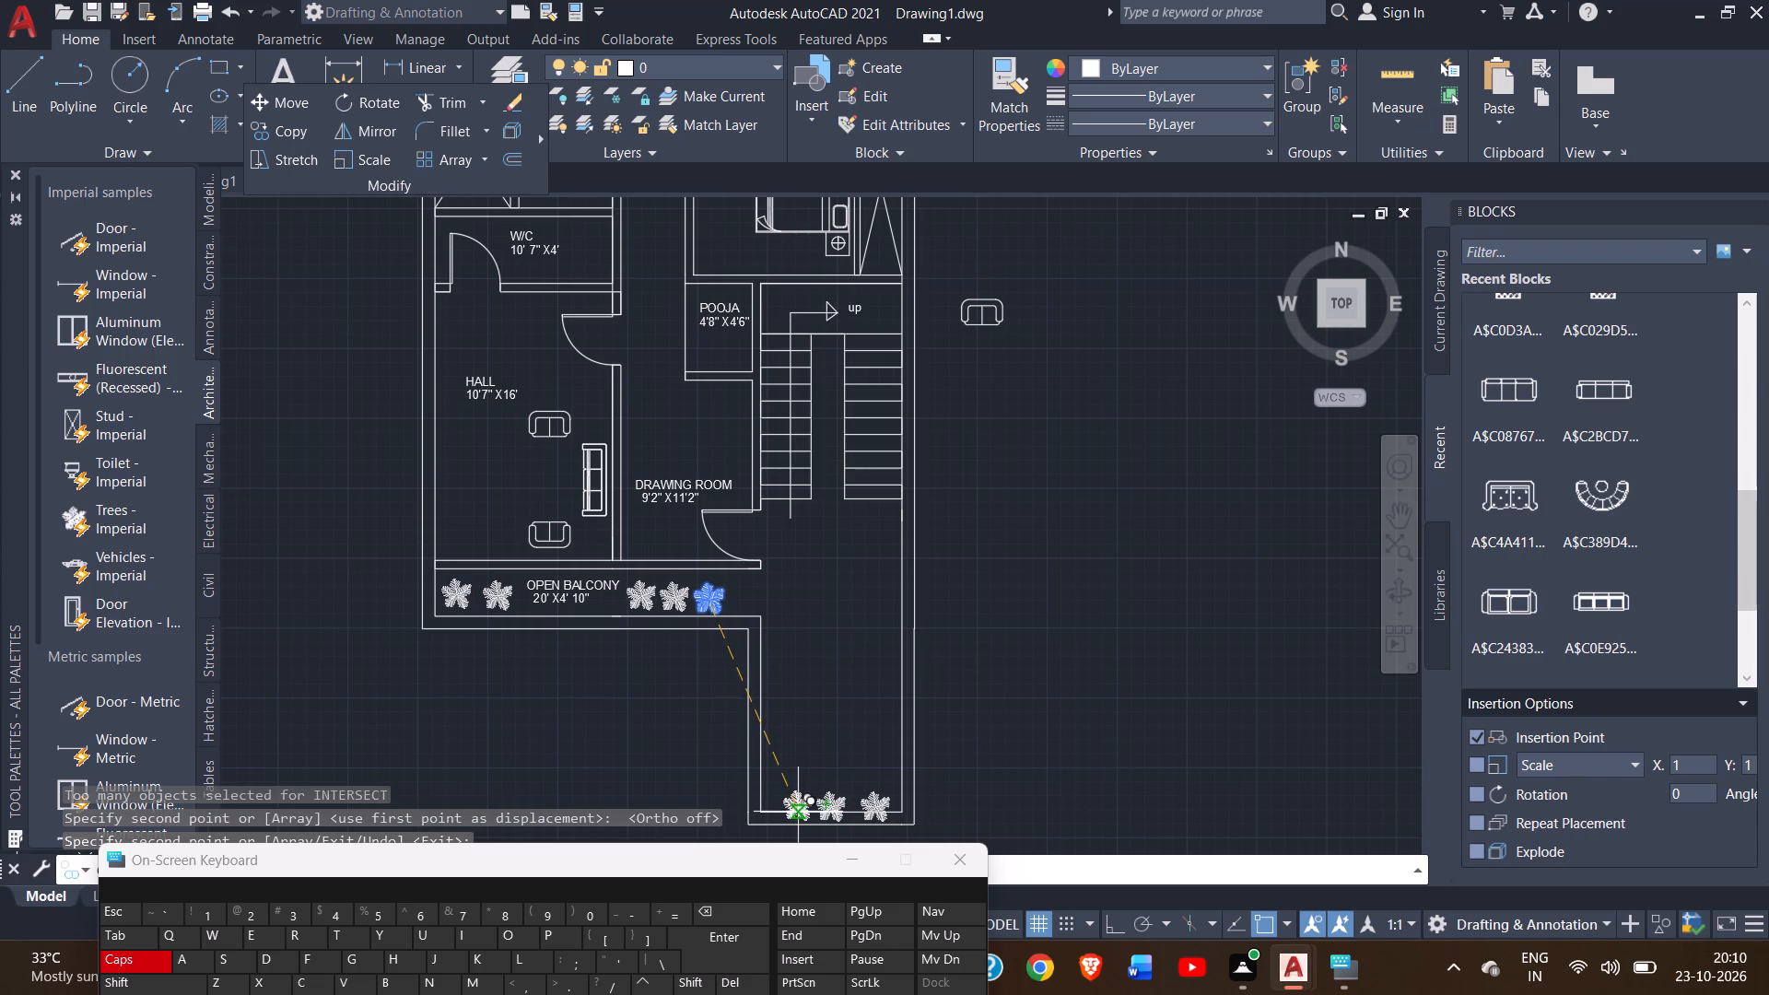
{"action": "left_click", "coordinate": [798, 812]}
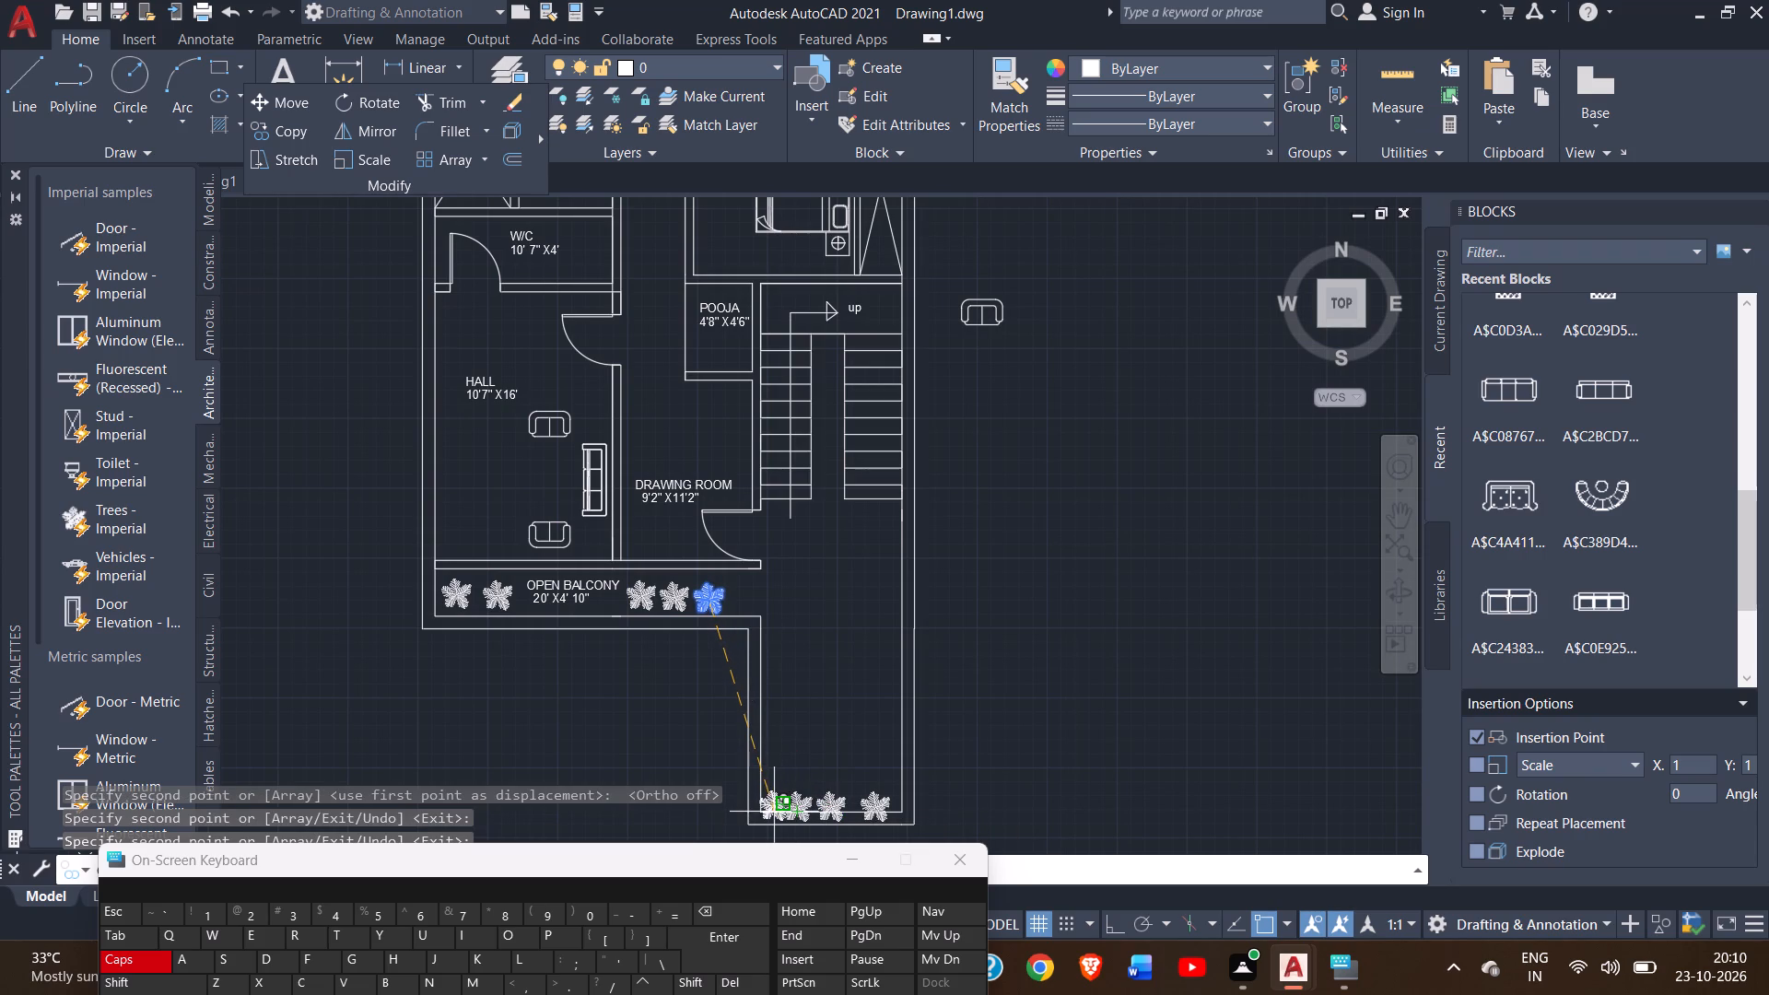
{"action": "left_click", "coordinate": [774, 812]}
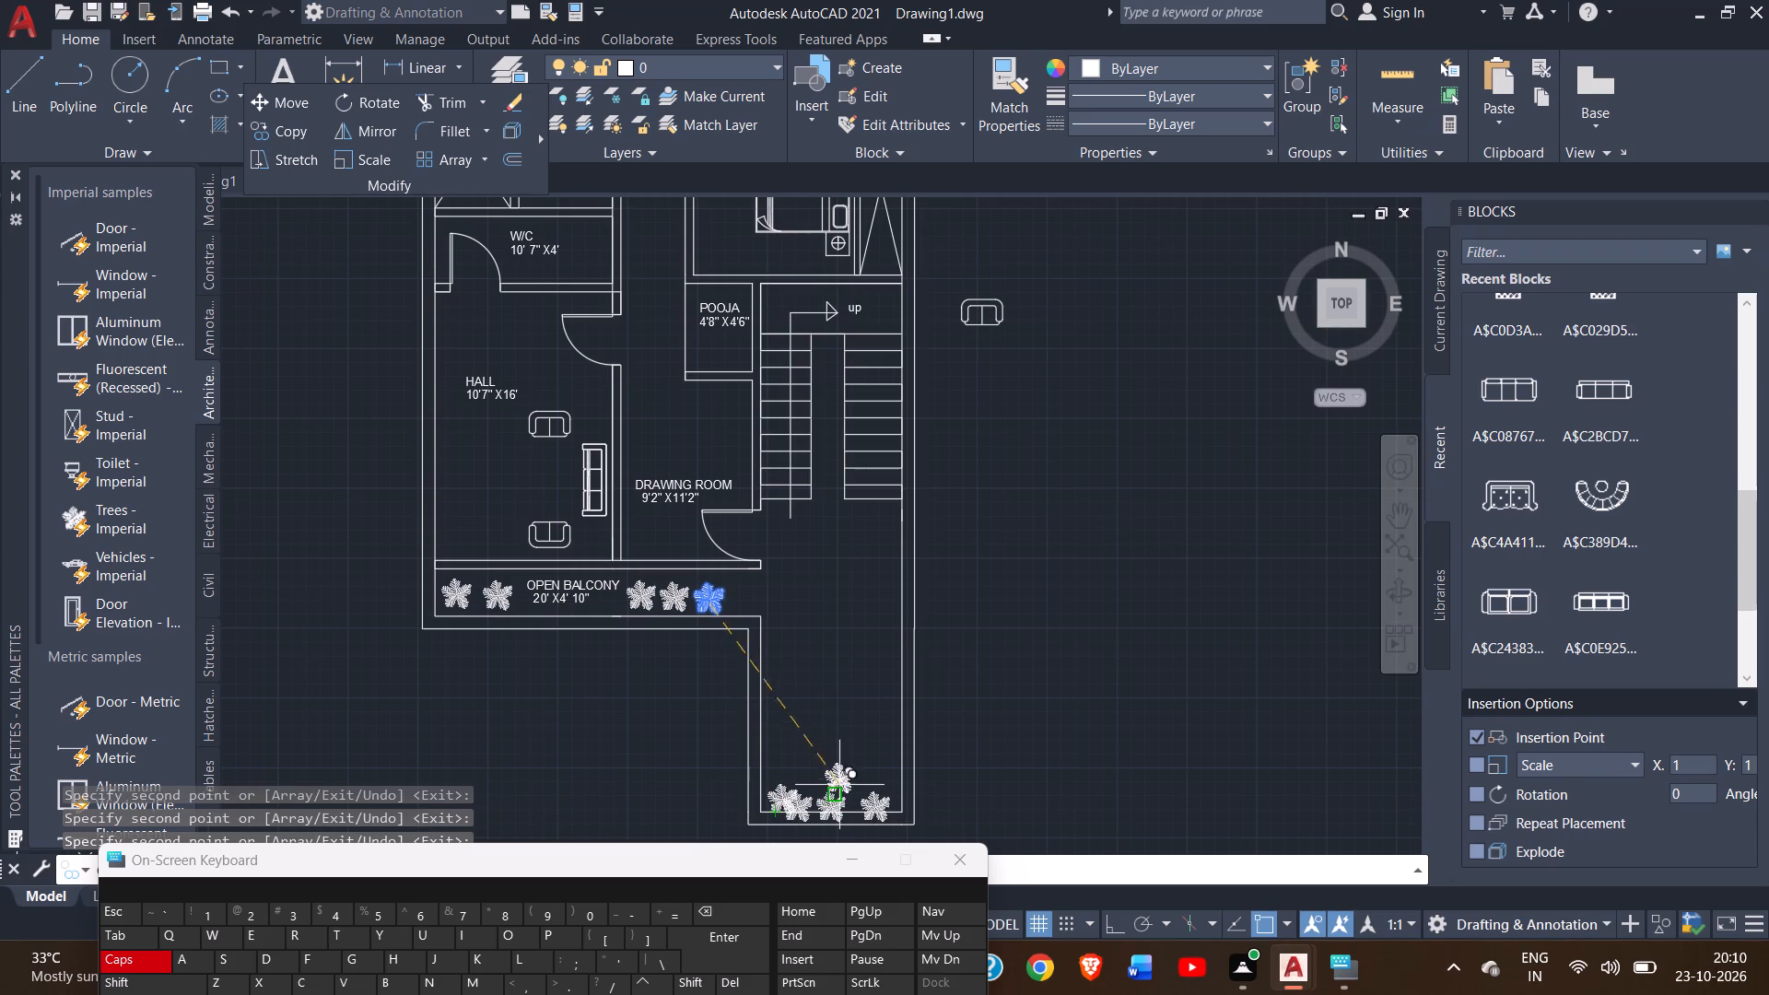
{"action": "right_click", "coordinate": [674, 731]}
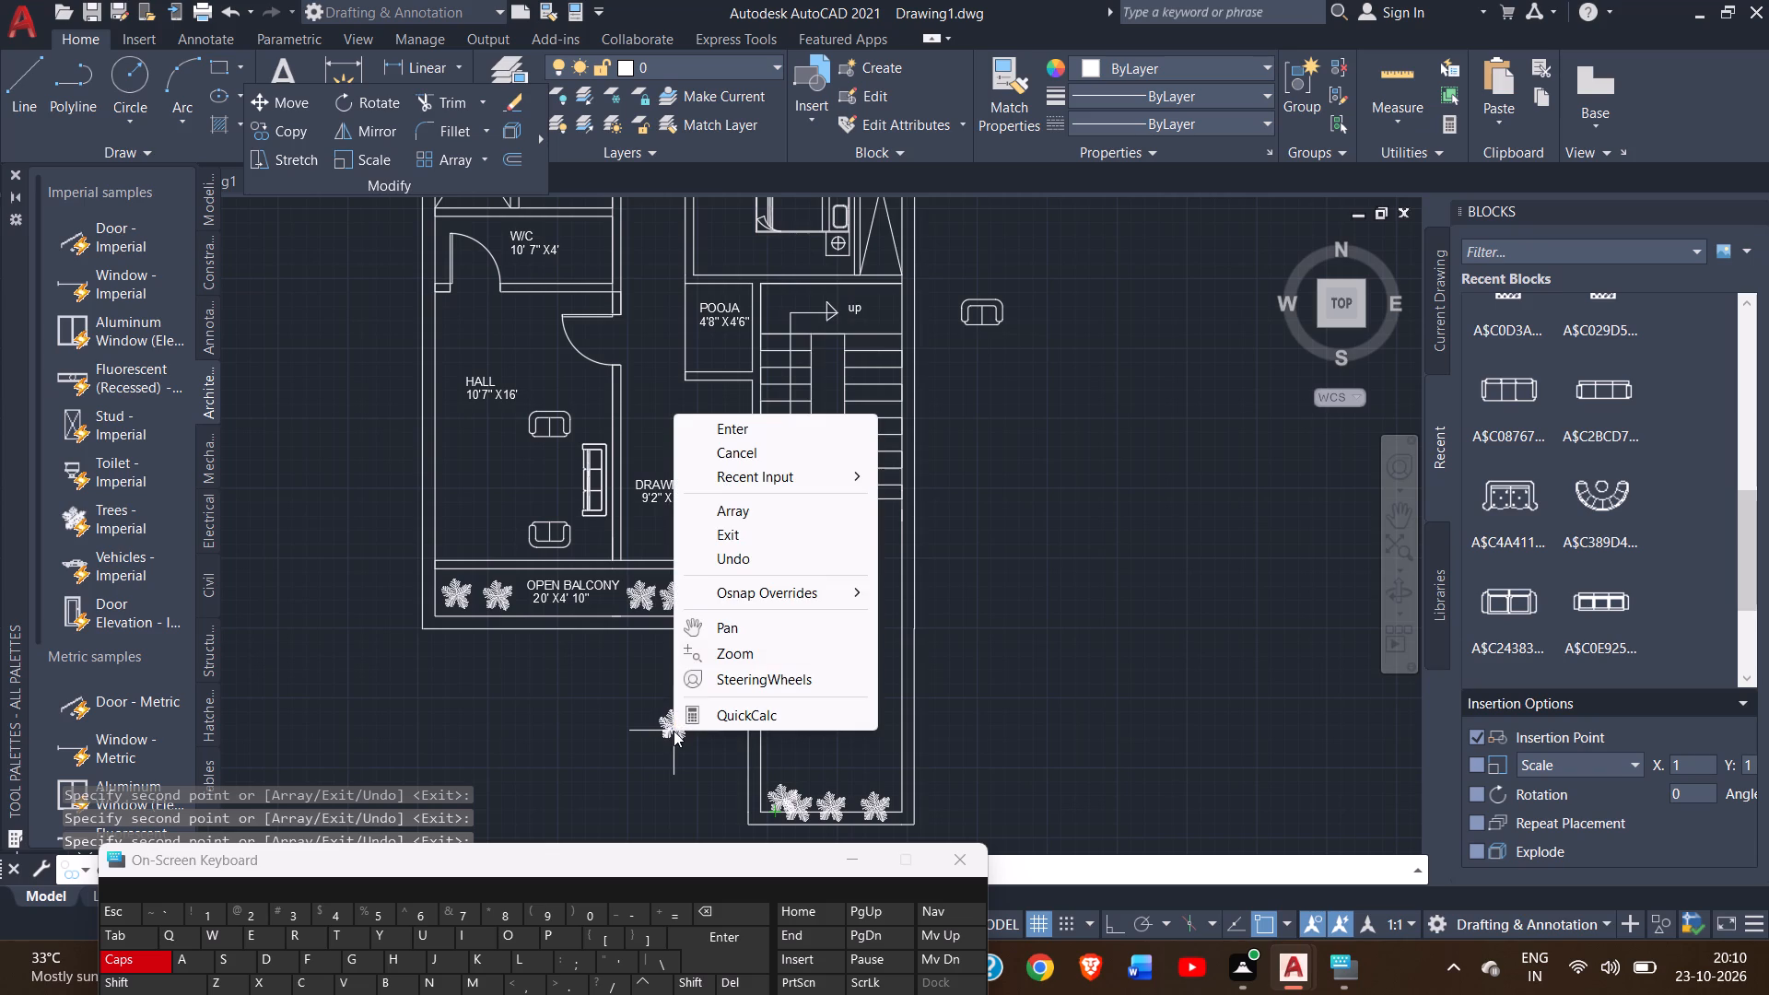
{"action": "left_click", "coordinate": [757, 426]}
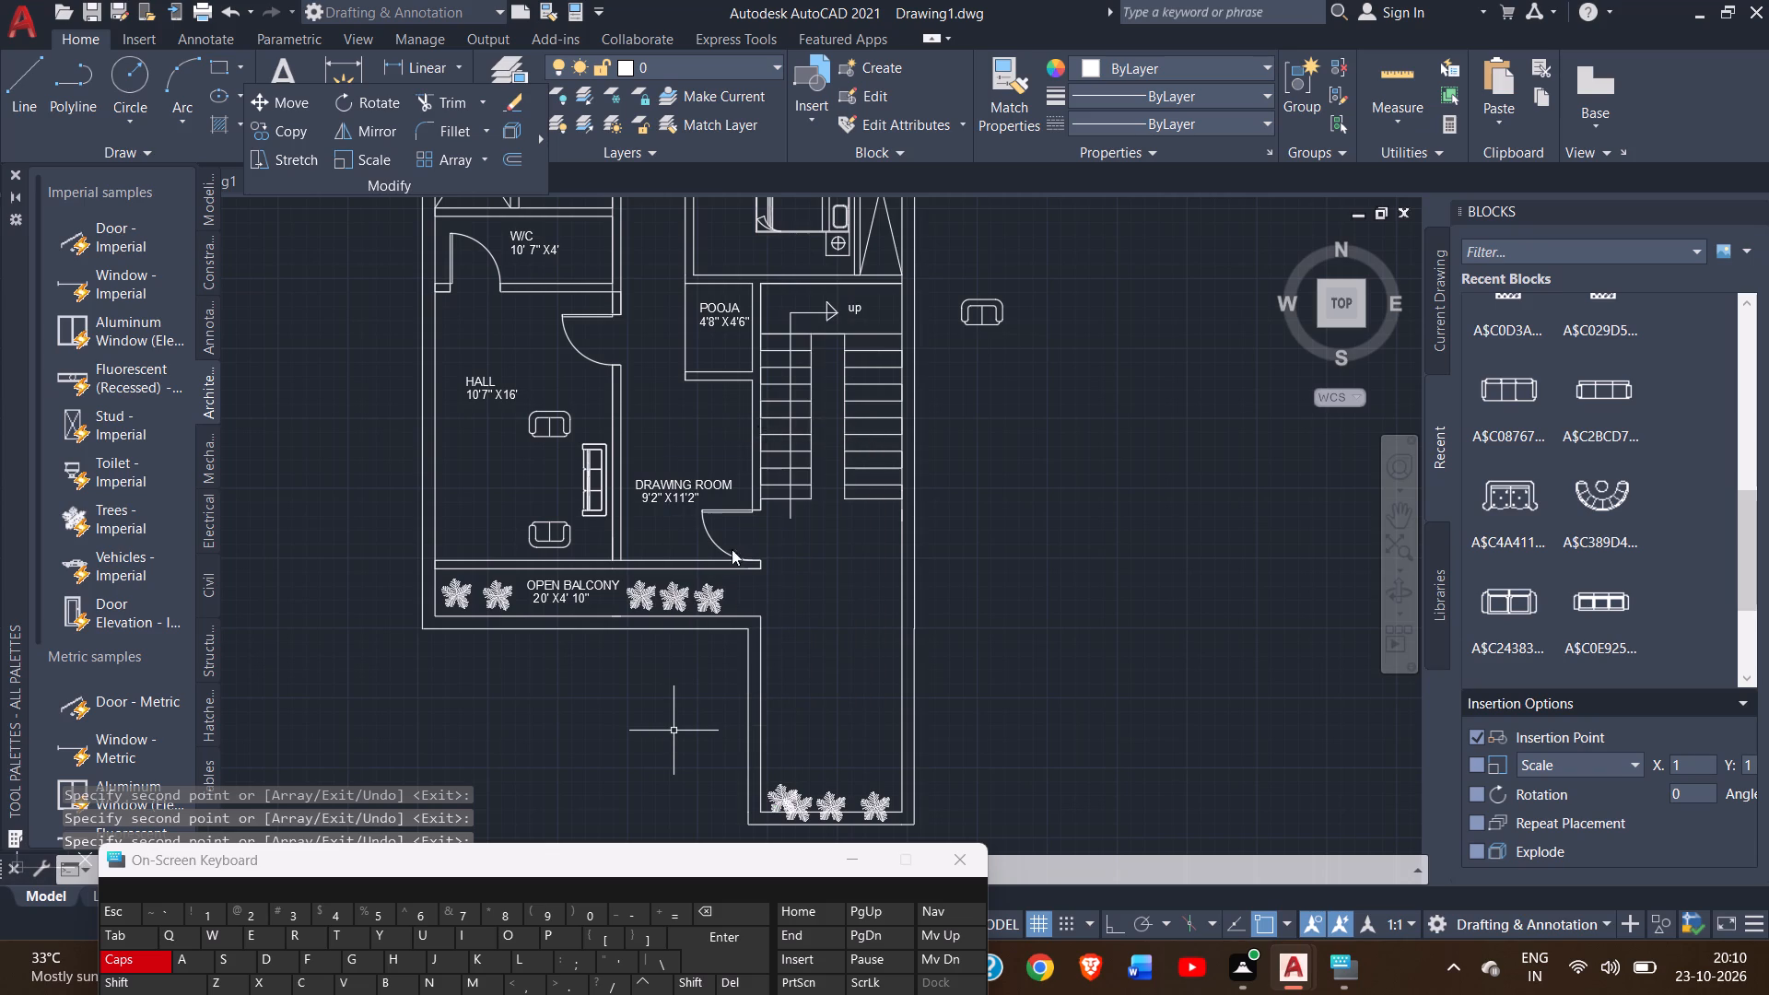
Delete the overlapping westernmost plant in the row along the extension's south wall.
{"action": "left_click", "coordinate": [777, 791]}
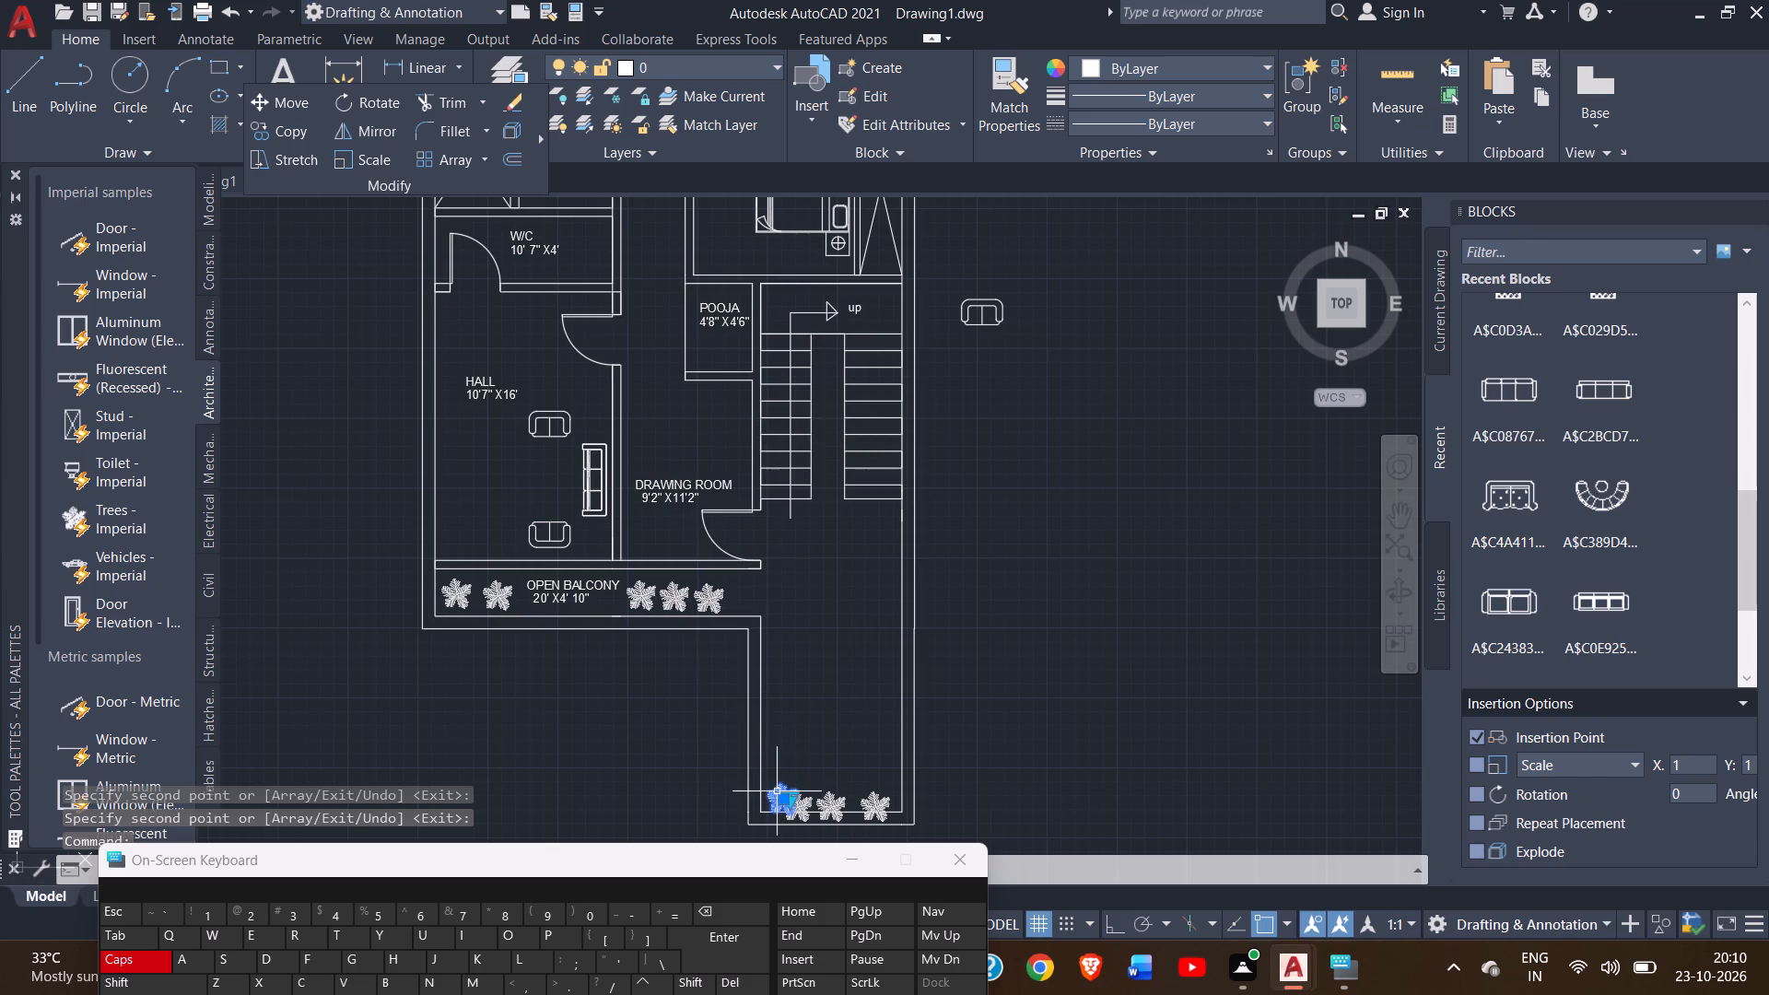
{"action": "key", "text": "Delete"}
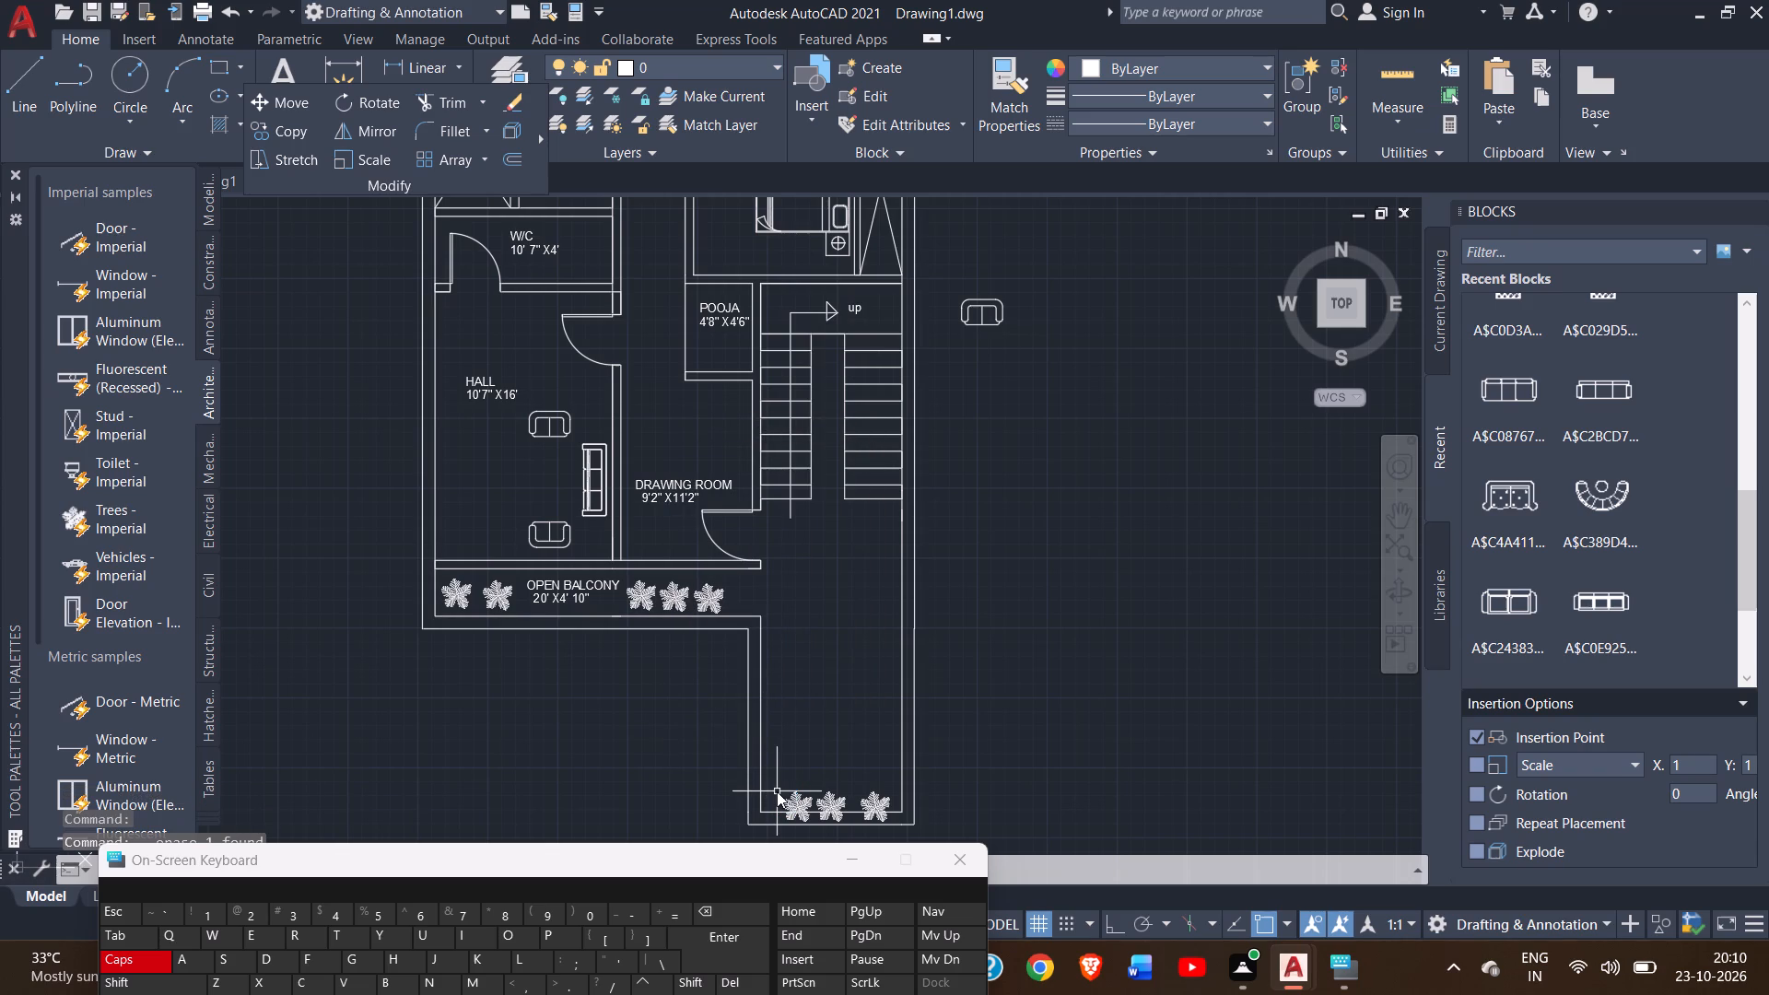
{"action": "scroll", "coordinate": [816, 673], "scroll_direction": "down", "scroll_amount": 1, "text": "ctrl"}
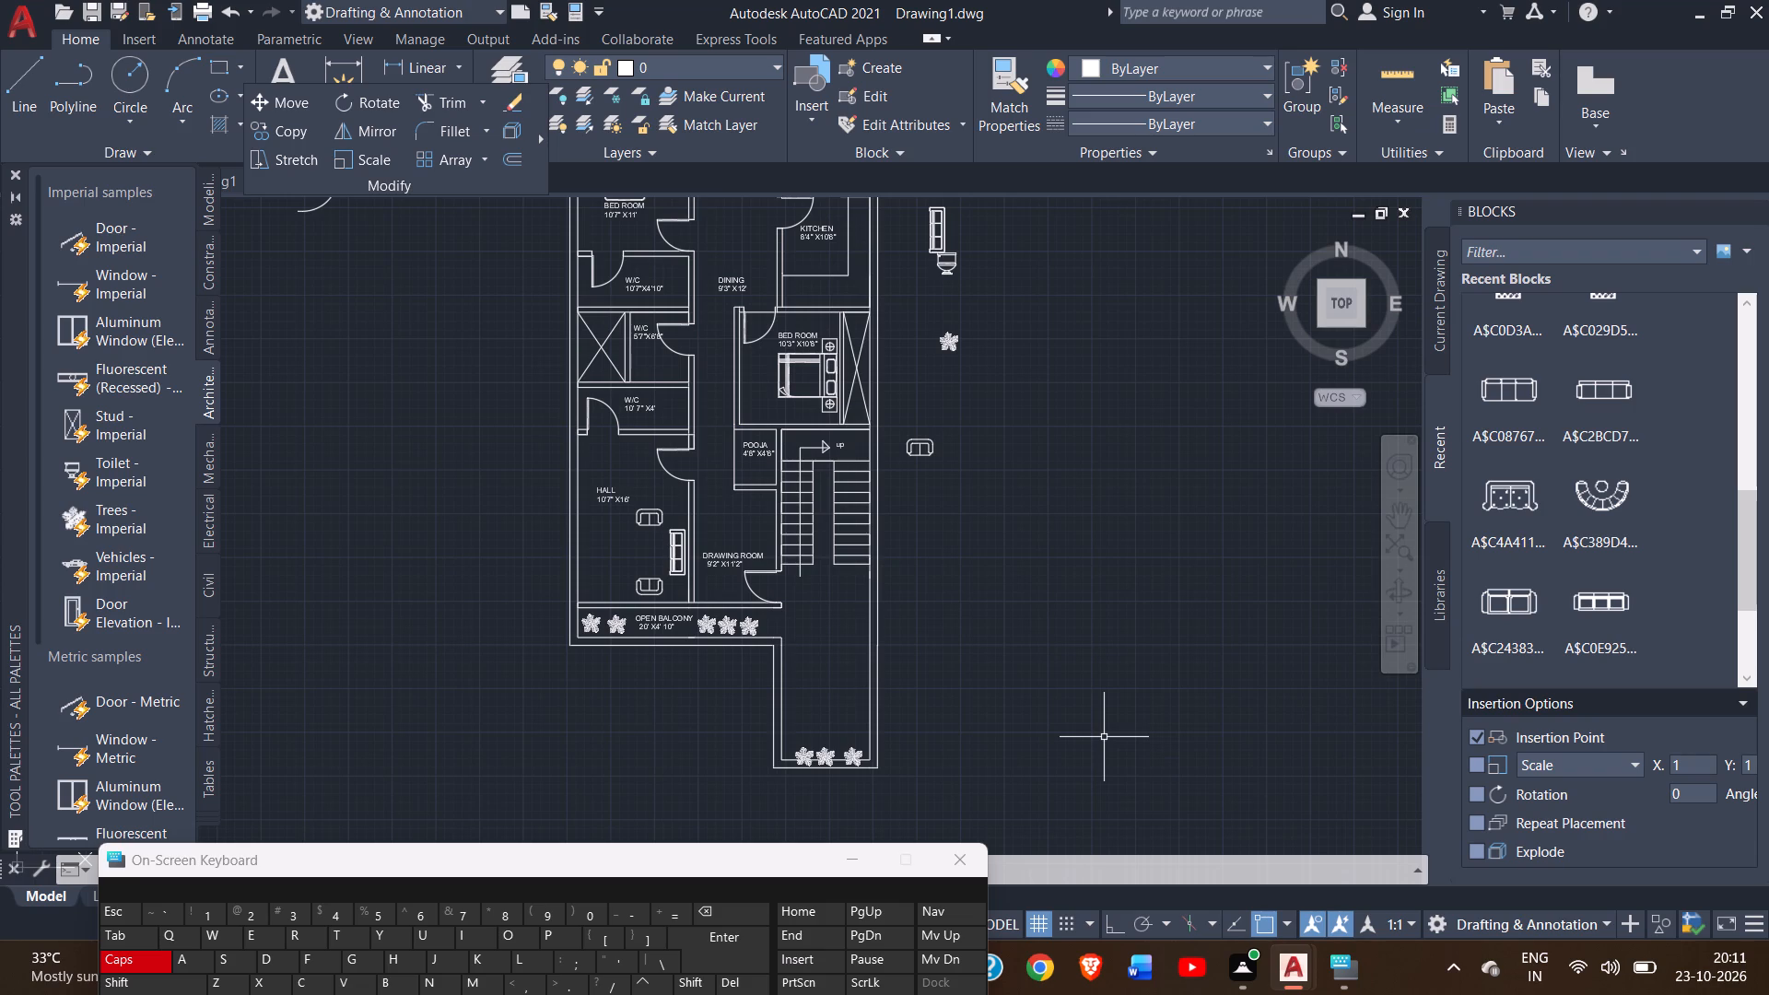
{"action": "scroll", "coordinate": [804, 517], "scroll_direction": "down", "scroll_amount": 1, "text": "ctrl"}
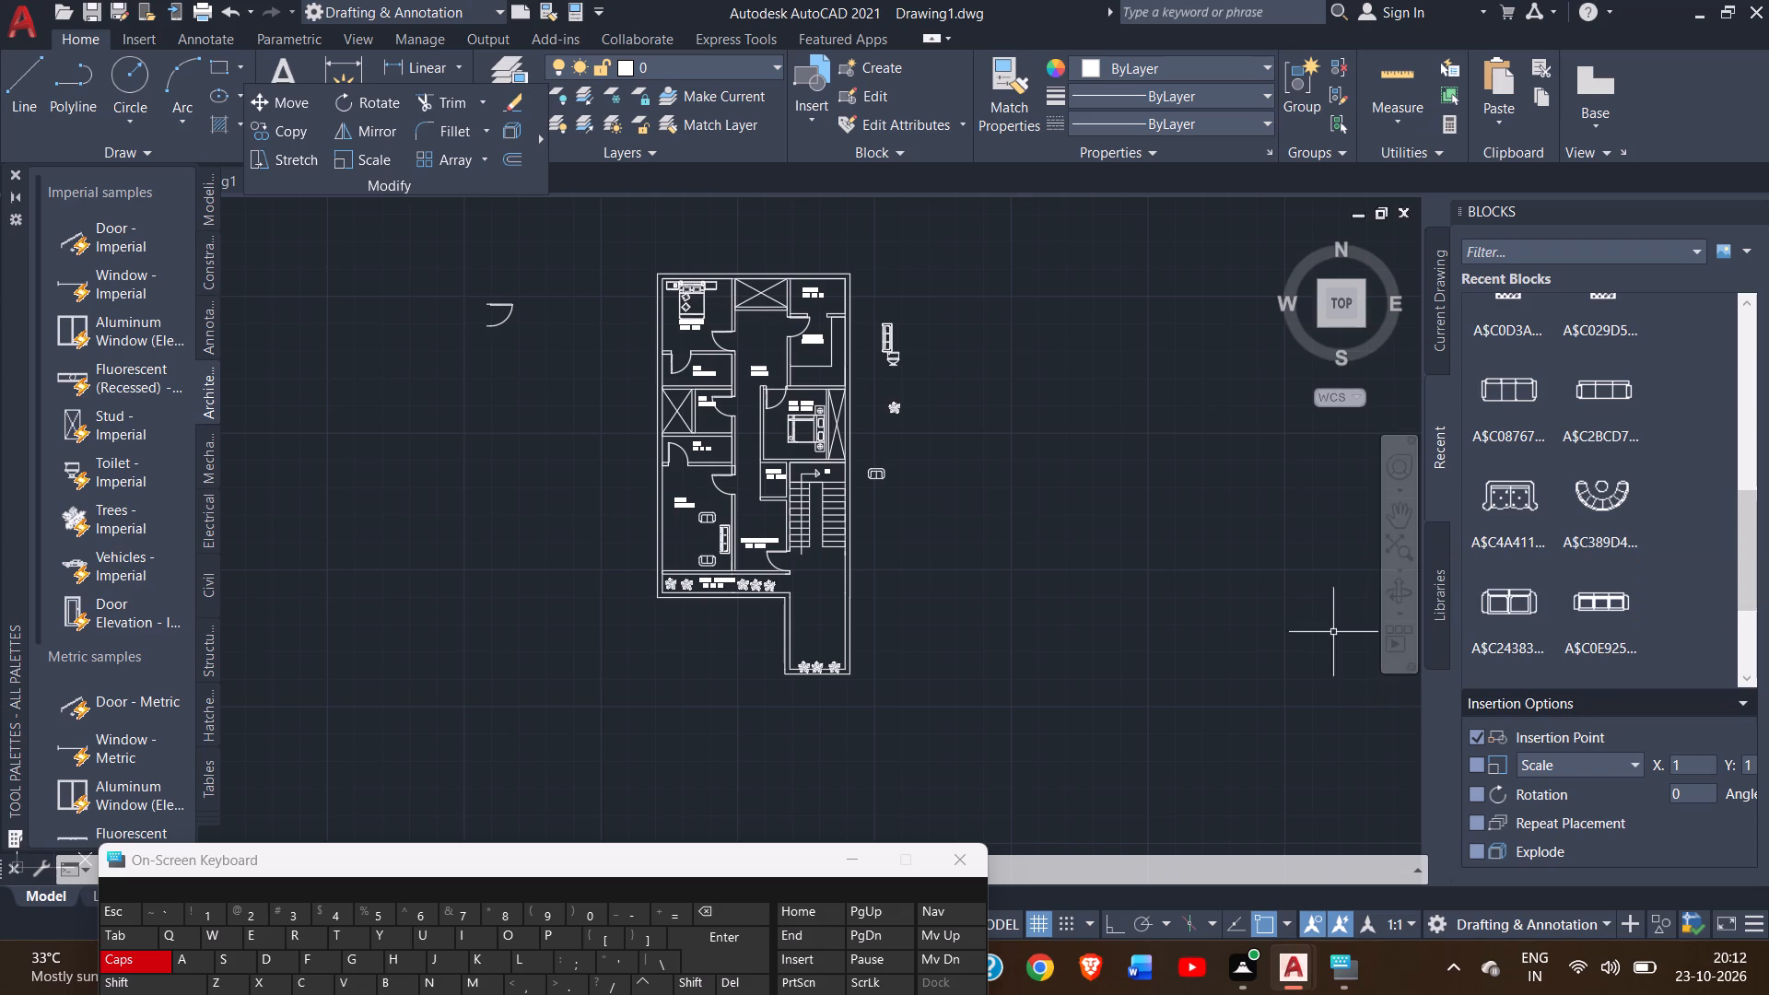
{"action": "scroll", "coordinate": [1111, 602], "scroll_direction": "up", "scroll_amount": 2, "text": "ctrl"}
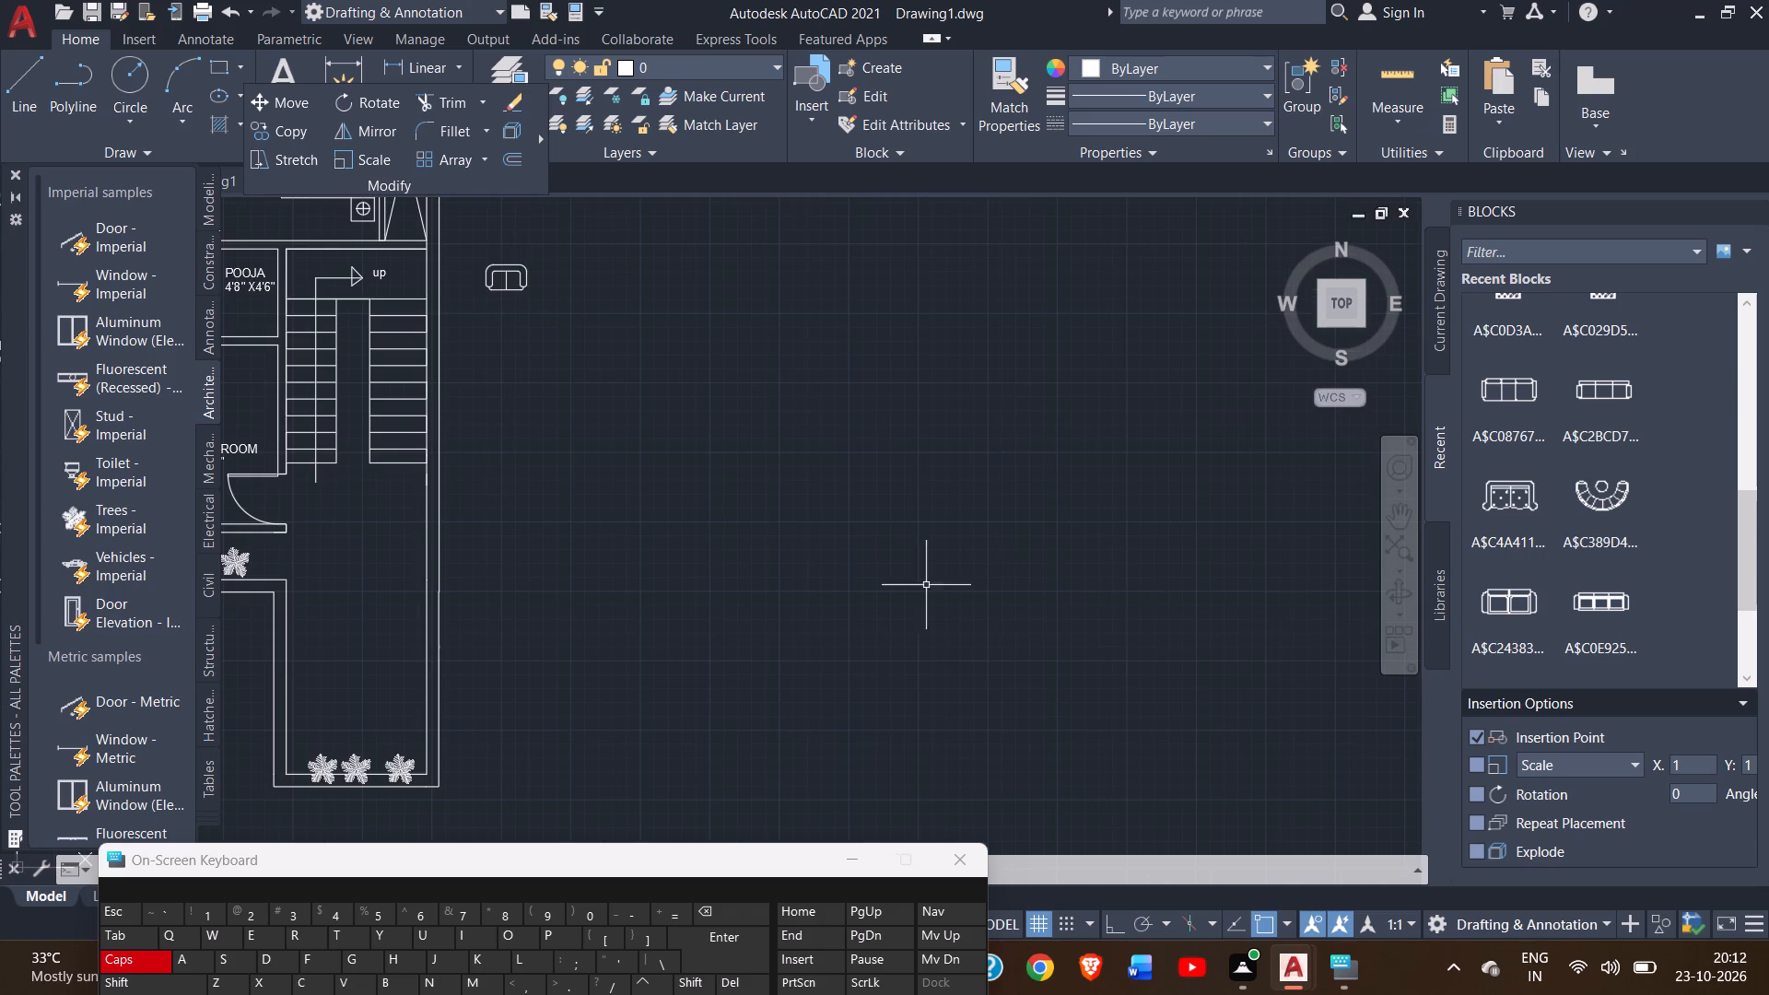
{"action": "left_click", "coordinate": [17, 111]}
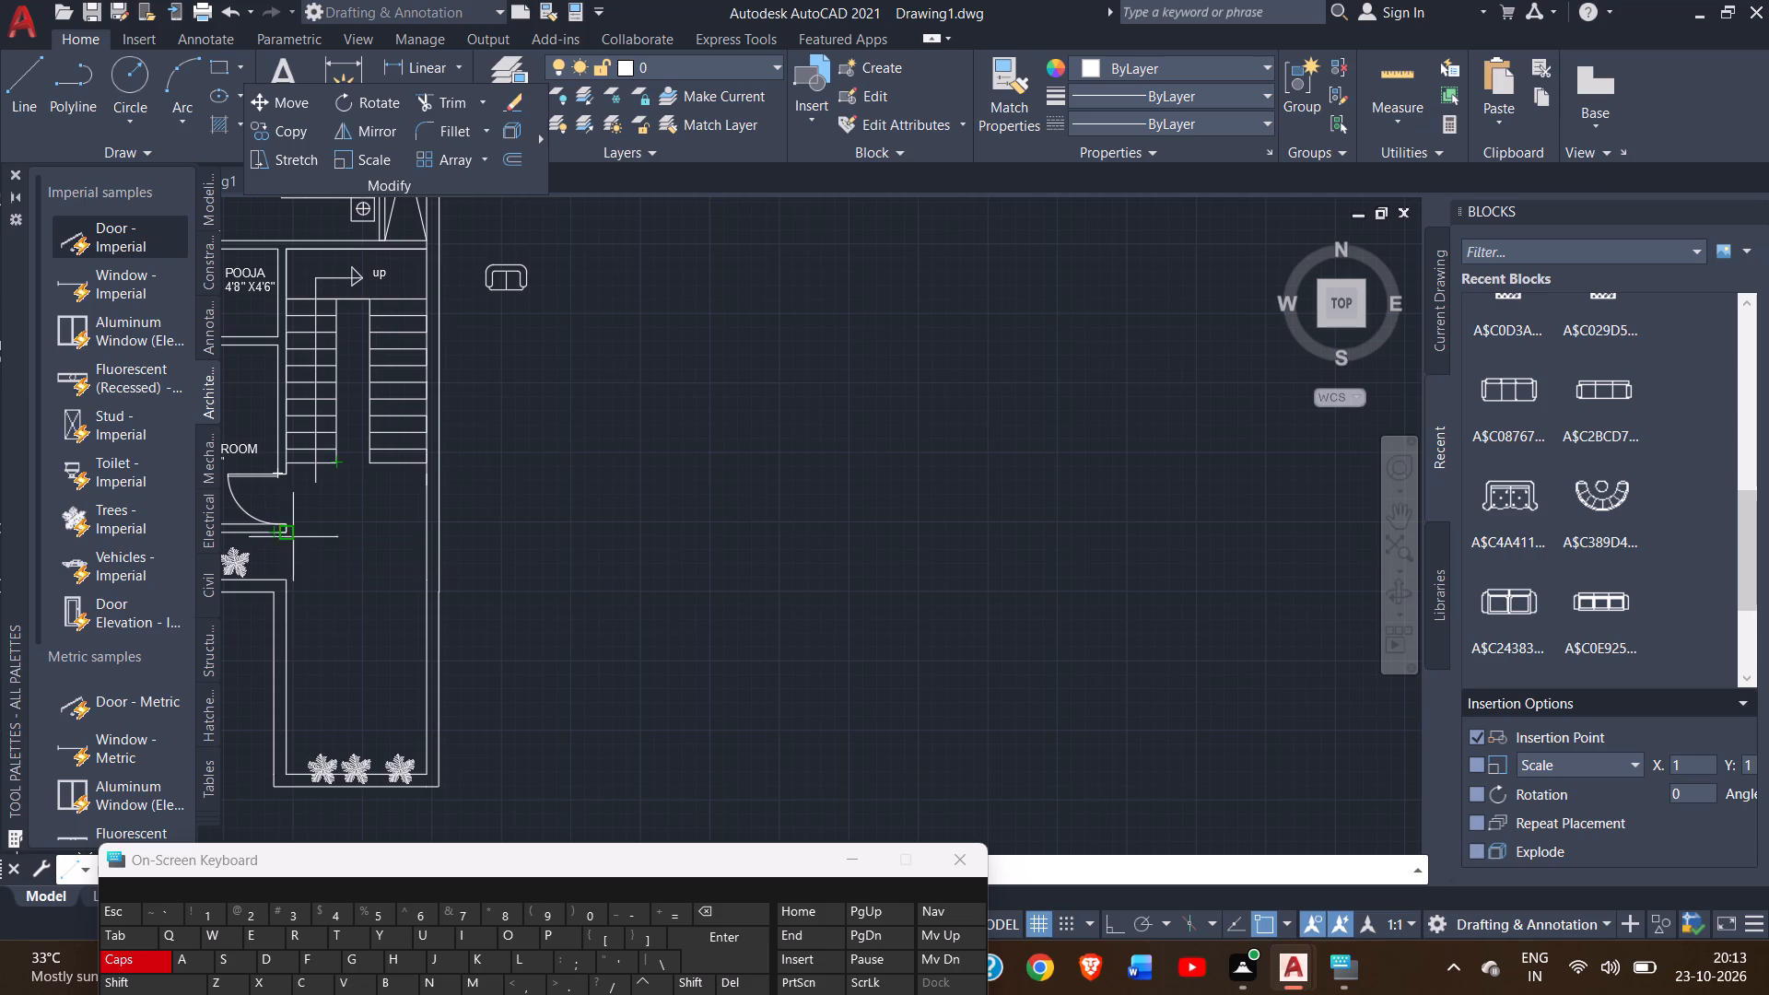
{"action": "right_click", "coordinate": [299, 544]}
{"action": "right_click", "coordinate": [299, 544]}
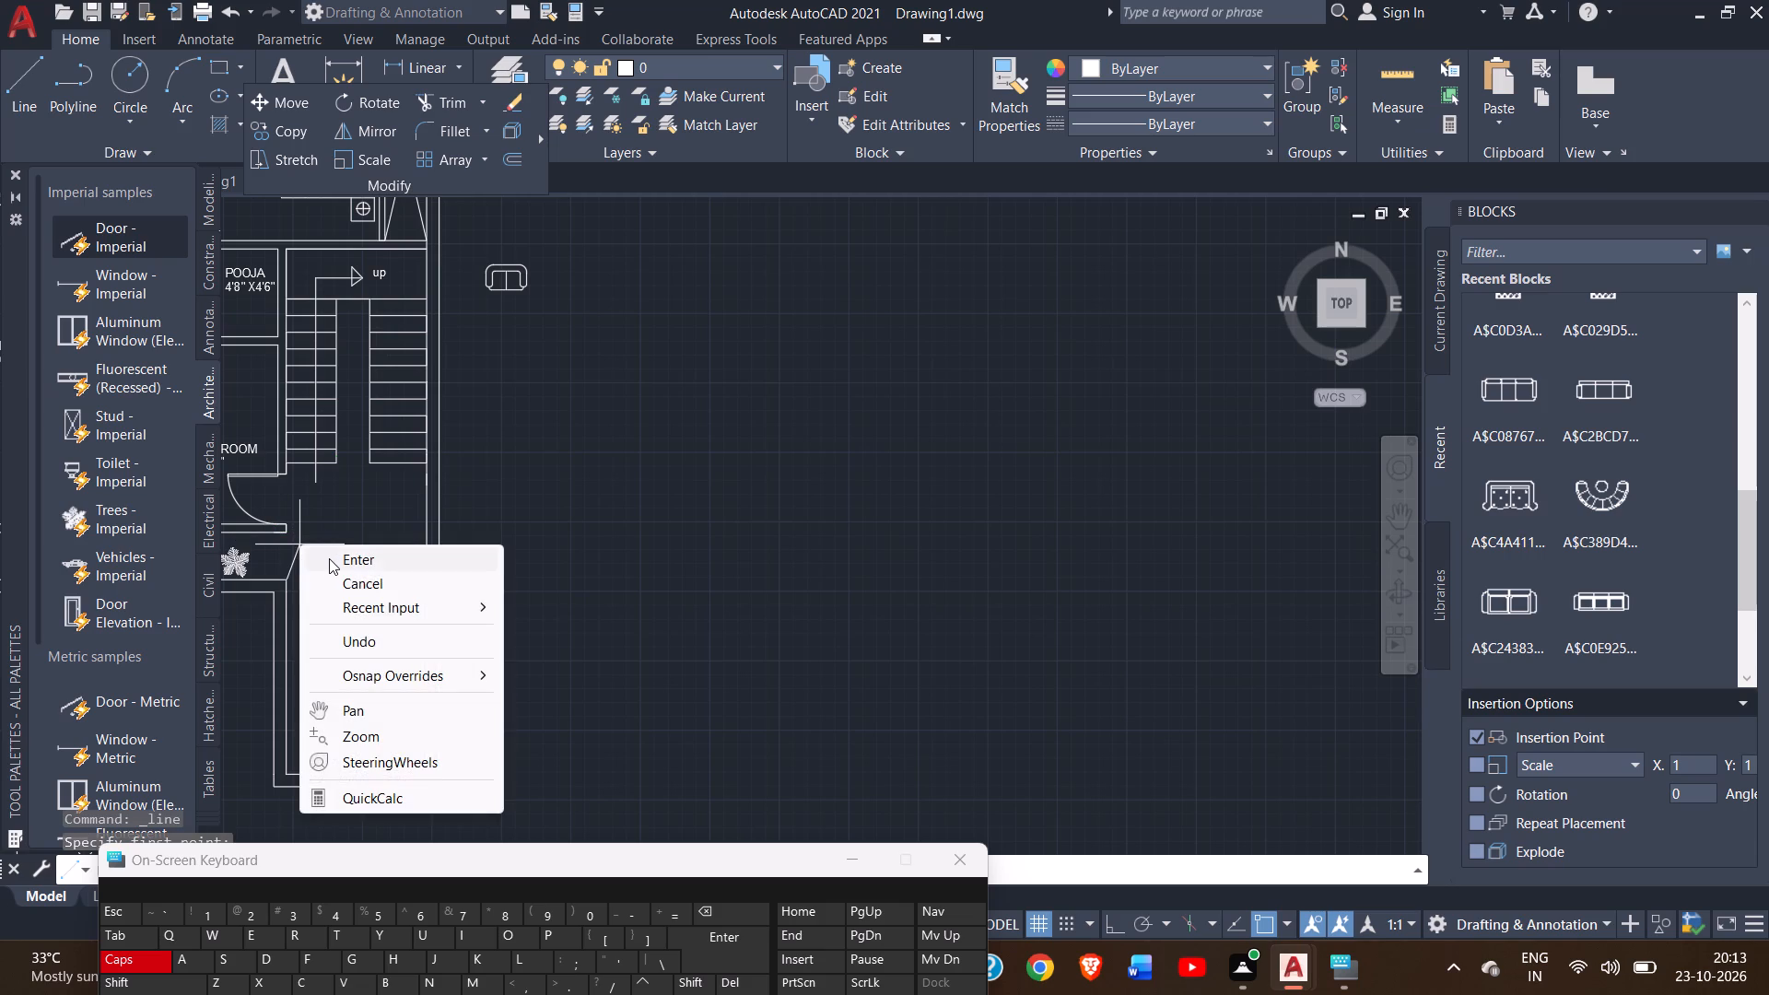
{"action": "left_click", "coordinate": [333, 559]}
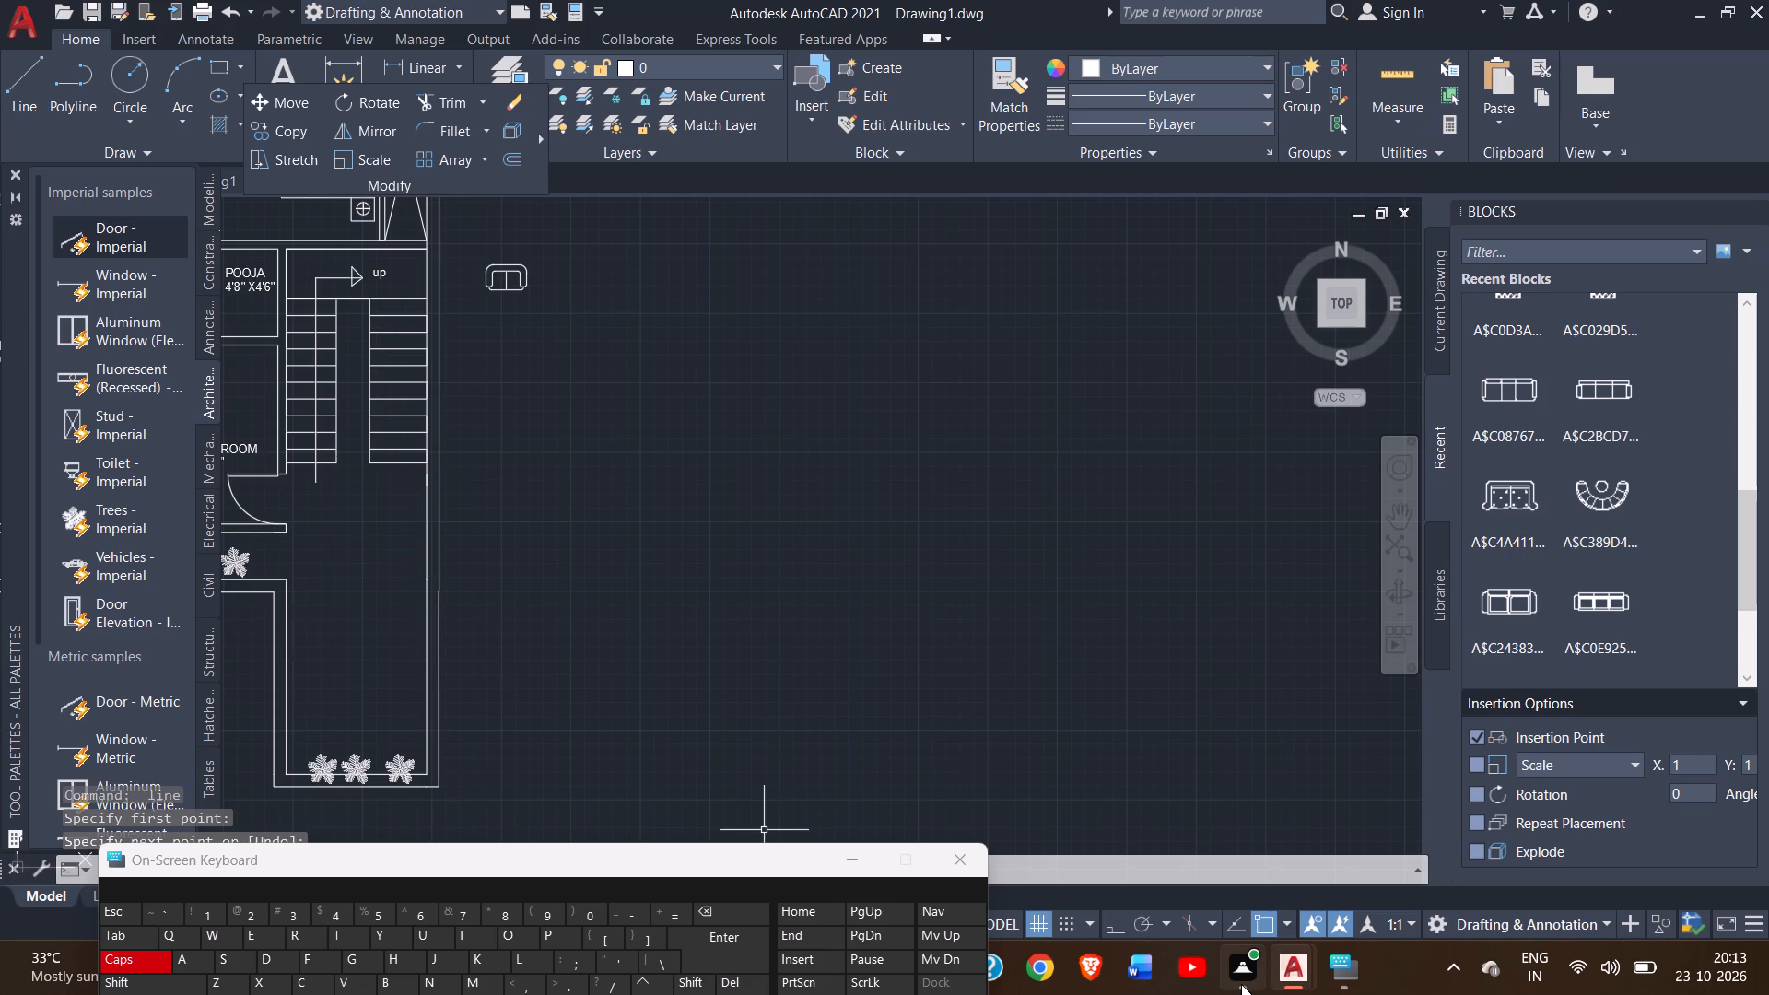
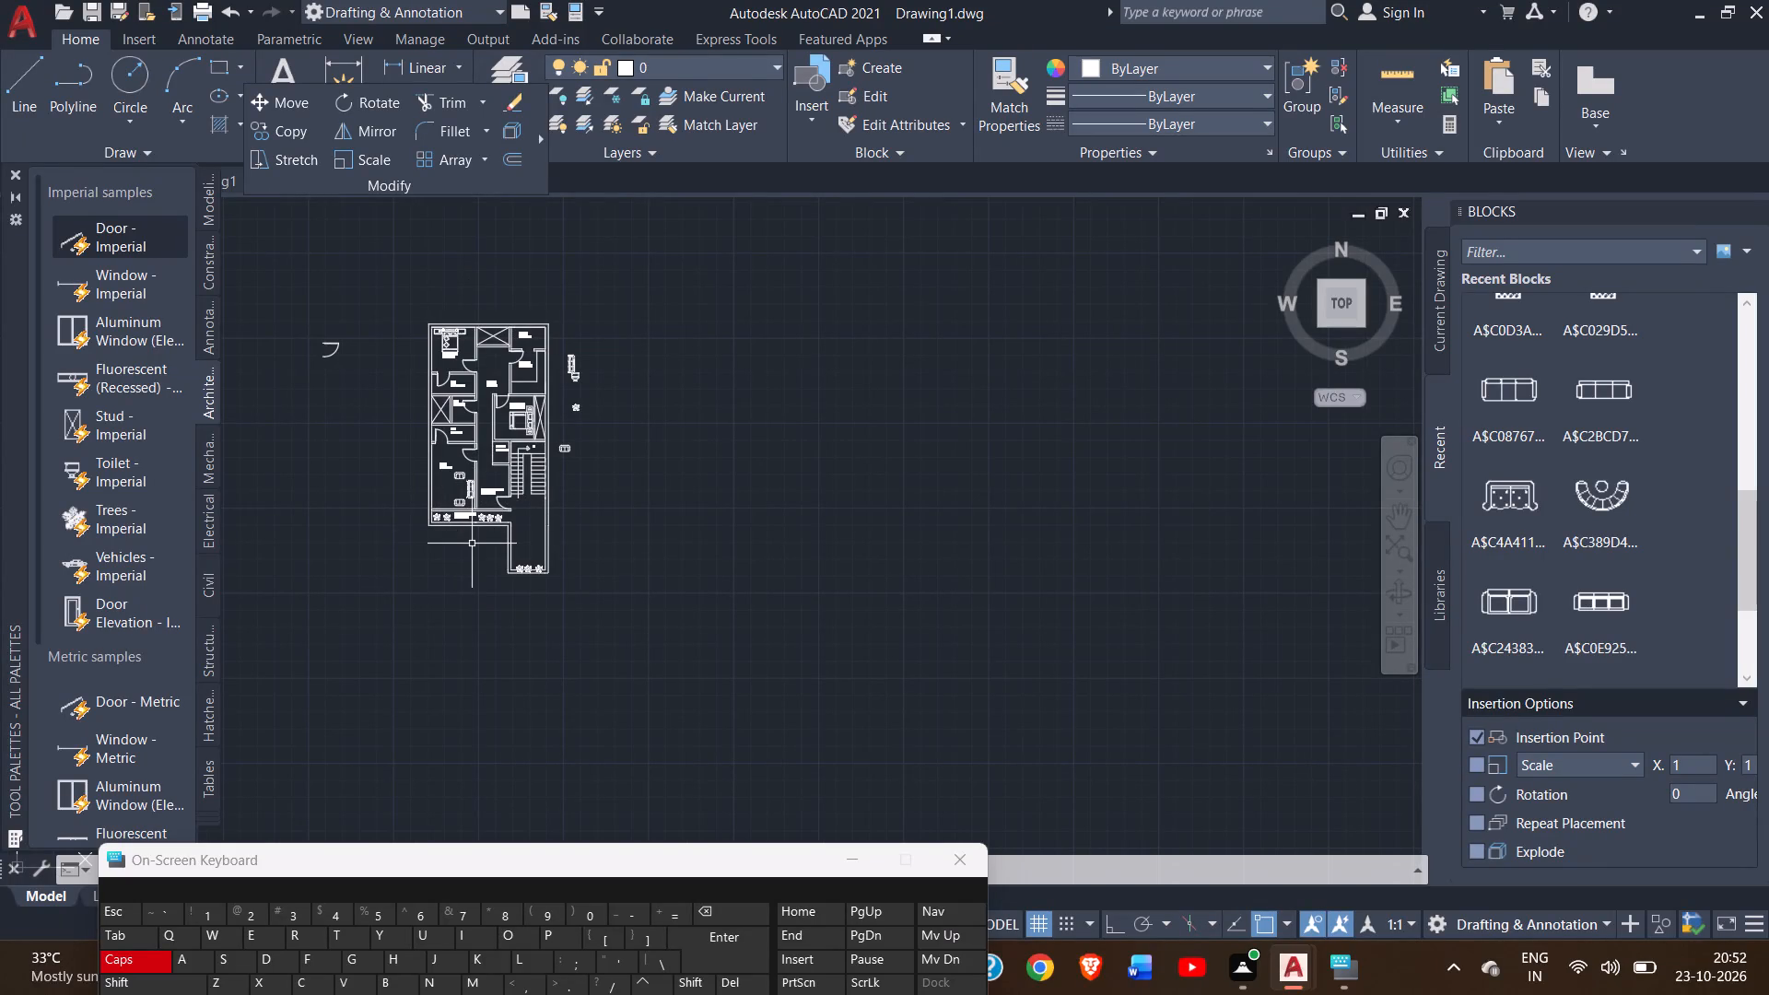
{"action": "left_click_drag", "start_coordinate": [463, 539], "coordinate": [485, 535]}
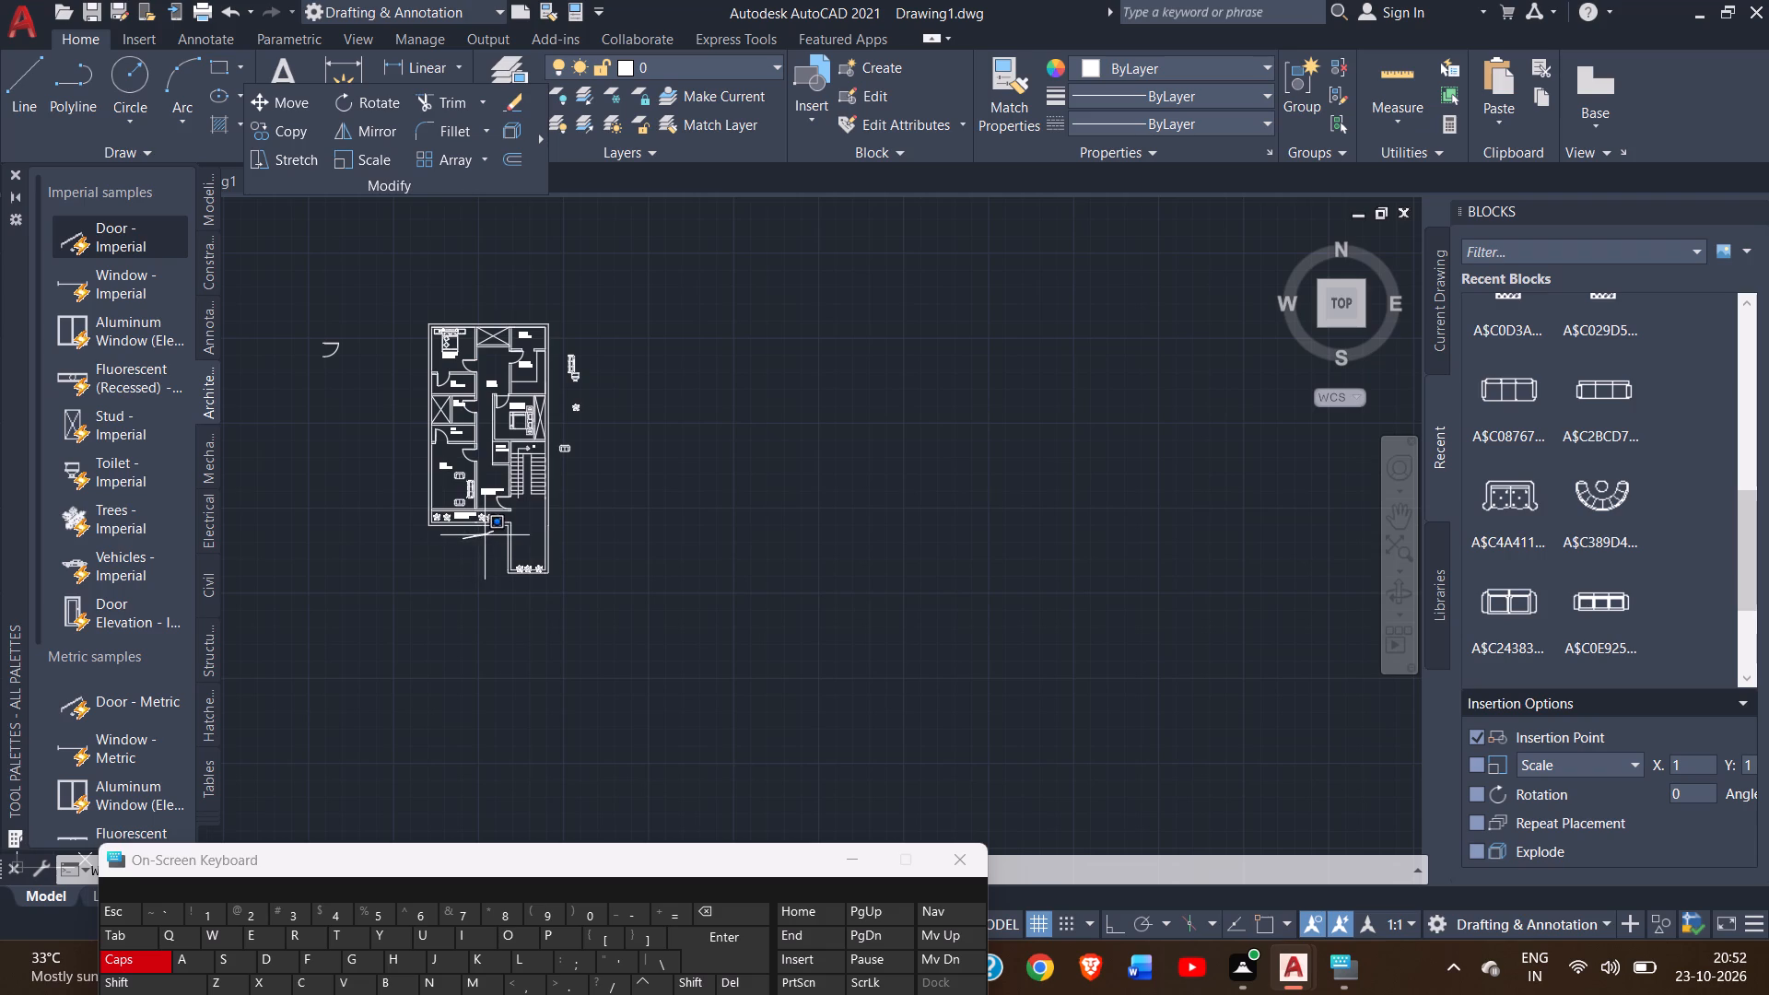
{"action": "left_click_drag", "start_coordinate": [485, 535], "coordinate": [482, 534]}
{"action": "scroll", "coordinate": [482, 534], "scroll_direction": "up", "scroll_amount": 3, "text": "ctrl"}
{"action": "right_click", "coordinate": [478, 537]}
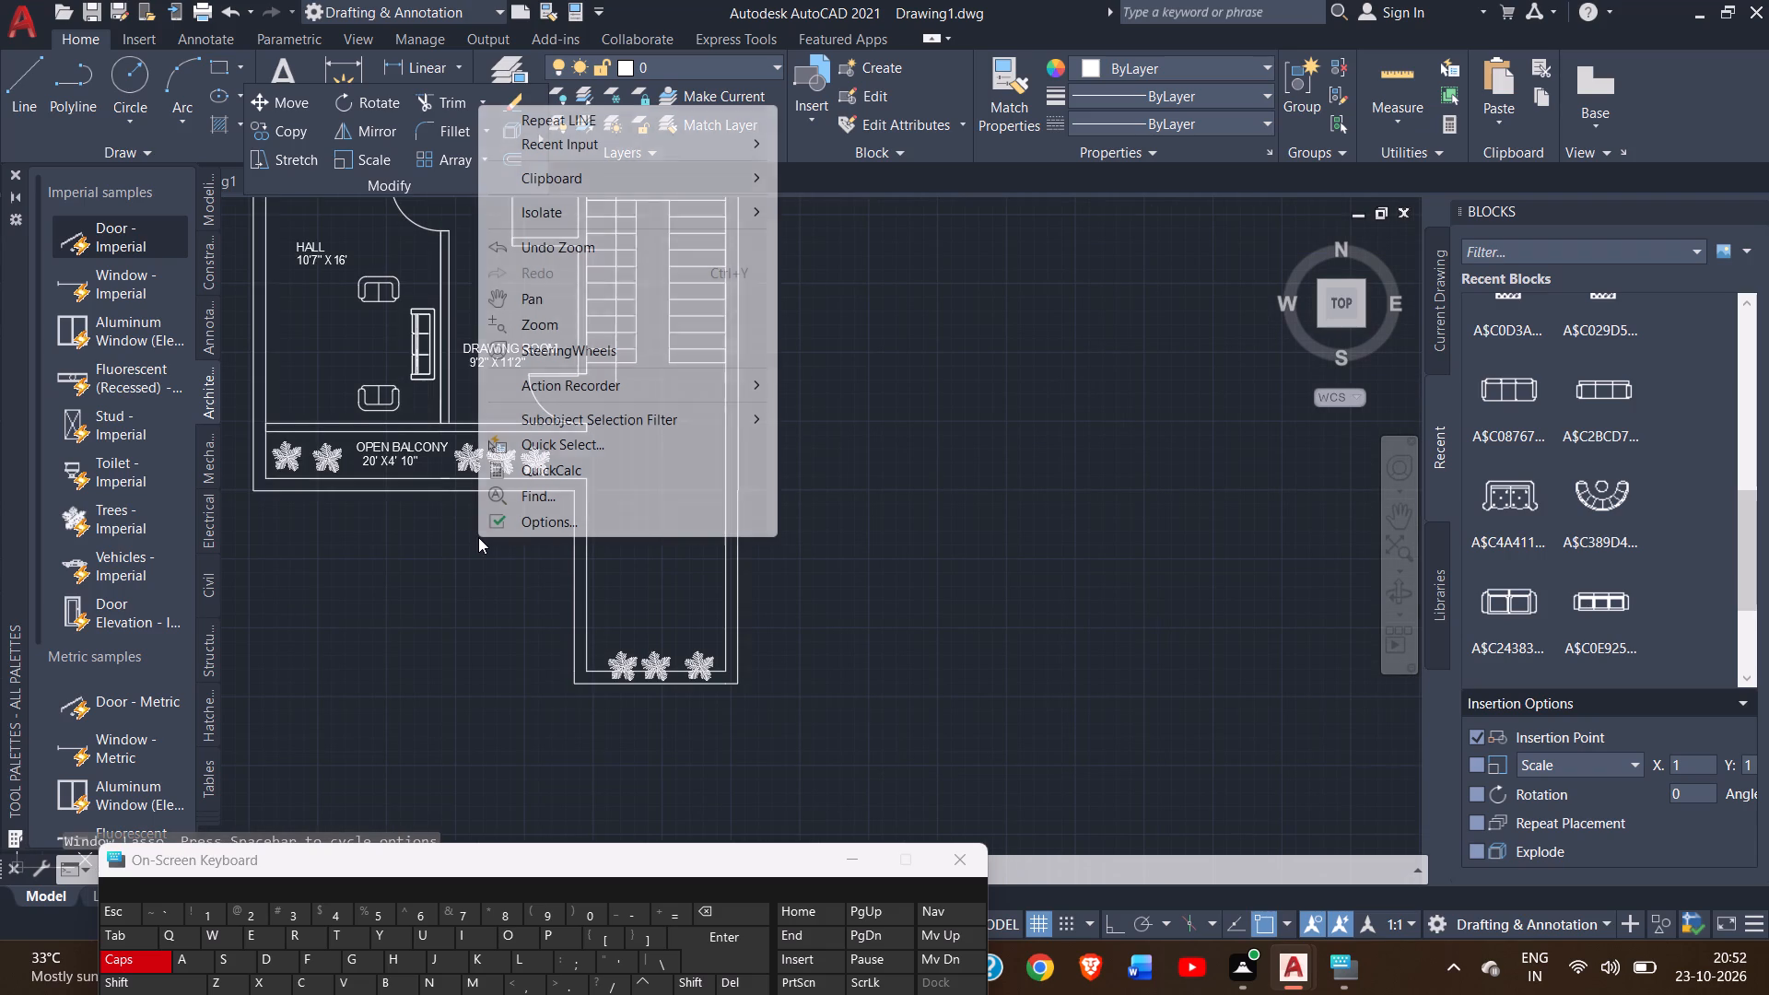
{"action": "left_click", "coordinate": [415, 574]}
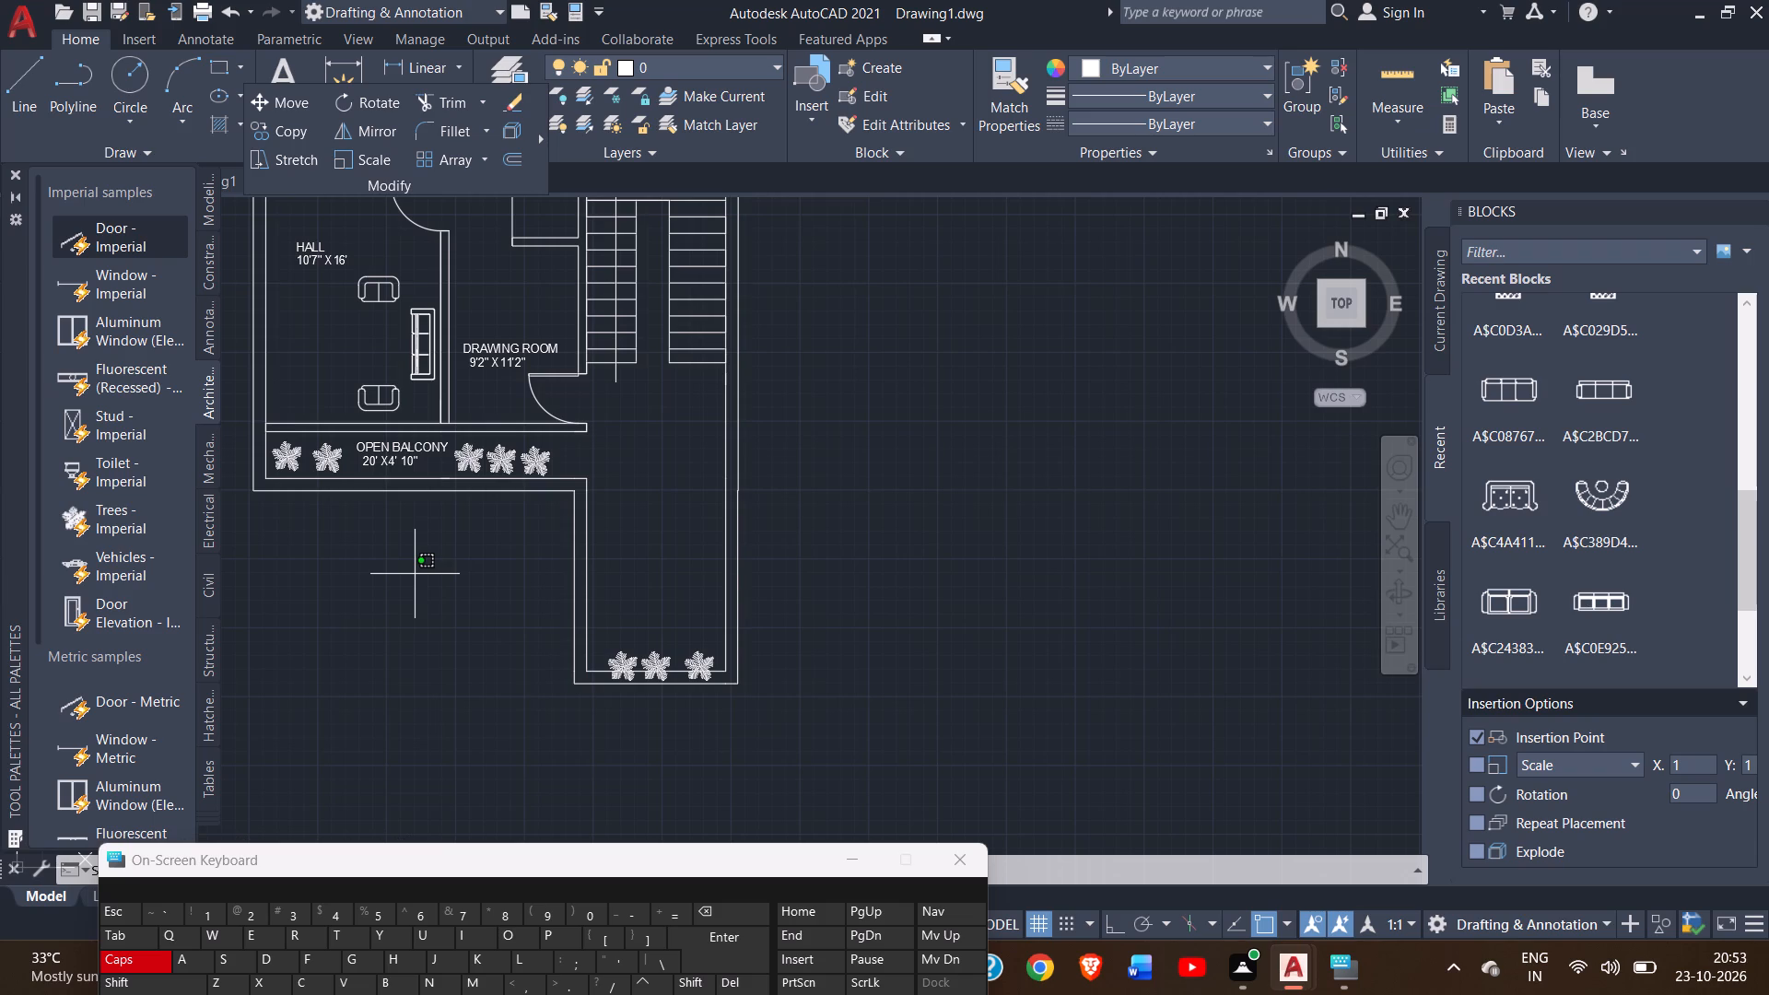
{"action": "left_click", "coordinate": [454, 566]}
Draw a line from the extension's inner southwest corner 5' north, continuing with Ortho on straight across to the inner east wall line.
{"action": "left_click", "coordinate": [8, 110]}
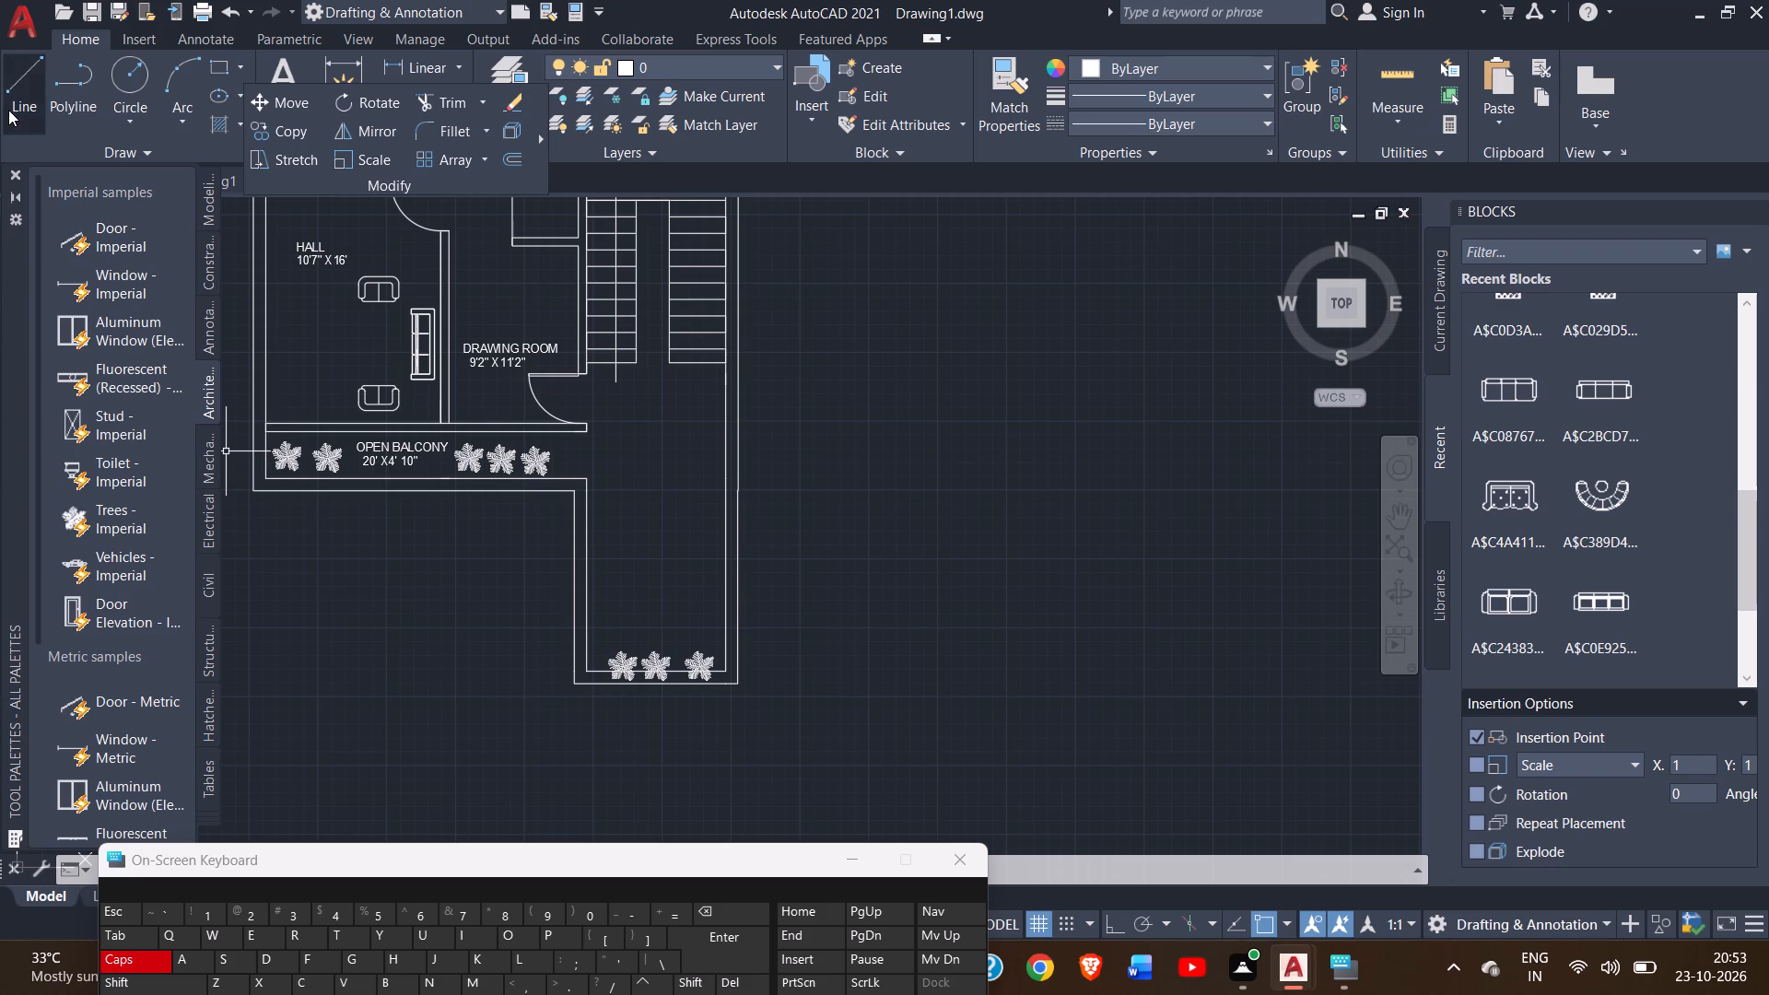
{"action": "left_click", "coordinate": [591, 670]}
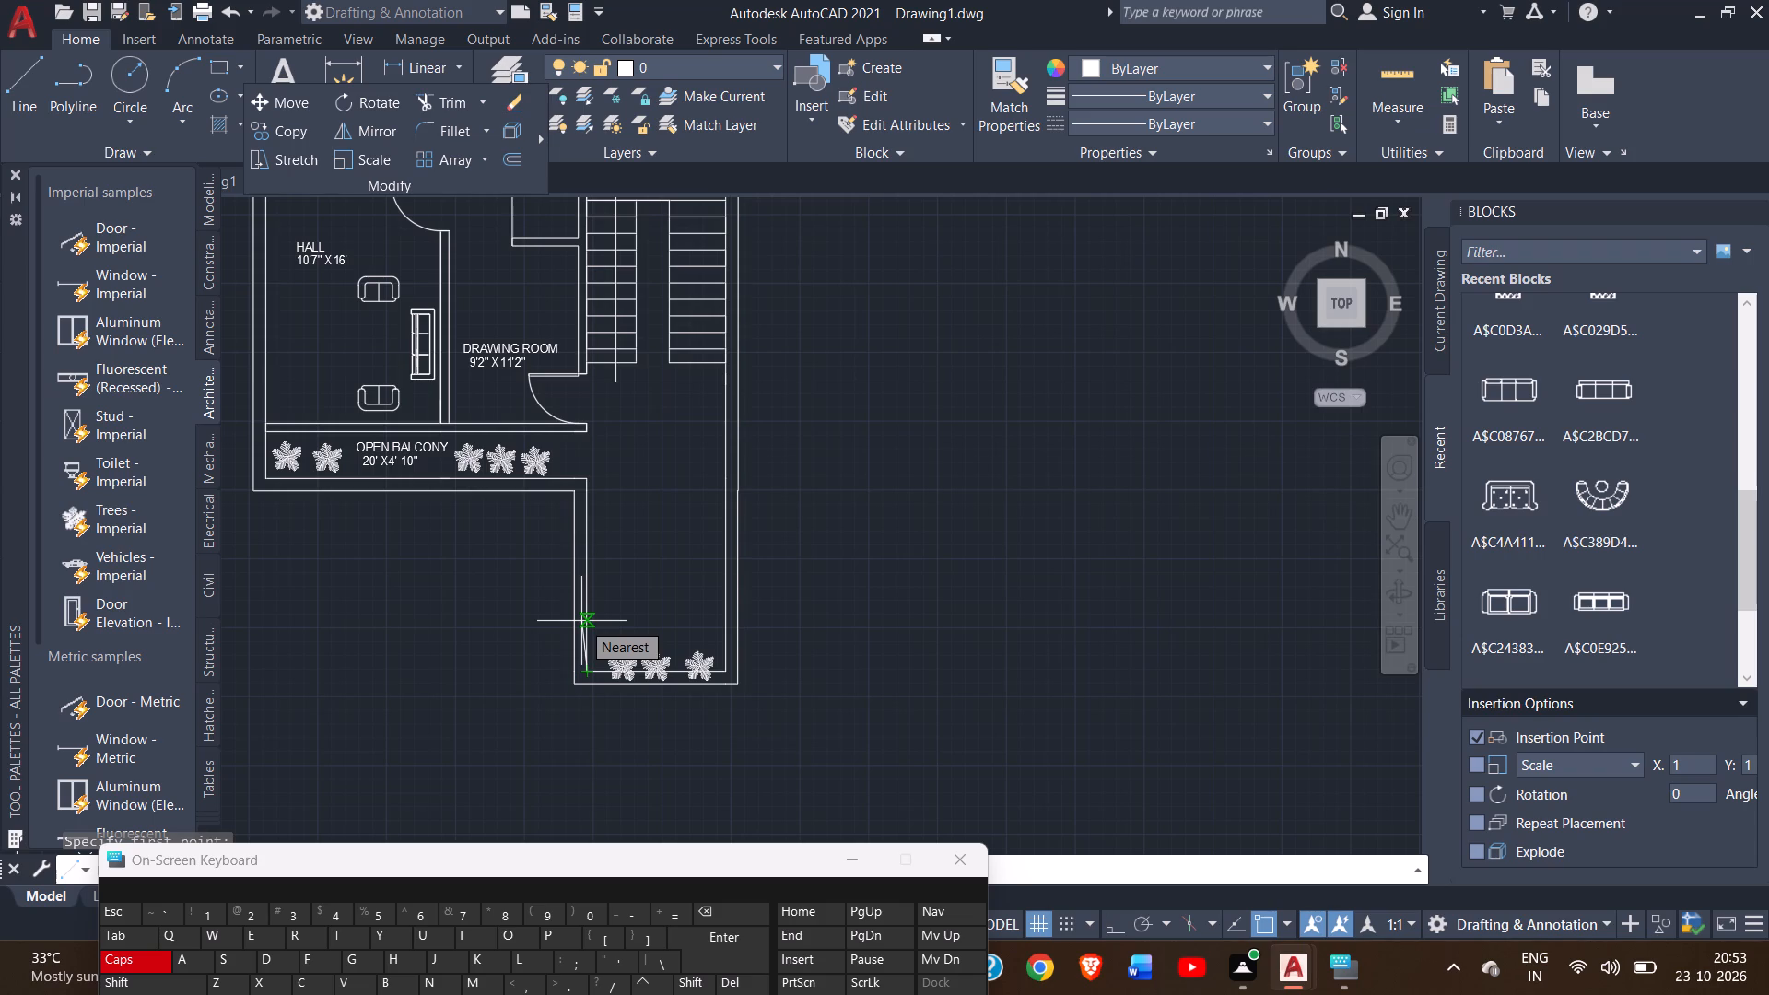
{"action": "type", "text": "5'"}
{"action": "key", "text": "Return"}
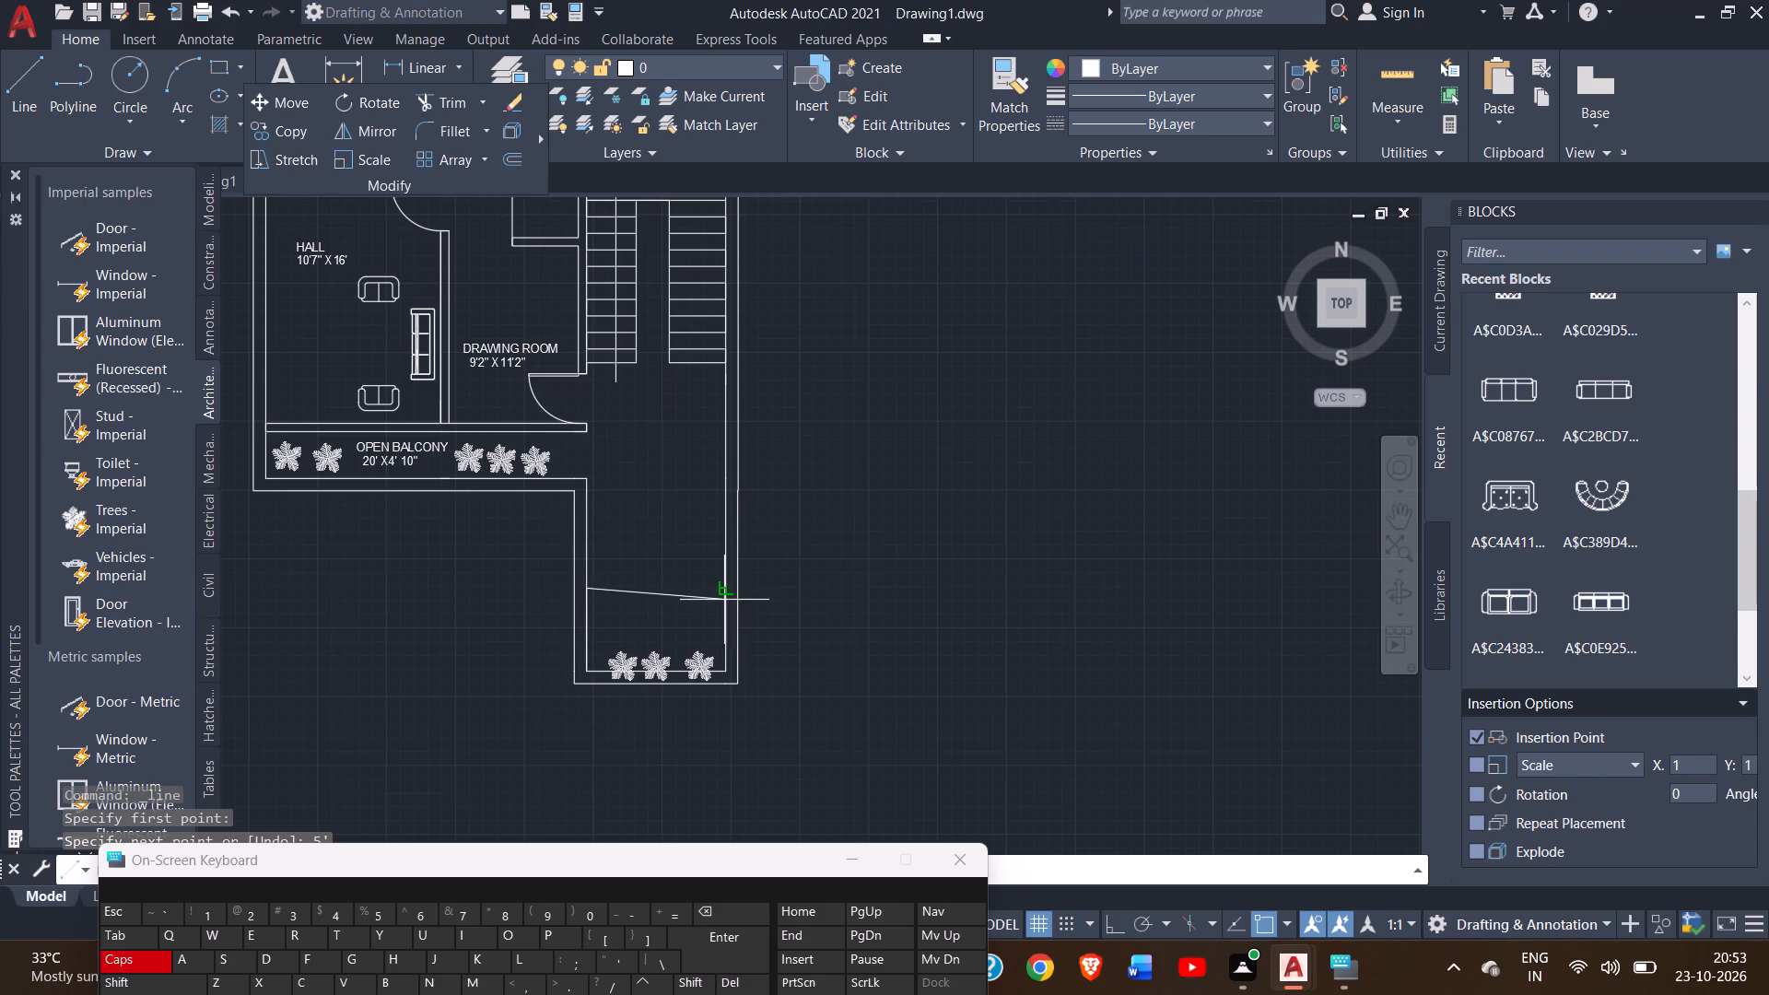
{"action": "scroll", "coordinate": [723, 598], "scroll_direction": "up", "scroll_amount": 1, "text": "ctrl"}
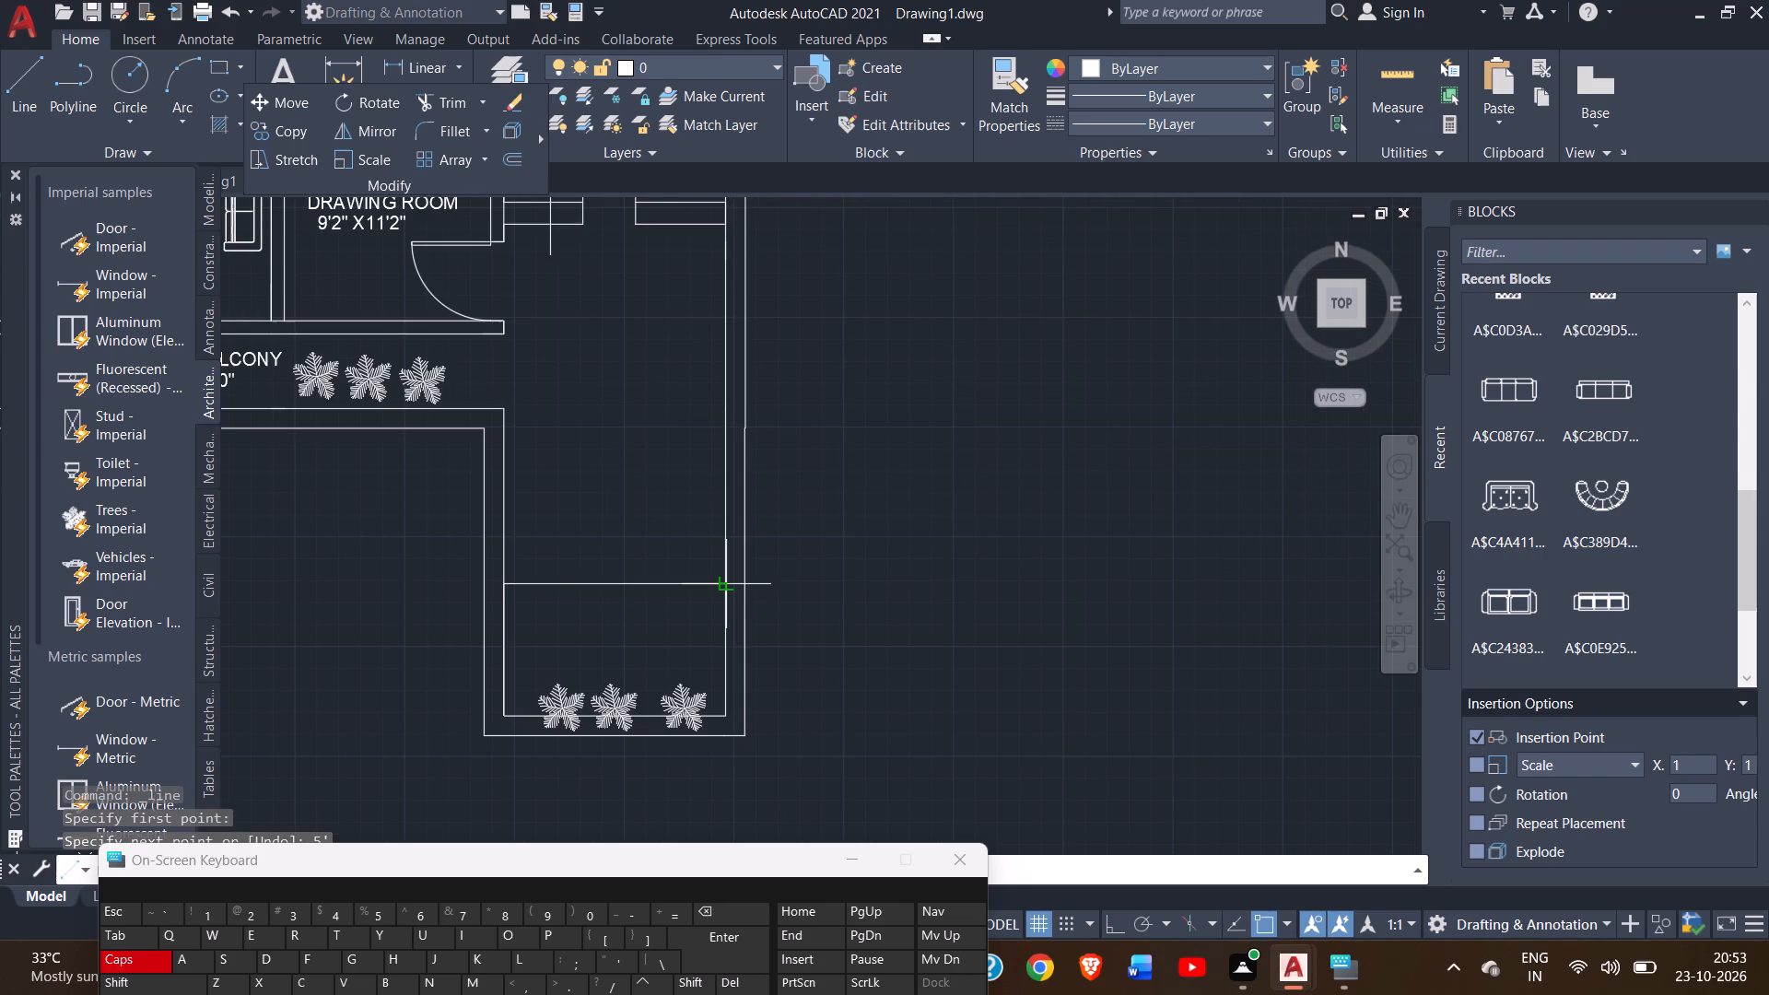
{"action": "left_click", "coordinate": [1112, 927]}
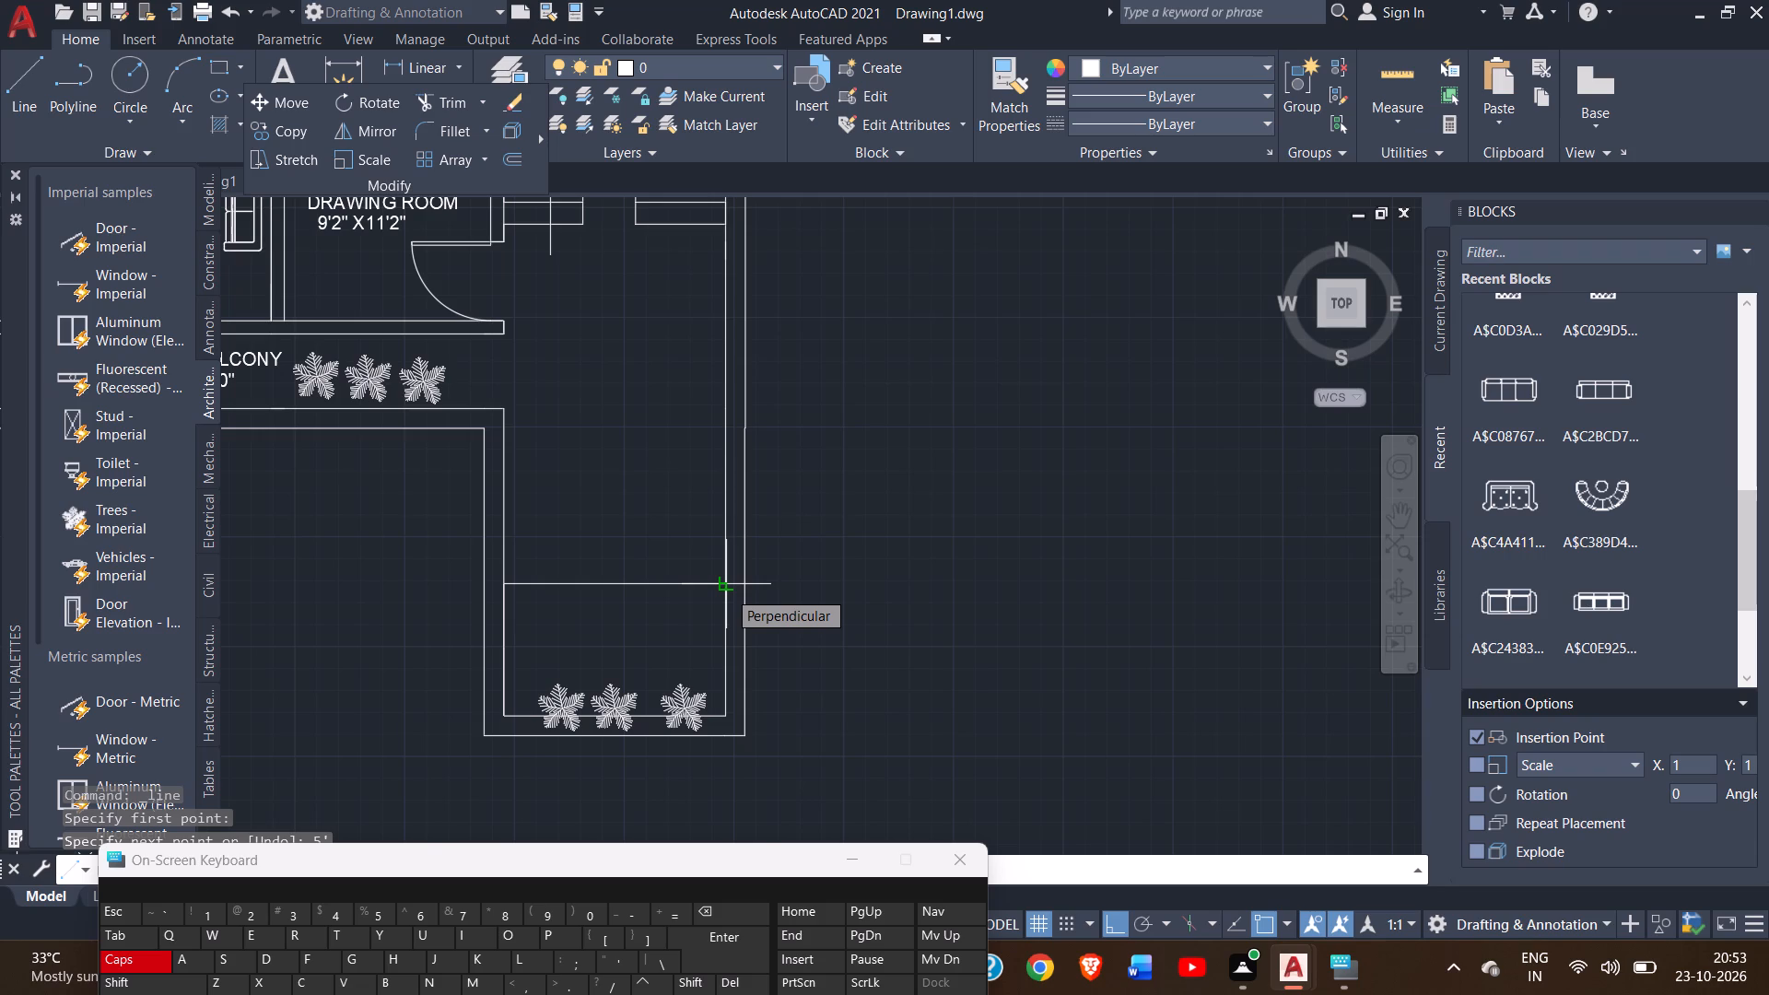
{"action": "scroll", "coordinate": [727, 590], "scroll_direction": "up", "scroll_amount": 2, "text": "ctrl"}
{"action": "left_click", "coordinate": [715, 573]}
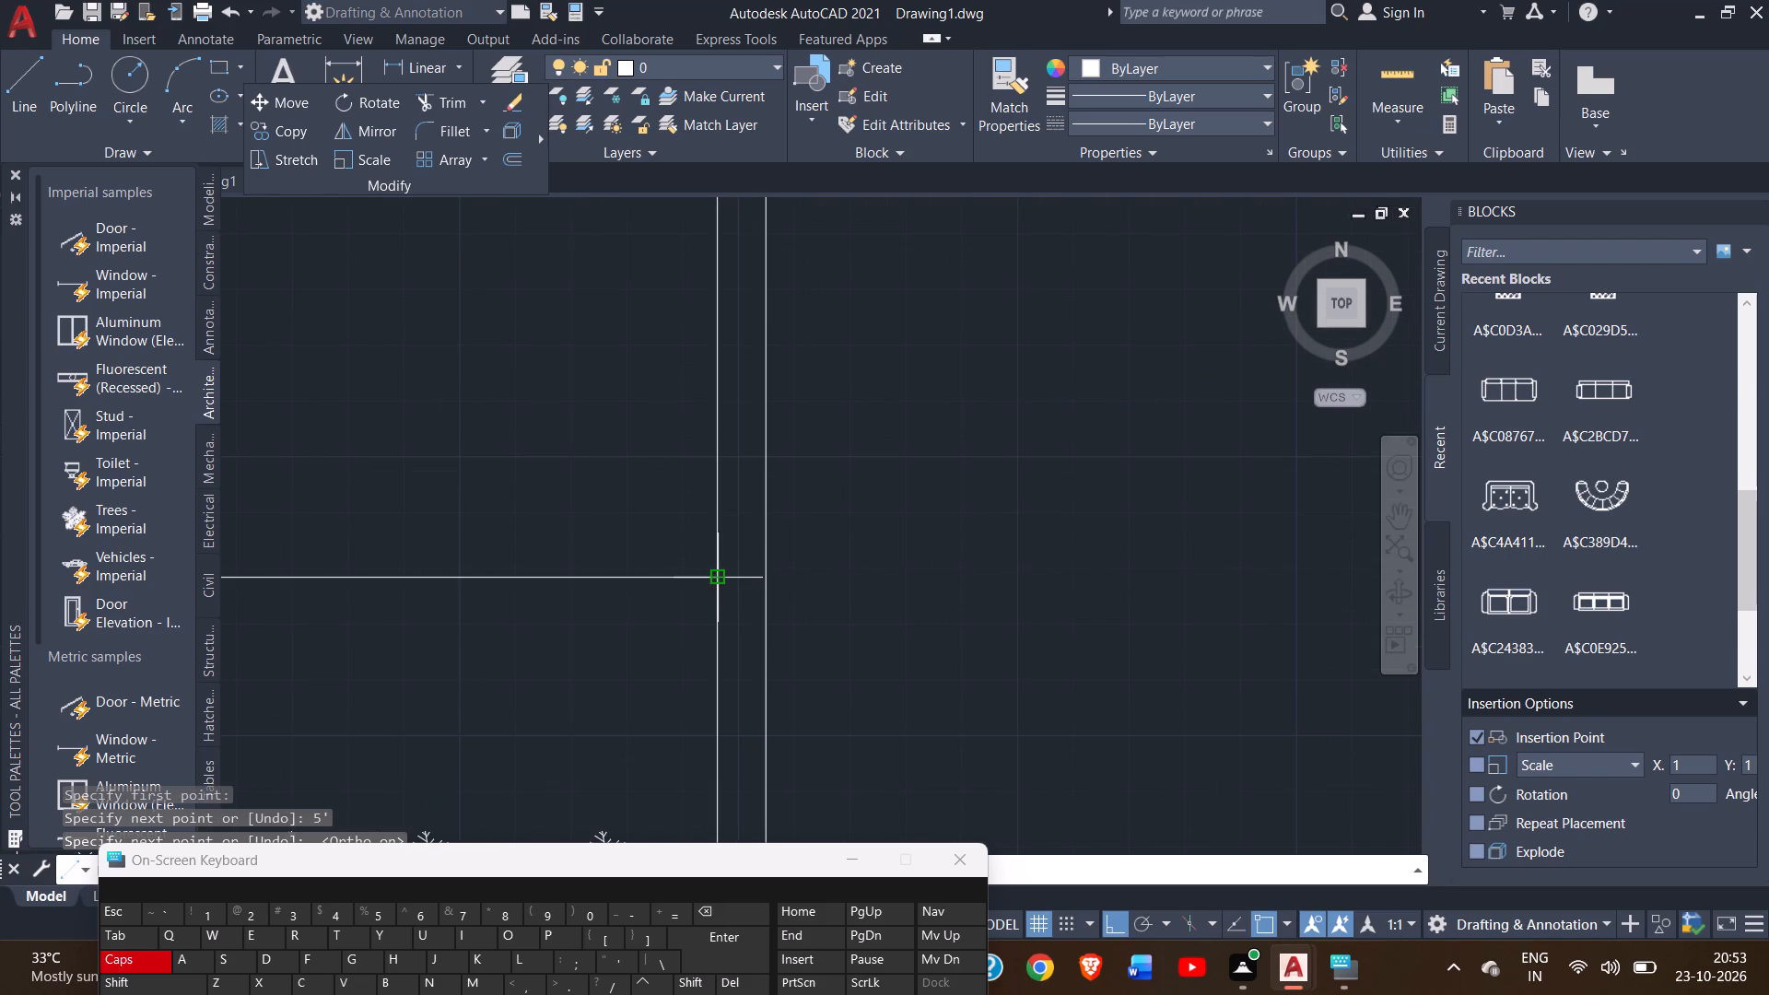
{"action": "right_click", "coordinate": [655, 603]}
{"action": "left_click", "coordinate": [687, 607]}
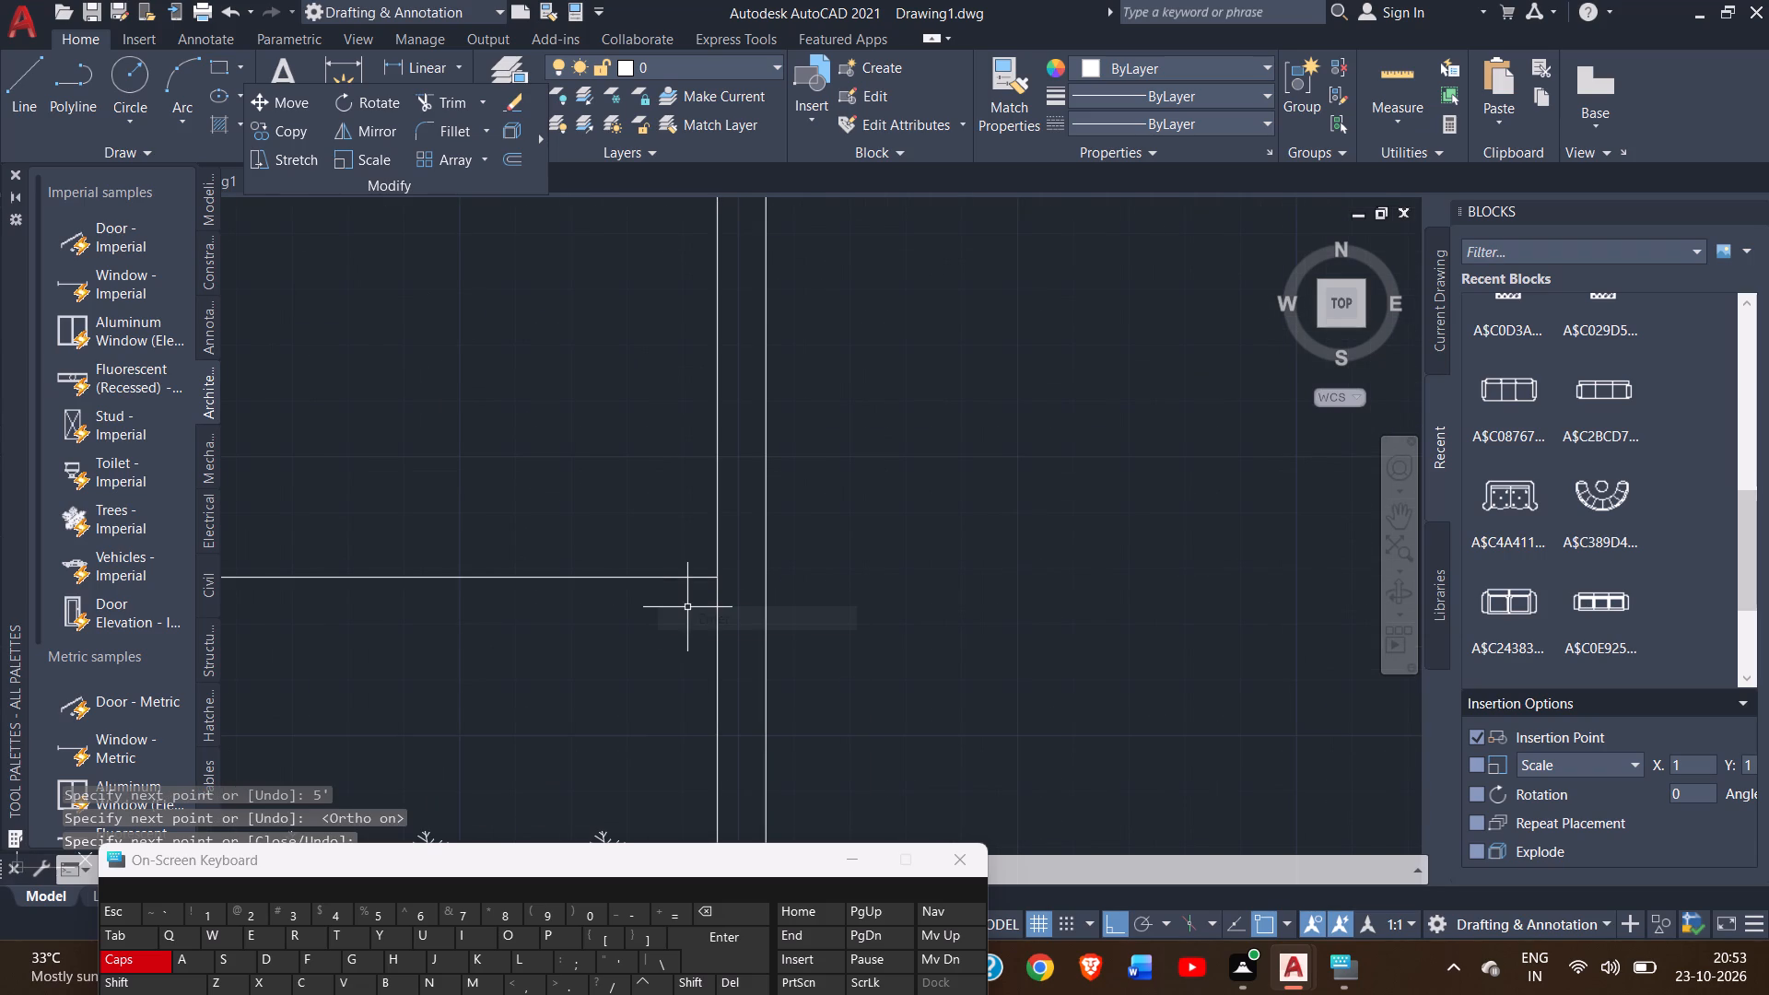
Offset the new horizontal line across the extension 9" to the north.
{"action": "scroll", "coordinate": [687, 607], "scroll_direction": "down", "scroll_amount": 2, "text": "ctrl"}
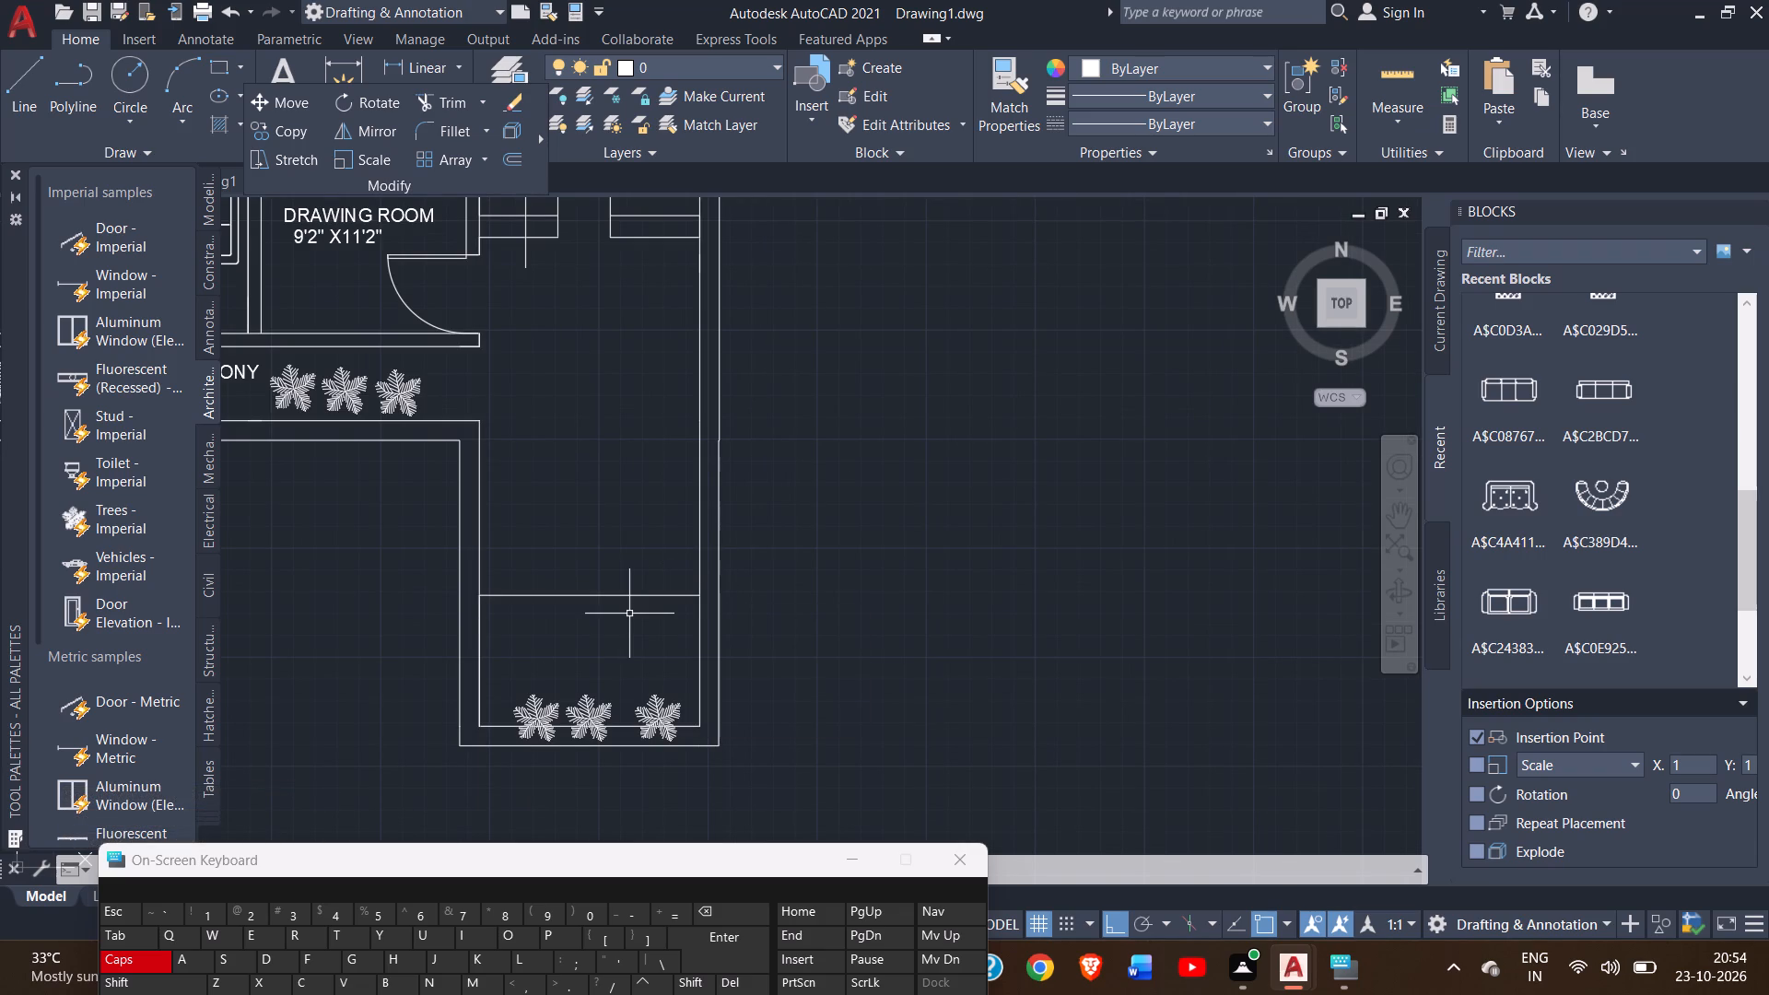
{"action": "scroll", "coordinate": [629, 614], "scroll_direction": "up", "scroll_amount": 1, "text": "ctrl"}
{"action": "left_click", "coordinate": [664, 584]}
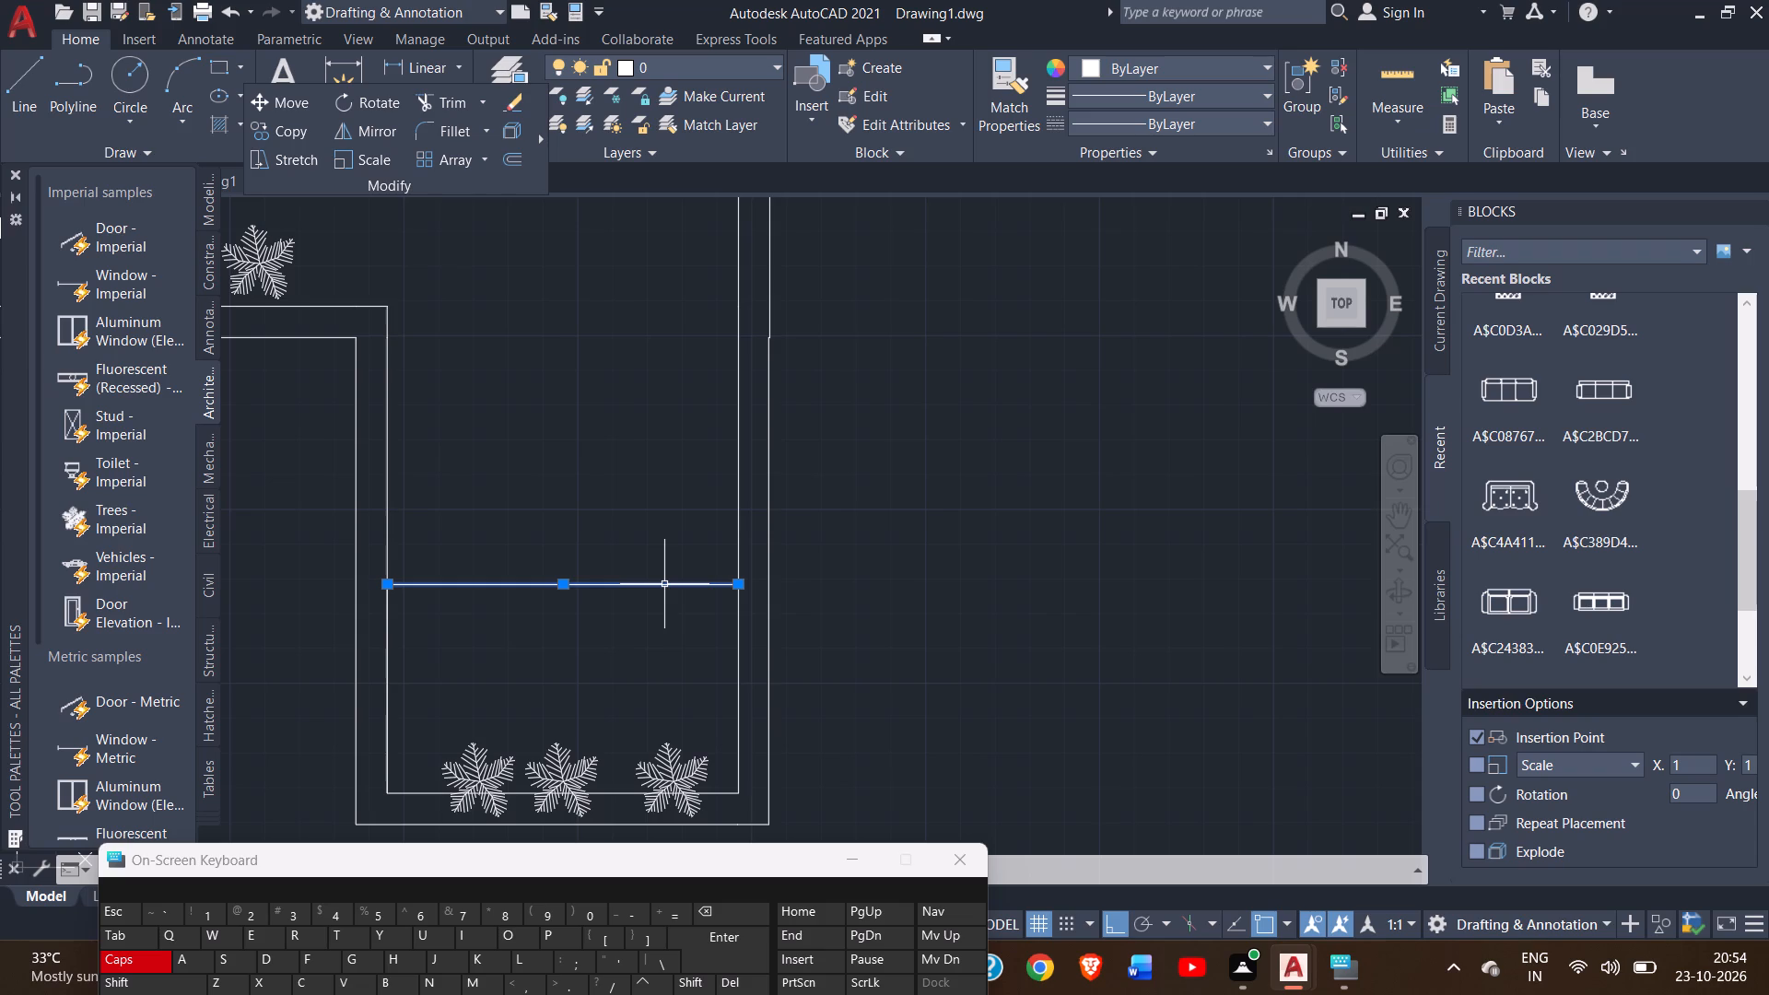
{"action": "scroll", "coordinate": [594, 601], "scroll_direction": "up", "scroll_amount": 1, "text": "ctrl"}
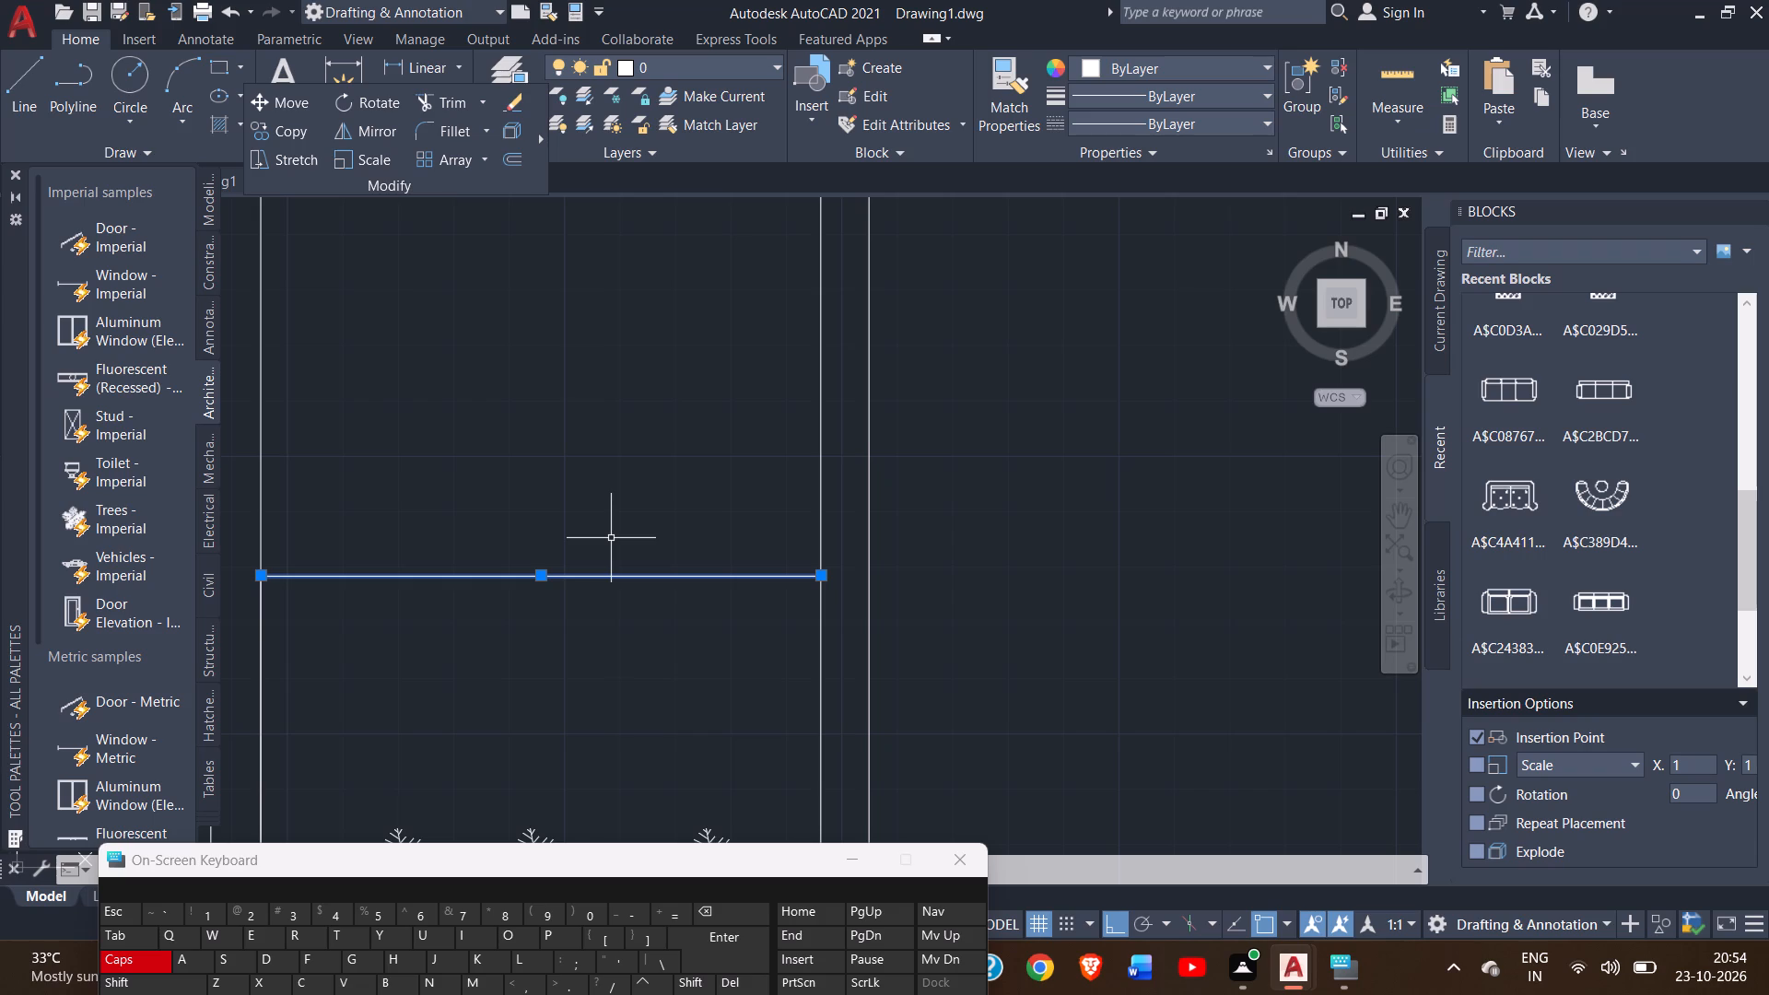
{"action": "type", "text": "OFF"}
{"action": "key", "text": "Return"}
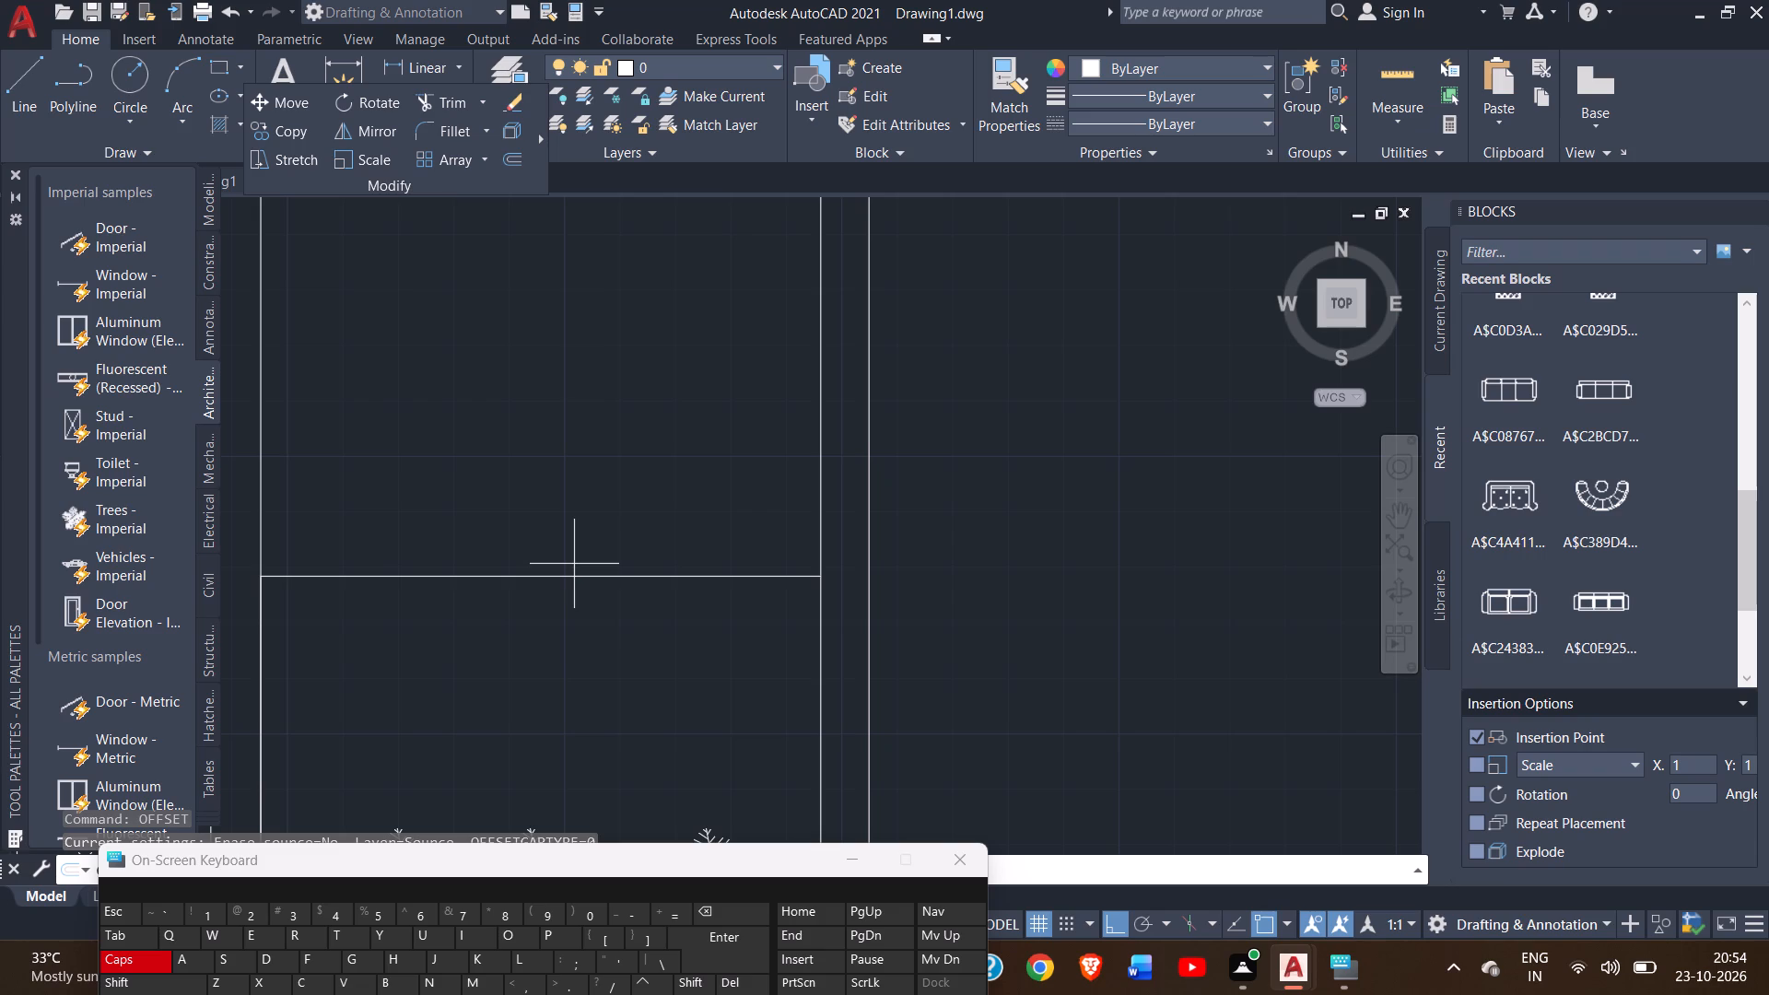
{"action": "scroll", "coordinate": [574, 564], "scroll_direction": "down", "scroll_amount": 3, "text": "ctrl"}
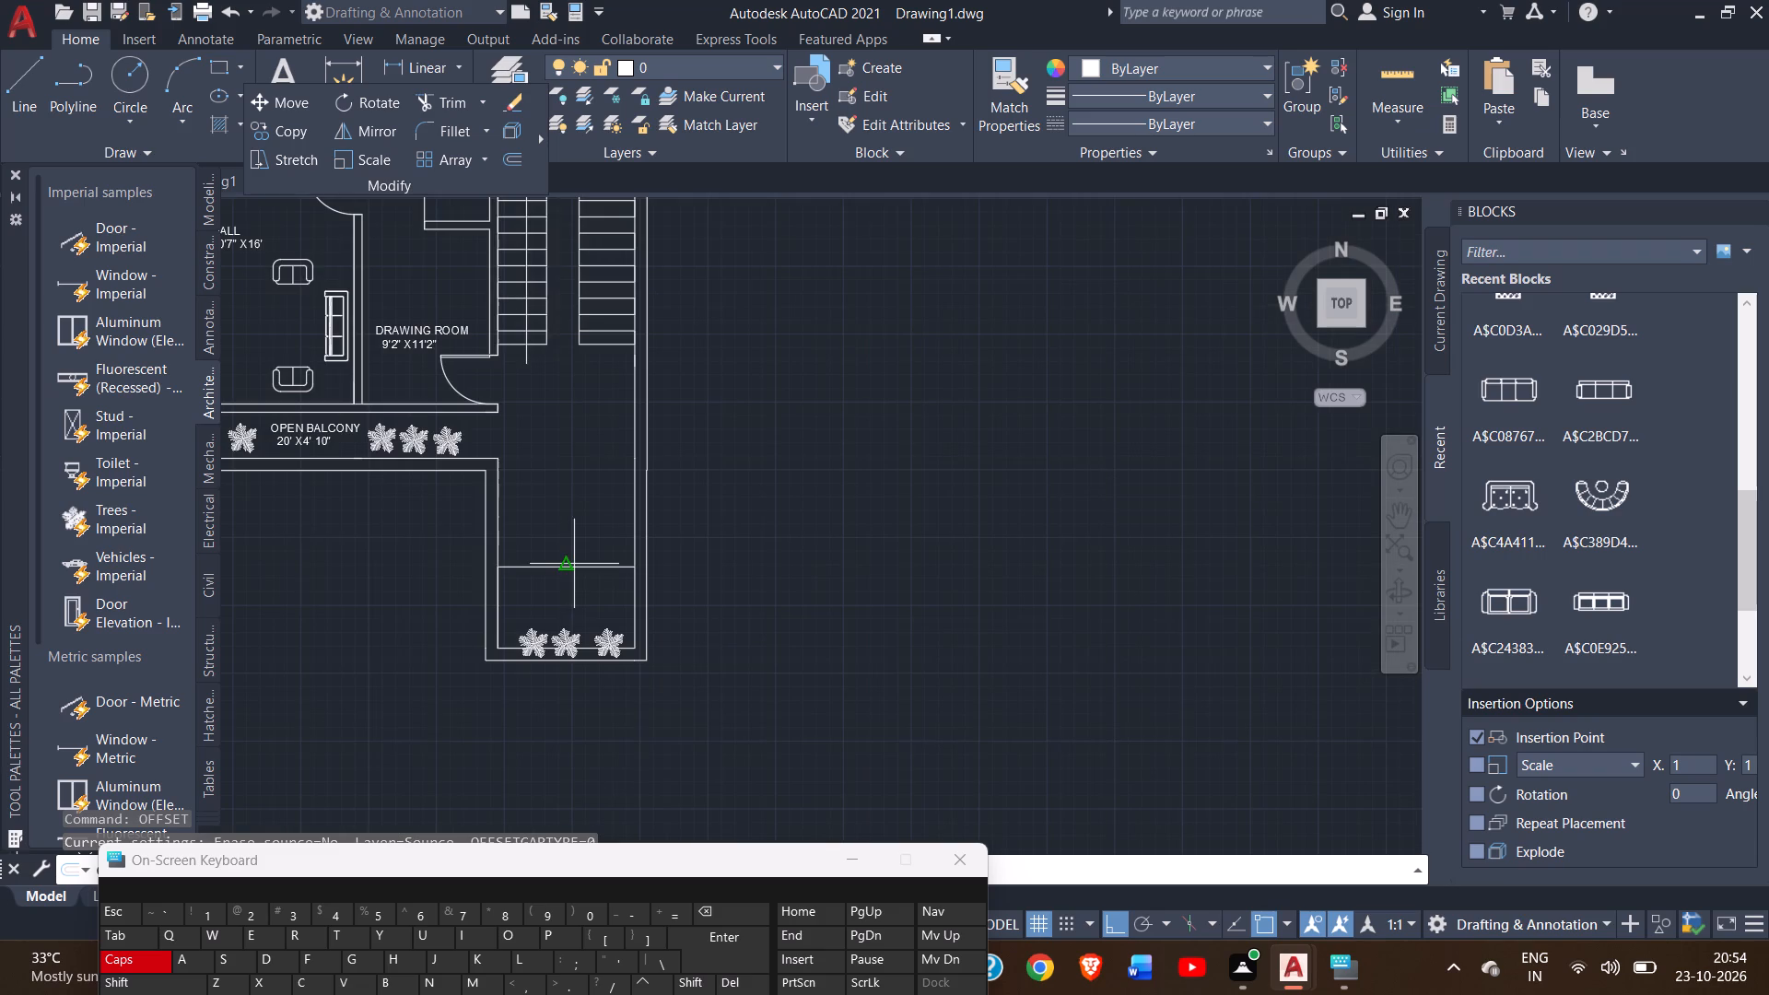
{"action": "scroll", "coordinate": [574, 564], "scroll_direction": "up", "scroll_amount": 1, "text": "ctrl"}
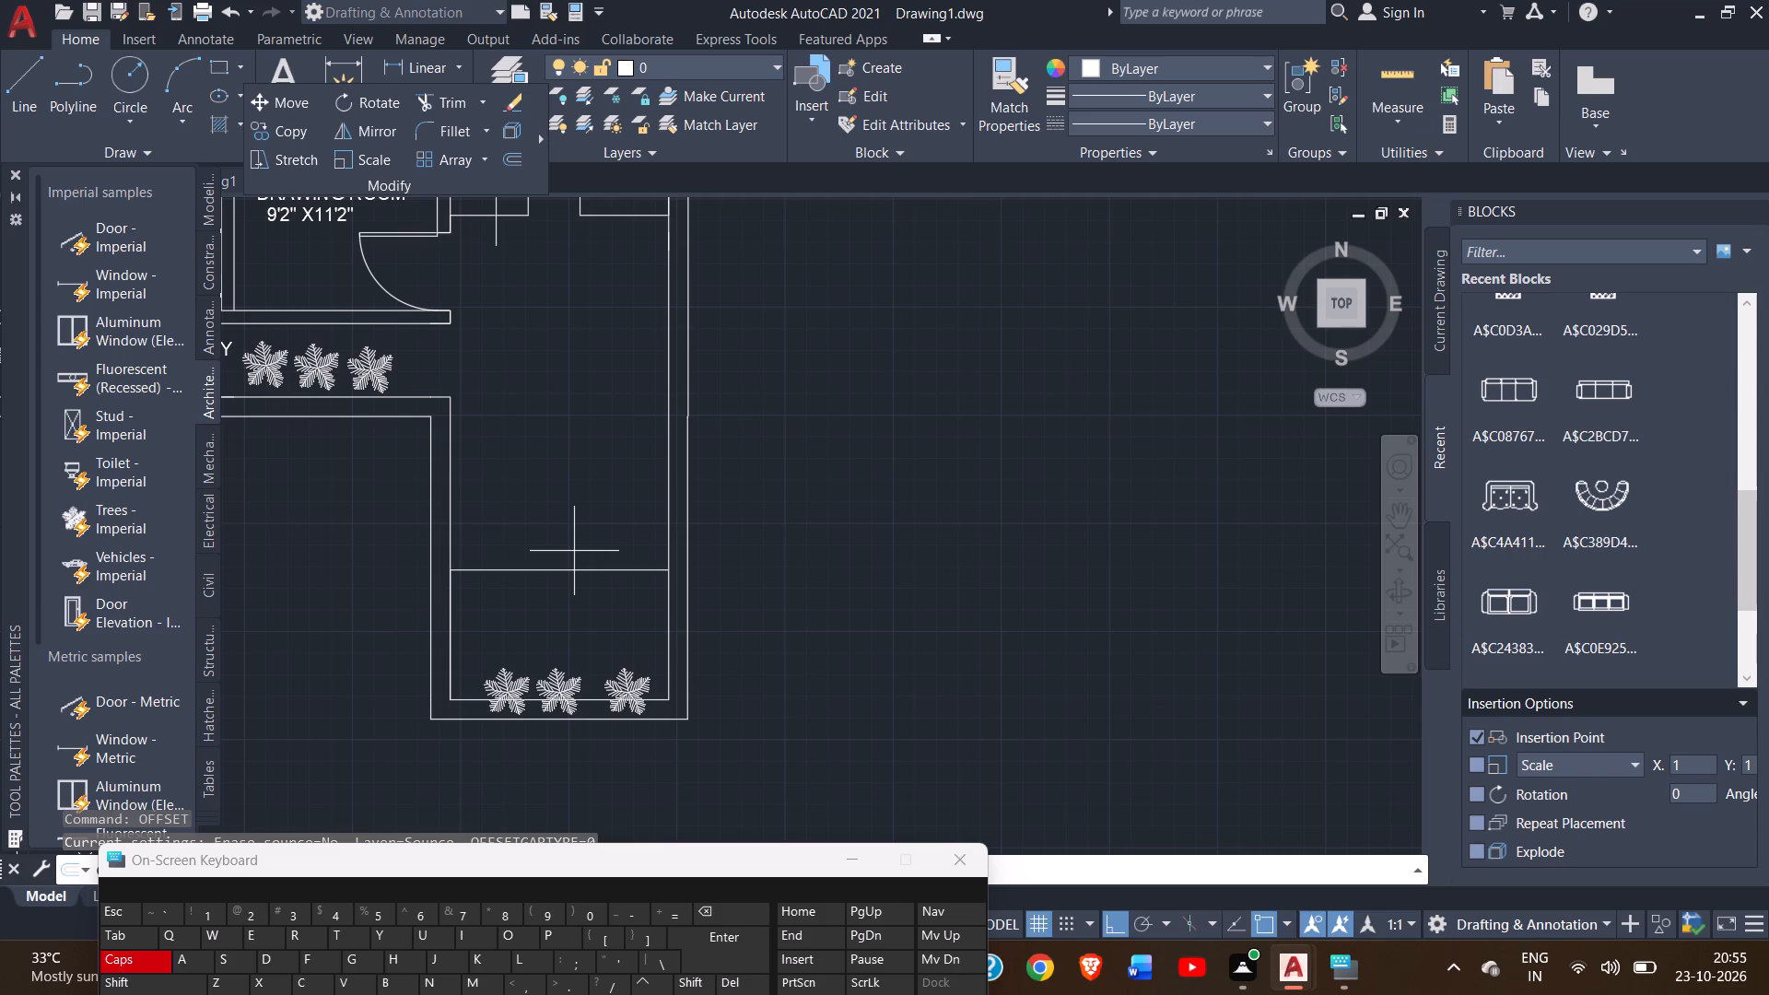
{"action": "scroll", "coordinate": [574, 551], "scroll_direction": "up", "scroll_amount": 2, "text": "ctrl"}
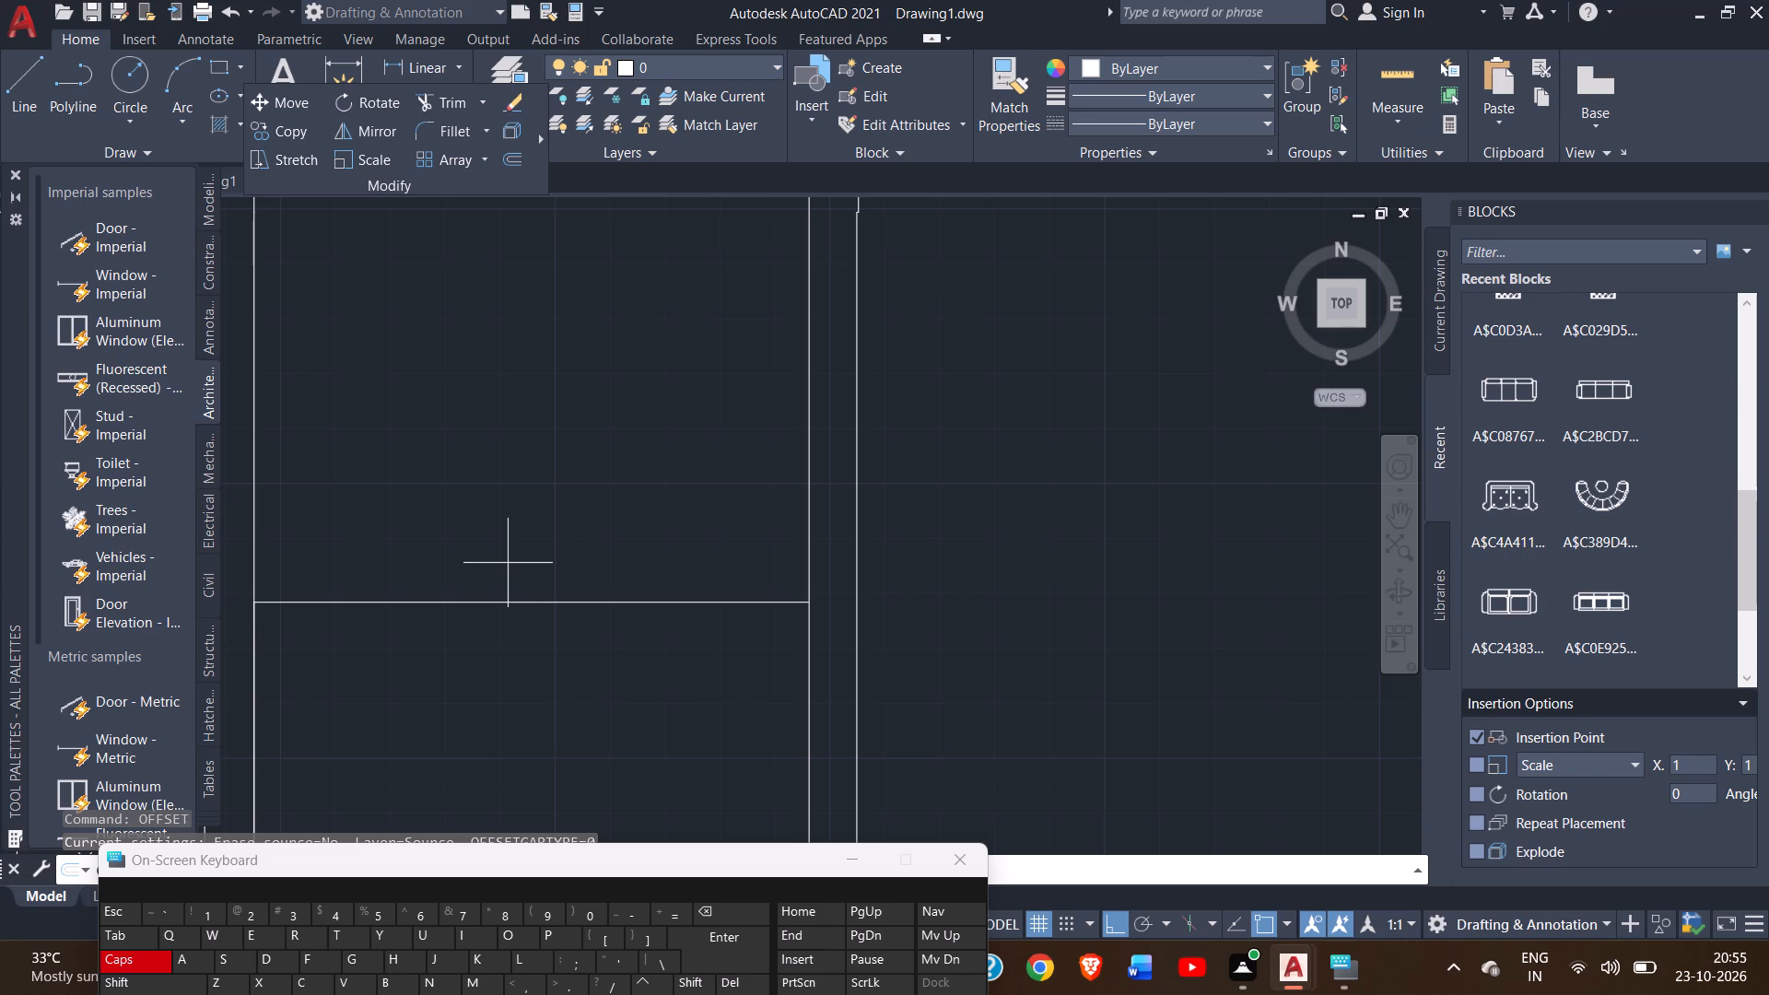
{"action": "key", "text": "9"}
{"action": "key", "text": "shift+quotedbl"}
{"action": "key", "text": "Return"}
{"action": "left_click", "coordinate": [511, 527]}
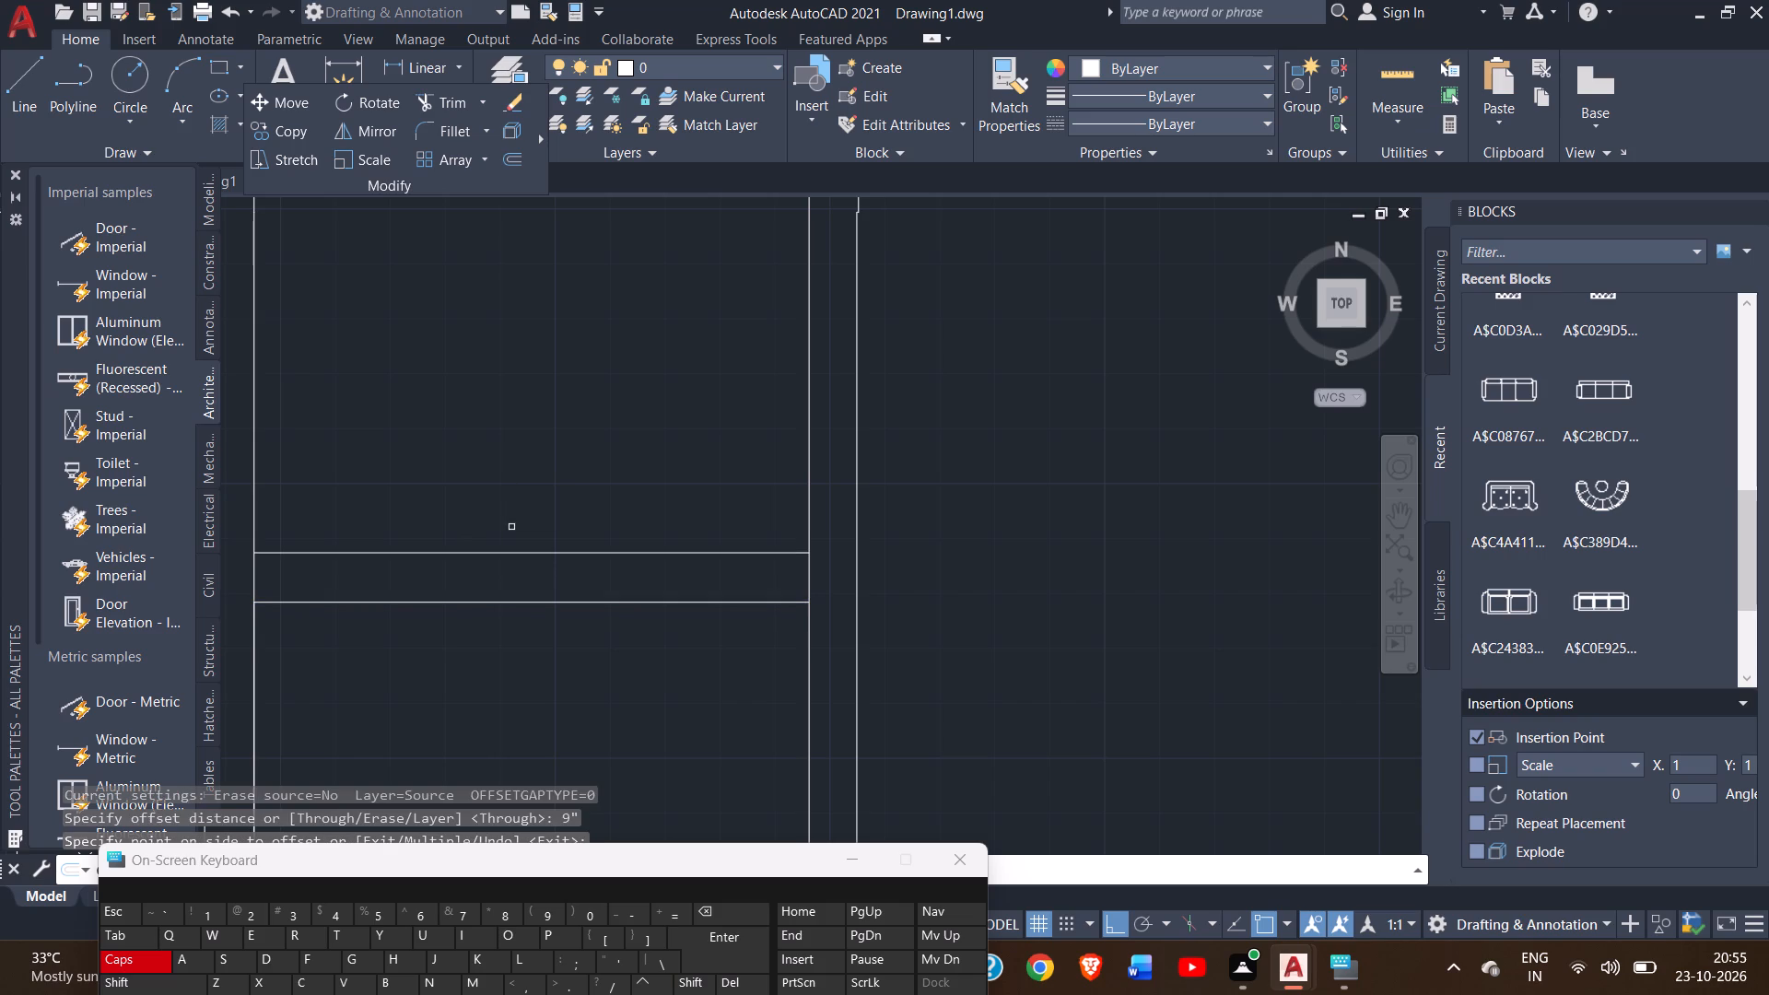
{"action": "scroll", "coordinate": [517, 617], "scroll_direction": "down", "scroll_amount": 1, "text": "ctrl"}
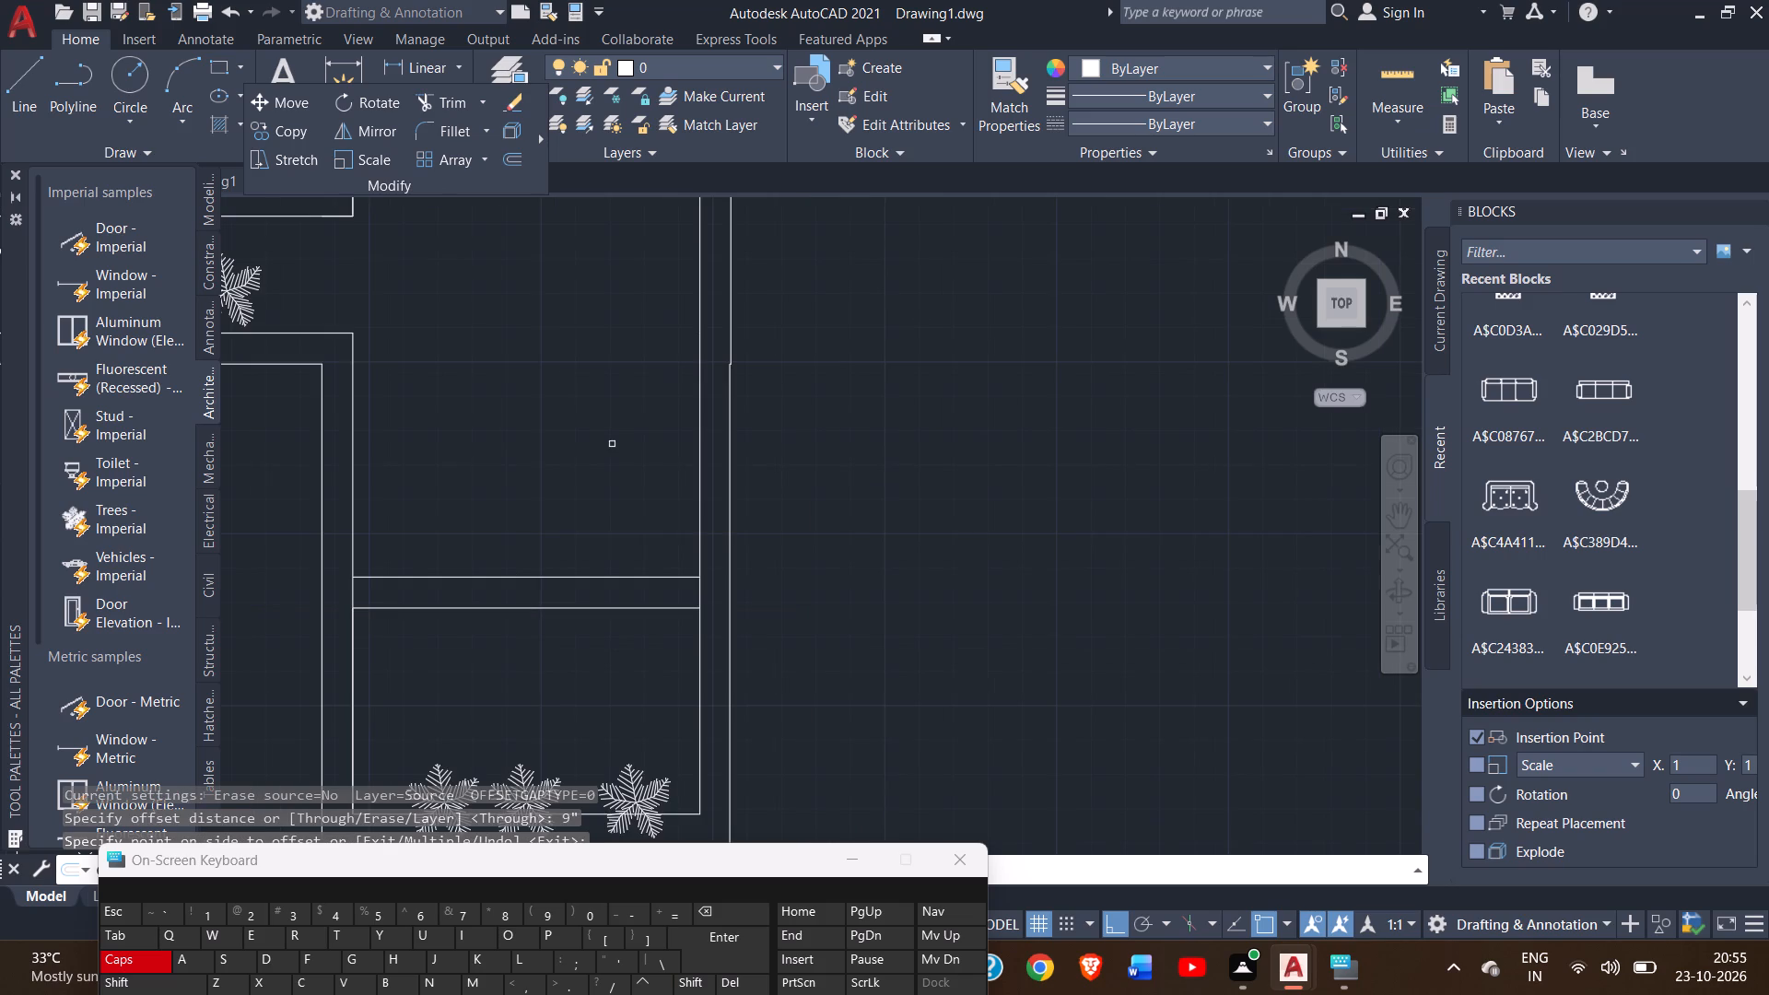
{"action": "right_click", "coordinate": [612, 443]}
{"action": "left_click", "coordinate": [638, 446]}
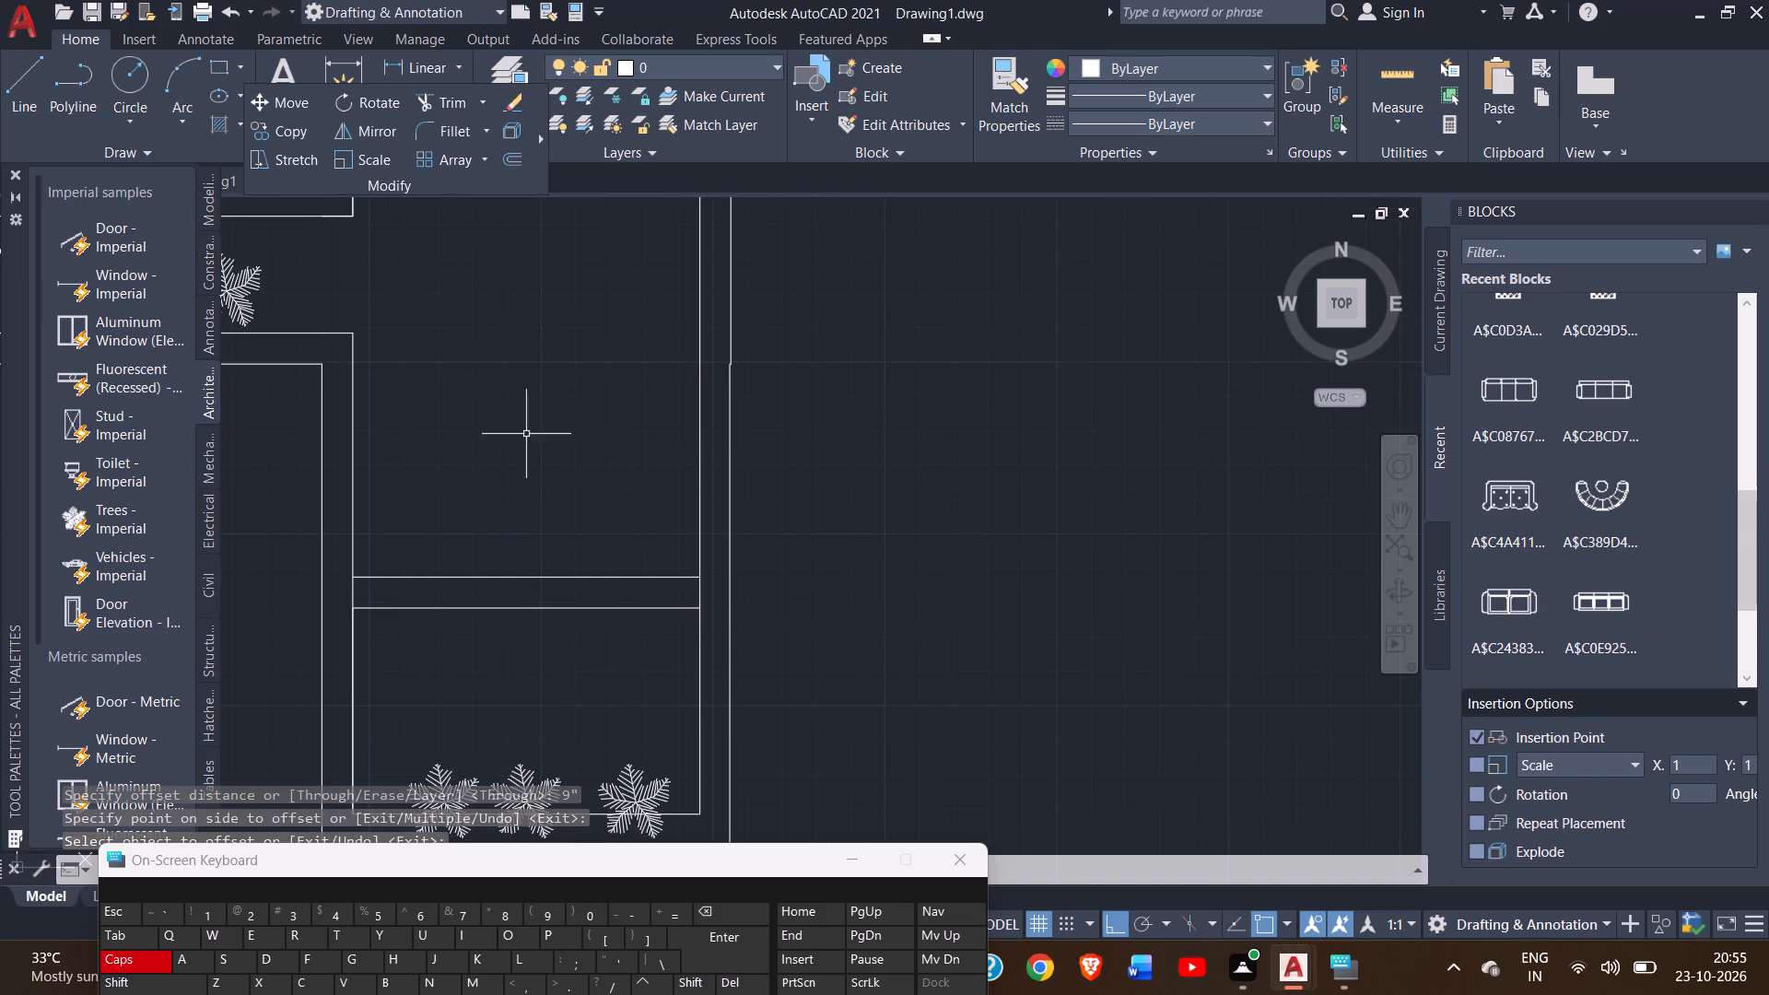
Draw short lines continuing both horizontal cross-wall lines through the extension's west wall to its outer face.
{"action": "left_click", "coordinate": [11, 103]}
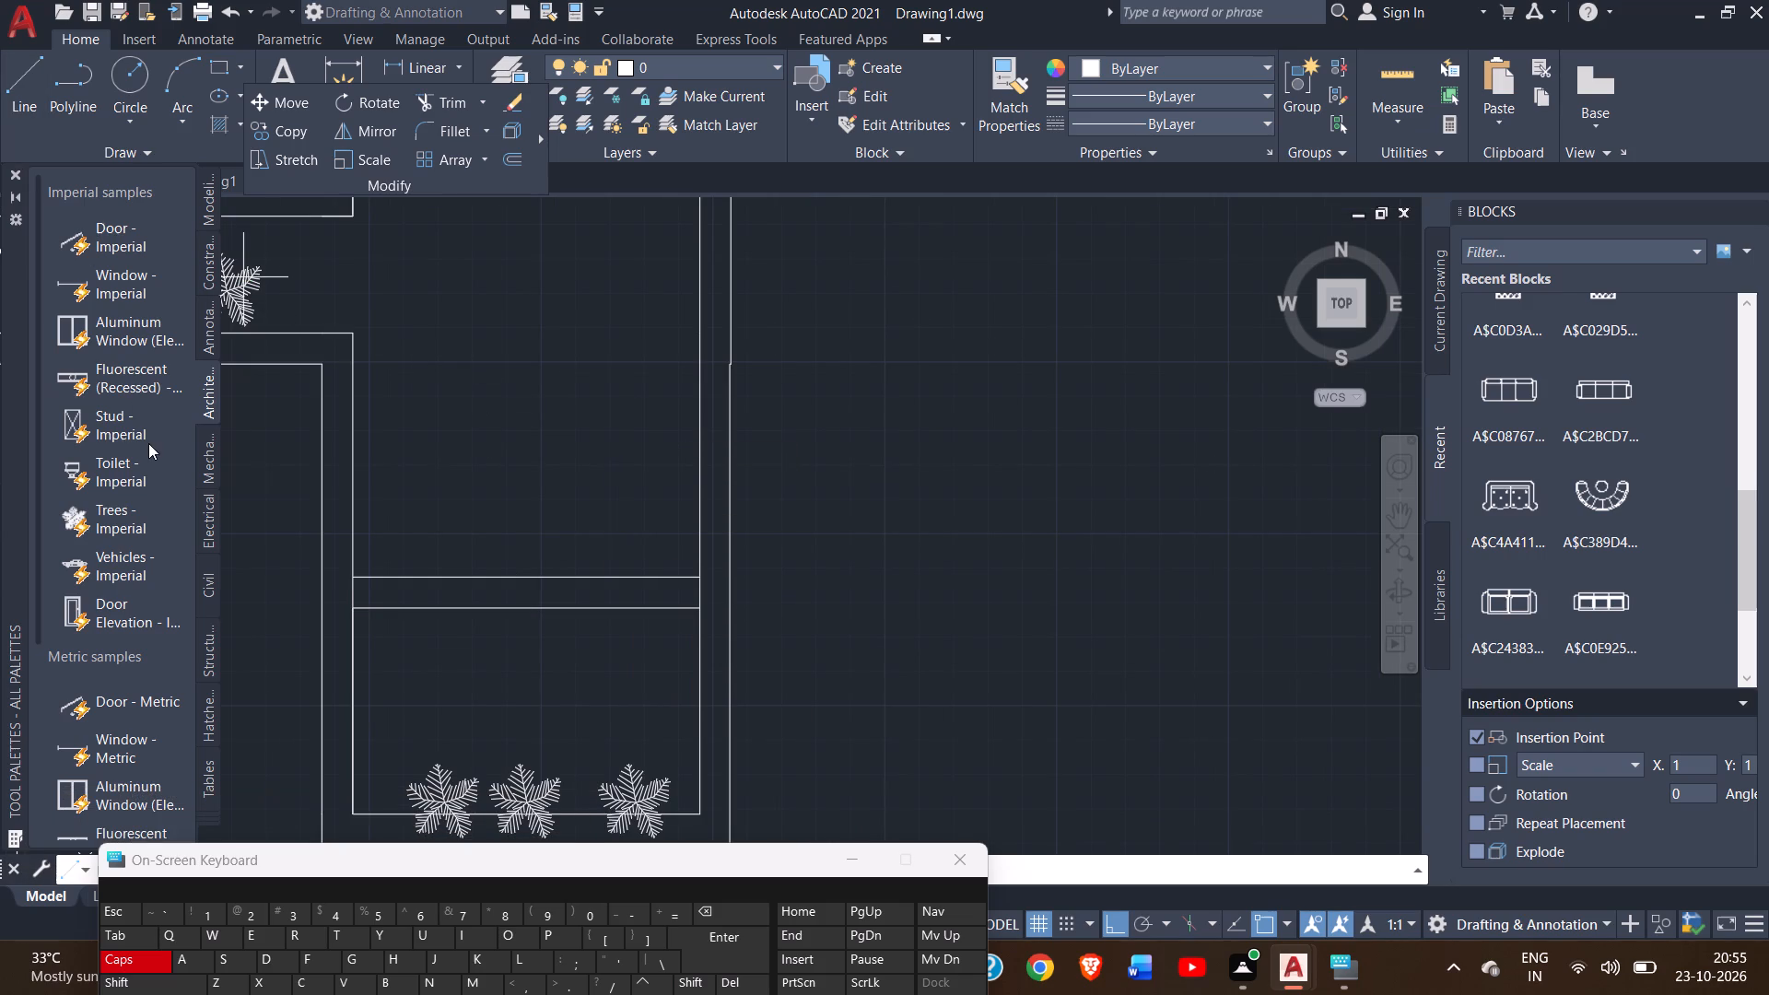
{"action": "left_click_drag", "start_coordinate": [357, 575], "coordinate": [347, 575]}
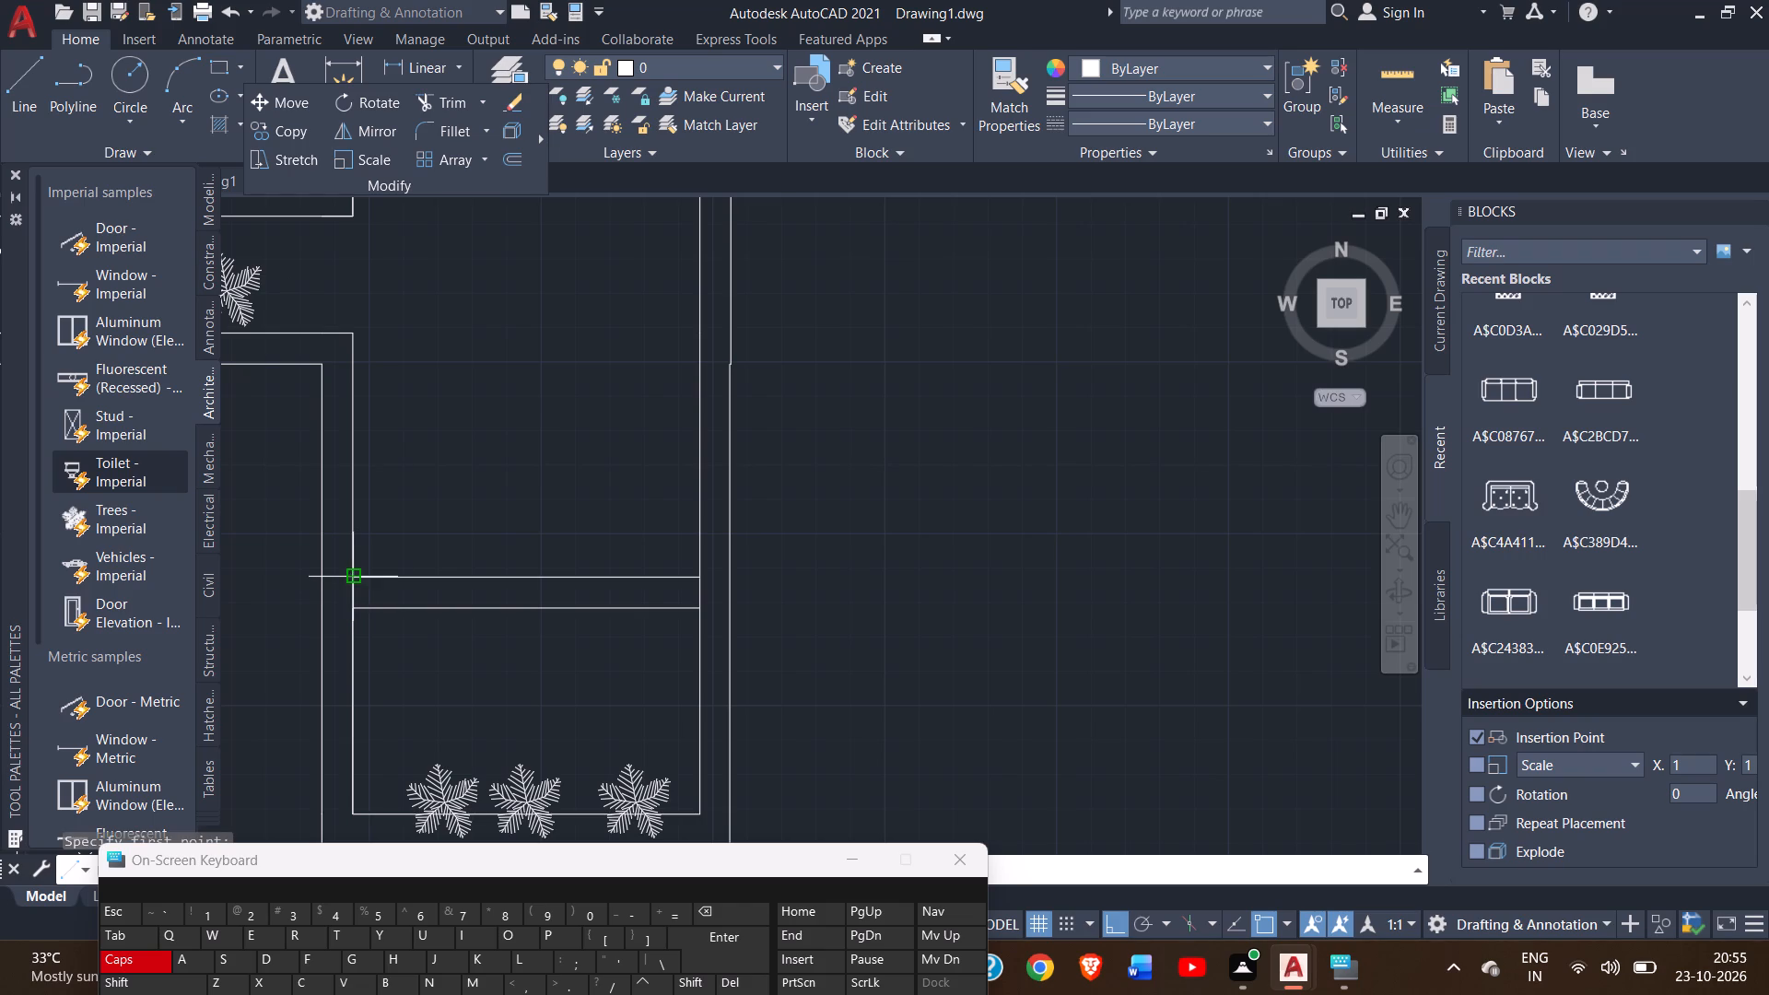
{"action": "left_click_drag", "start_coordinate": [347, 575], "coordinate": [322, 574]}
{"action": "left_click", "coordinate": [322, 574]}
{"action": "right_click", "coordinate": [322, 574]}
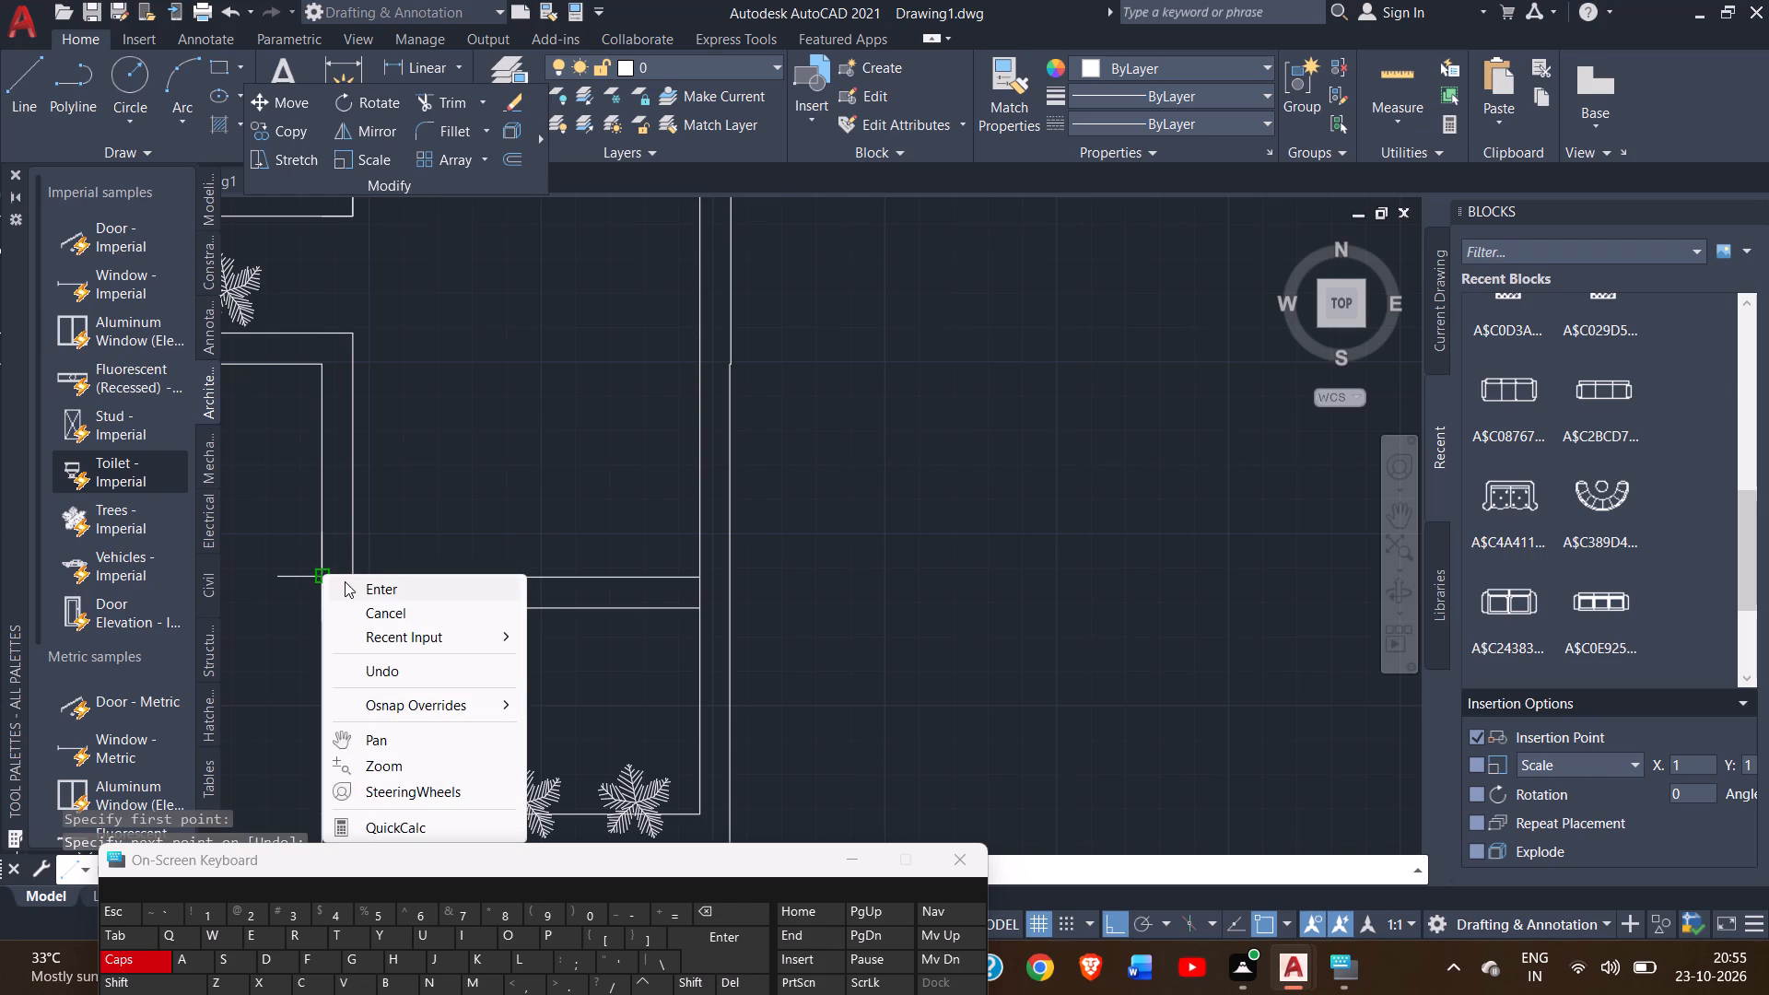
{"action": "left_click", "coordinate": [350, 582]}
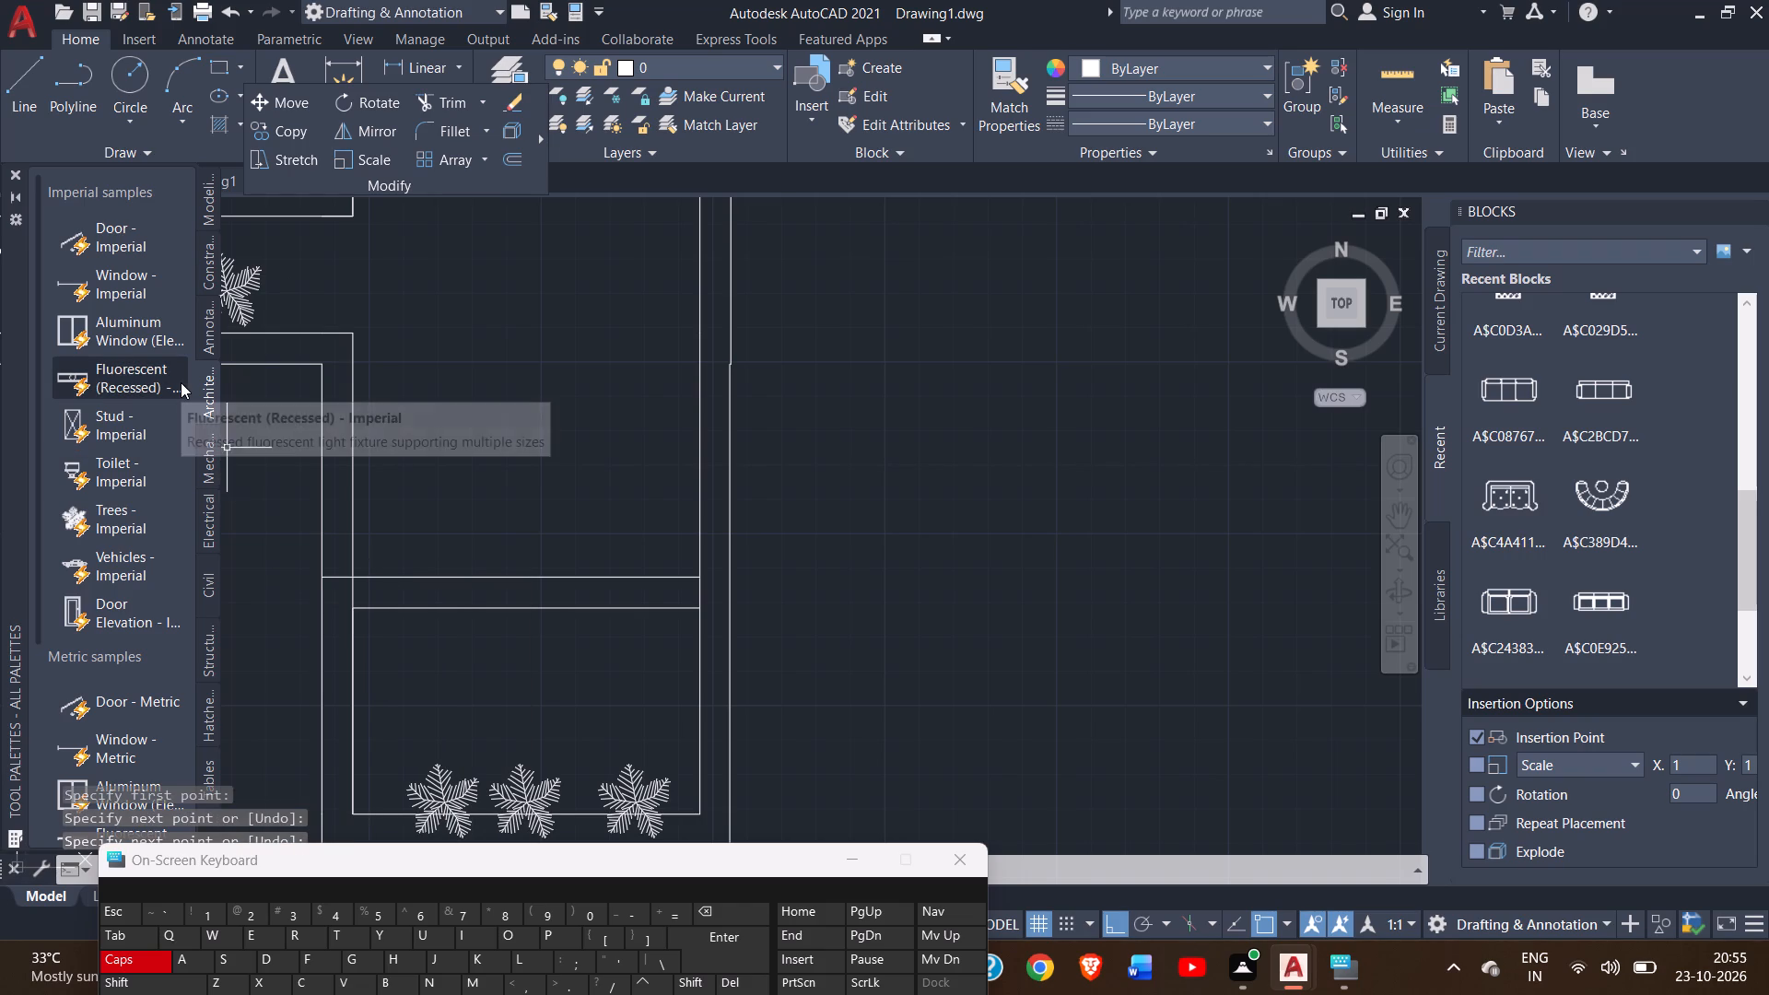
{"action": "left_click_drag", "start_coordinate": [29, 111], "coordinate": [264, 401]}
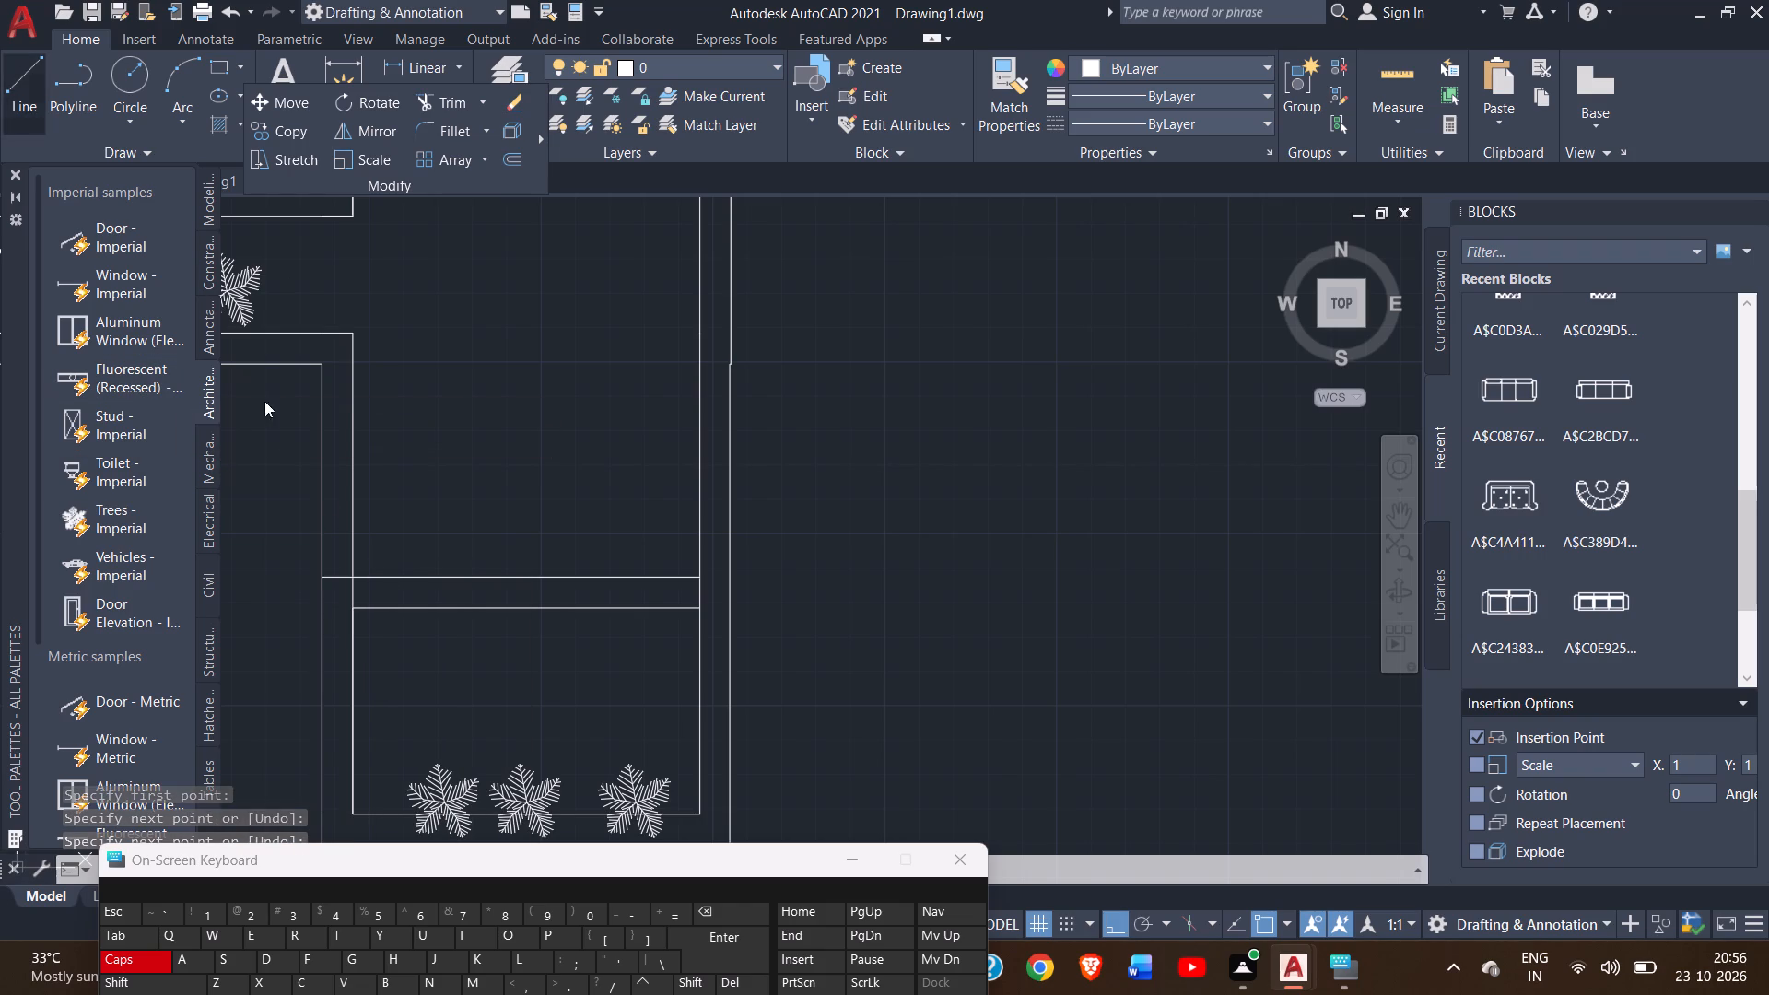
{"action": "left_click_drag", "start_coordinate": [264, 401], "coordinate": [329, 501]}
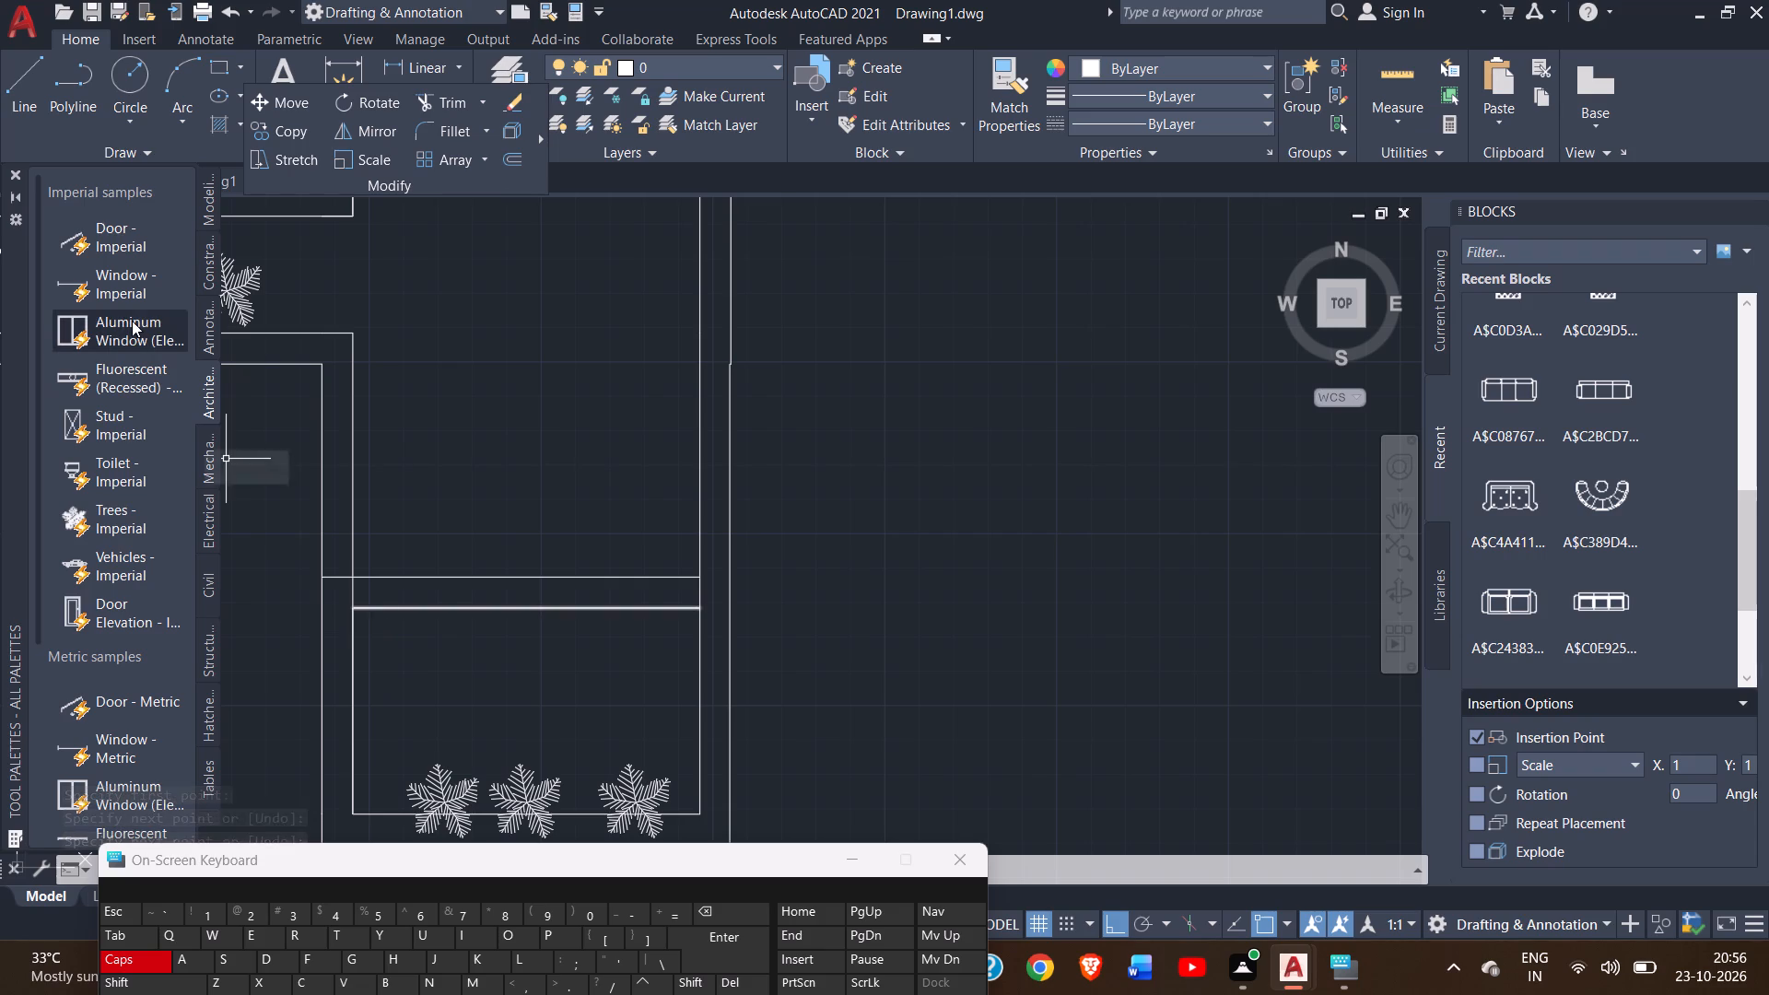
{"action": "left_click", "coordinate": [16, 76]}
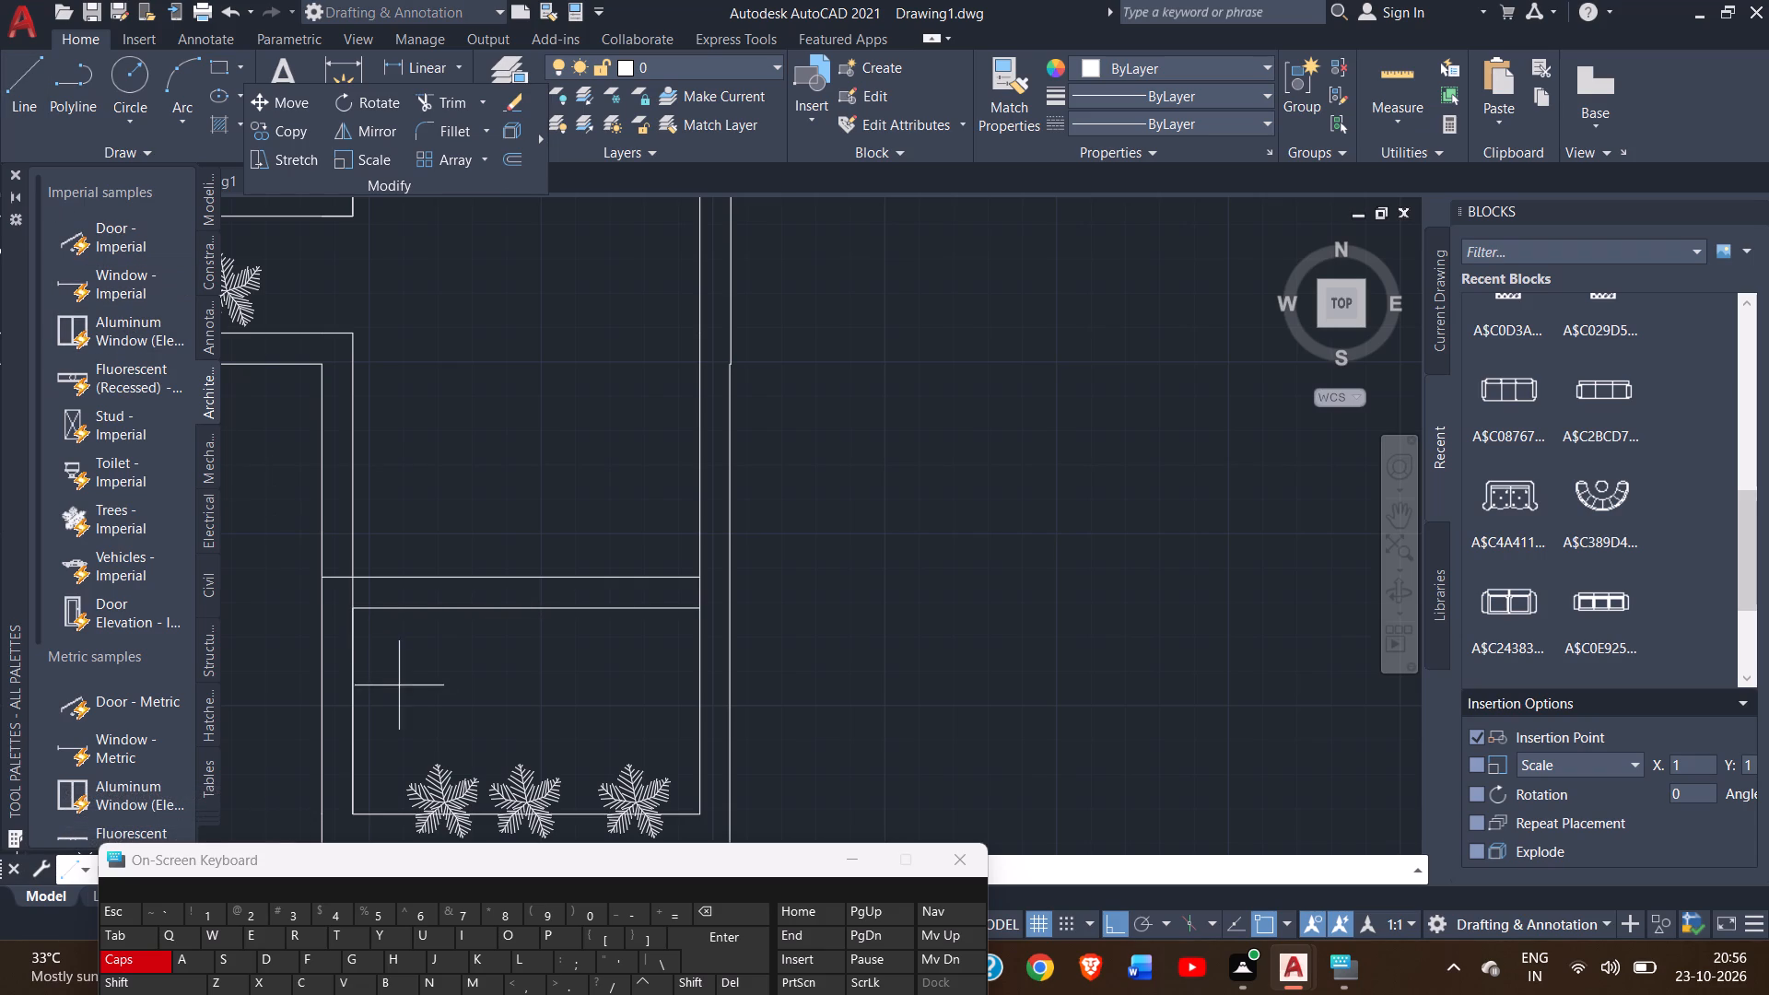
{"action": "left_click_drag", "start_coordinate": [353, 610], "coordinate": [322, 610]}
{"action": "left_click", "coordinate": [322, 610]}
{"action": "right_click", "coordinate": [322, 610]}
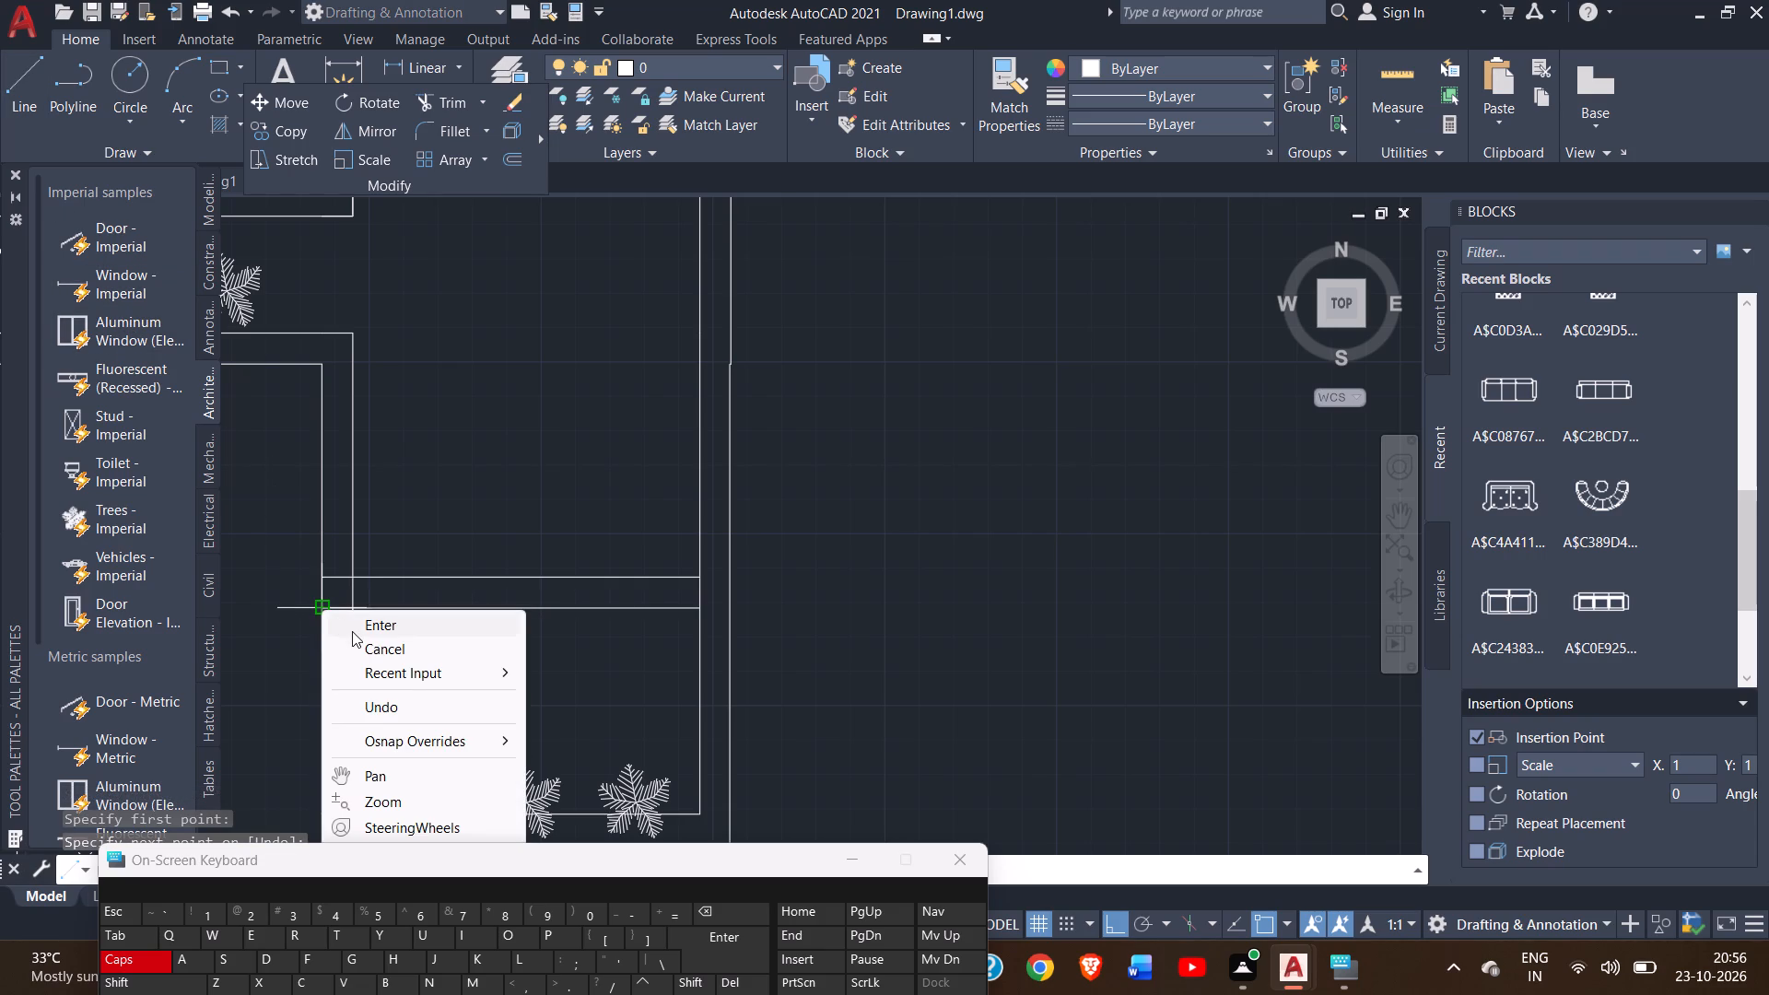
{"action": "left_click", "coordinate": [352, 631]}
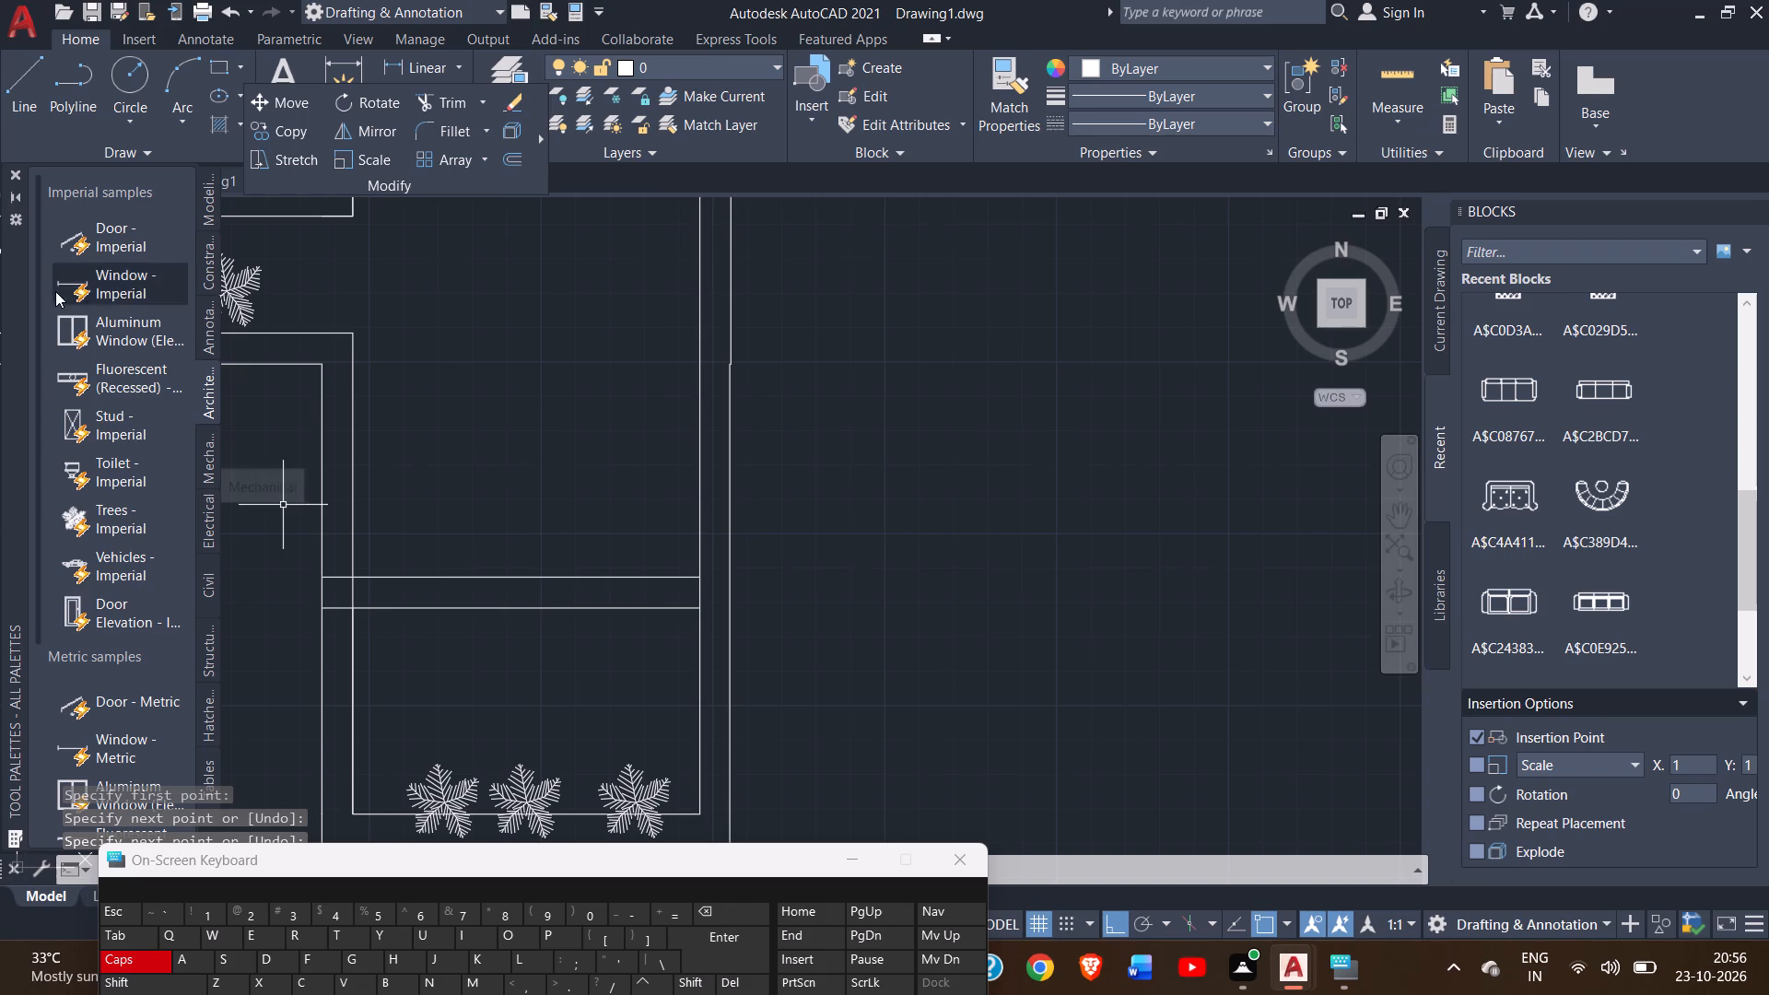
Draw a short line continuing the southern cross-wall line through the extension's east wall to its outer face.
{"action": "left_click", "coordinate": [25, 68]}
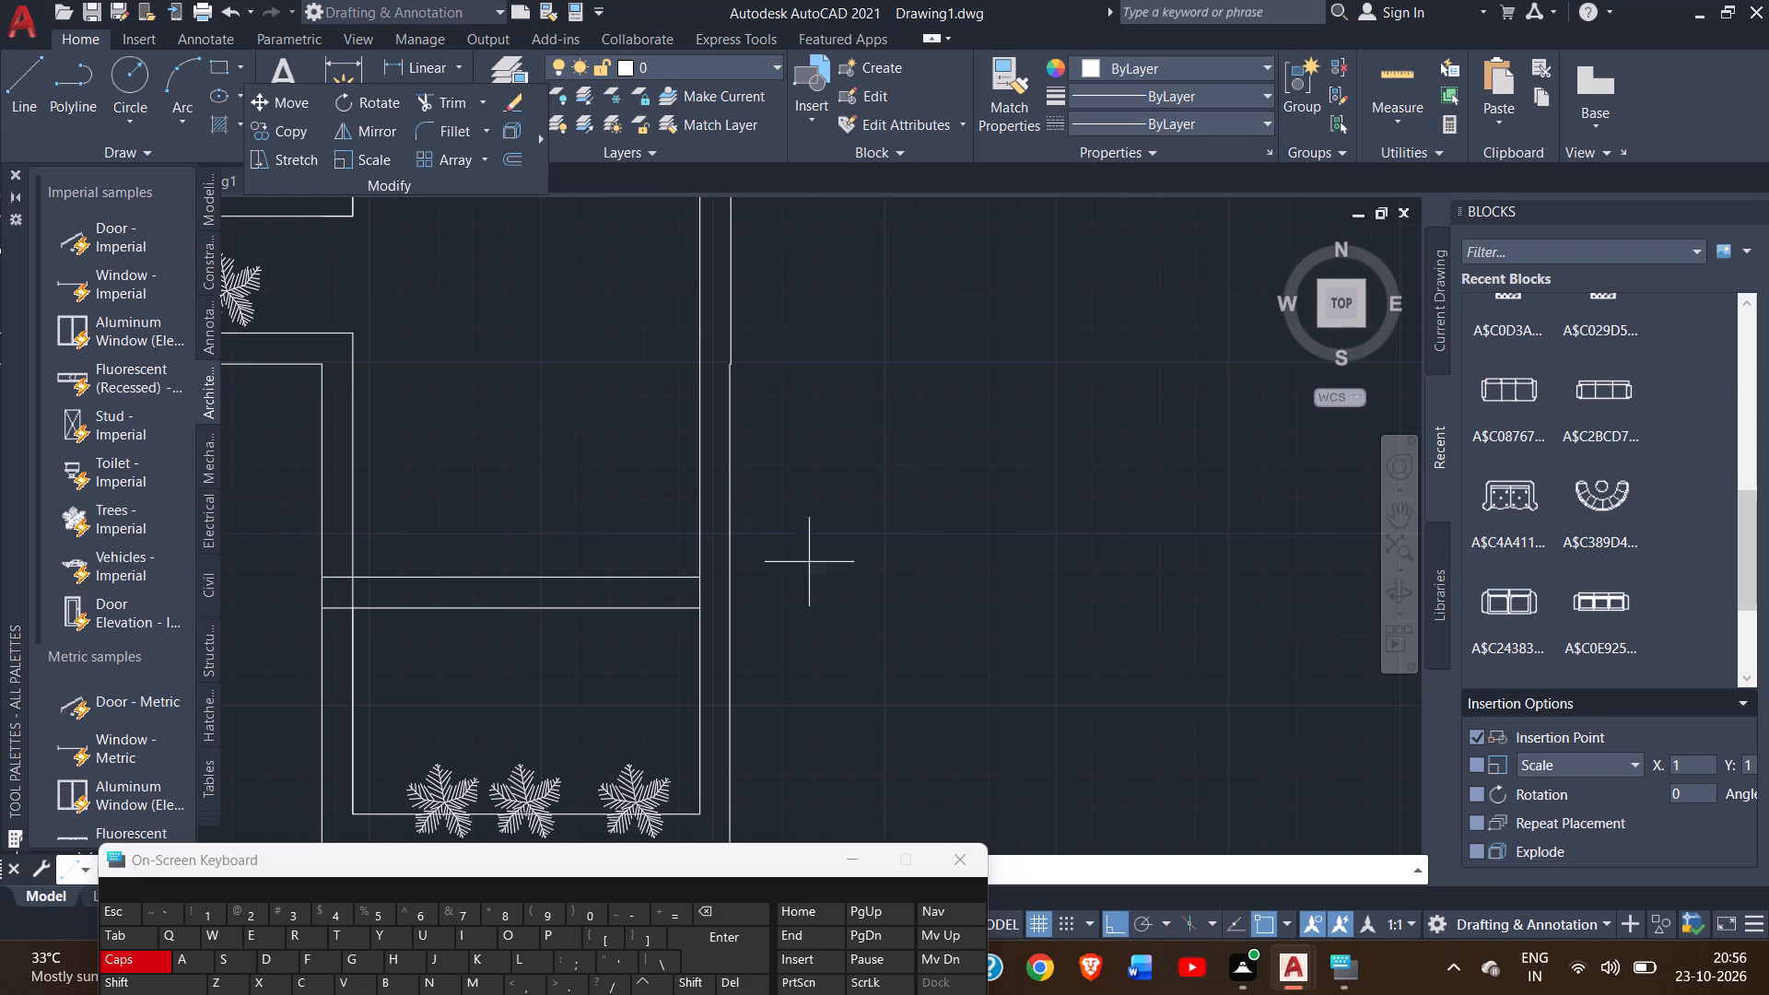
{"action": "left_click_drag", "start_coordinate": [700, 611], "coordinate": [729, 611]}
{"action": "left_click", "coordinate": [729, 611]}
{"action": "right_click", "coordinate": [729, 611]}
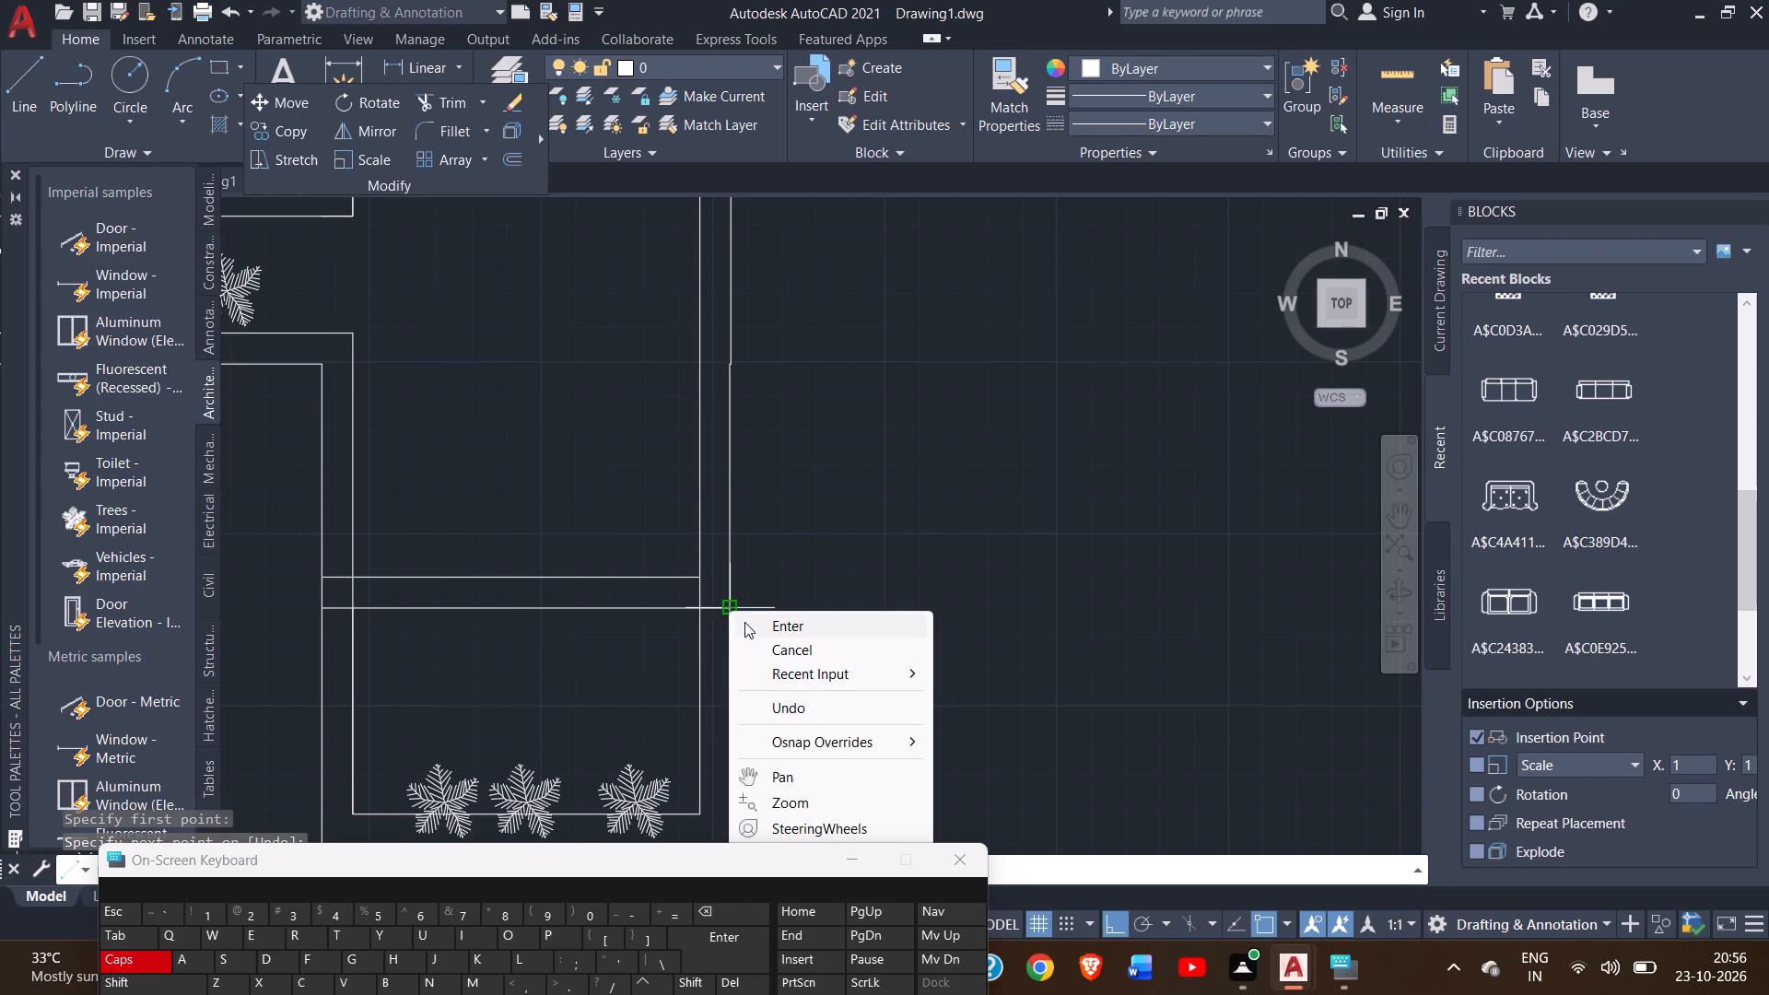
{"action": "left_click", "coordinate": [754, 626]}
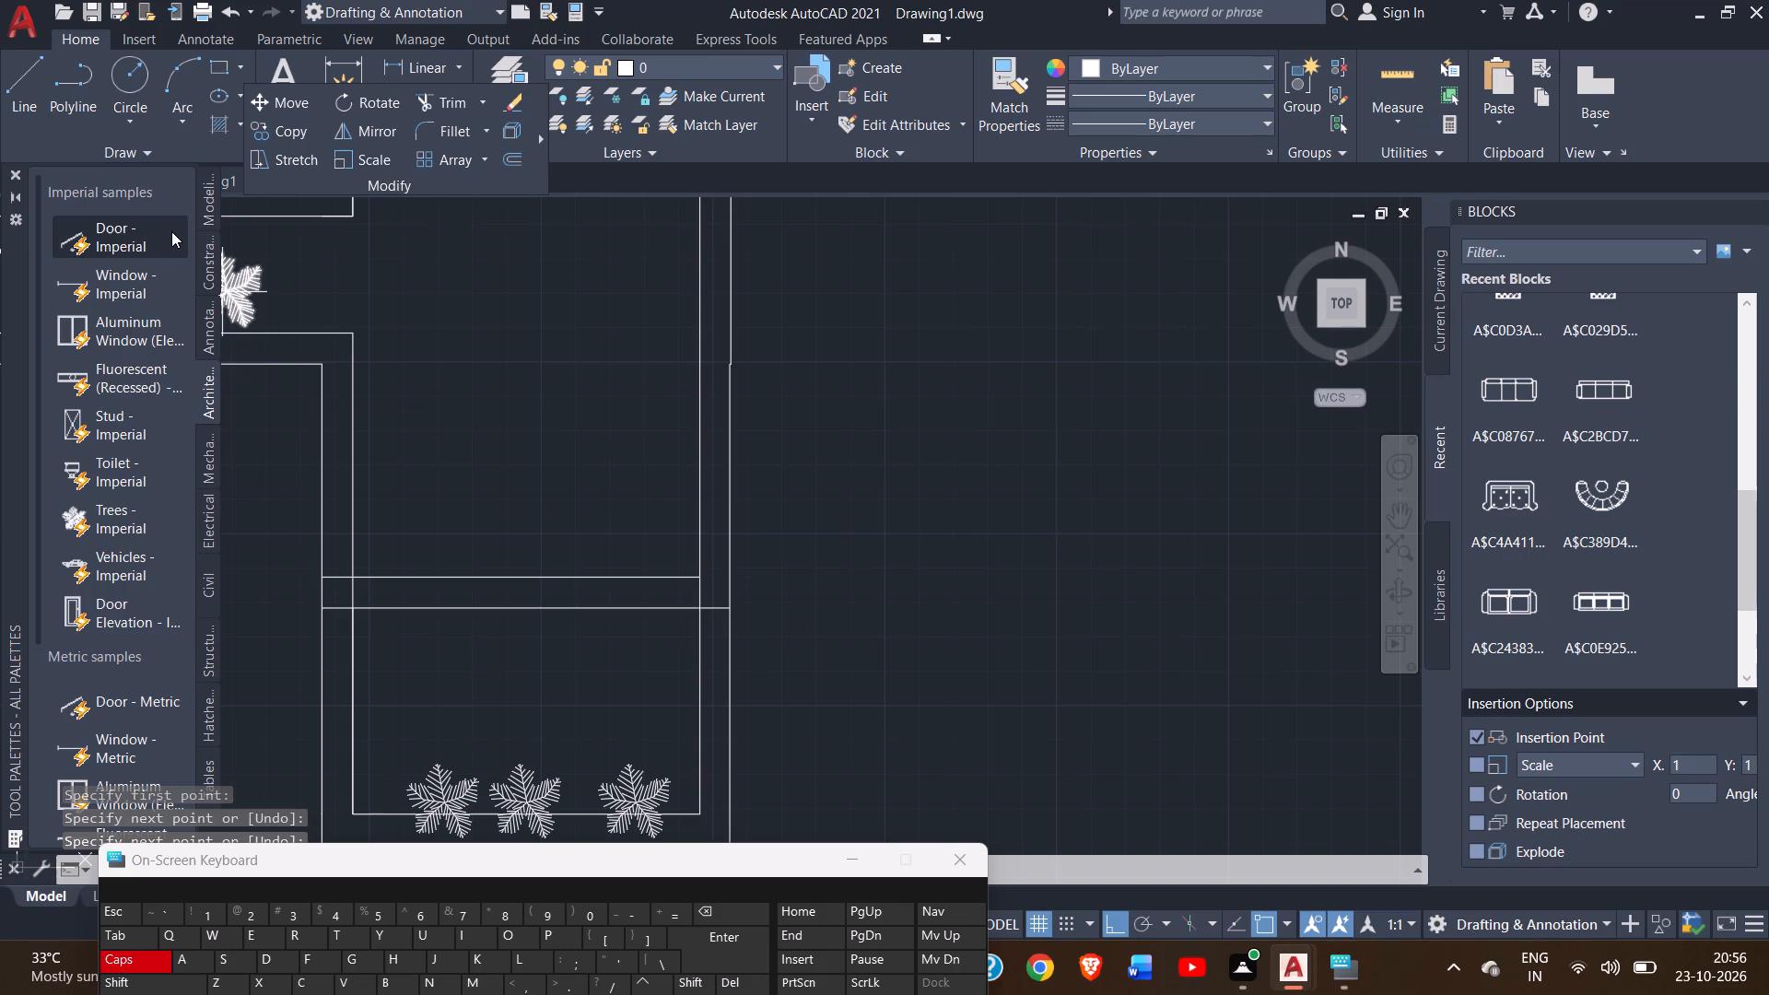
Draw a short line continuing the northern cross-wall line through the extension's east wall to its outer face.
{"action": "left_click", "coordinate": [35, 106]}
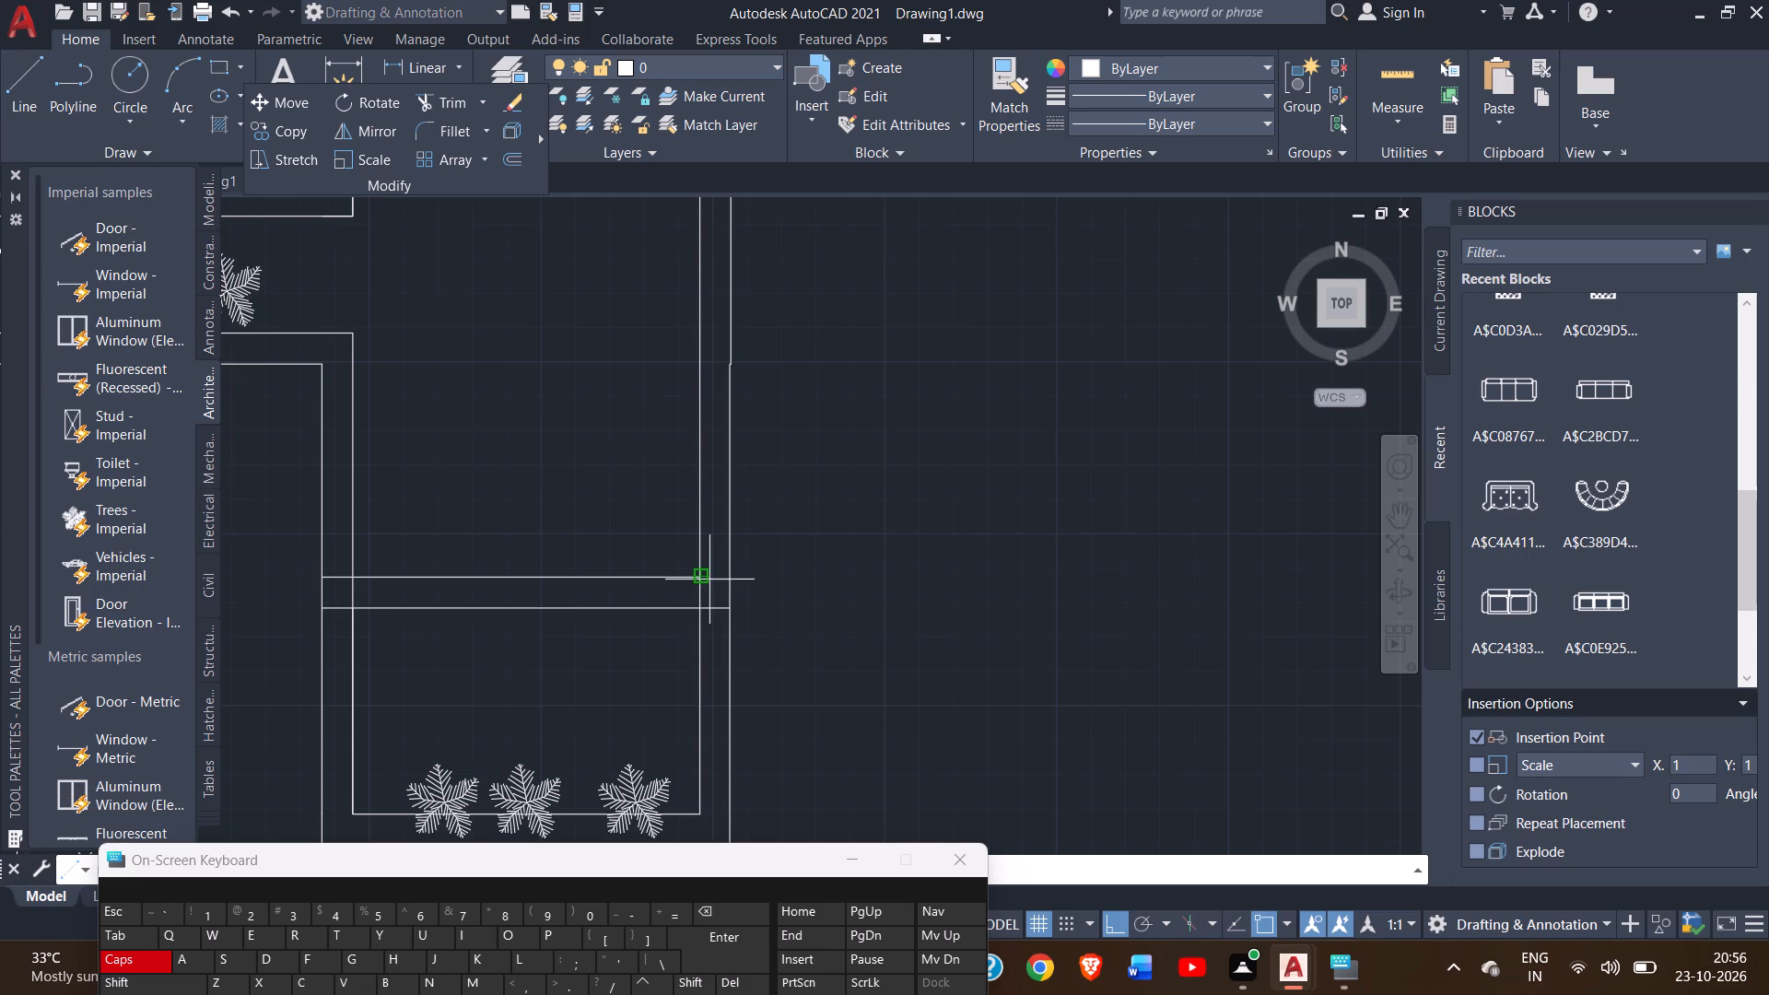
{"action": "scroll", "coordinate": [709, 579], "scroll_direction": "up", "scroll_amount": 1, "text": "ctrl"}
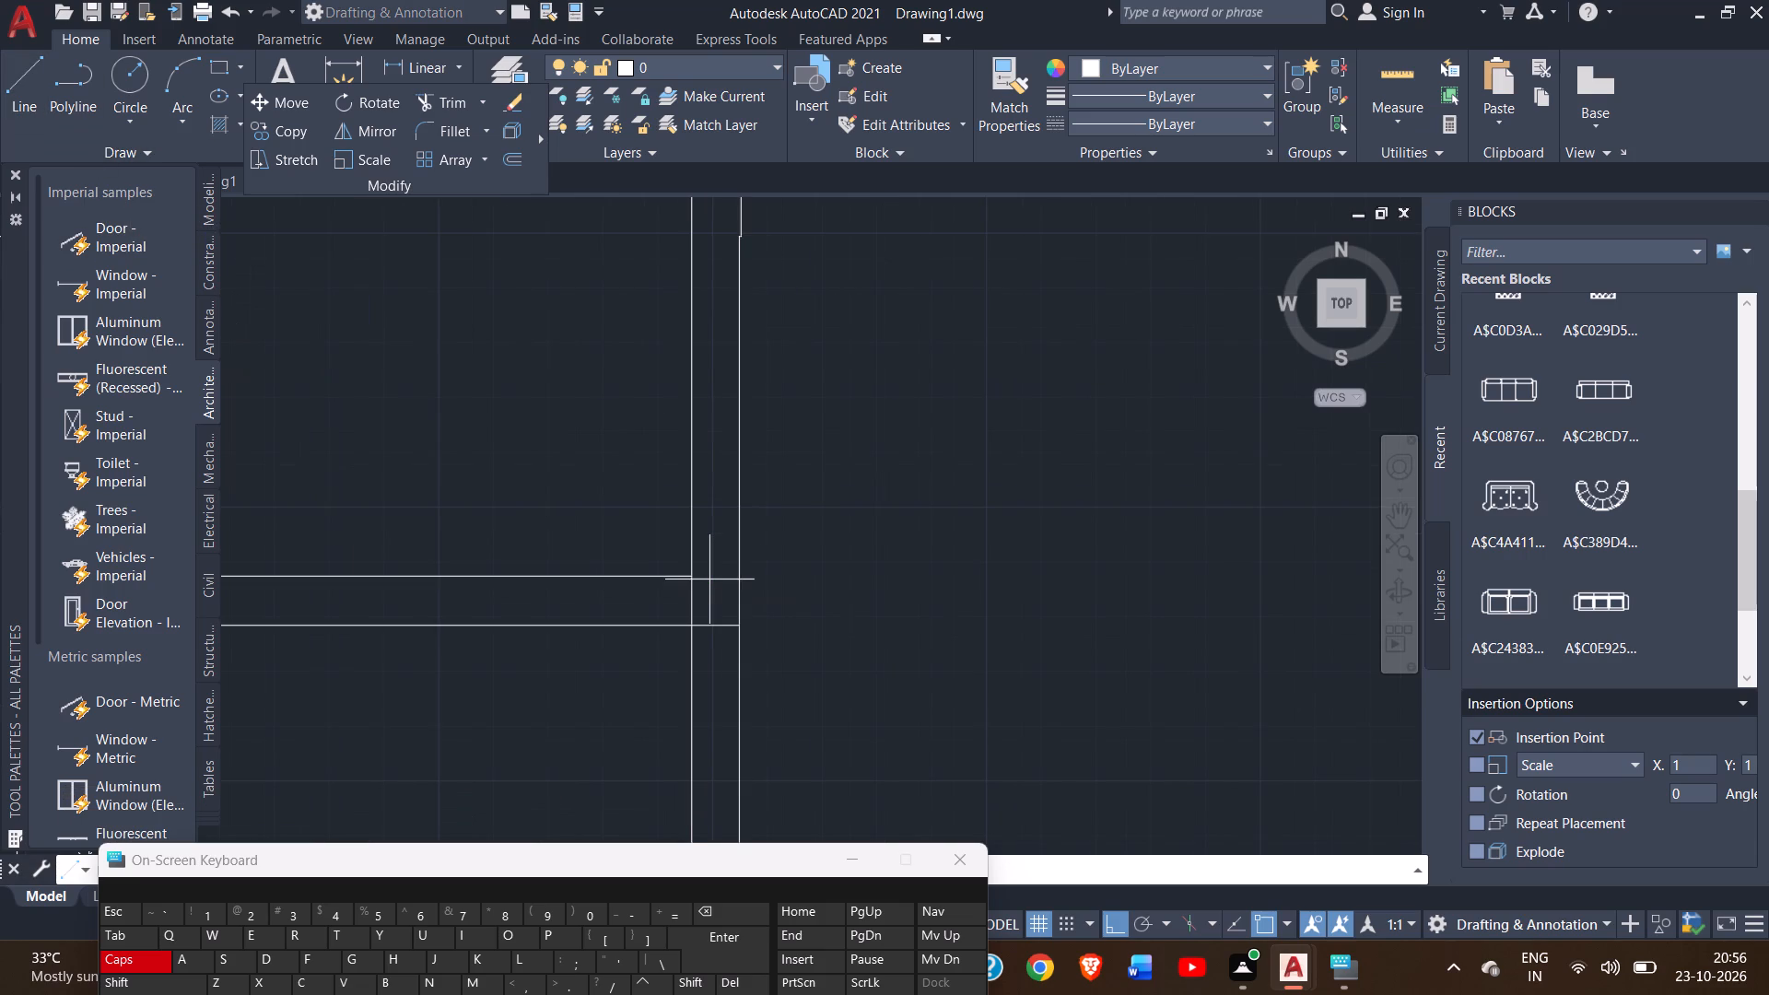
{"action": "left_click_drag", "start_coordinate": [693, 577], "coordinate": [738, 575]}
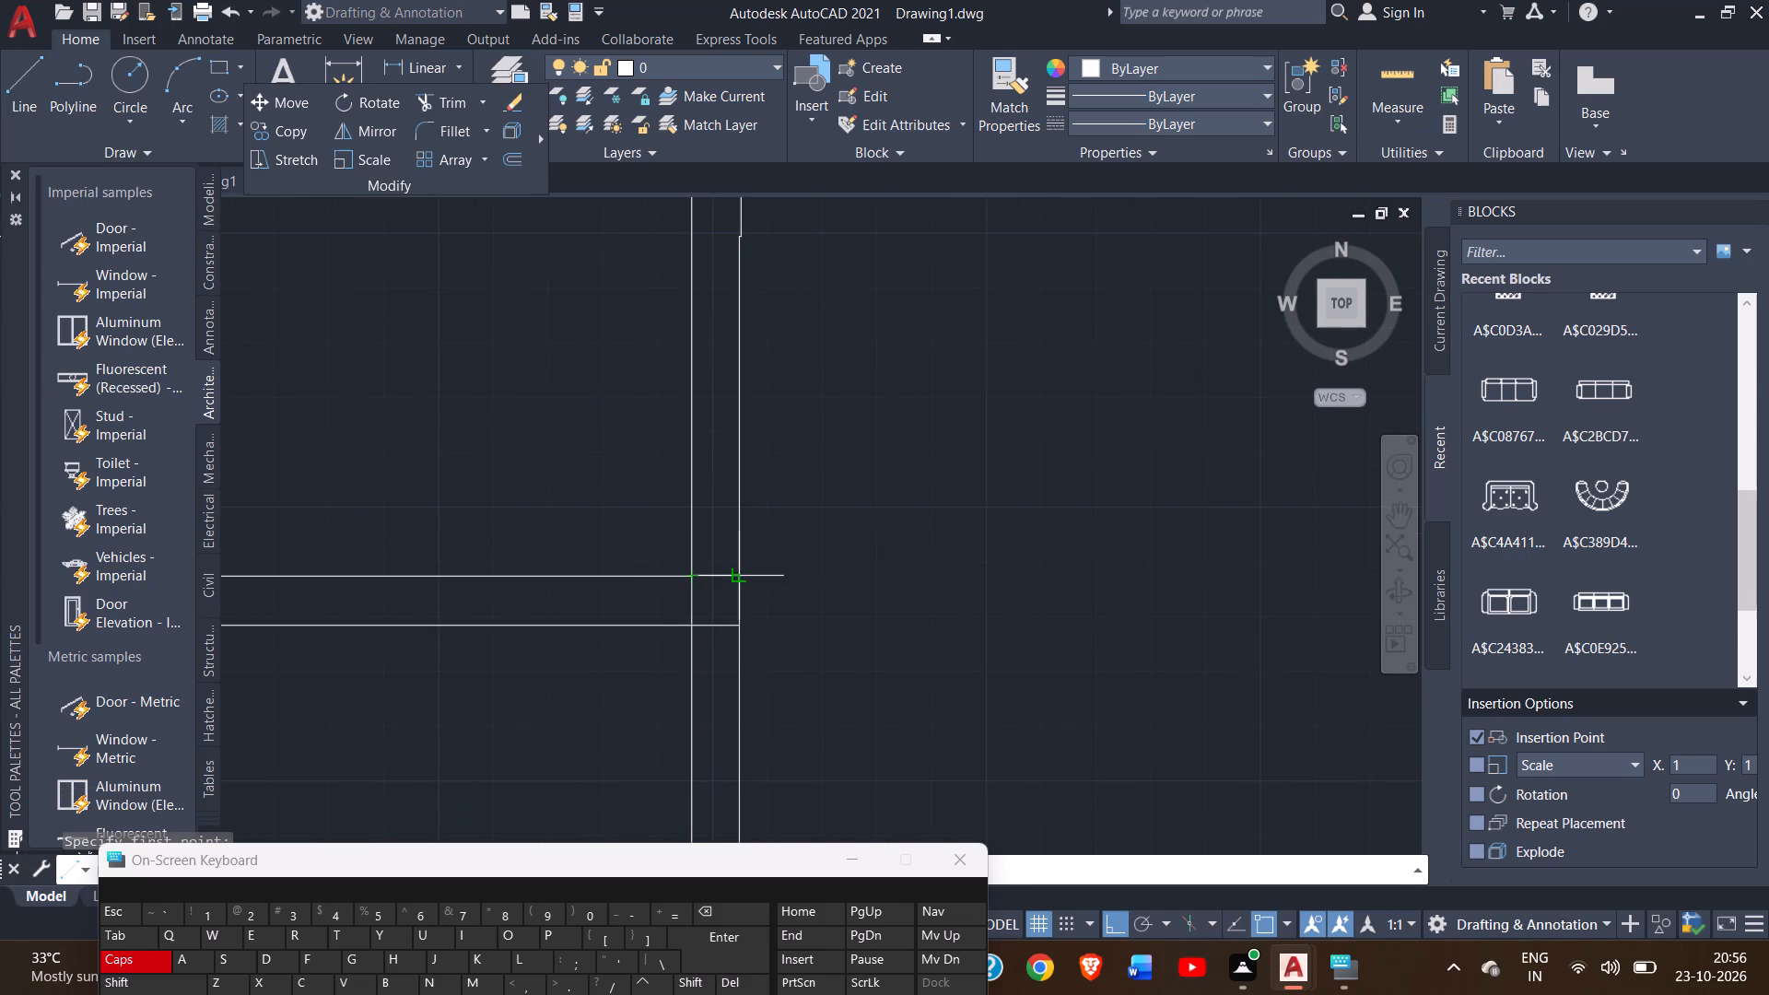
{"action": "left_click_drag", "start_coordinate": [738, 575], "coordinate": [744, 577]}
{"action": "left_click", "coordinate": [744, 577]}
{"action": "right_click", "coordinate": [762, 577]}
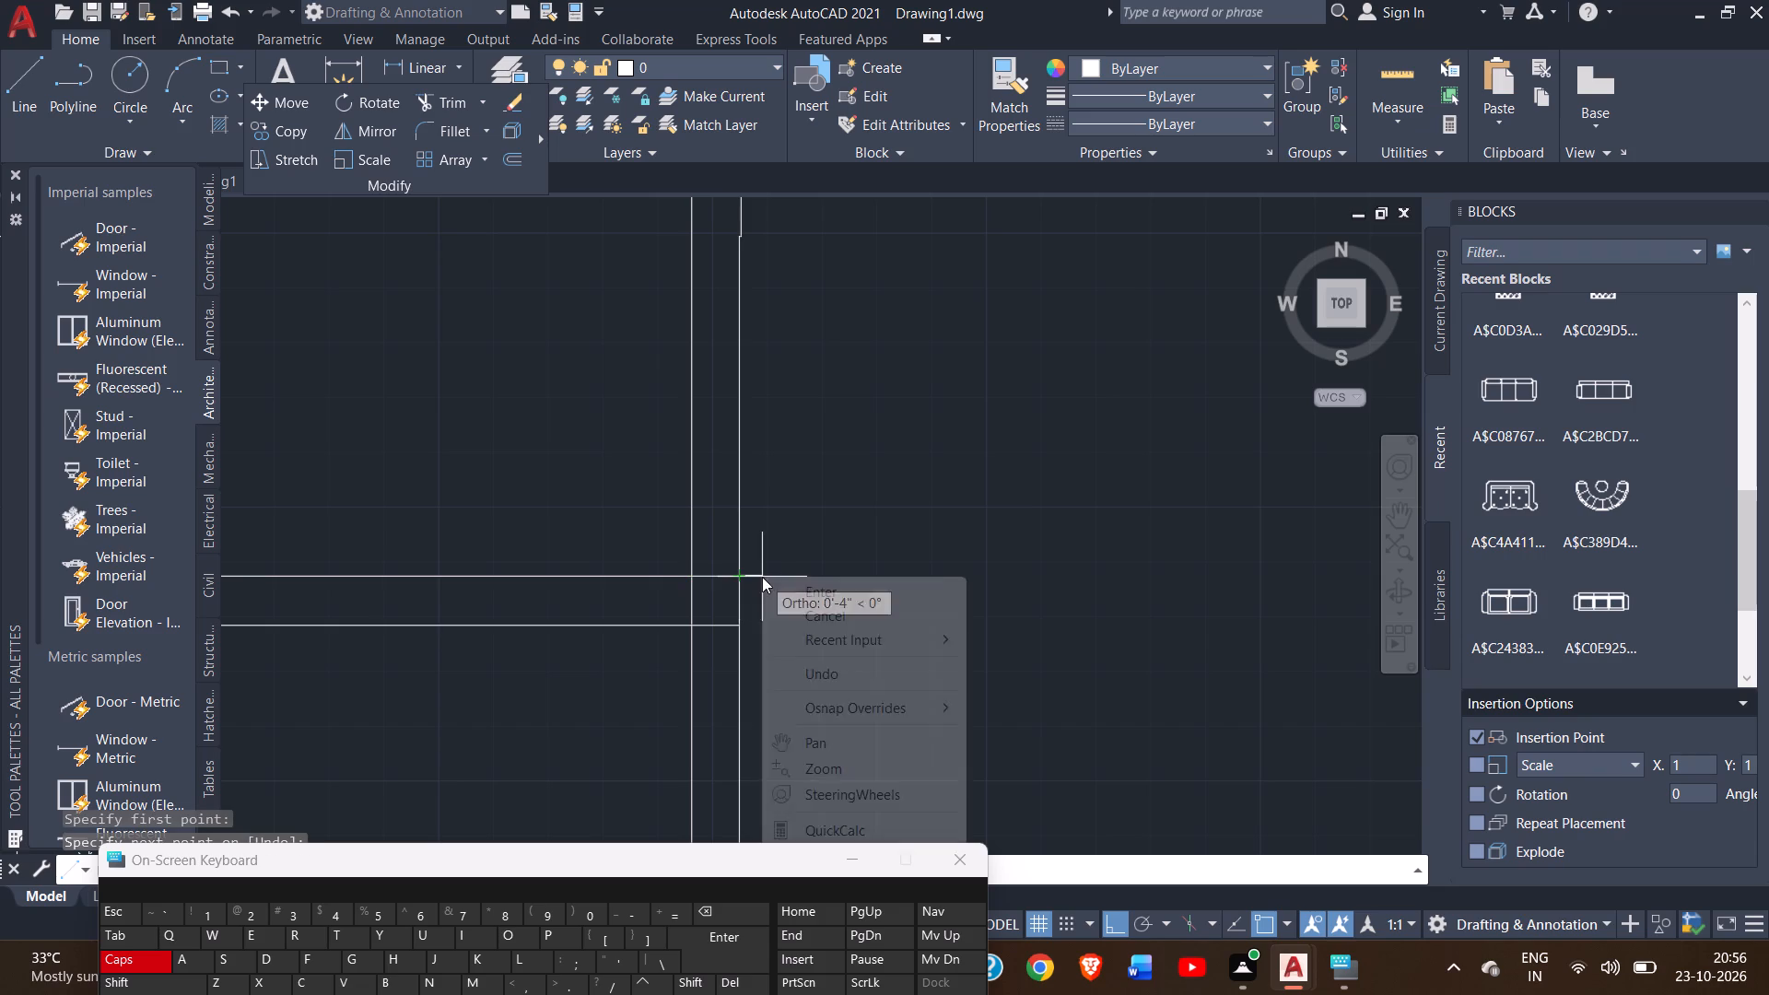
{"action": "left_click", "coordinate": [782, 589]}
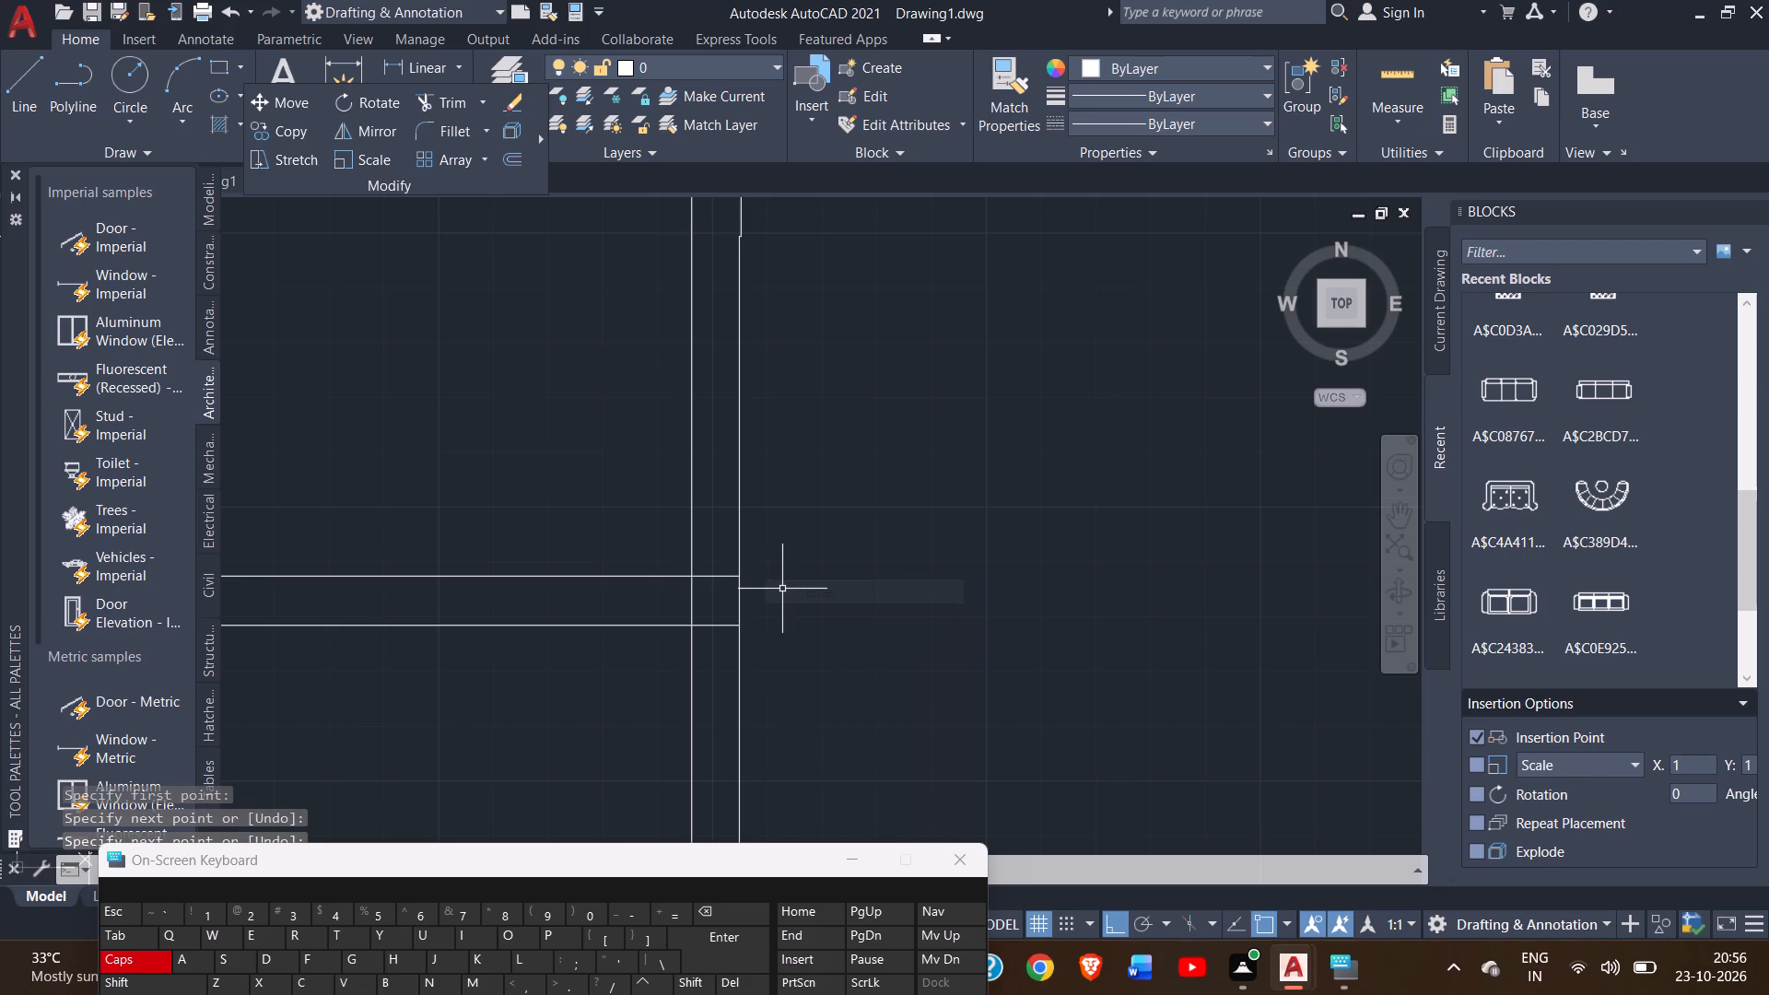
Trim away the extension's west and east wall lines south of the new cross wall.
{"action": "scroll", "coordinate": [551, 507], "scroll_direction": "down", "scroll_amount": 2, "text": "ctrl"}
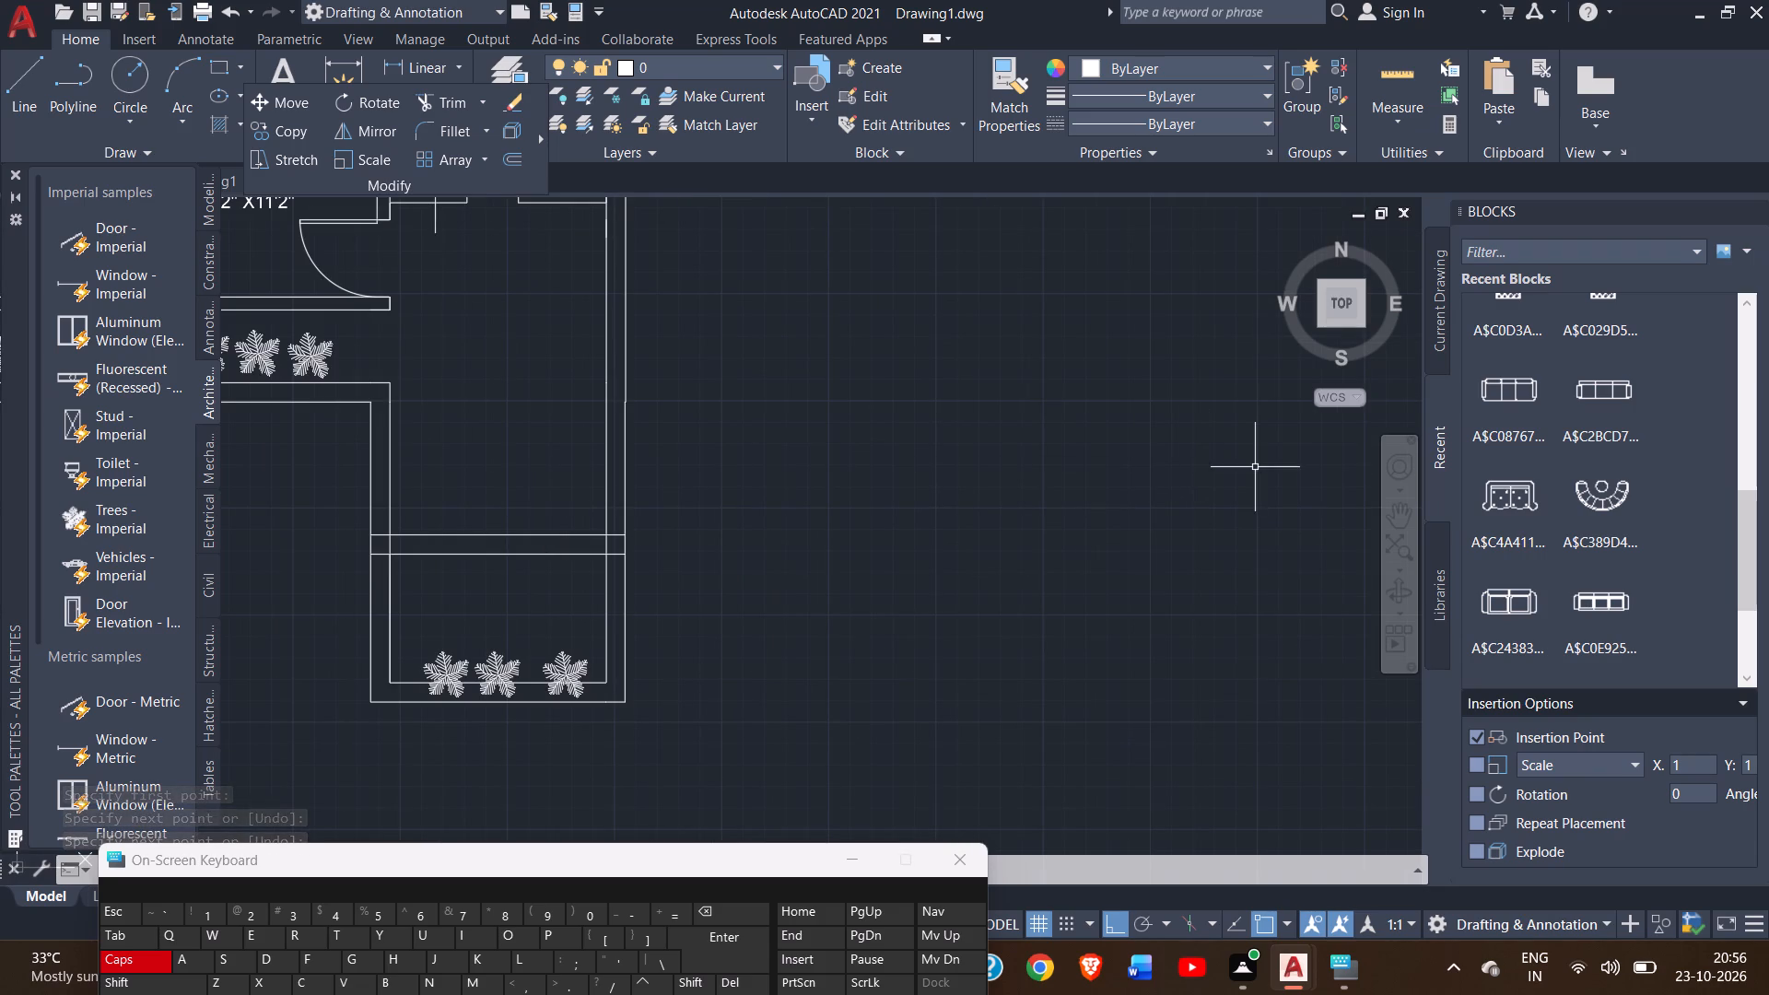
{"action": "left_click", "coordinate": [1396, 510]}
{"action": "left_click_drag", "start_coordinate": [915, 494], "coordinate": [982, 509]}
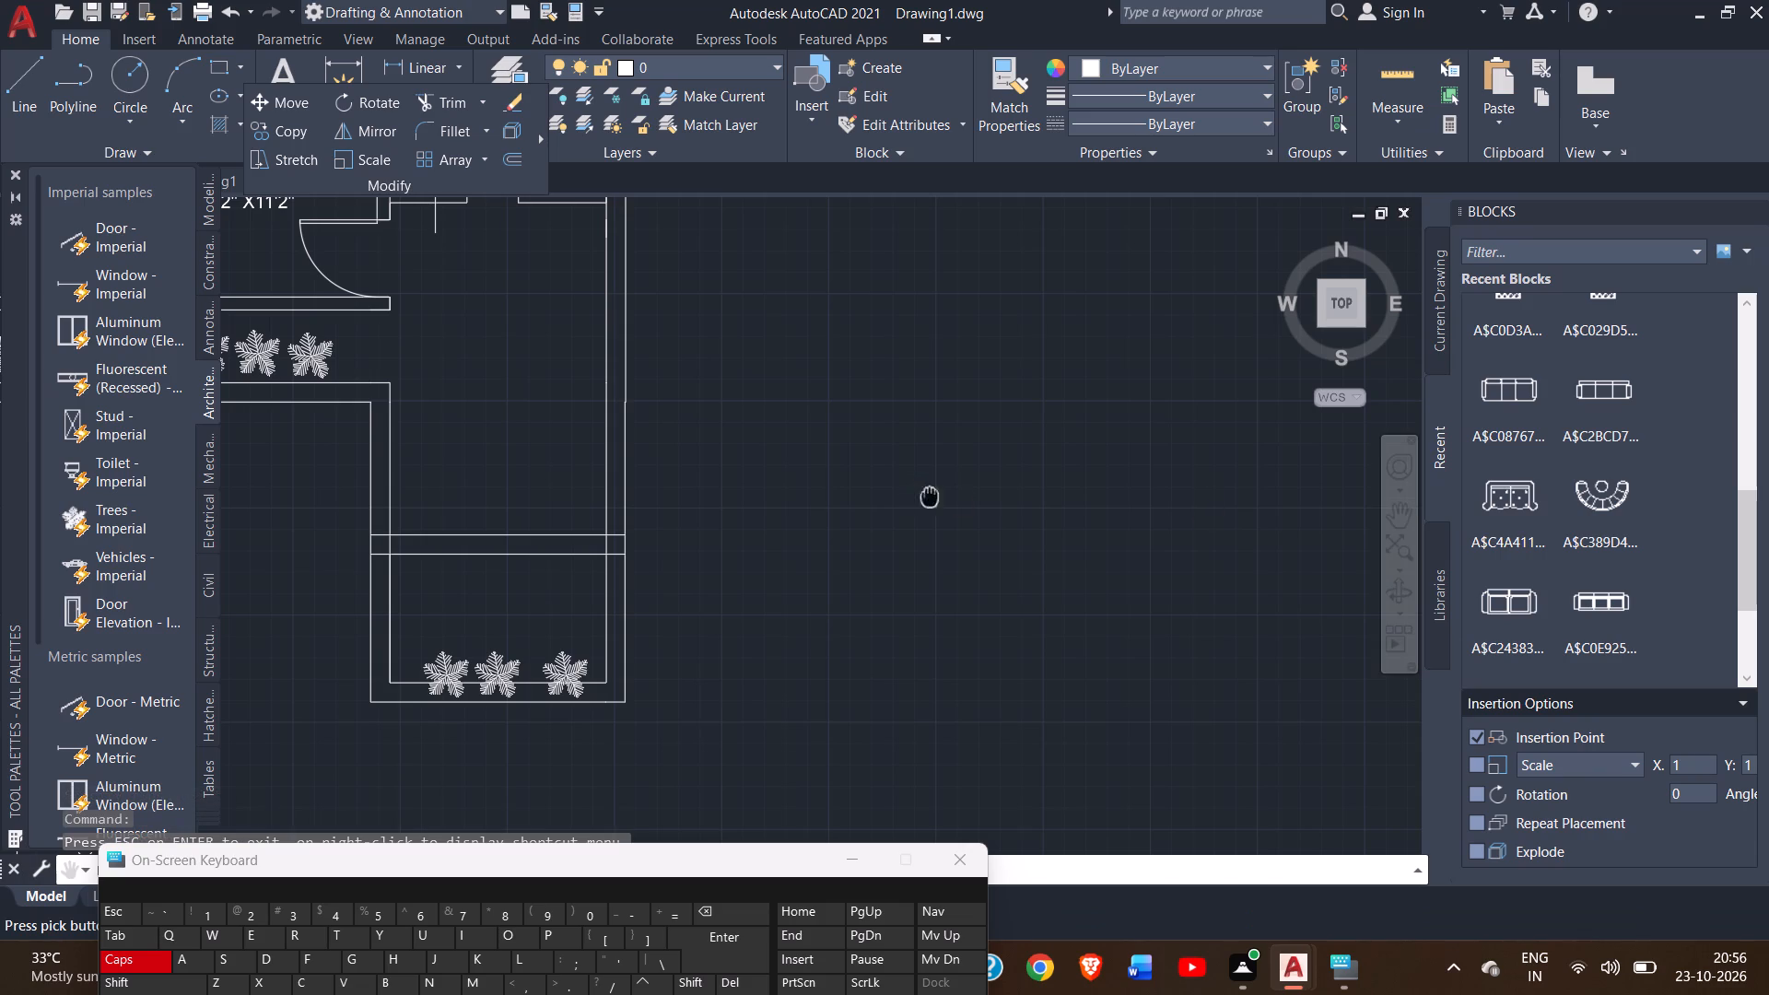
{"action": "left_click_drag", "start_coordinate": [982, 509], "coordinate": [1163, 469]}
{"action": "scroll", "coordinate": [662, 523], "scroll_direction": "up", "scroll_amount": 1, "text": "ctrl"}
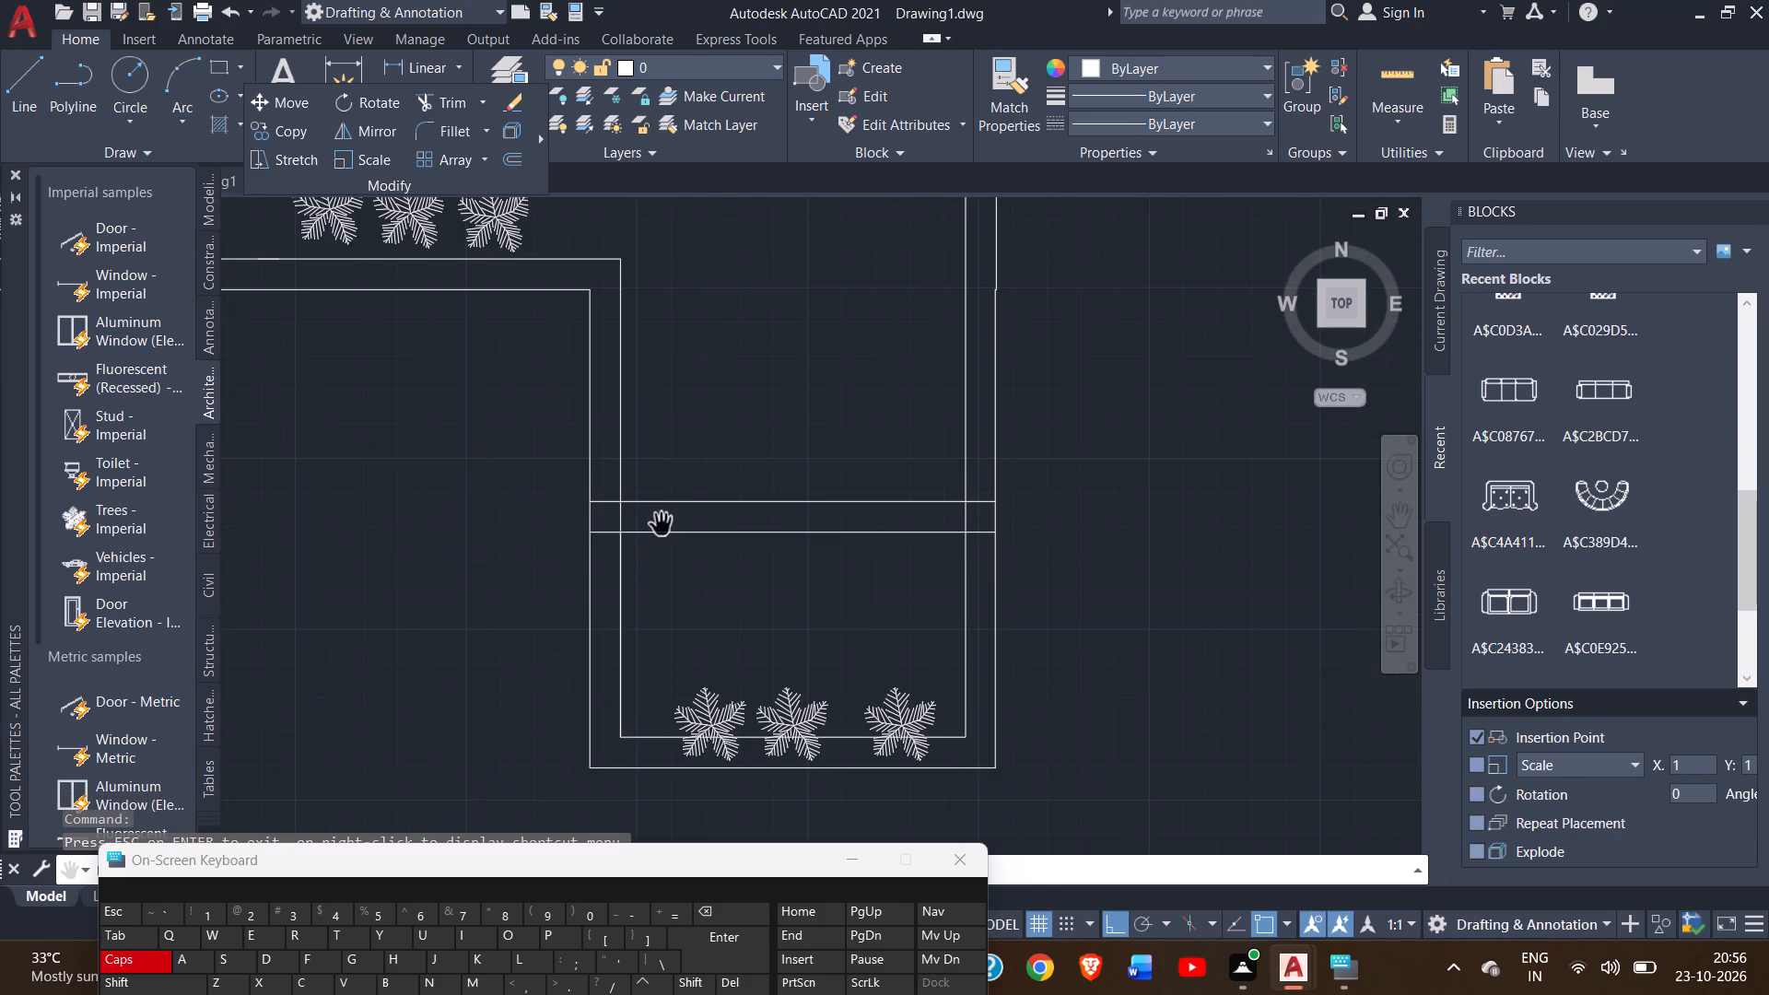
{"action": "right_click", "coordinate": [437, 484]}
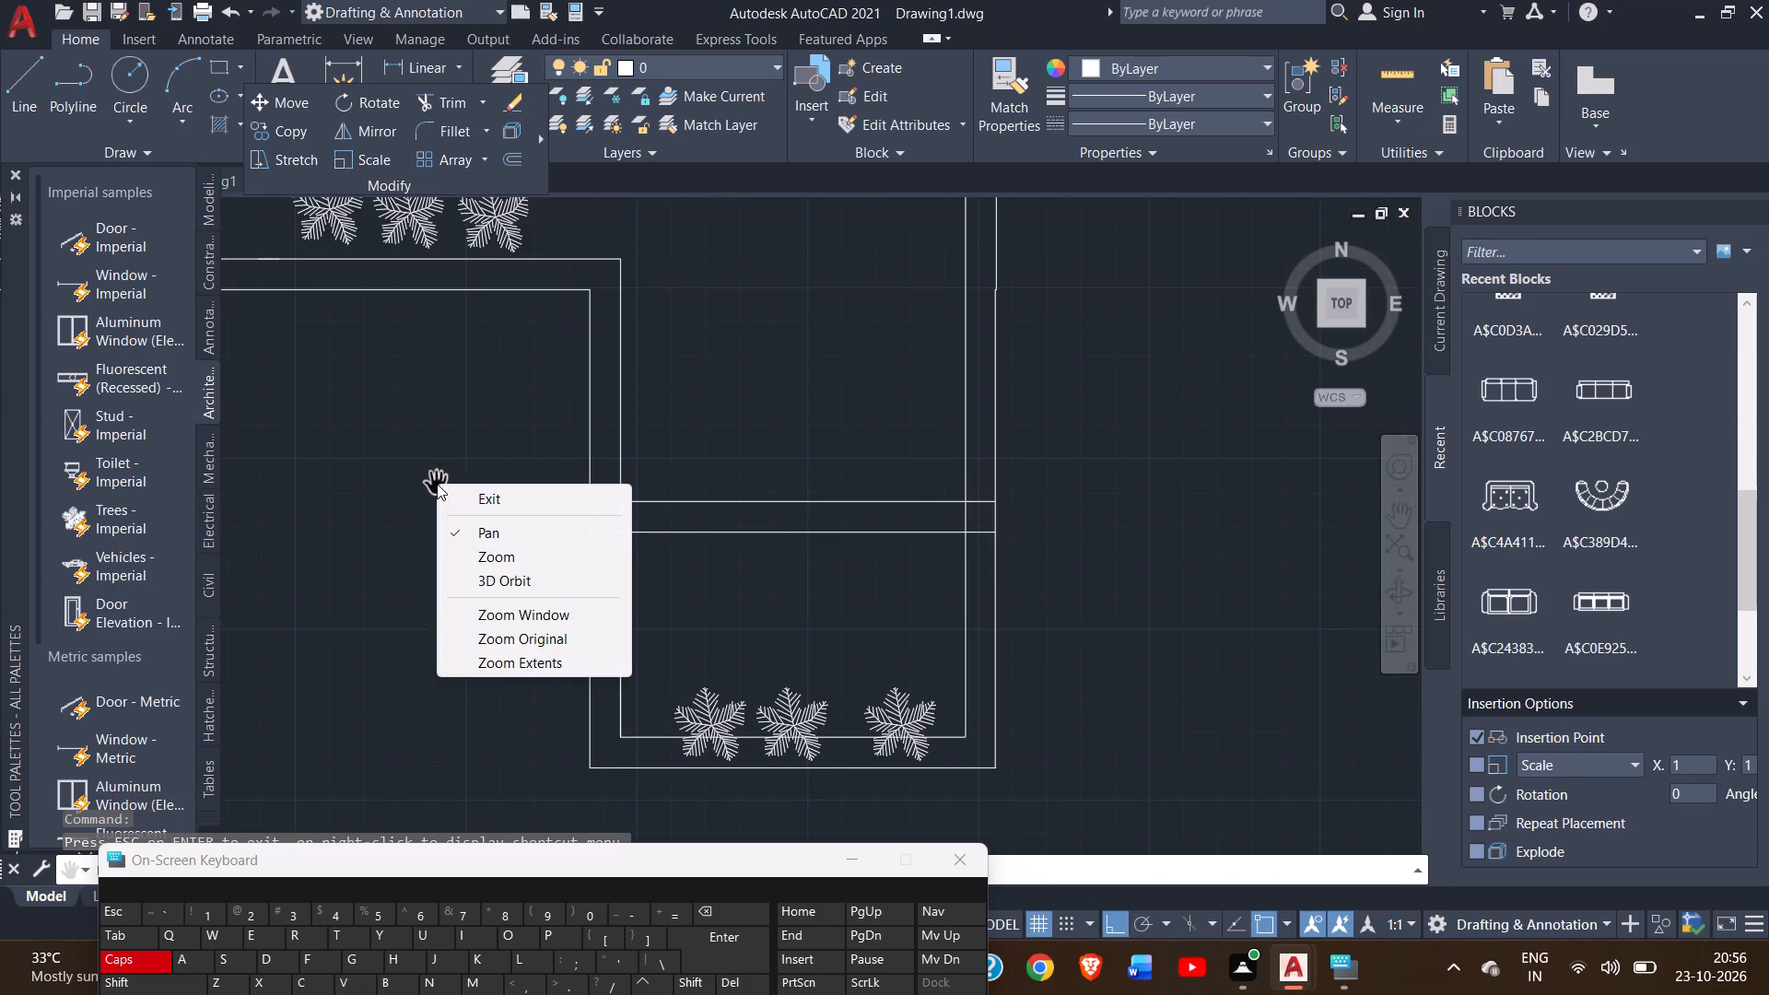
{"action": "left_click", "coordinate": [456, 490]}
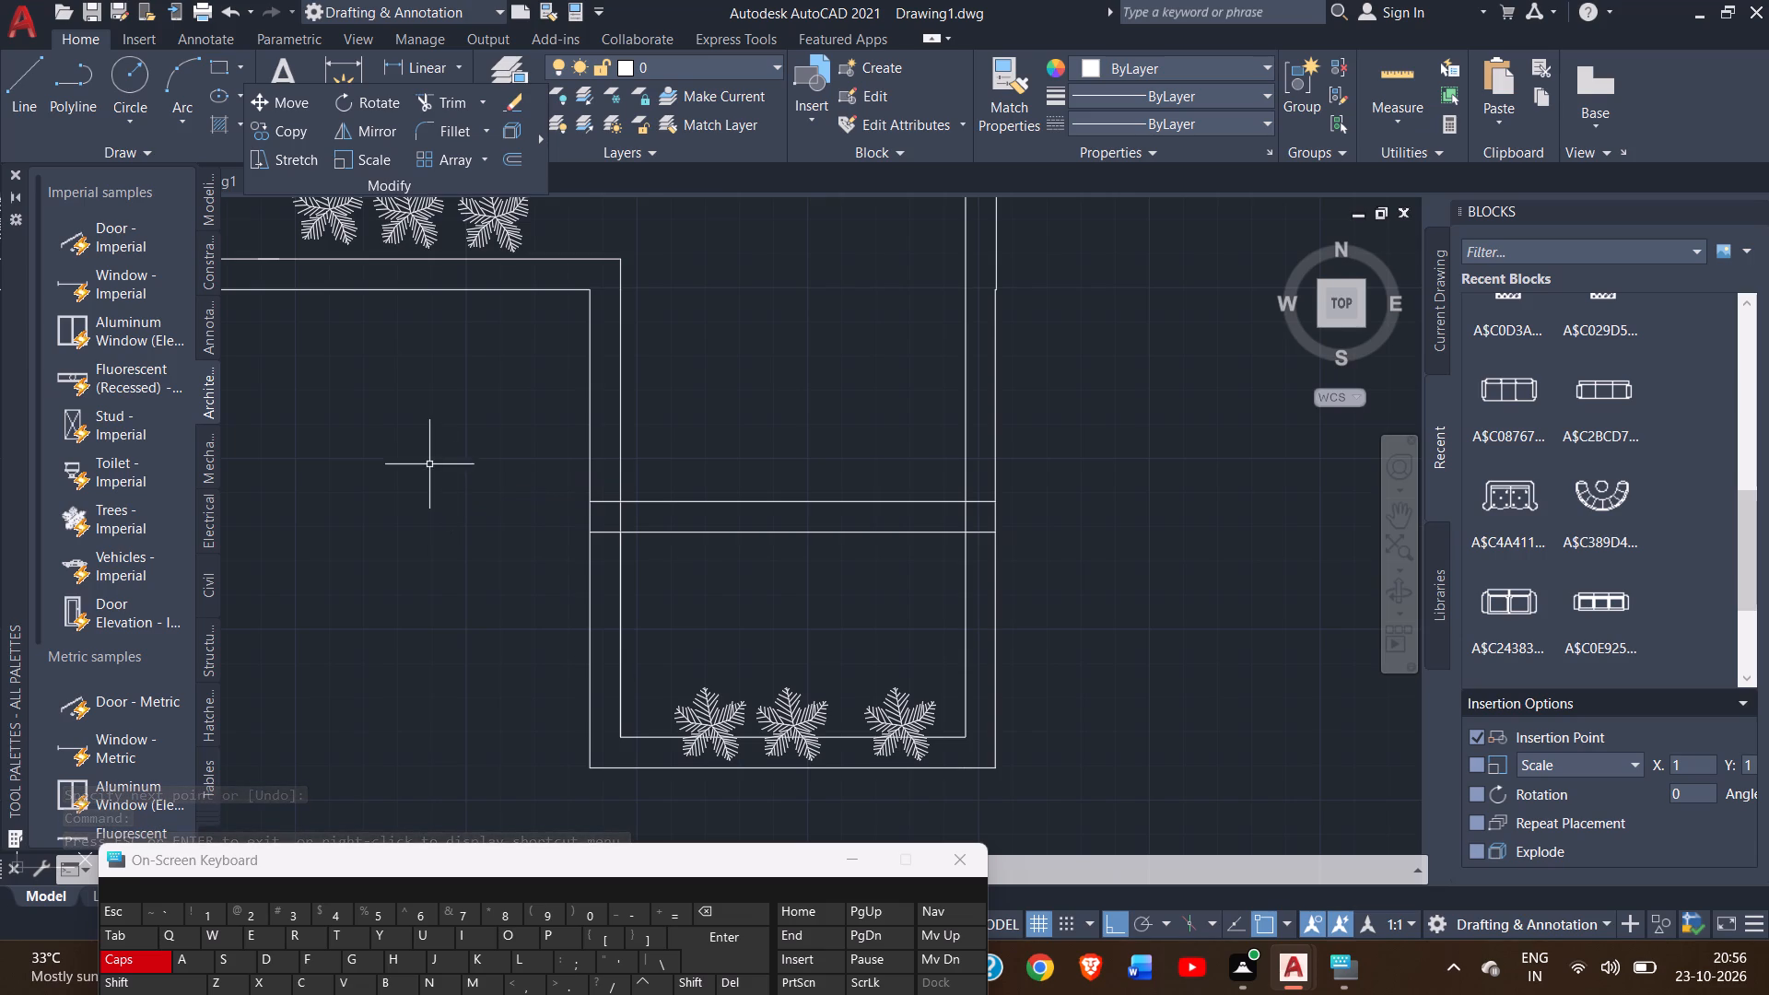
{"action": "left_click", "coordinate": [460, 102]}
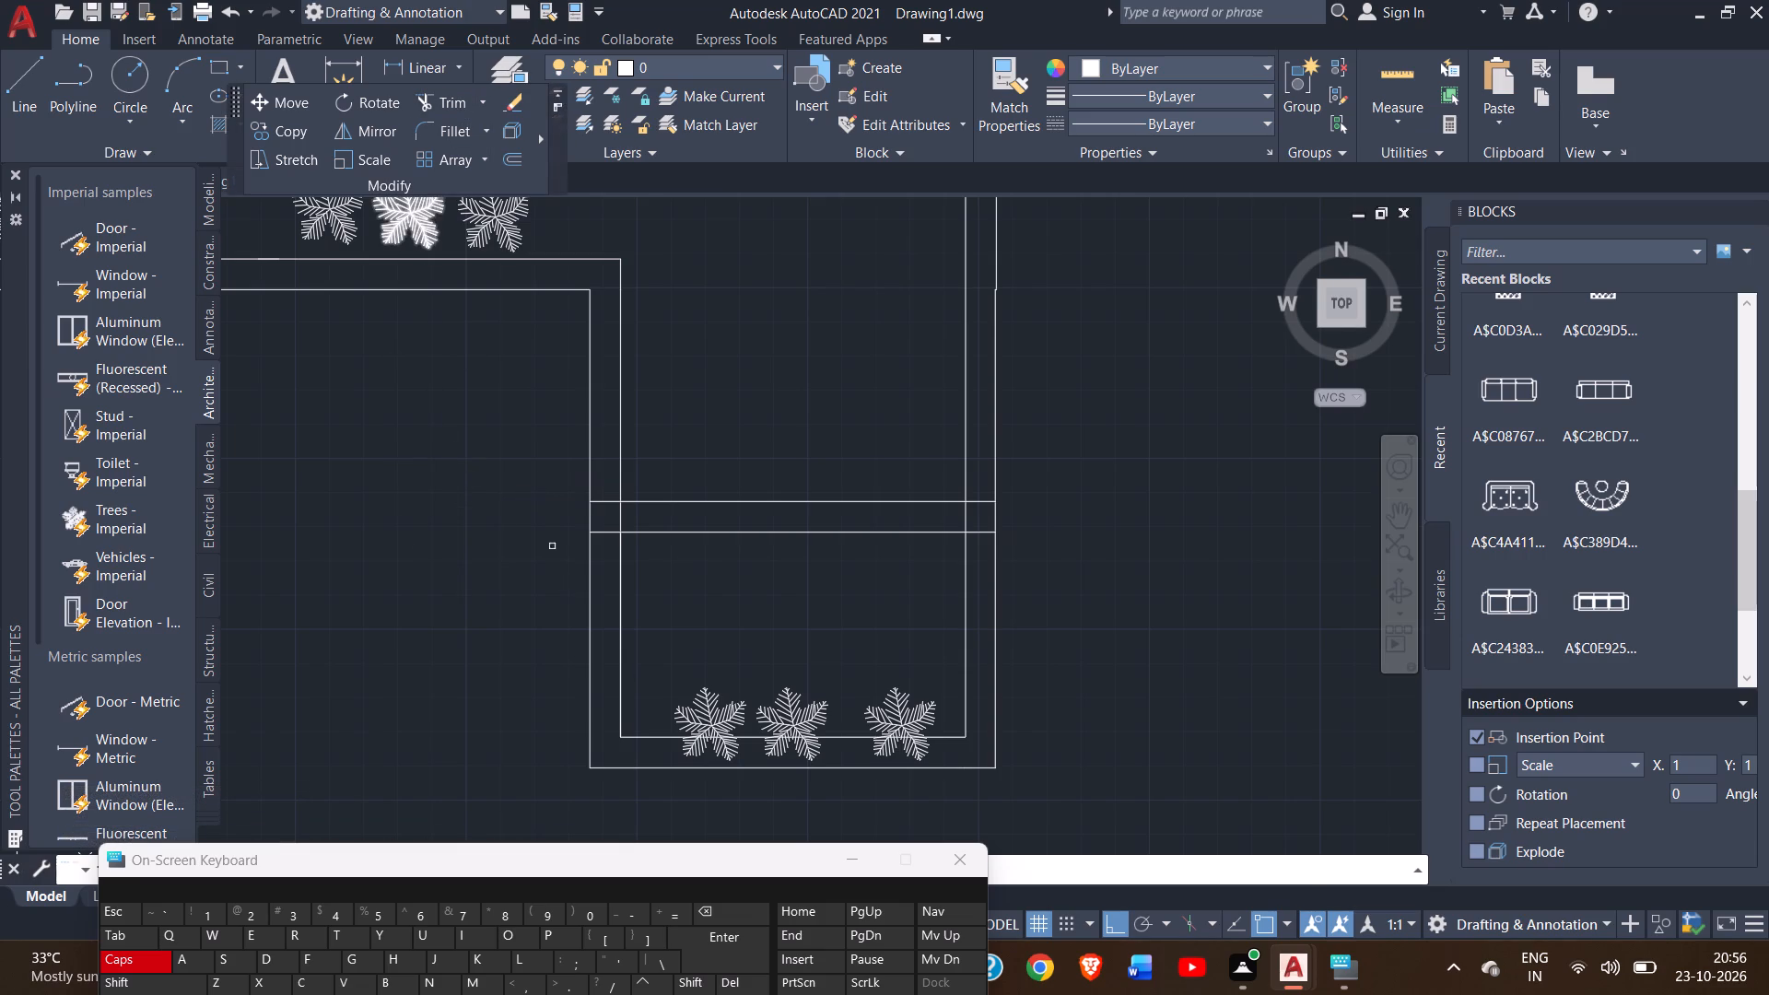
{"action": "left_click_drag", "start_coordinate": [549, 613], "coordinate": [1028, 607]}
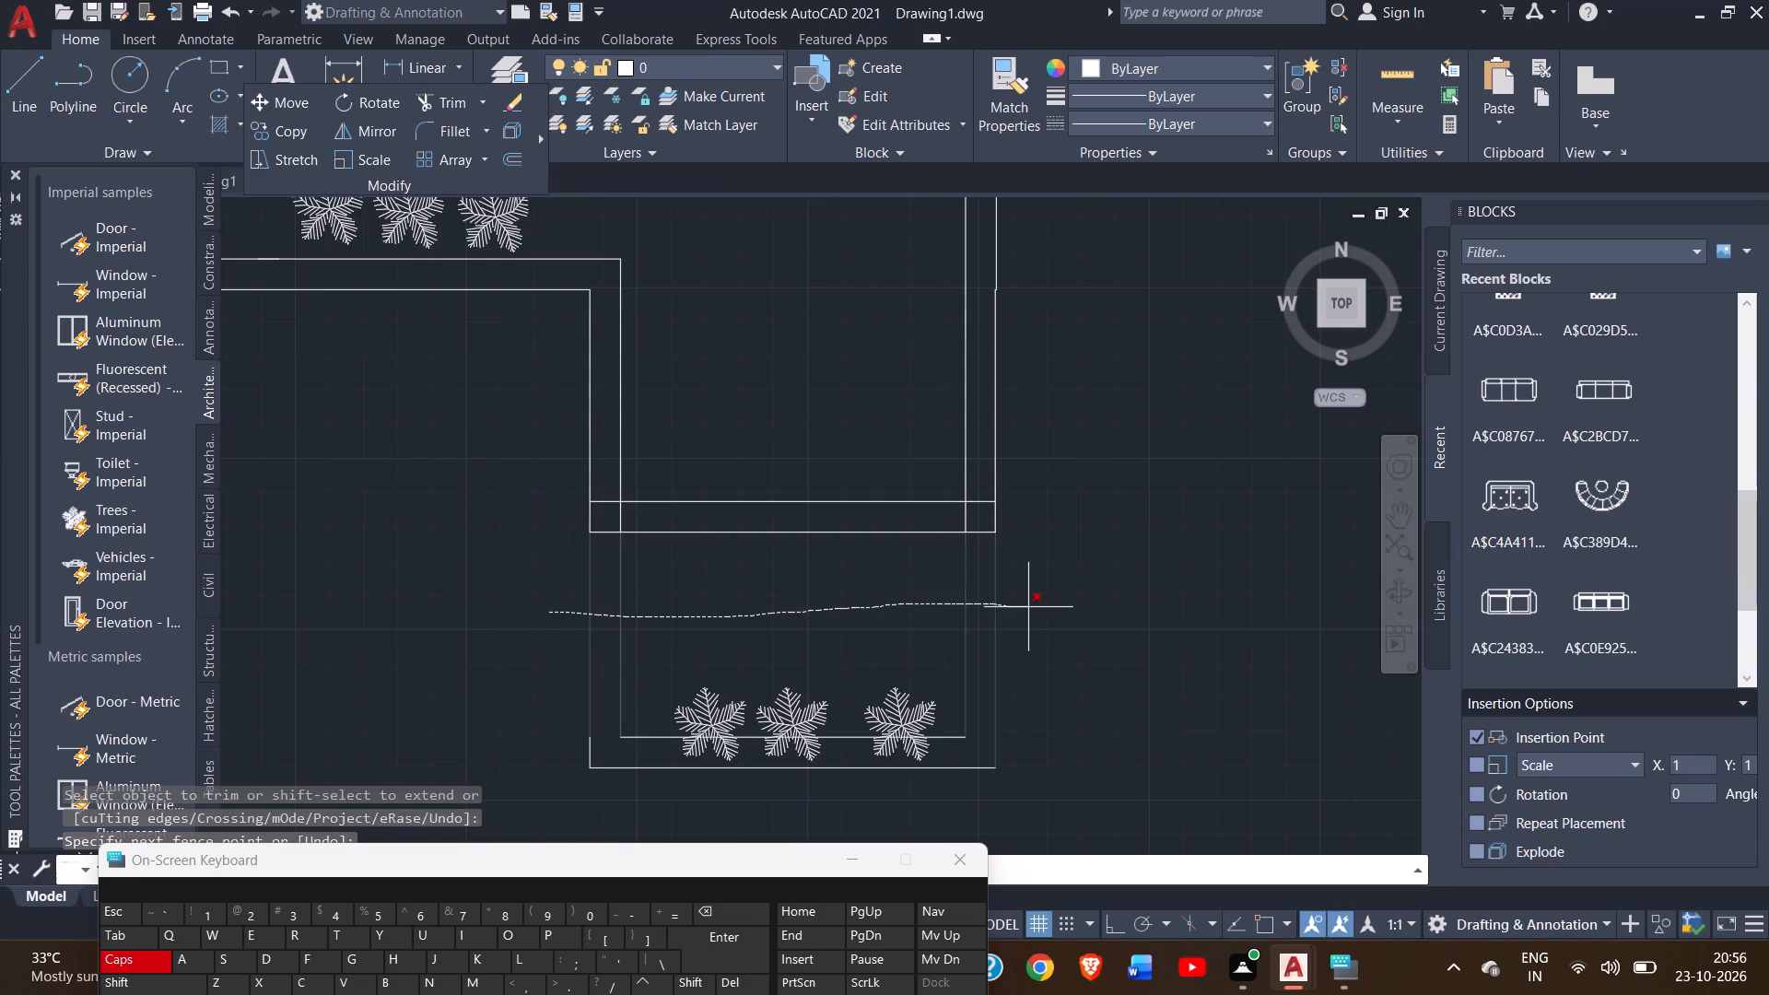
{"action": "left_click_drag", "start_coordinate": [1028, 607], "coordinate": [1029, 607]}
{"action": "left_click", "coordinate": [1029, 607]}
Trim the extension's old southern wall lines around the row of three plants.
{"action": "left_click", "coordinate": [784, 724]}
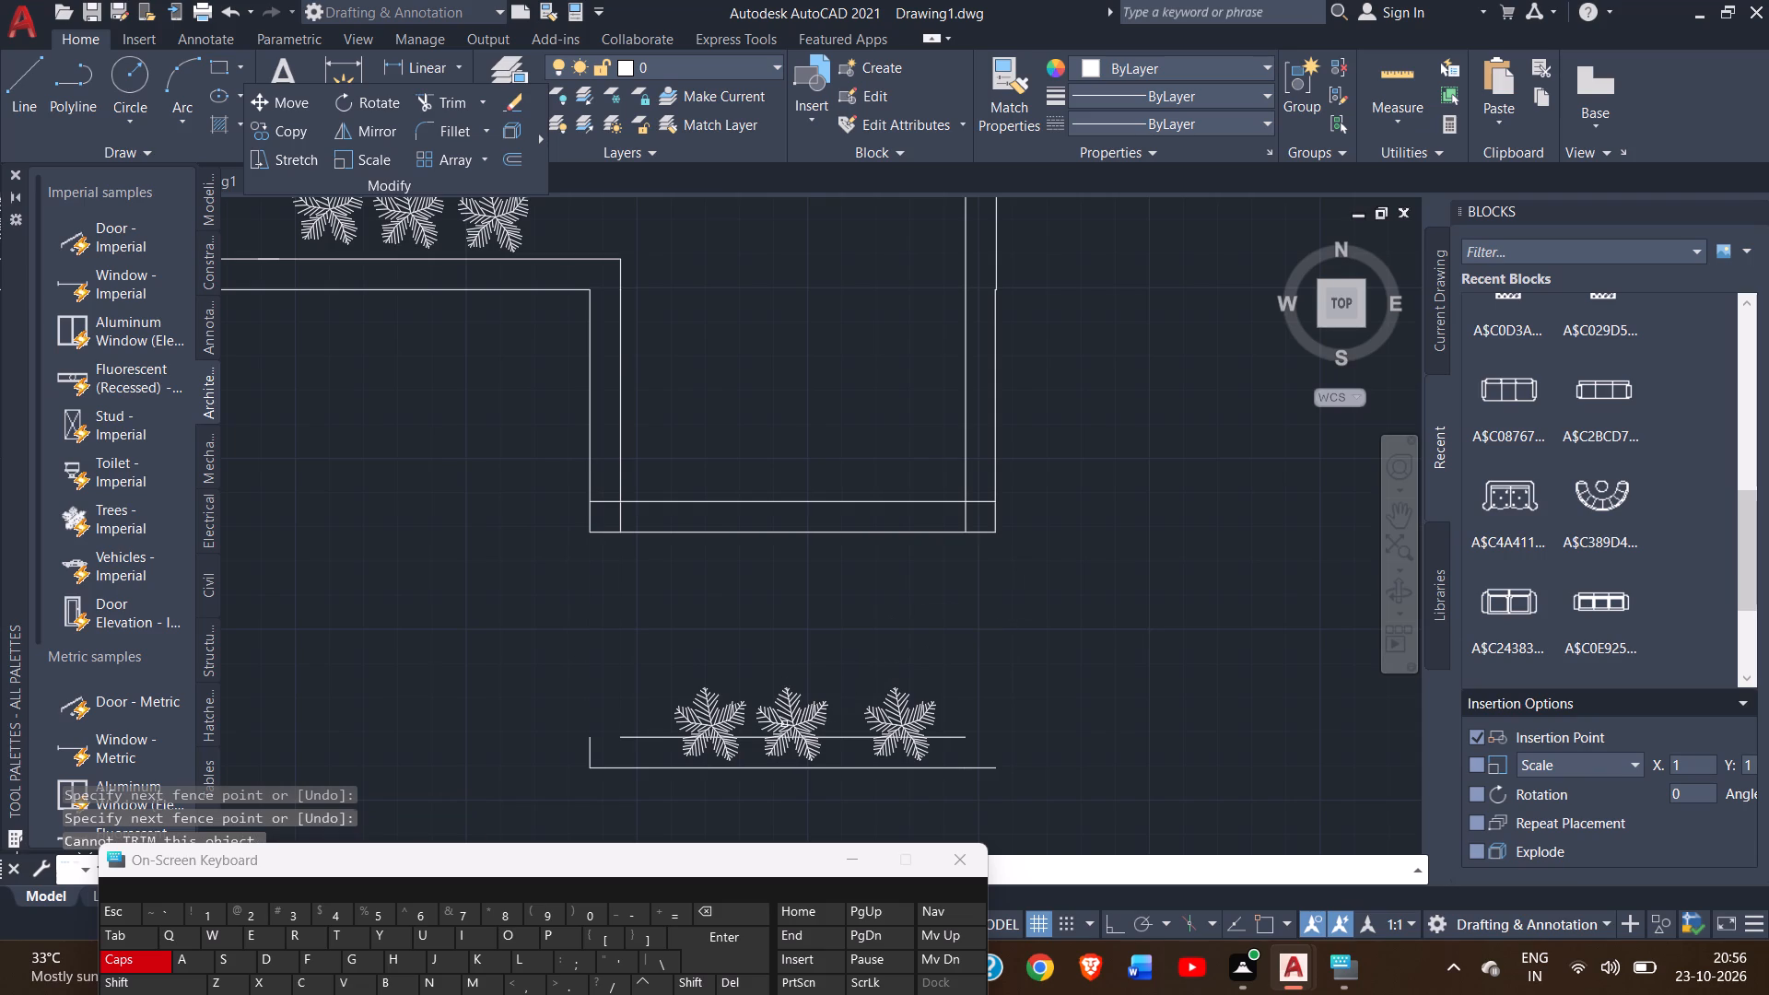
{"action": "left_click", "coordinate": [804, 729]}
{"action": "left_click_drag", "start_coordinate": [970, 725], "coordinate": [896, 795]}
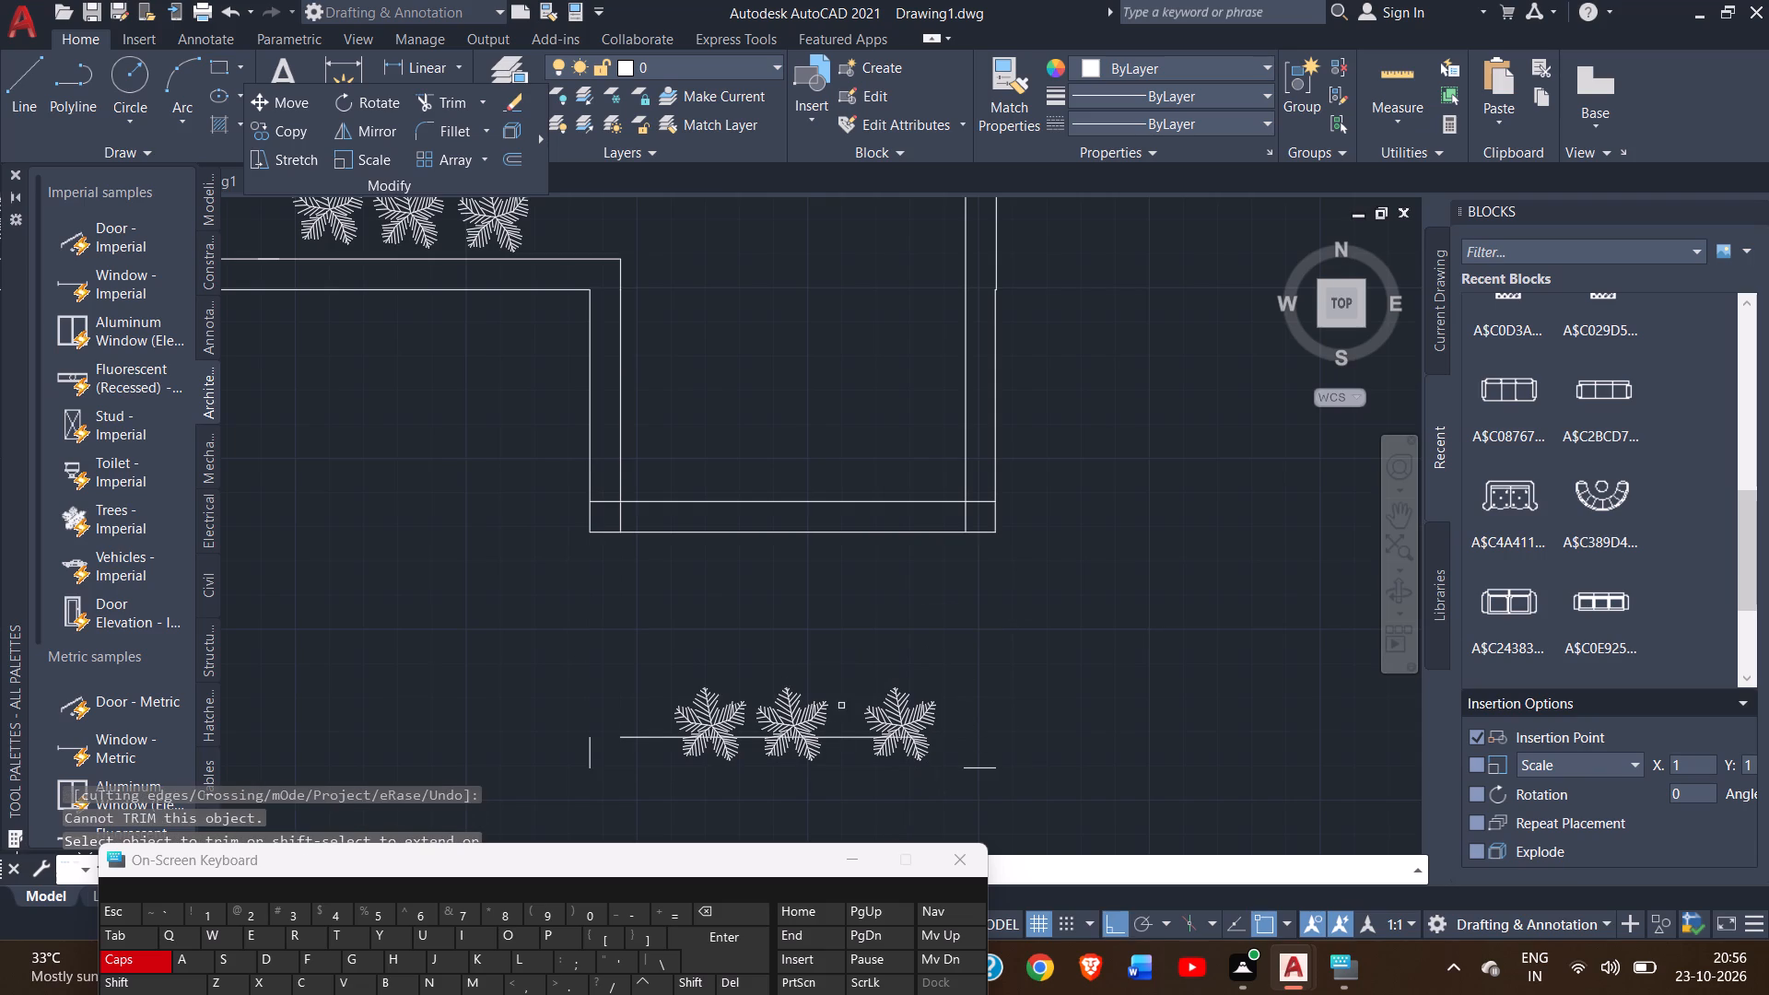
{"action": "left_click_drag", "start_coordinate": [841, 705], "coordinate": [778, 766]}
{"action": "left_click_drag", "start_coordinate": [773, 720], "coordinate": [693, 755]}
{"action": "left_click_drag", "start_coordinate": [693, 755], "coordinate": [692, 755]}
{"action": "left_click_drag", "start_coordinate": [643, 696], "coordinate": [697, 798]}
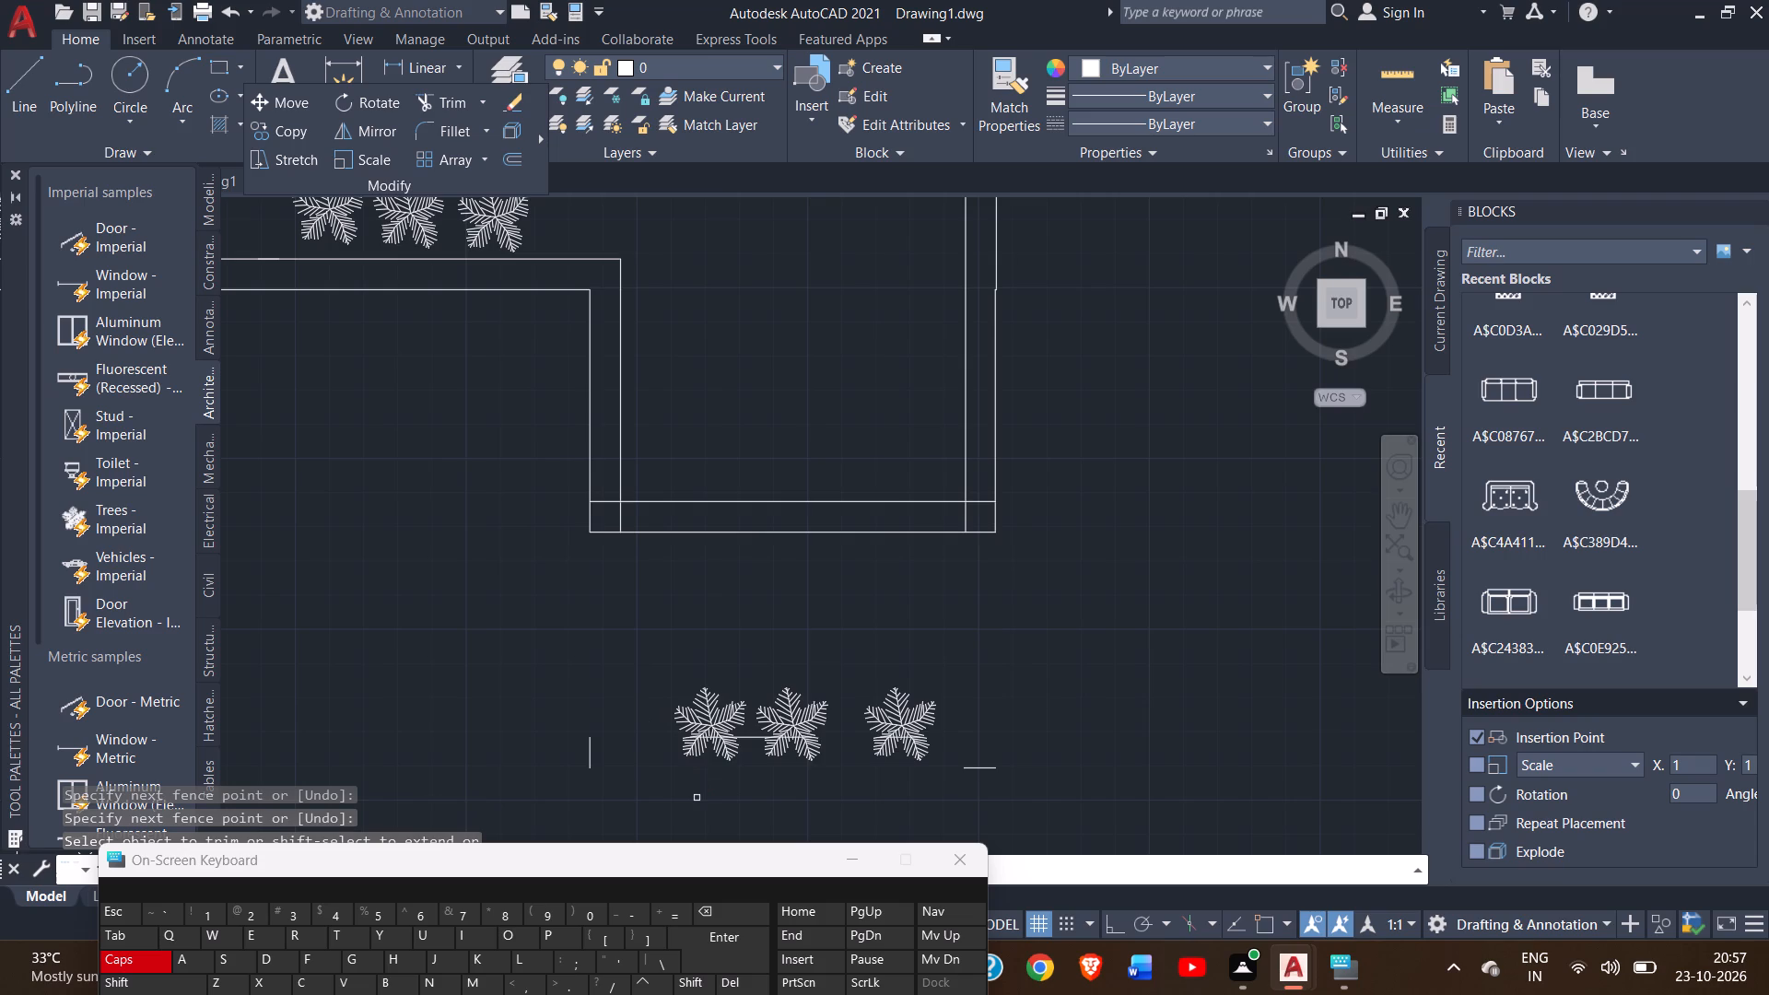
{"action": "right_click", "coordinate": [697, 798]}
{"action": "left_click", "coordinate": [727, 487]}
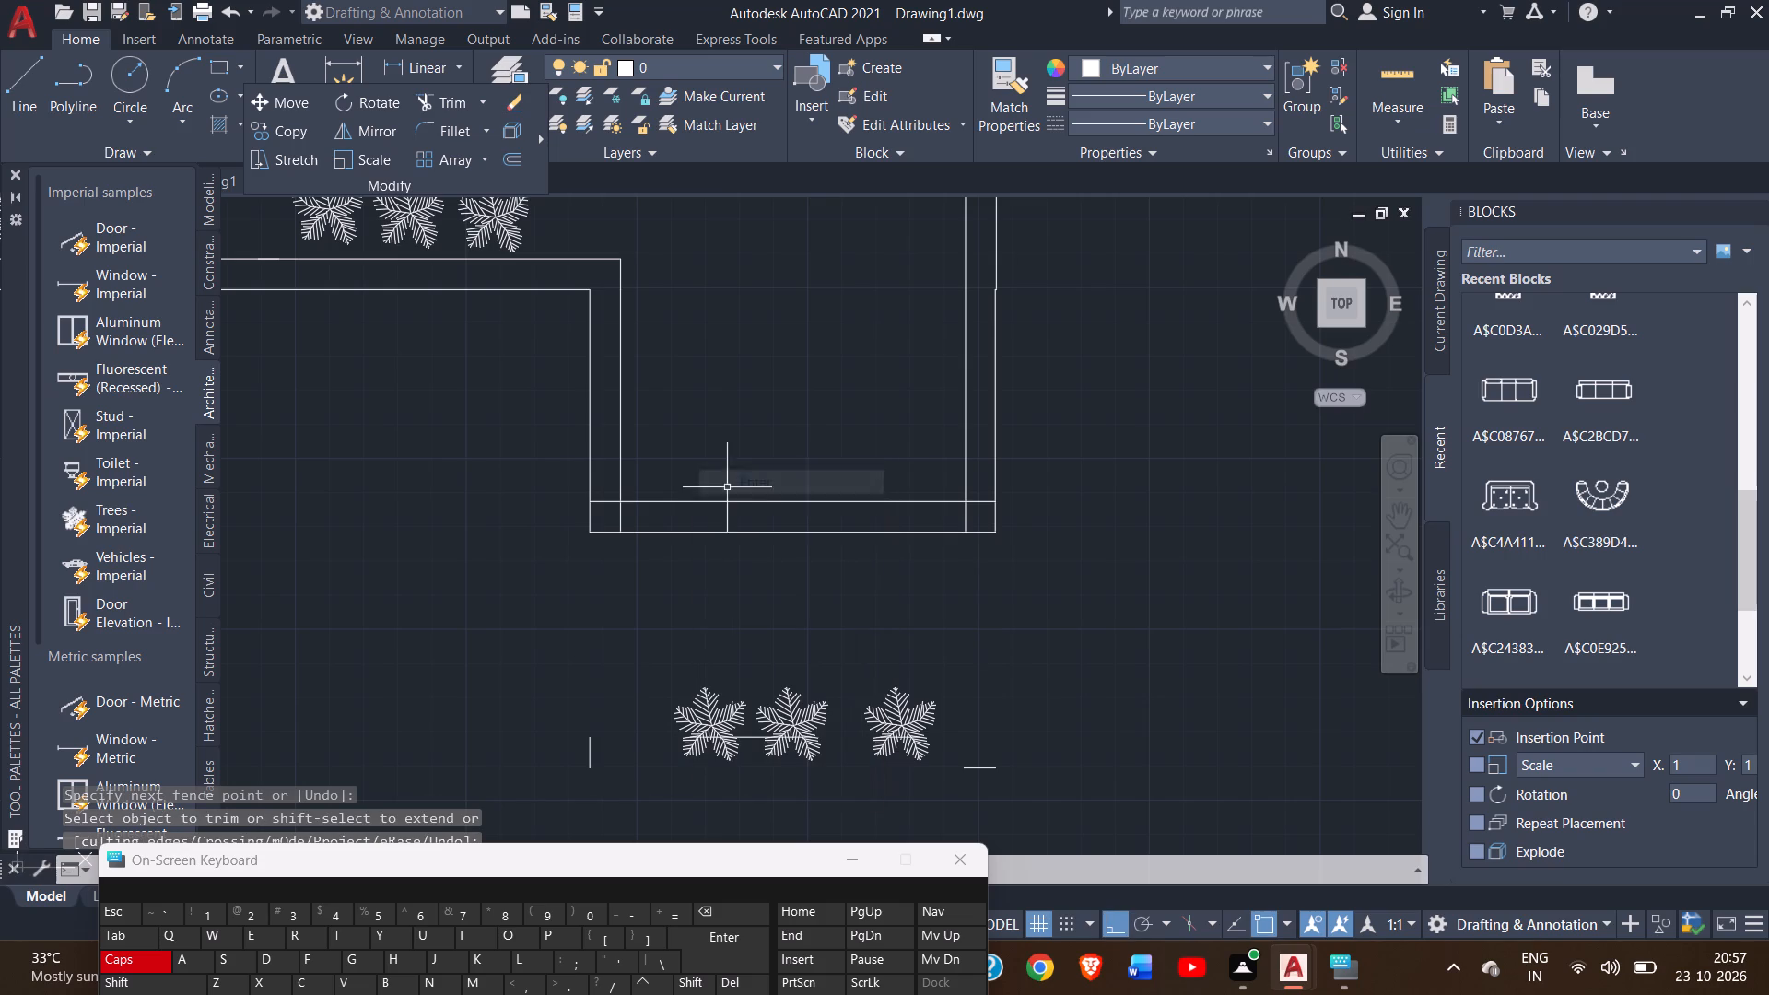
Delete the three plants south of the new cross wall.
{"action": "left_click", "coordinate": [695, 712]}
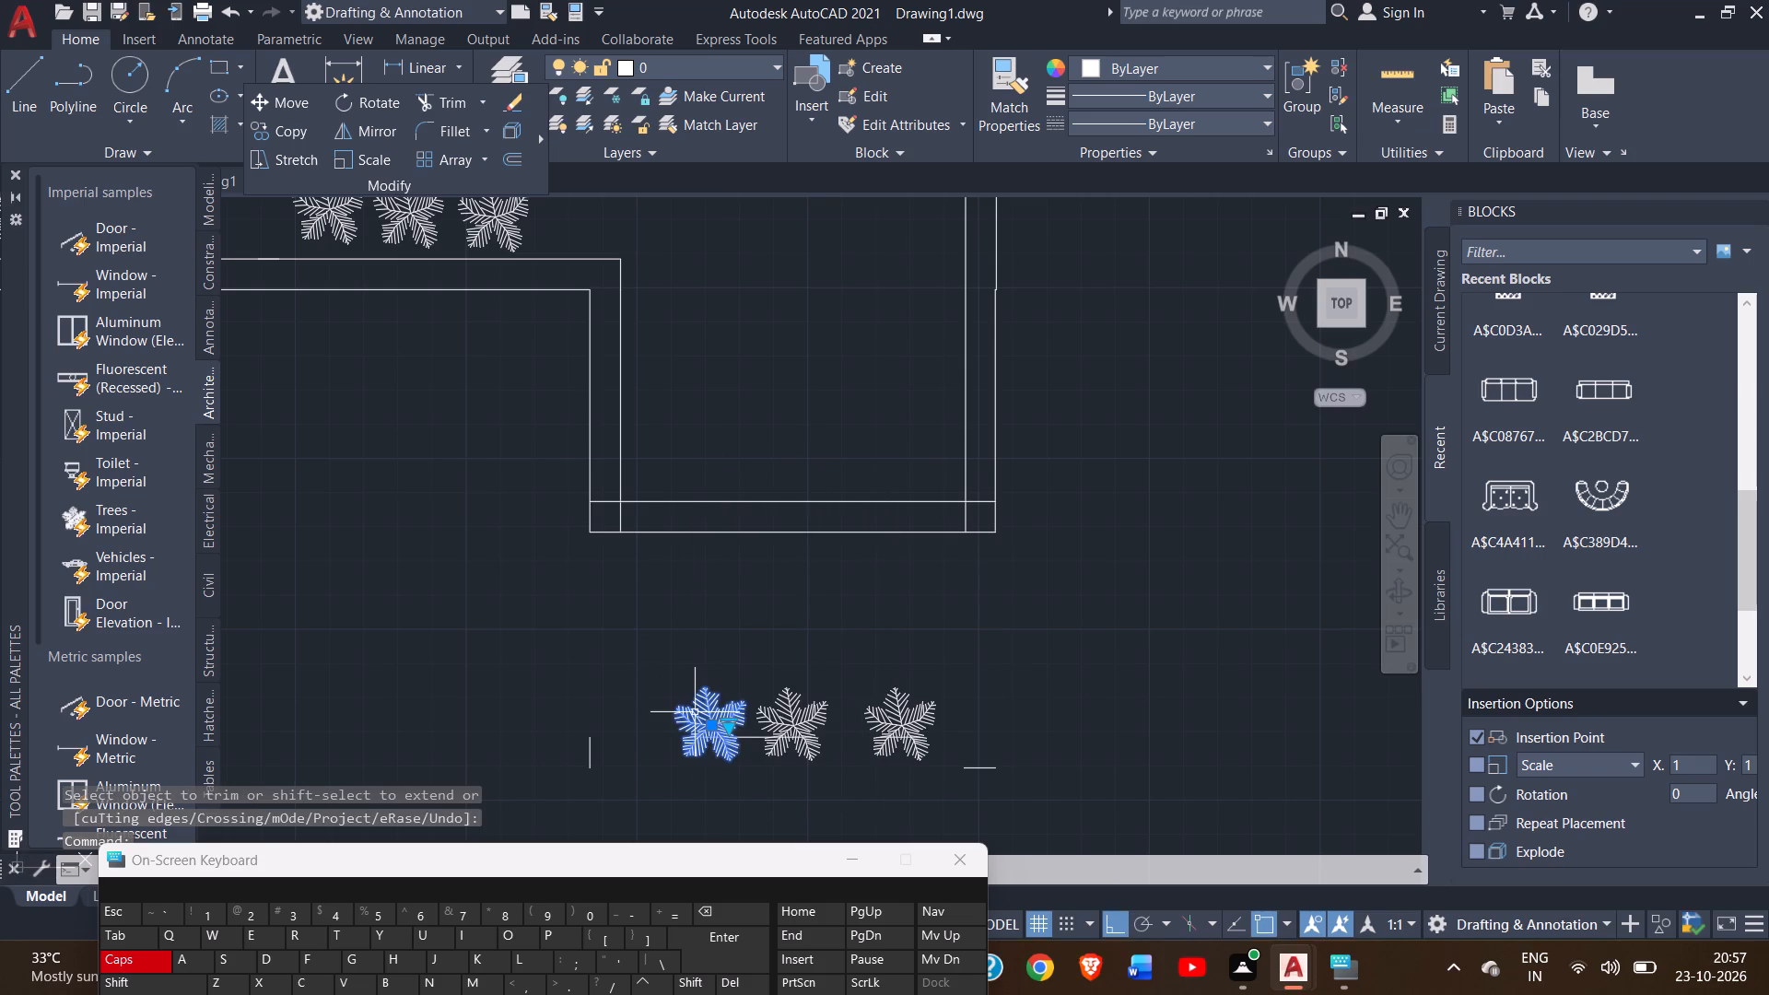
{"action": "key", "text": "Delete"}
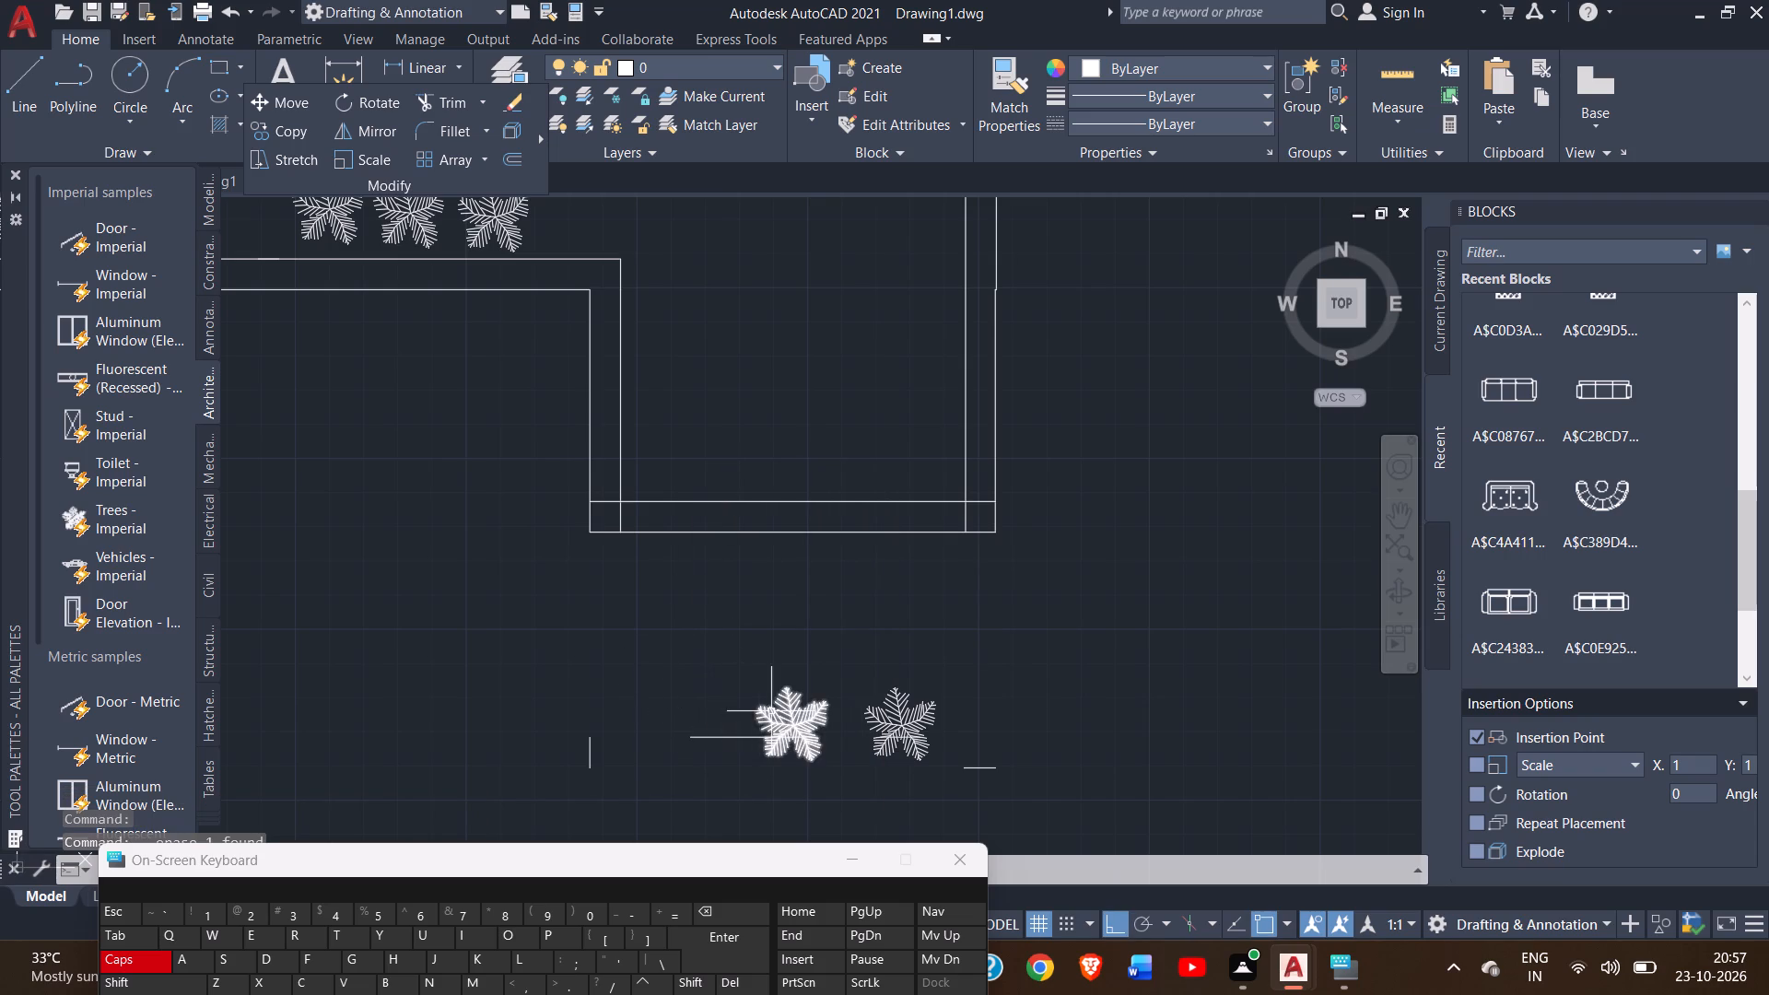
{"action": "left_click", "coordinate": [771, 711]}
{"action": "key", "text": "Delete"}
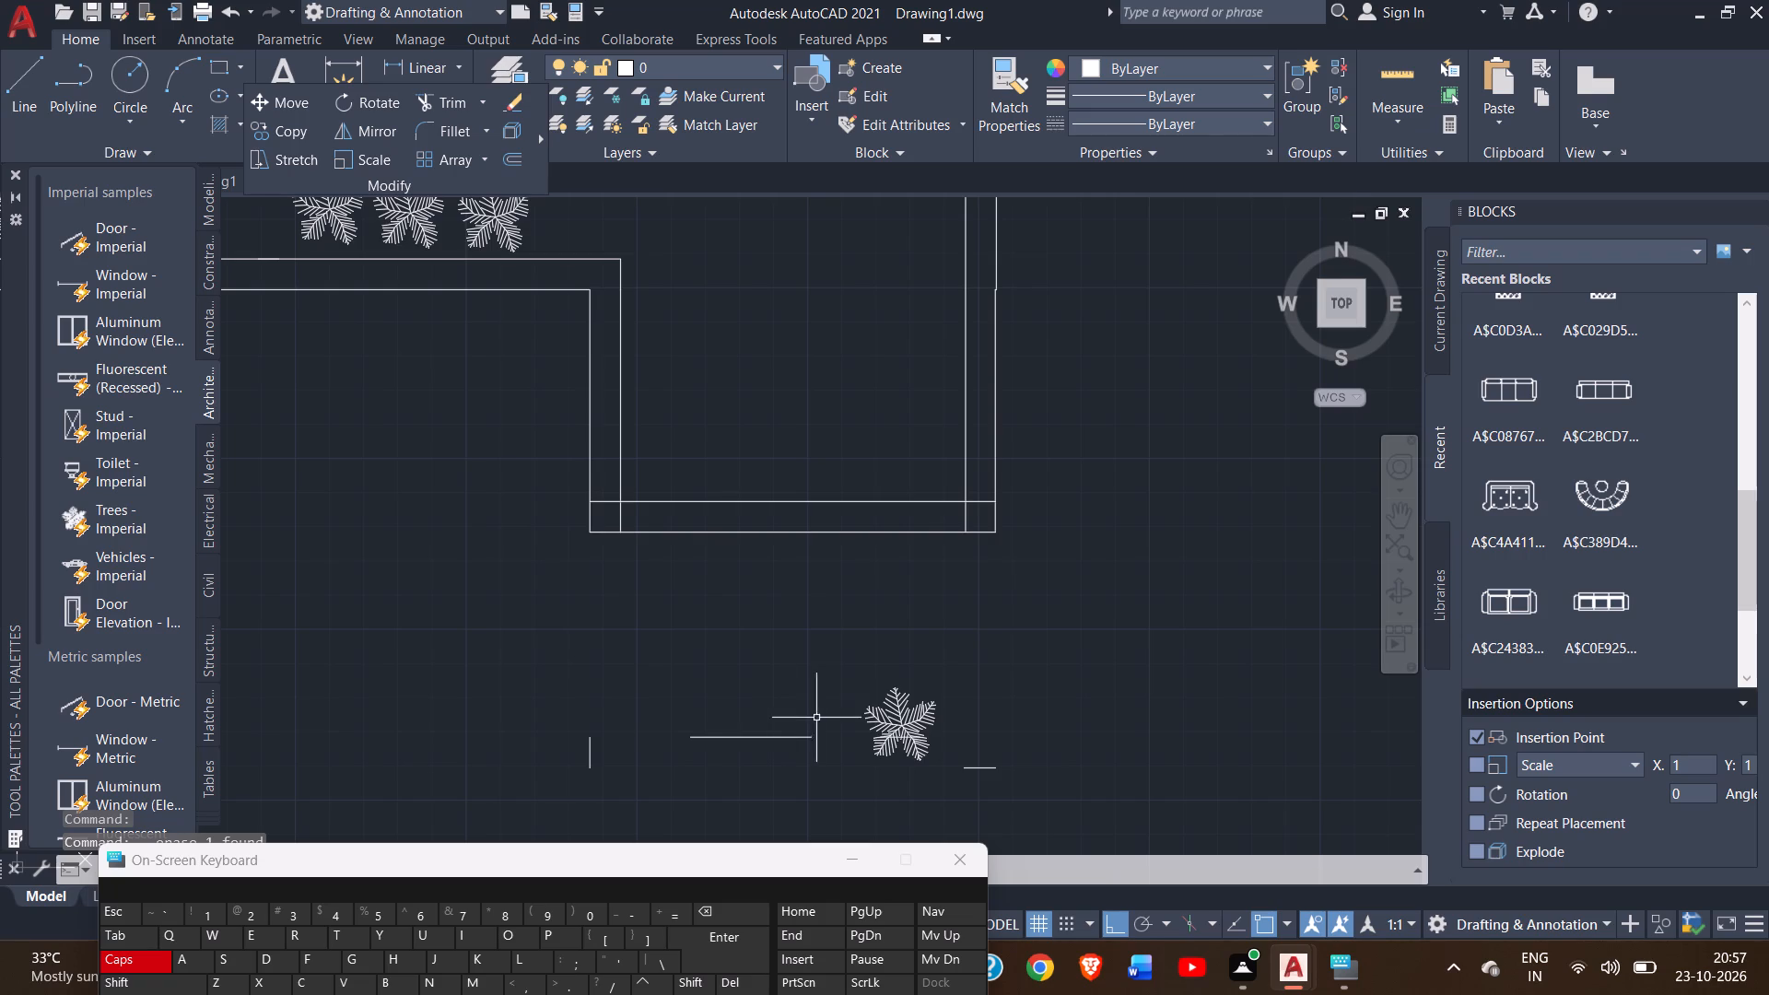
{"action": "left_click", "coordinate": [897, 699]}
{"action": "key", "text": "Delete"}
Delete the four leftover wall line fragments of the old southern end of the extension.
{"action": "left_click", "coordinate": [719, 737]}
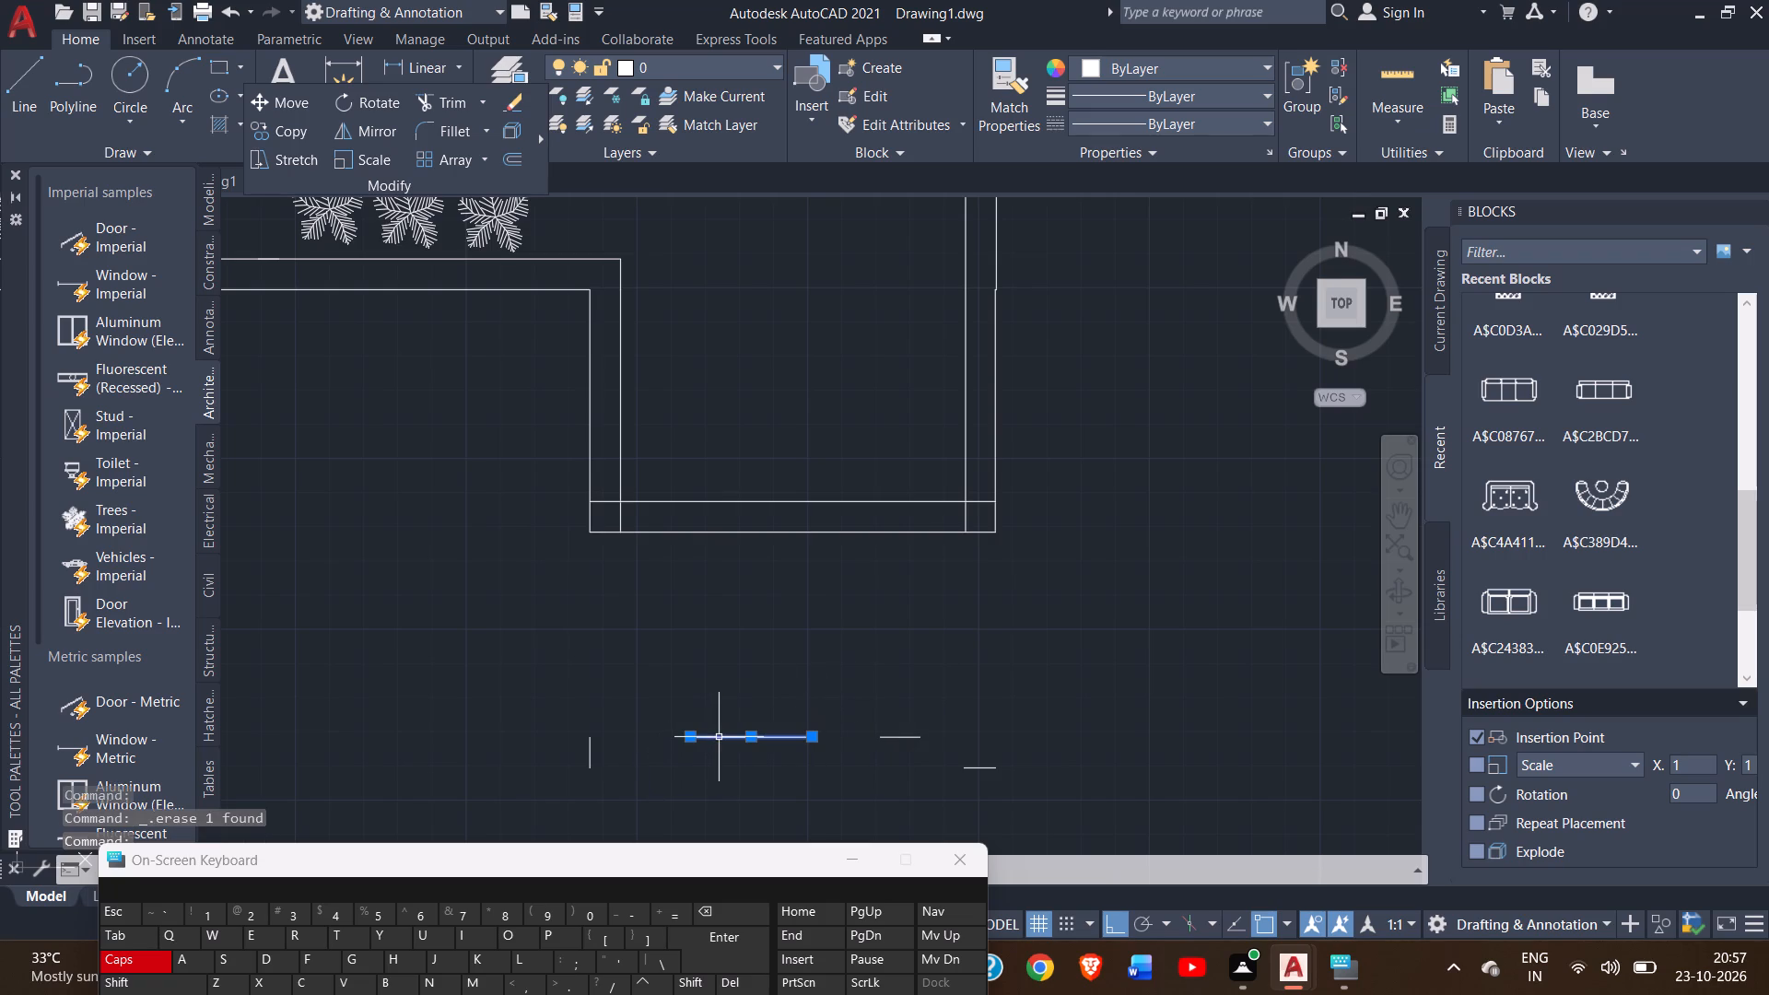
{"action": "key", "text": "Delete"}
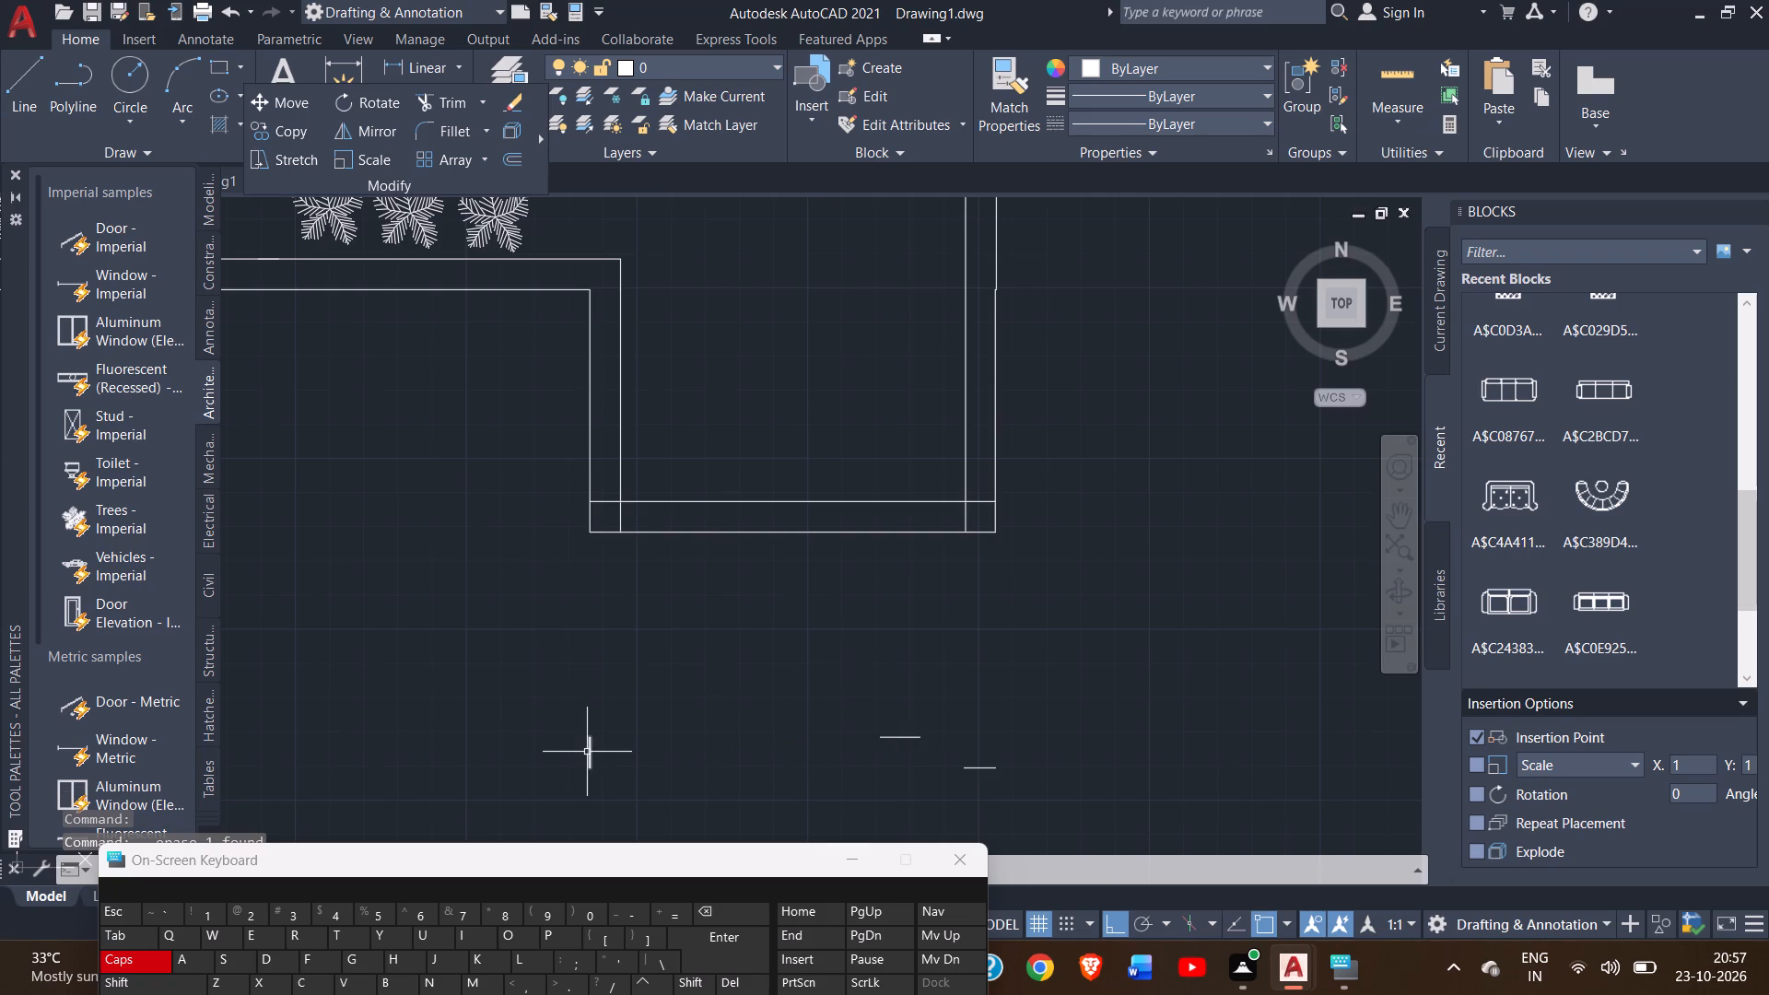
{"action": "left_click", "coordinate": [587, 752]}
{"action": "key", "text": "Delete"}
{"action": "left_click", "coordinate": [899, 740]}
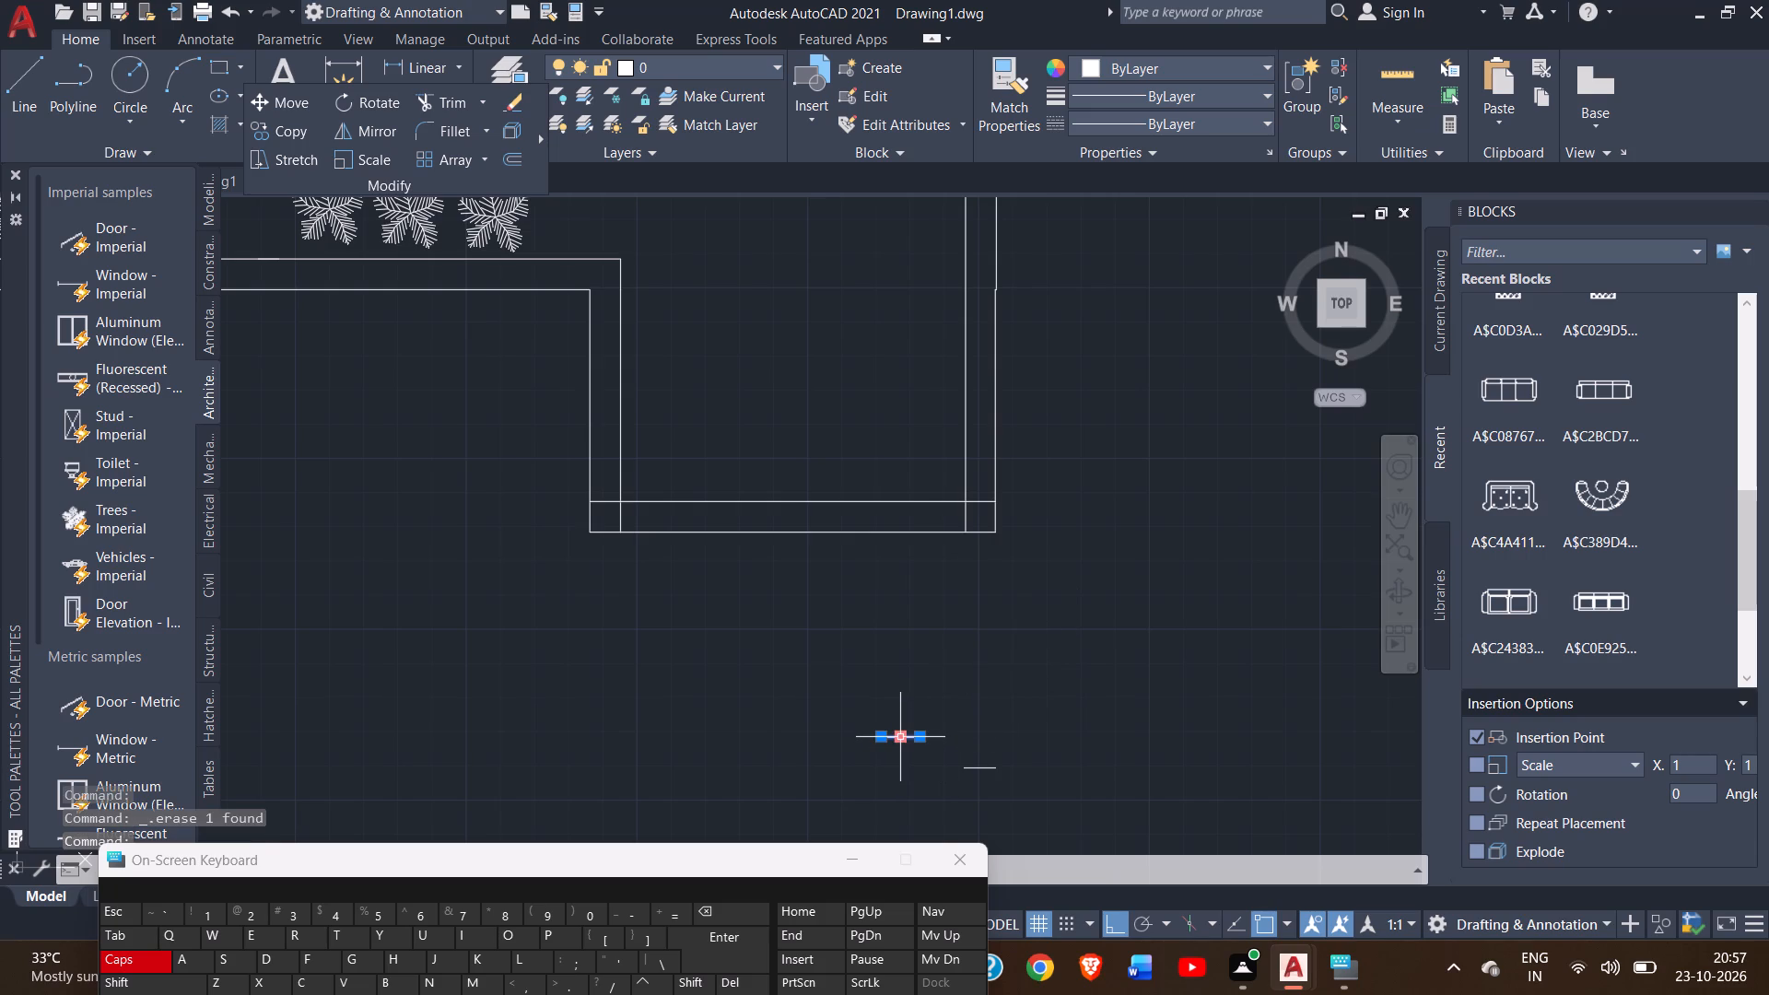
{"action": "key", "text": "Delete"}
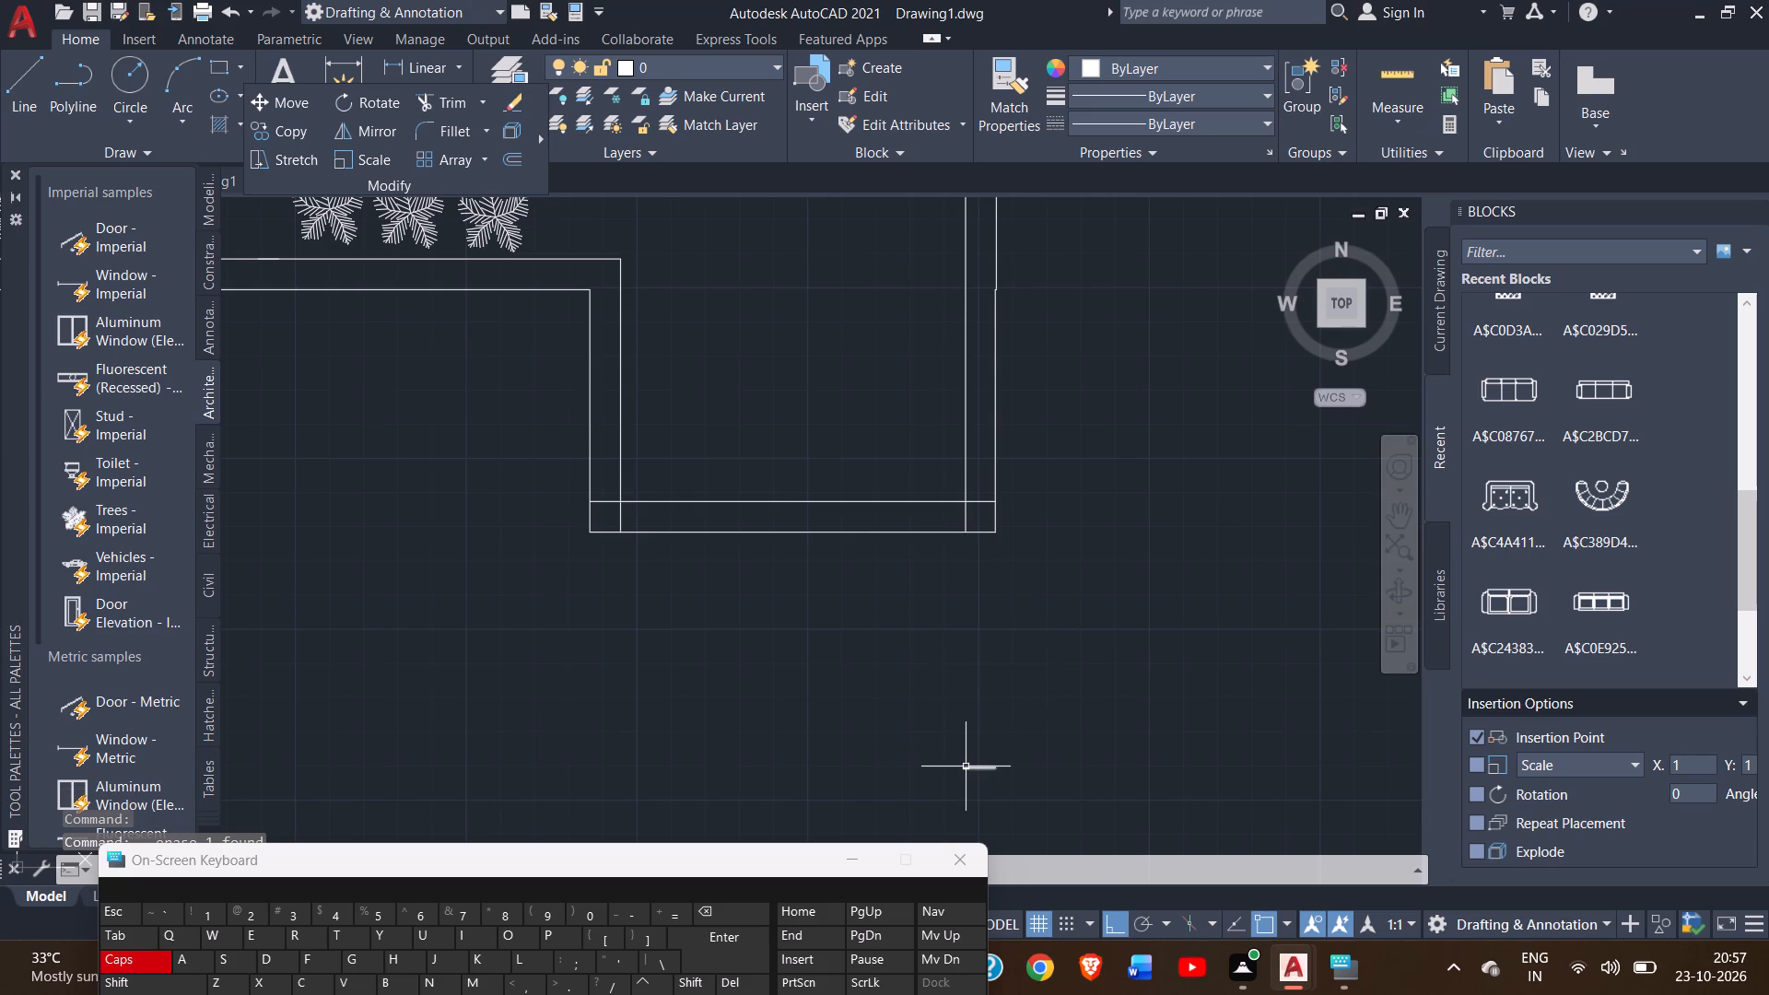
{"action": "left_click", "coordinate": [966, 767]}
{"action": "key", "text": "Delete"}
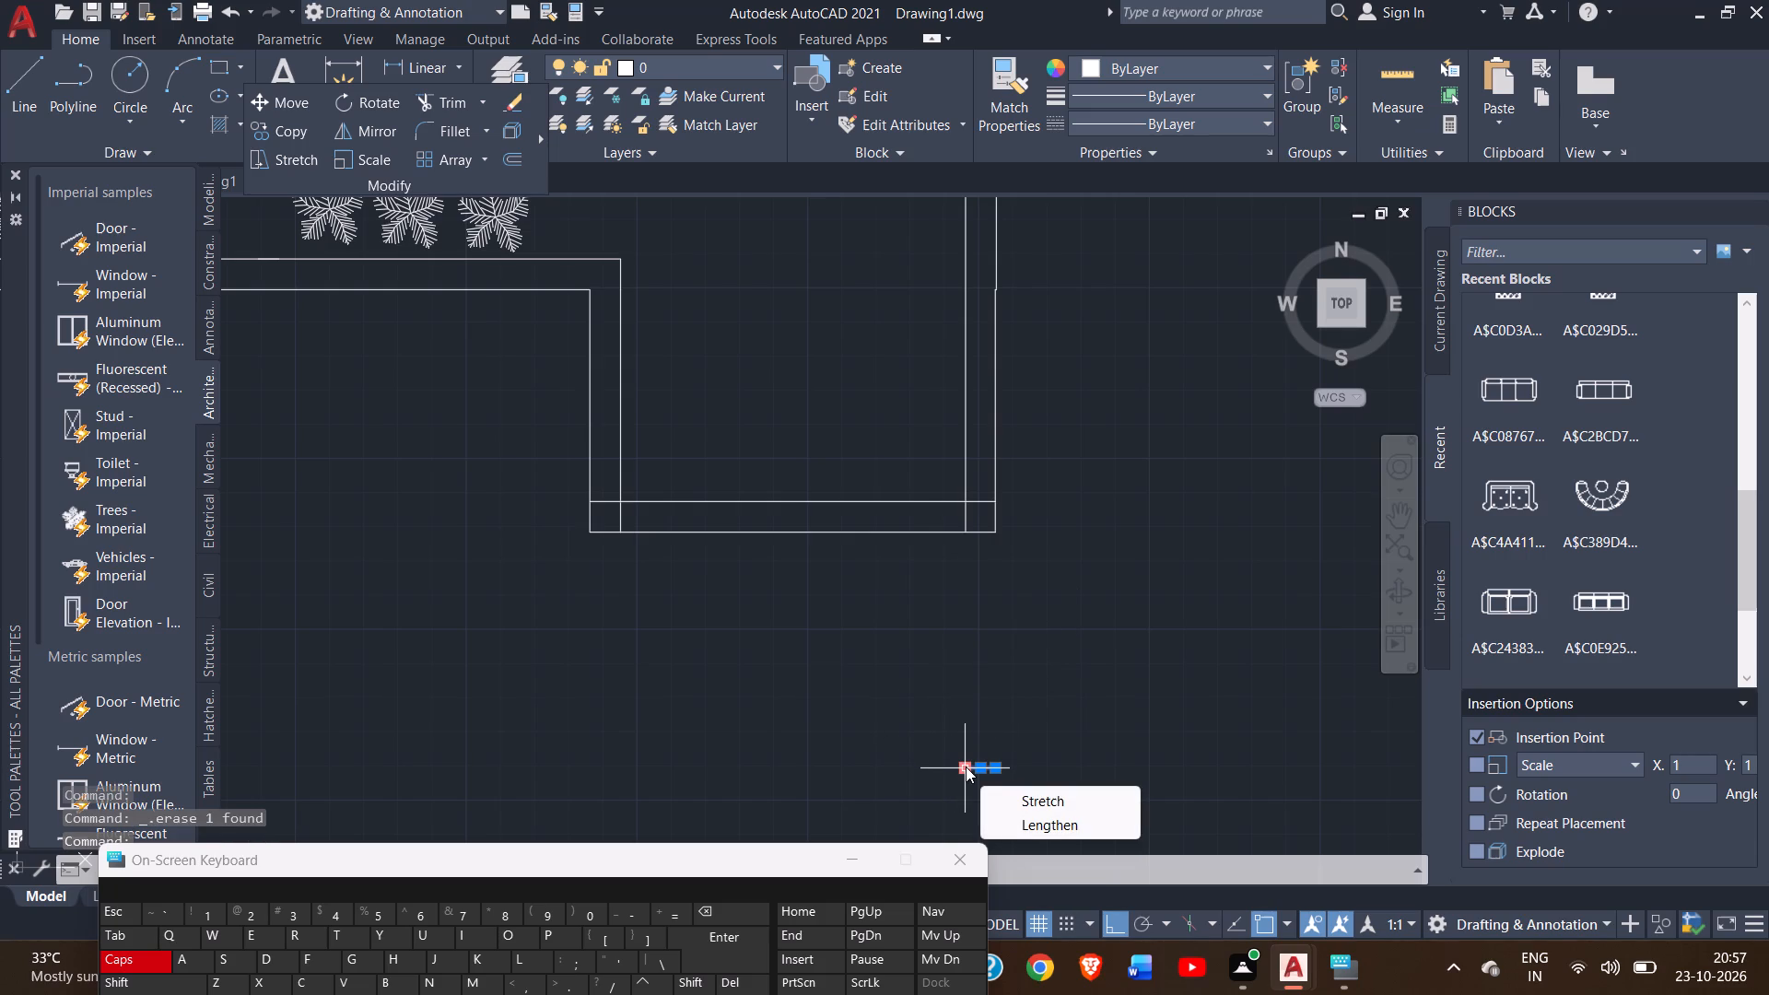
{"action": "key", "text": "Delete"}
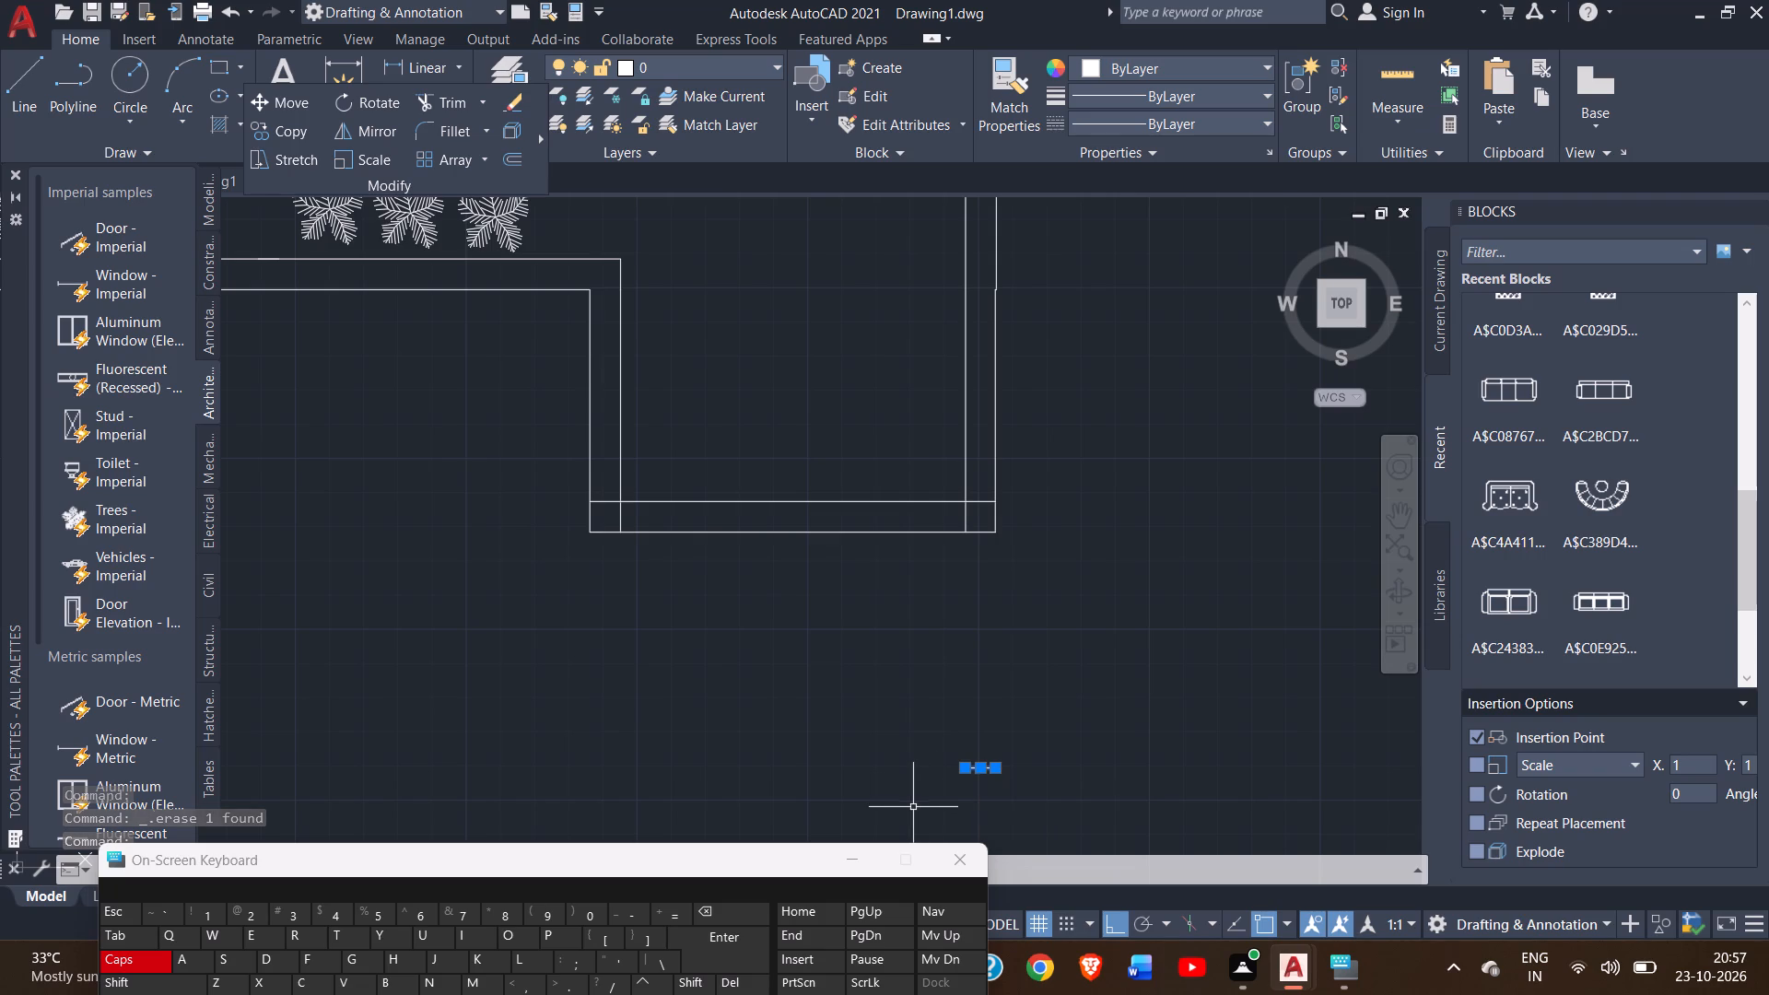
{"action": "key", "text": "Delete"}
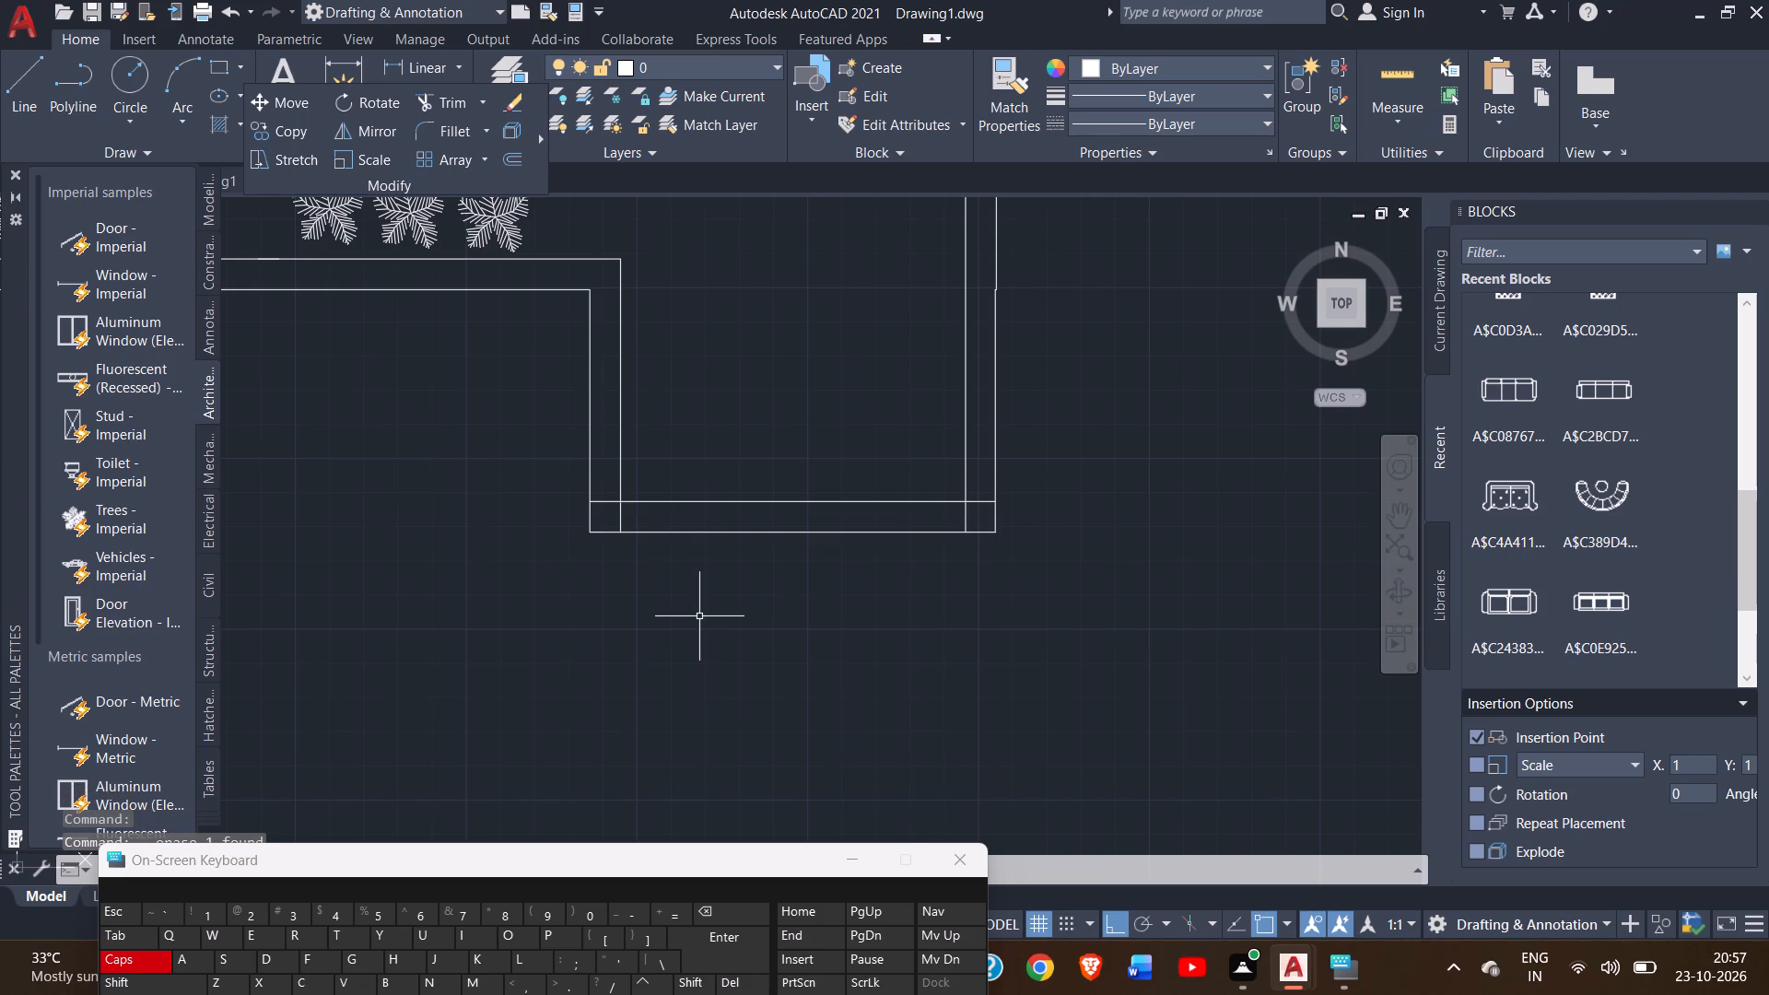
Trim the overlapping inner wall lines at the extension's southwest and southeast corners to leave clean wall corners.
{"action": "left_click", "coordinate": [444, 99]}
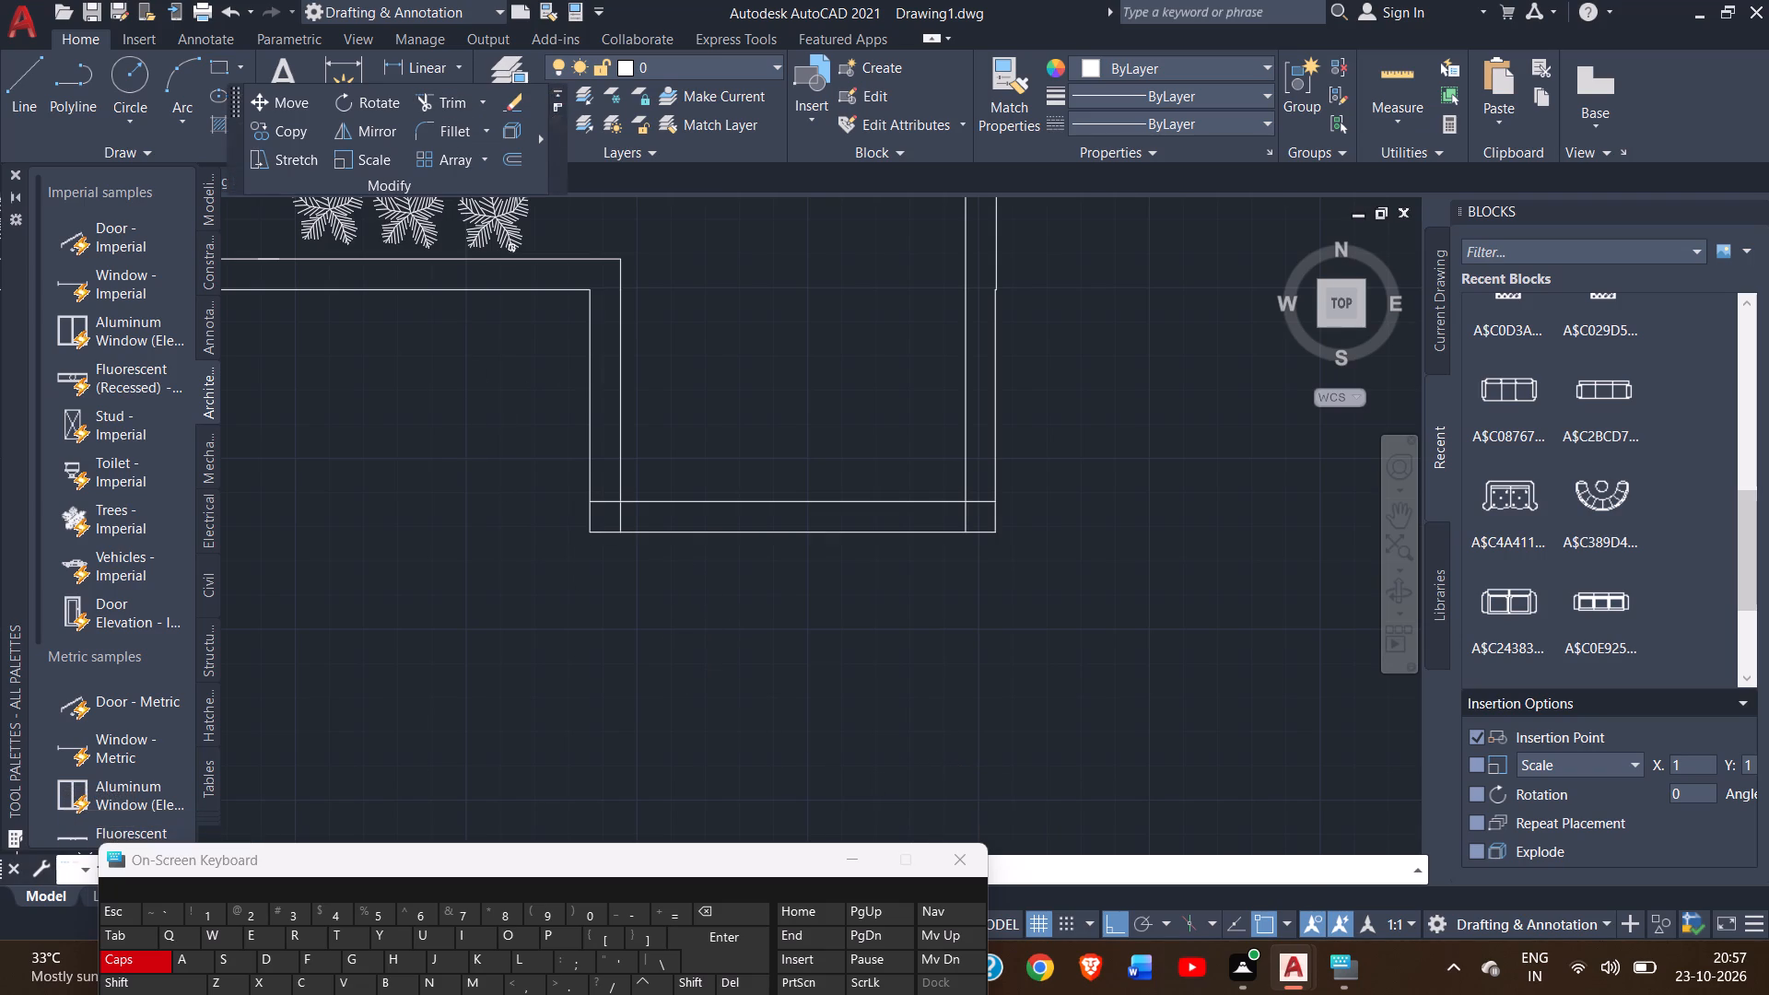
{"action": "left_click_drag", "start_coordinate": [609, 497], "coordinate": [614, 515]}
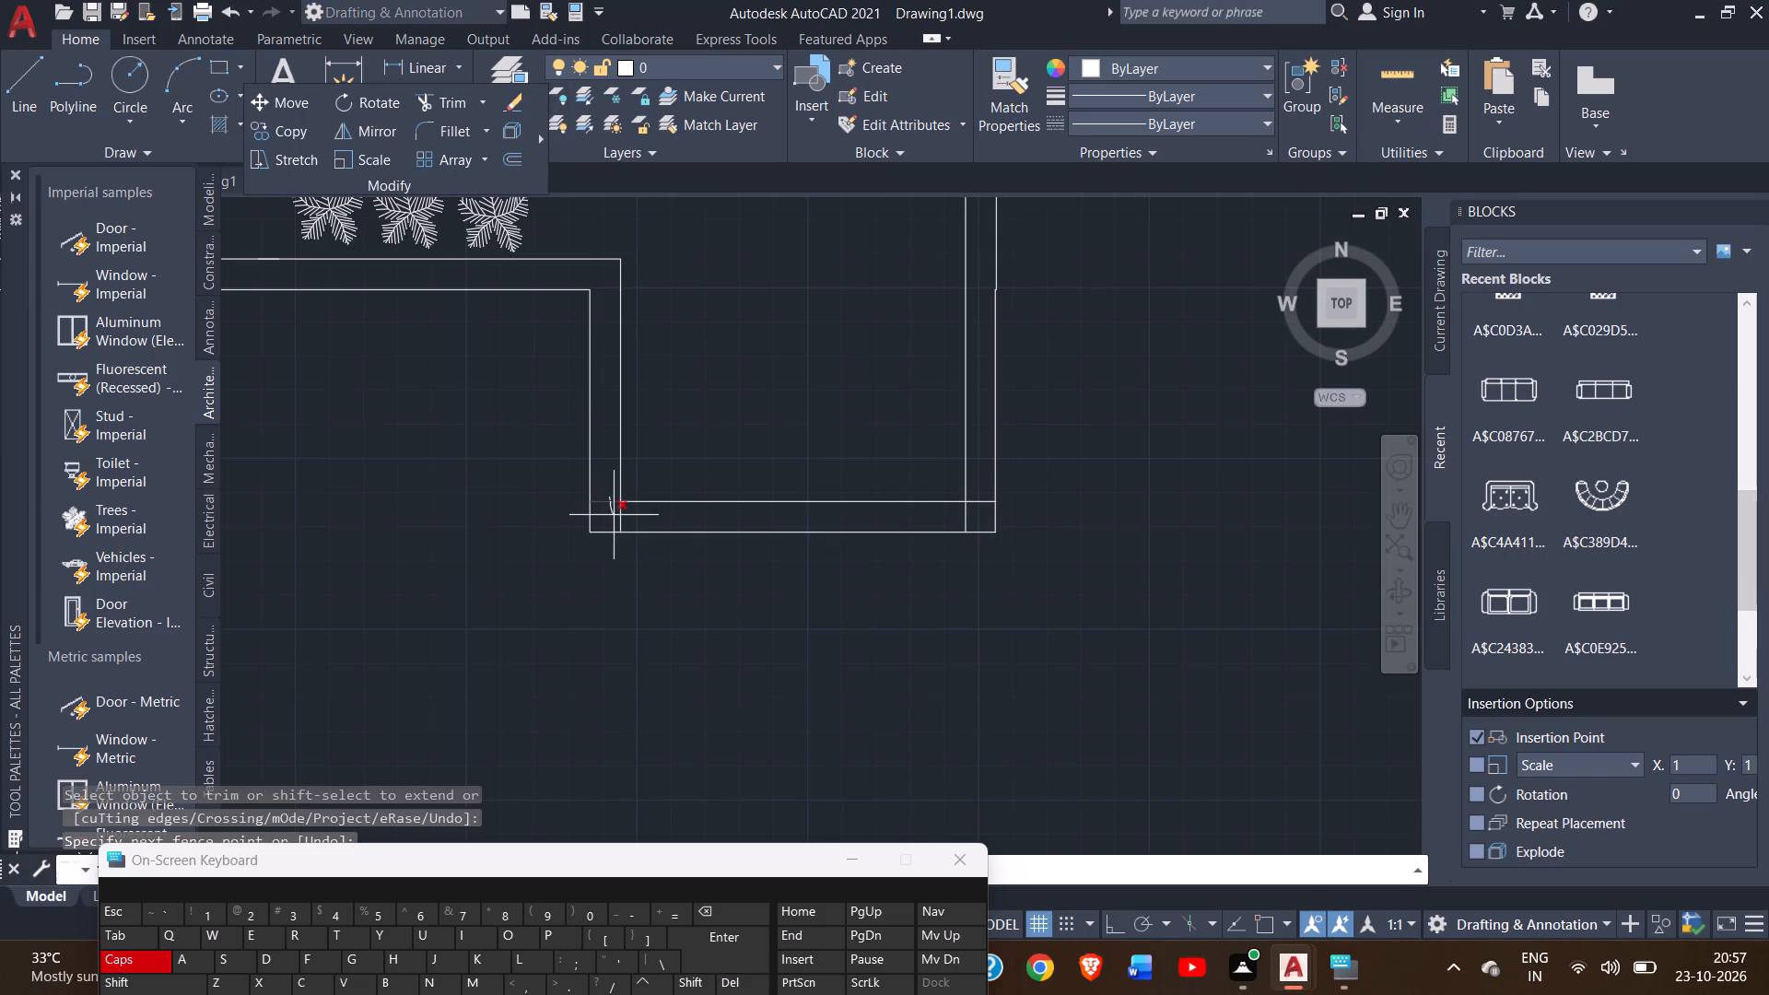
{"action": "left_click_drag", "start_coordinate": [614, 515], "coordinate": [625, 518]}
{"action": "left_click", "coordinate": [625, 518]}
{"action": "left_click", "coordinate": [678, 522]}
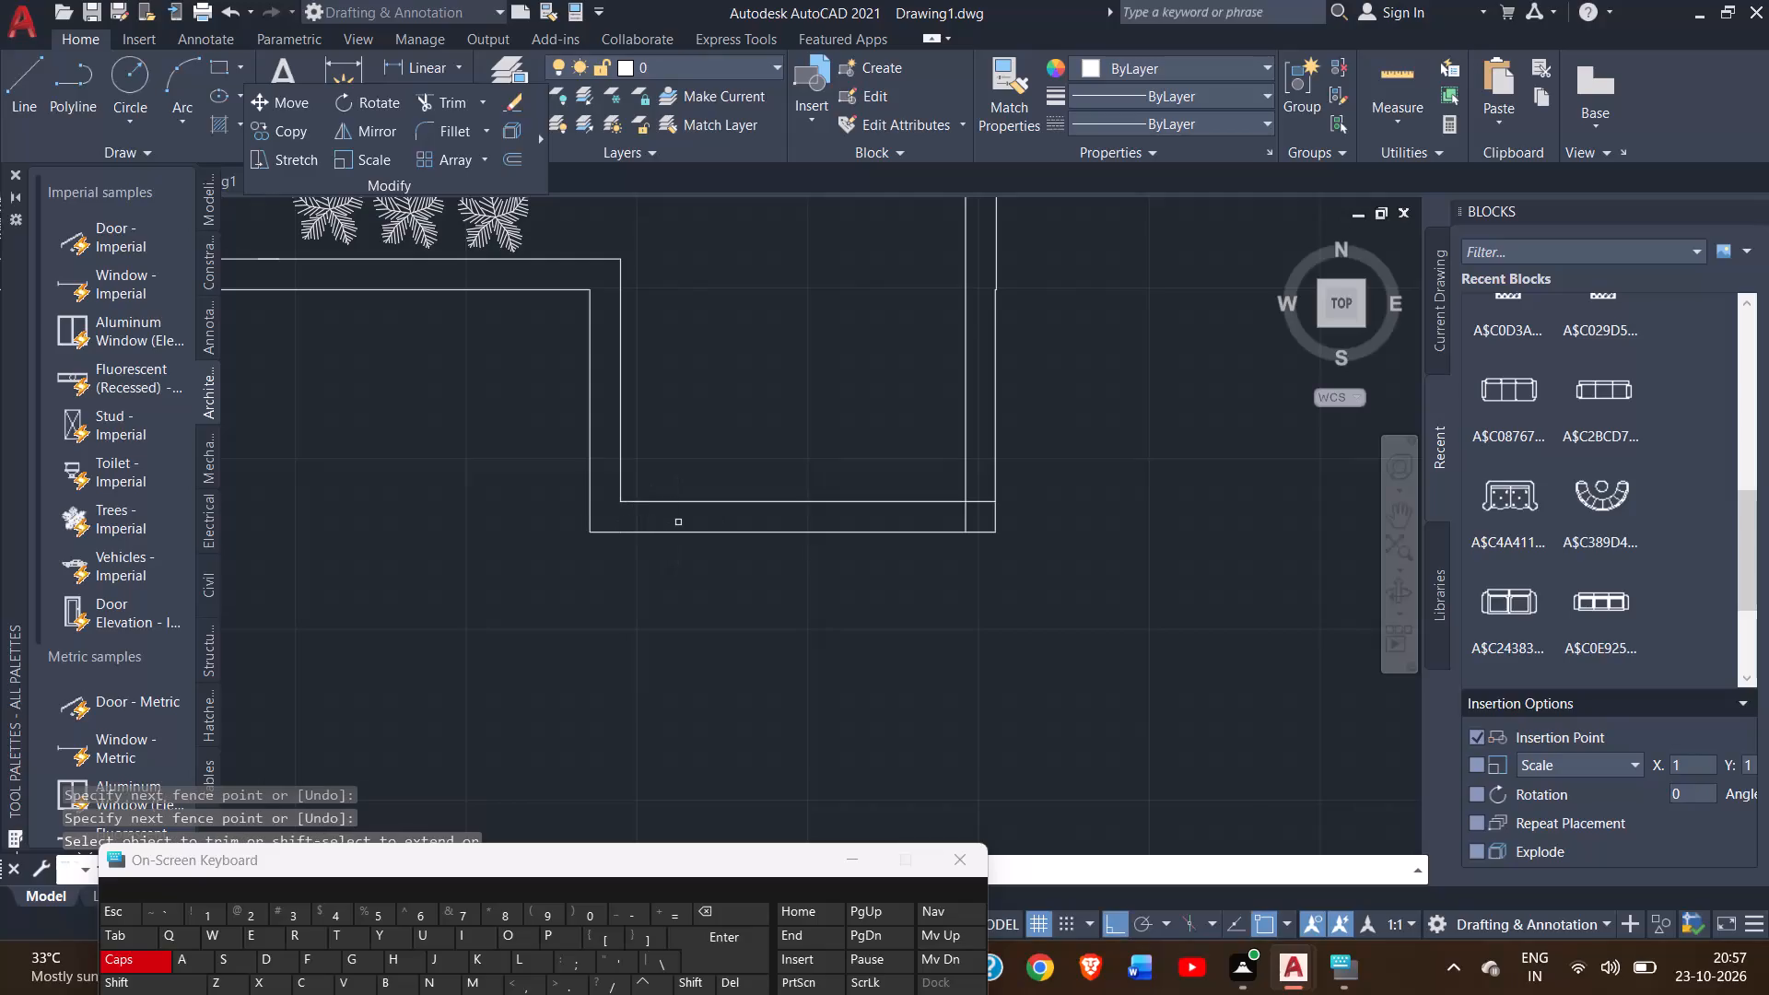
{"action": "left_click_drag", "start_coordinate": [953, 516], "coordinate": [977, 517]}
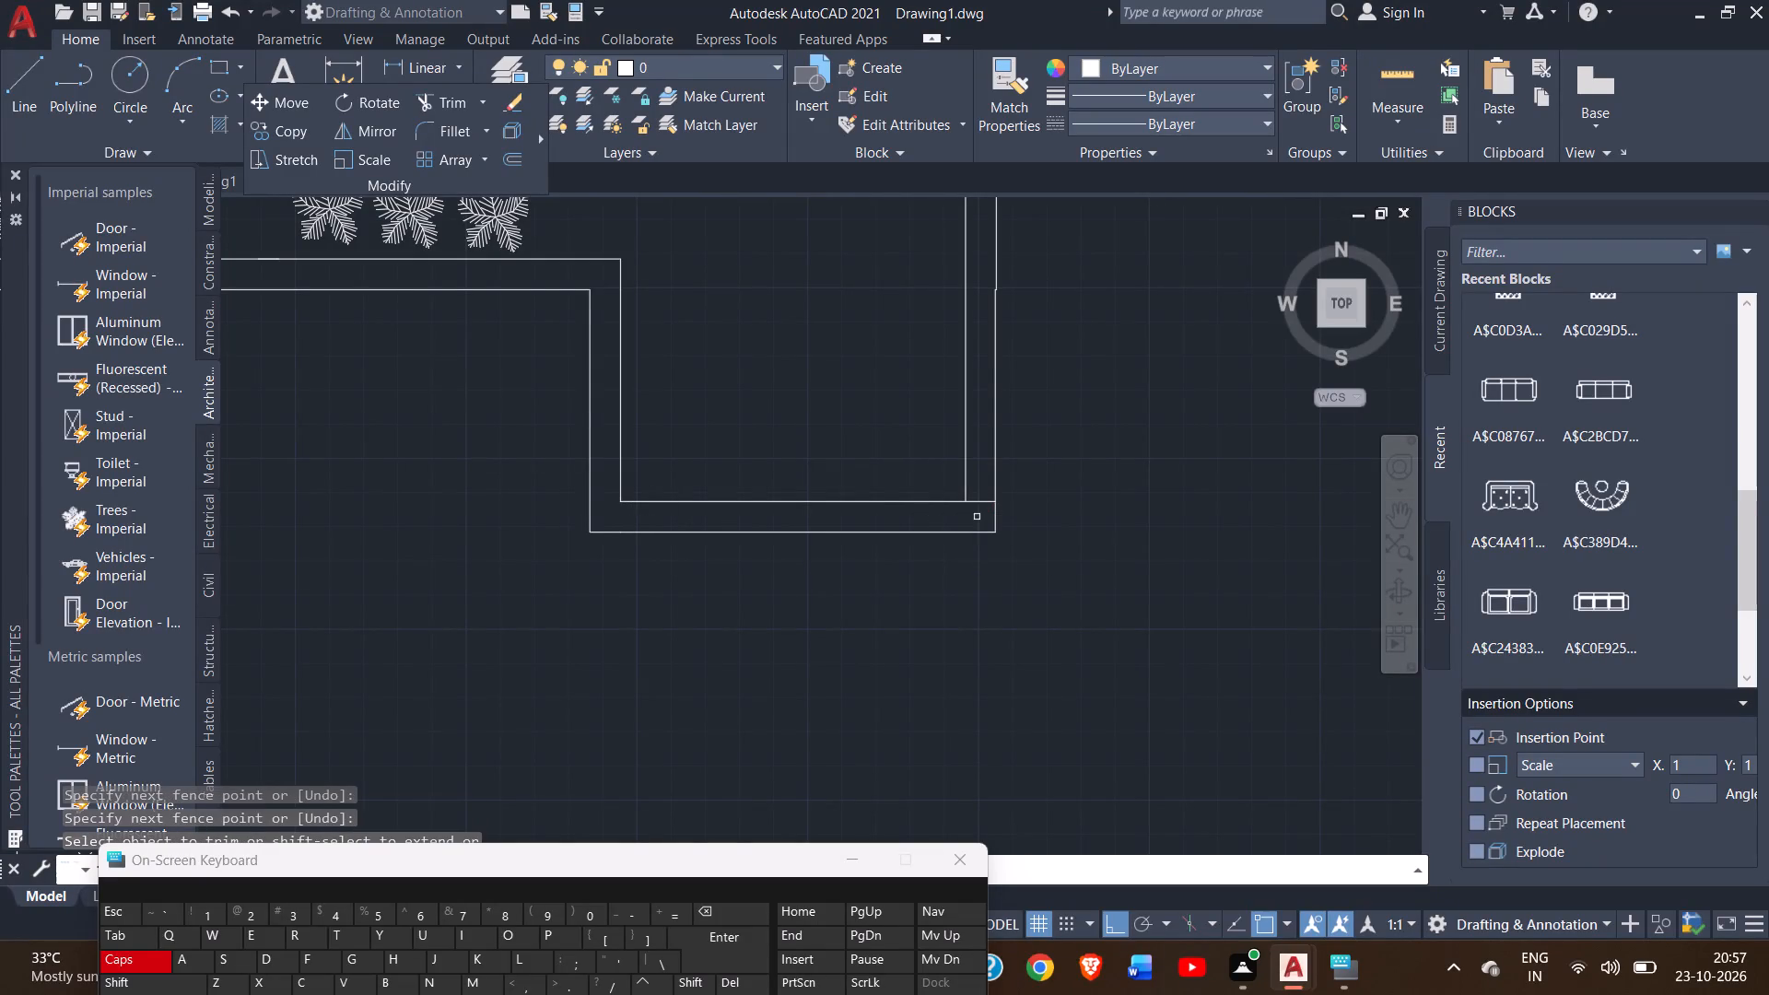
{"action": "left_click_drag", "start_coordinate": [981, 512], "coordinate": [980, 477]}
{"action": "left_click", "coordinate": [980, 477]}
{"action": "right_click", "coordinate": [980, 477]}
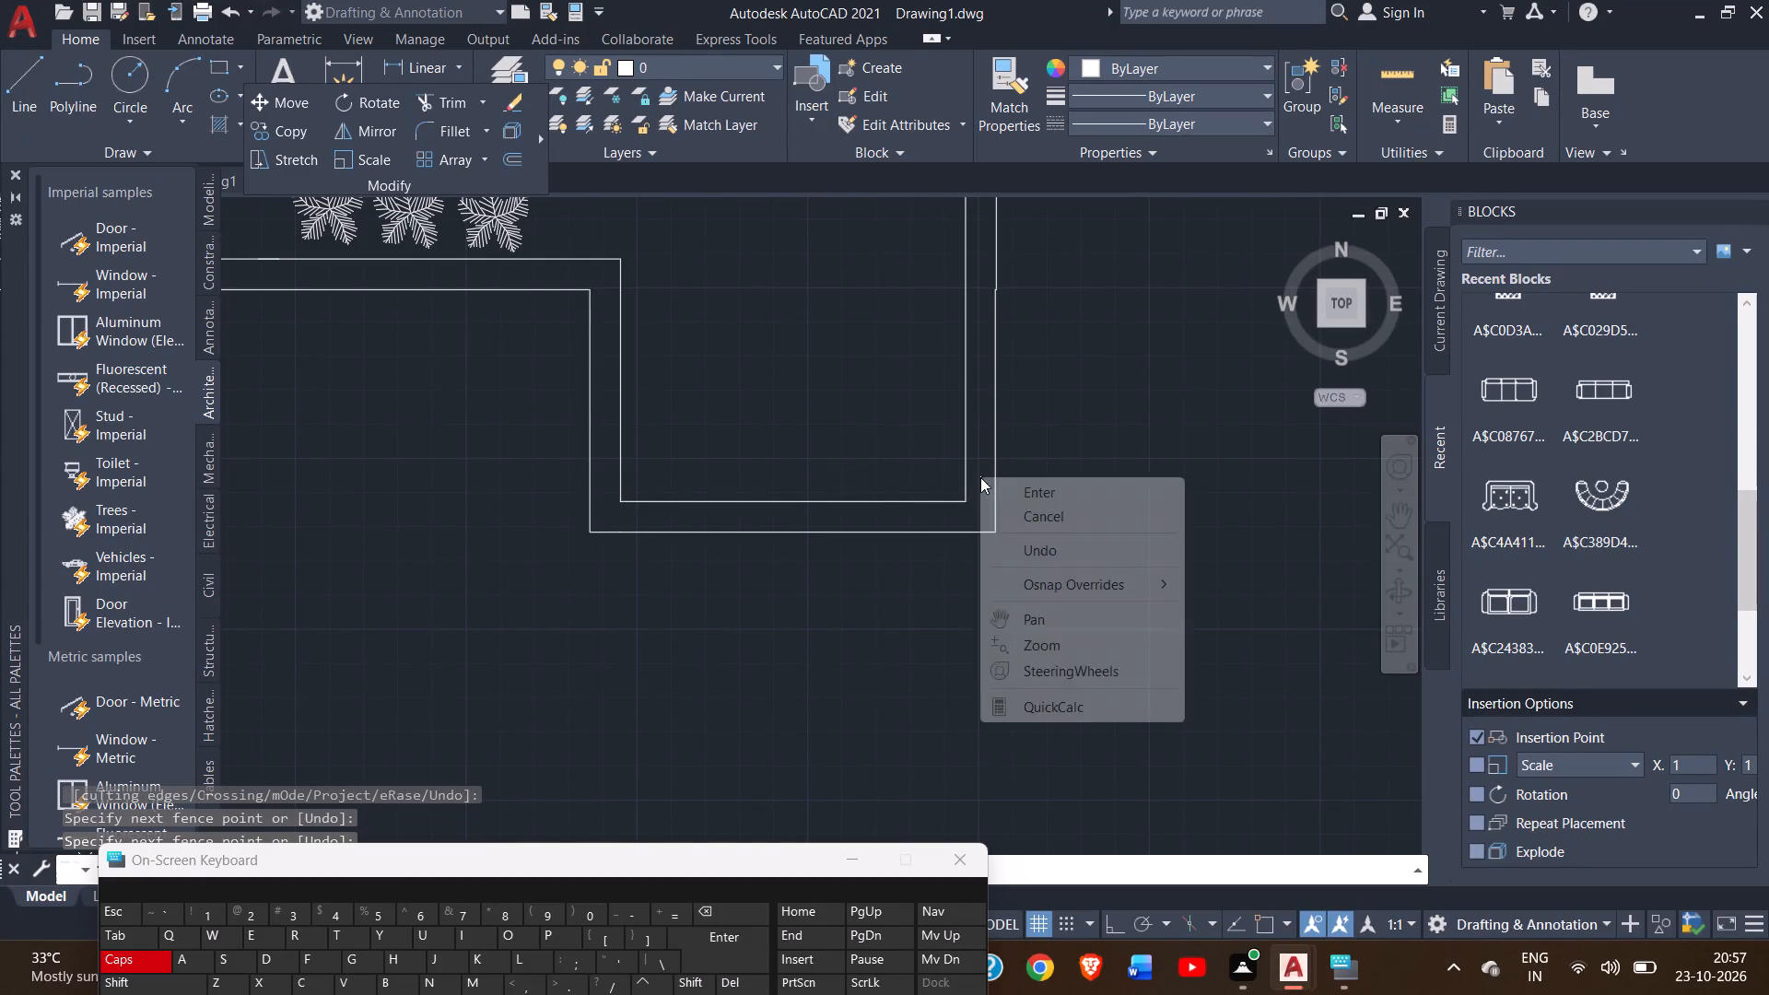
{"action": "left_click", "coordinate": [995, 482]}
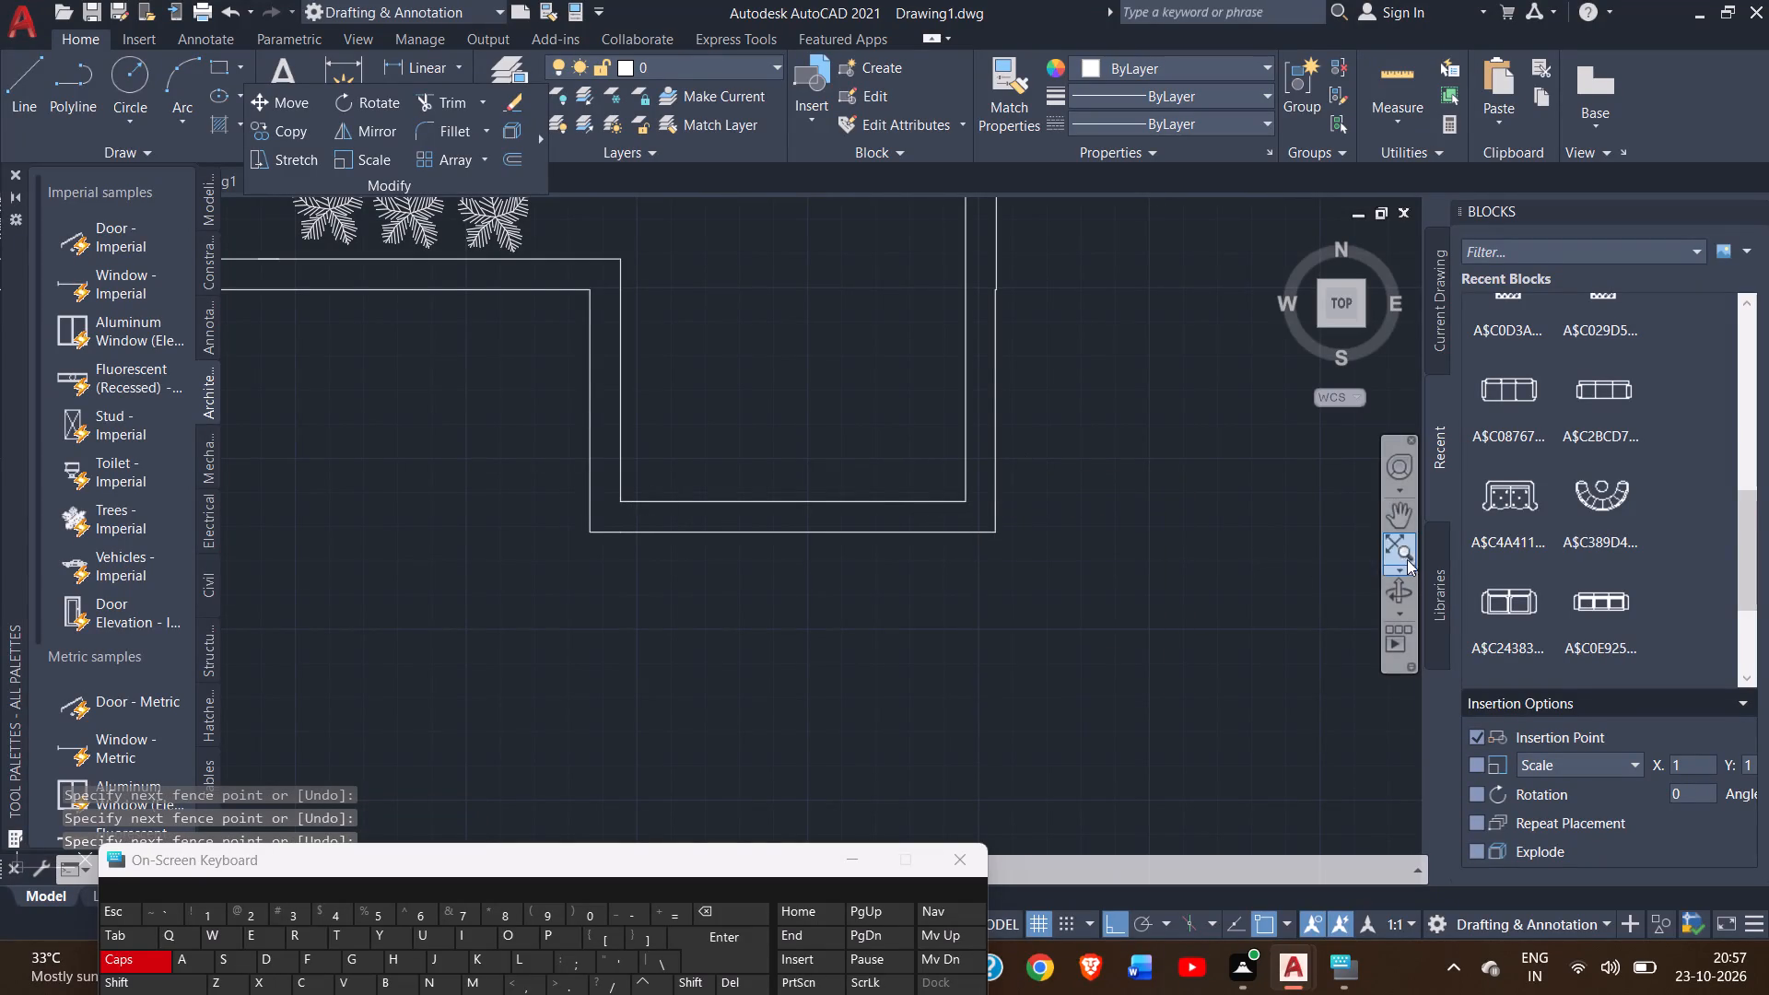
Switch the toilet block parked outside the plan, east of the kitchen, to its Round (Plan) view.
{"action": "left_click", "coordinate": [1395, 508]}
{"action": "left_click_drag", "start_coordinate": [1130, 458], "coordinate": [1132, 601]}
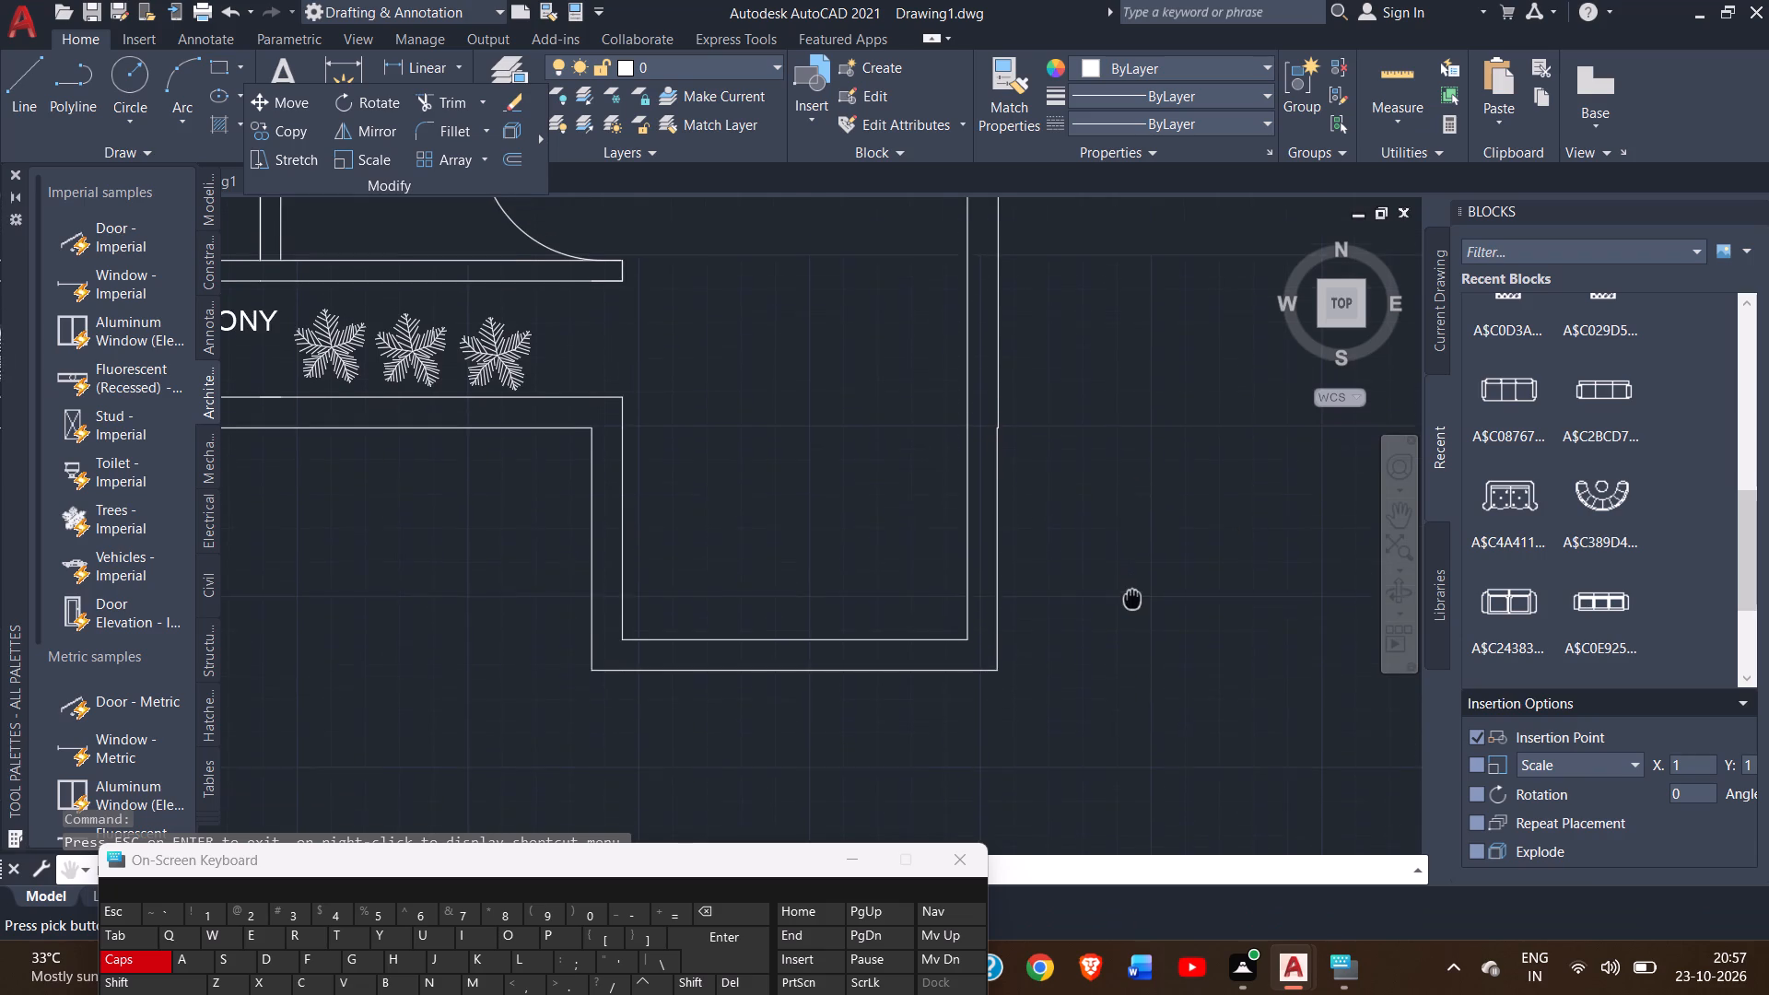
{"action": "left_click_drag", "start_coordinate": [1132, 601], "coordinate": [1140, 611]}
{"action": "scroll", "coordinate": [1140, 611], "scroll_direction": "down", "scroll_amount": 1, "text": "ctrl"}
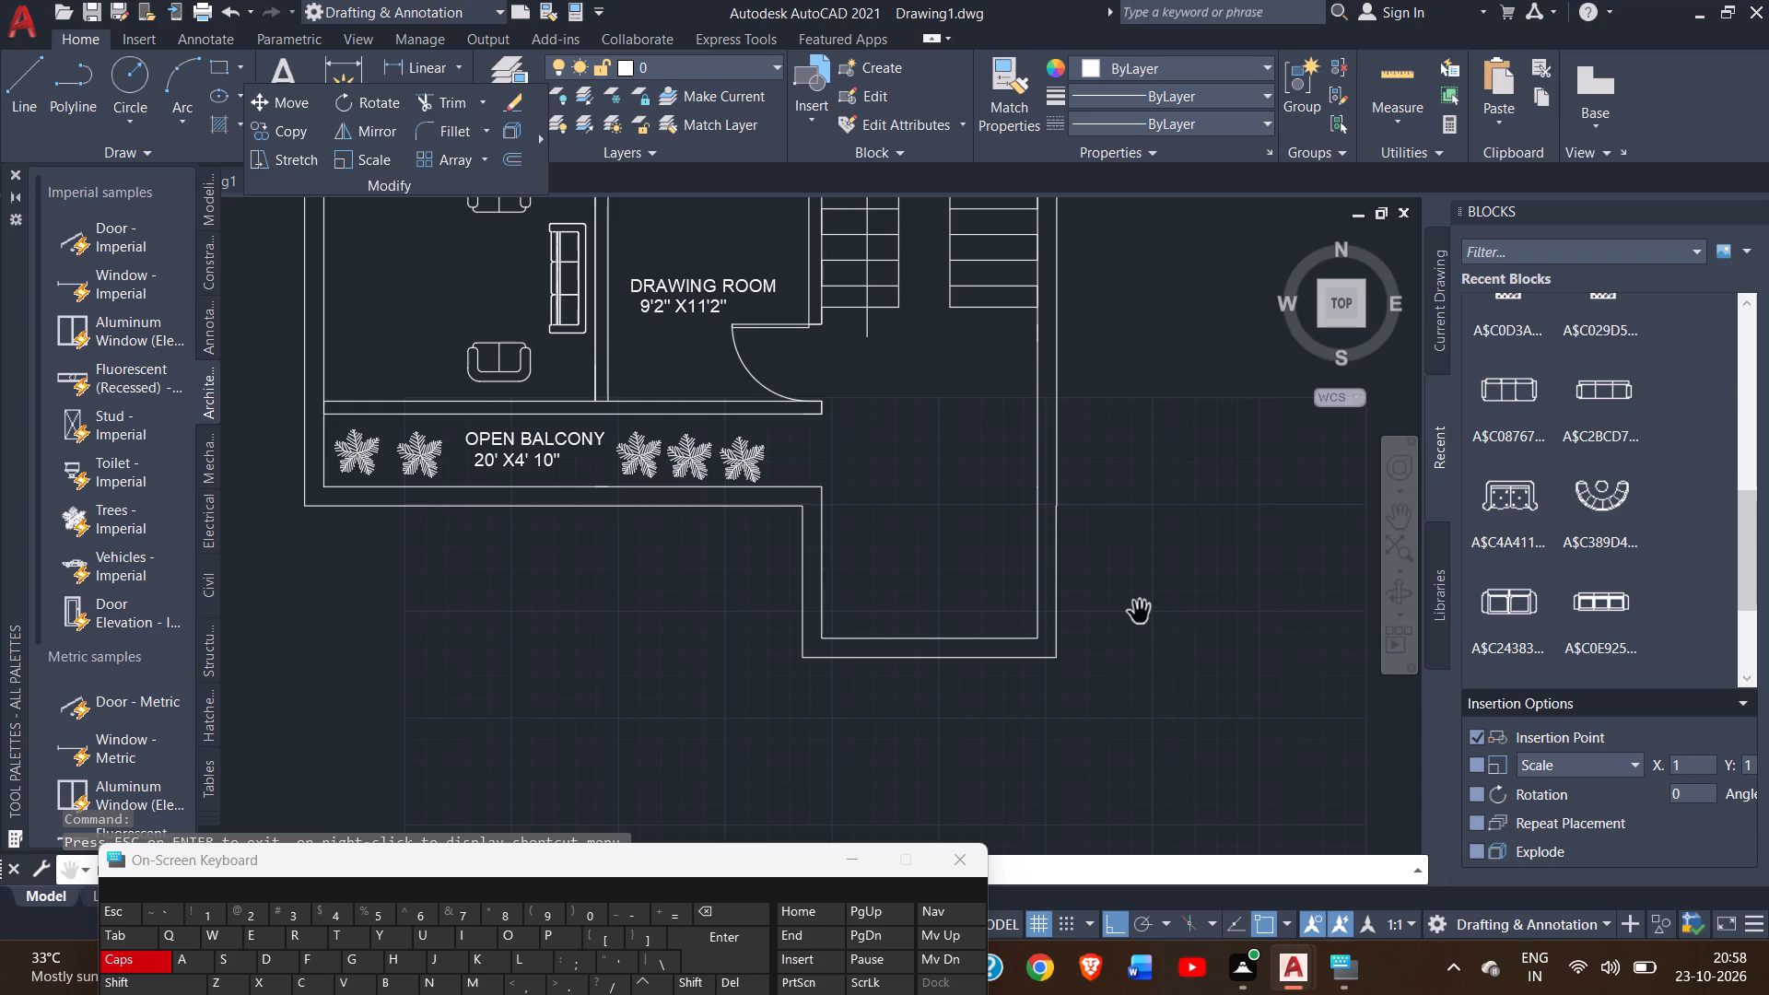
{"action": "scroll", "coordinate": [1140, 611], "scroll_direction": "down", "scroll_amount": 1, "text": "ctrl"}
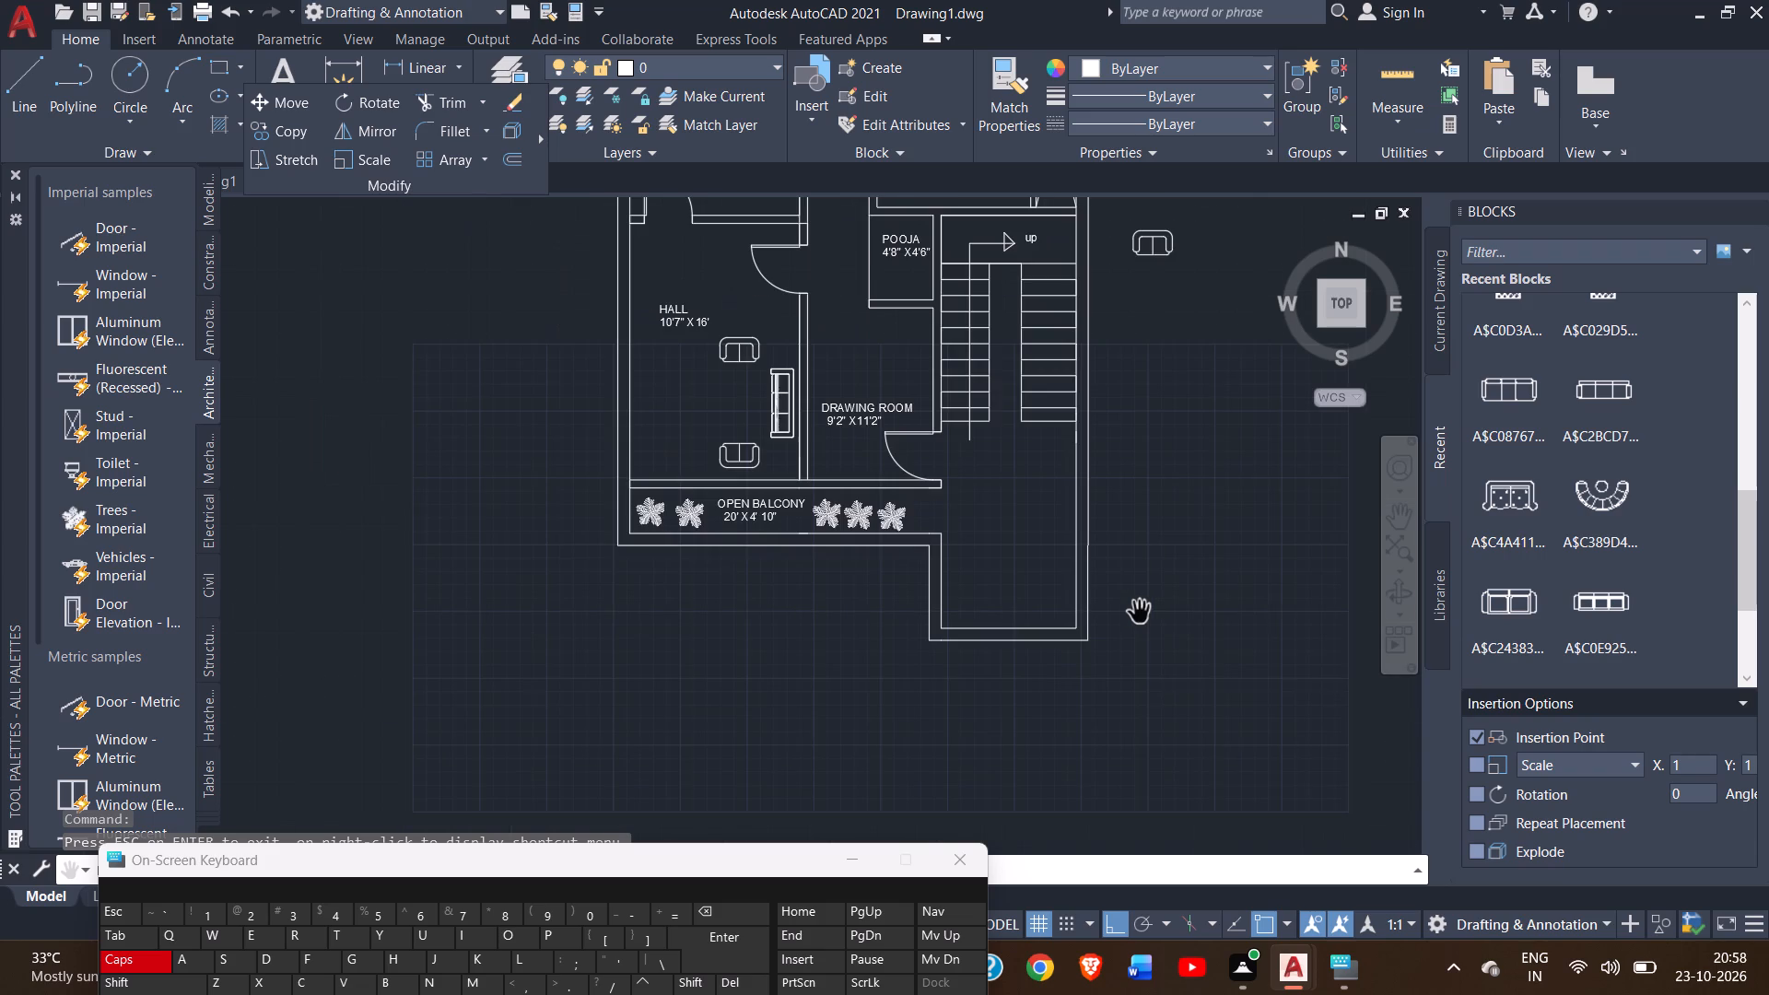
{"action": "right_click", "coordinate": [1140, 611]}
{"action": "left_click", "coordinate": [1167, 635]}
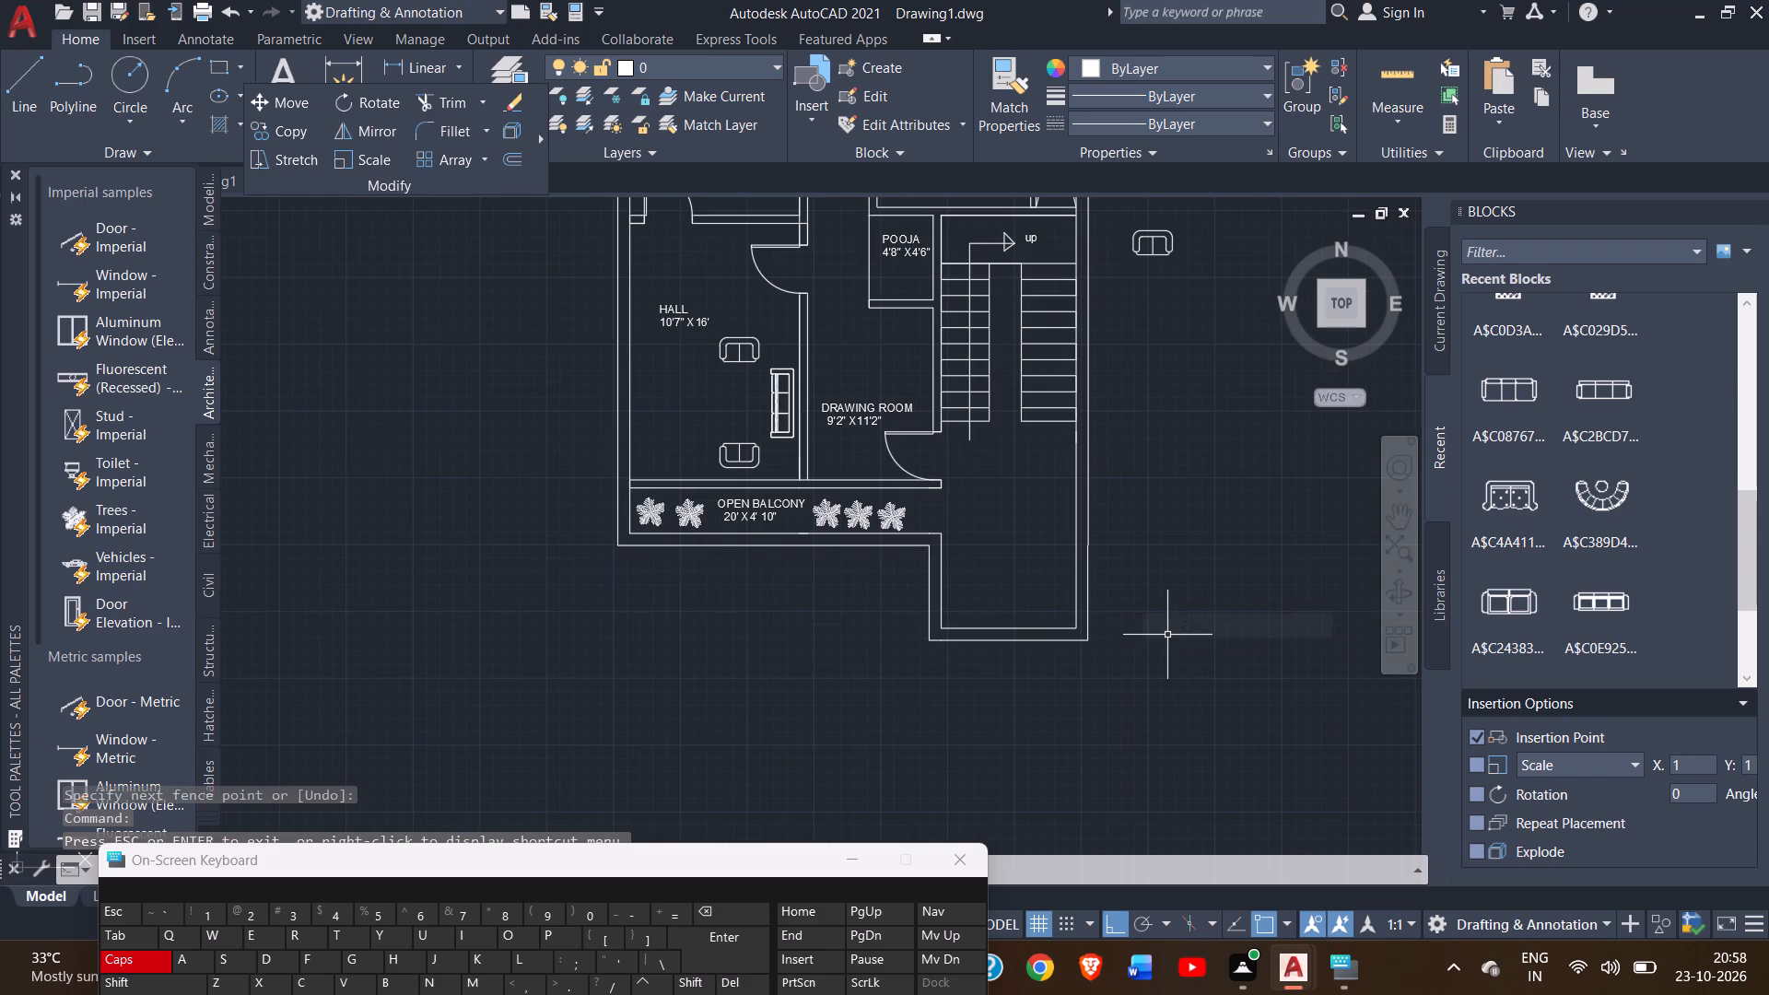
{"action": "left_click", "coordinate": [1389, 533]}
{"action": "left_click_drag", "start_coordinate": [1238, 453], "coordinate": [1170, 629]}
{"action": "left_click_drag", "start_coordinate": [1119, 553], "coordinate": [1122, 710]}
{"action": "left_click_drag", "start_coordinate": [1152, 432], "coordinate": [1129, 577]}
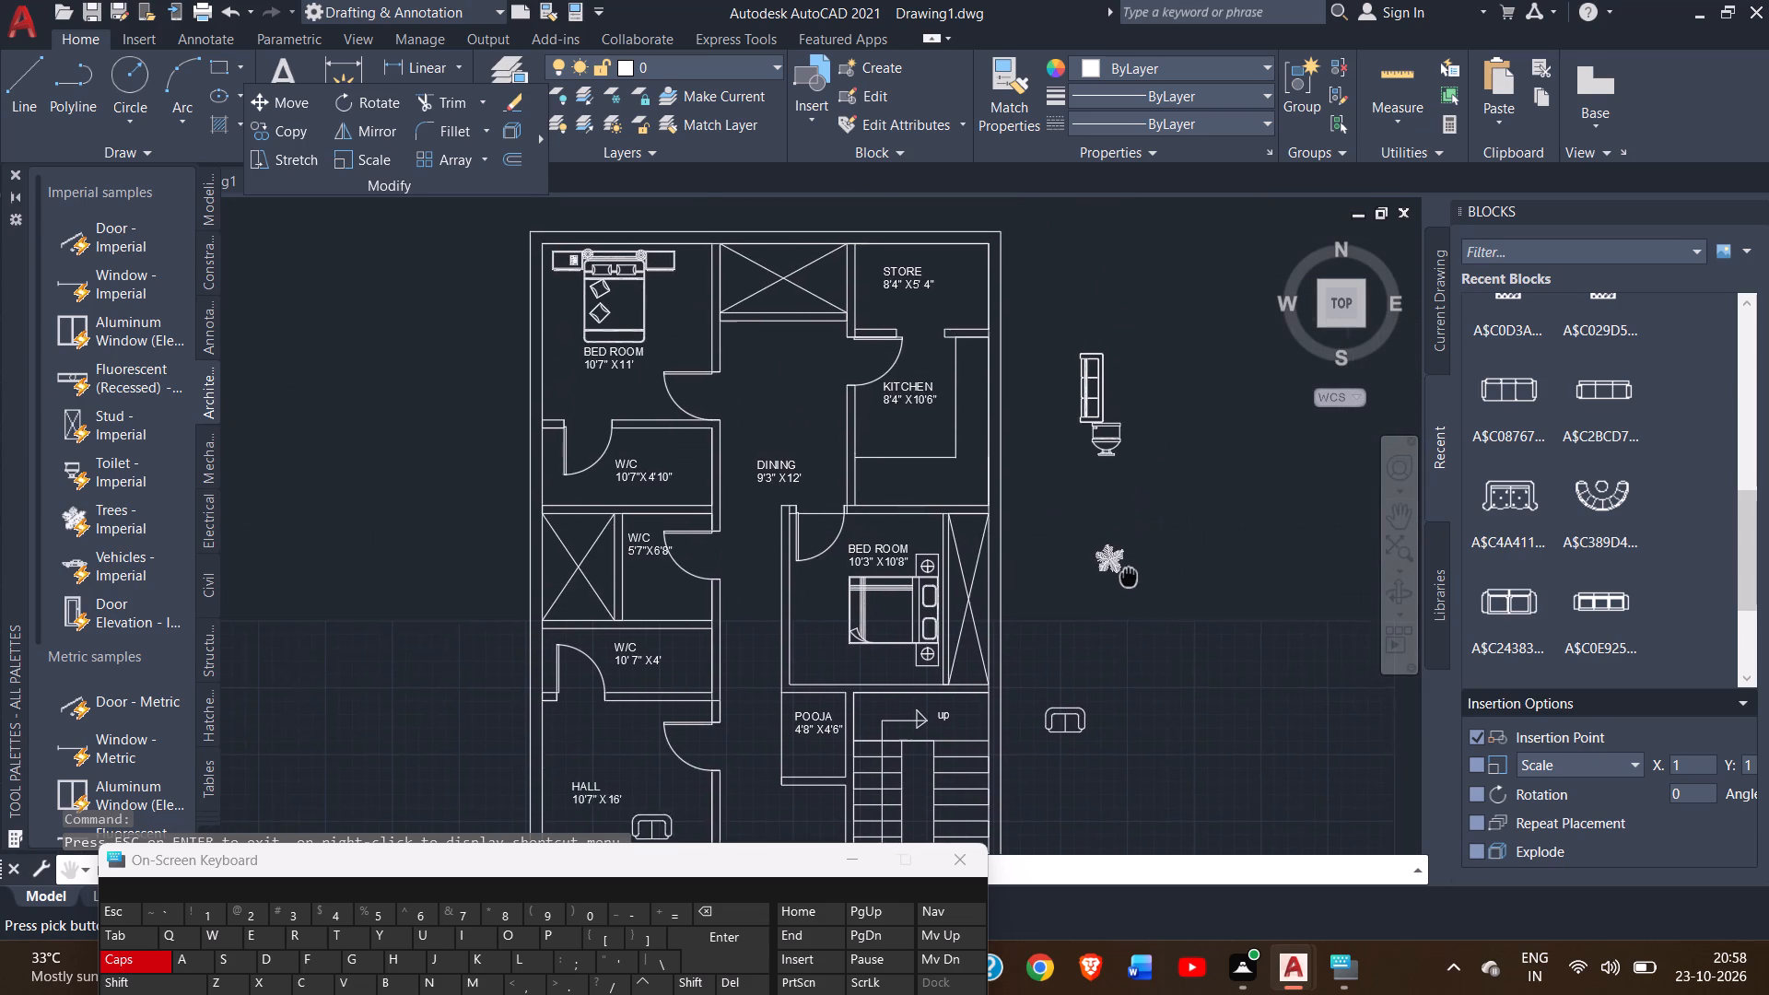
{"action": "left_click_drag", "start_coordinate": [1129, 577], "coordinate": [1090, 524]}
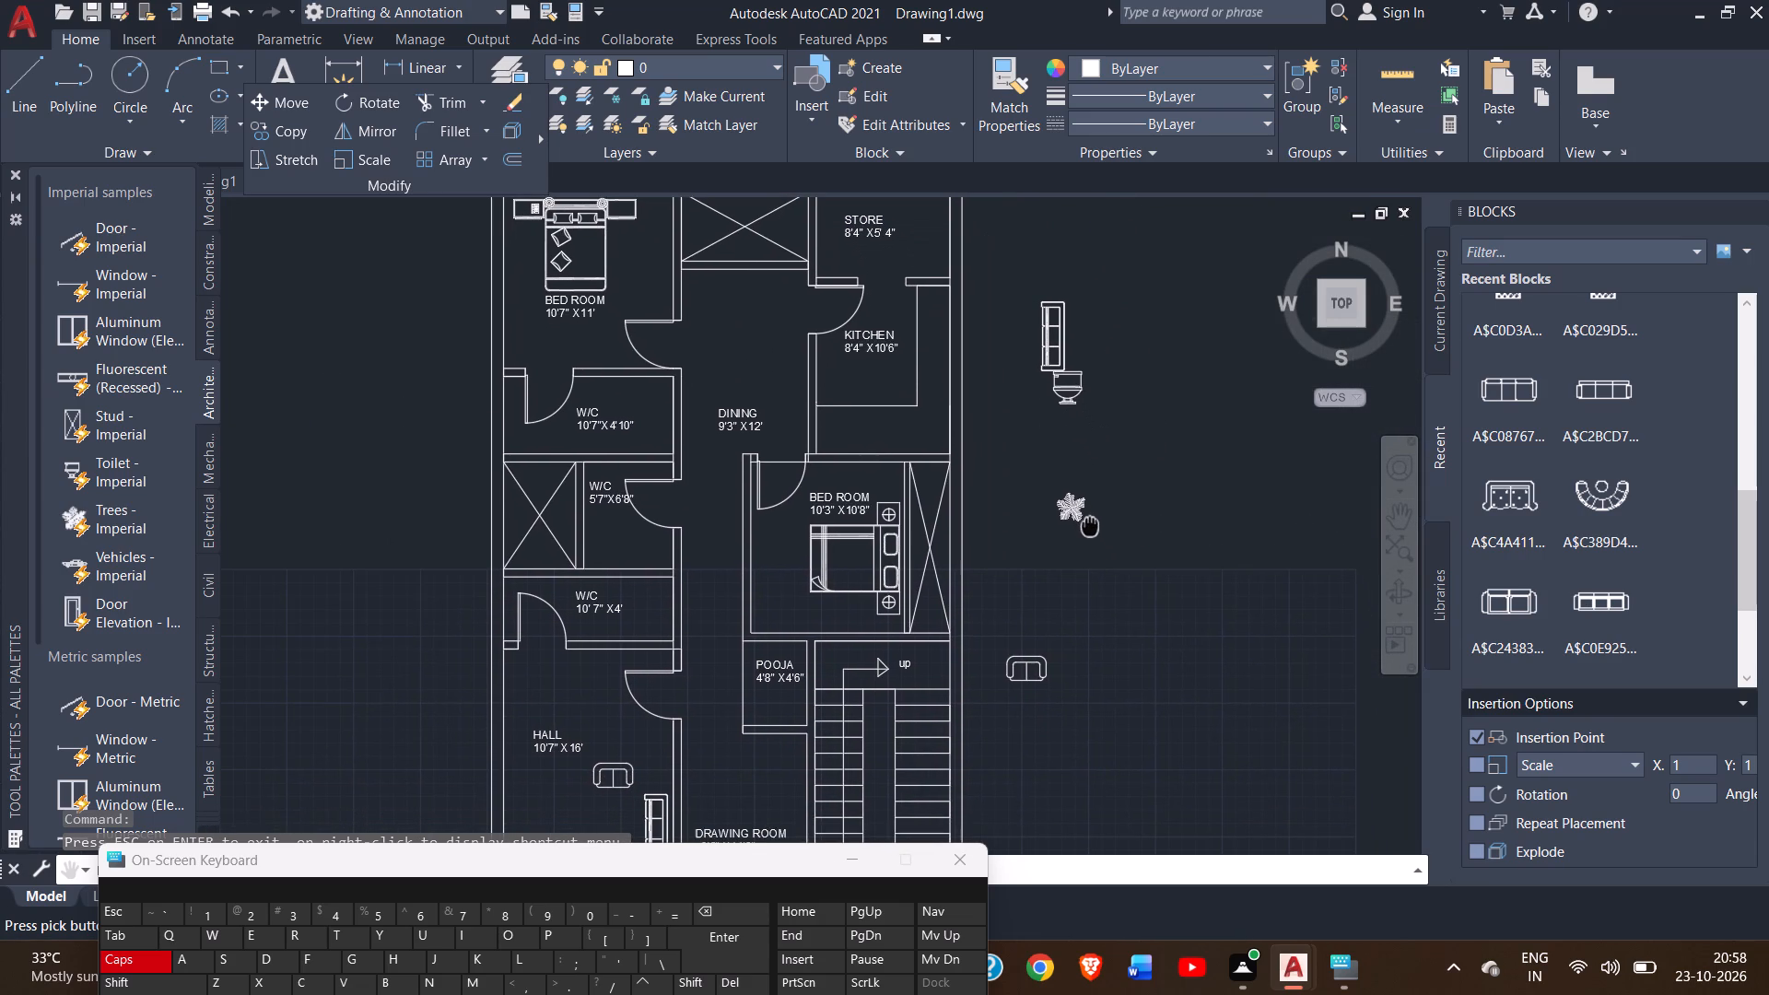
{"action": "left_click_drag", "start_coordinate": [1090, 524], "coordinate": [1090, 523]}
{"action": "right_click", "coordinate": [1132, 484]}
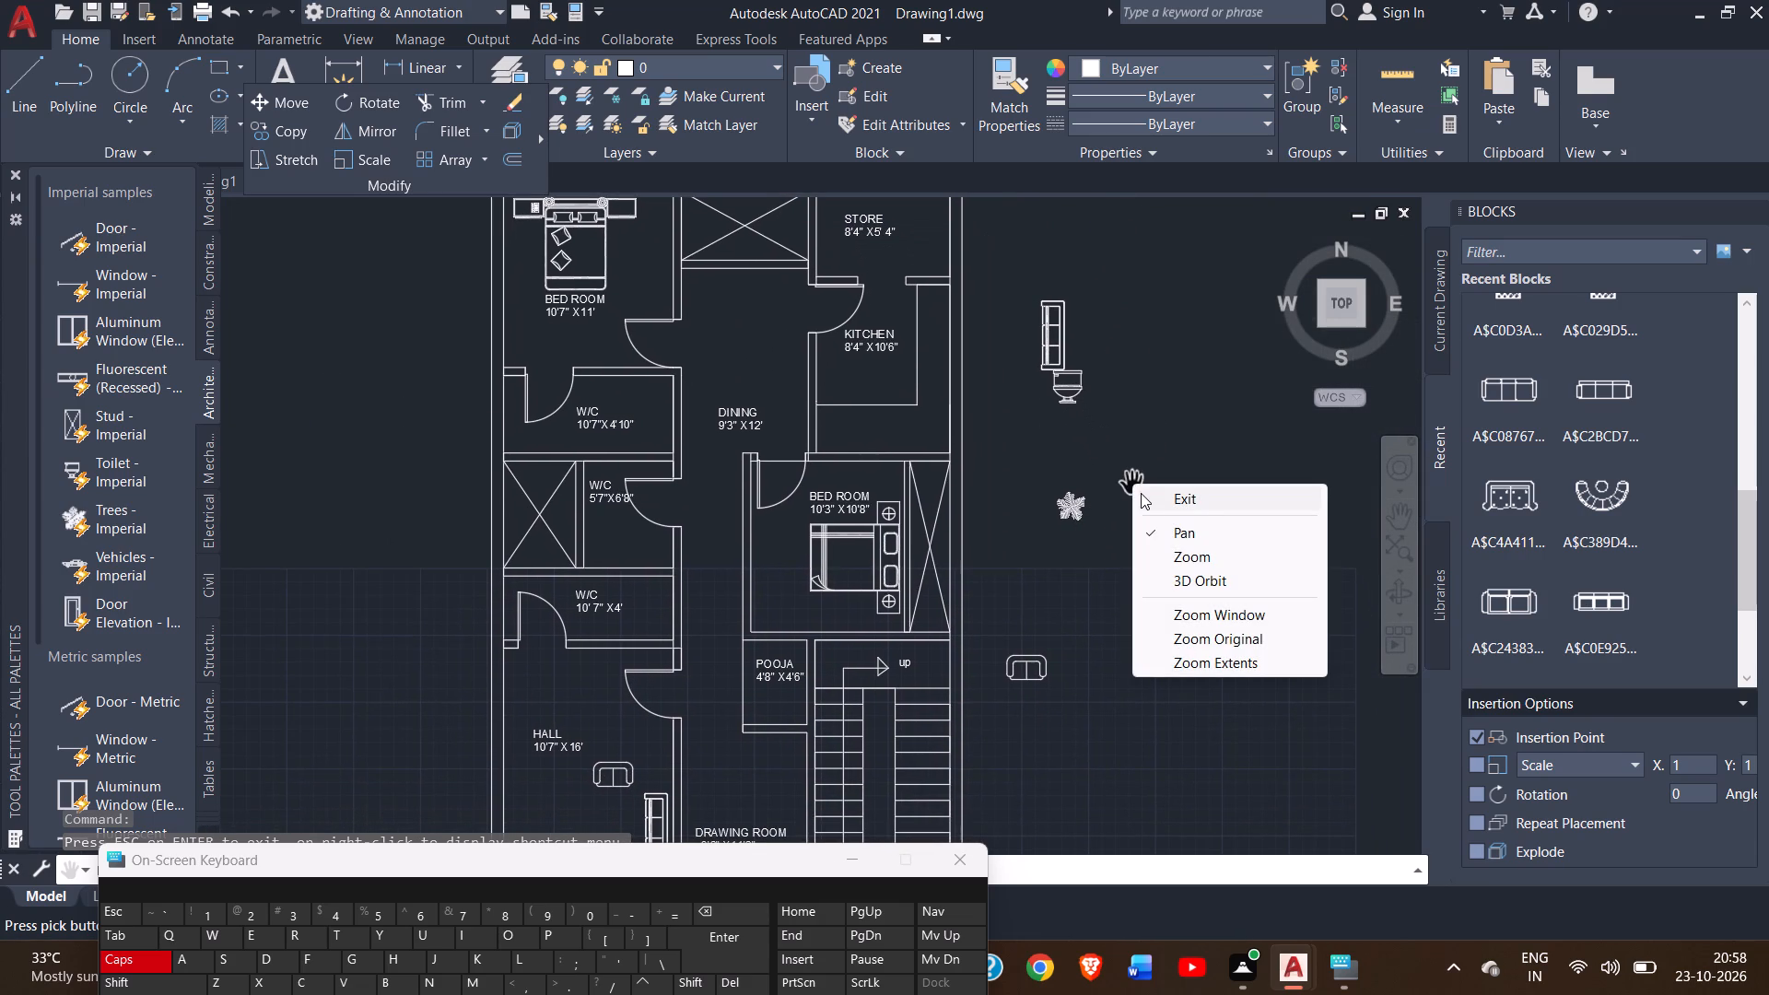
{"action": "left_click", "coordinate": [1141, 493]}
{"action": "left_click", "coordinate": [1075, 389]}
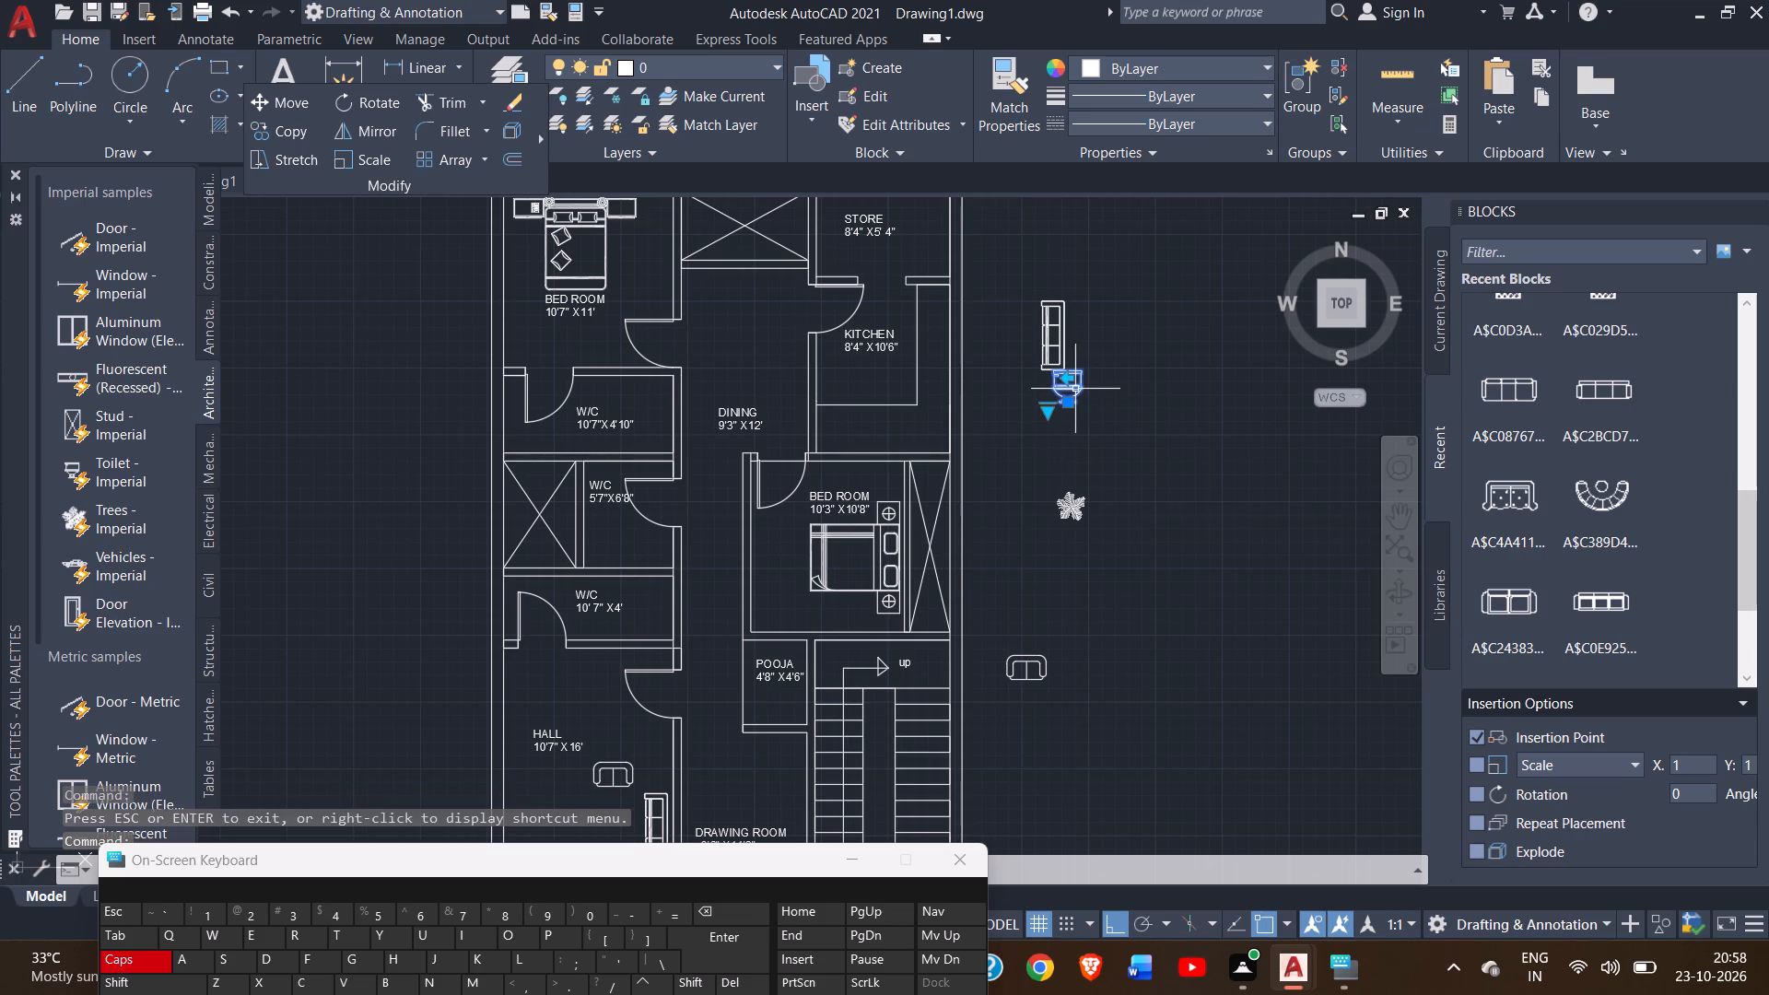
{"action": "left_click", "coordinate": [1043, 412]}
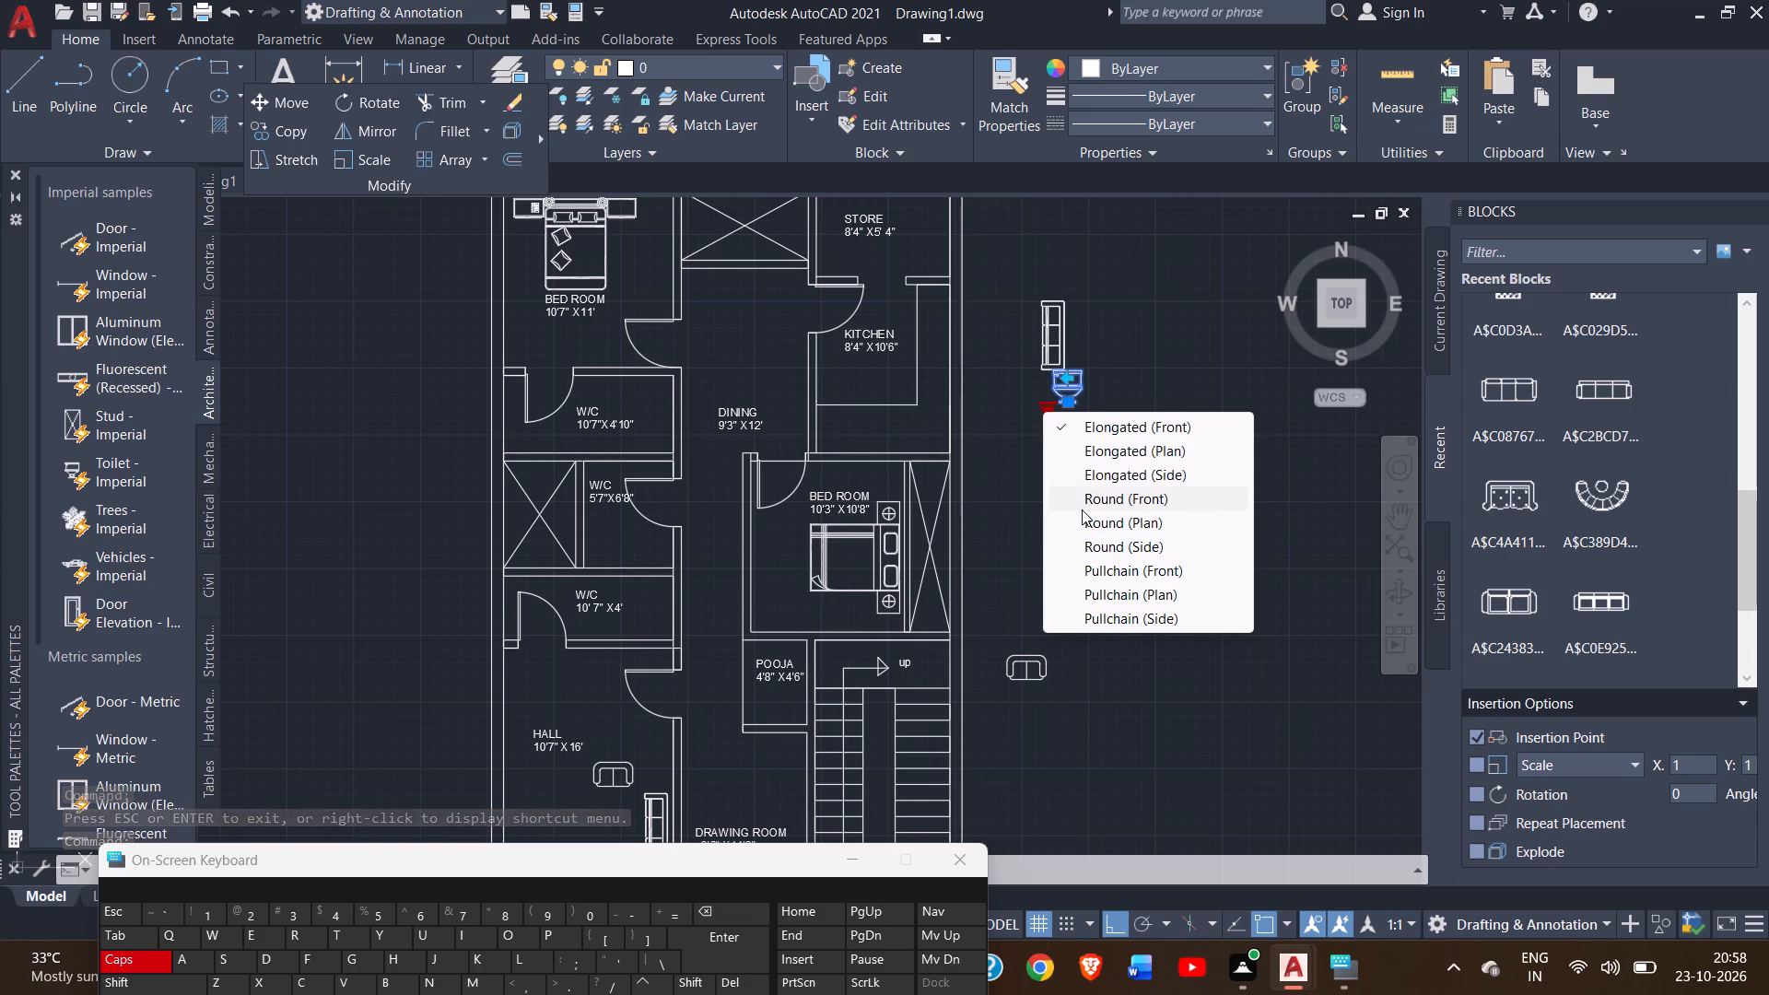
{"action": "left_click", "coordinate": [1082, 509]}
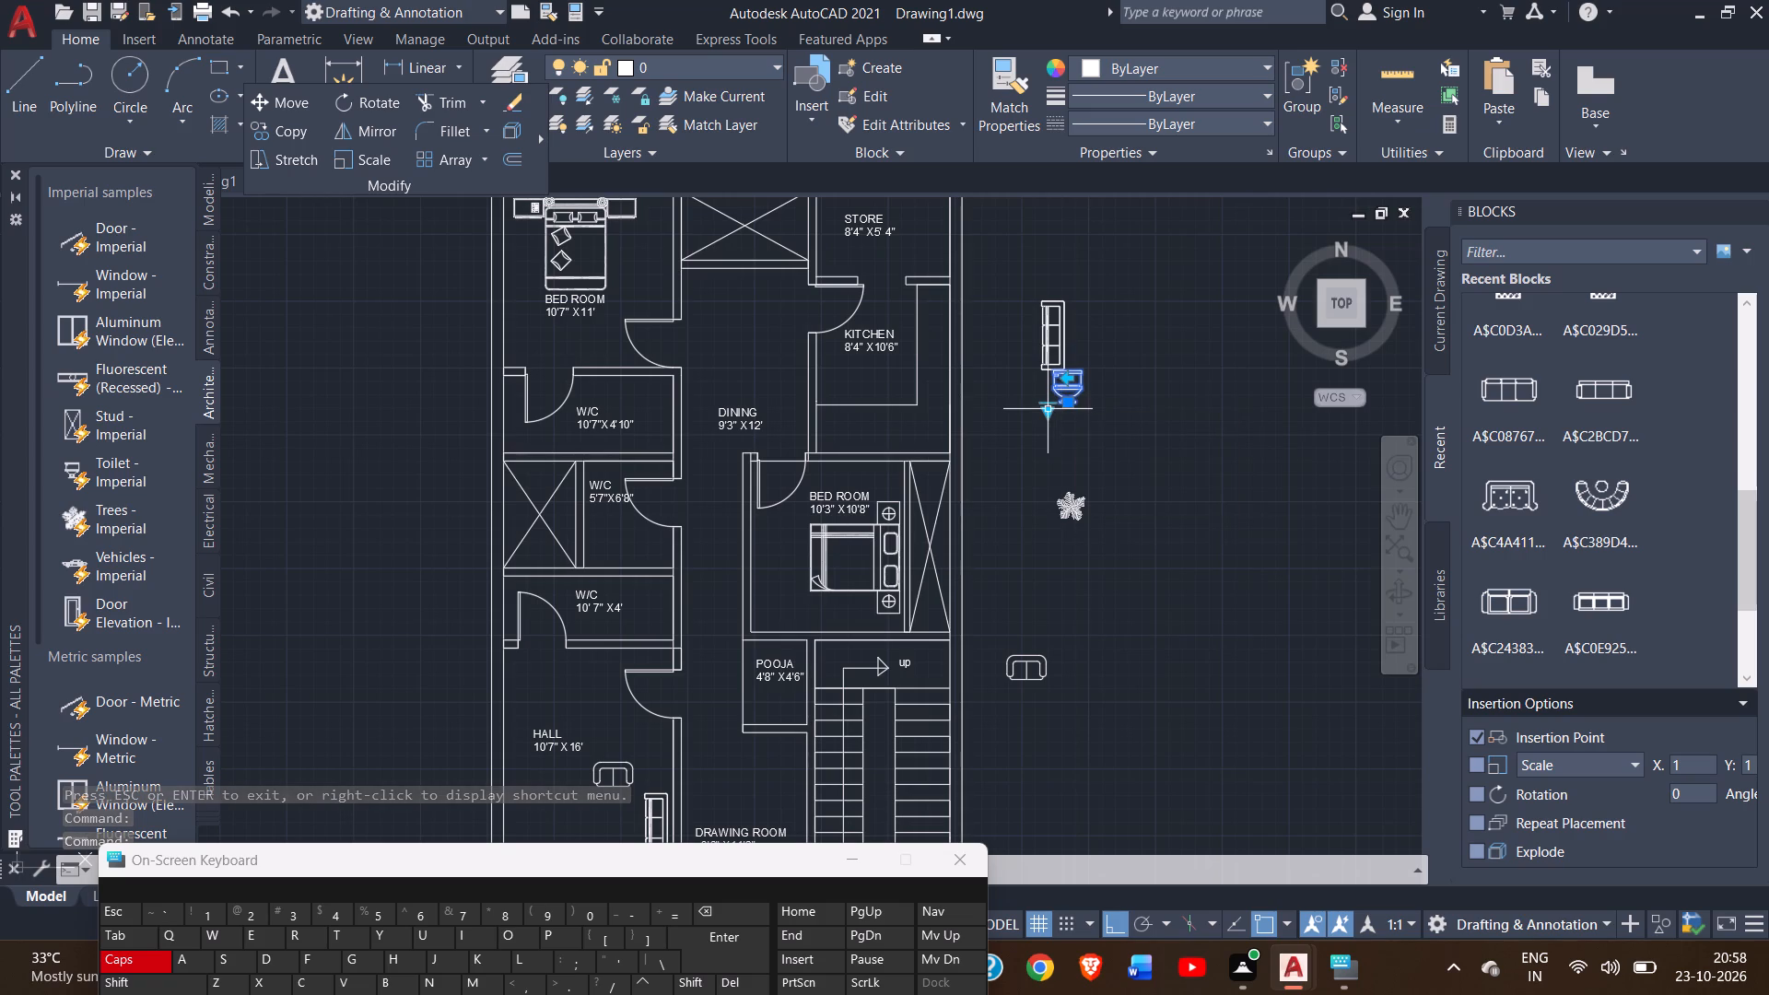
{"action": "left_click", "coordinate": [1045, 414]}
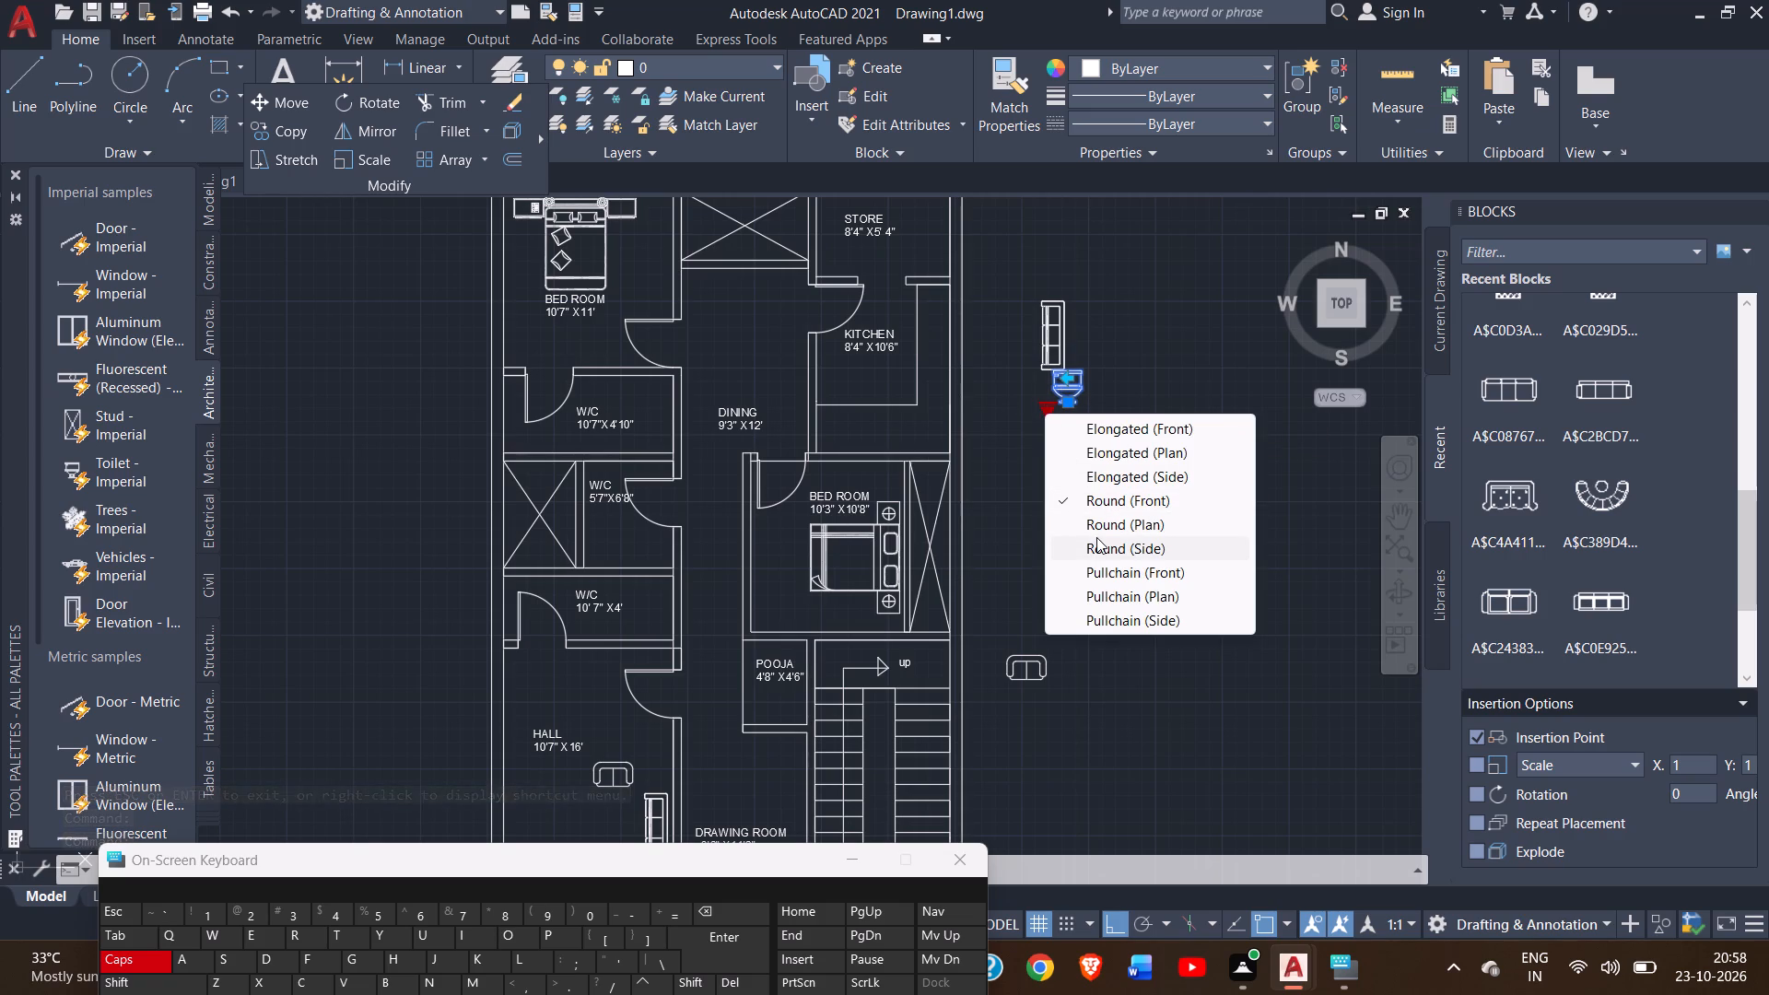
{"action": "left_click", "coordinate": [1100, 529]}
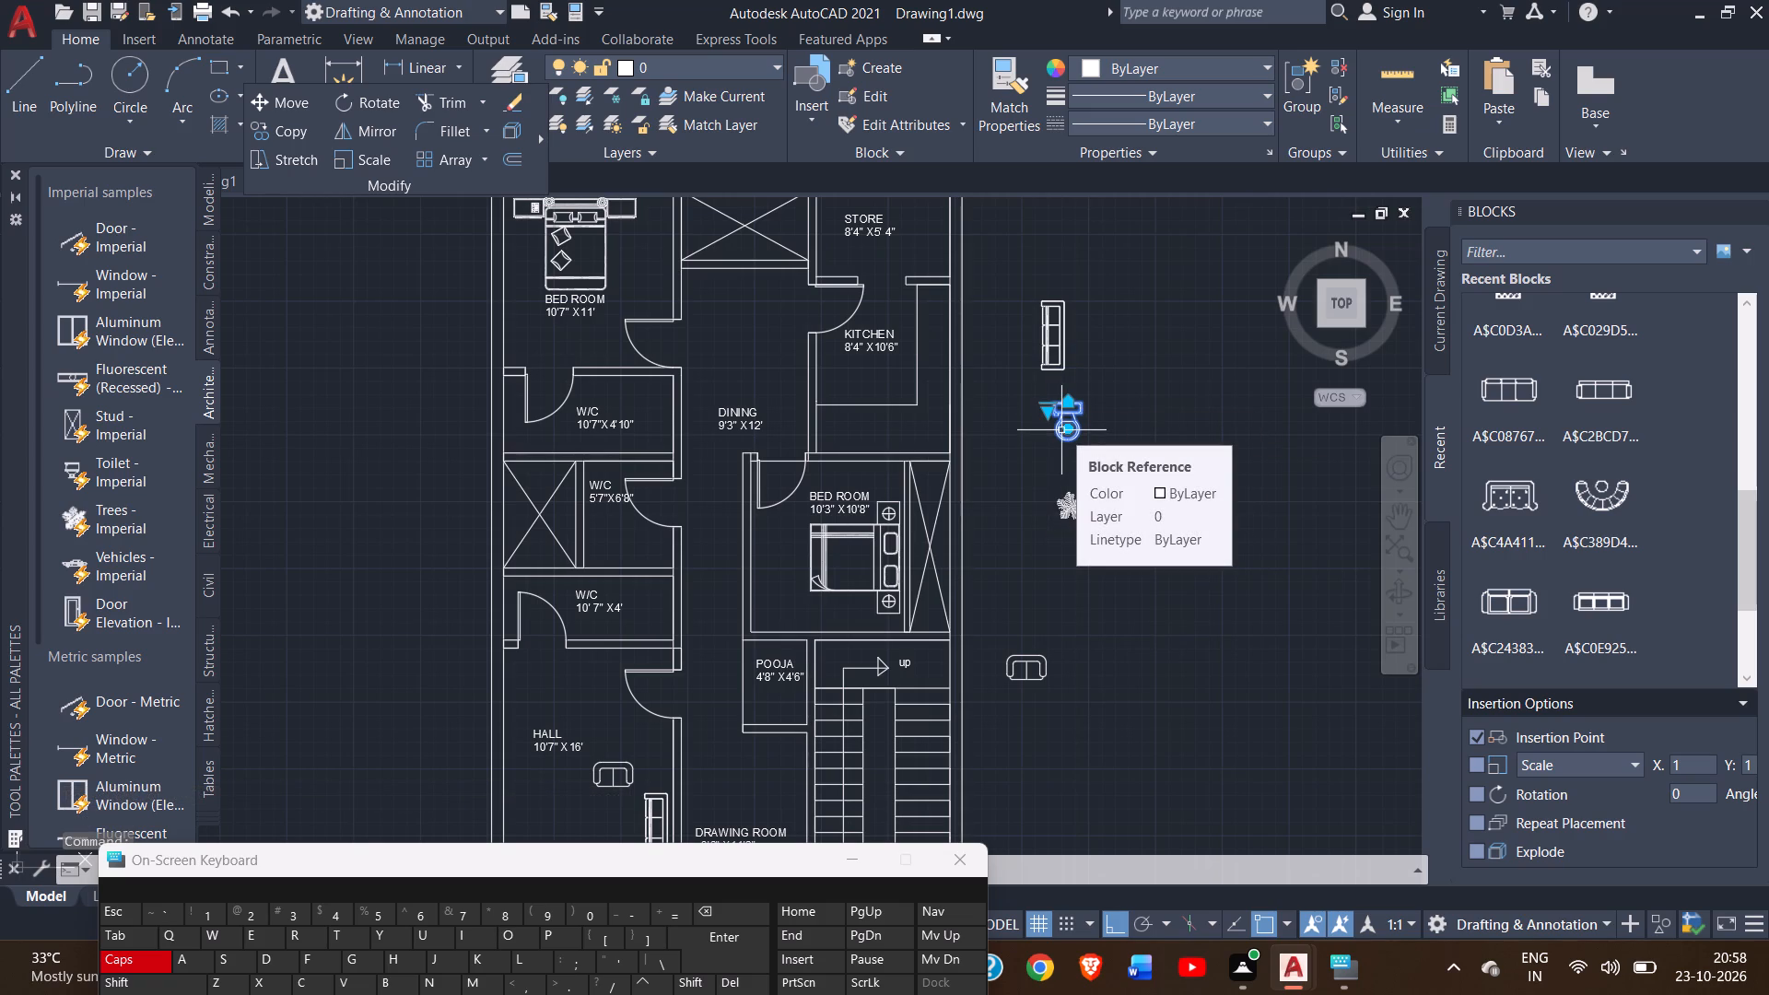
Copy the round plan-view toilet into the 10'7"X4'10" W/C, placing it at the room's north wall.
{"action": "right_click", "coordinate": [1185, 380]}
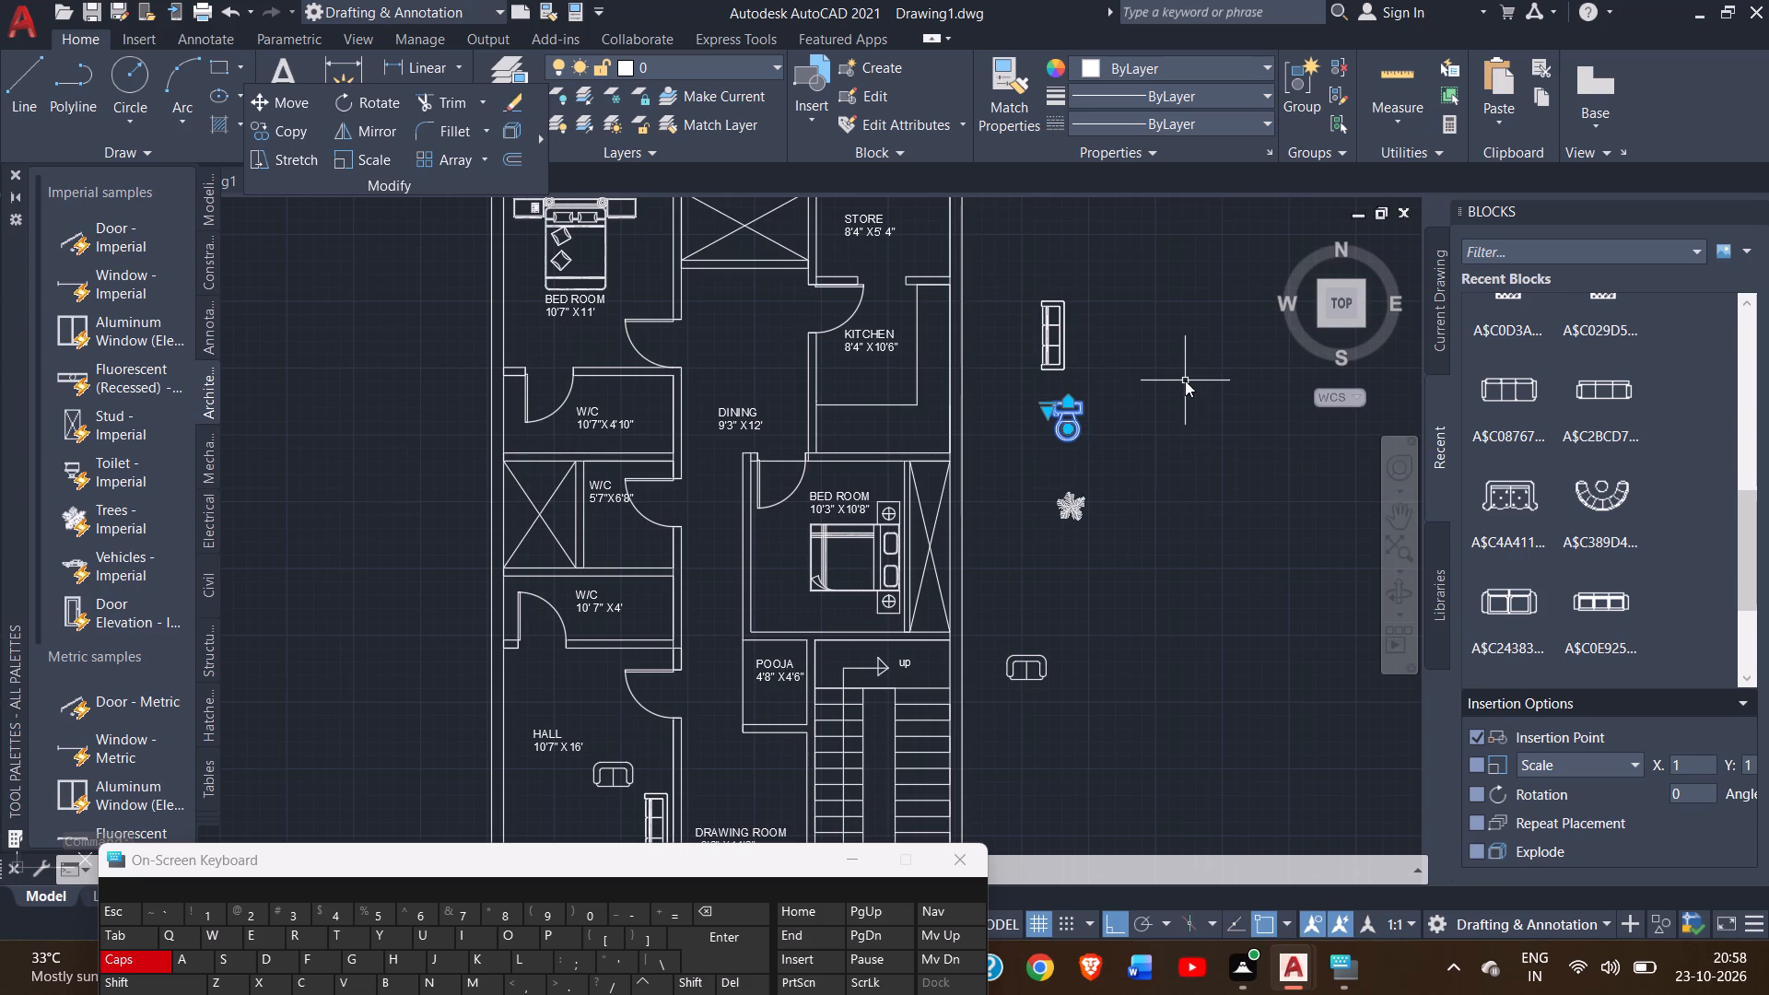
{"action": "double_click", "coordinate": [1157, 362]}
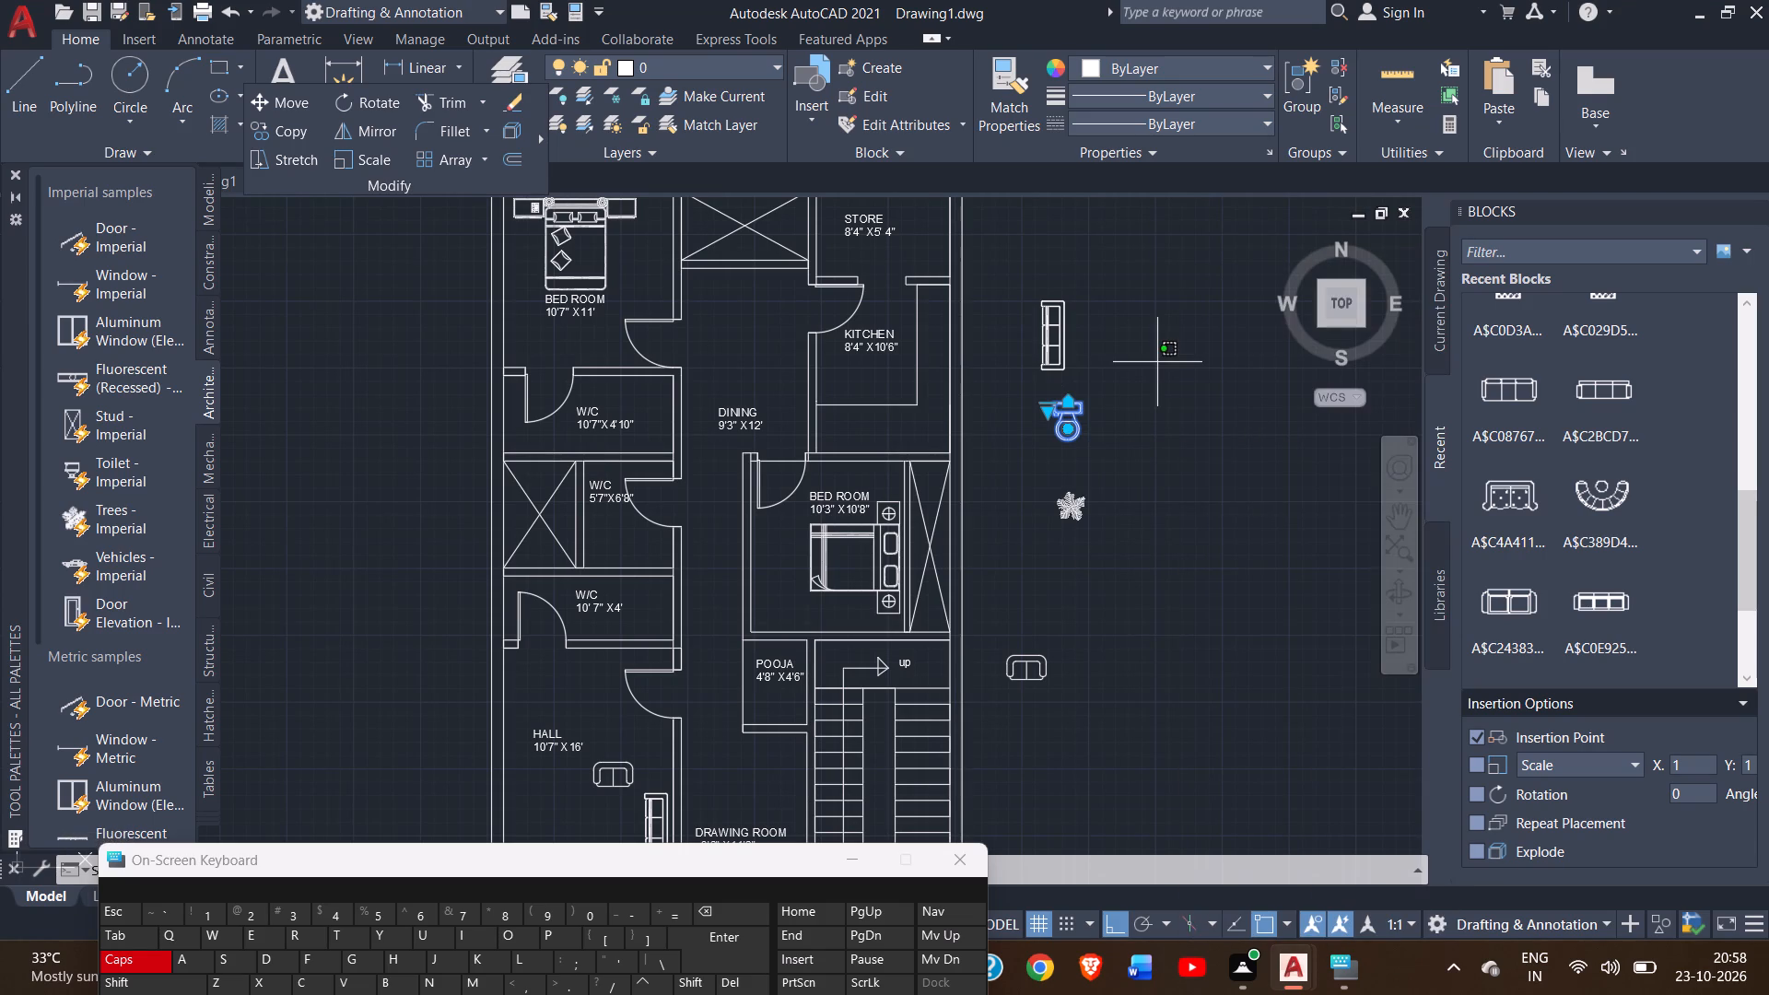
{"action": "left_click", "coordinate": [1149, 371]}
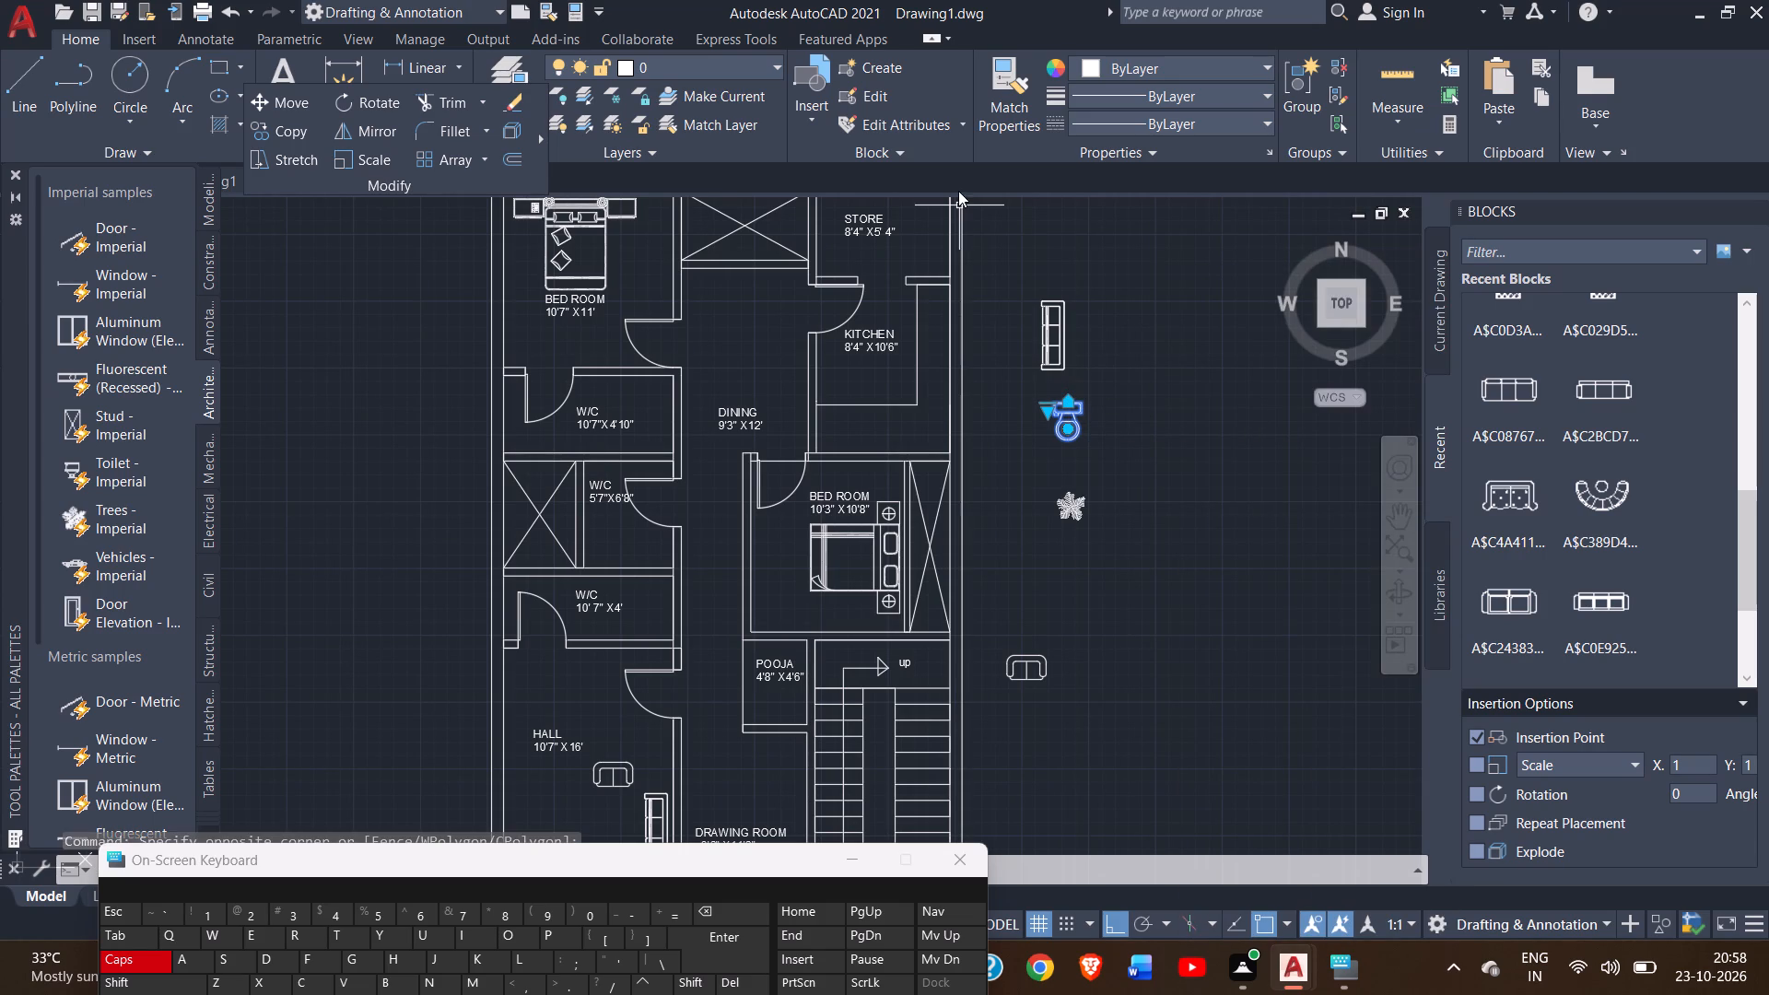
{"action": "left_click", "coordinate": [289, 123]}
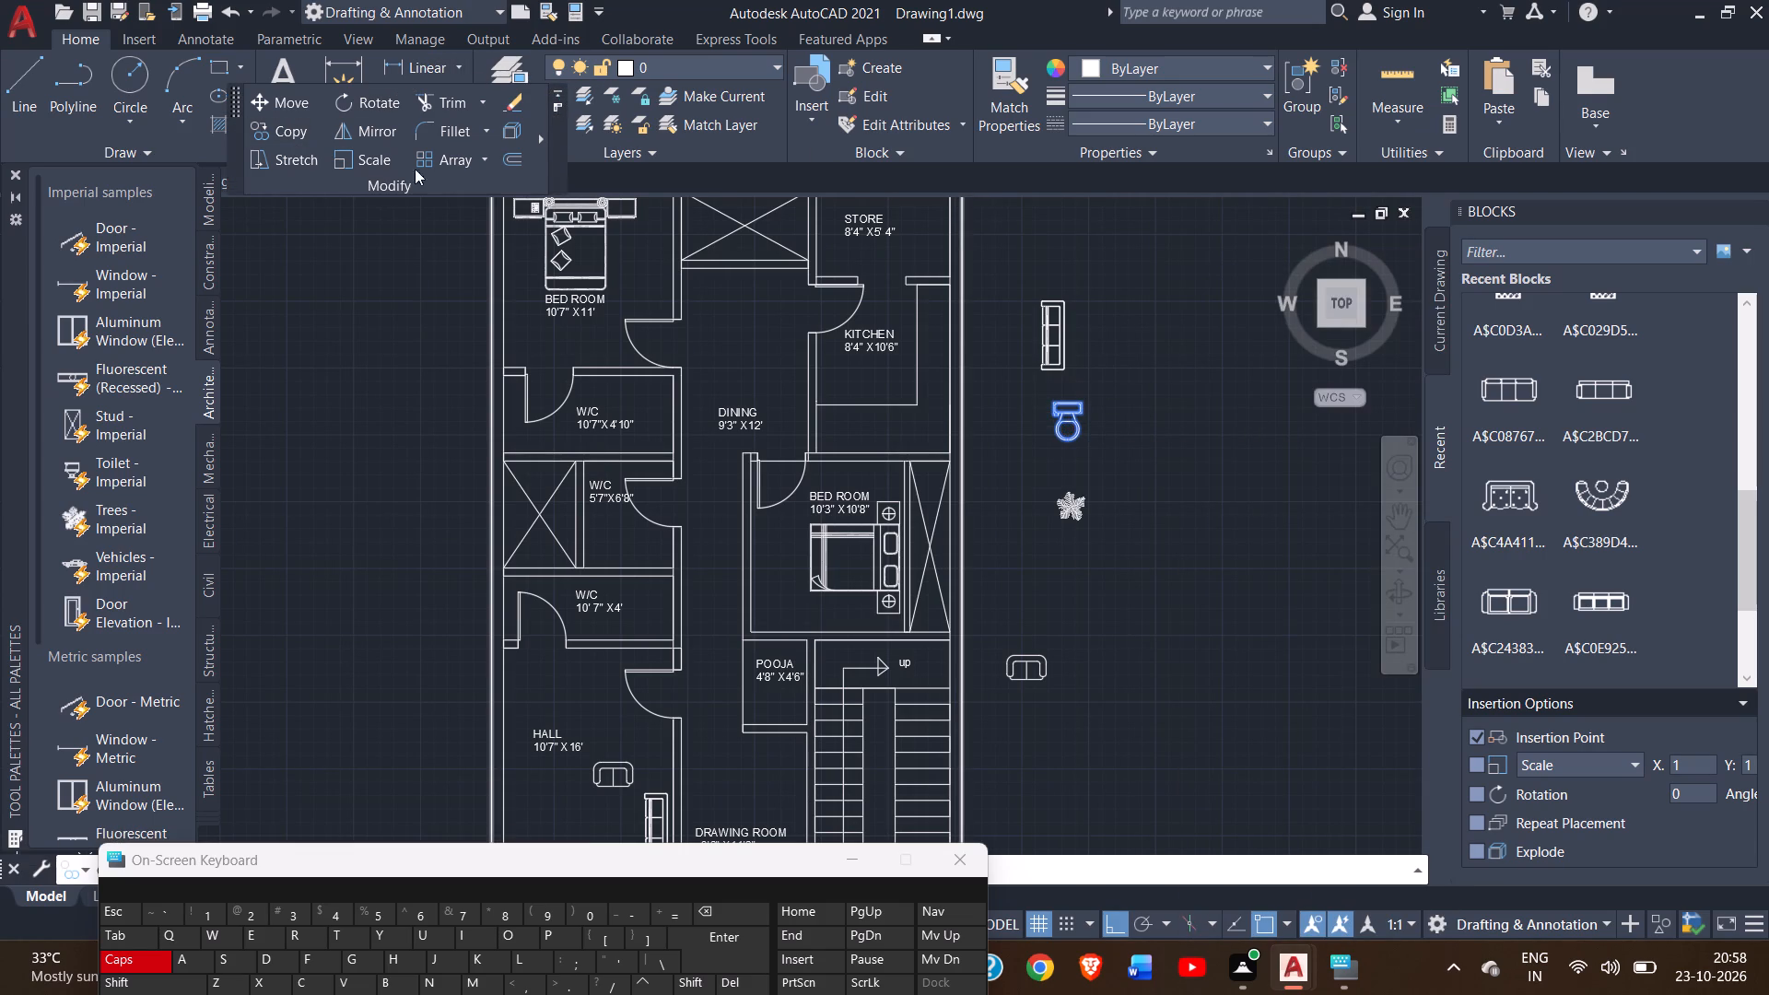
{"action": "left_click", "coordinate": [1066, 419]}
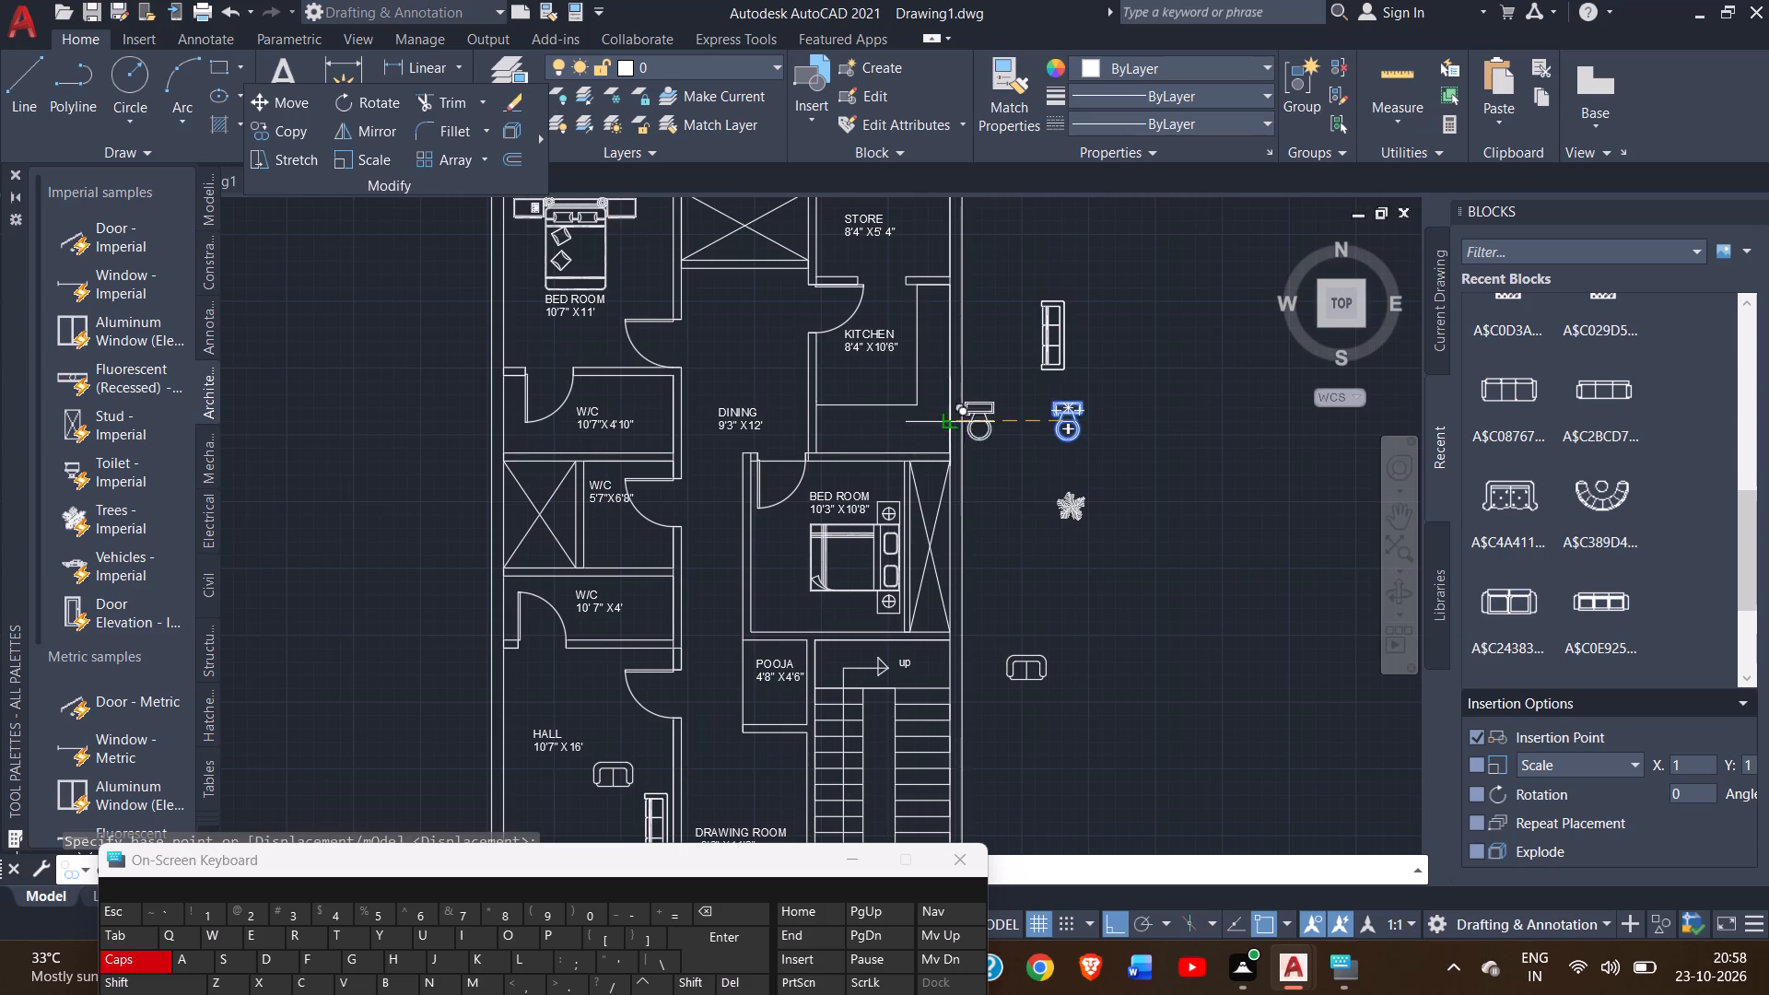
{"action": "scroll", "coordinate": [599, 427], "scroll_direction": "up", "scroll_amount": 1, "text": "ctrl"}
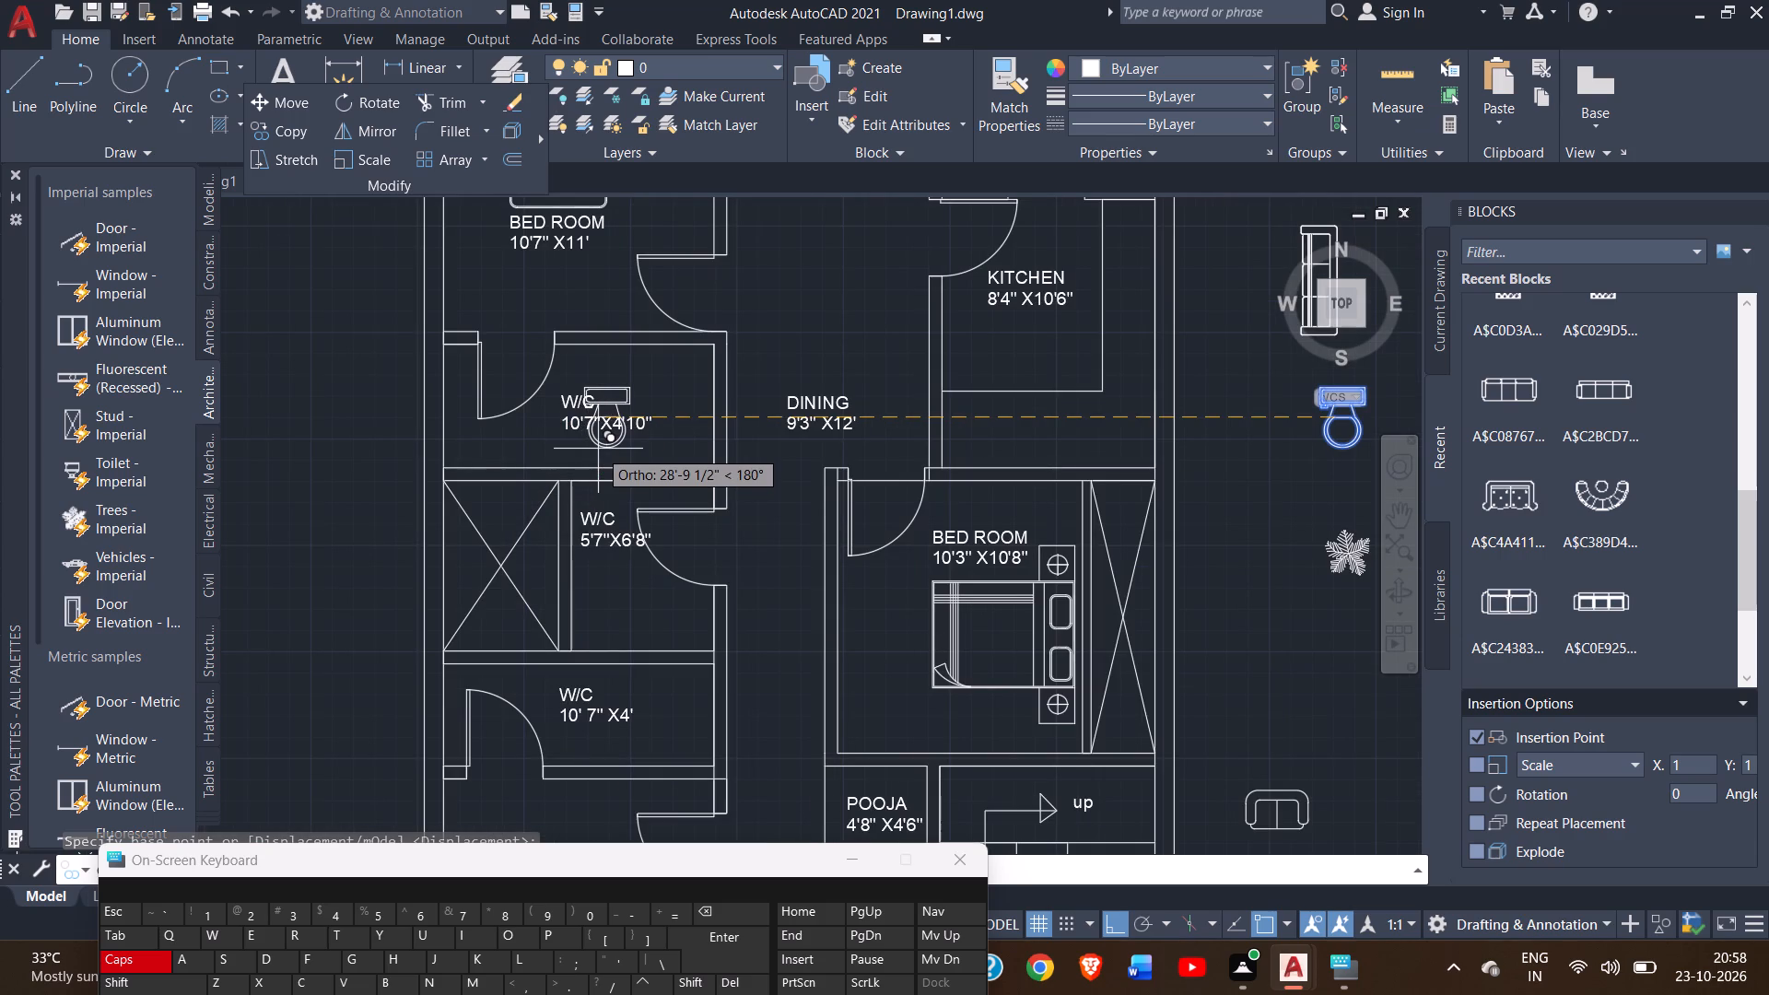
{"action": "scroll", "coordinate": [628, 457], "scroll_direction": "down", "scroll_amount": 2, "text": "ctrl"}
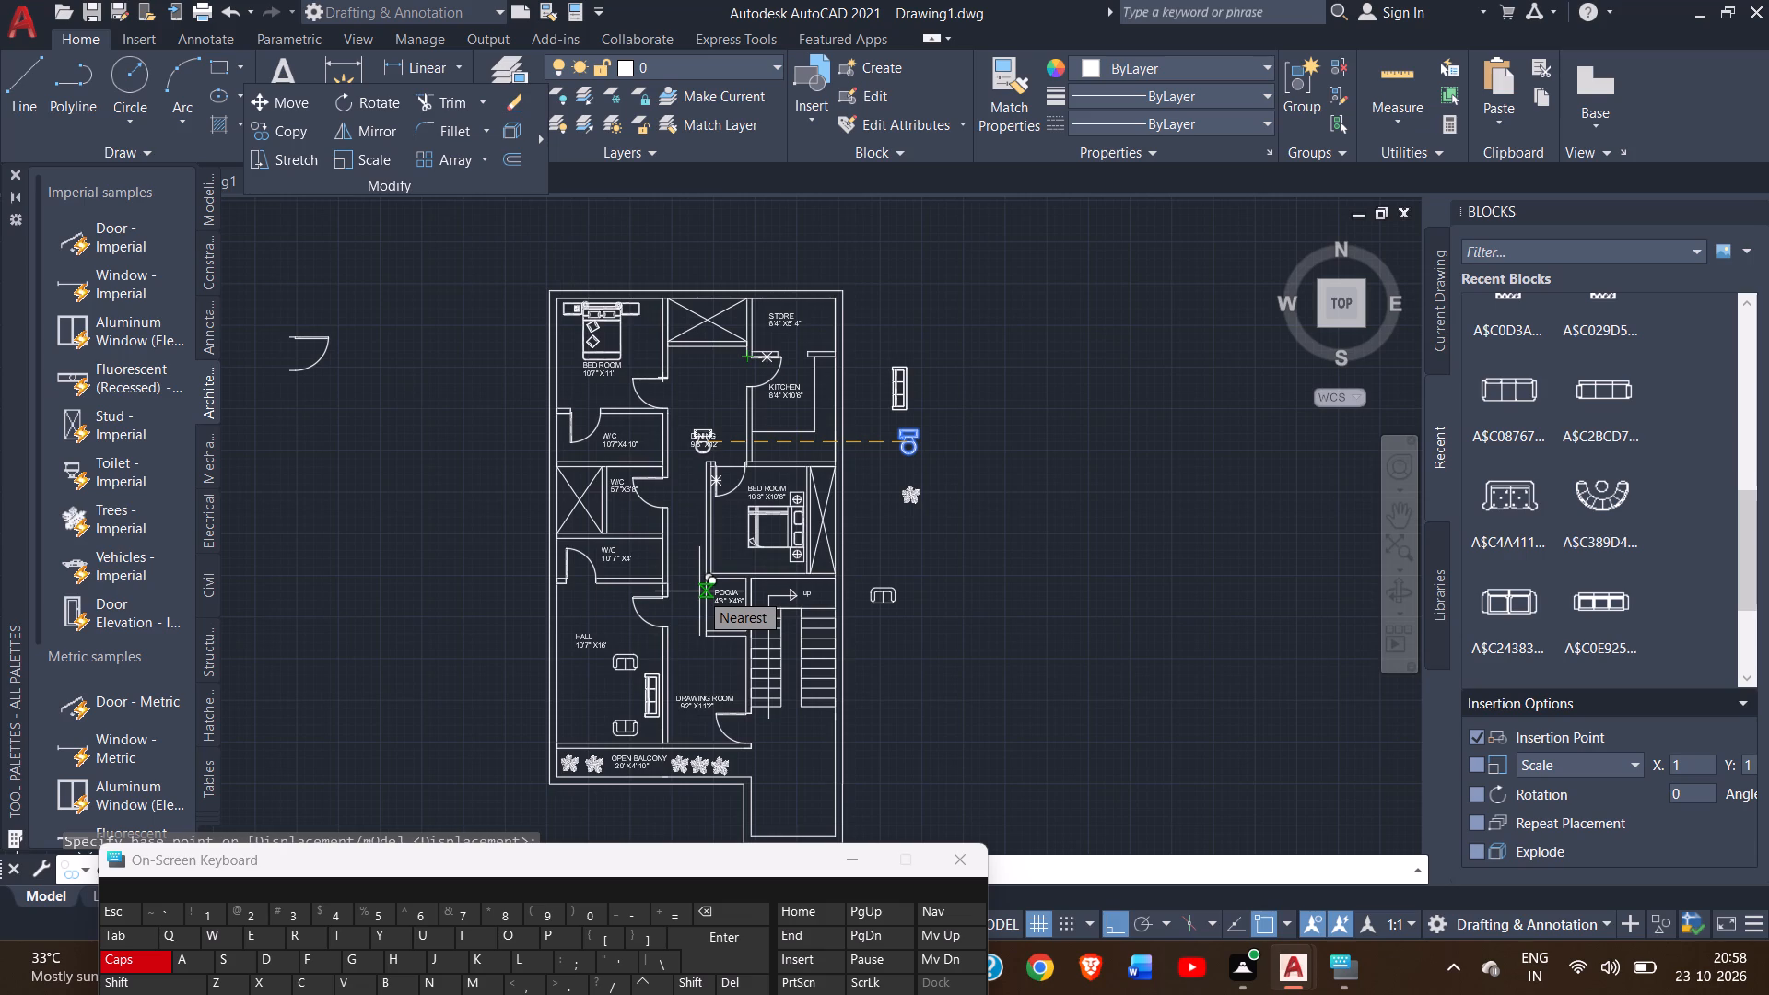
{"action": "scroll", "coordinate": [699, 591], "scroll_direction": "up", "scroll_amount": 1, "text": "ctrl"}
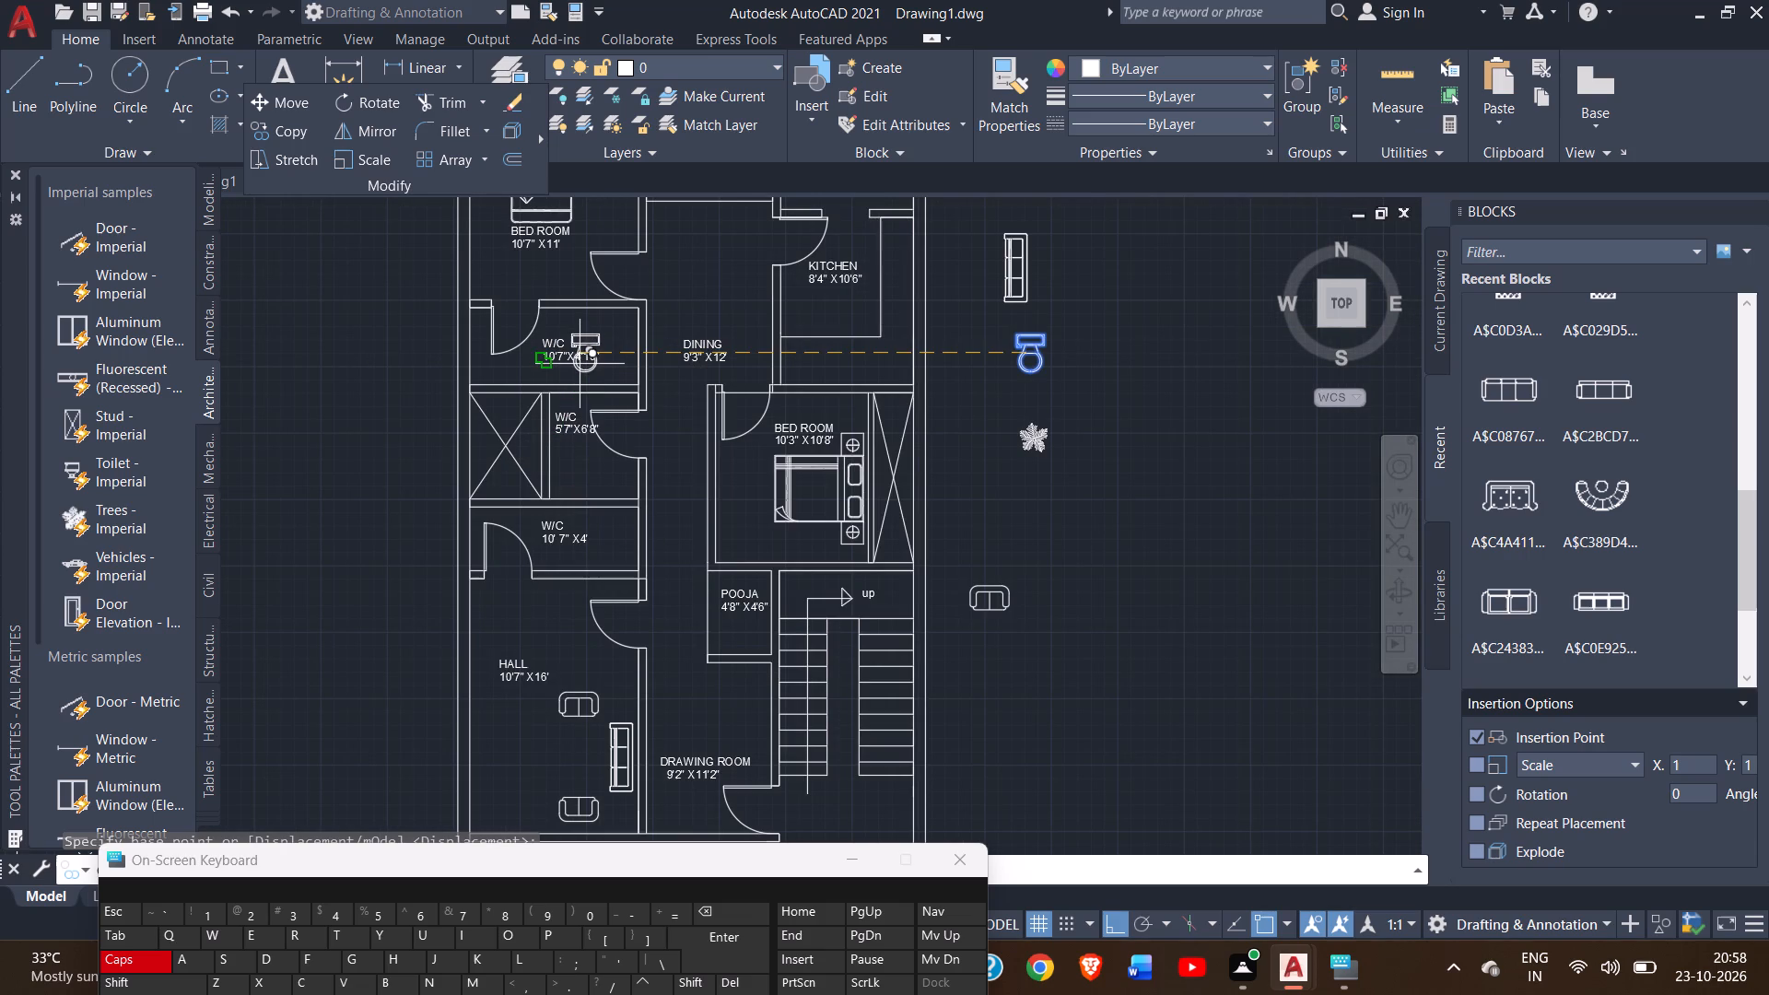
{"action": "scroll", "coordinate": [580, 364], "scroll_direction": "up", "scroll_amount": 1, "text": "ctrl"}
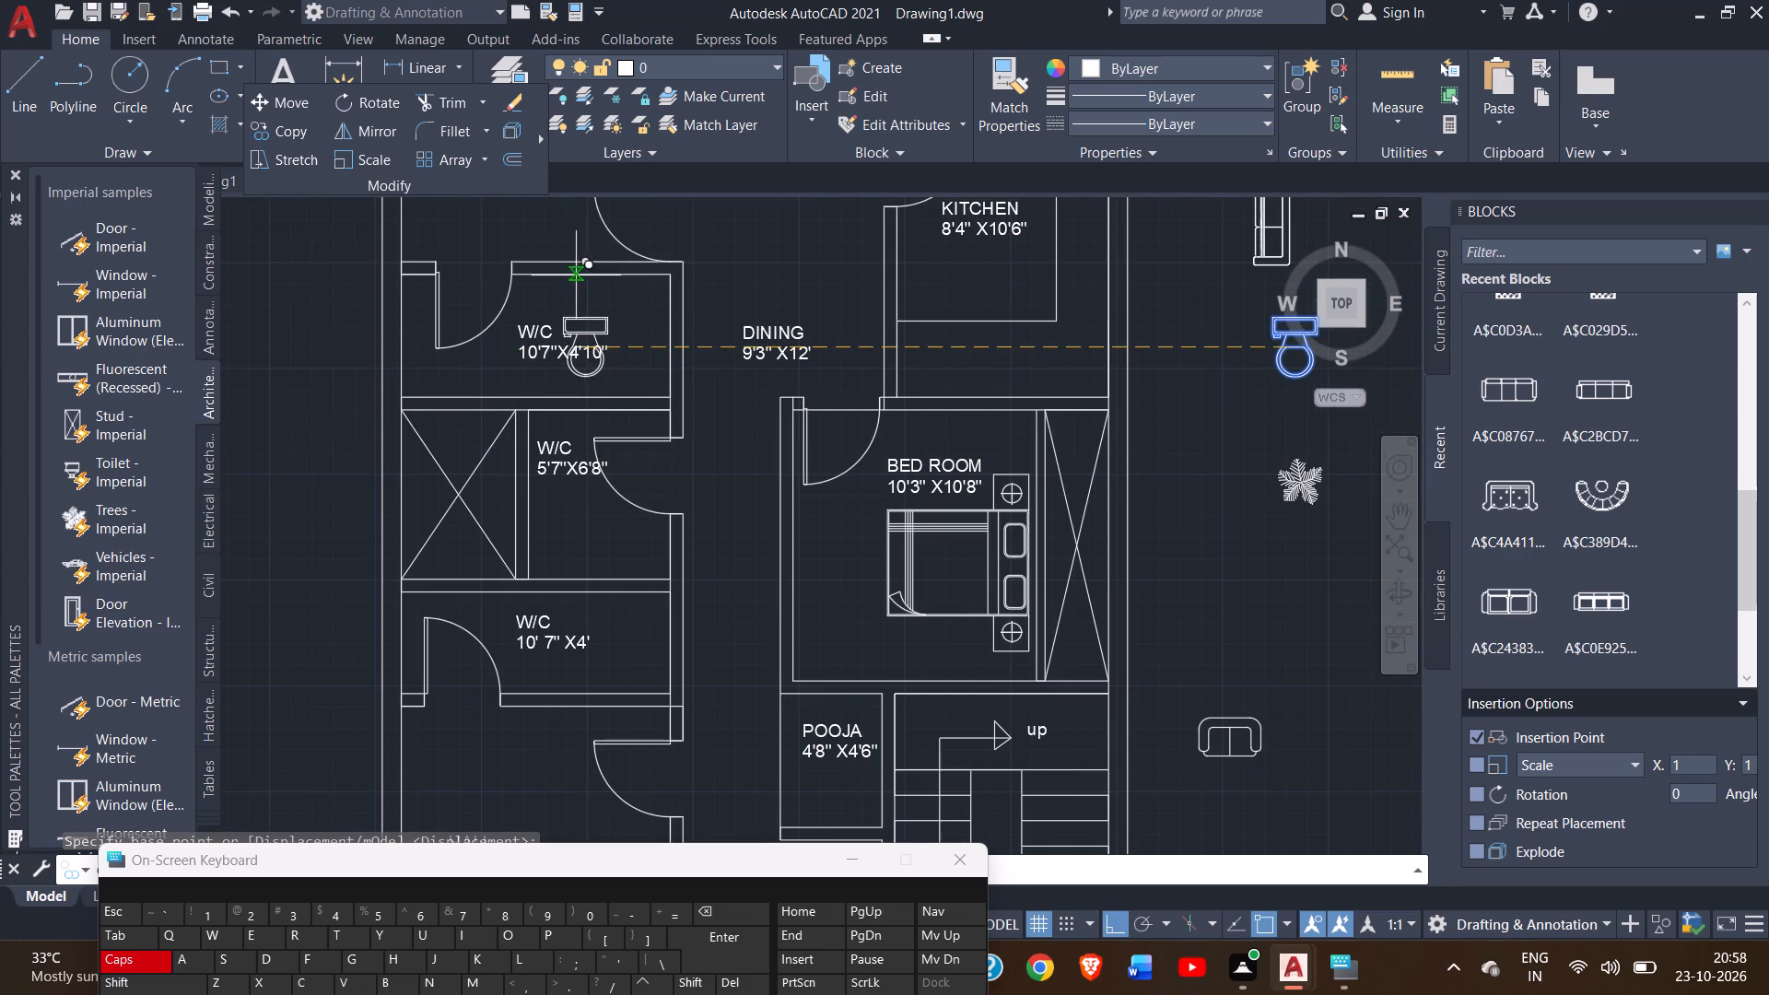
{"action": "scroll", "coordinate": [575, 285], "scroll_direction": "up", "scroll_amount": 1, "text": "ctrl"}
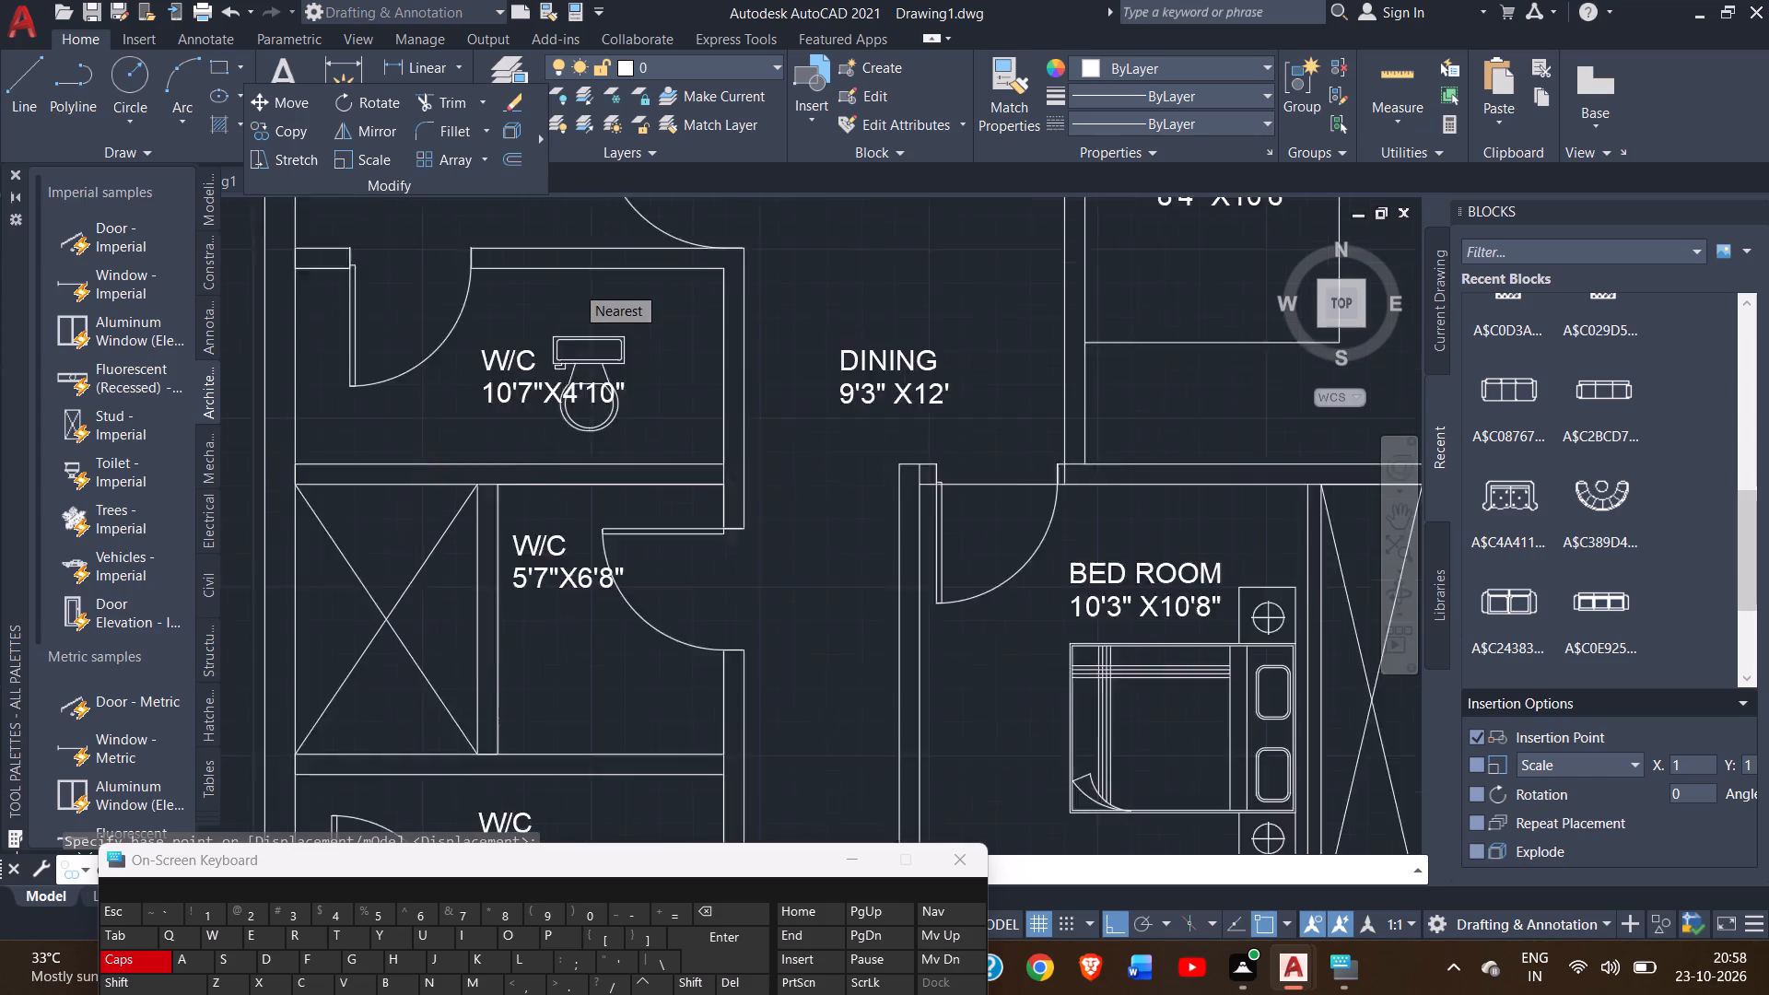
{"action": "scroll", "coordinate": [575, 285], "scroll_direction": "up", "scroll_amount": 1, "text": "ctrl"}
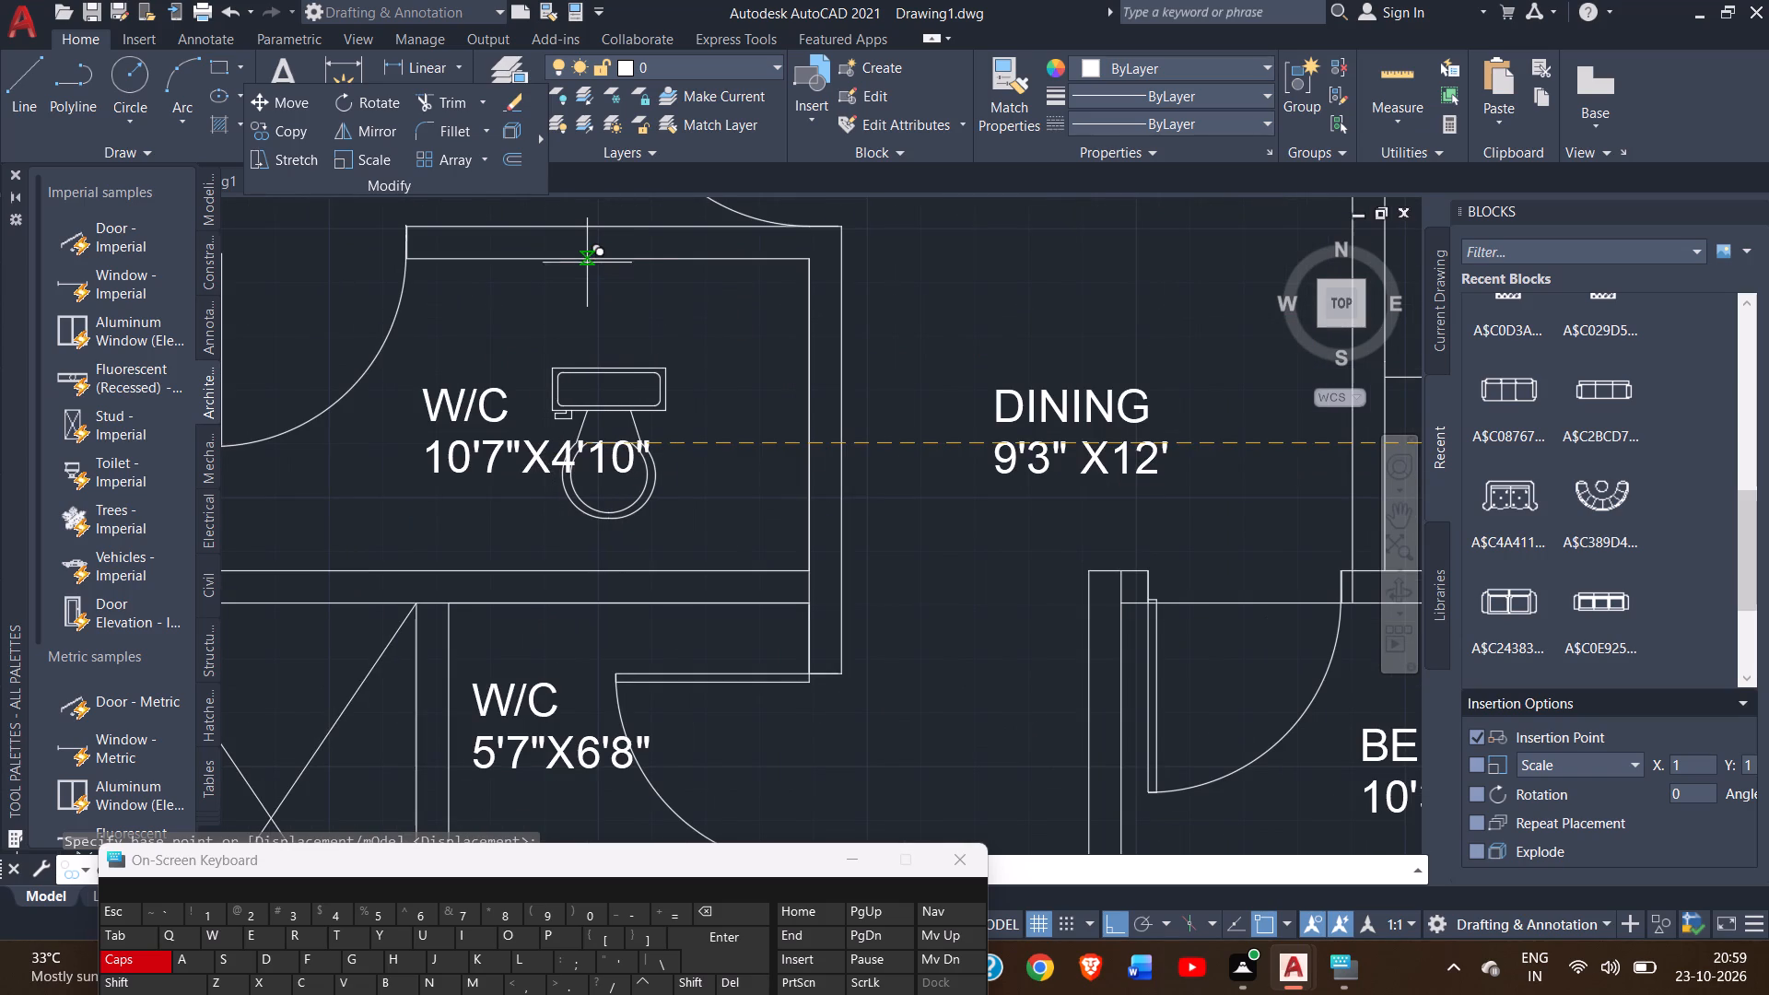
{"action": "left_click", "coordinate": [588, 262]}
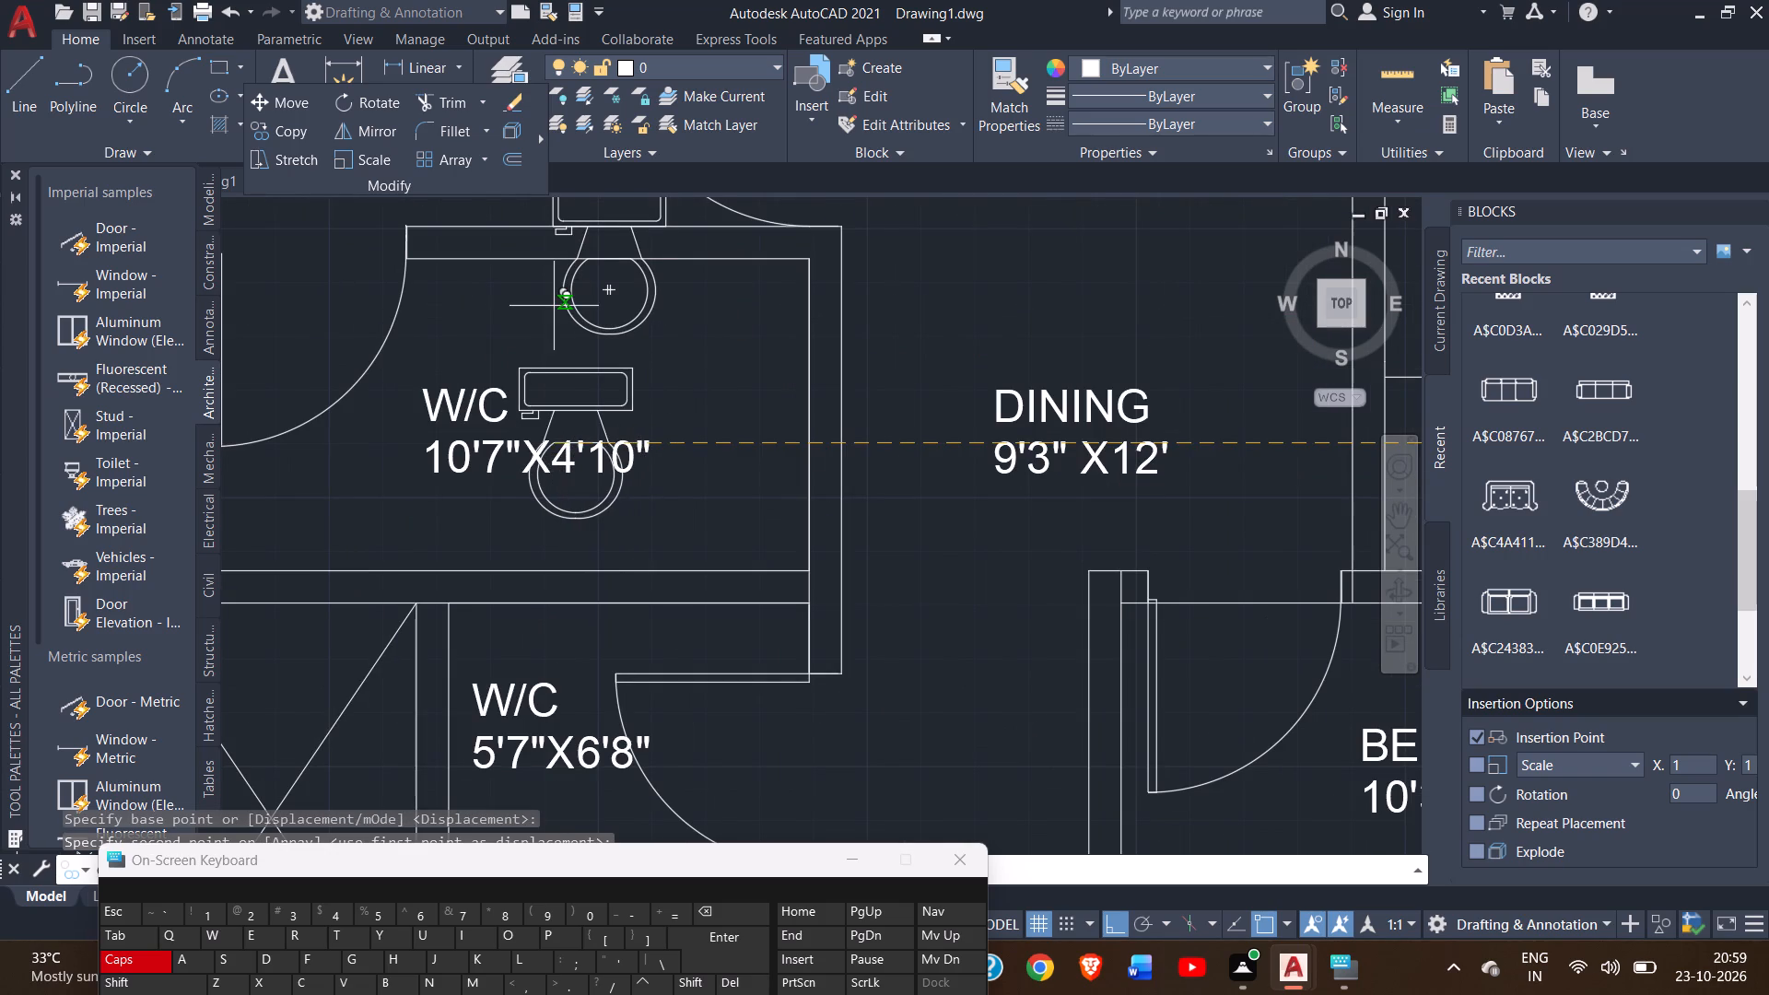
{"action": "right_click", "coordinate": [554, 306]}
{"action": "left_click", "coordinate": [579, 315]}
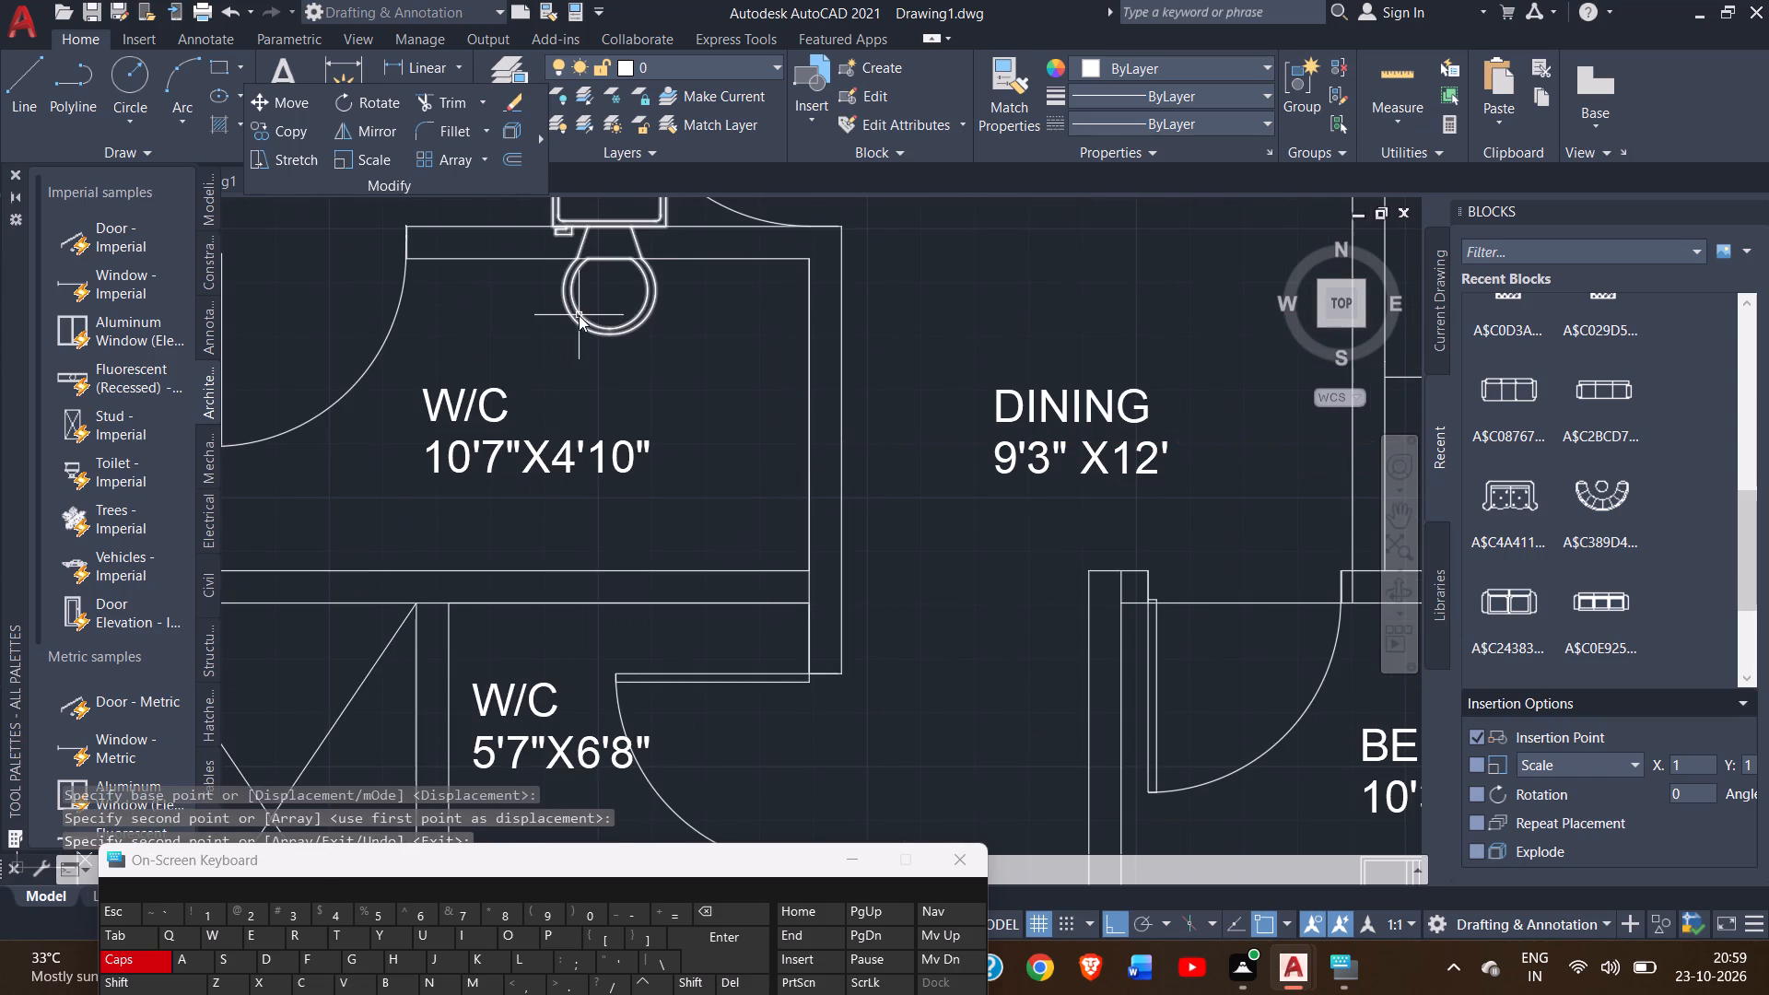
{"action": "double_click", "coordinate": [579, 315]}
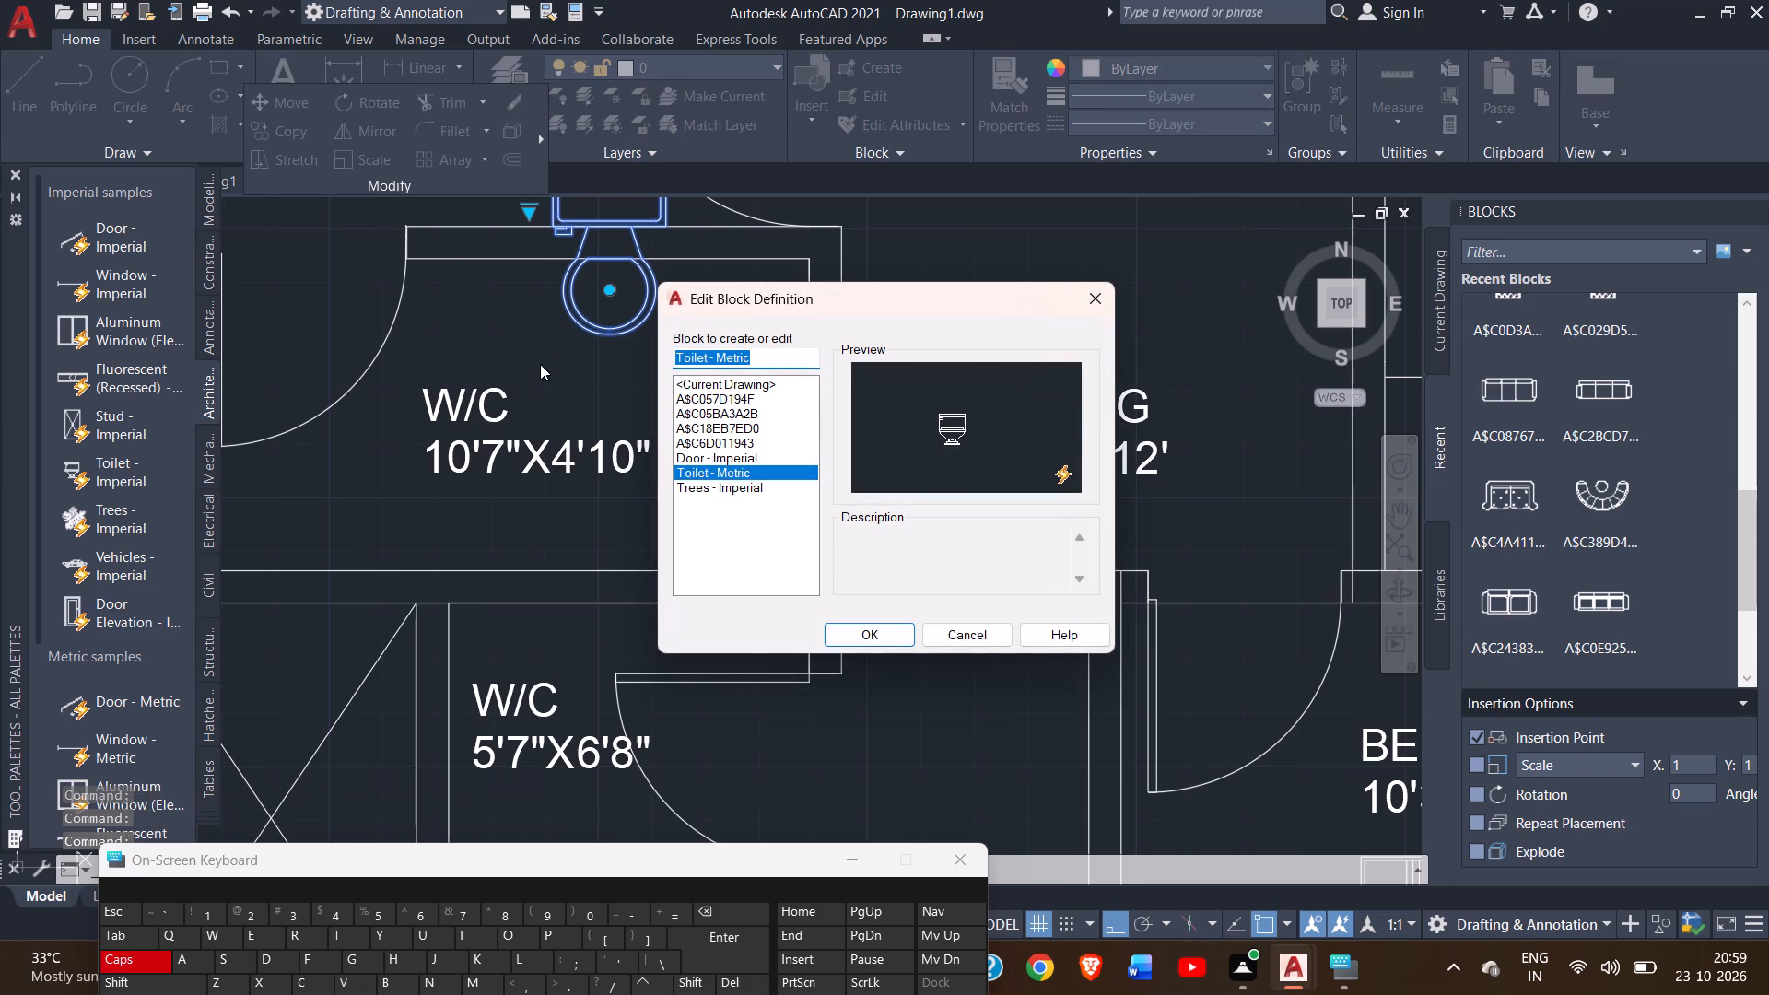
{"action": "left_click", "coordinate": [1092, 296]}
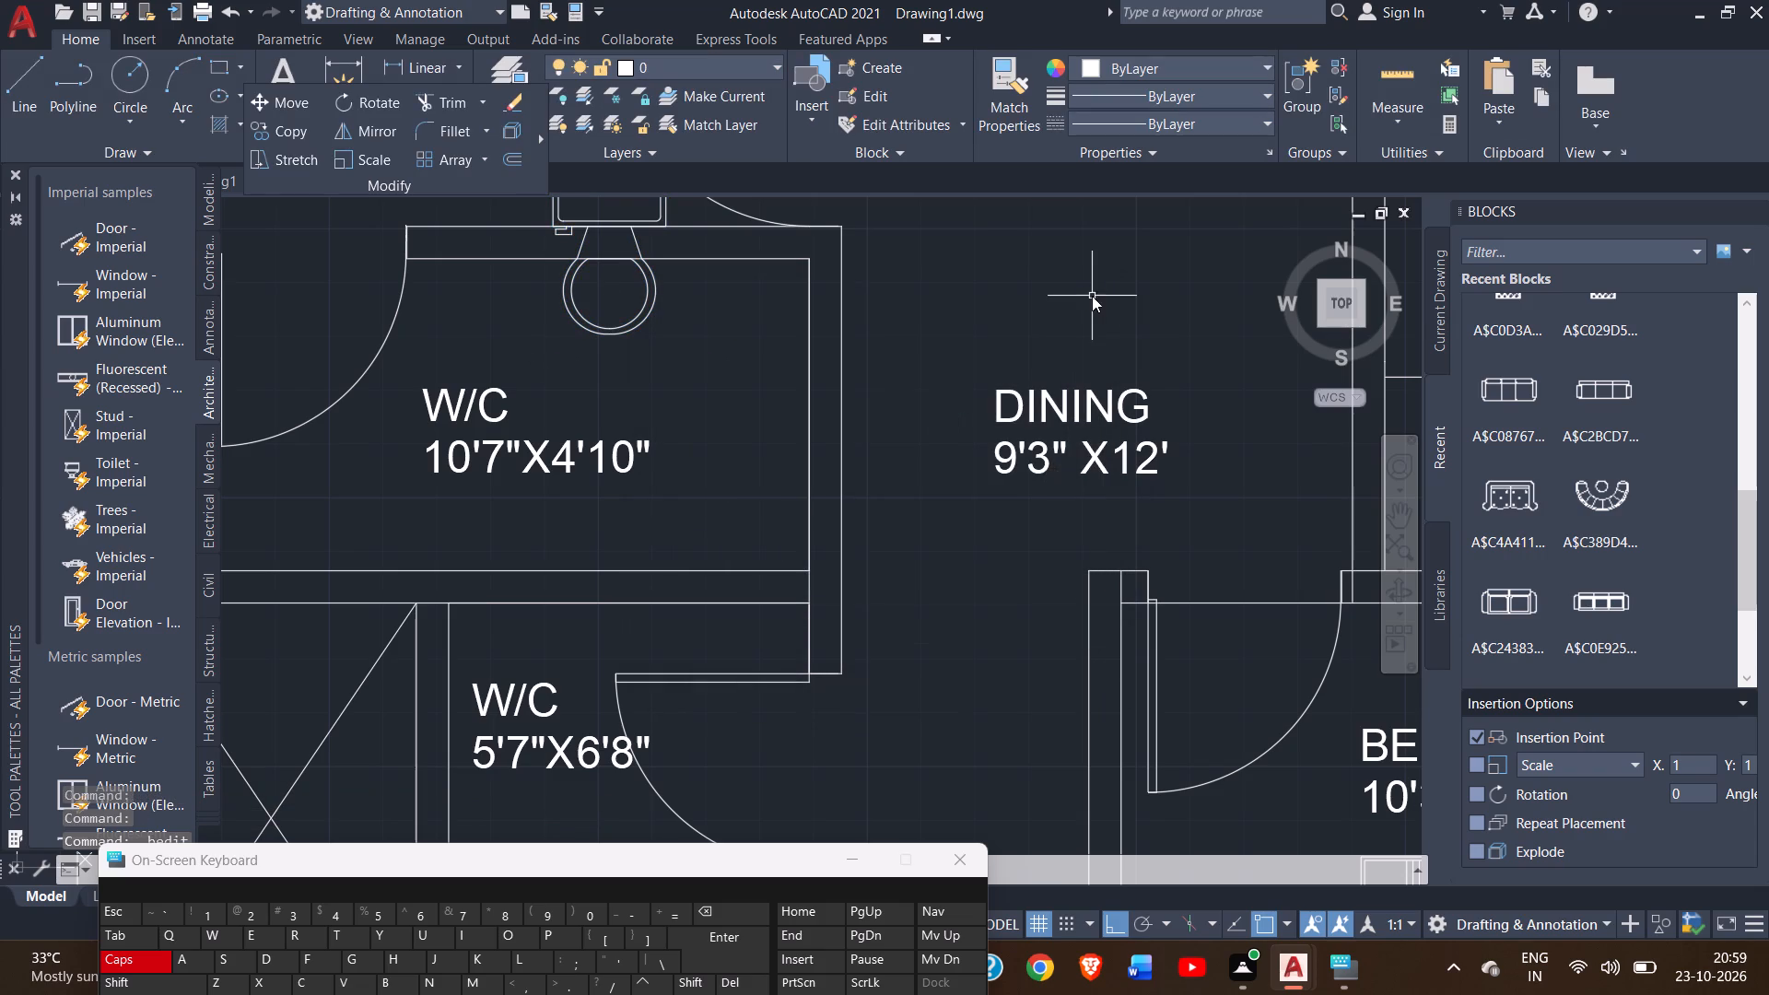
Move the toilet in the 10'7"X4'10" W/C south so its tank sits flush against the north wall's inner face.
{"action": "left_click", "coordinate": [652, 300]}
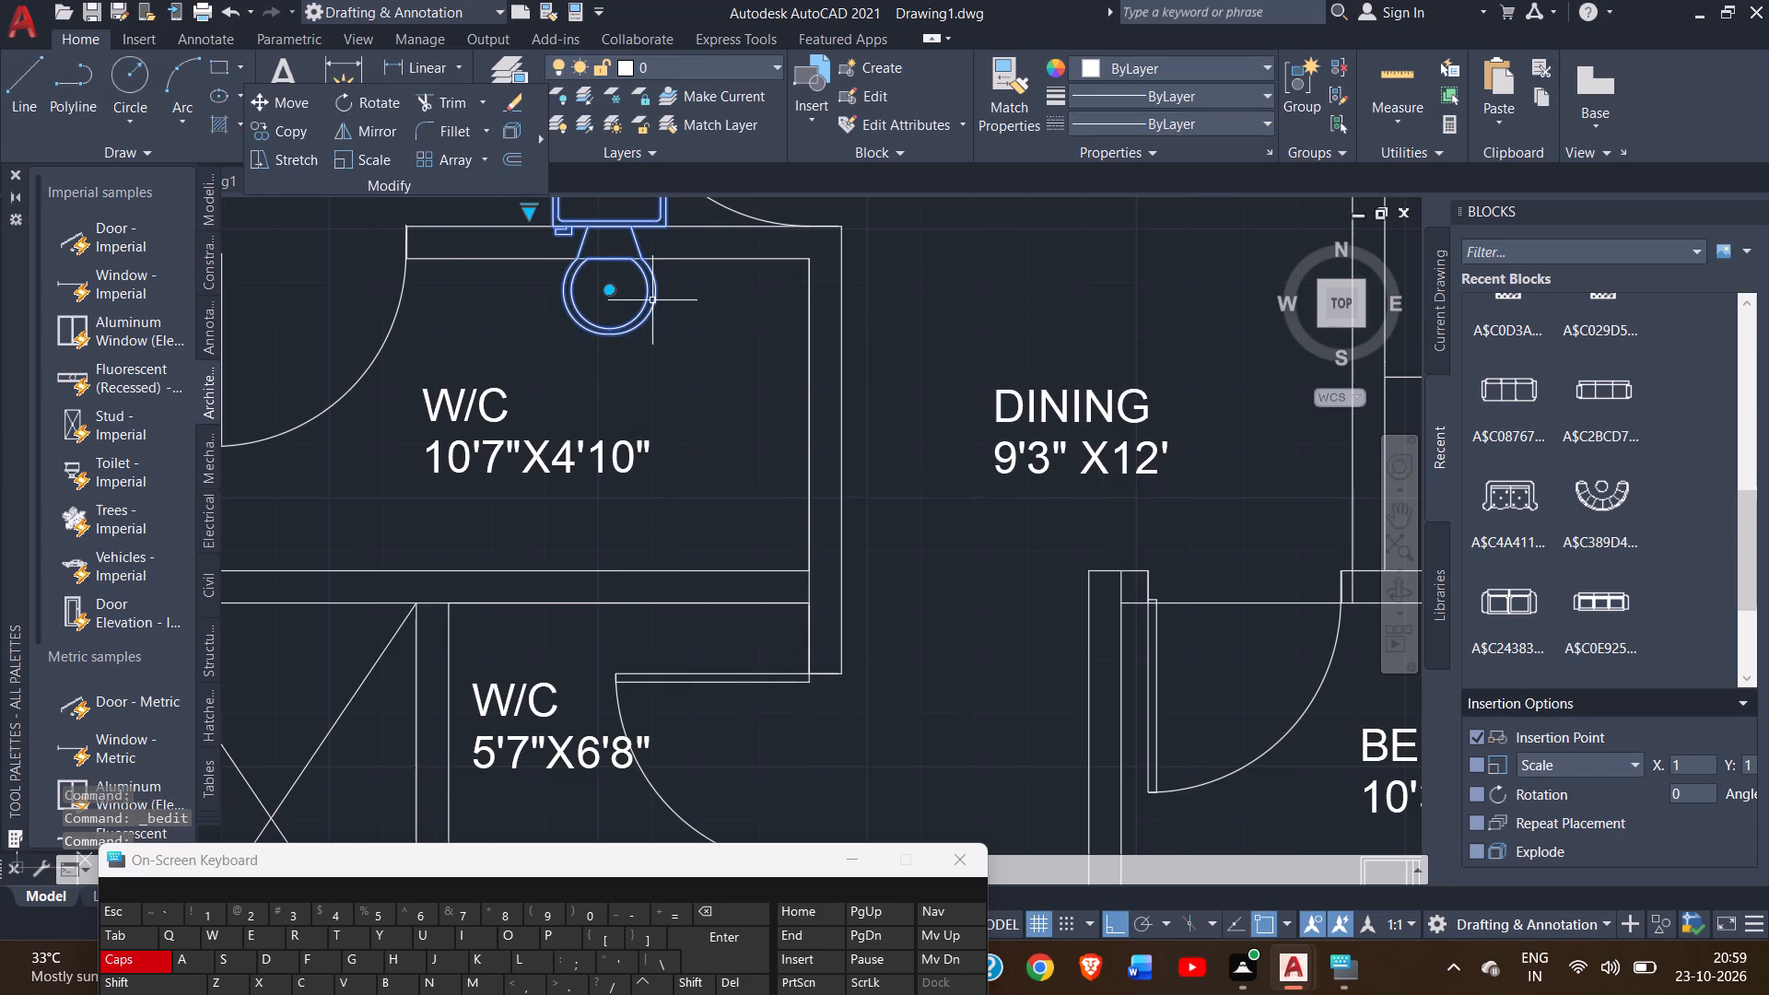
{"action": "left_click", "coordinate": [1402, 526]}
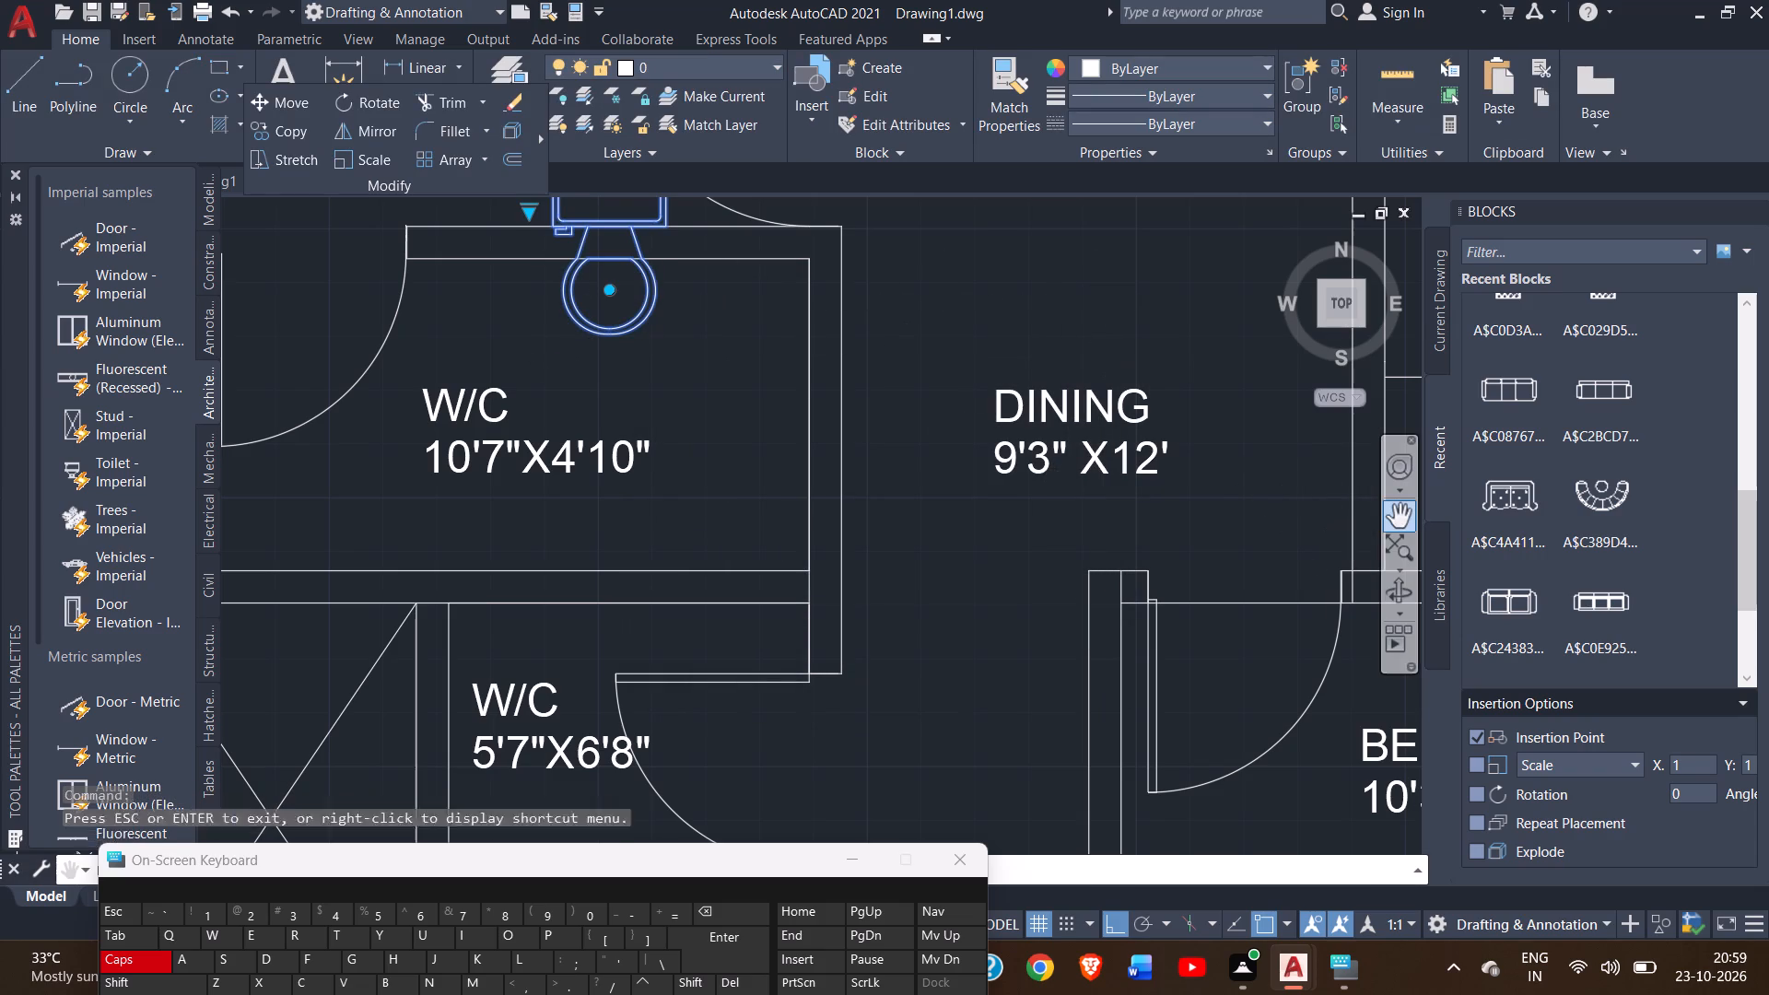
{"action": "left_click_drag", "start_coordinate": [1120, 427], "coordinate": [1138, 593]}
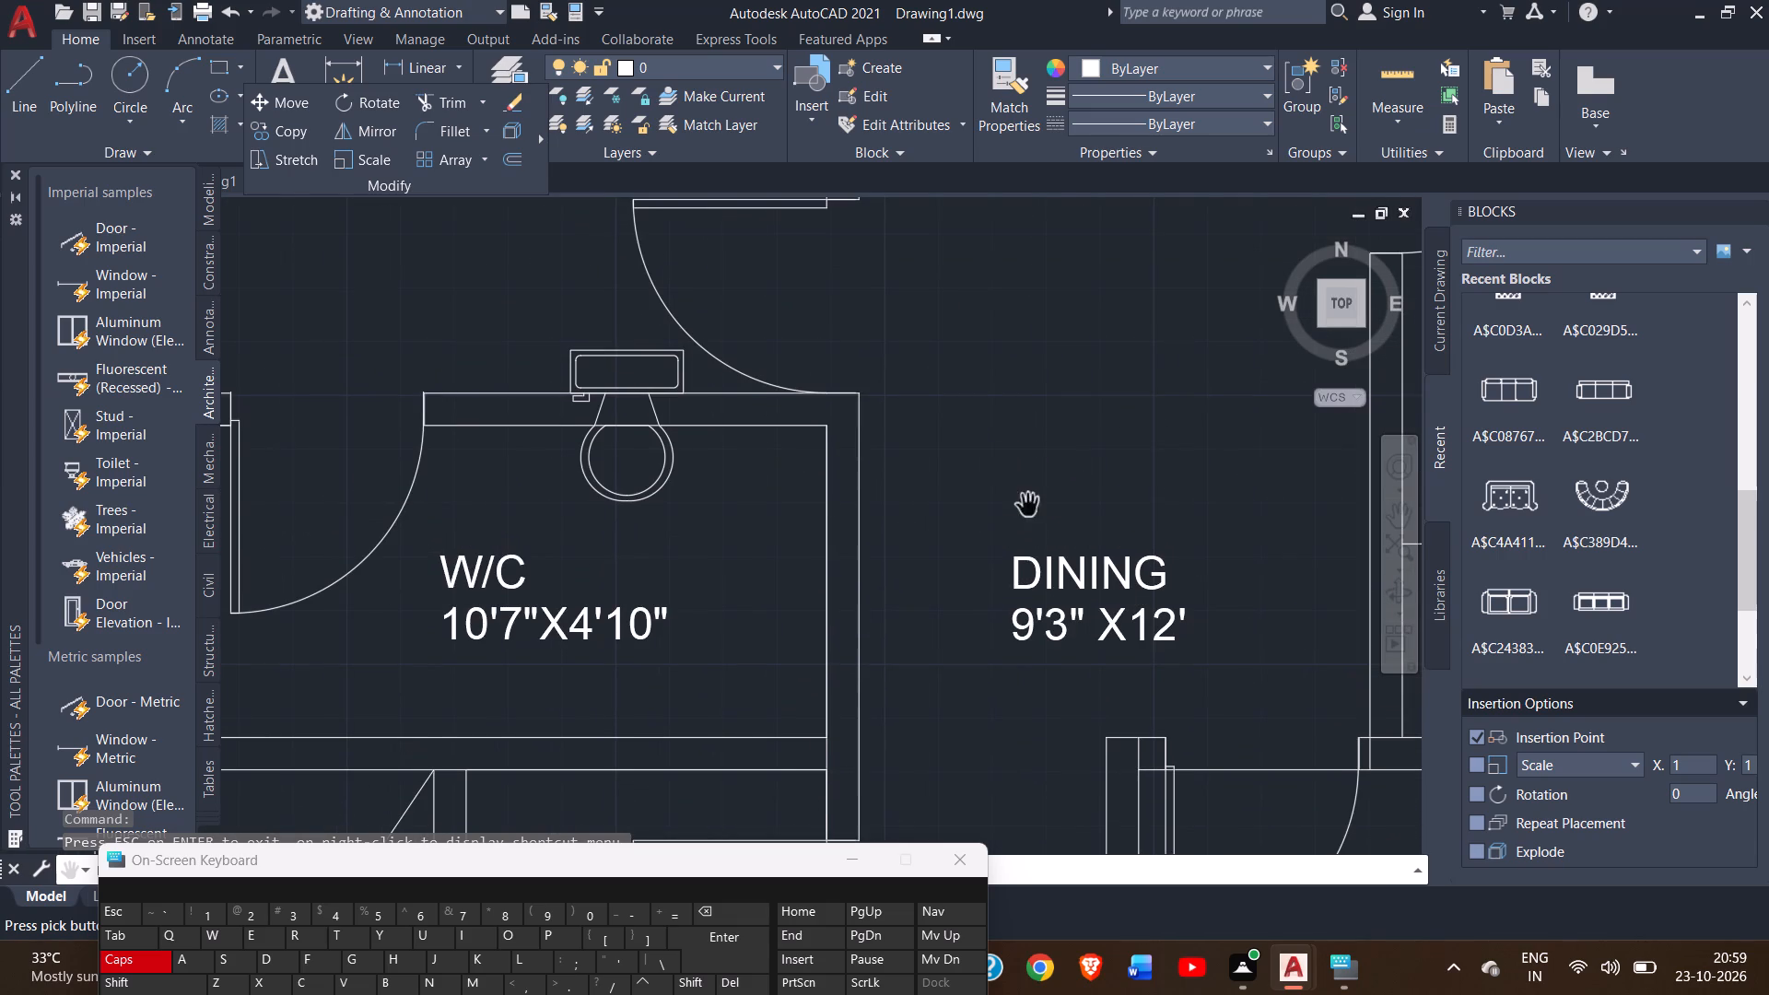
{"action": "right_click", "coordinate": [943, 297]}
{"action": "left_click", "coordinate": [957, 318]}
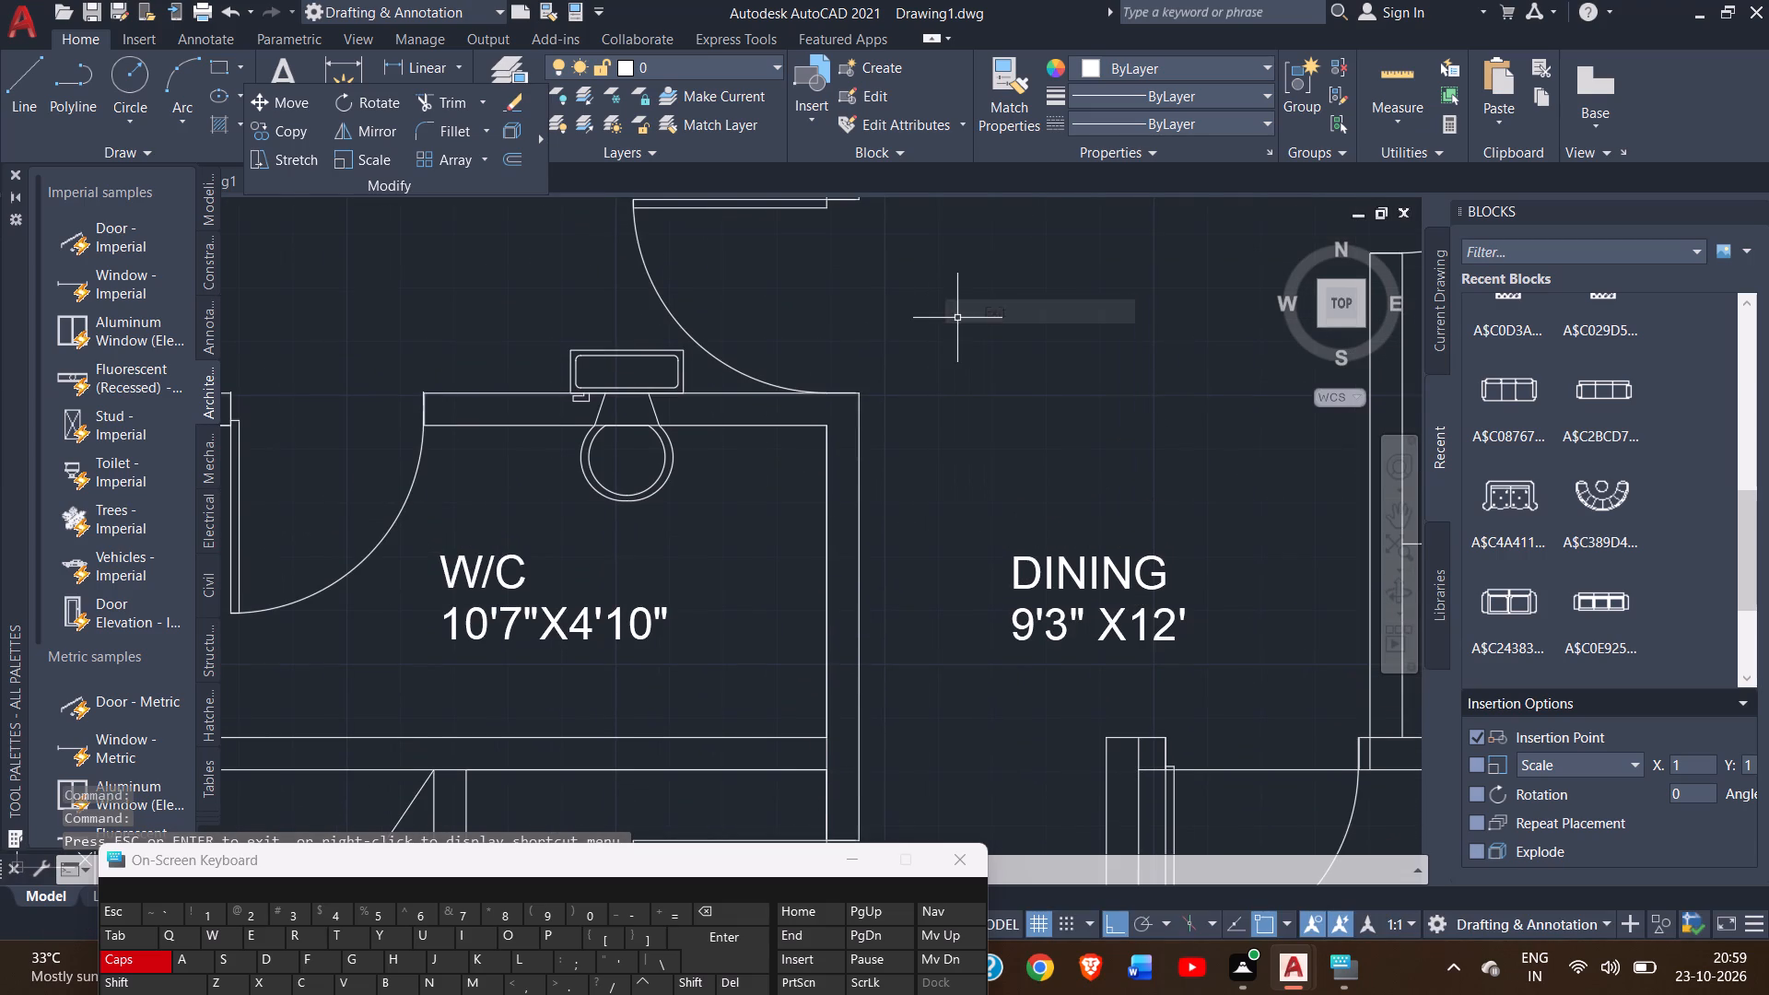
{"action": "left_click", "coordinate": [665, 350]}
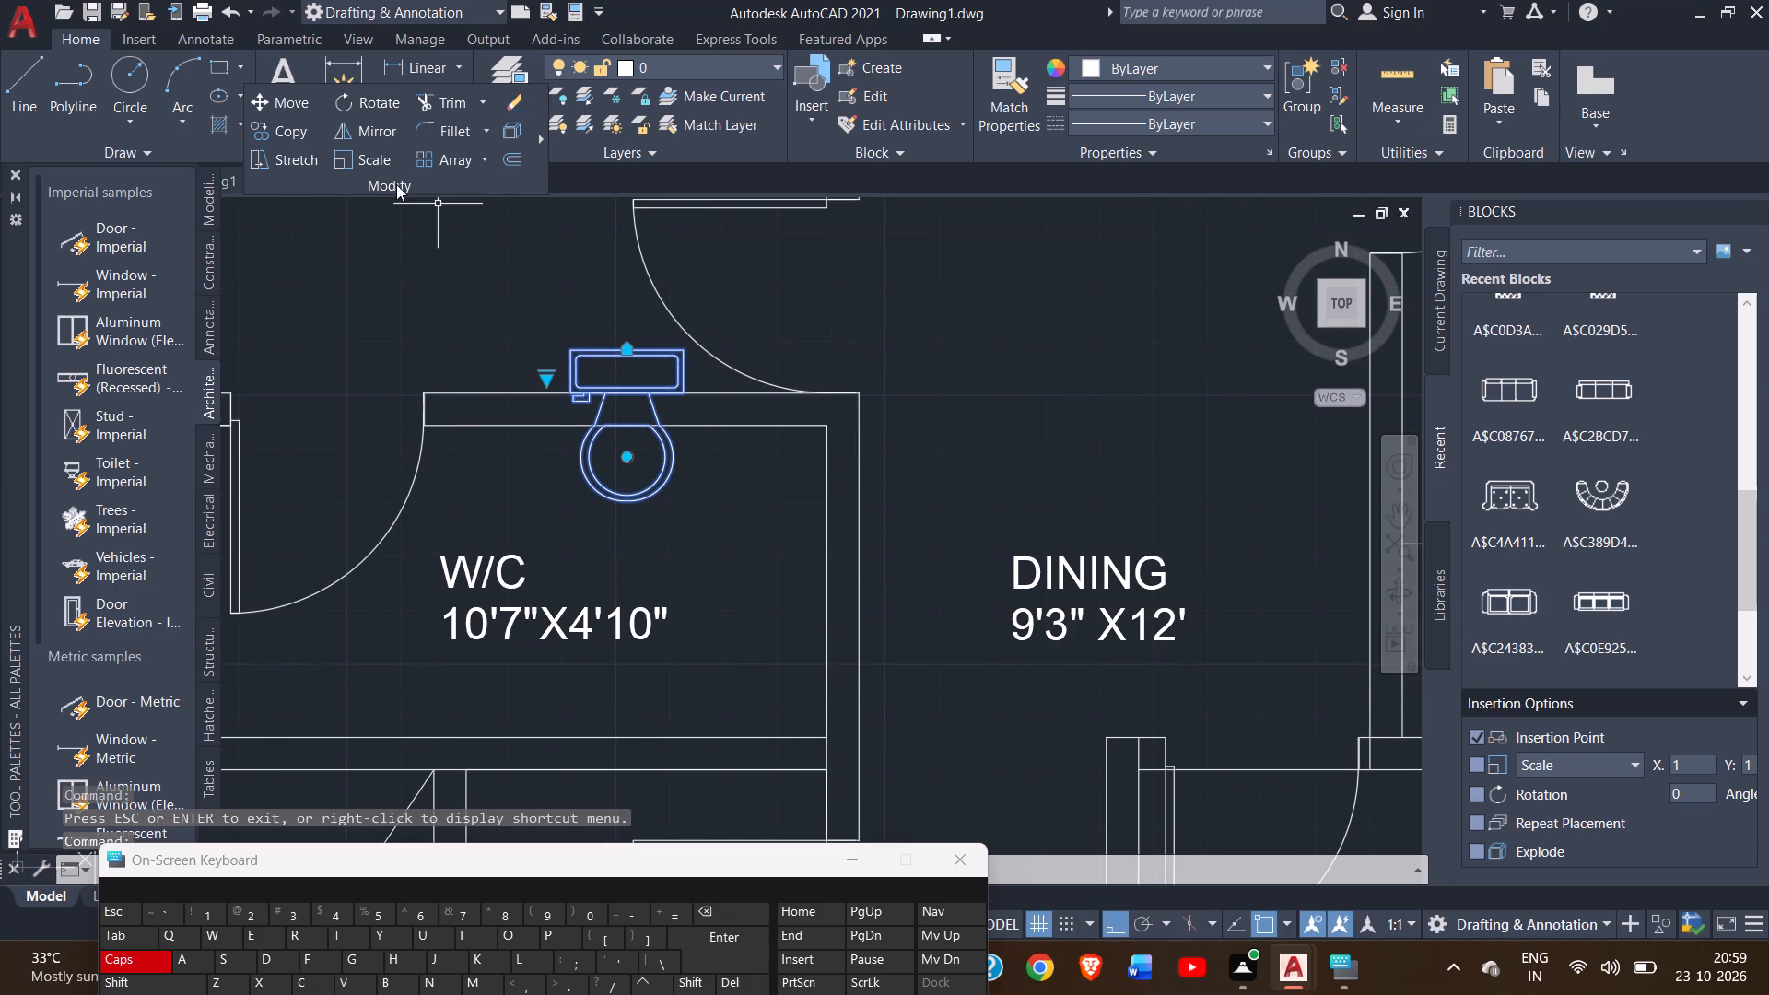
{"action": "left_click", "coordinate": [270, 102]}
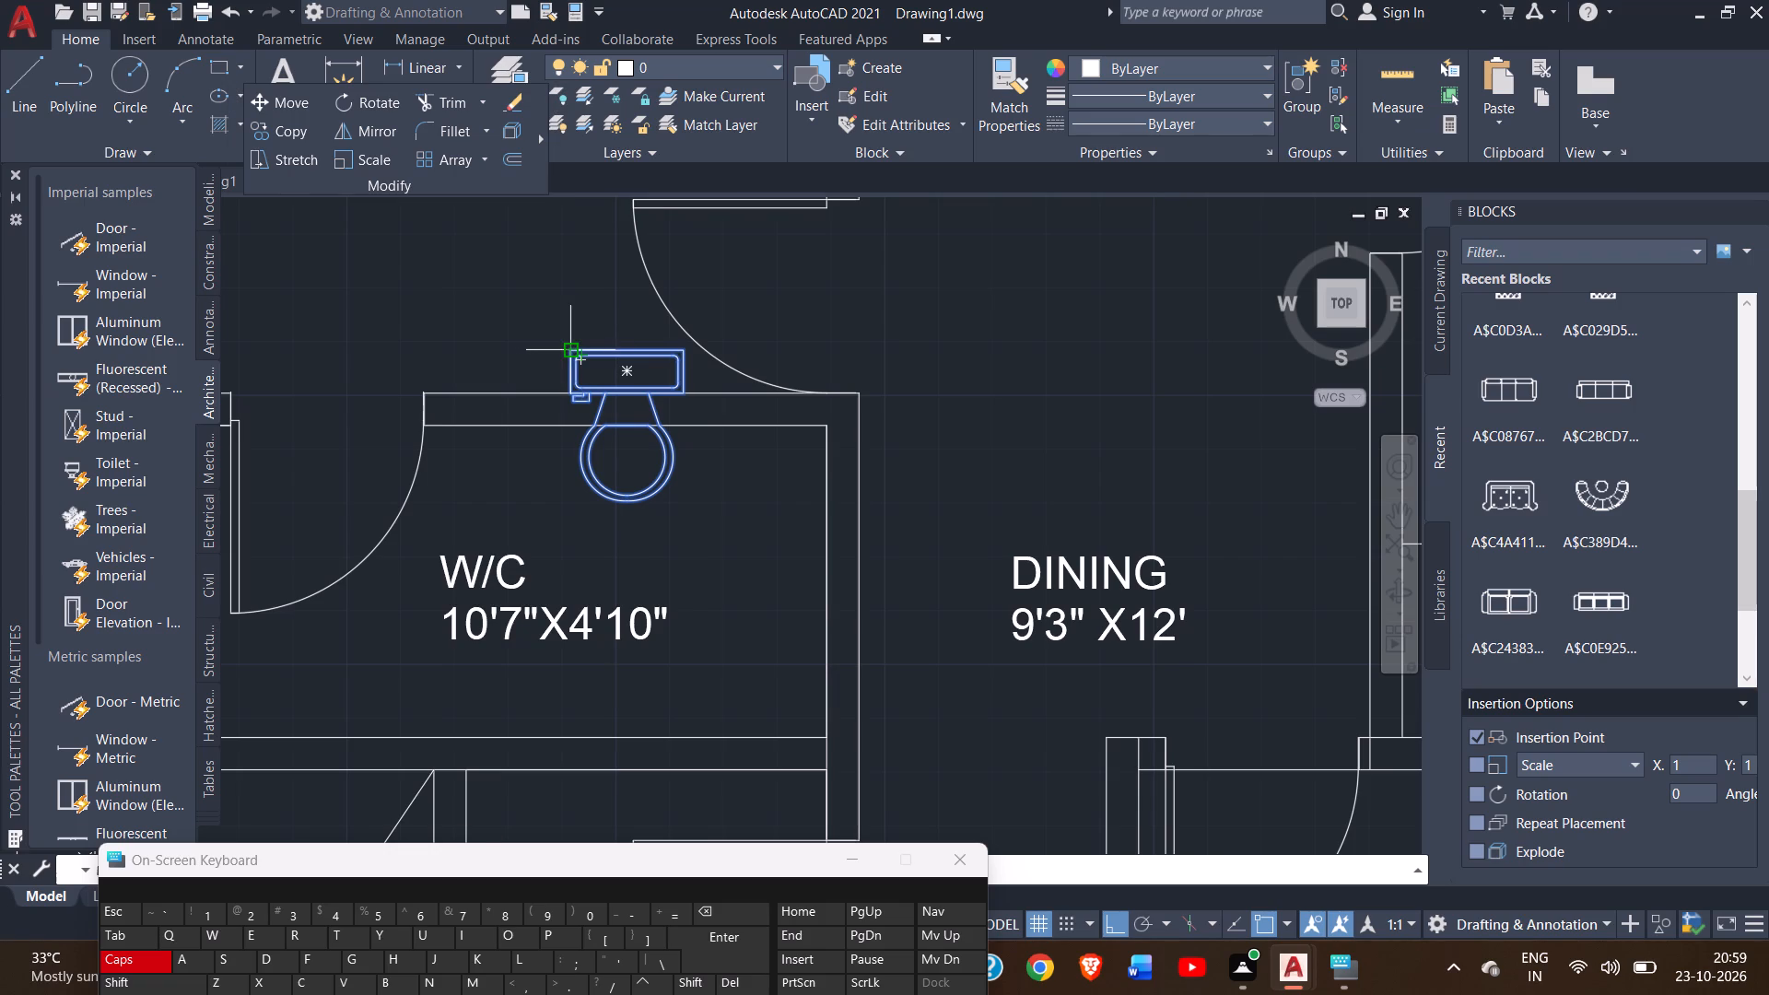
{"action": "left_click_drag", "start_coordinate": [568, 350], "coordinate": [550, 422]}
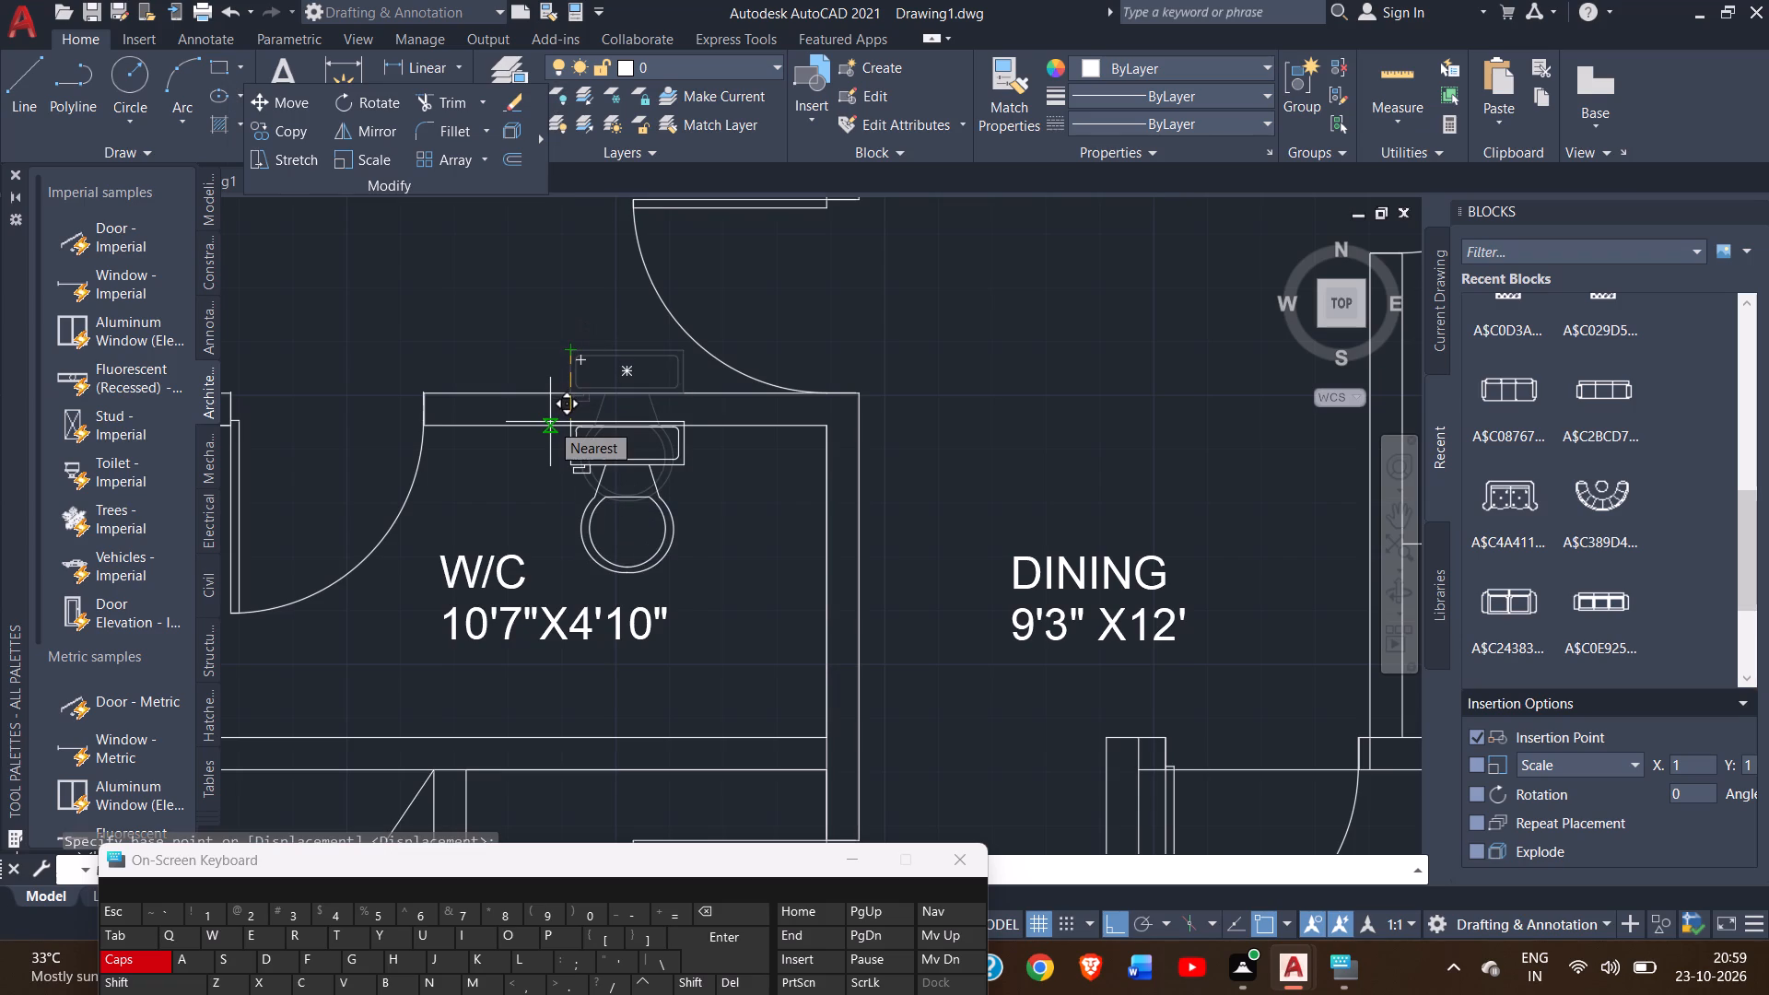
{"action": "scroll", "coordinate": [550, 422], "scroll_direction": "up", "scroll_amount": 3, "text": "ctrl"}
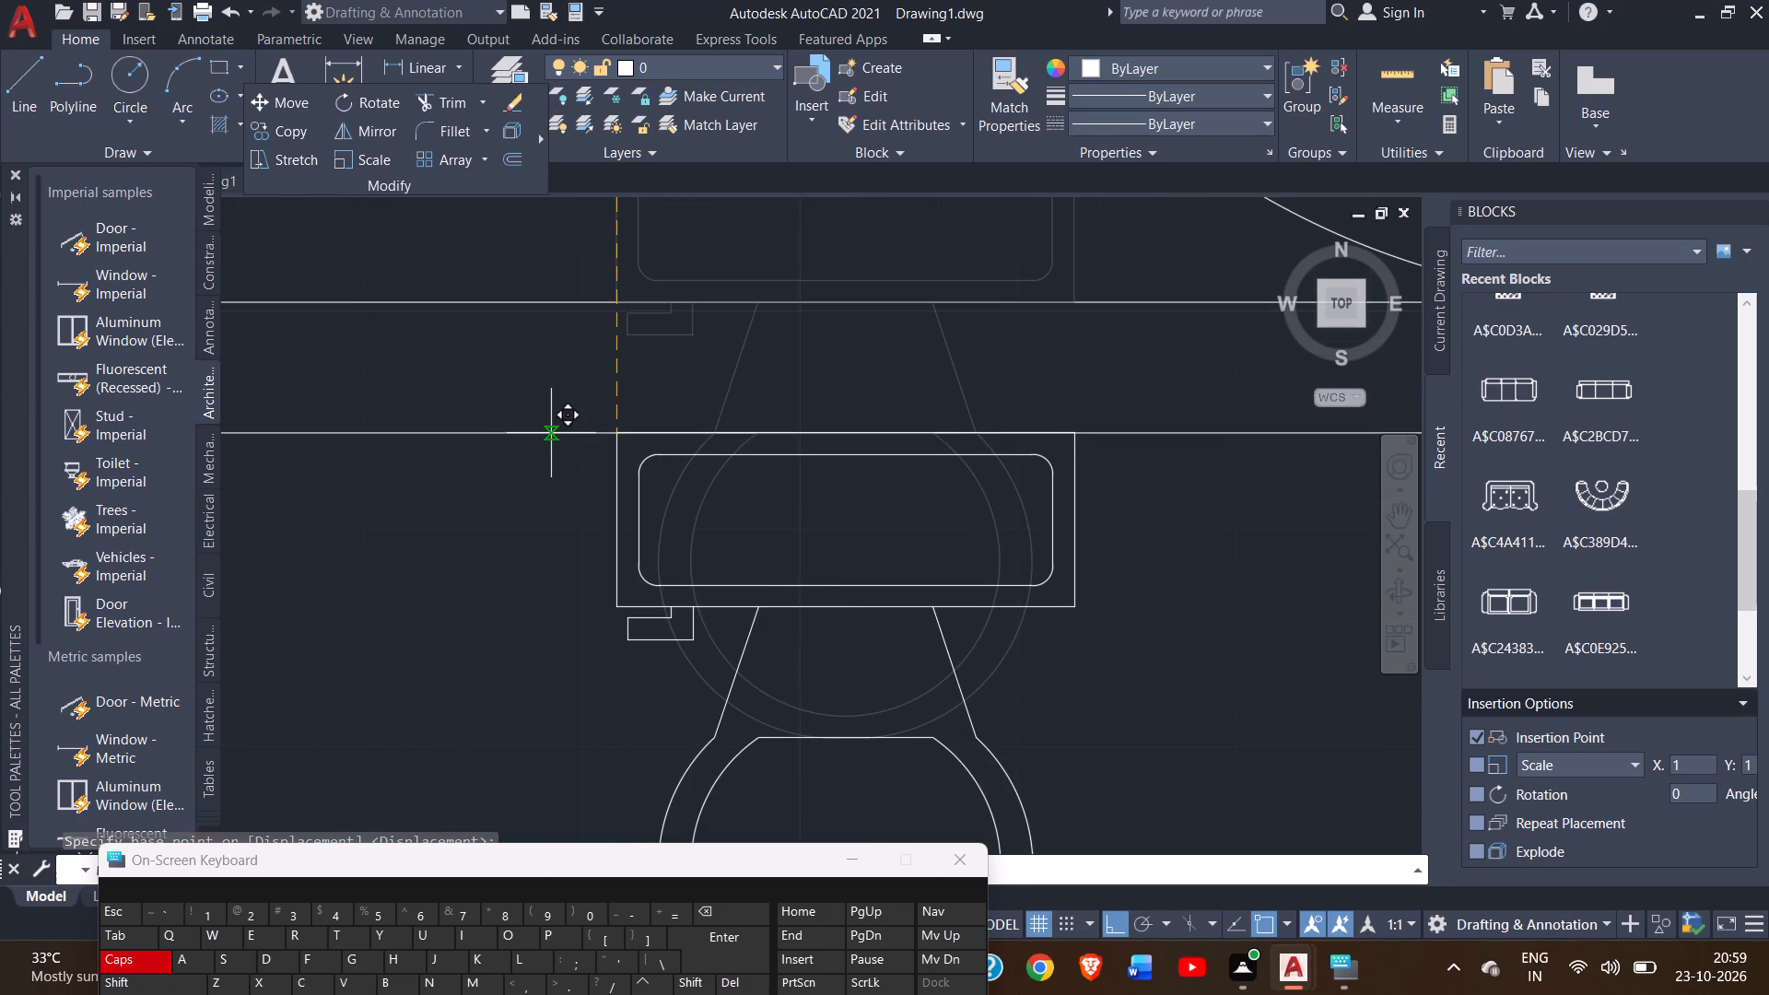
{"action": "left_click", "coordinate": [551, 433]}
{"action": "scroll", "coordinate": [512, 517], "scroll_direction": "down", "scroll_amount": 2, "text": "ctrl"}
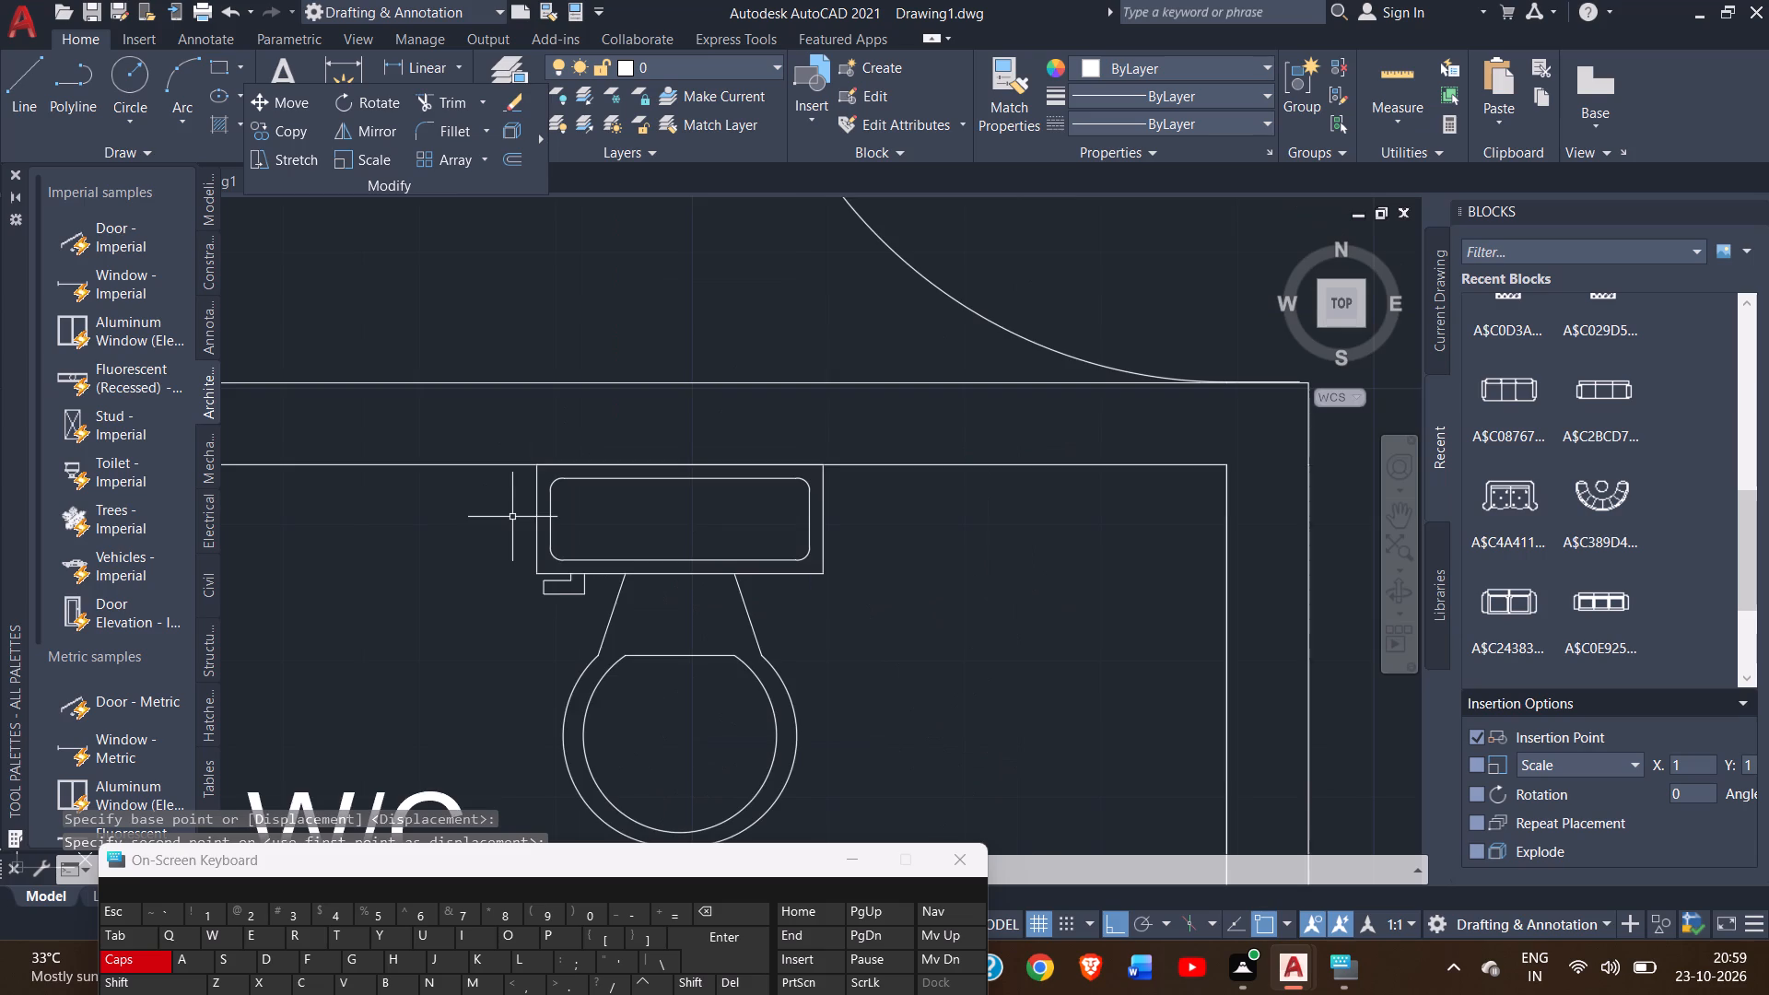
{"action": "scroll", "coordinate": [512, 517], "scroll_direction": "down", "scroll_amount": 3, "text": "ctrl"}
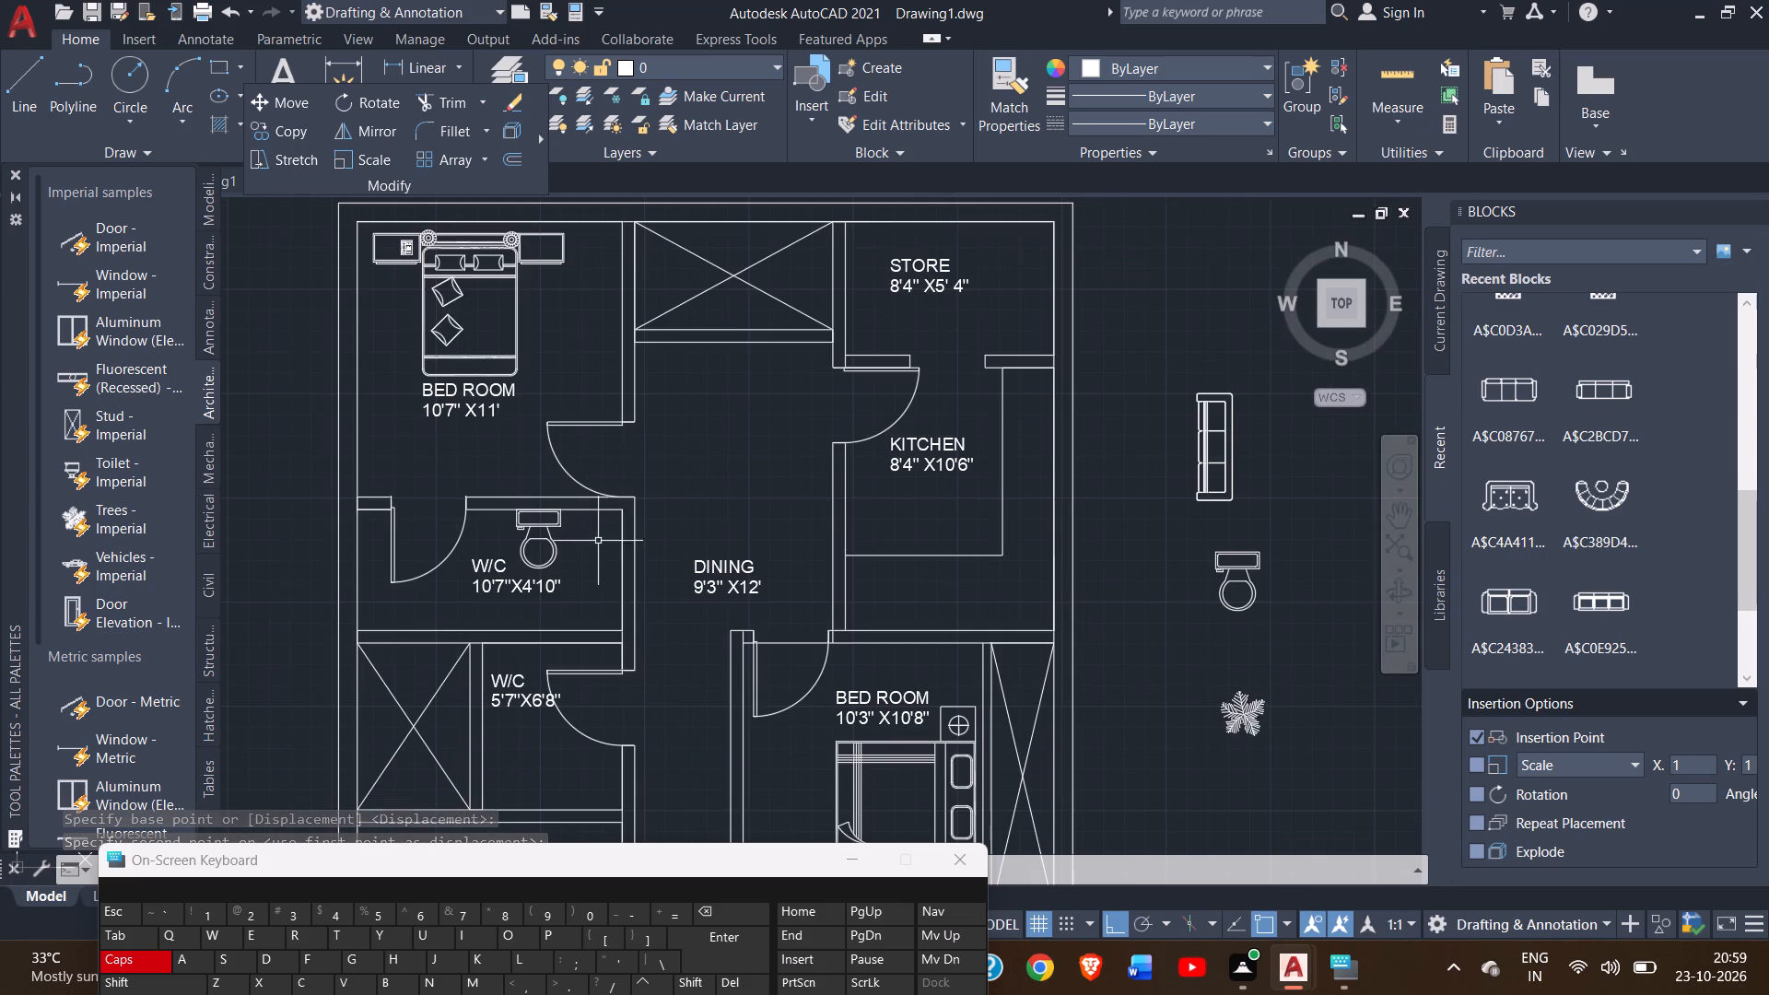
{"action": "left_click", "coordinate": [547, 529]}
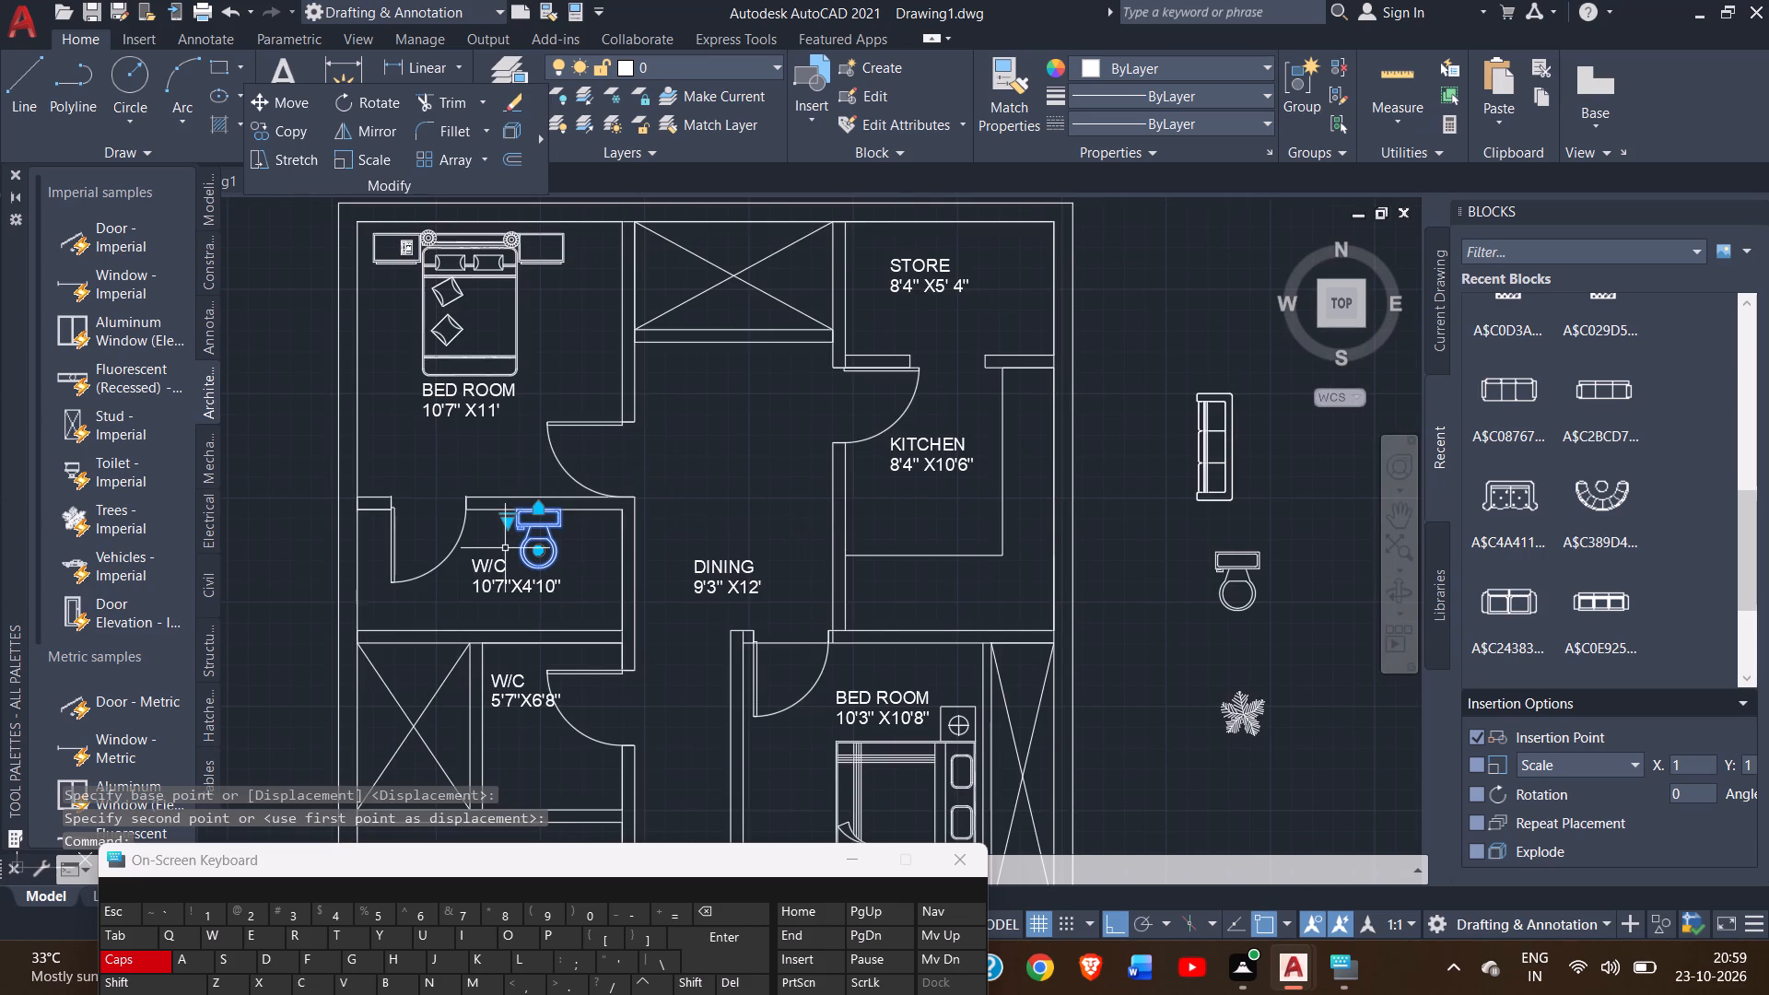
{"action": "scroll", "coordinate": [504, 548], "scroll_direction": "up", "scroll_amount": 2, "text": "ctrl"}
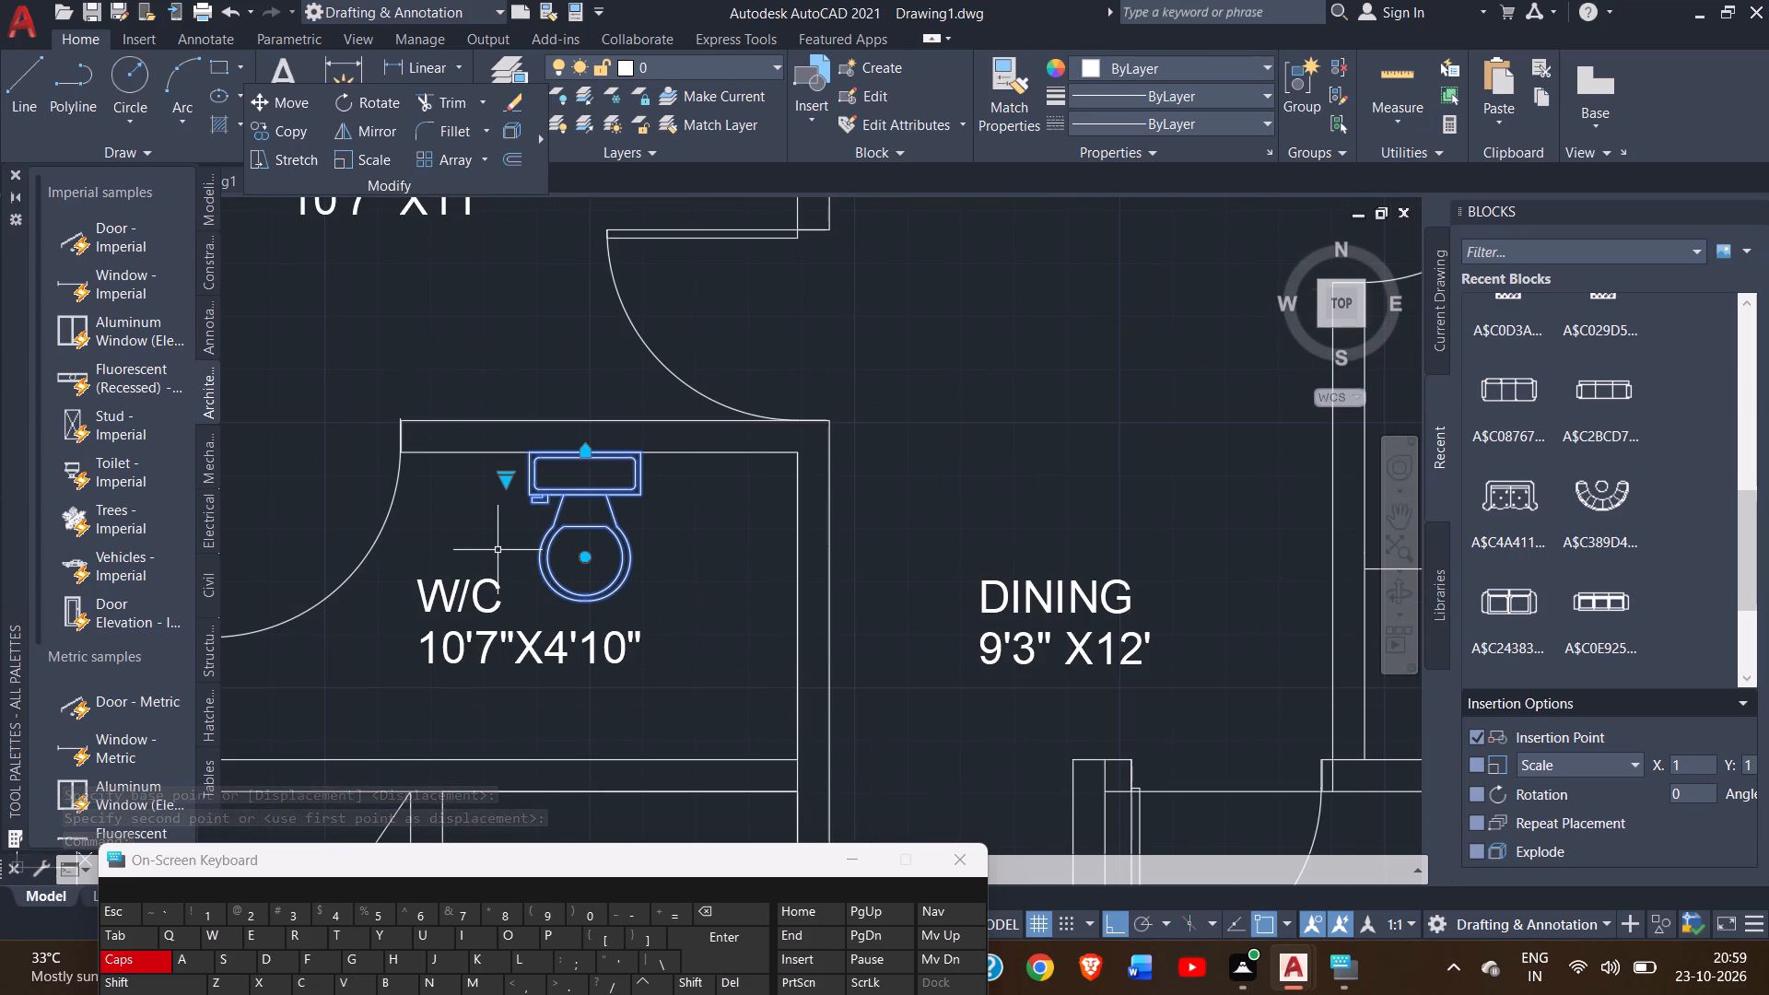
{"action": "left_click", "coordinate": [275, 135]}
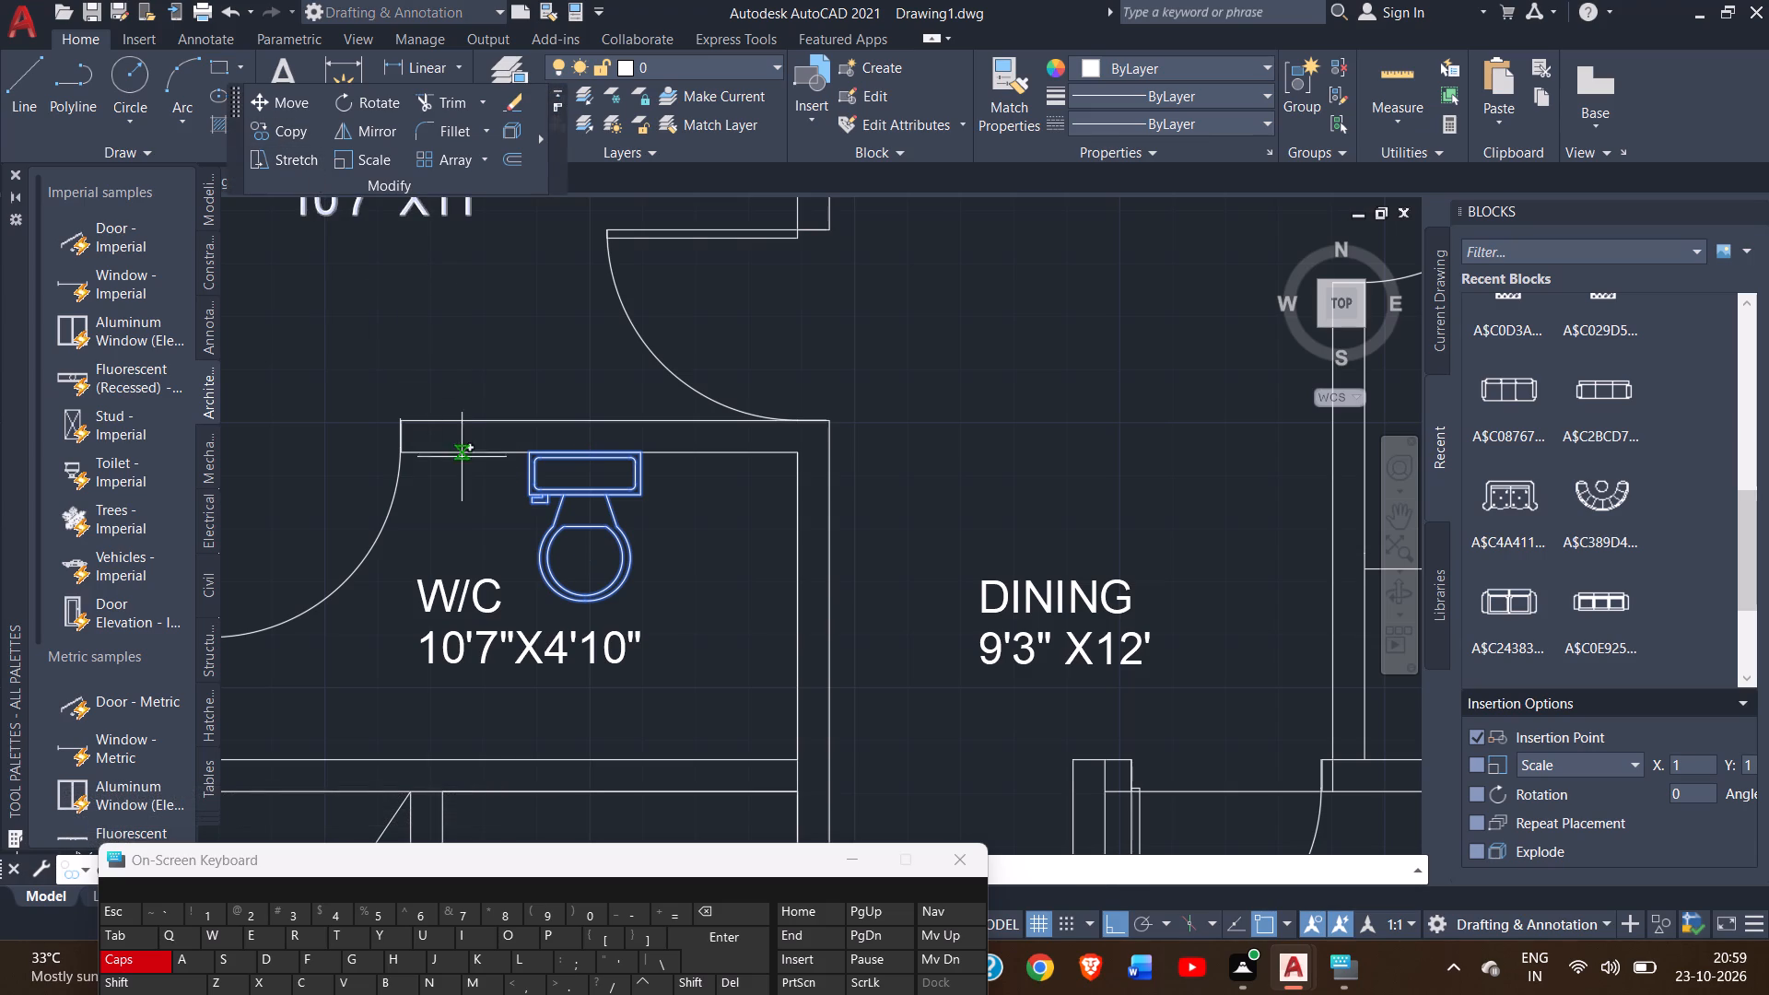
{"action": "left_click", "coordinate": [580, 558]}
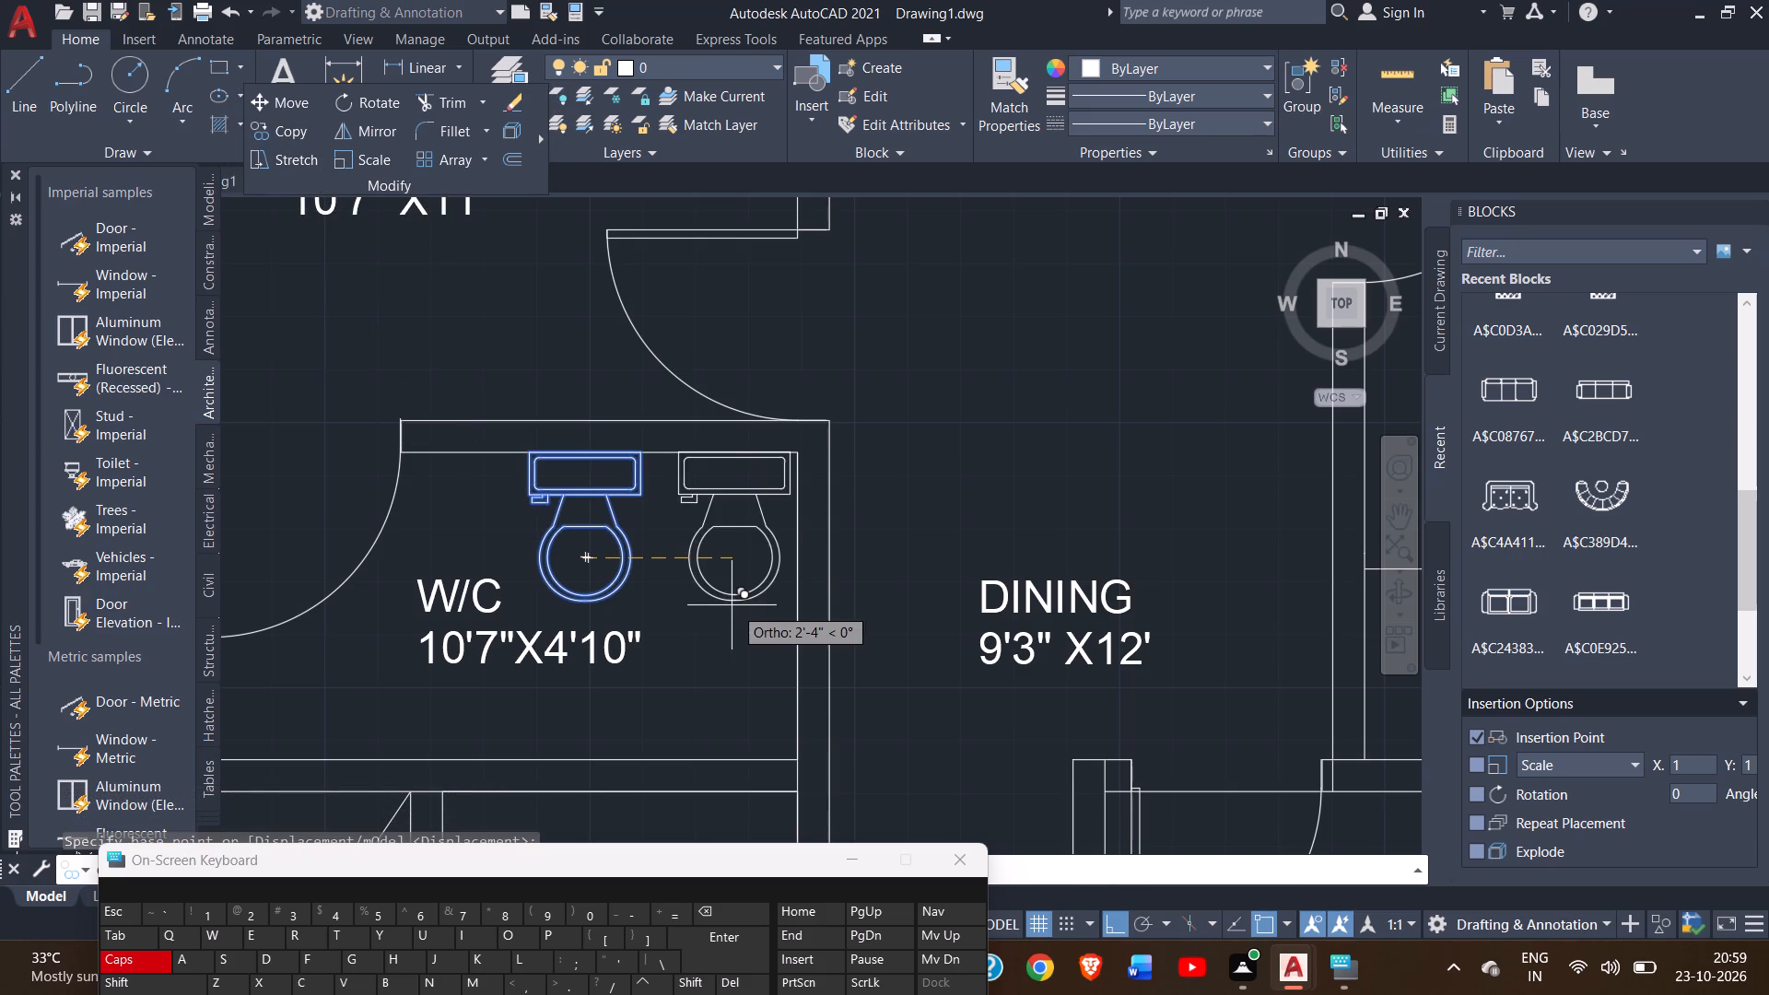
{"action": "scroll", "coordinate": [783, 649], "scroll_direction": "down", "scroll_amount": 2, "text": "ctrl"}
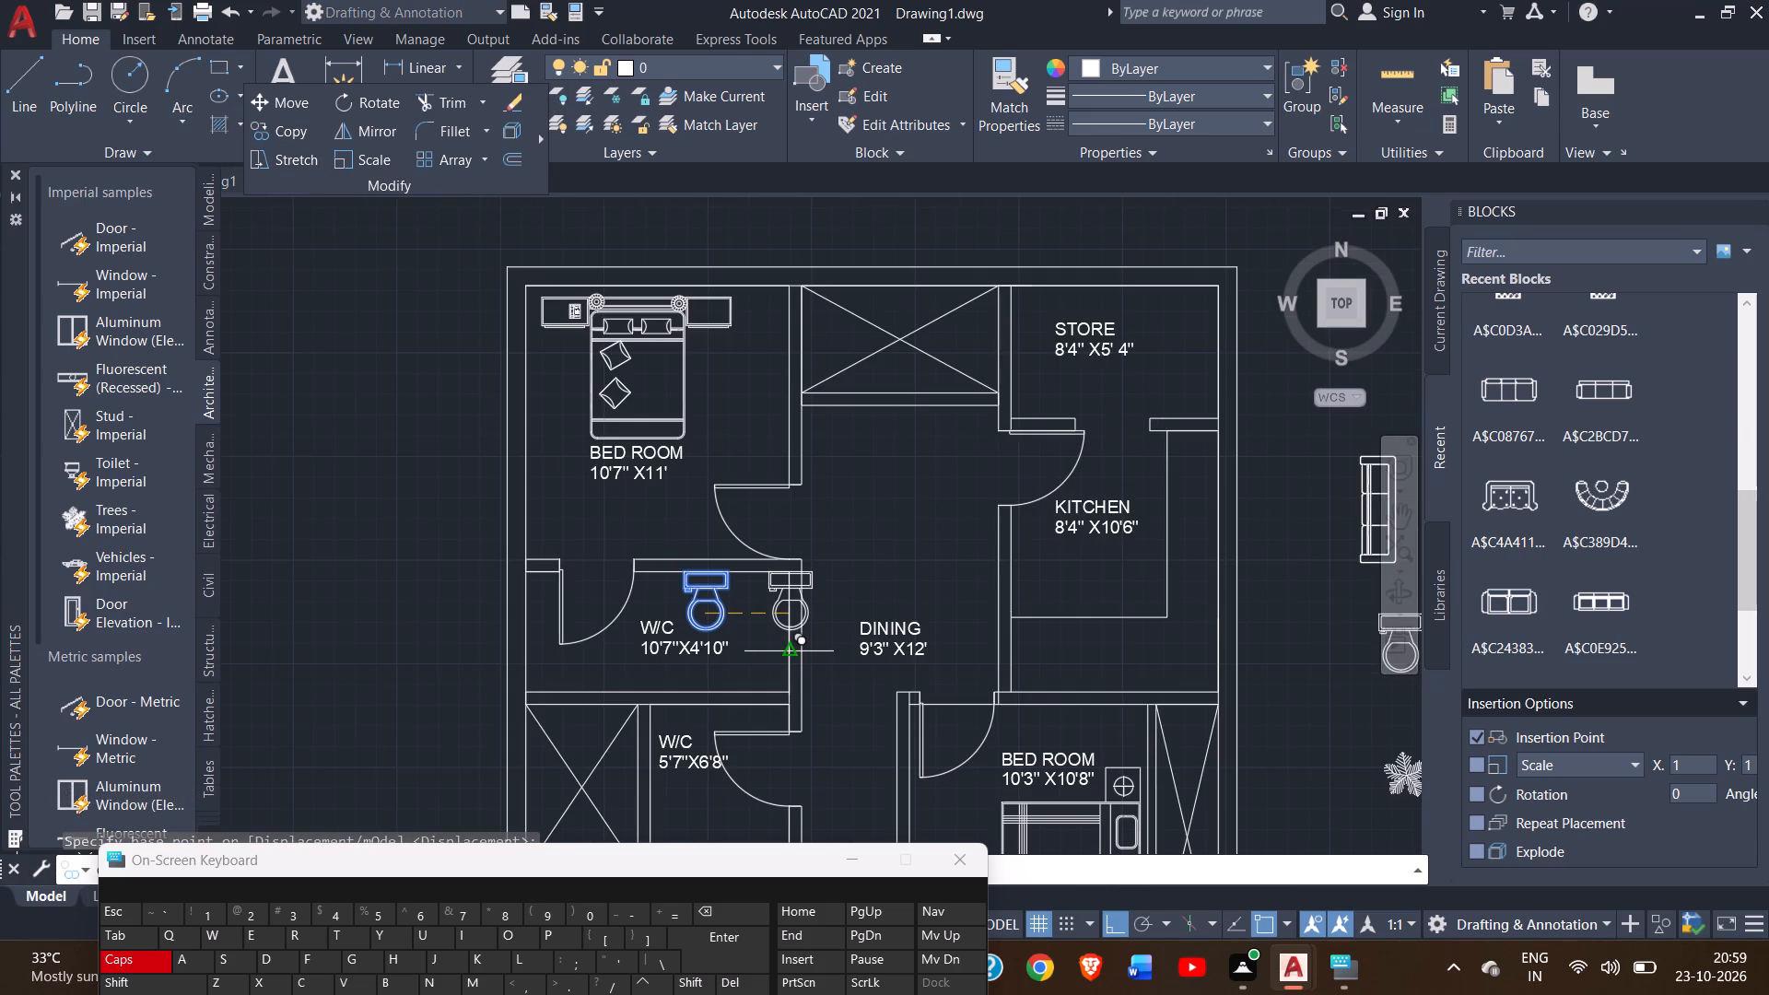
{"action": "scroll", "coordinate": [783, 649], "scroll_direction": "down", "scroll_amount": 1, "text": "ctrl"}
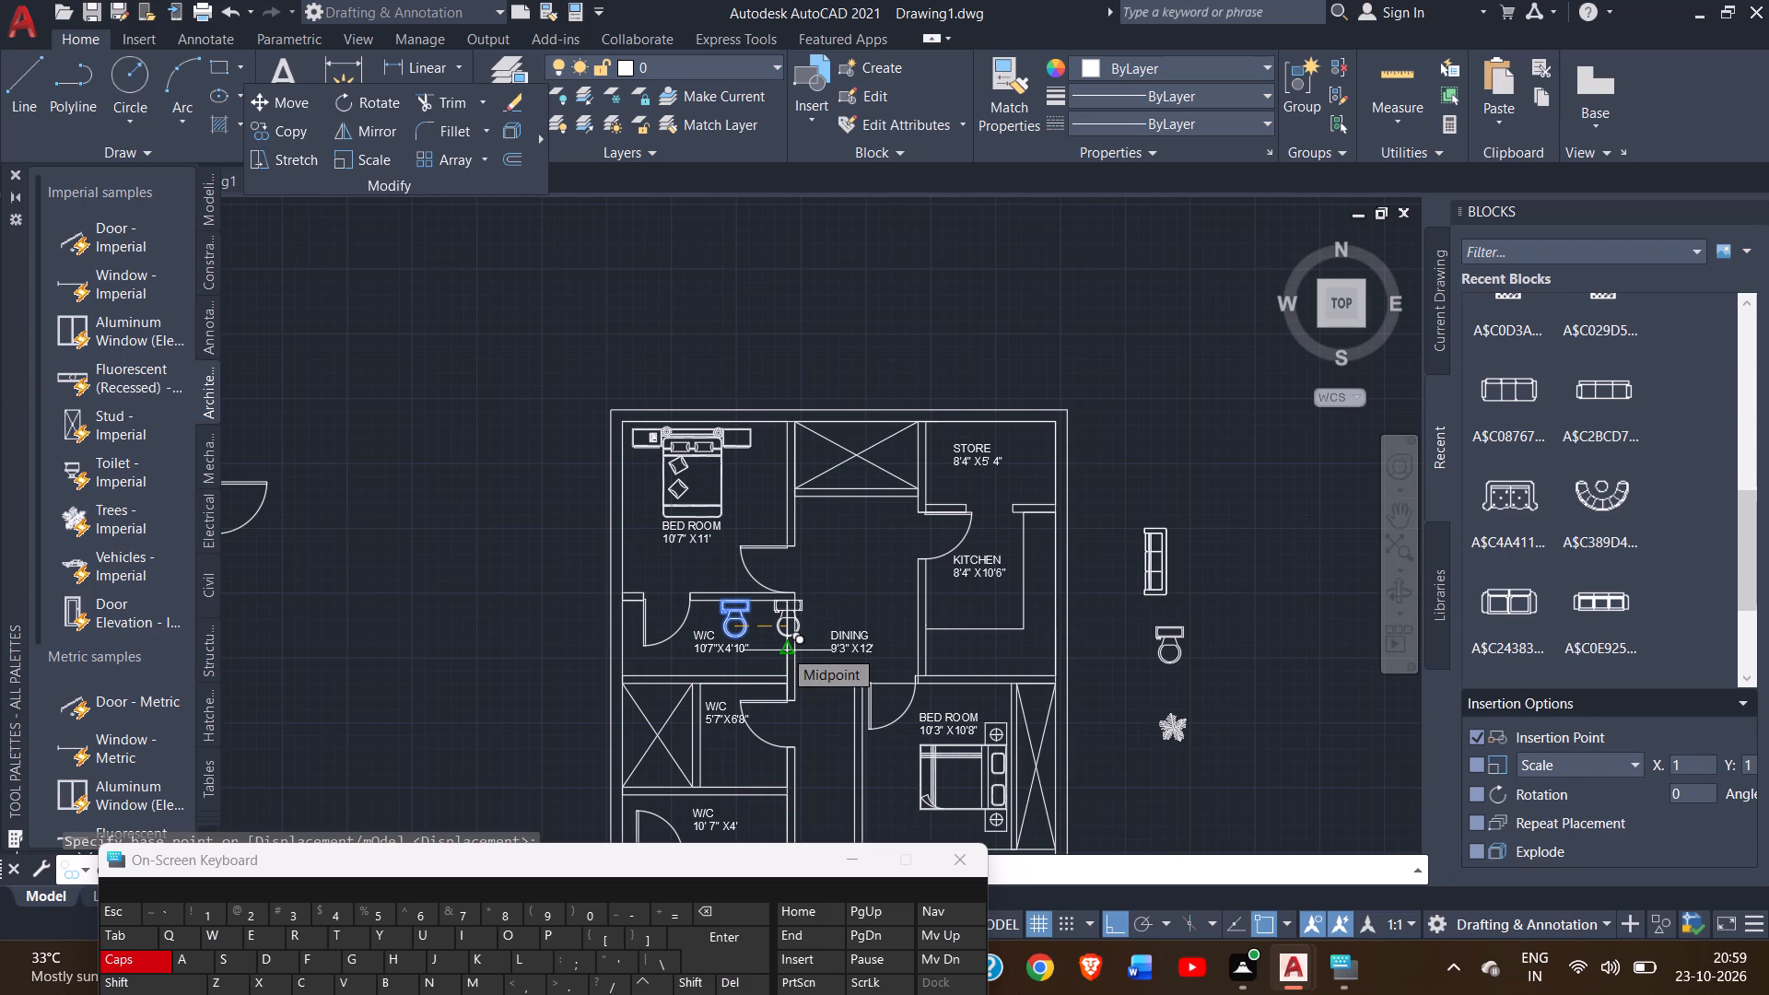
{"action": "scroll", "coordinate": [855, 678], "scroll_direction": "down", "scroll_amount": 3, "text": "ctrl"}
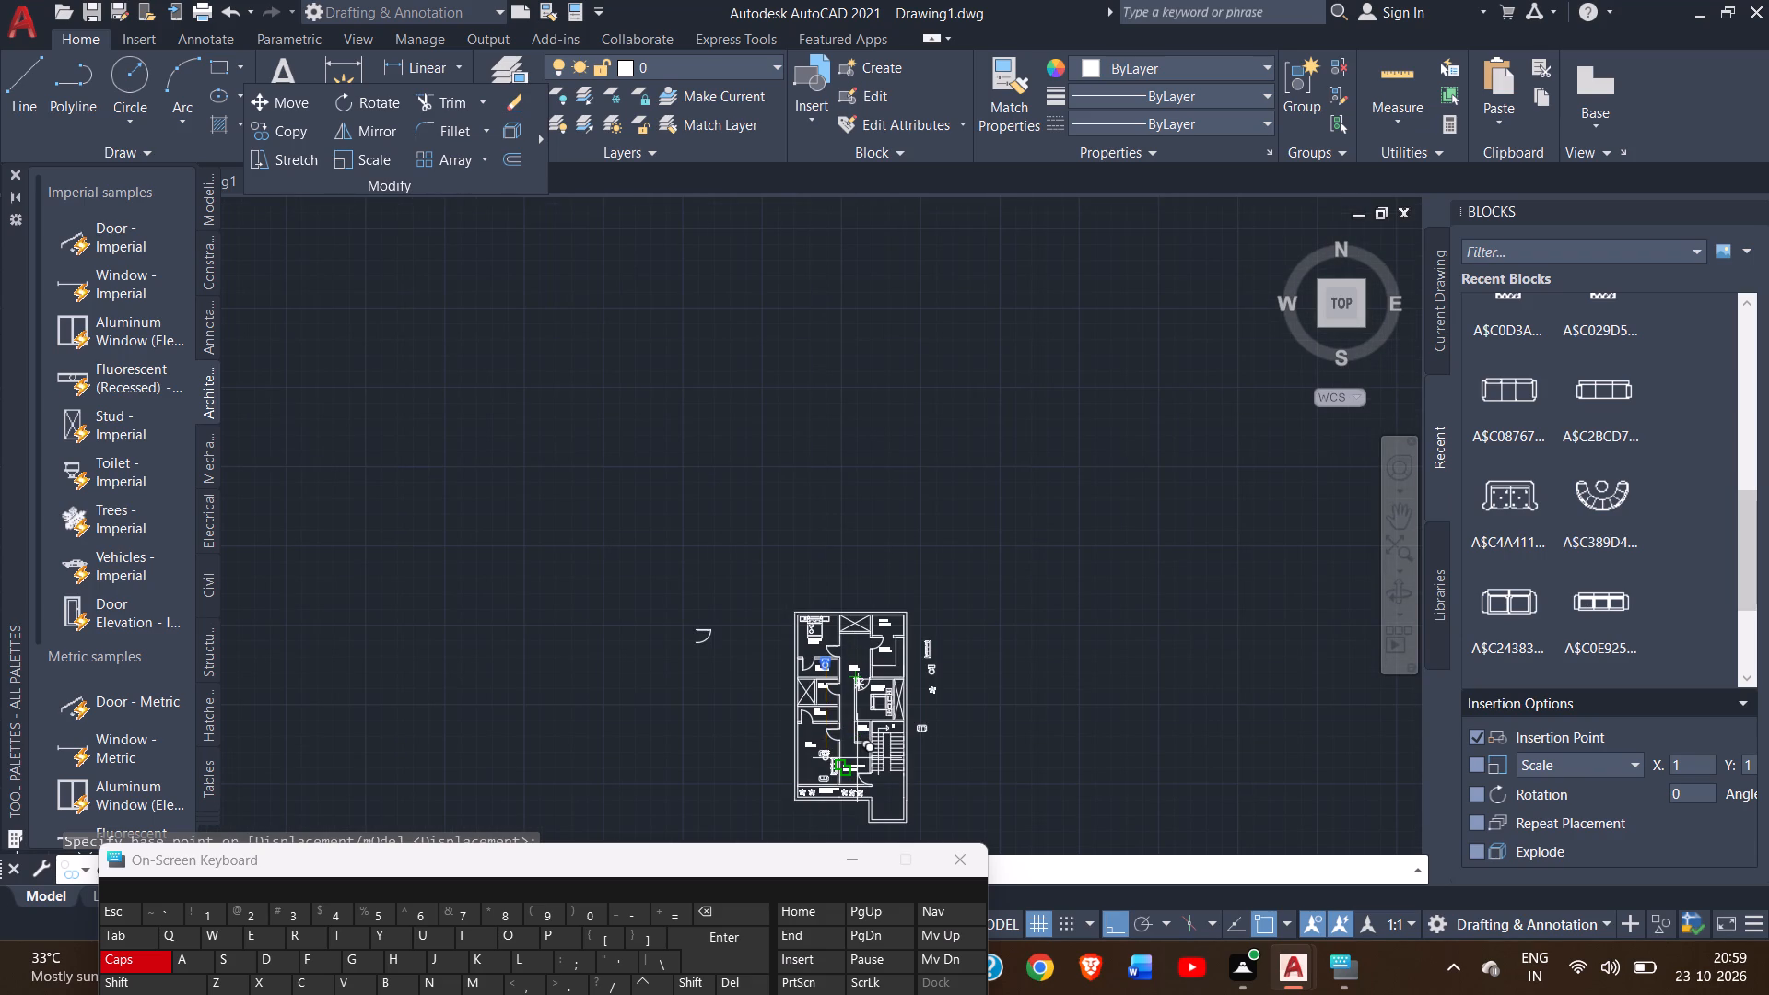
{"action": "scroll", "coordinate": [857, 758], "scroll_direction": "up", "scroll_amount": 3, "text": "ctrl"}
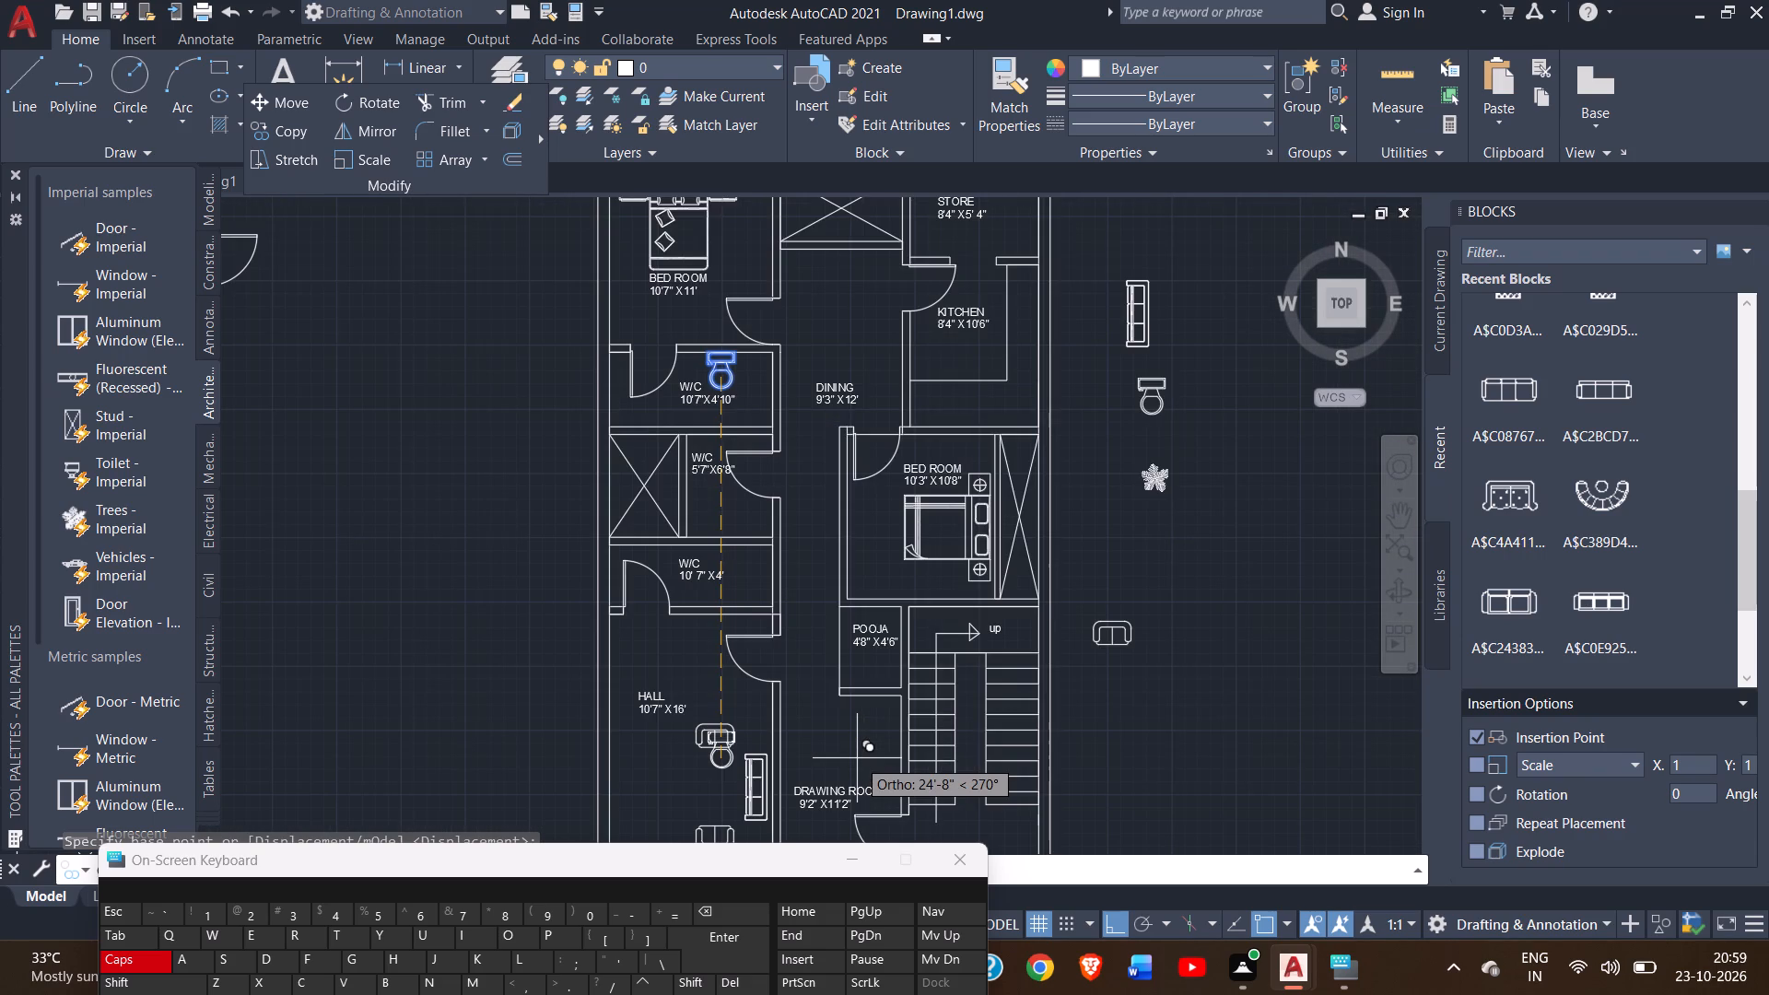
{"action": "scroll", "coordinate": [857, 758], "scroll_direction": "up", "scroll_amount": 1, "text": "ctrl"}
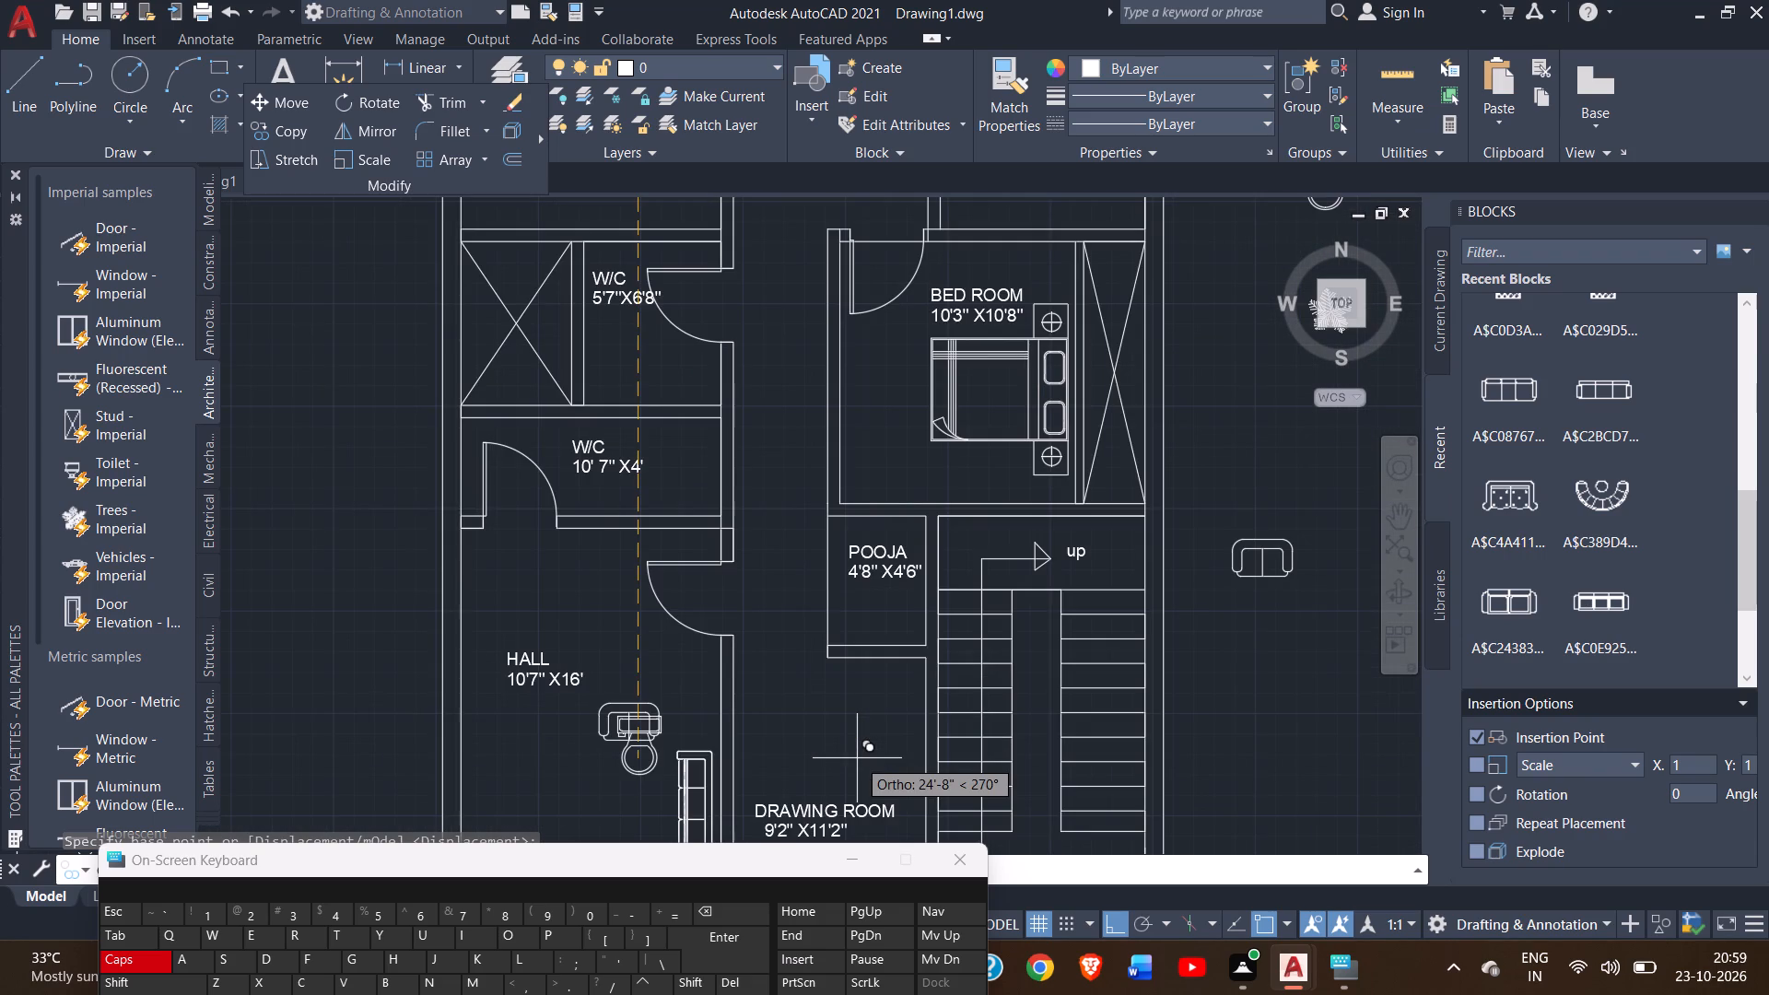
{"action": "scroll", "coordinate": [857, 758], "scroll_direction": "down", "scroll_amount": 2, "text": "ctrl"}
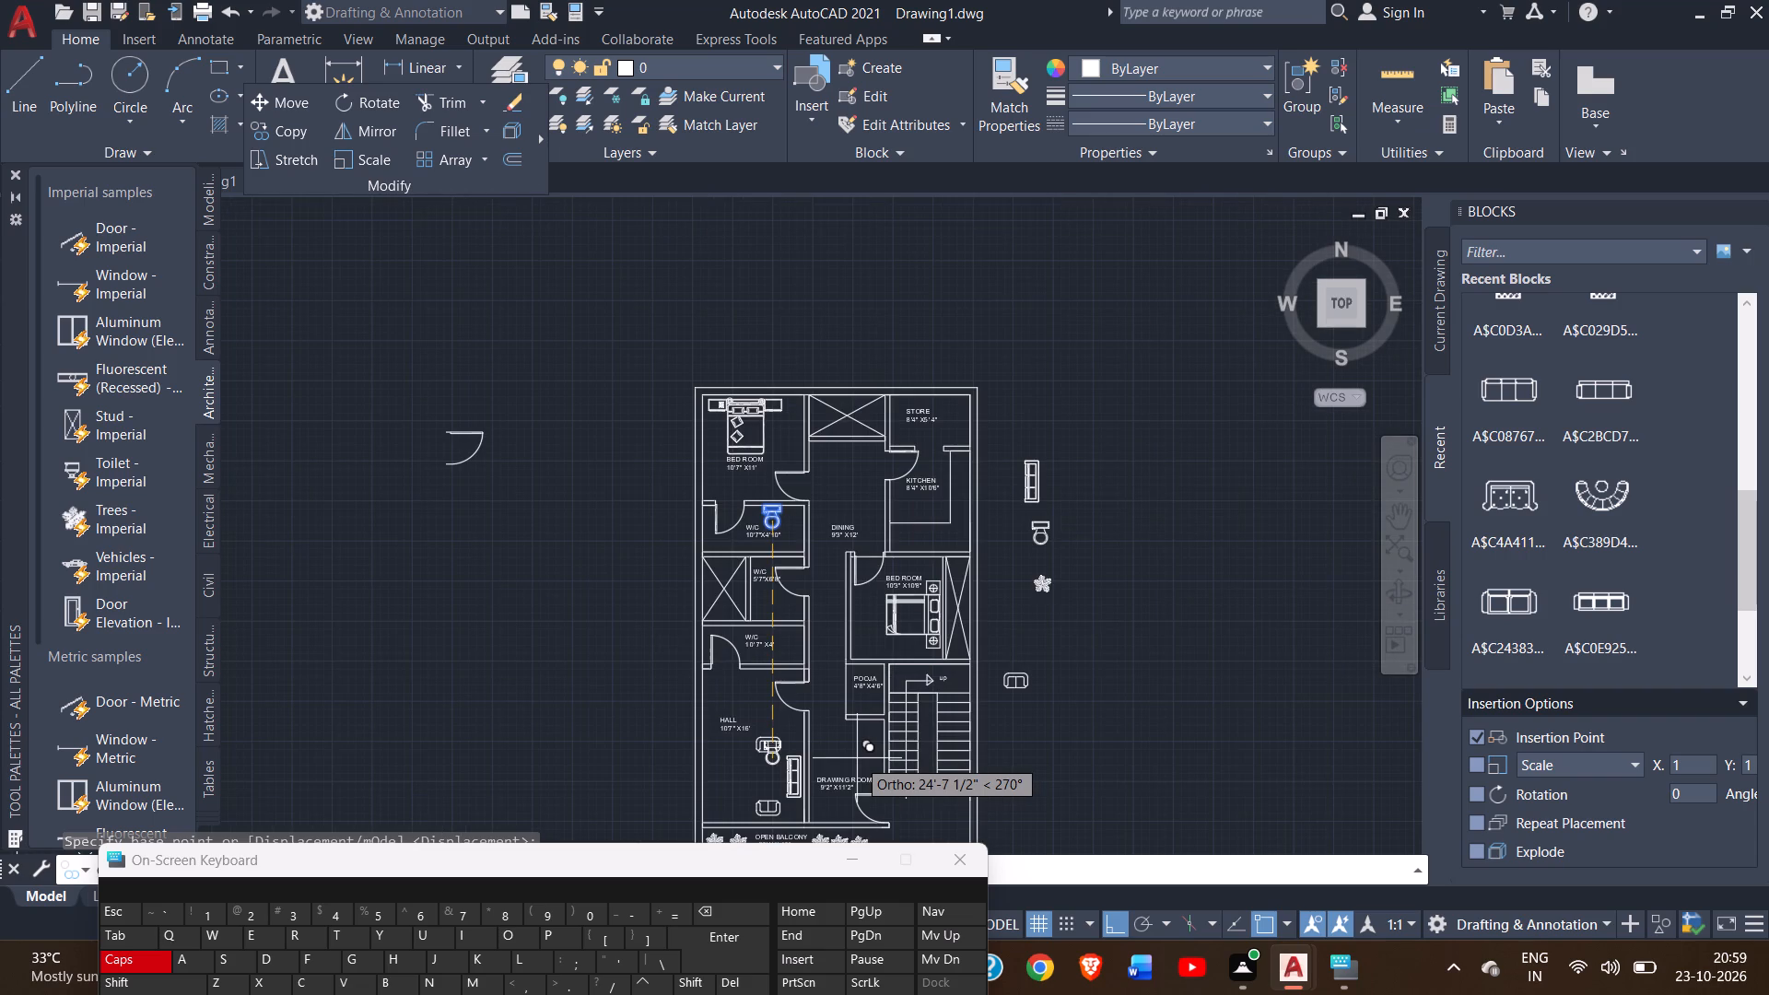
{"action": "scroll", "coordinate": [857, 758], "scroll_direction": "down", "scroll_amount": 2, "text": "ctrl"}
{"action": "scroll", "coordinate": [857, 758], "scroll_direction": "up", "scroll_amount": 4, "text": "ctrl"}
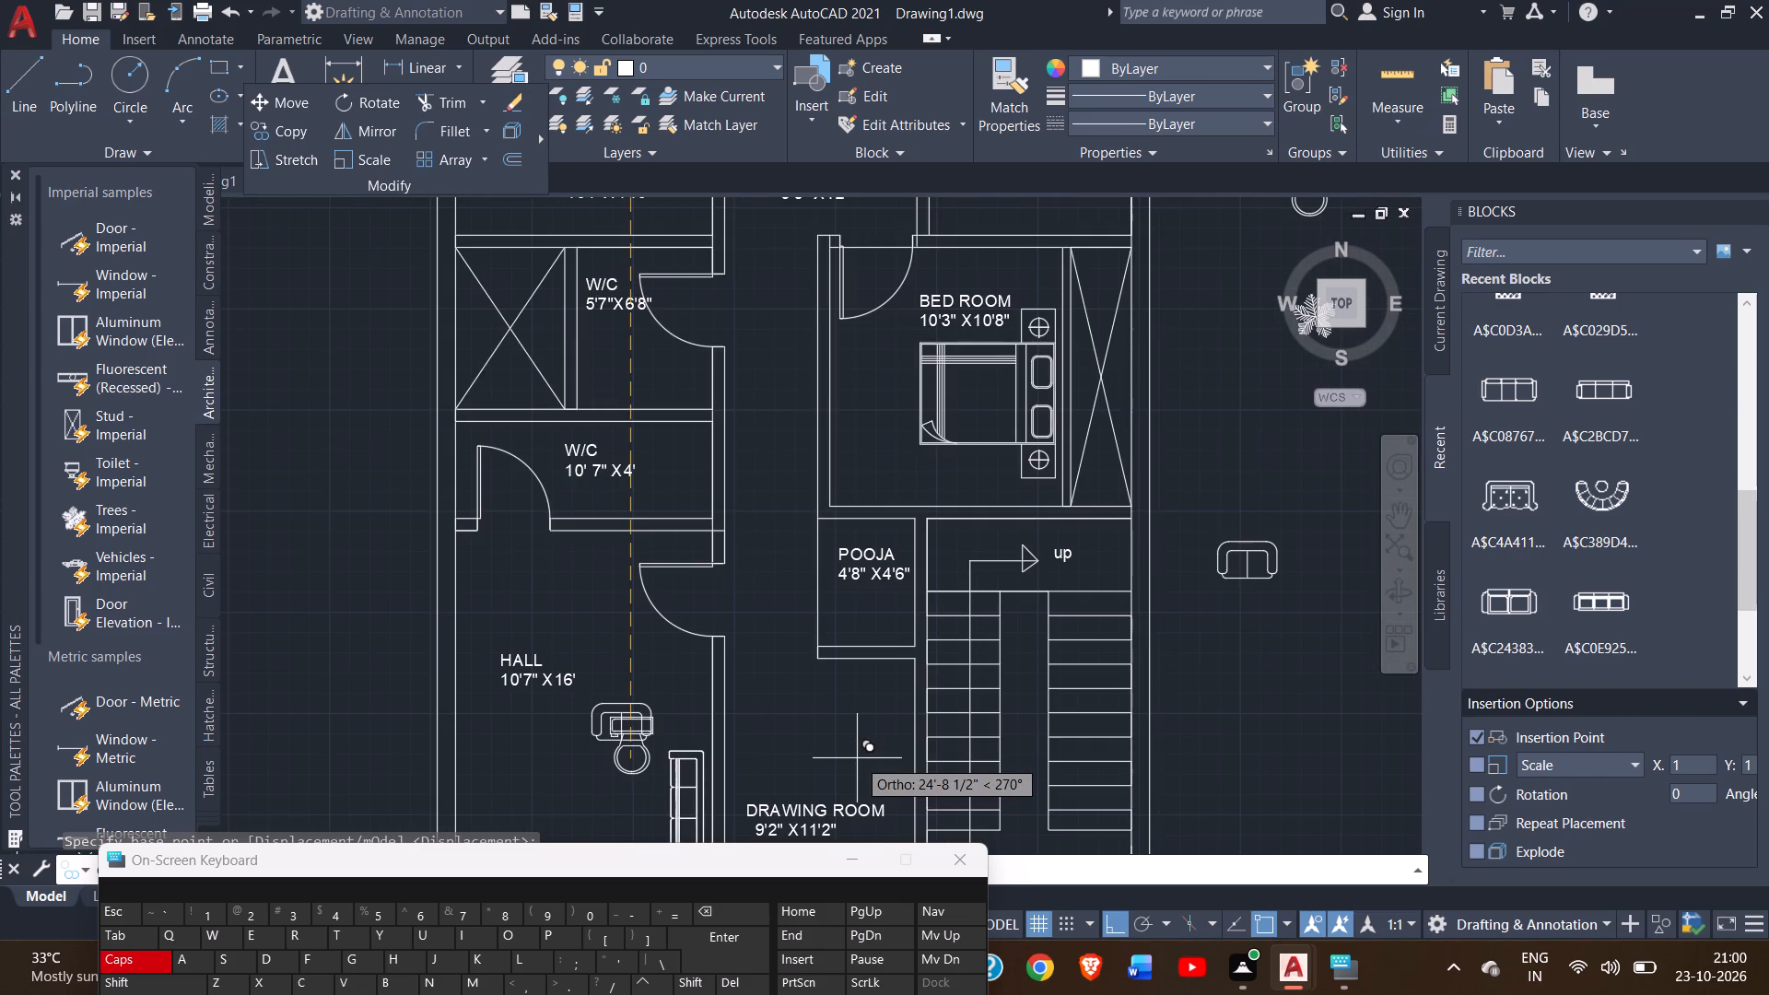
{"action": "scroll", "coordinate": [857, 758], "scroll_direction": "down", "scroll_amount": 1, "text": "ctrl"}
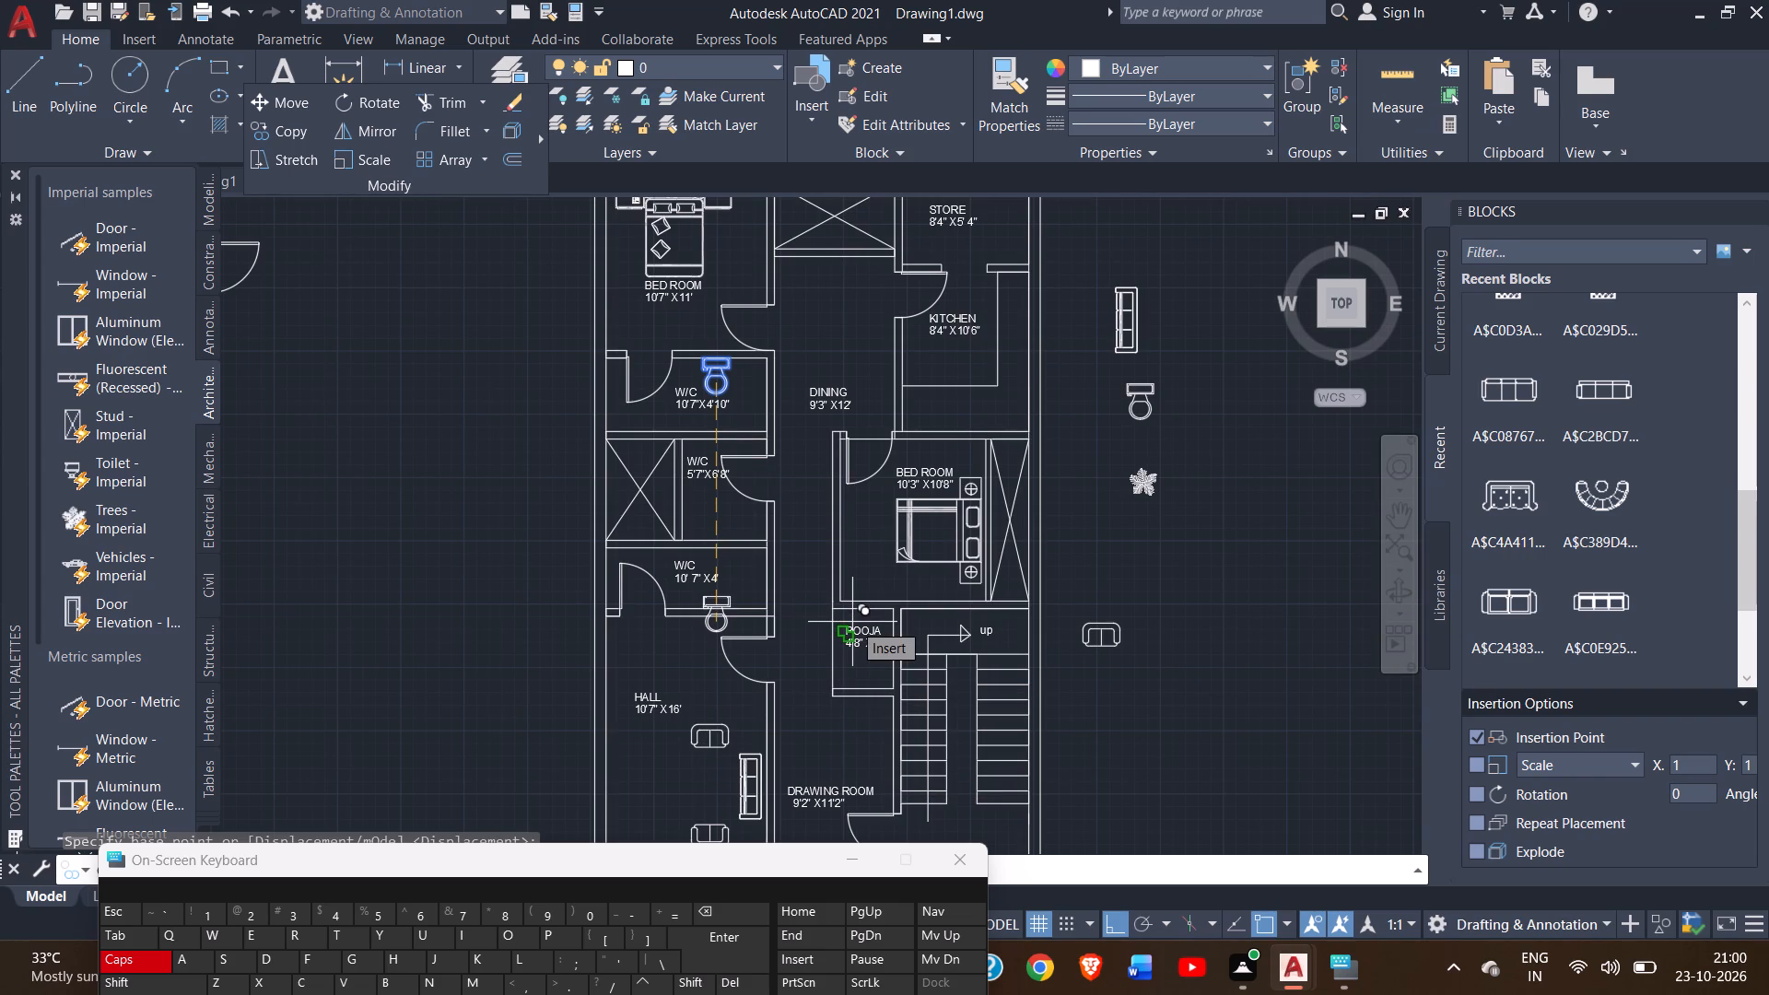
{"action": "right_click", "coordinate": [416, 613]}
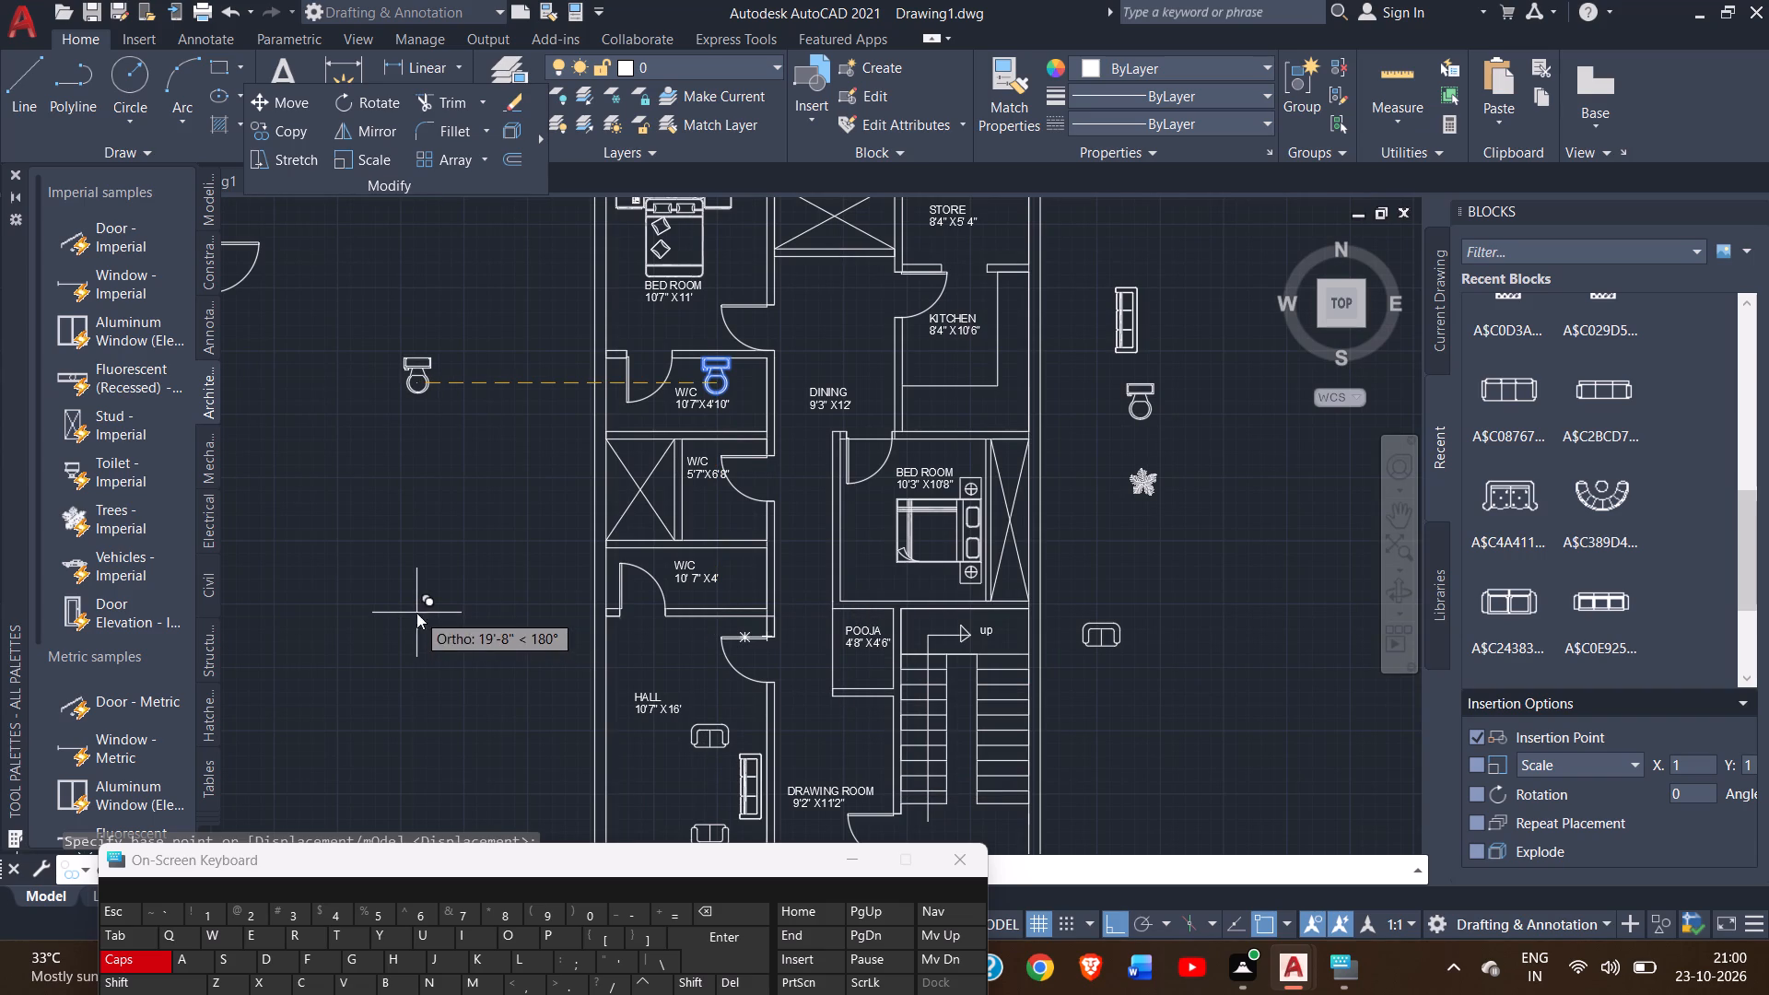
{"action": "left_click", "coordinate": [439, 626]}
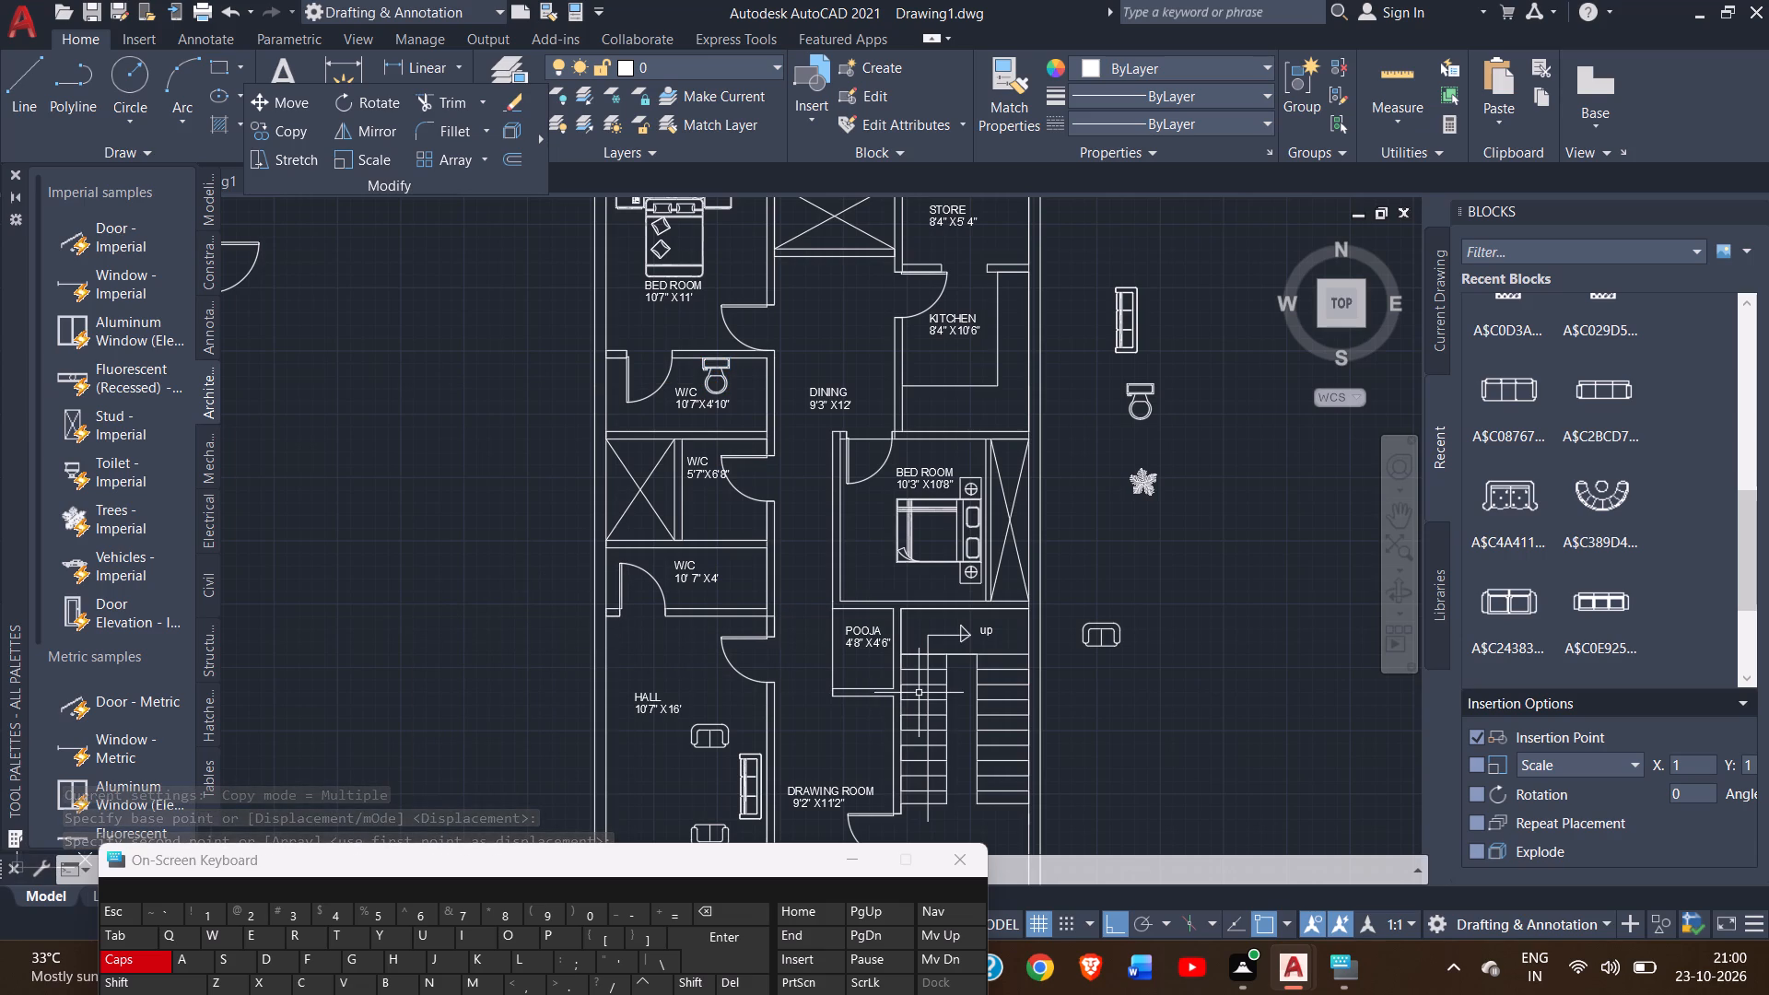
Add a single-line text label OPEN SITOUT inside the southern extension, with height 6" and rotation 0.
{"action": "scroll", "coordinate": [874, 556], "scroll_direction": "down", "scroll_amount": 1, "text": "ctrl"}
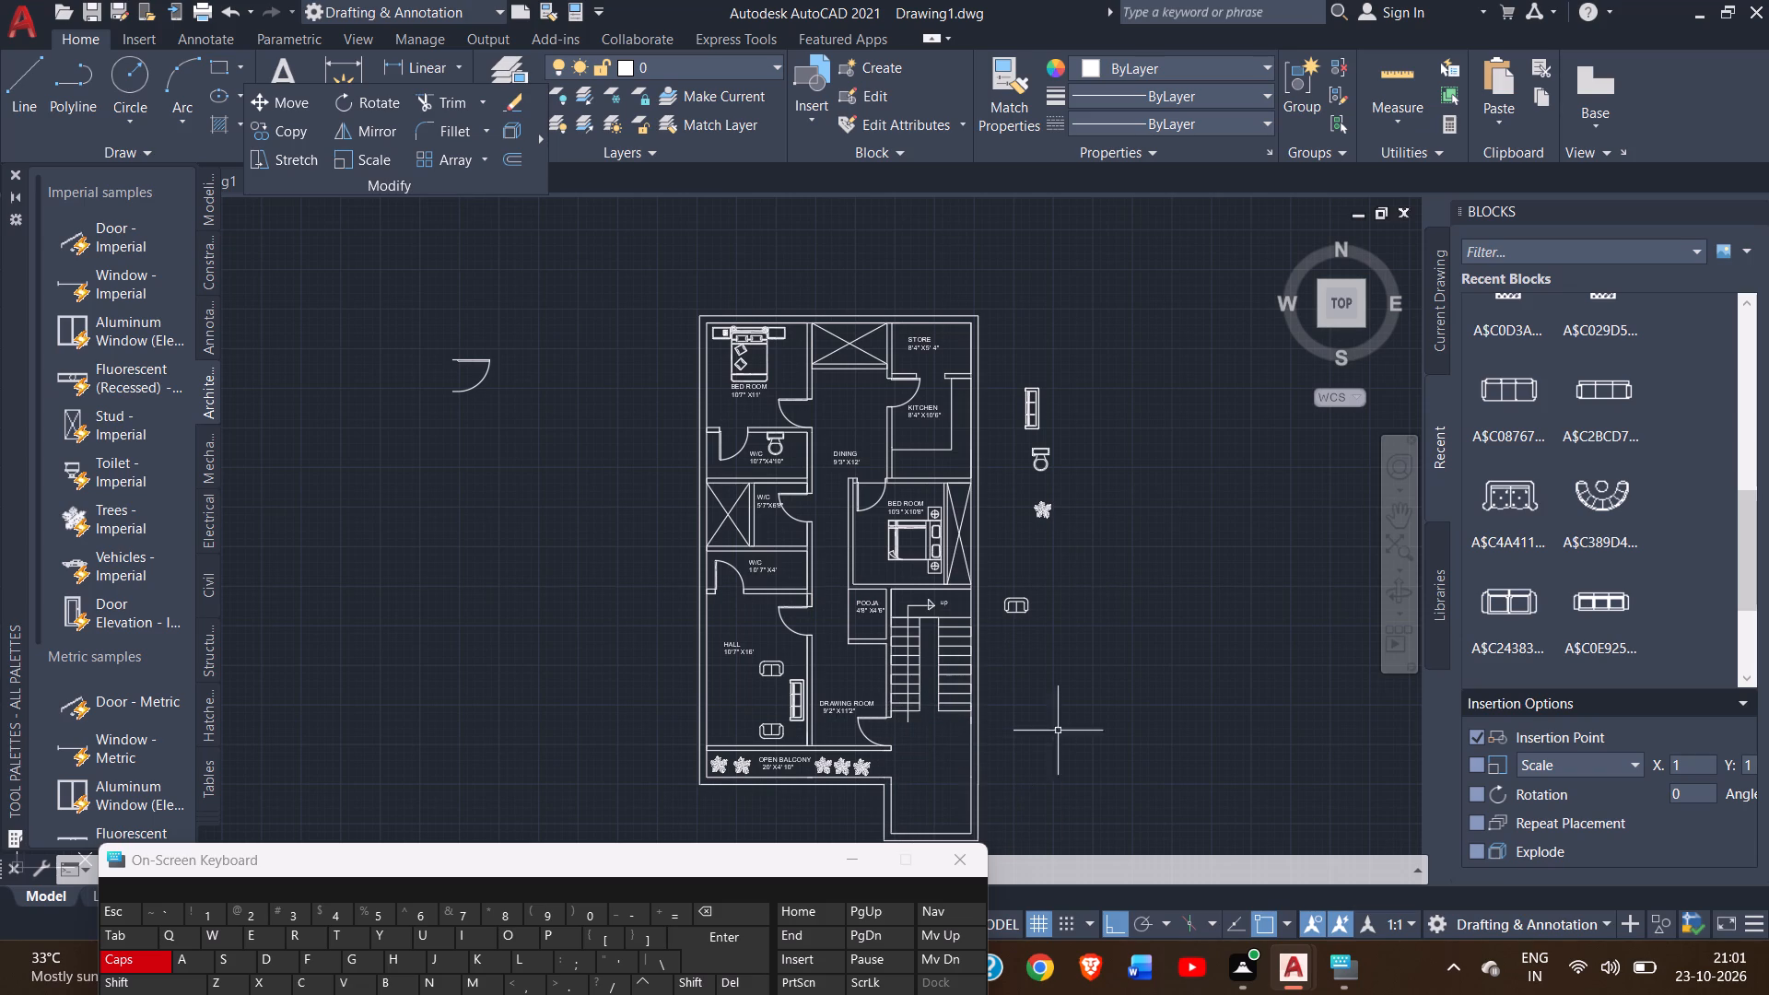
{"action": "left_click", "coordinate": [1399, 505]}
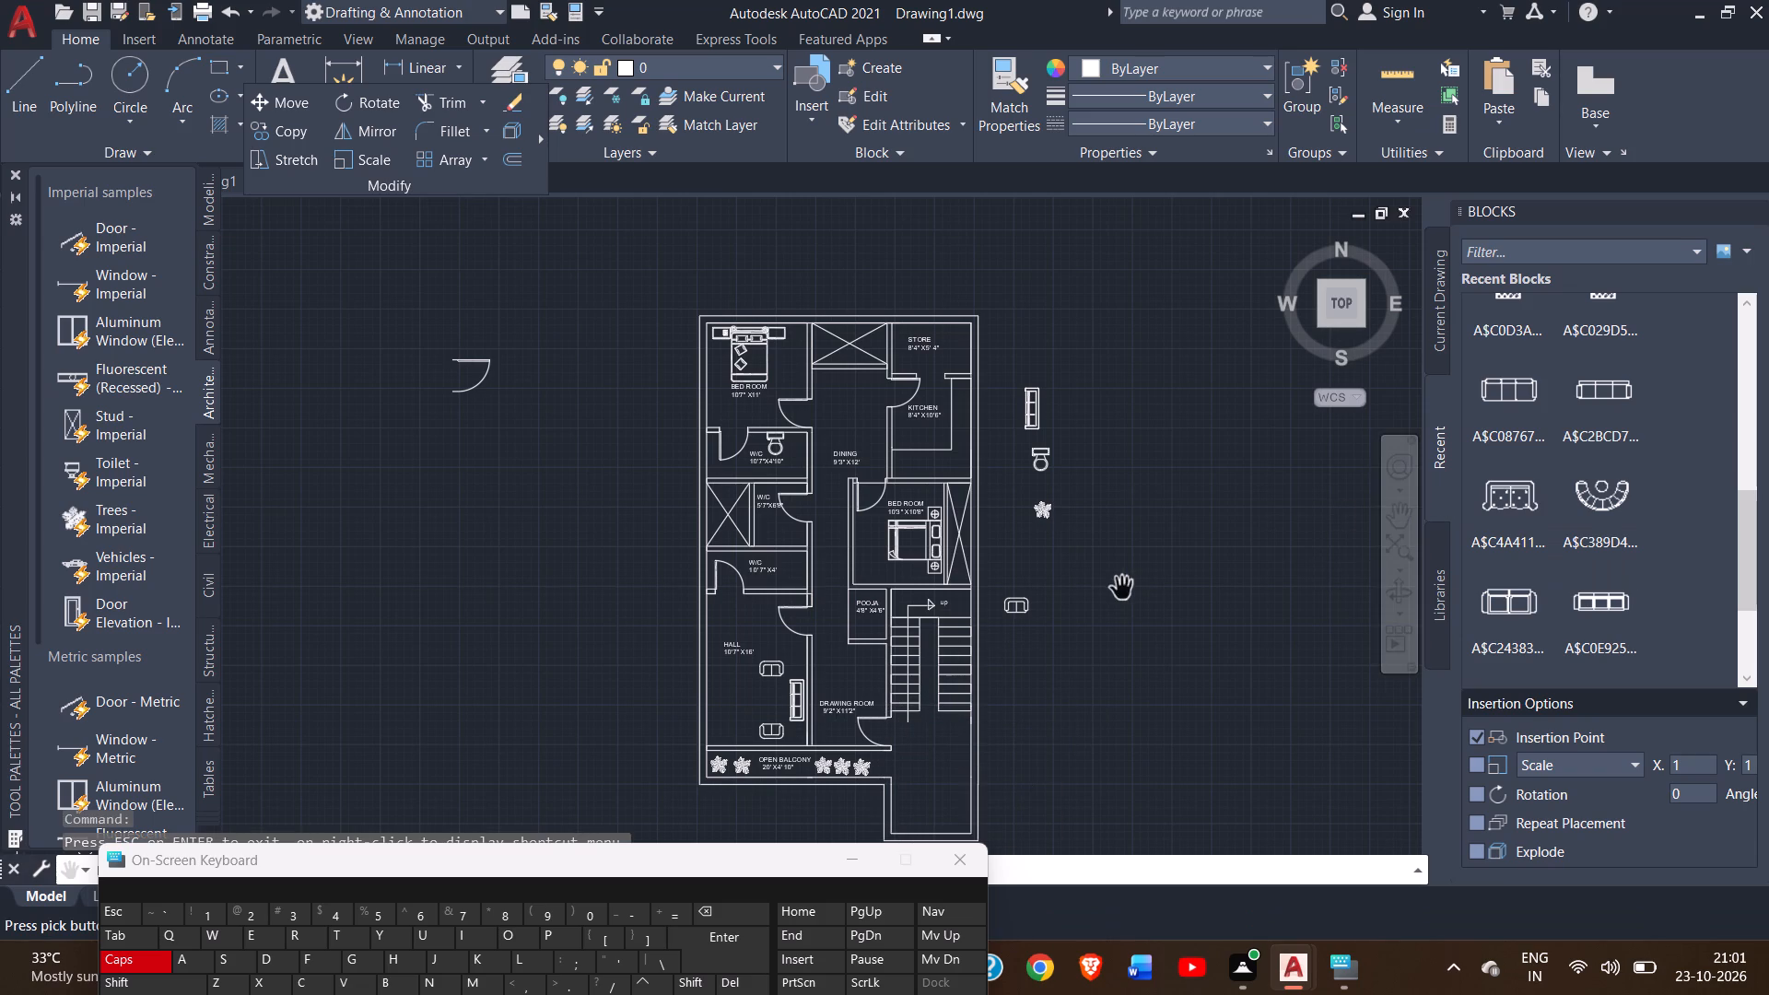
{"action": "left_click_drag", "start_coordinate": [1122, 589], "coordinate": [1059, 425]}
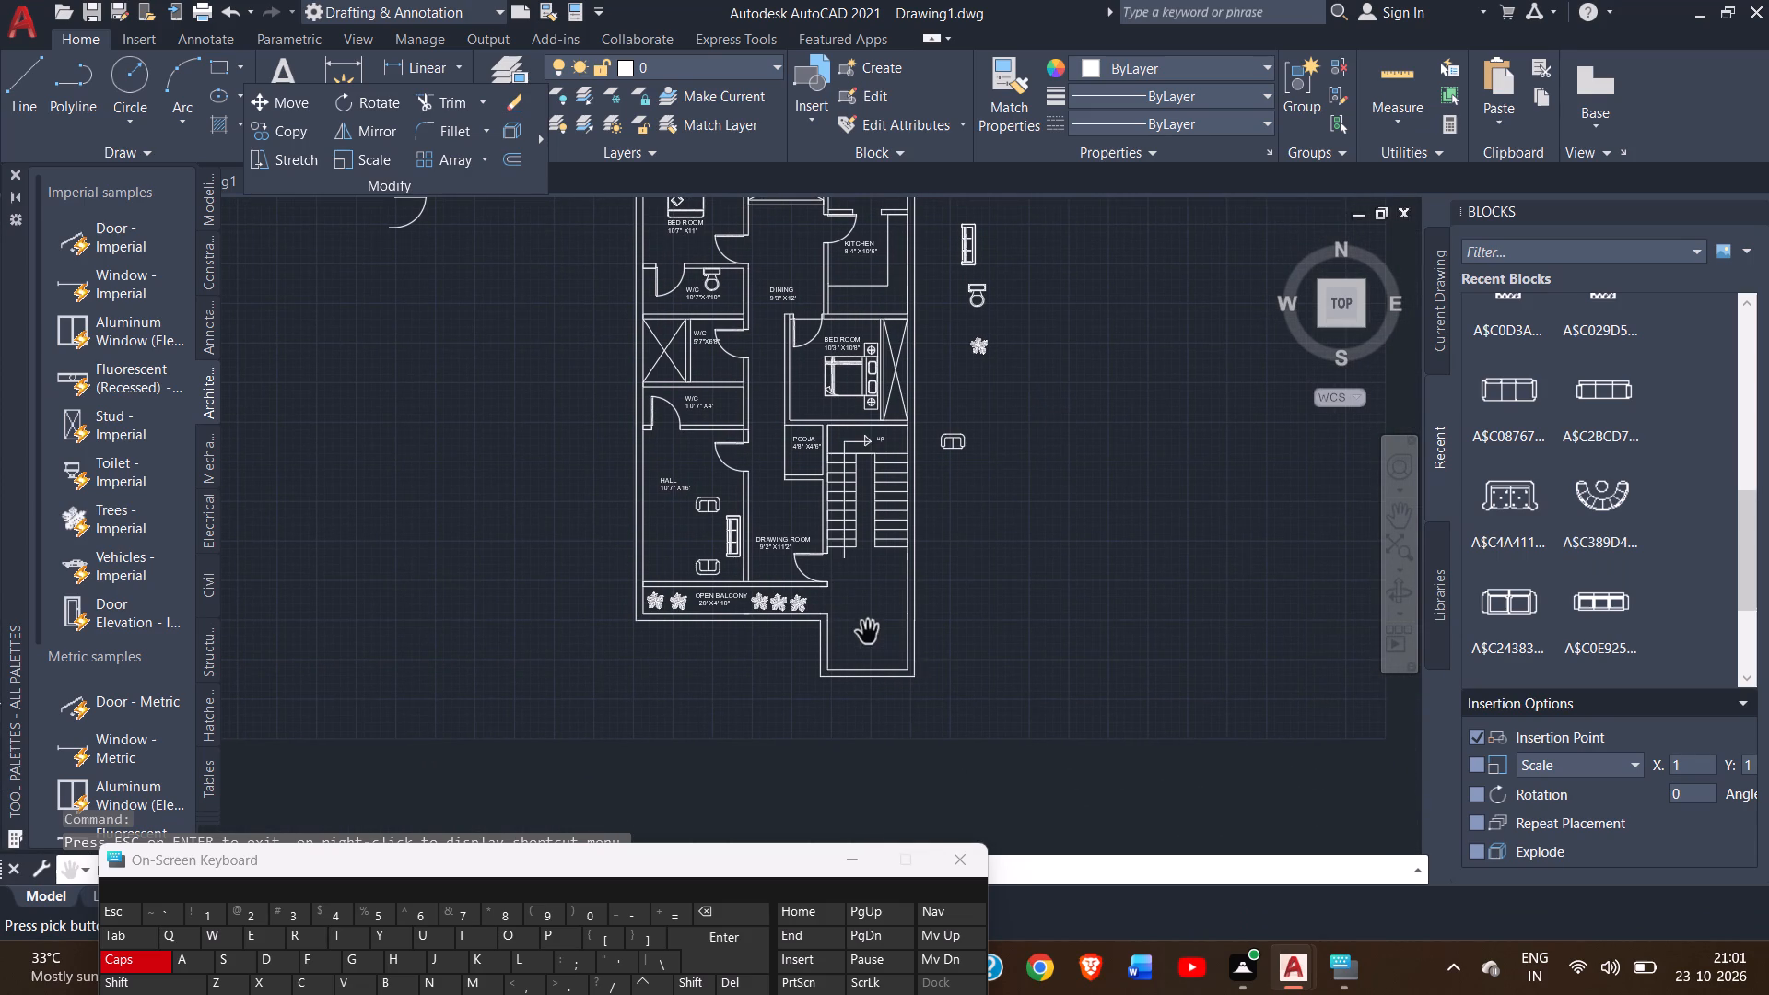
{"action": "scroll", "coordinate": [867, 631], "scroll_direction": "up", "scroll_amount": 2, "text": "ctrl"}
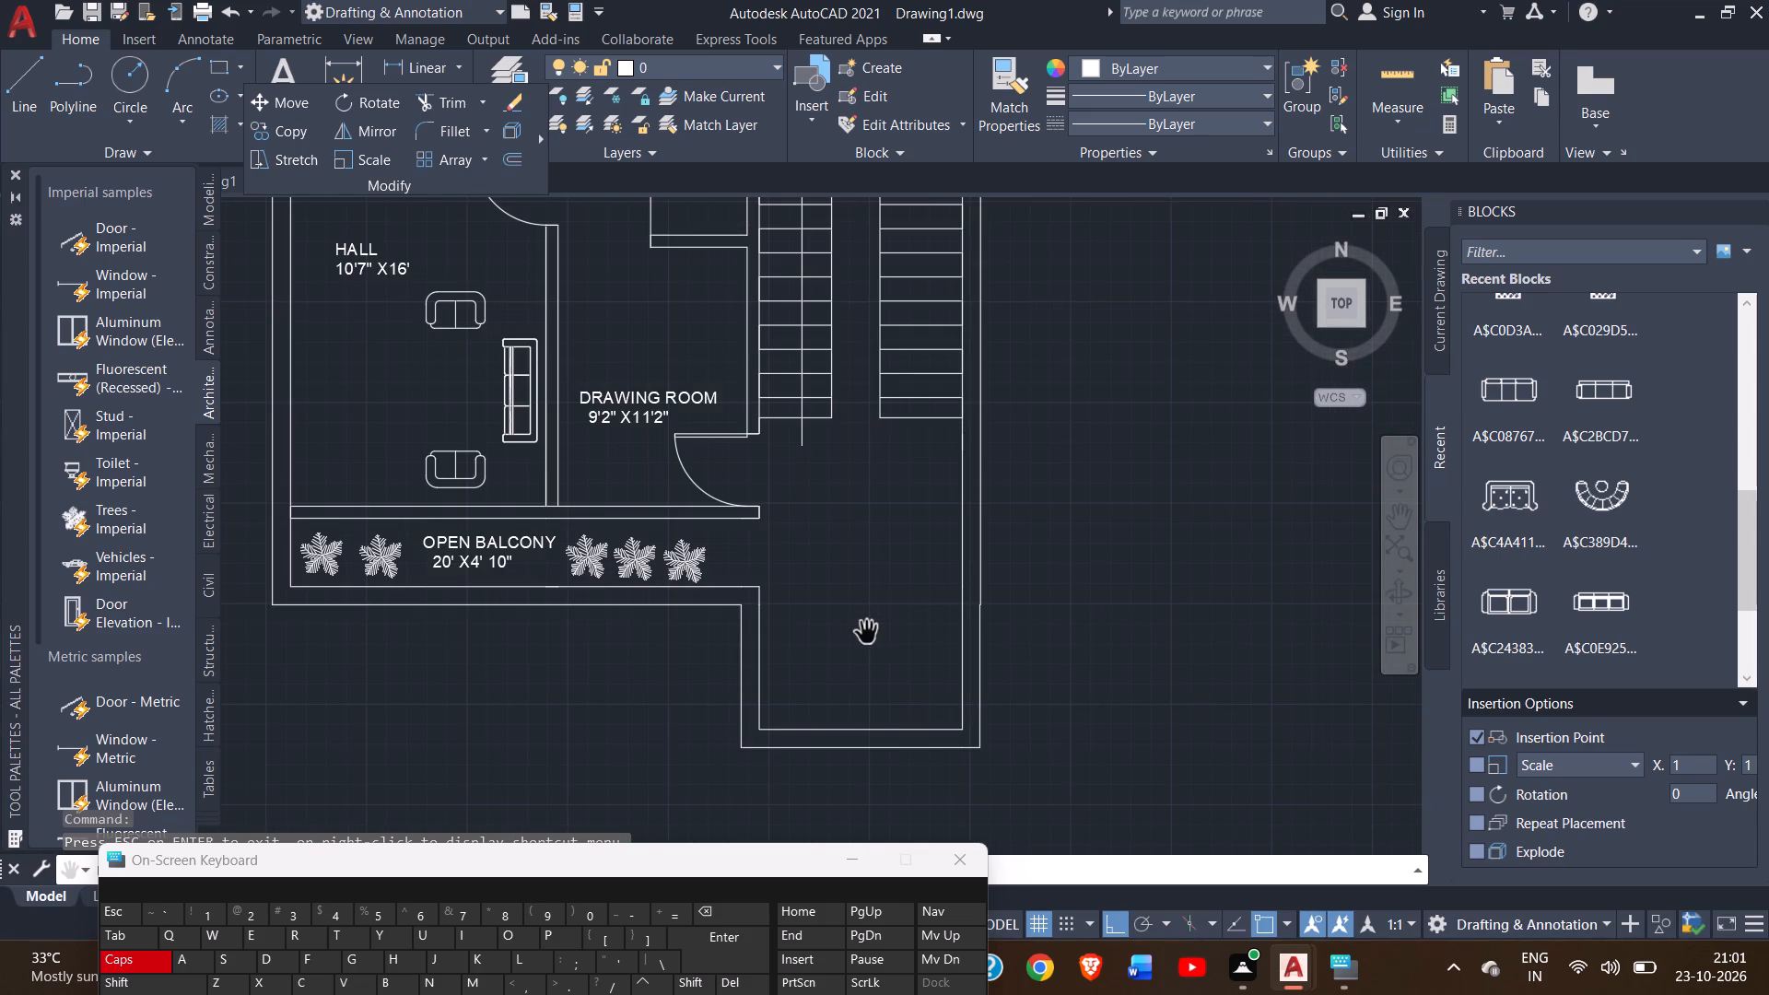
{"action": "right_click", "coordinate": [867, 631]}
{"action": "left_click", "coordinate": [887, 638]}
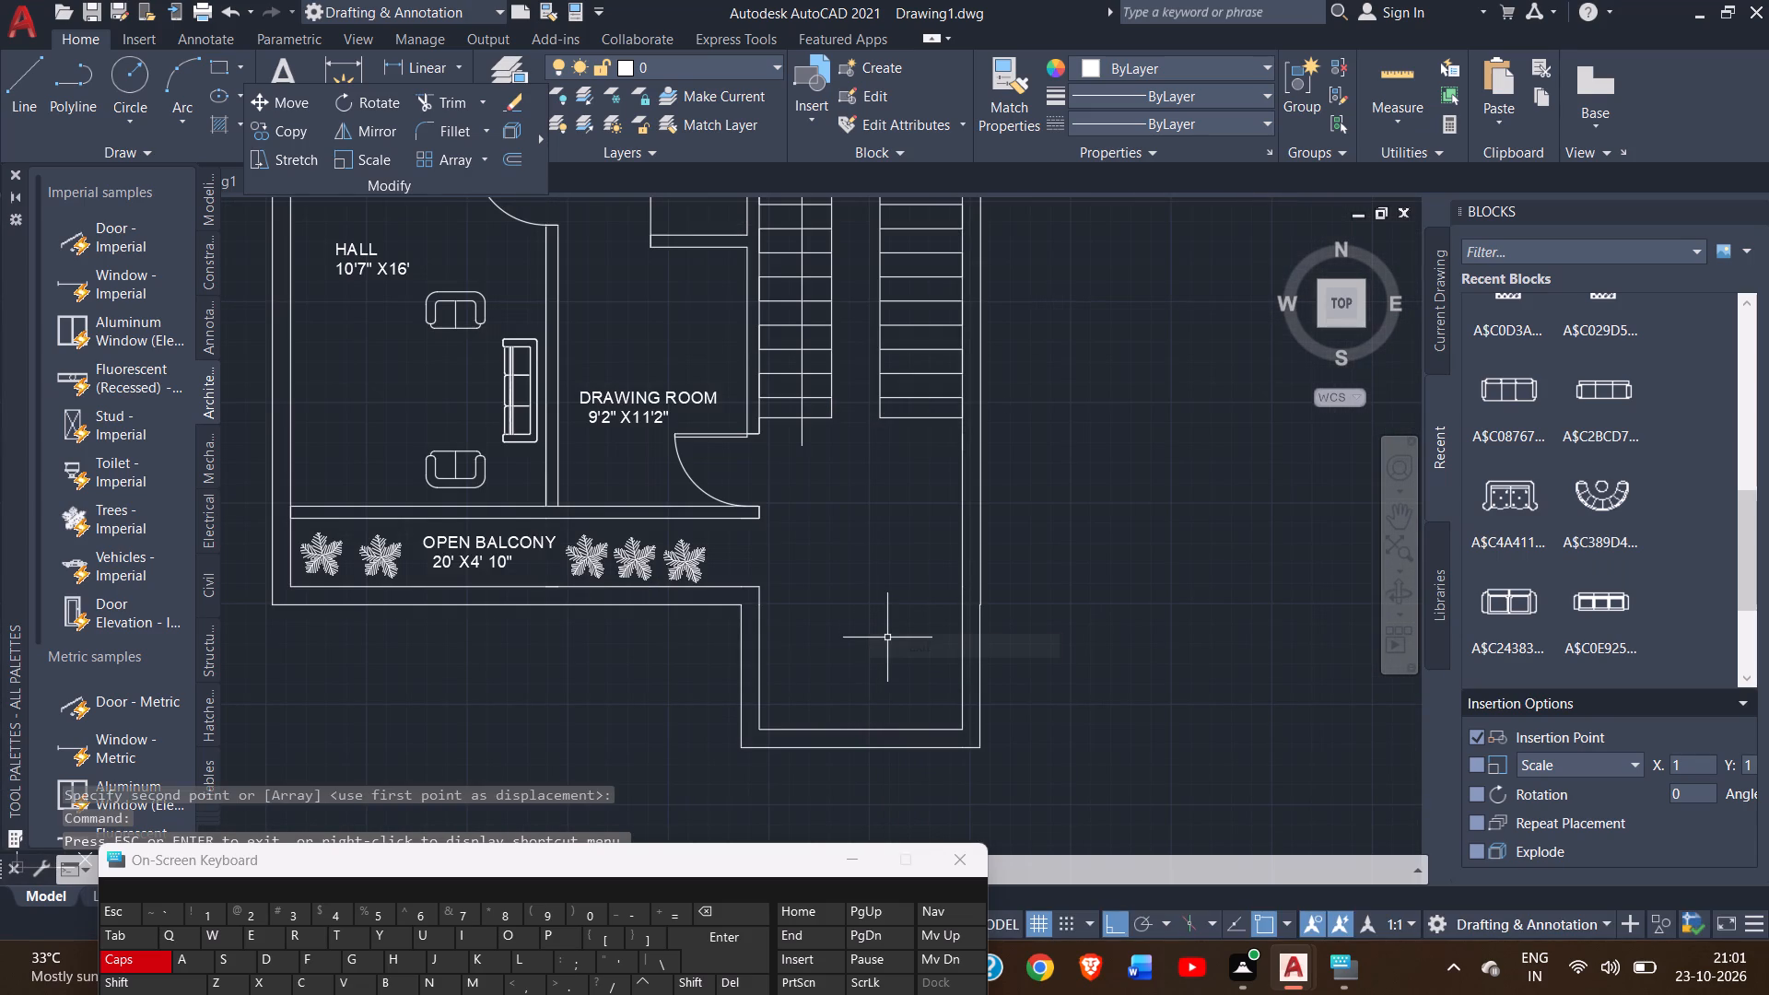
{"action": "type", "text": "TEX"}
{"action": "key", "text": "t"}
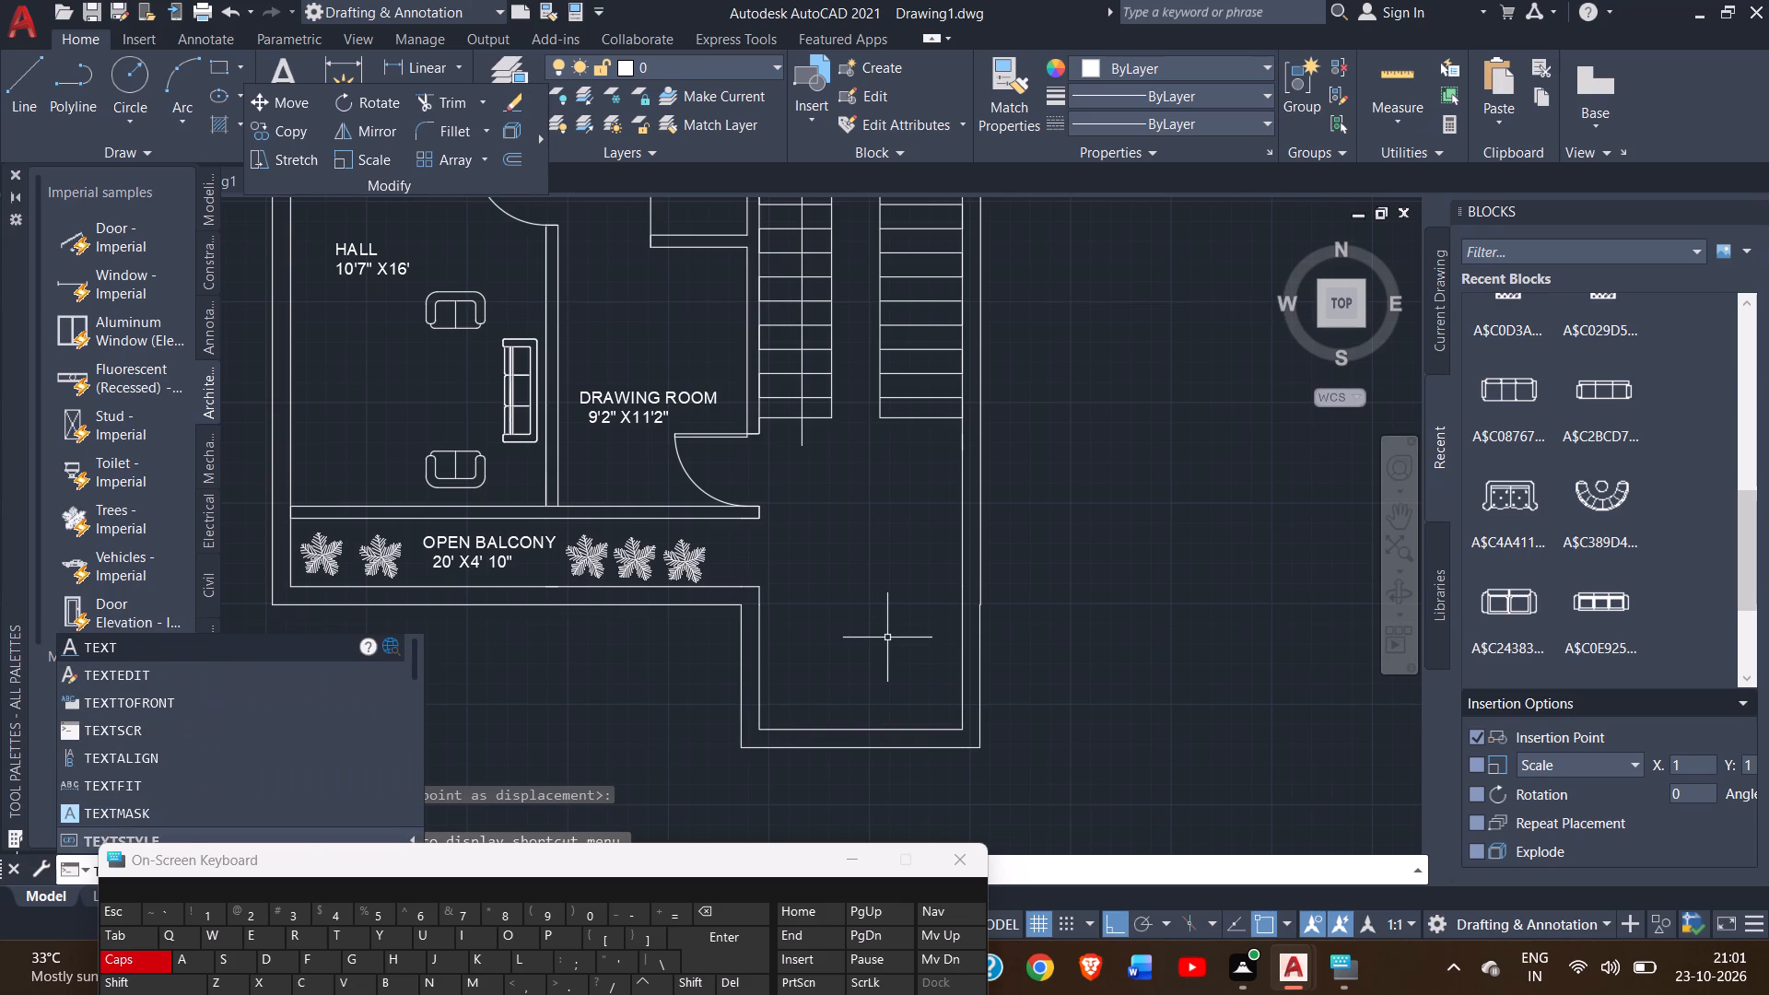
{"action": "key", "text": "Return"}
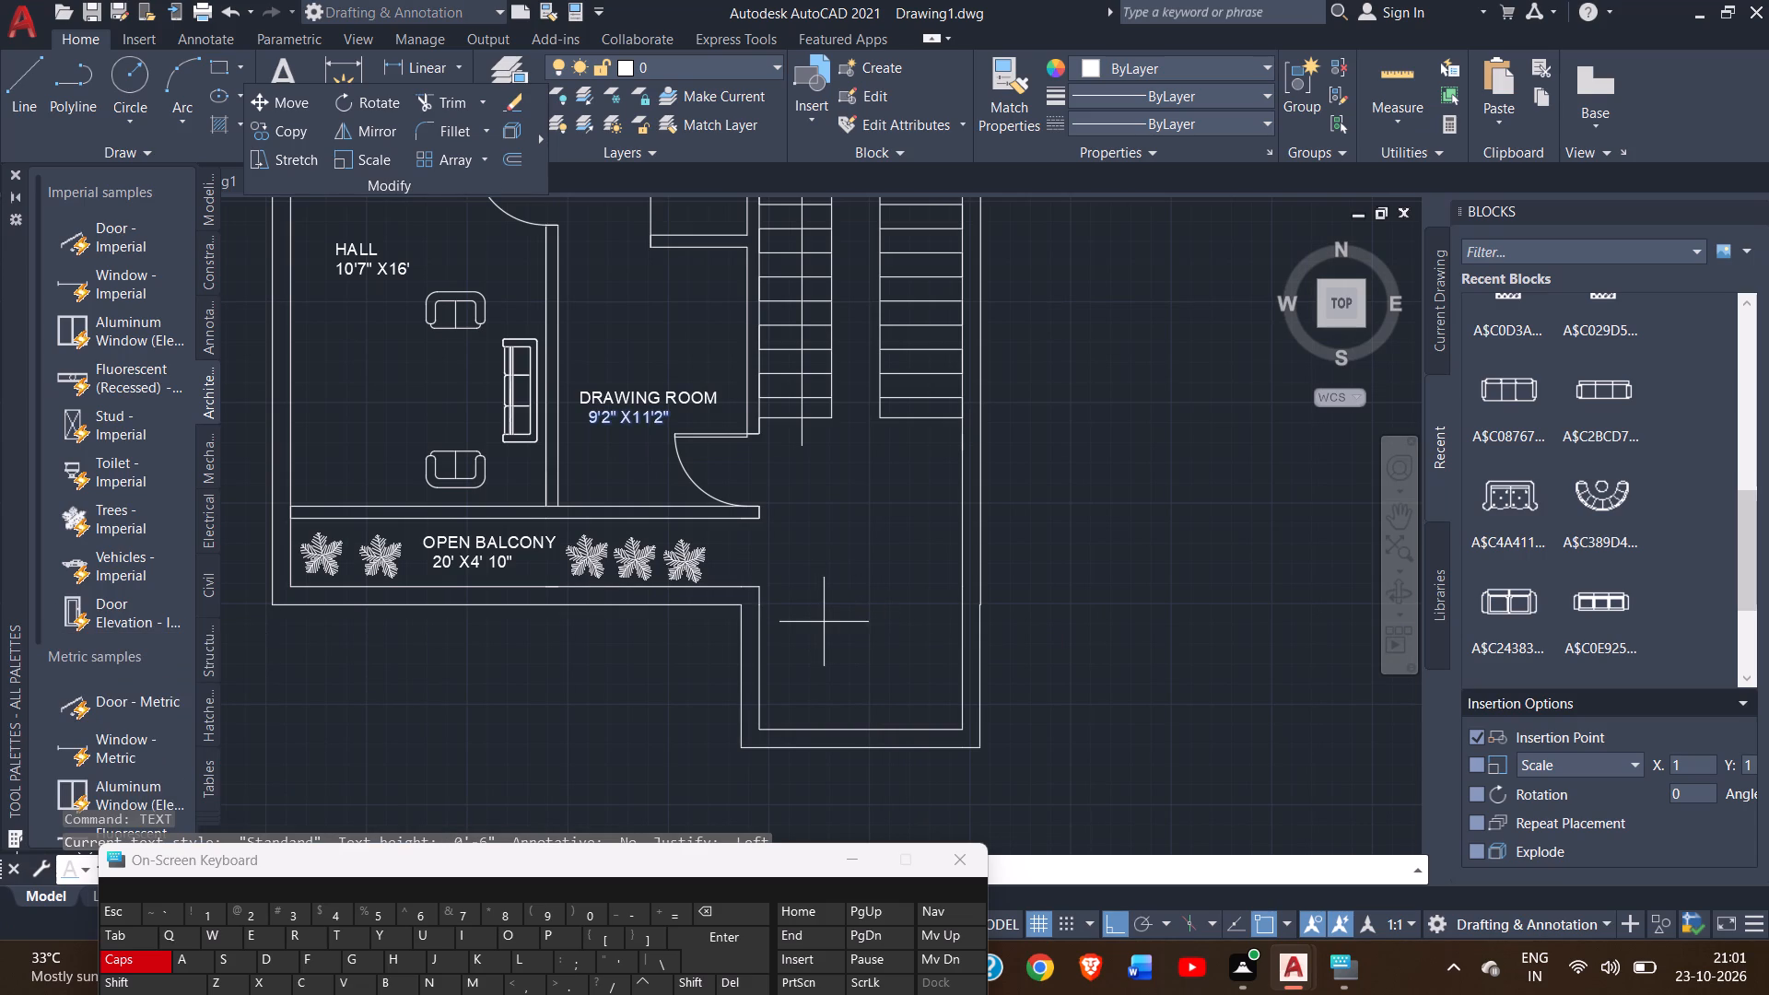
{"action": "left_click", "coordinate": [813, 583]}
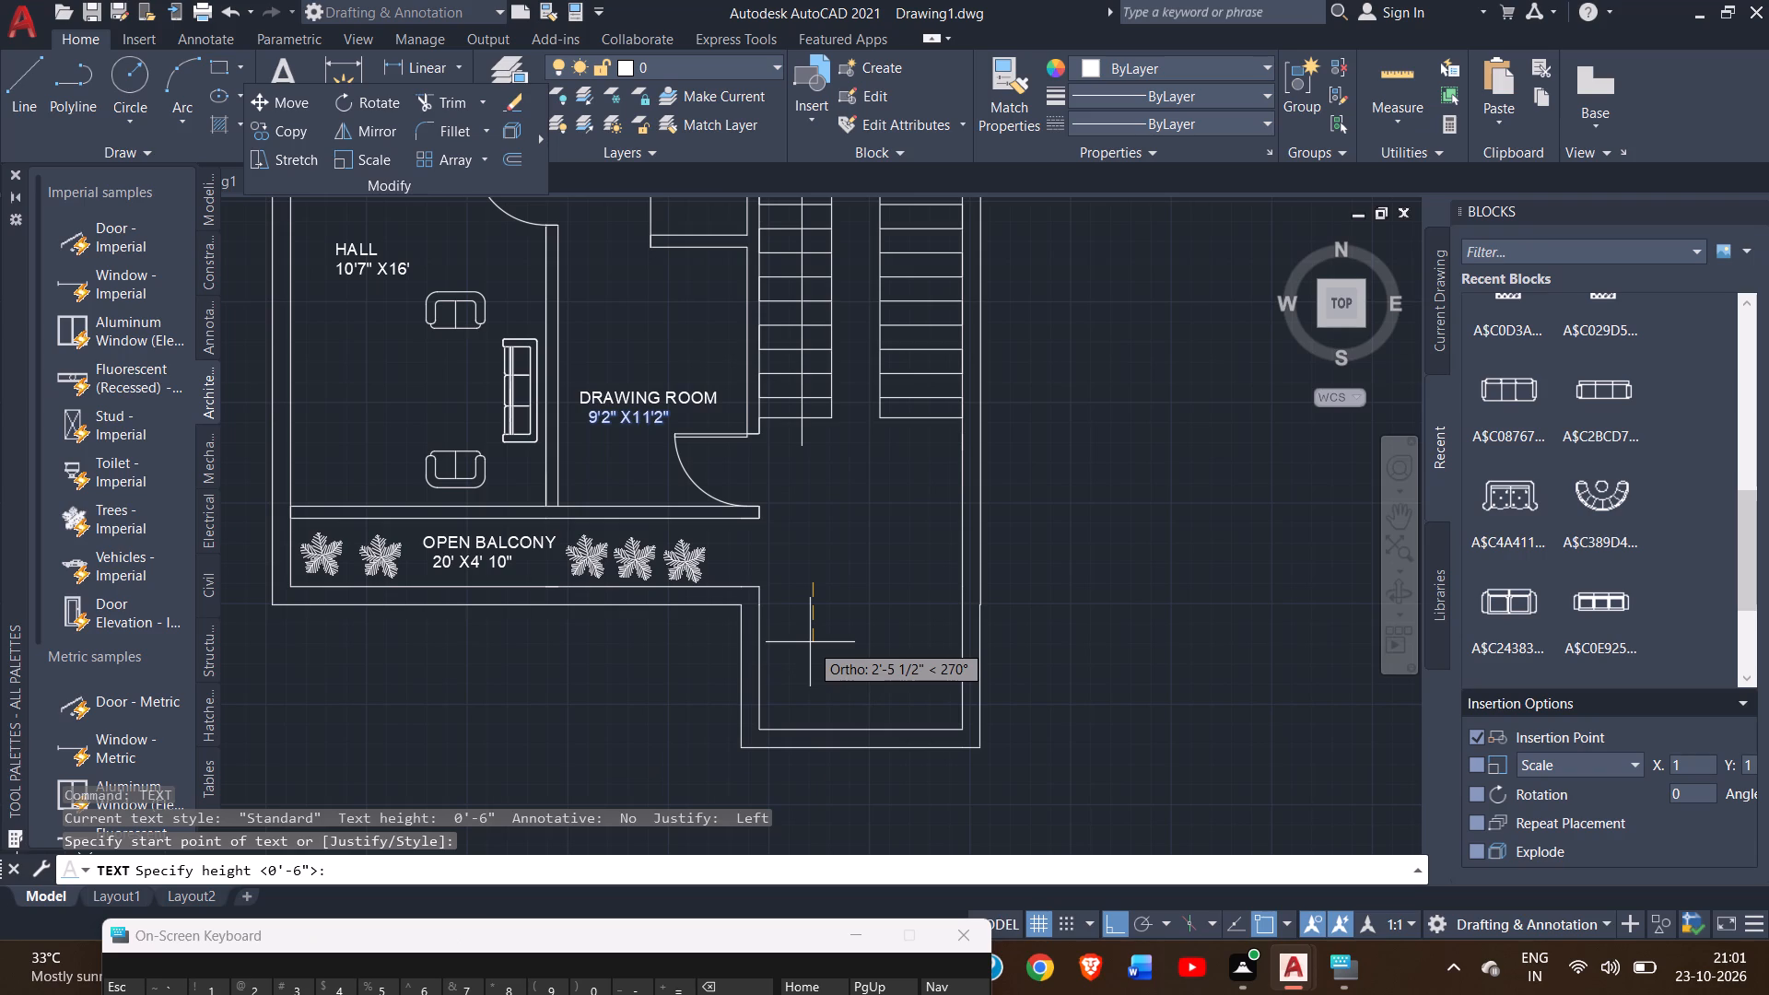
{"action": "key", "text": "6"}
{"action": "key", "text": "shift+quotedbl"}
{"action": "key", "text": "Return"}
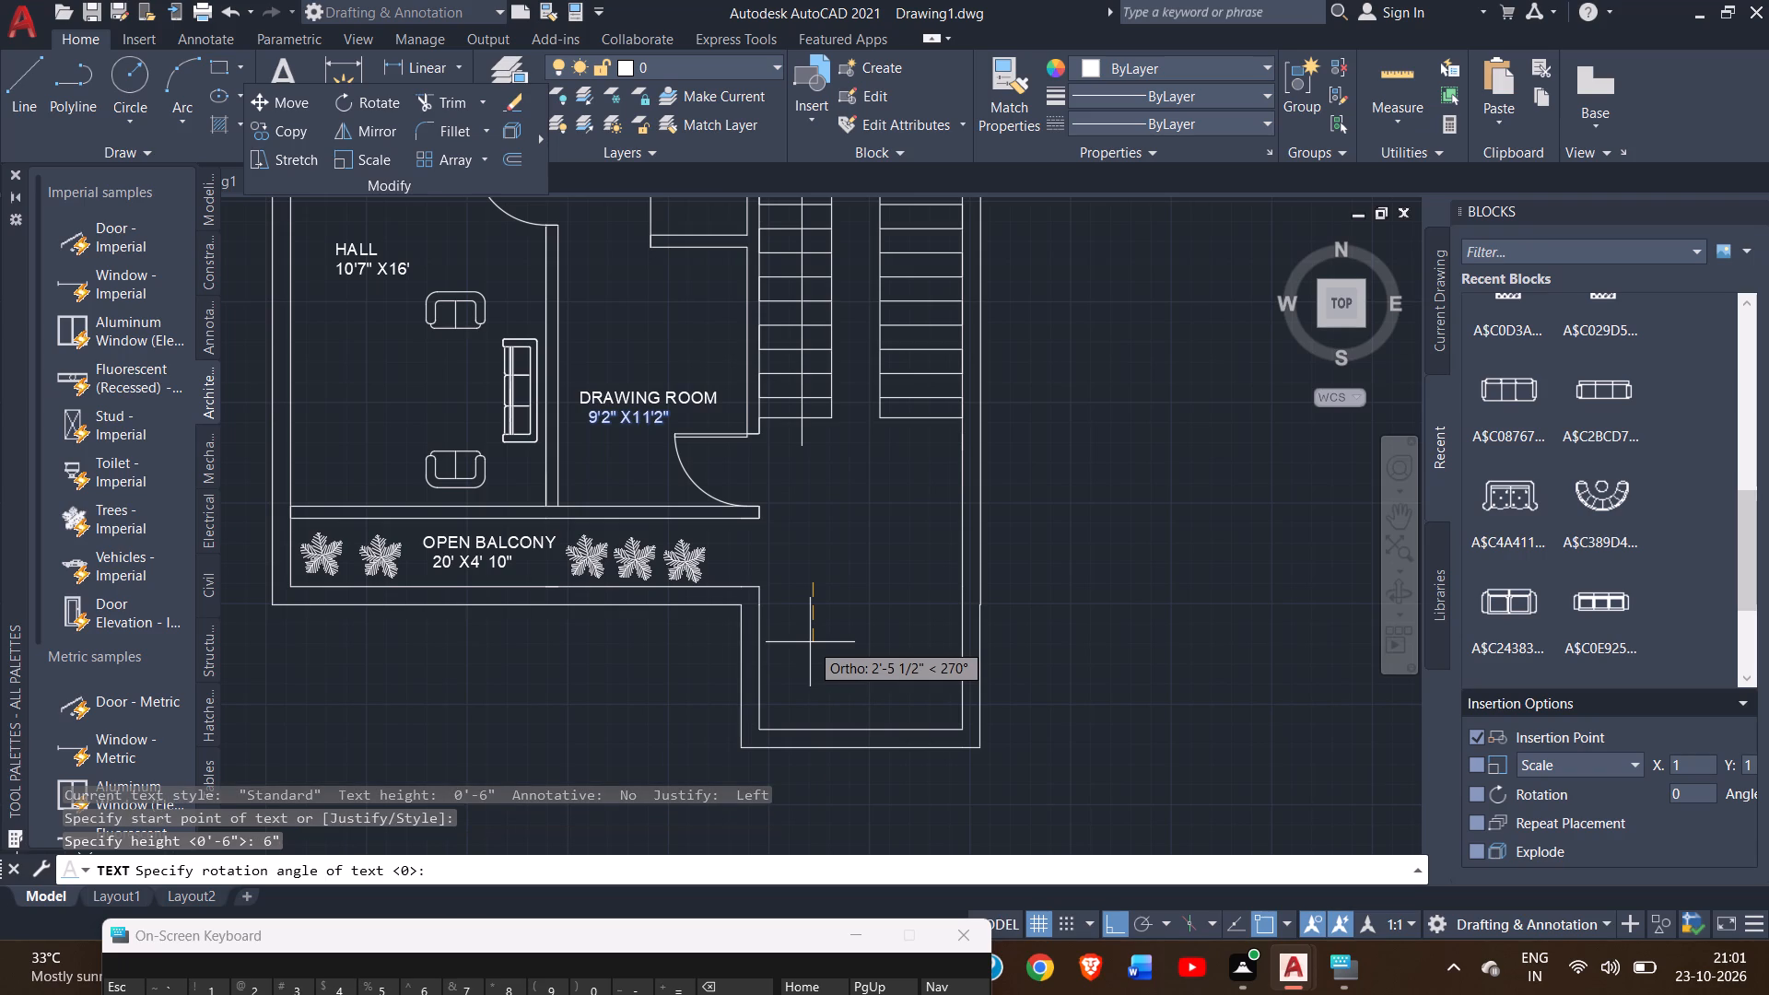
{"action": "key", "text": "0"}
{"action": "key", "text": "Return"}
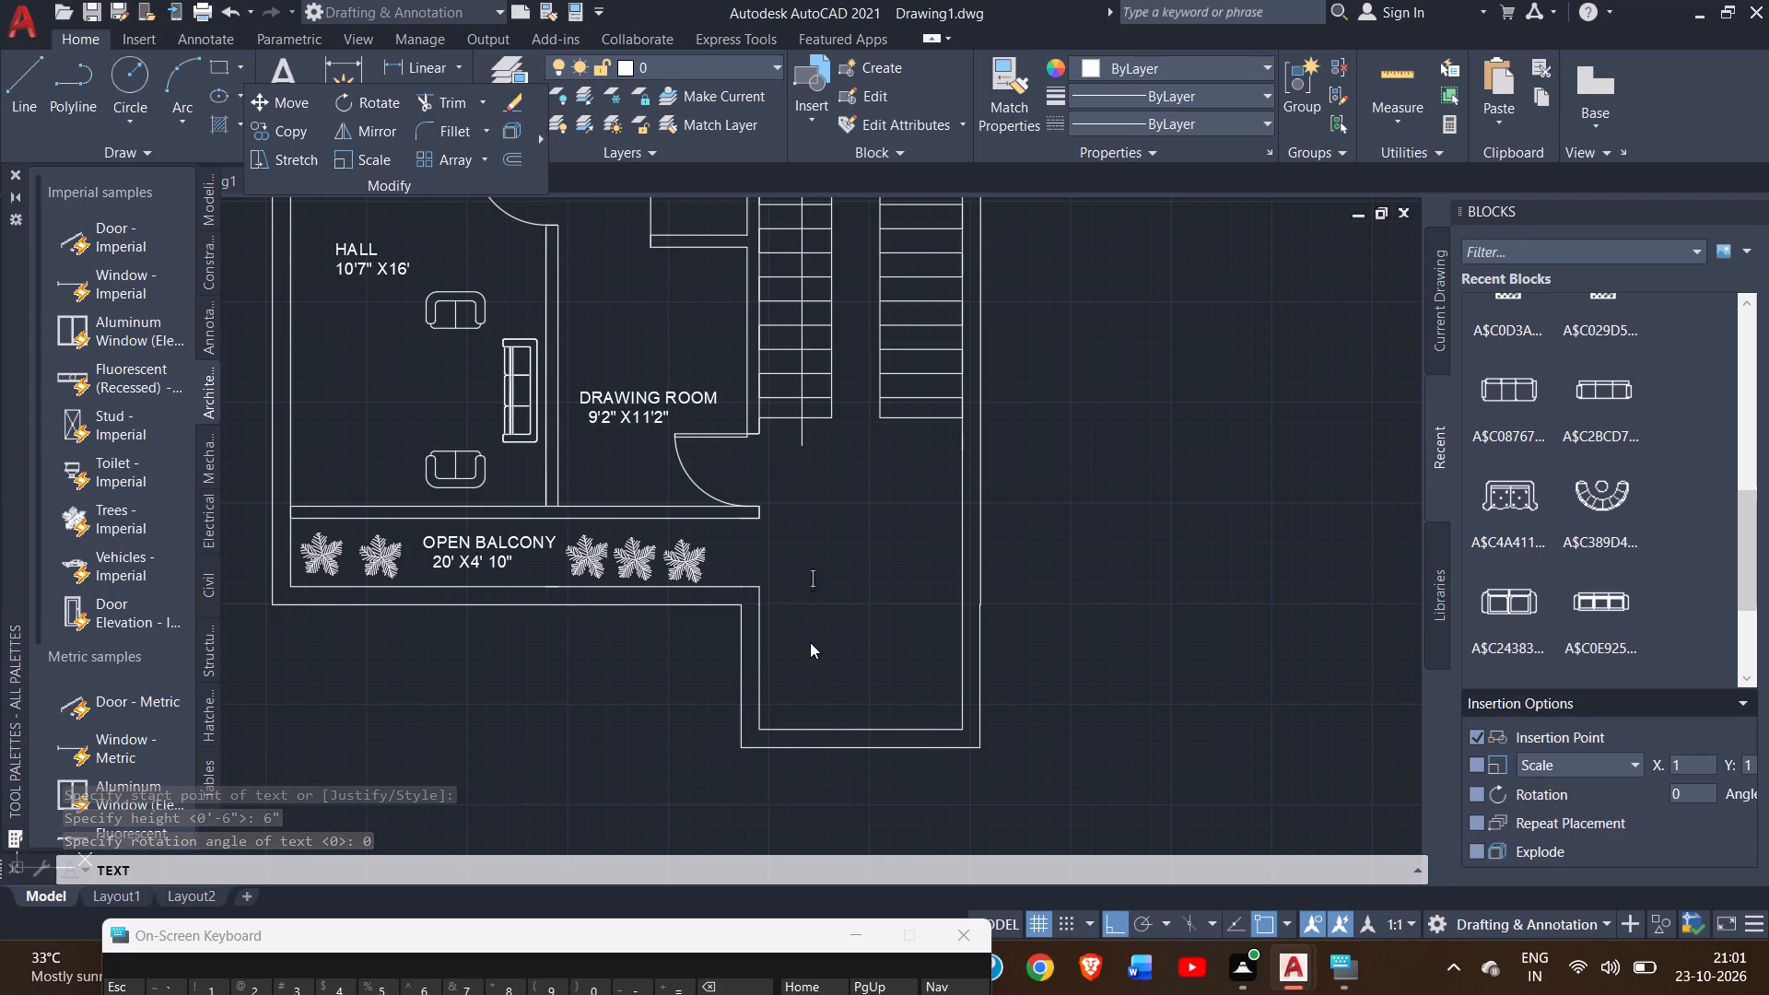
{"action": "type", "text": "OPEN SI"}
{"action": "type", "text": "T"}
{"action": "key", "text": "space"}
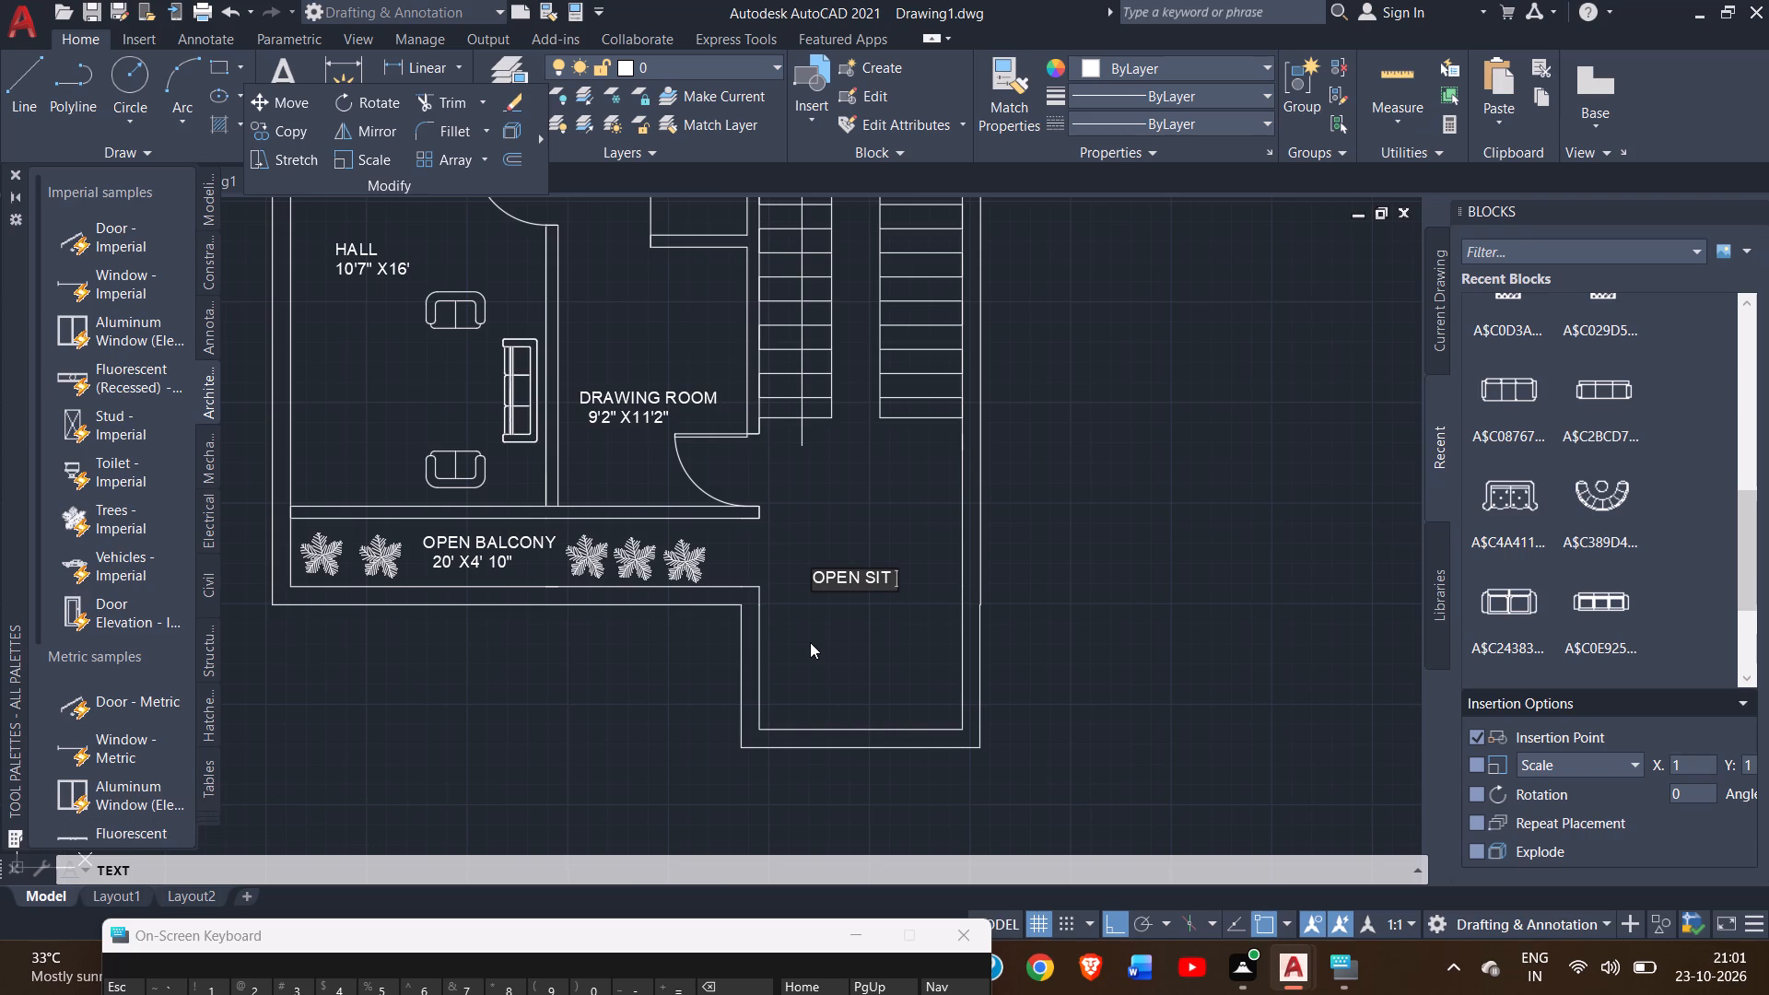
{"action": "key", "text": "BackSpace"}
{"action": "type", "text": "OUT"}
{"action": "key", "text": "Return"}
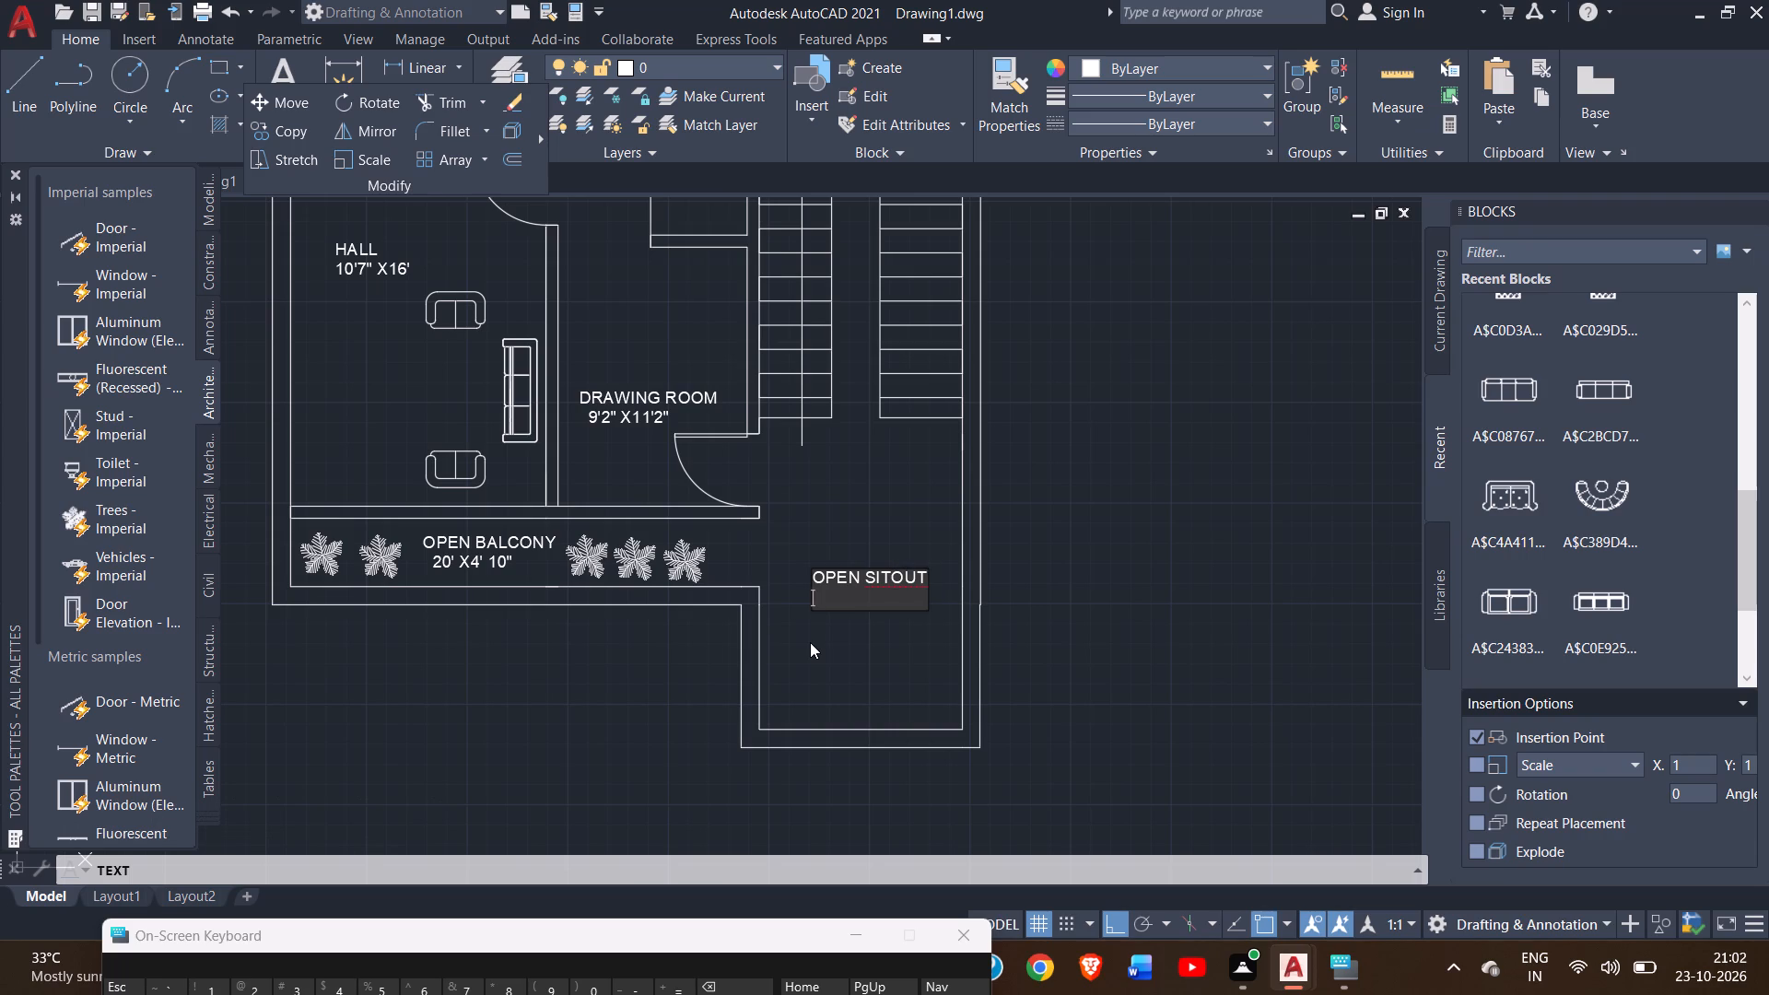
Add the size line 8'5" X14'6" beneath the OPEN SITOUT text and finish the label.
{"action": "type", "text": "8'5"}
{"action": "key", "text": "shift+quotedbl"}
{"action": "key", "text": "space"}
{"action": "type", "text": "X"}
{"action": "type", "text": "14'"}
{"action": "key", "text": "6"}
{"action": "key", "text": "shift+quotedbl"}
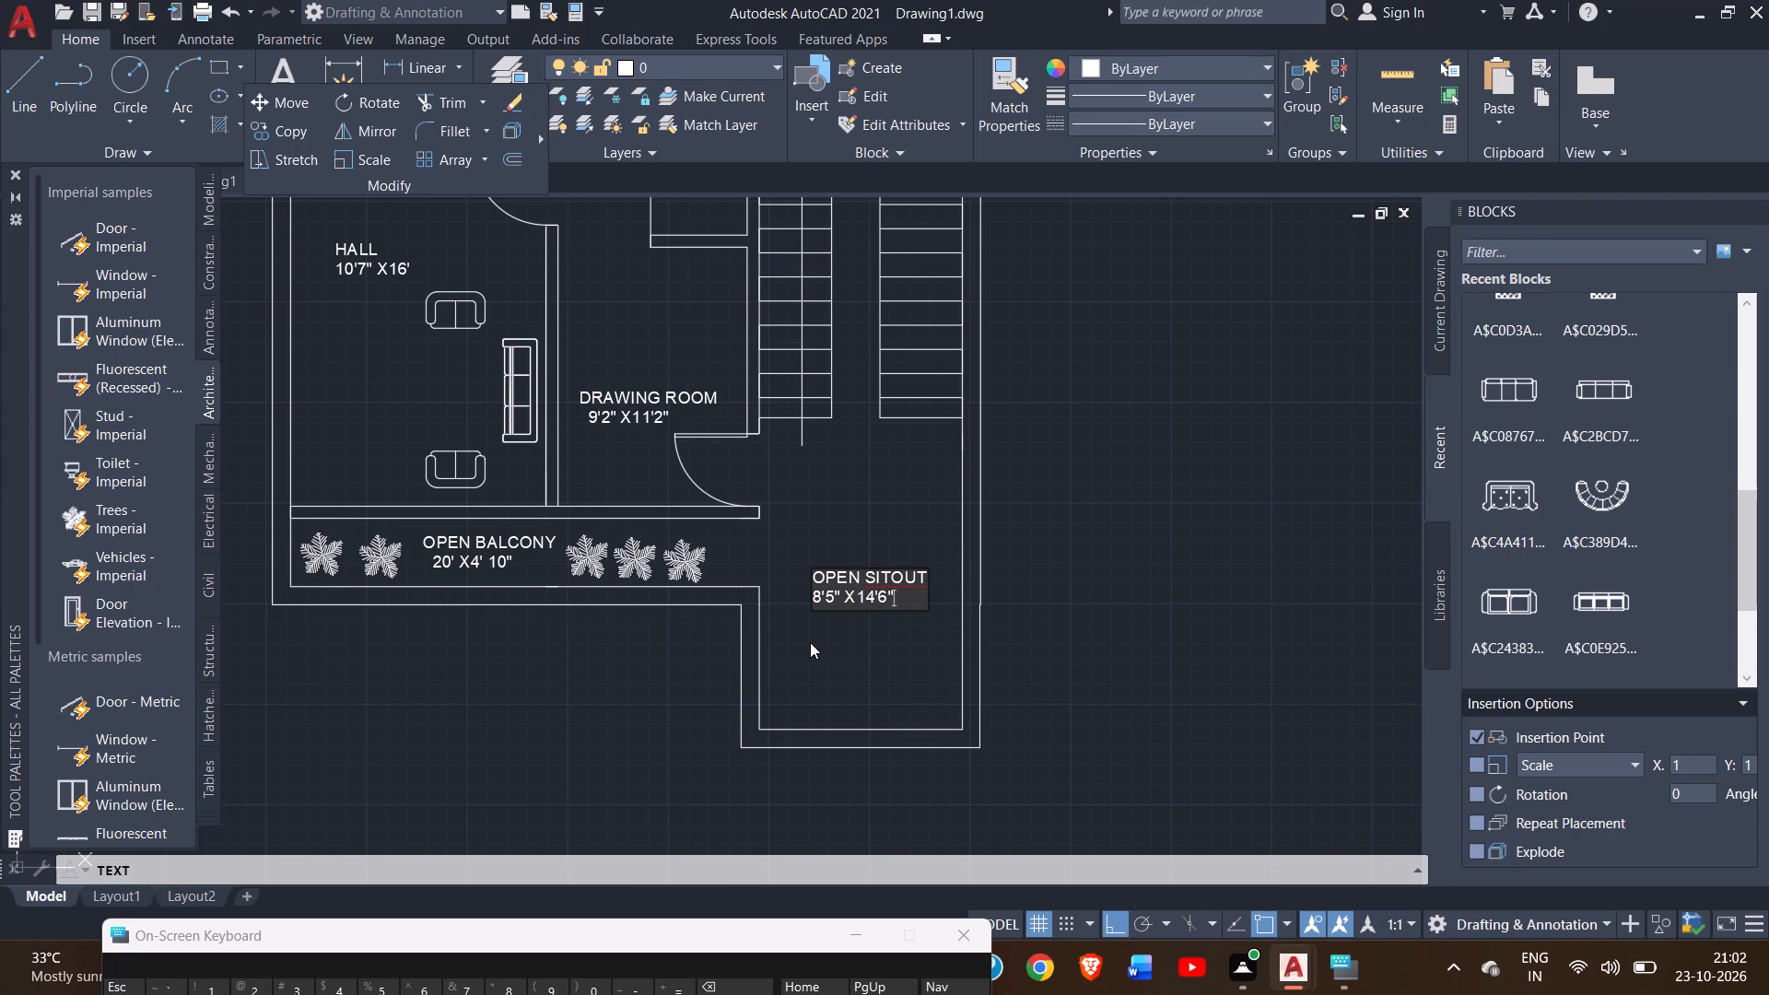
{"action": "left_click", "coordinate": [810, 642]}
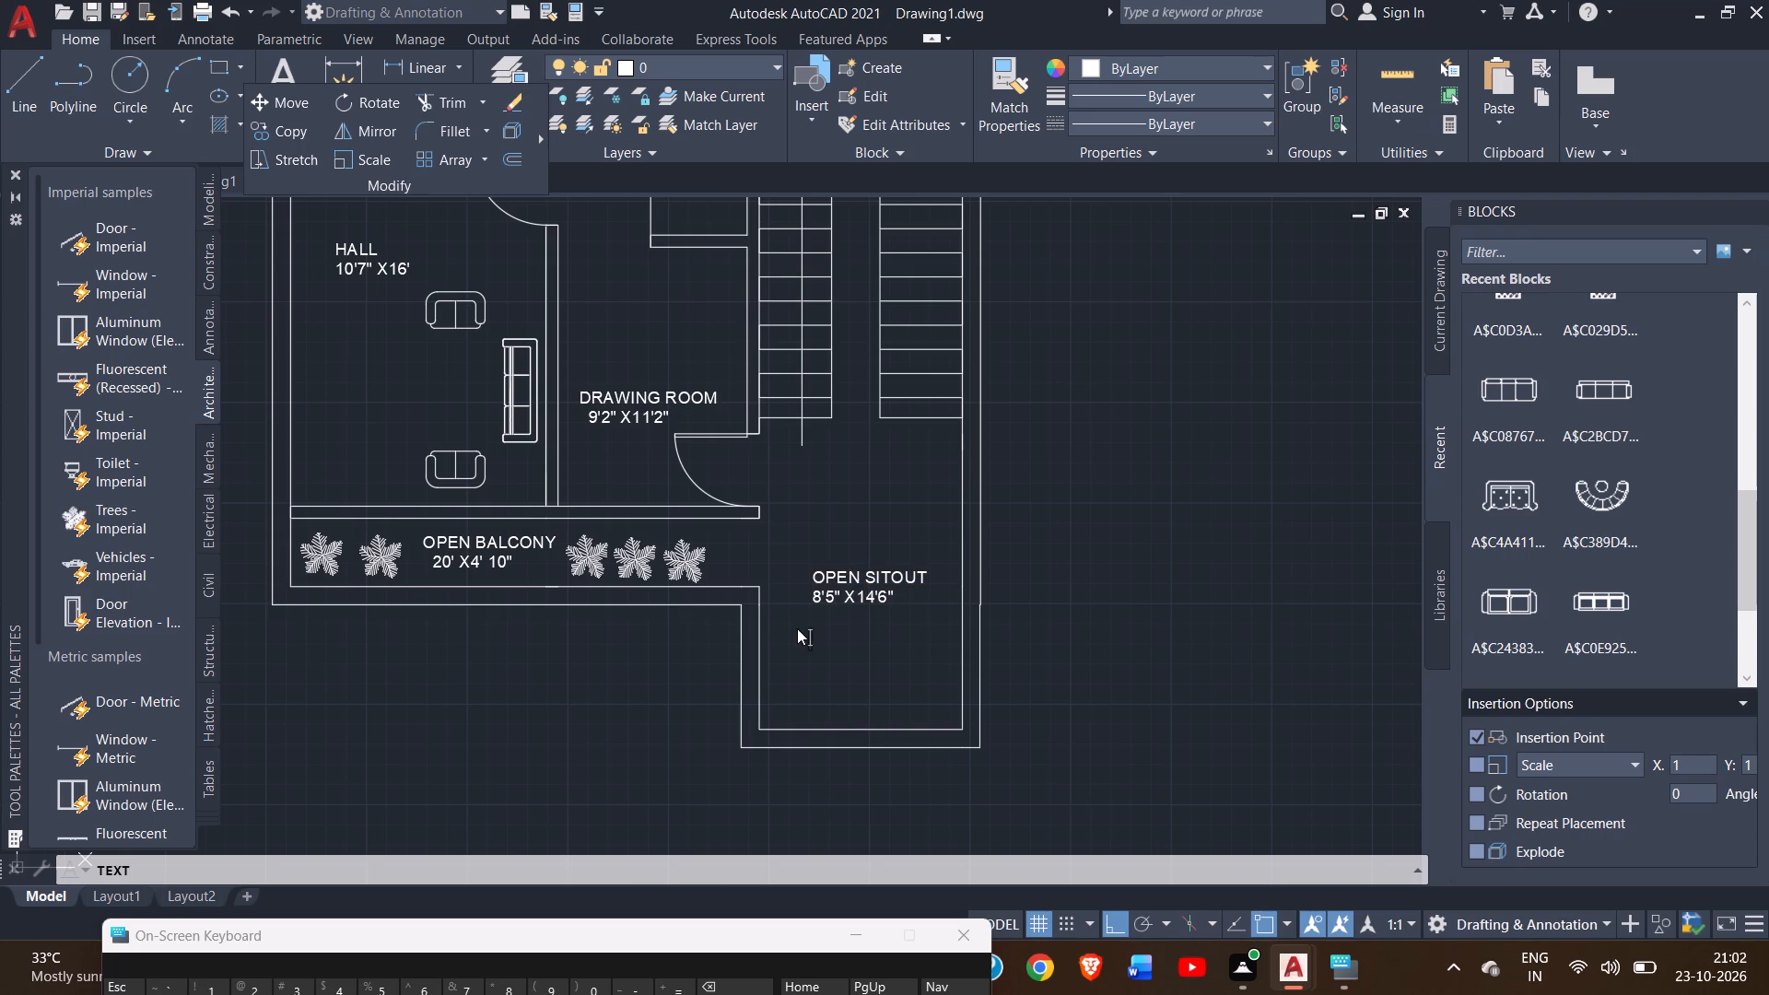
{"action": "right_click", "coordinate": [801, 616]}
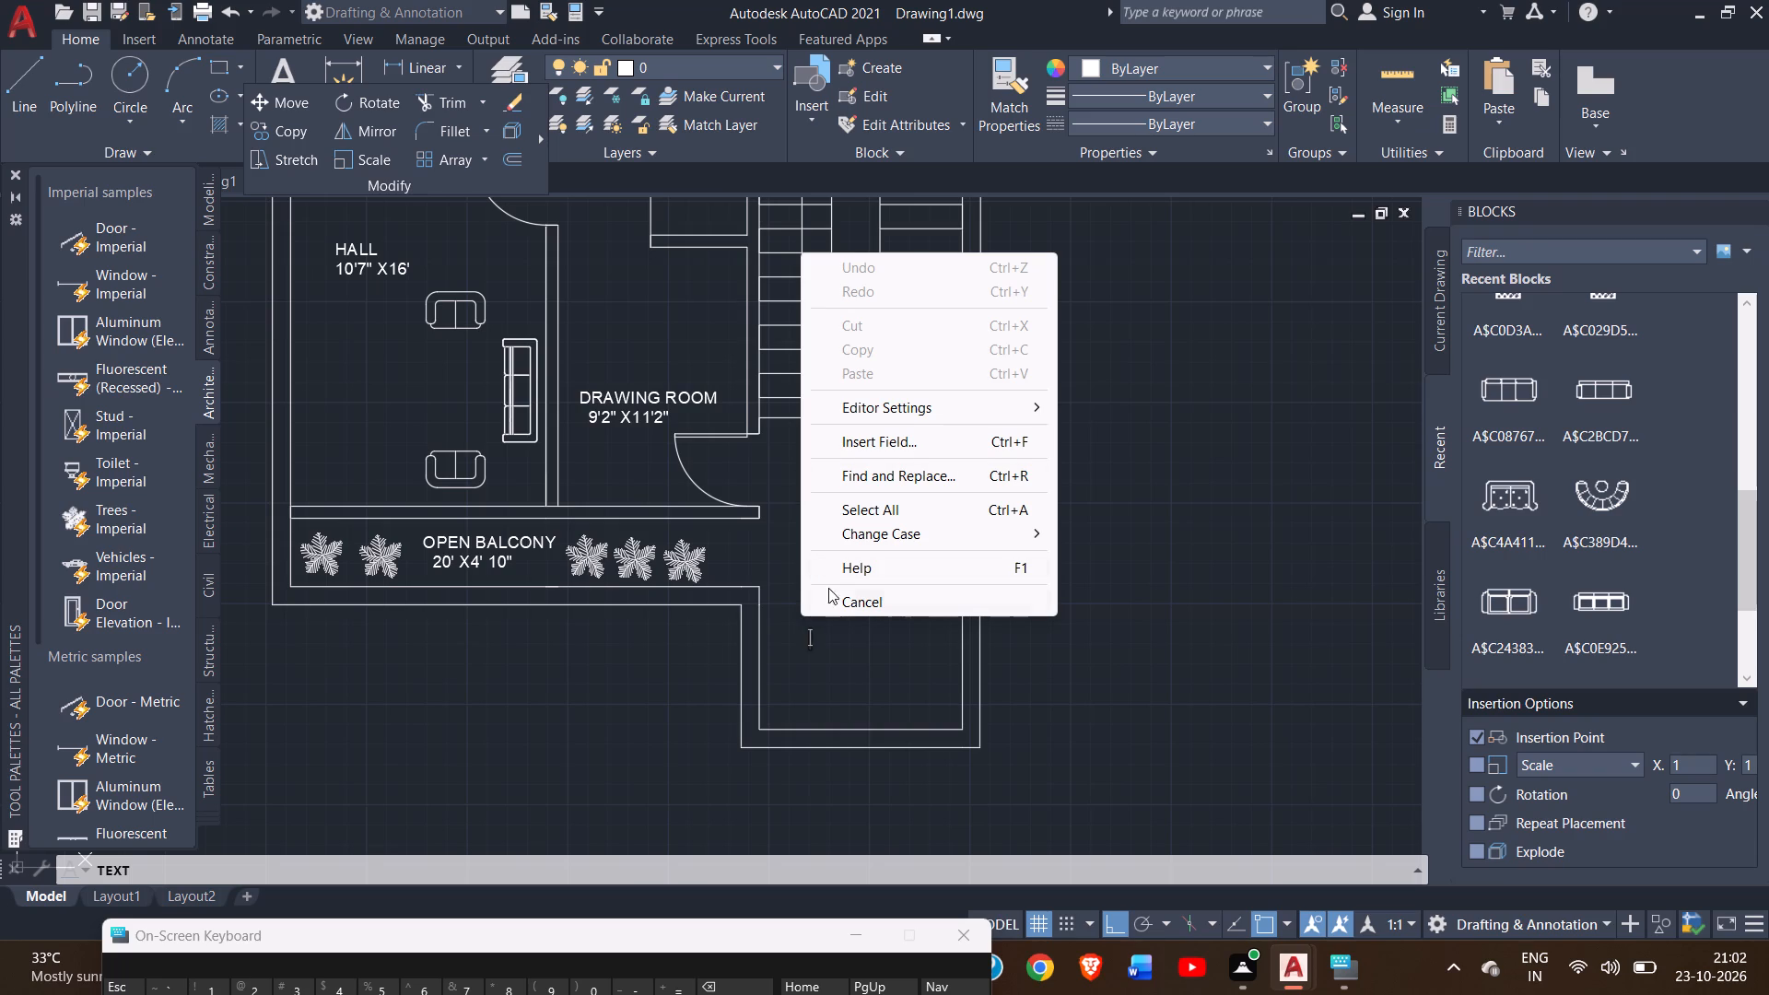
{"action": "left_click", "coordinate": [834, 599]}
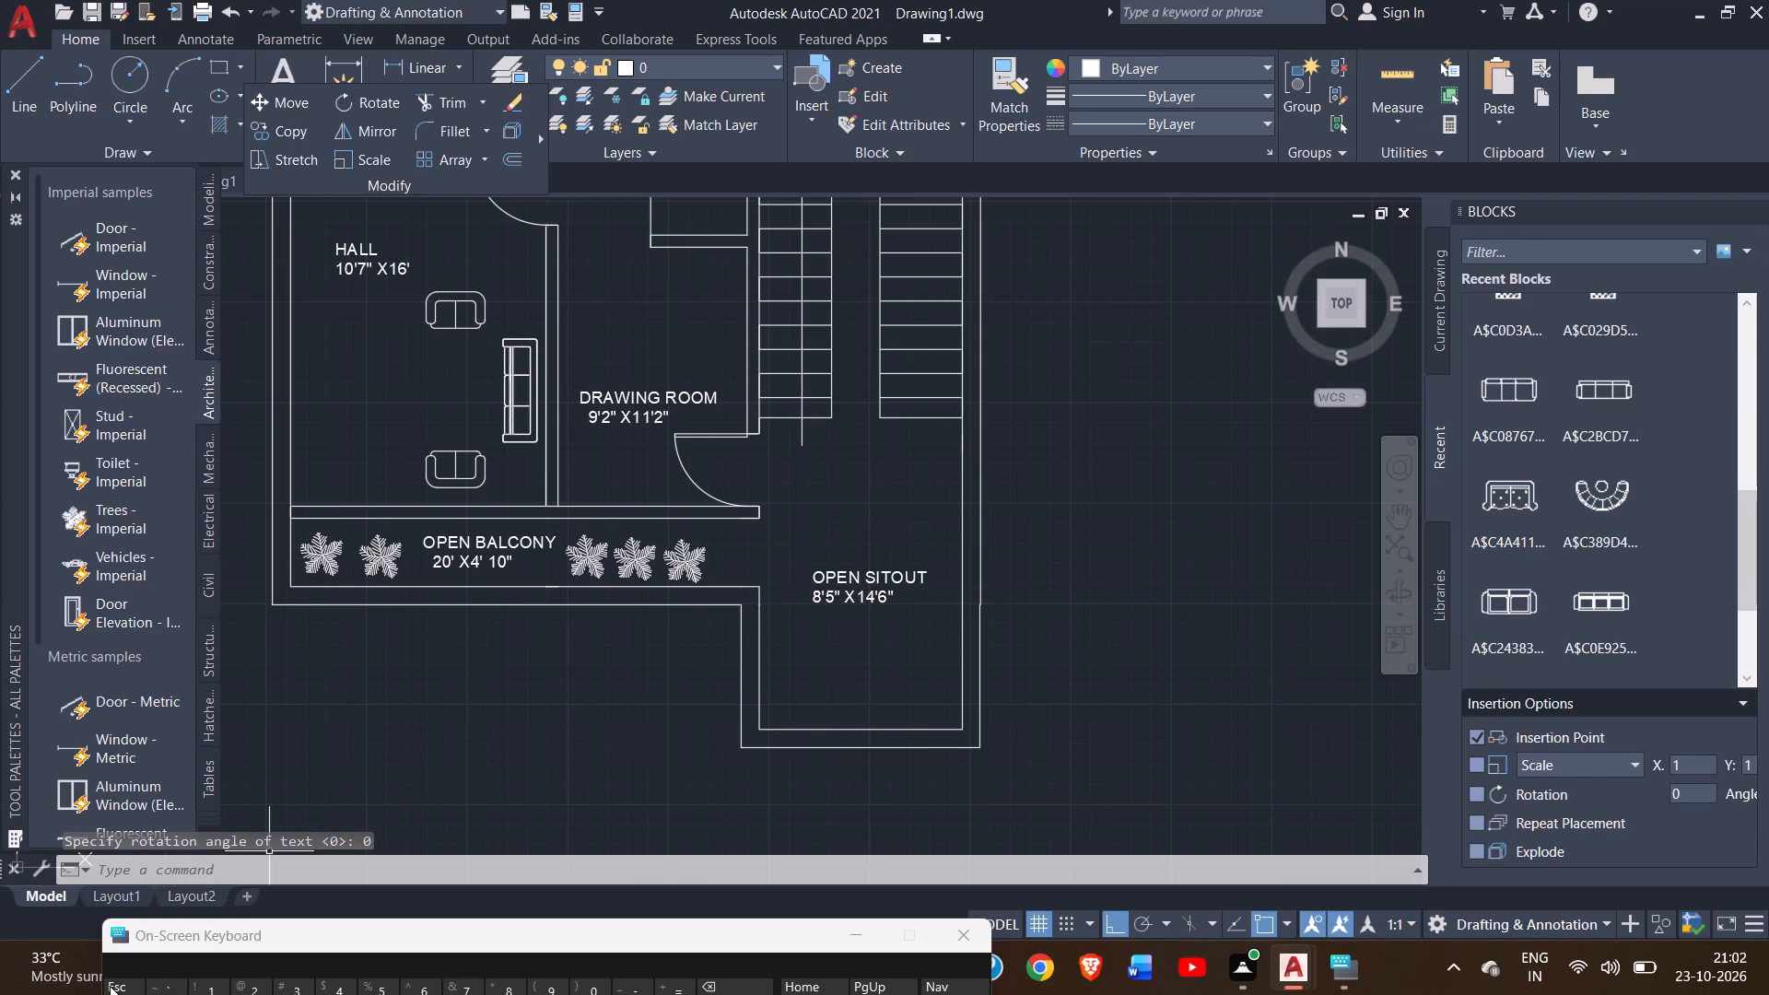
{"action": "key", "text": "Escape"}
{"action": "key", "text": "Escape"}
{"action": "key", "text": "Escape"}
{"action": "key", "text": "Escape"}
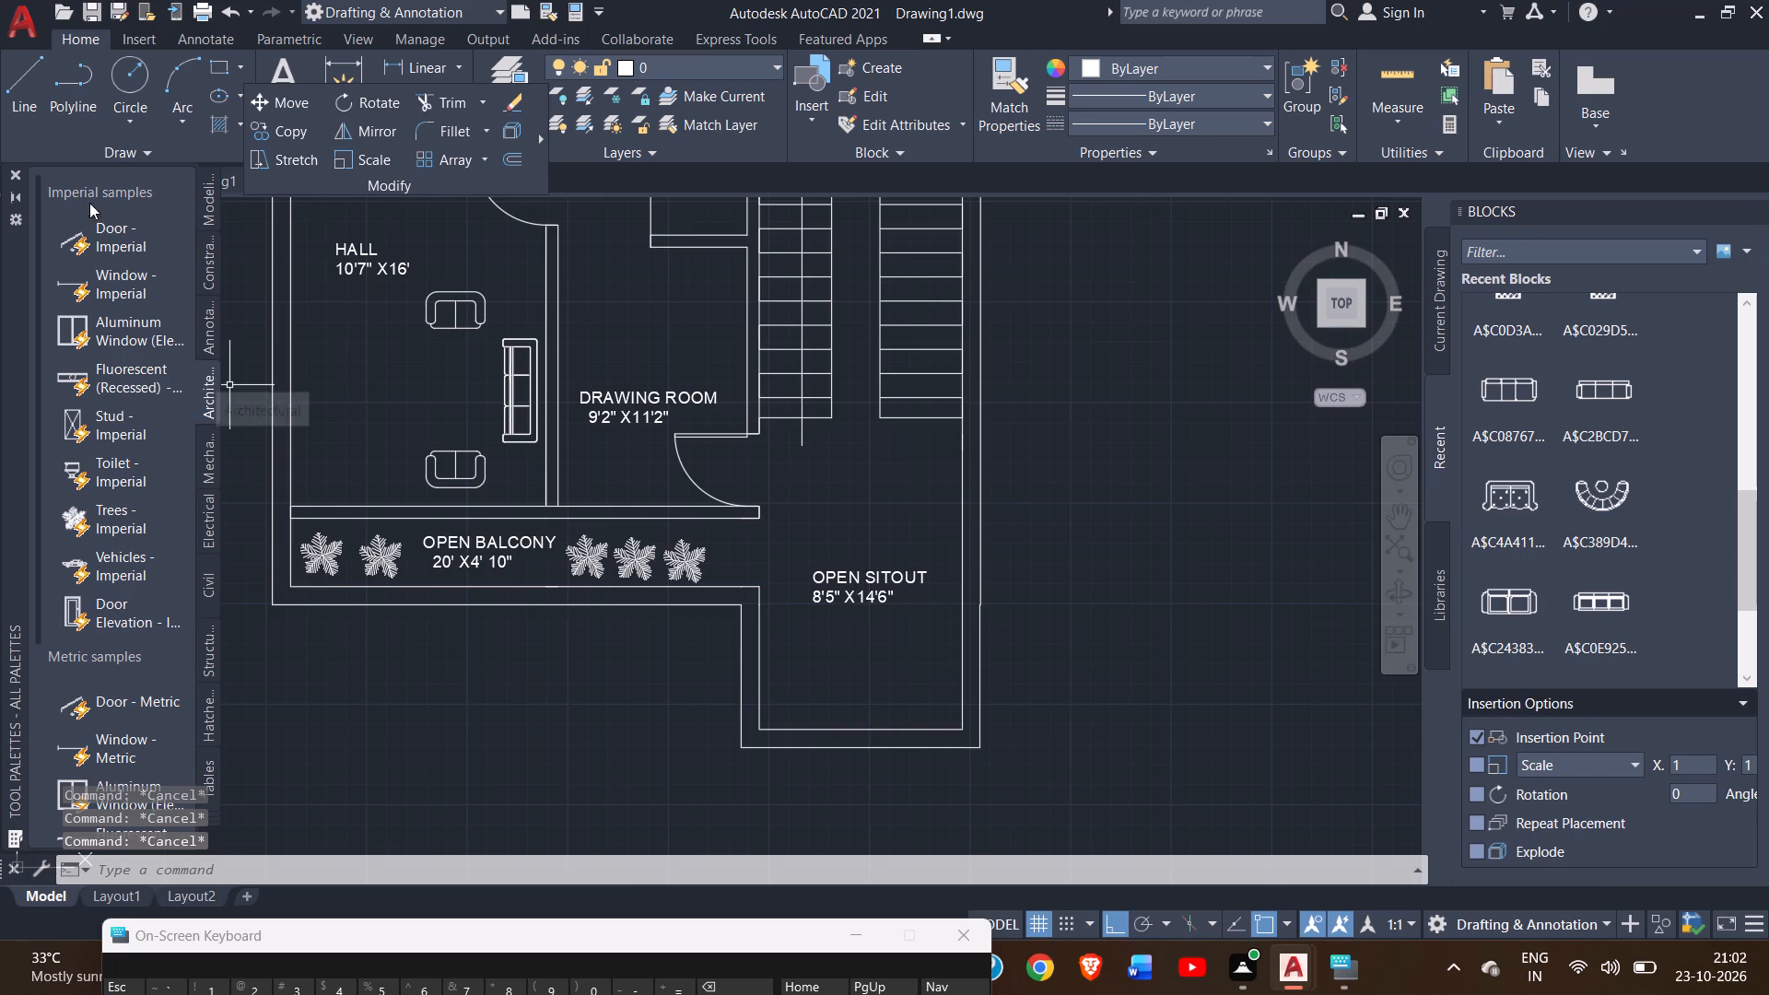
Draw lines closing the open balcony's east end and continuing east across the sitout's north edge to the east wall's inner face.
{"action": "left_click", "coordinate": [32, 110]}
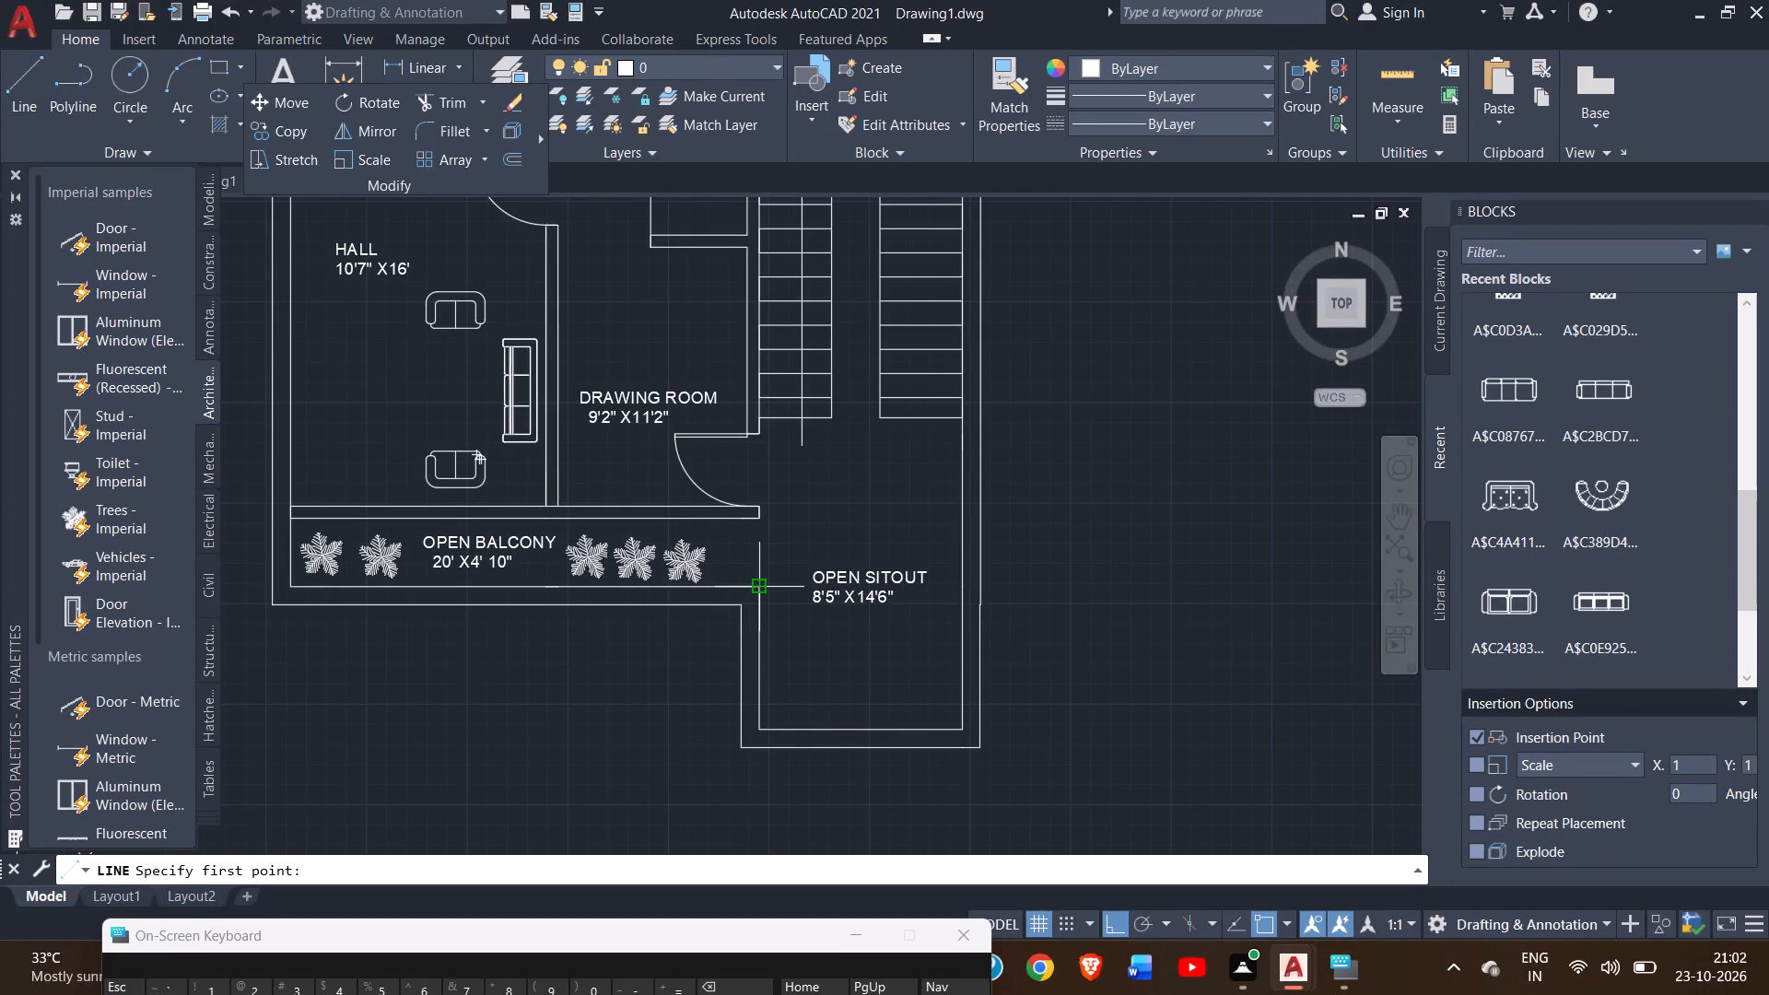
{"action": "left_click_drag", "start_coordinate": [764, 591], "coordinate": [762, 515]}
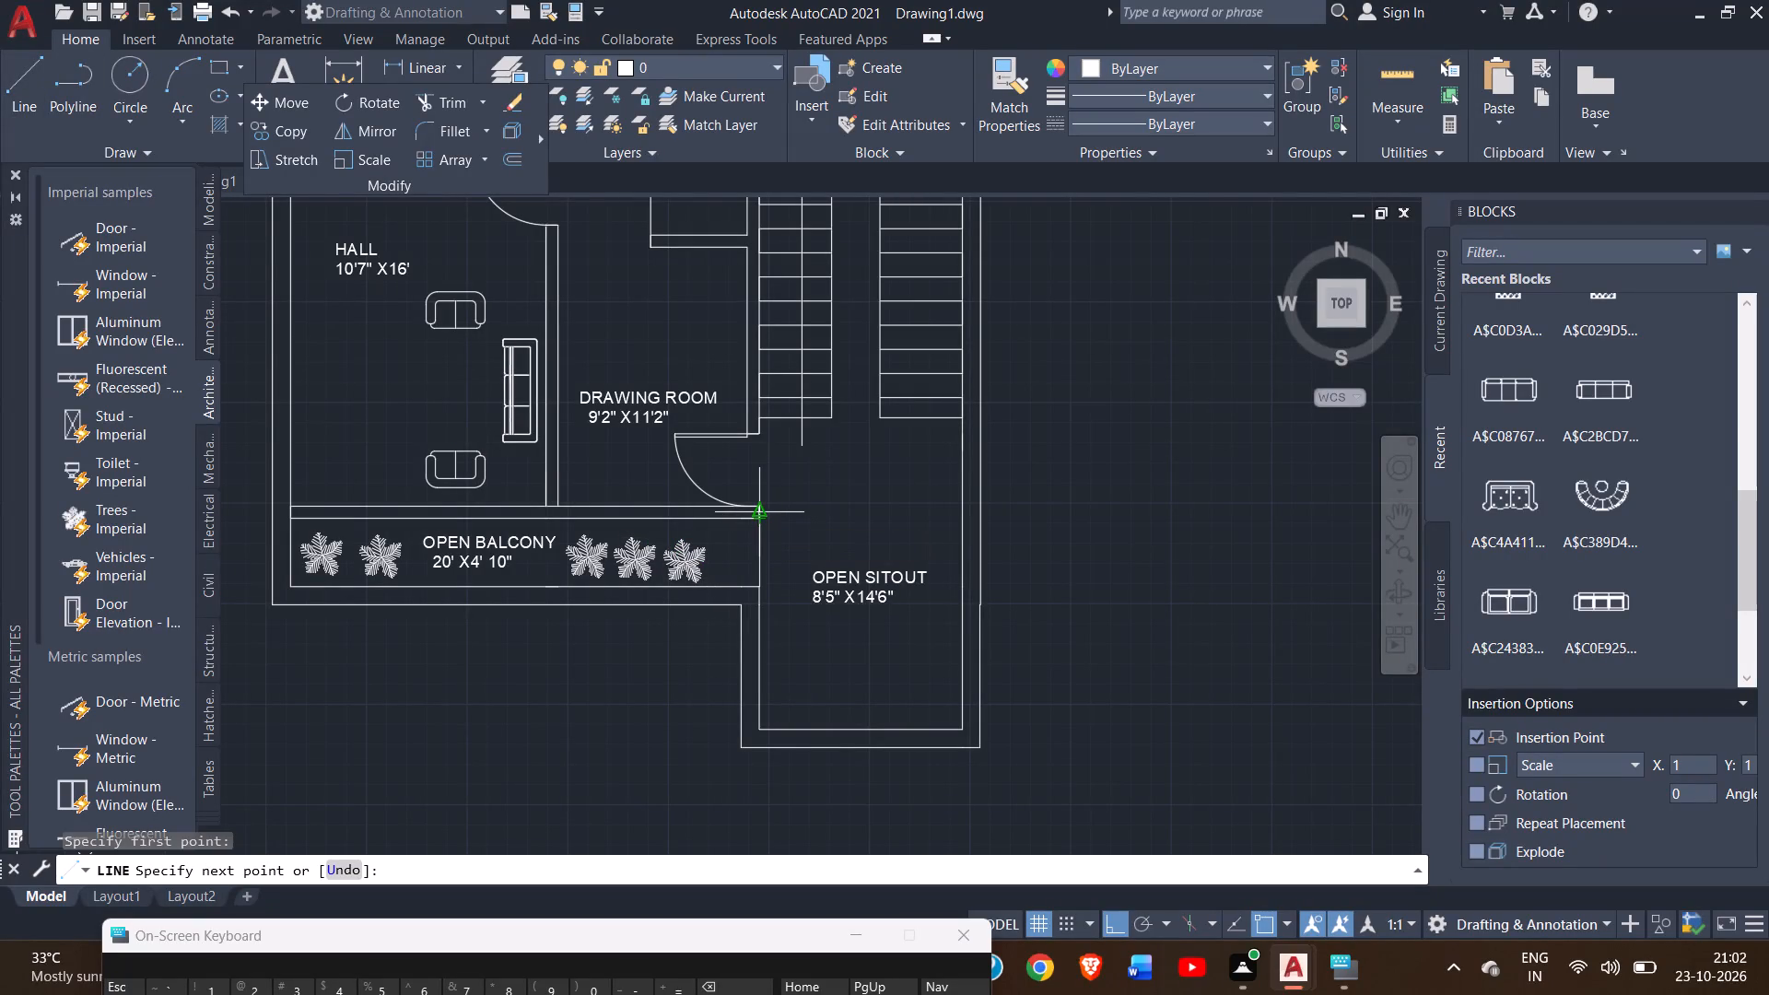
{"action": "left_click_drag", "start_coordinate": [762, 515], "coordinate": [759, 525]}
{"action": "left_click", "coordinate": [759, 525]}
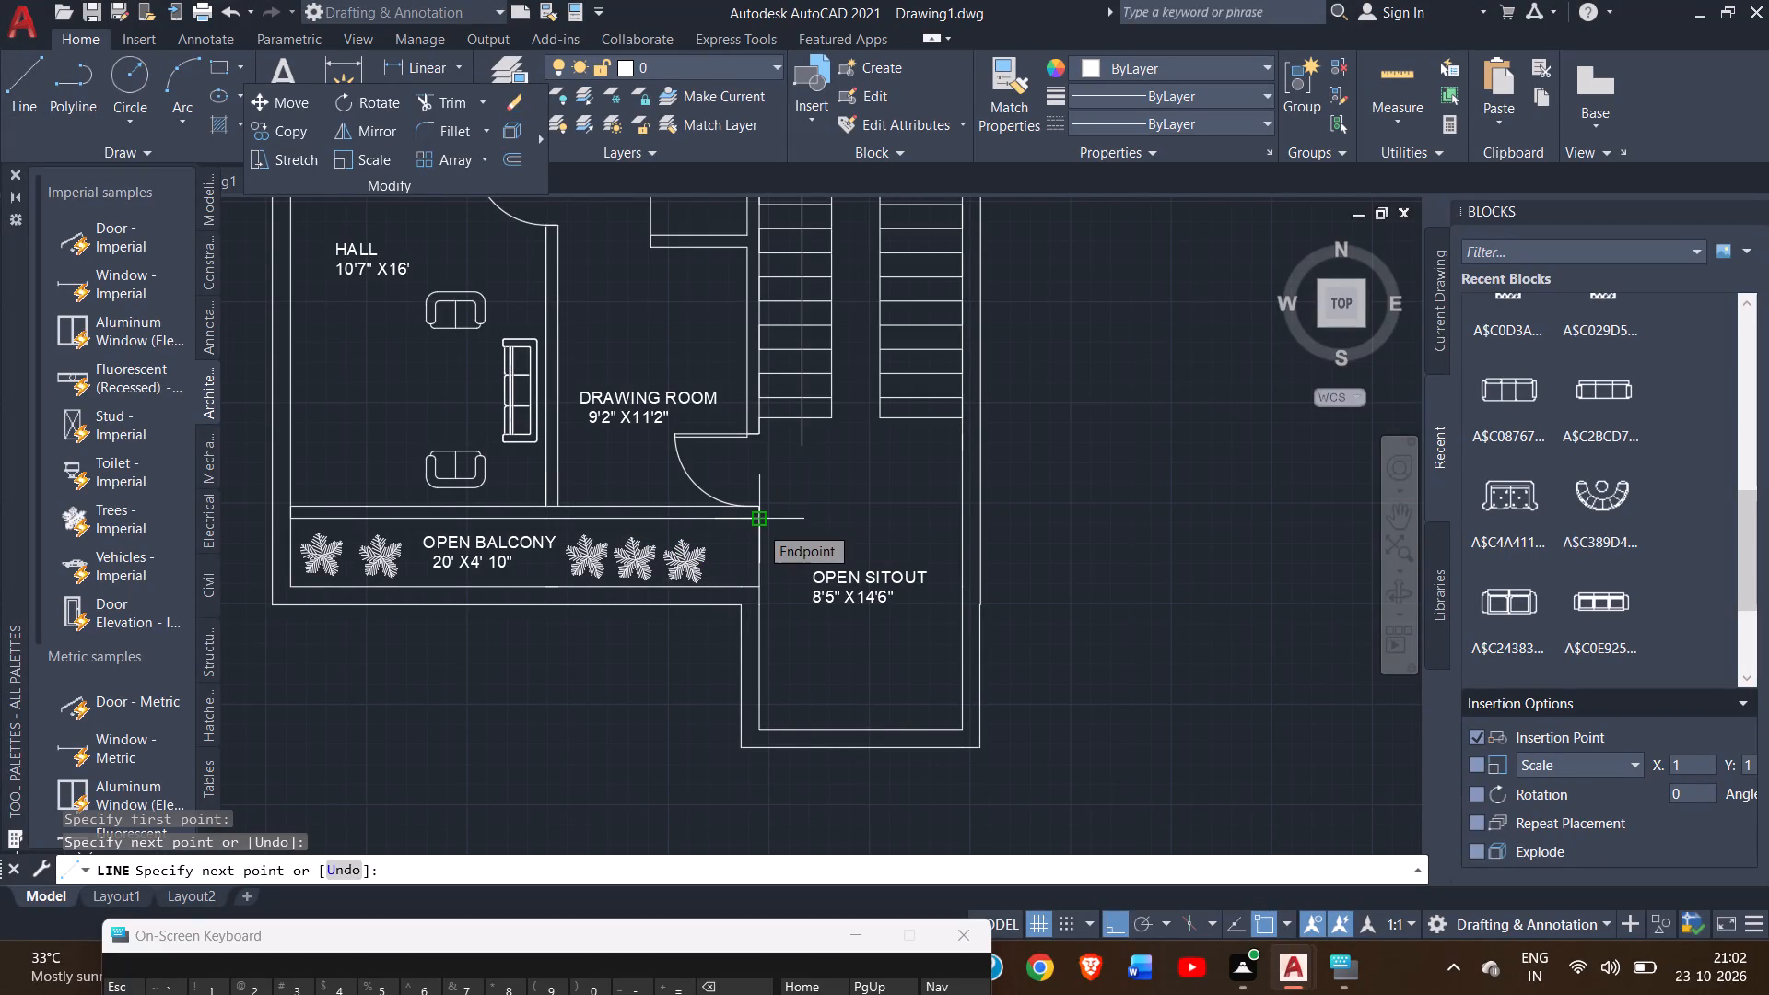
{"action": "left_click", "coordinate": [964, 517]}
{"action": "right_click", "coordinate": [943, 514]}
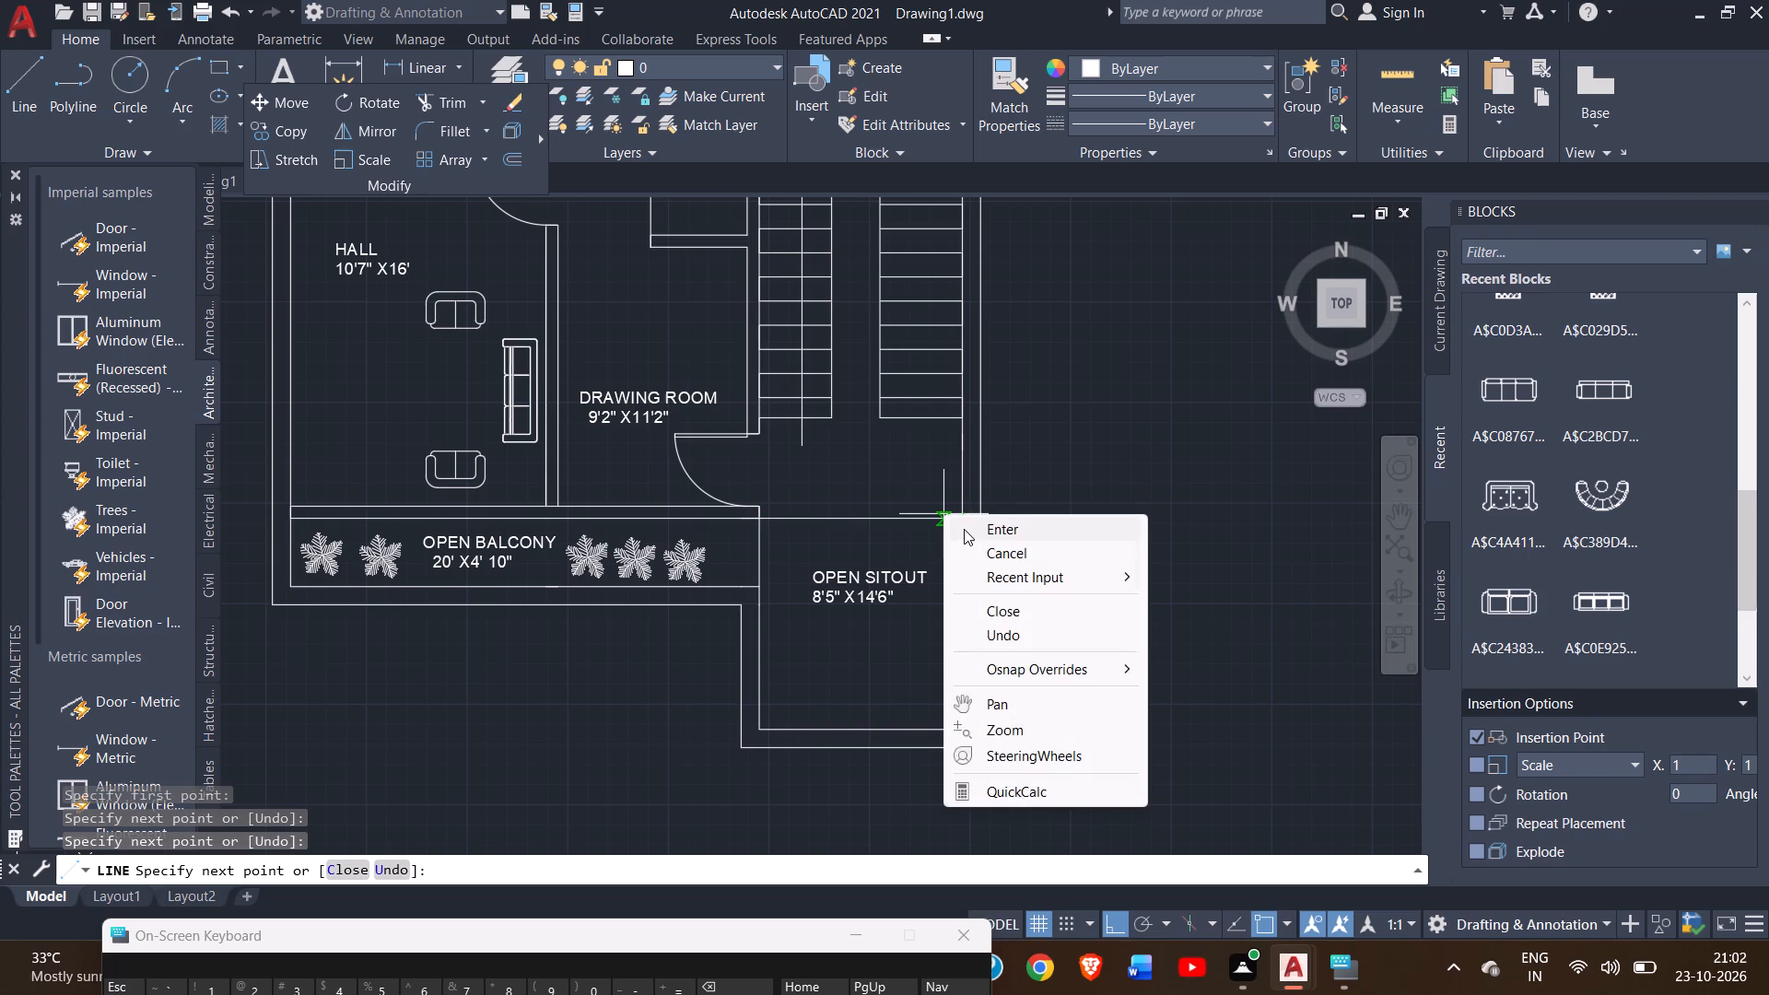
{"action": "left_click", "coordinate": [967, 531]}
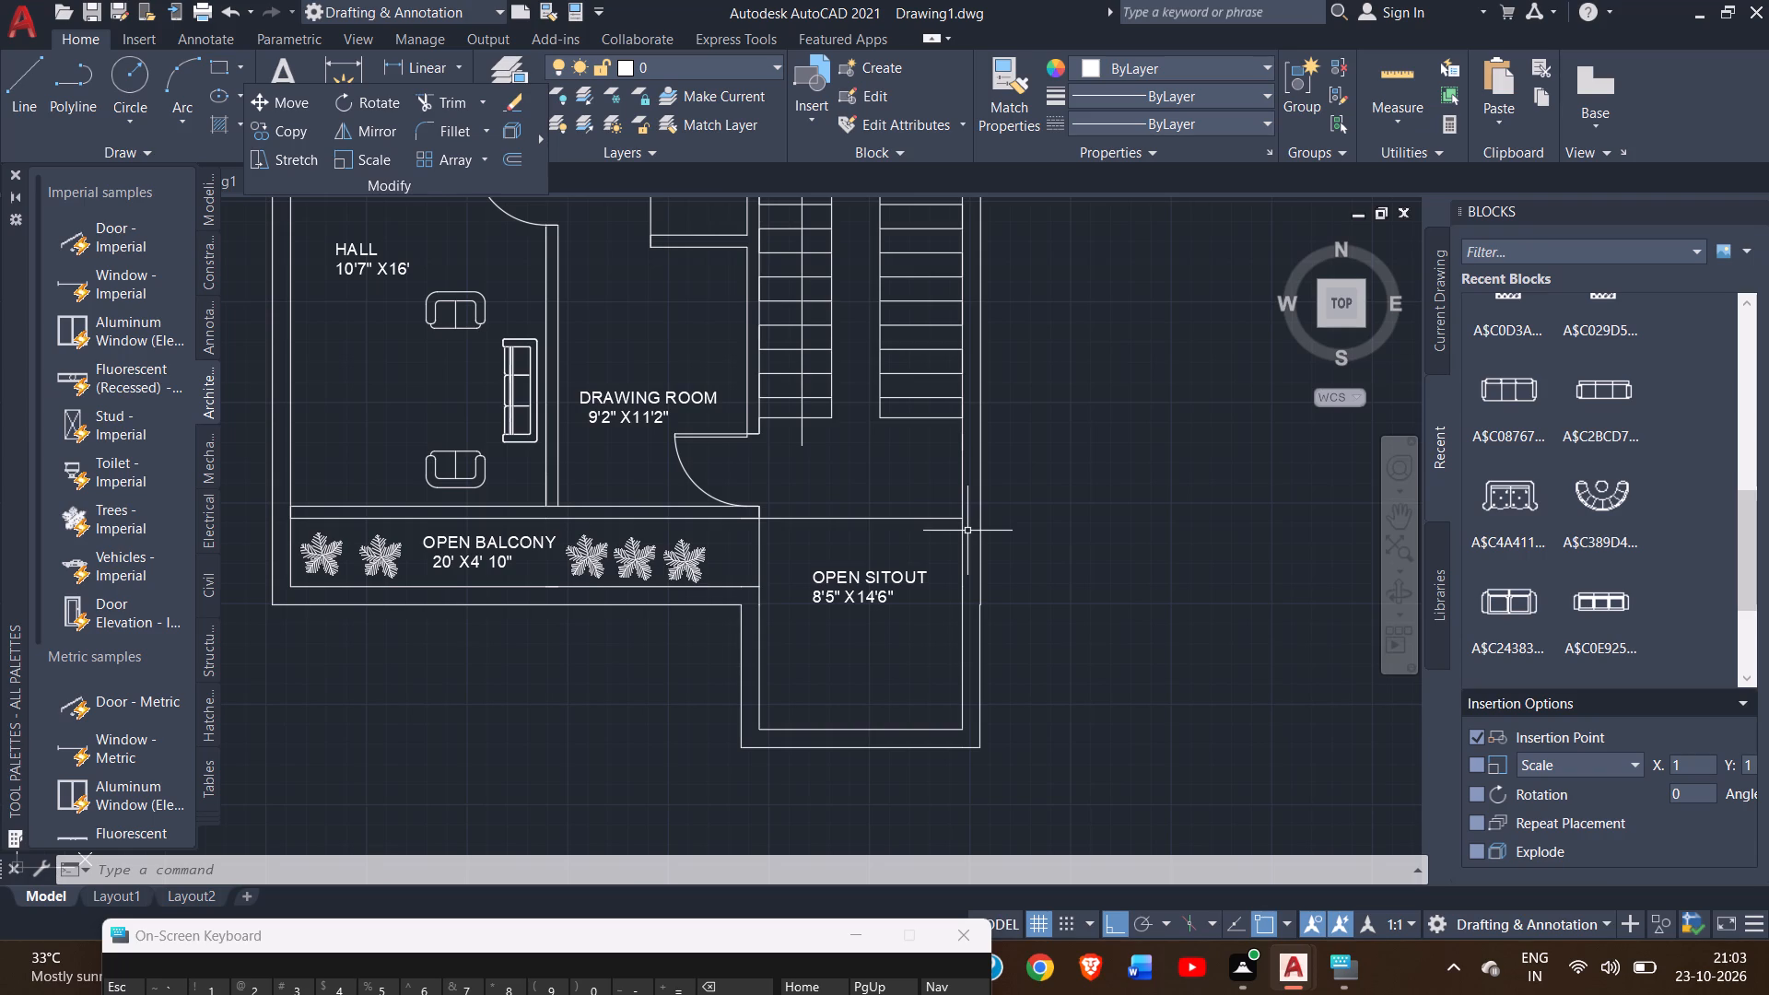
Copy the open balcony's easternmost plant three times into a row along the open sitout's south wall, with Ortho off.
{"action": "left_click", "coordinate": [687, 559]}
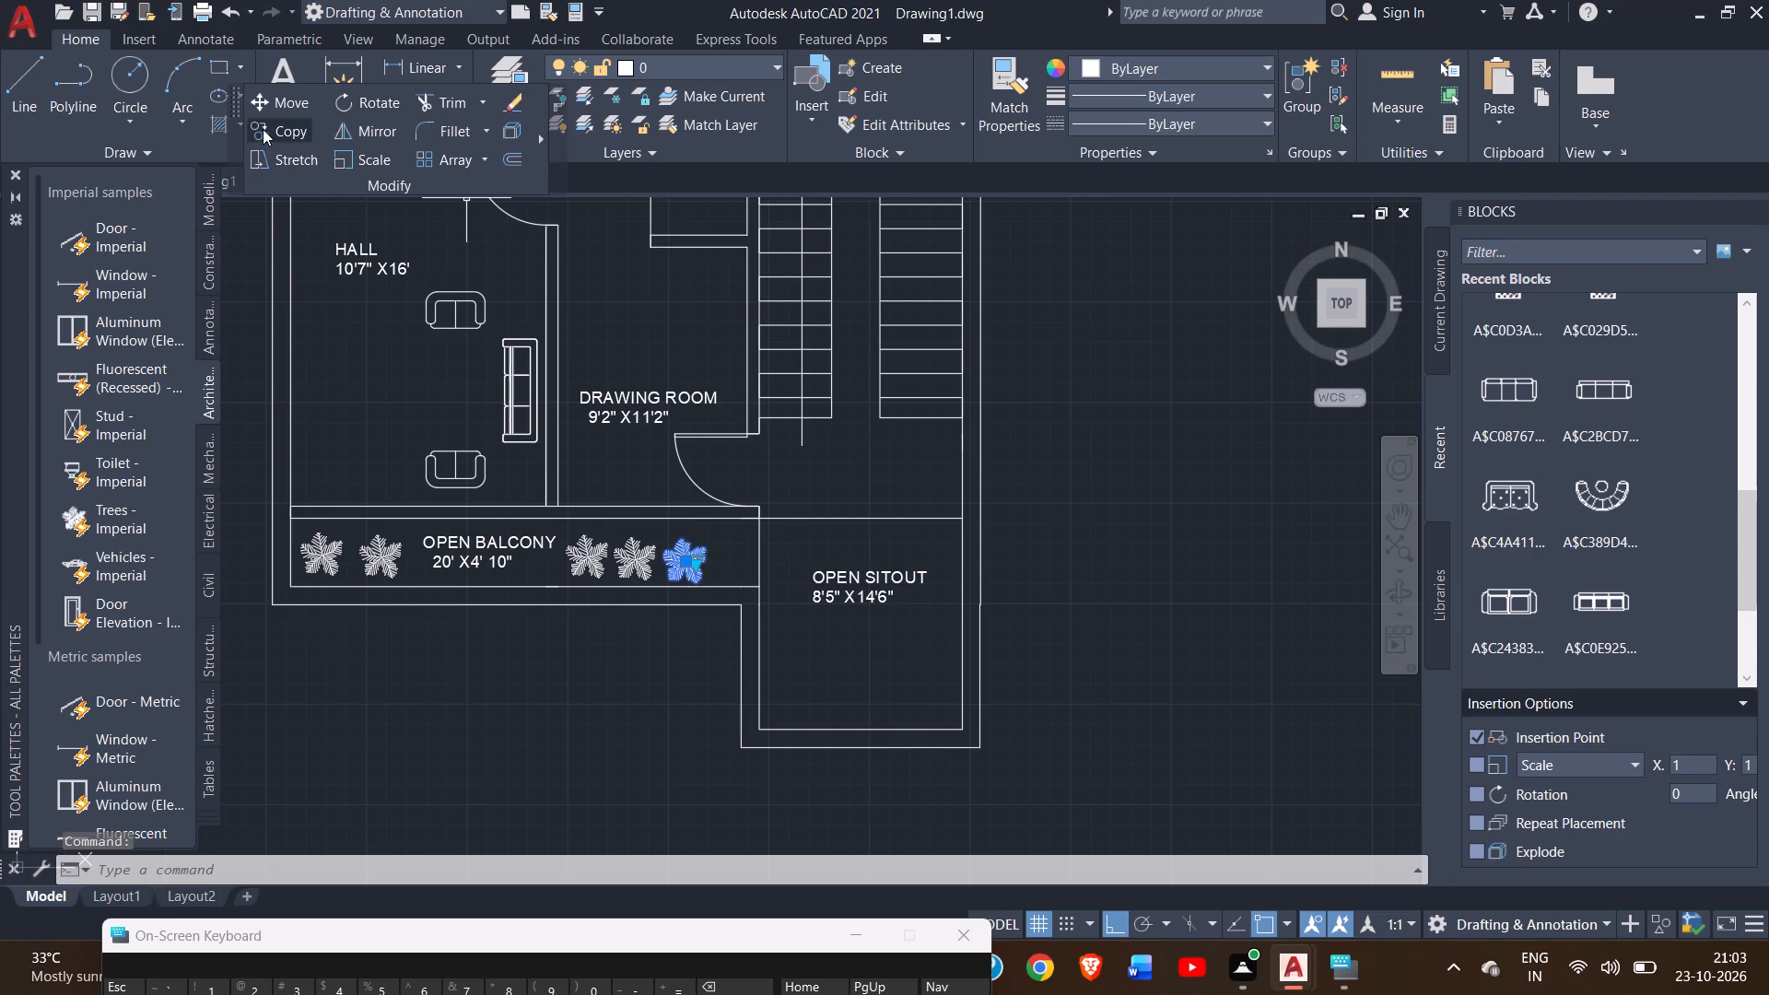
{"action": "left_click", "coordinate": [263, 129]}
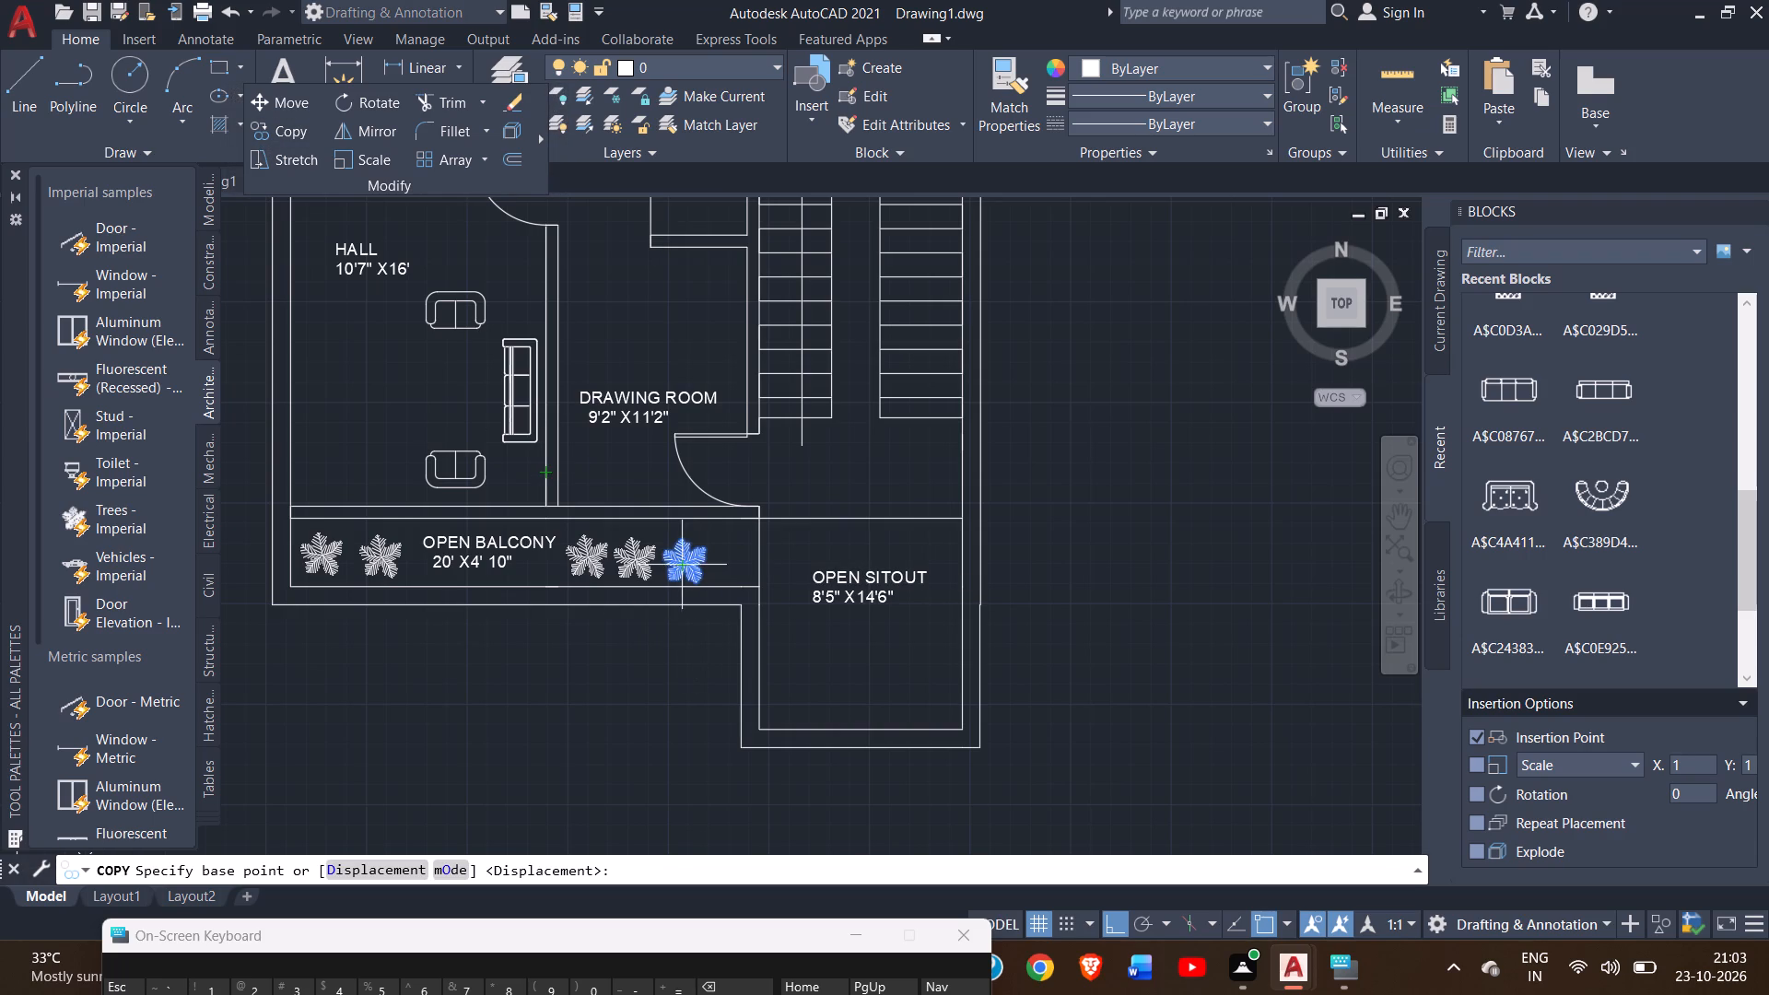
{"action": "left_click_drag", "start_coordinate": [682, 565], "coordinate": [765, 664]}
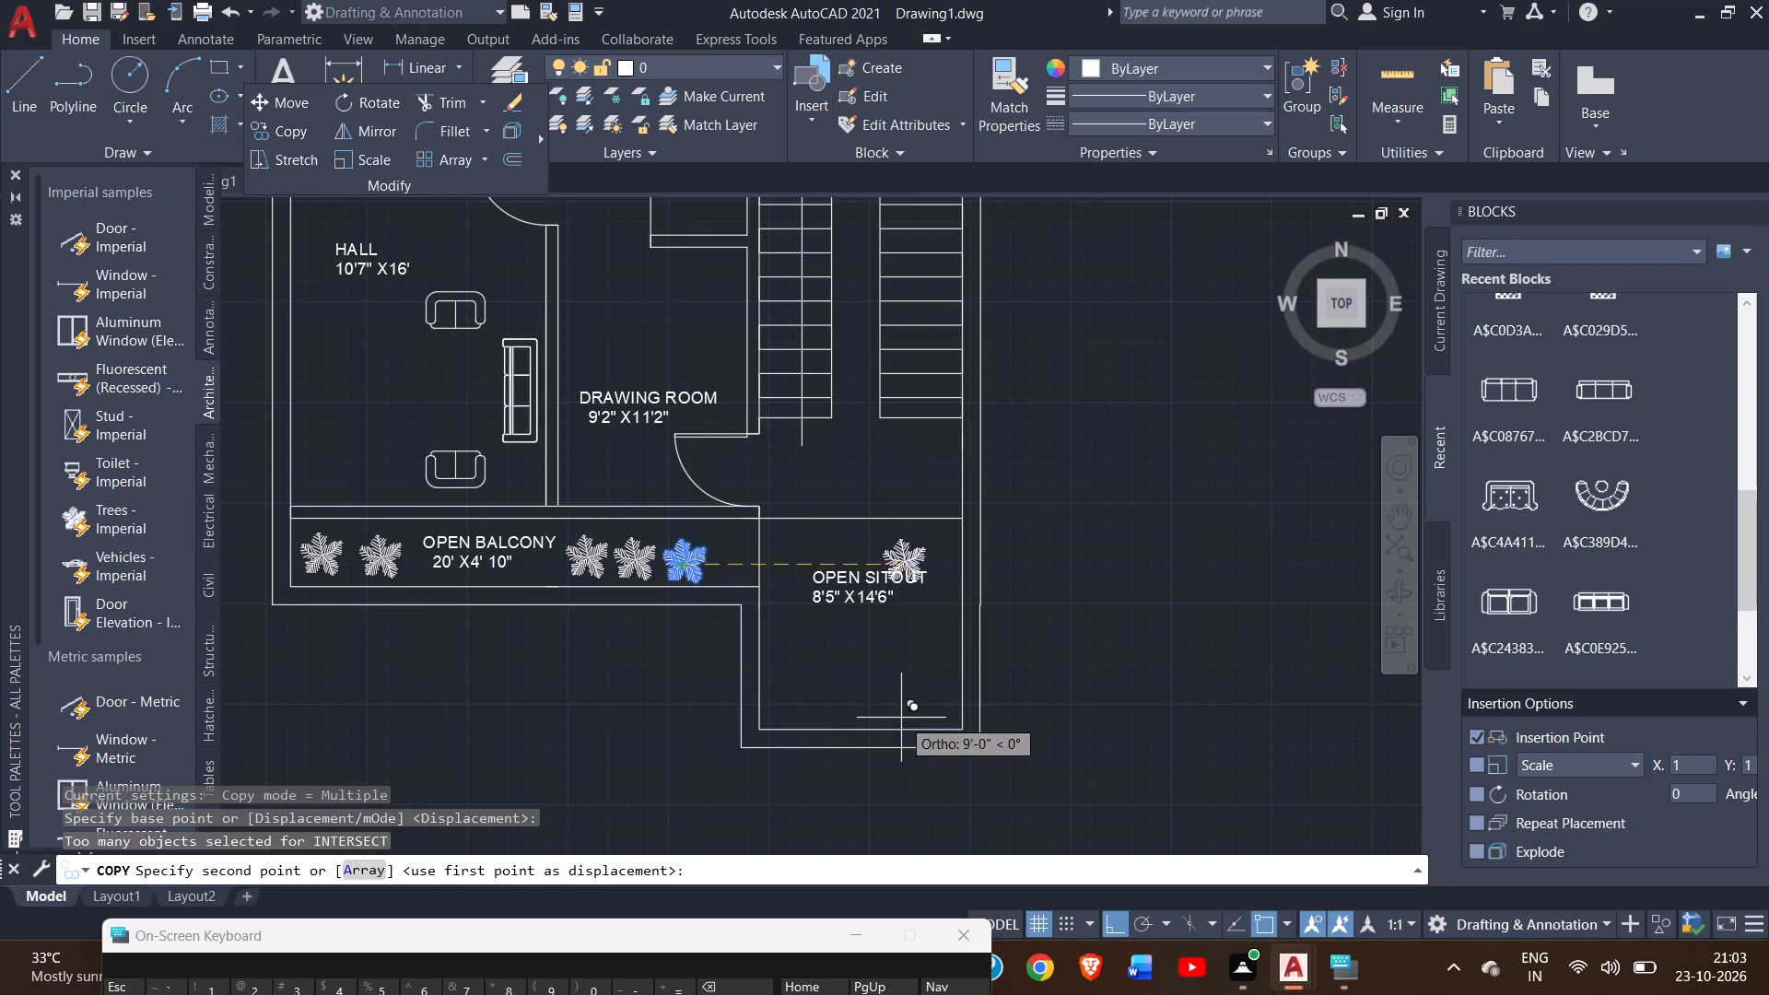
{"action": "left_click", "coordinate": [1126, 929]}
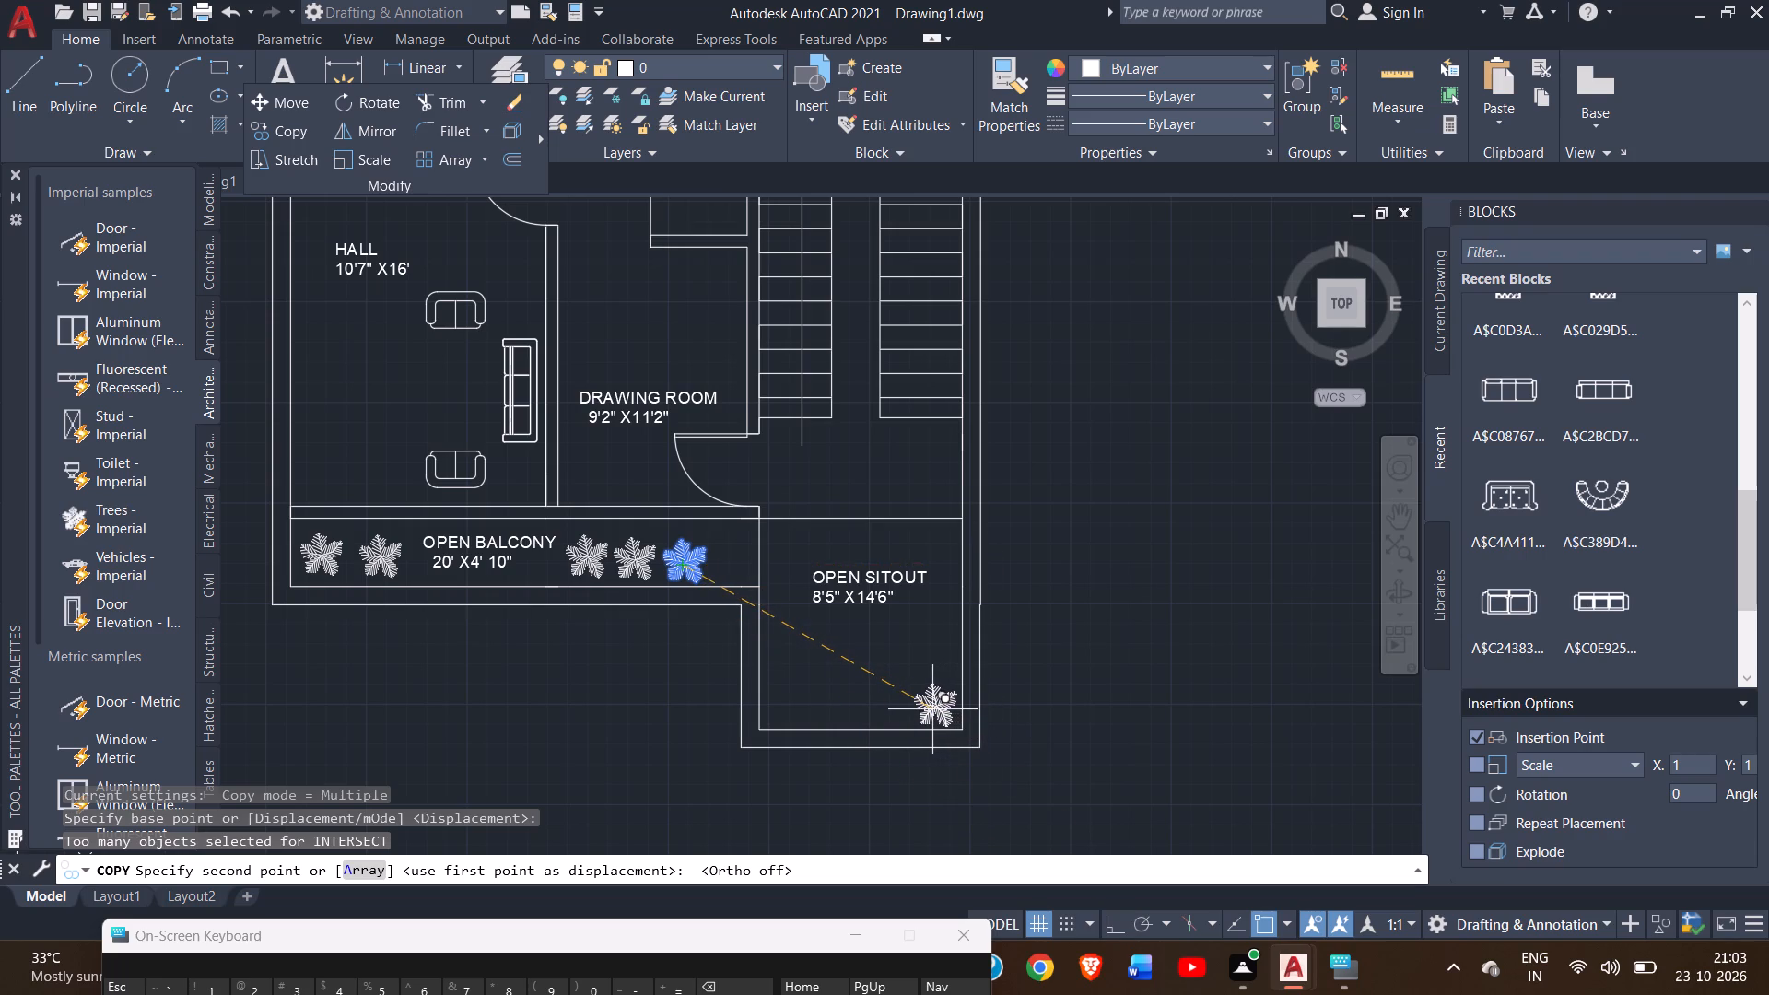
{"action": "left_click", "coordinate": [924, 699]}
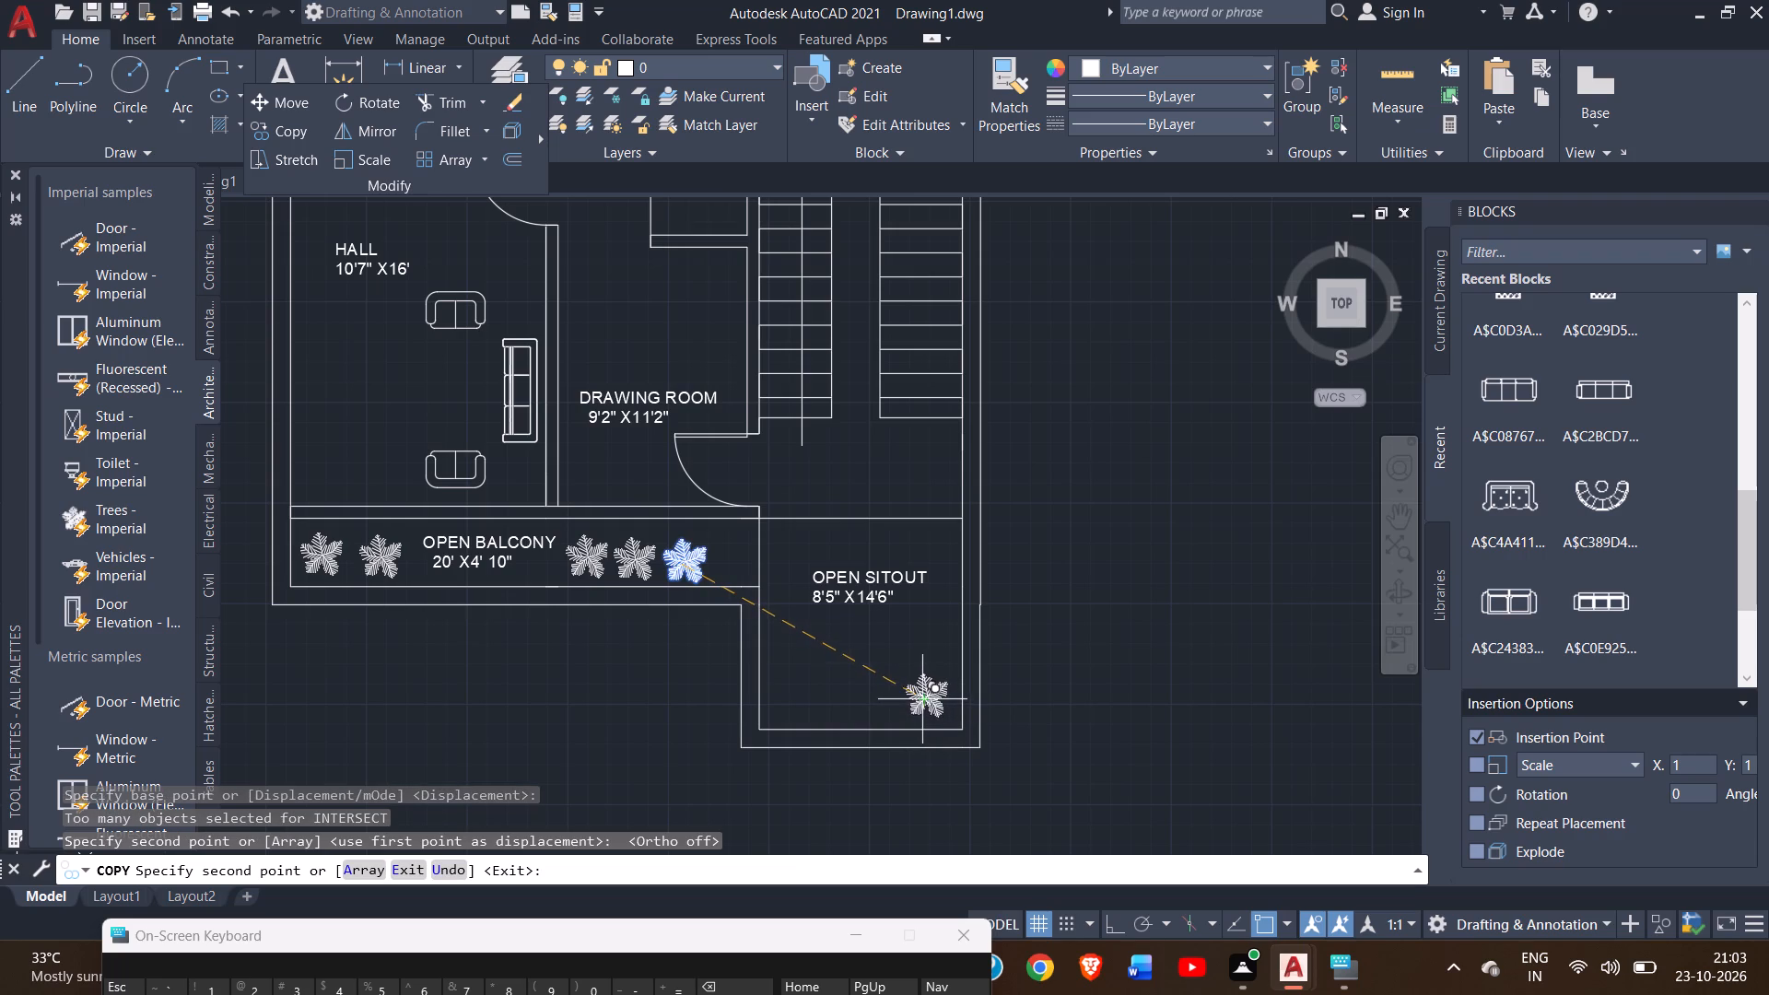
{"action": "left_click", "coordinate": [865, 702]}
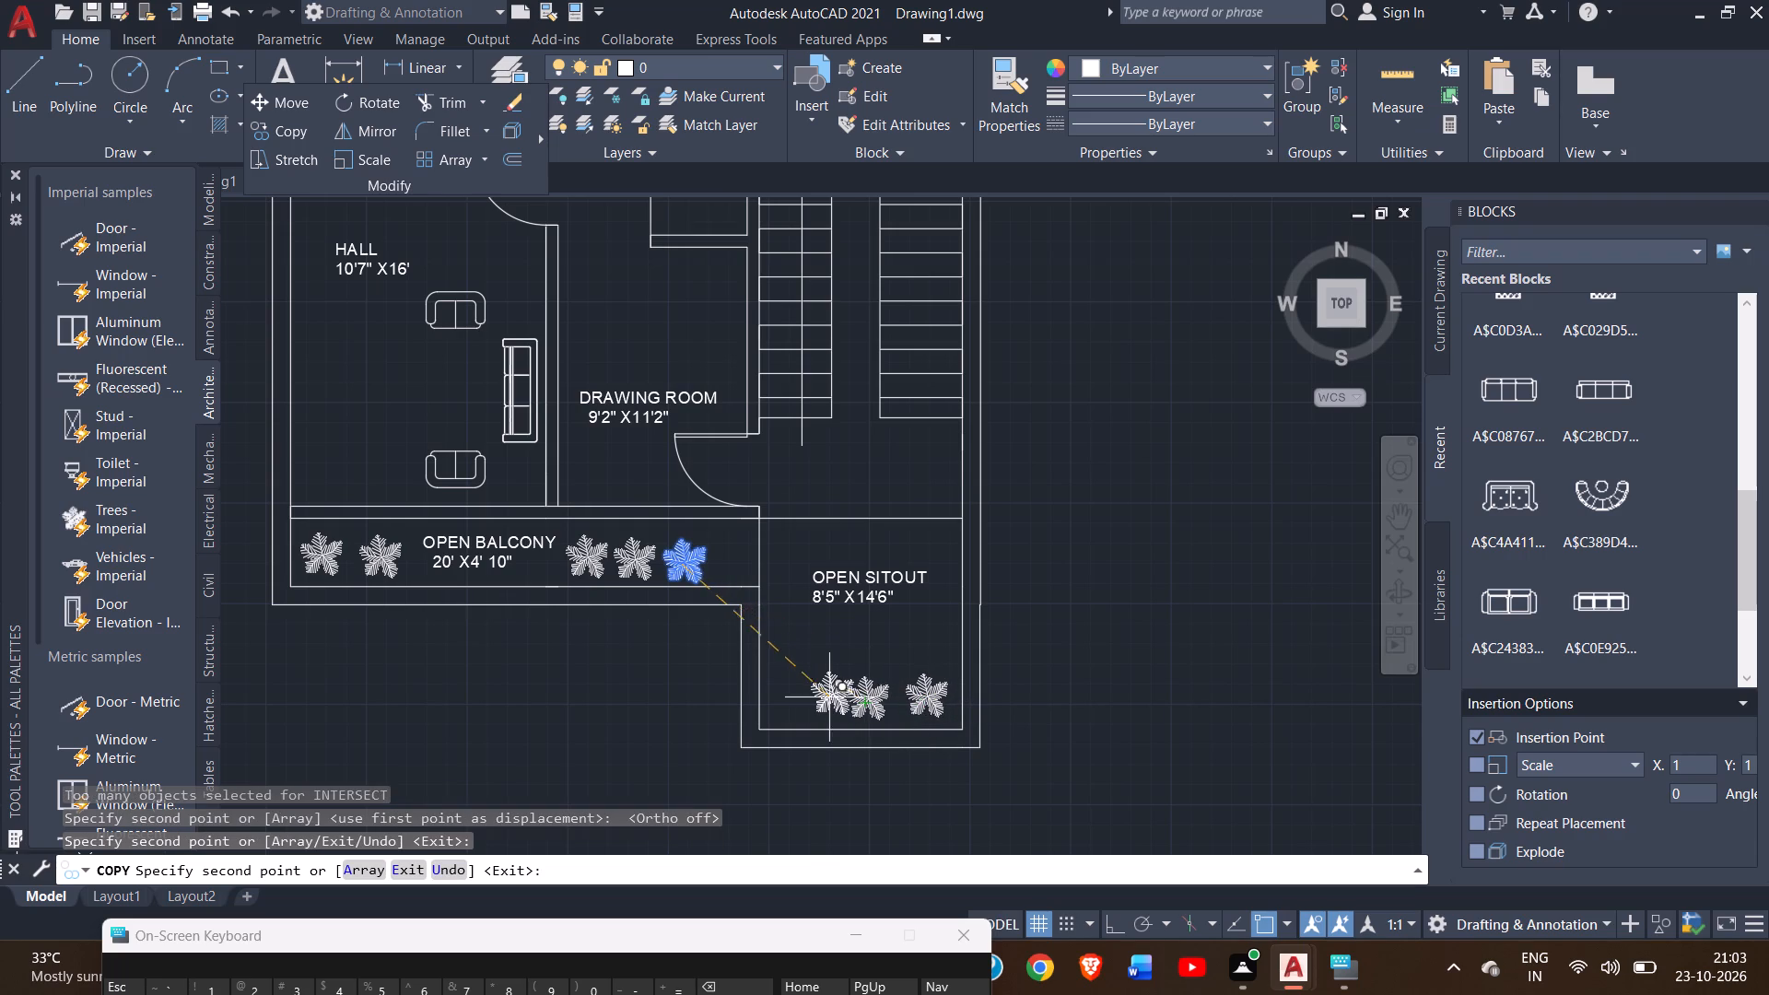
{"action": "left_click", "coordinate": [810, 701]}
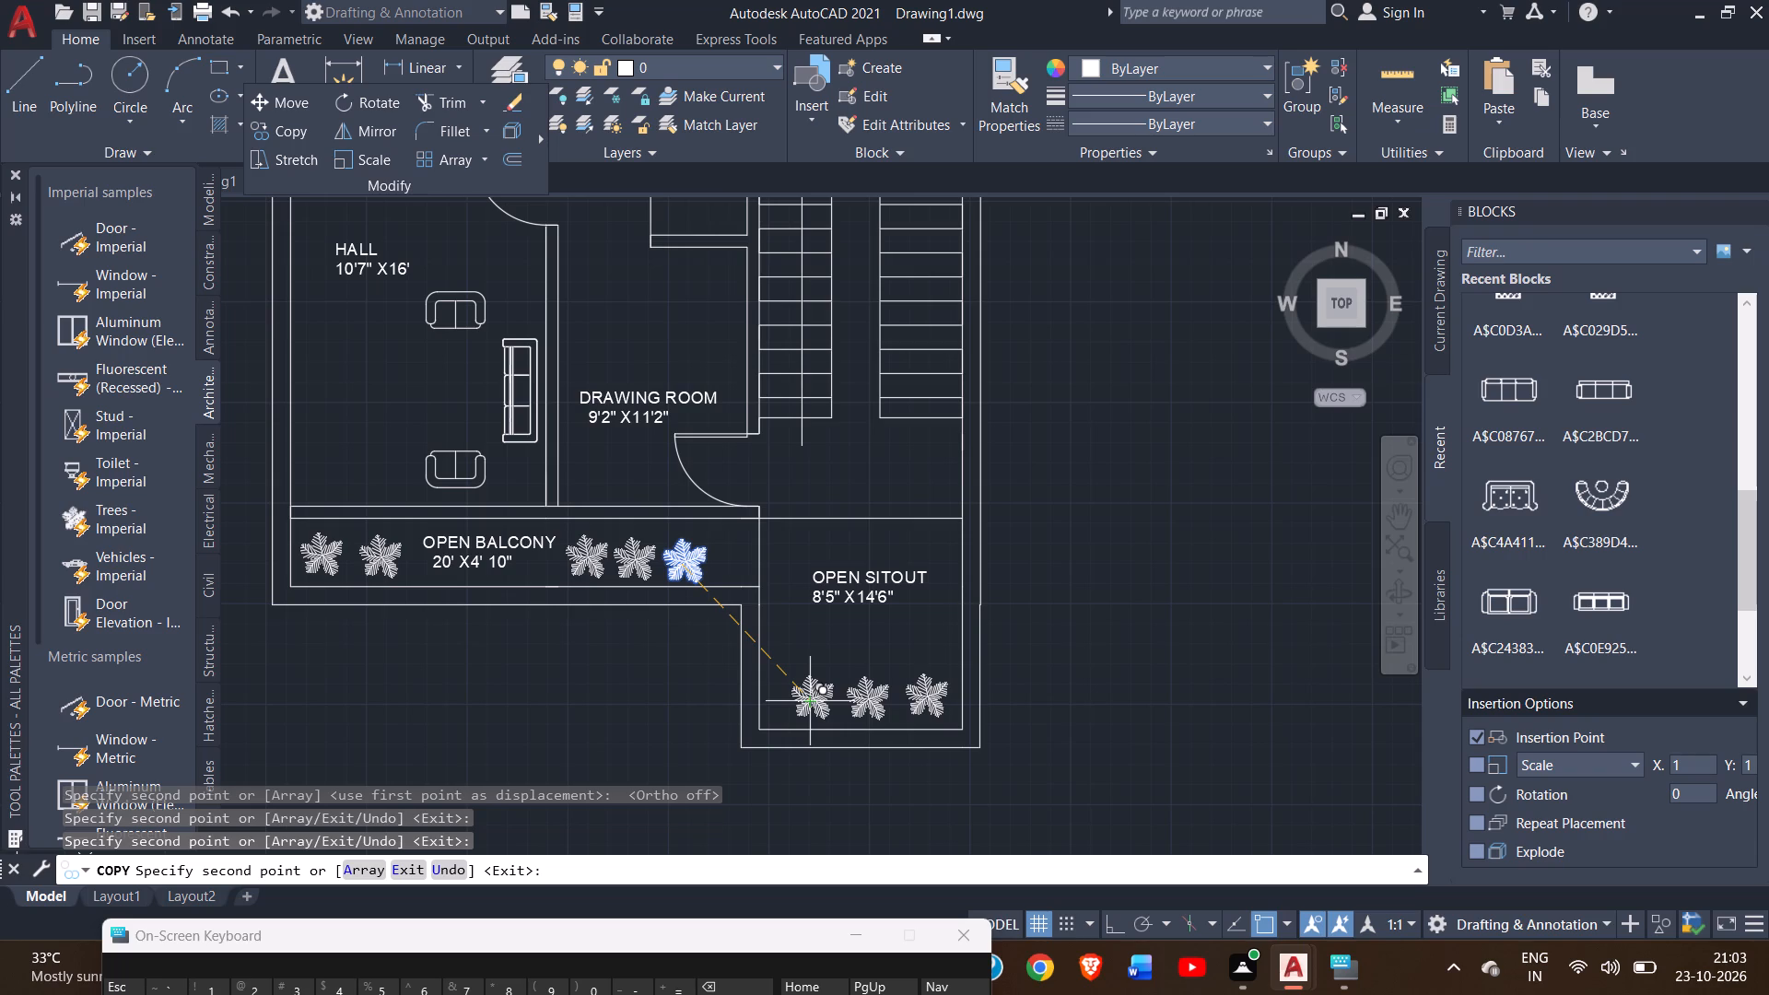
{"action": "right_click", "coordinate": [810, 701]}
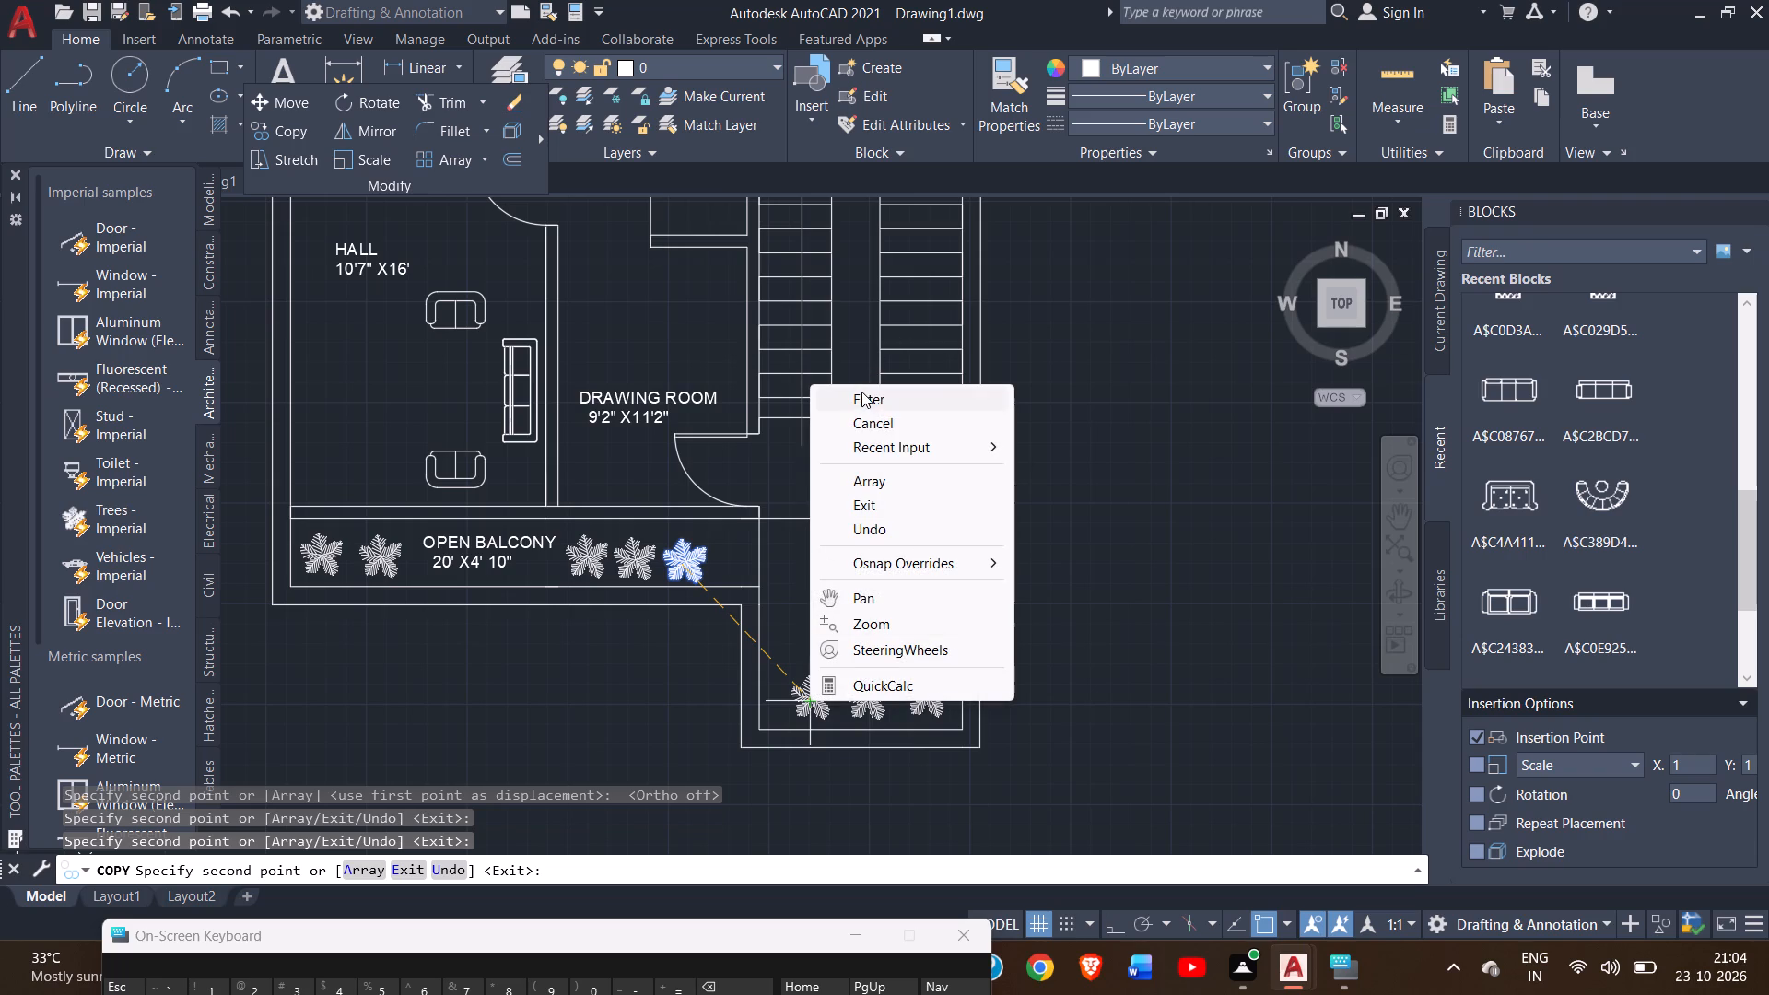
{"action": "left_click", "coordinate": [861, 392]}
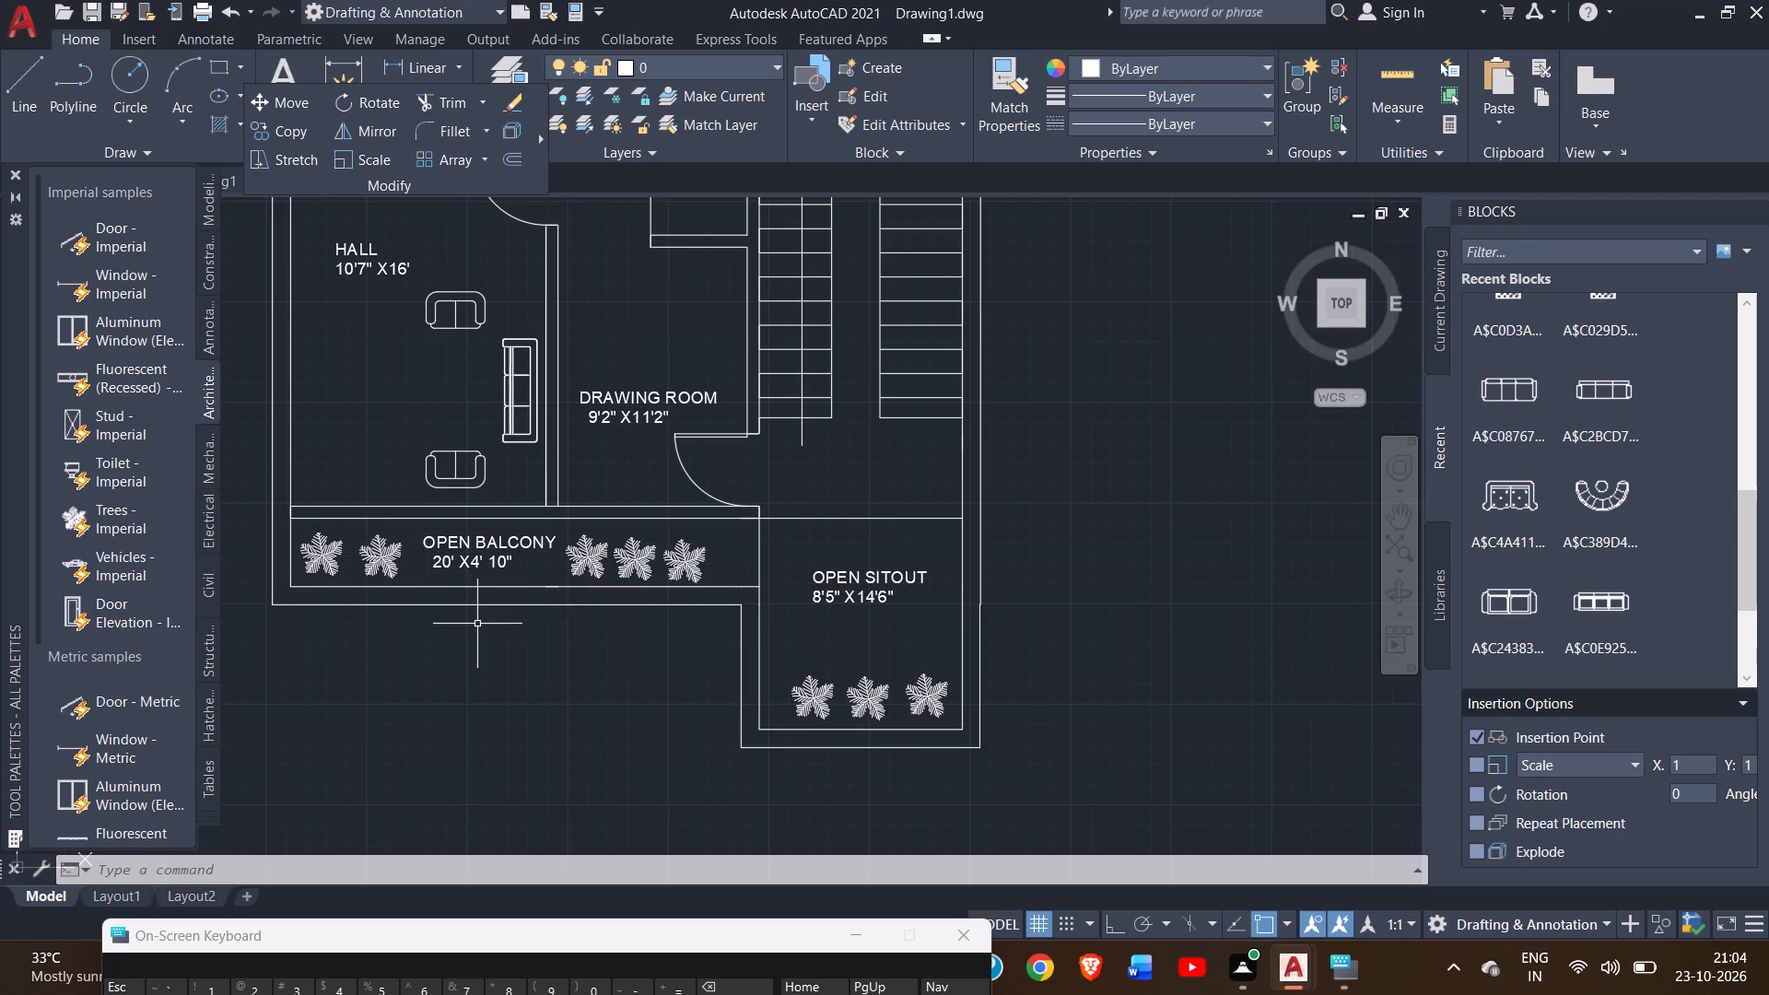
Examine the whole floor plan, including the drawing room, open balcony and open sitout.
{"action": "scroll", "coordinate": [539, 579], "scroll_direction": "down", "scroll_amount": 2, "text": "ctrl"}
{"action": "scroll", "coordinate": [539, 579], "scroll_direction": "up", "scroll_amount": 2, "text": "ctrl"}
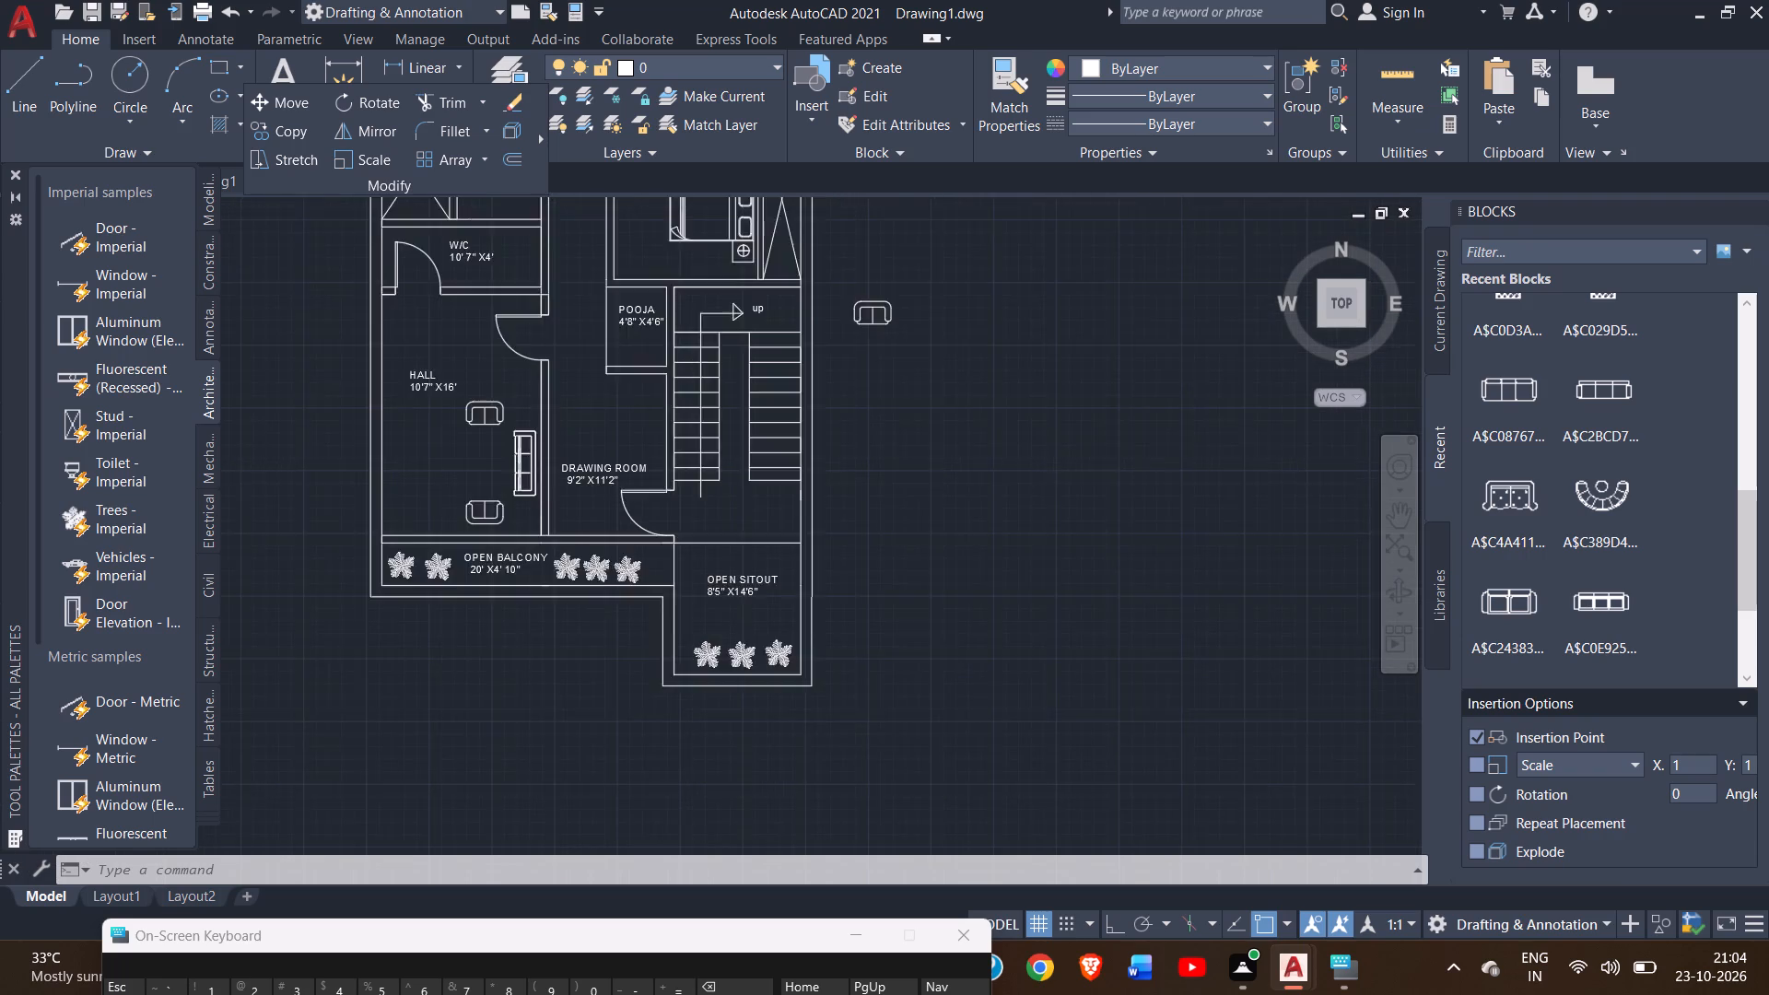
{"action": "scroll", "coordinate": [625, 460], "scroll_direction": "down", "scroll_amount": 3, "text": "ctrl"}
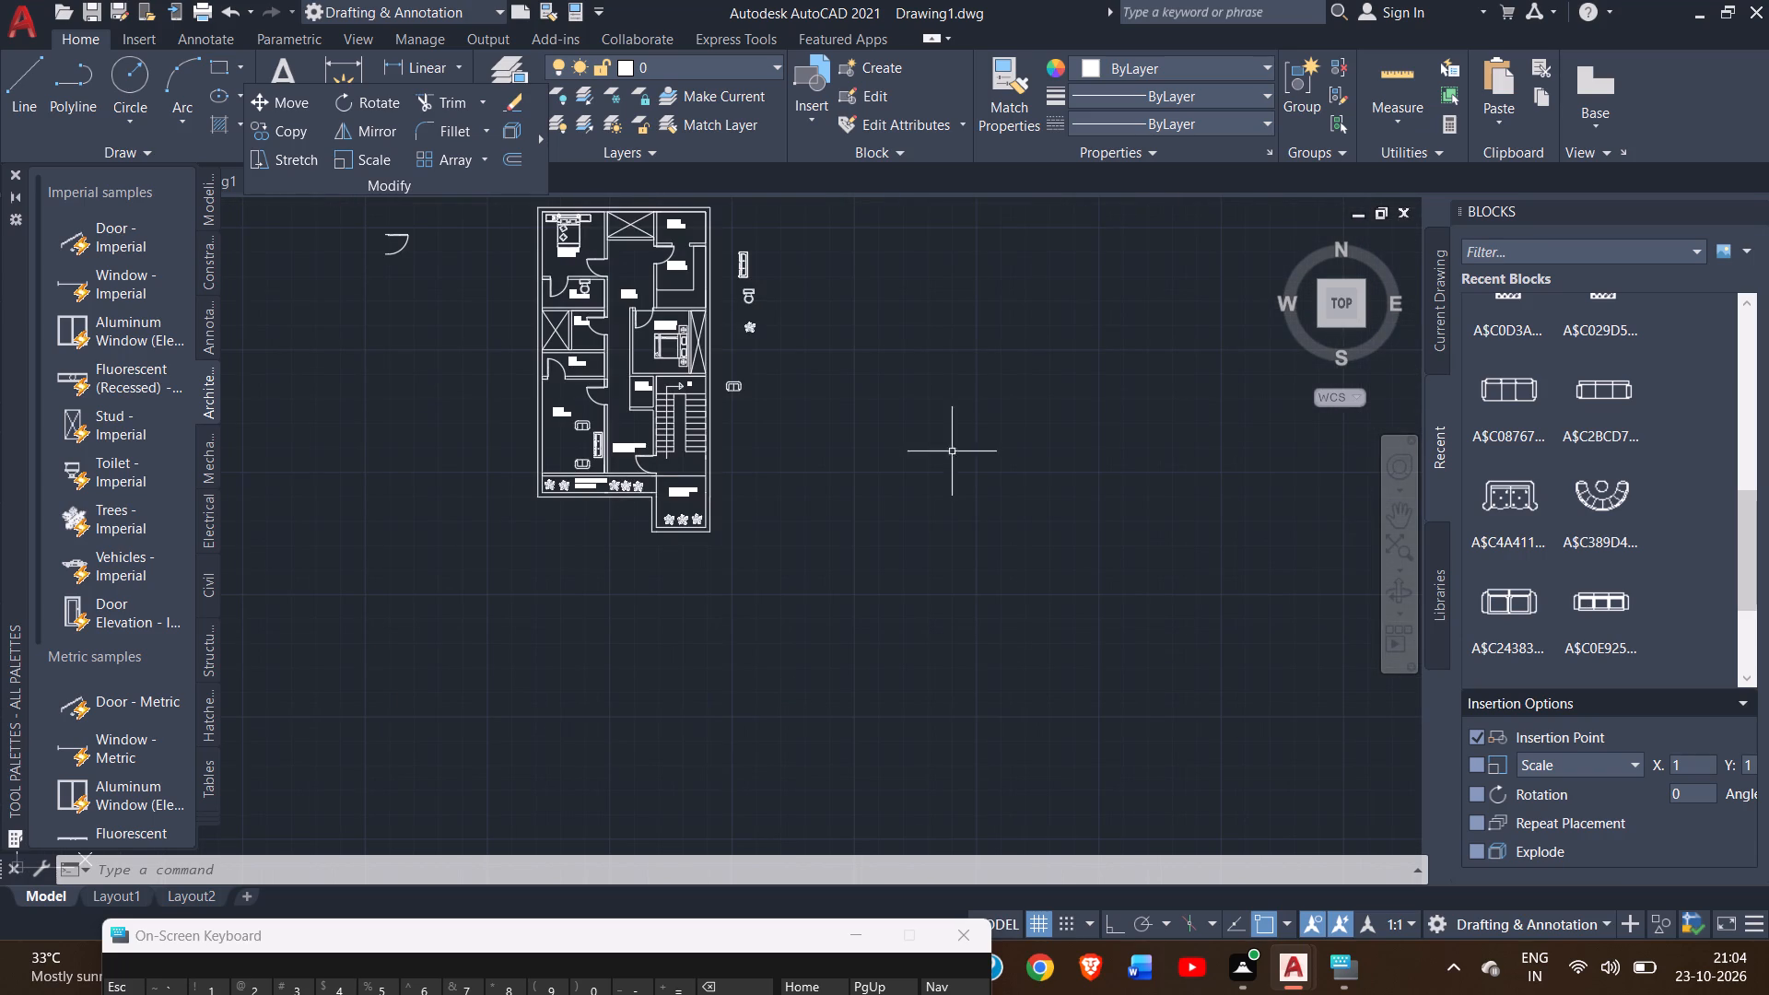
{"action": "left_click", "coordinate": [1388, 514]}
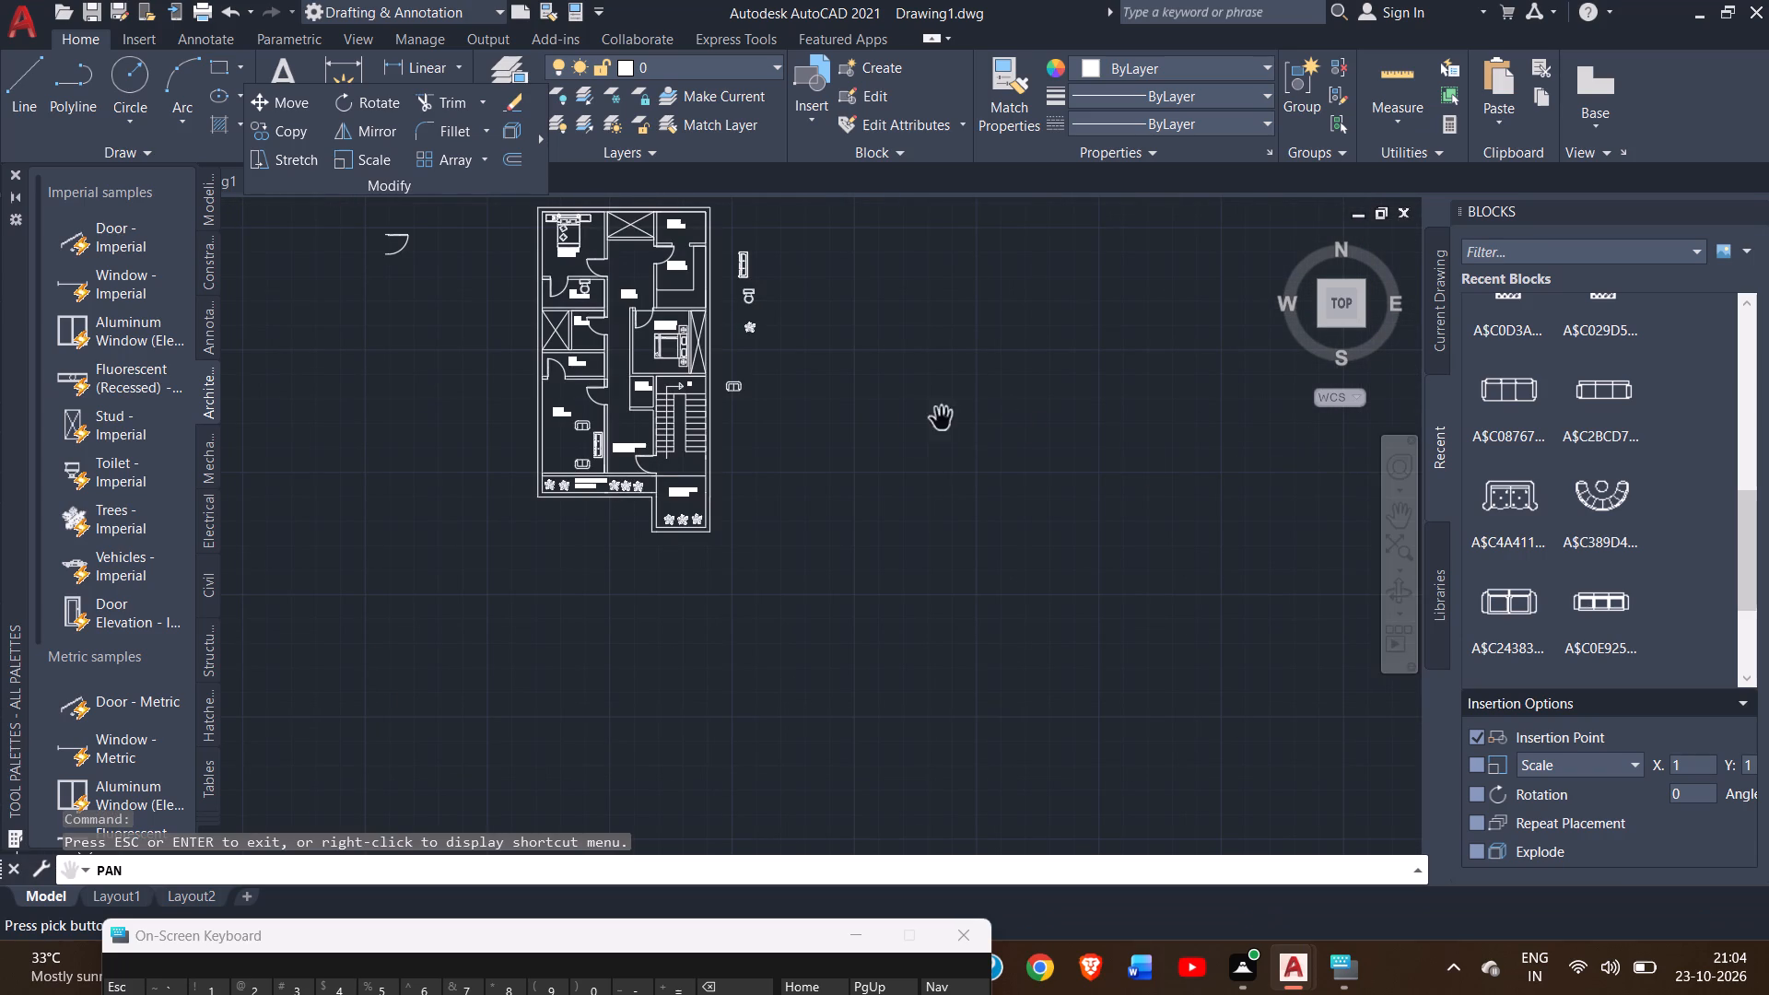
{"action": "left_click_drag", "start_coordinate": [900, 416], "coordinate": [995, 536]}
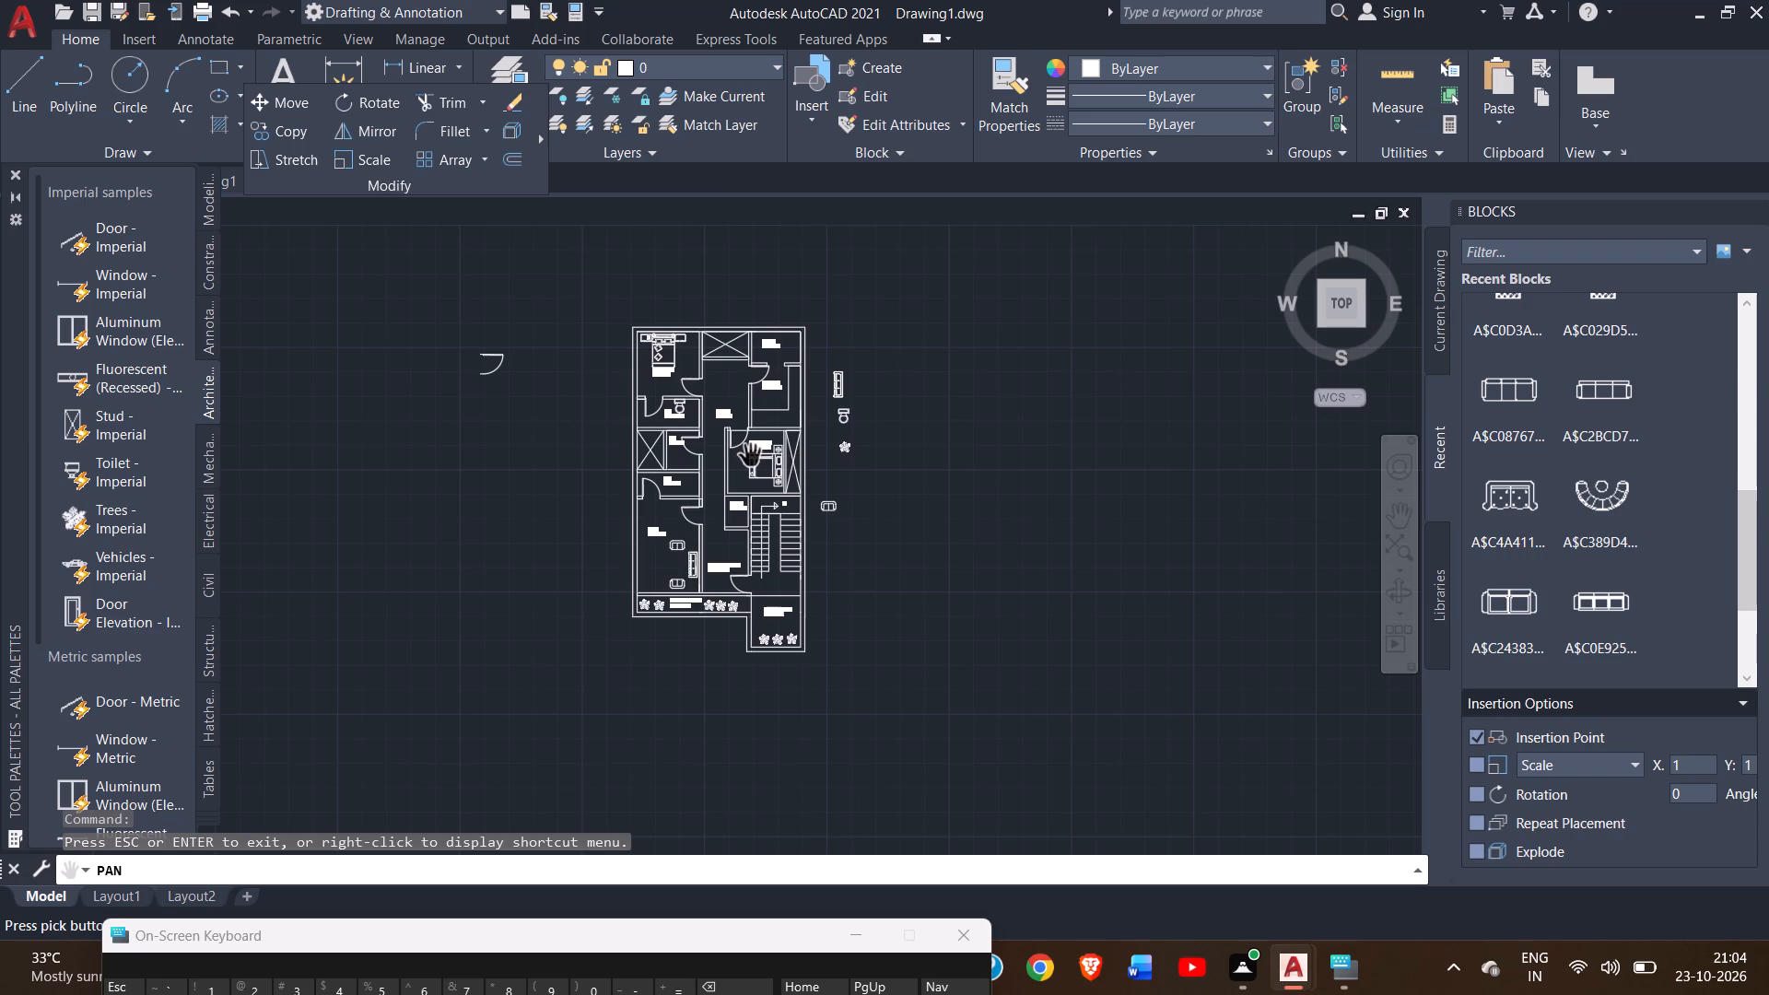
{"action": "scroll", "coordinate": [751, 456], "scroll_direction": "up", "scroll_amount": 3, "text": "ctrl"}
{"action": "scroll", "coordinate": [751, 456], "scroll_direction": "down", "scroll_amount": 2, "text": "ctrl"}
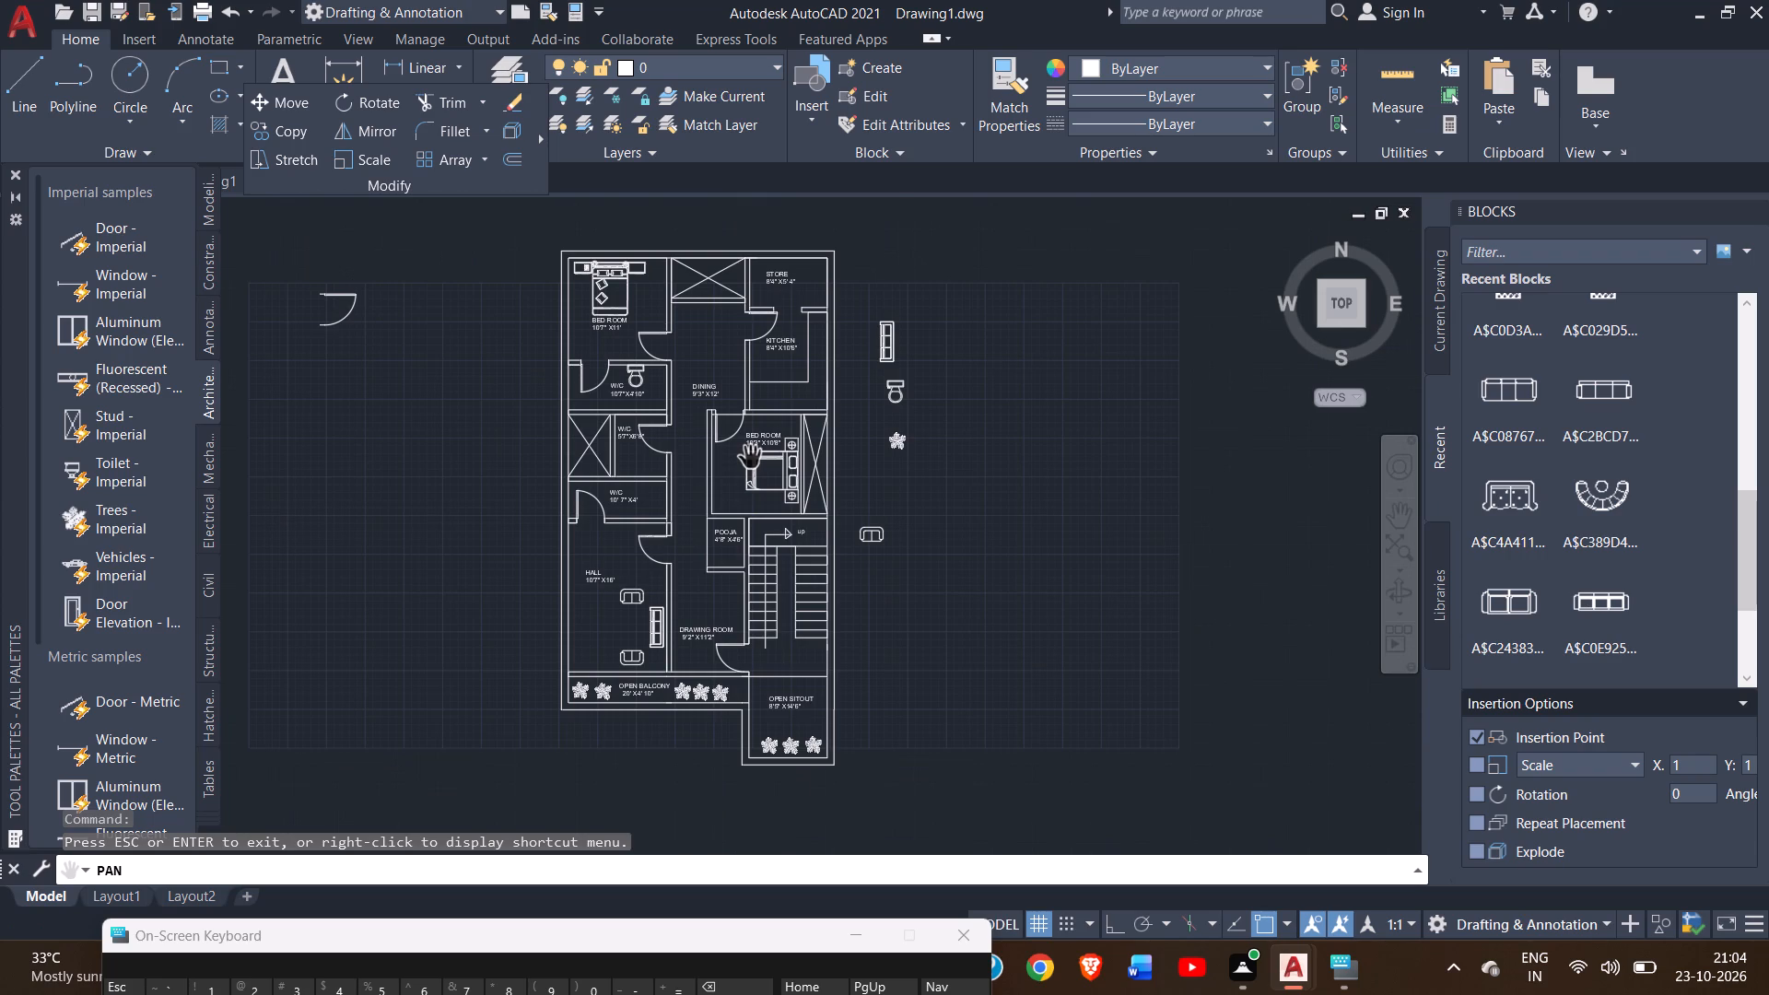
{"action": "right_click", "coordinate": [931, 439]}
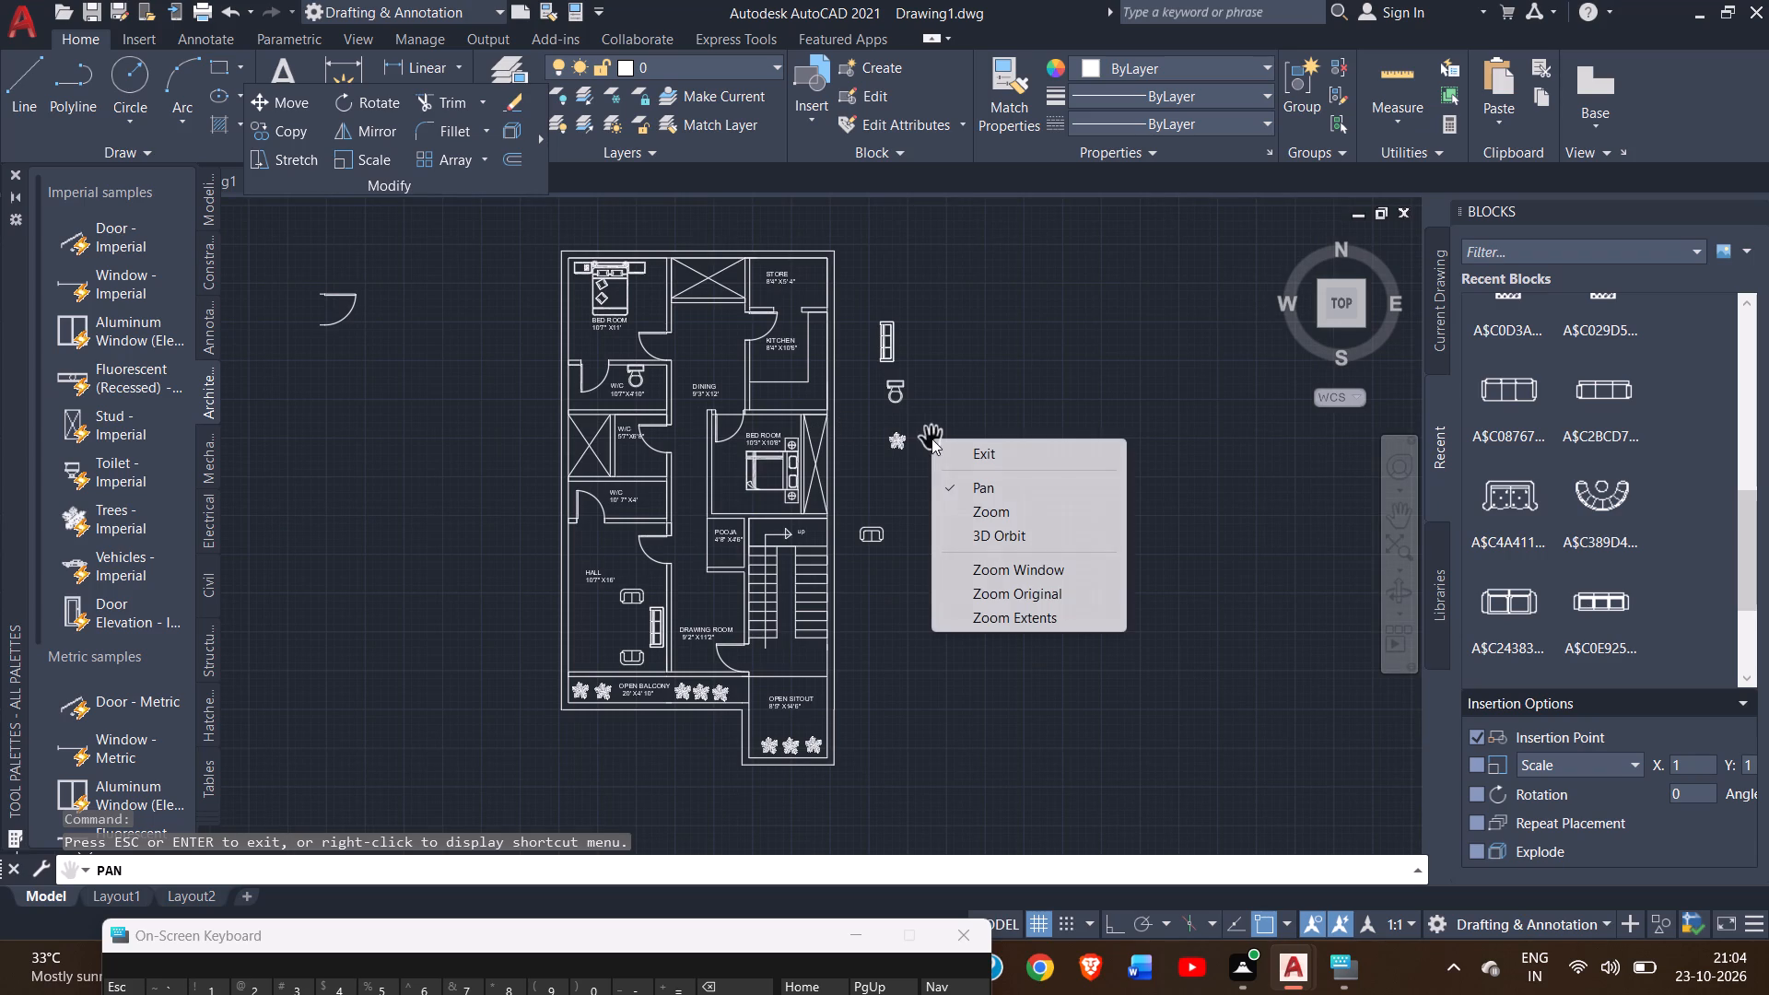
{"action": "left_click", "coordinate": [947, 450]}
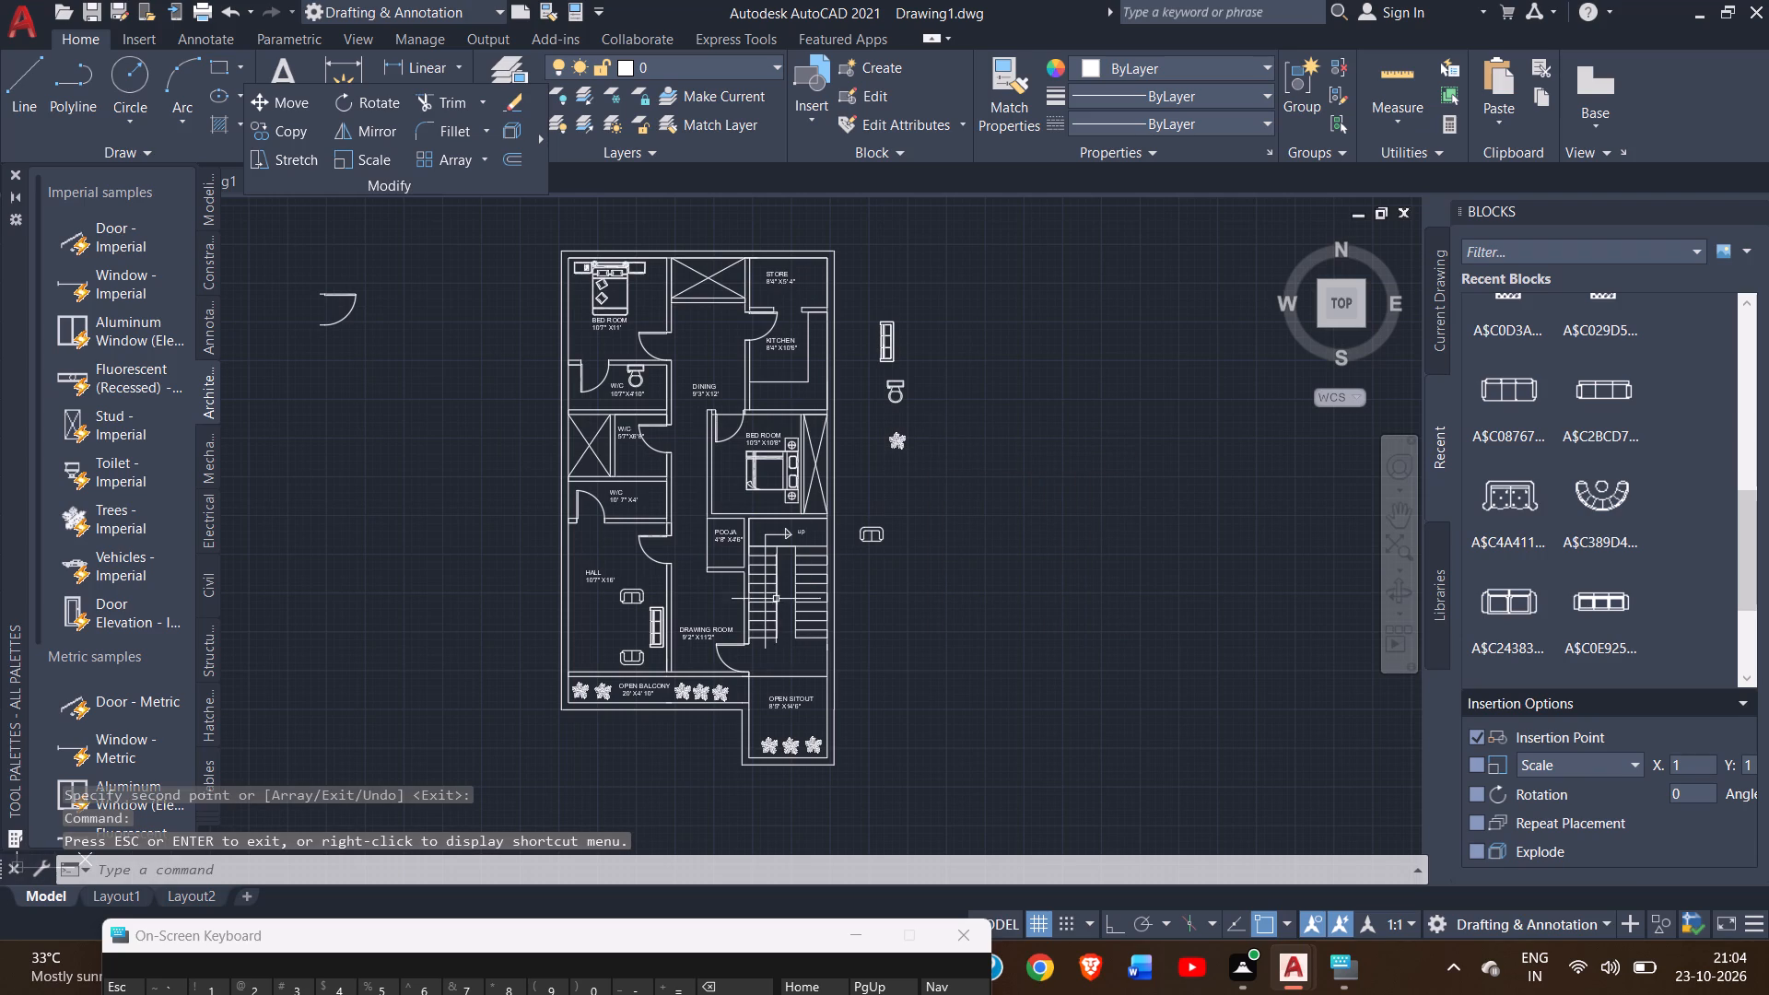
{"action": "scroll", "coordinate": [725, 639], "scroll_direction": "up", "scroll_amount": 1, "text": "ctrl"}
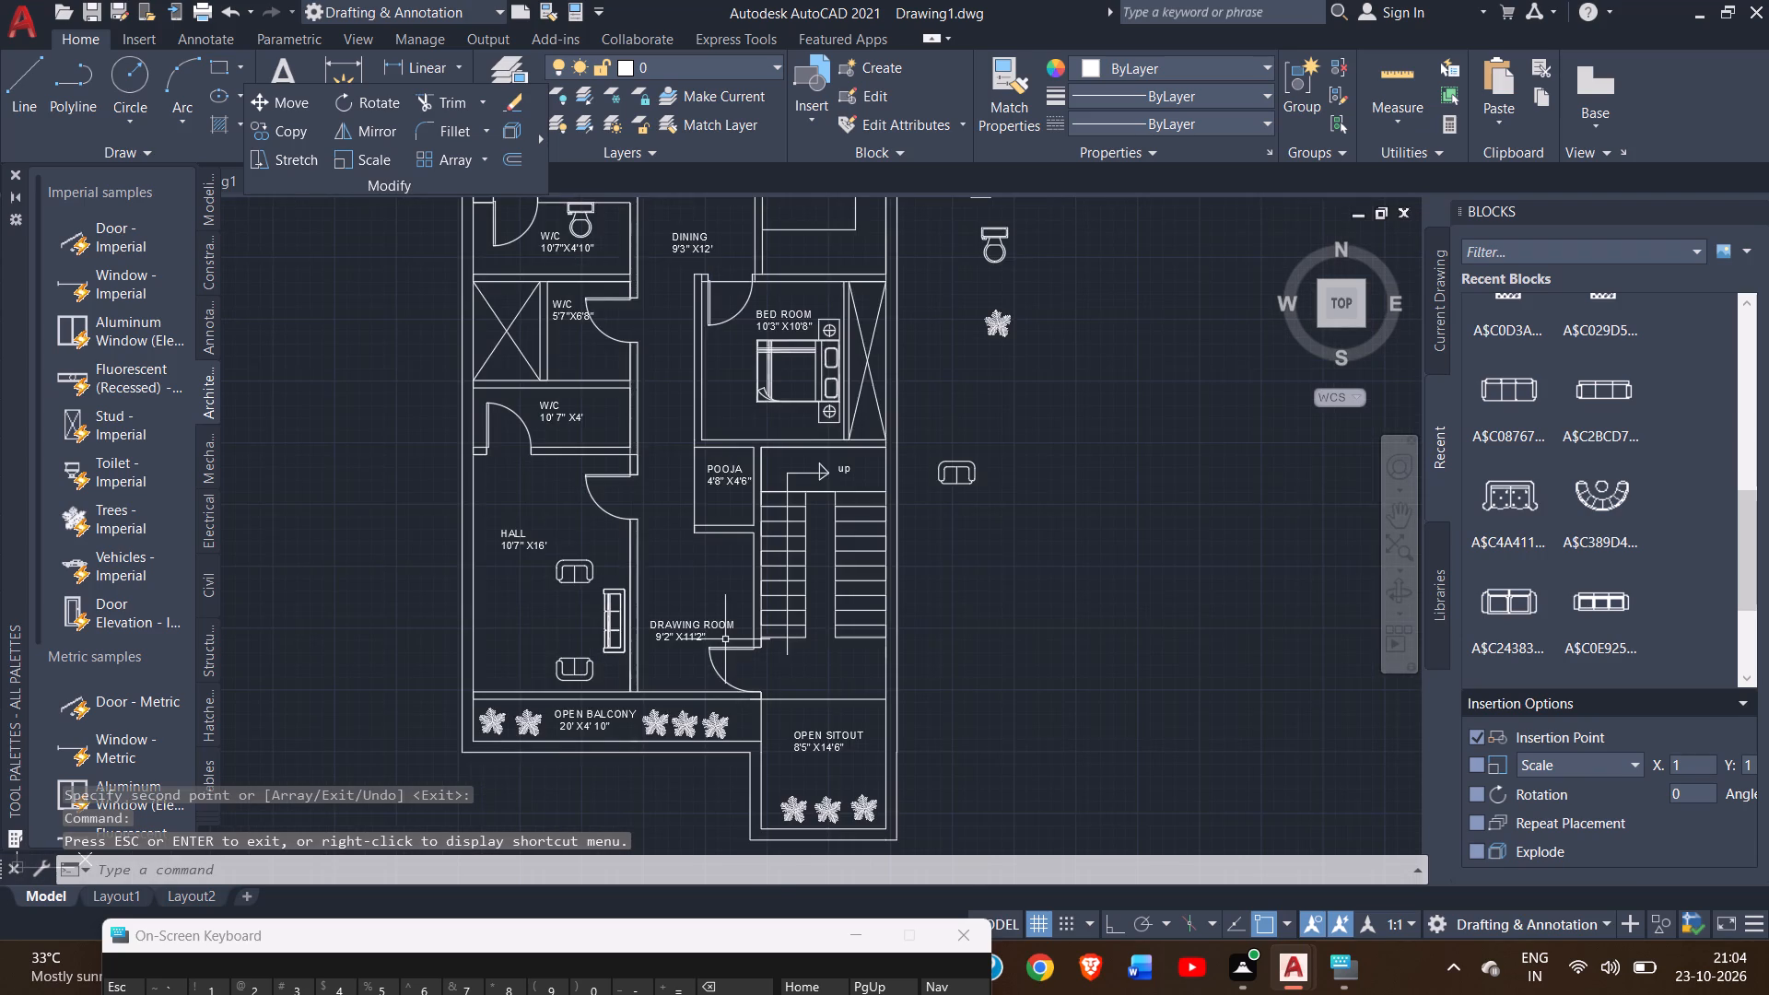
{"action": "scroll", "coordinate": [725, 639], "scroll_direction": "up", "scroll_amount": 1, "text": "ctrl"}
{"action": "scroll", "coordinate": [725, 639], "scroll_direction": "down", "scroll_amount": 2, "text": "ctrl"}
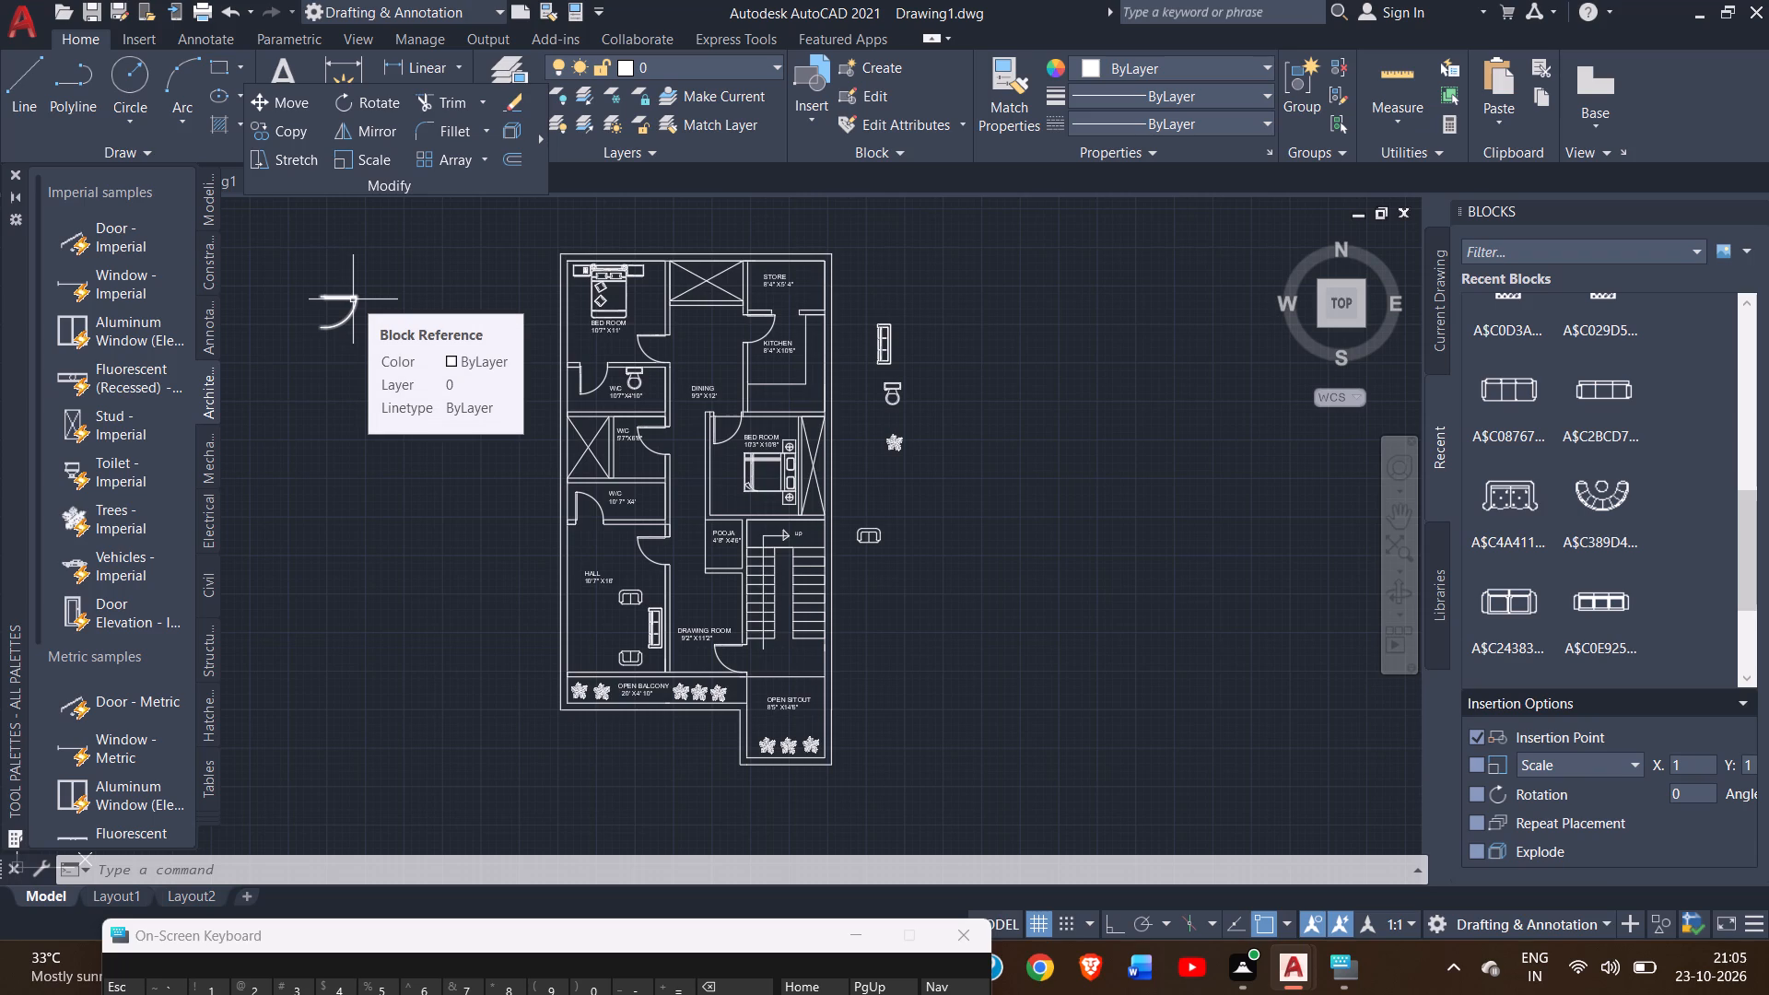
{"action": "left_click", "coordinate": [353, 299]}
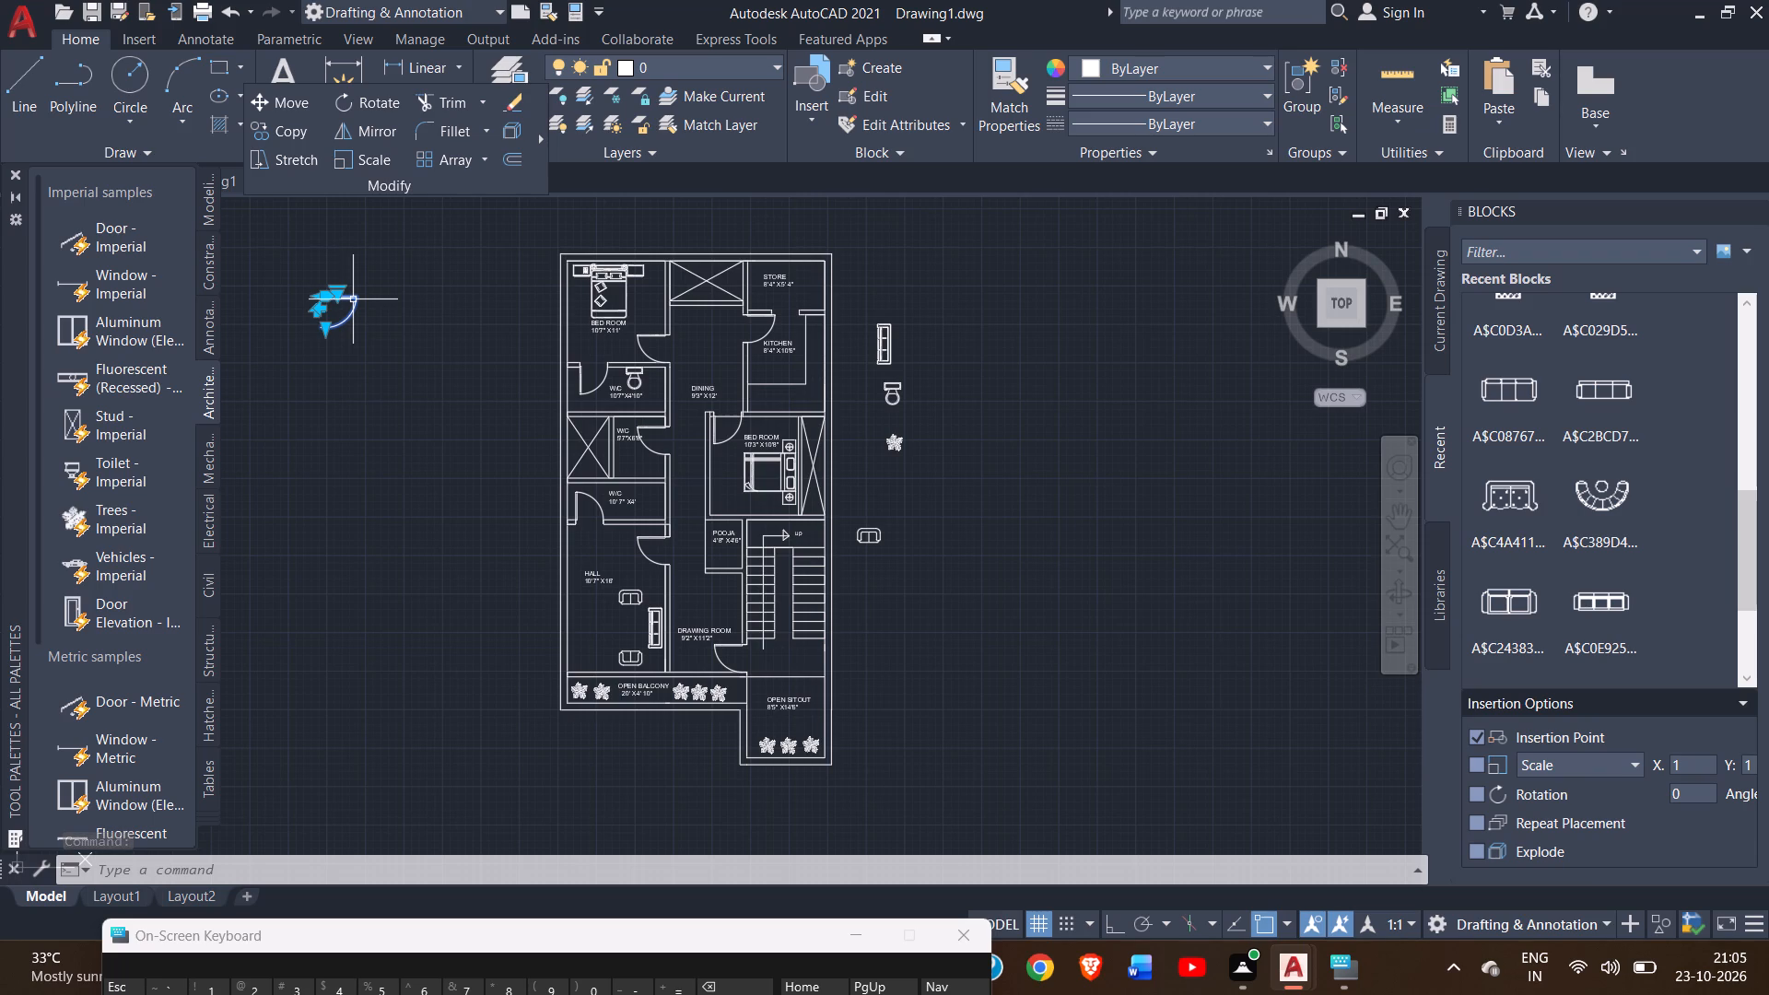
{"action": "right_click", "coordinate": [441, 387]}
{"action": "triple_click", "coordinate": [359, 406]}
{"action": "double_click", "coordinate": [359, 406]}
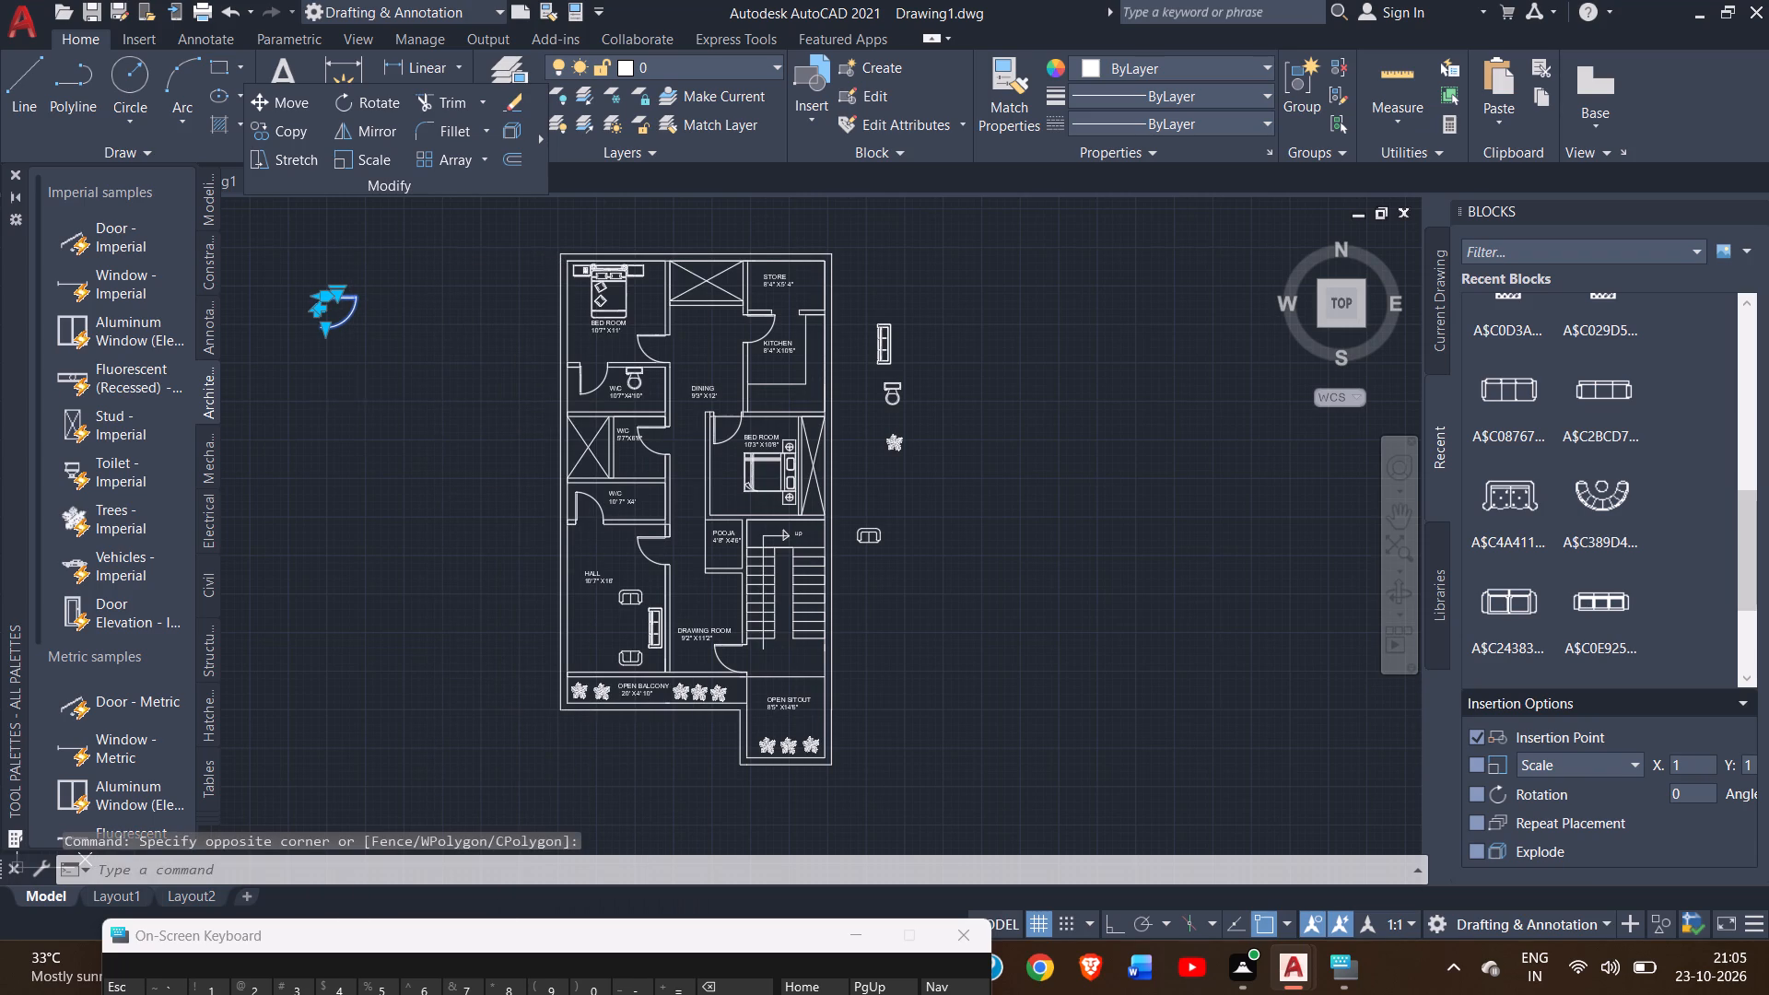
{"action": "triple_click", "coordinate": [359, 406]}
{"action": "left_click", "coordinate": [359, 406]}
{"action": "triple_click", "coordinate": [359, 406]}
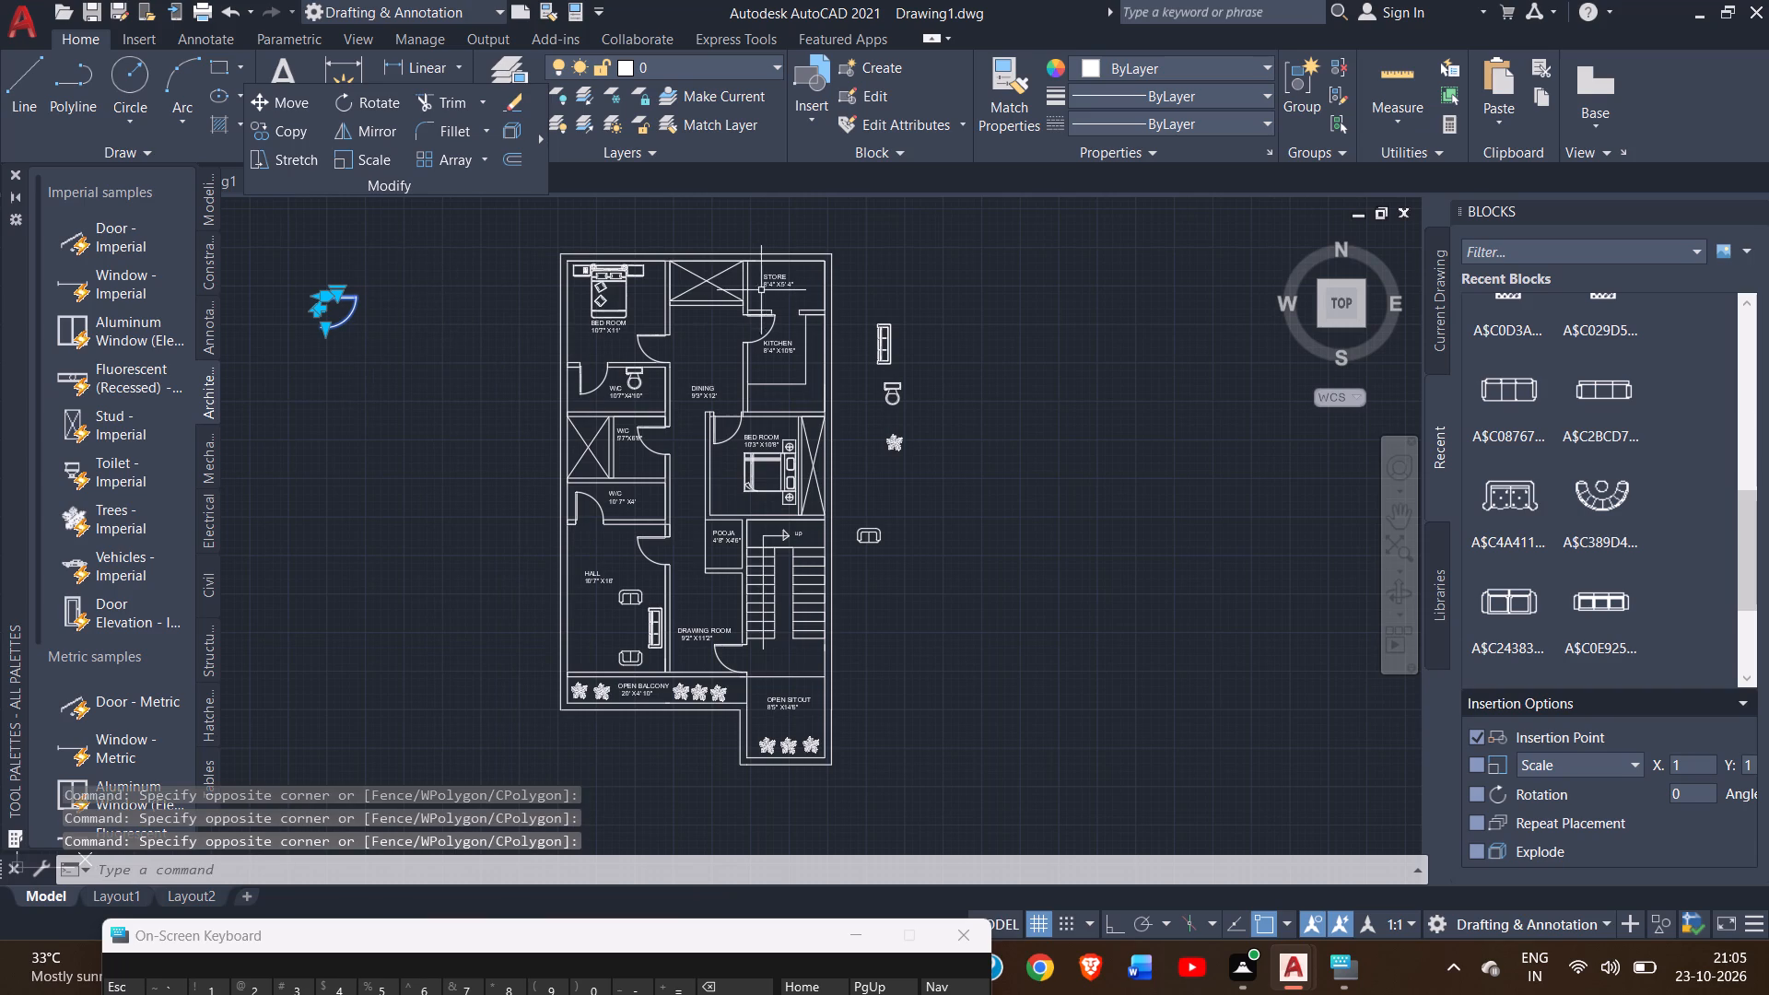
Review the plan's rooms, labels and furniture from the northern bedroom and kitchen down to the open sitout.
{"action": "scroll", "coordinate": [652, 265], "scroll_direction": "up", "scroll_amount": 2, "text": "ctrl"}
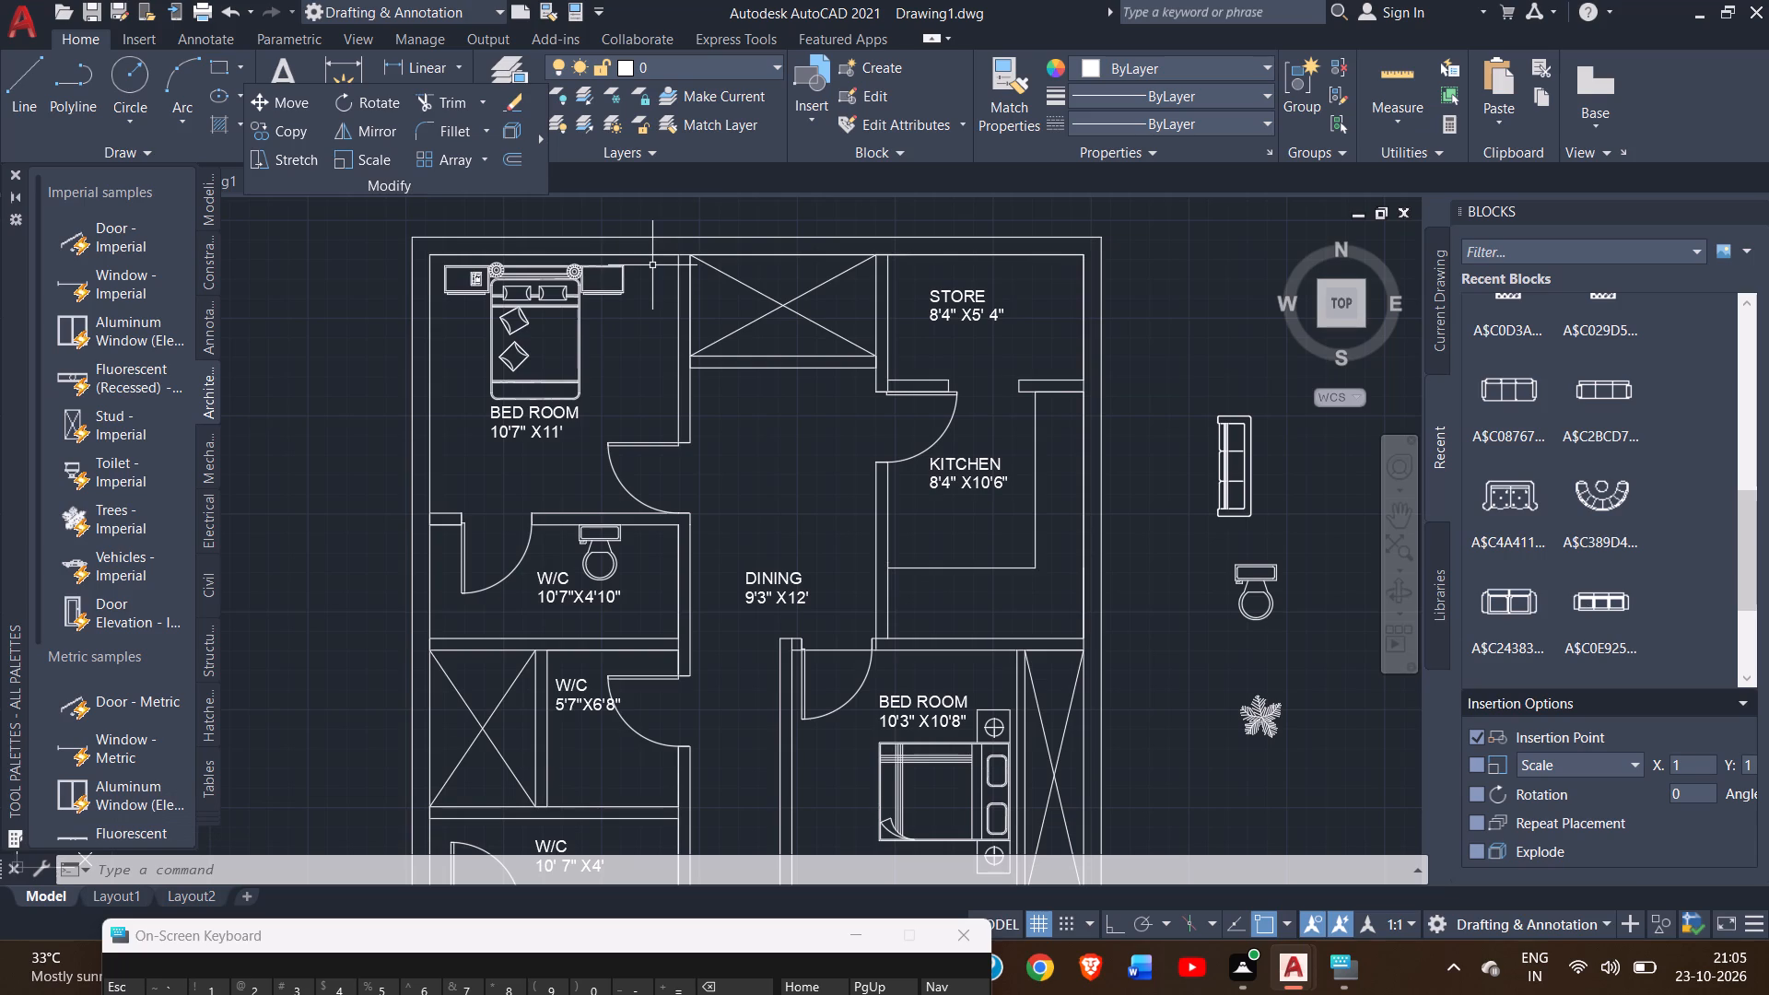
{"action": "scroll", "coordinate": [661, 345], "scroll_direction": "down", "scroll_amount": 1, "text": "ctrl"}
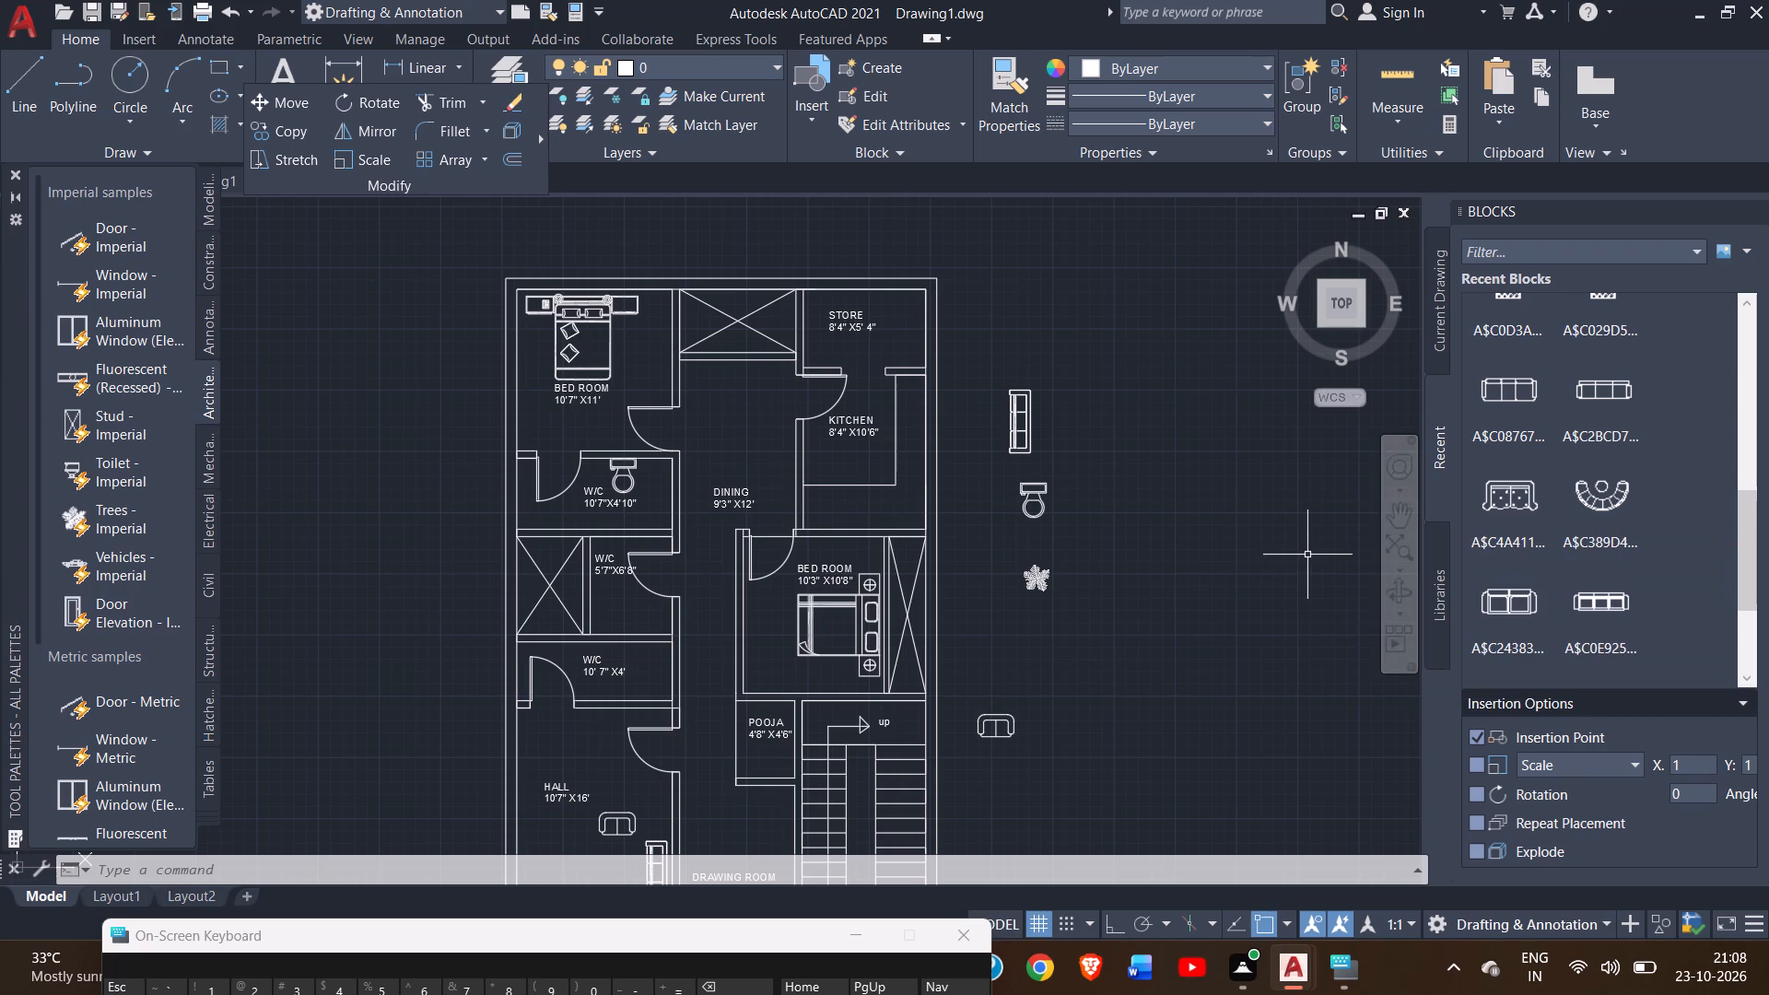
{"action": "left_click", "coordinate": [1399, 521]}
{"action": "left_click_drag", "start_coordinate": [1220, 604], "coordinate": [1213, 499]}
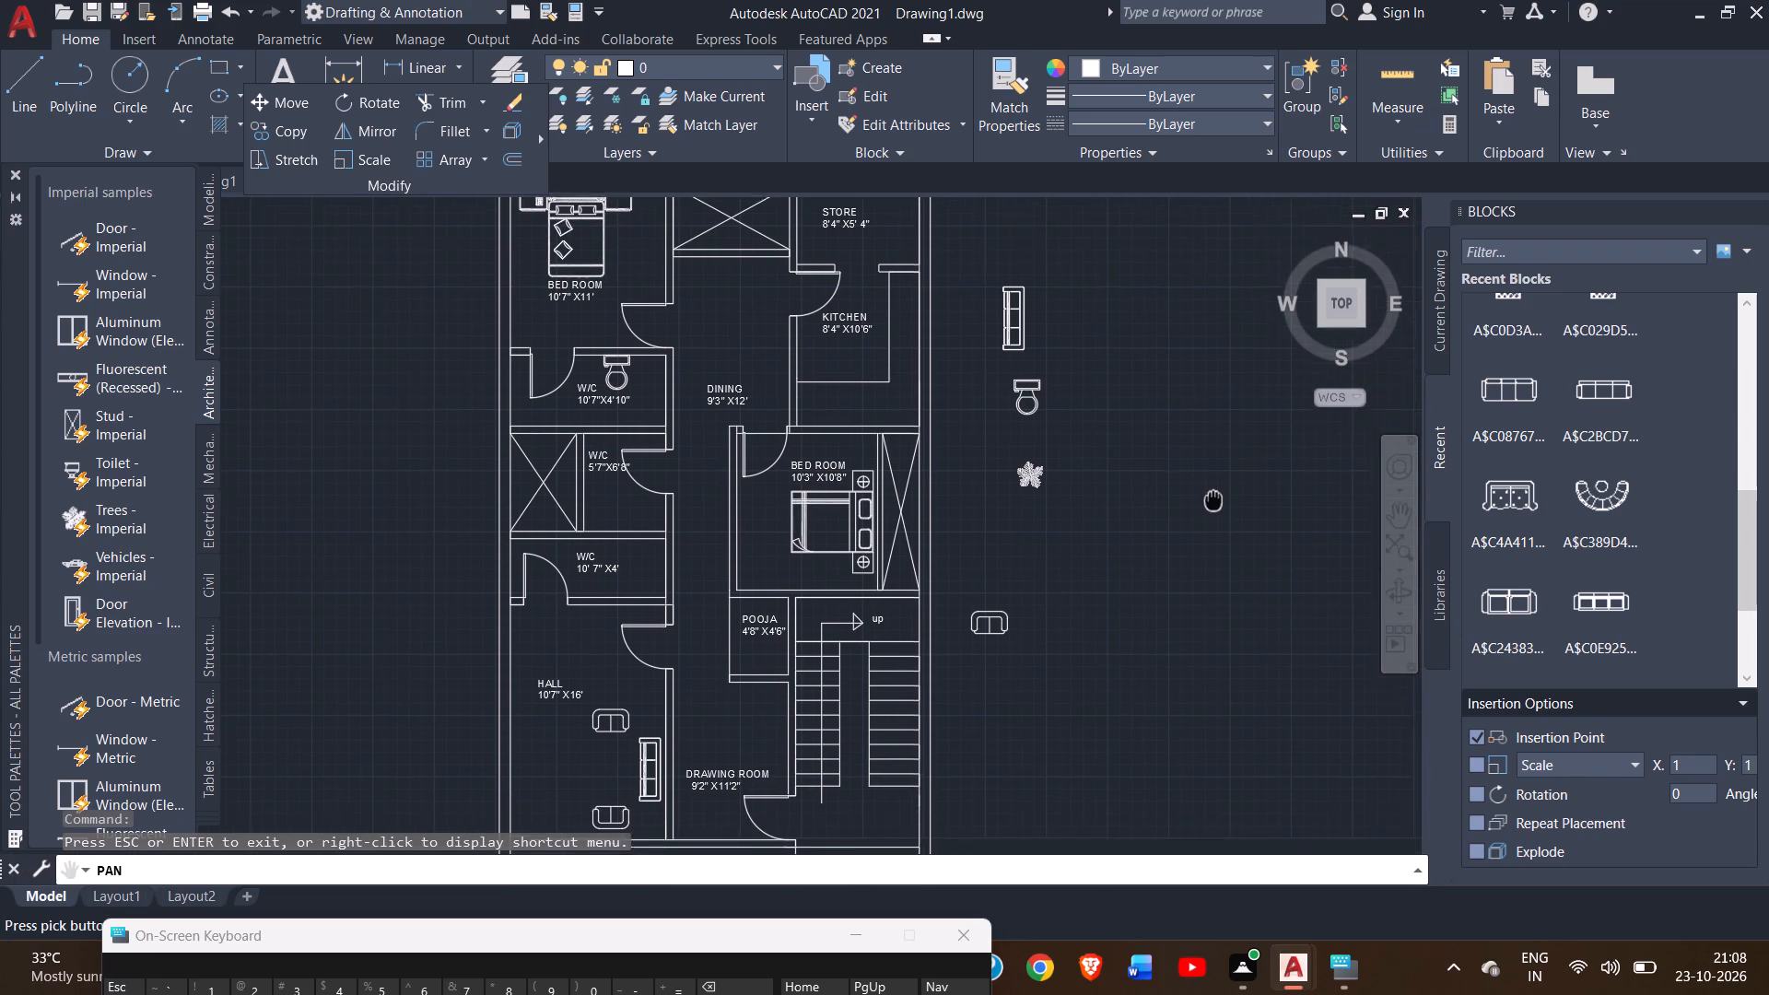
{"action": "left_click_drag", "start_coordinate": [1213, 499], "coordinate": [1209, 486]}
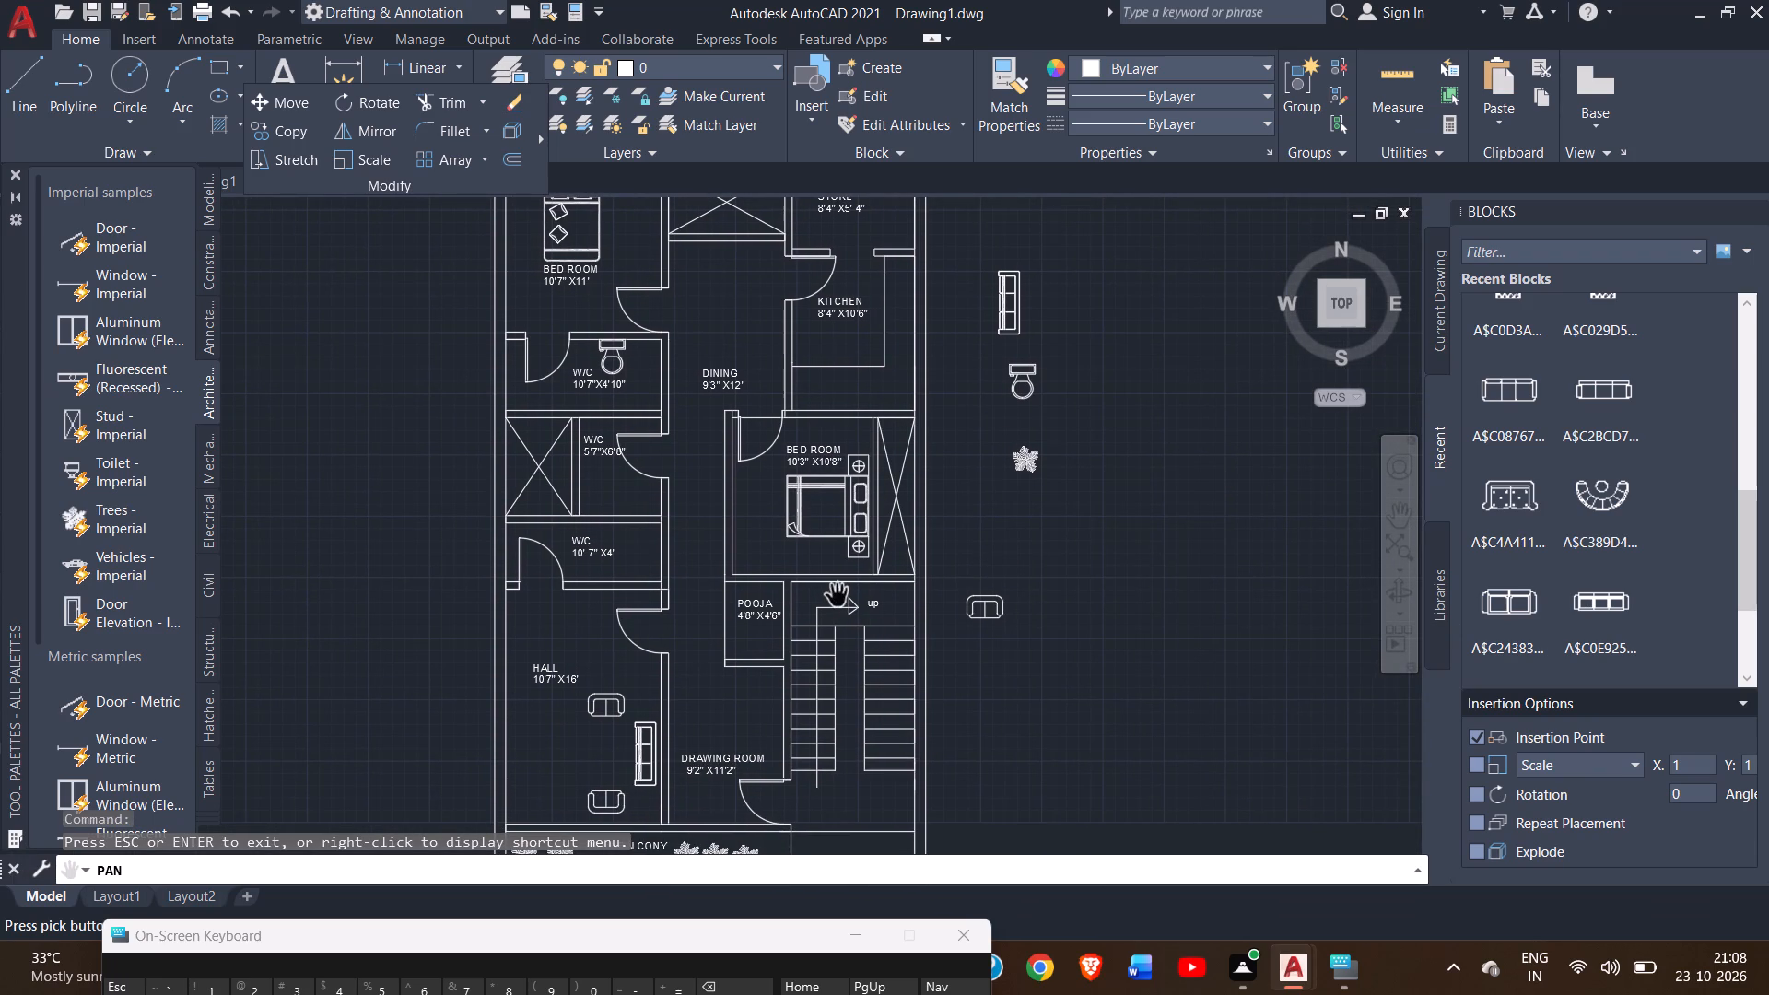
{"action": "scroll", "coordinate": [838, 595], "scroll_direction": "up", "scroll_amount": 1, "text": "ctrl"}
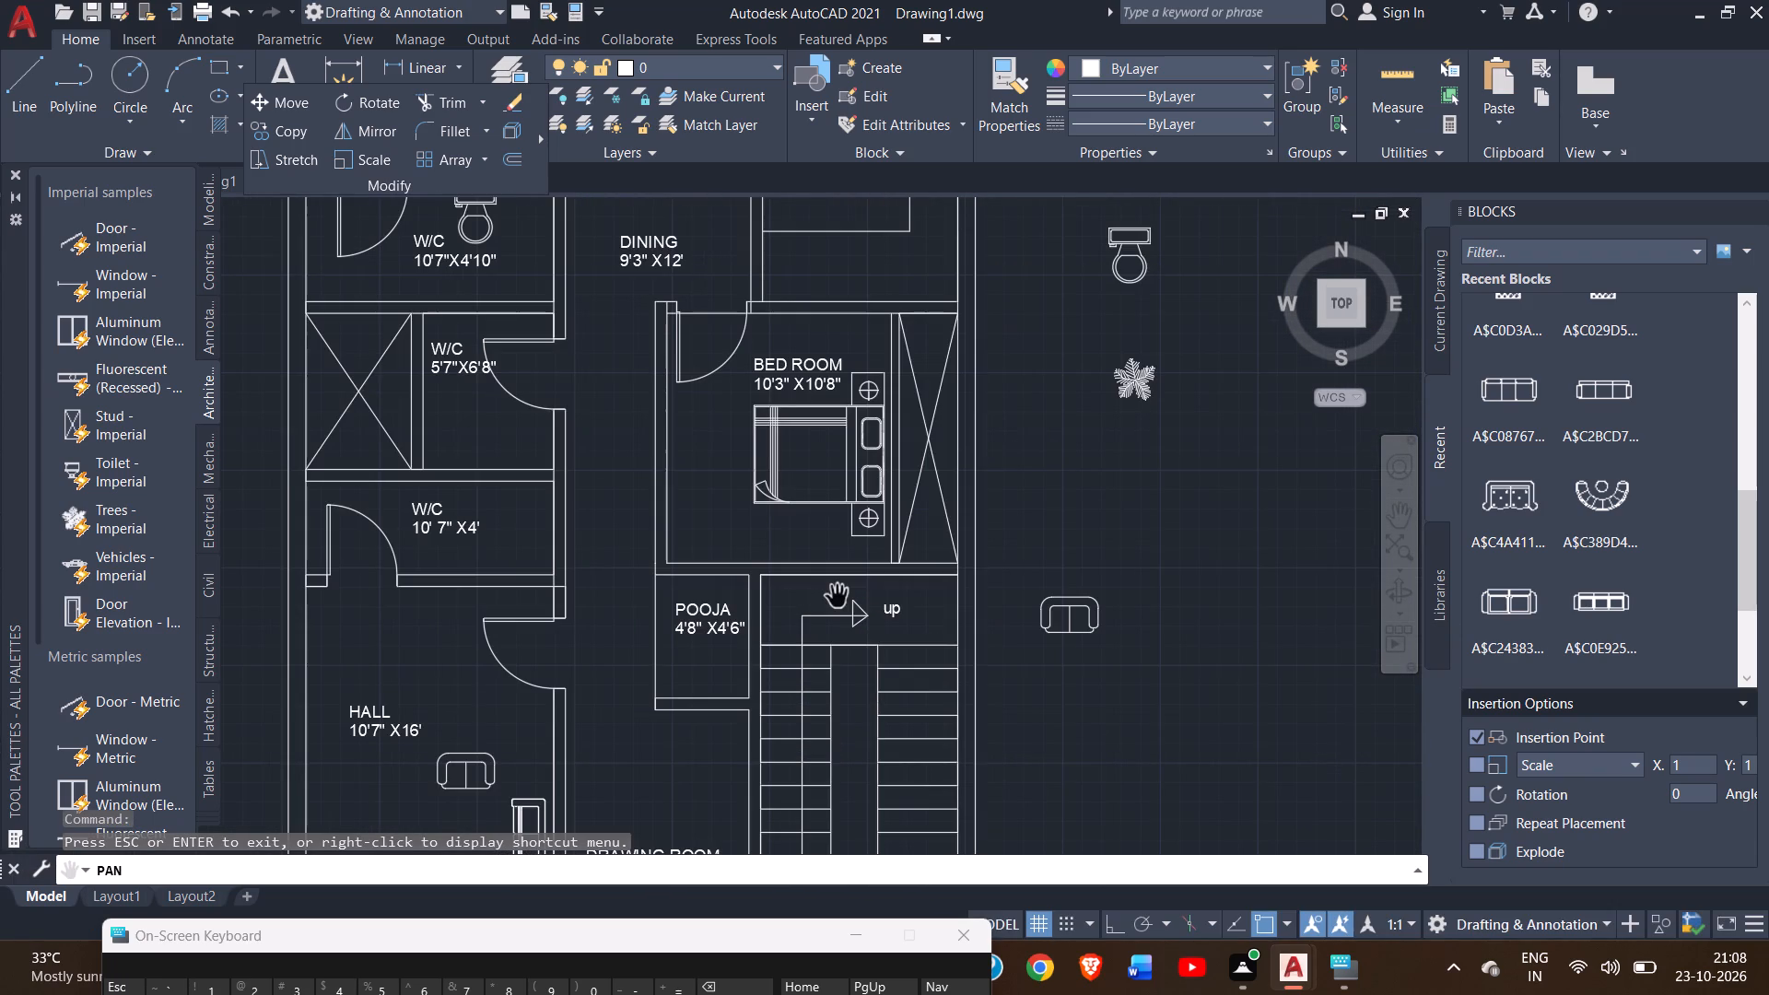
{"action": "scroll", "coordinate": [838, 595], "scroll_direction": "down", "scroll_amount": 1, "text": "ctrl"}
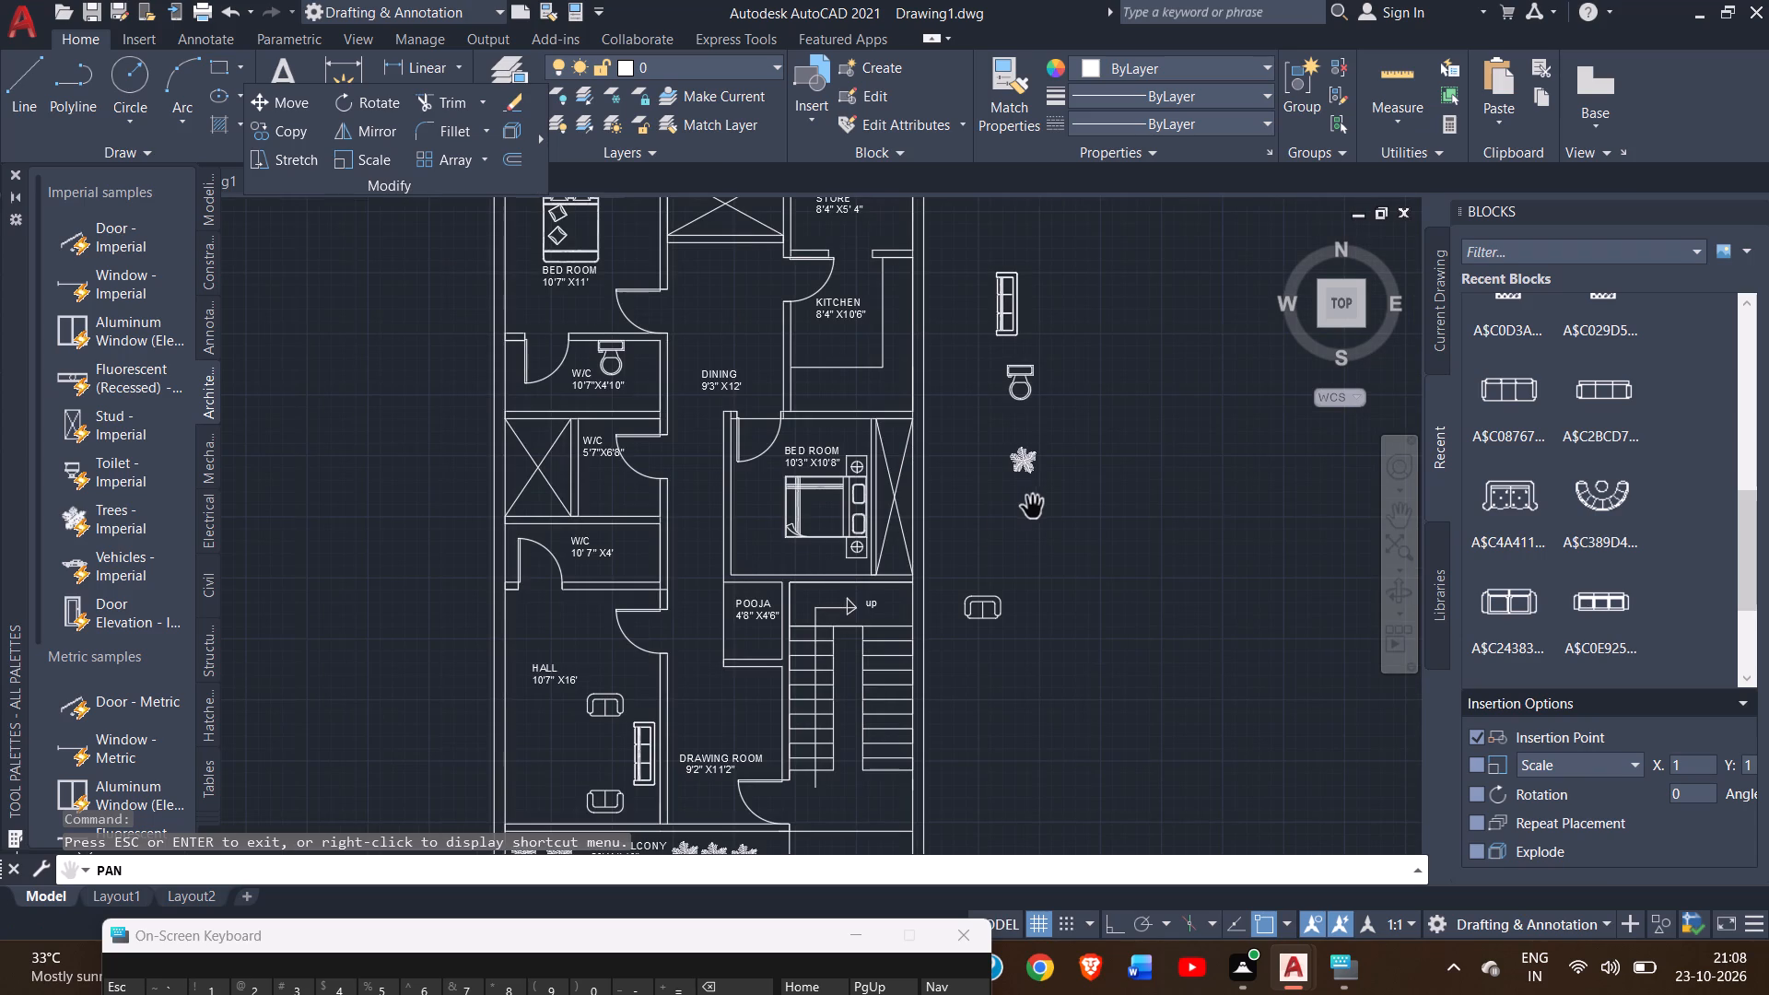
{"action": "right_click", "coordinate": [1038, 505]}
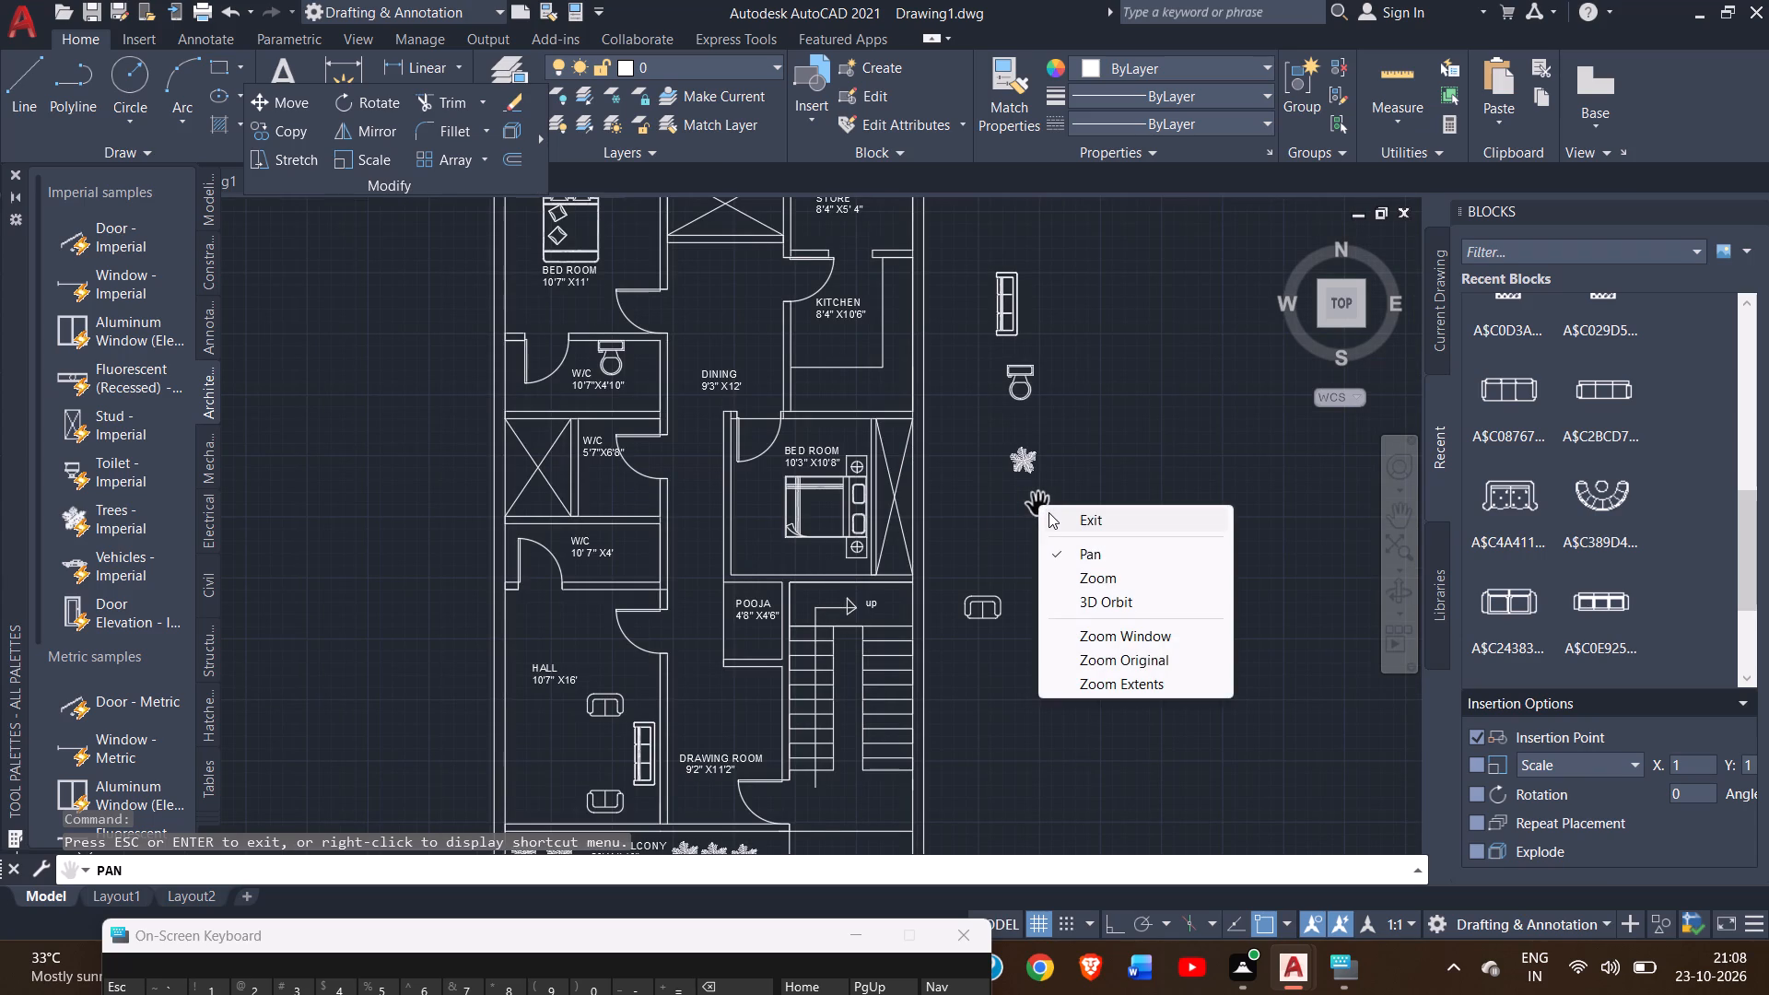
{"action": "left_click", "coordinate": [1049, 512]}
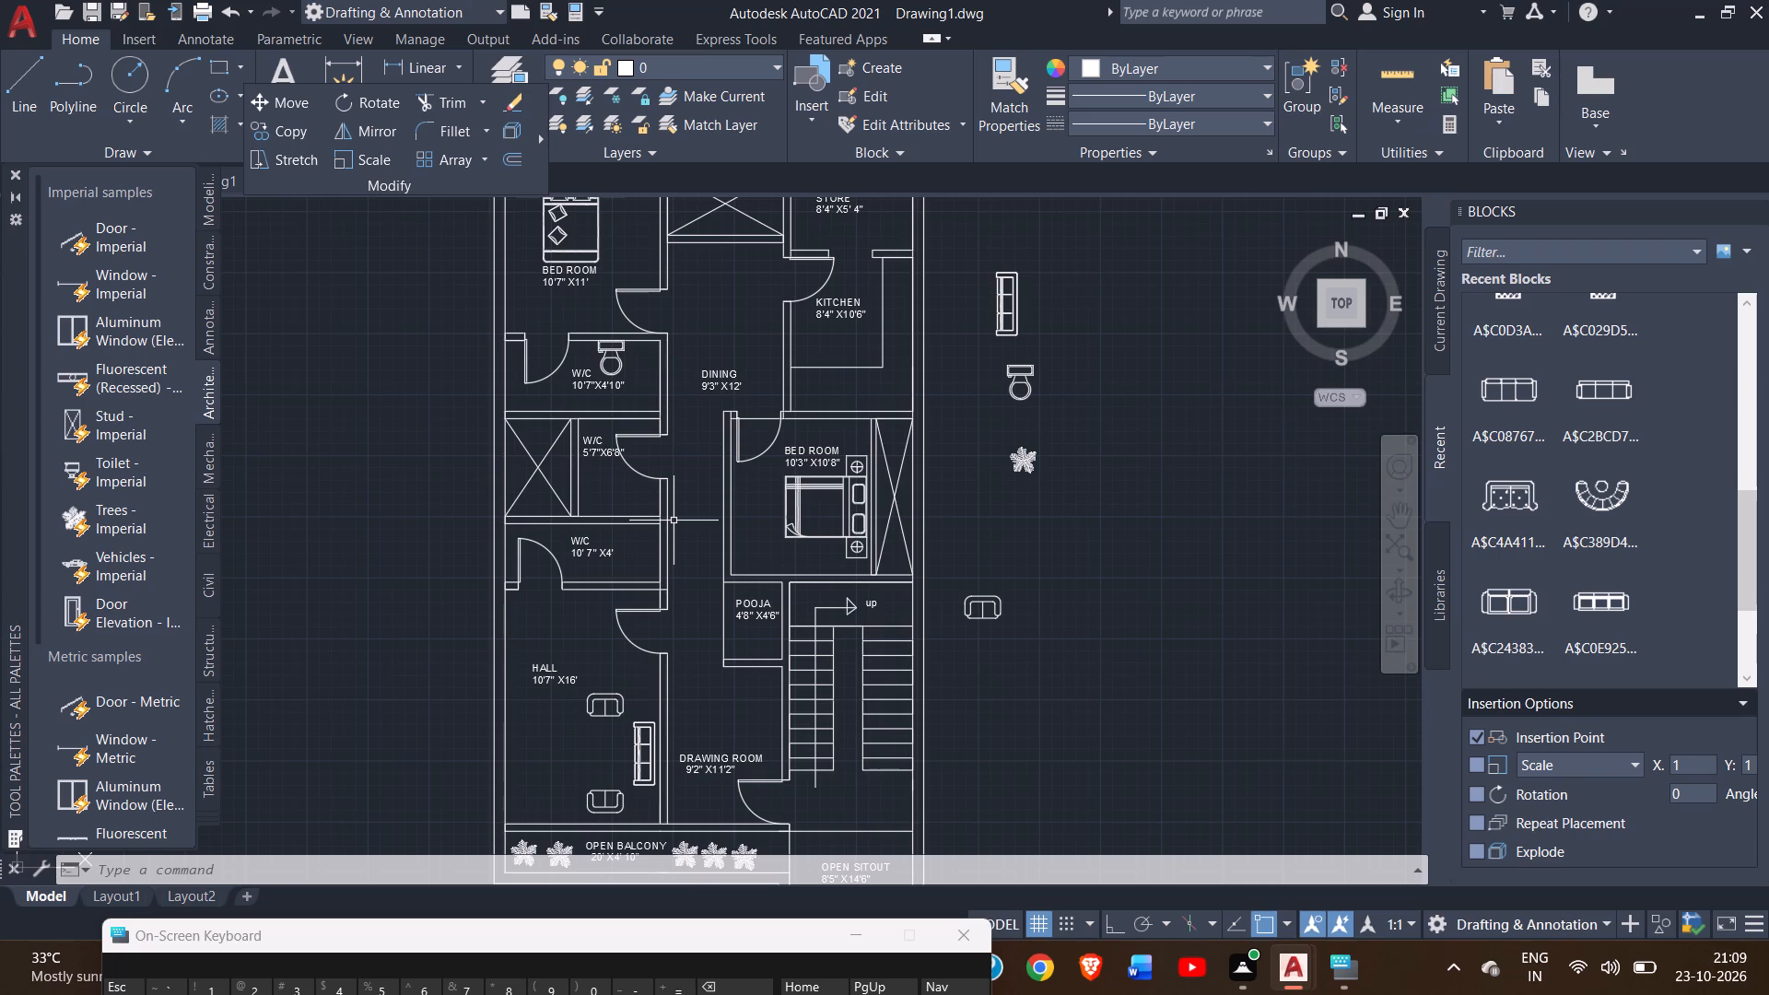
{"action": "scroll", "coordinate": [681, 550], "scroll_direction": "down", "scroll_amount": 1, "text": "ctrl"}
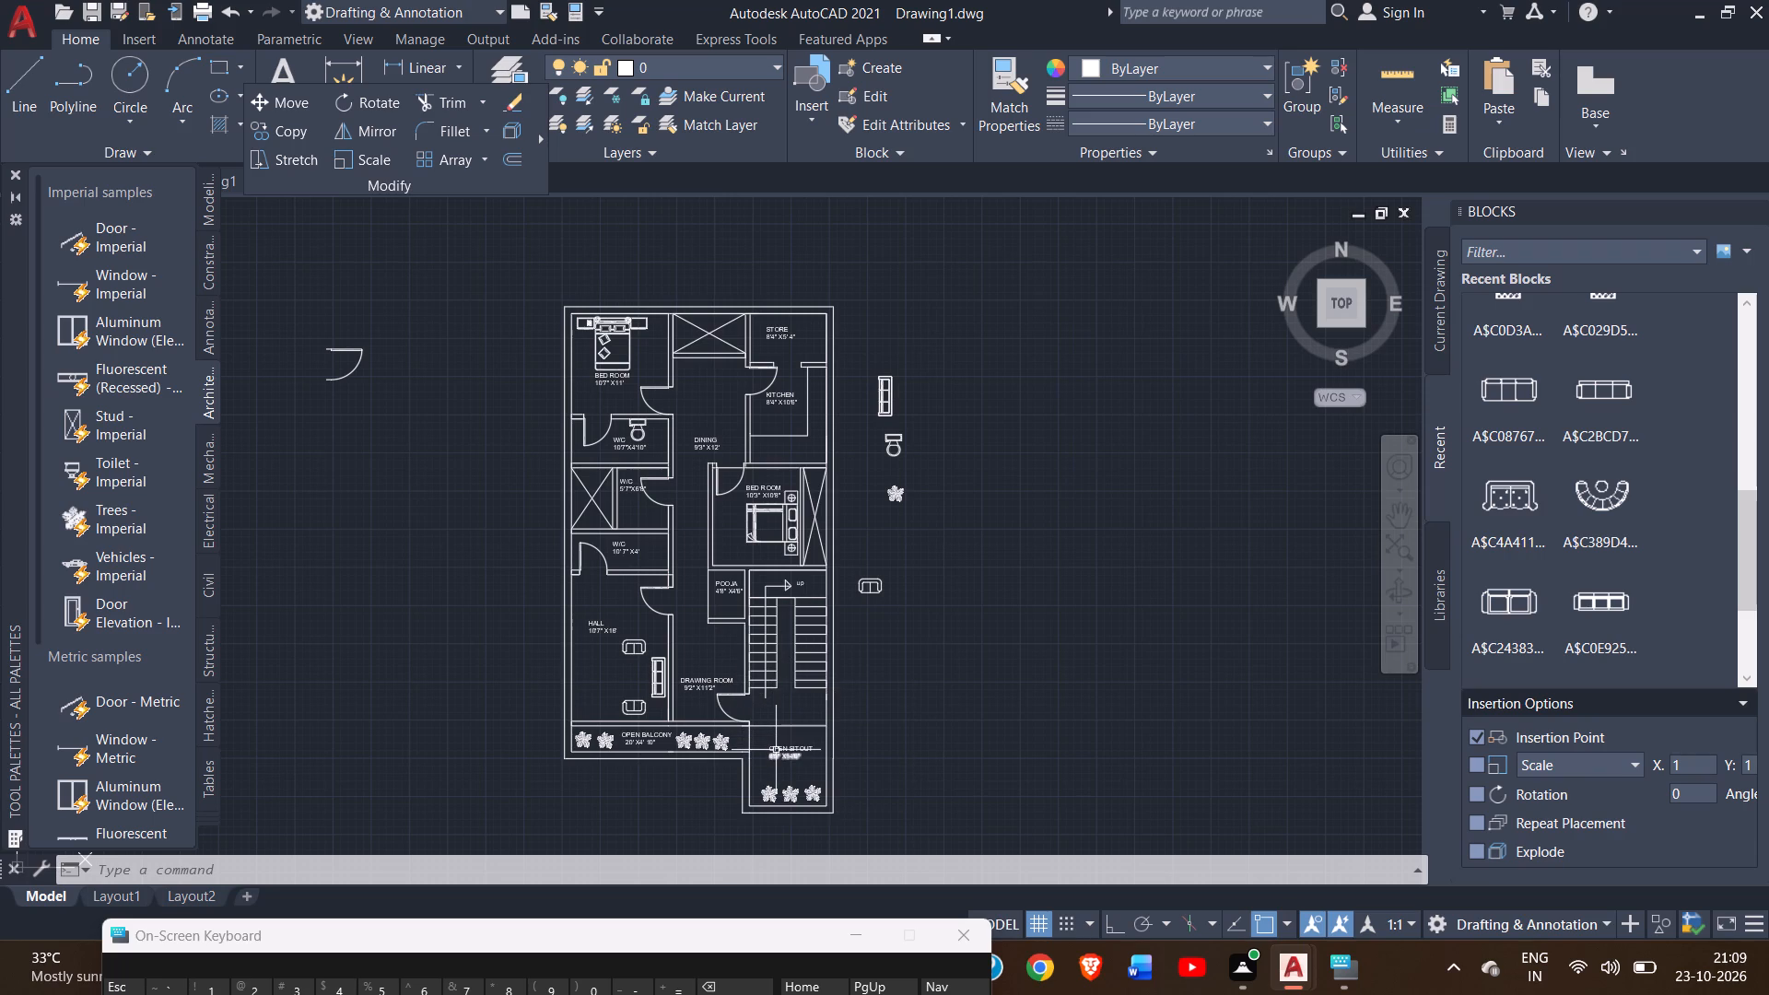
{"action": "scroll", "coordinate": [776, 750], "scroll_direction": "up", "scroll_amount": 1, "text": "ctrl"}
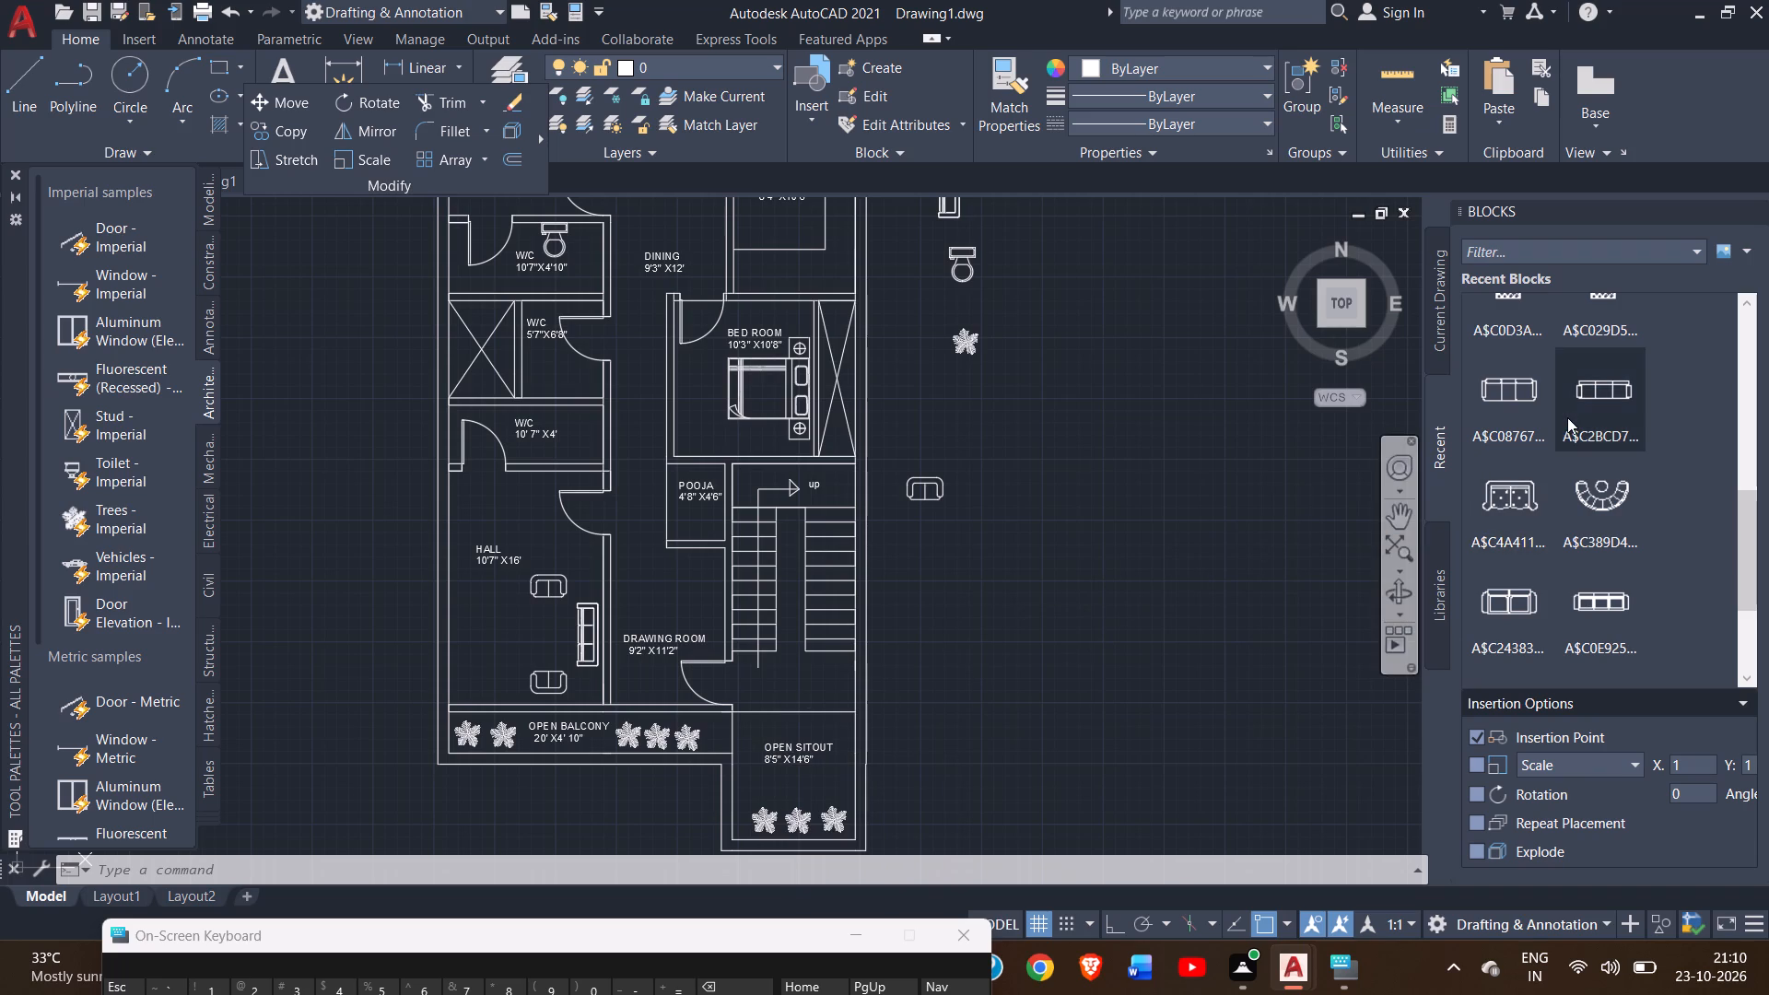
Insert the three-seat sofa block A$C0876780F from the recent blocks into the empty area east of the staircase.
{"action": "scroll", "coordinate": [1567, 417], "scroll_direction": "up", "scroll_amount": 19}
{"action": "scroll", "coordinate": [1567, 417], "scroll_direction": "up", "scroll_amount": 6}
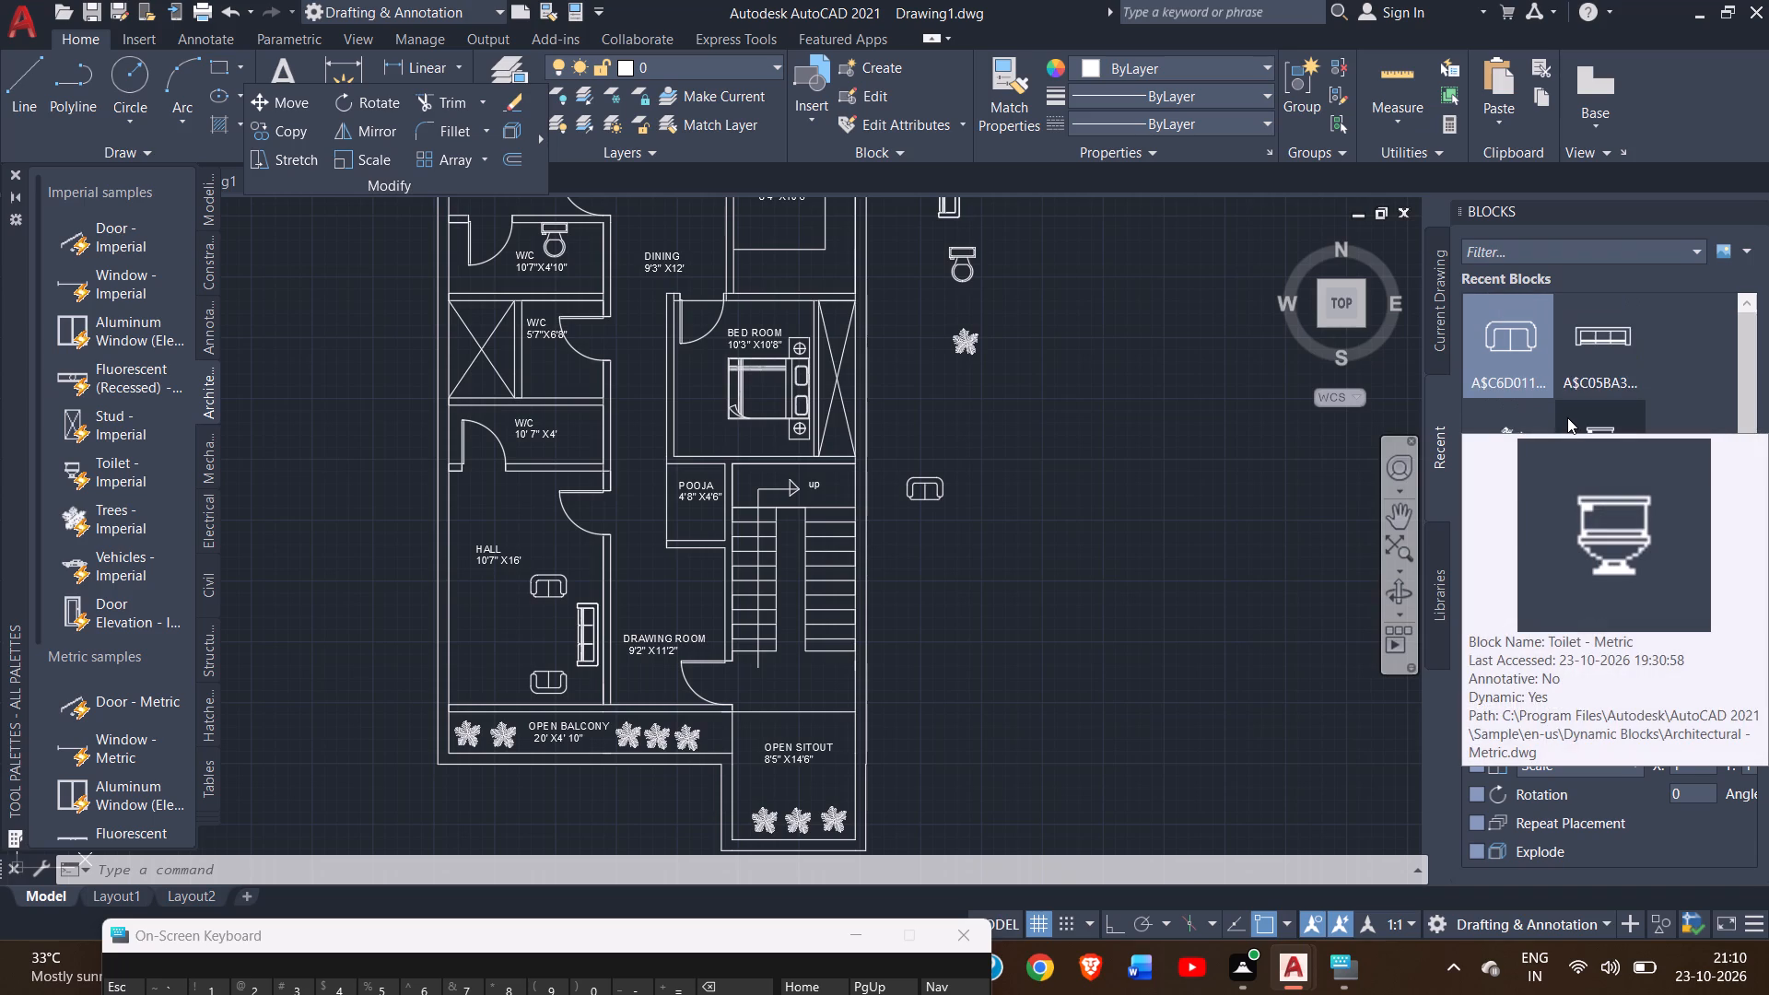
{"action": "scroll", "coordinate": [1567, 417], "scroll_direction": "up", "scroll_amount": 6}
{"action": "scroll", "coordinate": [1567, 417], "scroll_direction": "down", "scroll_amount": 3}
{"action": "scroll", "coordinate": [1567, 417], "scroll_direction": "up", "scroll_amount": 2}
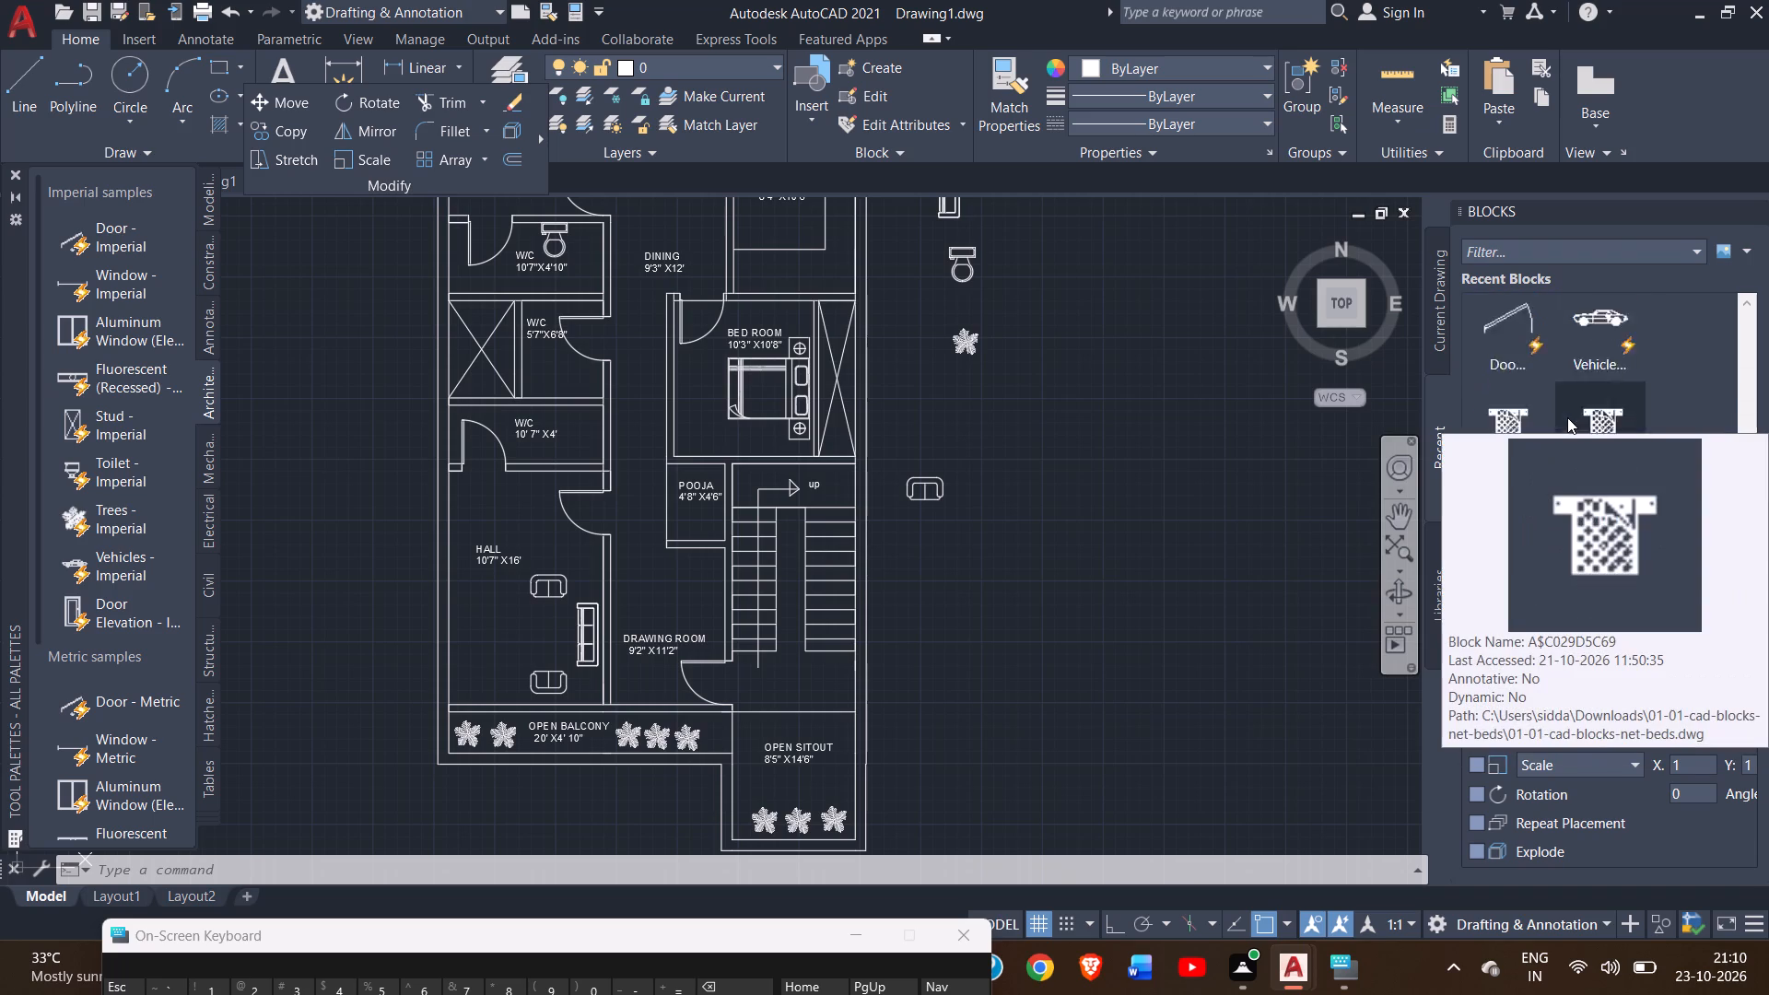
{"action": "scroll", "coordinate": [1567, 417], "scroll_direction": "up", "scroll_amount": 16}
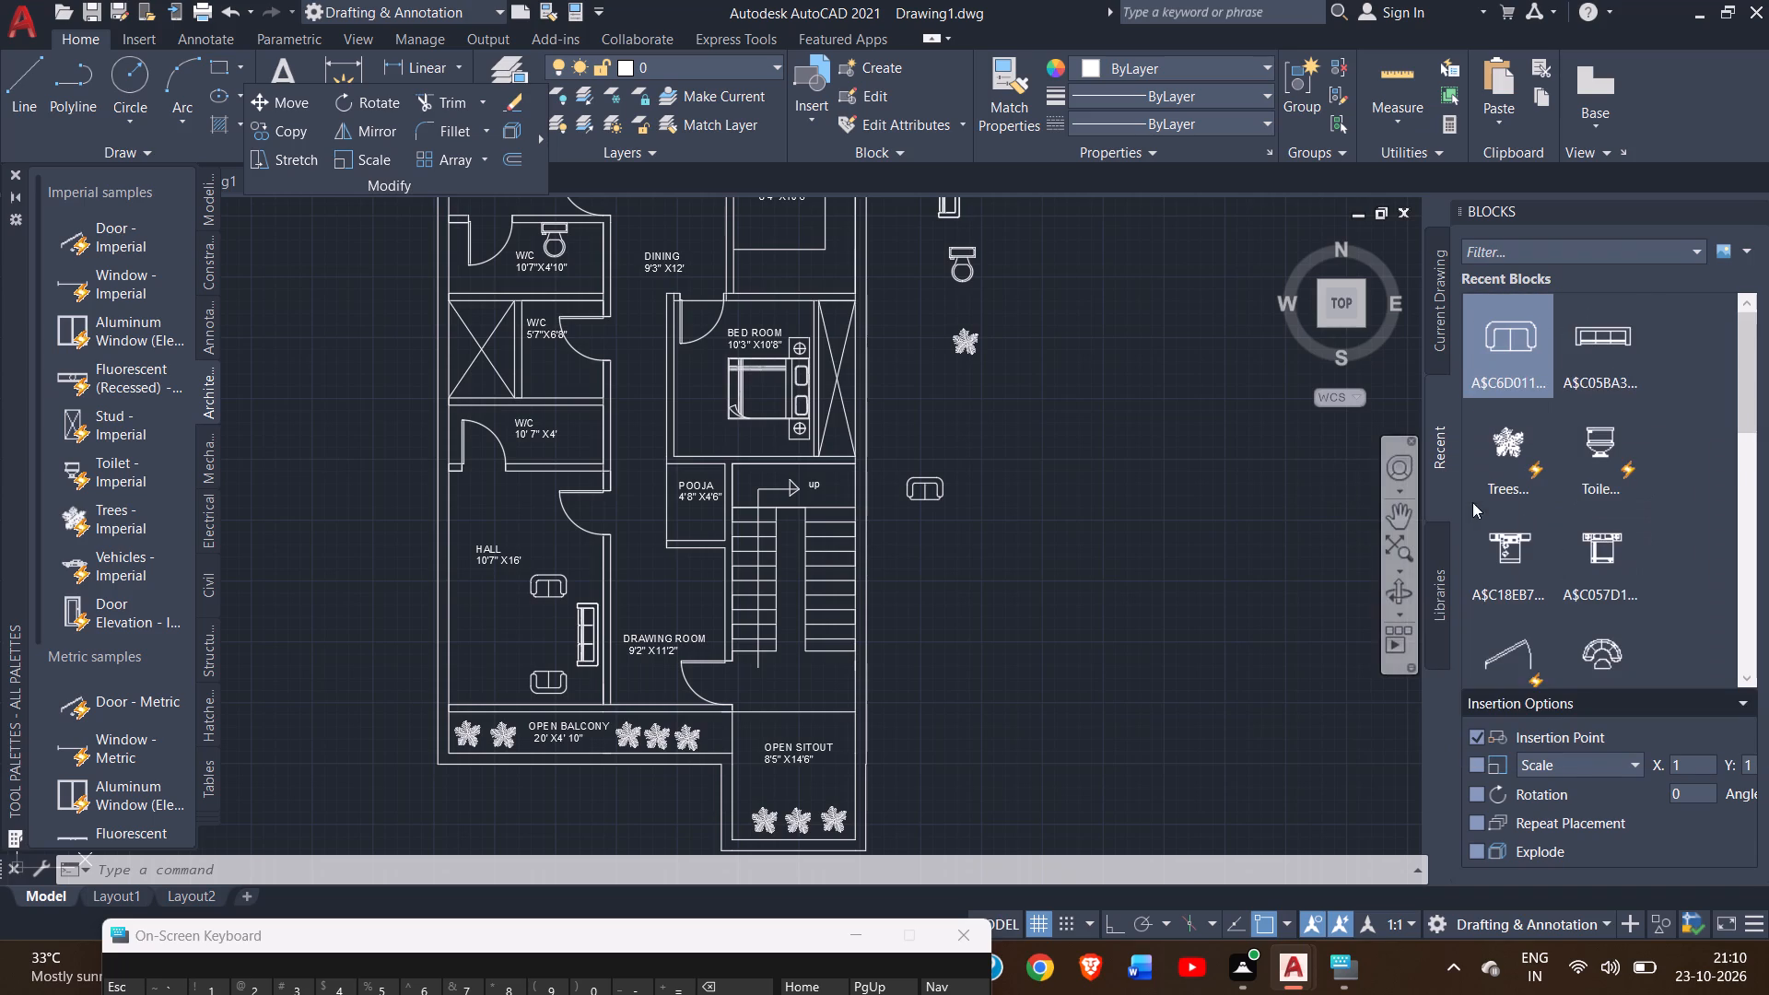
{"action": "scroll", "coordinate": [1513, 552], "scroll_direction": "down", "scroll_amount": 1}
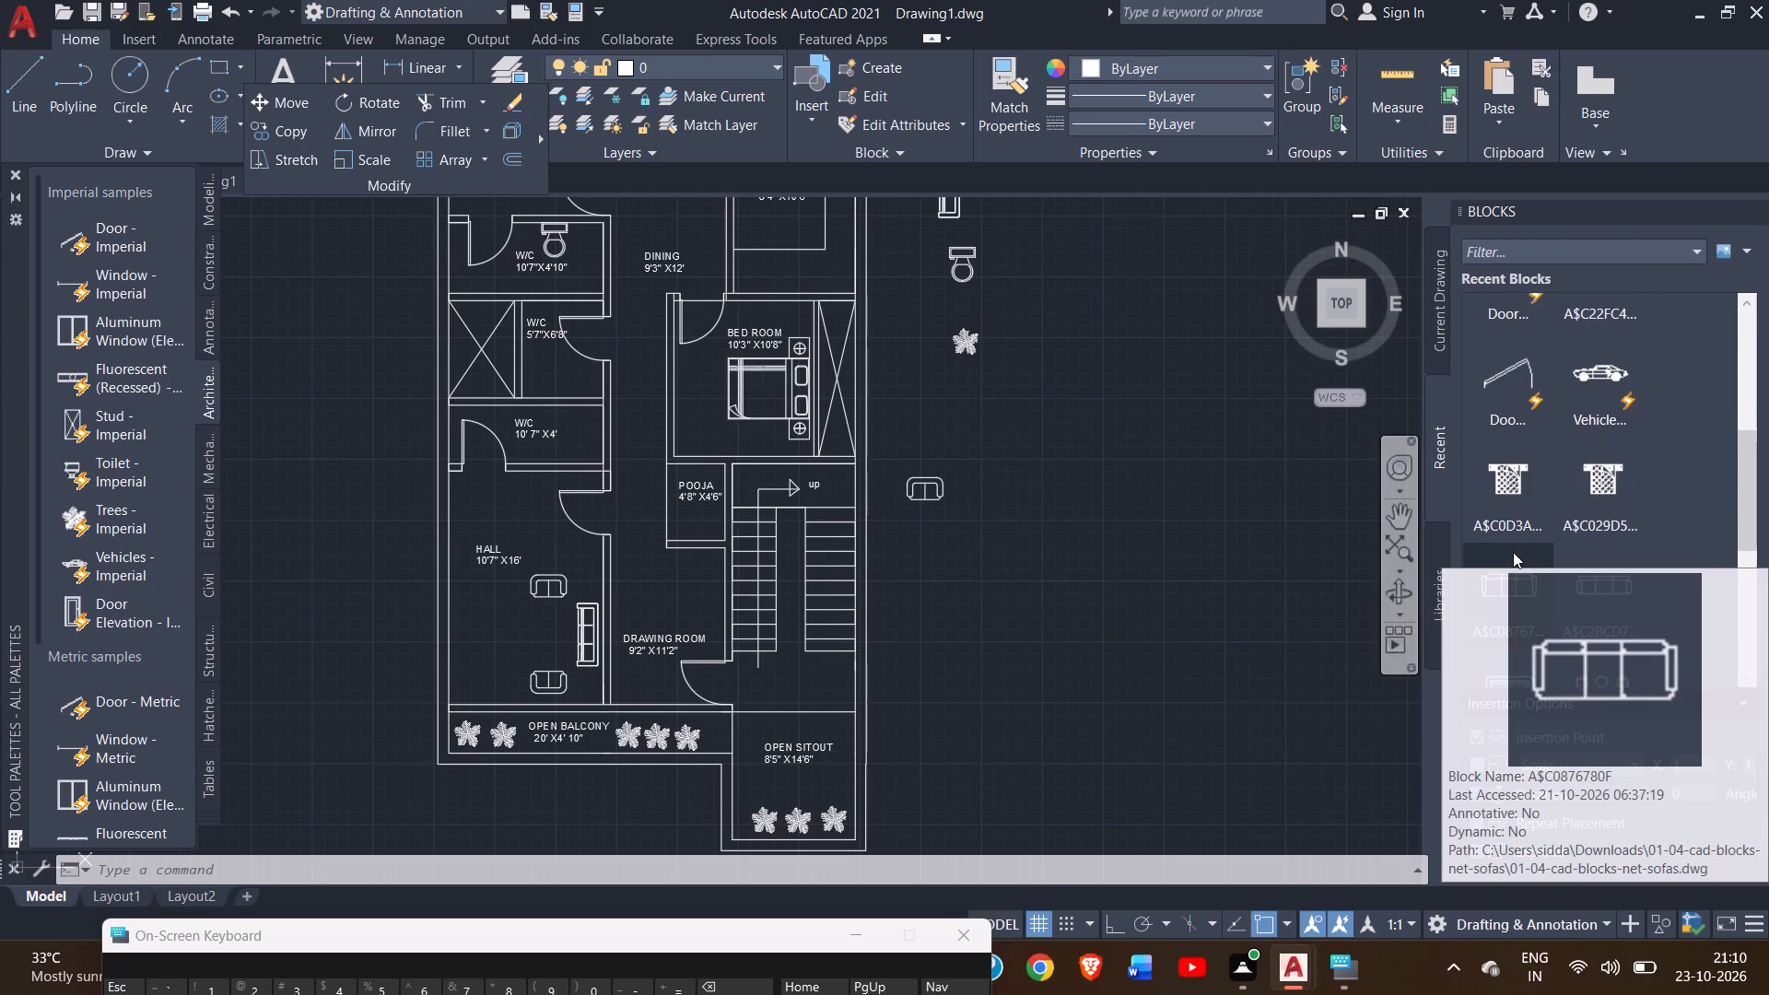
{"action": "scroll", "coordinate": [1510, 488], "scroll_direction": "up", "scroll_amount": 20}
{"action": "scroll", "coordinate": [1510, 488], "scroll_direction": "up", "scroll_amount": 3}
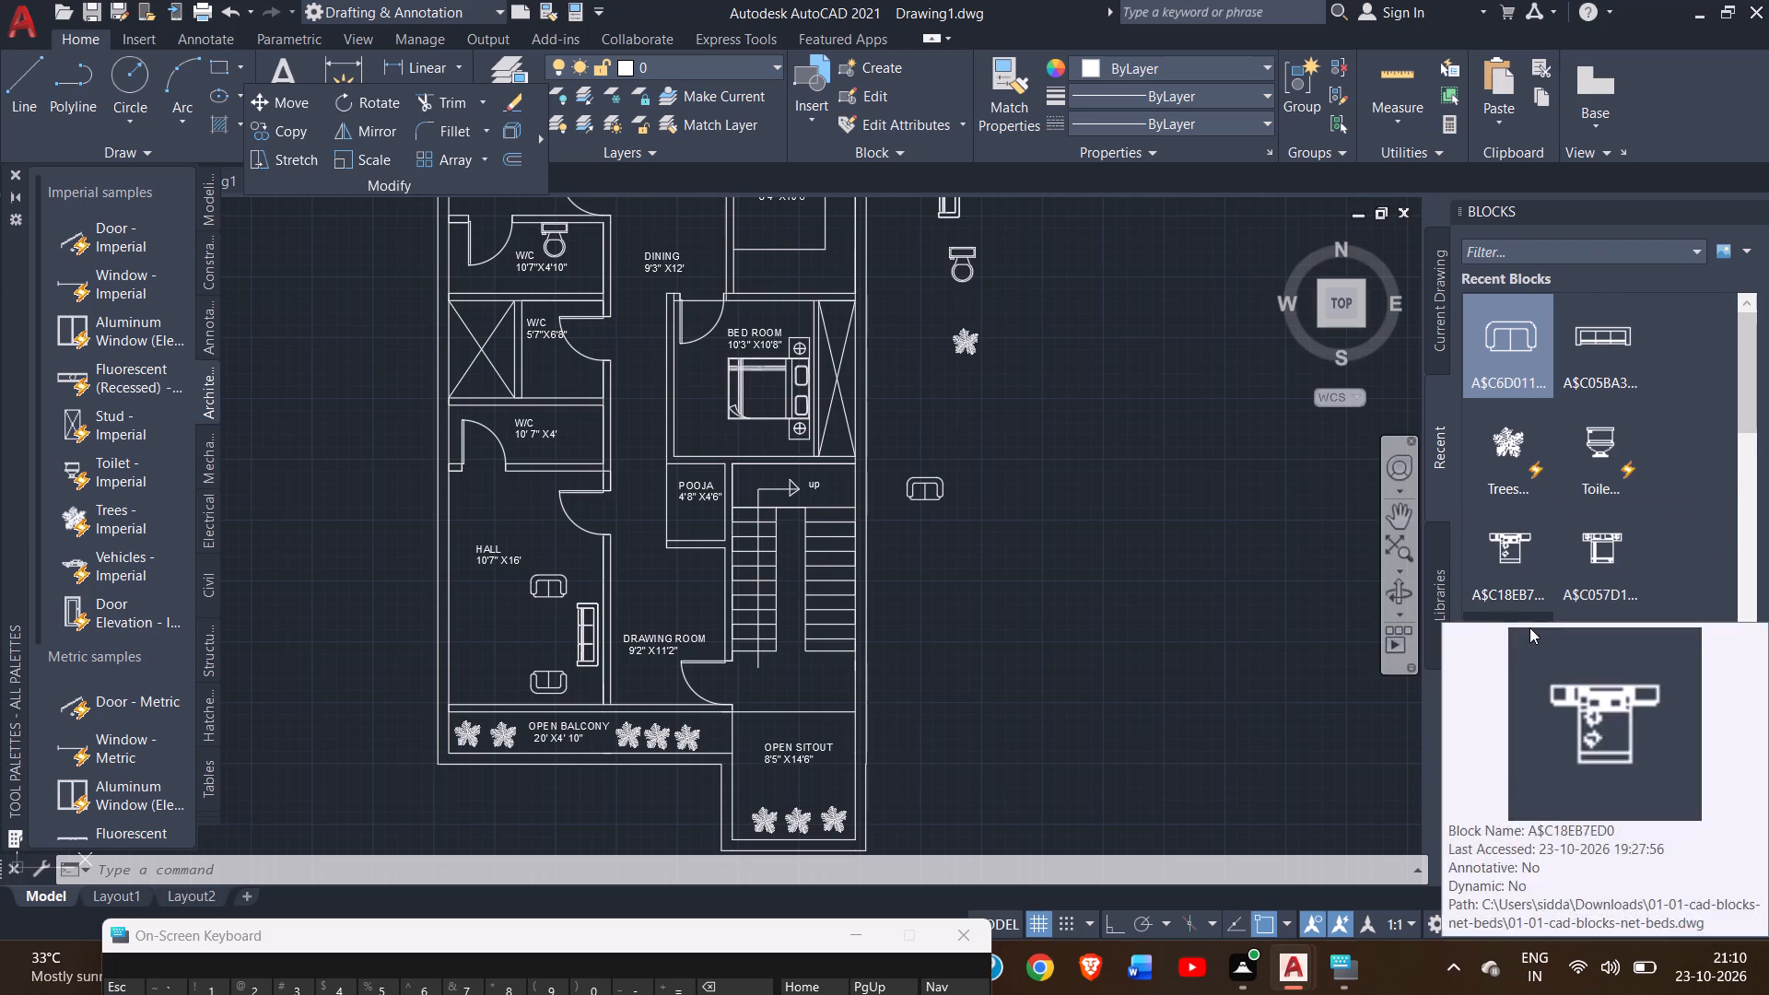
{"action": "scroll", "coordinate": [1529, 635], "scroll_direction": "down", "scroll_amount": 2}
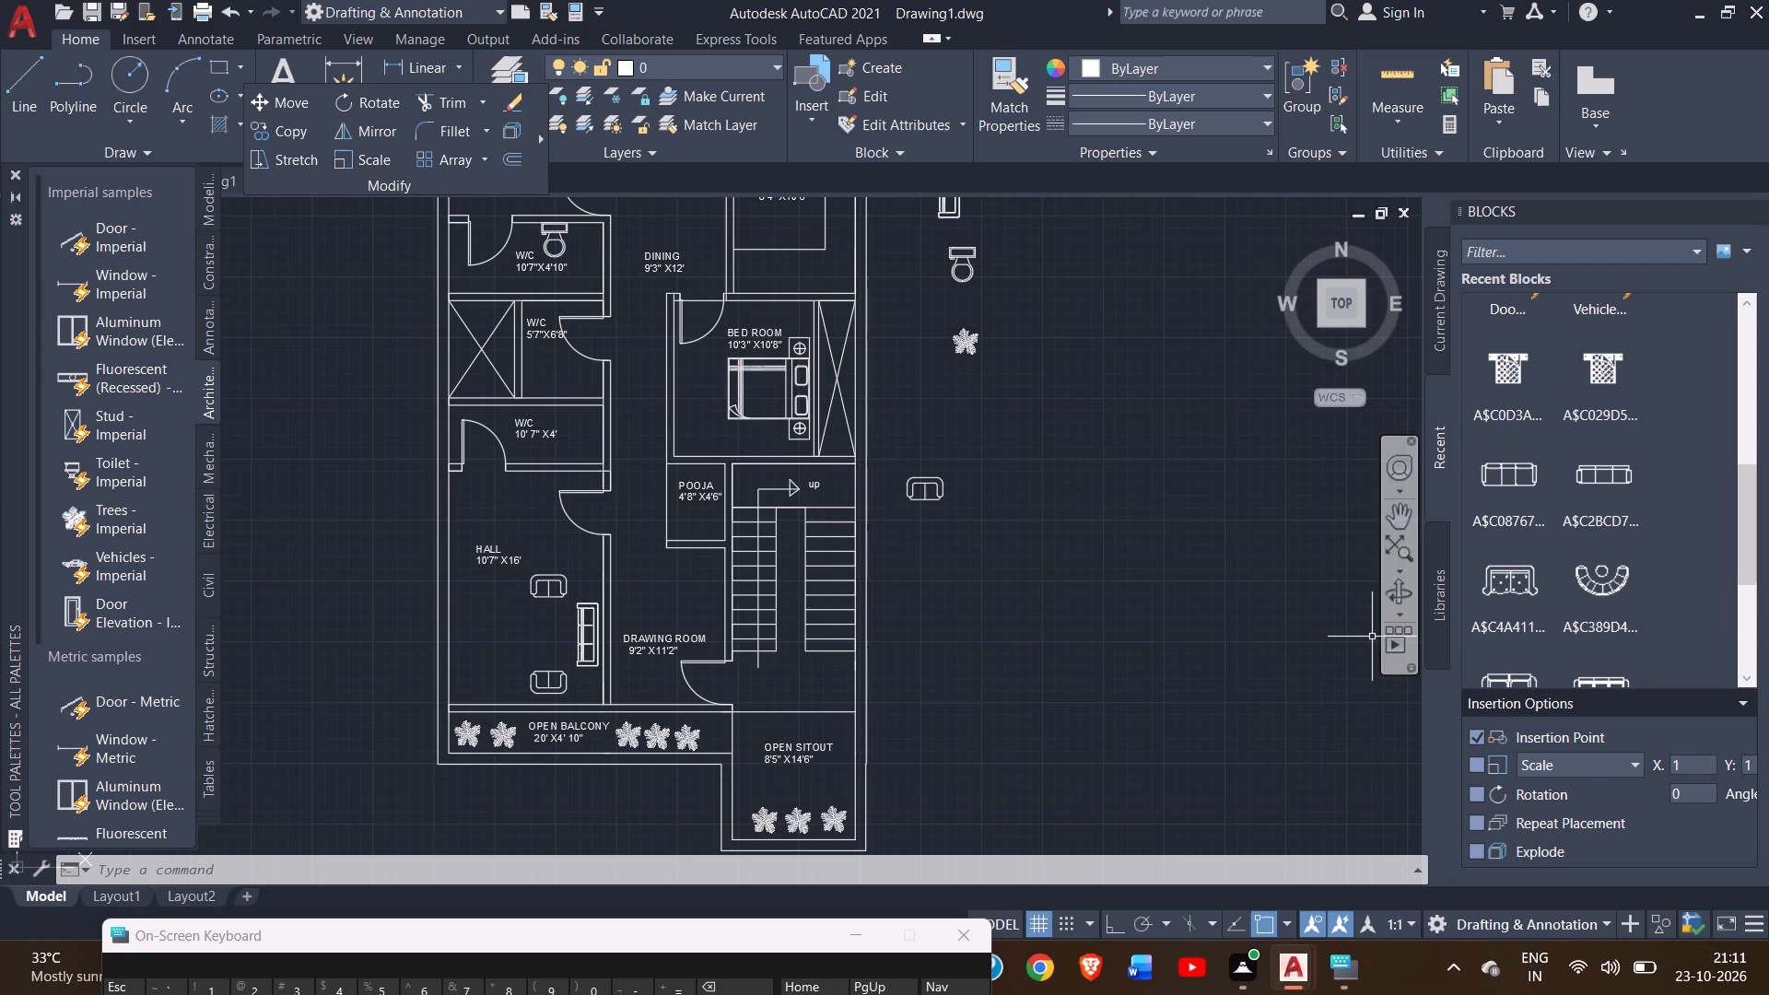
{"action": "left_click", "coordinate": [1521, 500]}
{"action": "left_click", "coordinate": [1118, 565]}
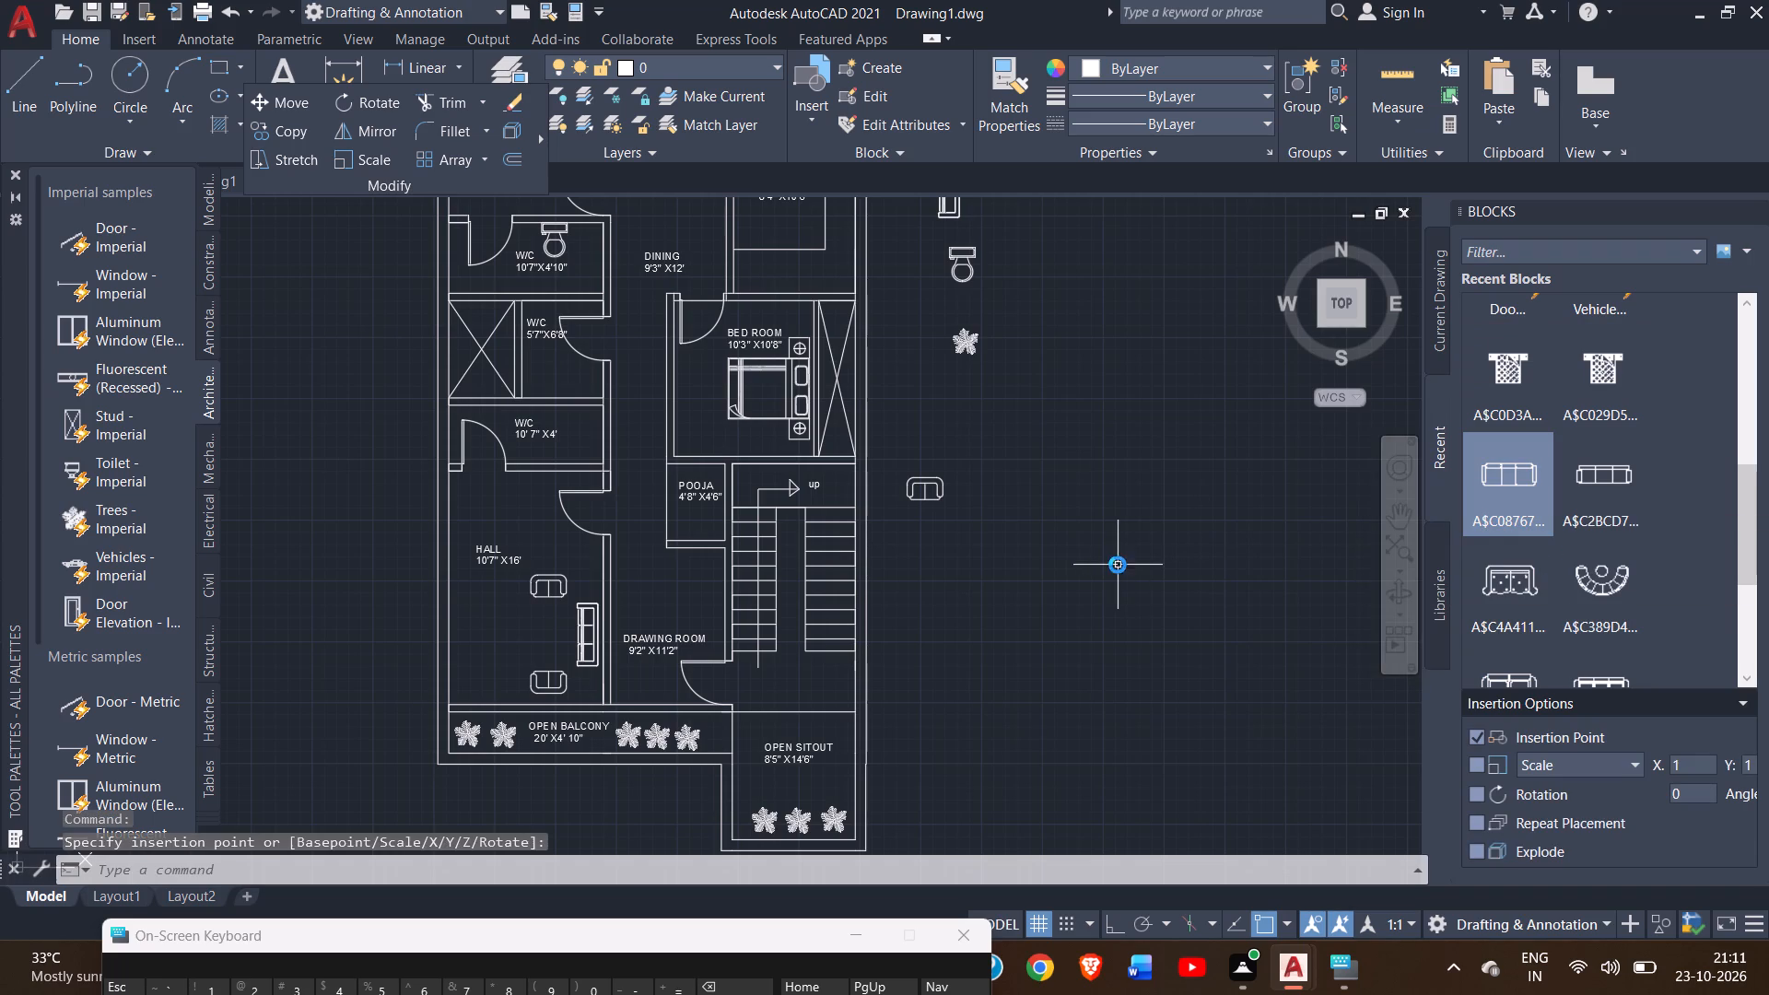
Scale up the tiny inserted three-seat sofa freehand, using its southwest front corner as the base point.
{"action": "scroll", "coordinate": [1124, 576], "scroll_direction": "up", "scroll_amount": 2, "text": "ctrl"}
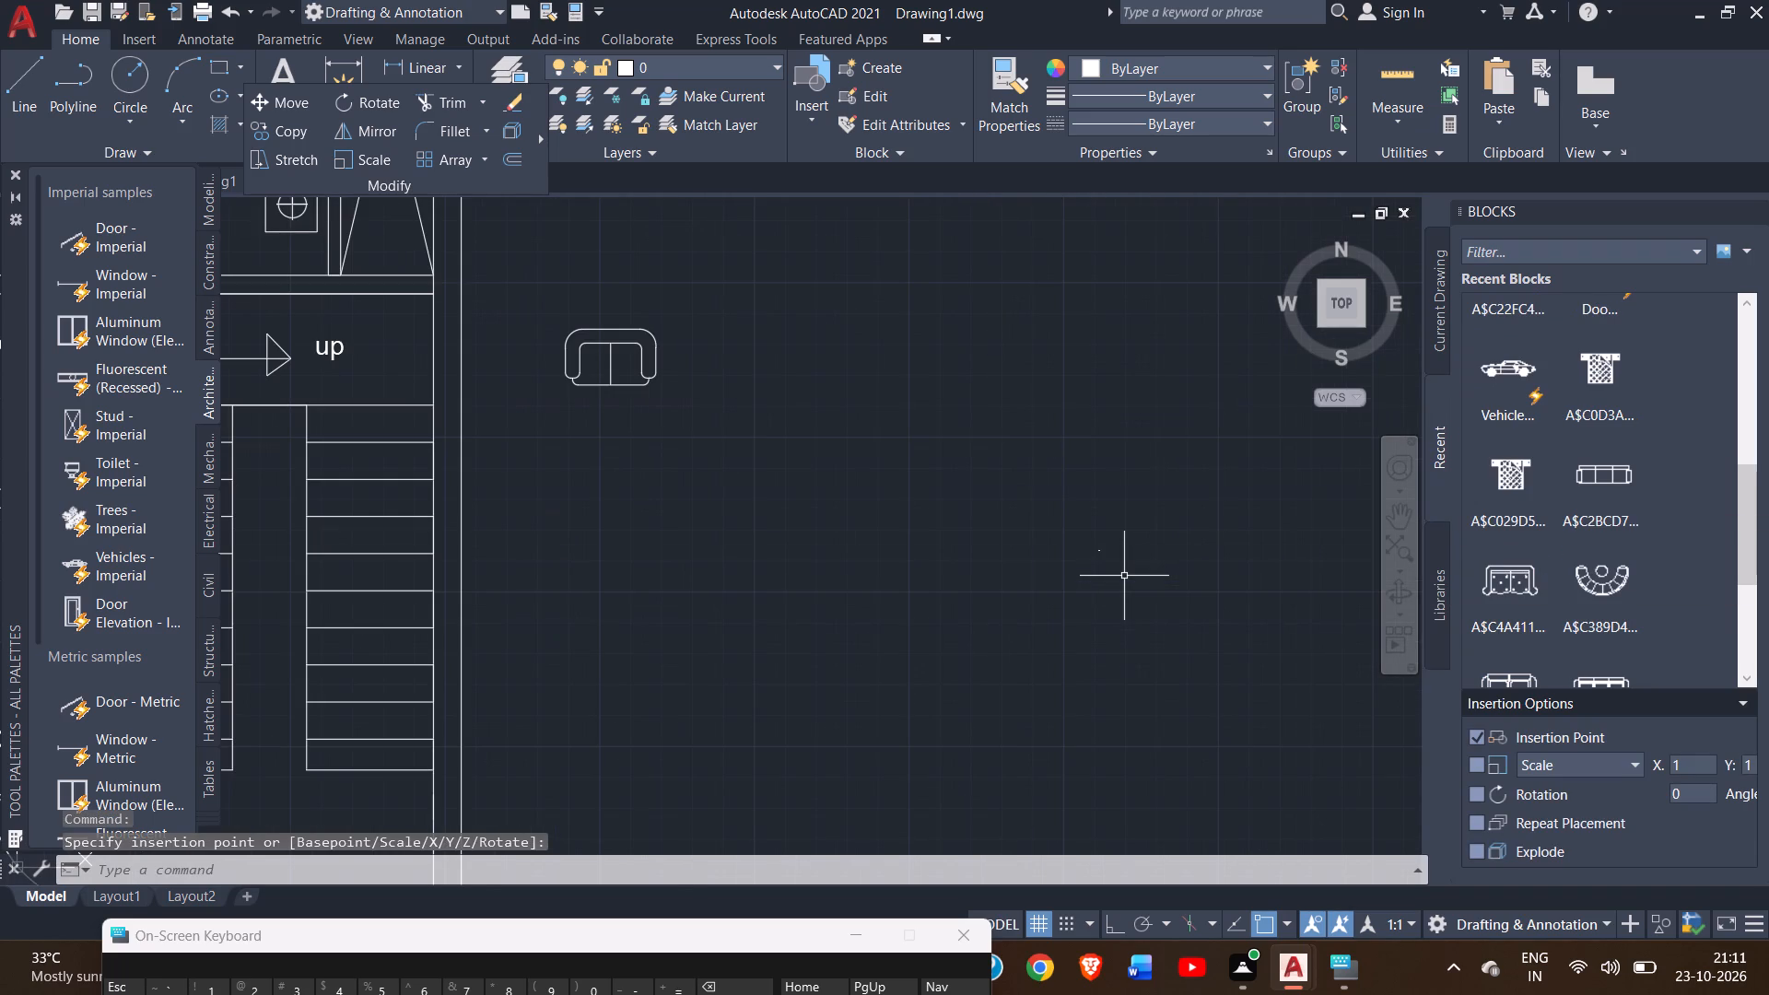
{"action": "scroll", "coordinate": [1106, 544], "scroll_direction": "up", "scroll_amount": 3, "text": "ctrl"}
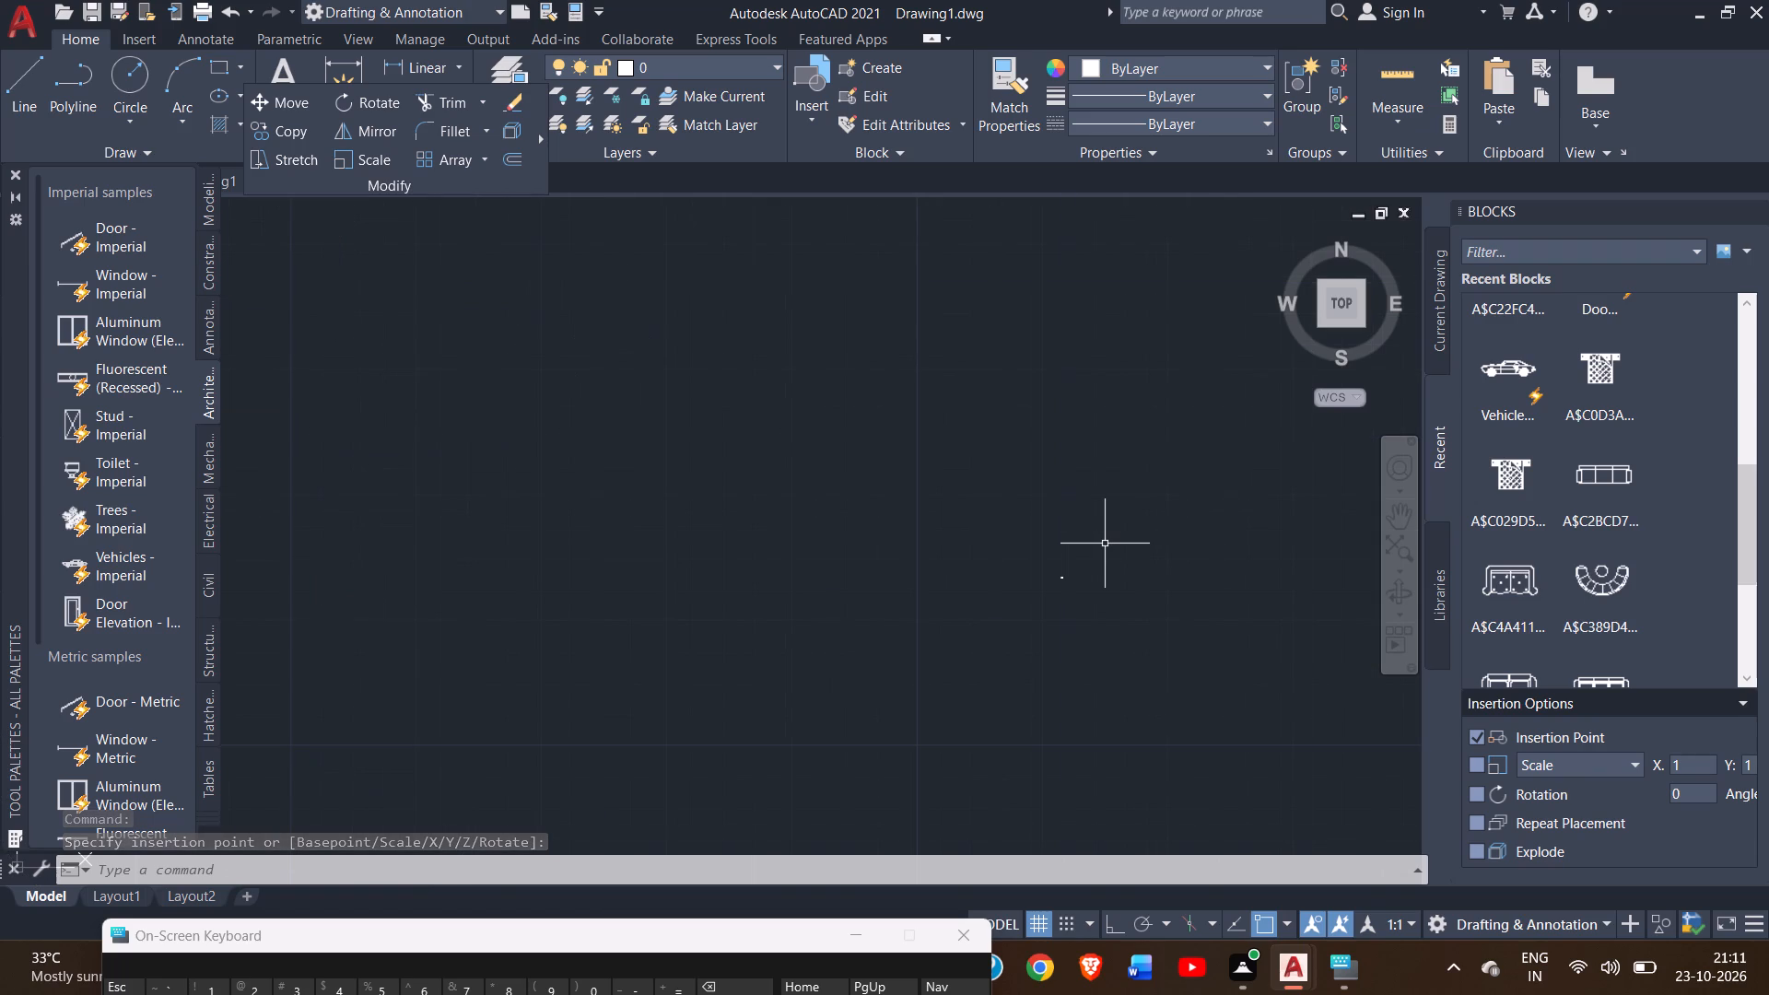
{"action": "scroll", "coordinate": [1071, 580], "scroll_direction": "up", "scroll_amount": 4, "text": "ctrl"}
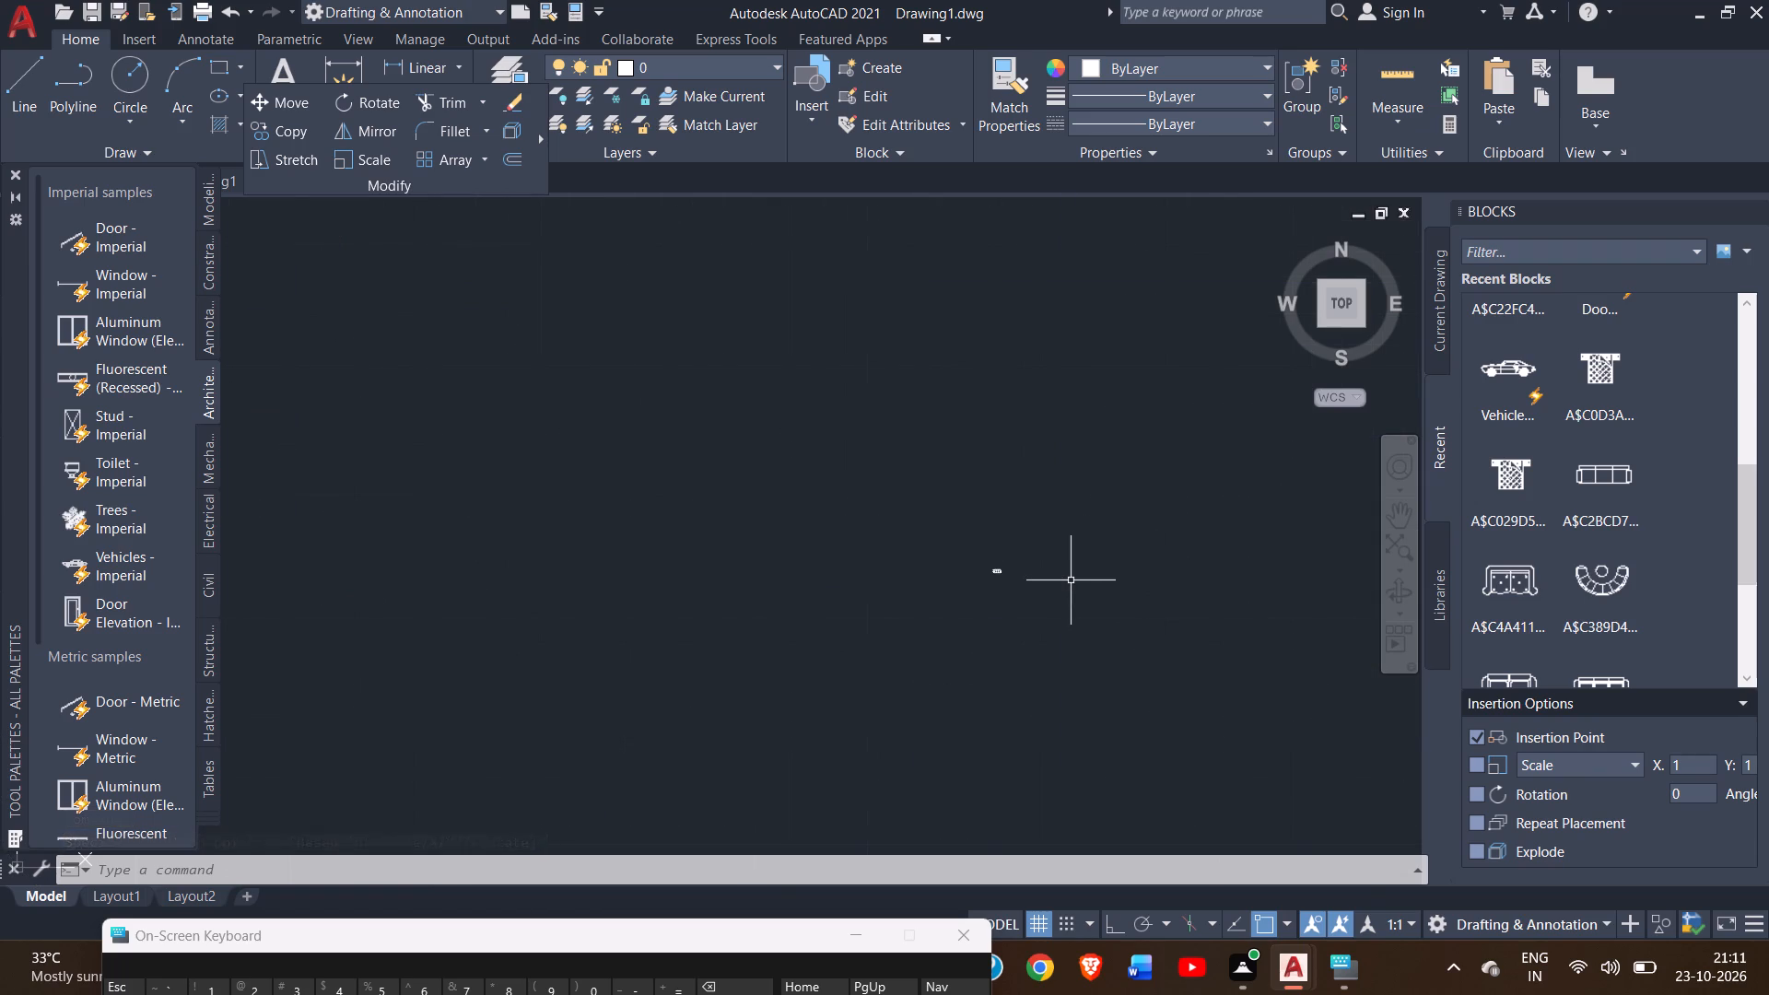
{"action": "scroll", "coordinate": [1059, 580], "scroll_direction": "up", "scroll_amount": 5, "text": "ctrl"}
{"action": "left_click", "coordinate": [338, 499]}
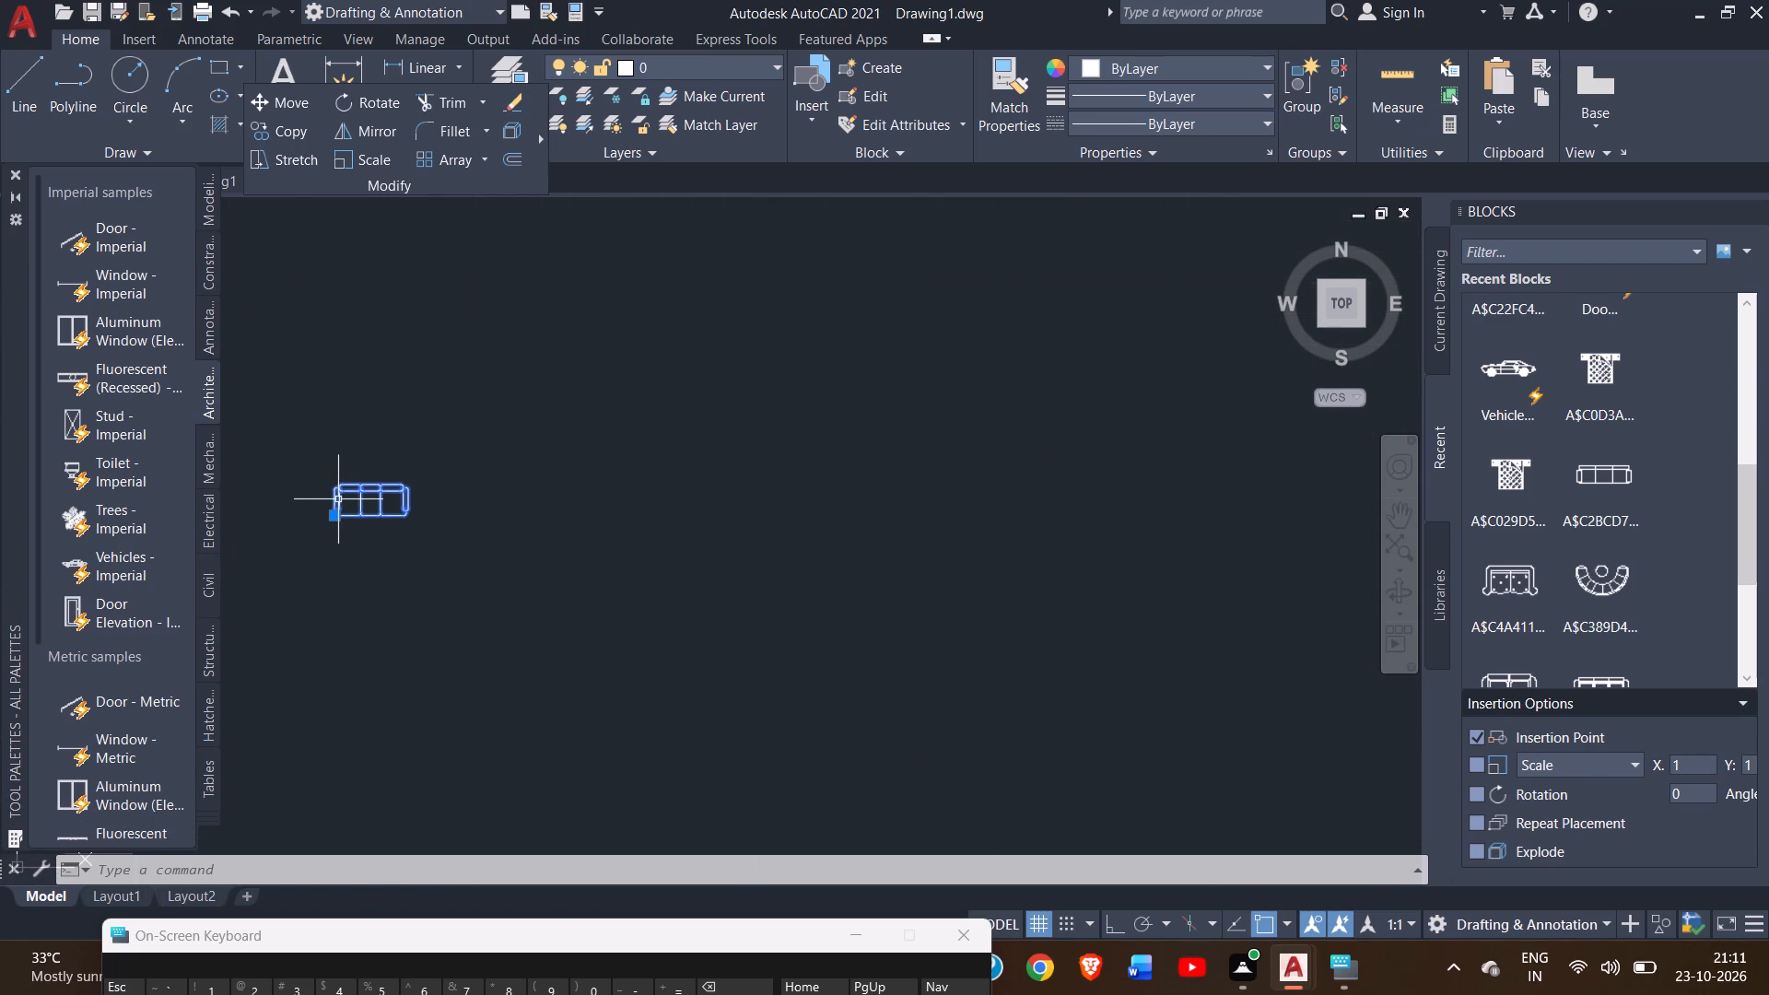
{"action": "left_click", "coordinate": [343, 161]}
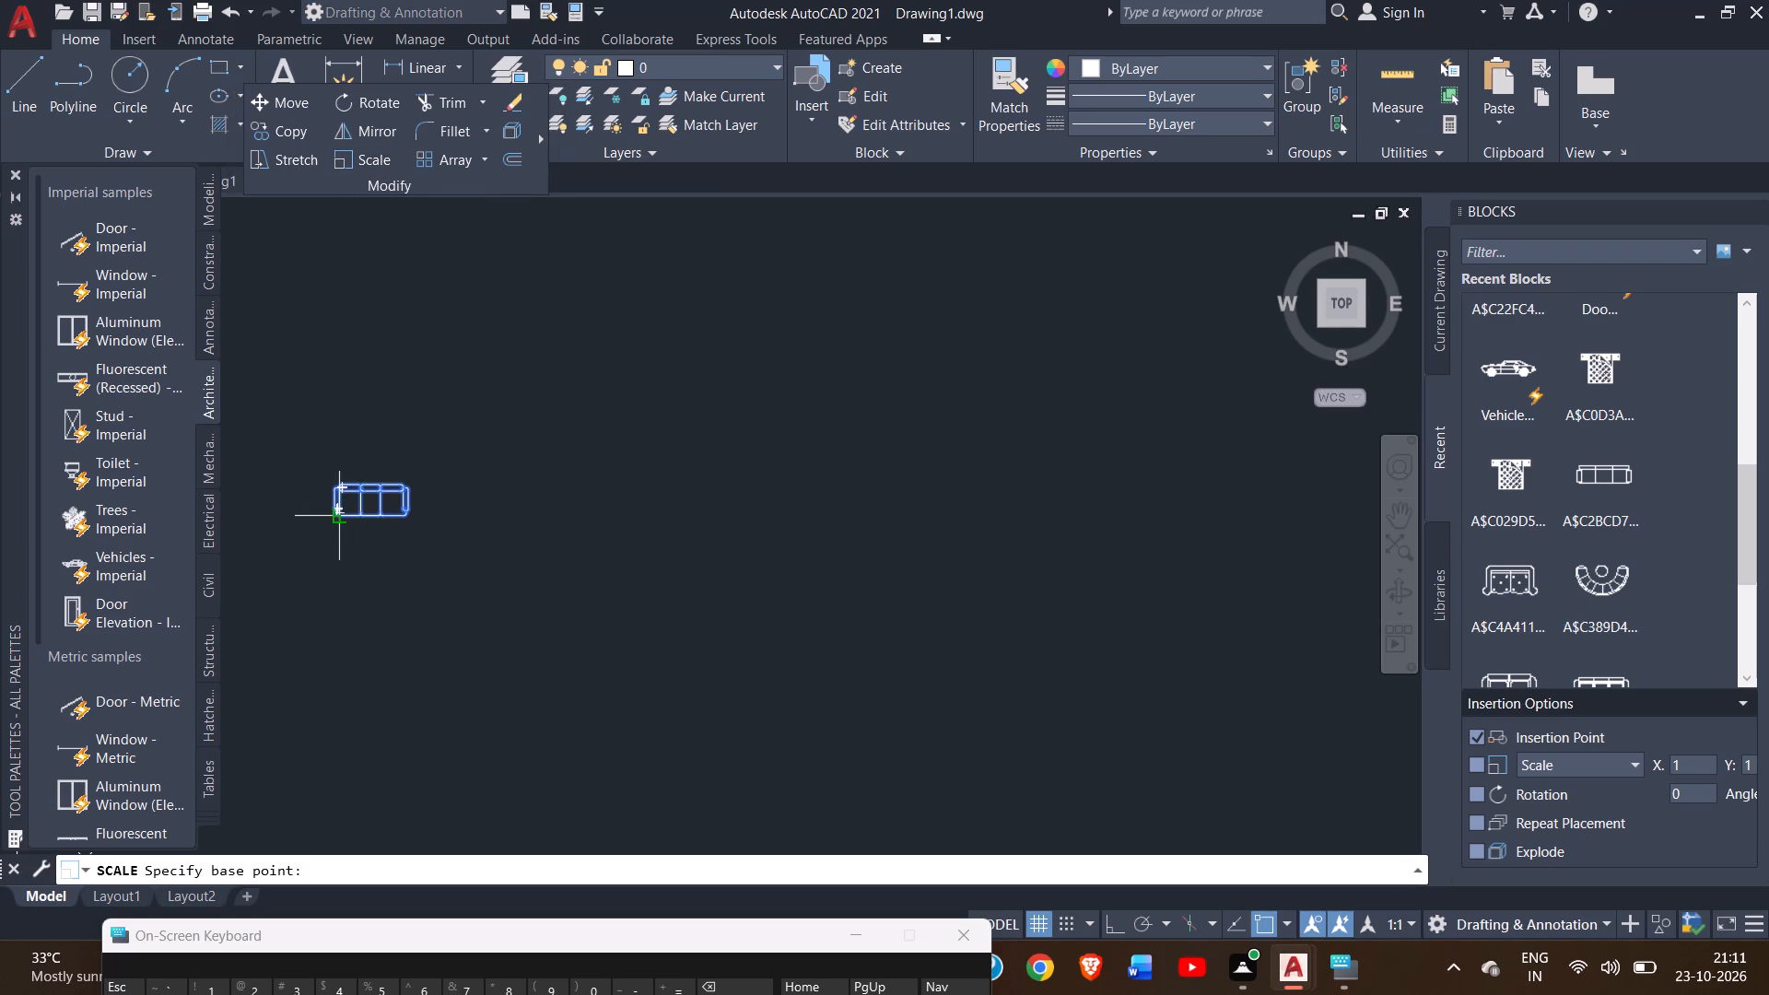
{"action": "left_click", "coordinate": [342, 517]}
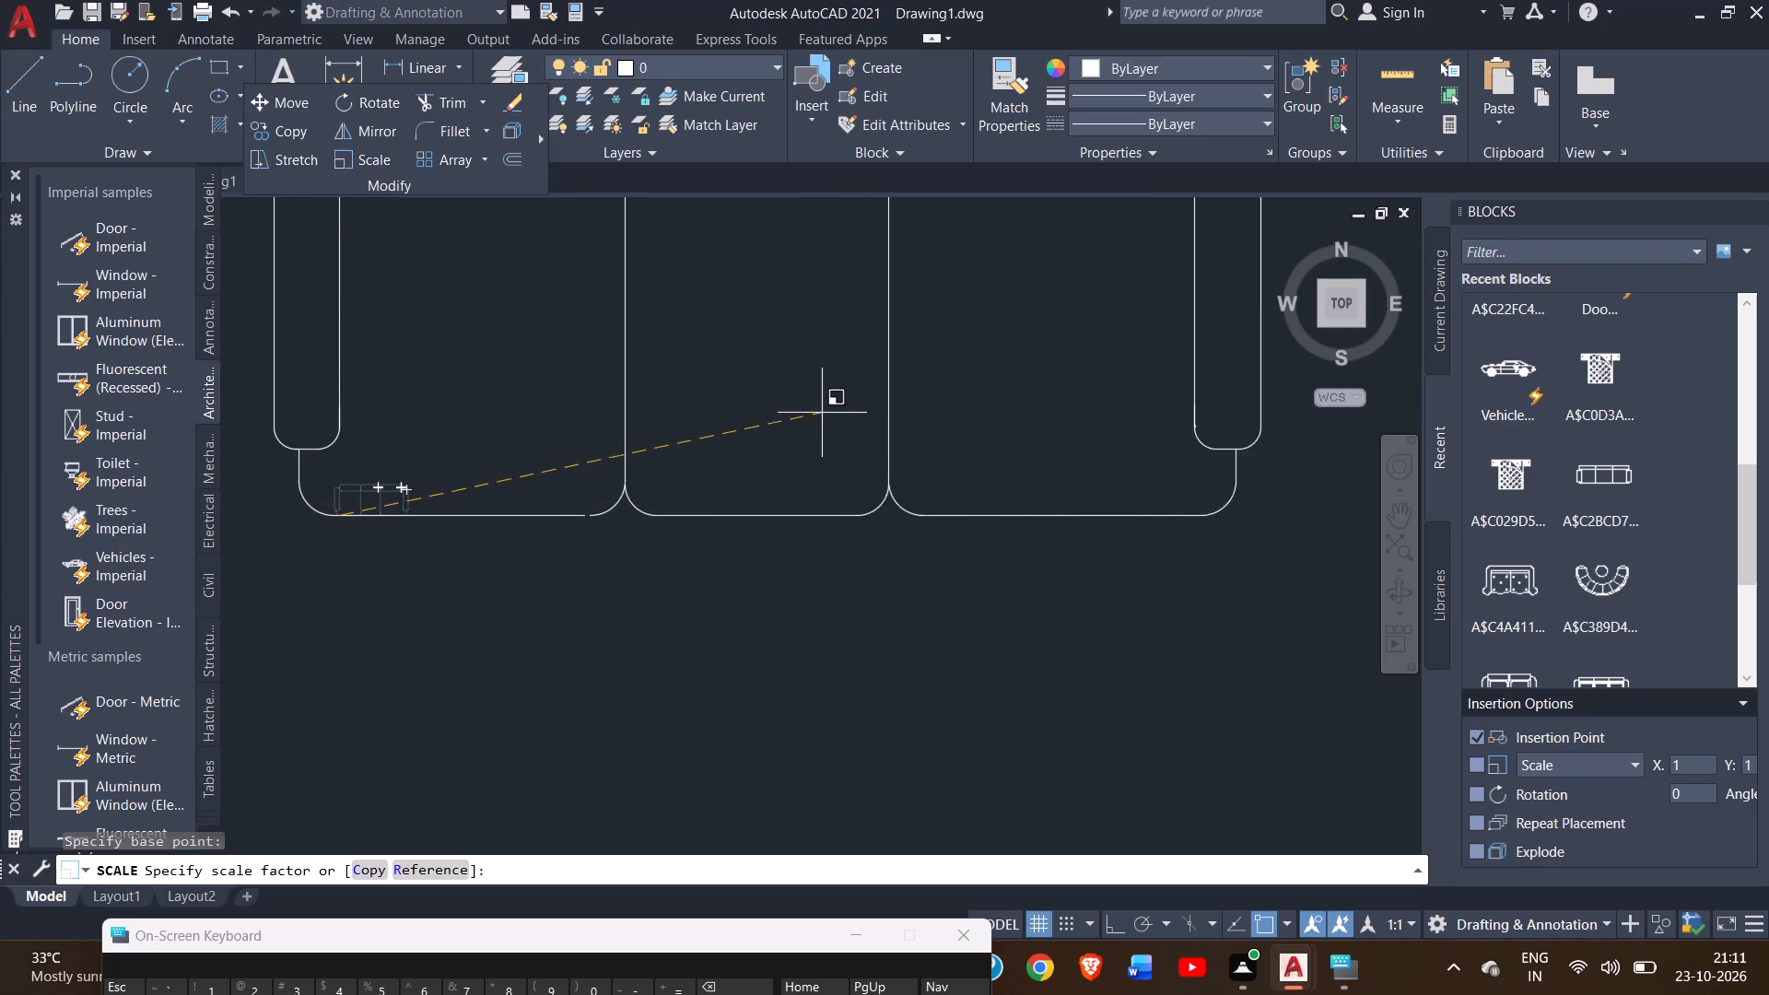
{"action": "left_click", "coordinate": [860, 410]}
Enlarge the three-seat sofa a second time freehand from its southwest front corner.
{"action": "scroll", "coordinate": [860, 410], "scroll_direction": "down", "scroll_amount": 2, "text": "ctrl"}
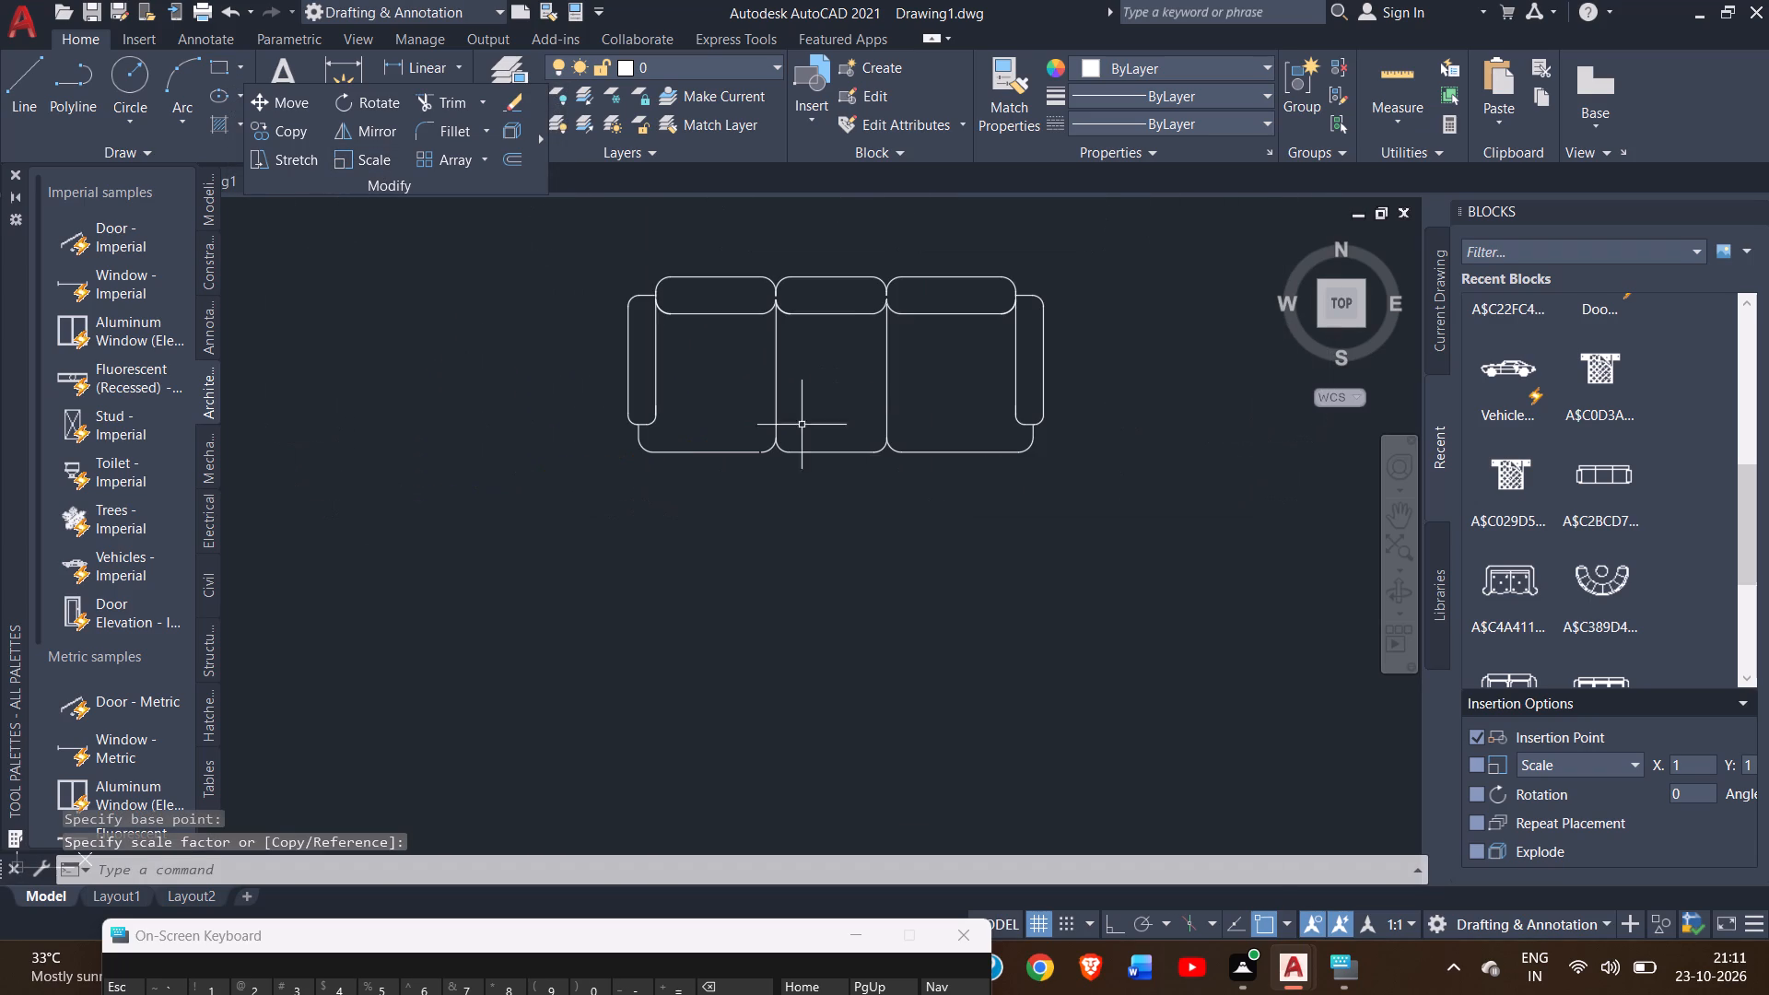
{"action": "left_click", "coordinate": [642, 422]}
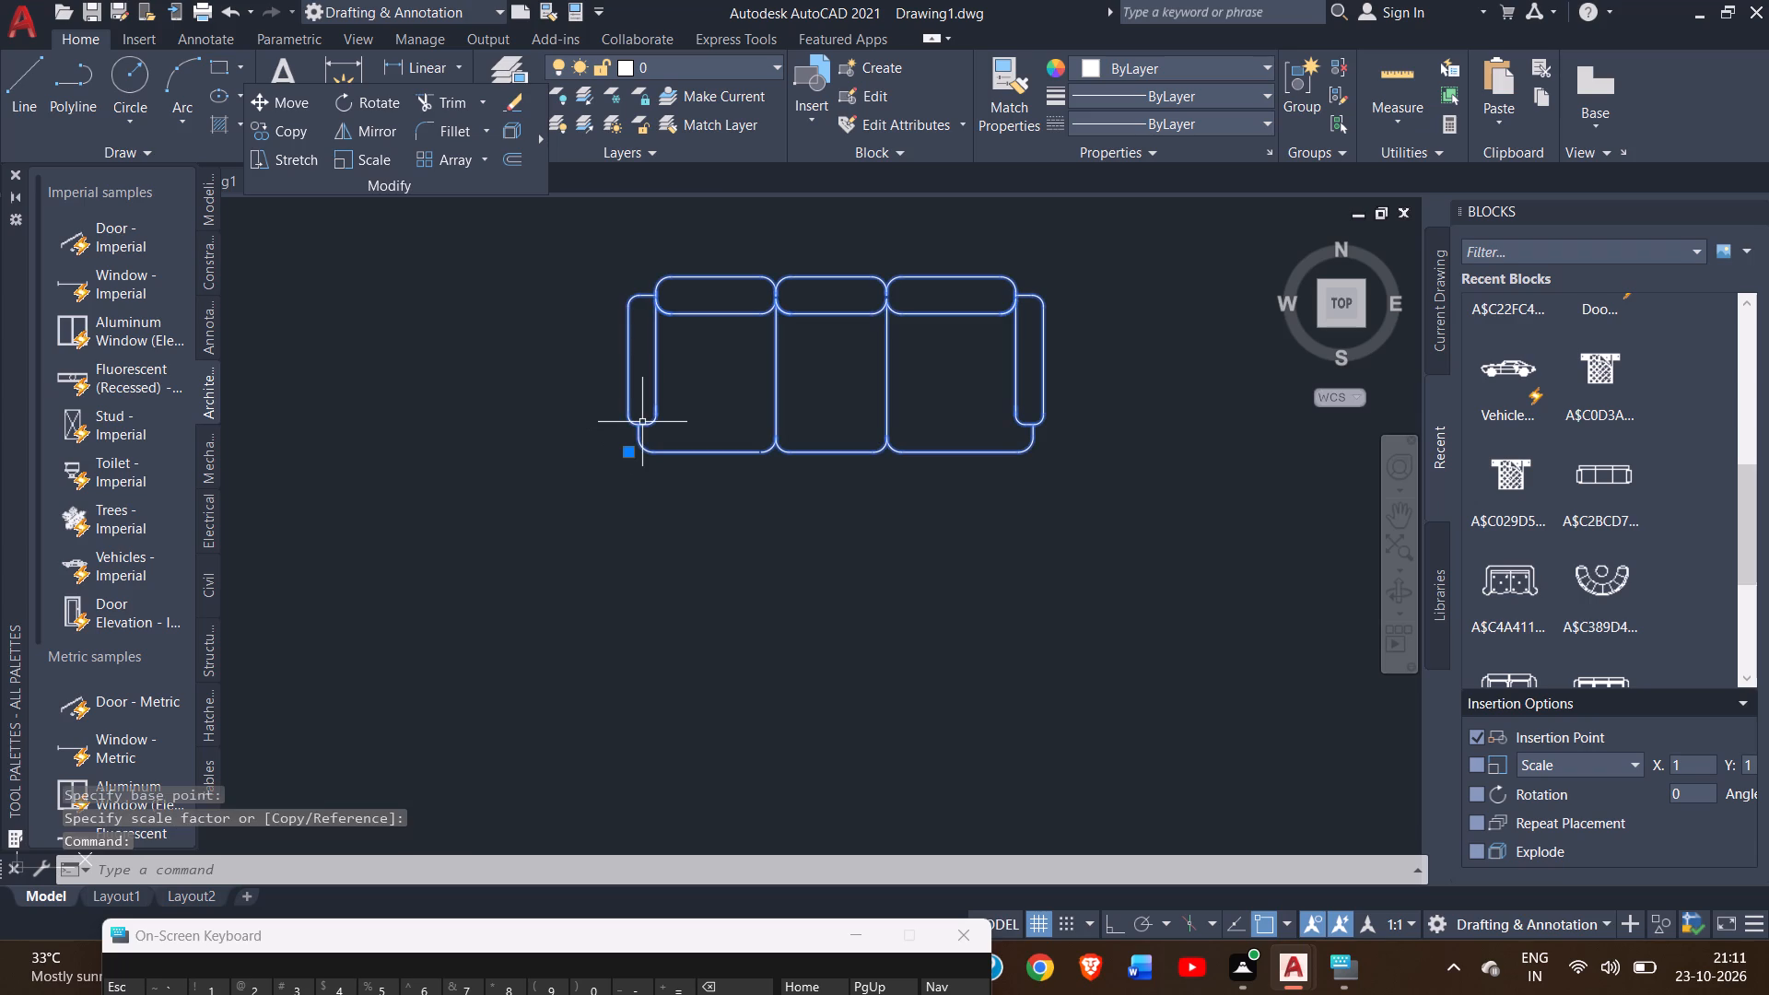
{"action": "left_click", "coordinate": [359, 162]}
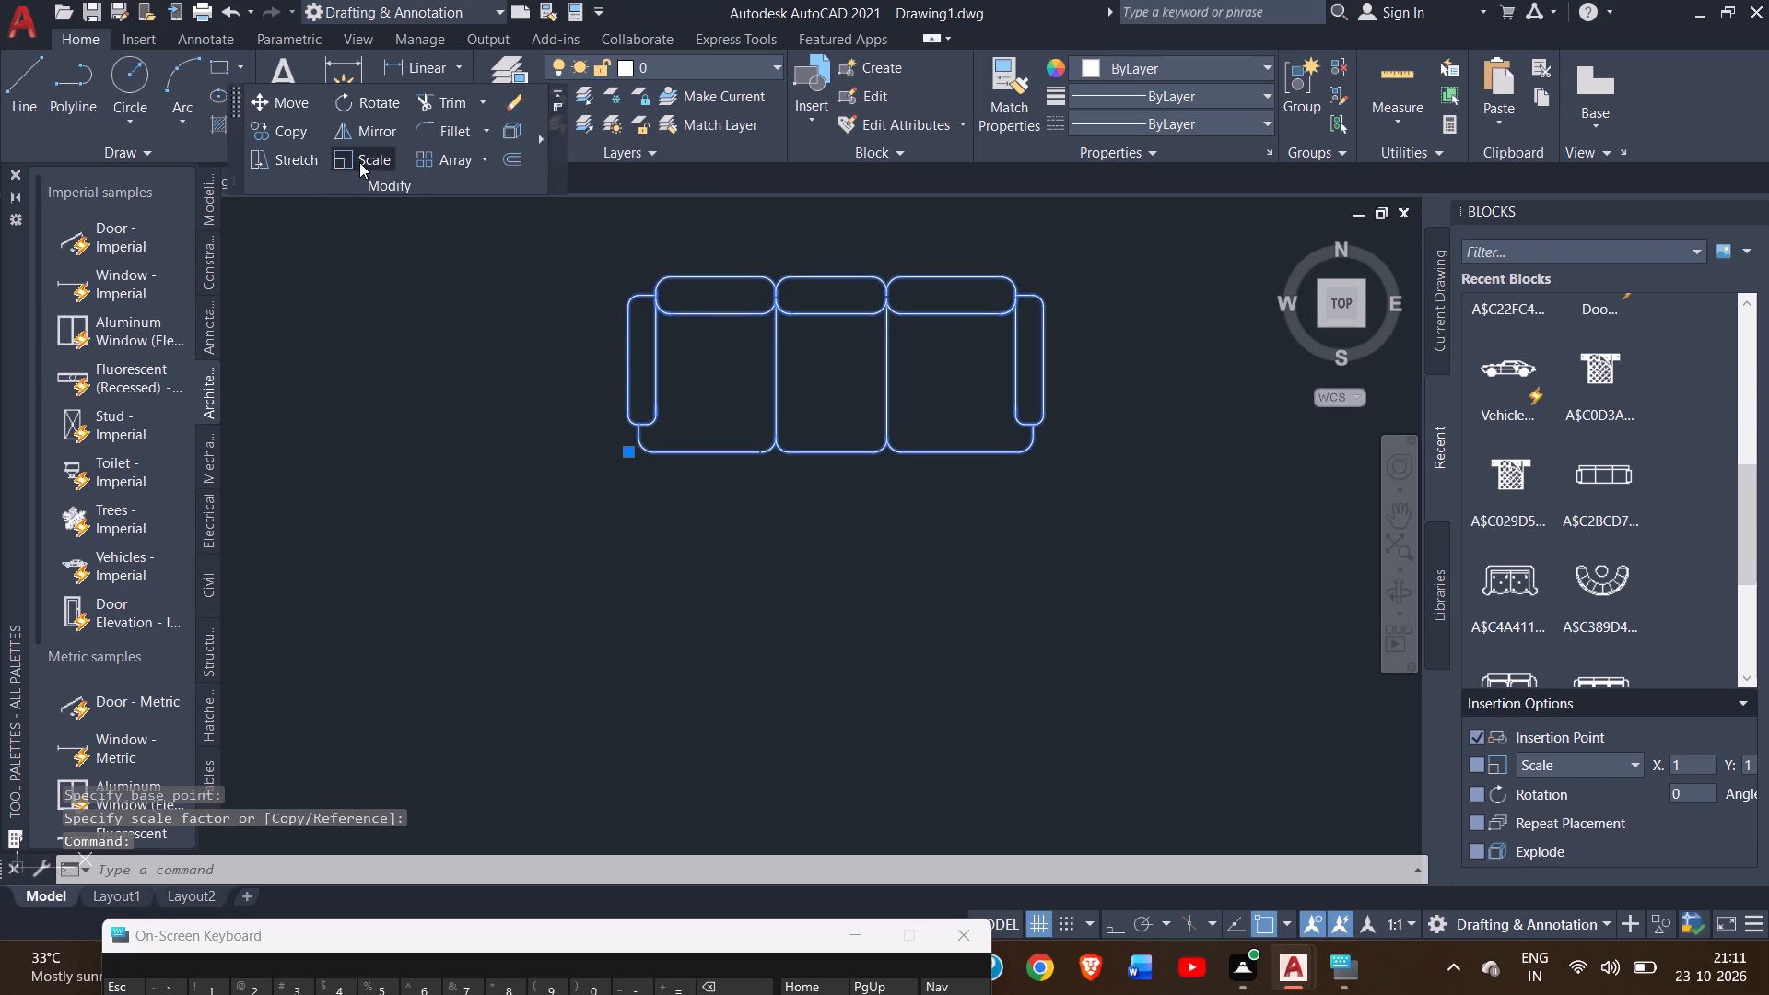
{"action": "left_click", "coordinate": [648, 453]}
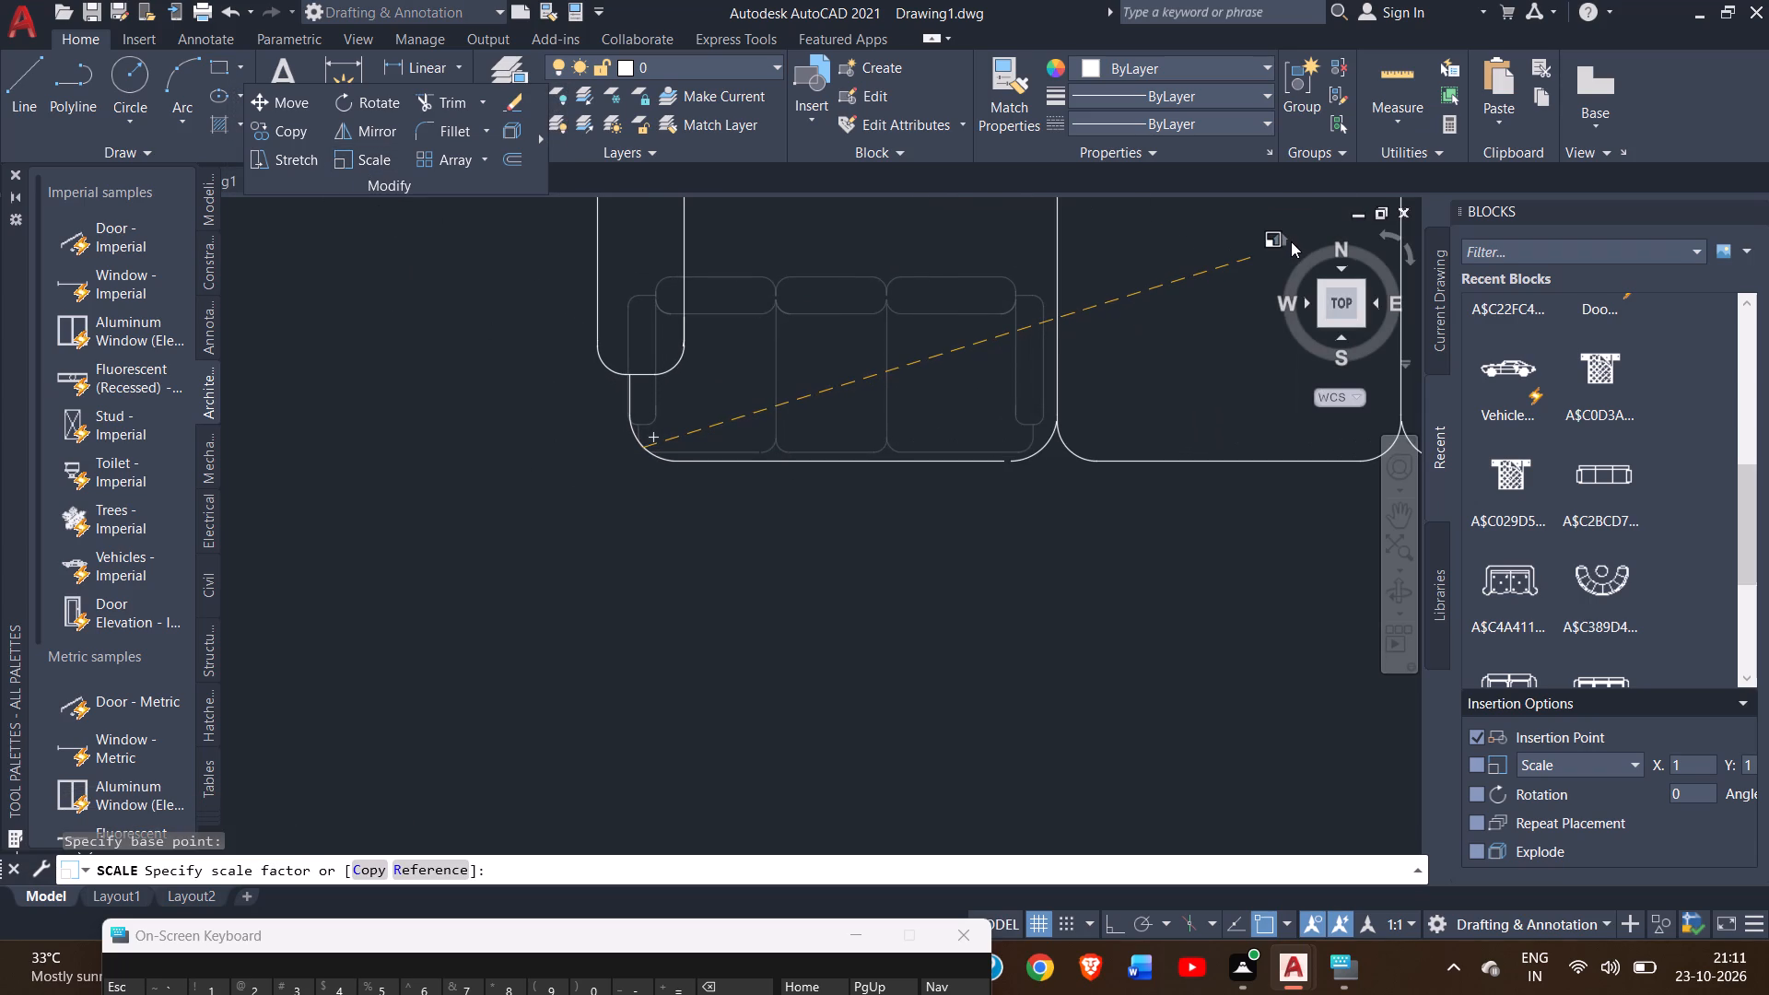
{"action": "left_click", "coordinate": [1241, 241]}
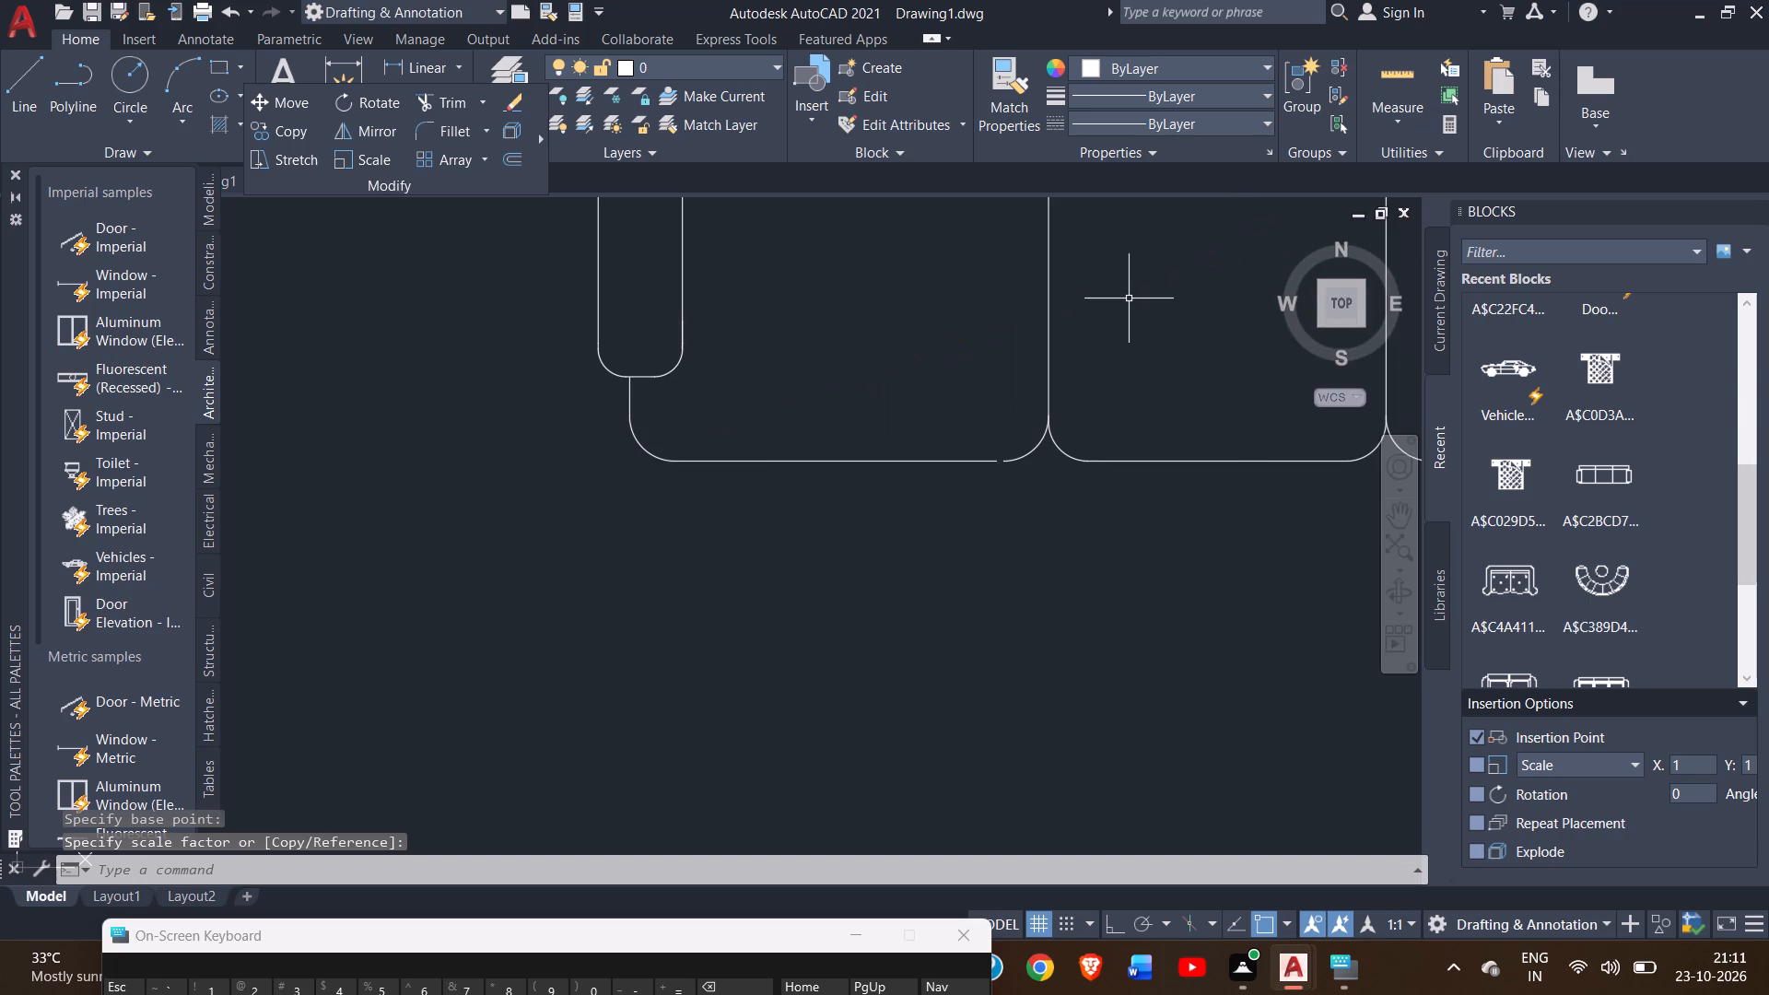
Scale the whole three-seat sofa up a third time freehand, again based on its southwest front corner.
{"action": "scroll", "coordinate": [1127, 298], "scroll_direction": "down", "scroll_amount": 2, "text": "ctrl"}
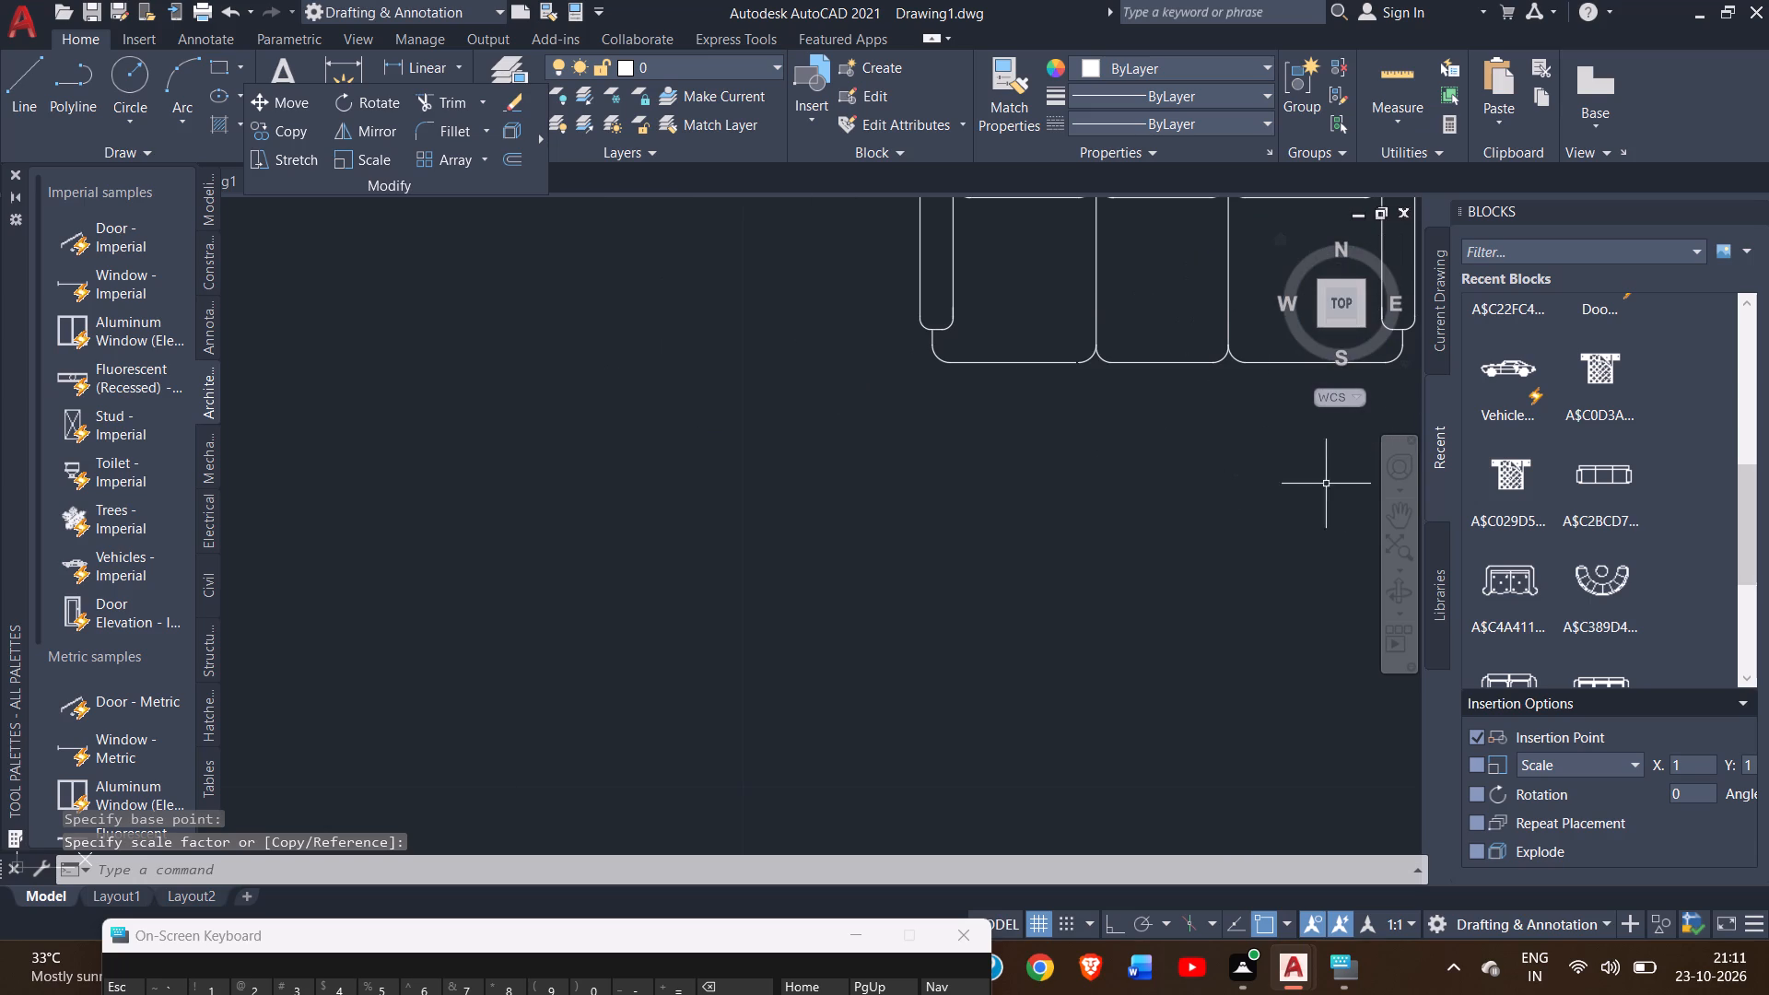
{"action": "left_click", "coordinate": [1395, 504]}
{"action": "left_click_drag", "start_coordinate": [1237, 470], "coordinate": [926, 581]}
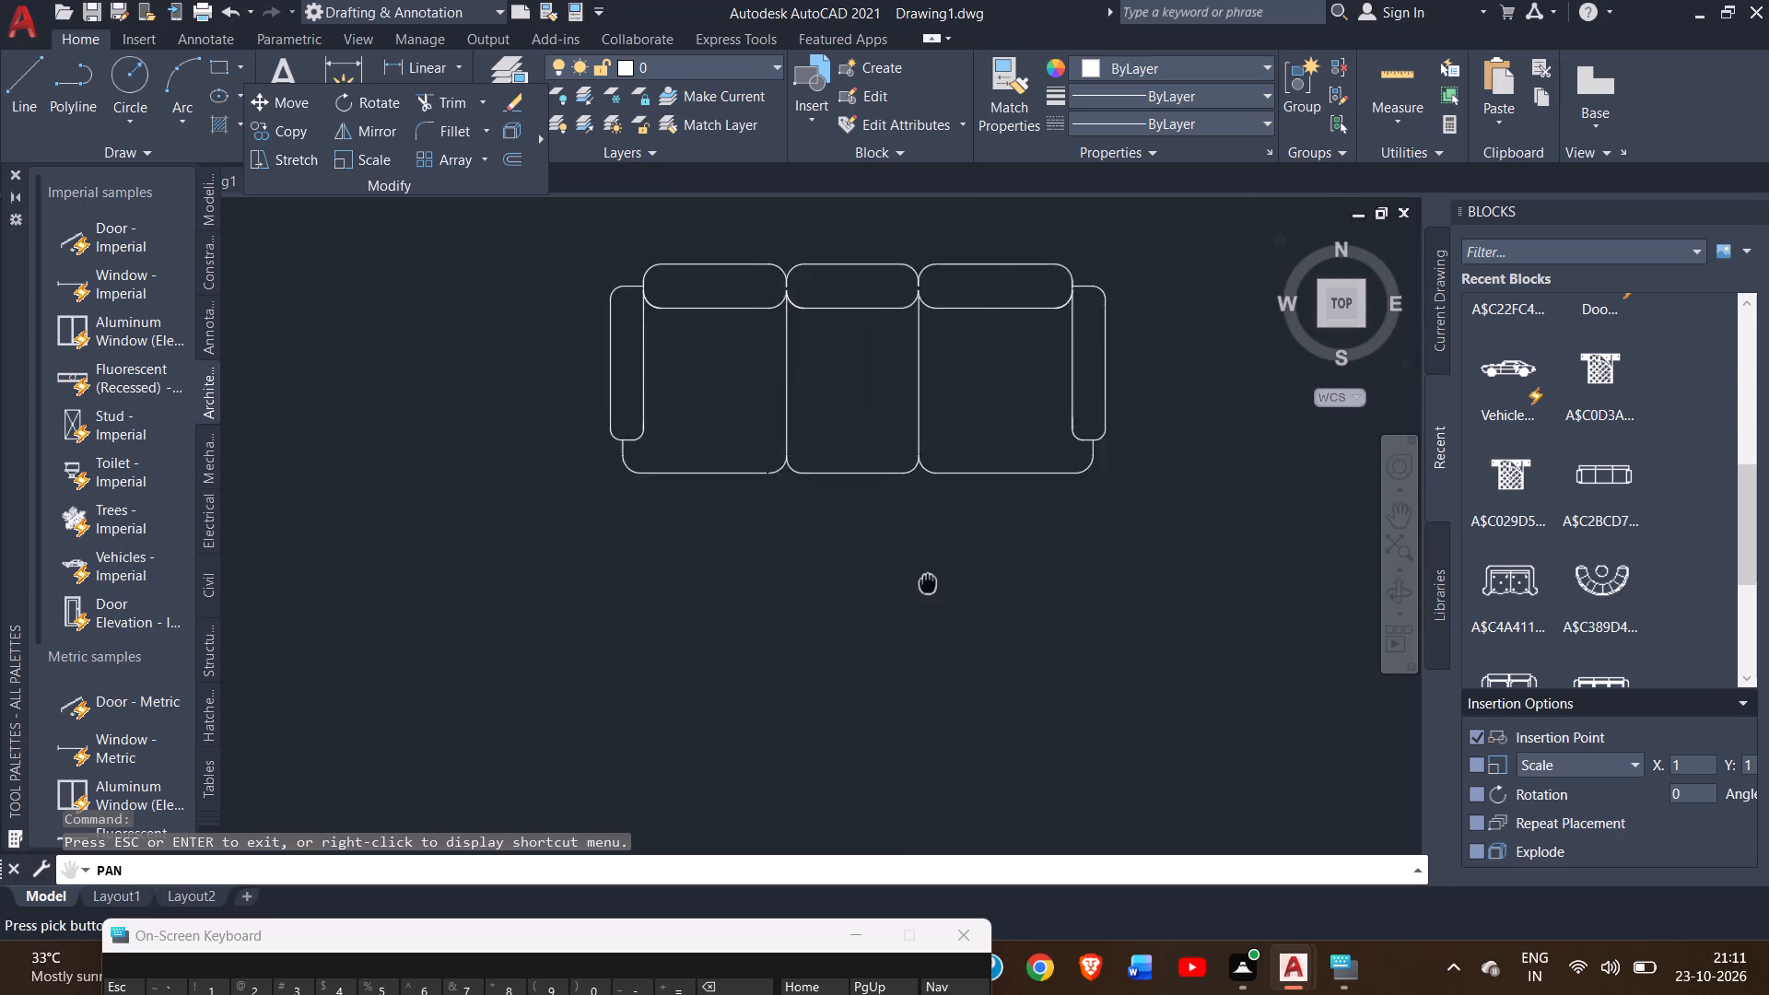
{"action": "left_click_drag", "start_coordinate": [926, 581], "coordinate": [712, 686]}
{"action": "right_click", "coordinate": [903, 531]}
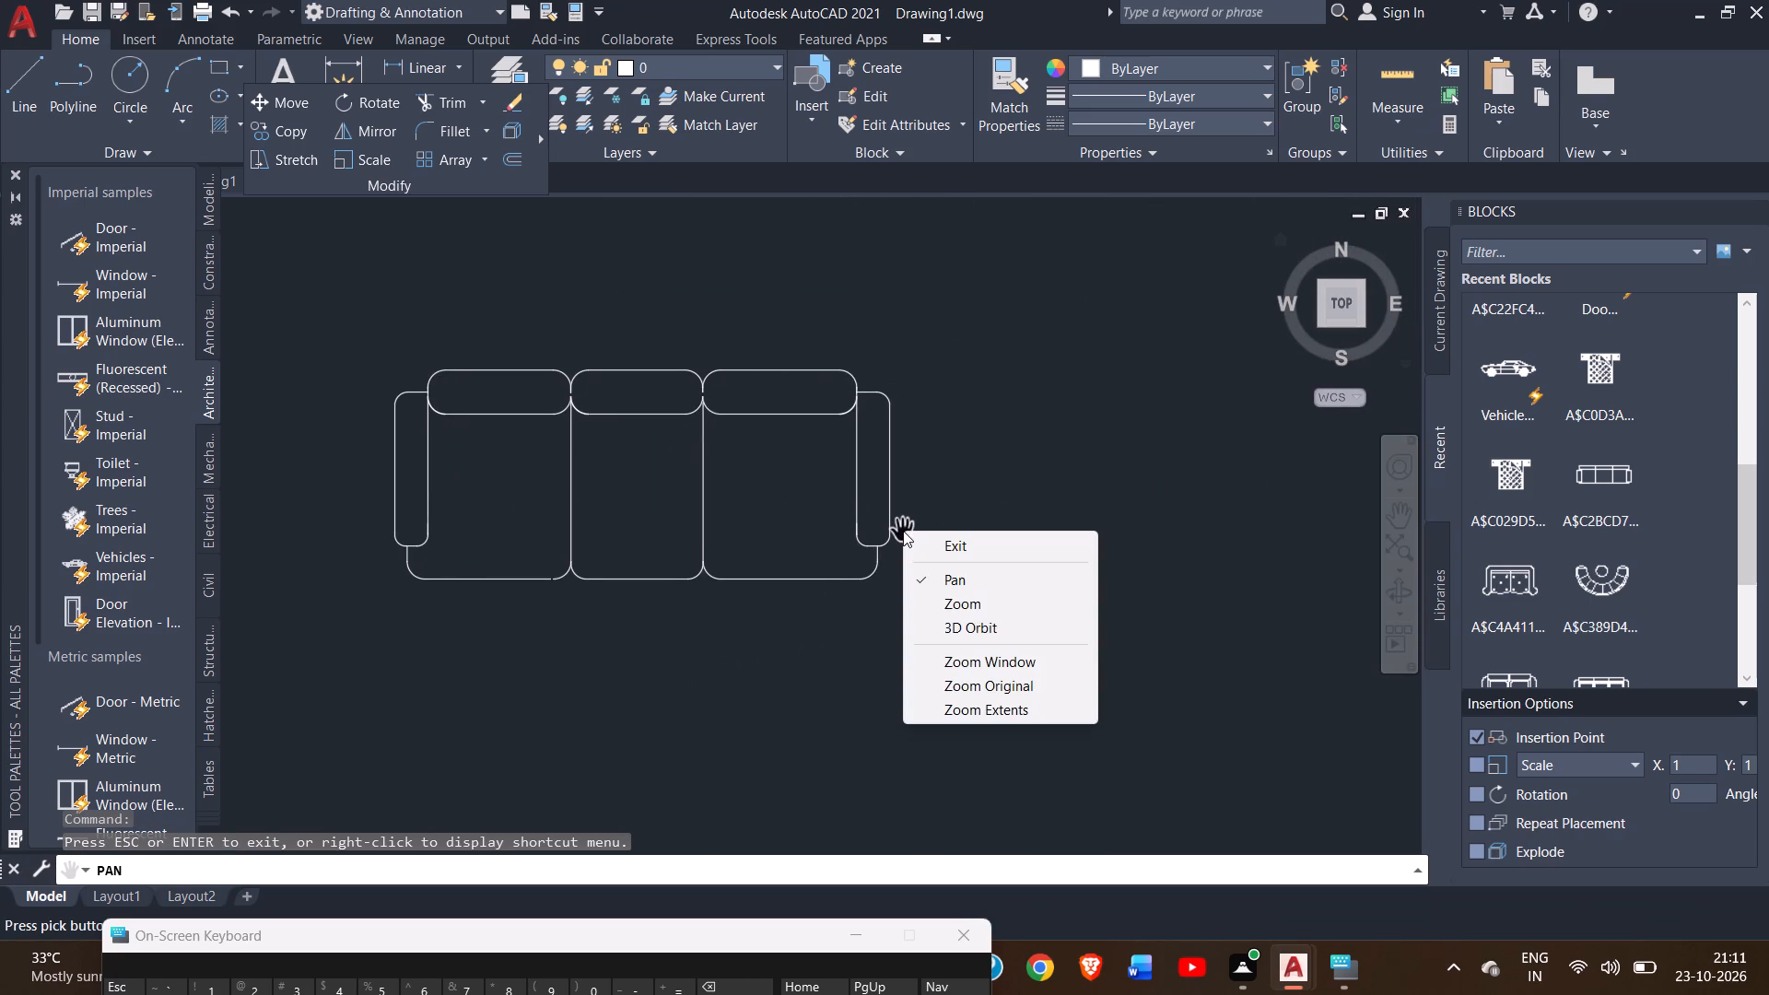
{"action": "left_click", "coordinate": [916, 550]}
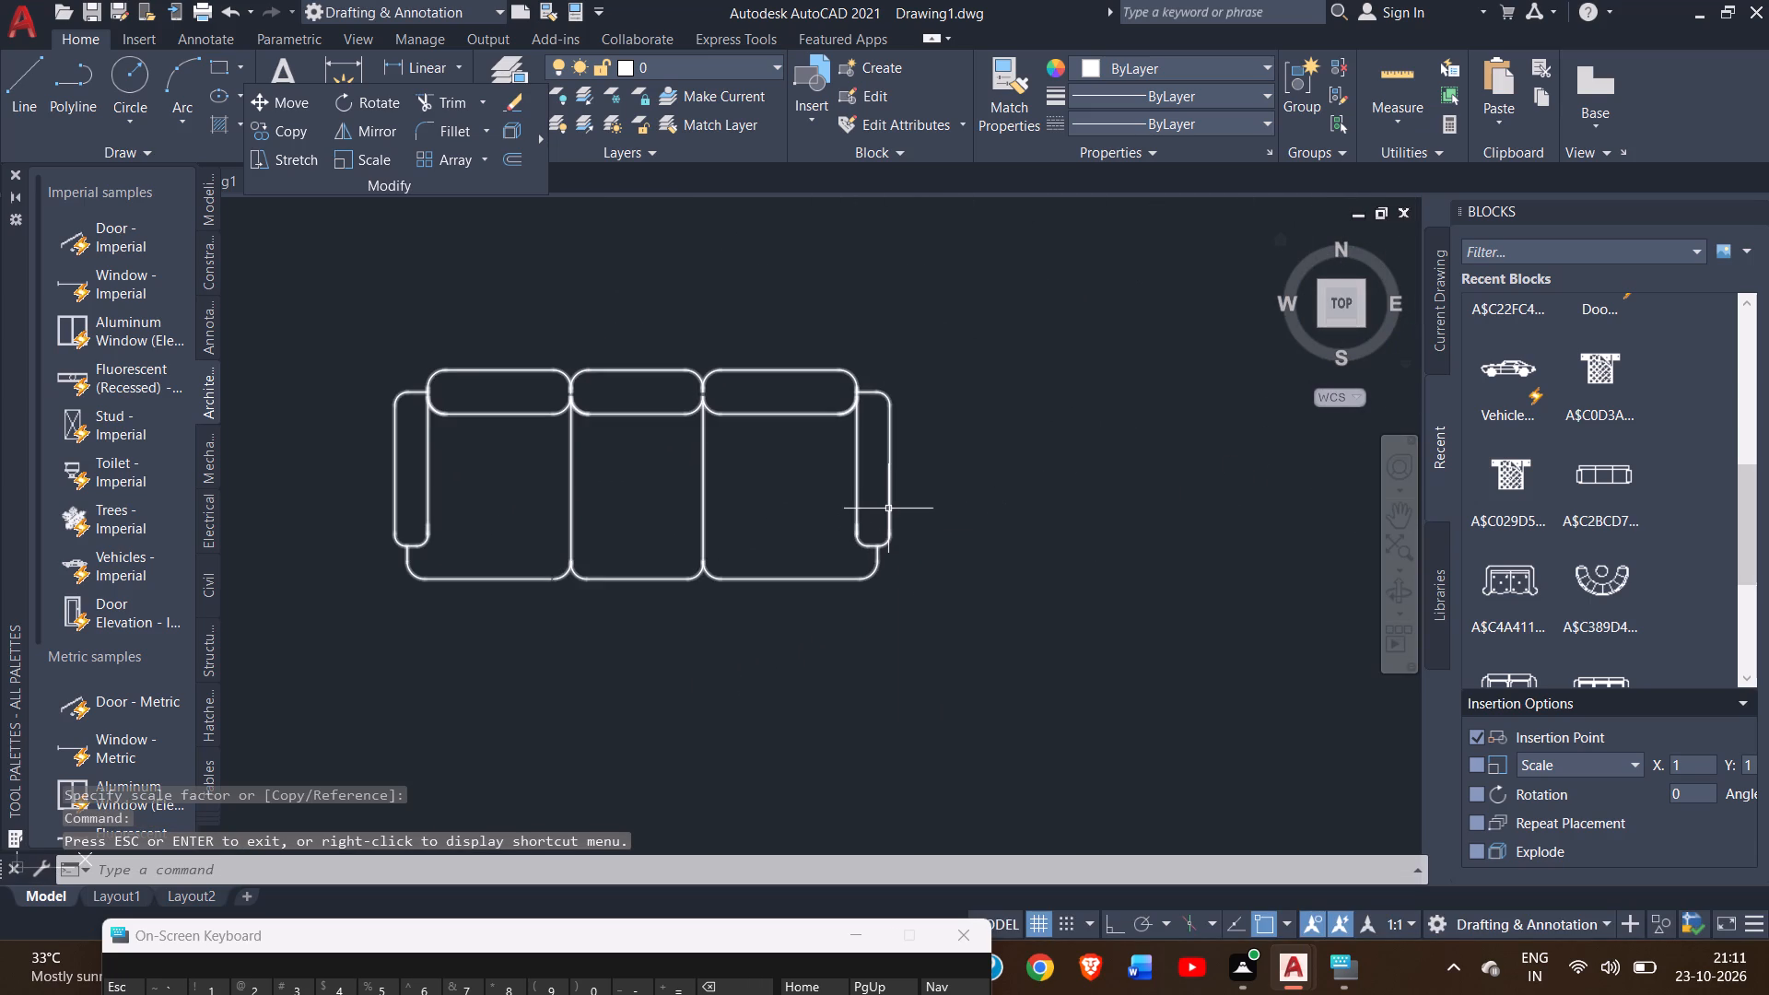
{"action": "left_click", "coordinate": [888, 509]}
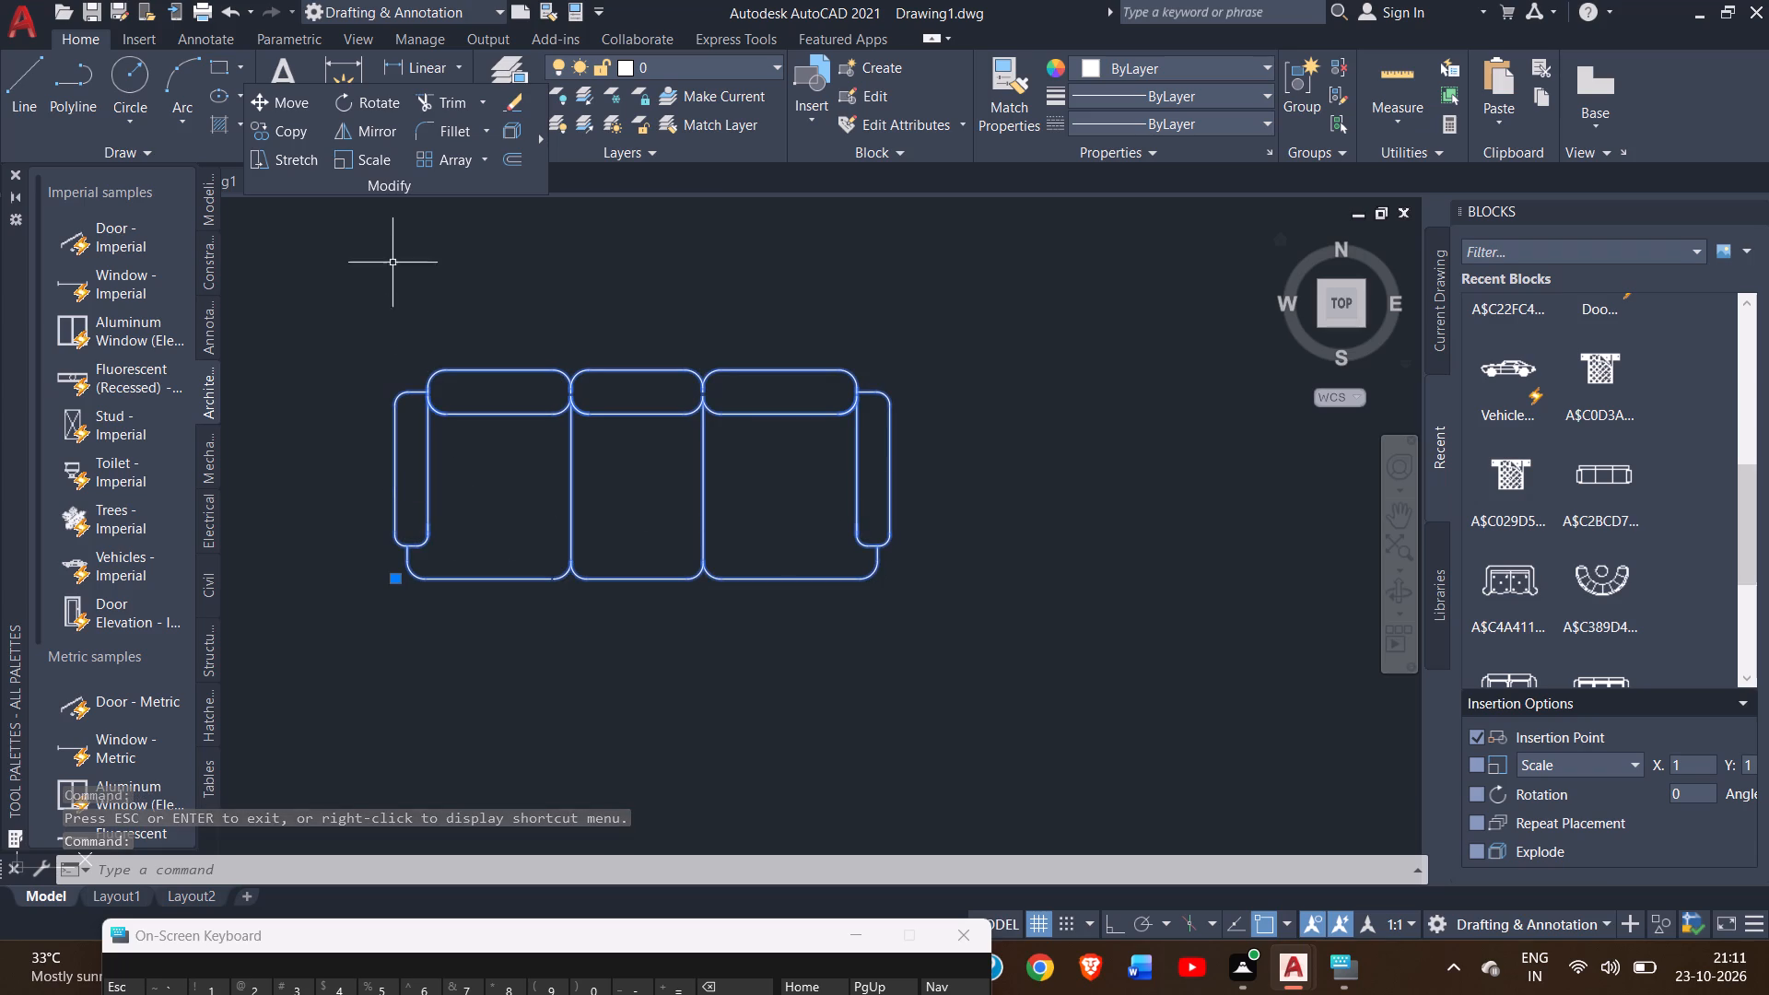
{"action": "left_click", "coordinate": [373, 168]}
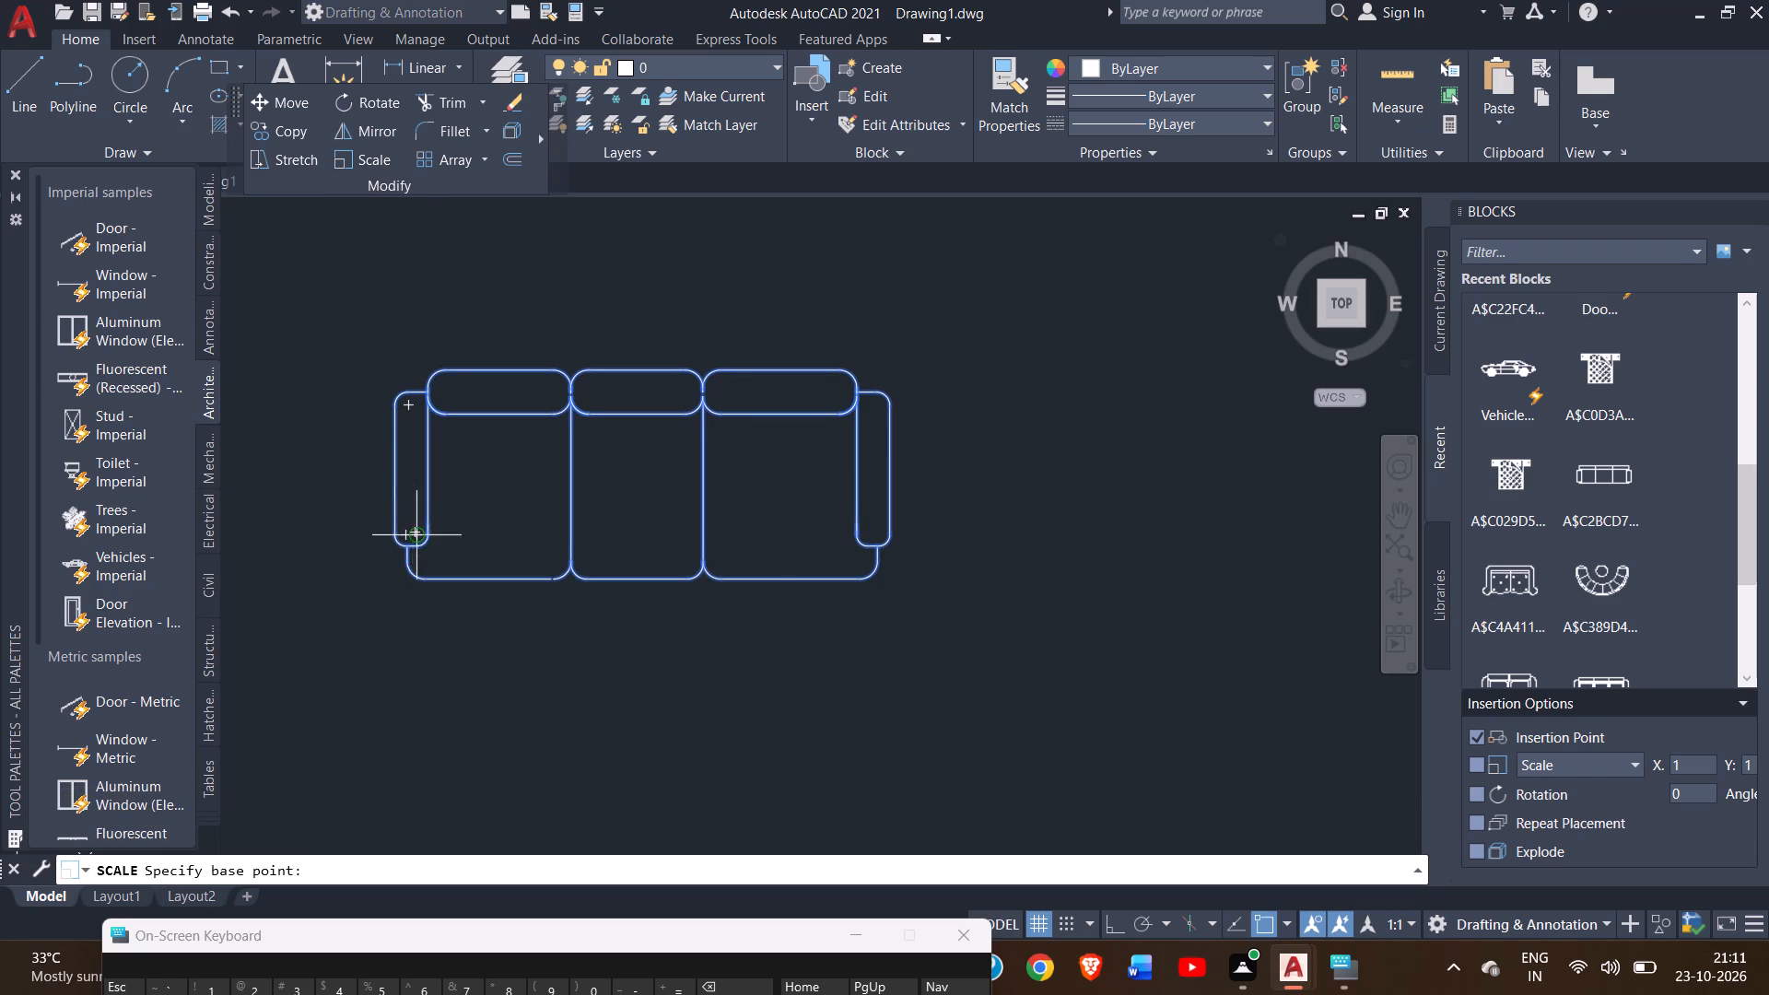
{"action": "left_click_drag", "start_coordinate": [413, 579], "coordinate": [726, 486]}
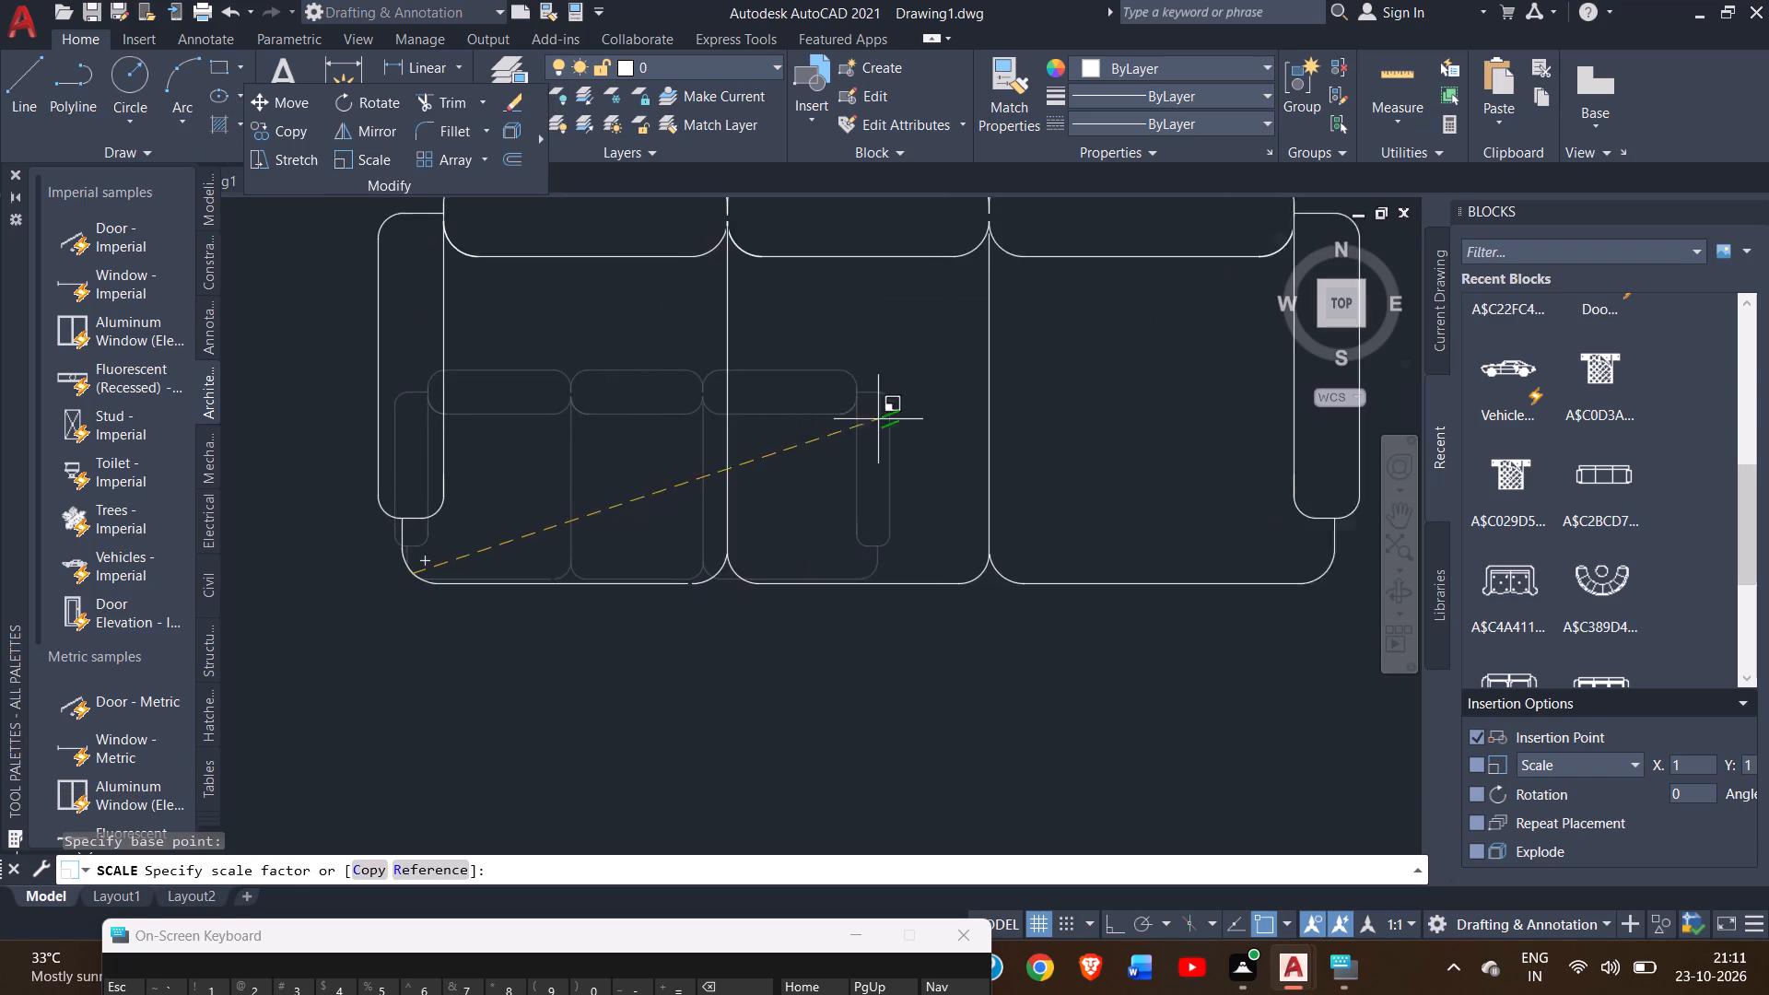
{"action": "left_click", "coordinate": [1075, 299]}
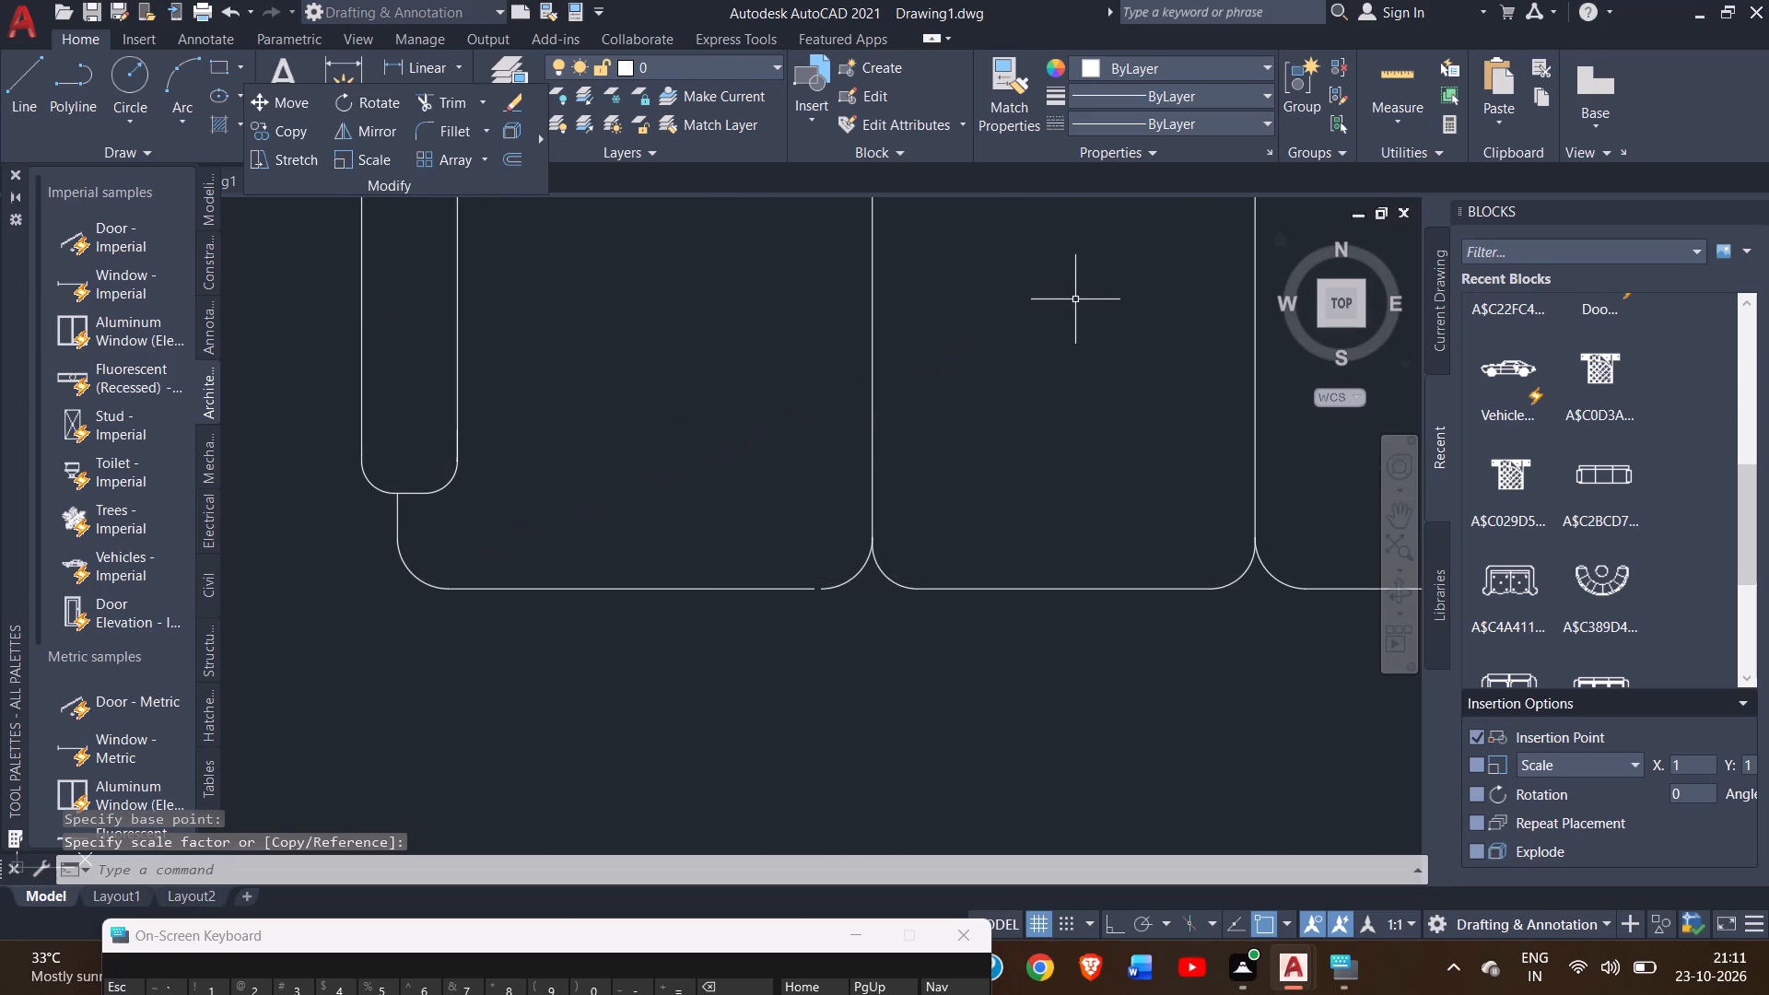
Enlarge the three-seat sofa a fourth time freehand, with the base point where the west armrest meets the seat front.
{"action": "scroll", "coordinate": [829, 411], "scroll_direction": "down", "scroll_amount": 2, "text": "ctrl"}
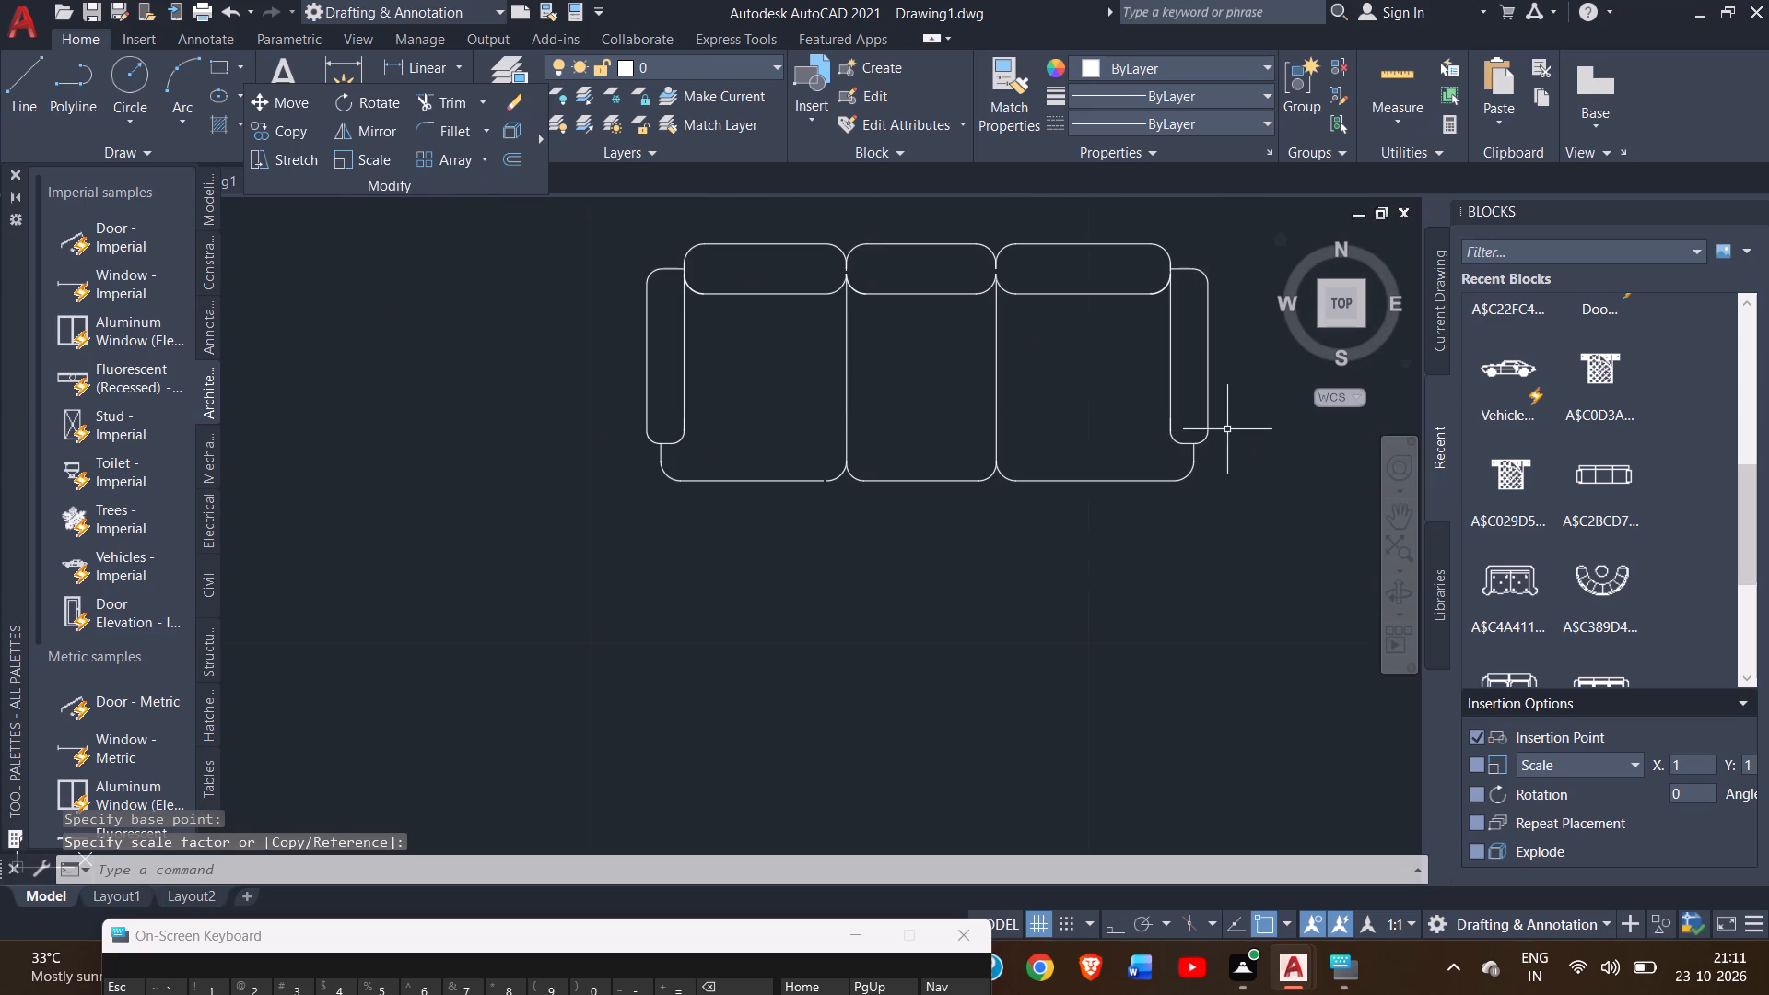
{"action": "left_click", "coordinate": [1404, 520]}
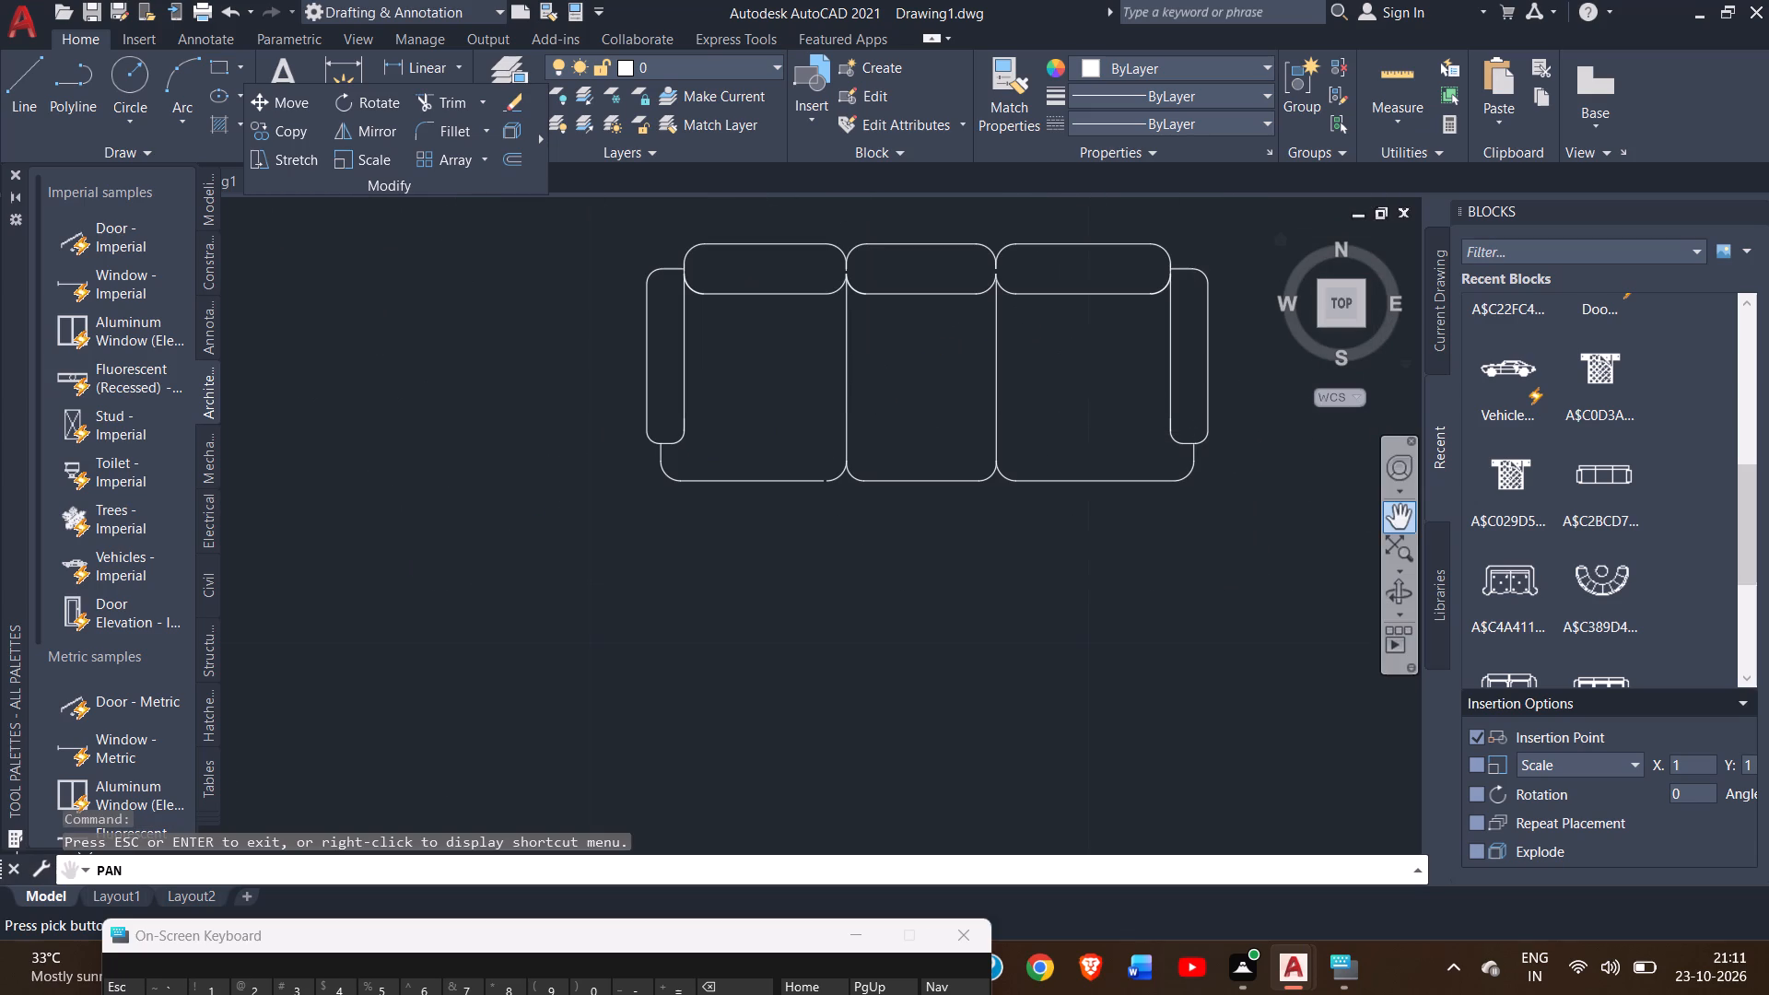
{"action": "left_click_drag", "start_coordinate": [1079, 392], "coordinate": [753, 569]}
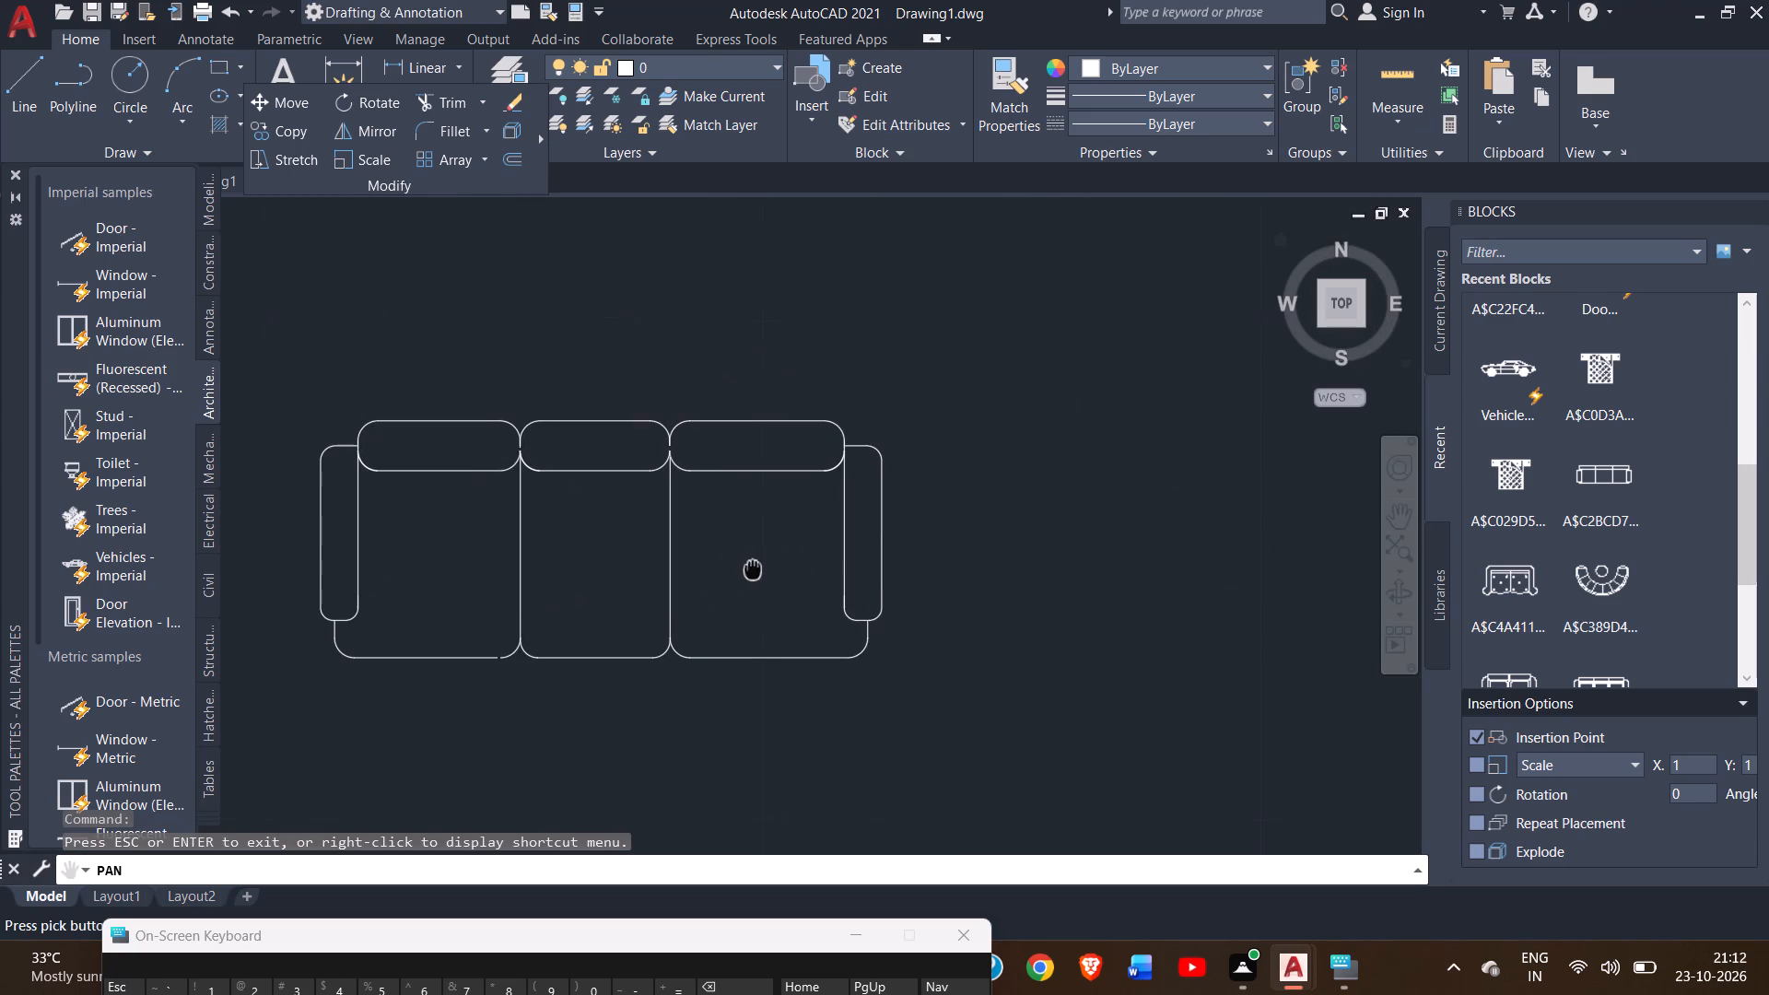
{"action": "left_click_drag", "start_coordinate": [753, 569], "coordinate": [753, 570]}
{"action": "right_click", "coordinate": [881, 291]}
{"action": "left_click", "coordinate": [902, 305]}
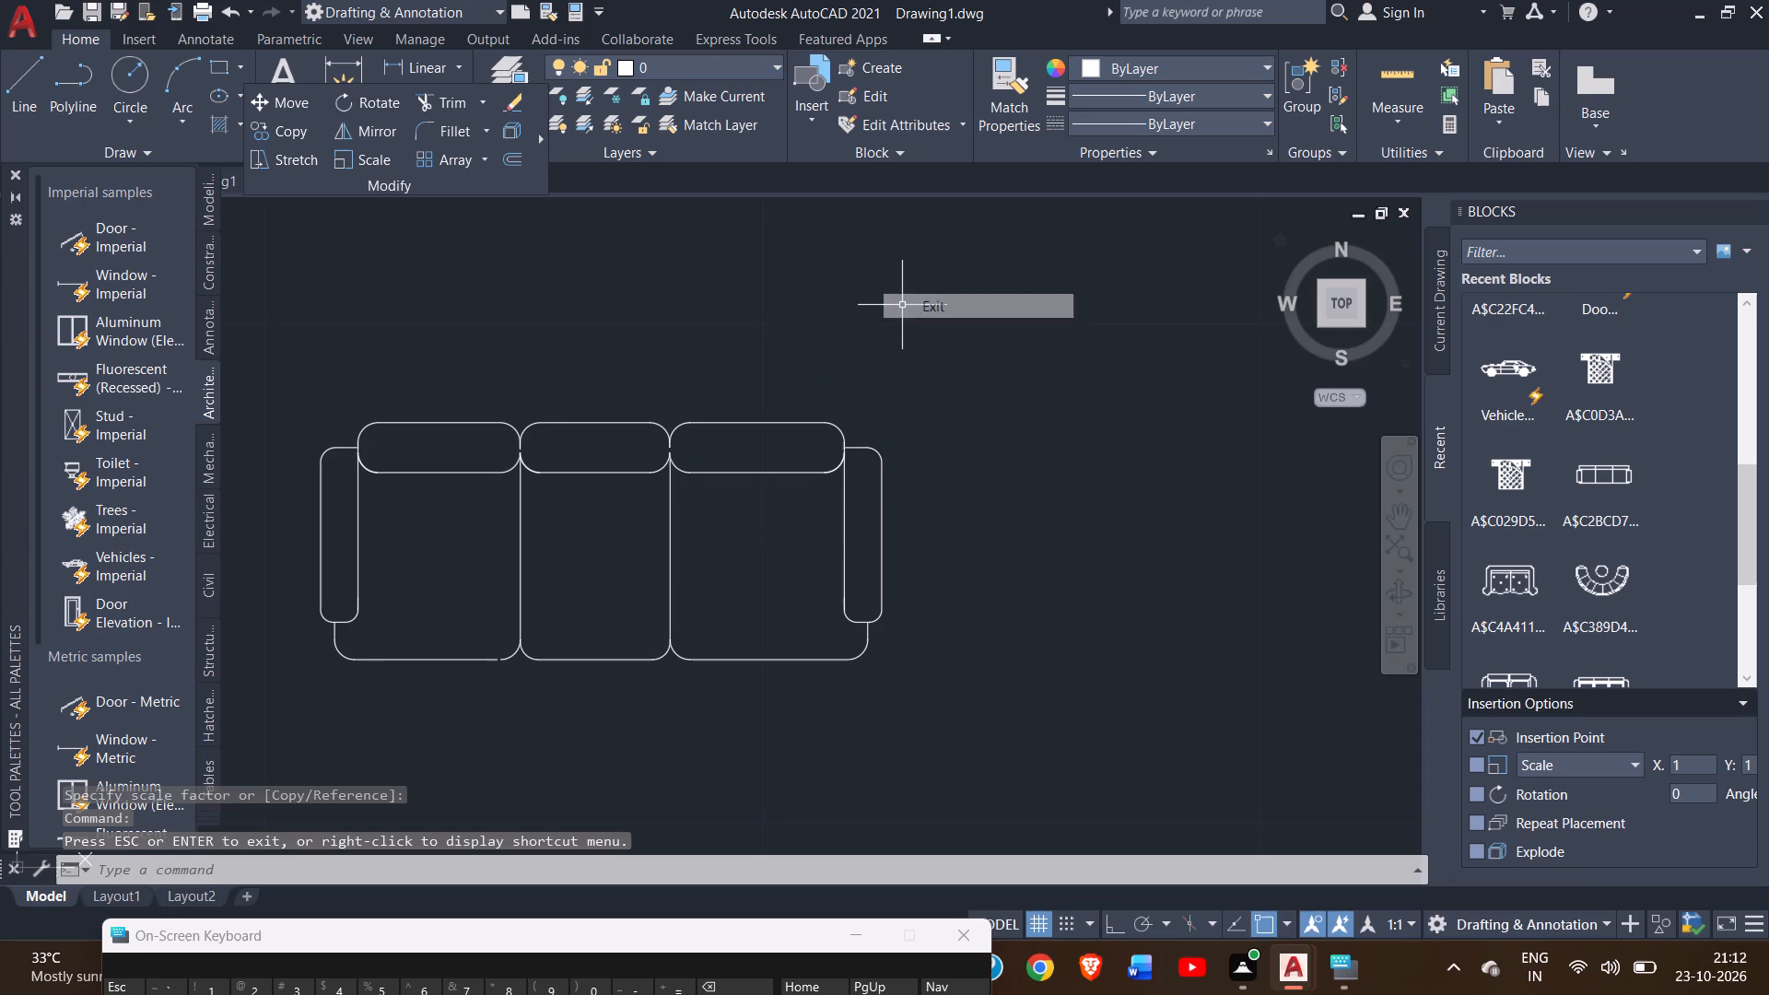
{"action": "left_click", "coordinate": [622, 422]}
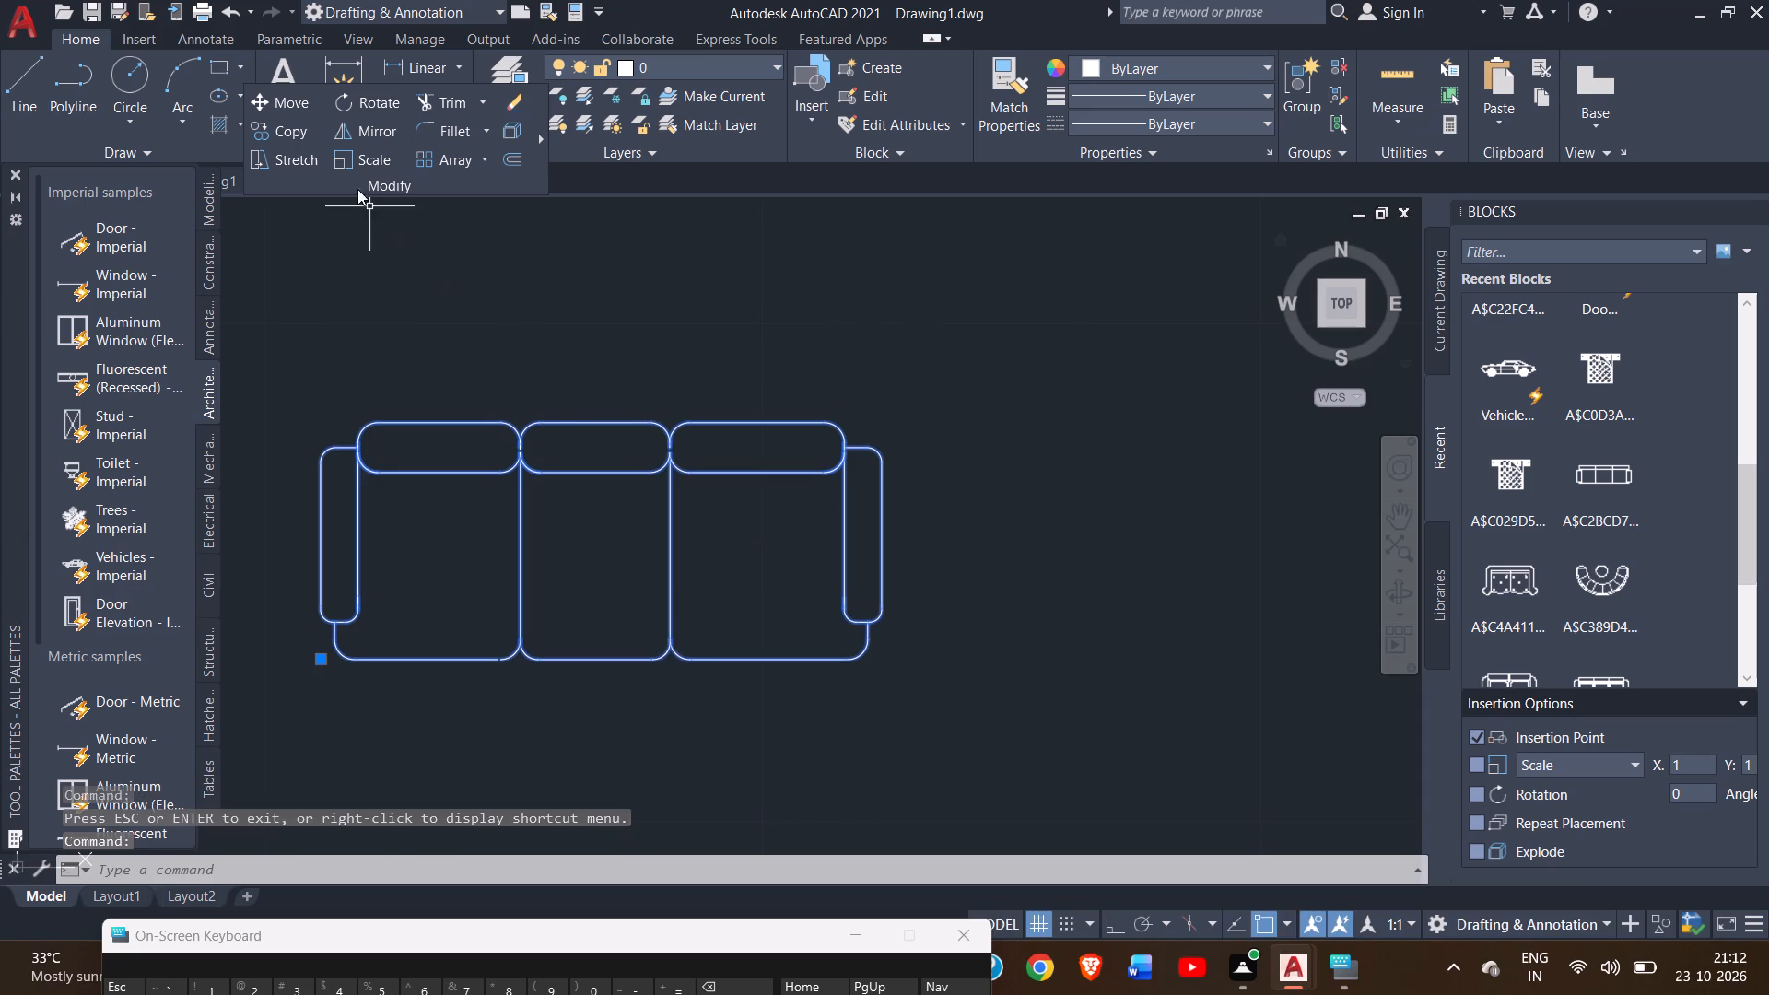
{"action": "left_click", "coordinate": [337, 151]}
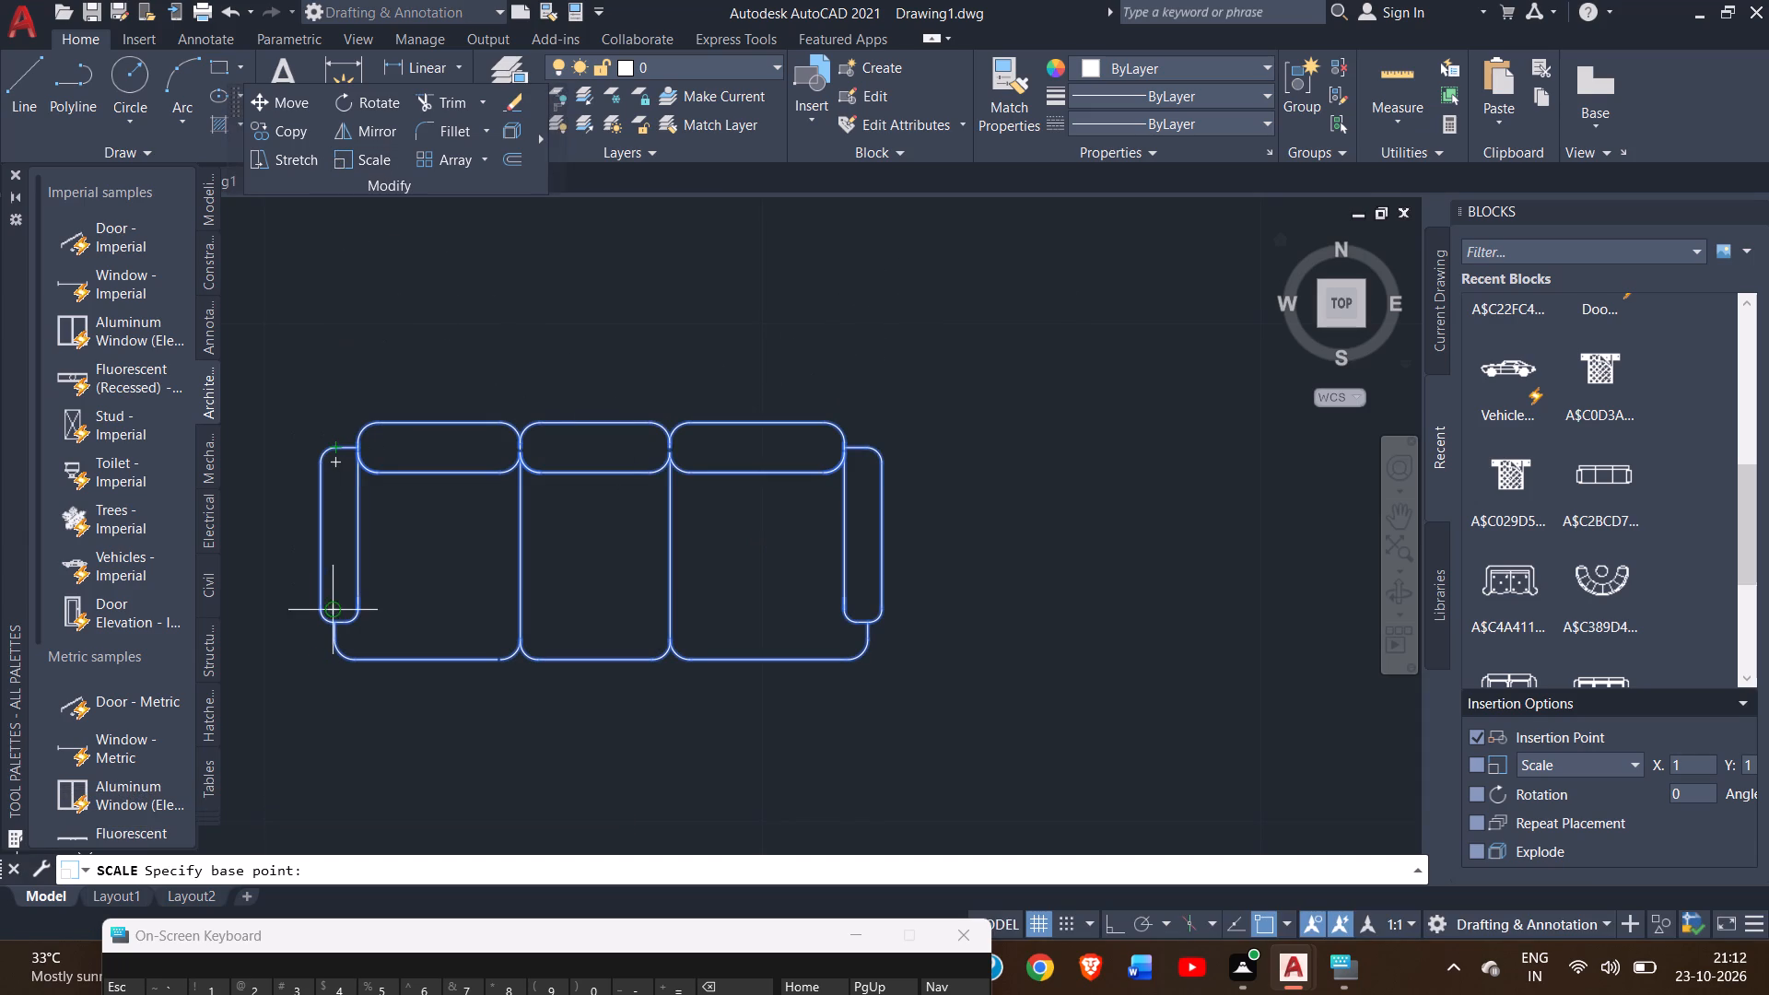
{"action": "left_click_drag", "start_coordinate": [334, 626], "coordinate": [667, 484]}
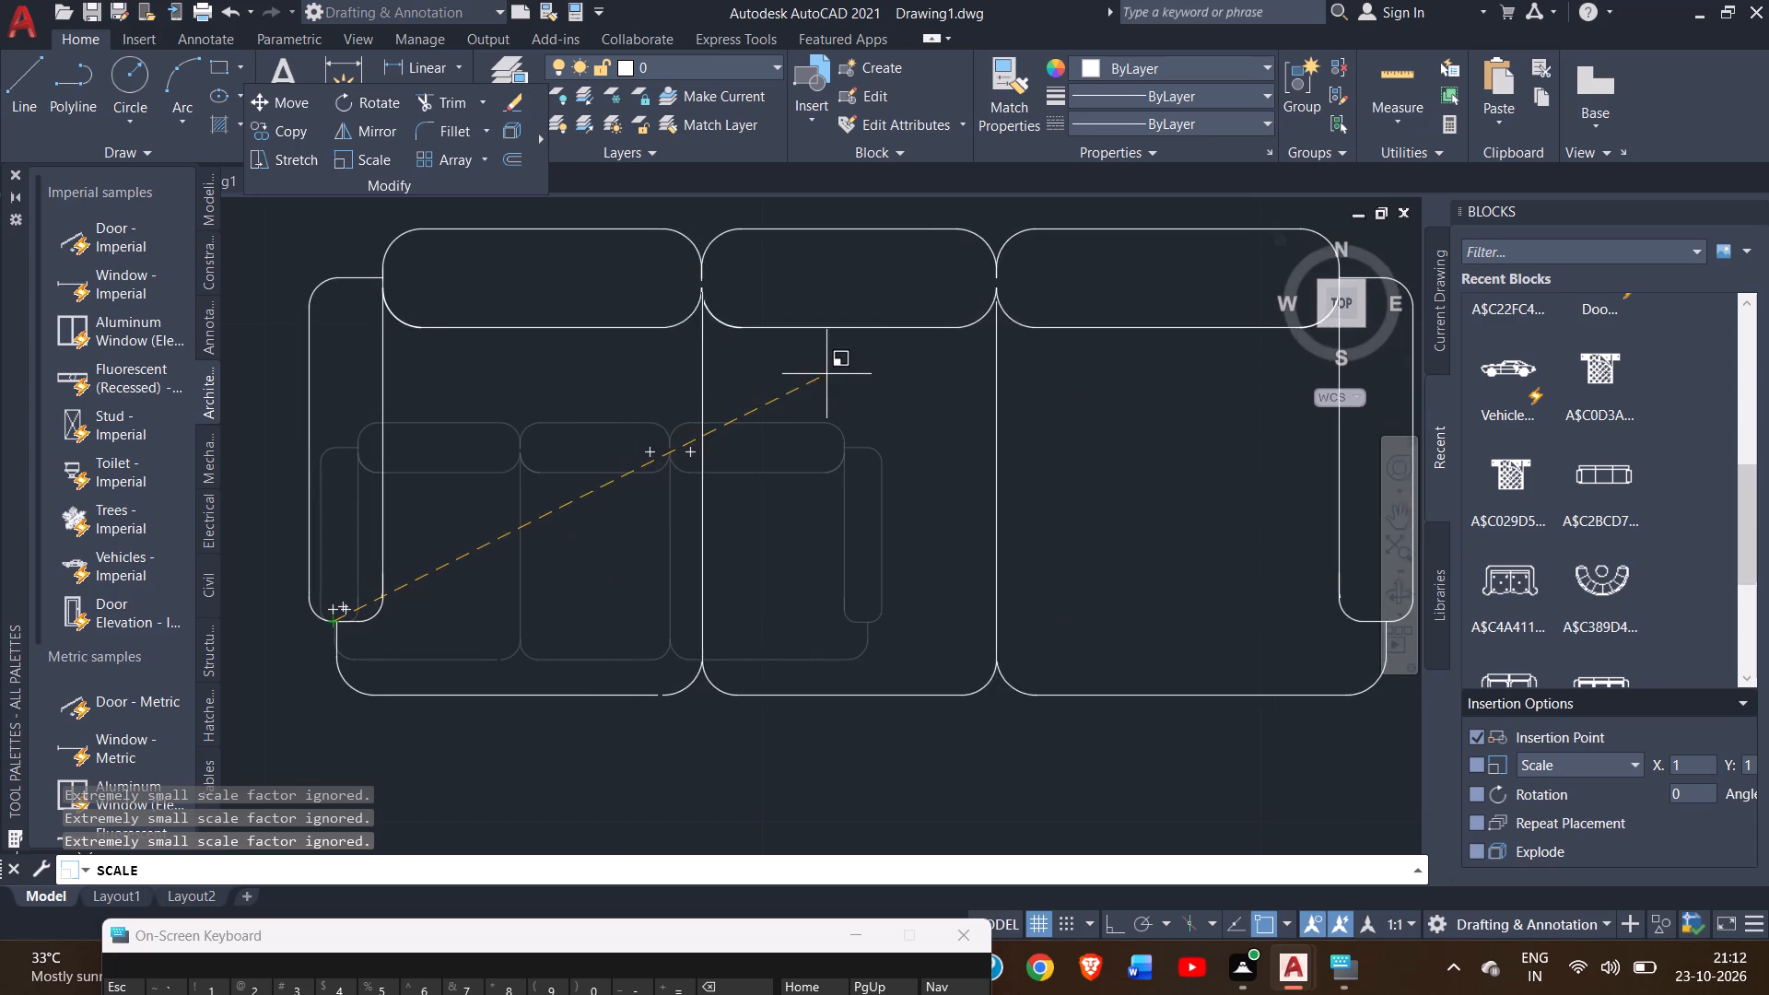
{"action": "left_click", "coordinate": [948, 310]}
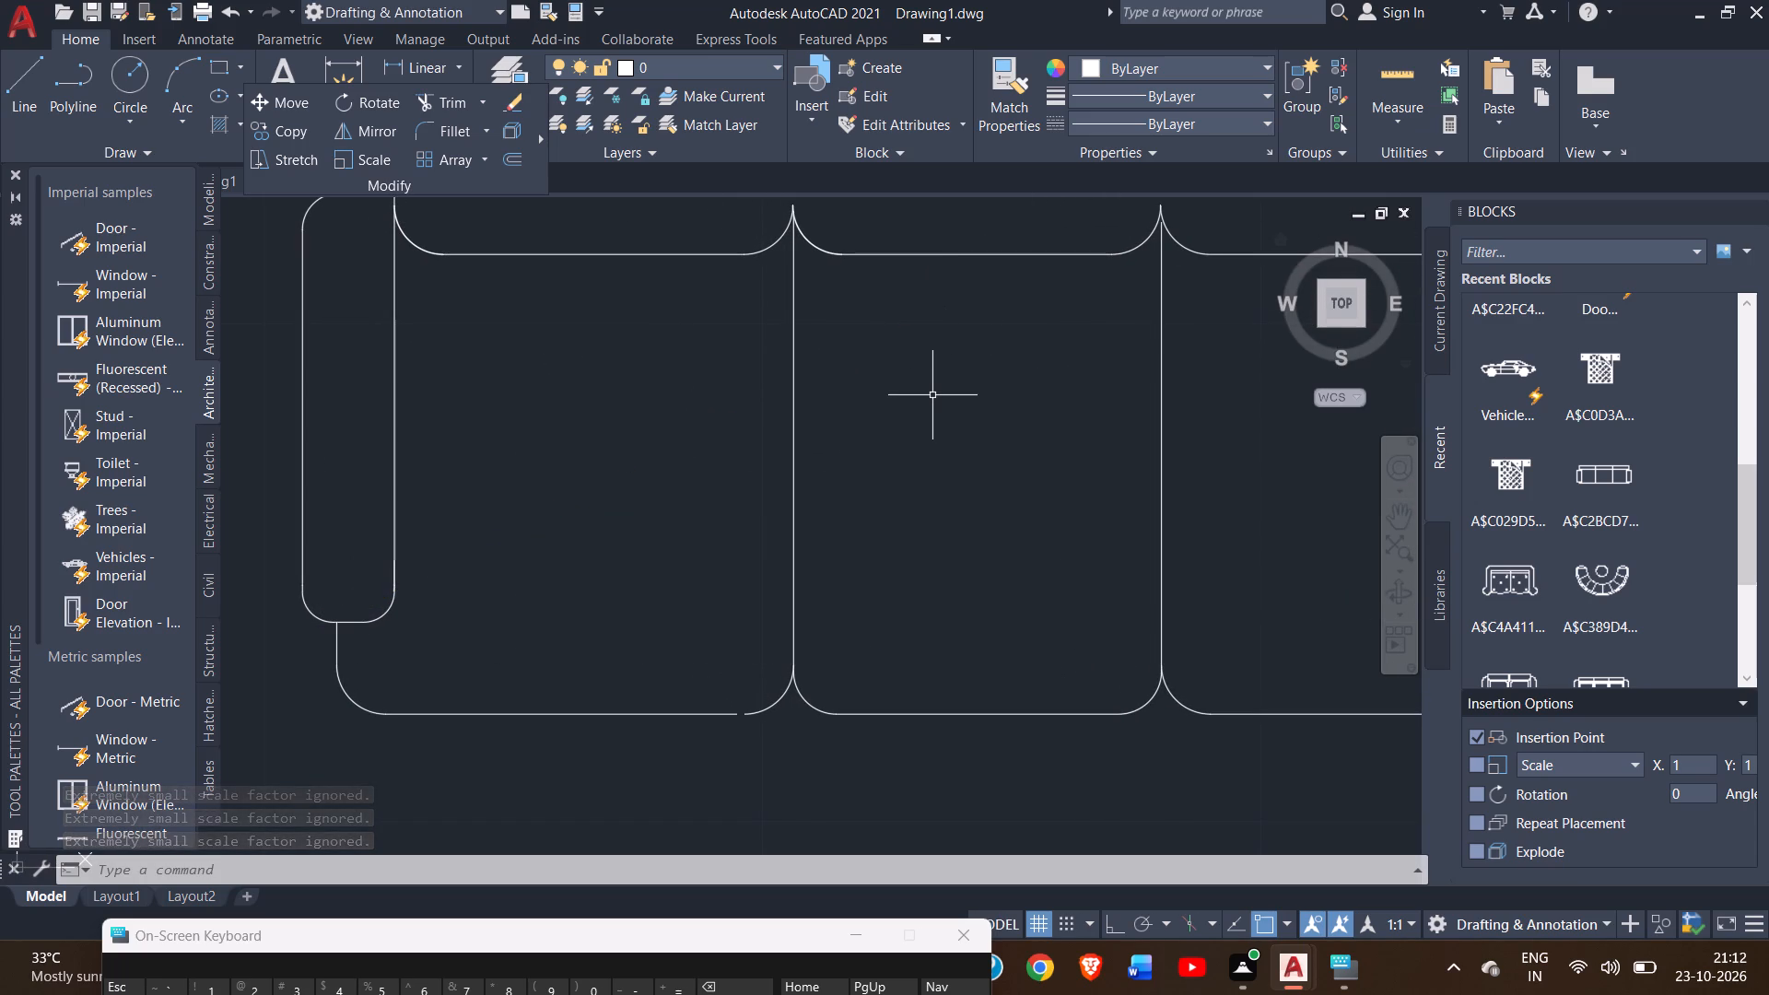
Scale up the three-seat sofa a fifth time freehand, with the base point at the front end of the west armrest's outer edge.
{"action": "scroll", "coordinate": [932, 395], "scroll_direction": "down", "scroll_amount": 1, "text": "ctrl"}
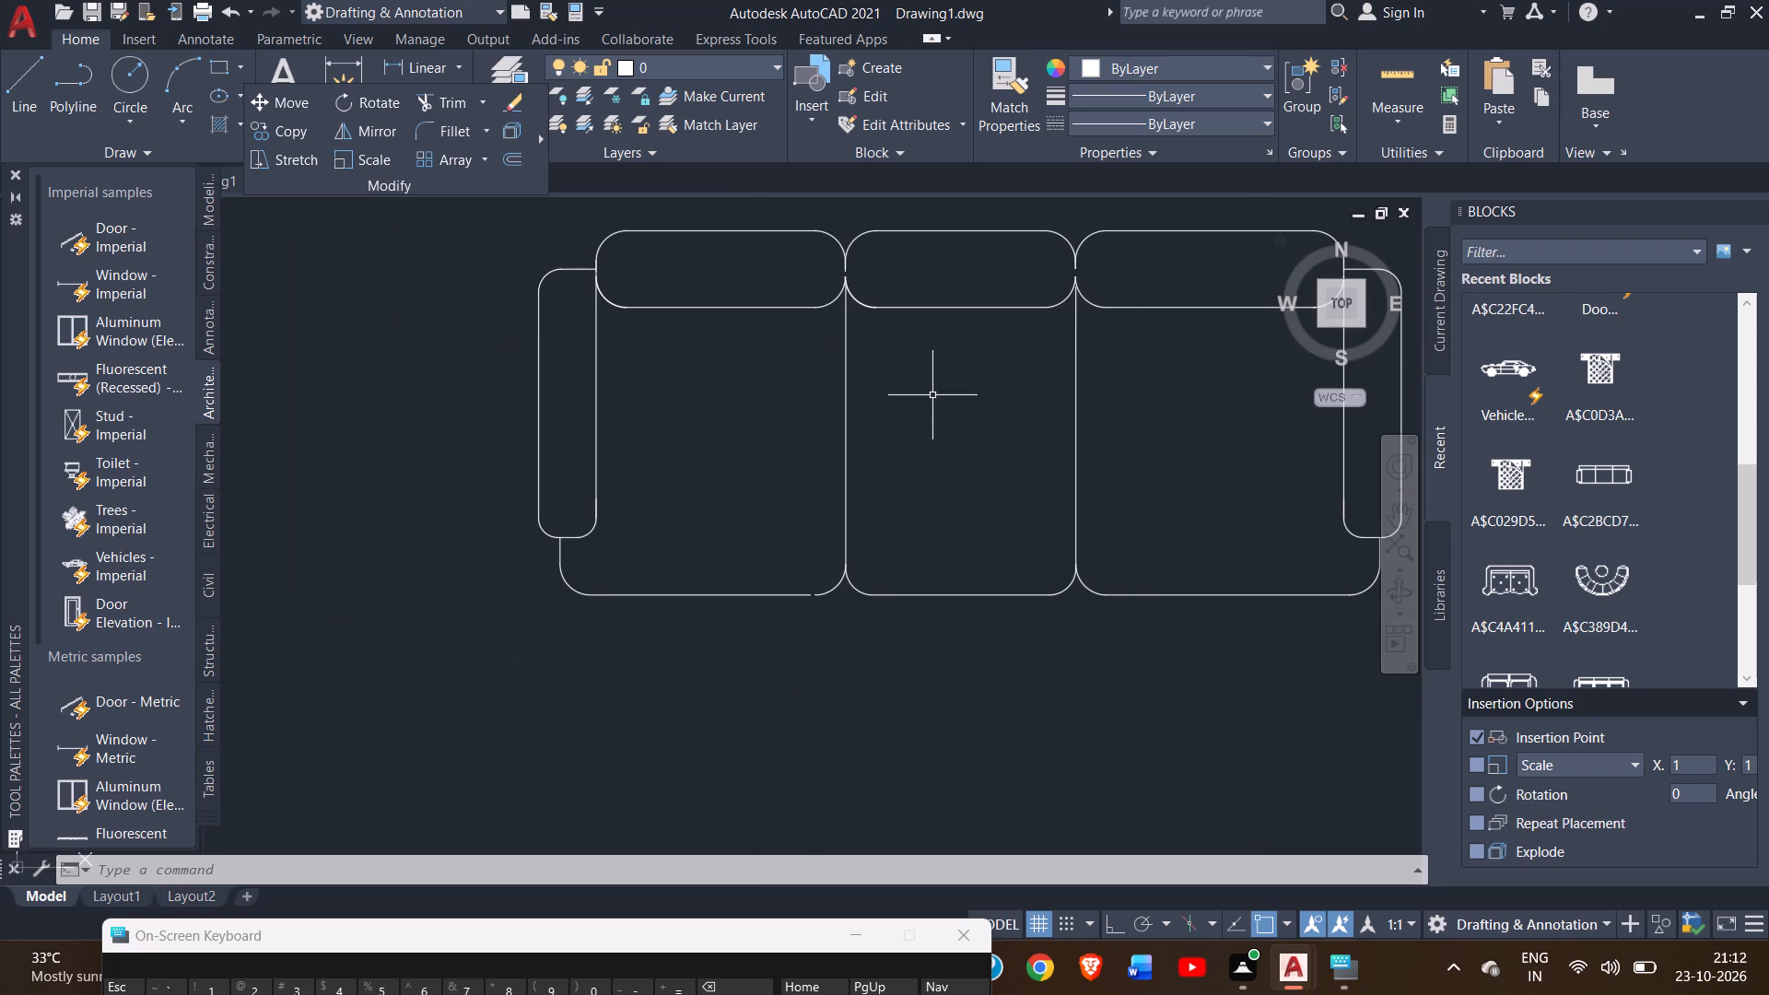
{"action": "scroll", "coordinate": [932, 395], "scroll_direction": "down", "scroll_amount": 1, "text": "ctrl"}
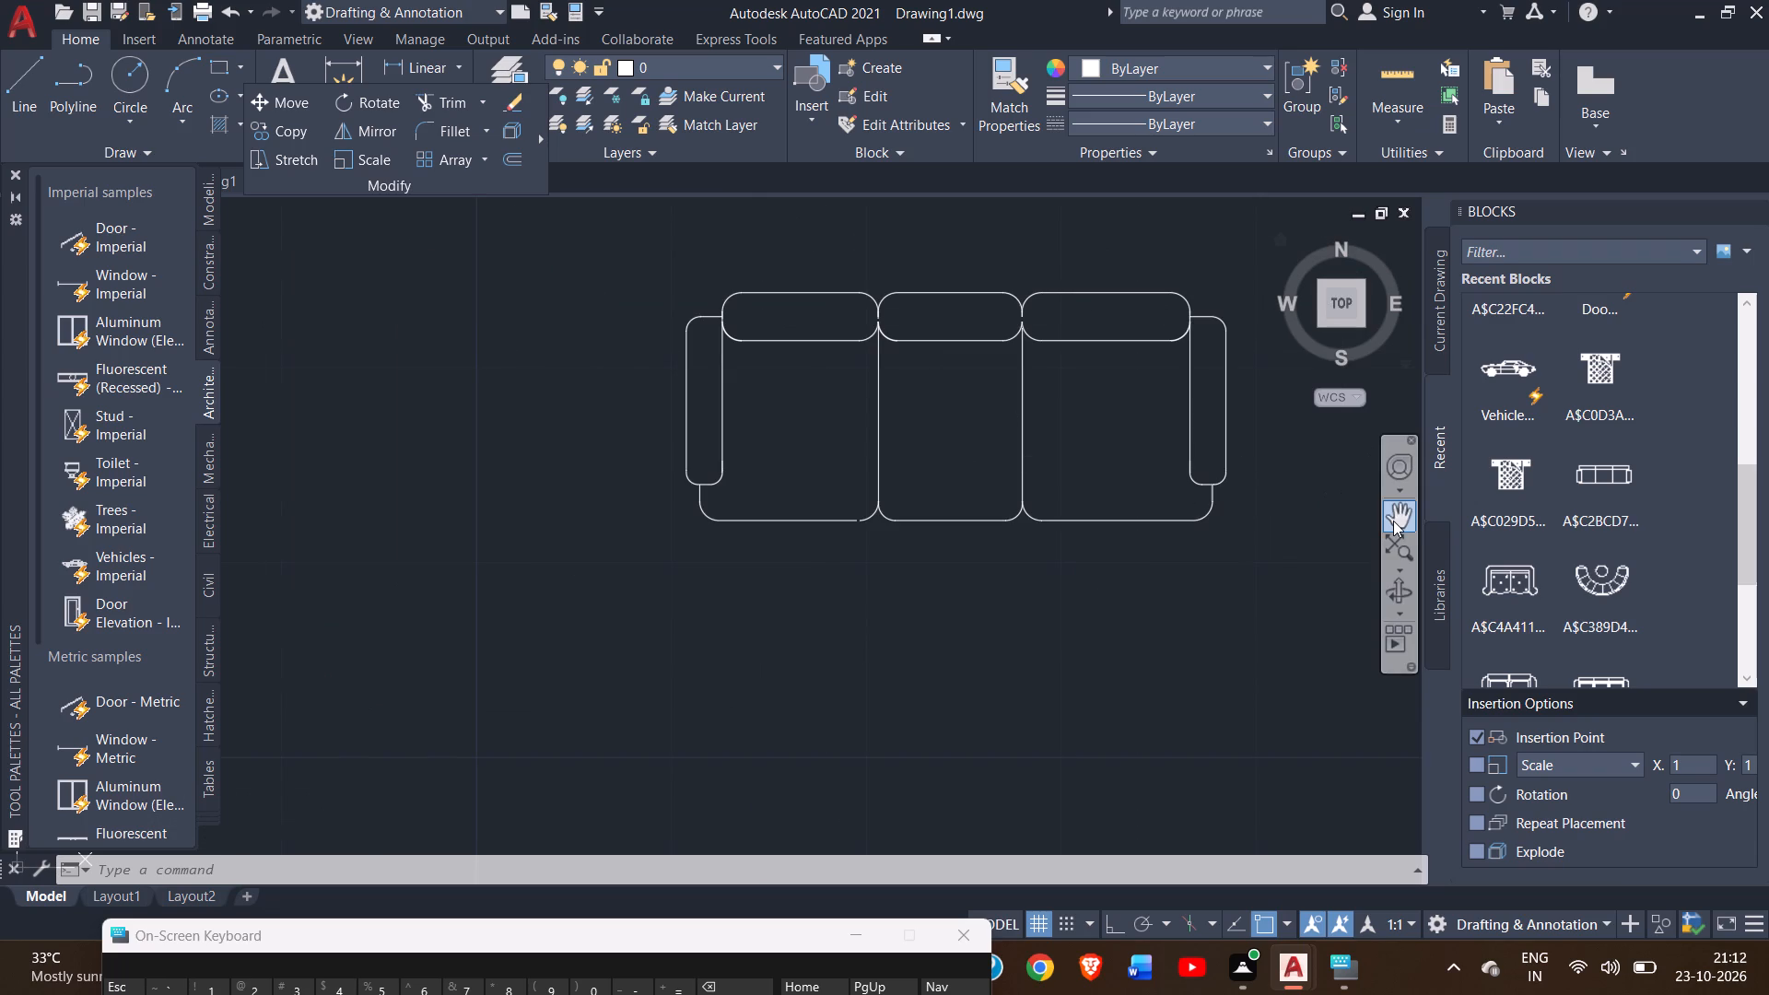
{"action": "left_click", "coordinate": [1393, 521]}
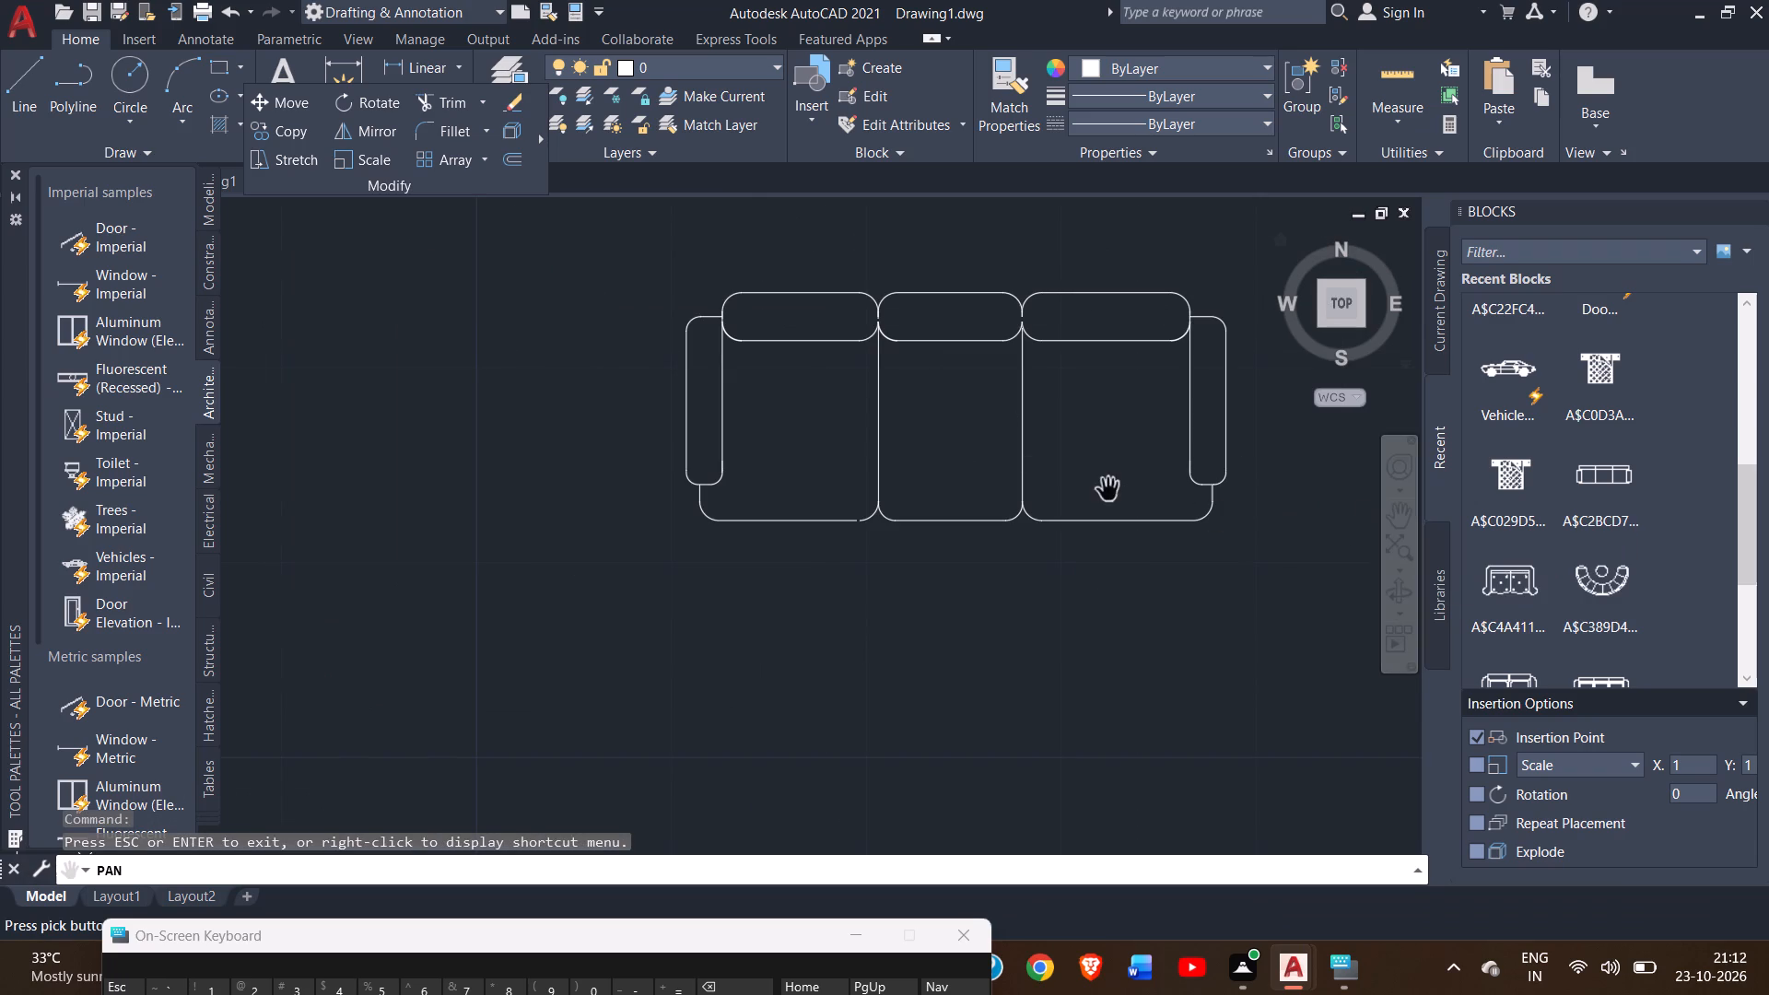
{"action": "left_click_drag", "start_coordinate": [1091, 479], "coordinate": [775, 596]}
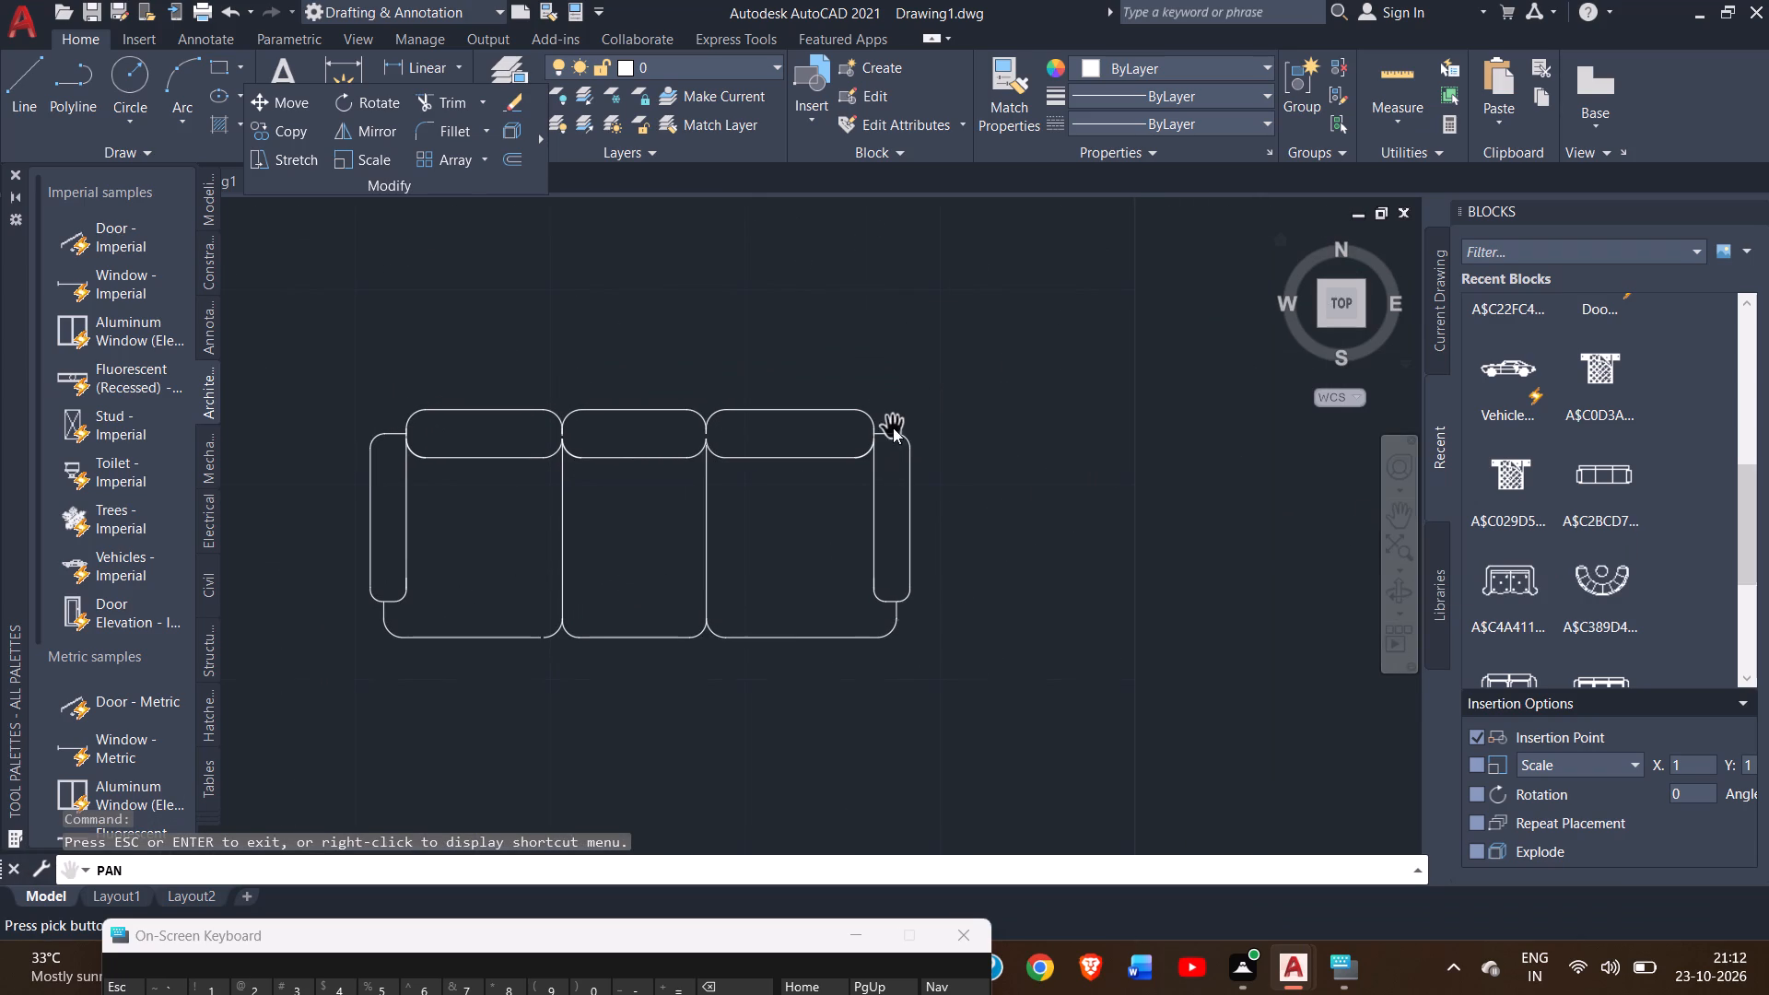
{"action": "right_click", "coordinate": [893, 427]}
{"action": "left_click", "coordinate": [907, 448]}
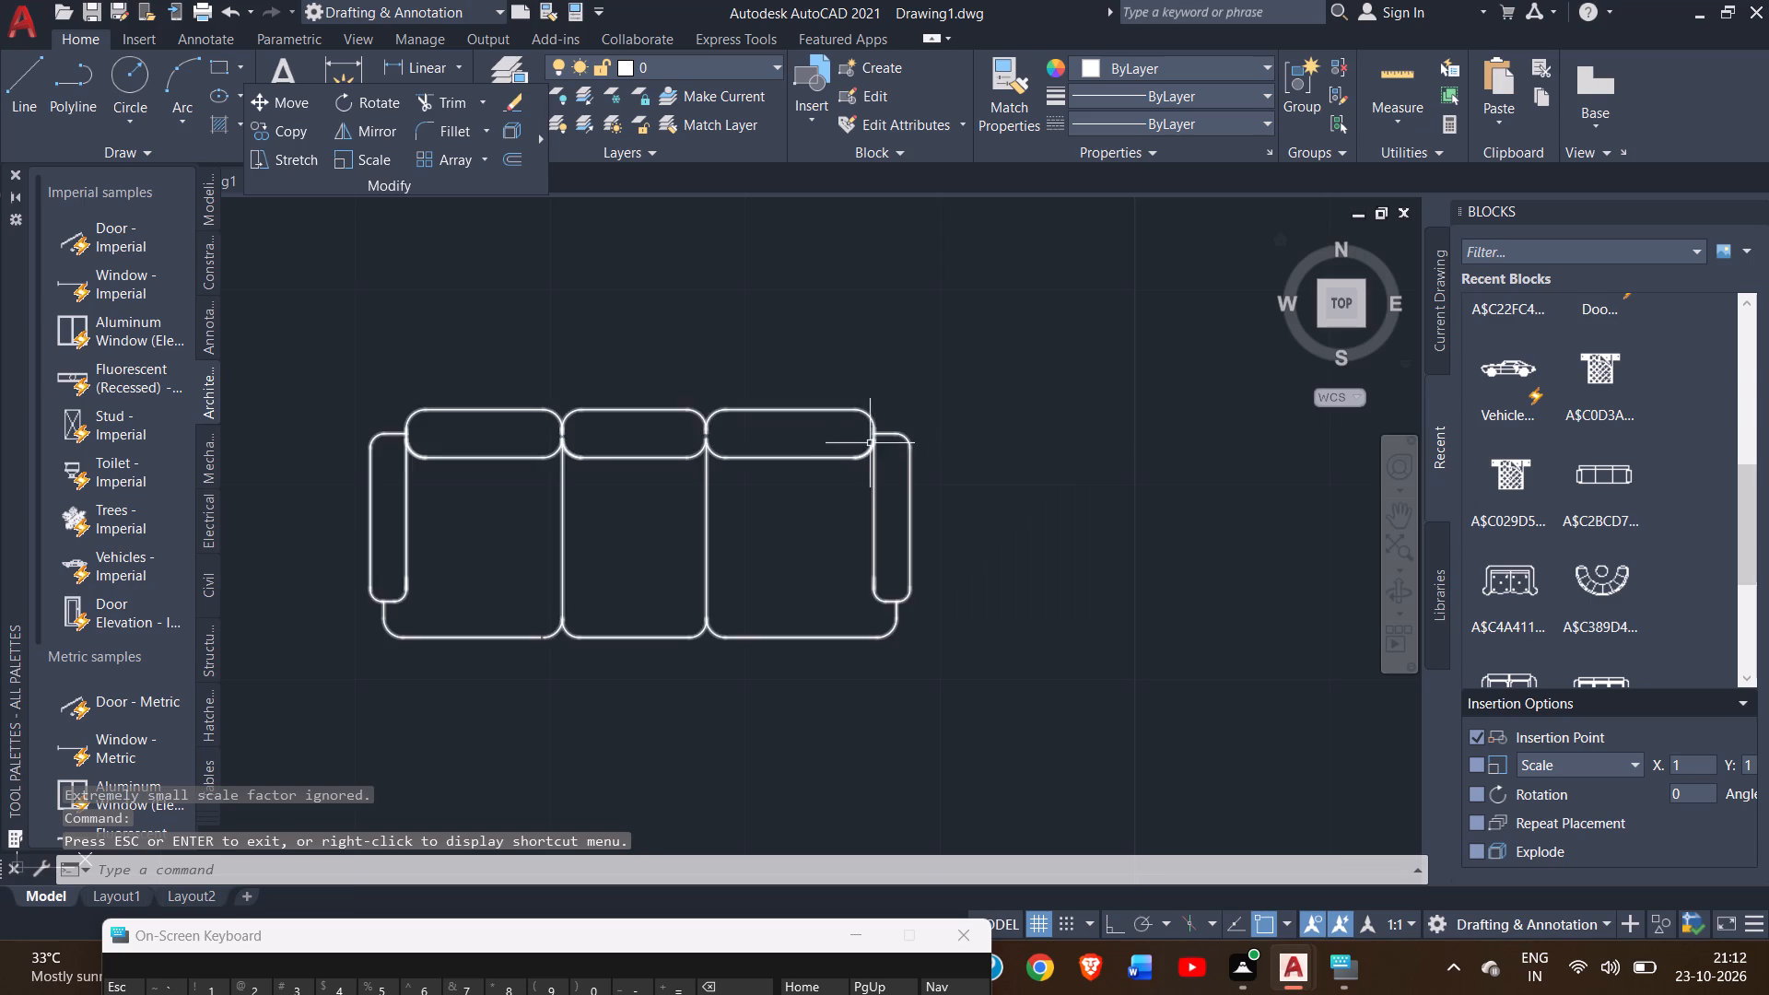
{"action": "left_click", "coordinate": [872, 439]}
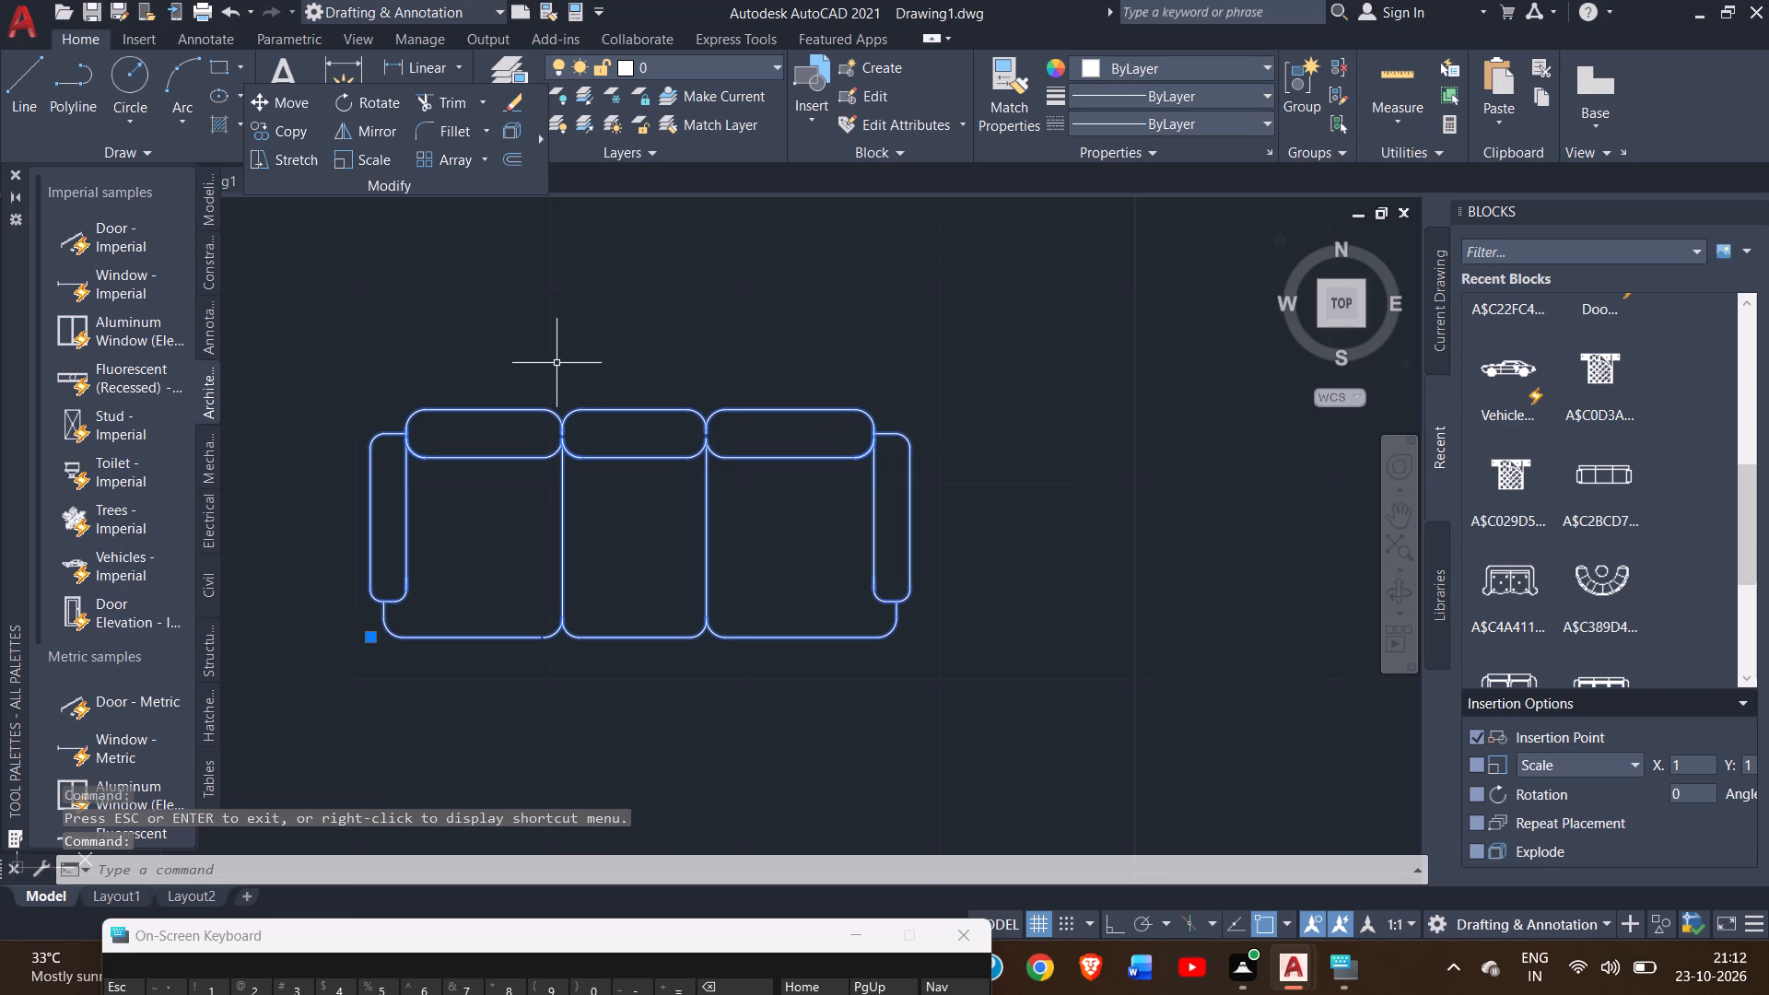
{"action": "scroll", "coordinate": [470, 282], "scroll_direction": "down", "scroll_amount": 4, "text": "ctrl"}
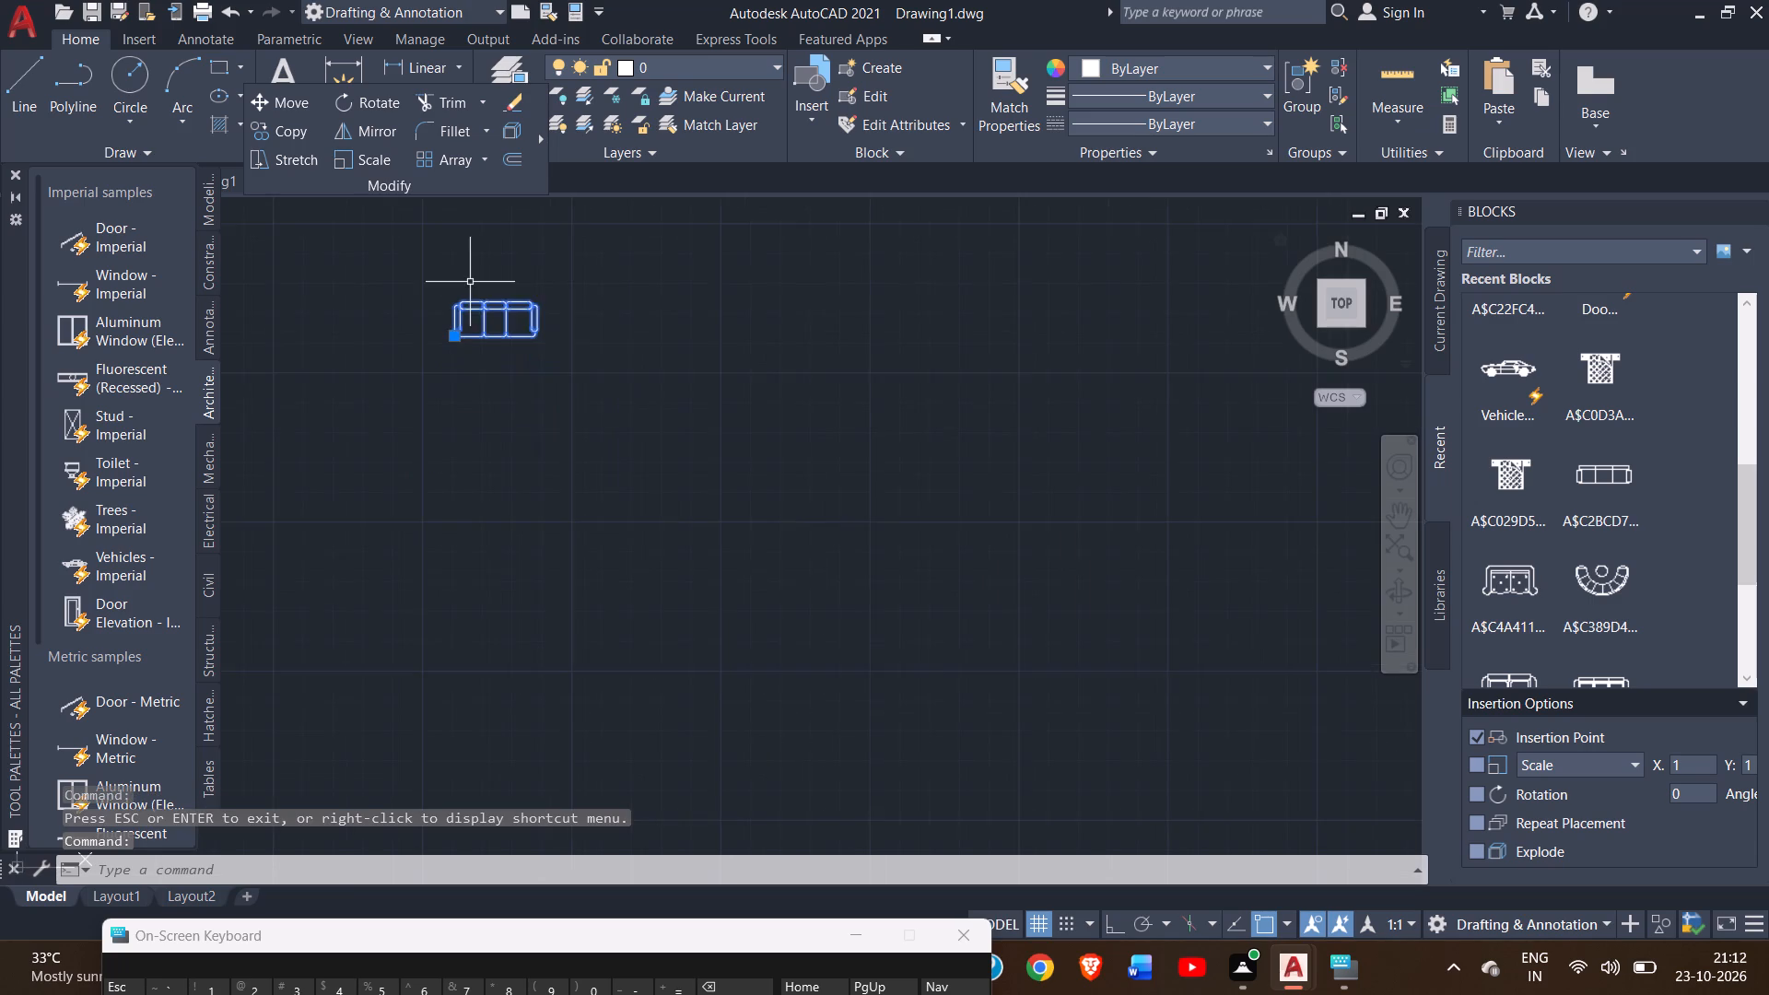
{"action": "scroll", "coordinate": [470, 282], "scroll_direction": "down", "scroll_amount": 2, "text": "ctrl"}
{"action": "scroll", "coordinate": [470, 282], "scroll_direction": "up", "scroll_amount": 4, "text": "ctrl"}
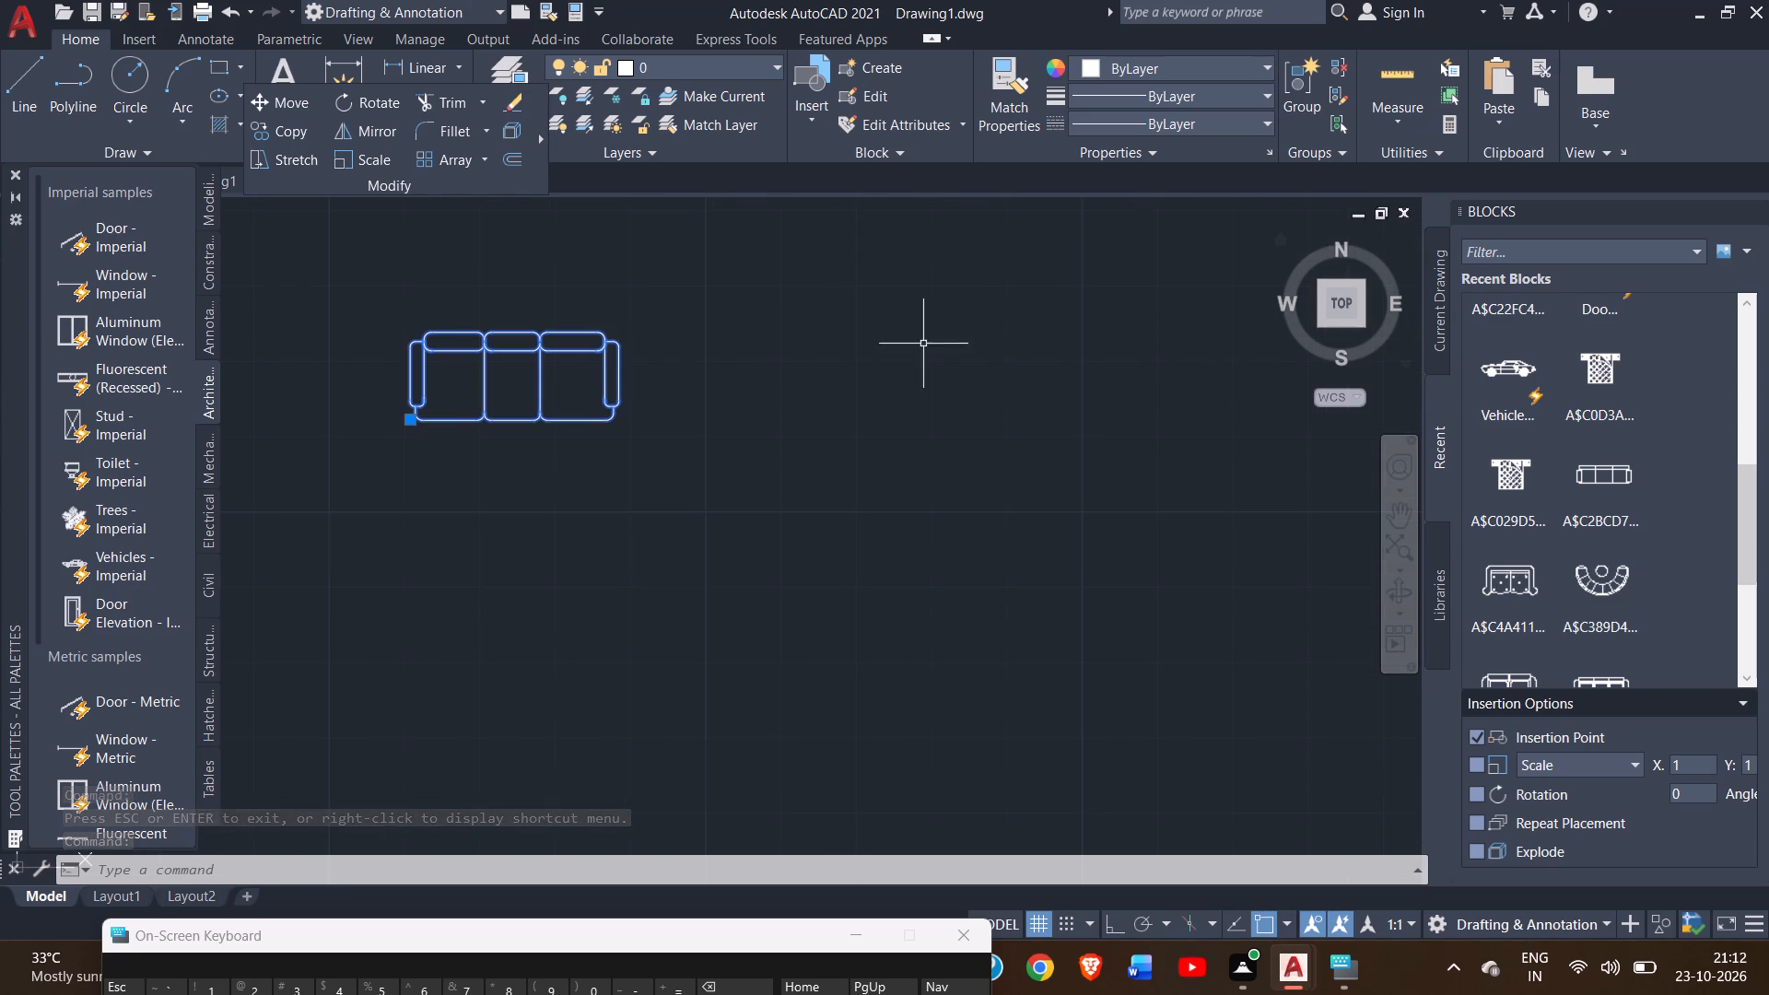
{"action": "left_click", "coordinate": [1388, 515]}
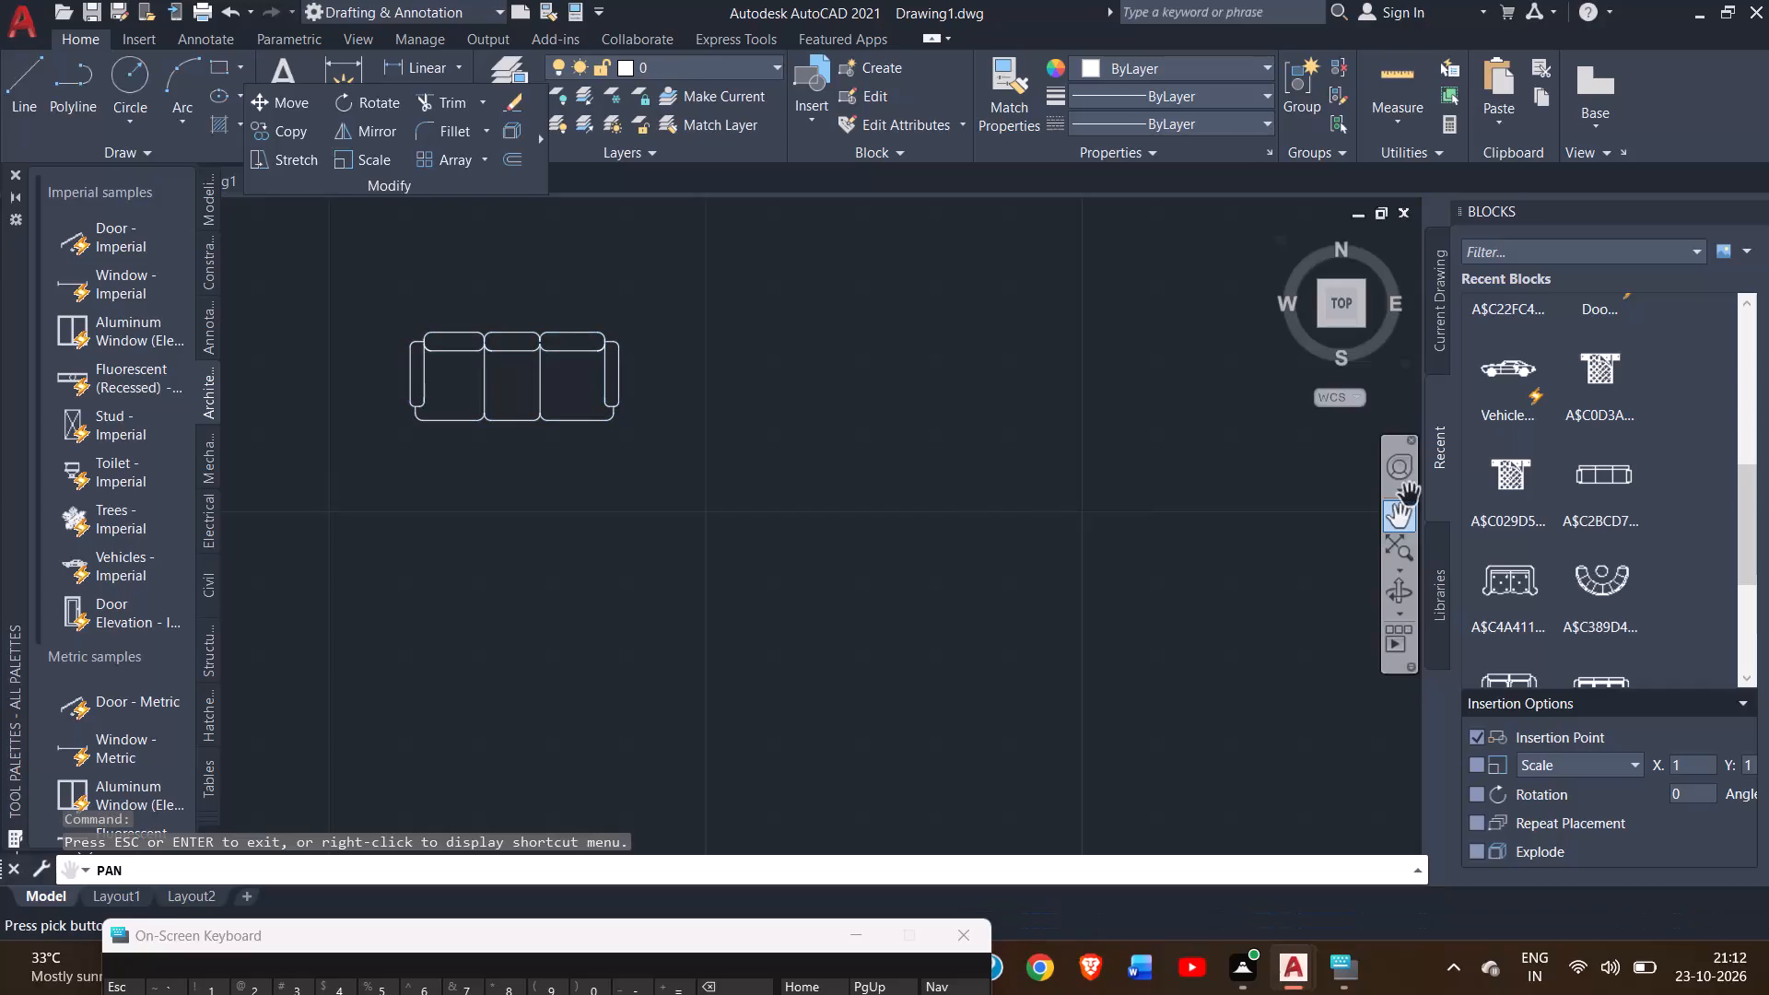
{"action": "left_click_drag", "start_coordinate": [760, 345], "coordinate": [708, 629]}
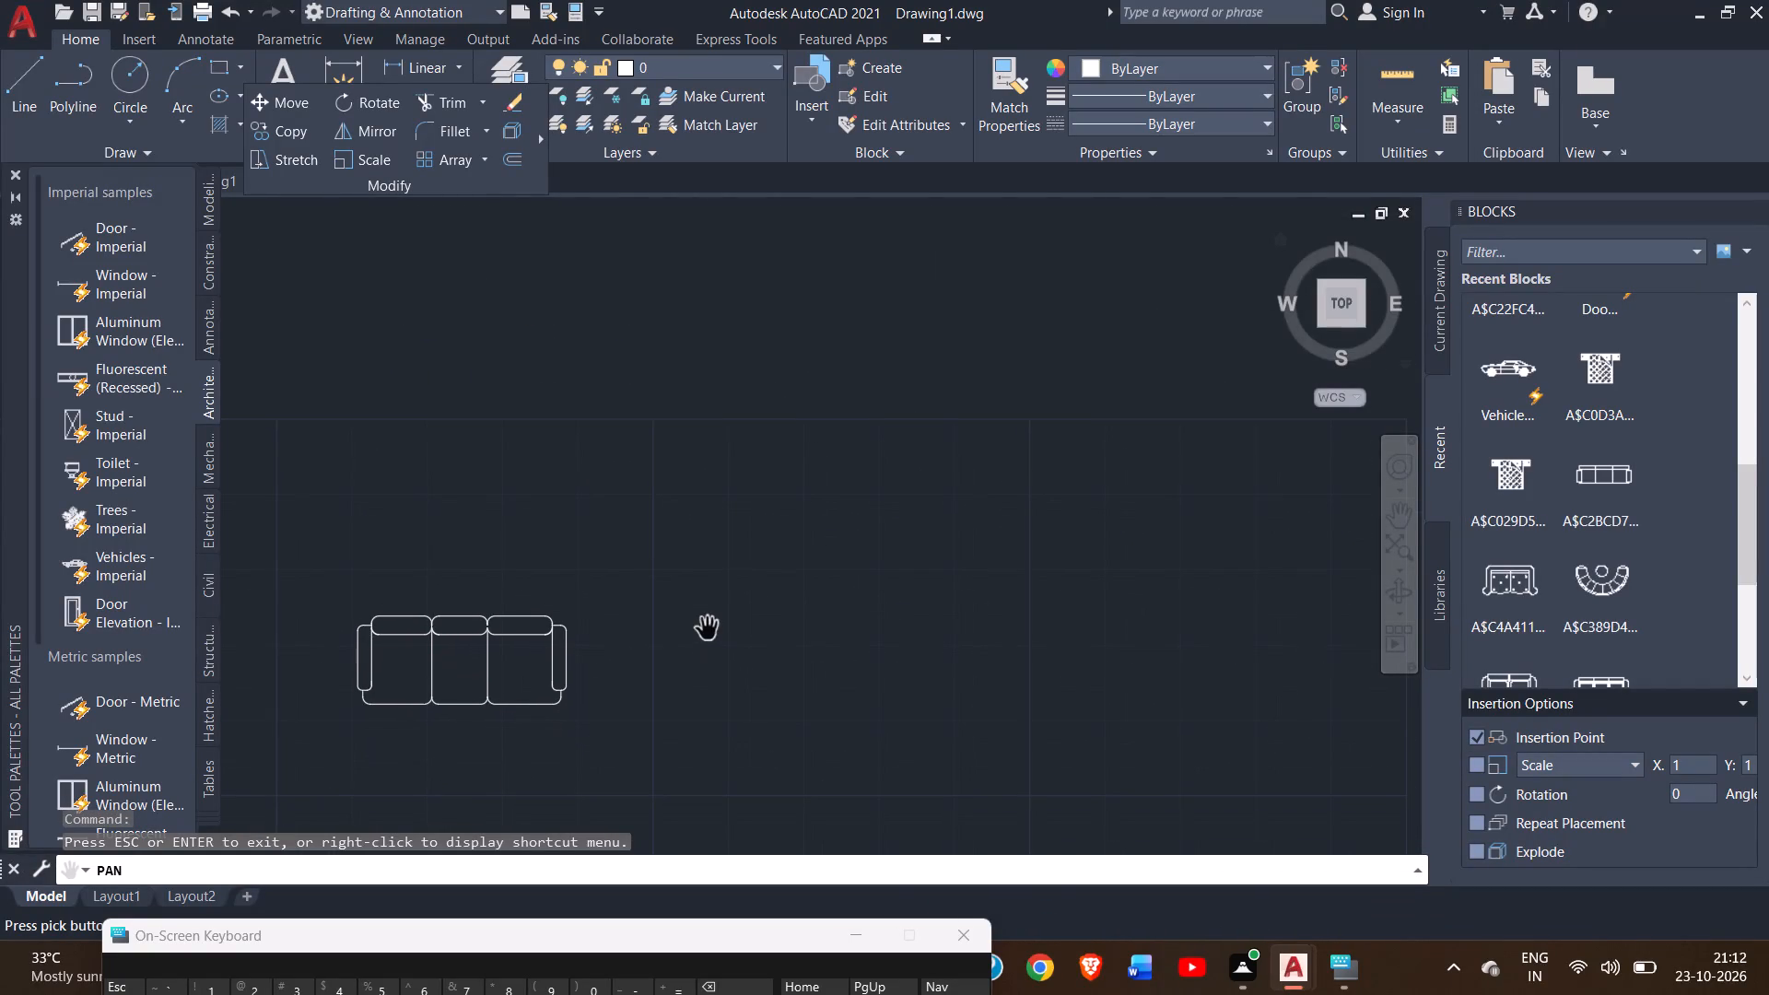
{"action": "right_click", "coordinate": [734, 544]}
{"action": "left_click", "coordinate": [765, 564]}
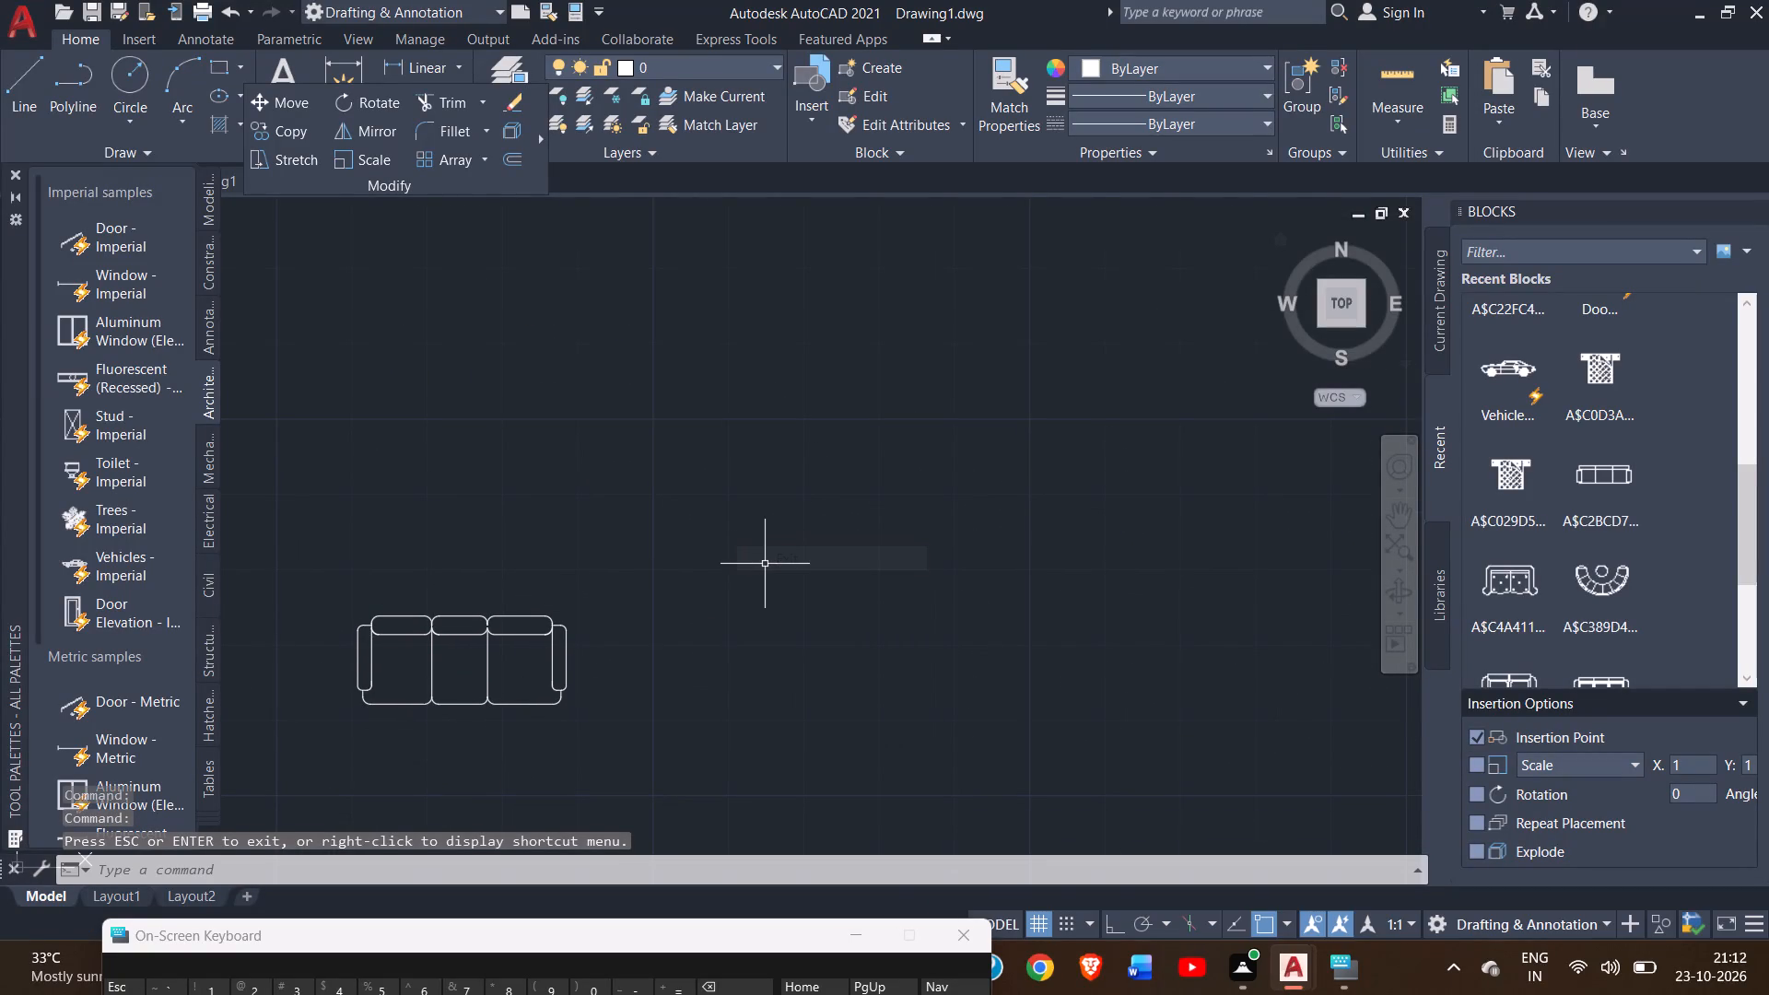
{"action": "left_click", "coordinate": [550, 633]}
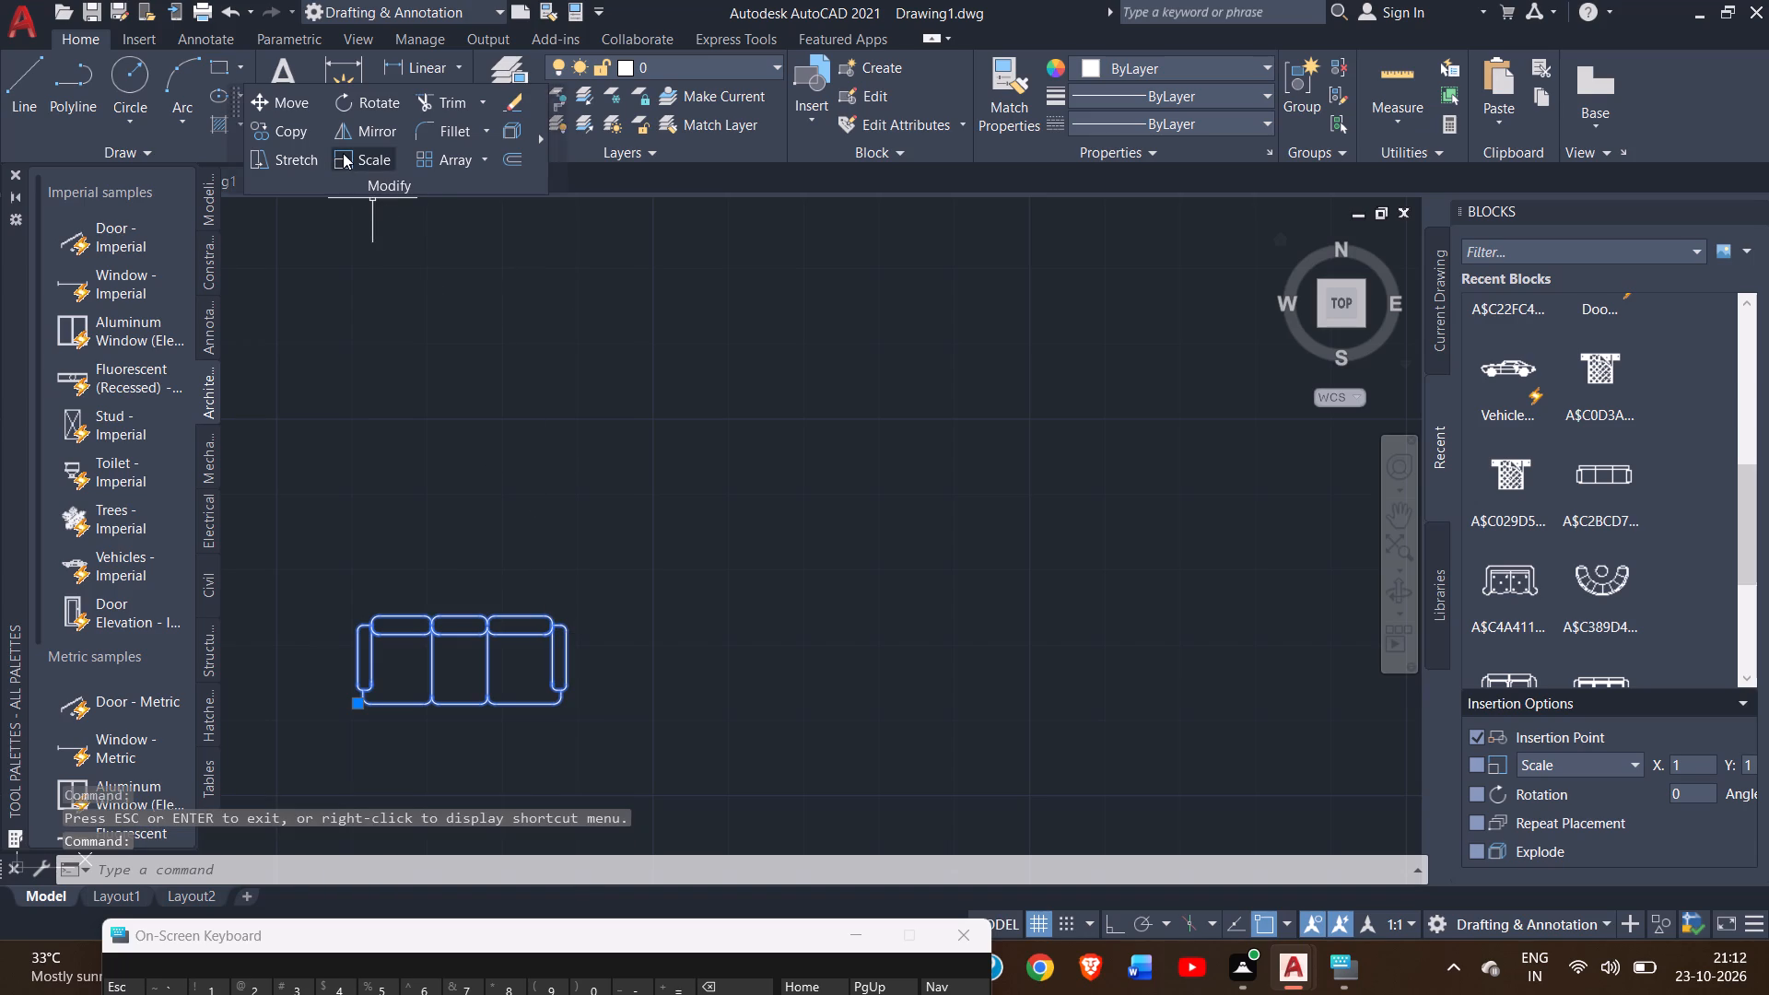
{"action": "left_click", "coordinate": [343, 153]}
{"action": "left_click_drag", "start_coordinate": [359, 685], "coordinate": [576, 521]}
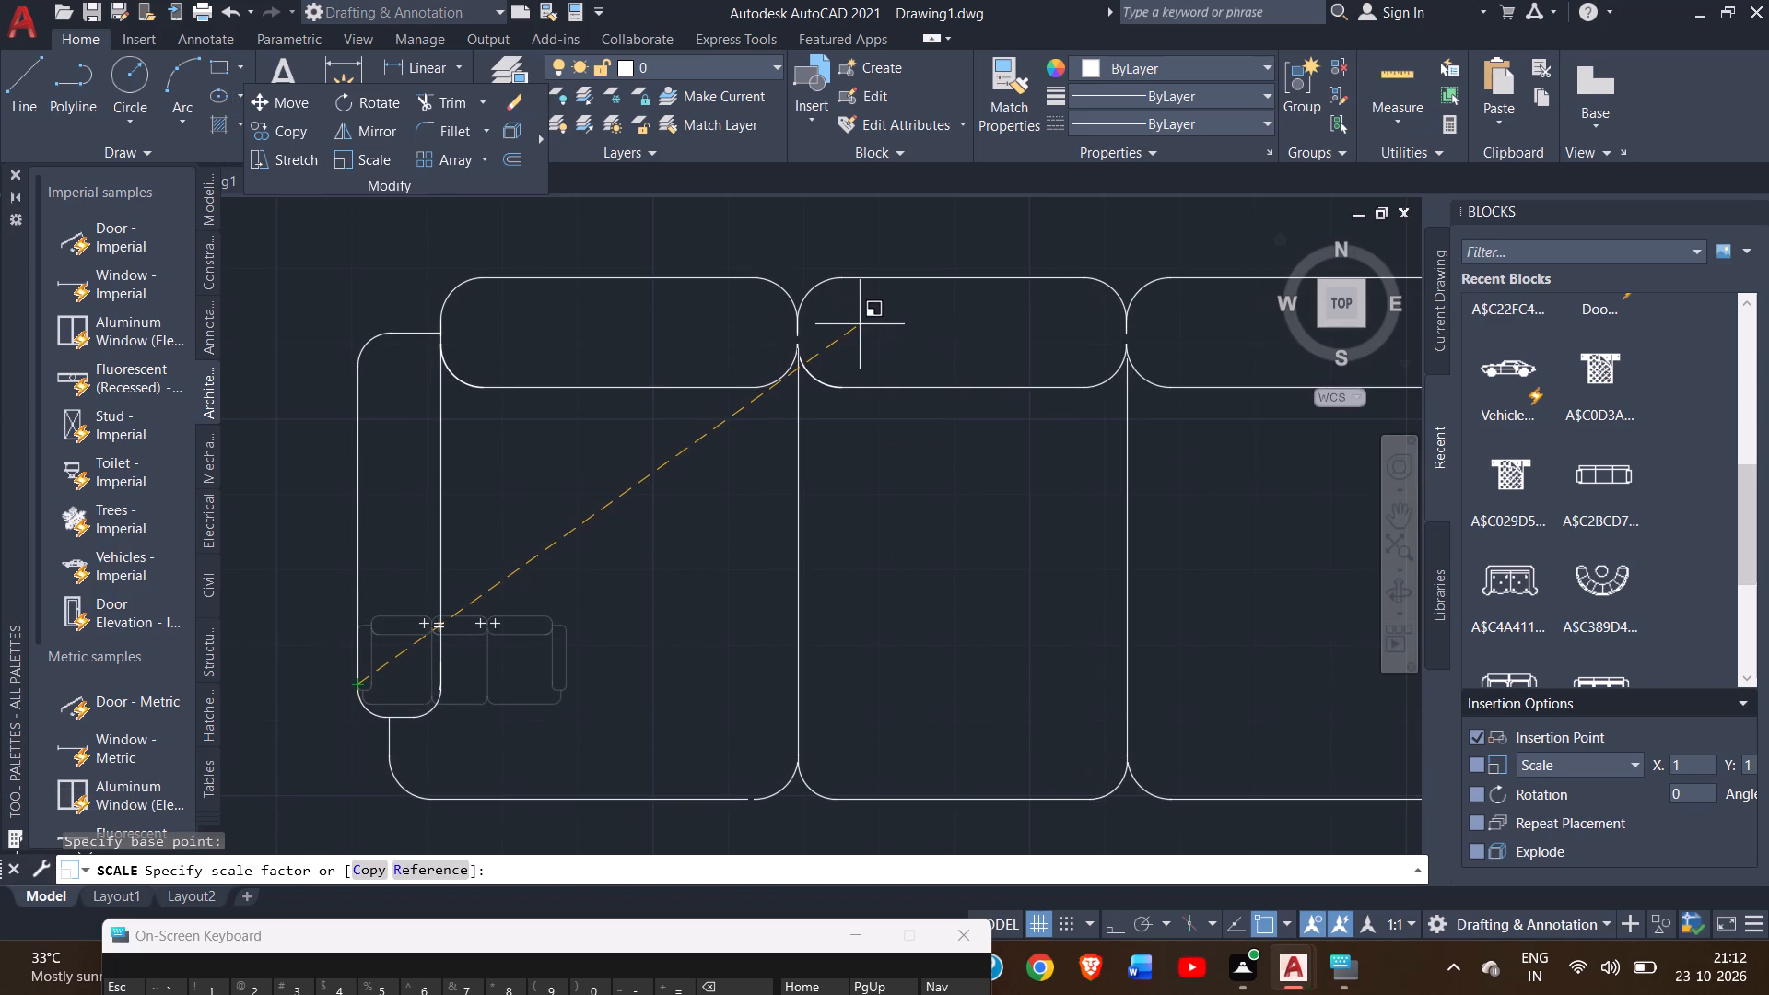
{"action": "left_click", "coordinate": [864, 322]}
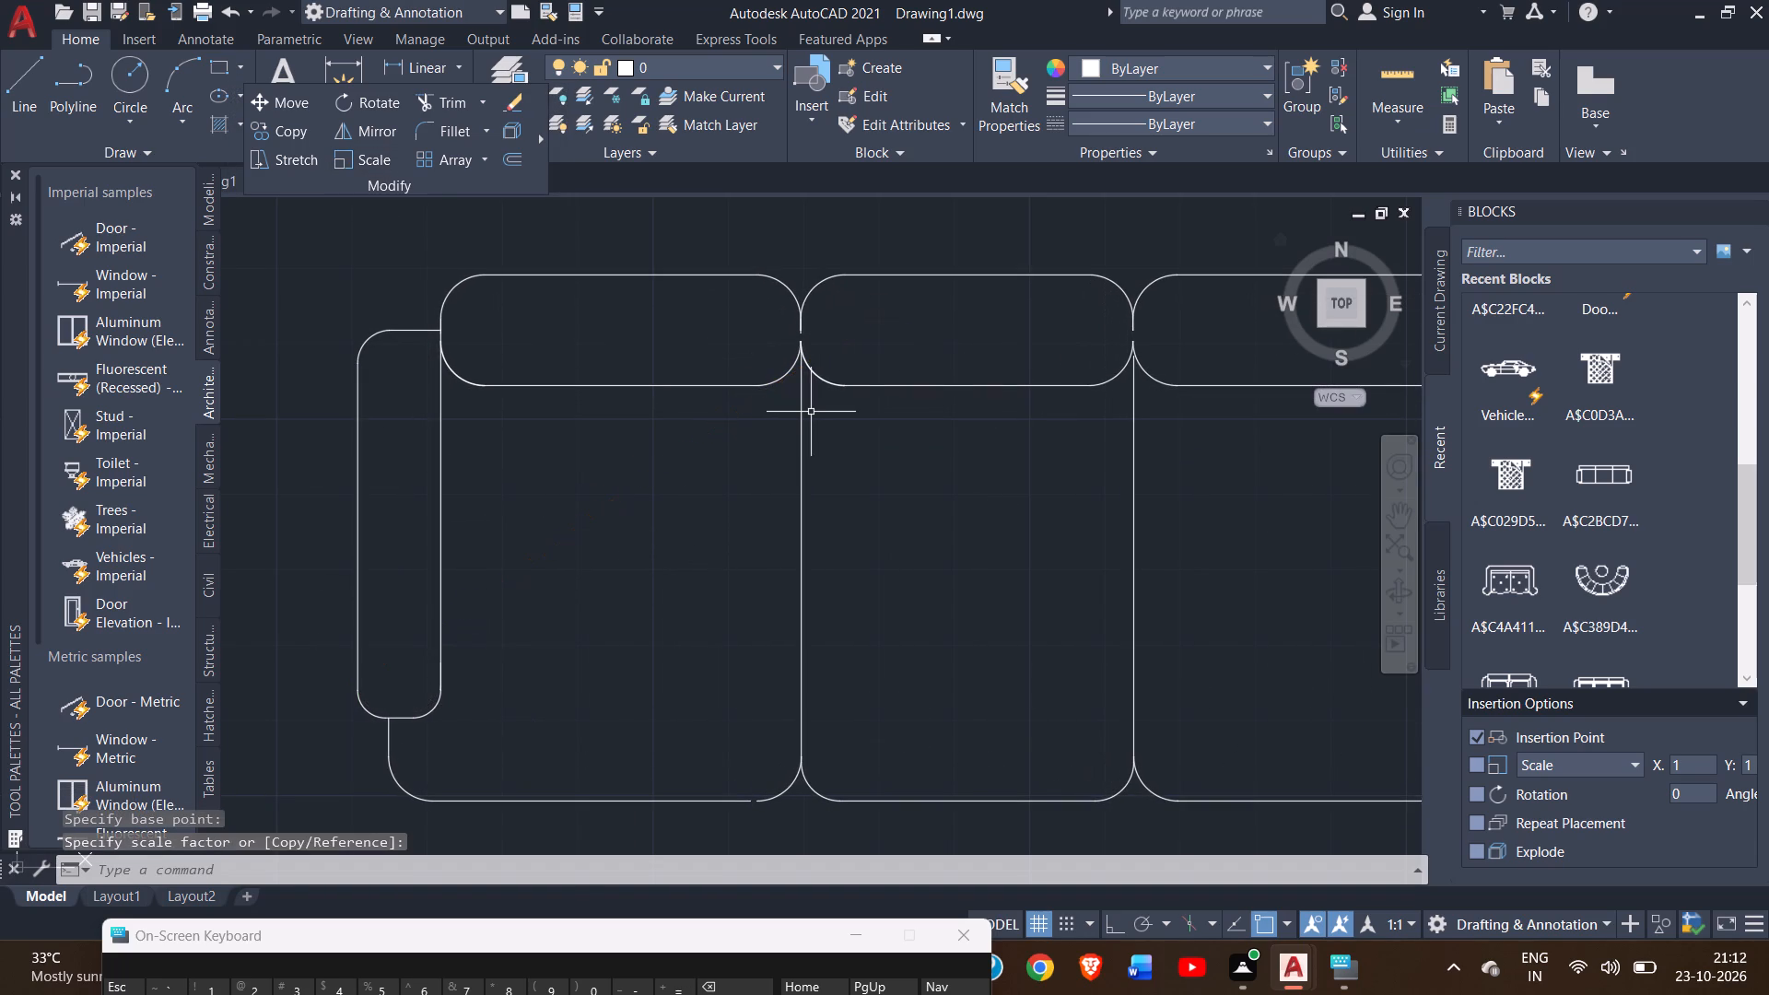
Scale the oversized three-seat sofa down freehand, using its southwest front corner as the base point.
{"action": "scroll", "coordinate": [811, 412], "scroll_direction": "down", "scroll_amount": 2, "text": "ctrl"}
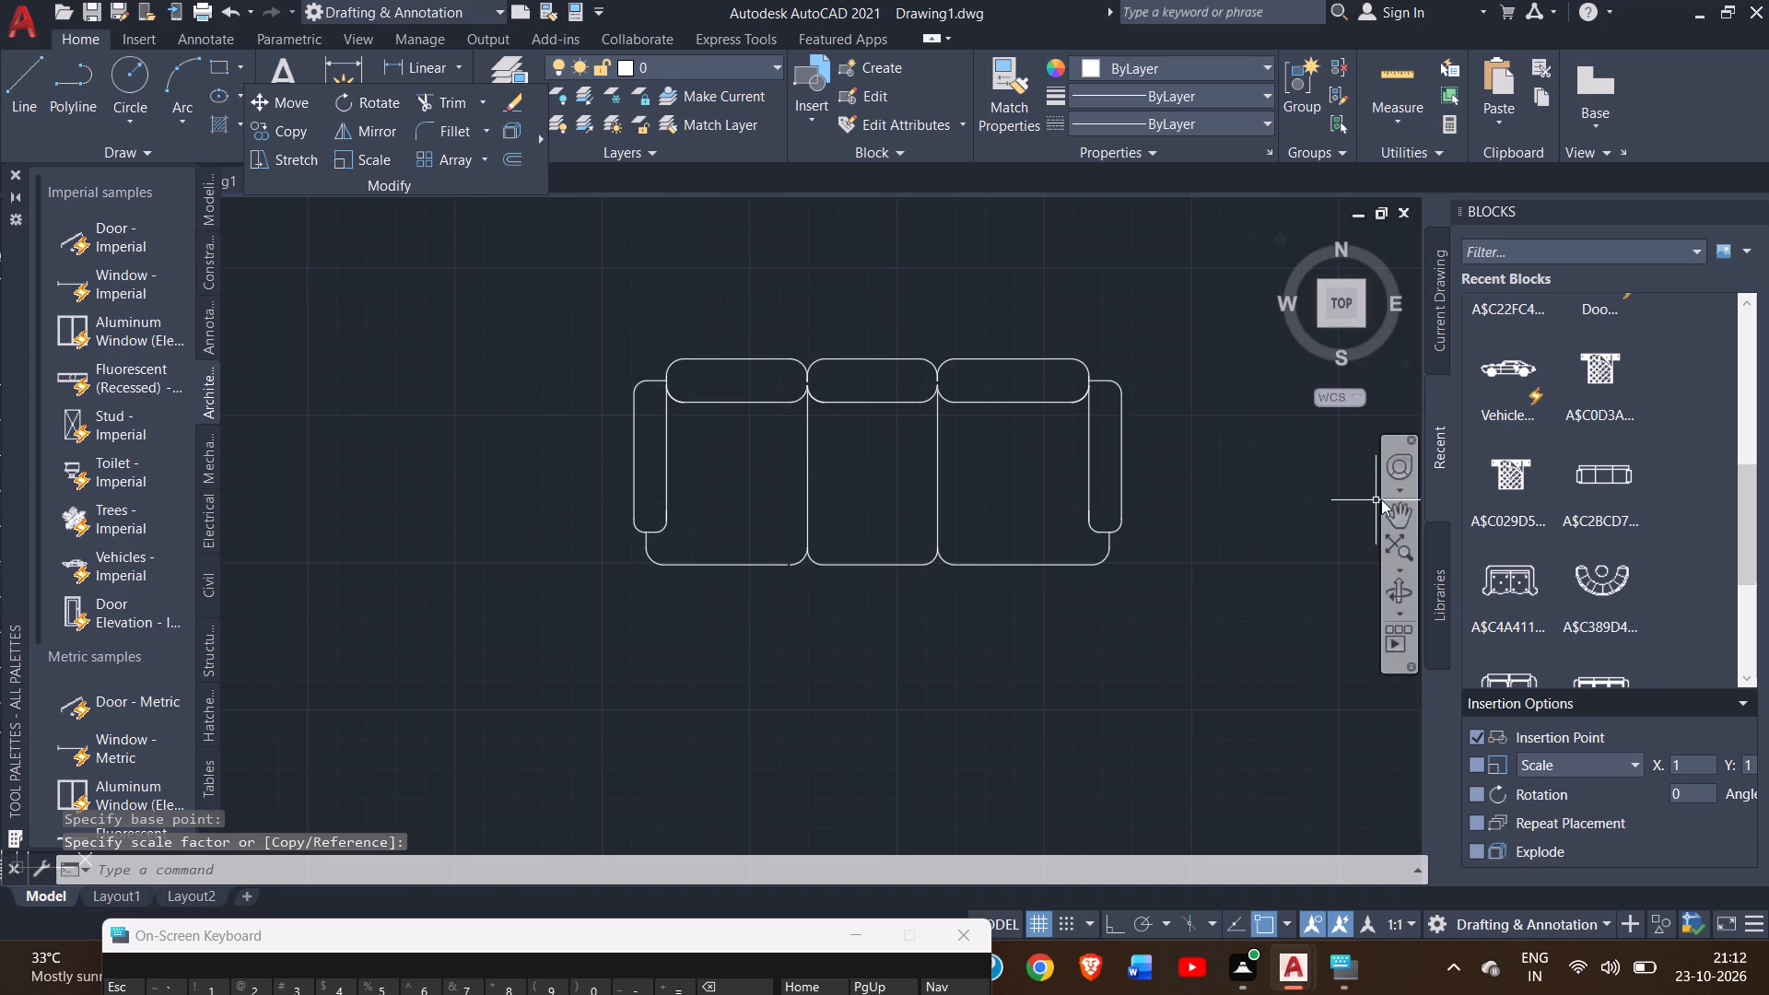
{"action": "left_click", "coordinate": [1388, 507]}
{"action": "left_click_drag", "start_coordinate": [1153, 513], "coordinate": [836, 665]}
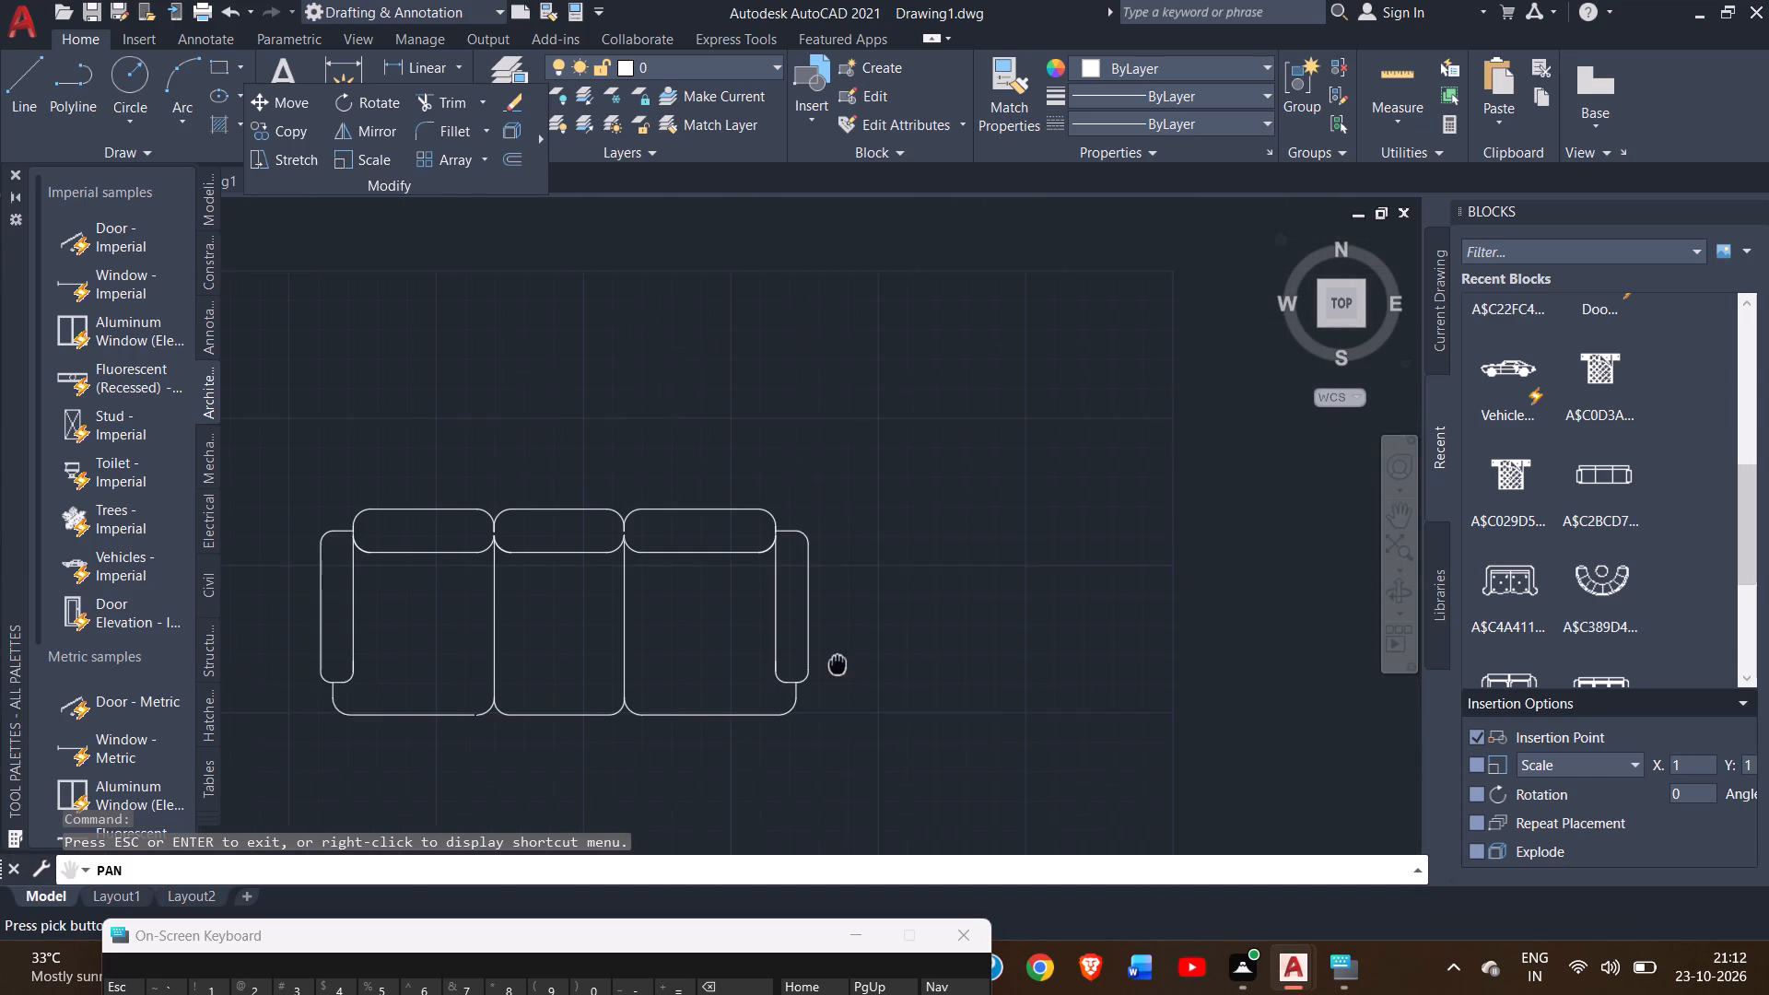
{"action": "left_click_drag", "start_coordinate": [836, 665], "coordinate": [828, 668]}
{"action": "right_click", "coordinate": [919, 566]}
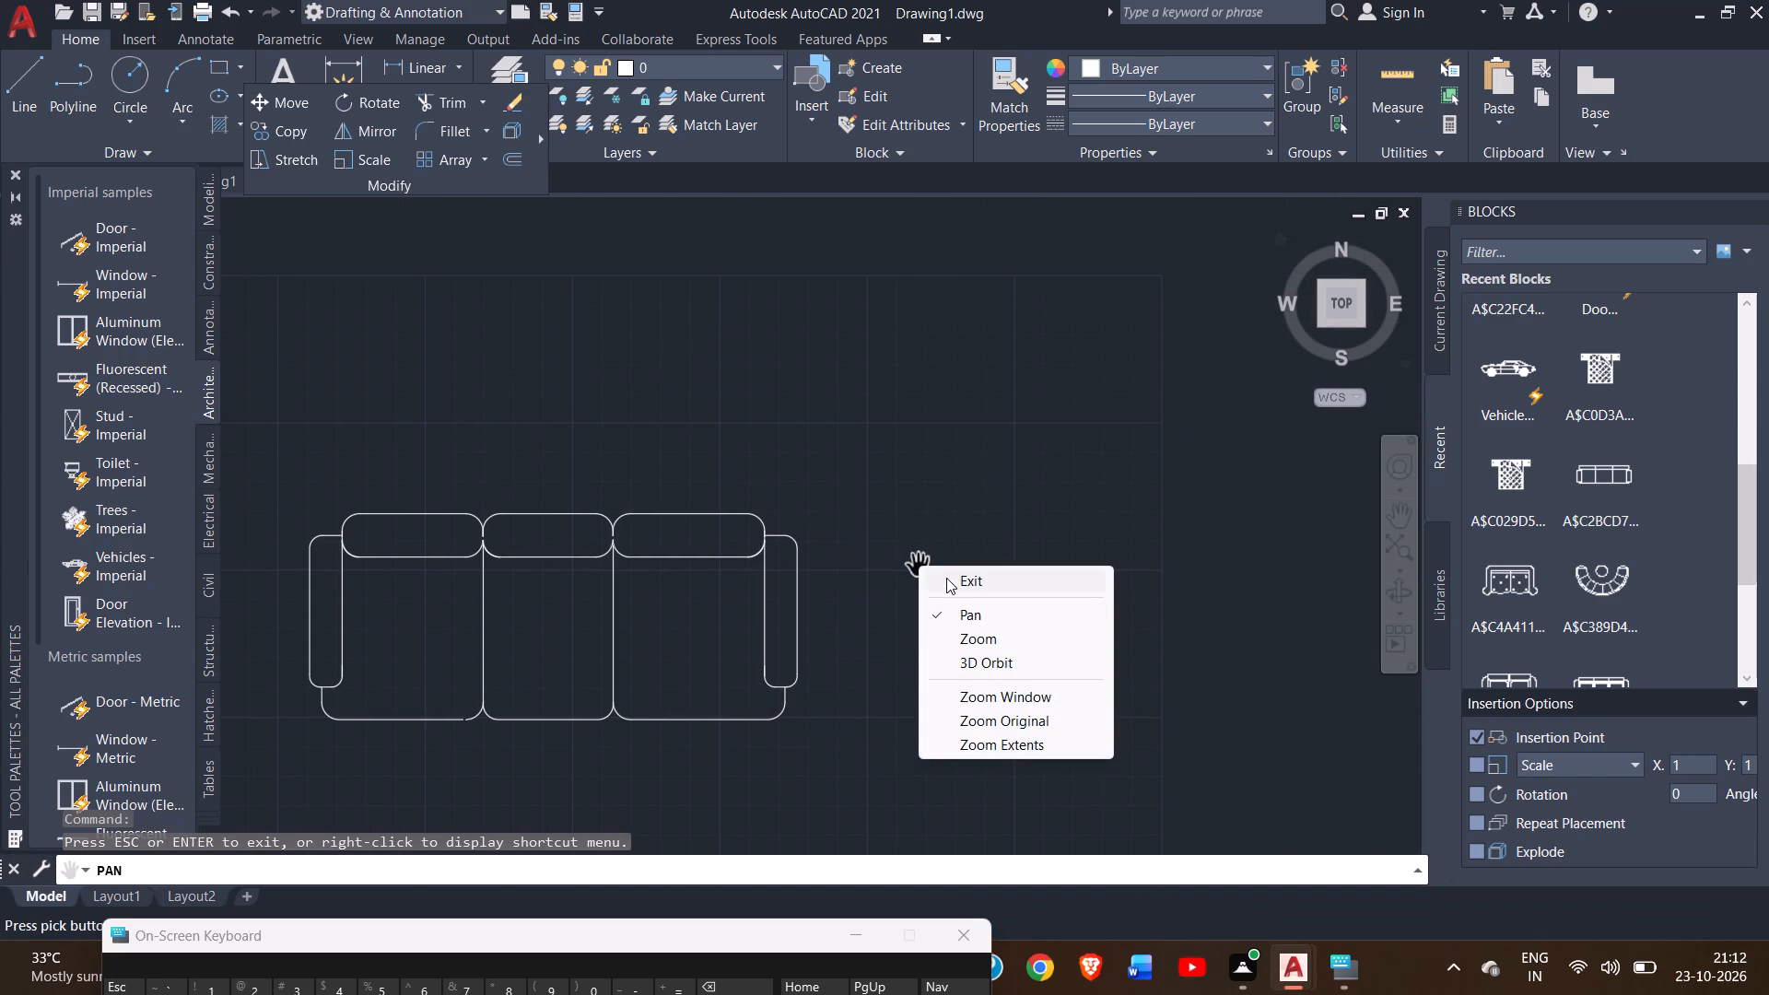
{"action": "left_click", "coordinate": [946, 577]}
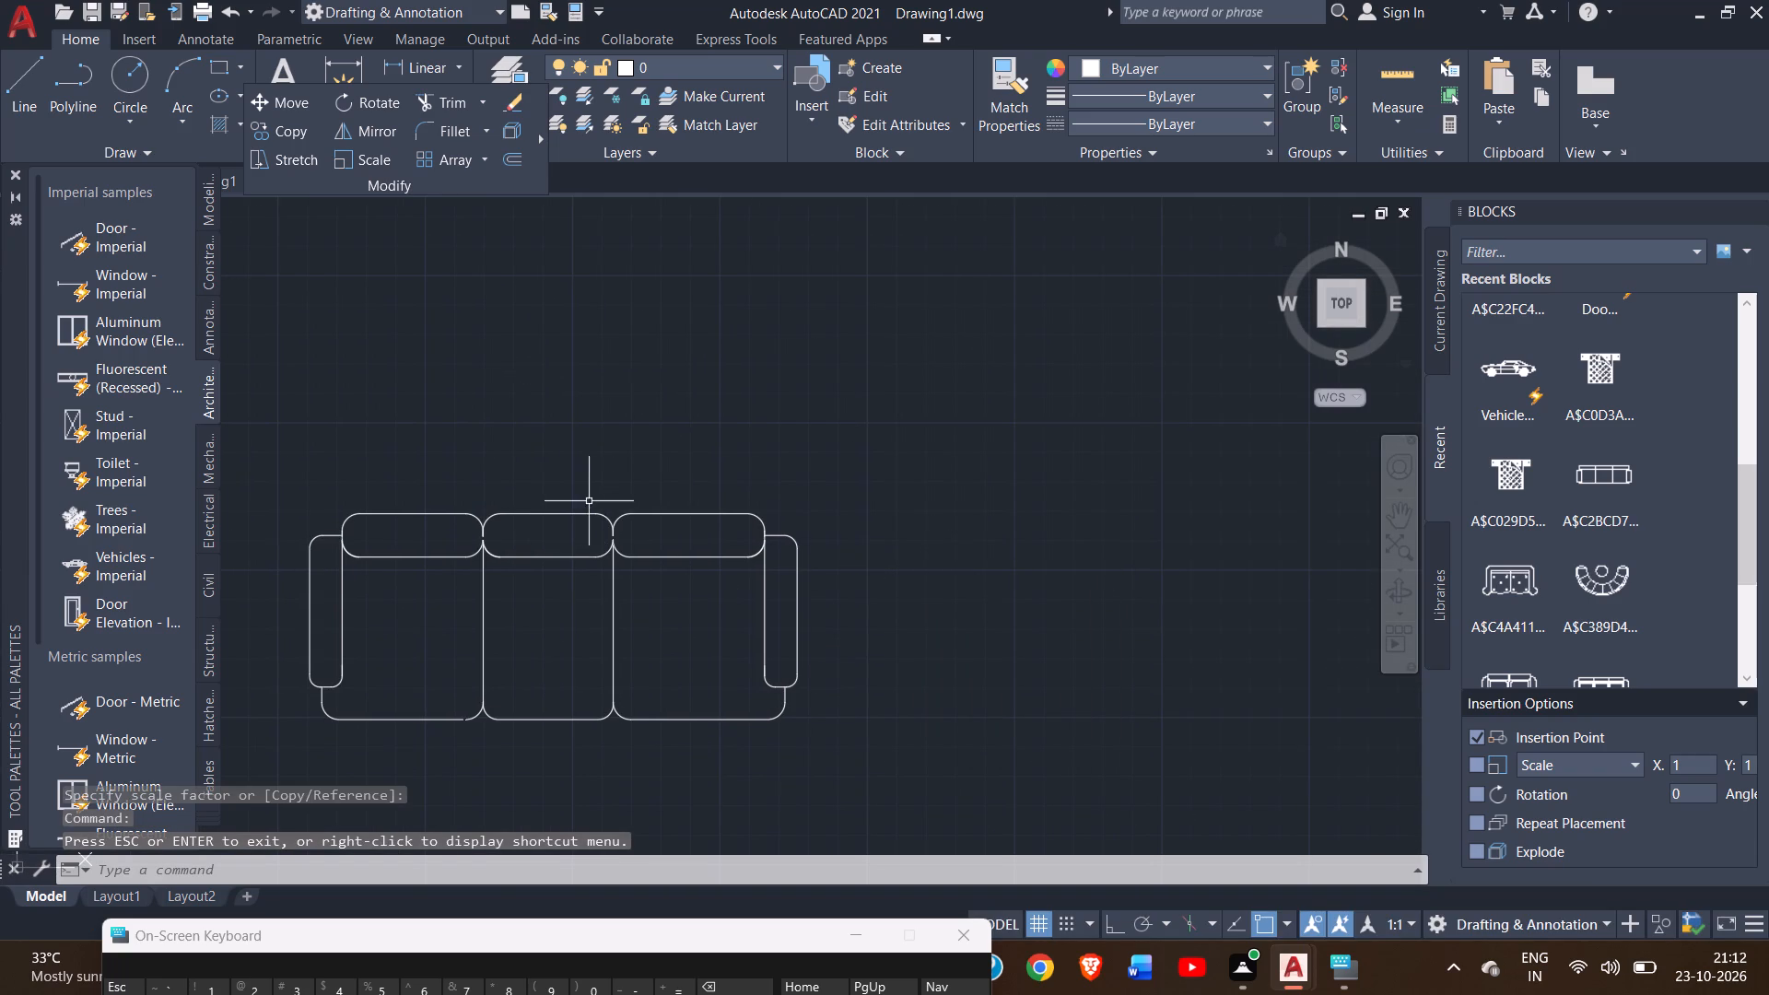
{"action": "left_click", "coordinate": [600, 518]}
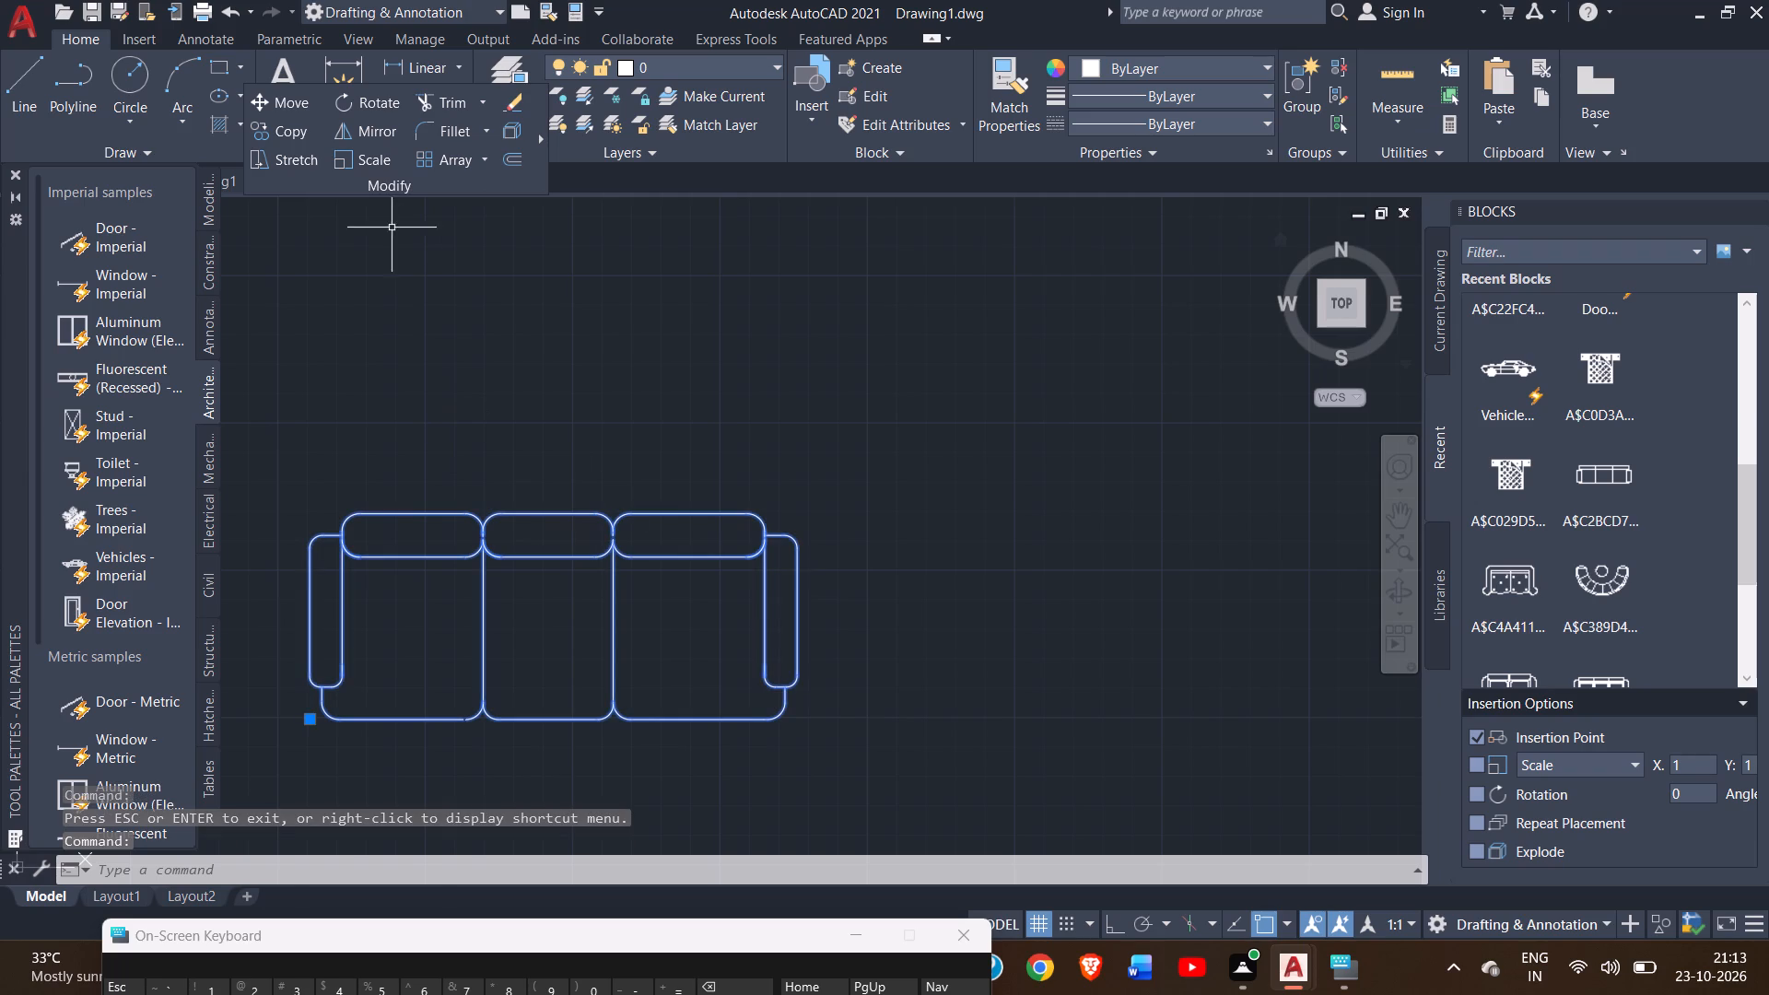
{"action": "scroll", "coordinate": [419, 371], "scroll_direction": "down", "scroll_amount": 3, "text": "ctrl"}
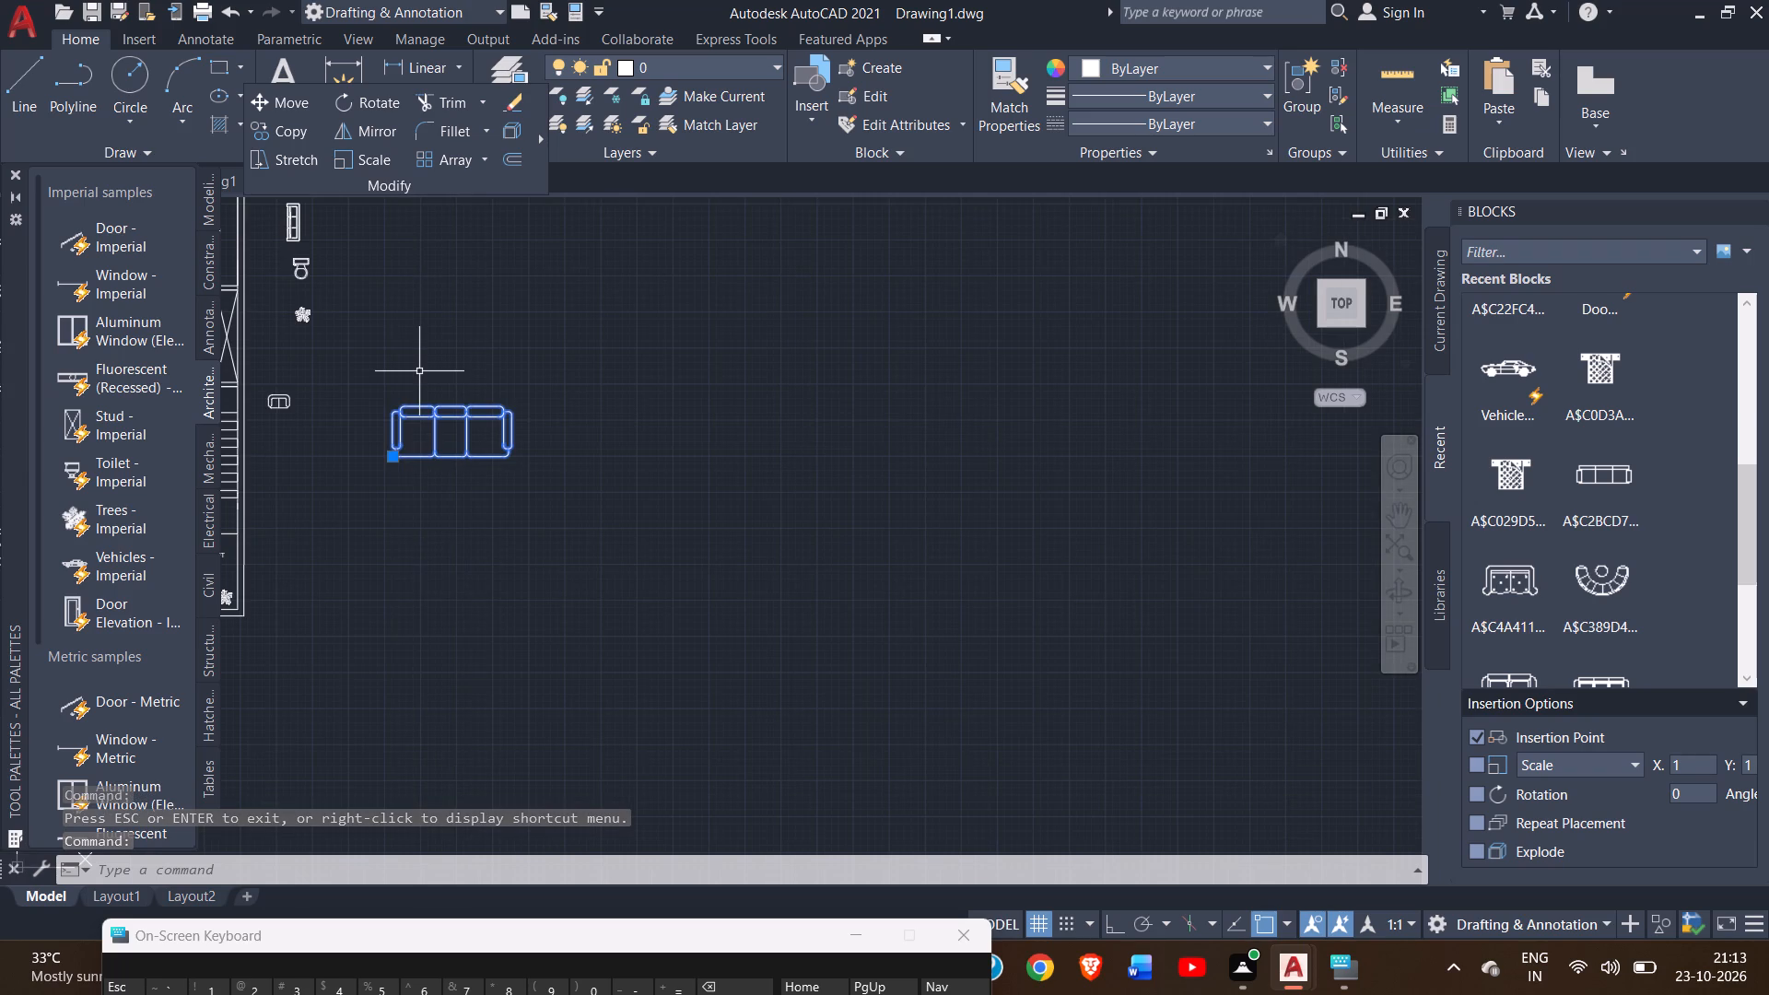
{"action": "scroll", "coordinate": [419, 371], "scroll_direction": "down", "scroll_amount": 1, "text": "ctrl"}
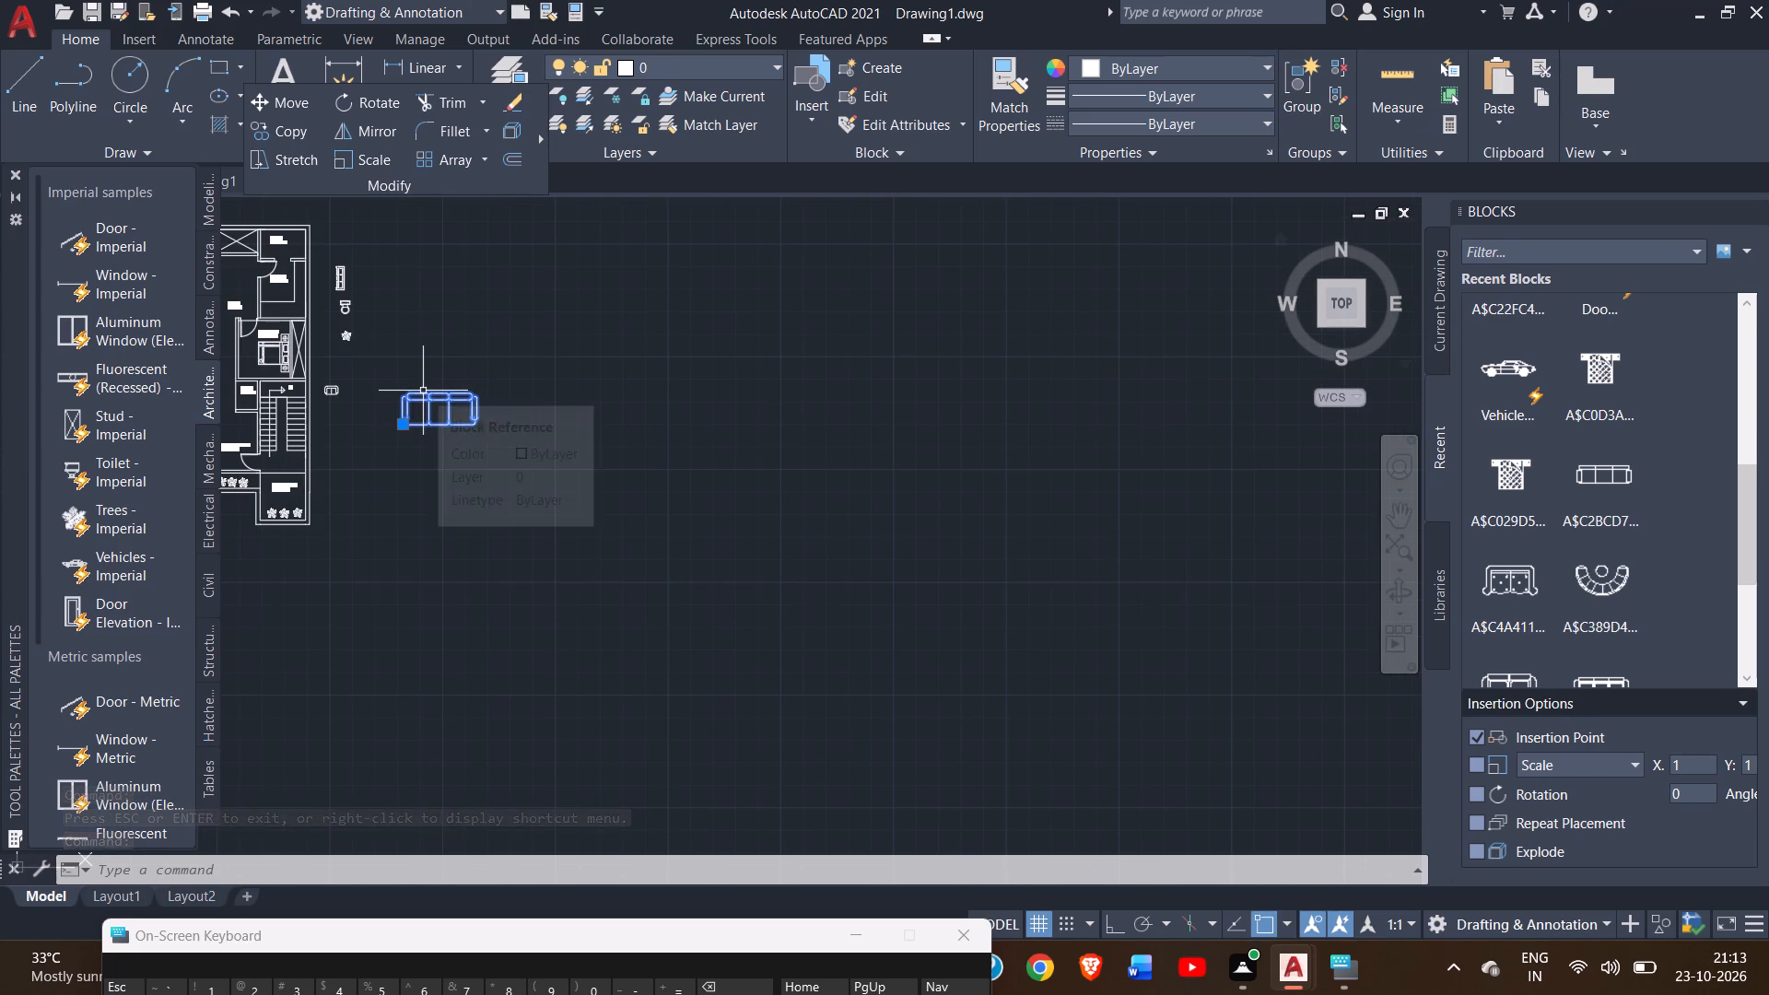
{"action": "scroll", "coordinate": [402, 337], "scroll_direction": "up", "scroll_amount": 2, "text": "ctrl"}
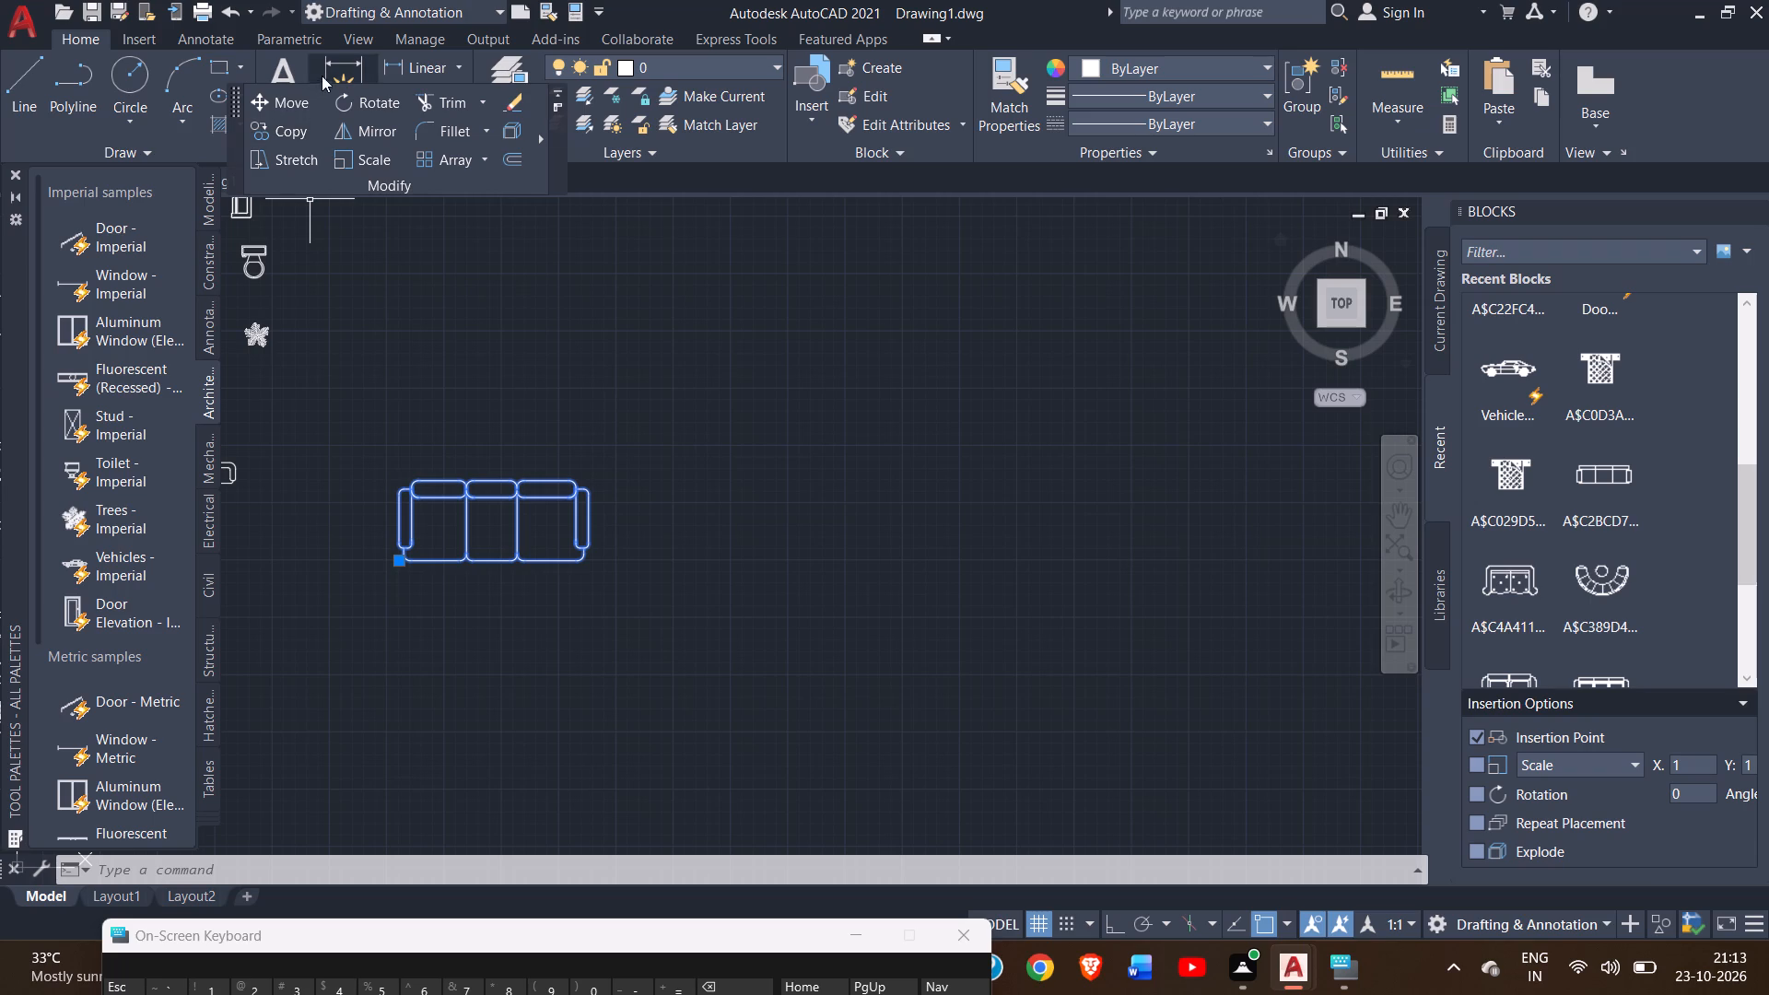
{"action": "left_click", "coordinate": [368, 165]}
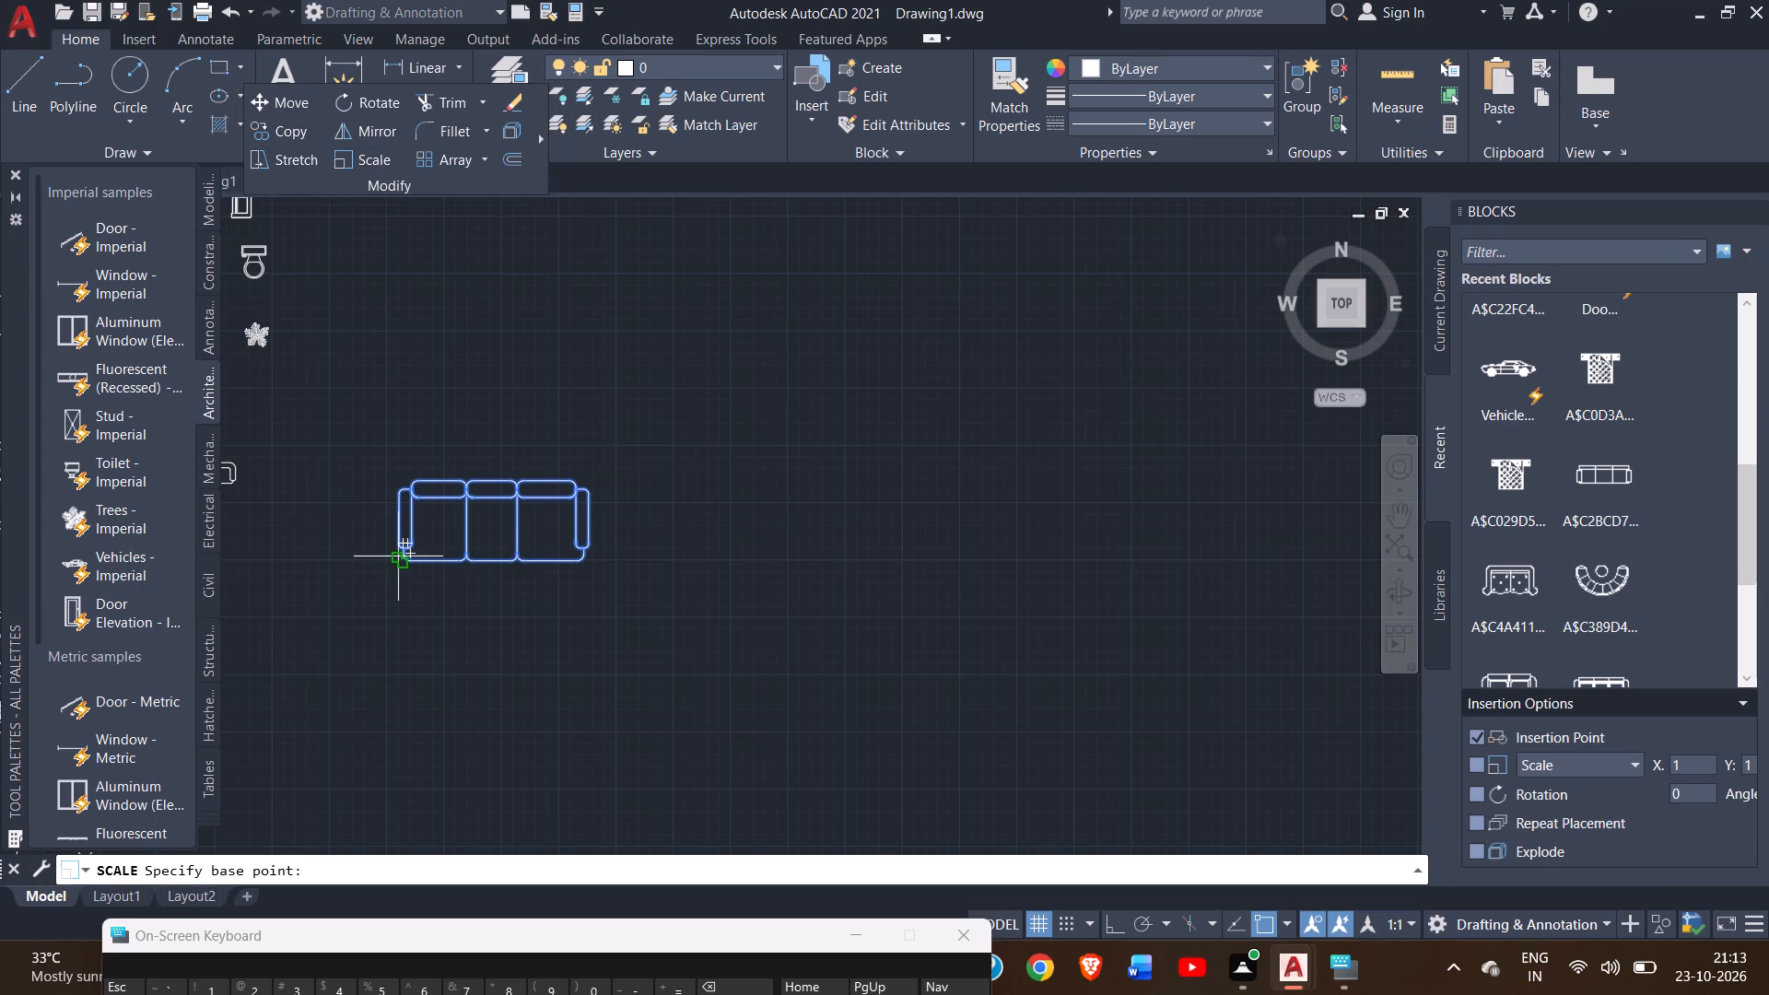
{"action": "left_click_drag", "start_coordinate": [398, 556], "coordinate": [440, 531]}
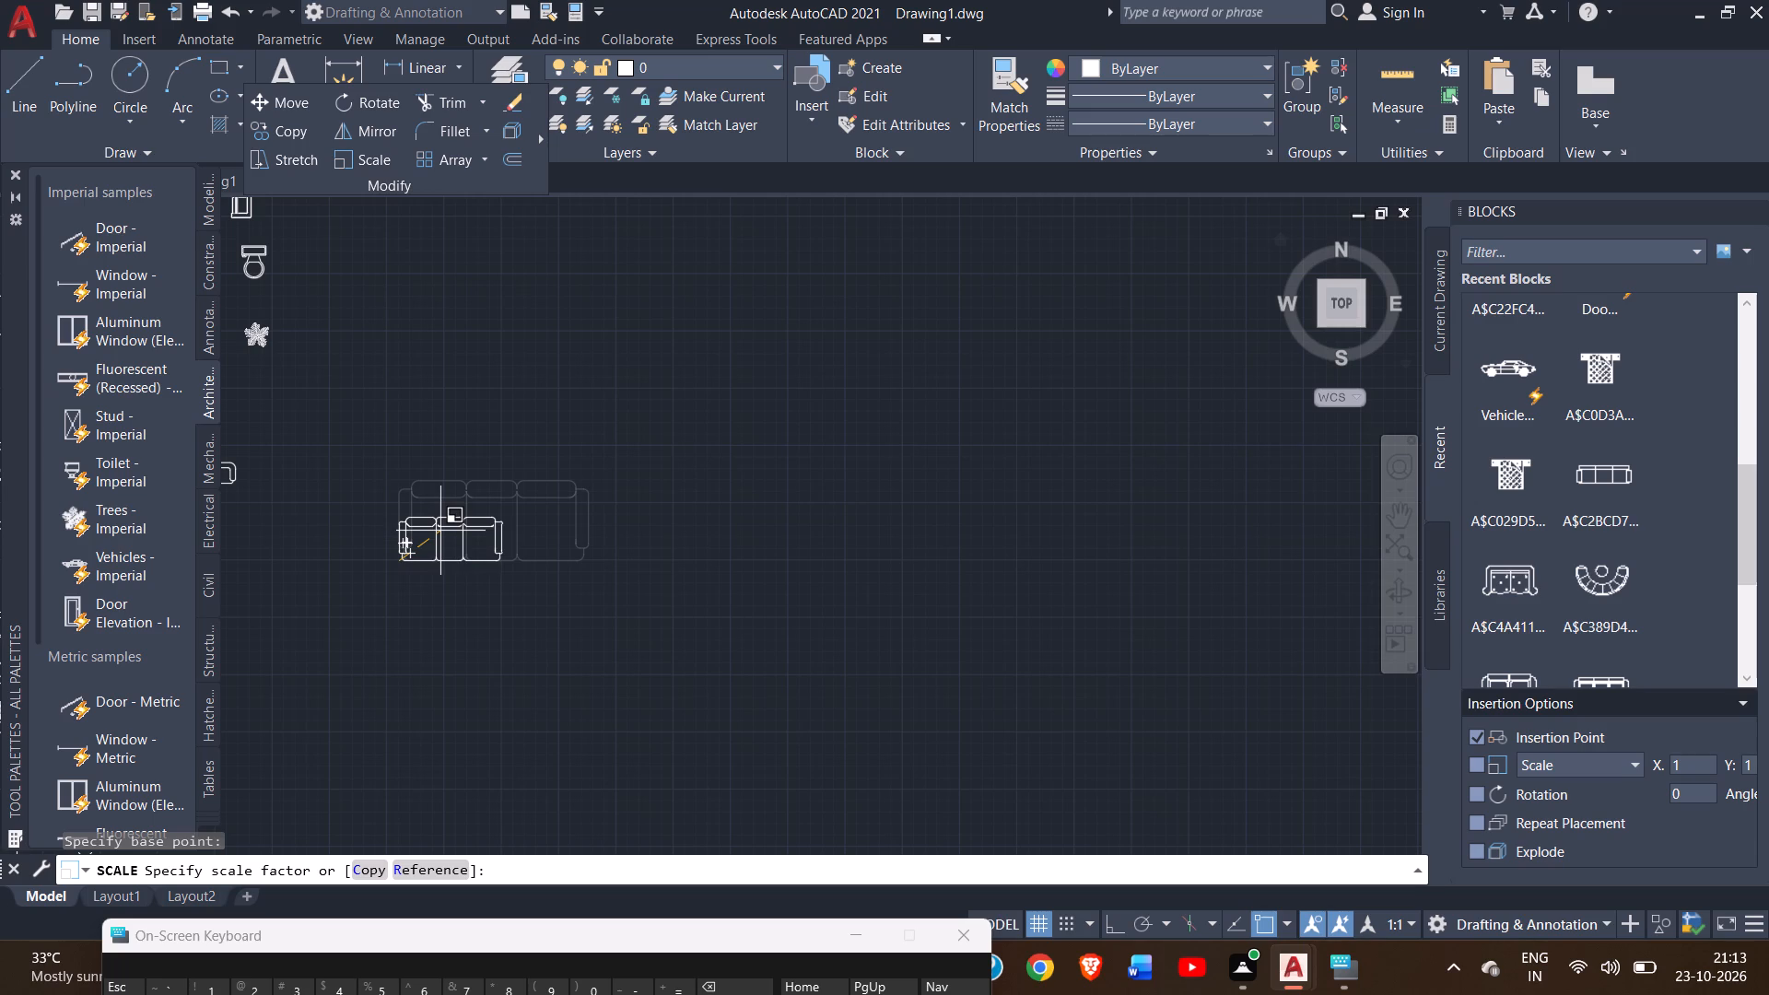
{"action": "left_click_drag", "start_coordinate": [440, 531], "coordinate": [457, 531]}
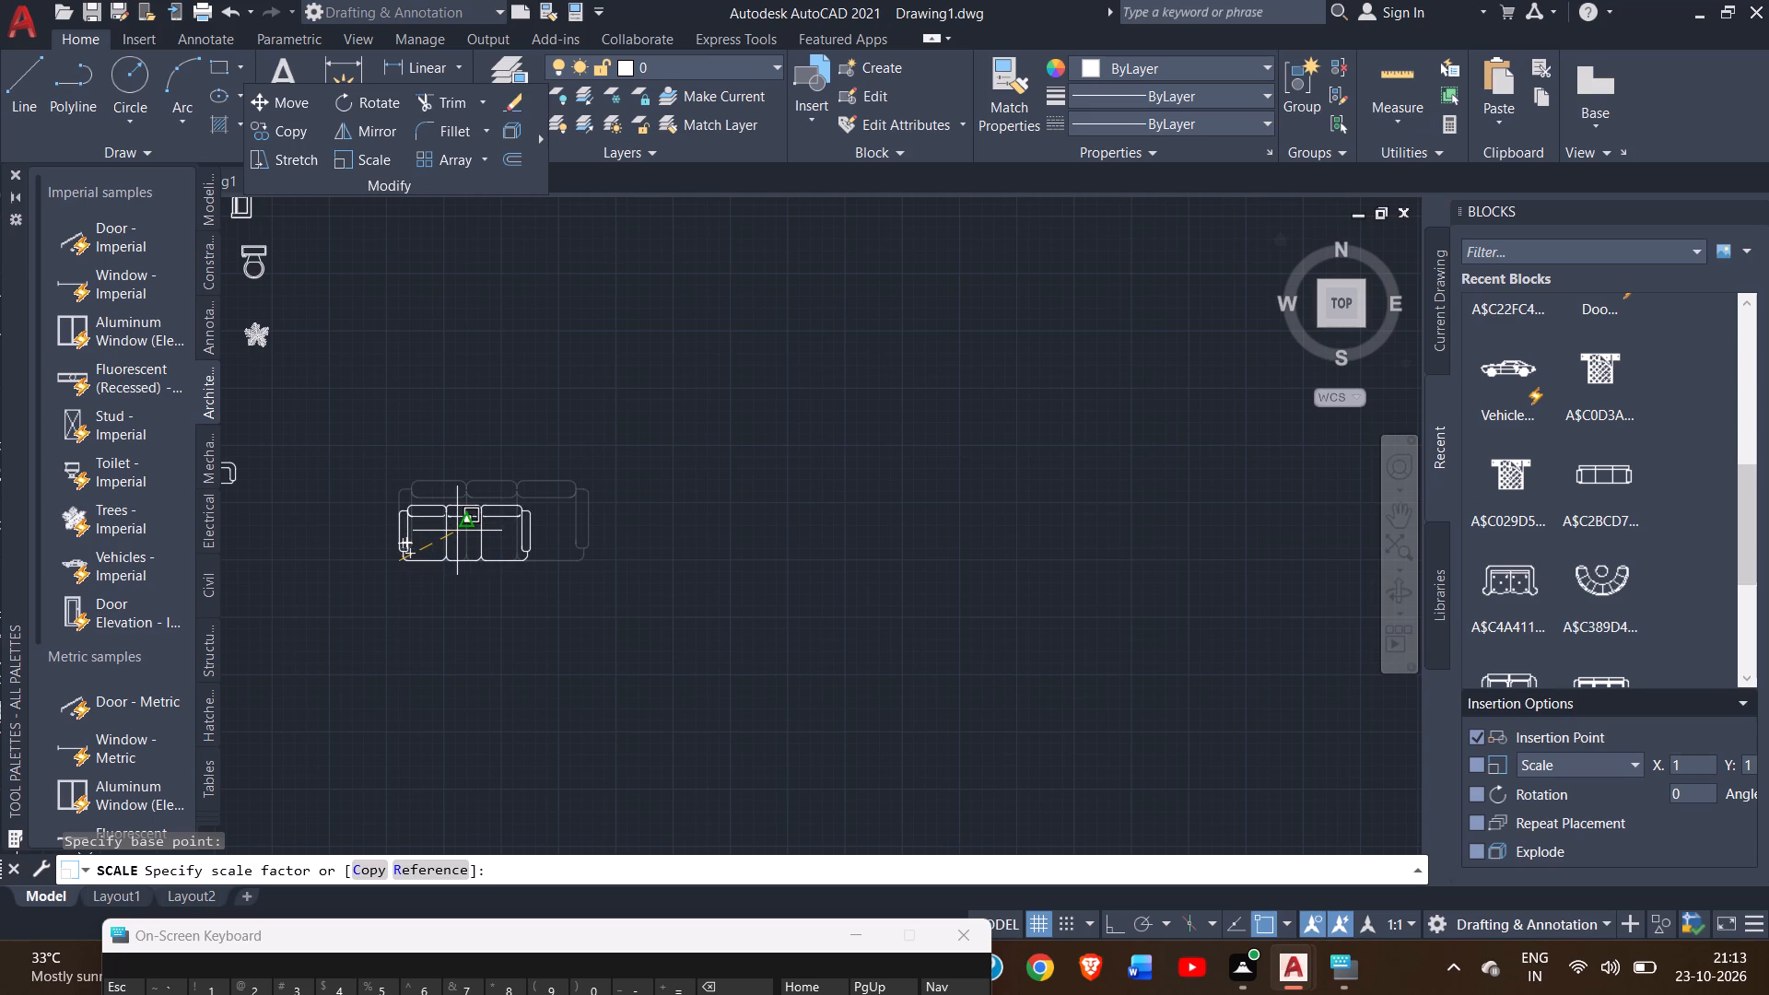
{"action": "left_click_drag", "start_coordinate": [457, 531], "coordinate": [468, 533]}
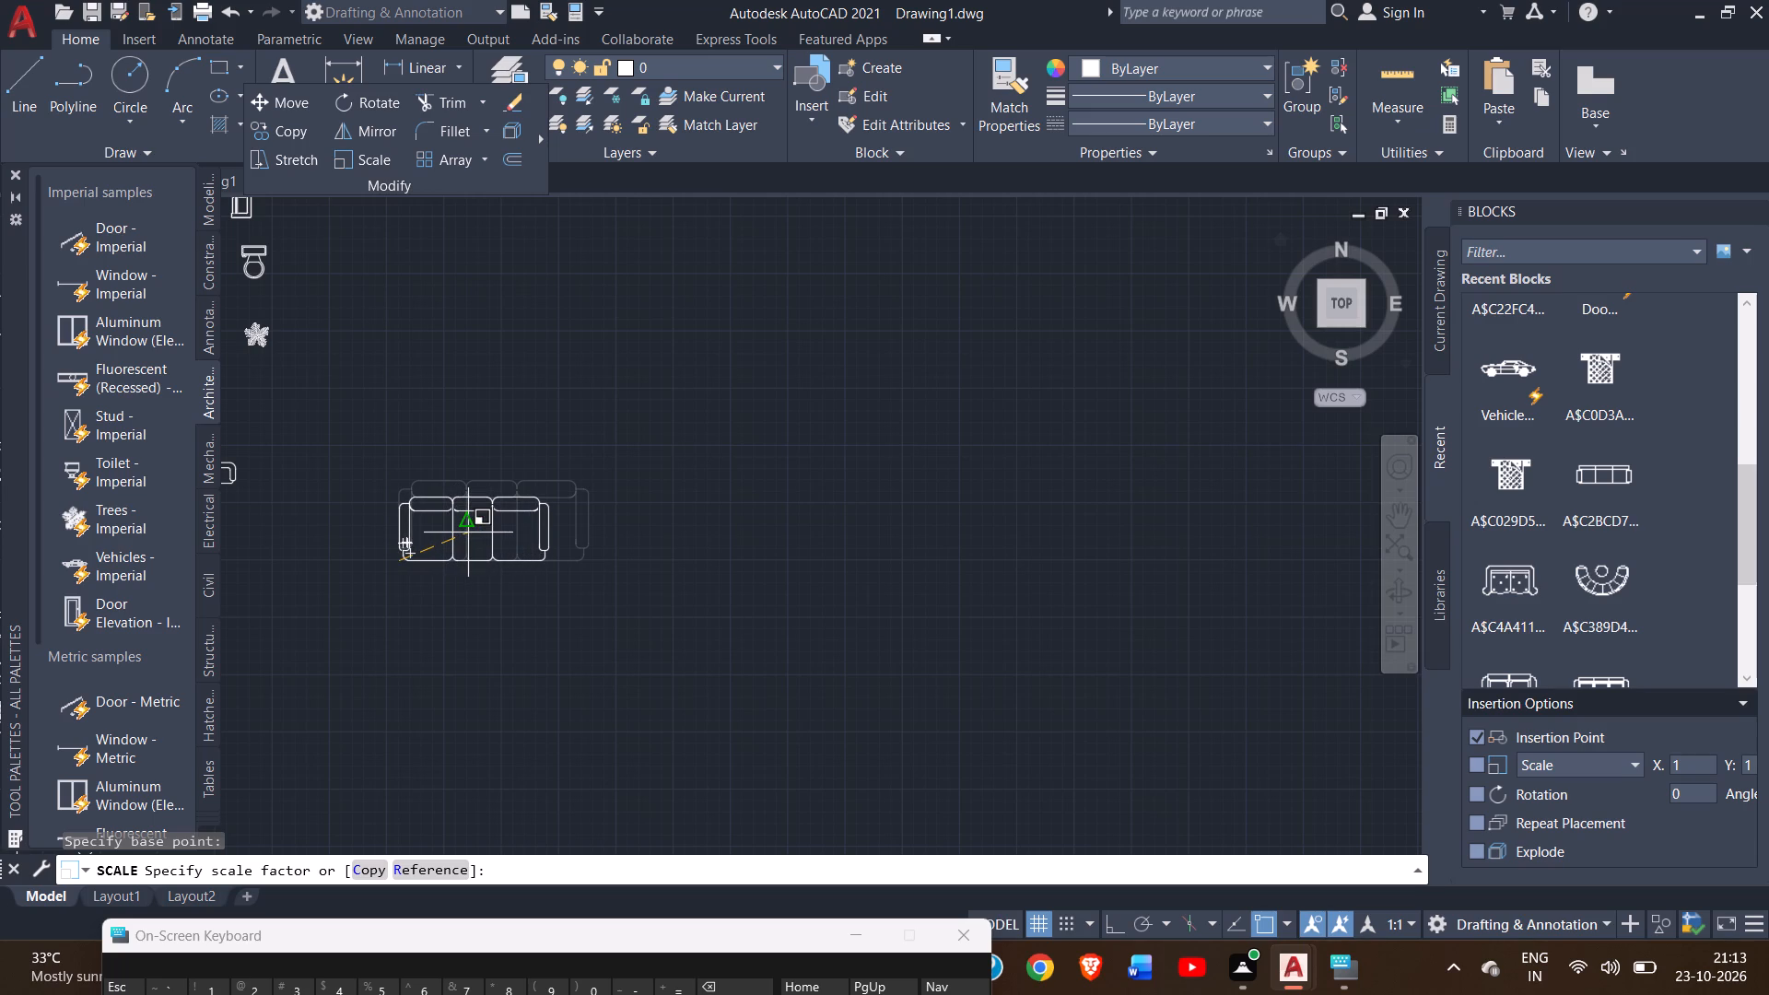
{"action": "left_click_drag", "start_coordinate": [468, 533], "coordinate": [463, 531]}
{"action": "left_click", "coordinate": [463, 531]}
Reduce the three-seat sofa again freehand from the west armrest's outer front end, sizing it against the floor plan.
{"action": "scroll", "coordinate": [442, 531], "scroll_direction": "down", "scroll_amount": 3, "text": "ctrl"}
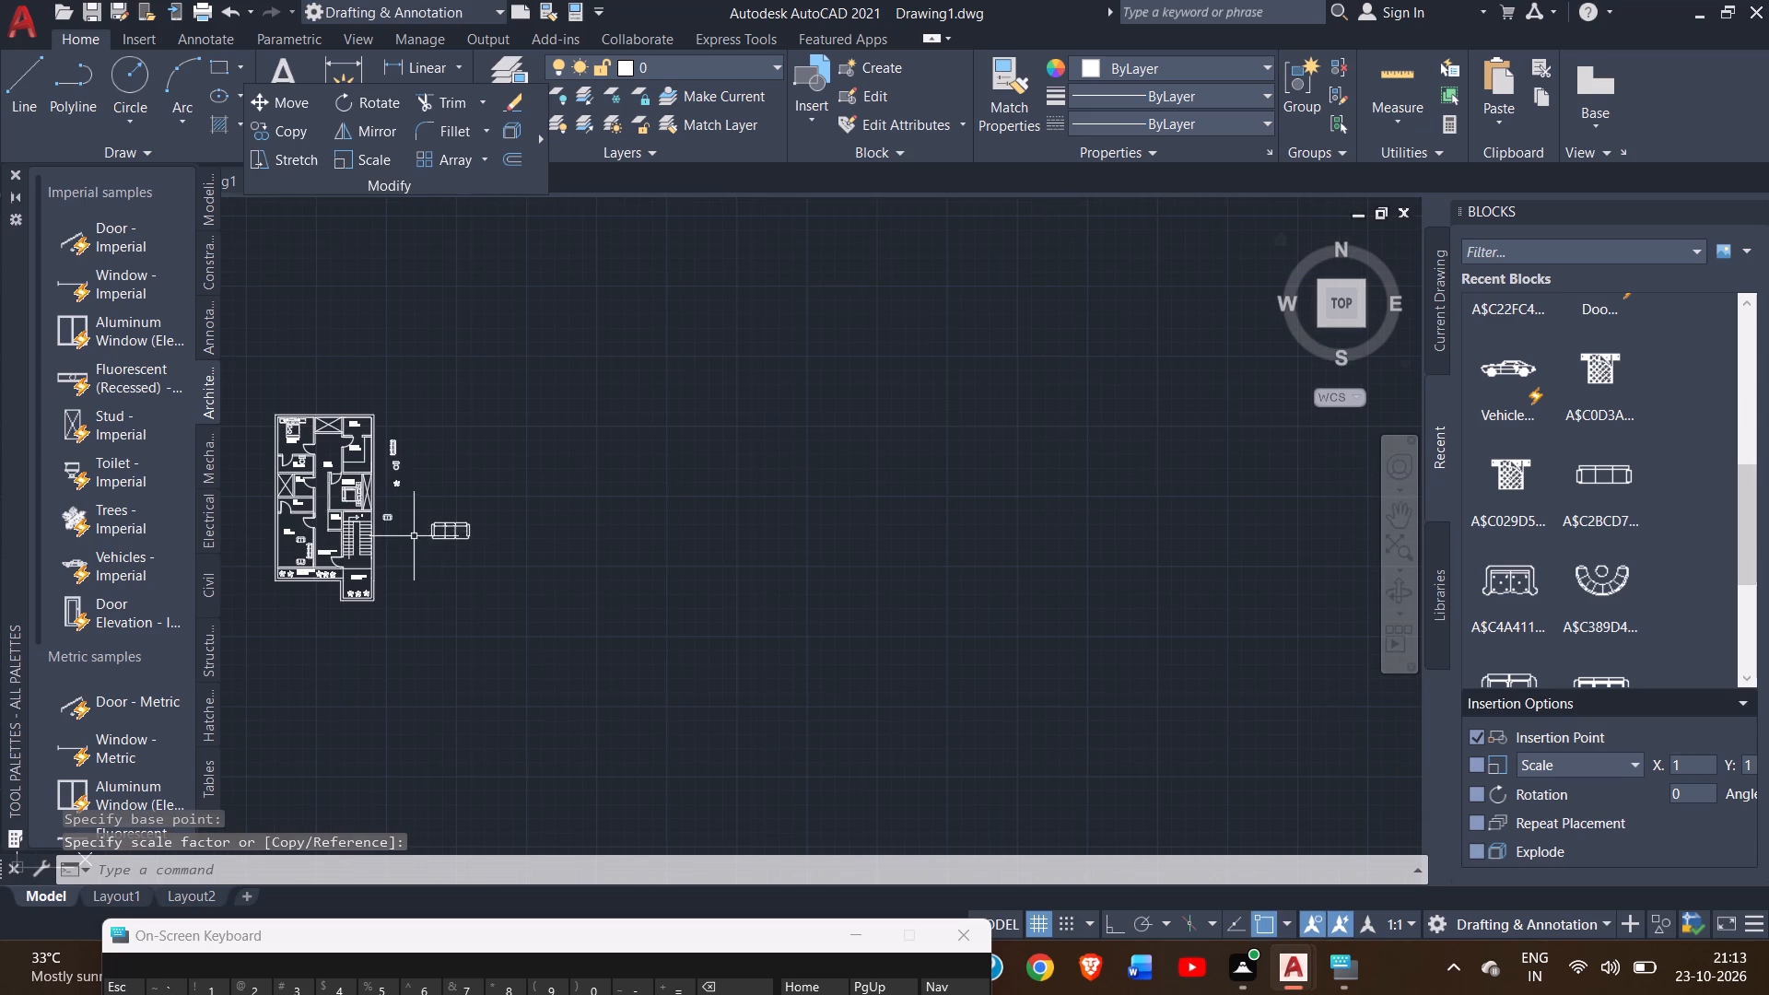
{"action": "left_click", "coordinate": [431, 528]}
{"action": "scroll", "coordinate": [431, 528], "scroll_direction": "up", "scroll_amount": 2, "text": "ctrl"}
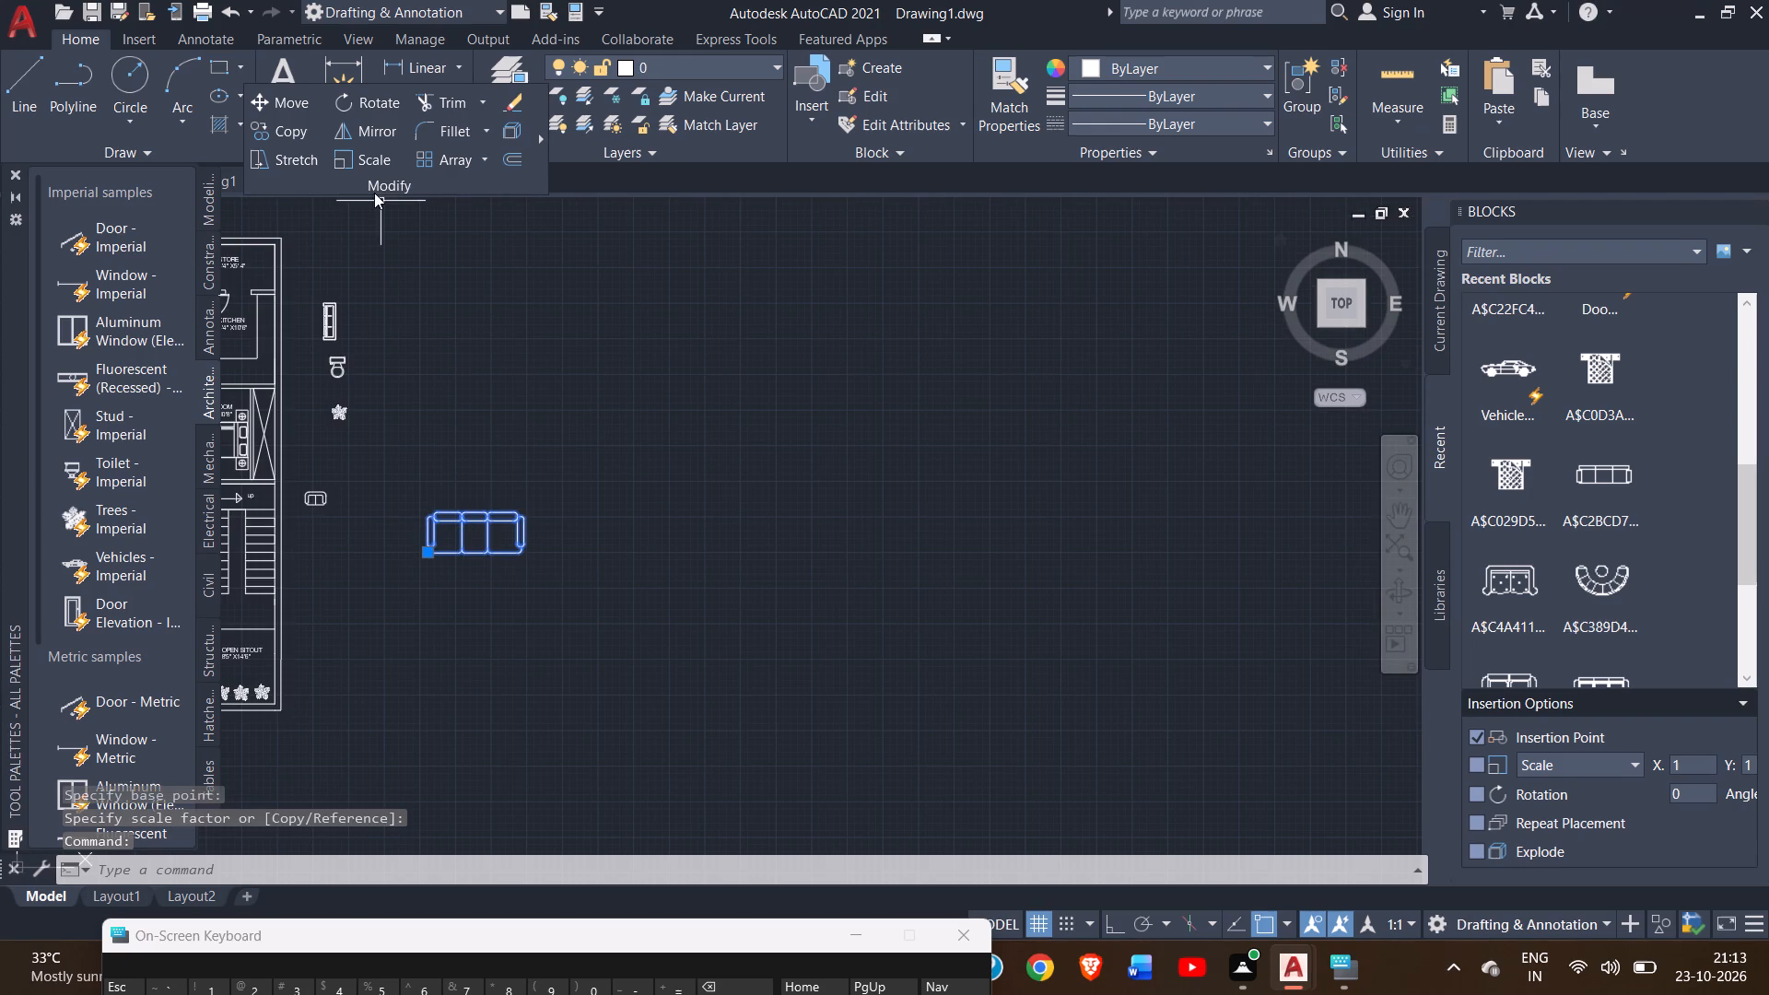
{"action": "left_click", "coordinate": [364, 162]}
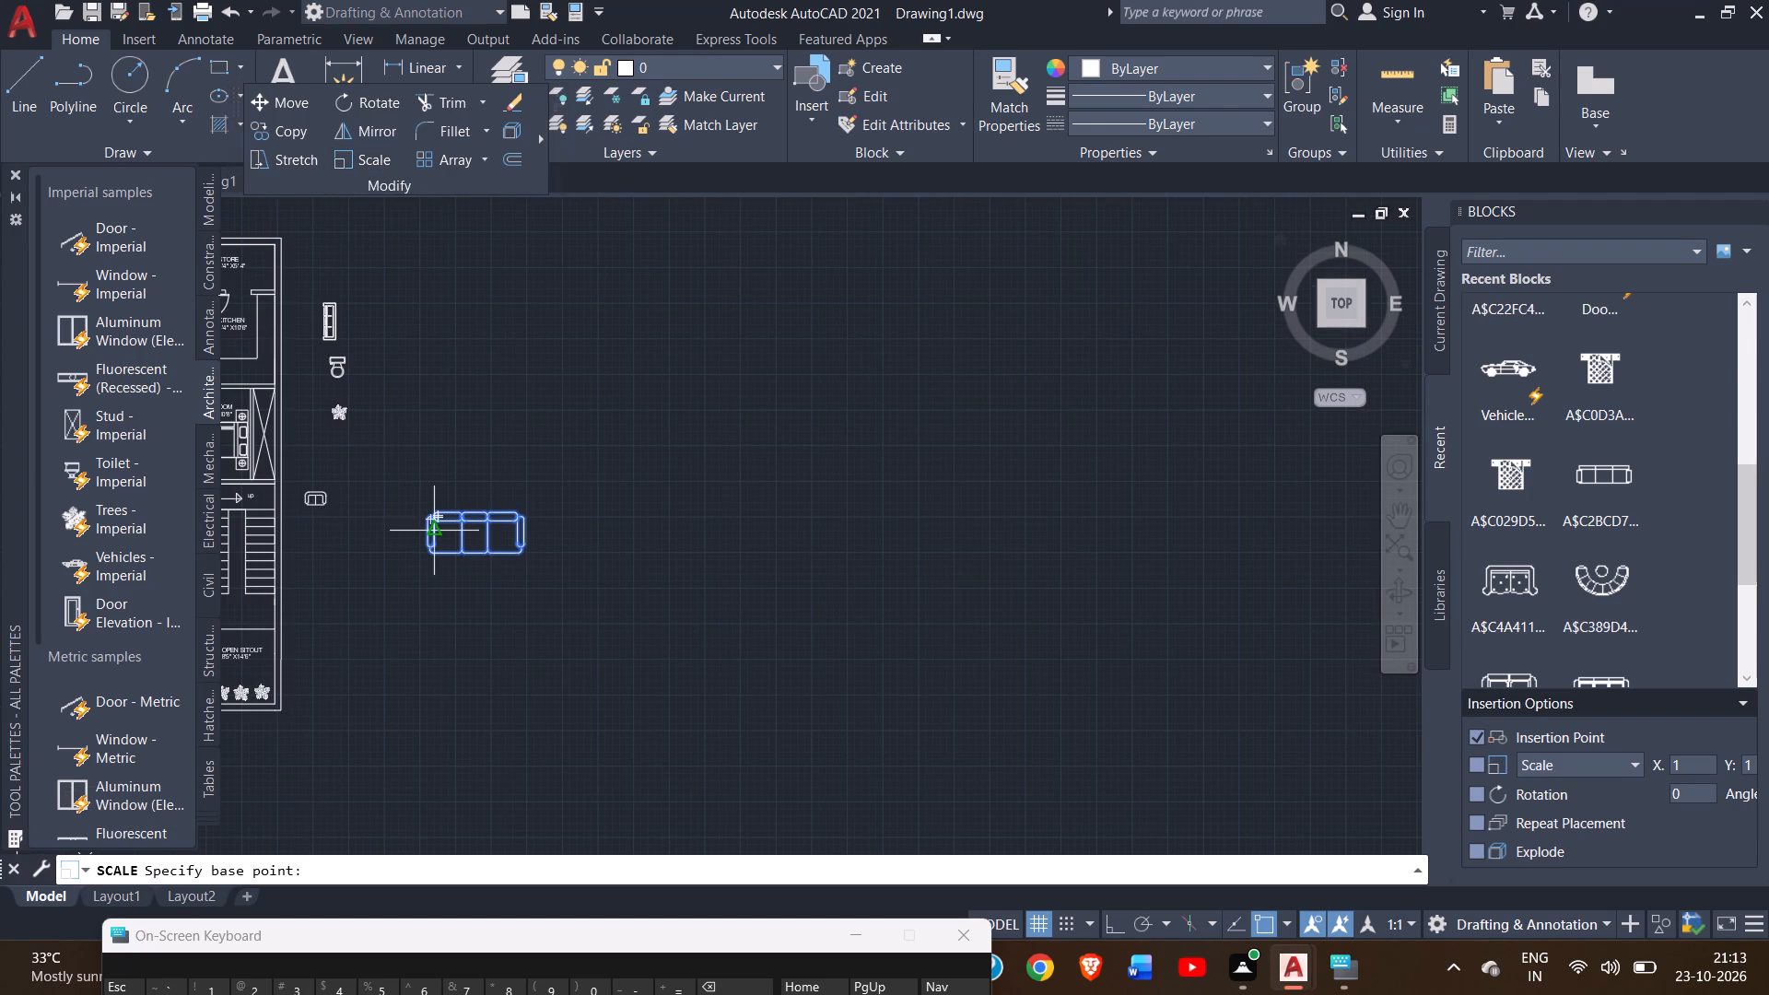
{"action": "scroll", "coordinate": [434, 527], "scroll_direction": "up", "scroll_amount": 1, "text": "ctrl"}
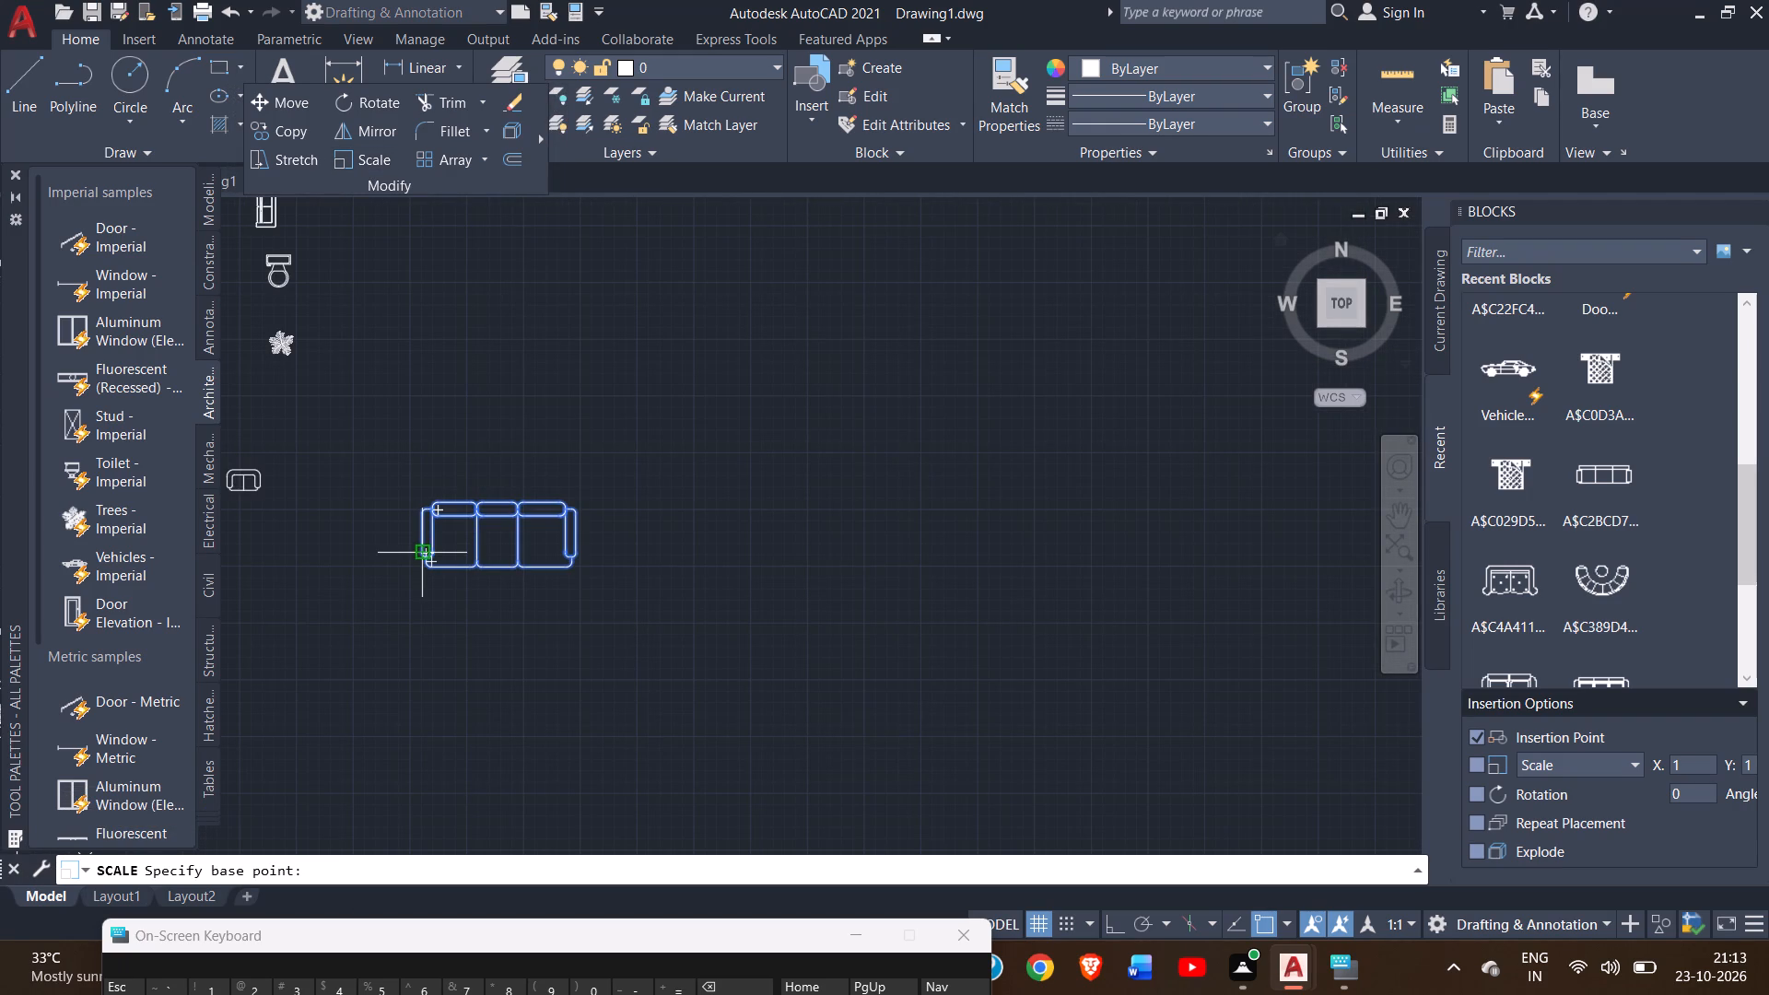
{"action": "left_click_drag", "start_coordinate": [419, 553], "coordinate": [459, 541]}
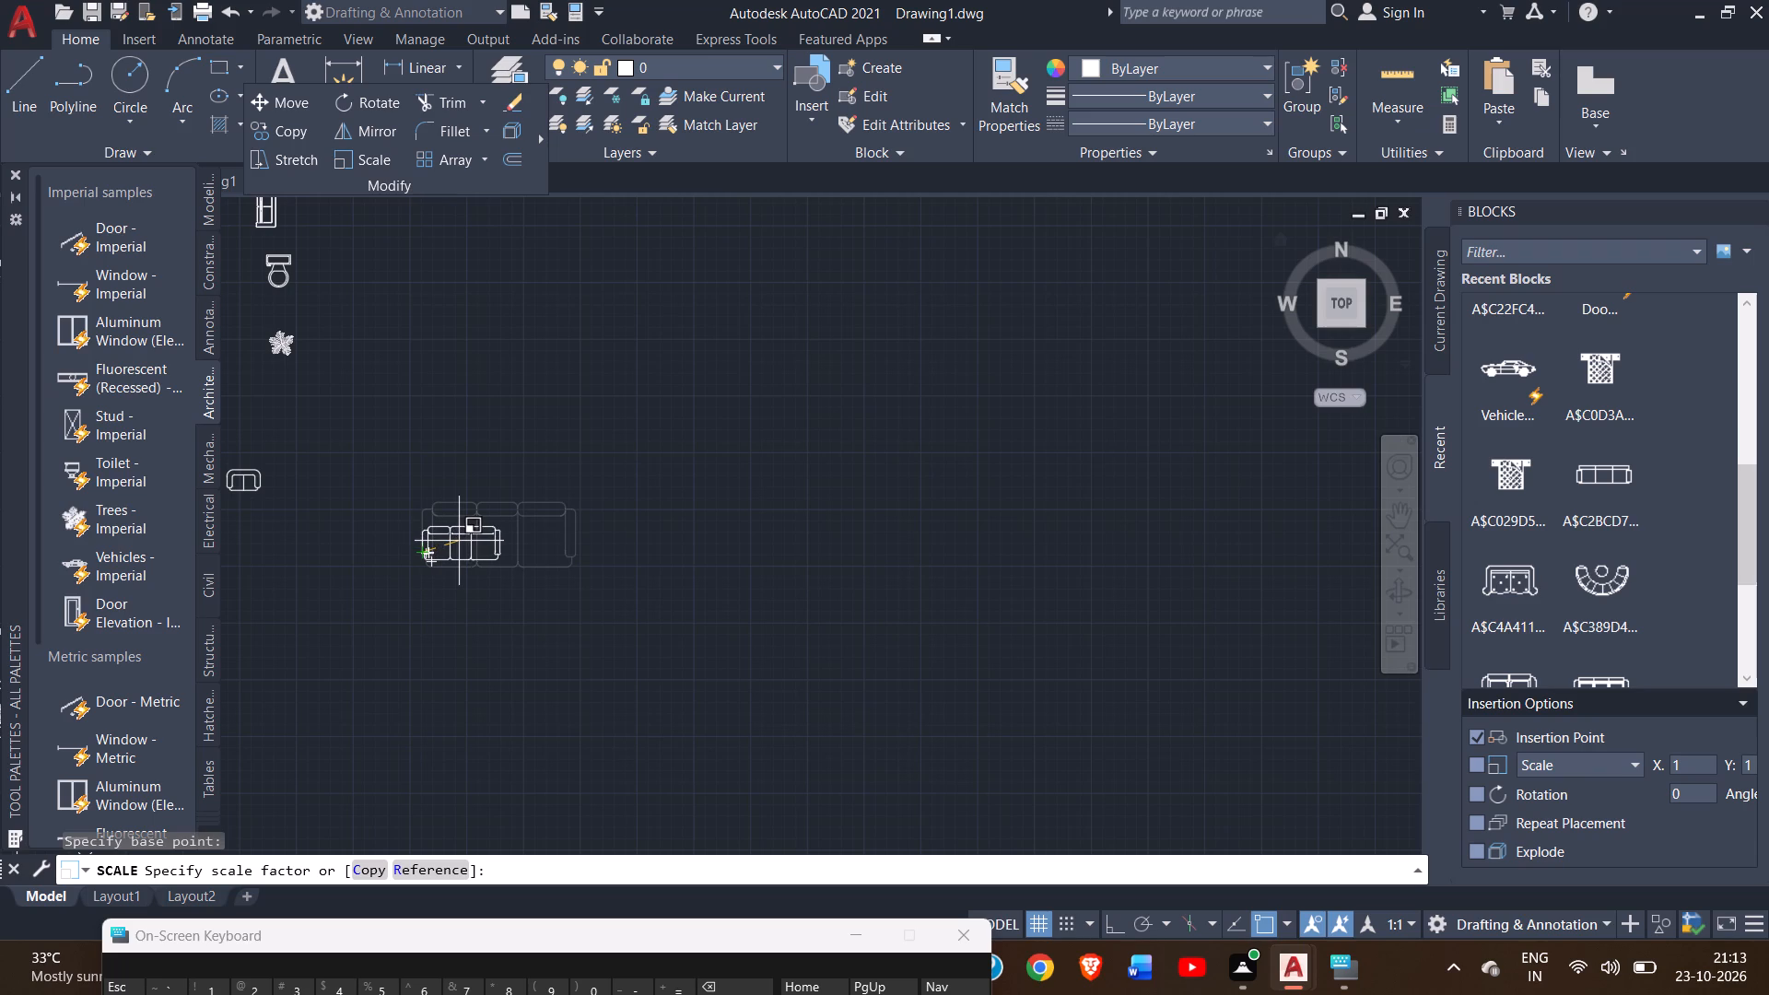
{"action": "left_click_drag", "start_coordinate": [459, 541], "coordinate": [468, 541]}
{"action": "left_click", "coordinate": [468, 541]}
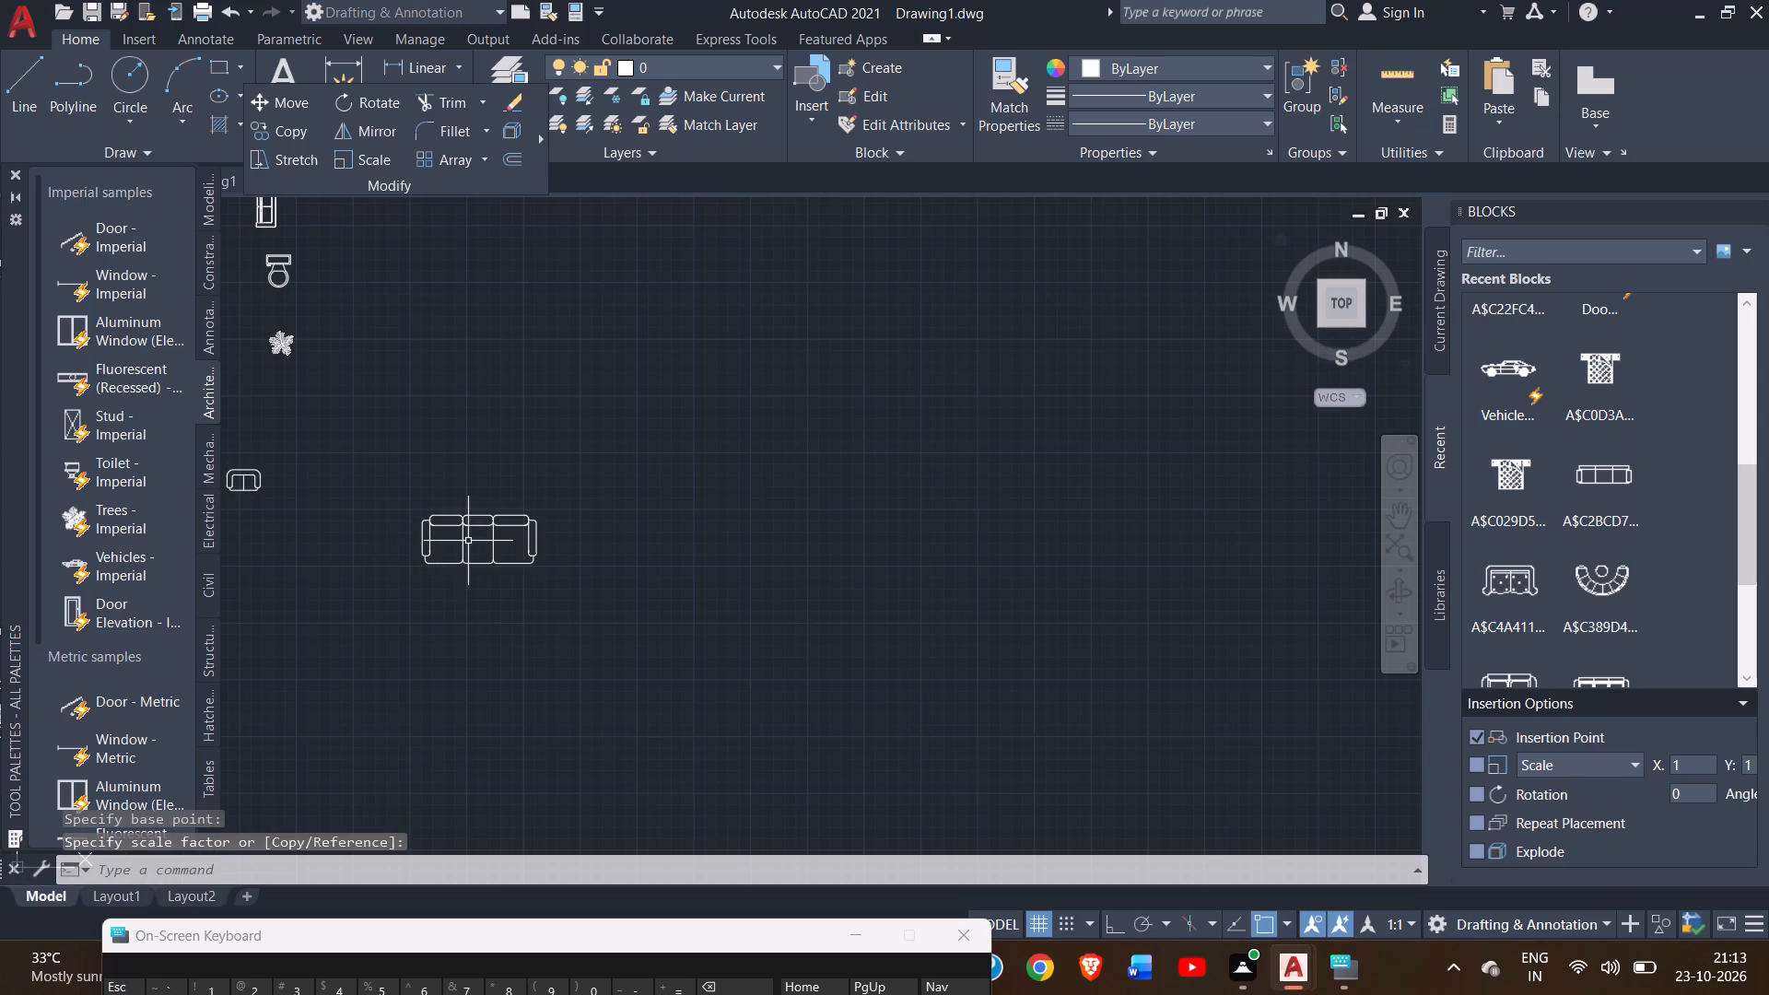
{"action": "scroll", "coordinate": [381, 560], "scroll_direction": "down", "scroll_amount": 2, "text": "ctrl"}
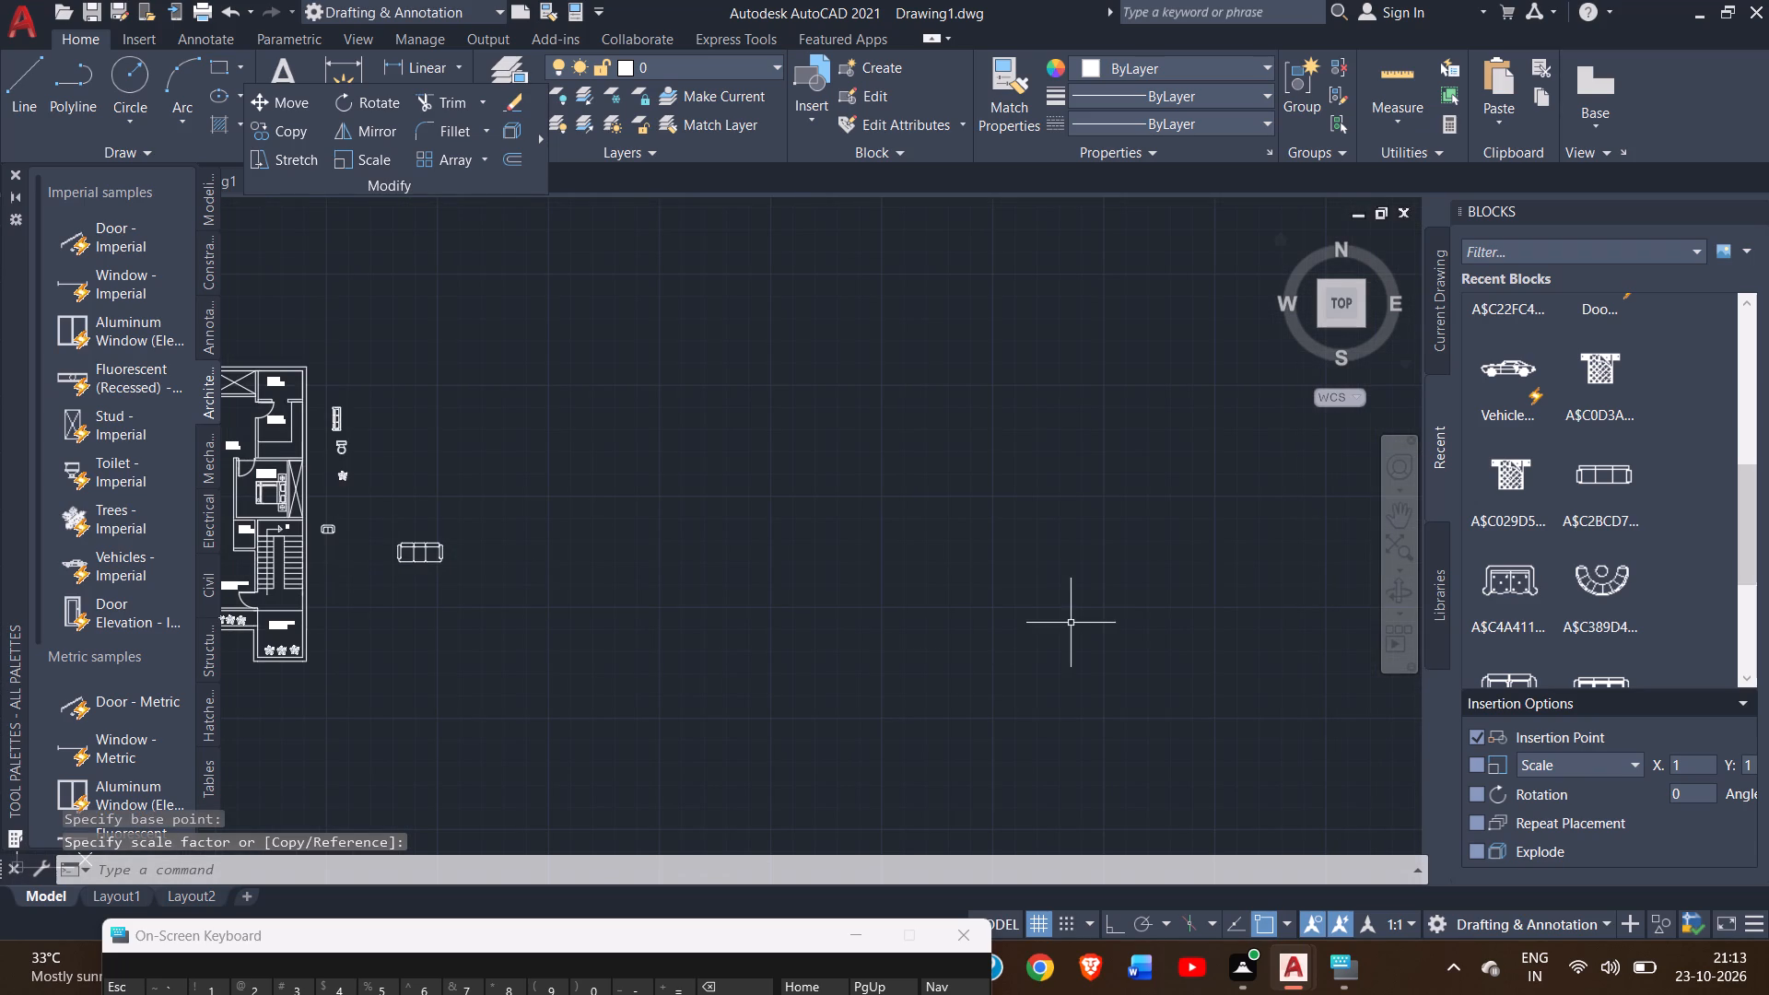
{"action": "left_click", "coordinate": [1391, 513]}
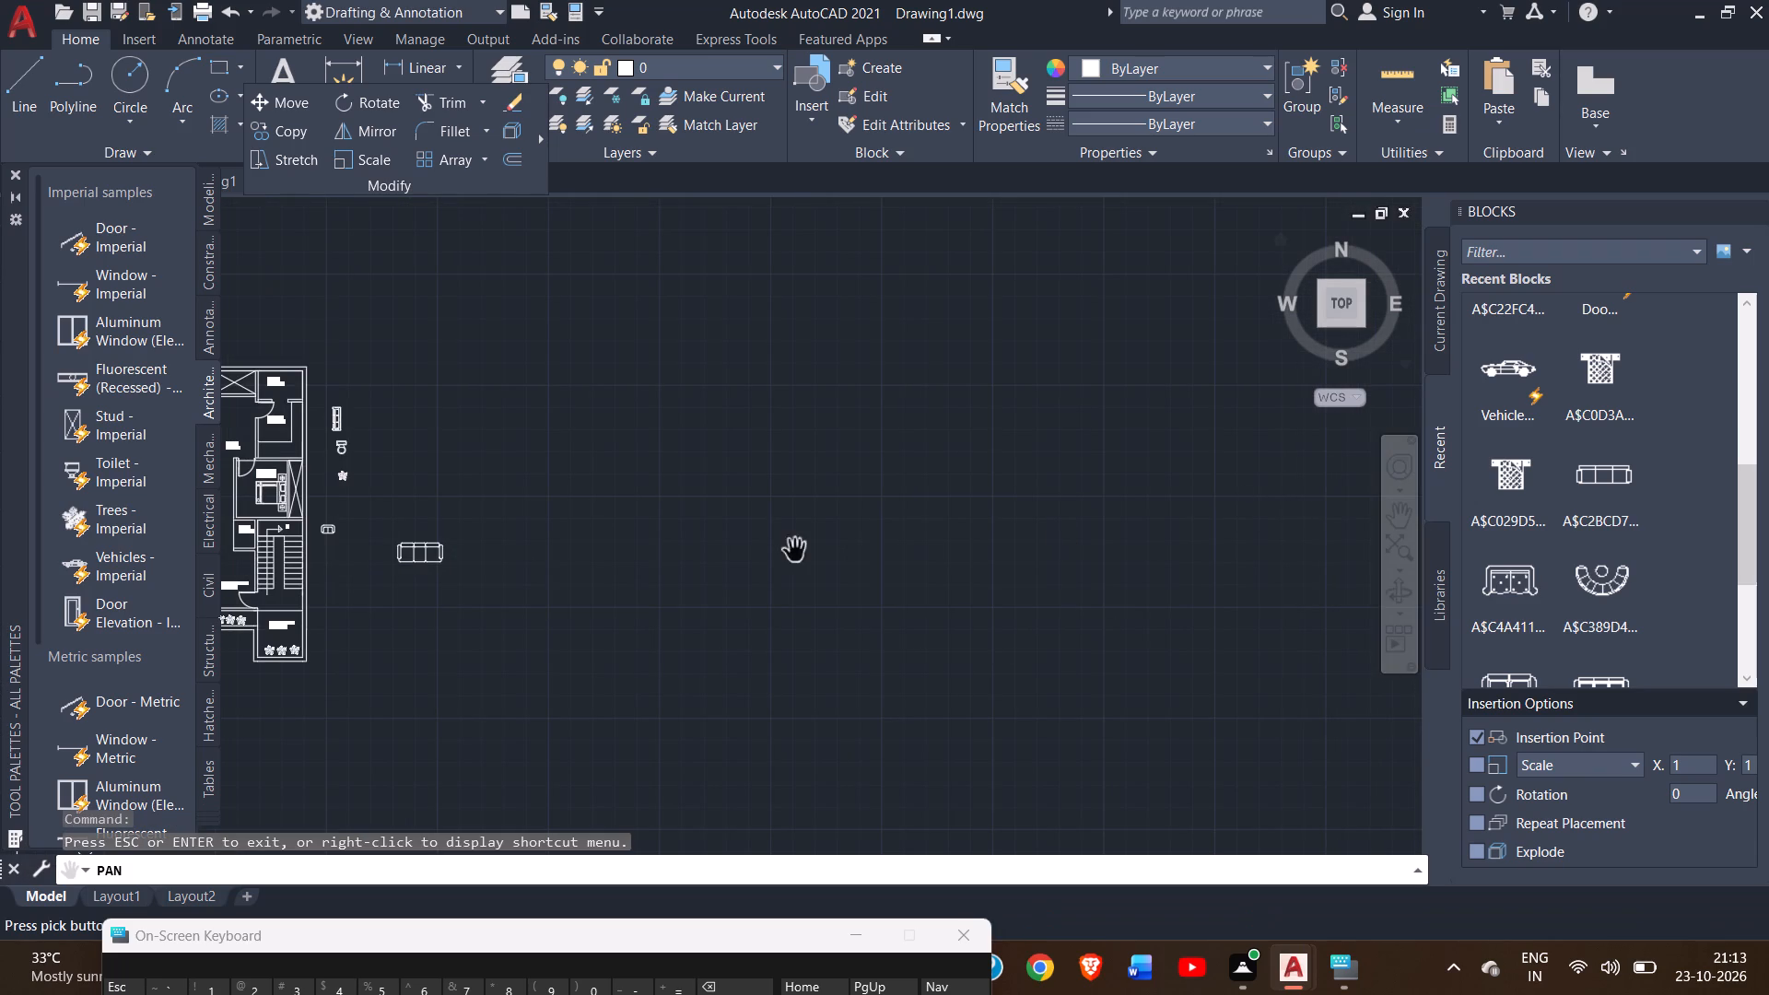
{"action": "left_click_drag", "start_coordinate": [698, 559], "coordinate": [979, 556]}
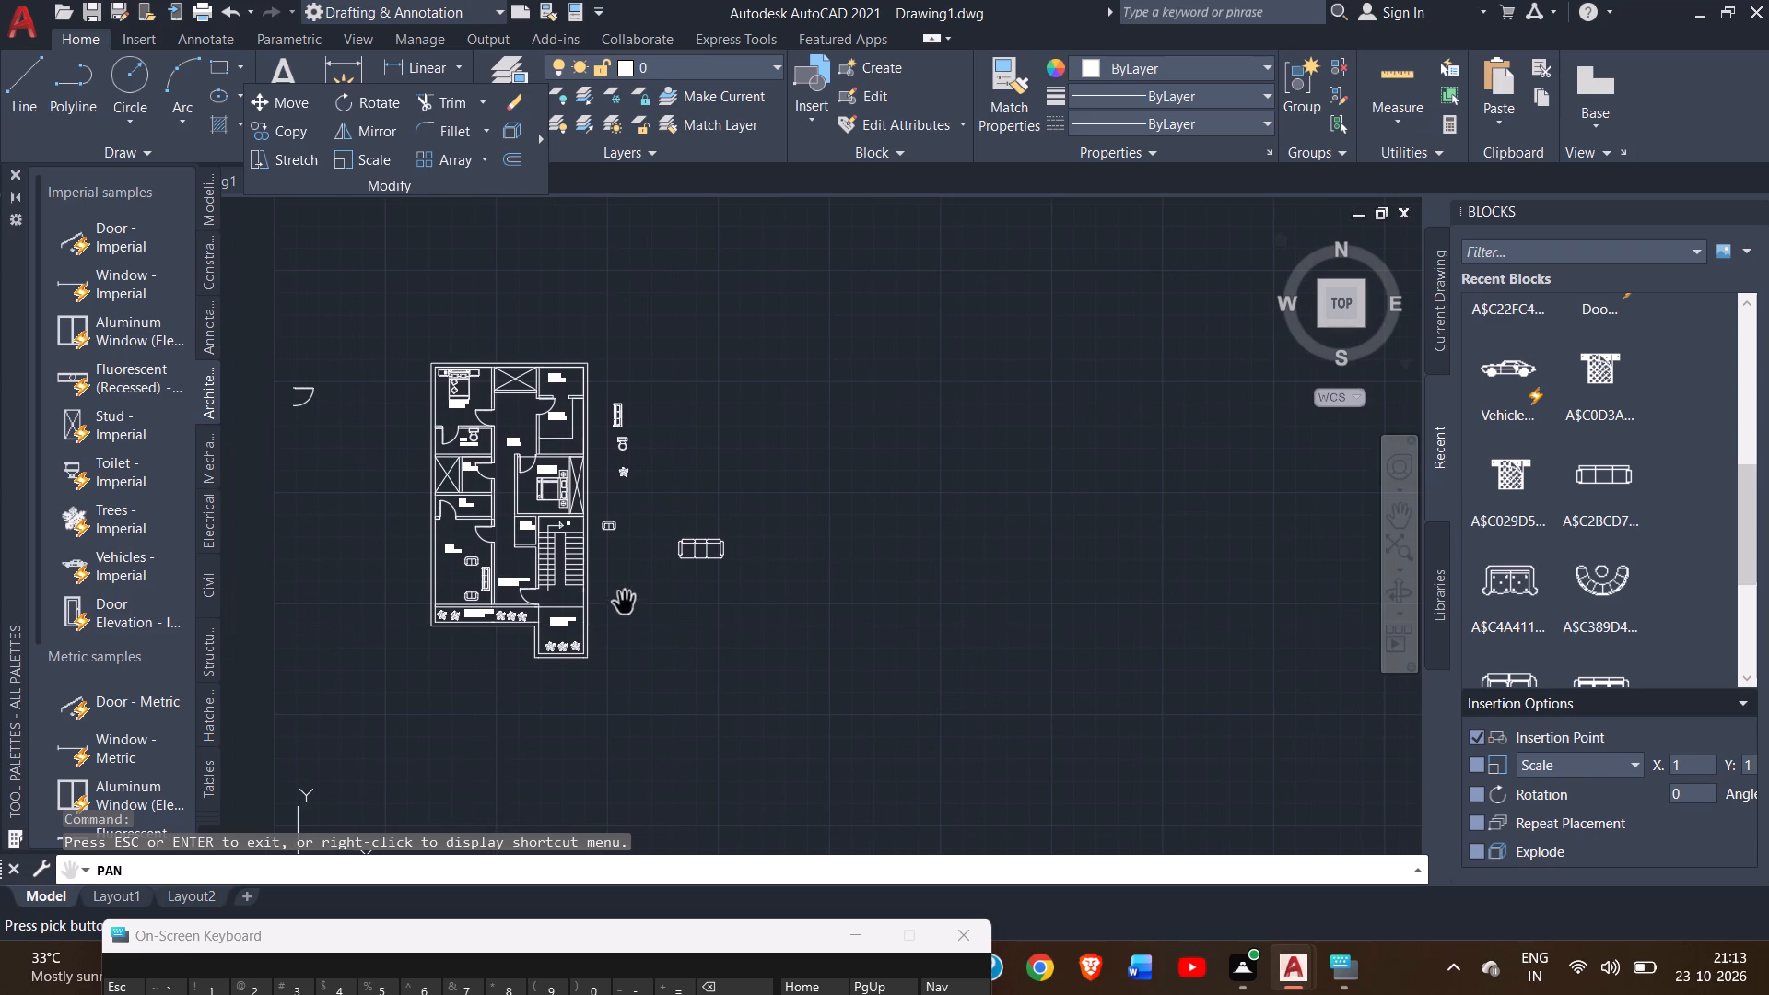
Rotate the three-seat sofa beside the plan 90 degrees clockwise about its southwest front corner, with Ortho turned on.
{"action": "scroll", "coordinate": [533, 565], "scroll_direction": "up", "scroll_amount": 2, "text": "ctrl"}
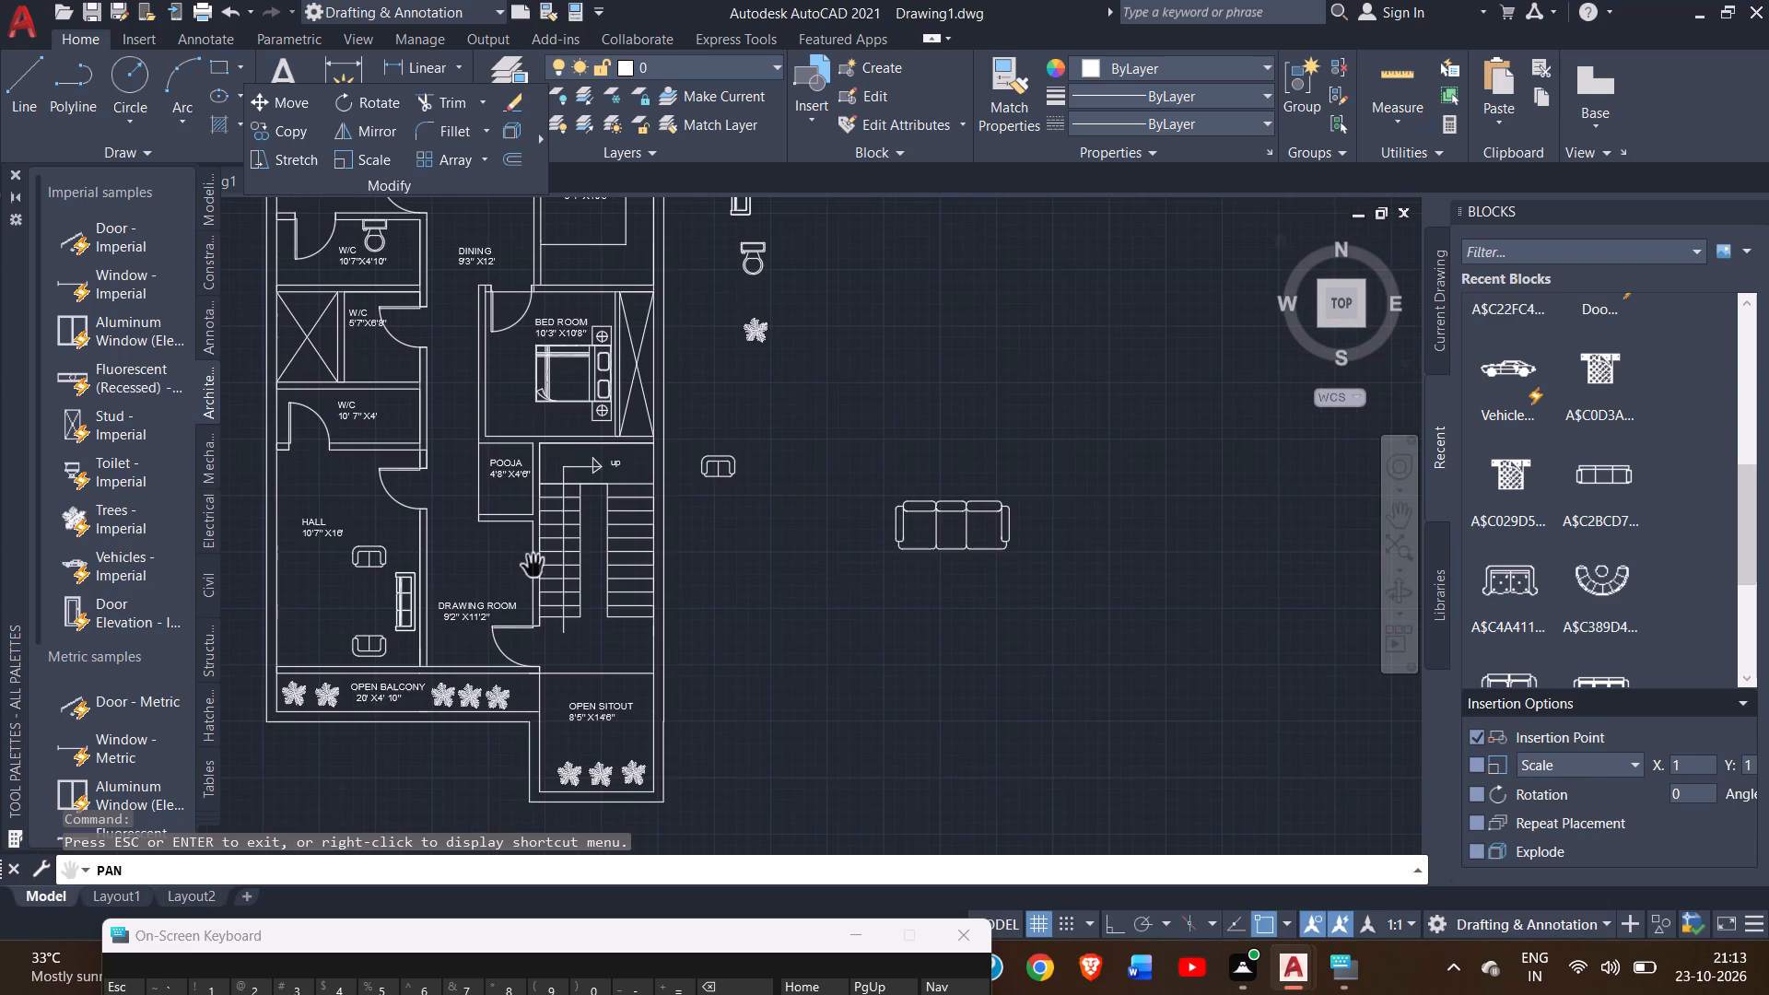
{"action": "right_click", "coordinate": [876, 458]}
{"action": "left_click", "coordinate": [896, 468]}
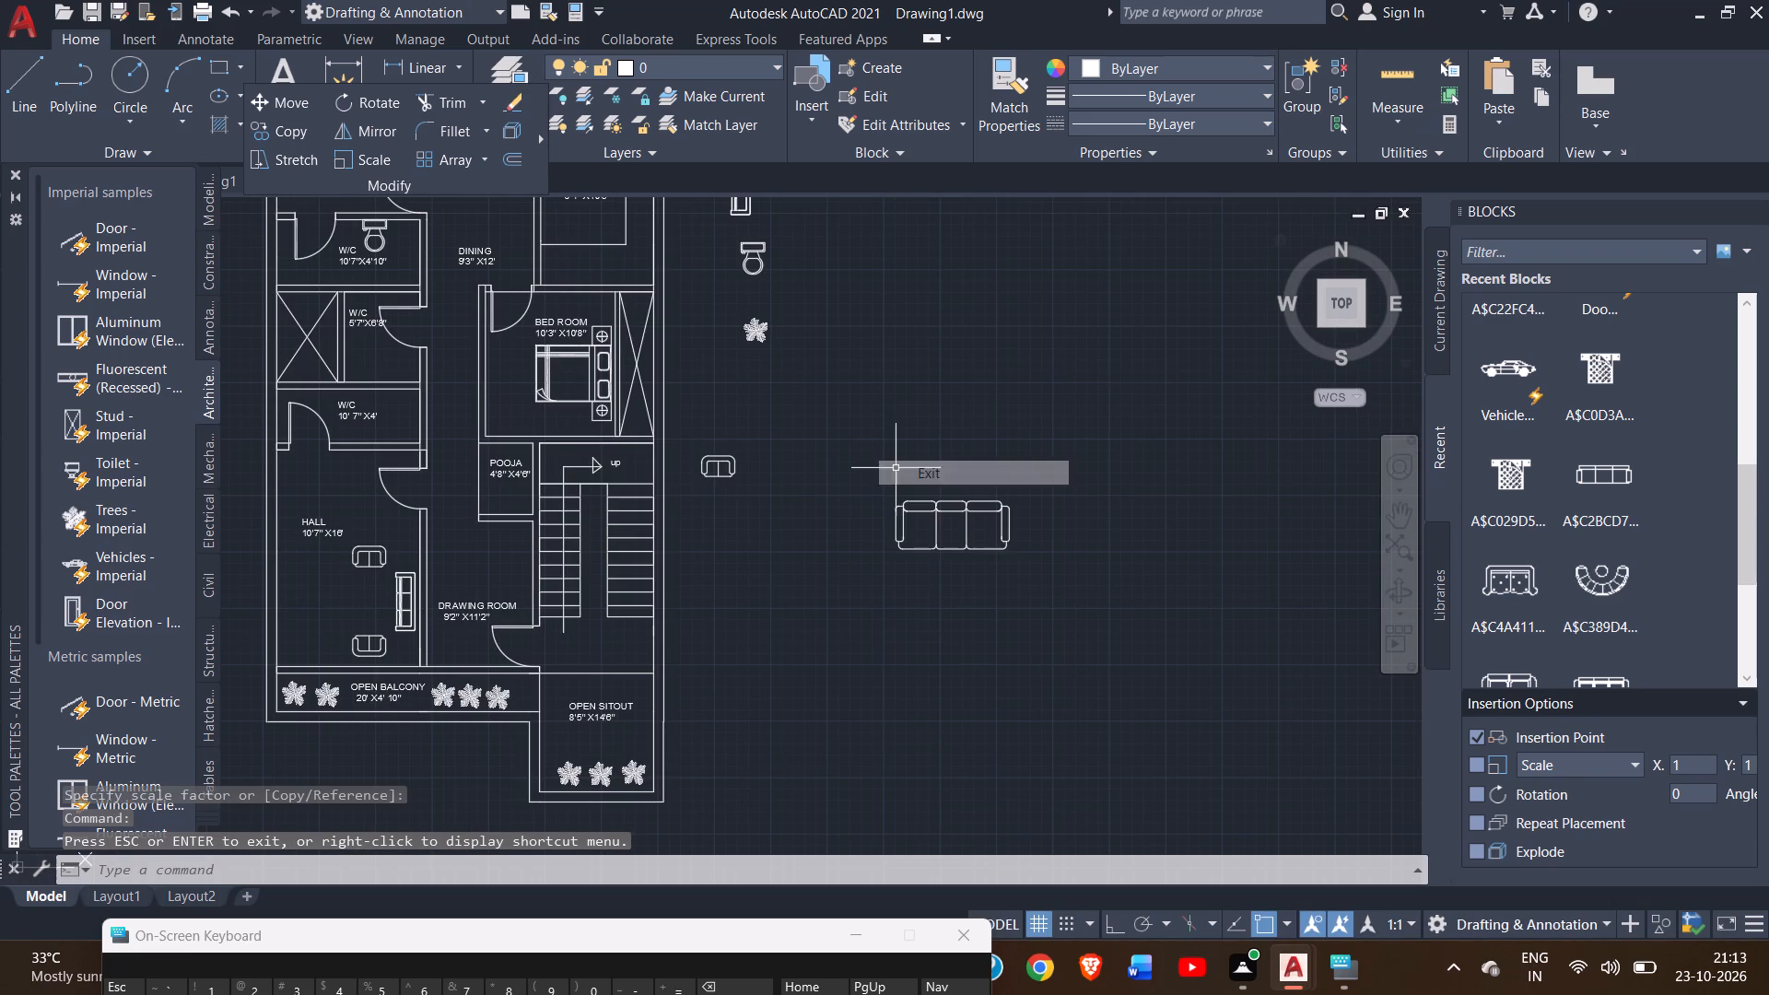
{"action": "left_click", "coordinate": [903, 521]}
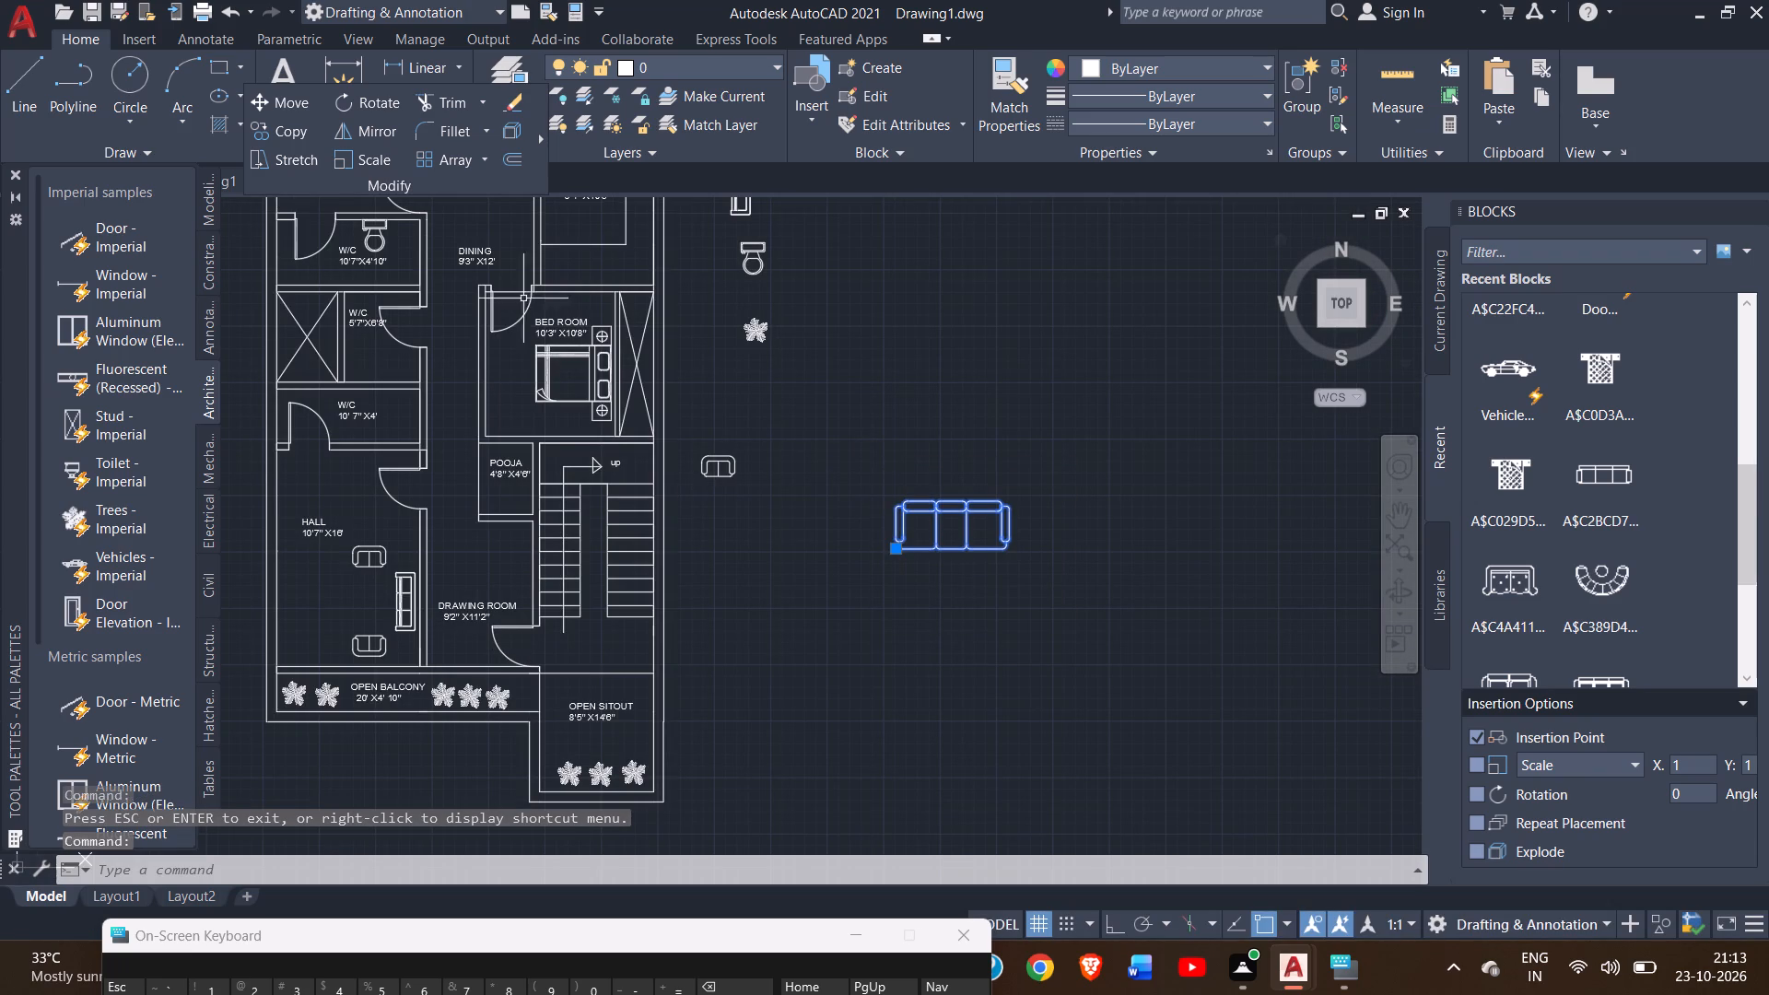
{"action": "left_click_drag", "start_coordinate": [369, 114], "coordinate": [835, 531]}
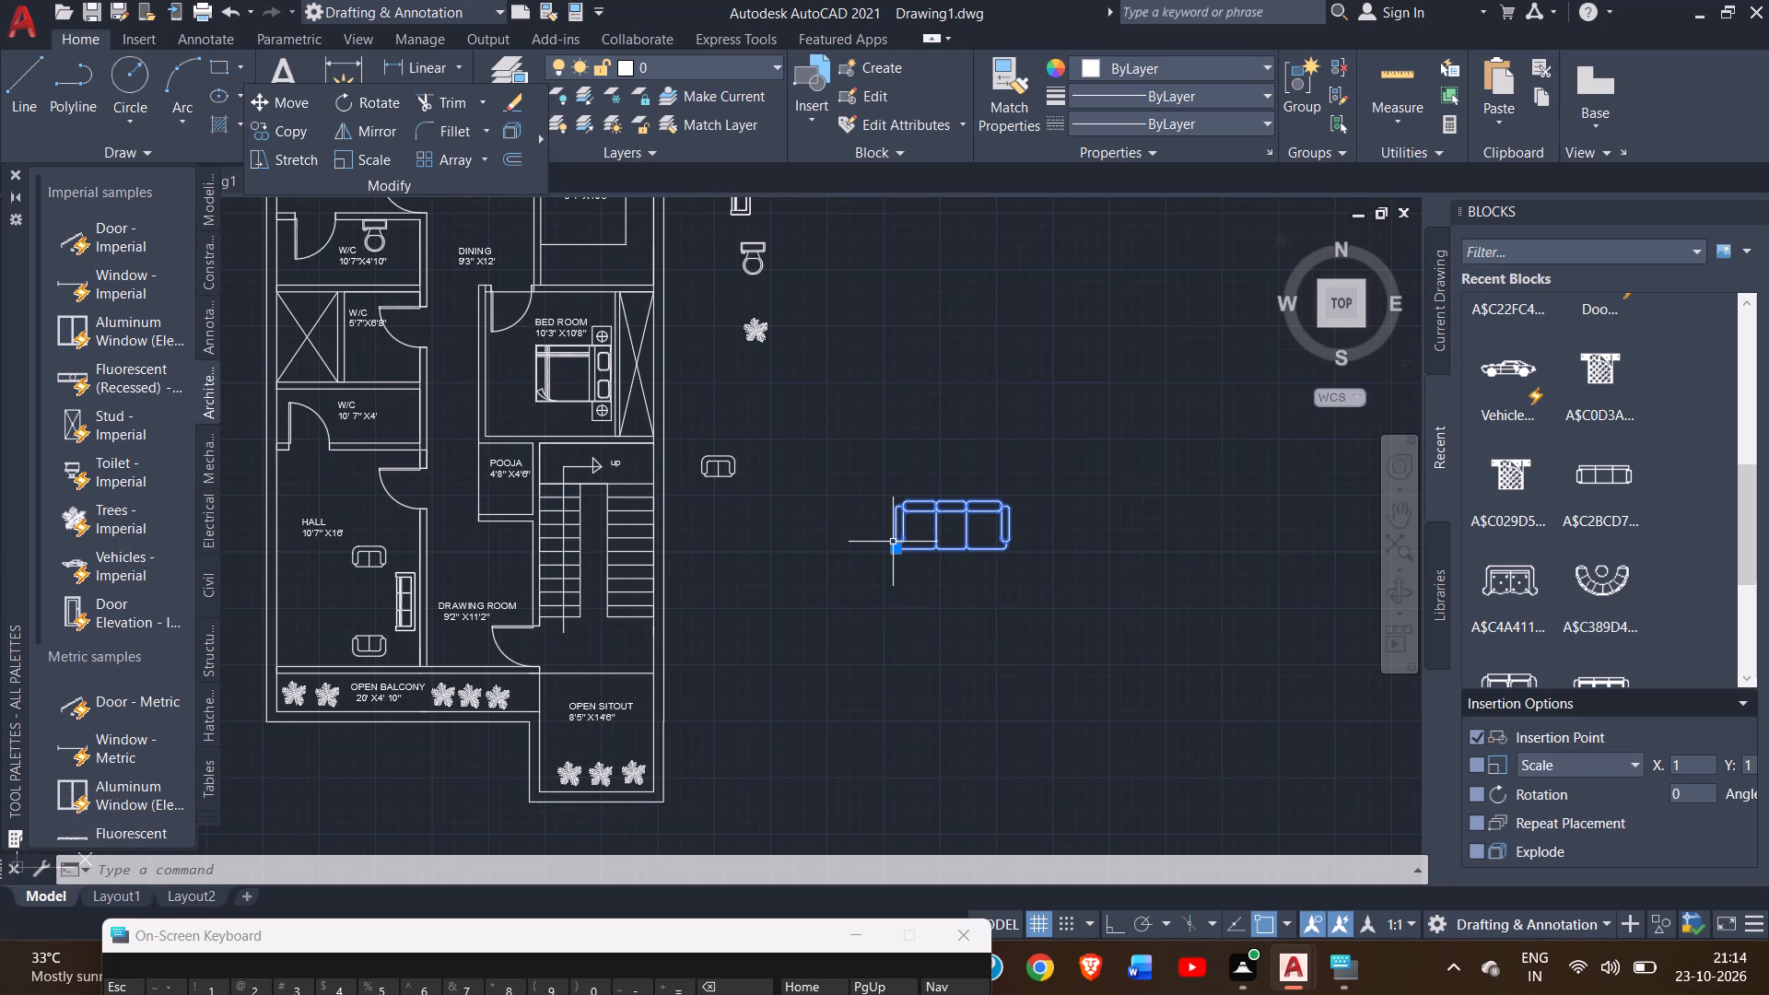
{"action": "left_click", "coordinate": [379, 99]}
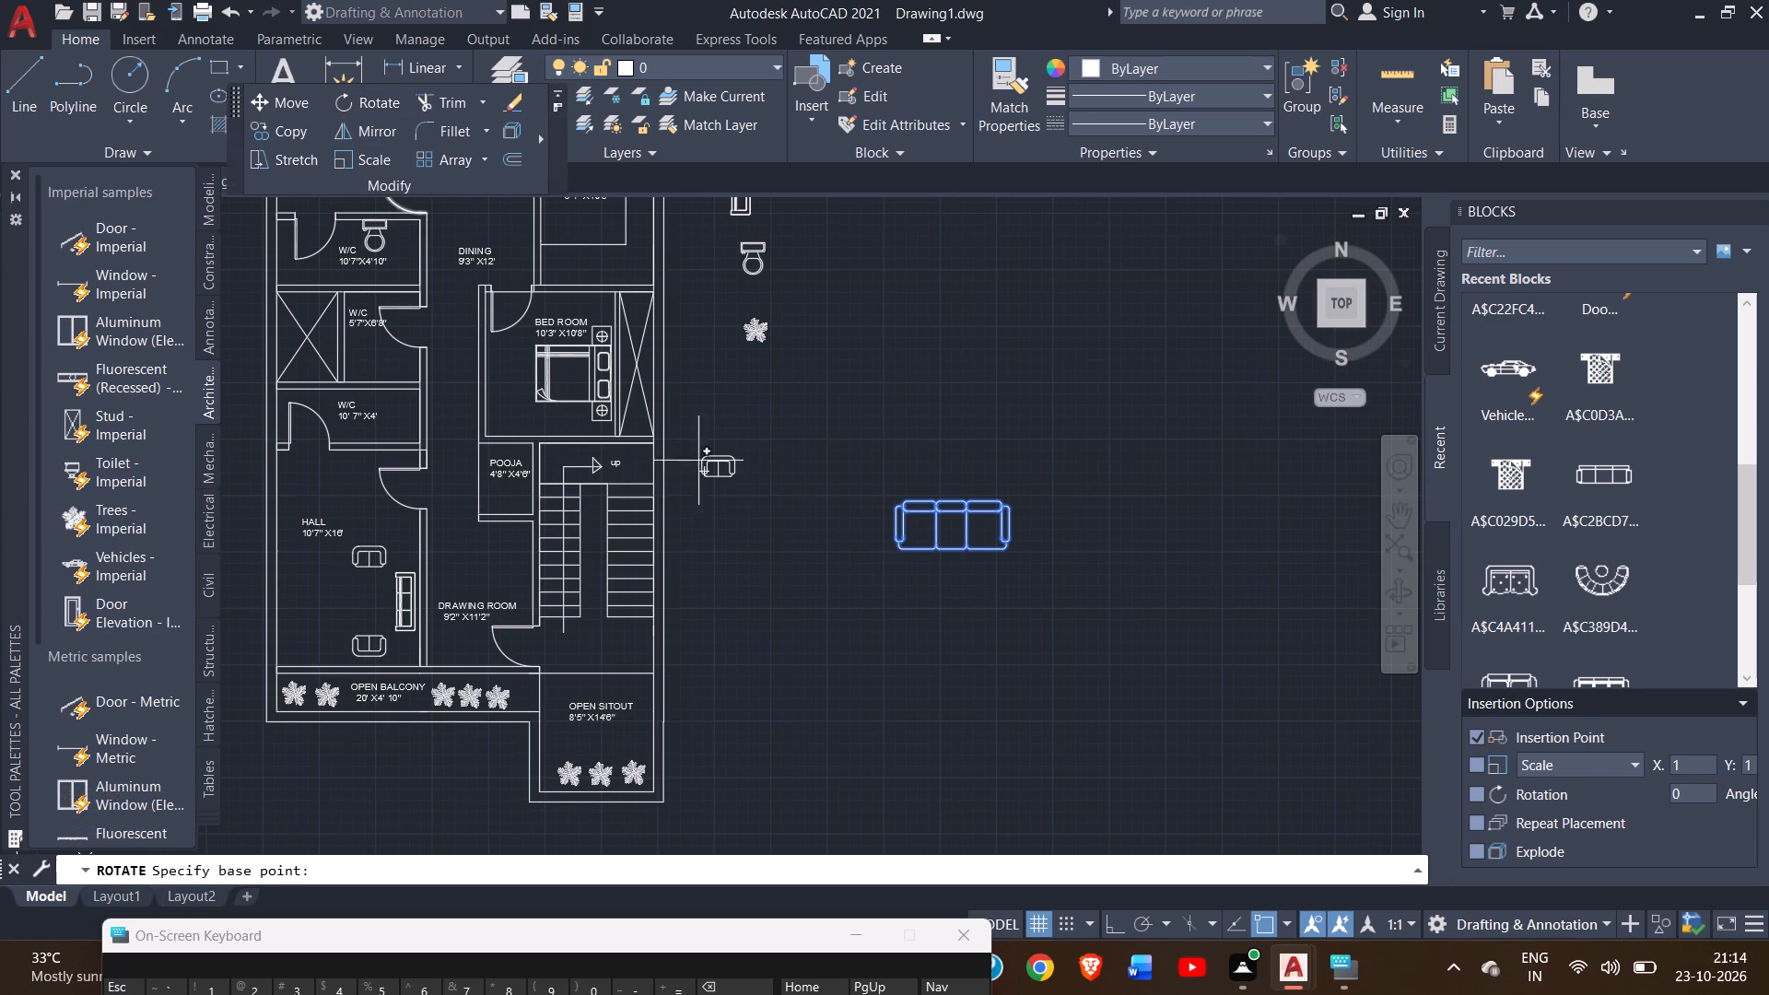
{"action": "left_click", "coordinate": [901, 554]}
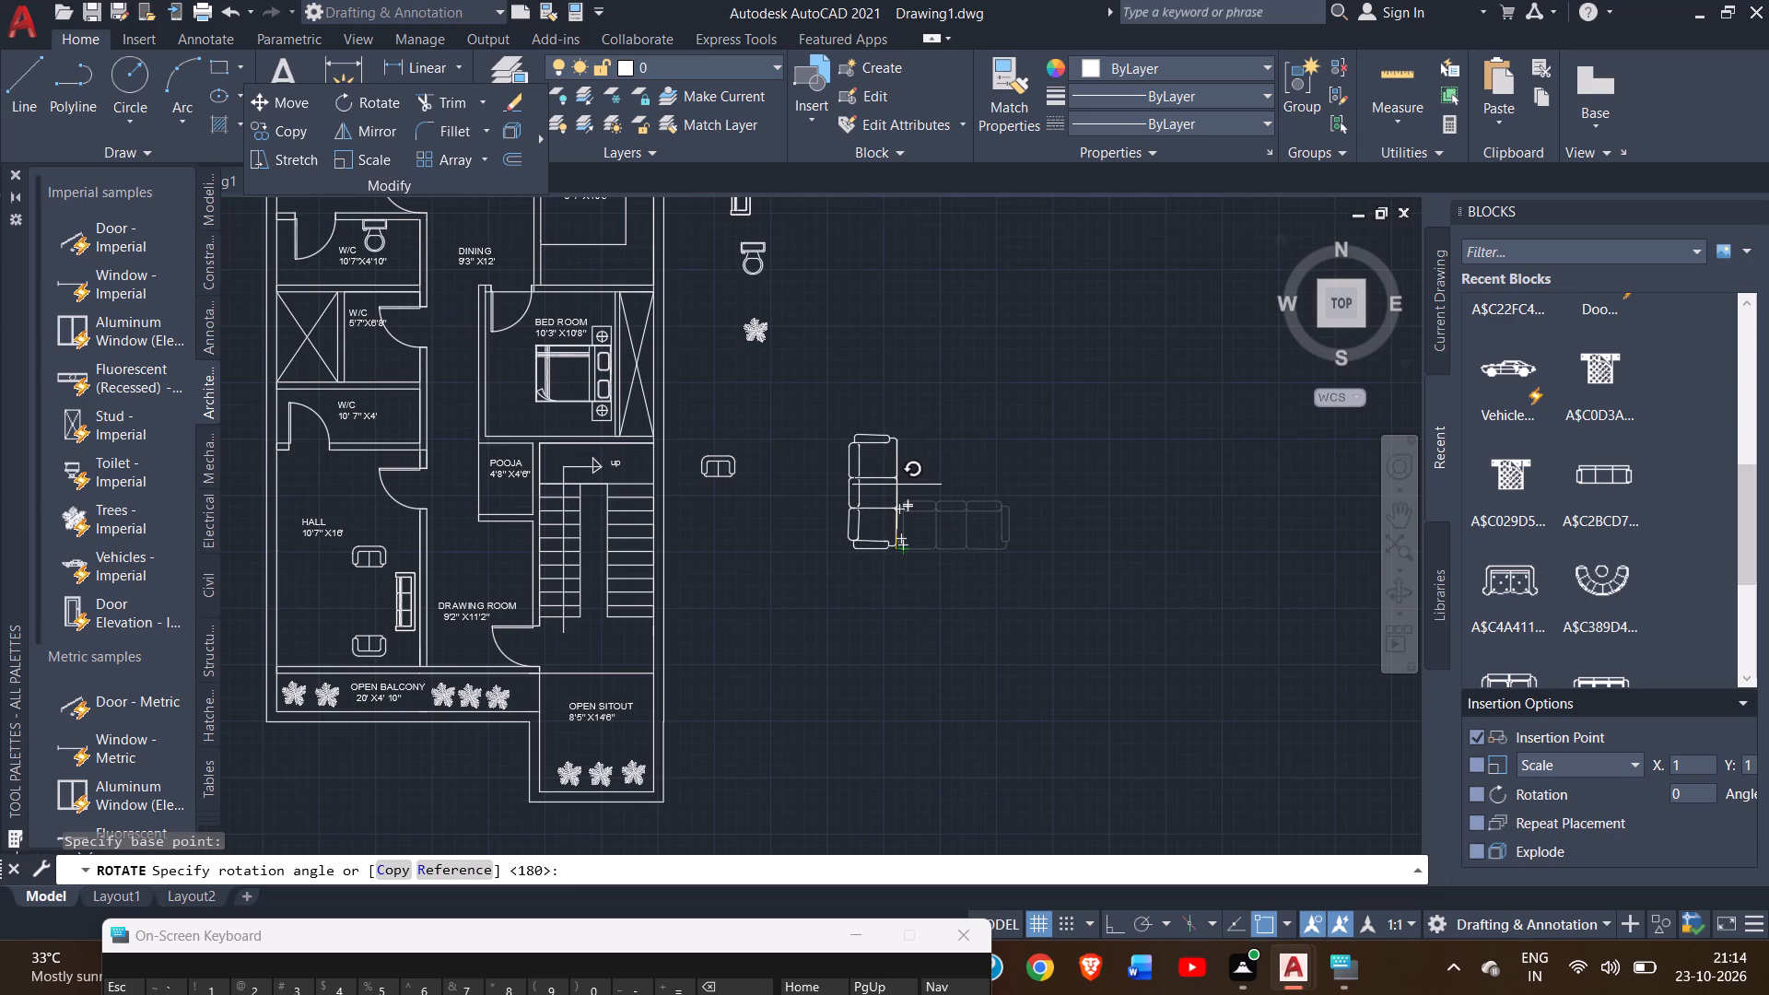
{"action": "left_click", "coordinate": [1109, 935]}
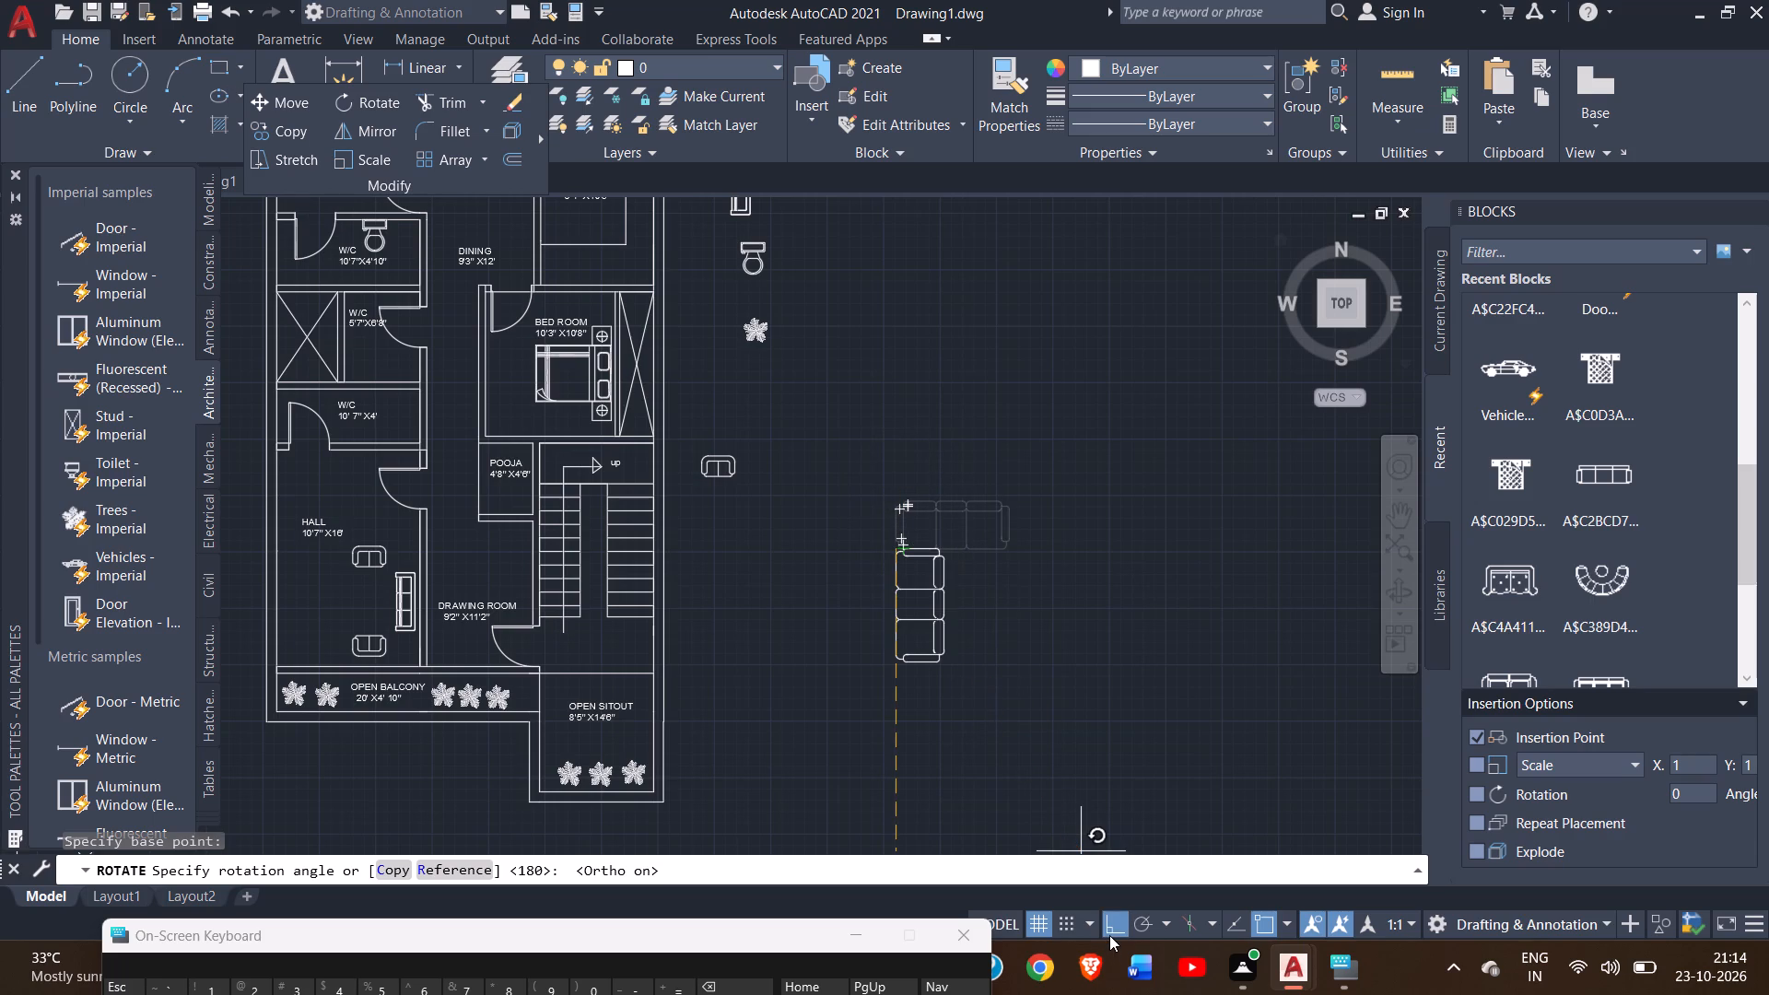
{"action": "left_click", "coordinate": [944, 721]}
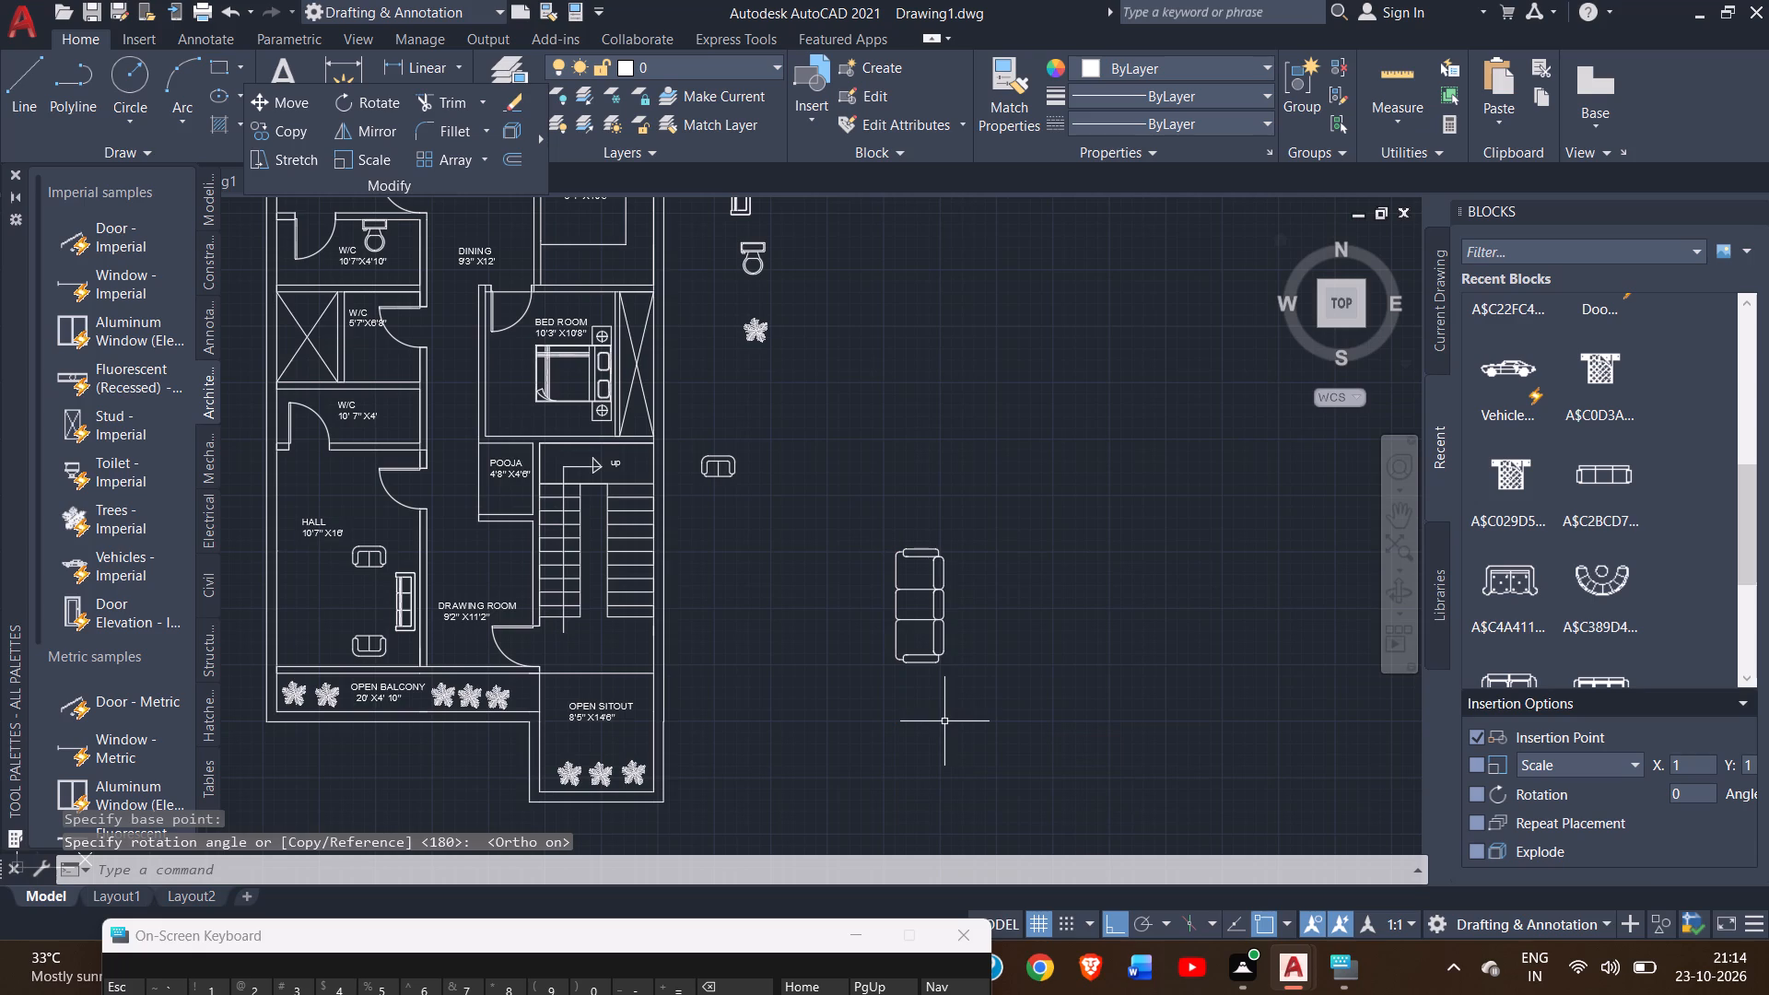
Copy the rotated three-seat sofa from beside the plan into the drawing room, with Ortho turned off.
{"action": "left_click", "coordinate": [914, 588]}
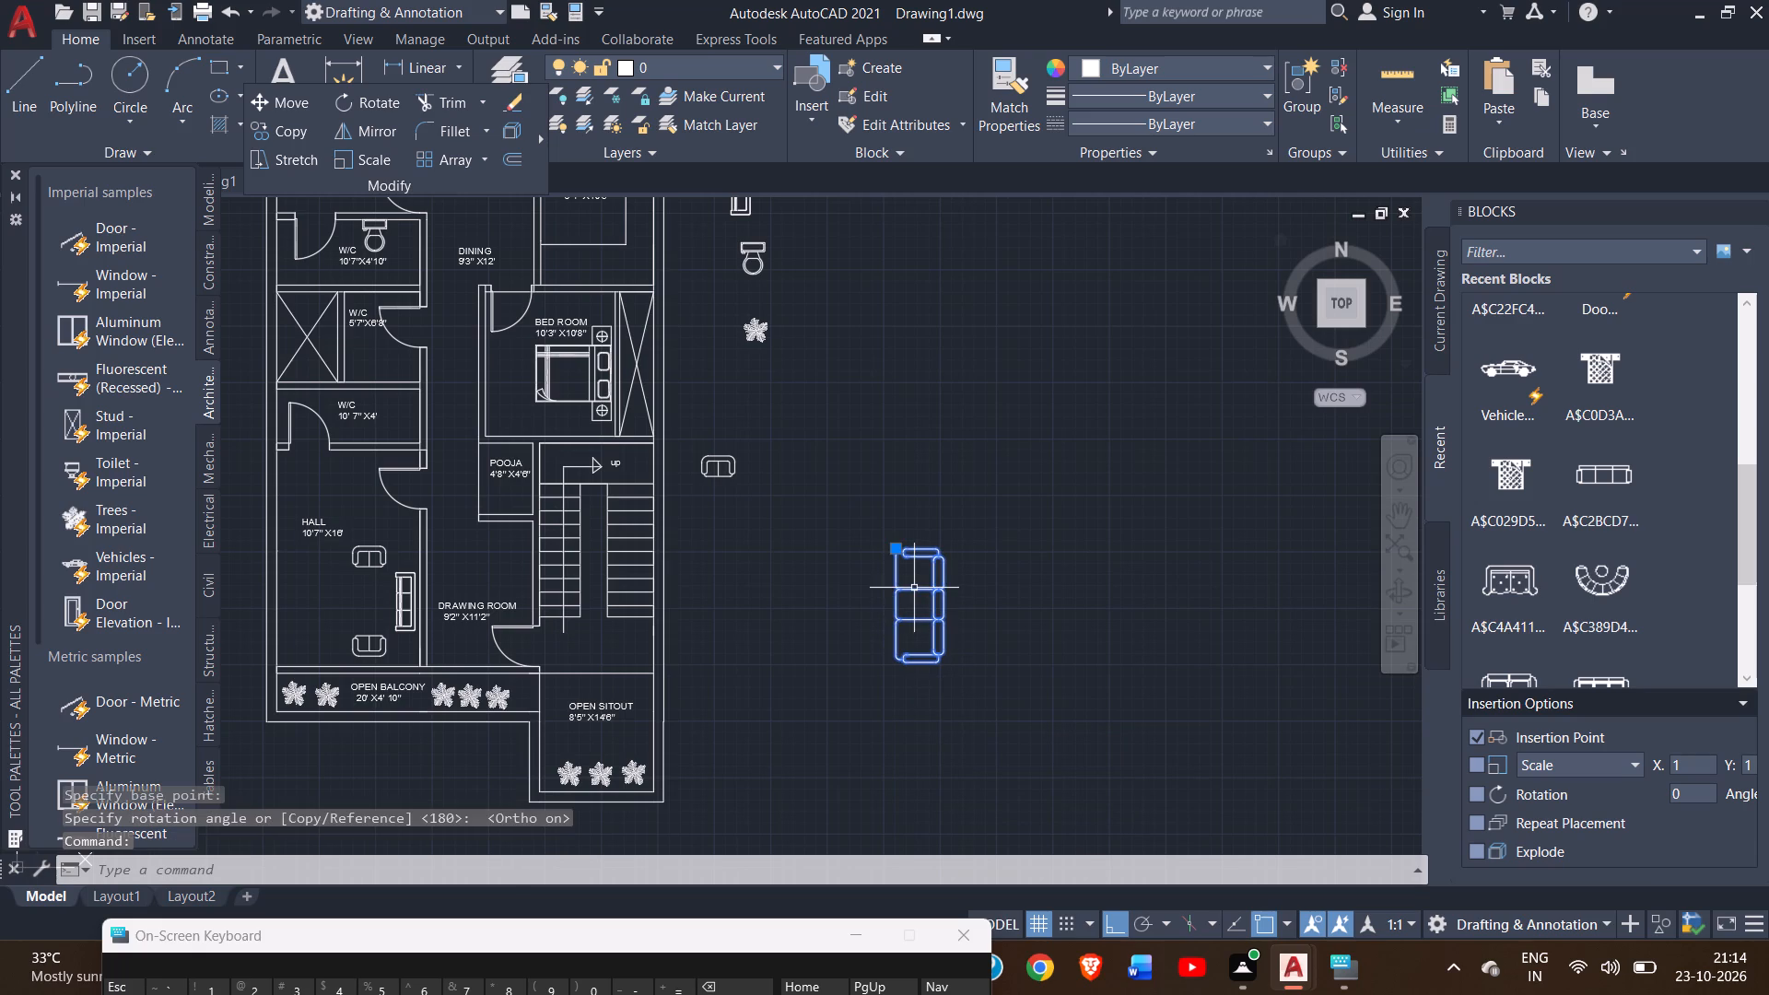
{"action": "left_click", "coordinate": [300, 130]}
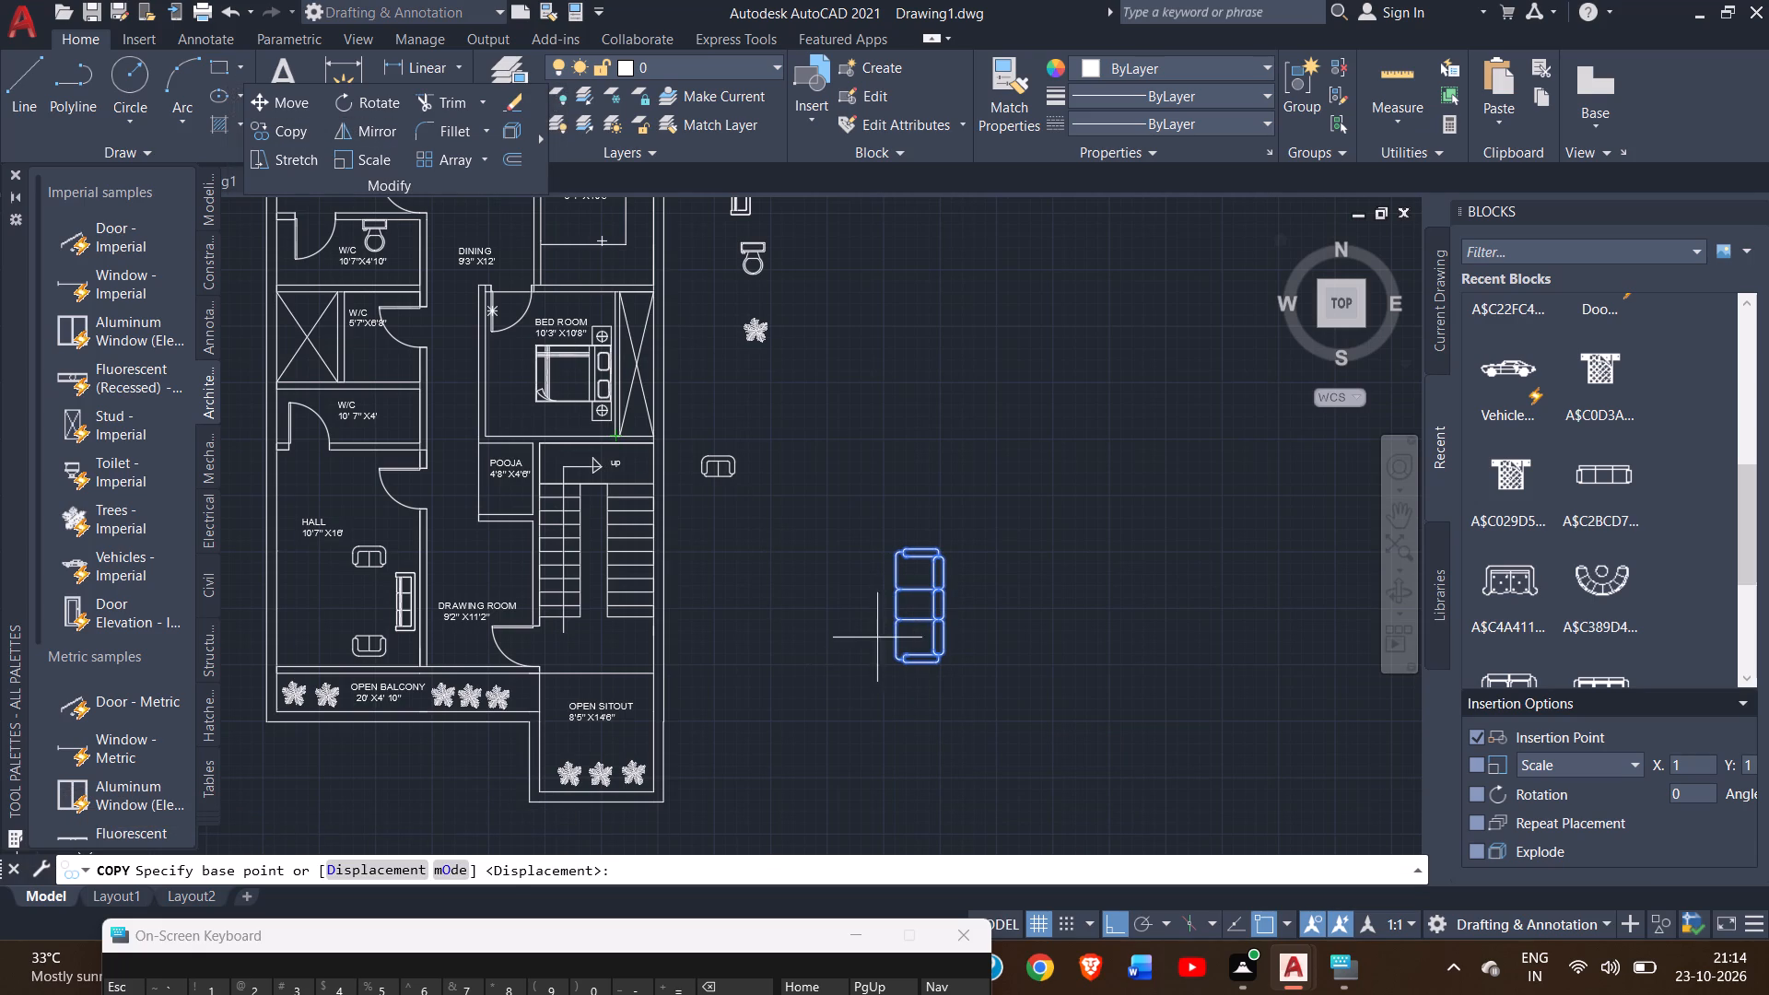
{"action": "left_click", "coordinate": [897, 618]}
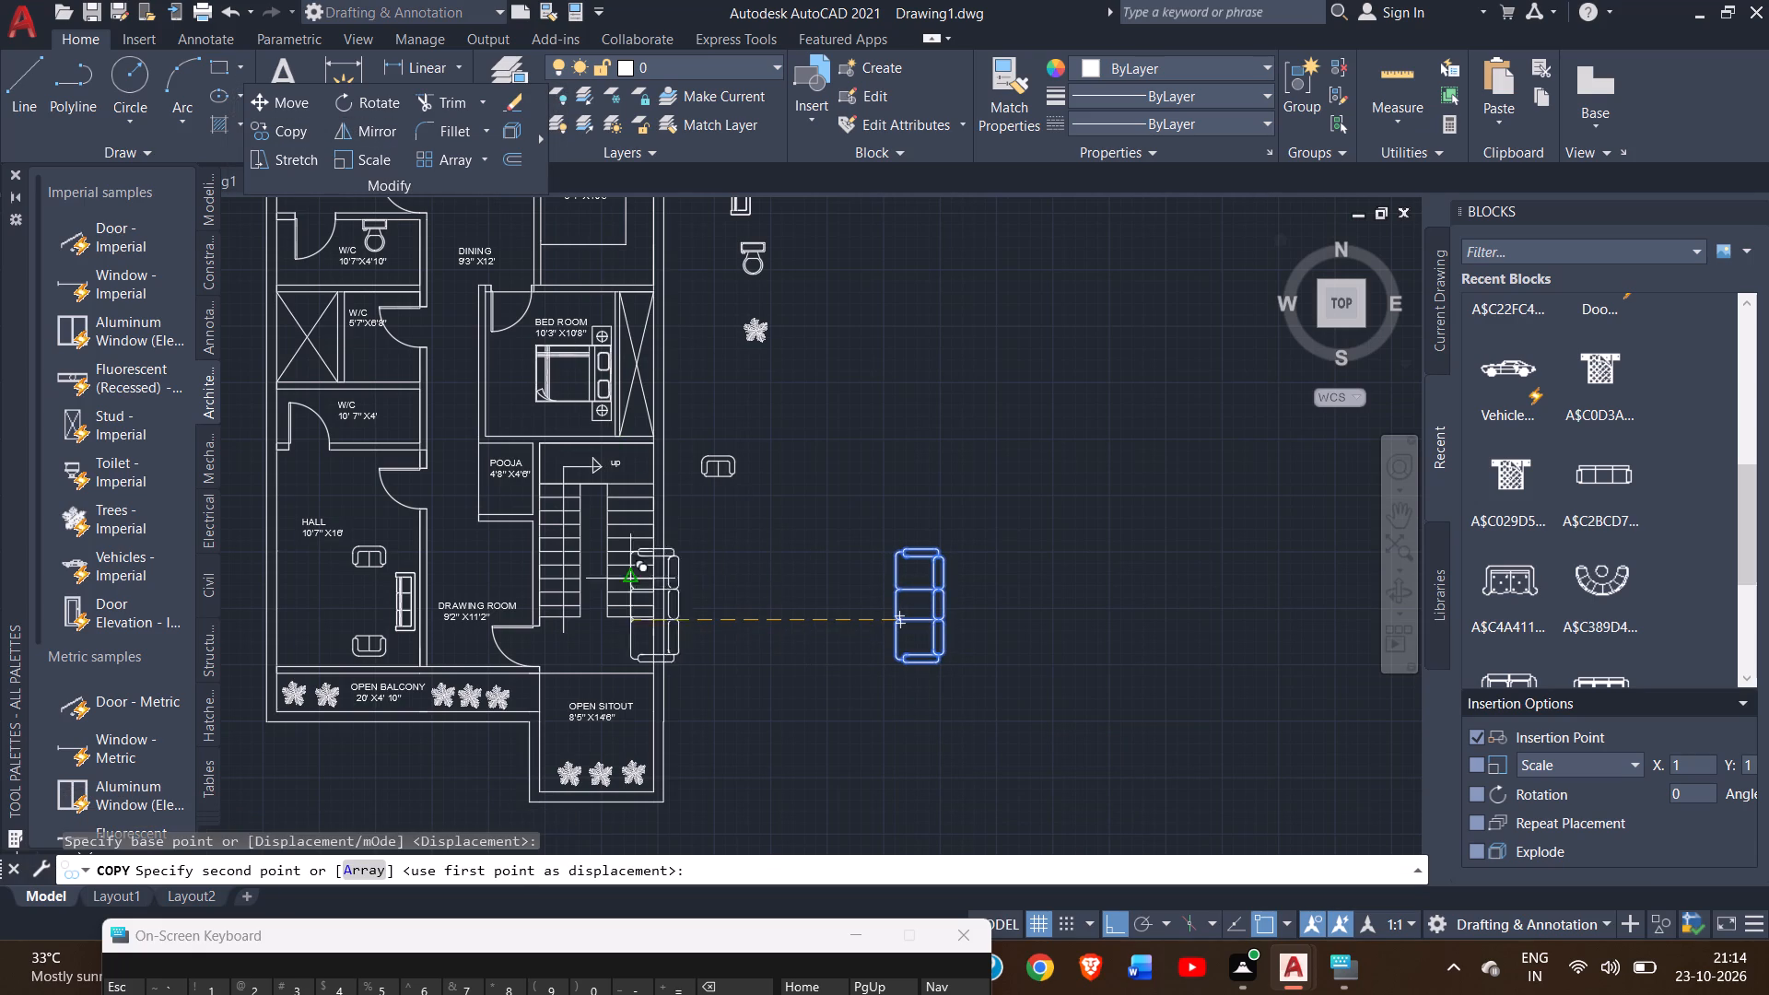
{"action": "scroll", "coordinate": [490, 565], "scroll_direction": "up", "scroll_amount": 2, "text": "ctrl"}
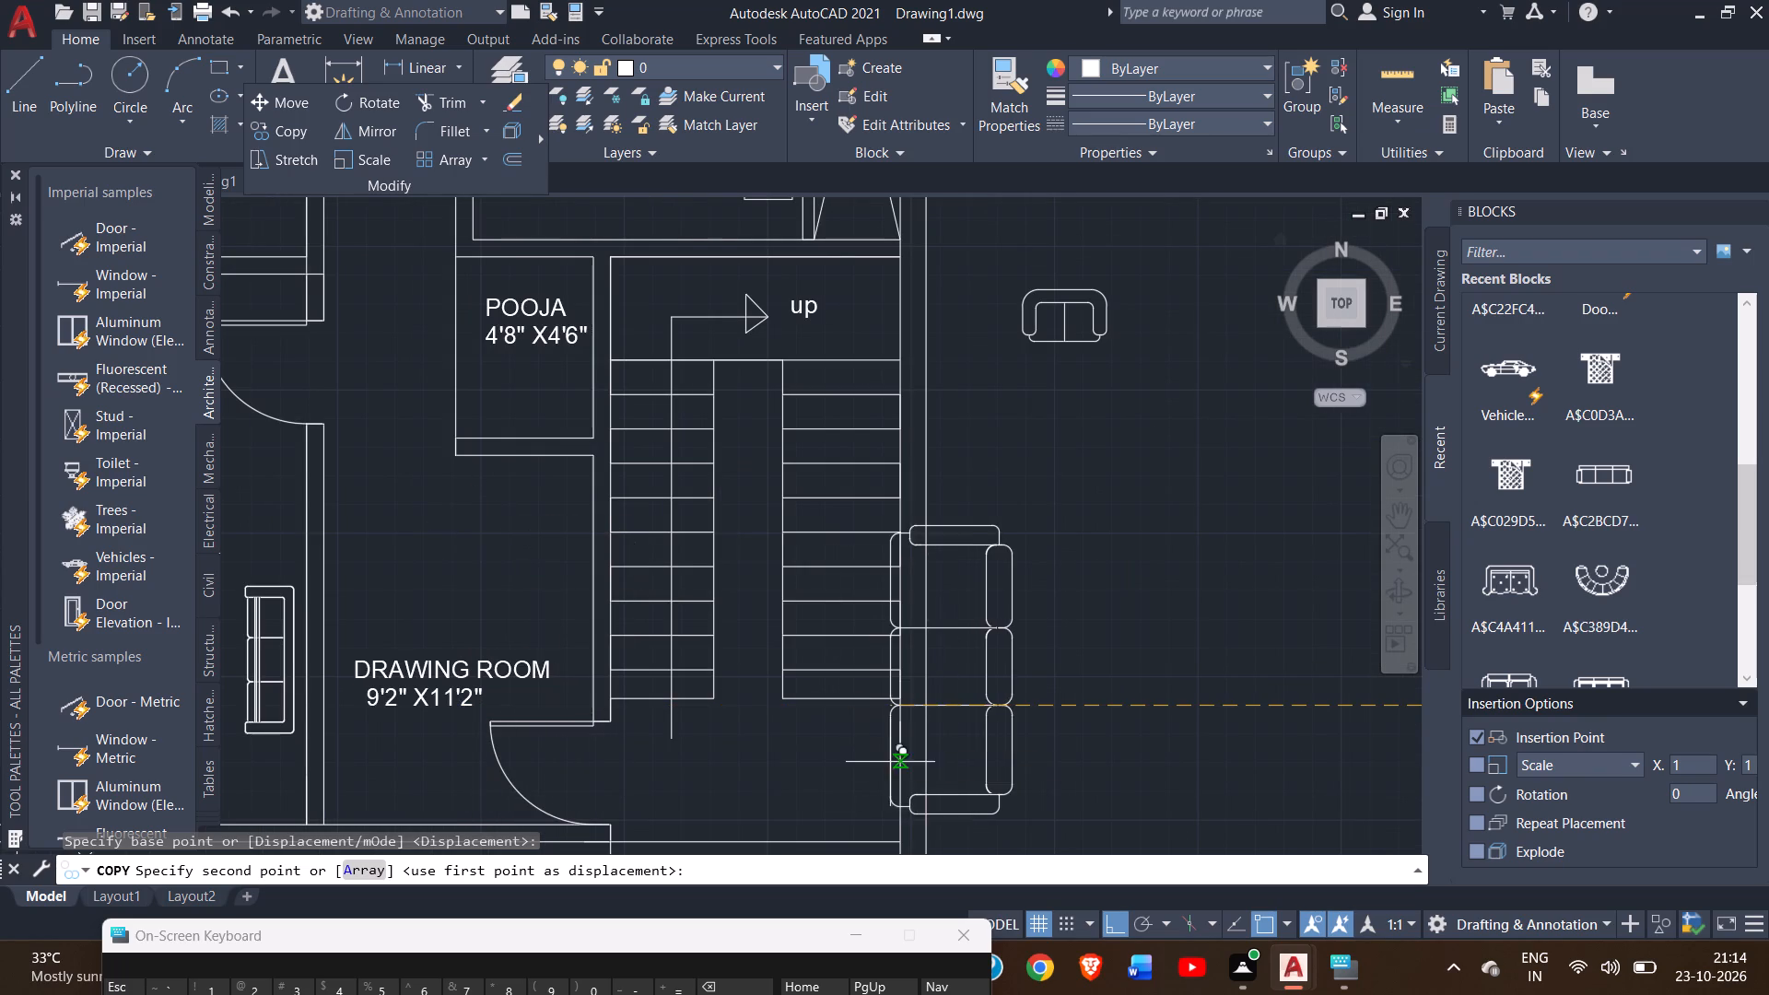
{"action": "left_click", "coordinate": [1111, 923]}
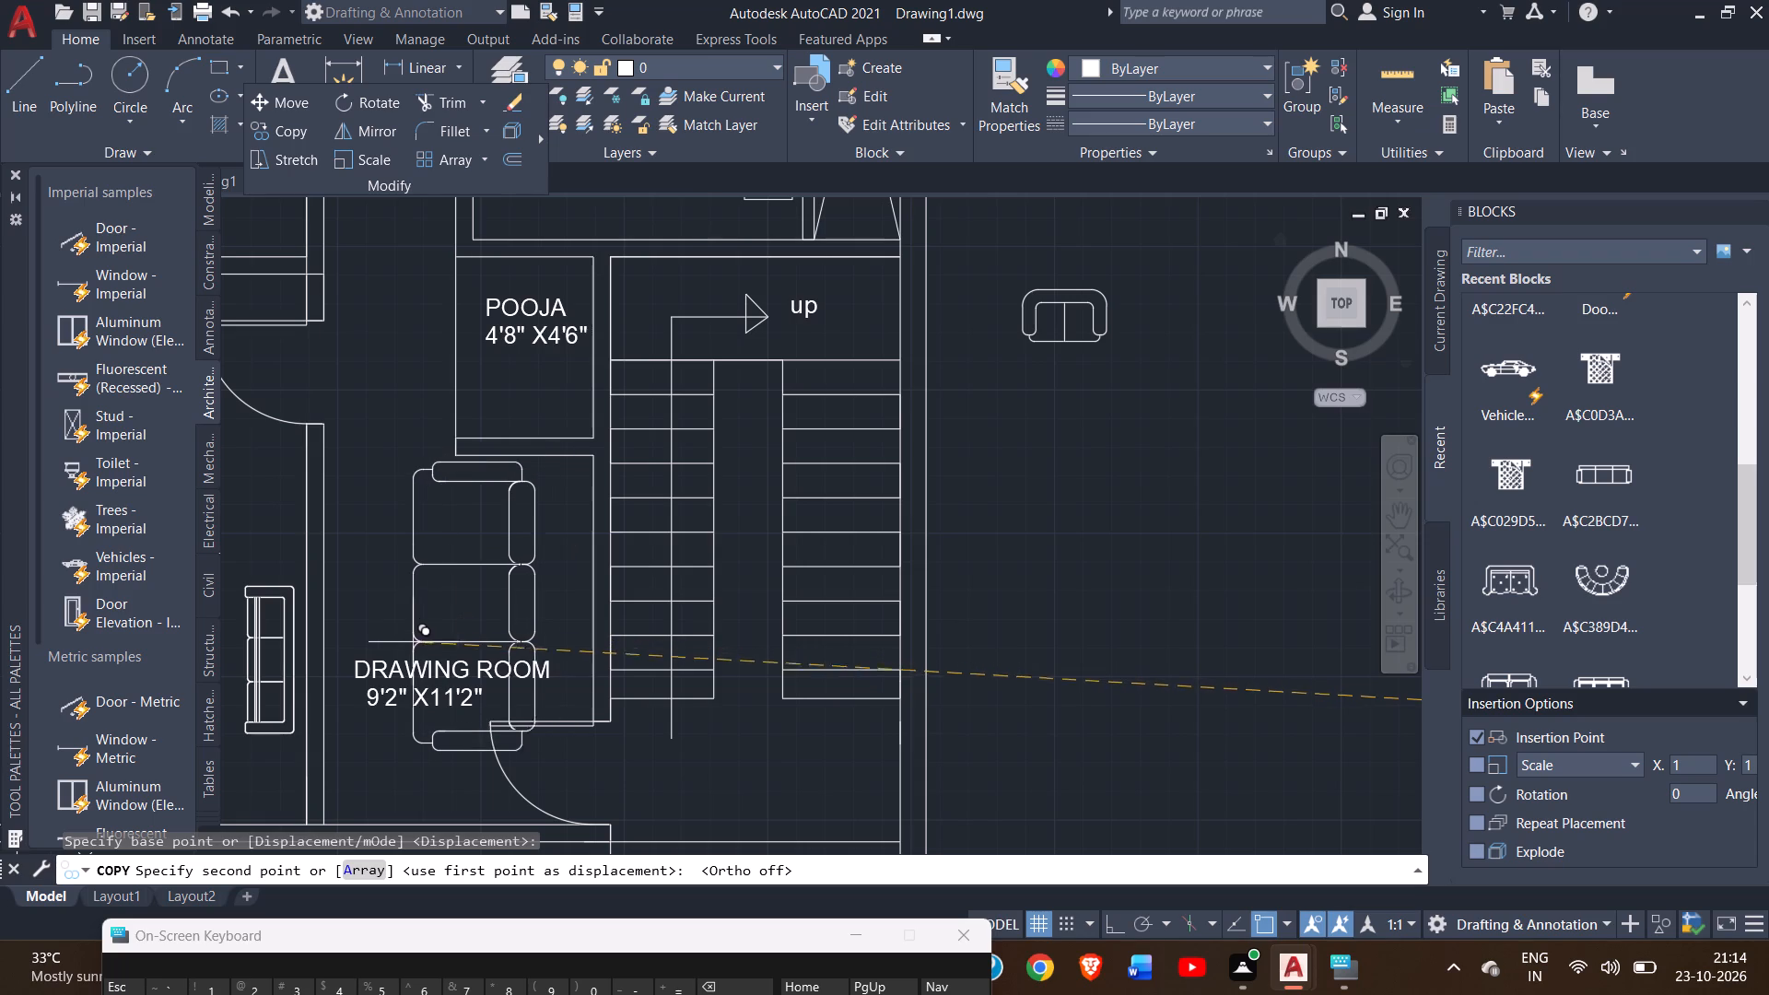
{"action": "left_click", "coordinate": [351, 638]}
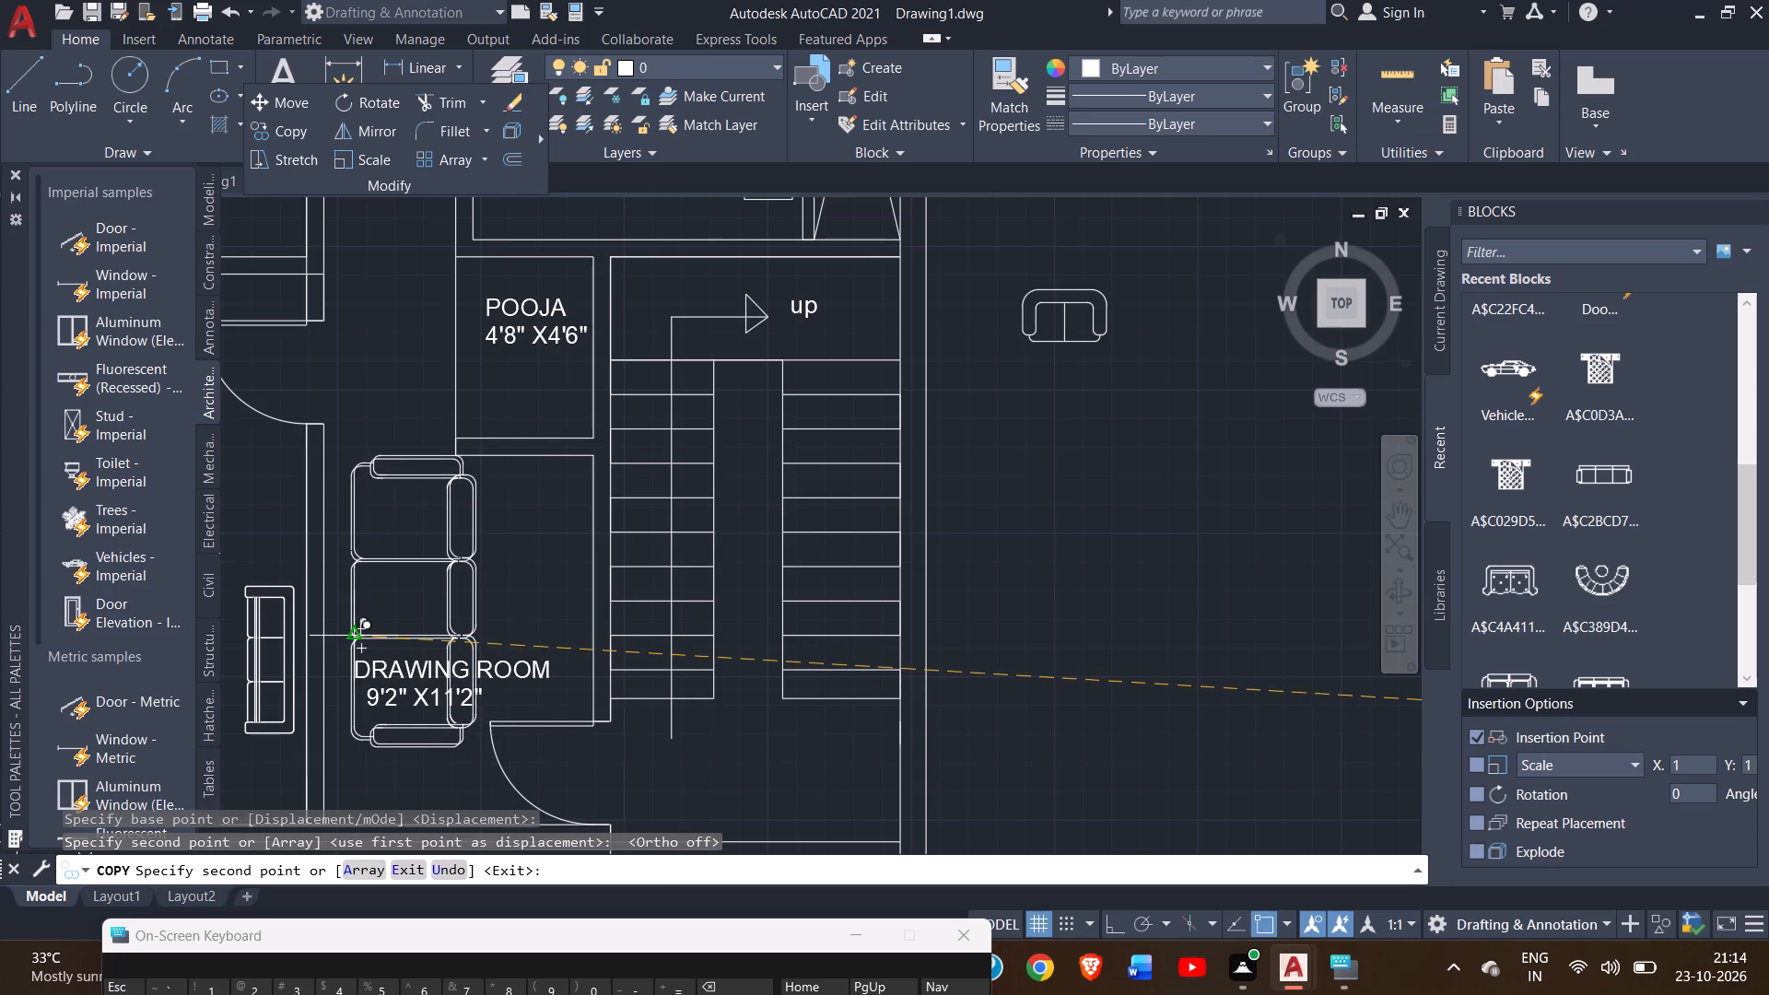
{"action": "right_click", "coordinate": [992, 559]}
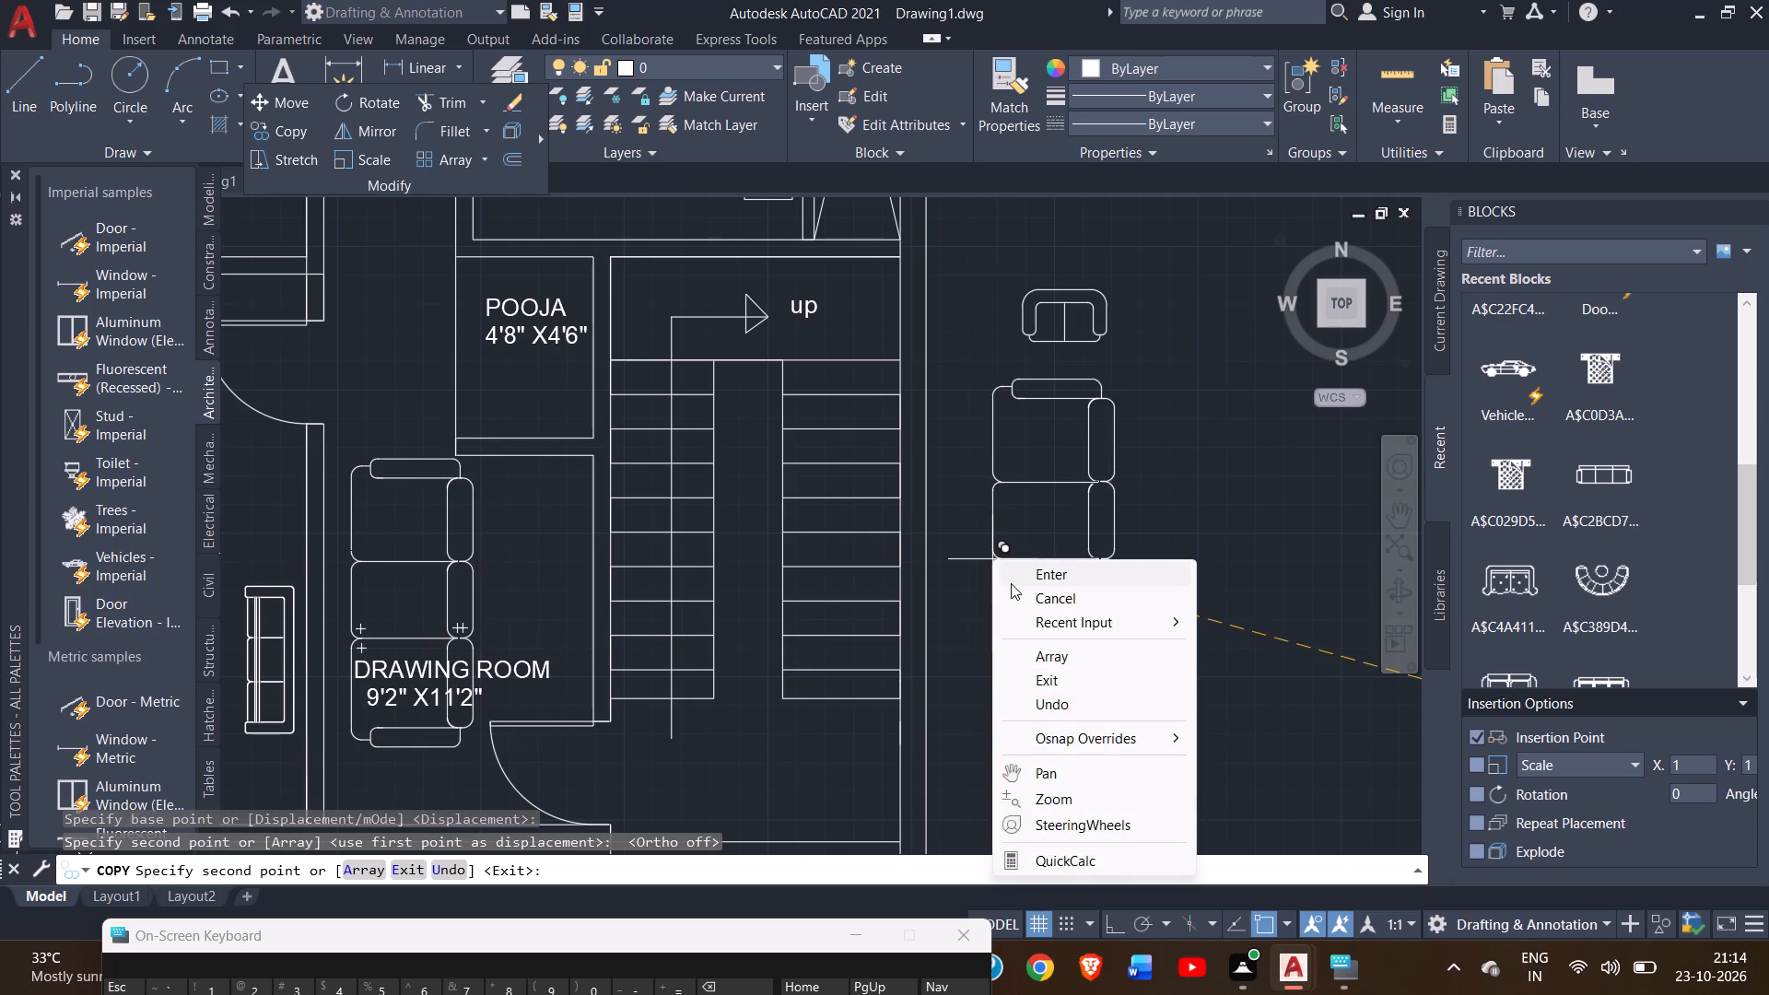
{"action": "left_click", "coordinate": [1054, 572]}
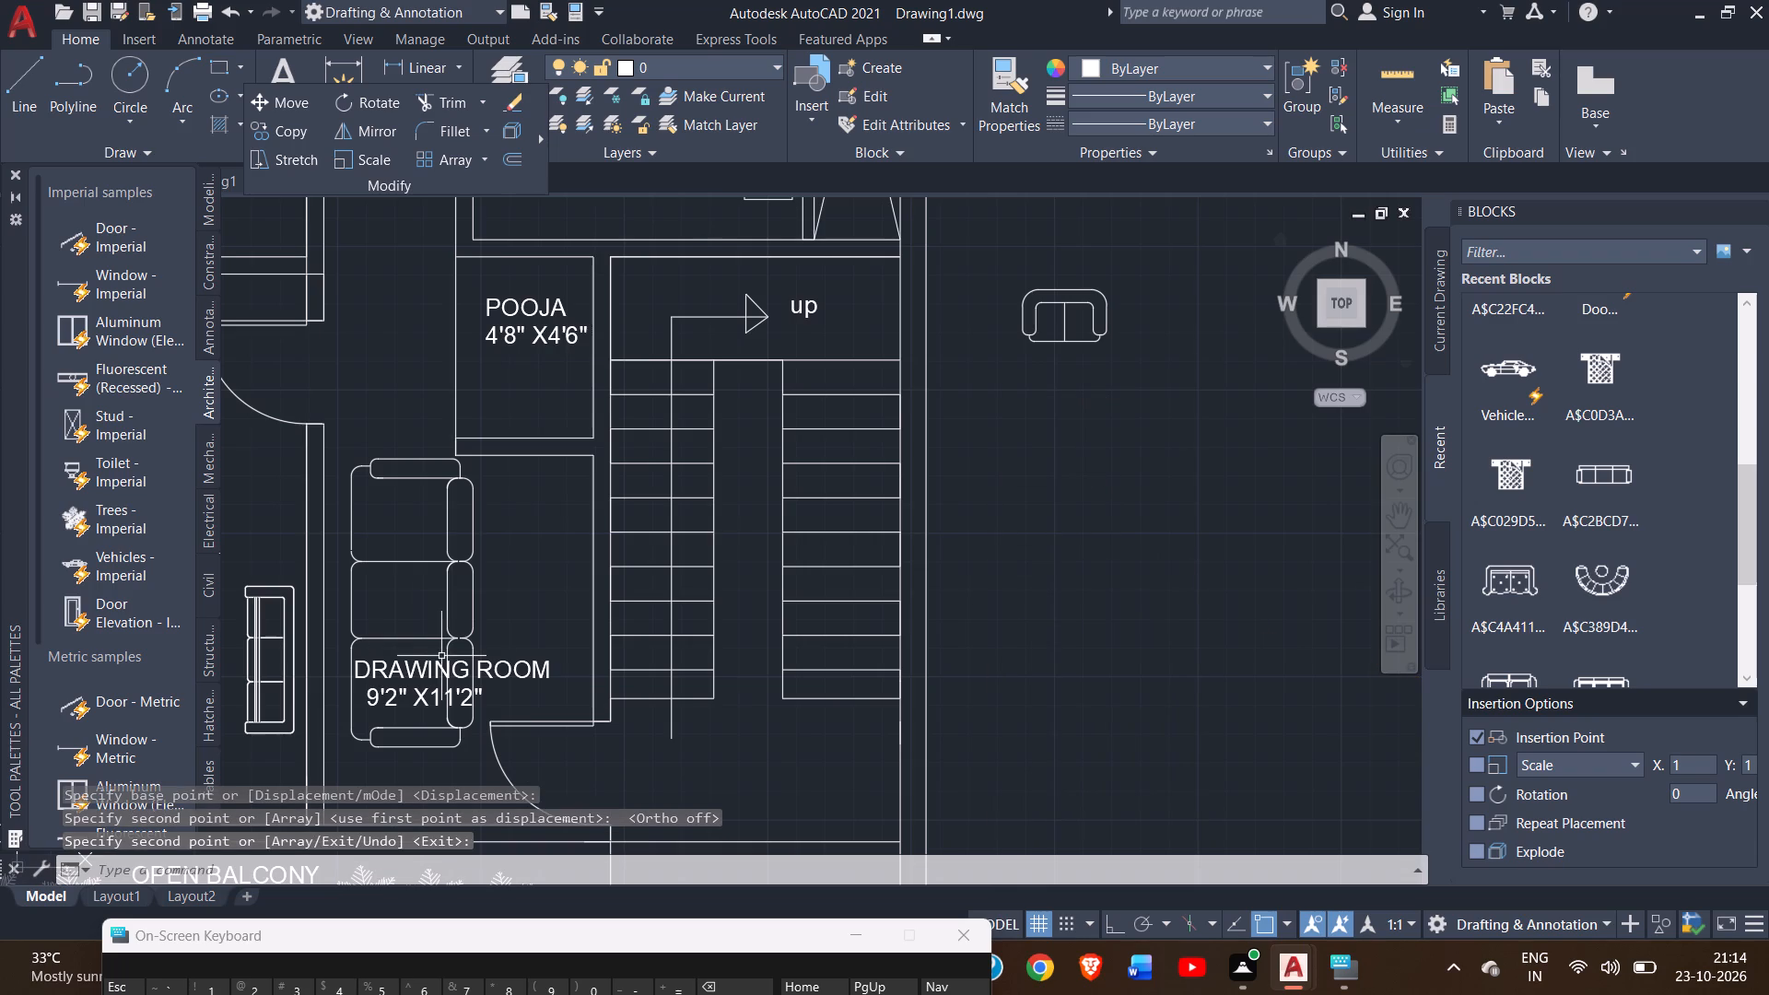
Scale the drawing room sofa down freehand, using a base point near its southeast corner by the south armrest.
{"action": "left_click", "coordinate": [451, 567]}
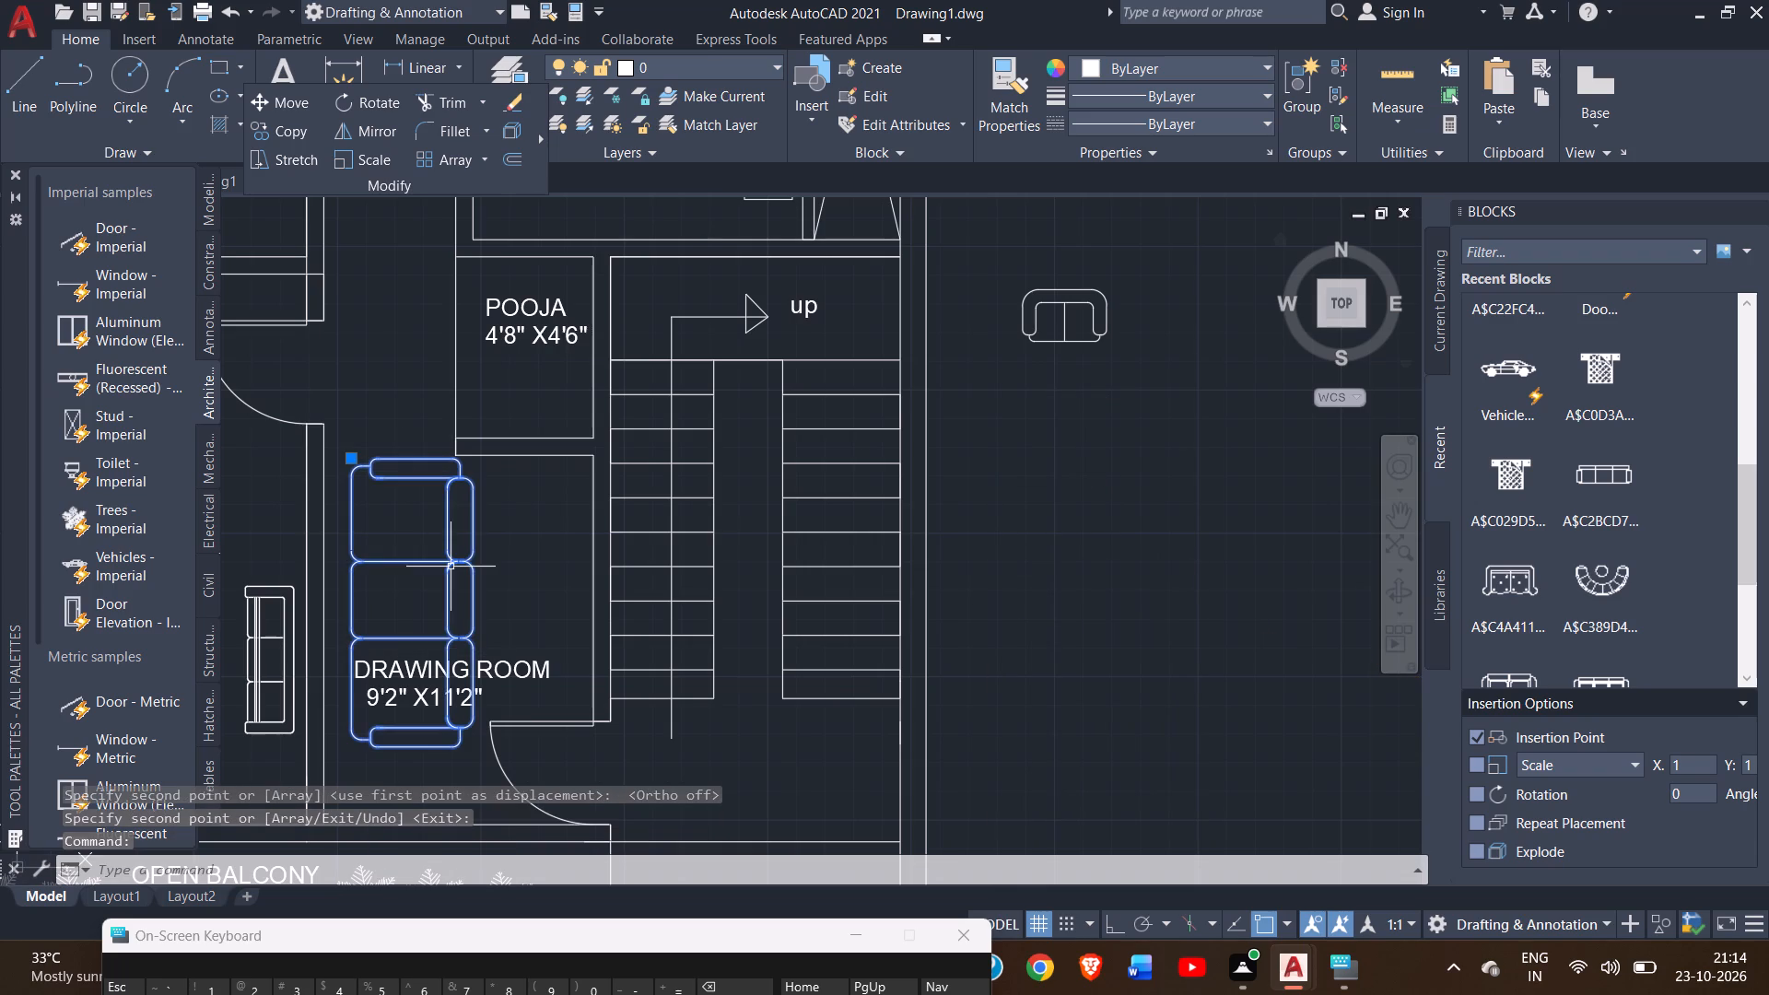
{"action": "left_click", "coordinate": [339, 170]}
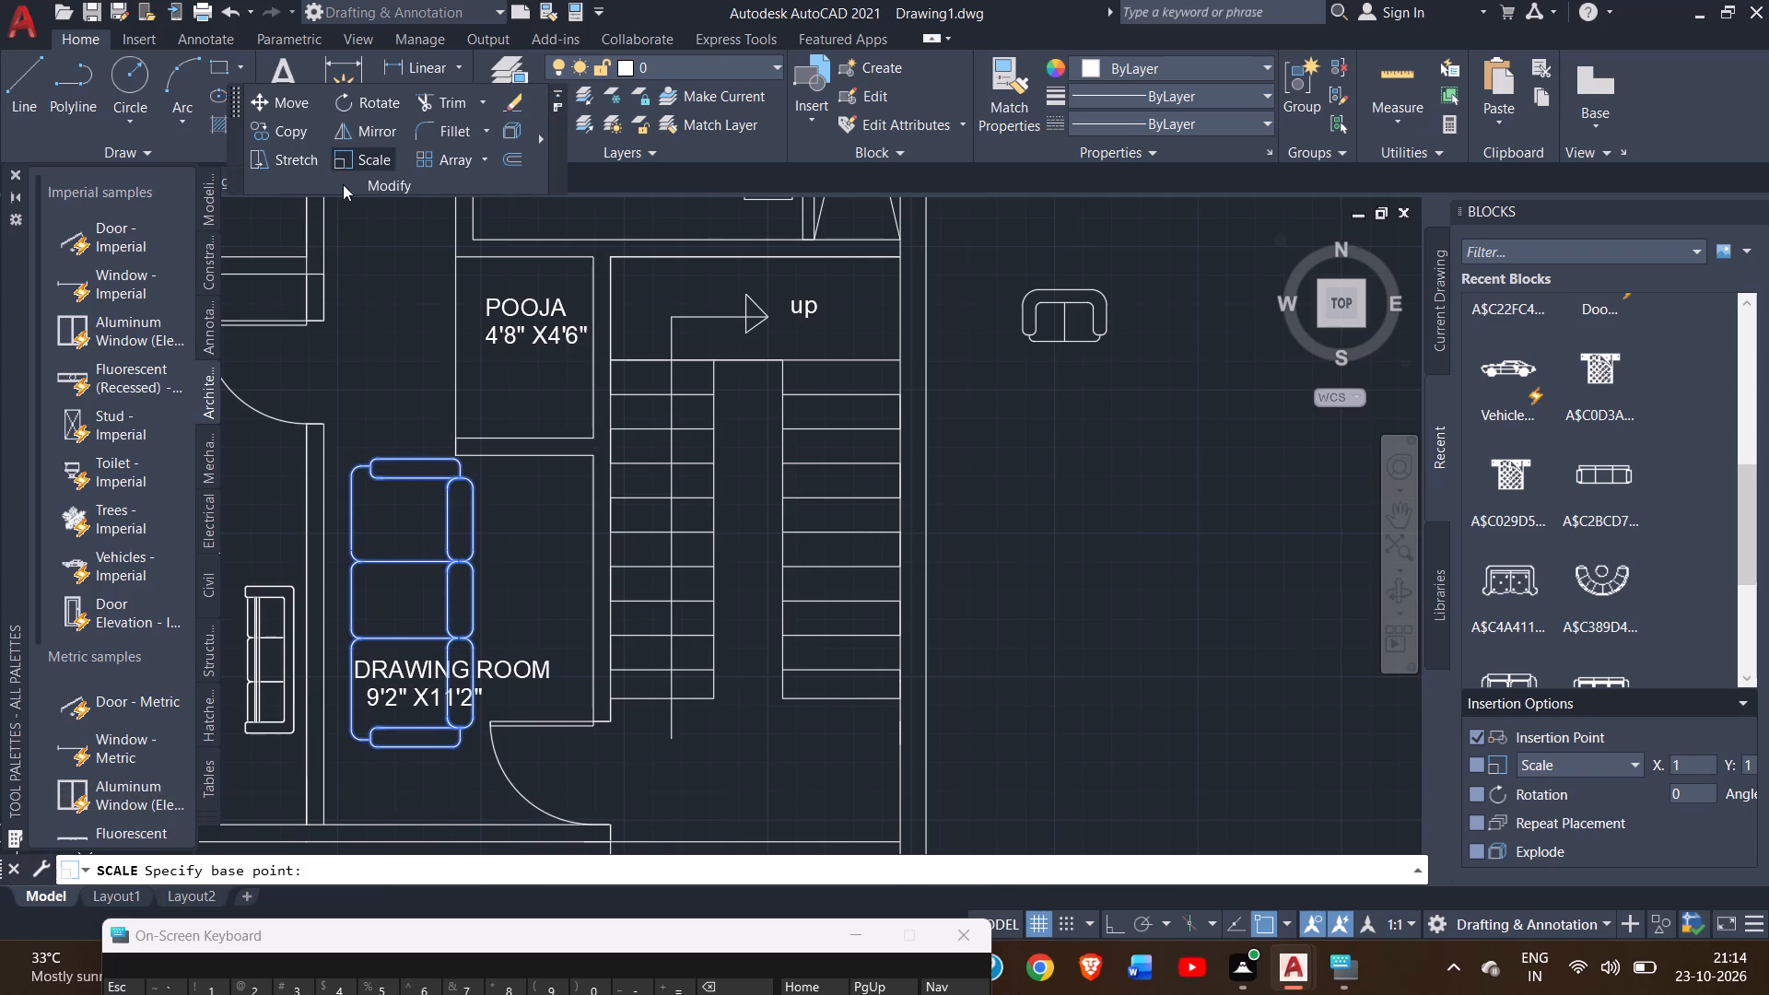
{"action": "left_click_drag", "start_coordinate": [463, 734], "coordinate": [440, 640]}
{"action": "left_click", "coordinate": [440, 640]}
{"action": "right_click", "coordinate": [440, 640]}
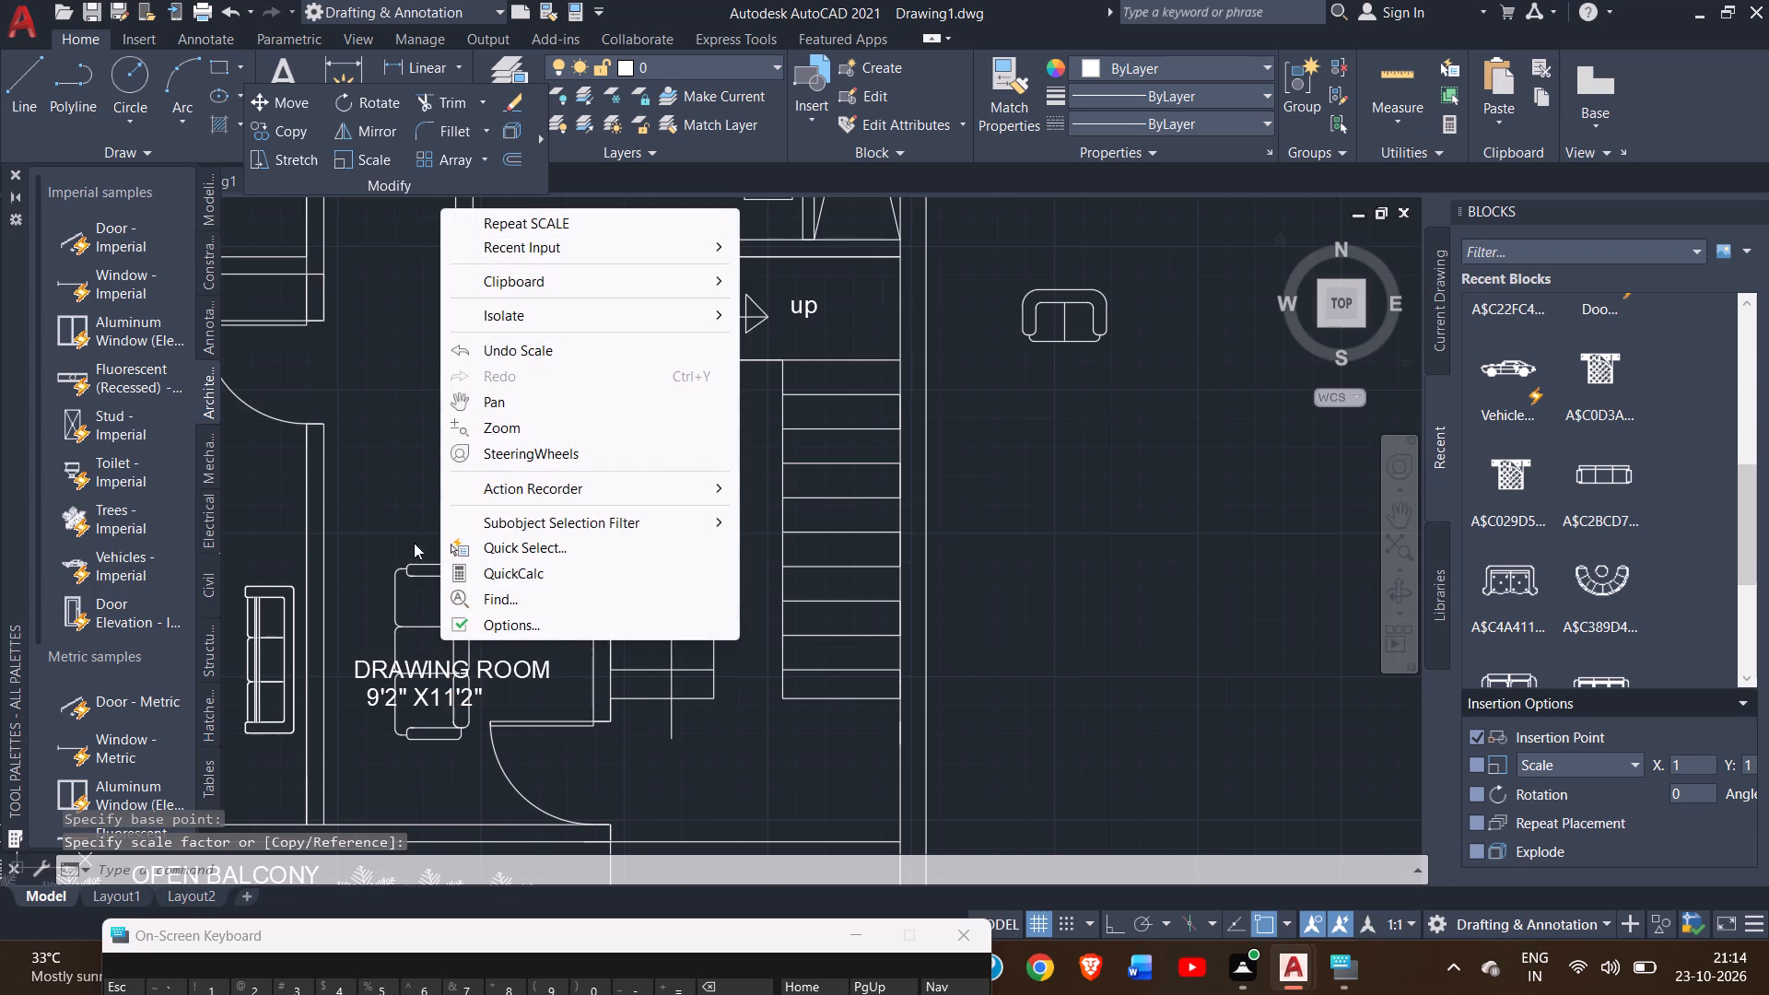
{"action": "left_click", "coordinate": [395, 514]}
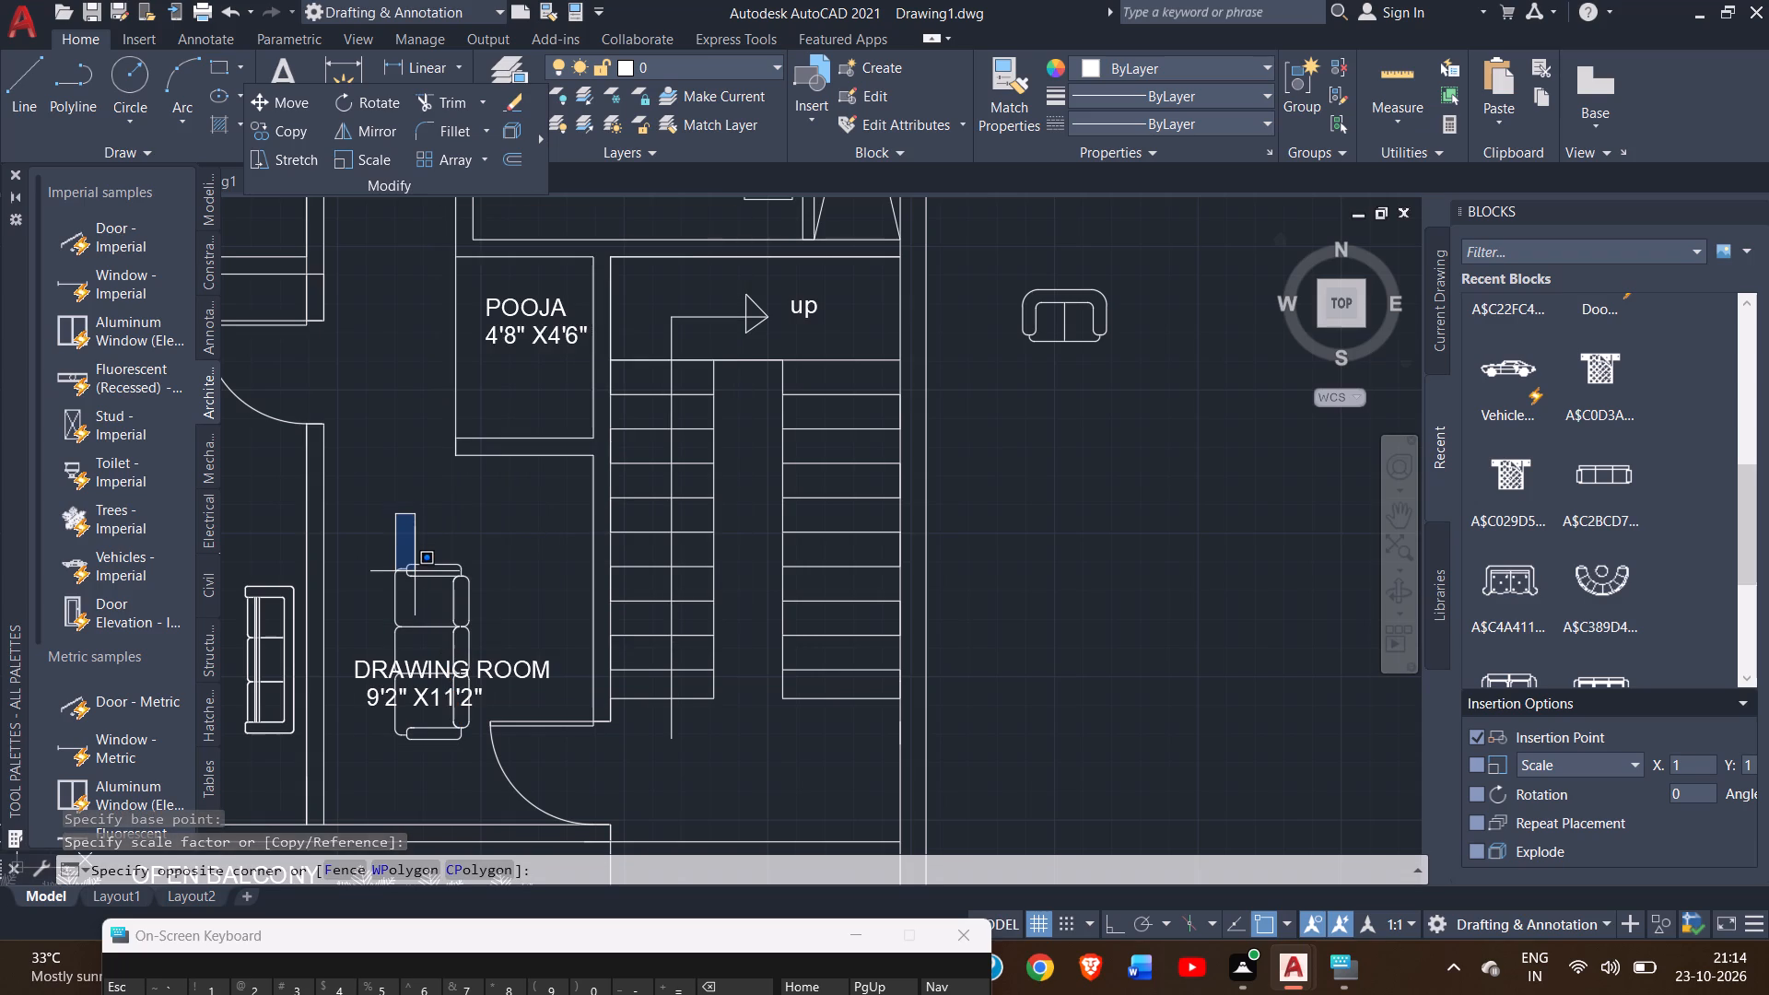
{"action": "left_click", "coordinate": [416, 571]}
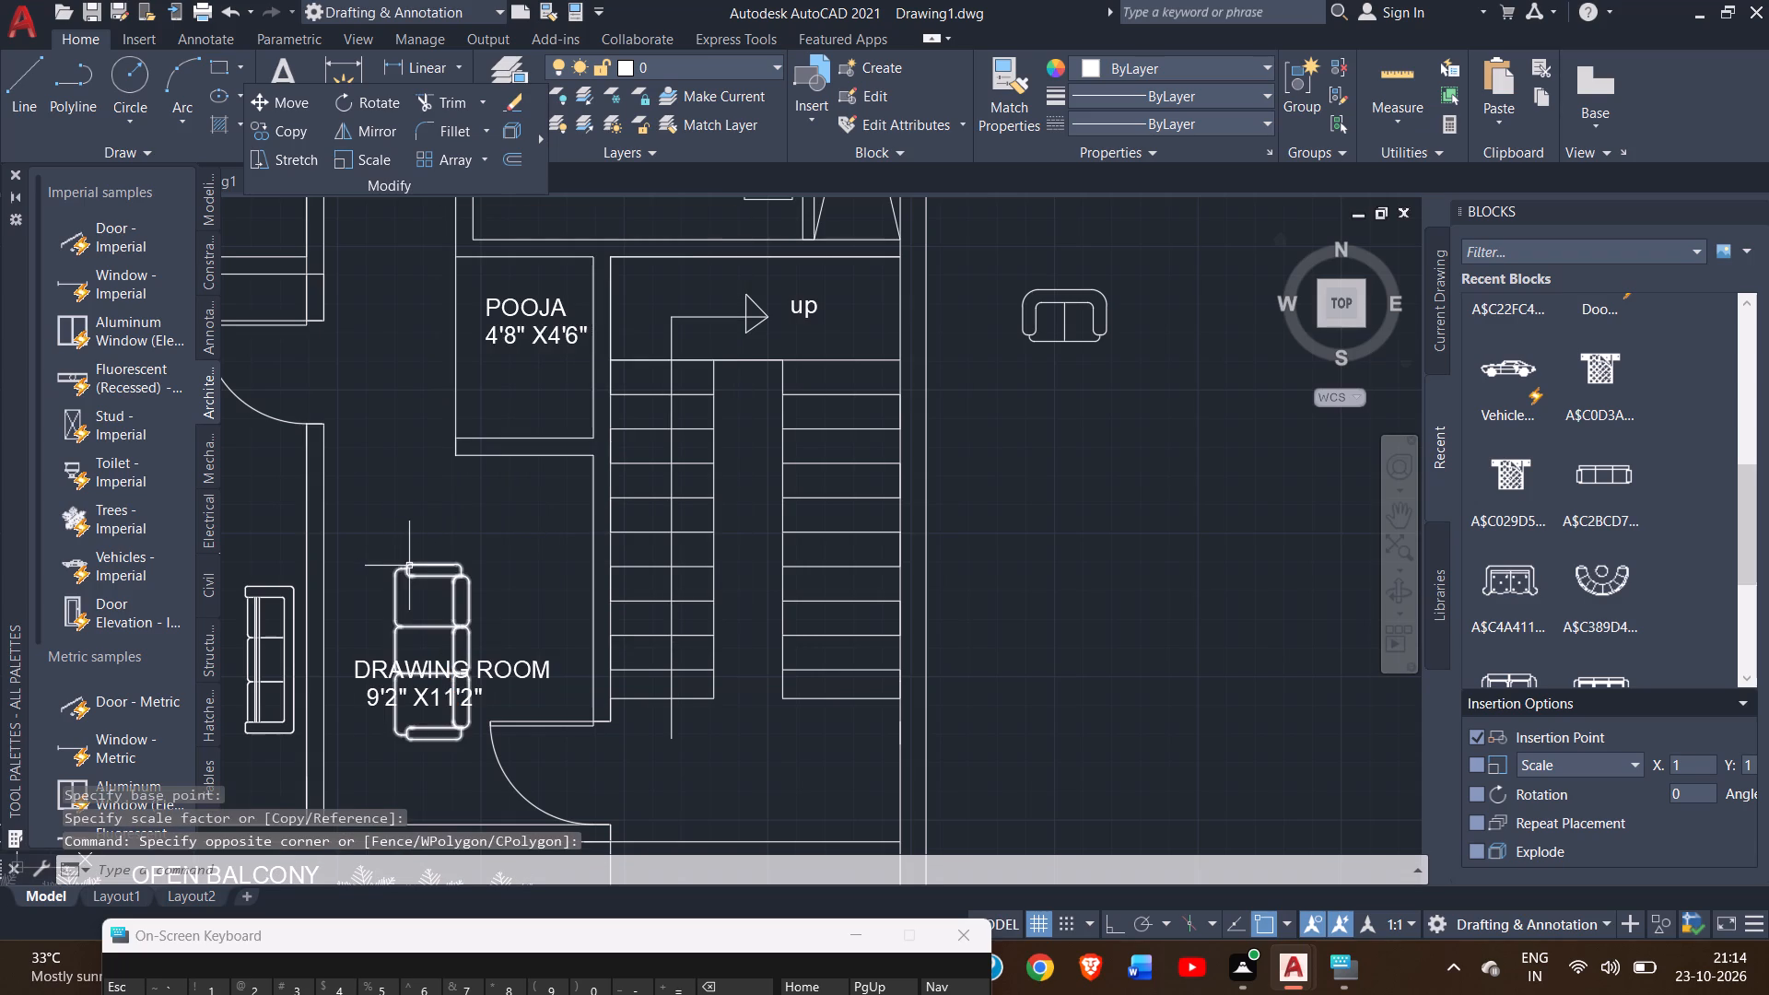
Copy the reduced drawing room sofa northeast, placing the copy near the room's east wall below the pooja room.
{"action": "left_click", "coordinate": [410, 566]}
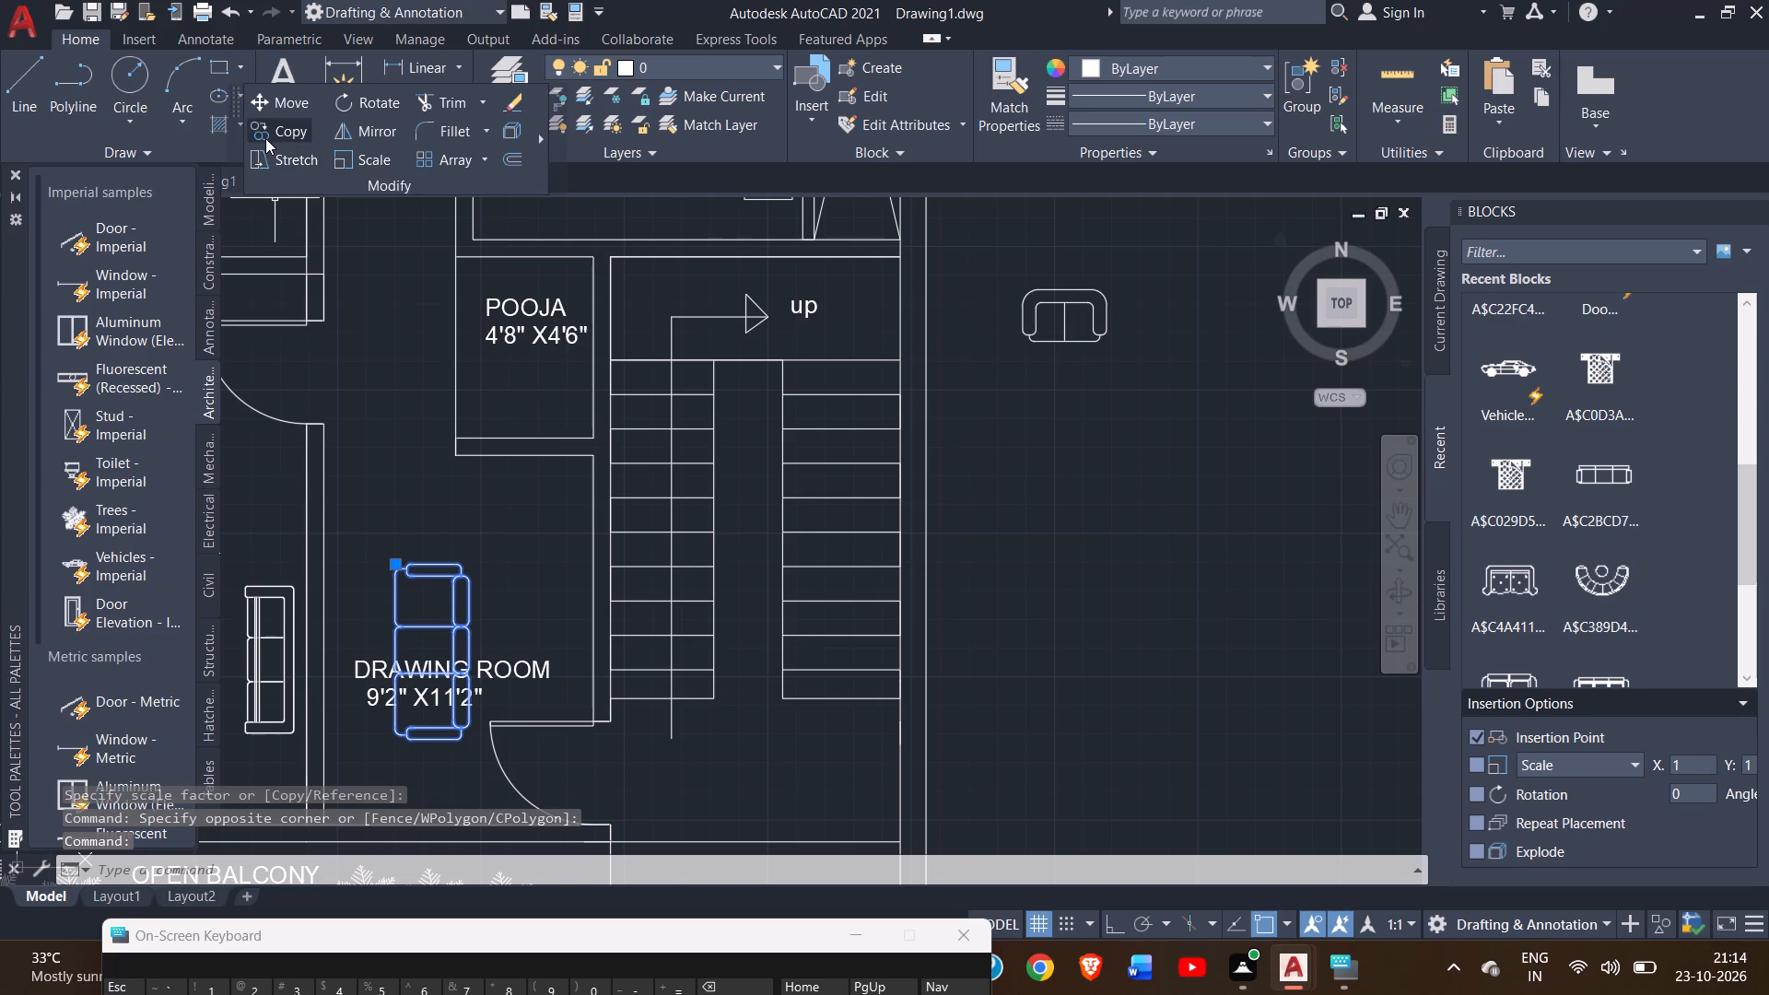
{"action": "left_click", "coordinate": [265, 138]}
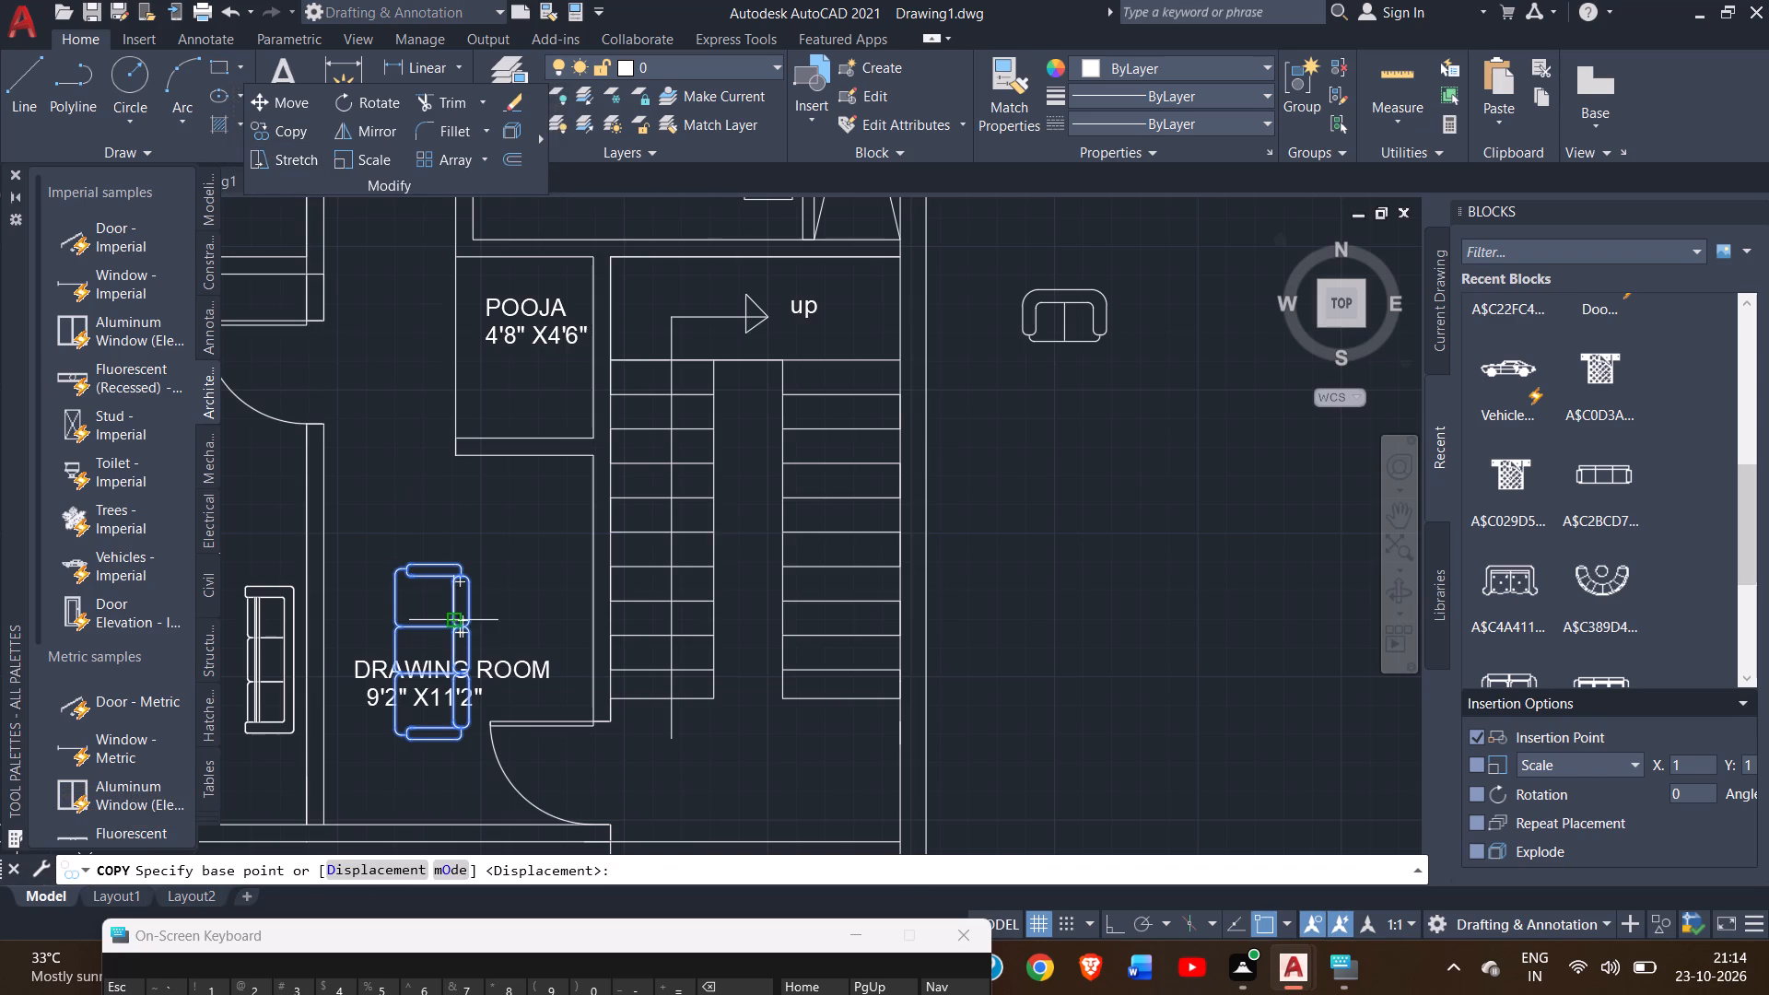
{"action": "left_click_drag", "start_coordinate": [459, 617], "coordinate": [540, 551]}
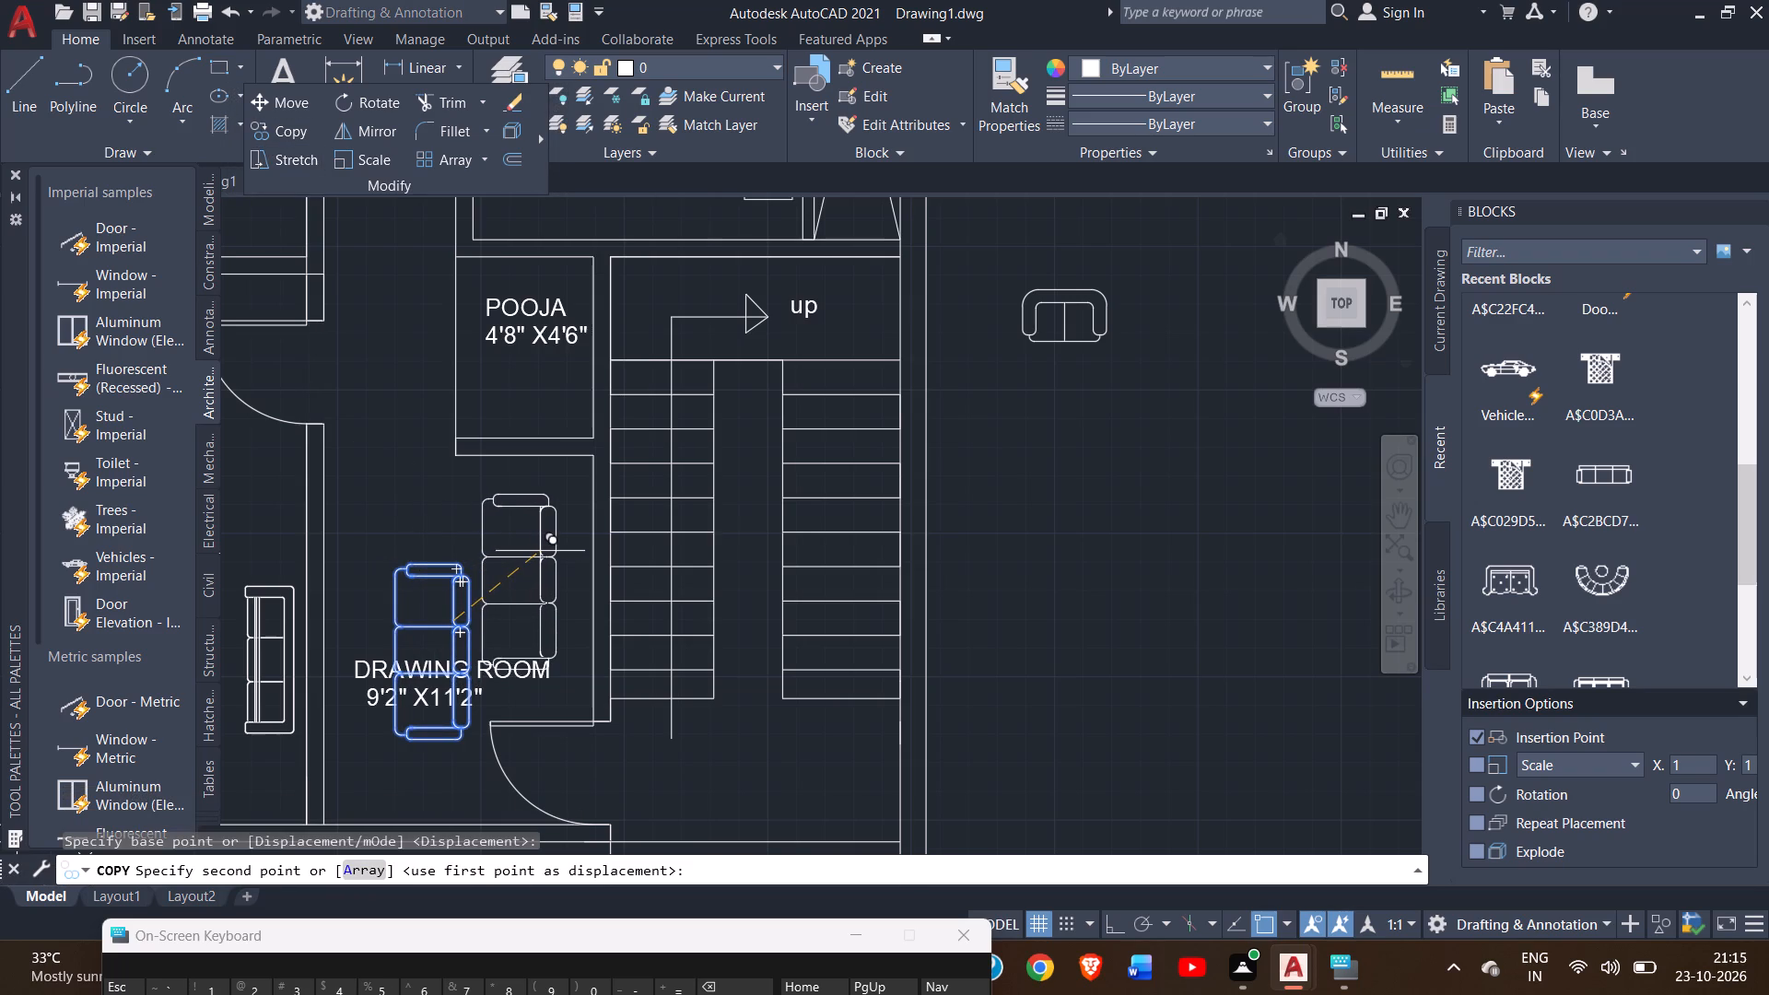
{"action": "left_click_drag", "start_coordinate": [540, 551], "coordinate": [545, 551]}
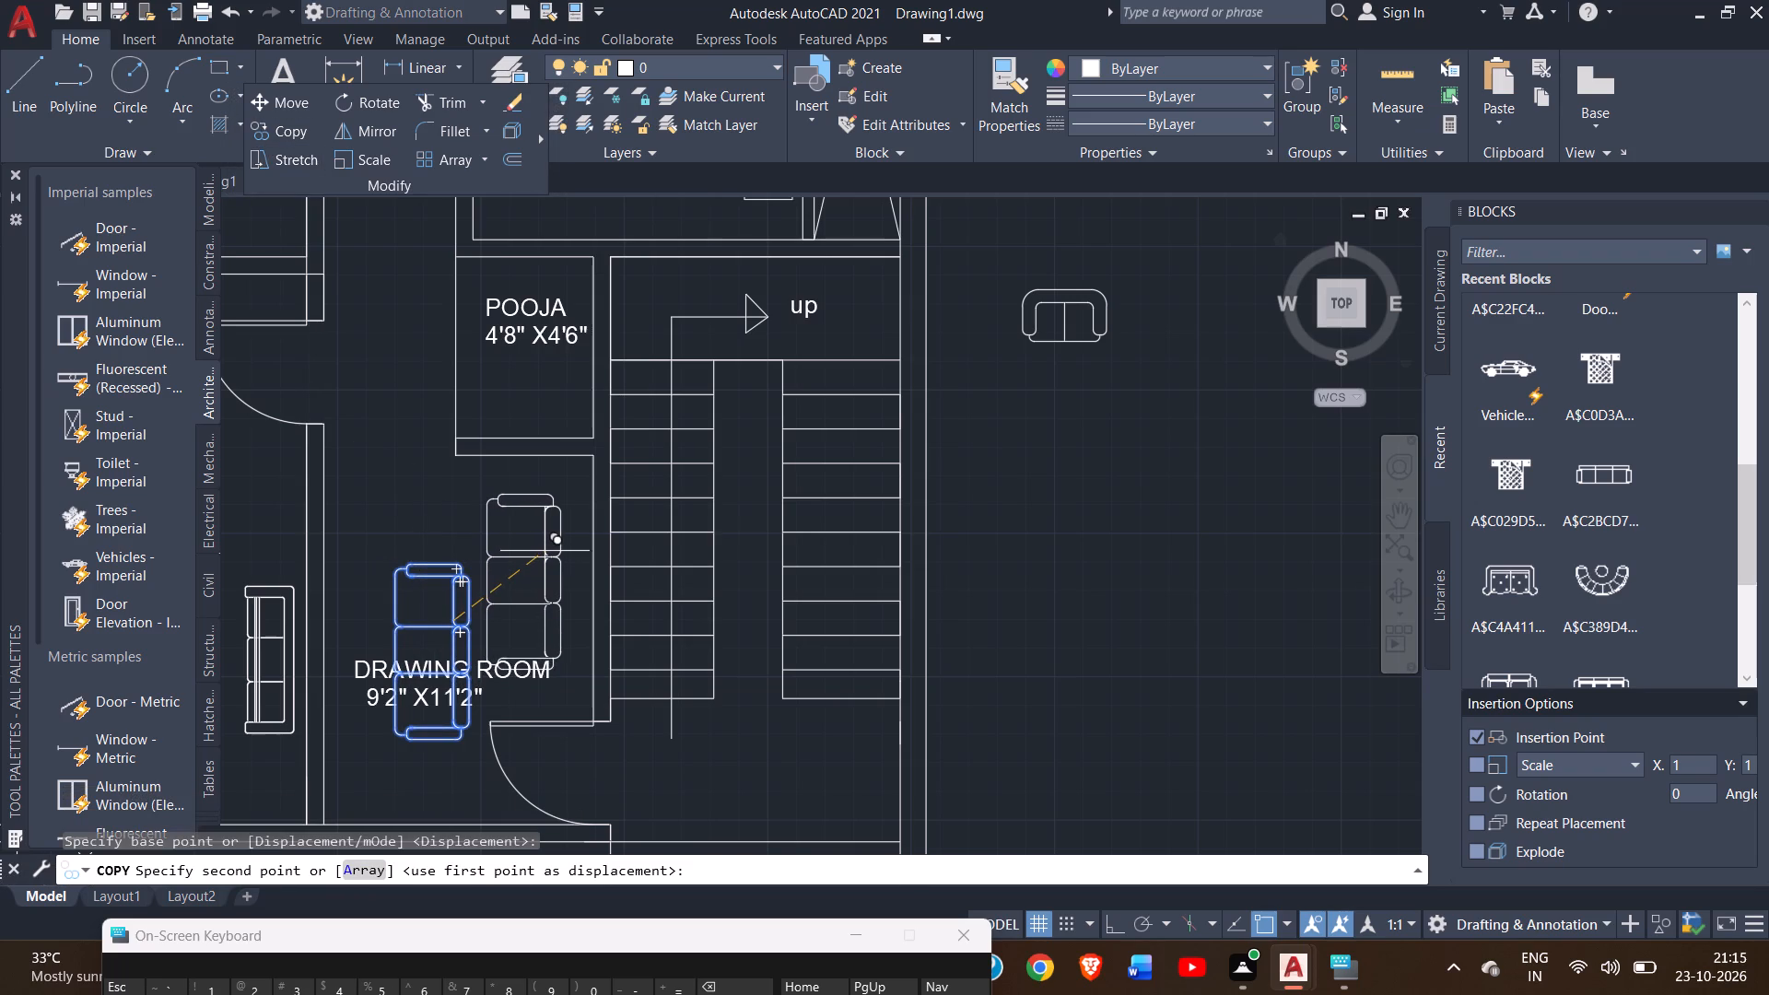
{"action": "left_click", "coordinate": [545, 551]}
{"action": "right_click", "coordinate": [389, 523]}
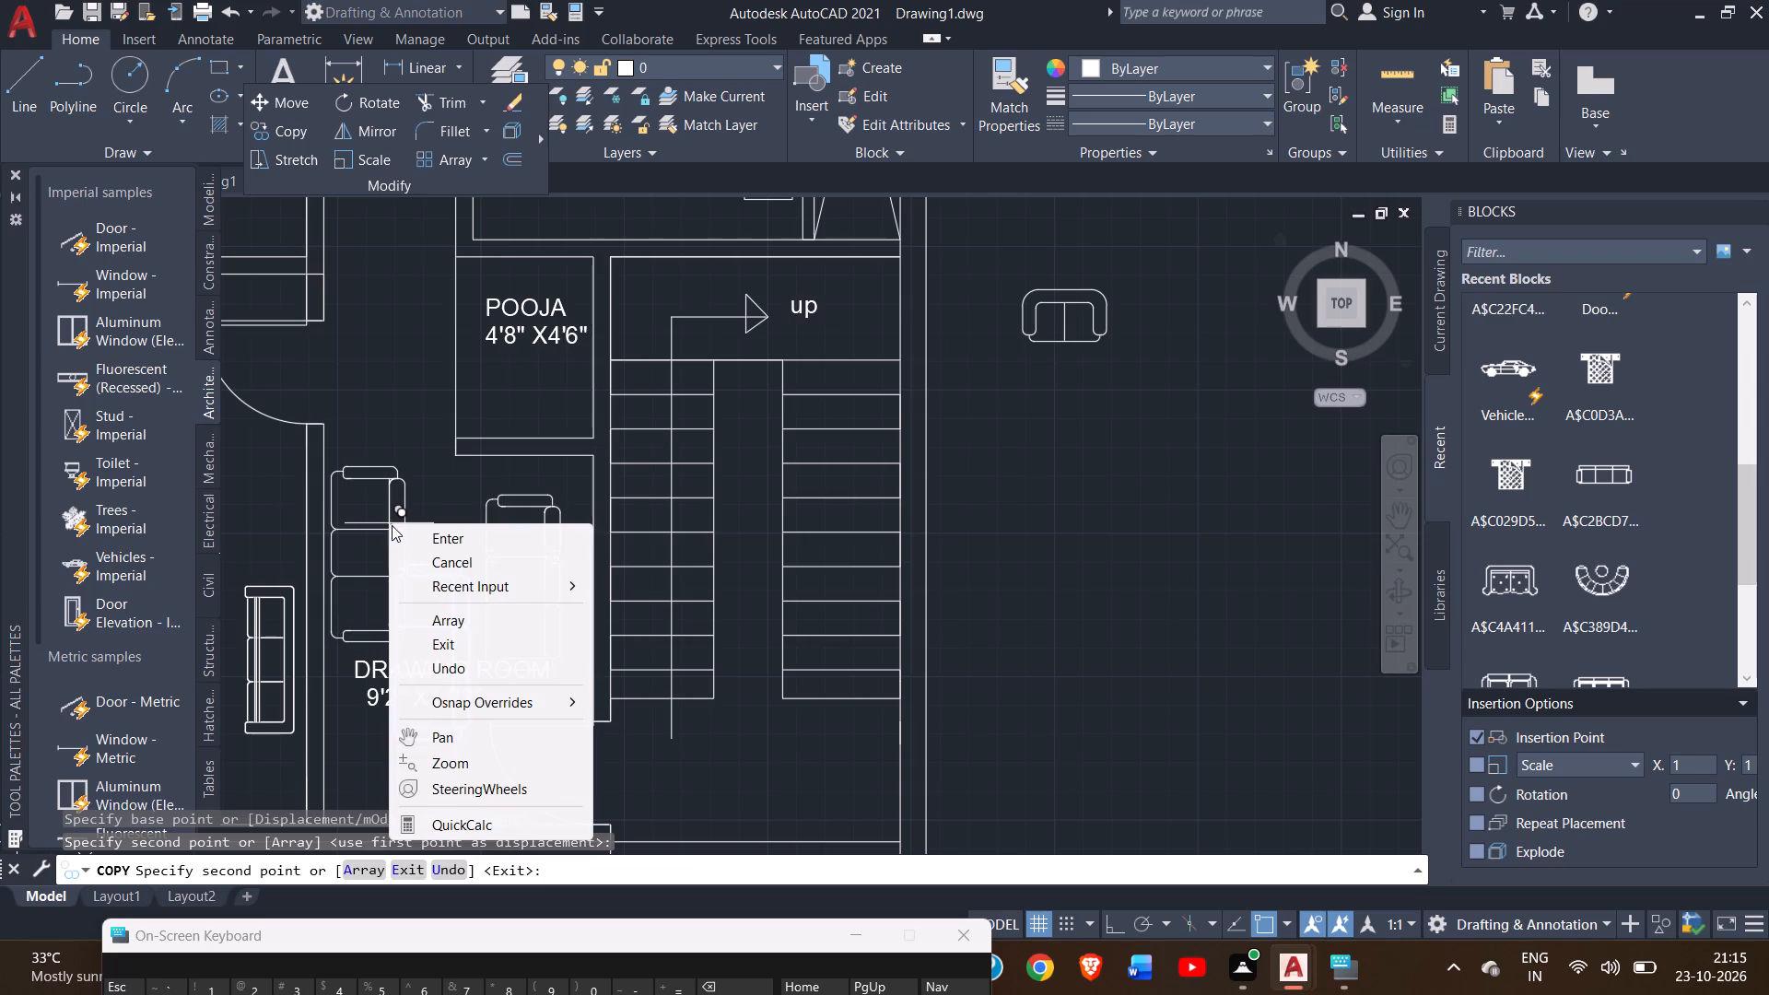
{"action": "left_click", "coordinate": [407, 532]}
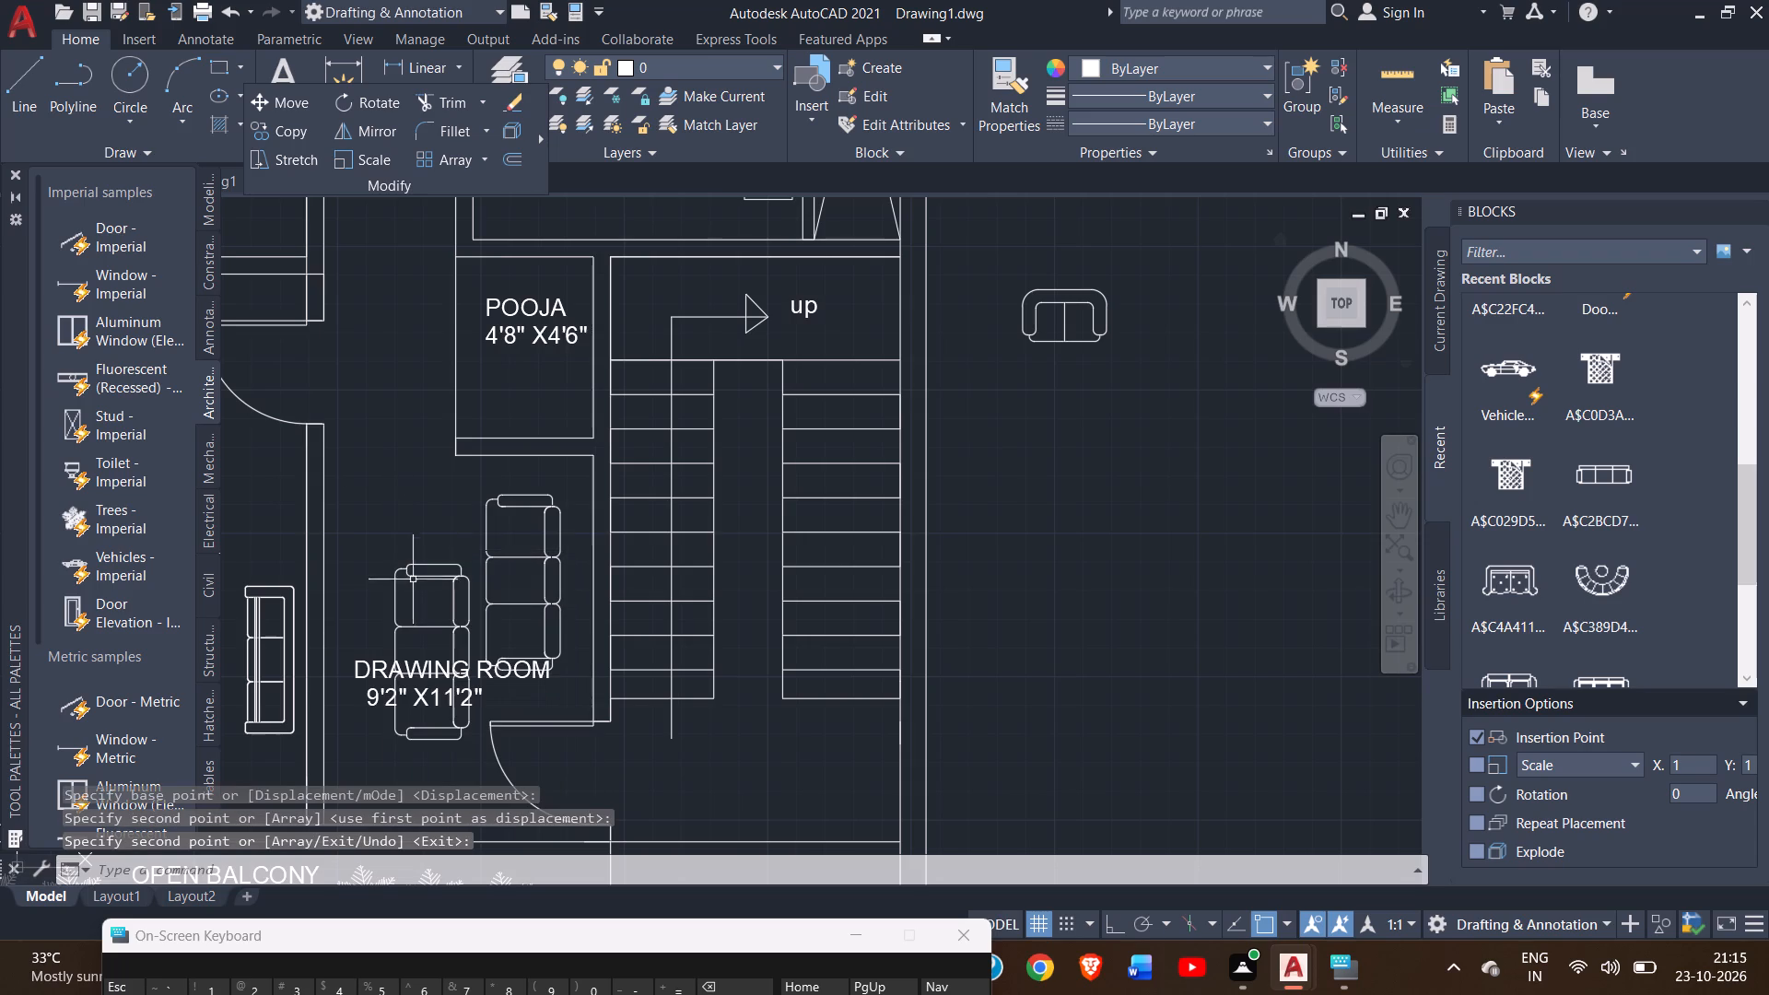
Delete the western of the two reduced sofas in the drawing room.
{"action": "left_click", "coordinate": [409, 567]}
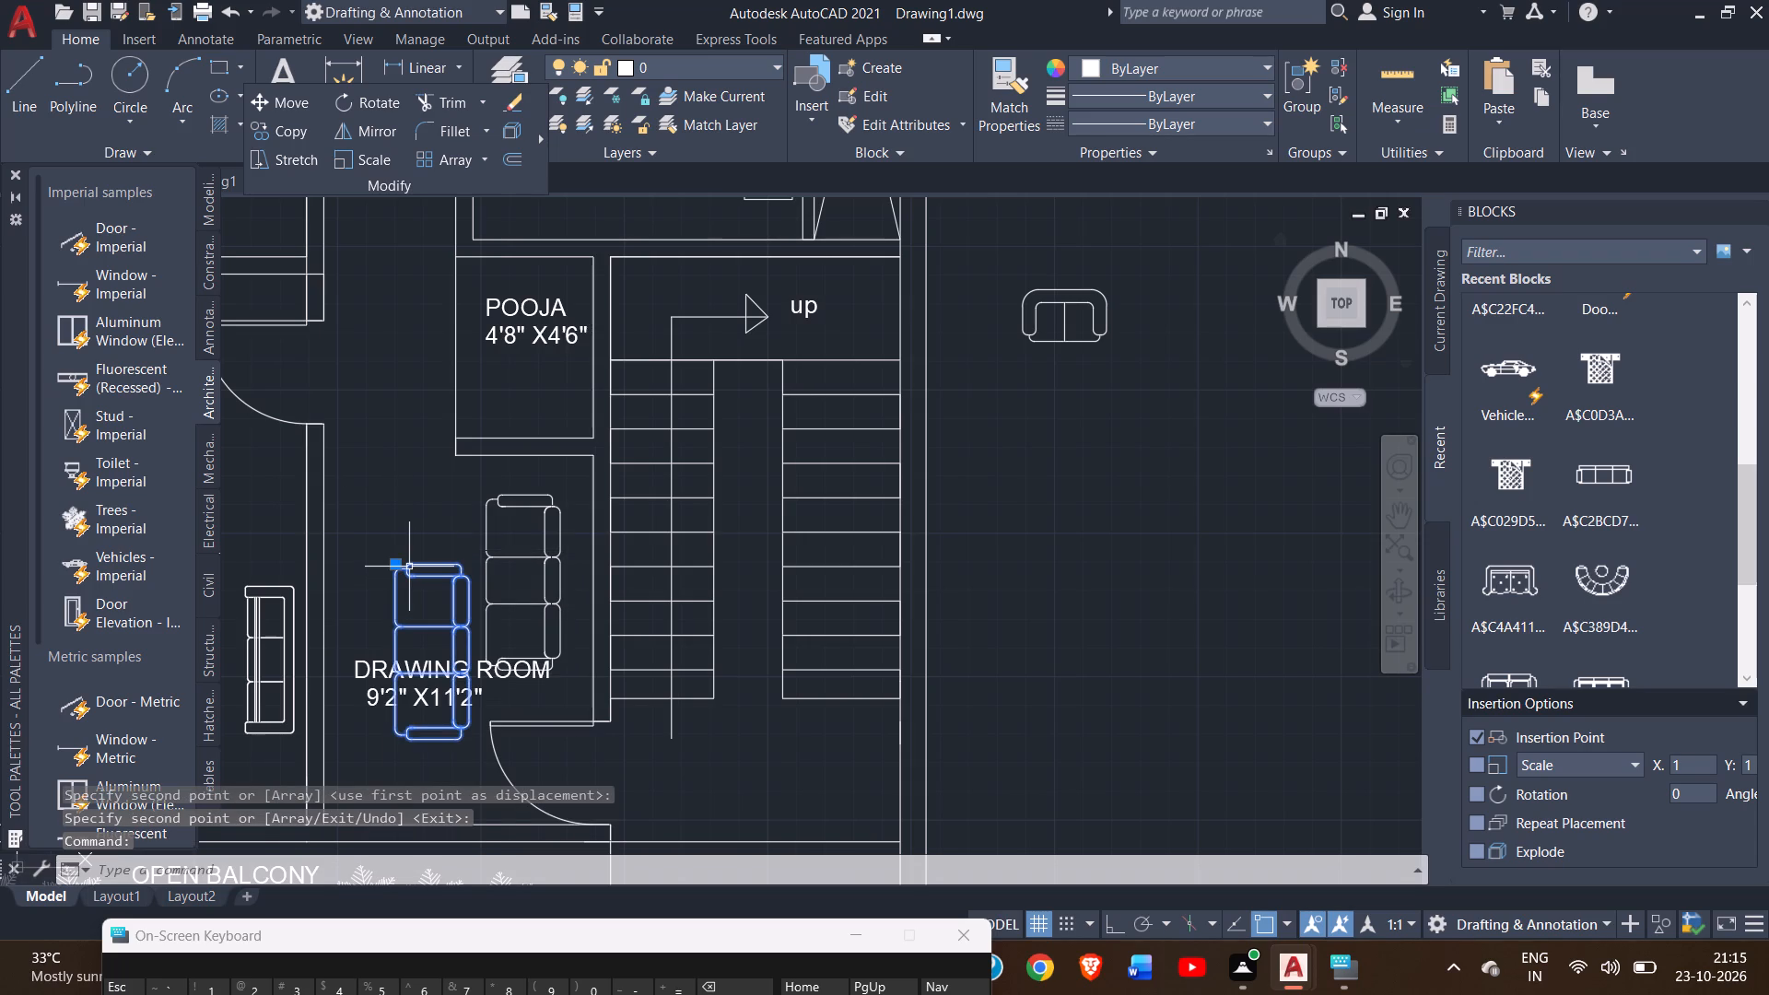
{"action": "key", "text": "Delete"}
Move the remaining drawing room sofa slightly east so its back sits close to the wall beside the staircase.
{"action": "scroll", "coordinate": [471, 593], "scroll_direction": "down", "scroll_amount": 1, "text": "ctrl"}
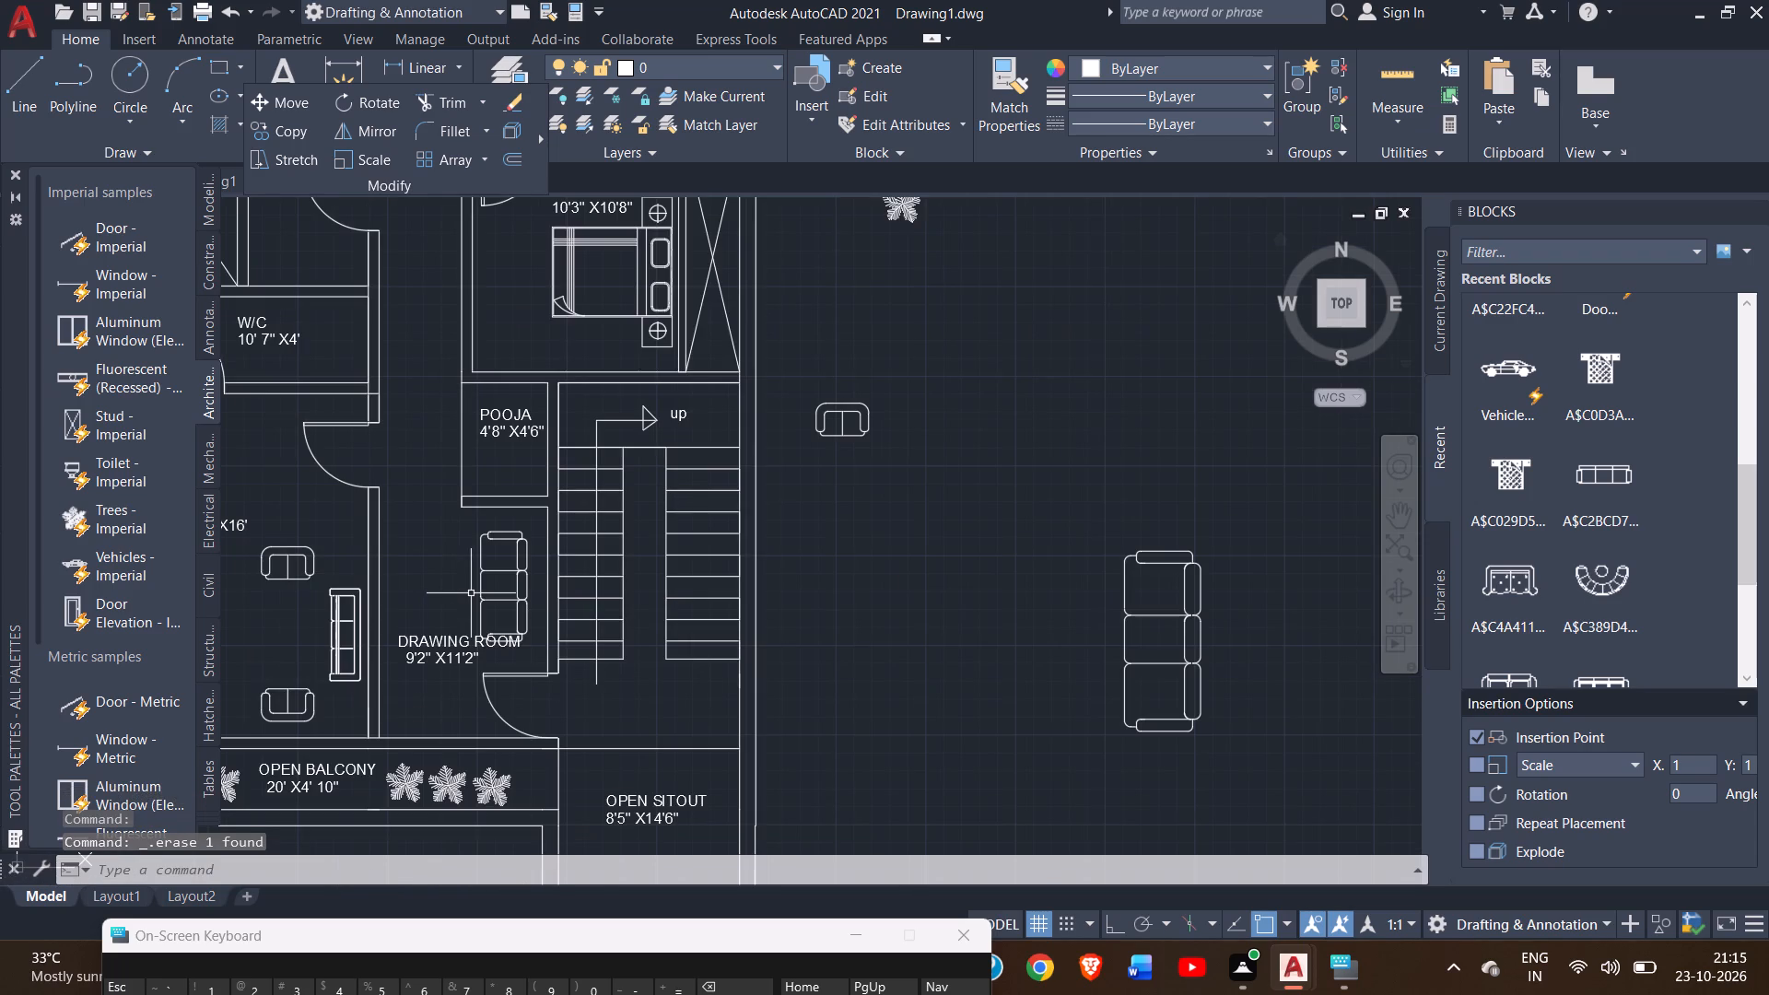
{"action": "left_click", "coordinate": [1399, 507]}
{"action": "left_click_drag", "start_coordinate": [929, 524], "coordinate": [1060, 609]}
{"action": "scroll", "coordinate": [1060, 609], "scroll_direction": "down", "scroll_amount": 1, "text": "ctrl"}
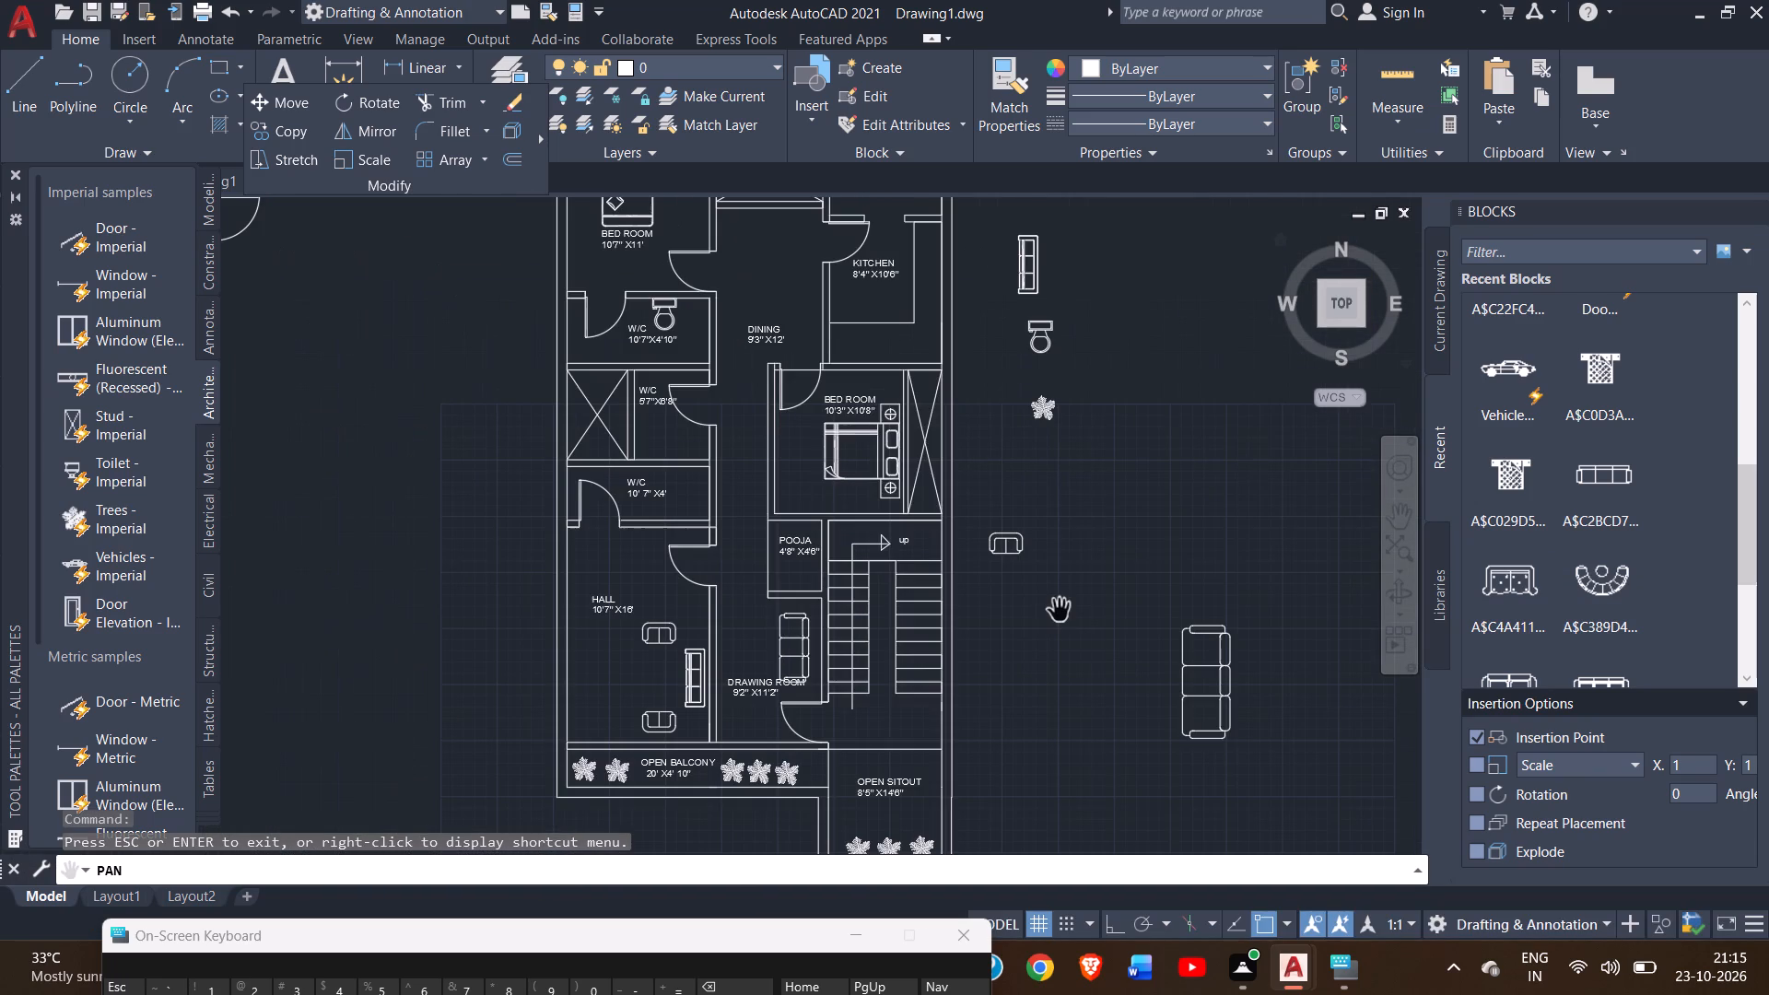
{"action": "right_click", "coordinate": [1010, 603]}
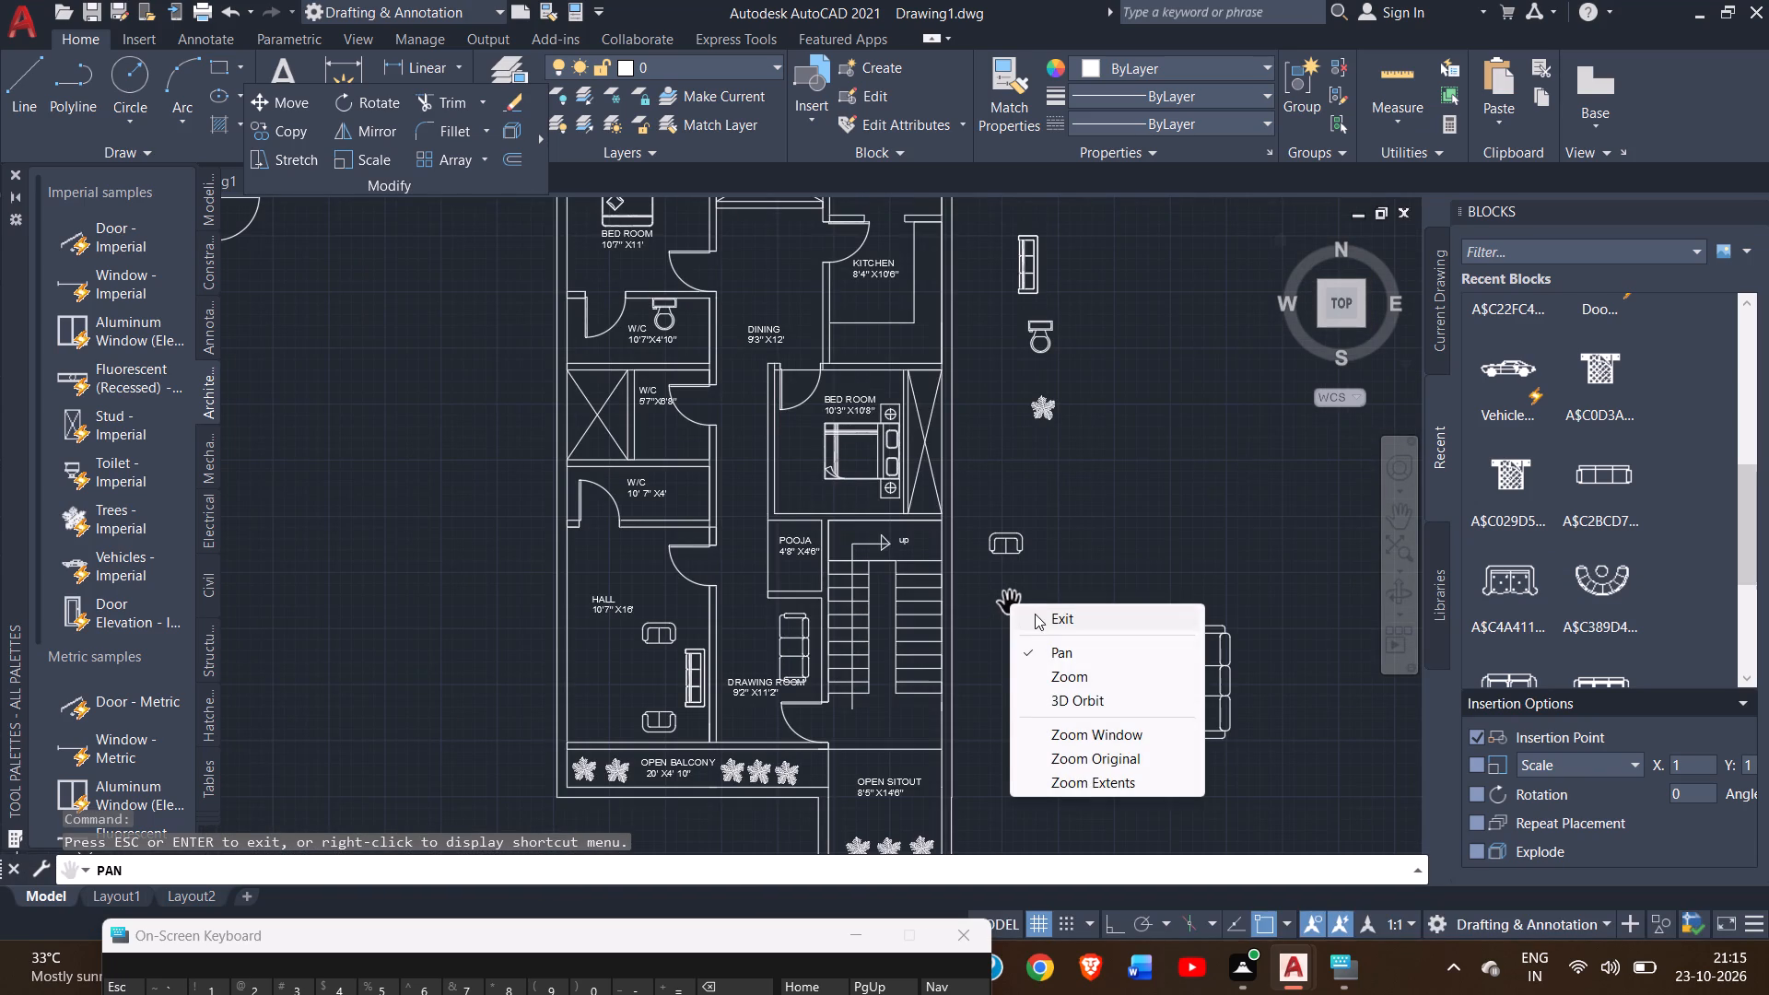
{"action": "left_click", "coordinate": [1035, 614]}
{"action": "scroll", "coordinate": [780, 661], "scroll_direction": "up", "scroll_amount": 2, "text": "ctrl"}
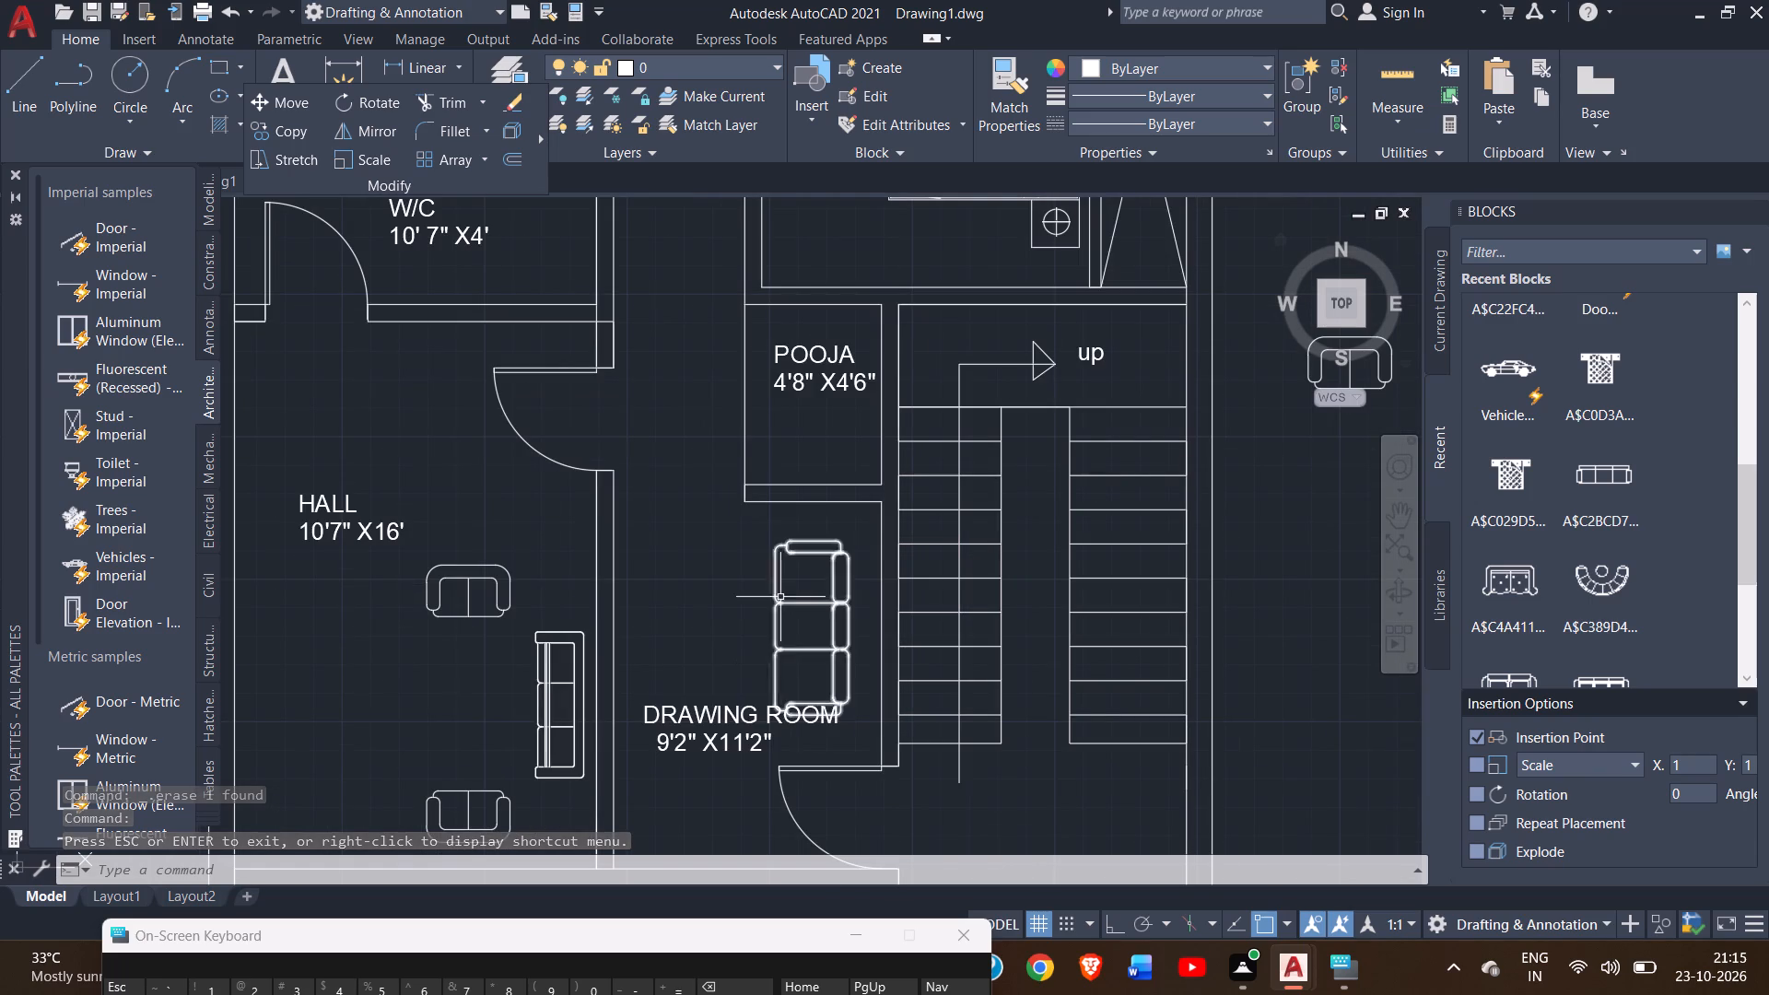
{"action": "left_click", "coordinate": [777, 601]}
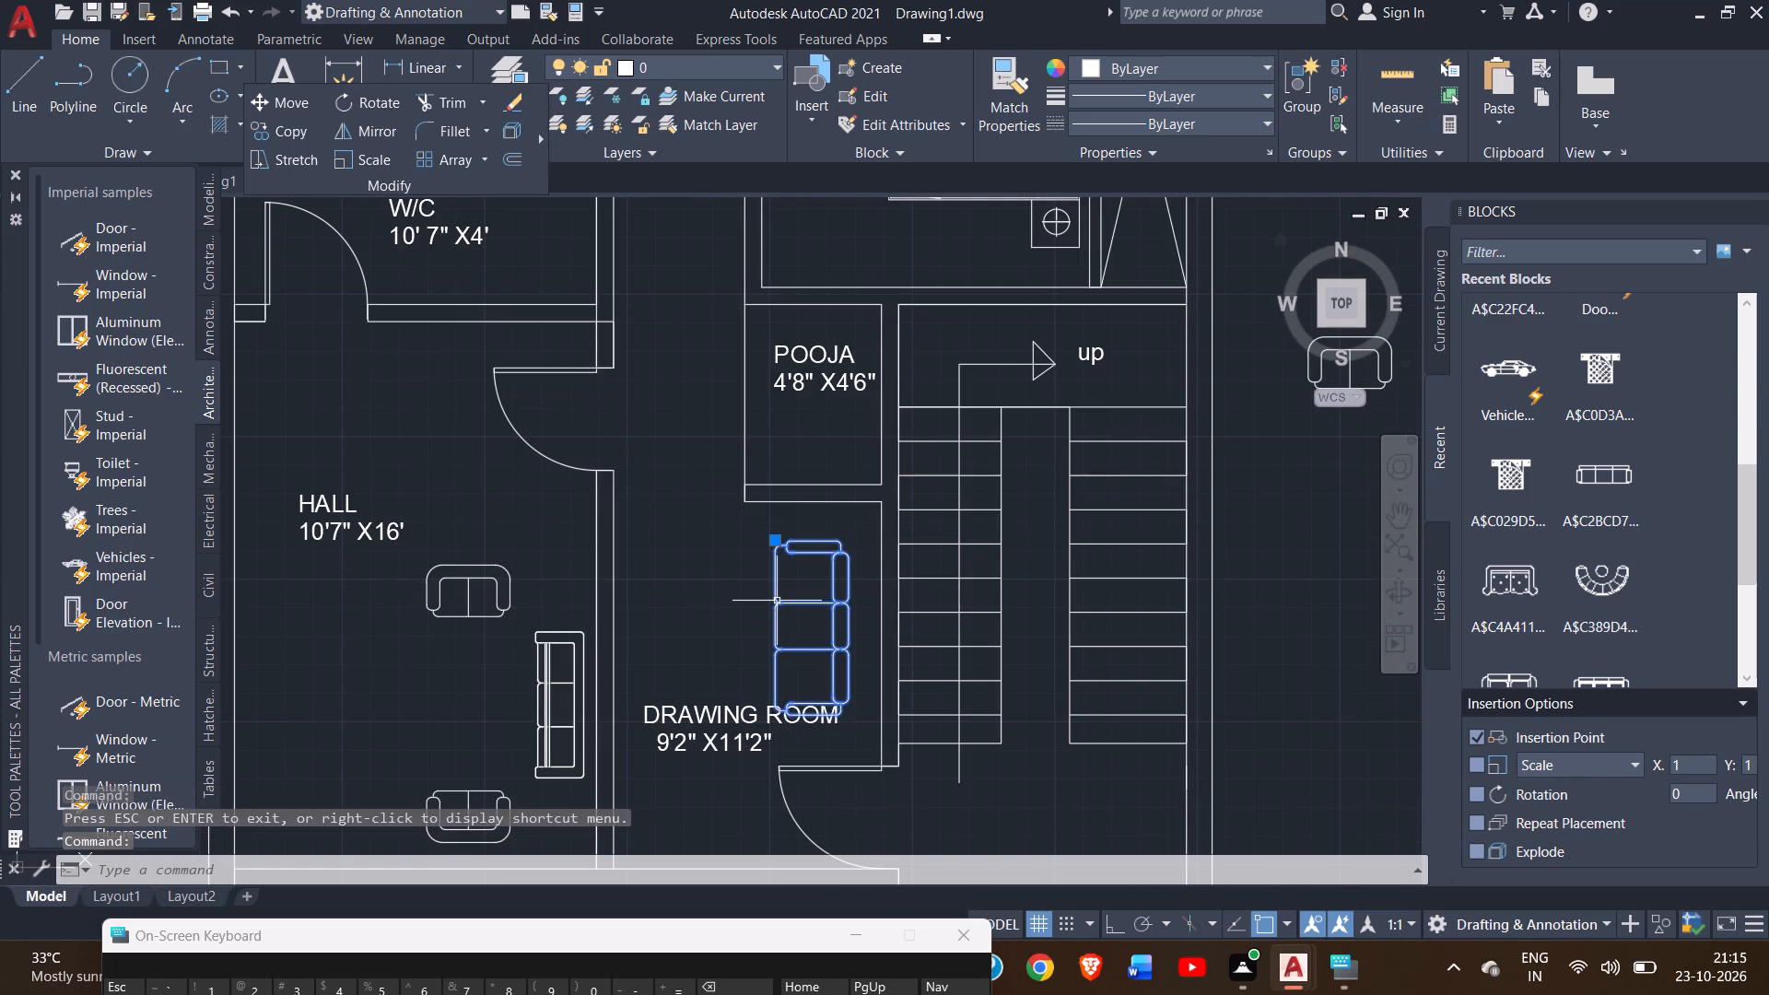
{"action": "left_click", "coordinate": [284, 106]}
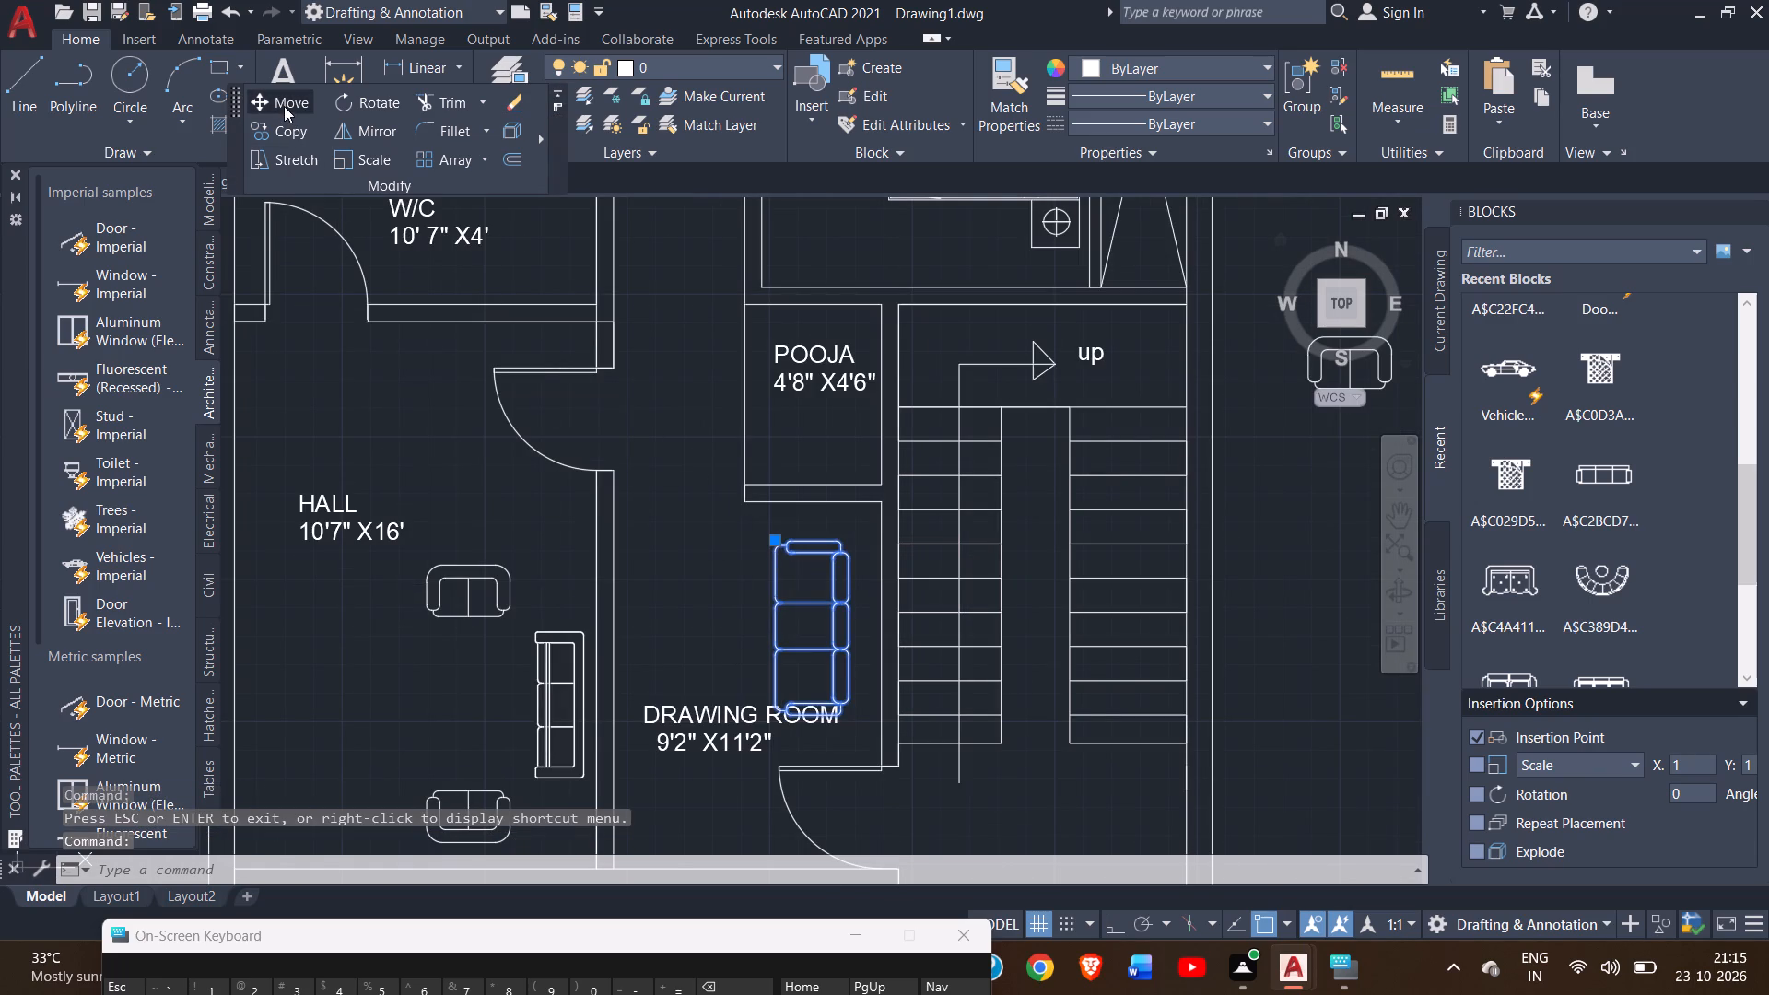
{"action": "left_click_drag", "start_coordinate": [790, 650], "coordinate": [801, 650]}
{"action": "left_click", "coordinate": [801, 650]}
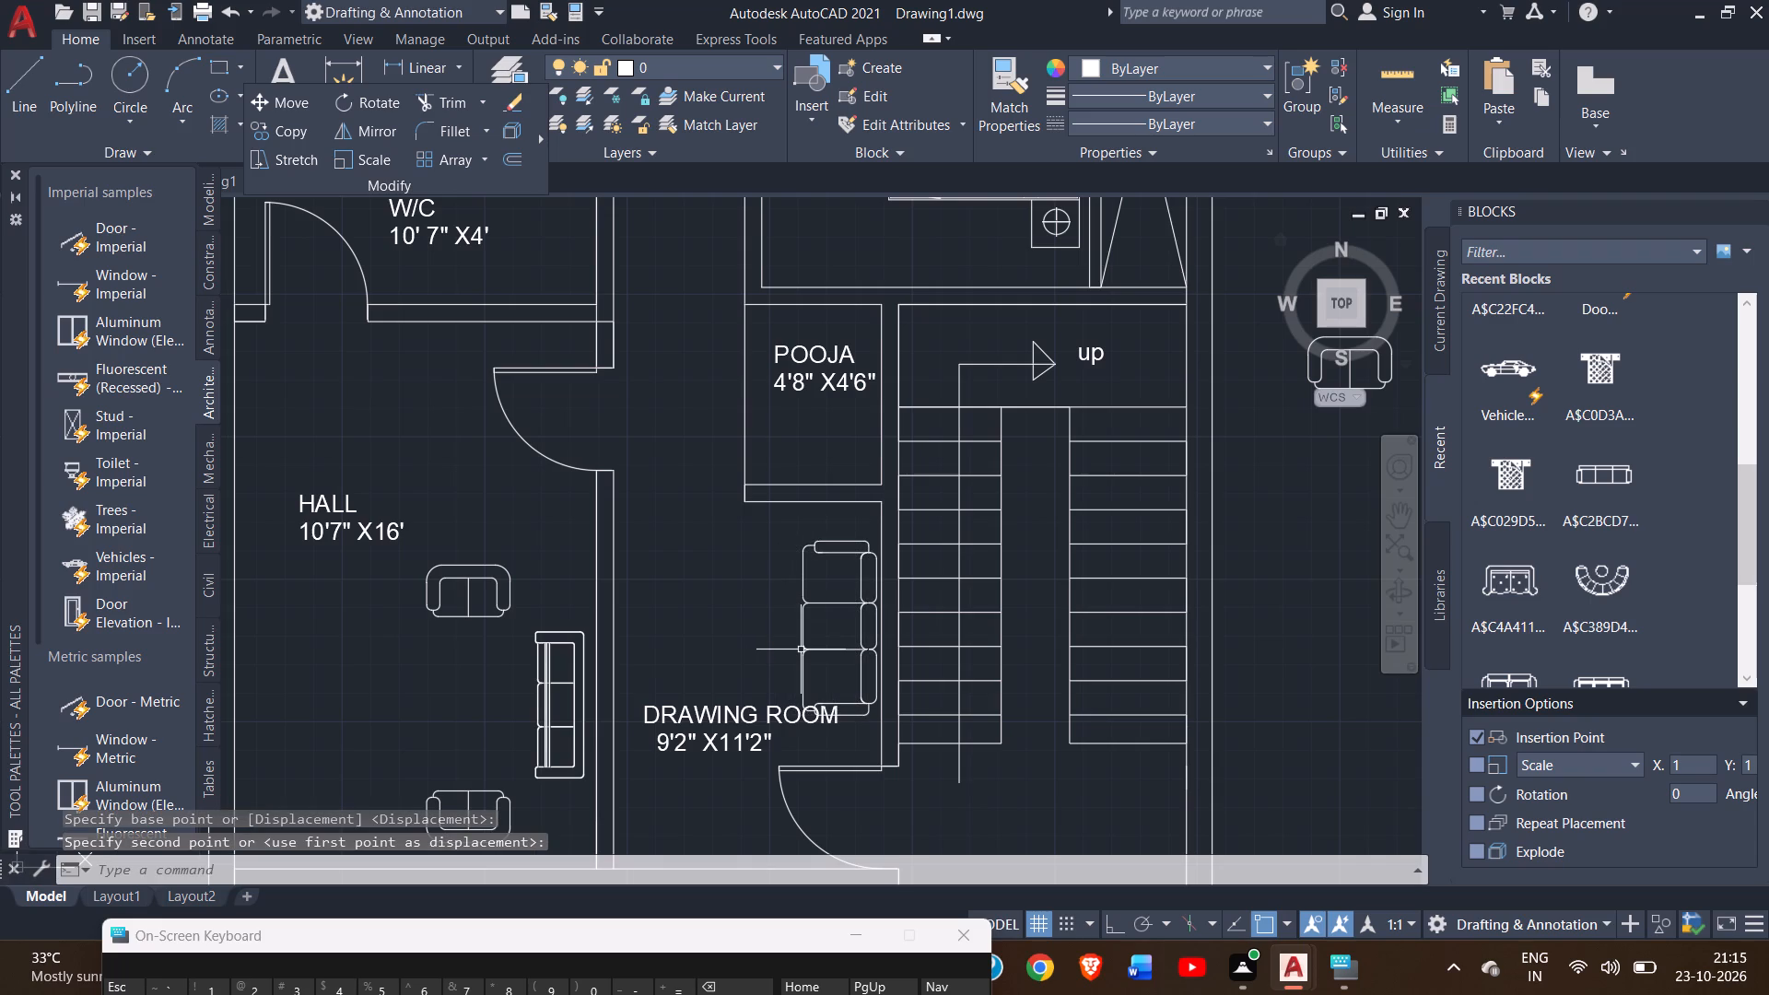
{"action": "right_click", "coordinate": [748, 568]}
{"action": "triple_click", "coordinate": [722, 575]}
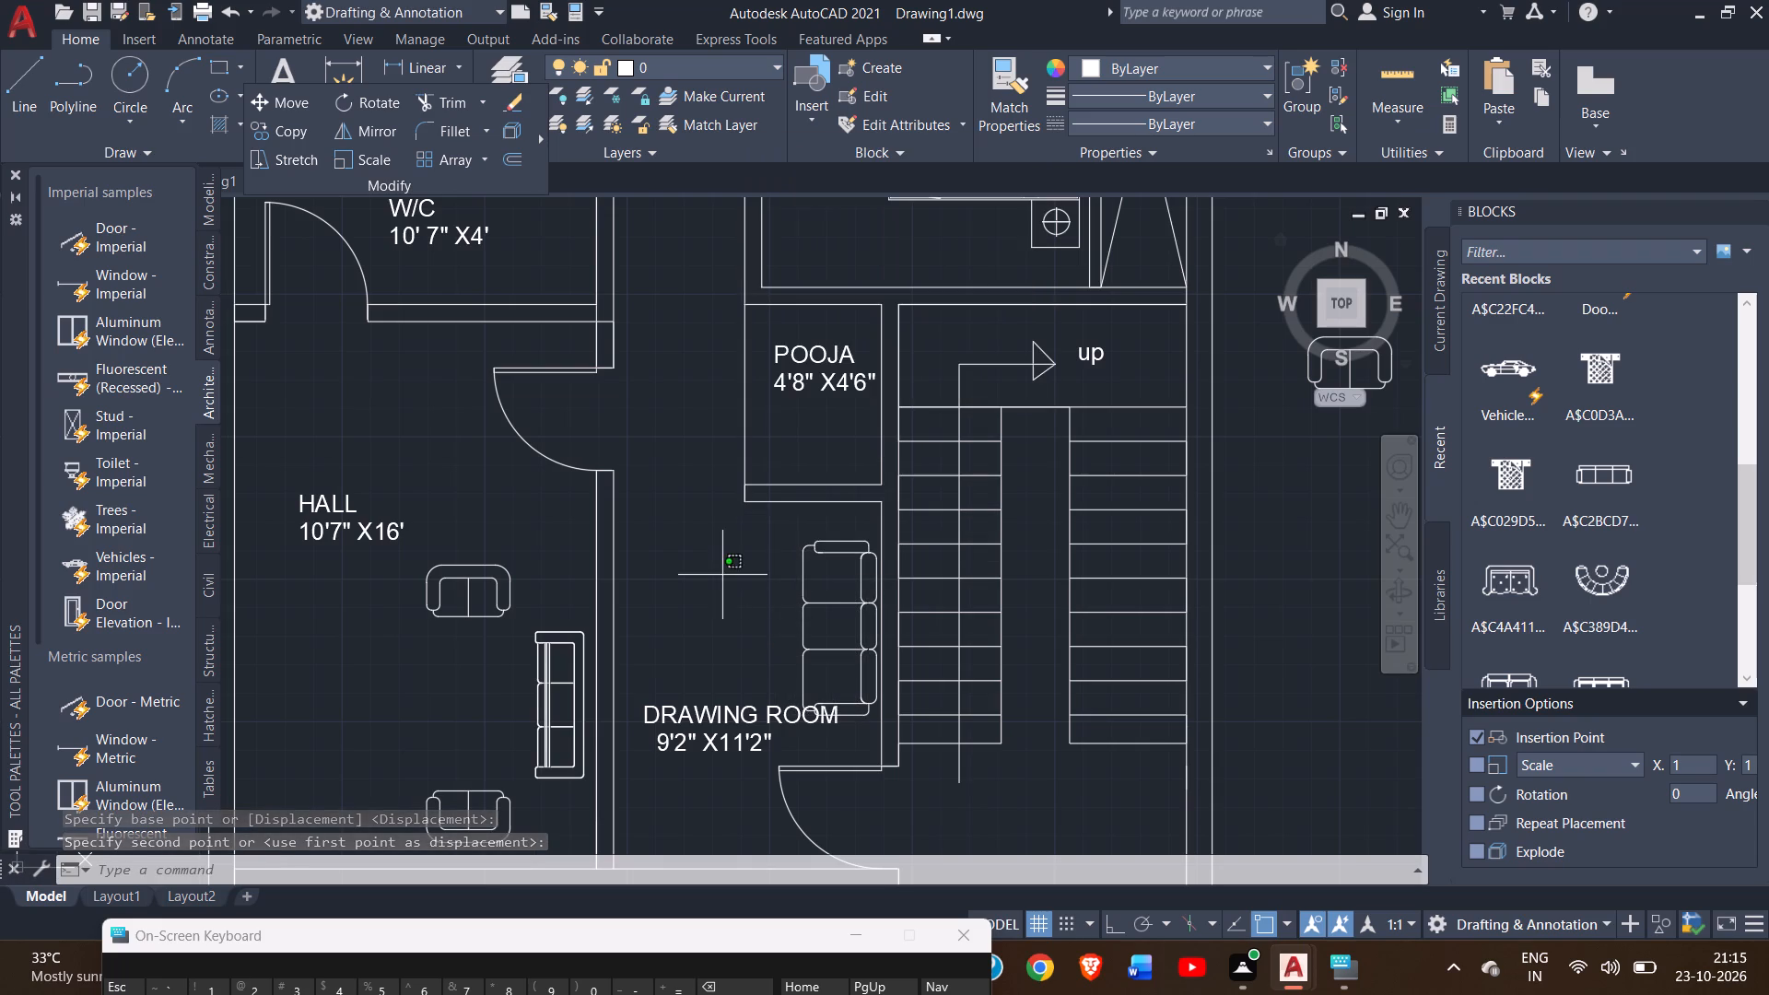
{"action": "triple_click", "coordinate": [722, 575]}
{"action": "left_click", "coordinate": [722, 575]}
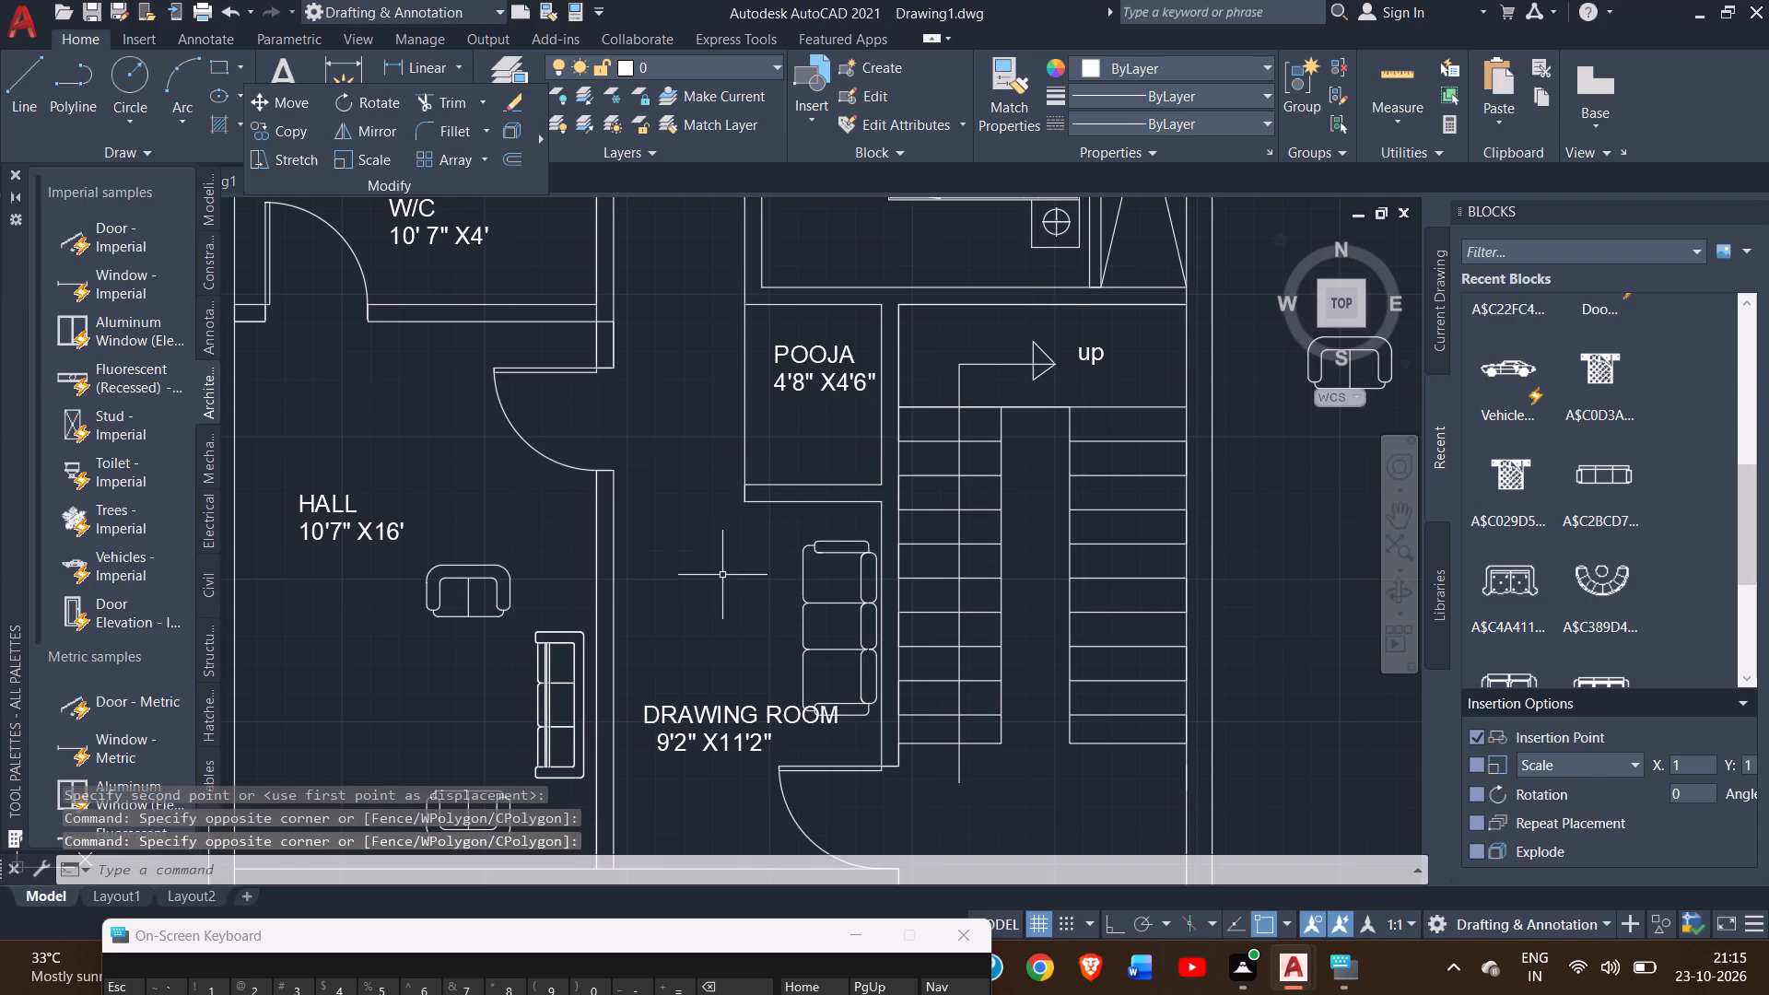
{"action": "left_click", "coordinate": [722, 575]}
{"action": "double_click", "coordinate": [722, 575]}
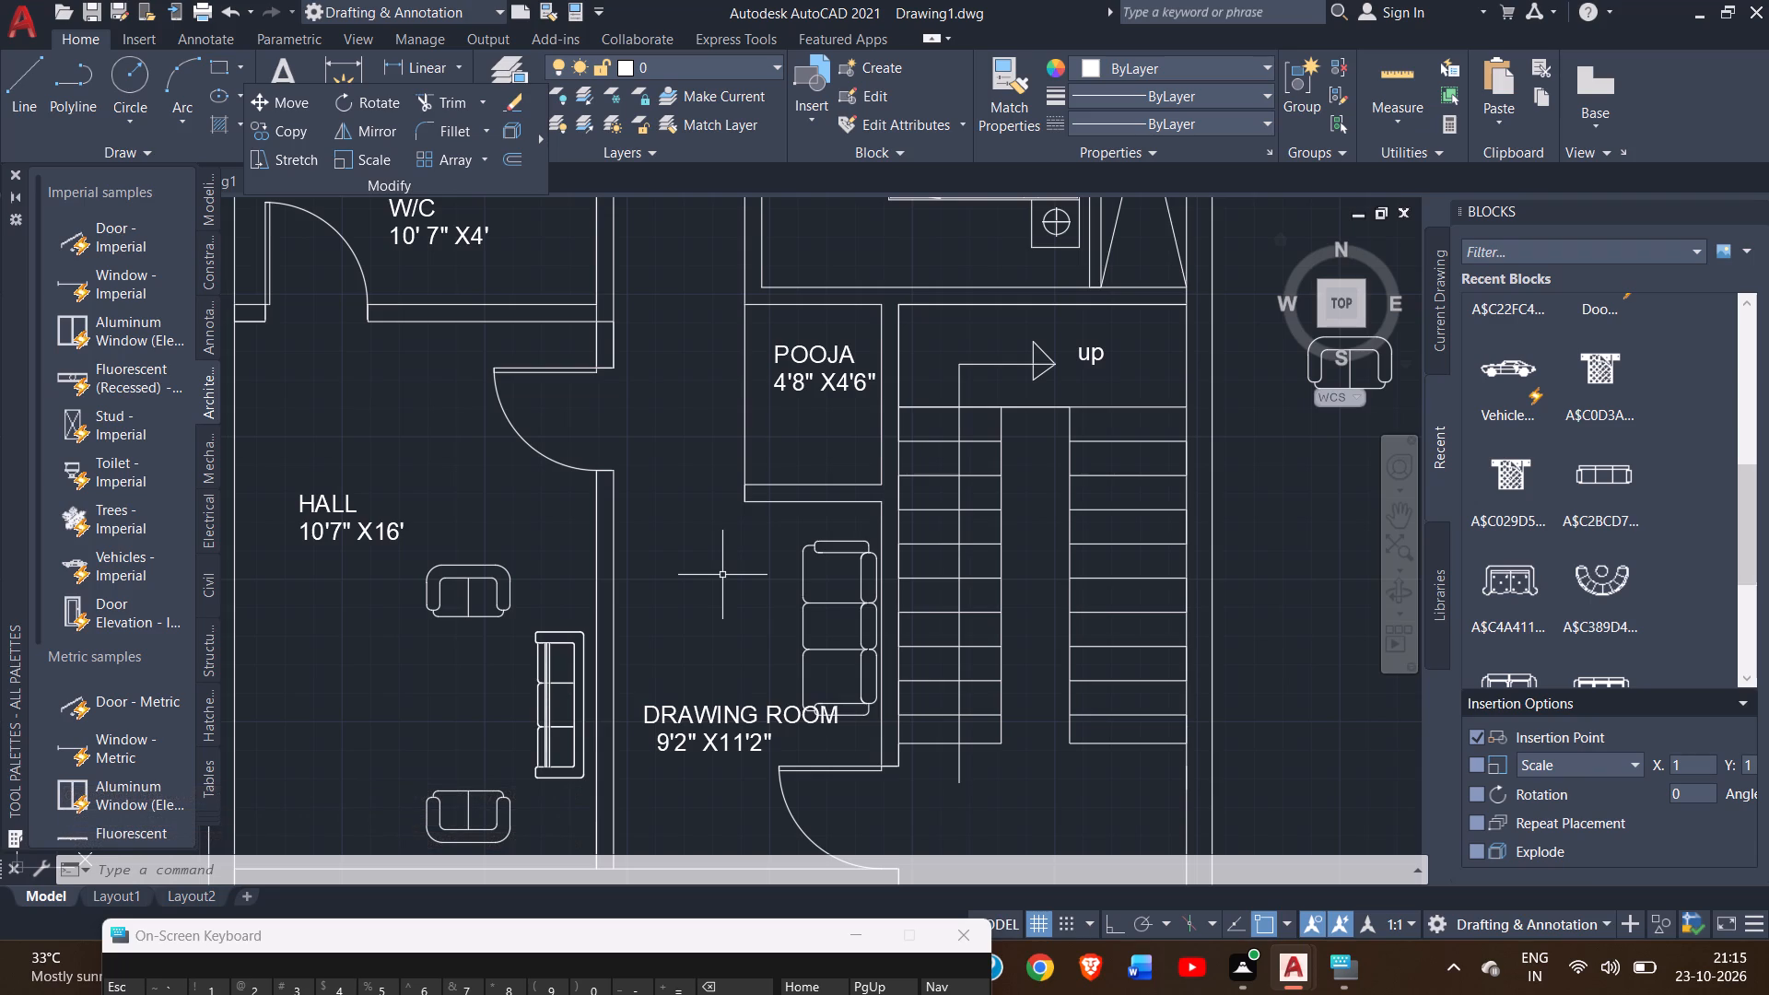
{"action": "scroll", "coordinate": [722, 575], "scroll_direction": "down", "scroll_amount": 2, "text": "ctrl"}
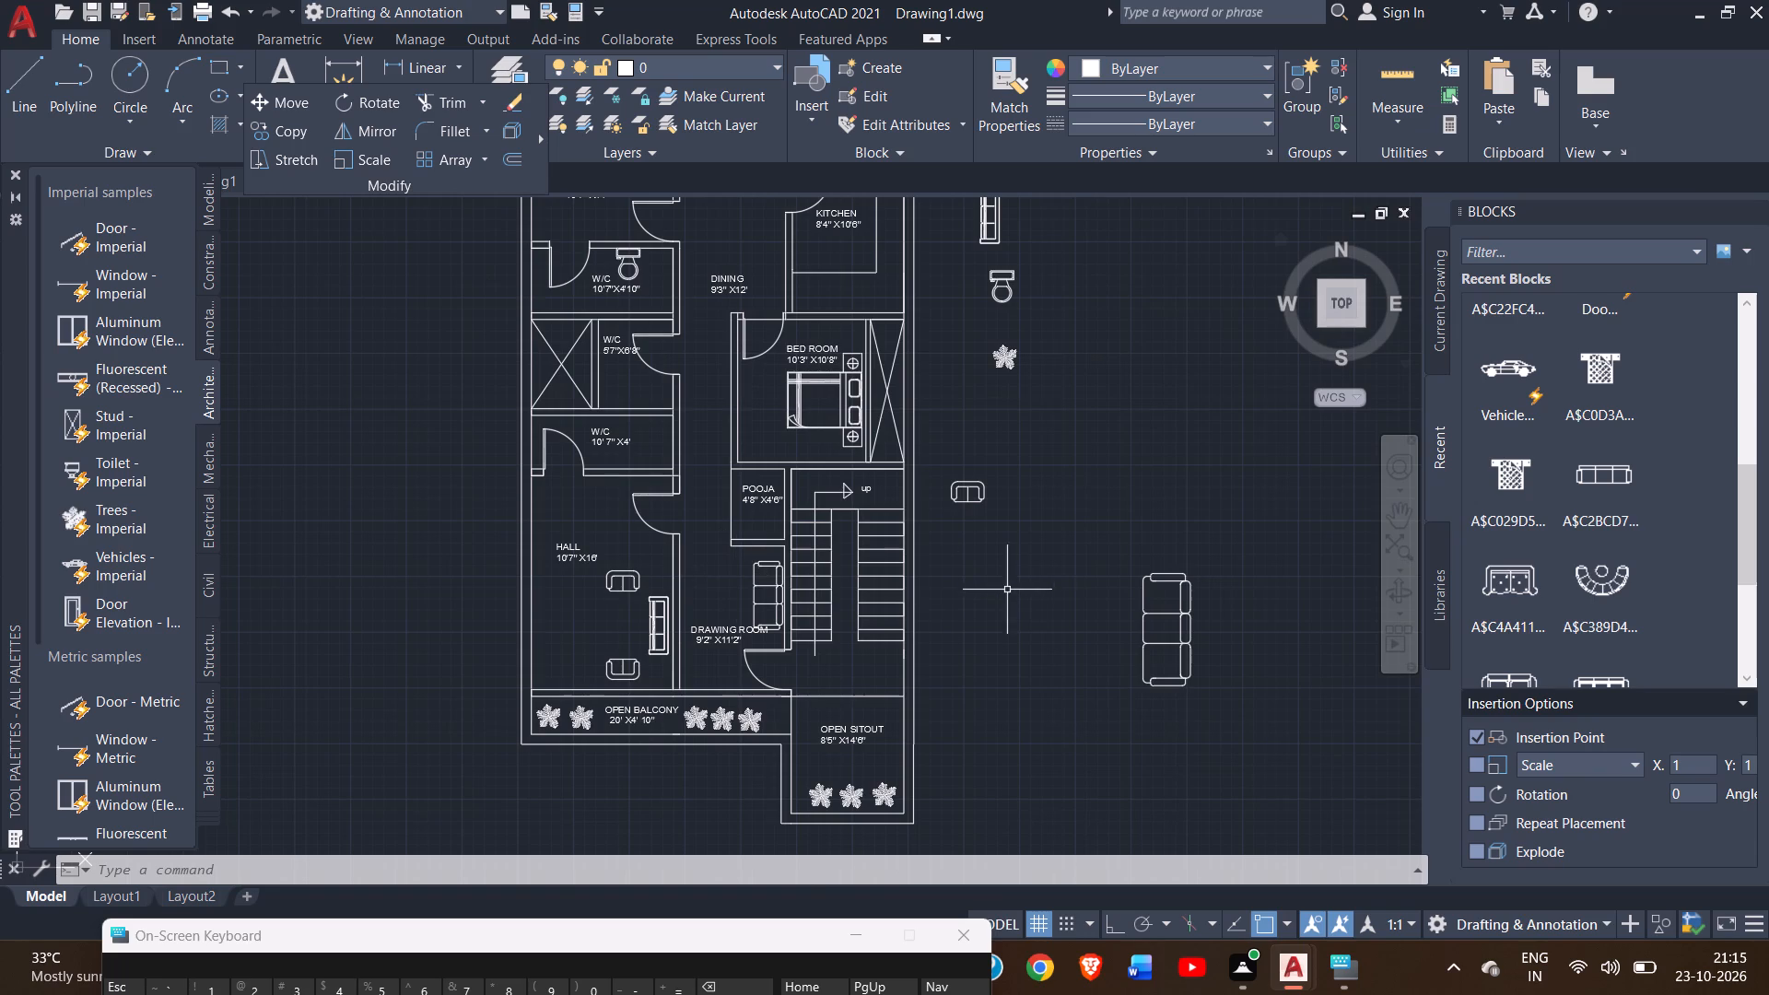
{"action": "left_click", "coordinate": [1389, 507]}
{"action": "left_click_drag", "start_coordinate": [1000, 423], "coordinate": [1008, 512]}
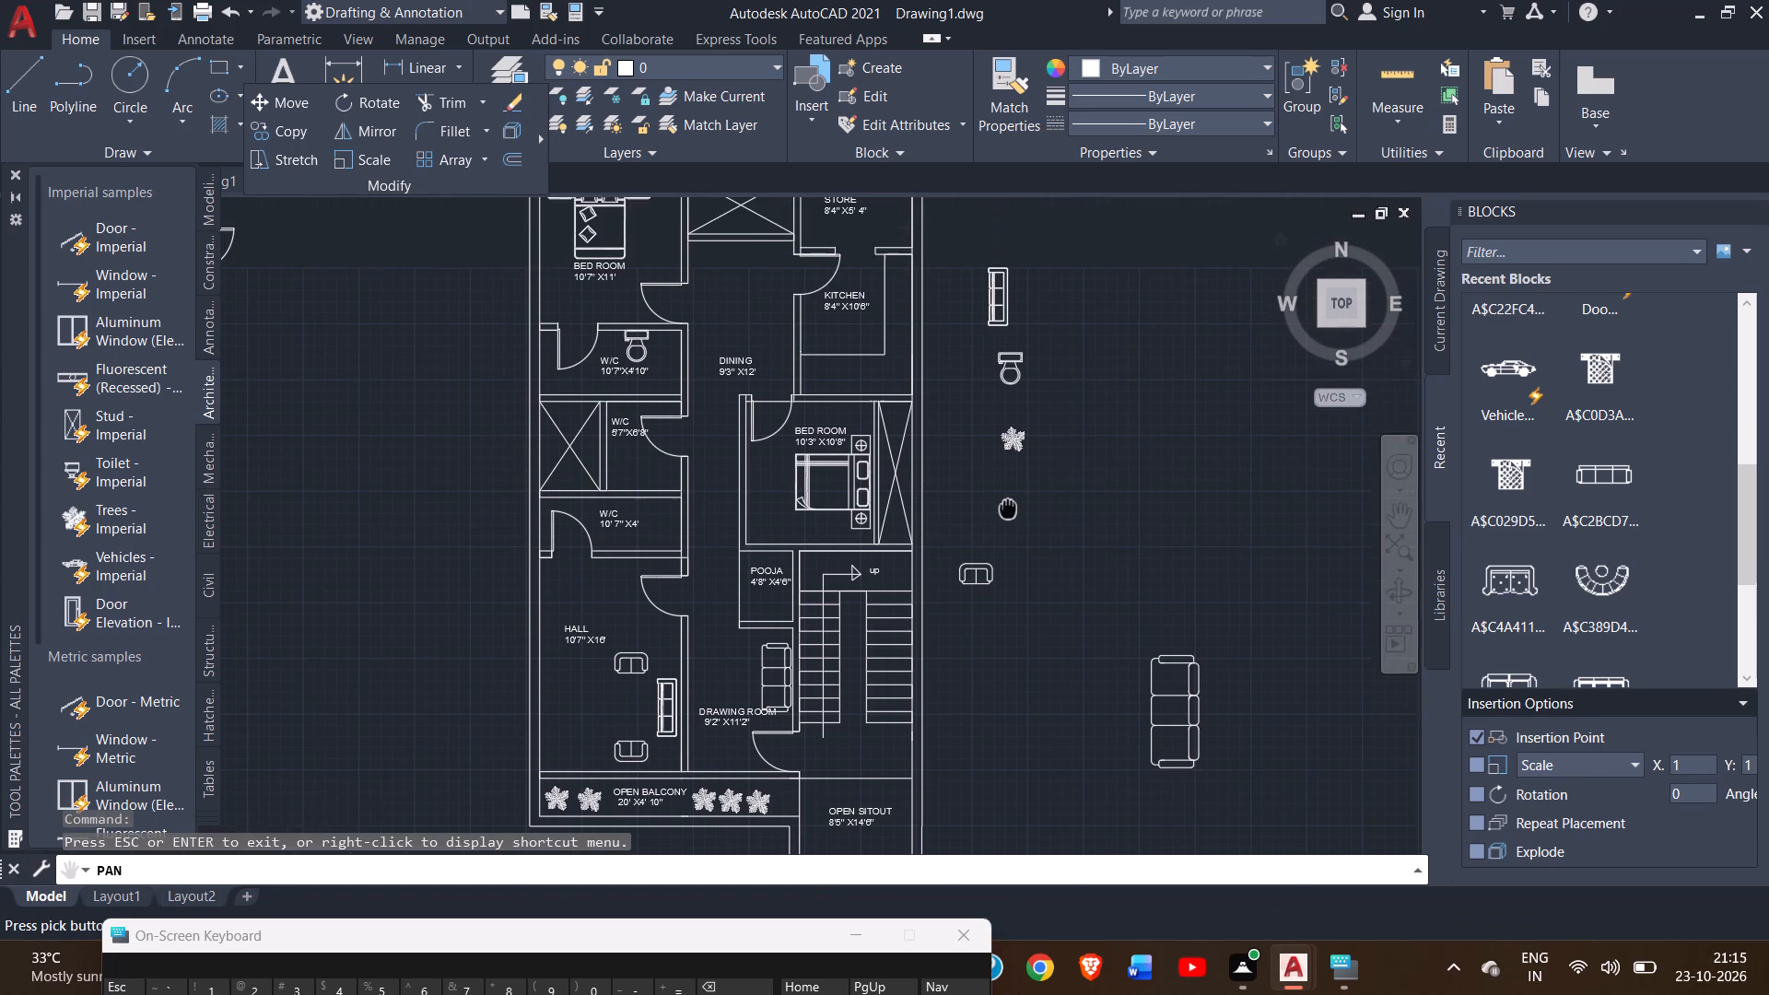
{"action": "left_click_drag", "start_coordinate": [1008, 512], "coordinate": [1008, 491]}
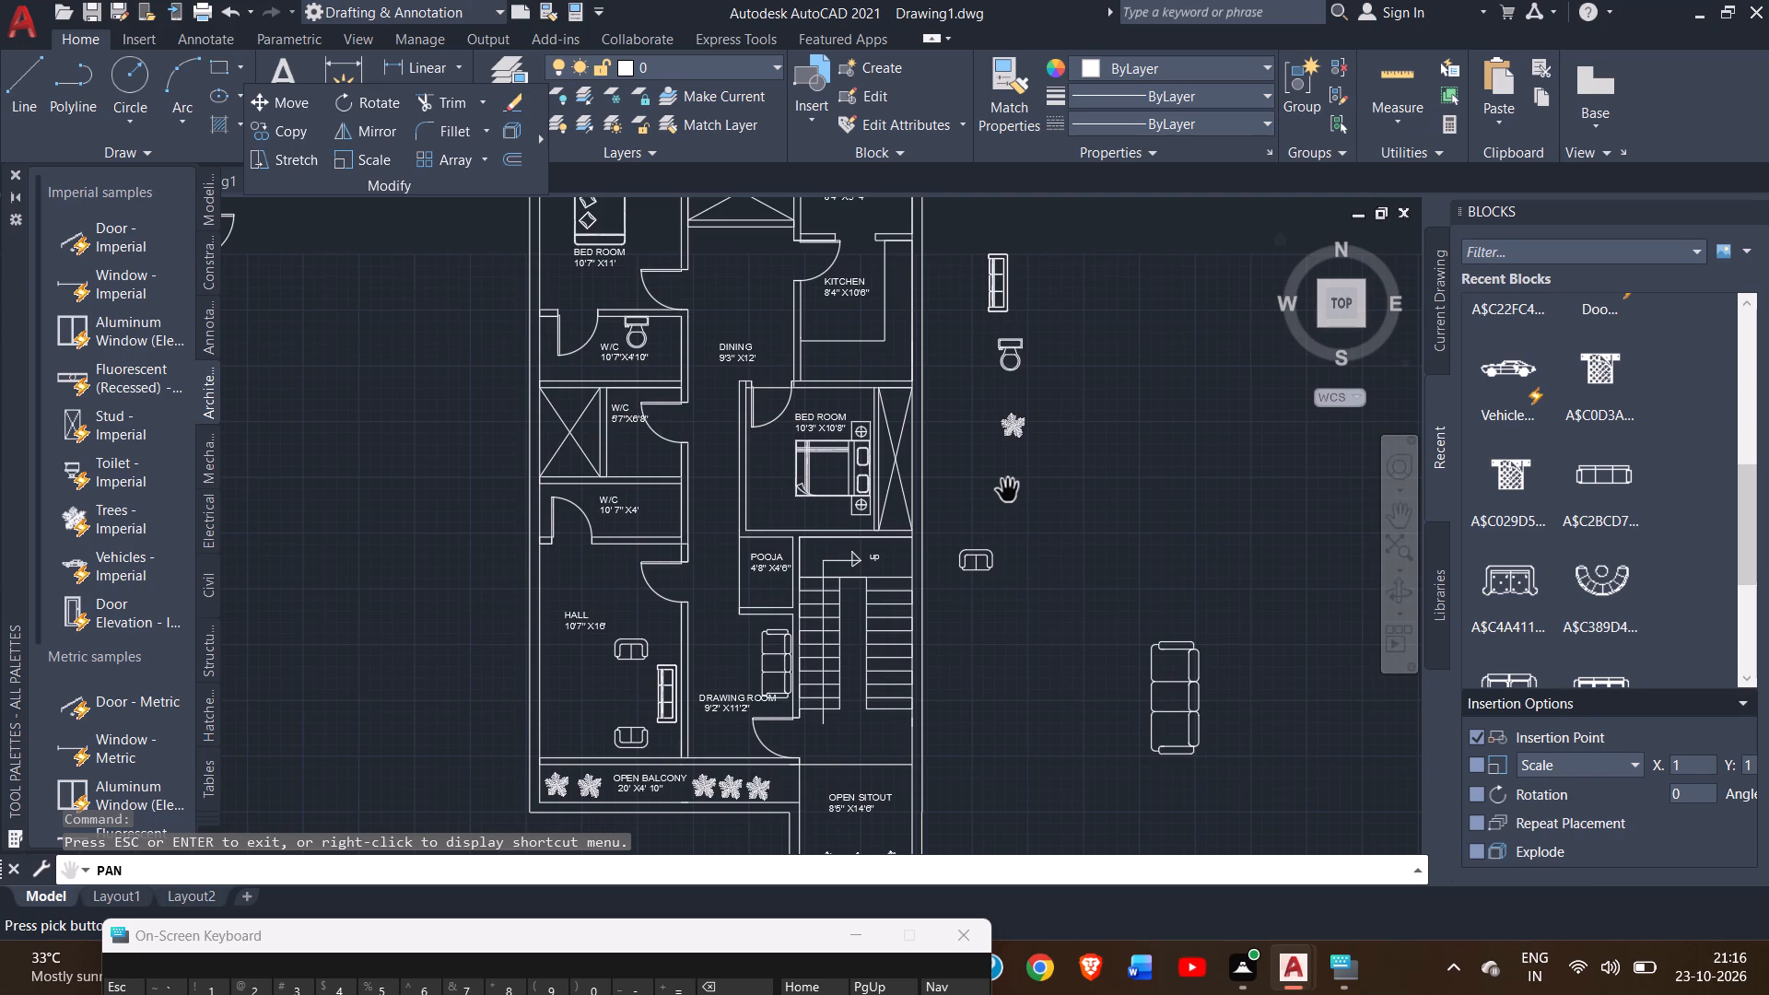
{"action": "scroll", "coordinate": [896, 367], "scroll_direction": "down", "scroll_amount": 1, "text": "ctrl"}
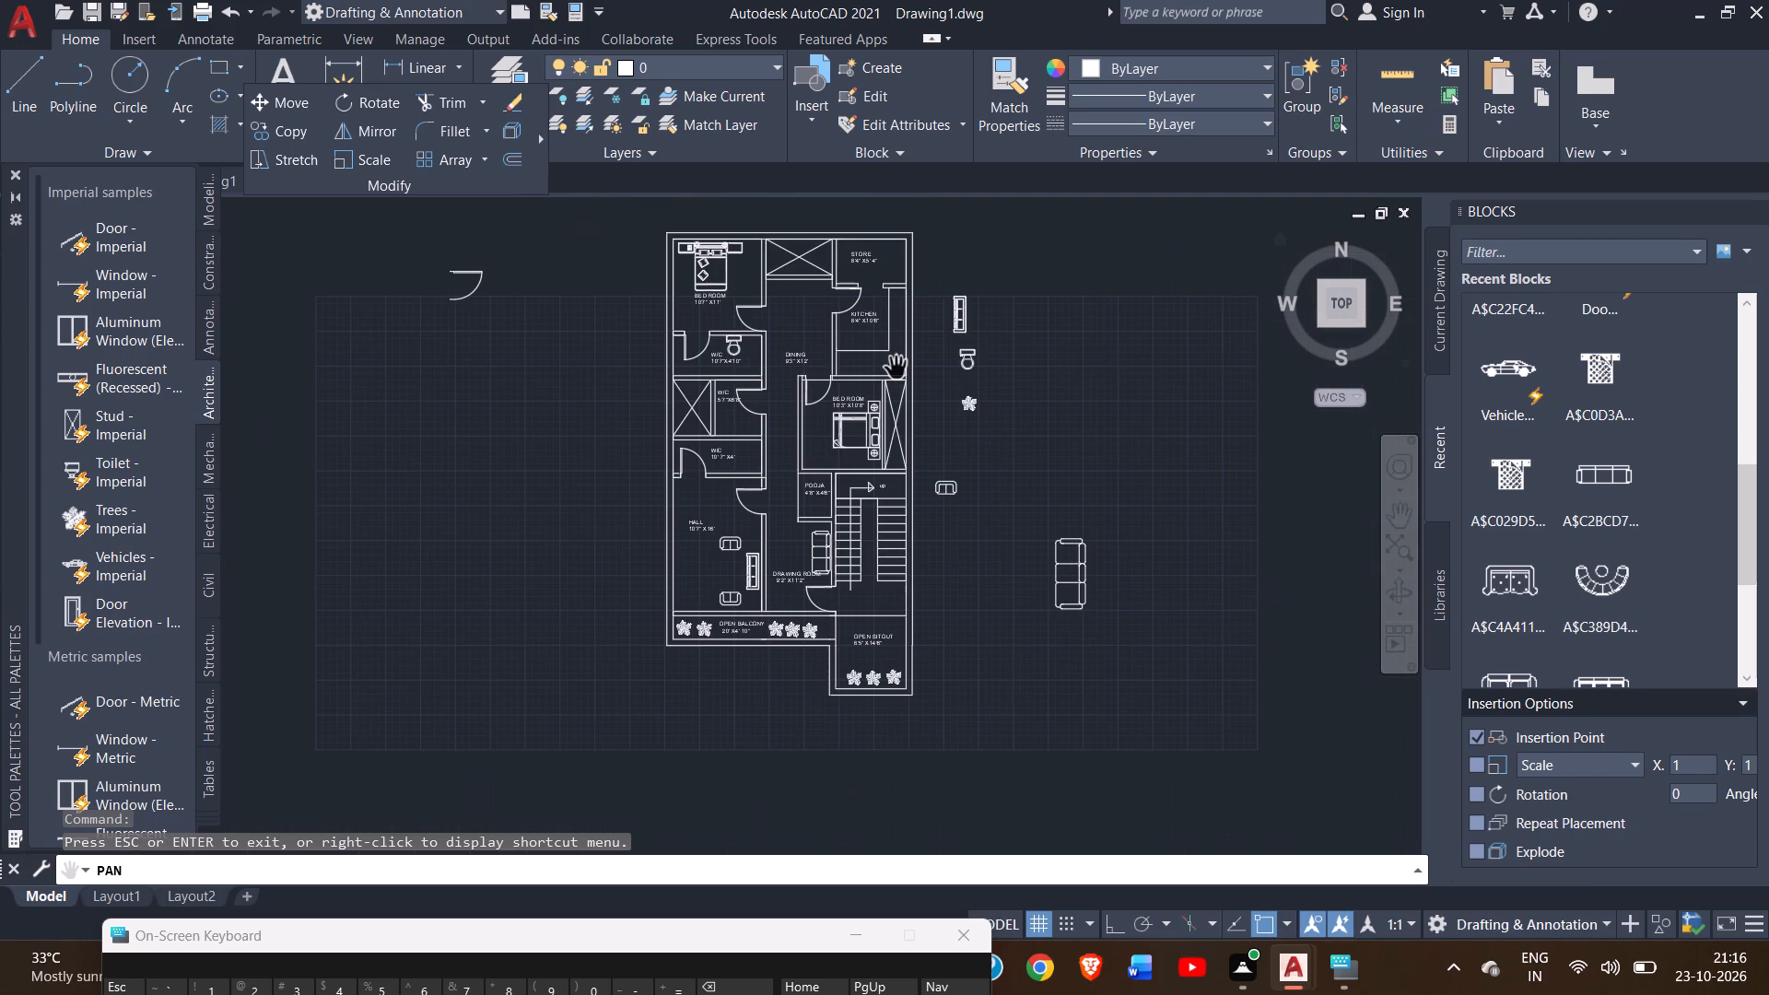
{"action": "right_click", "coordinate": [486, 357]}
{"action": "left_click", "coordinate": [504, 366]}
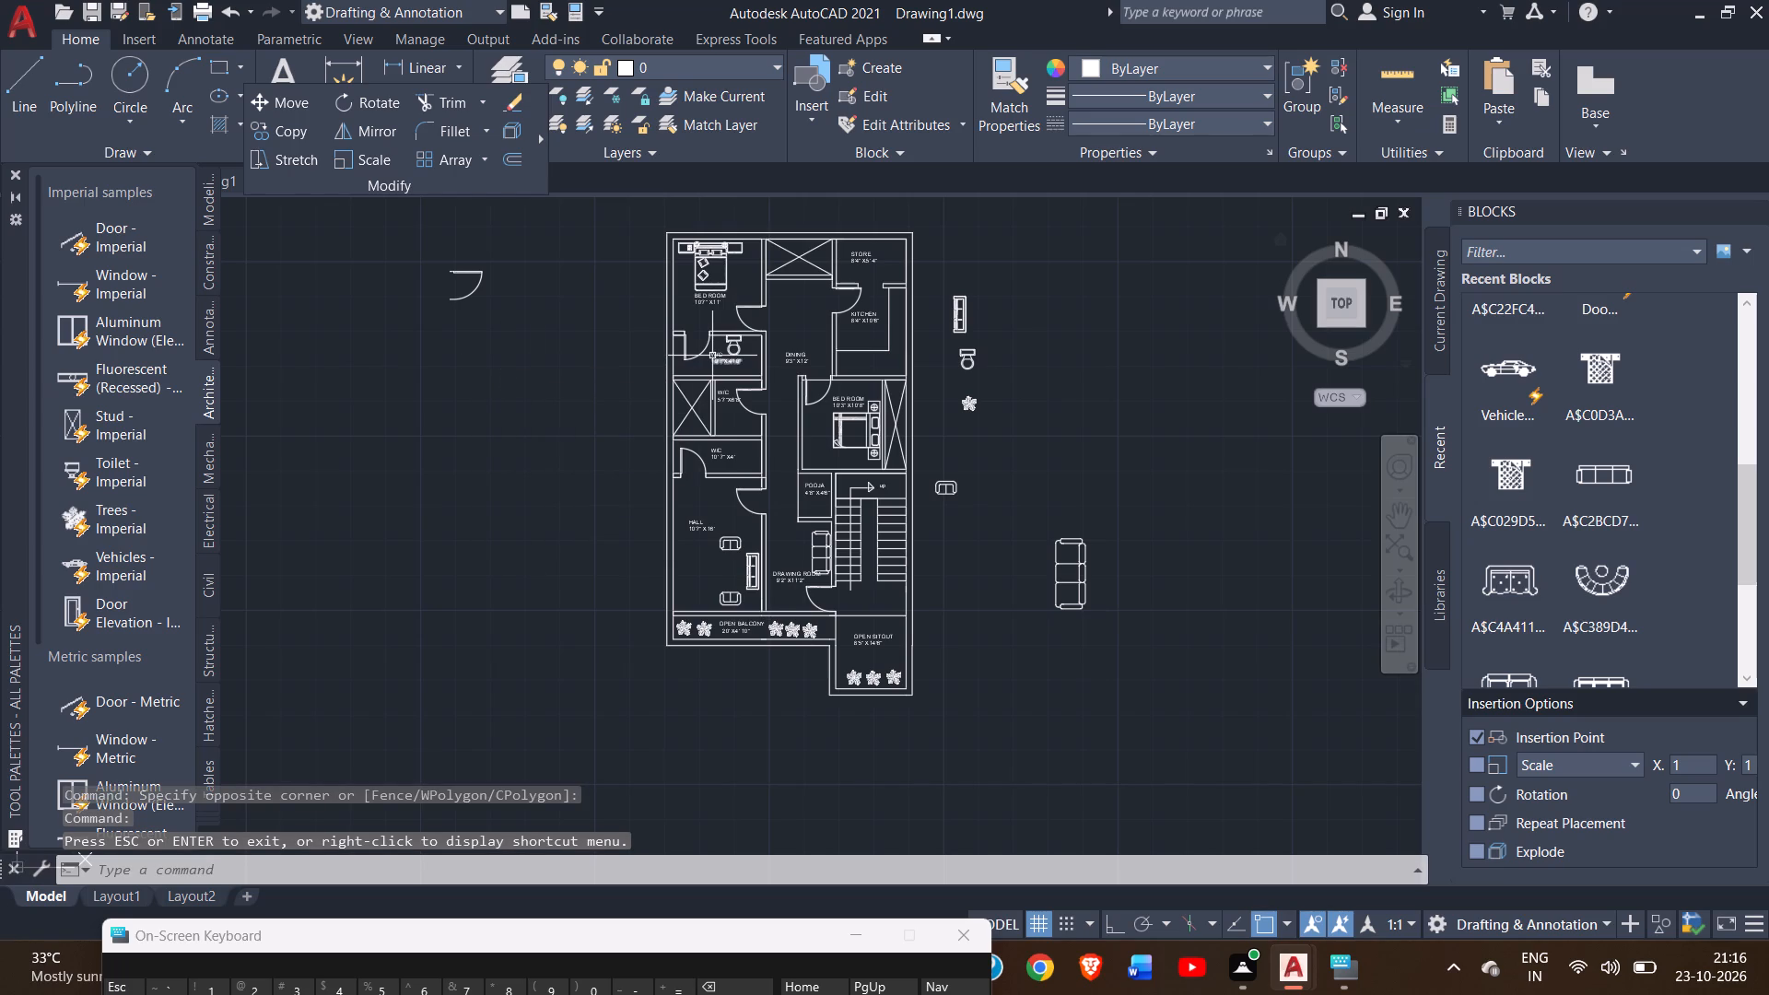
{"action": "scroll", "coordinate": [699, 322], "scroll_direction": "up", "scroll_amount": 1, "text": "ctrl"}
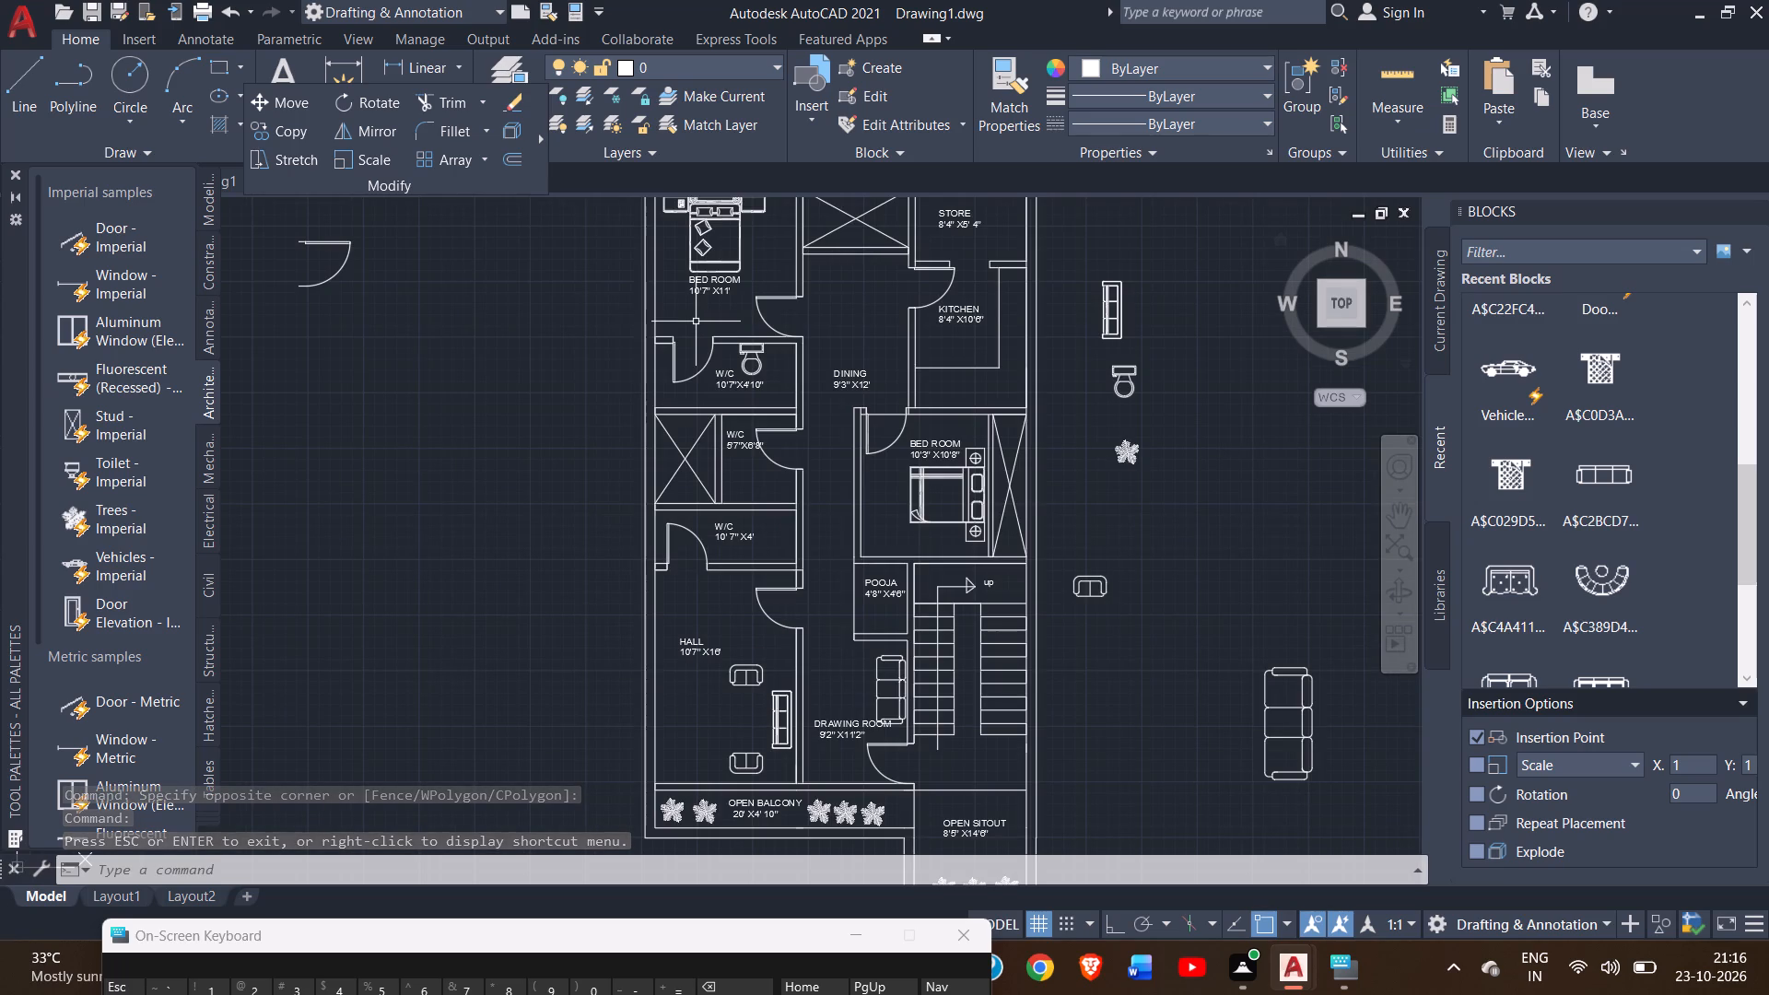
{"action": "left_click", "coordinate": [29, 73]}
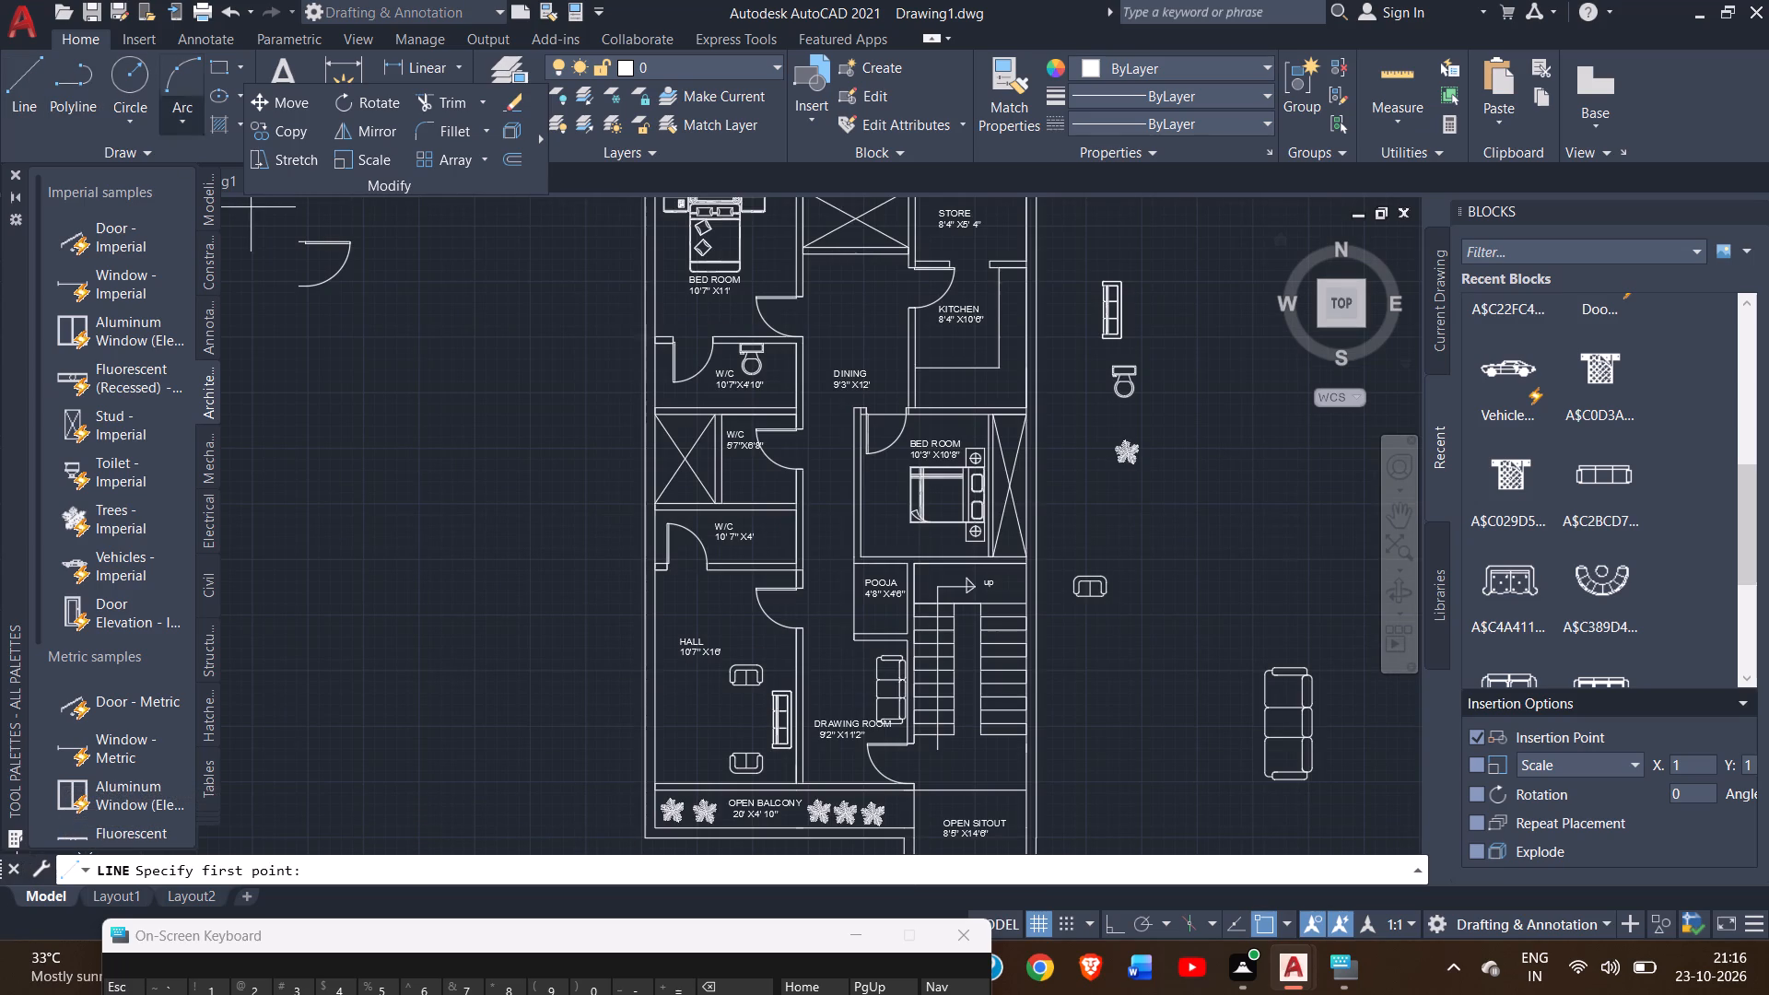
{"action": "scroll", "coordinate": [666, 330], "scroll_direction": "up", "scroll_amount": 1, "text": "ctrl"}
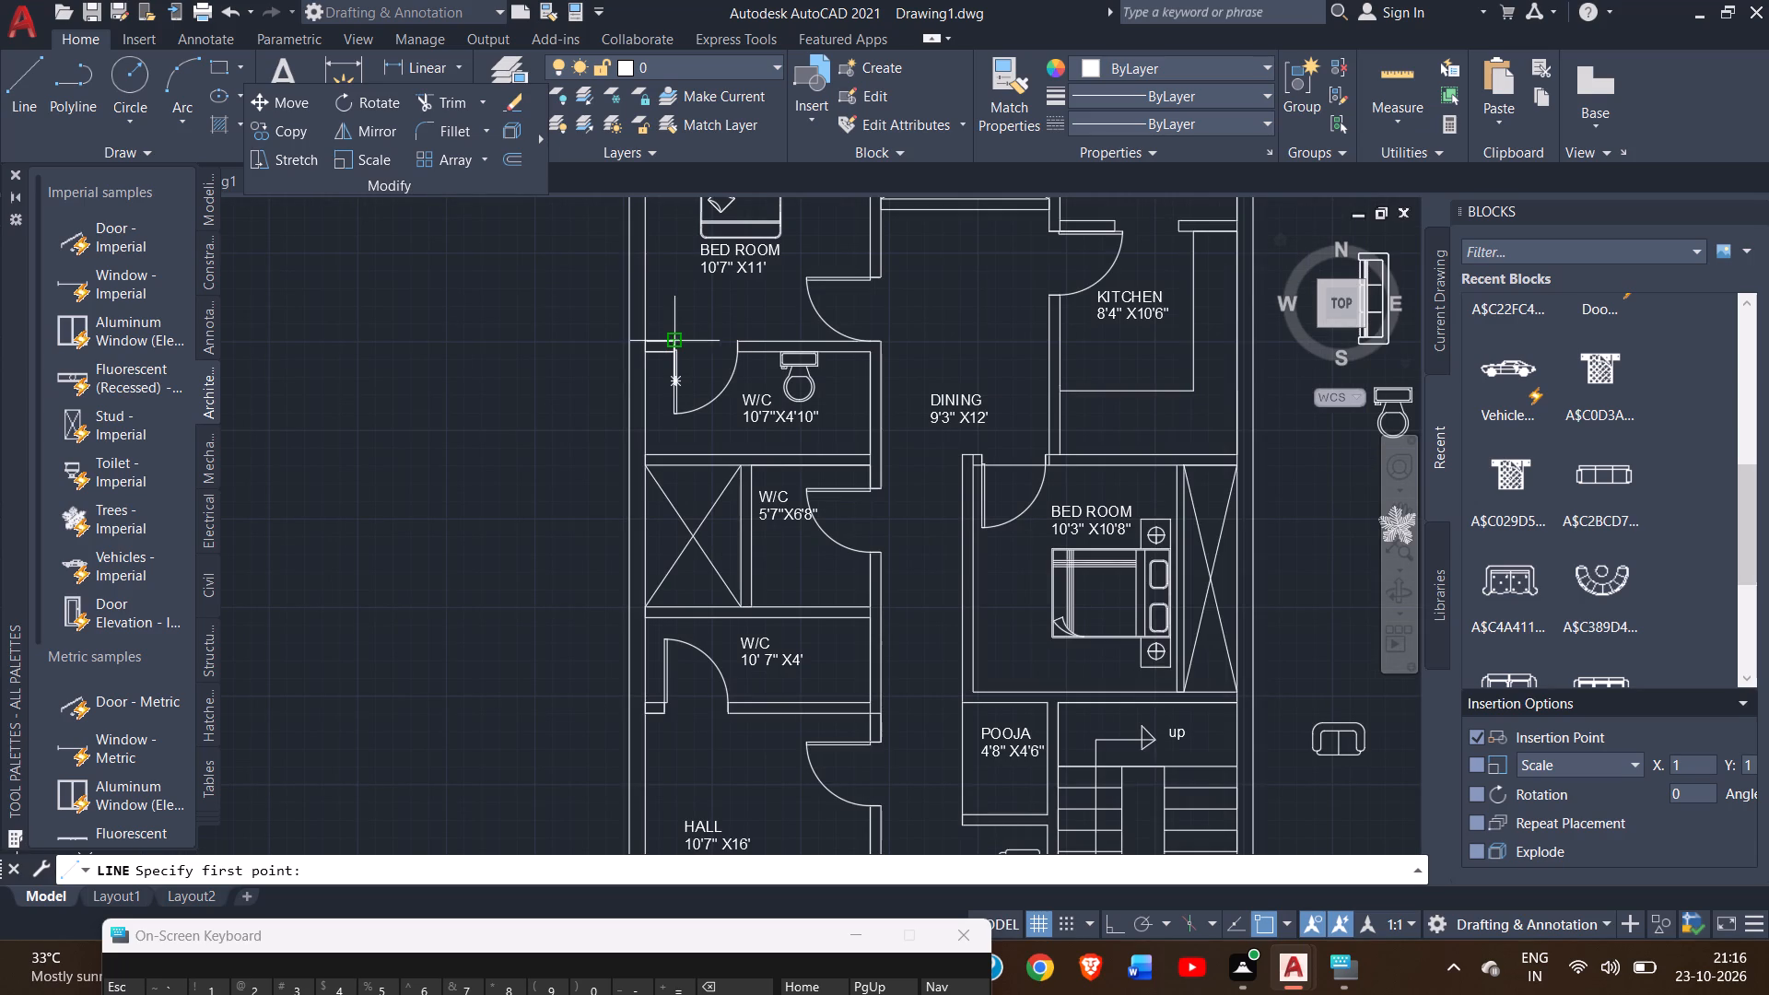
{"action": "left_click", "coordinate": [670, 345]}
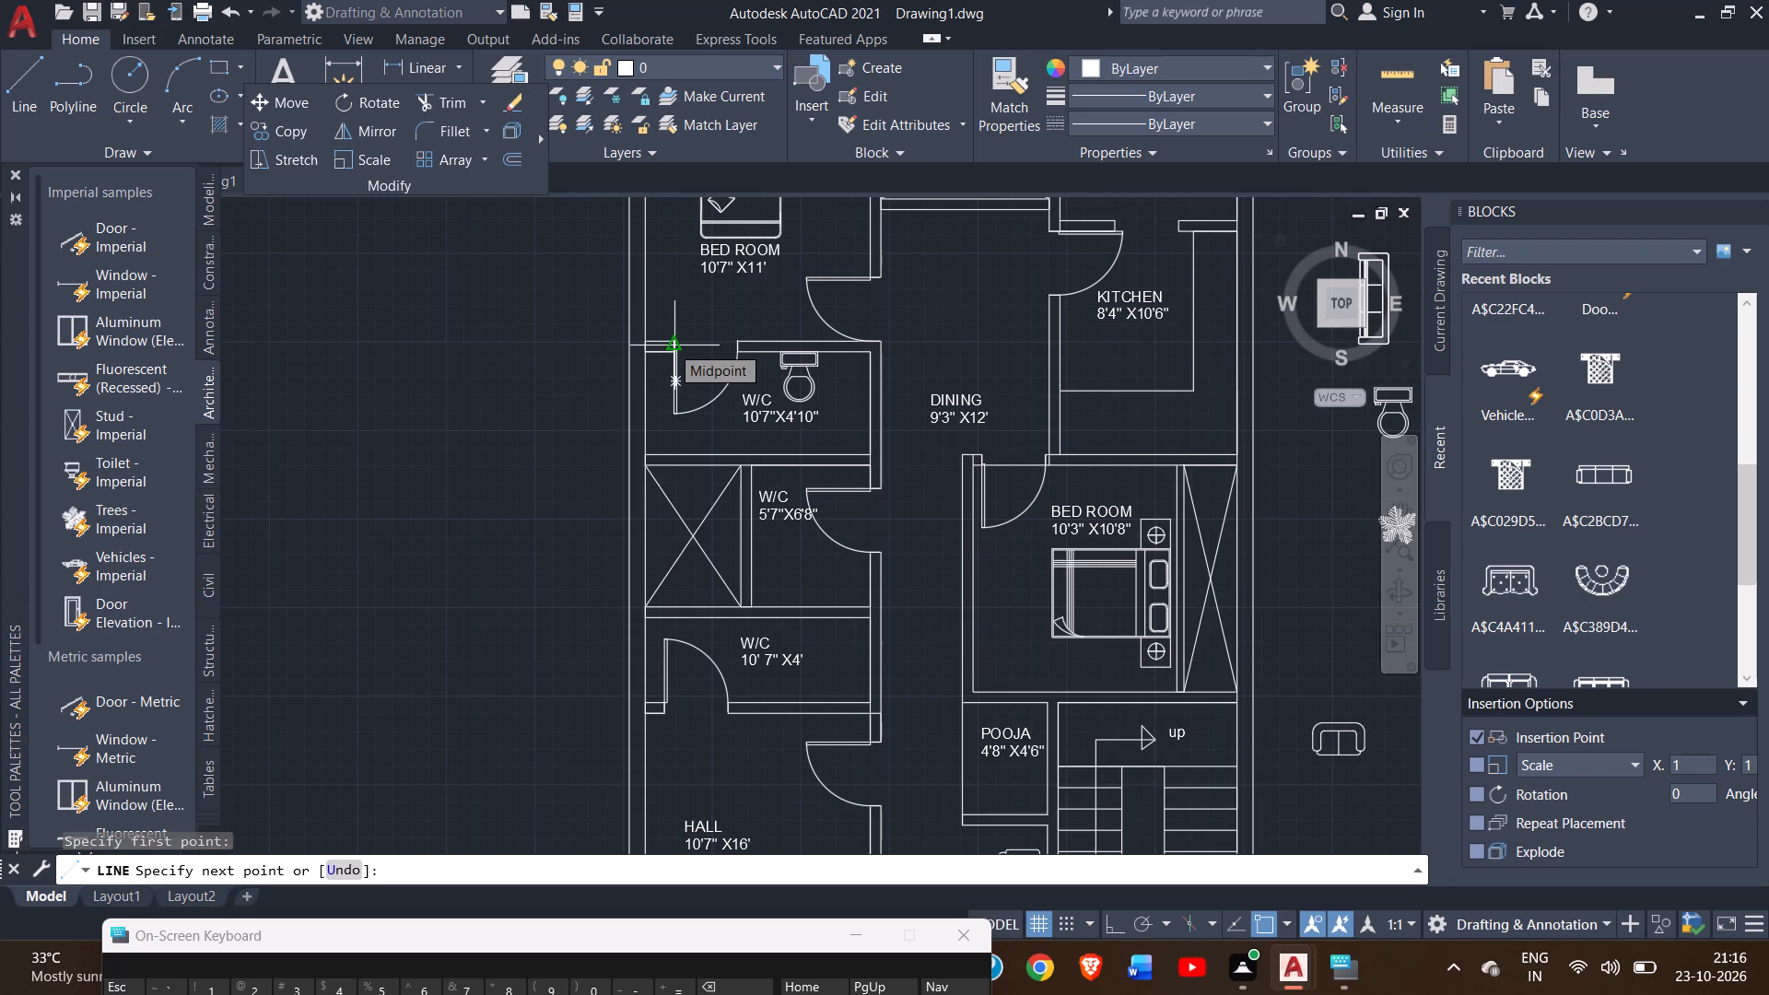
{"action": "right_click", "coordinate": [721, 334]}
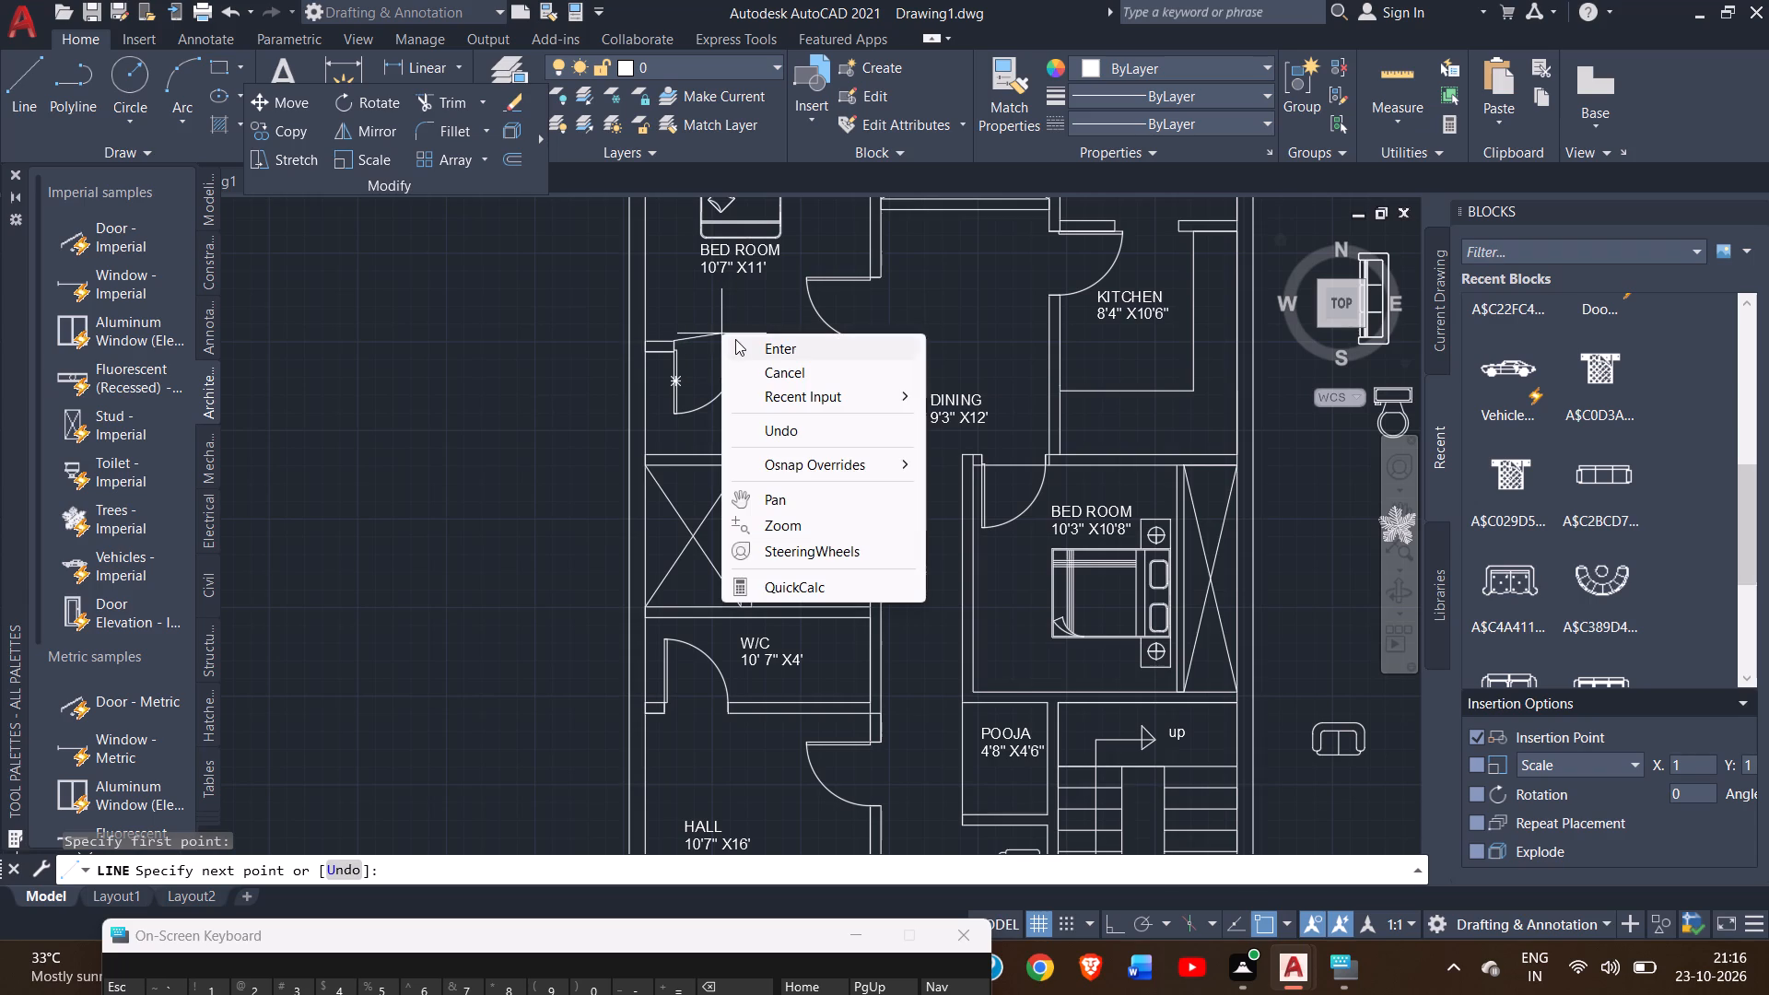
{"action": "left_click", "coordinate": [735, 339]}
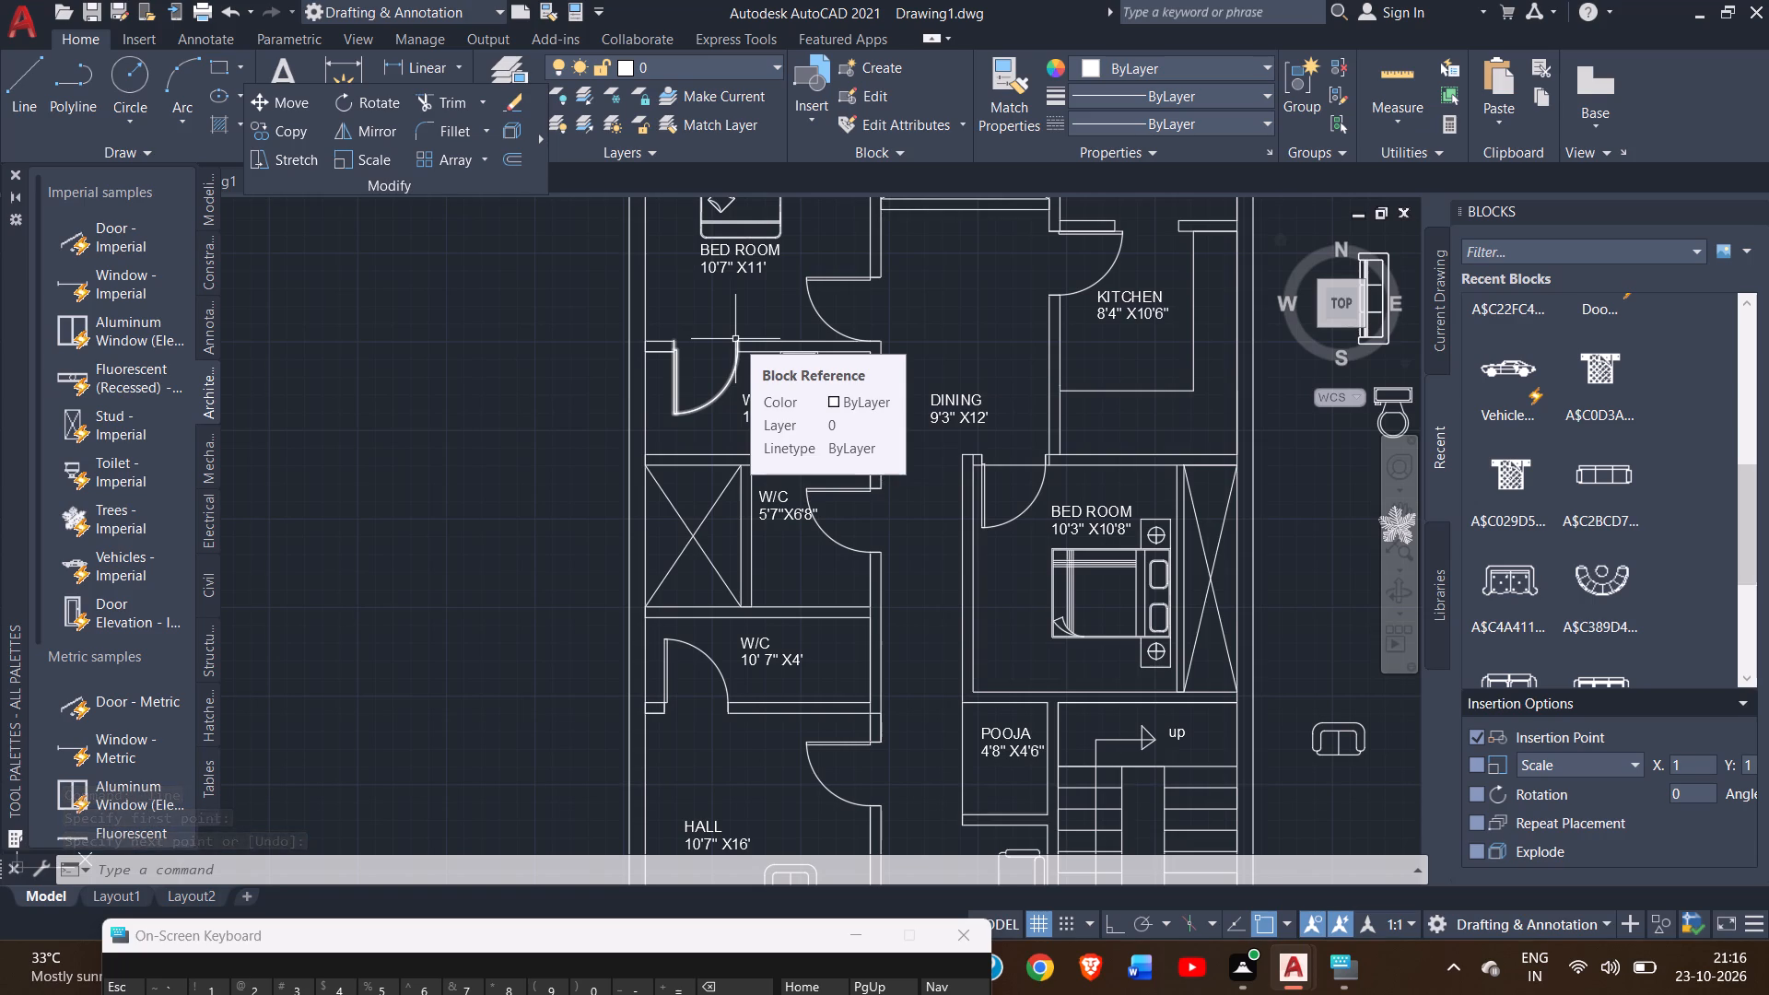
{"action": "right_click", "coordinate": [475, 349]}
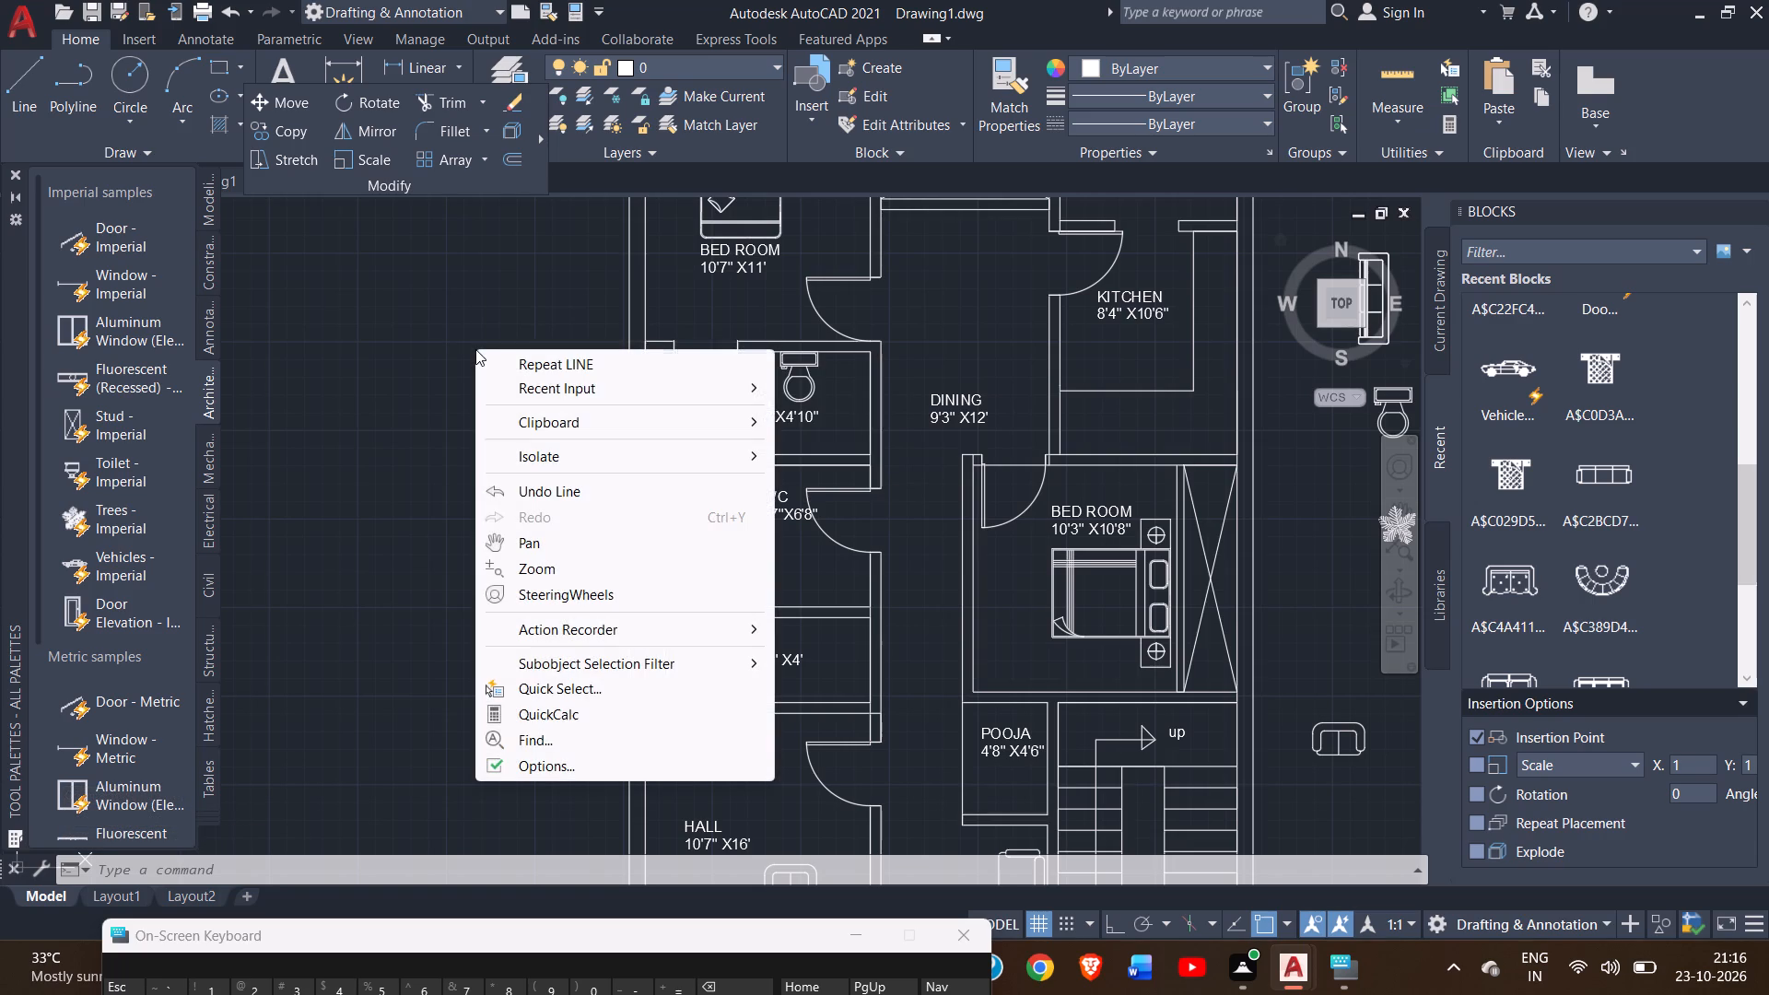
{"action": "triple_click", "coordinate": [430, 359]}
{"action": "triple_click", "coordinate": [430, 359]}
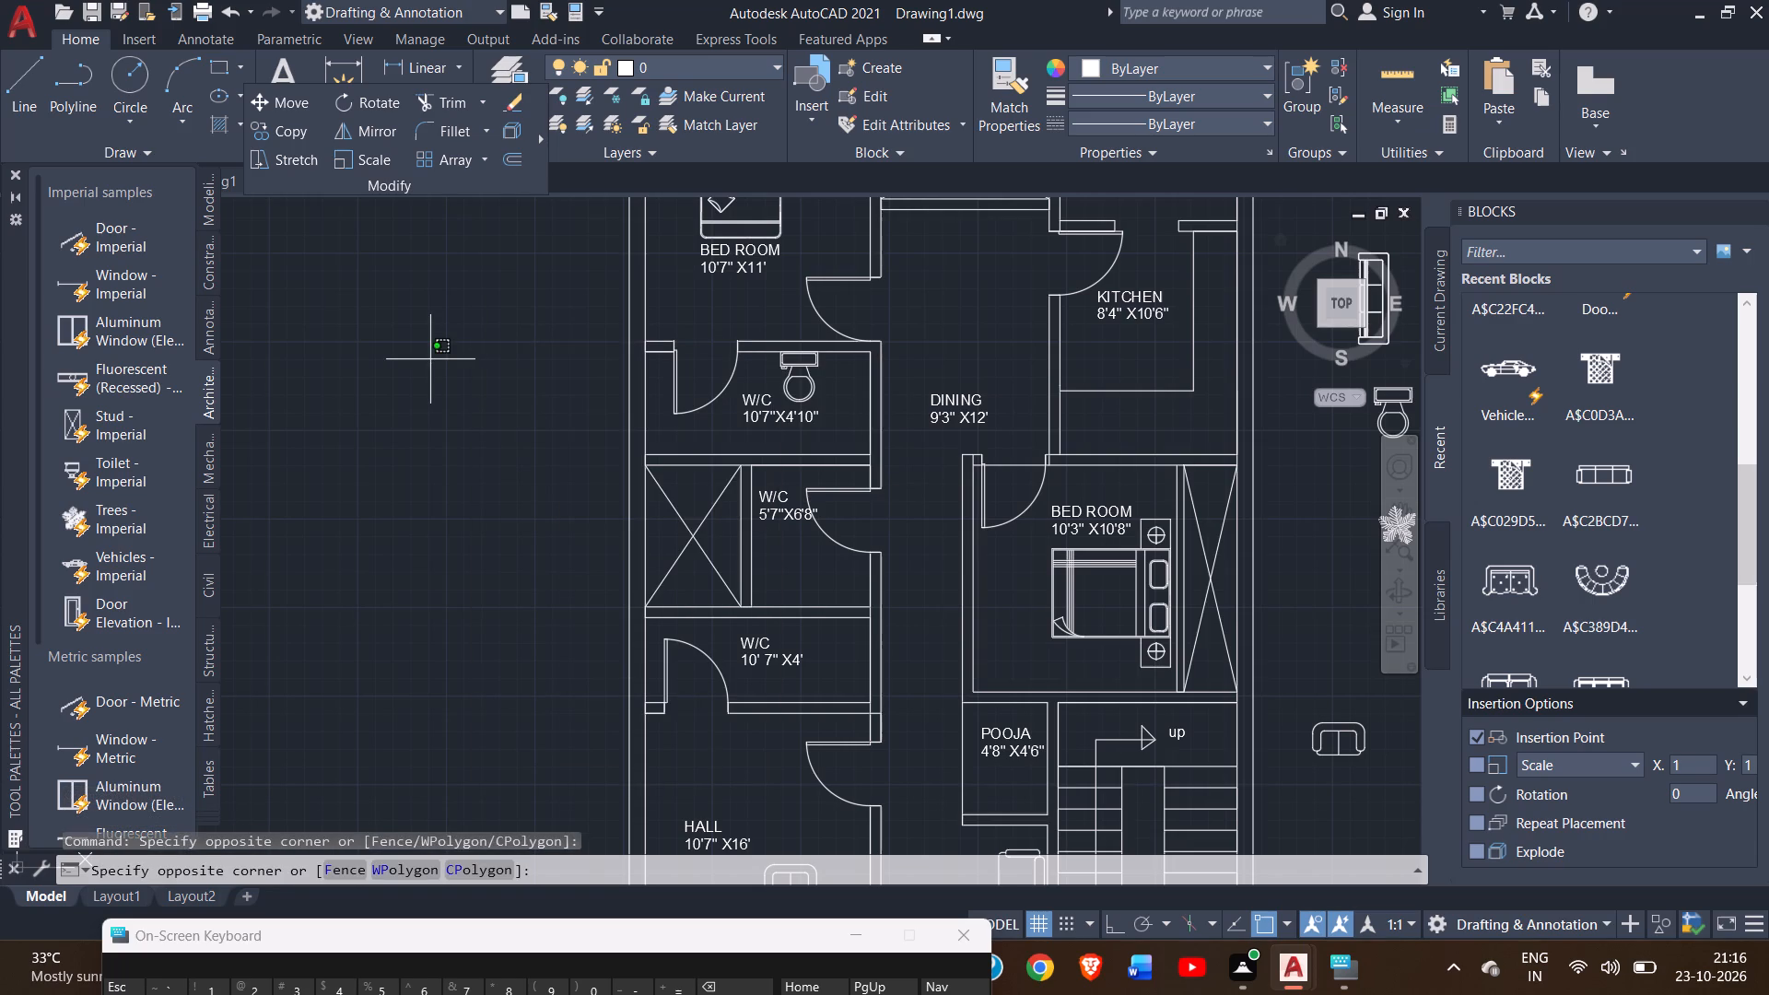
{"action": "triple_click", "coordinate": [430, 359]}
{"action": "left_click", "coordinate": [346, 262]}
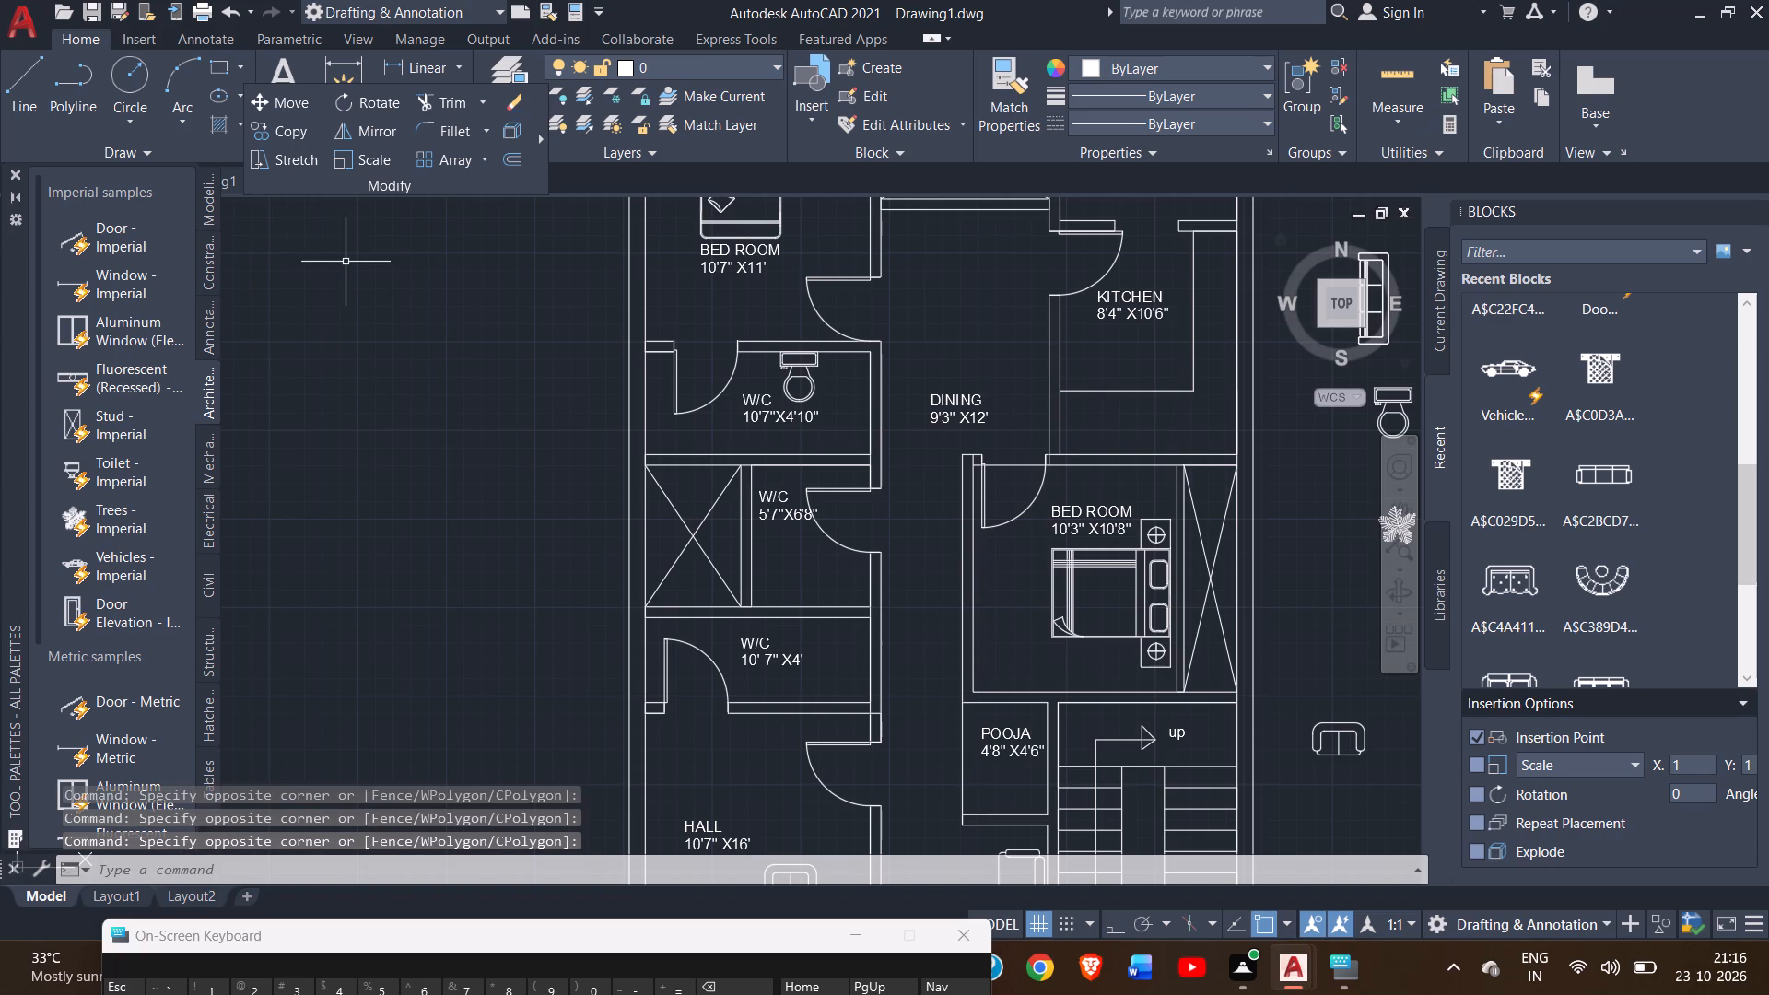
Draw a line across the door opening of the 10'7" x 4'10" W/C, along the bedroom side of the wall.
{"action": "left_click", "coordinate": [9, 100]}
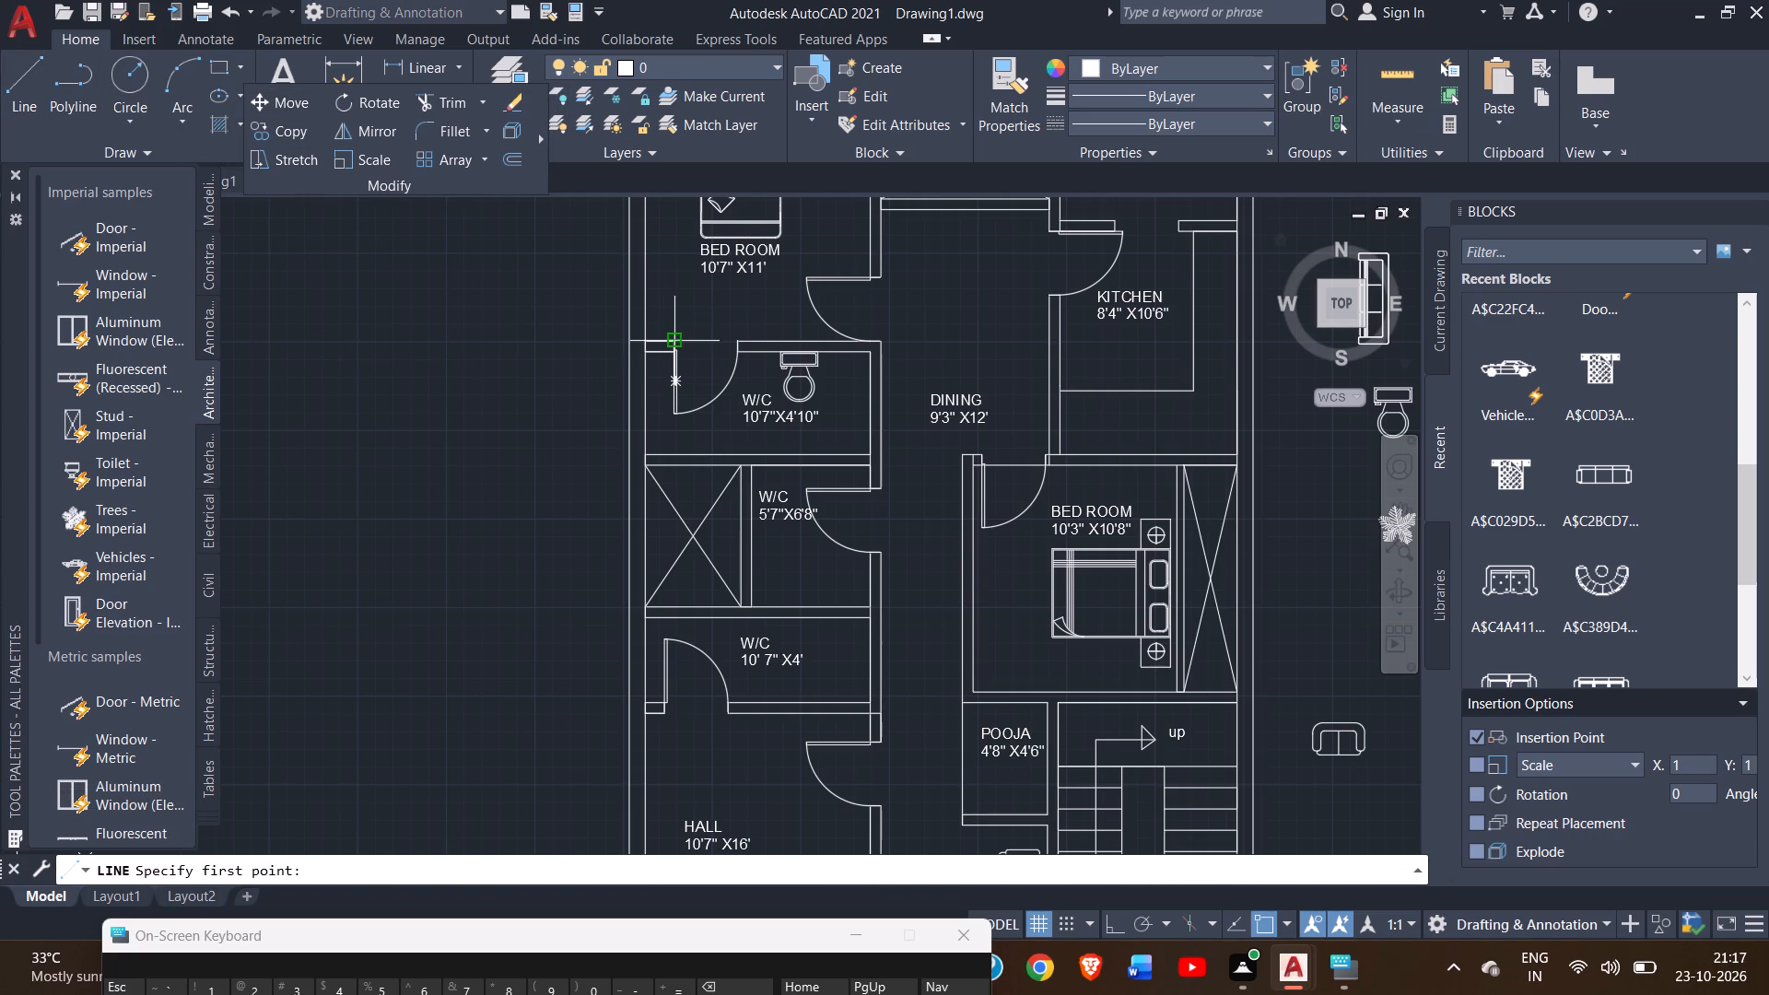
{"action": "left_click", "coordinate": [673, 338]}
{"action": "left_click", "coordinate": [734, 339]}
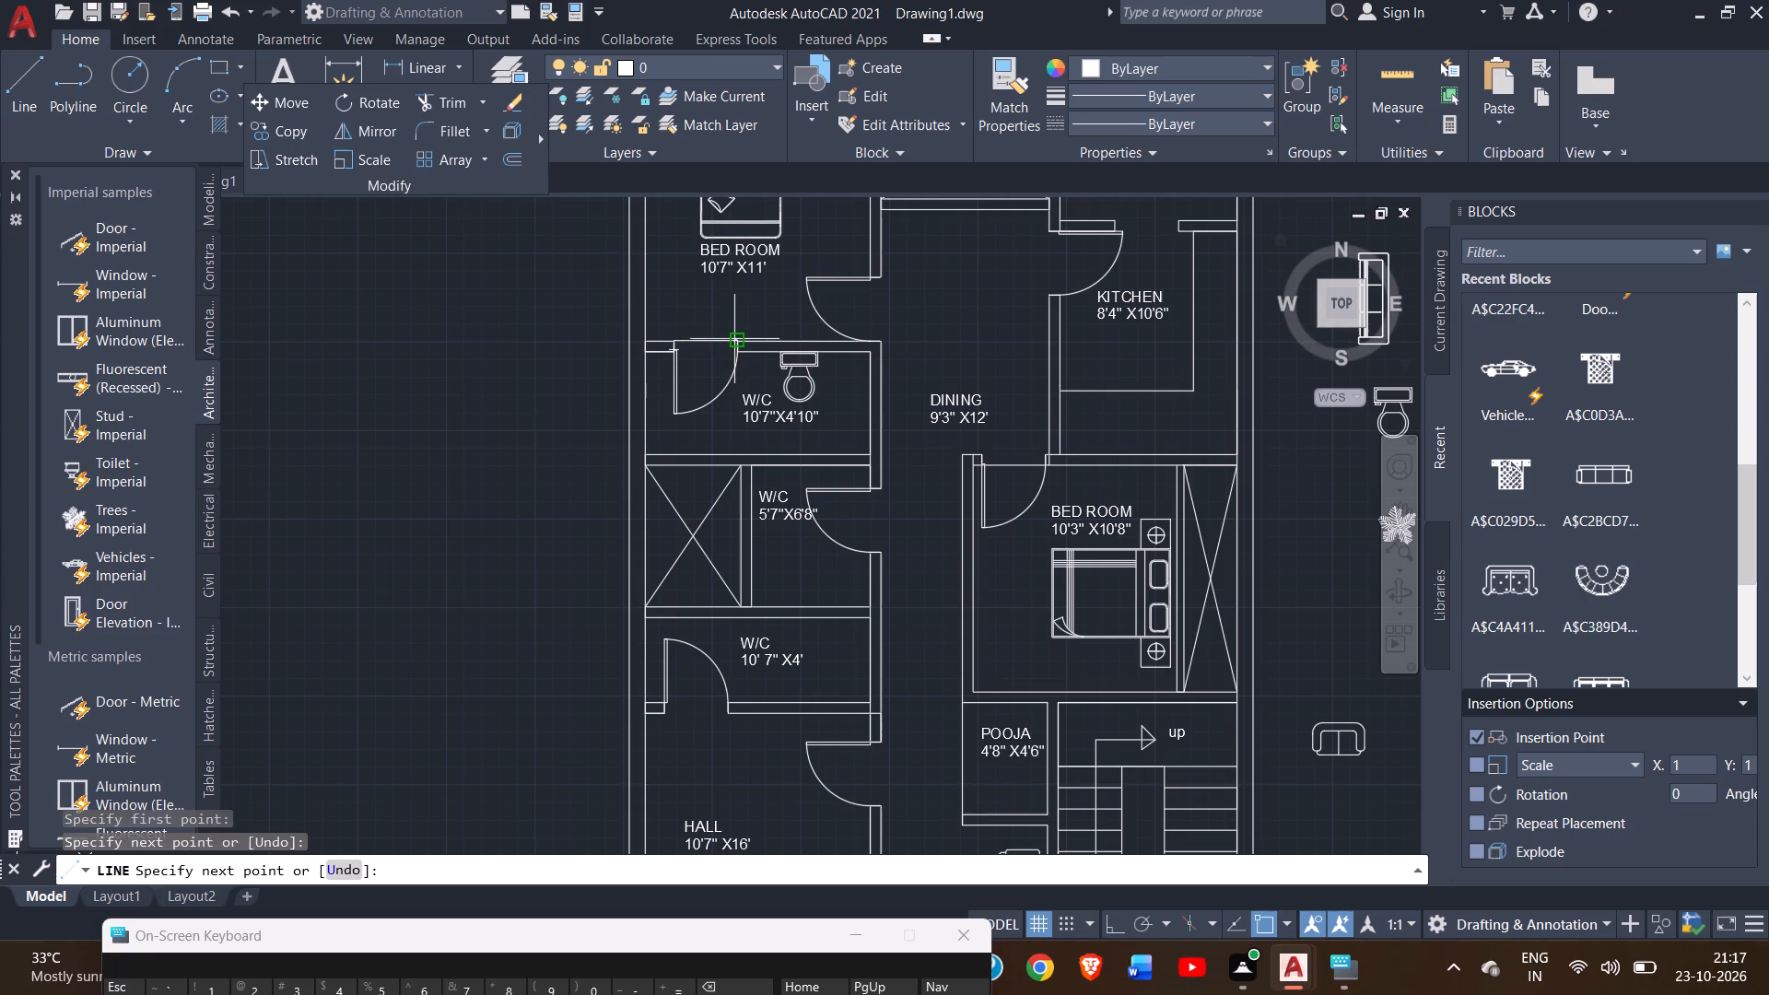
{"action": "right_click", "coordinate": [702, 317]}
{"action": "left_click", "coordinate": [732, 334]}
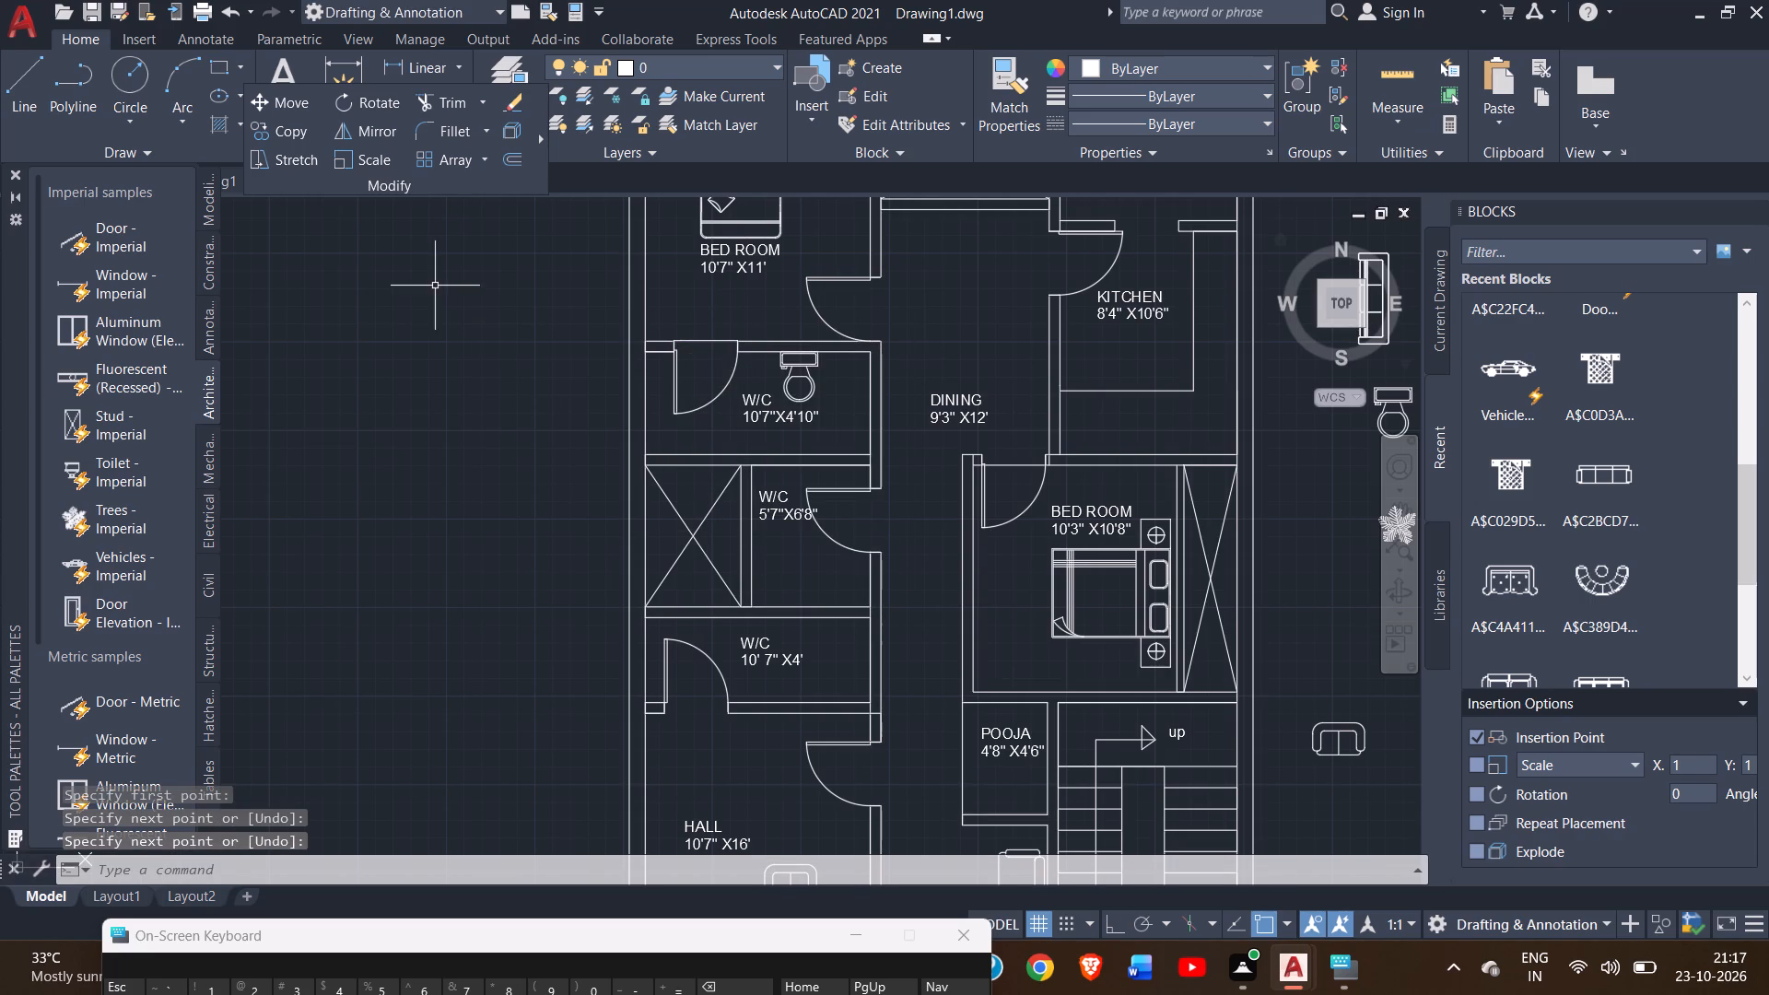
Draw a line across the door opening of the 10'7" x 4' W/C, along the hall side of the wall.
{"action": "left_click", "coordinate": [31, 109]}
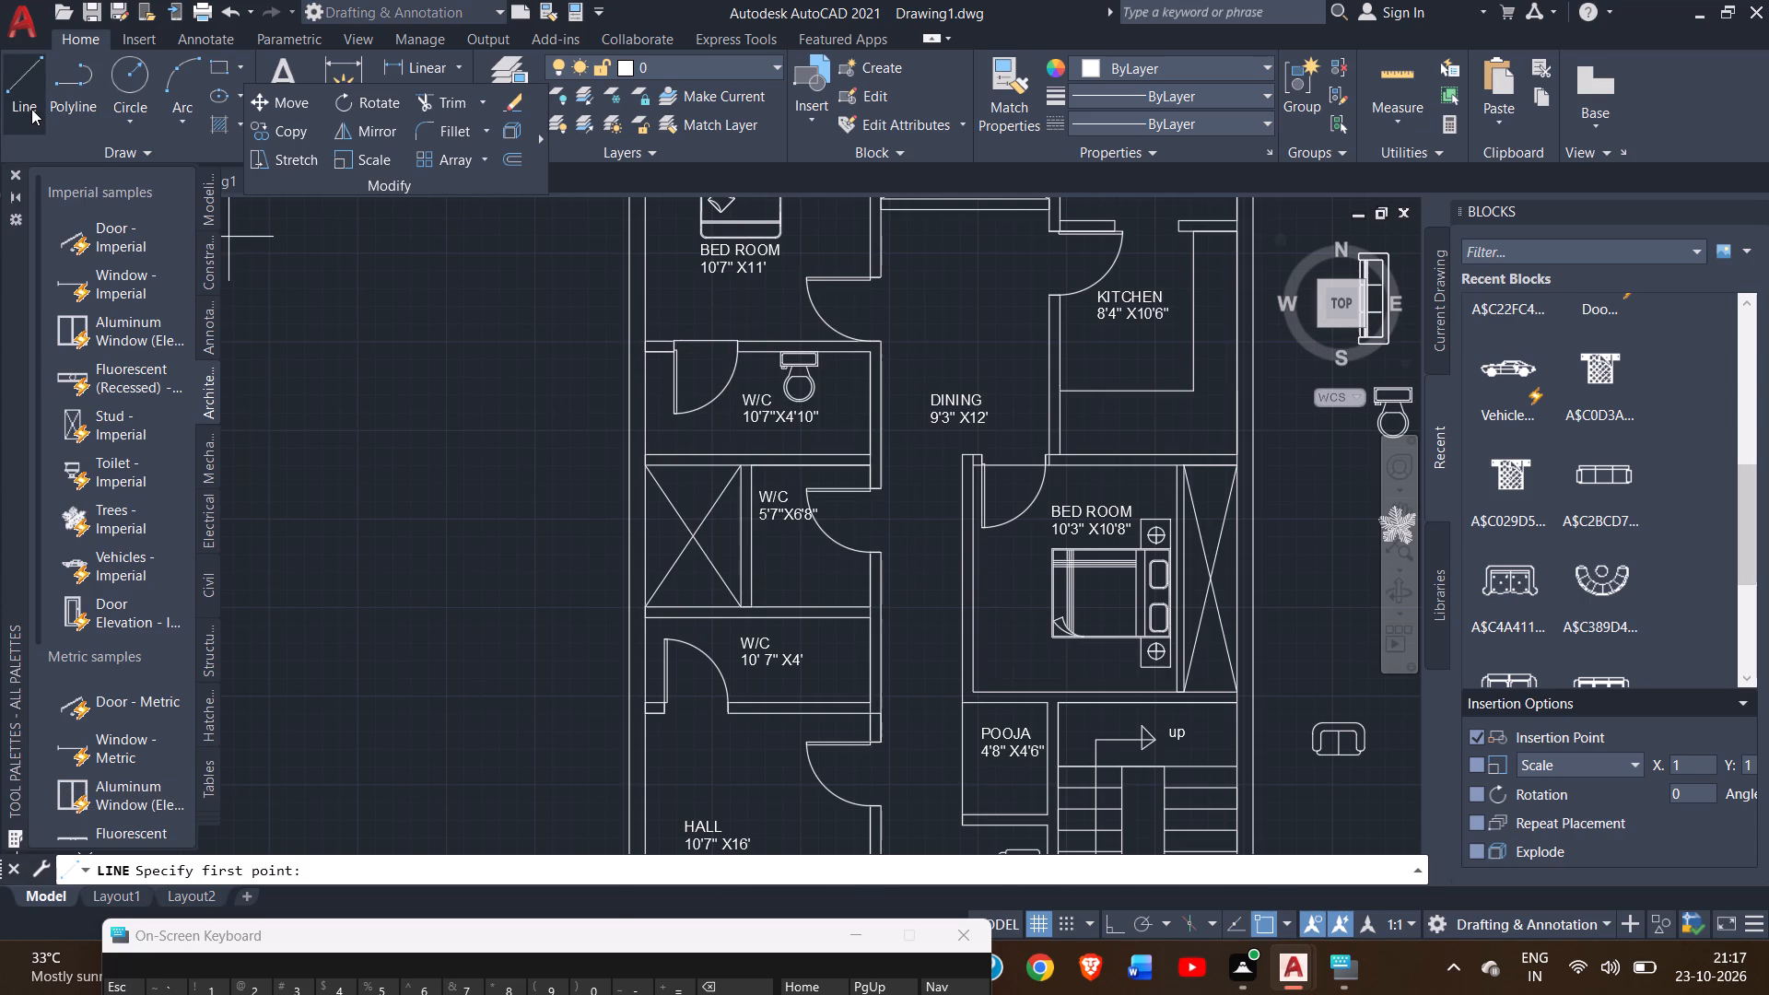
{"action": "left_click_drag", "start_coordinate": [662, 708], "coordinate": [721, 715]}
{"action": "left_click", "coordinate": [721, 715]}
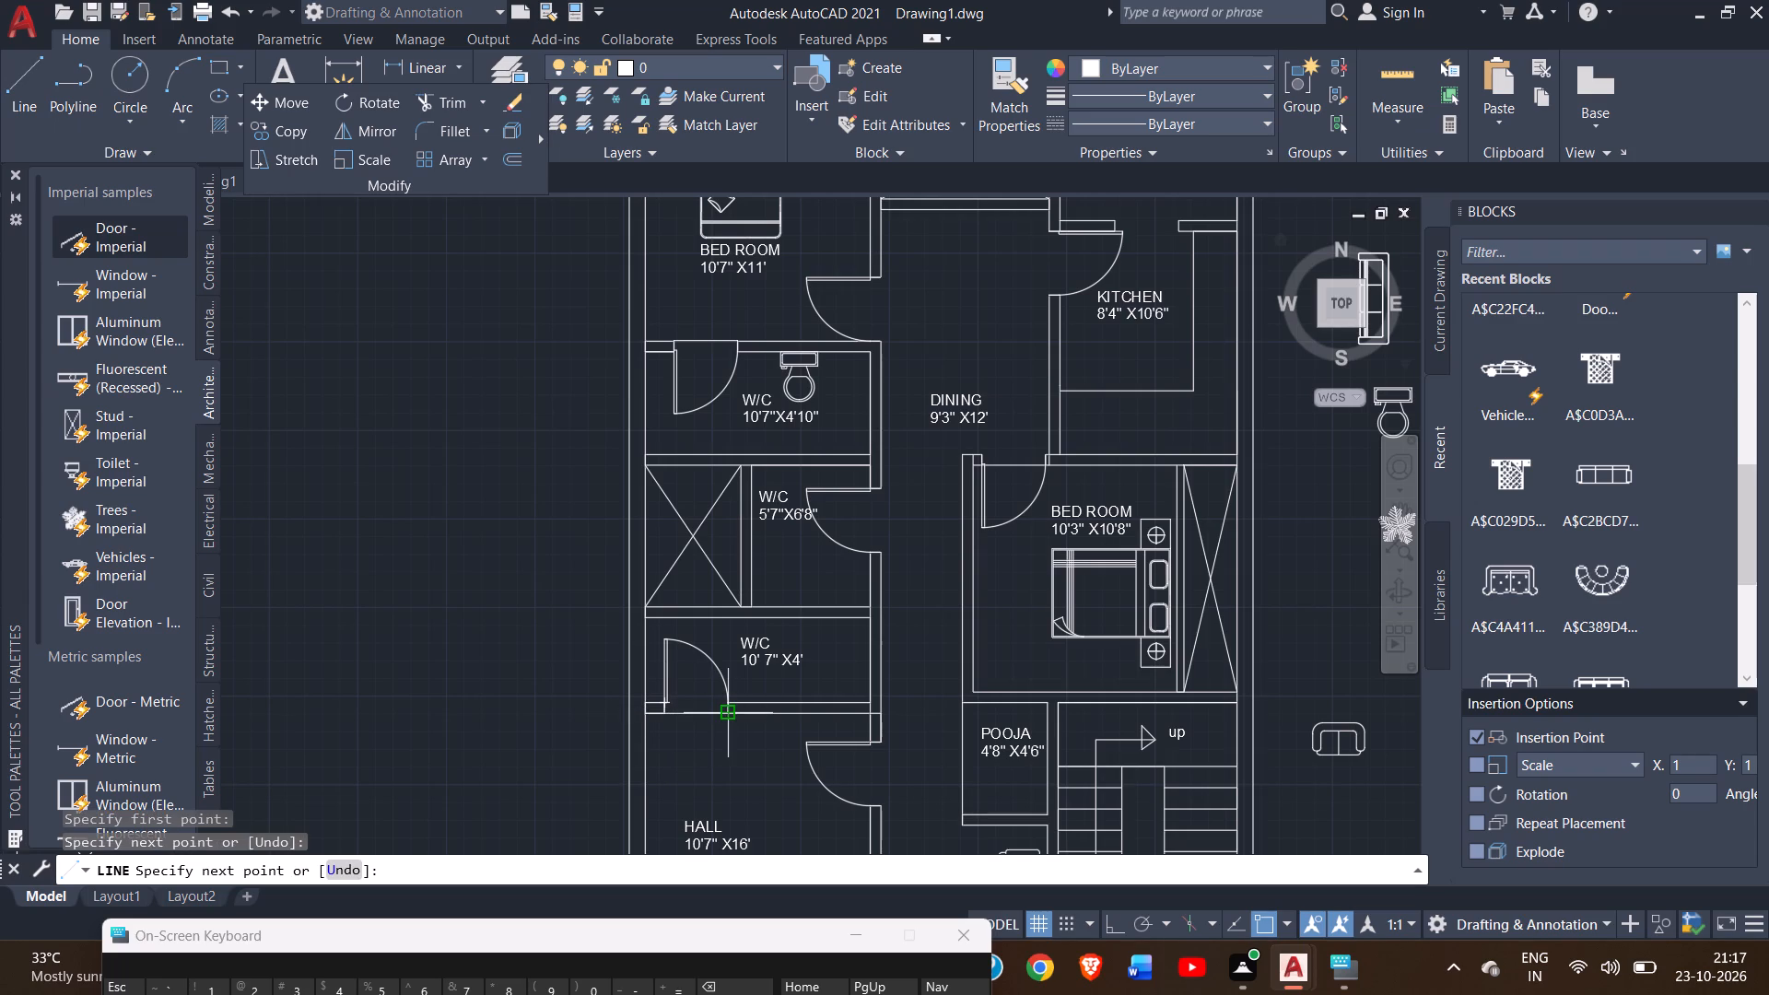
{"action": "right_click", "coordinate": [721, 715]}
{"action": "left_click", "coordinate": [759, 454]}
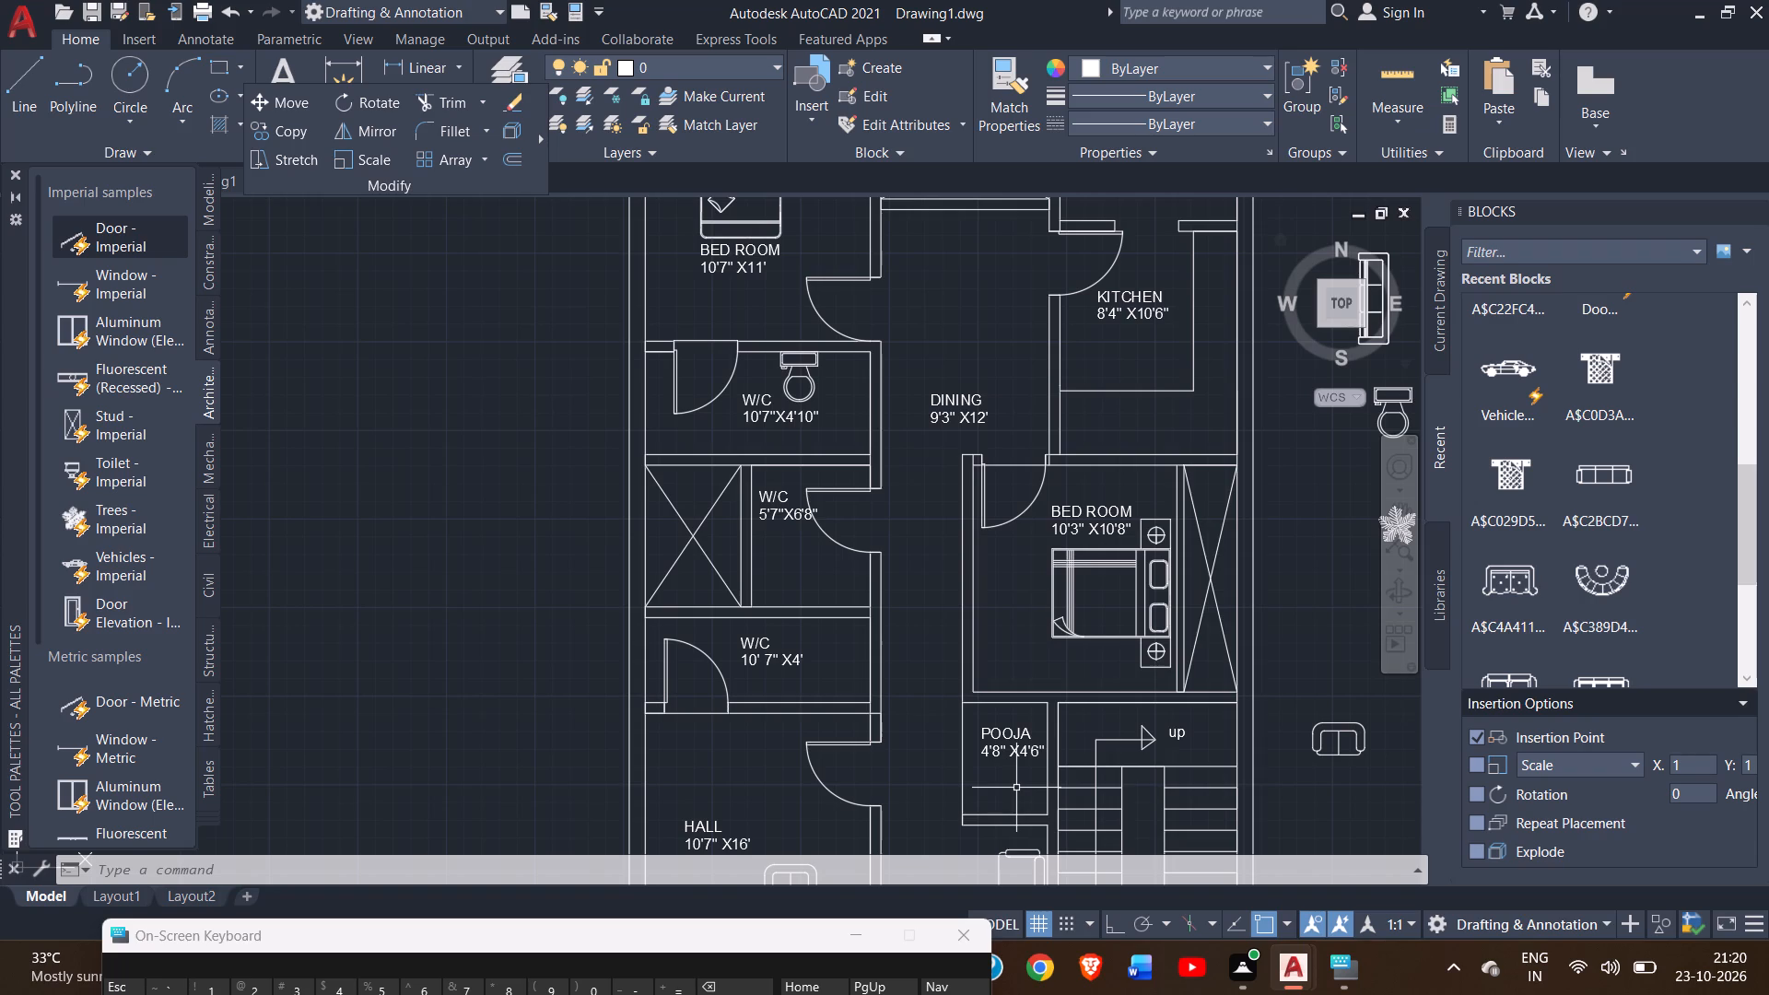
Review the whole floor plan, examining the bedrooms, W/Cs, dining, hall, drawing room, balcony and sitout.
{"action": "scroll", "coordinate": [918, 602], "scroll_direction": "down", "scroll_amount": 2, "text": "ctrl"}
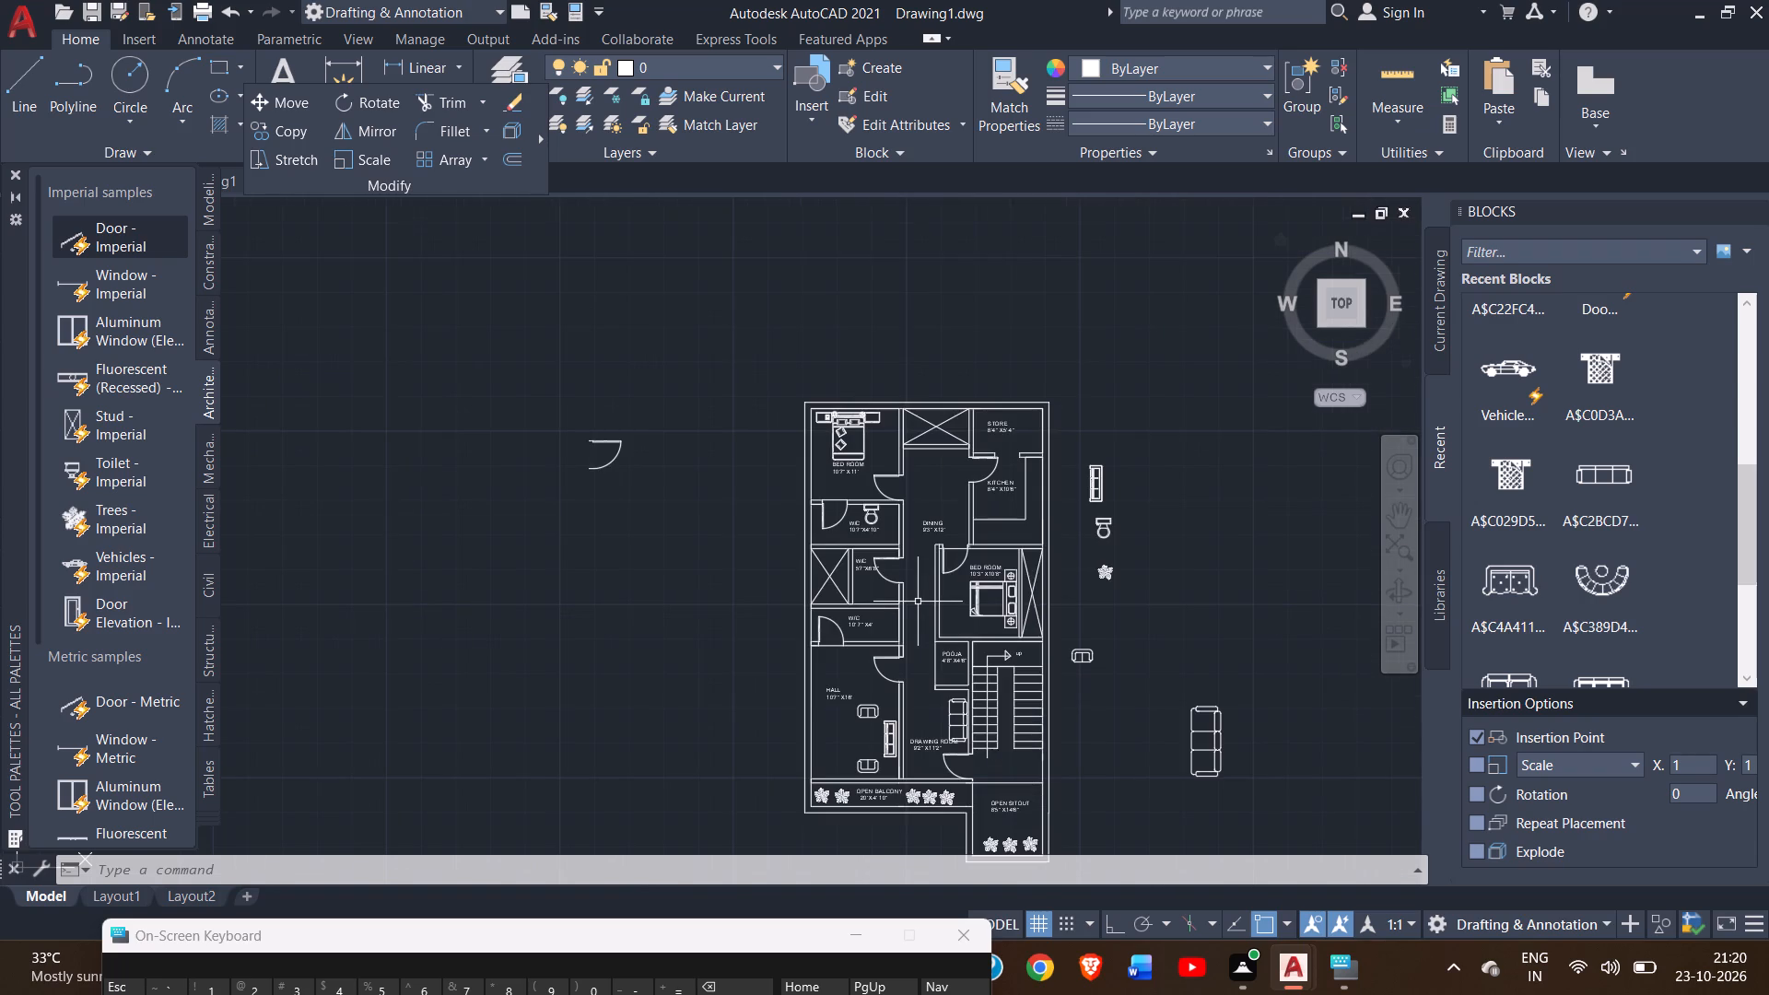
{"action": "scroll", "coordinate": [918, 602], "scroll_direction": "up", "scroll_amount": 3, "text": "ctrl"}
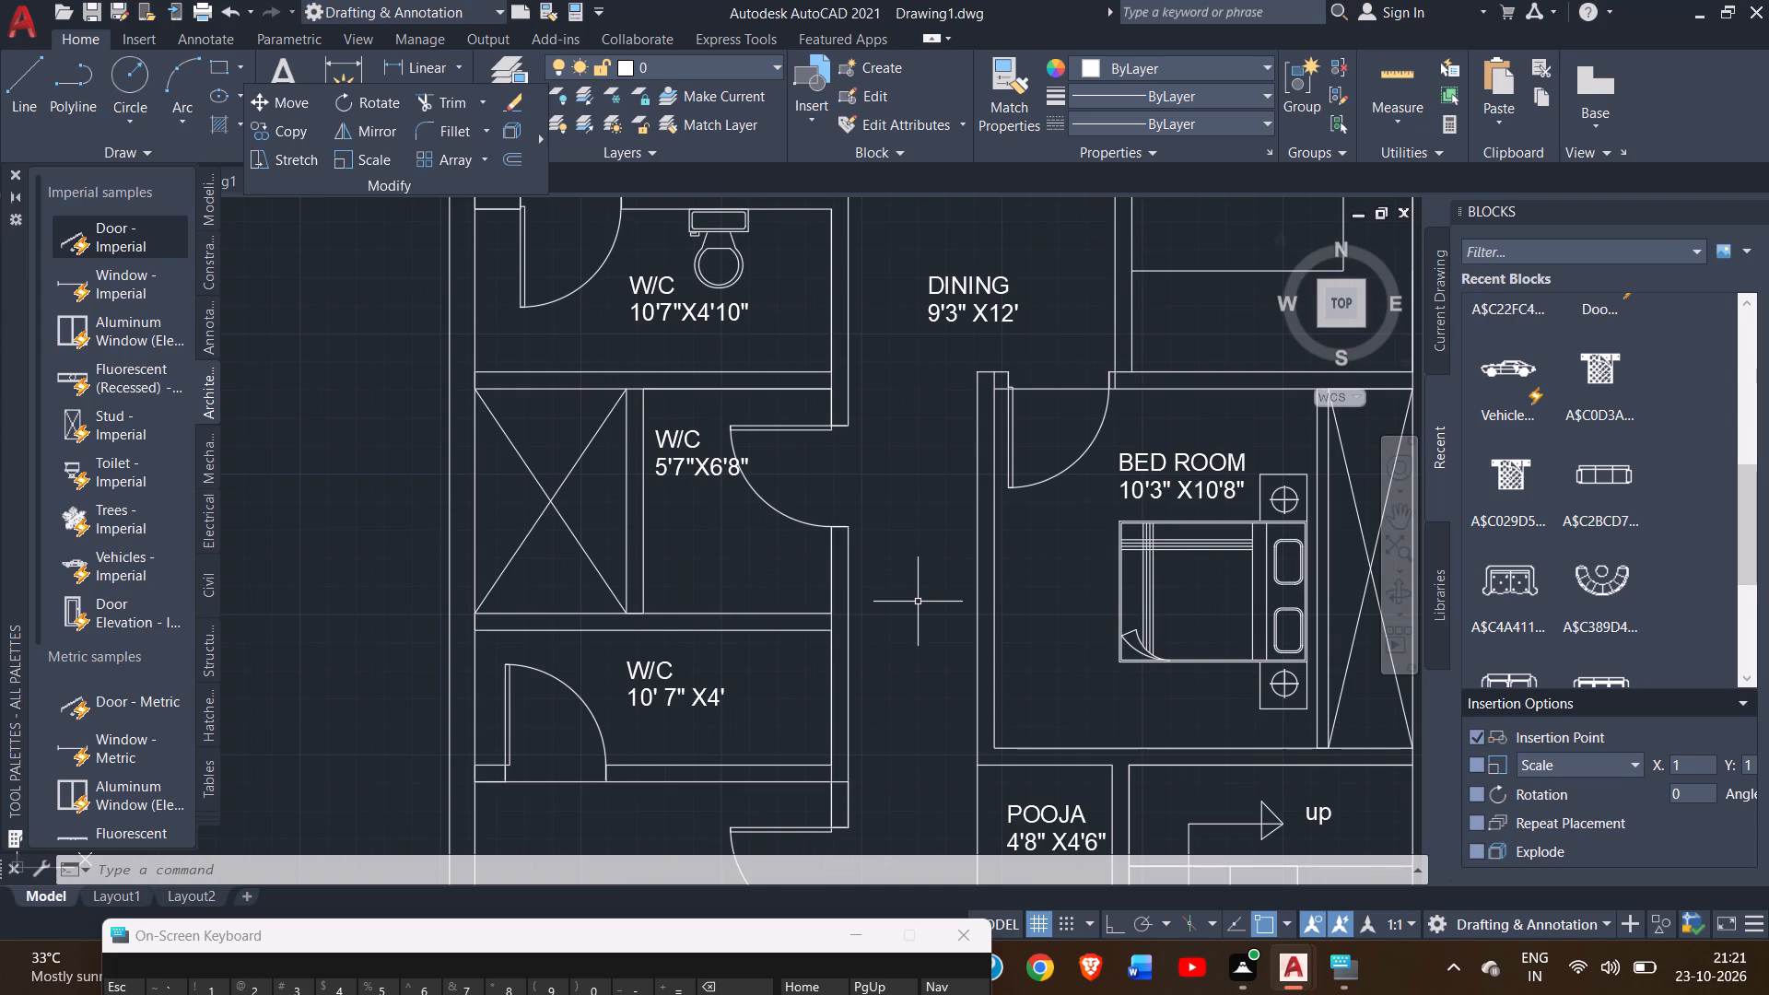
{"action": "scroll", "coordinate": [918, 602], "scroll_direction": "down", "scroll_amount": 2, "text": "ctrl"}
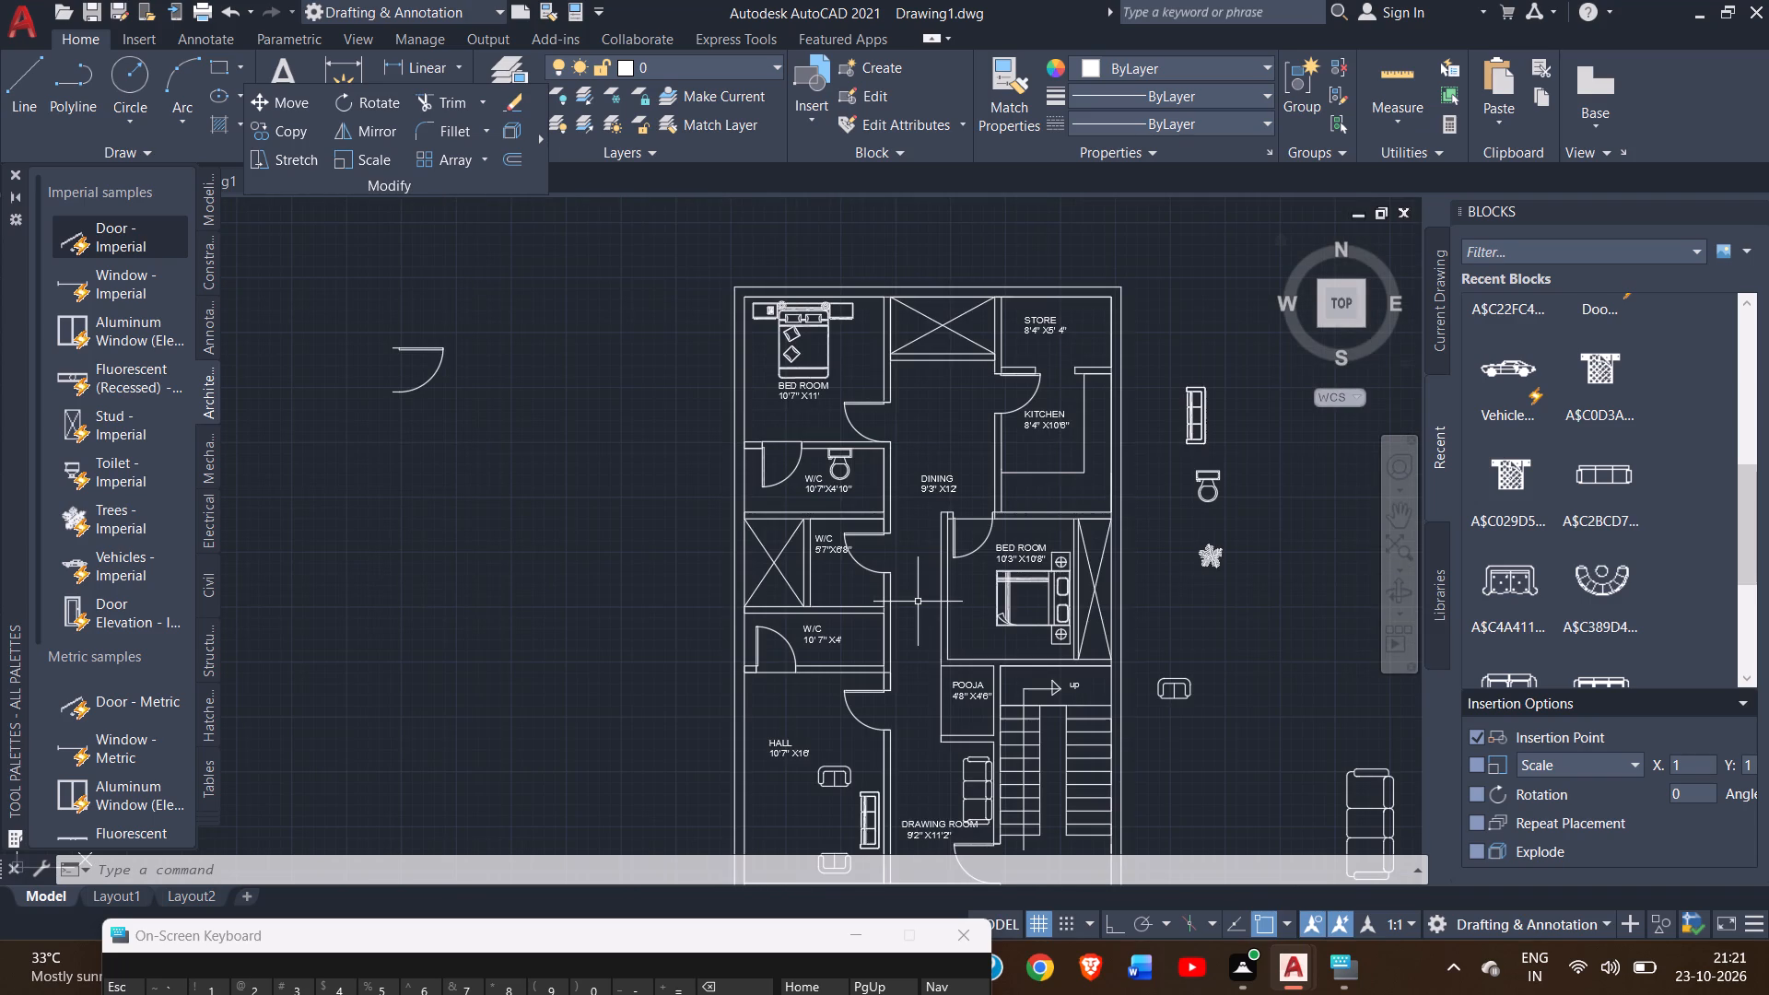
{"action": "left_click", "coordinate": [1397, 519]}
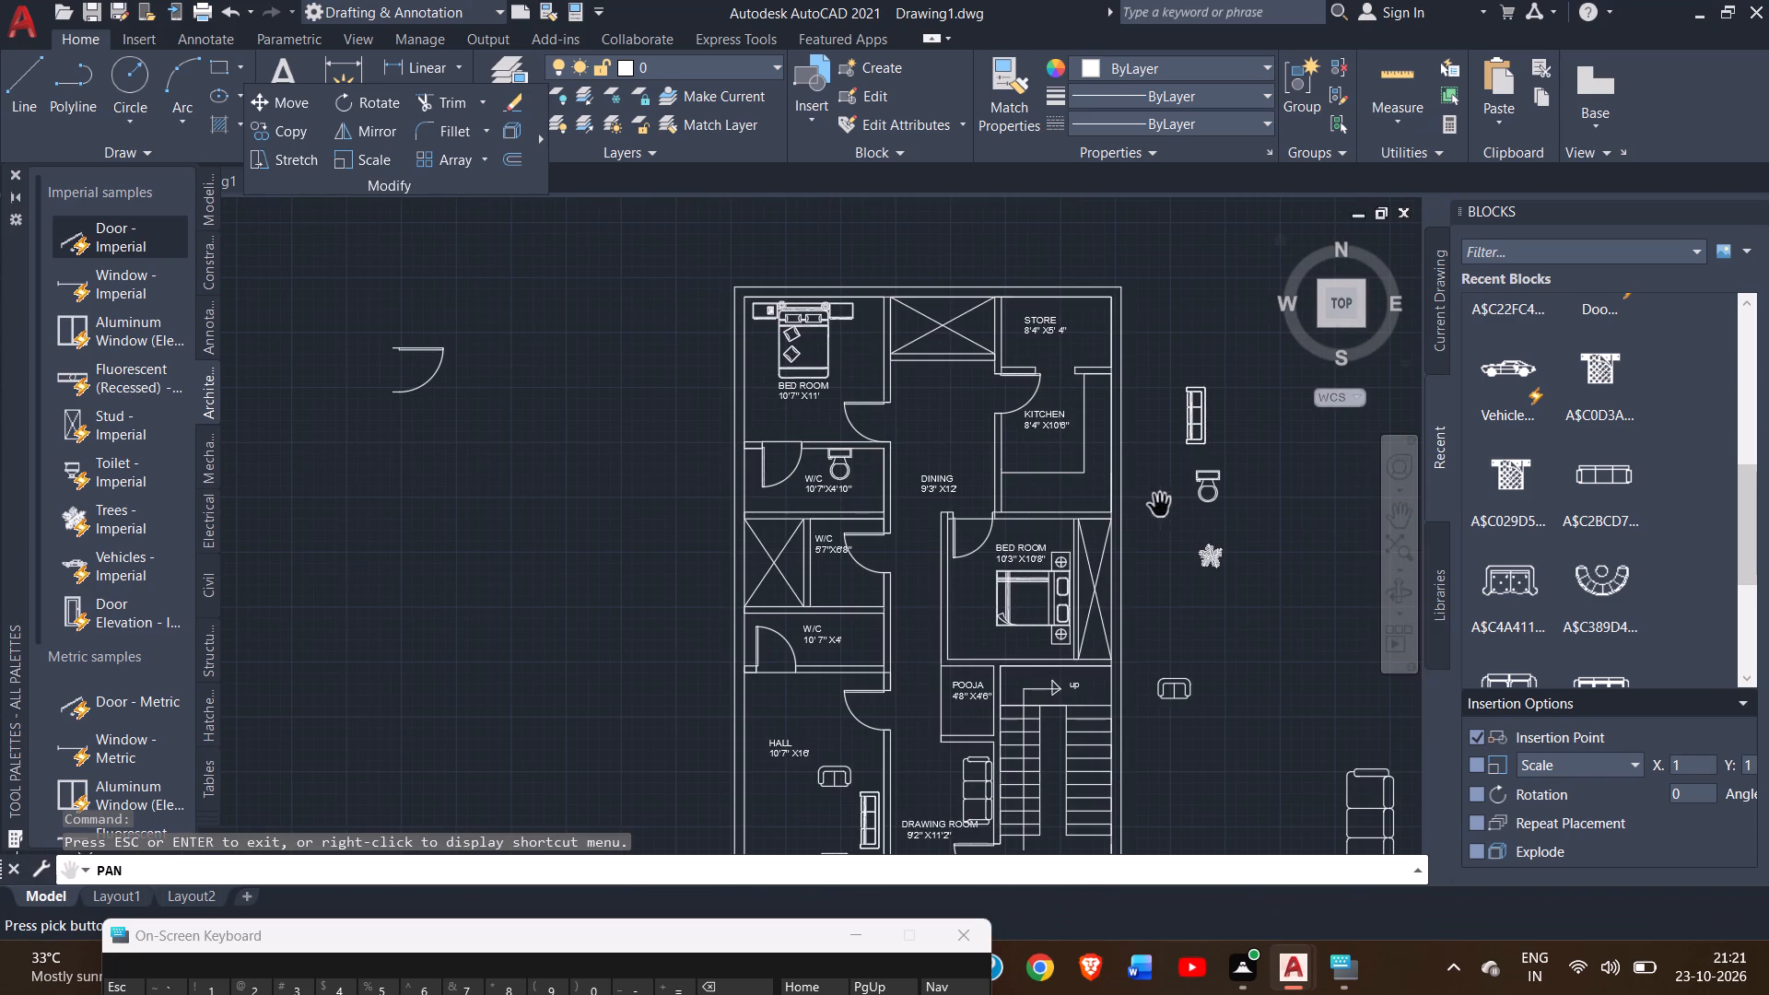
{"action": "left_click_drag", "start_coordinate": [1069, 497], "coordinate": [1049, 511]}
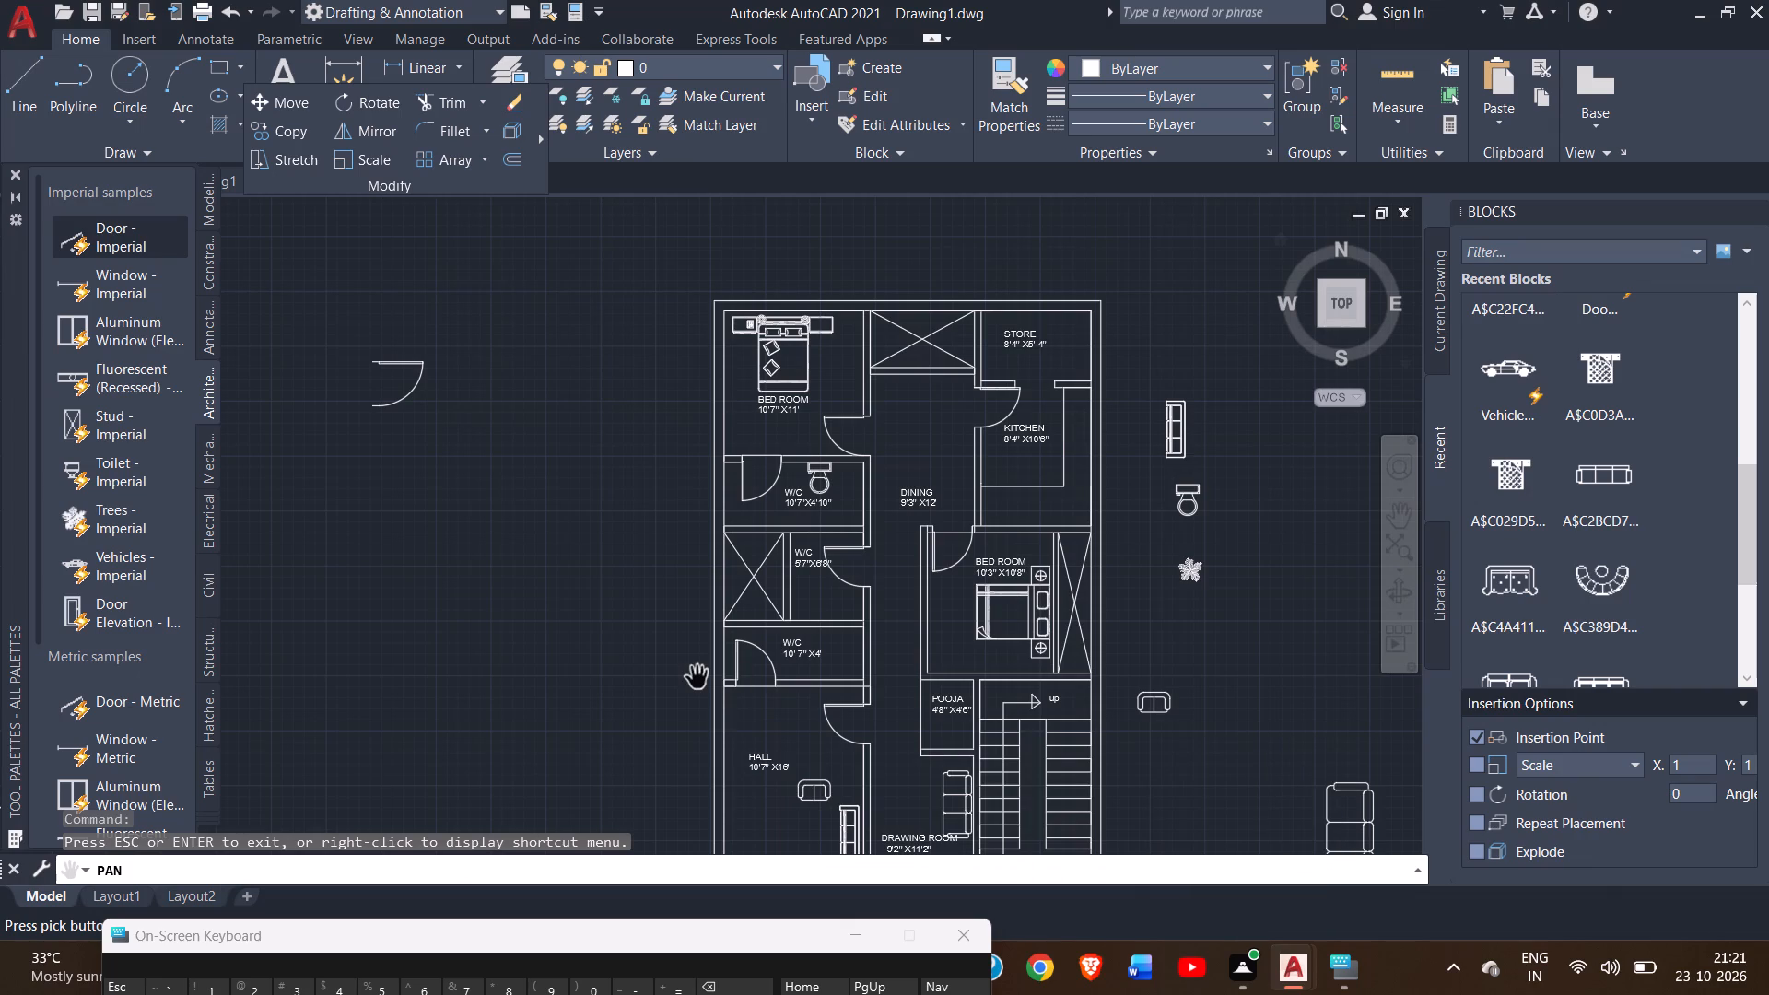
{"action": "right_click", "coordinate": [594, 500]}
{"action": "left_click", "coordinate": [607, 518]}
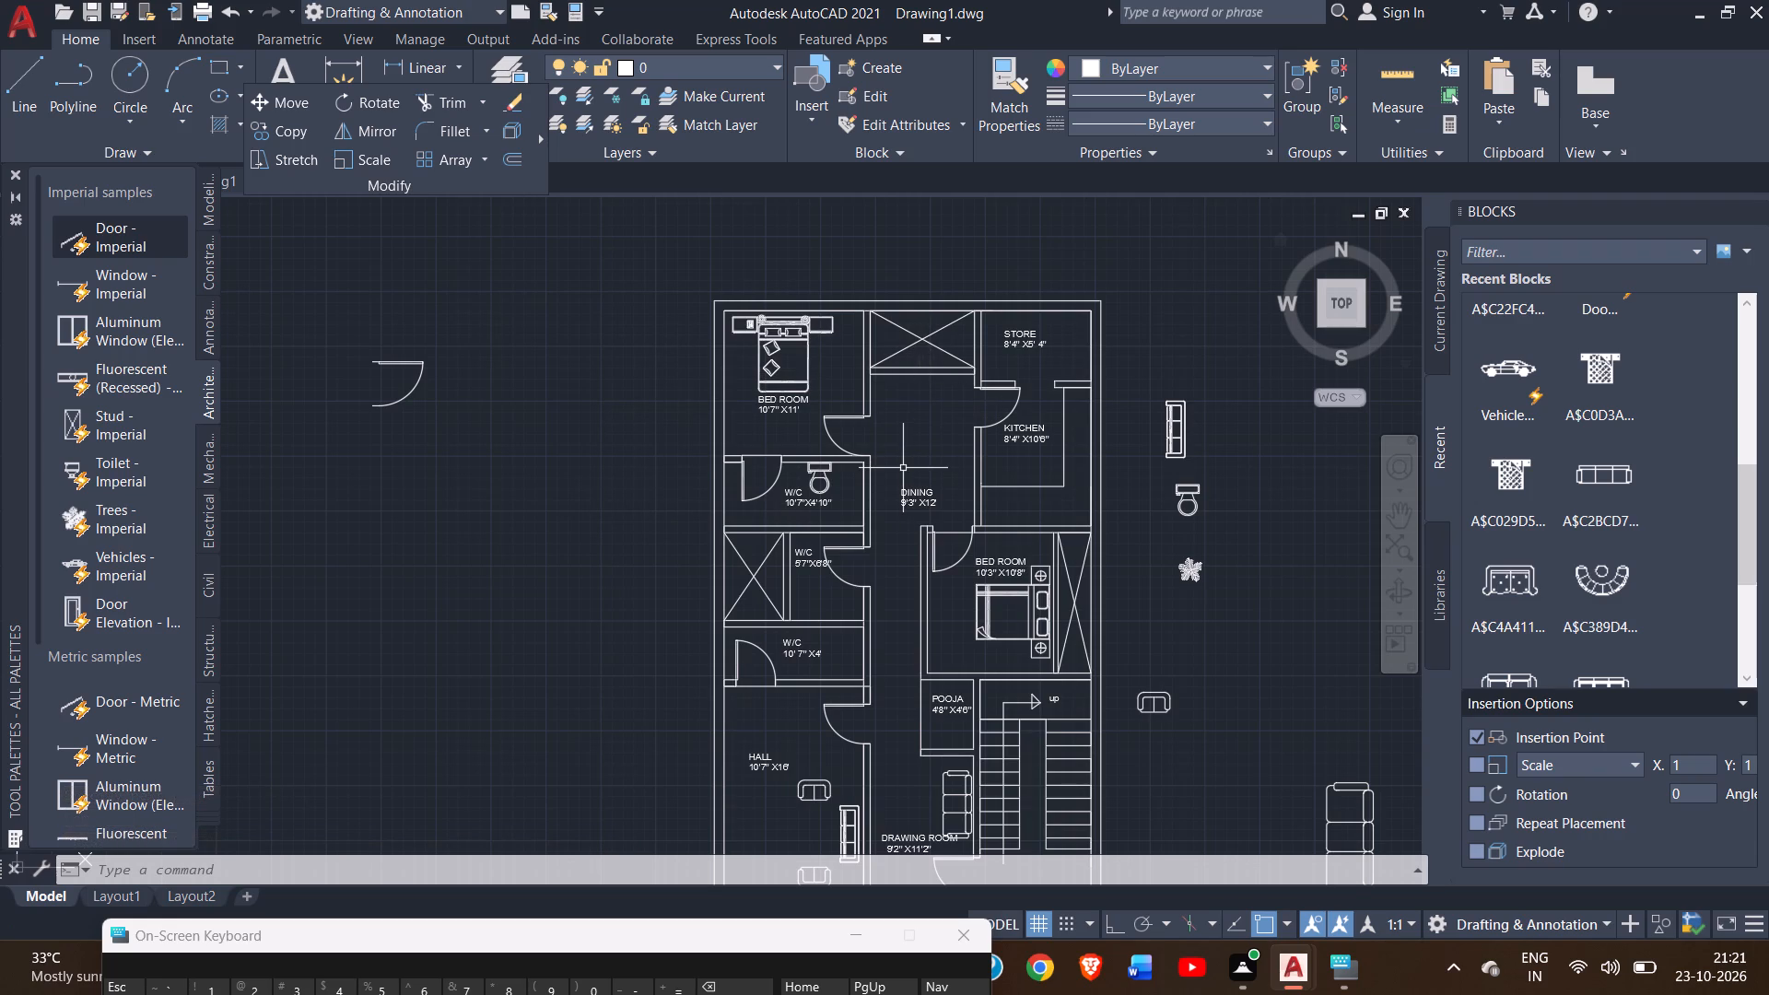
{"action": "scroll", "coordinate": [903, 468], "scroll_direction": "up", "scroll_amount": 1, "text": "ctrl"}
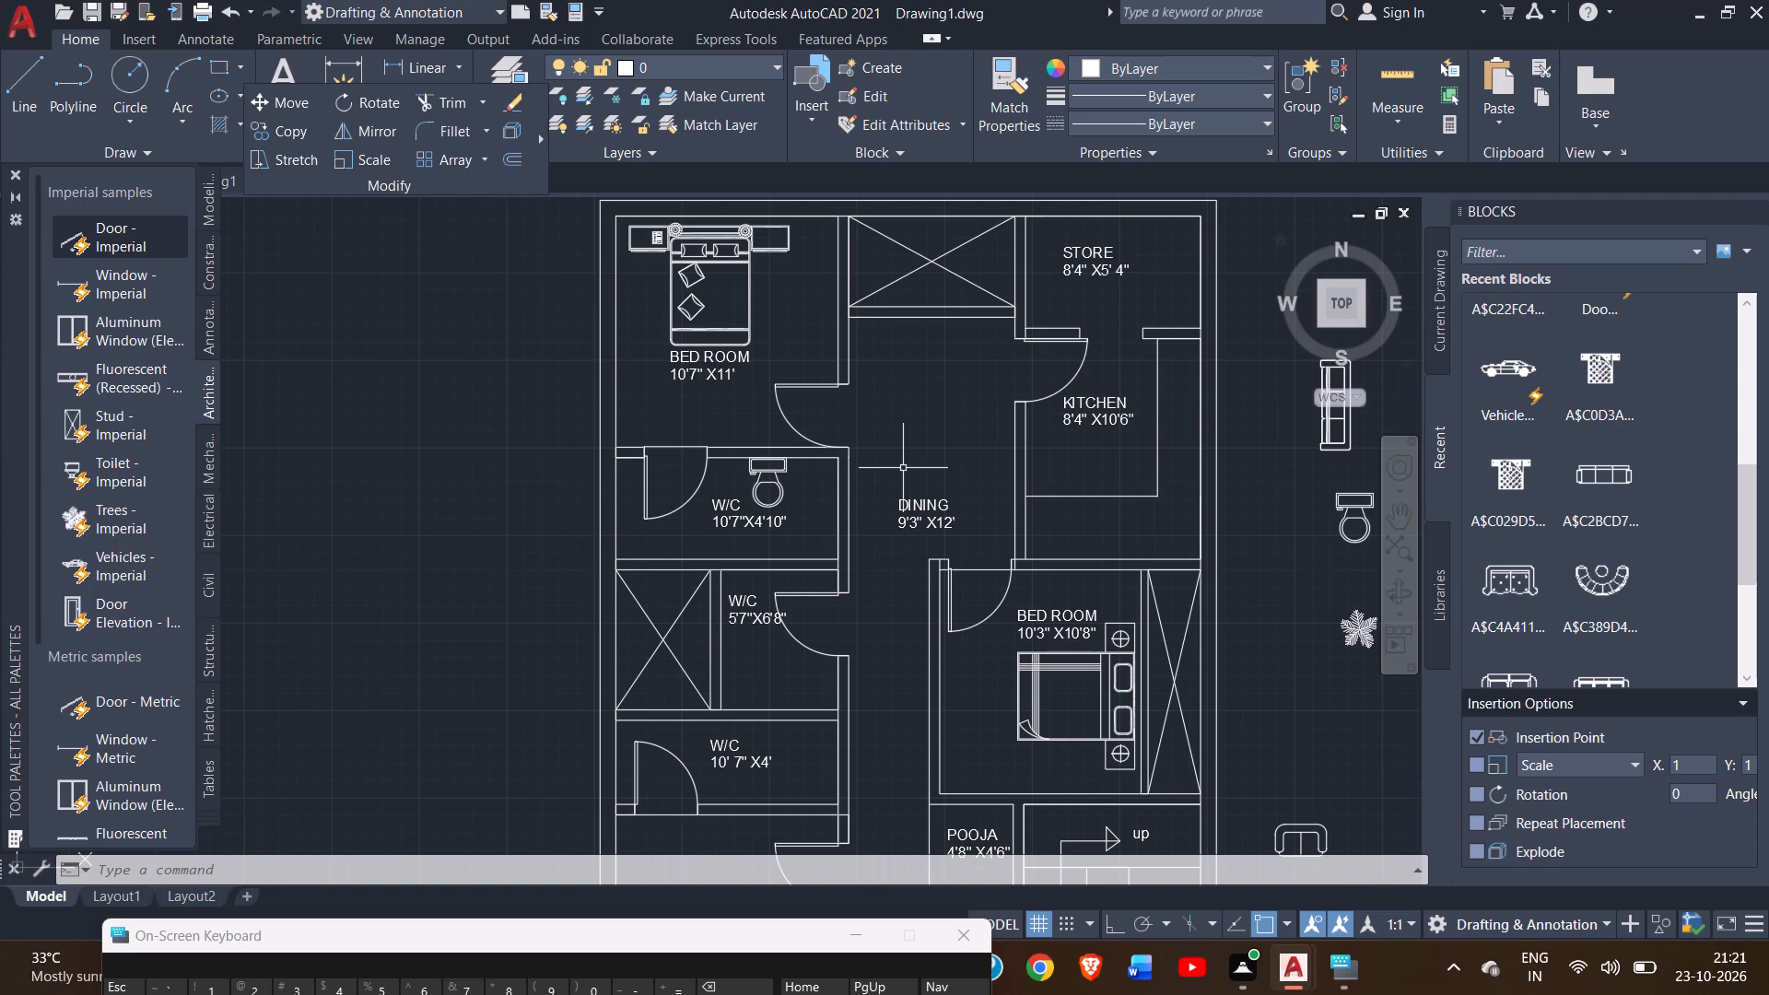
{"action": "scroll", "coordinate": [903, 468], "scroll_direction": "down", "scroll_amount": 2, "text": "ctrl"}
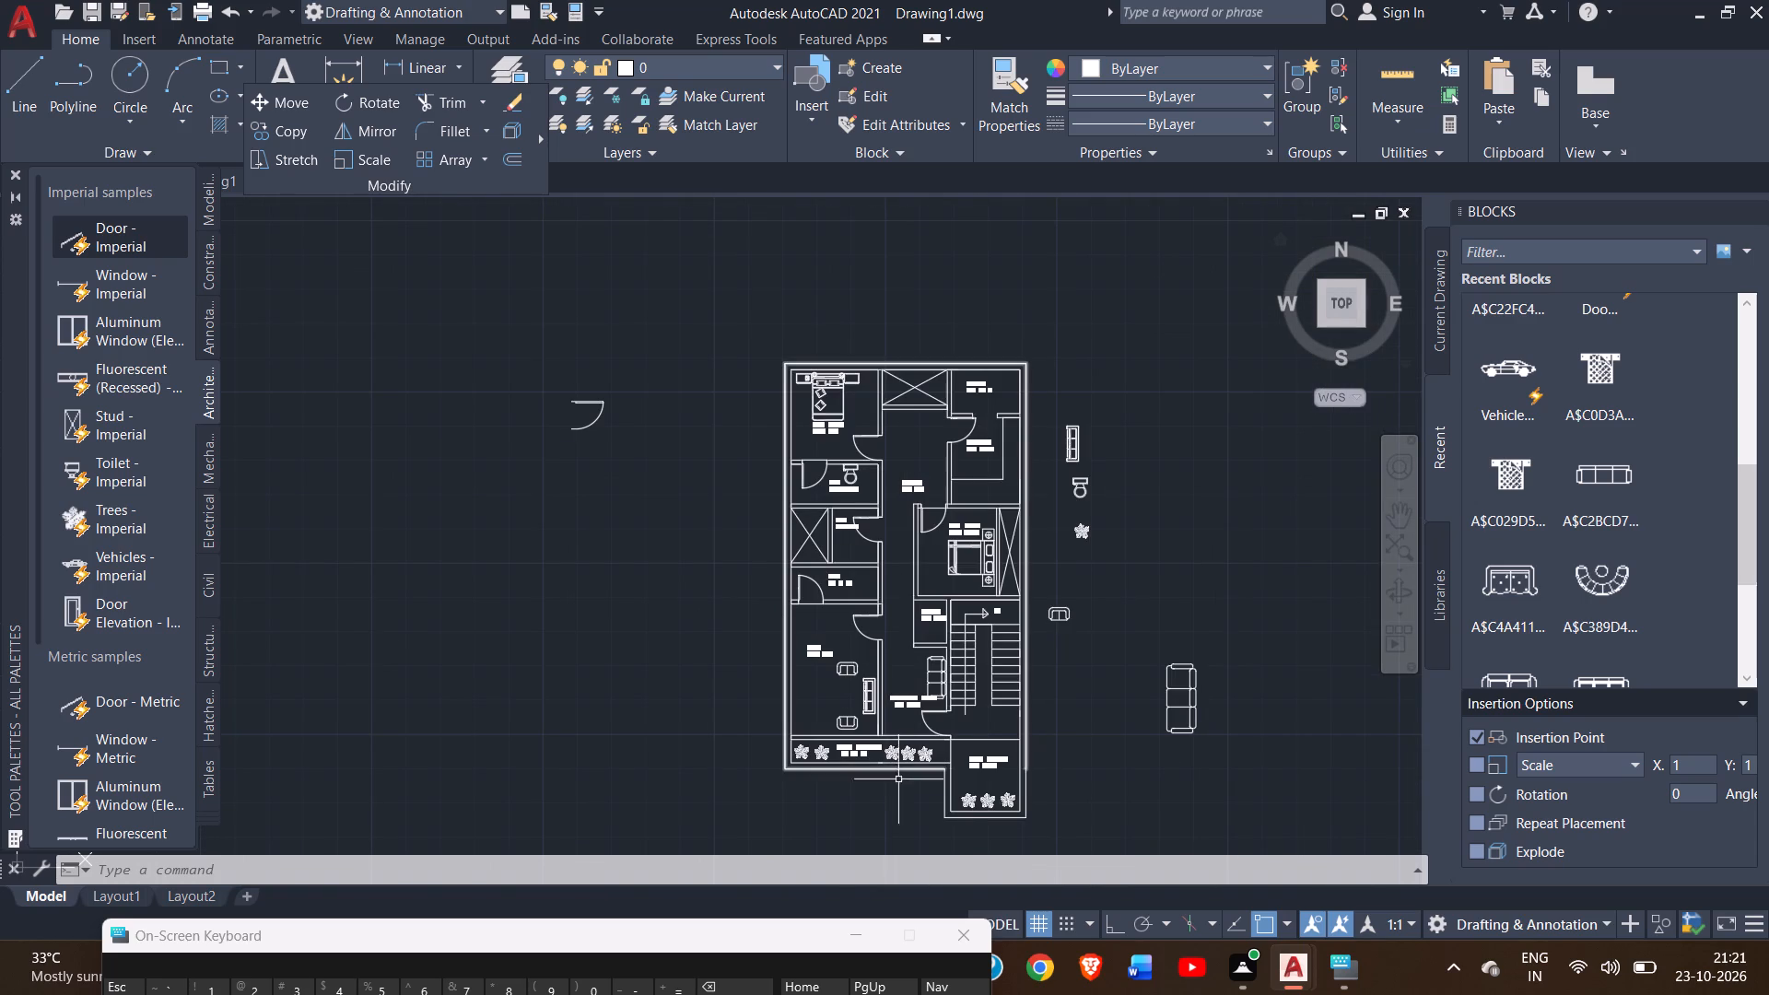
{"action": "scroll", "coordinate": [982, 757], "scroll_direction": "up", "scroll_amount": 2, "text": "ctrl"}
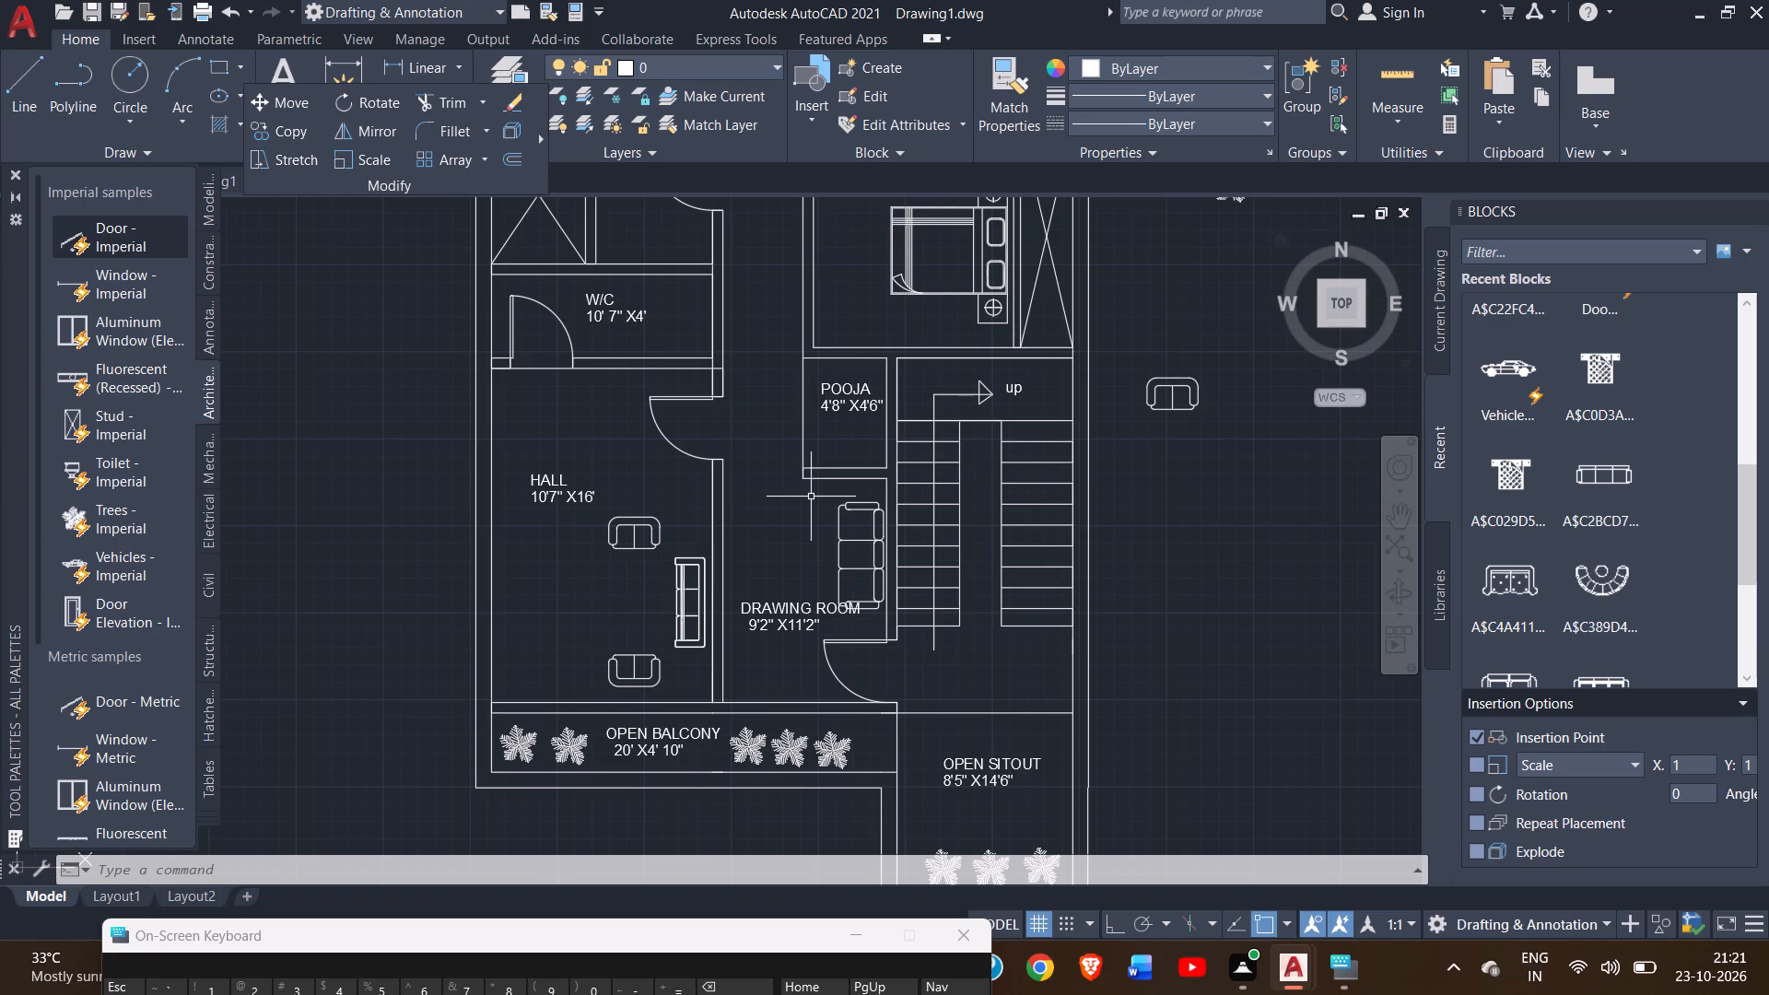
{"action": "scroll", "coordinate": [811, 497], "scroll_direction": "down", "scroll_amount": 1, "text": "ctrl"}
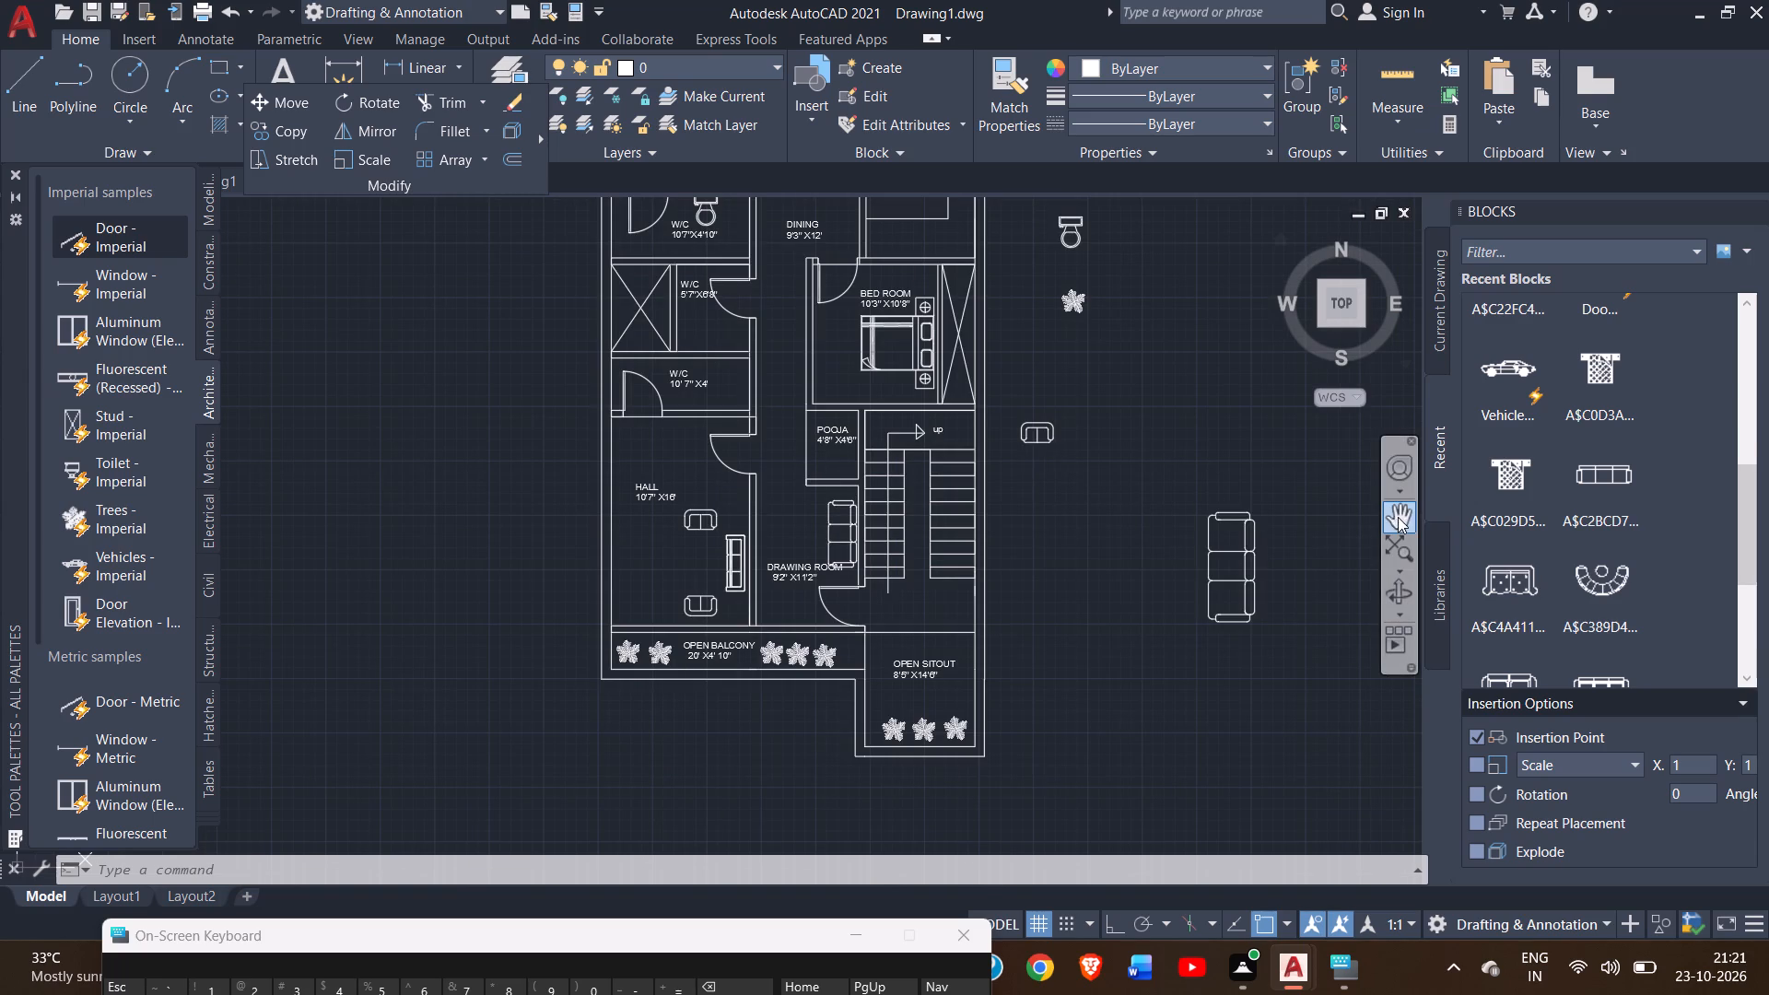
{"action": "left_click", "coordinate": [1395, 518]}
{"action": "left_click_drag", "start_coordinate": [1131, 430], "coordinate": [1059, 546]}
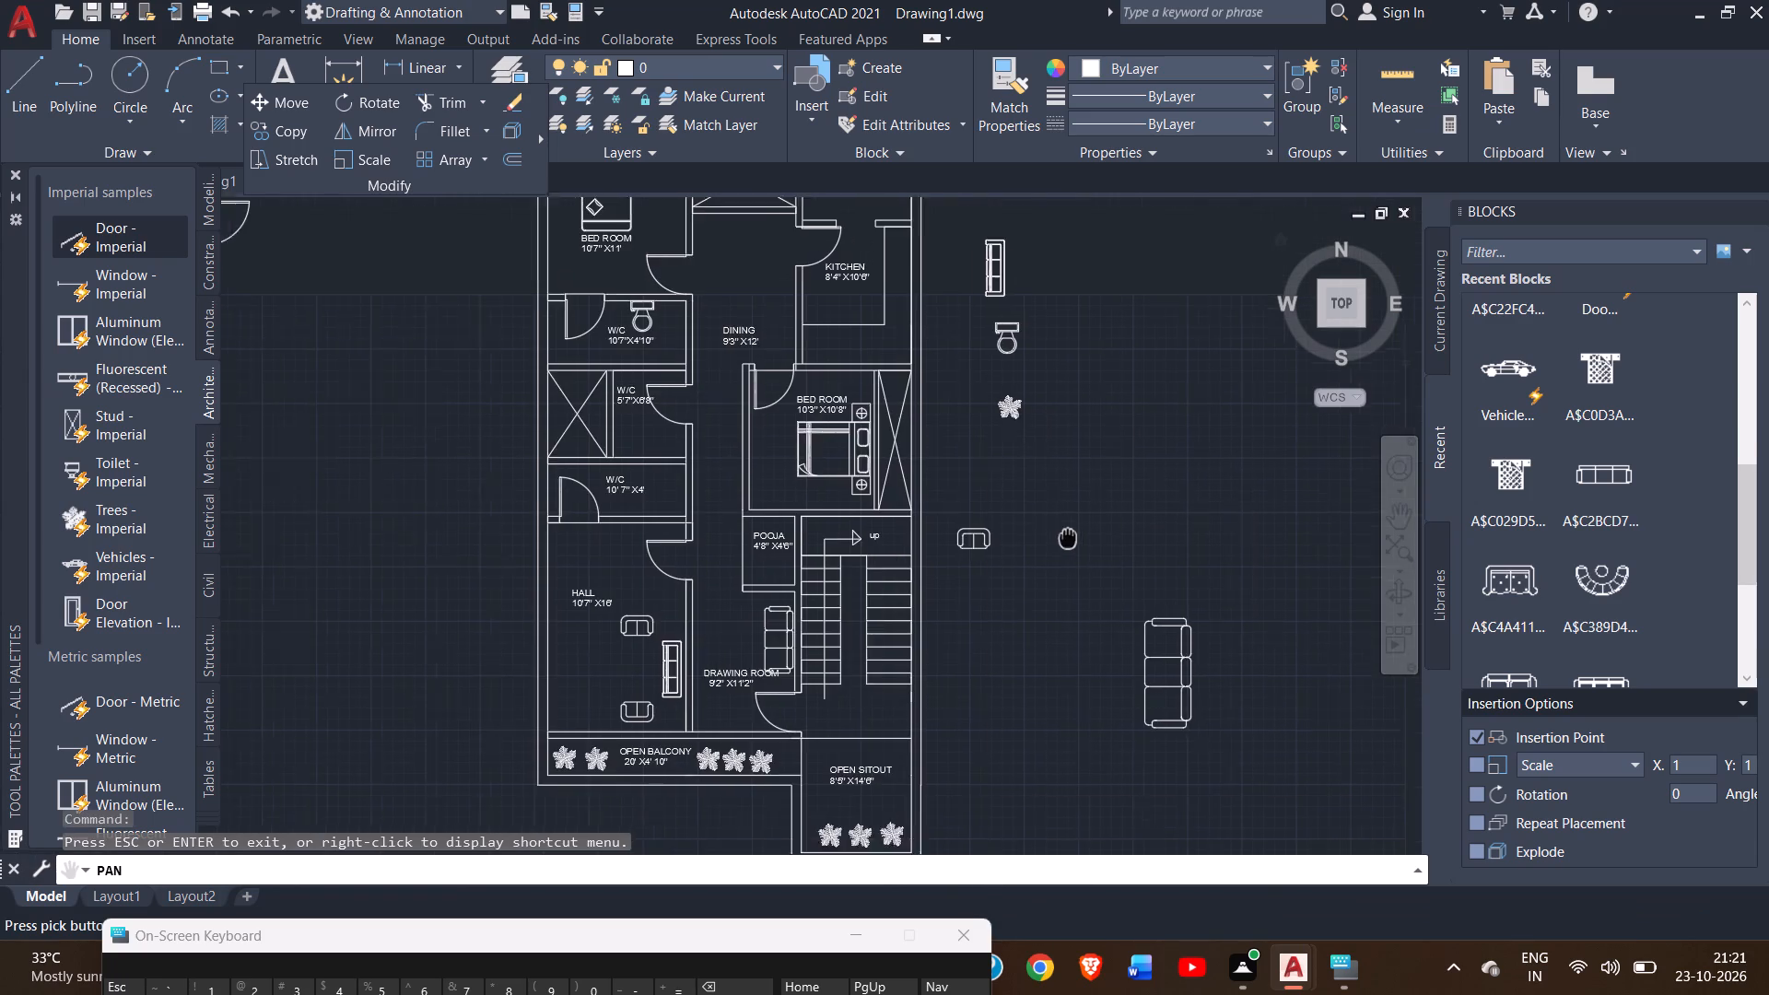
{"action": "left_click_drag", "start_coordinate": [1059, 546], "coordinate": [1019, 592]}
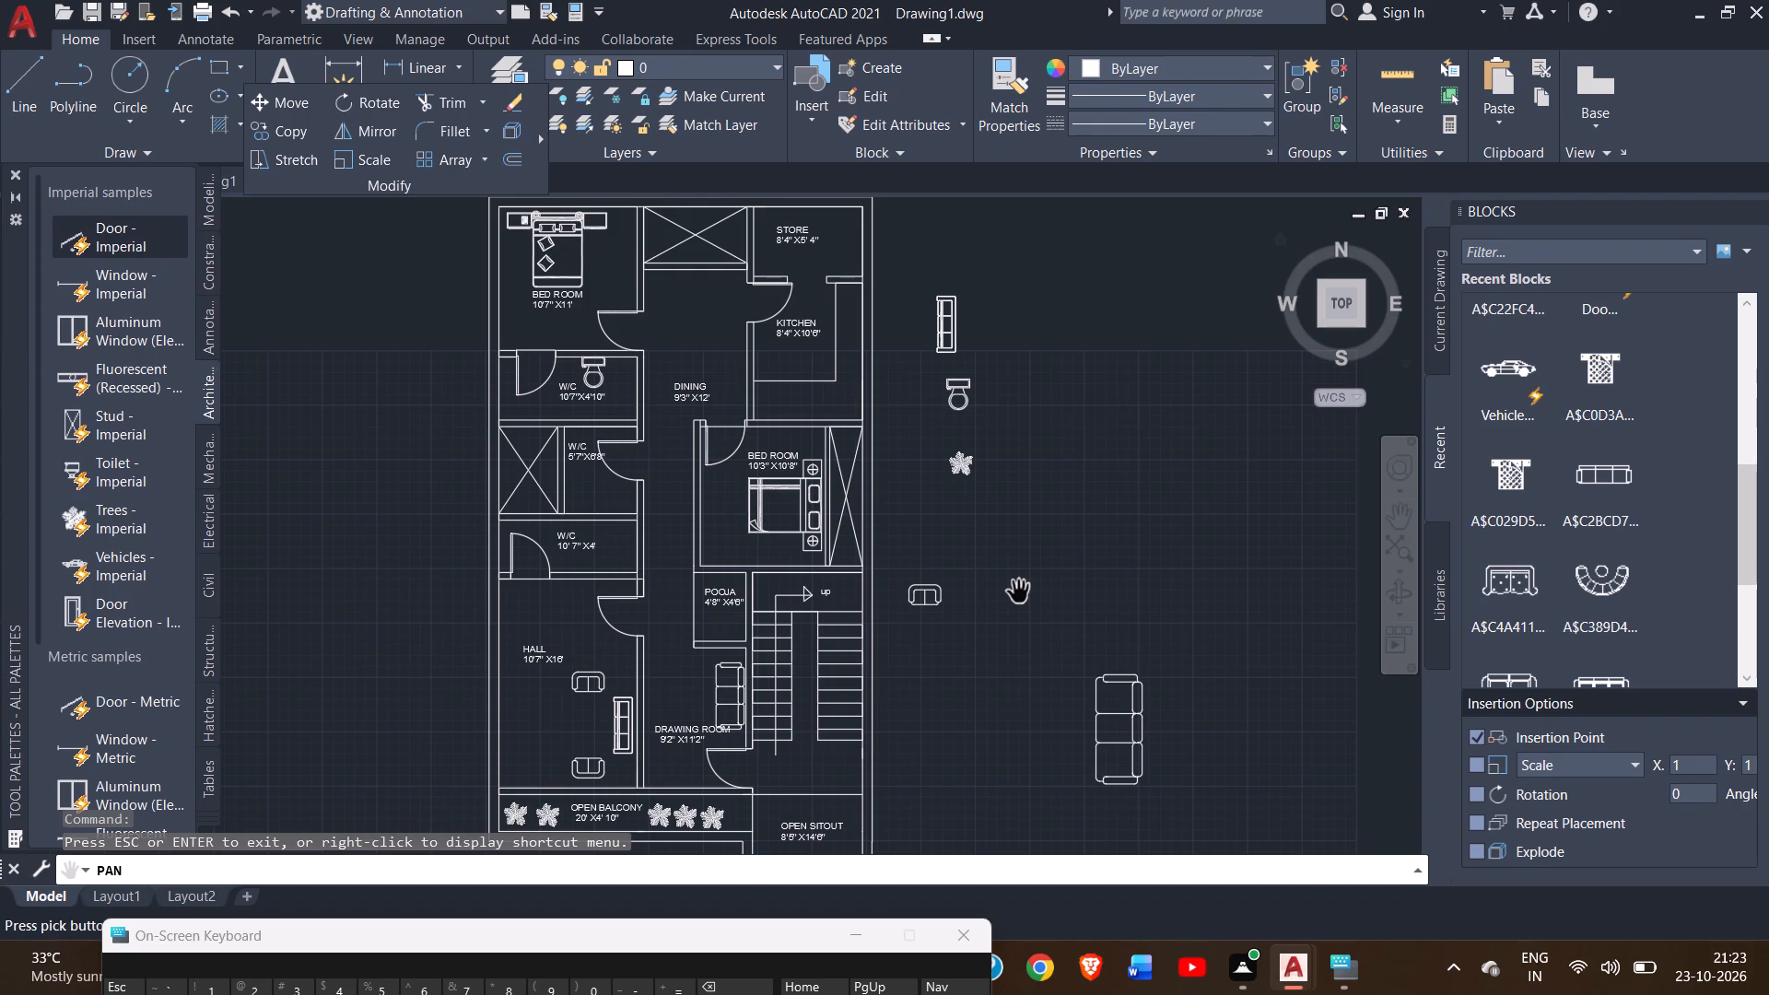
Label the crossed shaft east of the 10'3" x 10'8" bedroom OTS, using single-line text 6" high at 0 rotation.
{"action": "left_click", "coordinate": [887, 492]}
{"action": "right_click", "coordinate": [887, 492]}
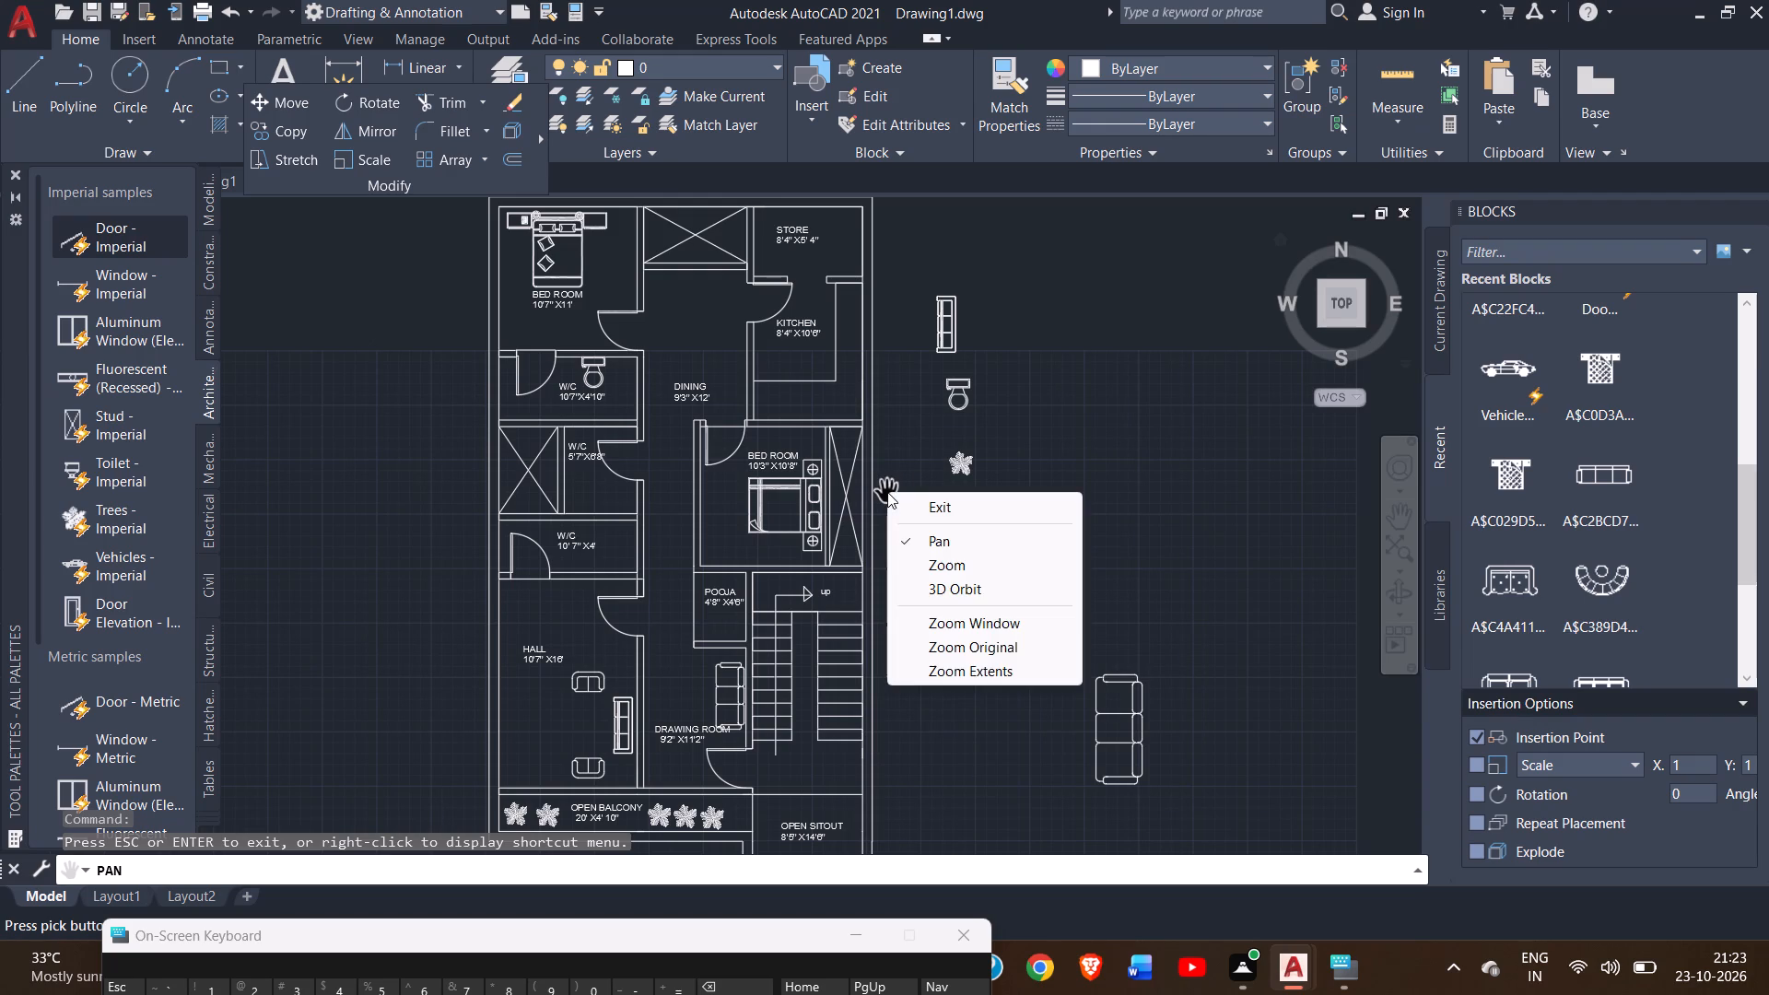
{"action": "left_click", "coordinate": [915, 517]}
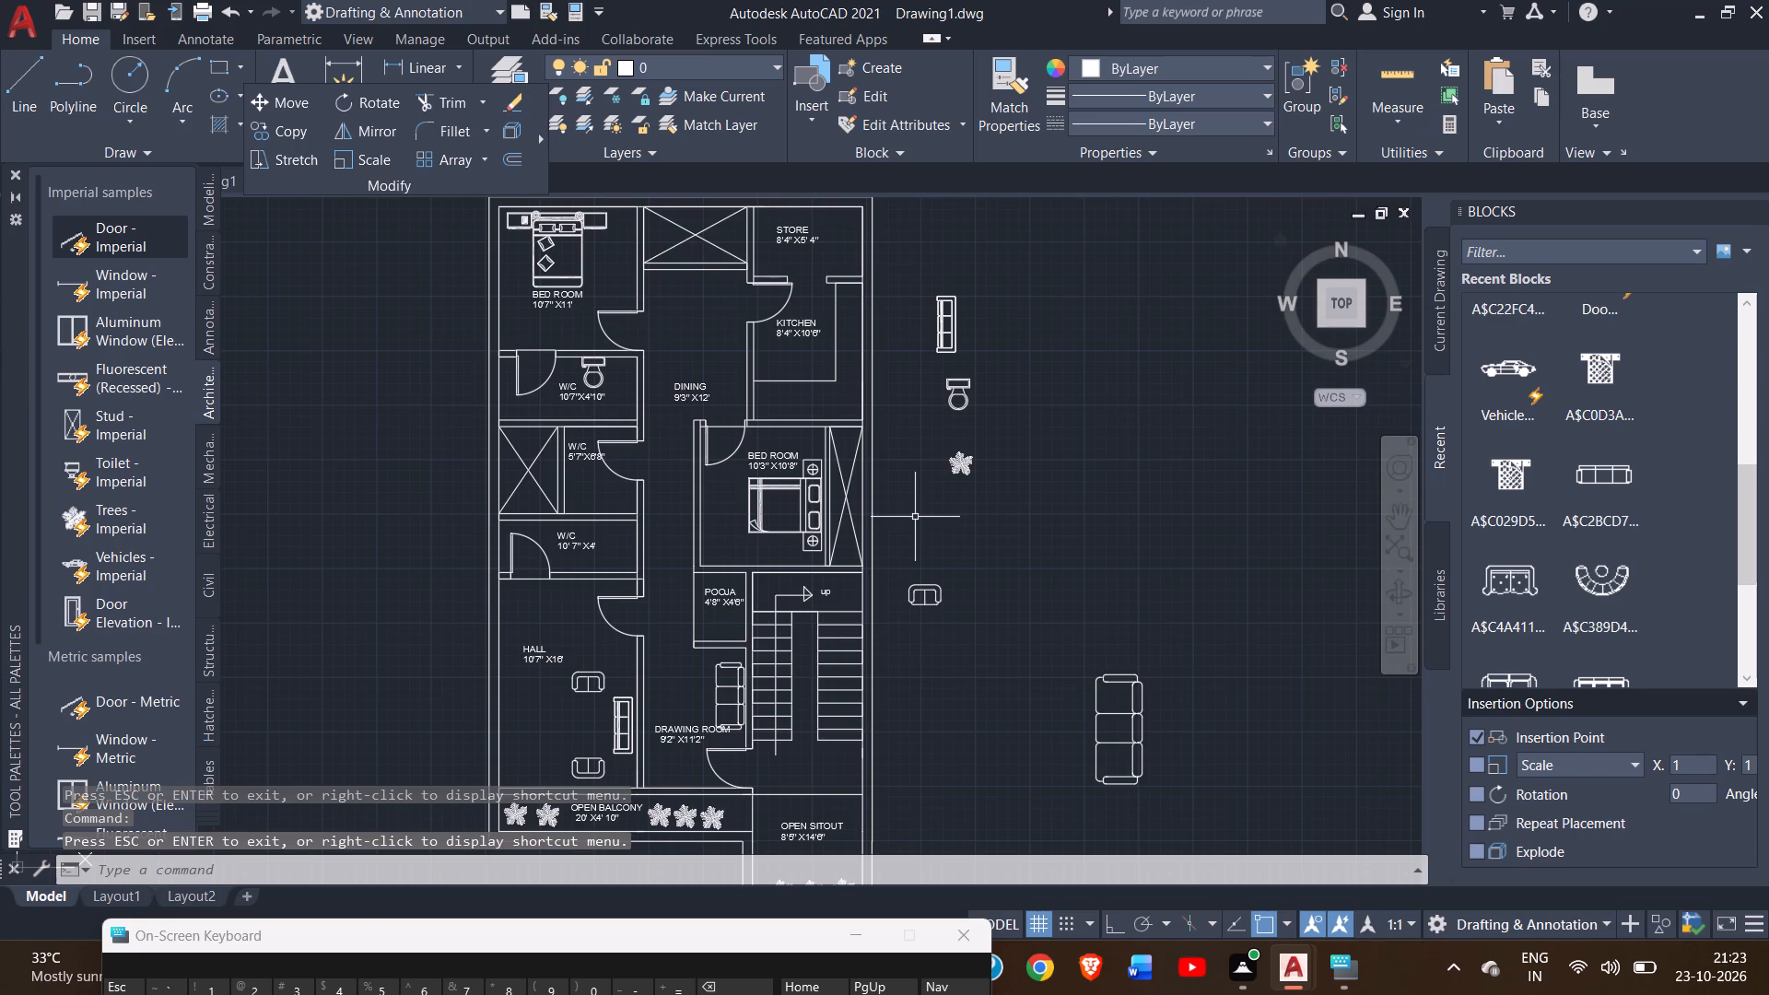
{"action": "type", "text": "TEX"}
{"action": "key", "text": "t"}
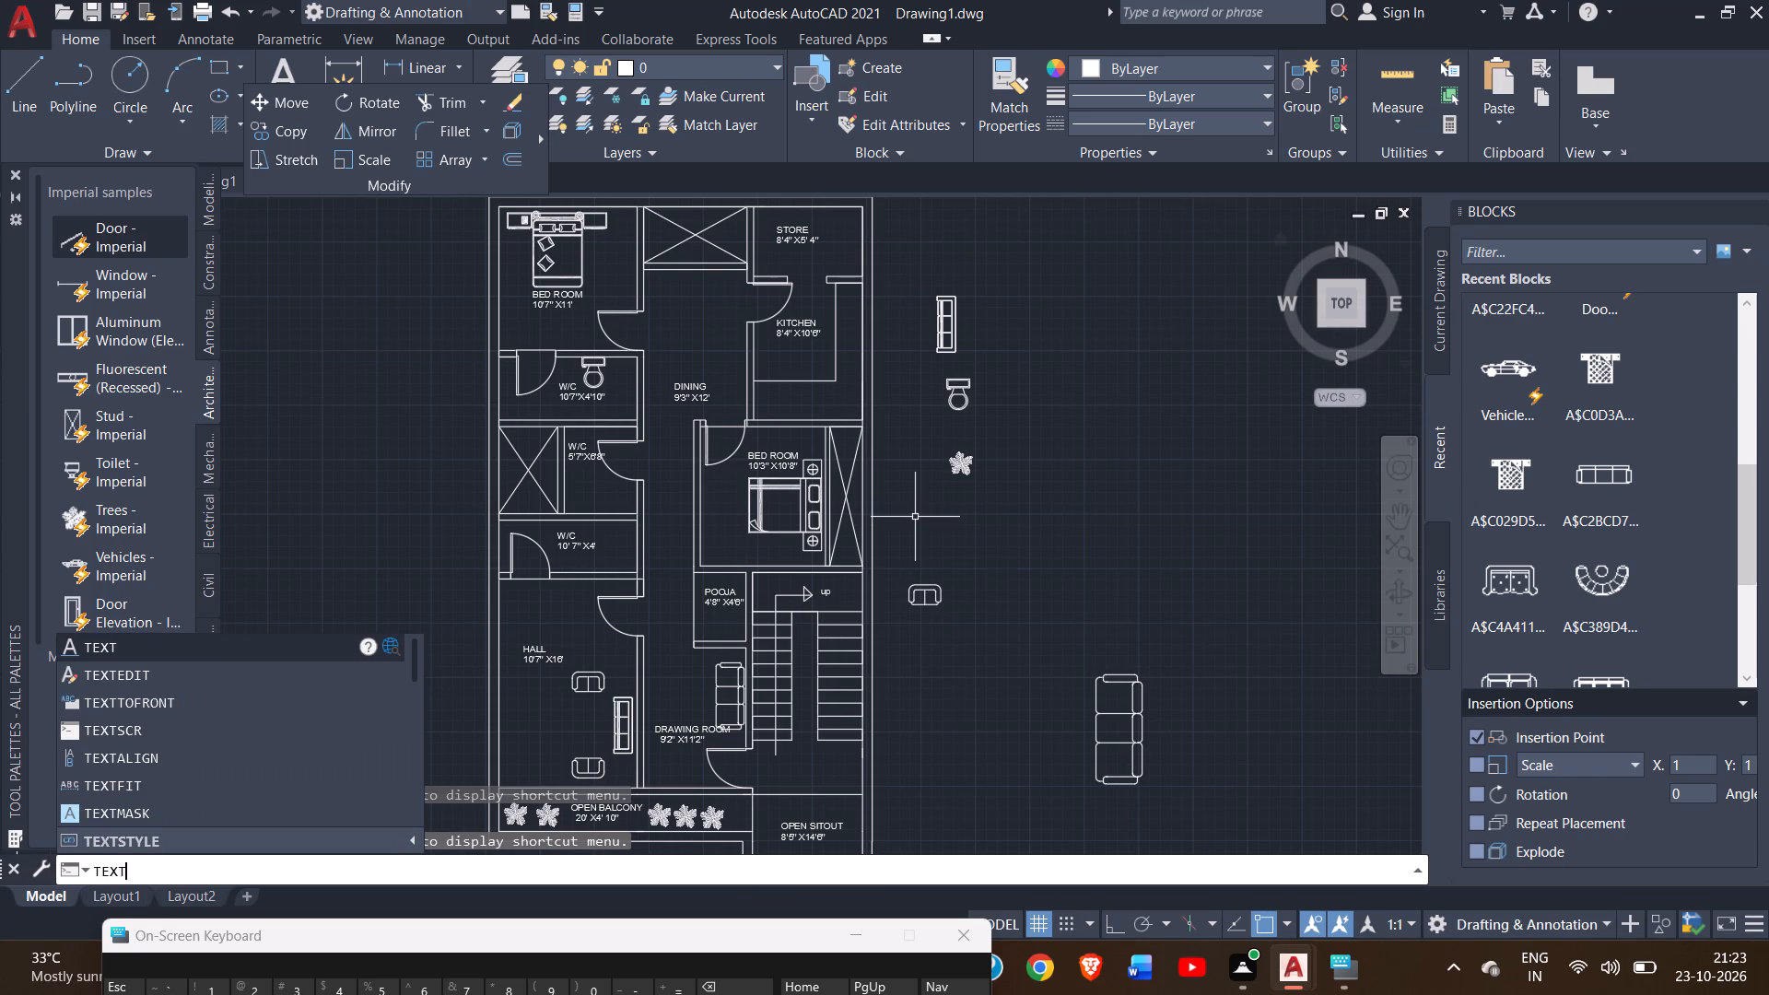
{"action": "key", "text": "Return"}
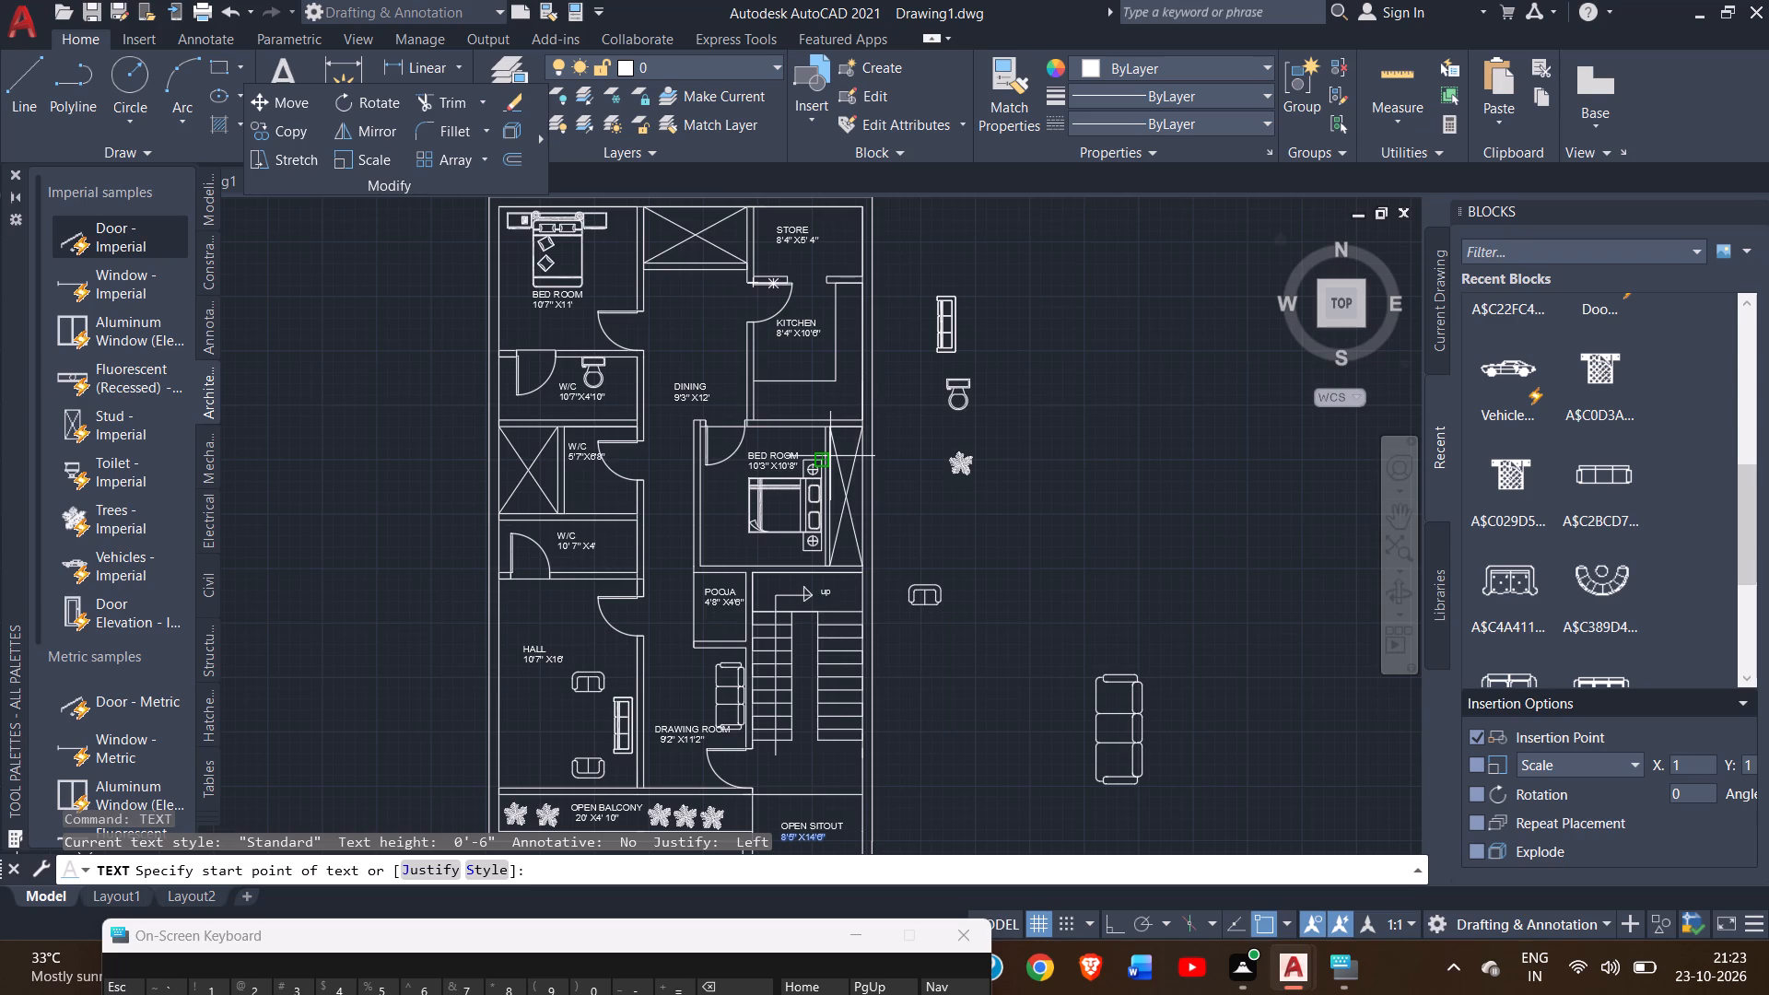
{"action": "scroll", "coordinate": [830, 456], "scroll_direction": "up", "scroll_amount": 4, "text": "ctrl"}
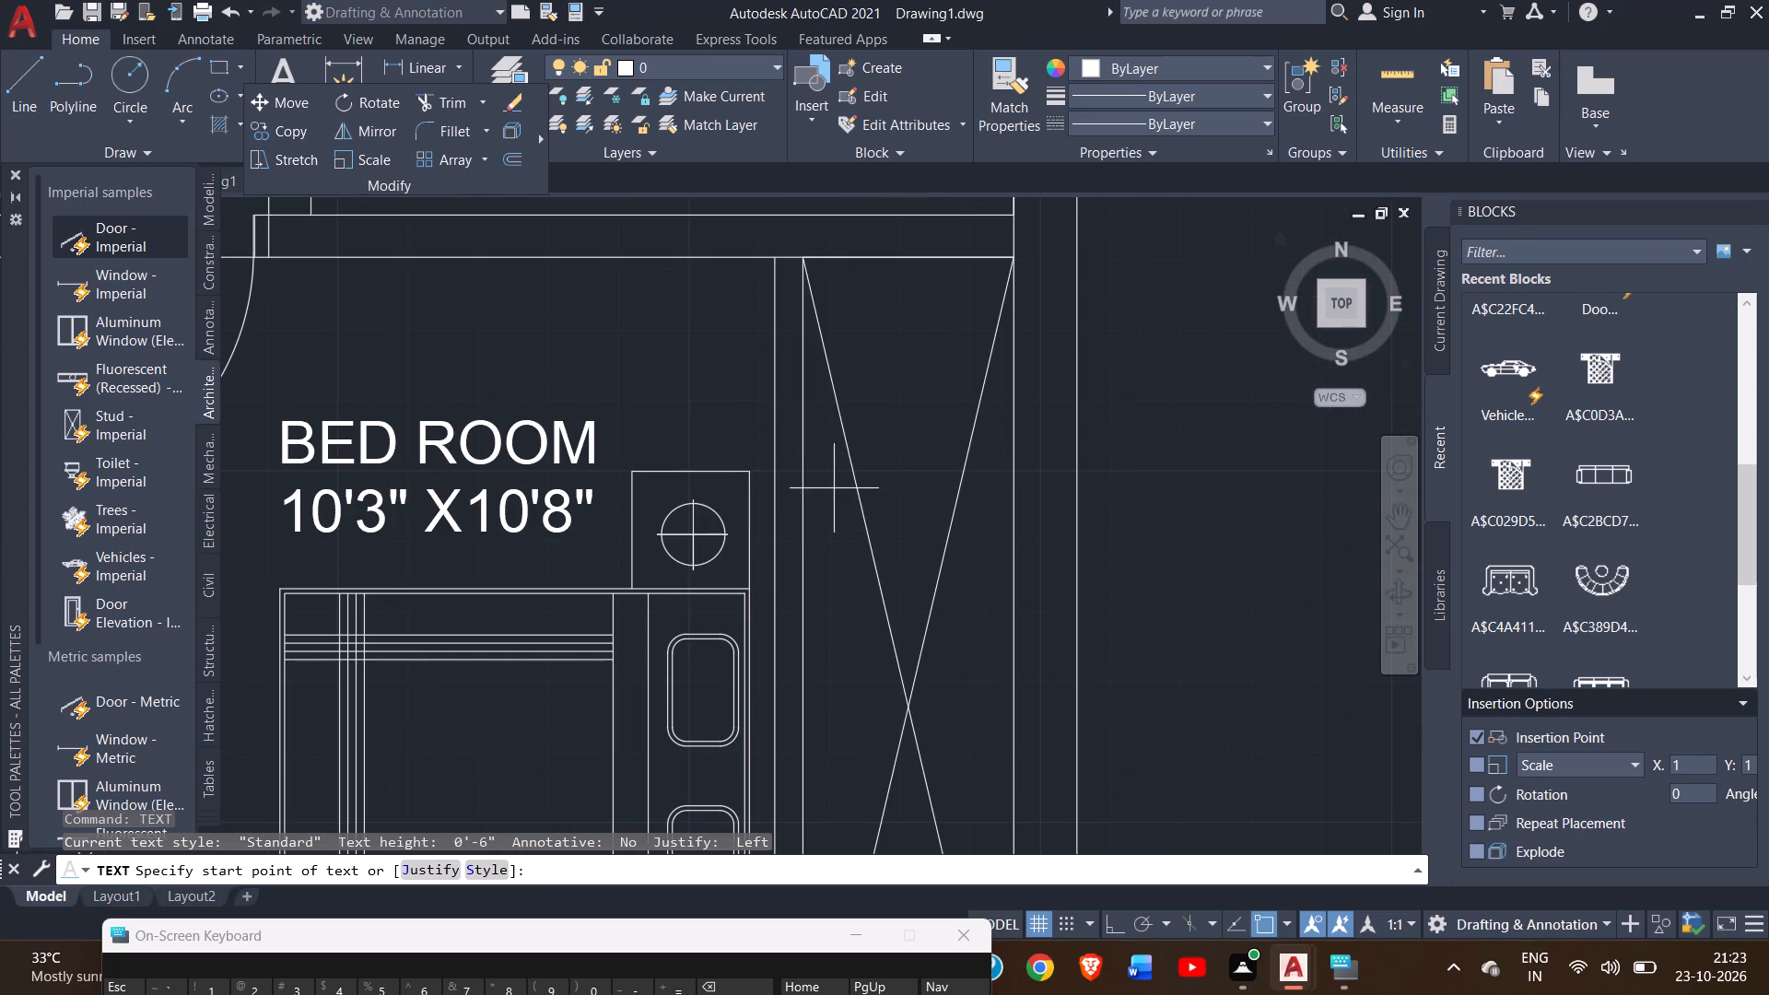
{"action": "left_click", "coordinate": [840, 544]}
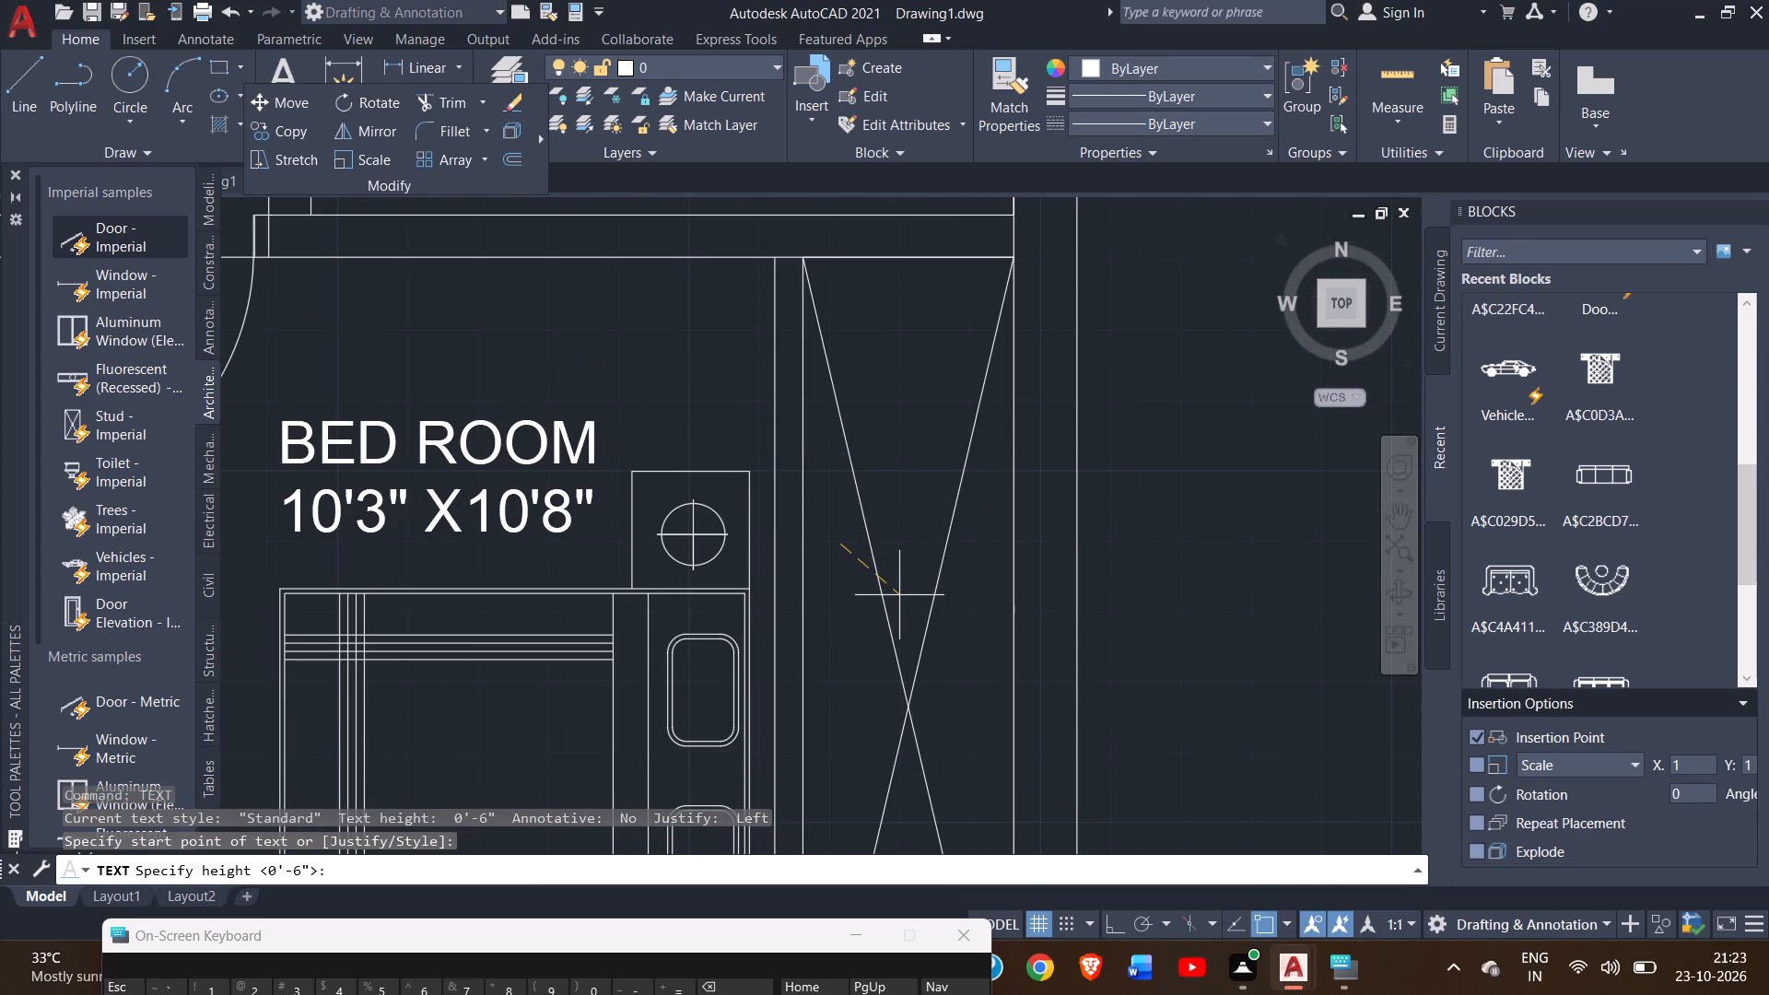
{"action": "key", "text": "6"}
{"action": "key", "text": "shift+quotedbl"}
{"action": "key", "text": "Return"}
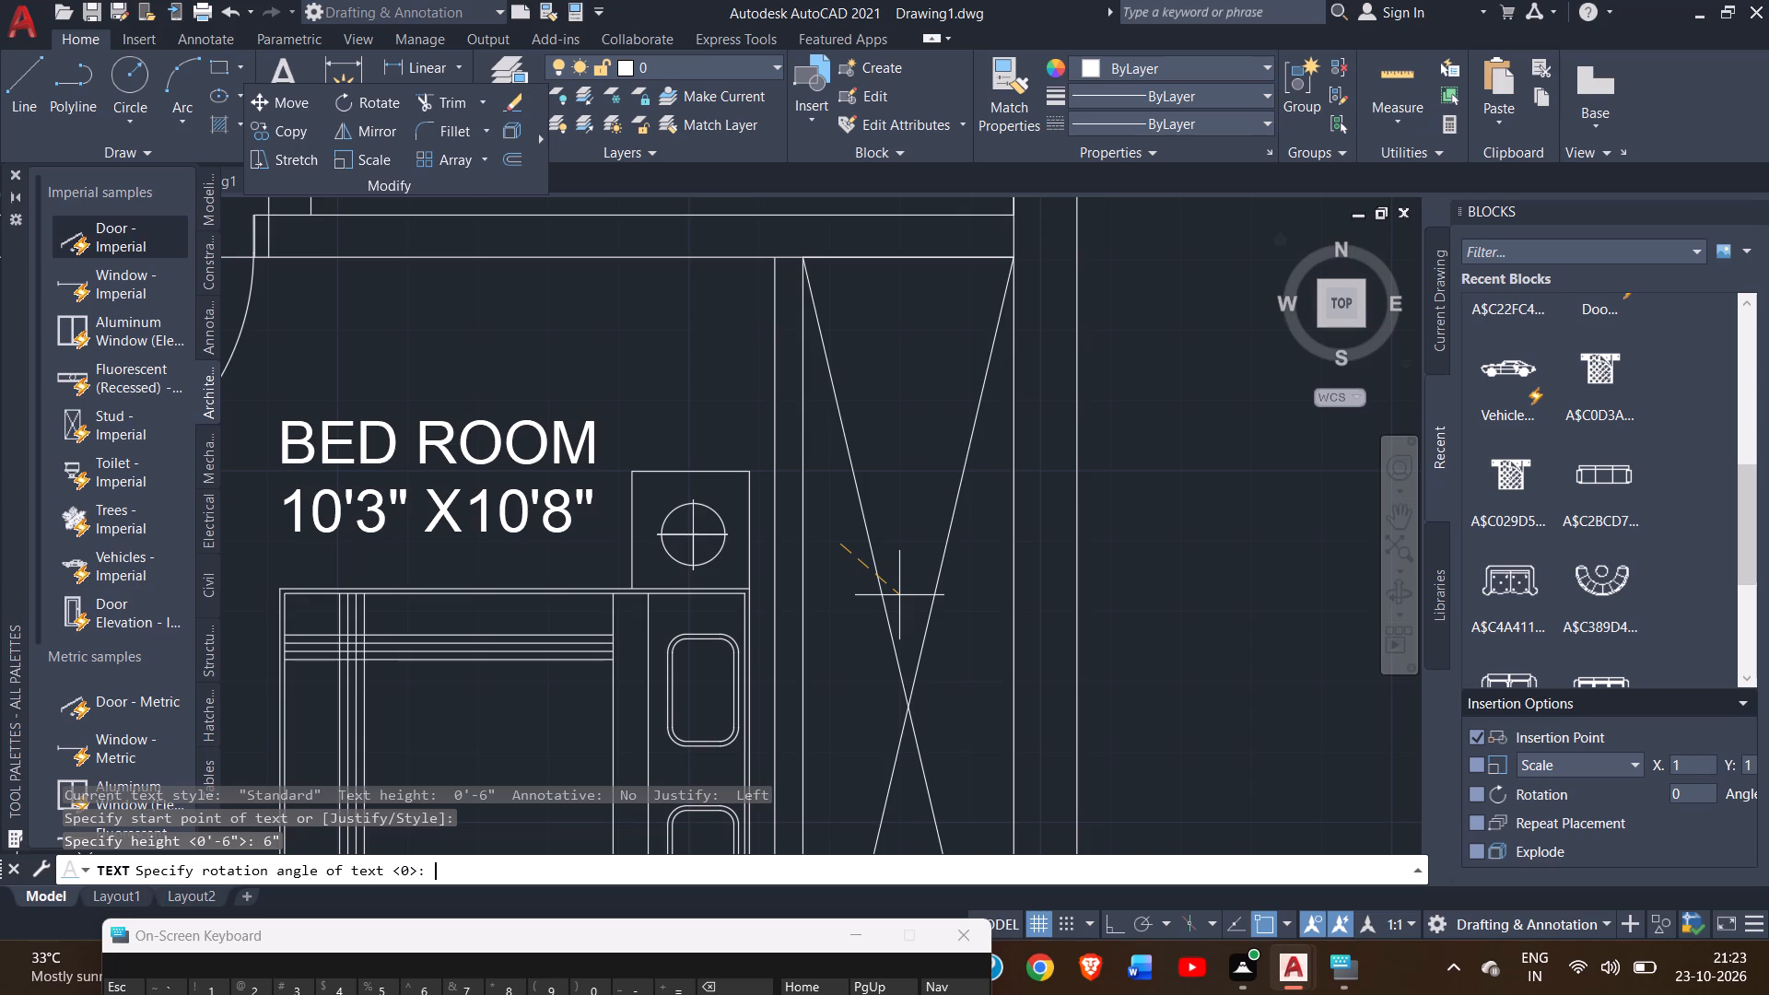
{"action": "key", "text": "0"}
{"action": "key", "text": "Return"}
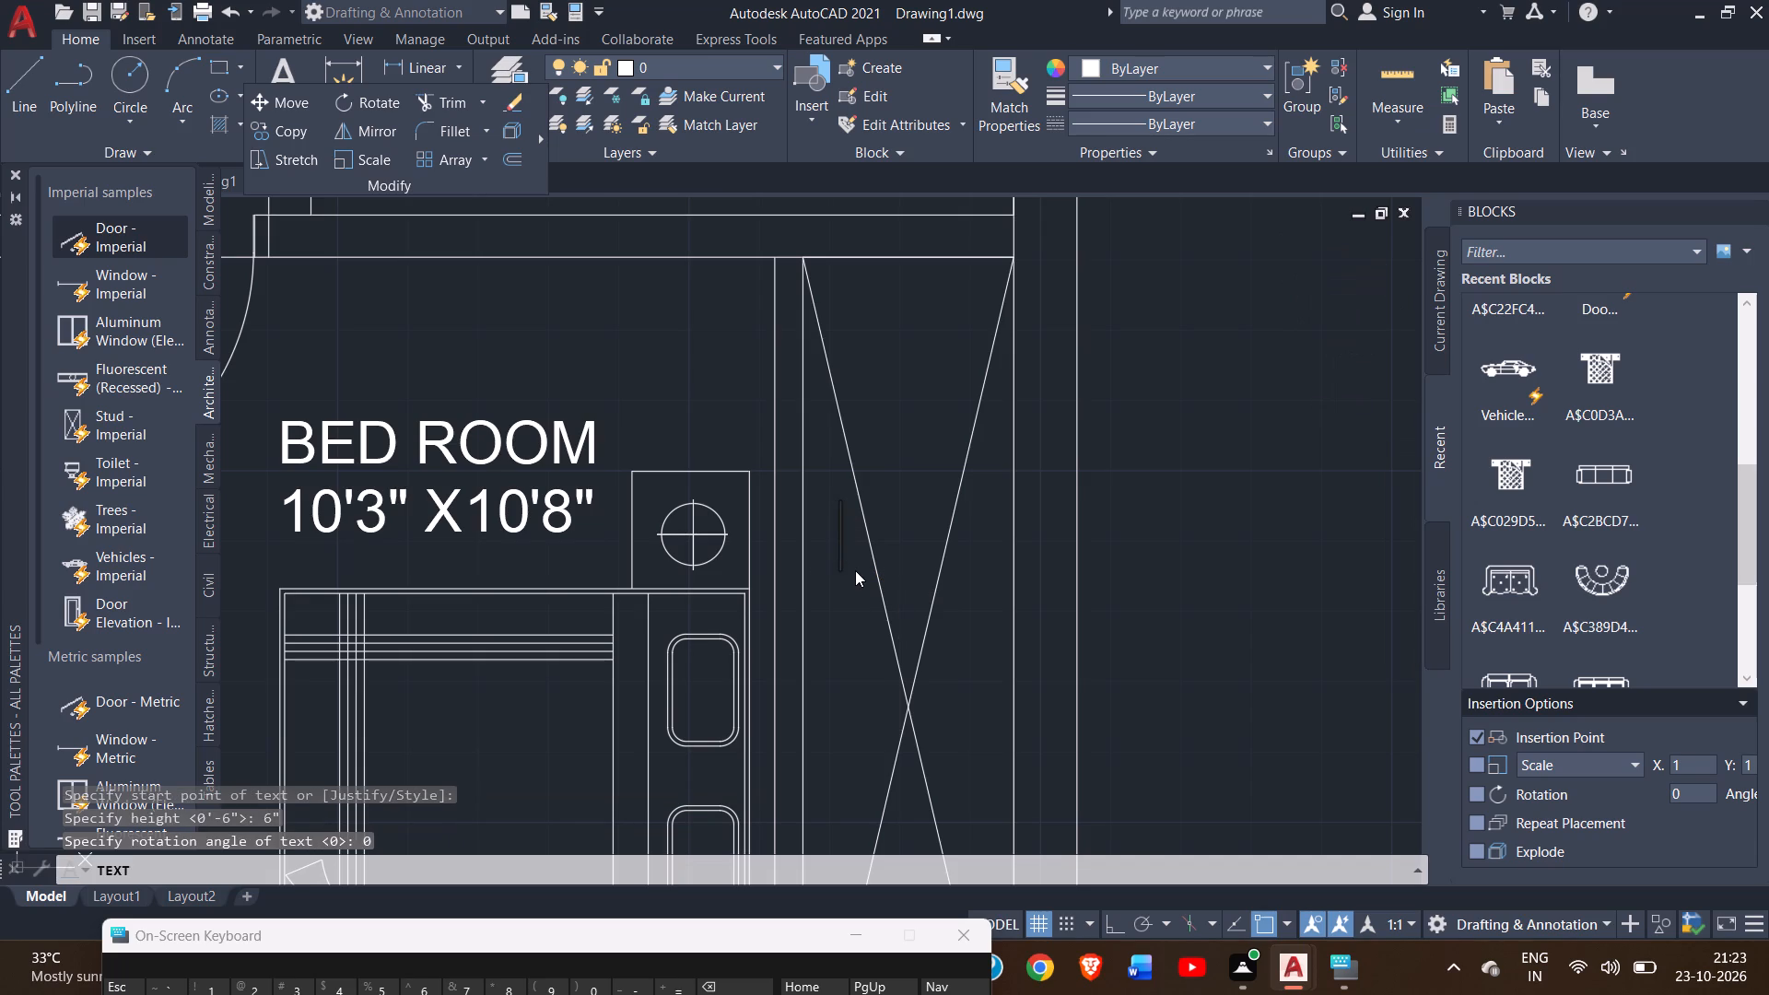
{"action": "type", "text": "OTS"}
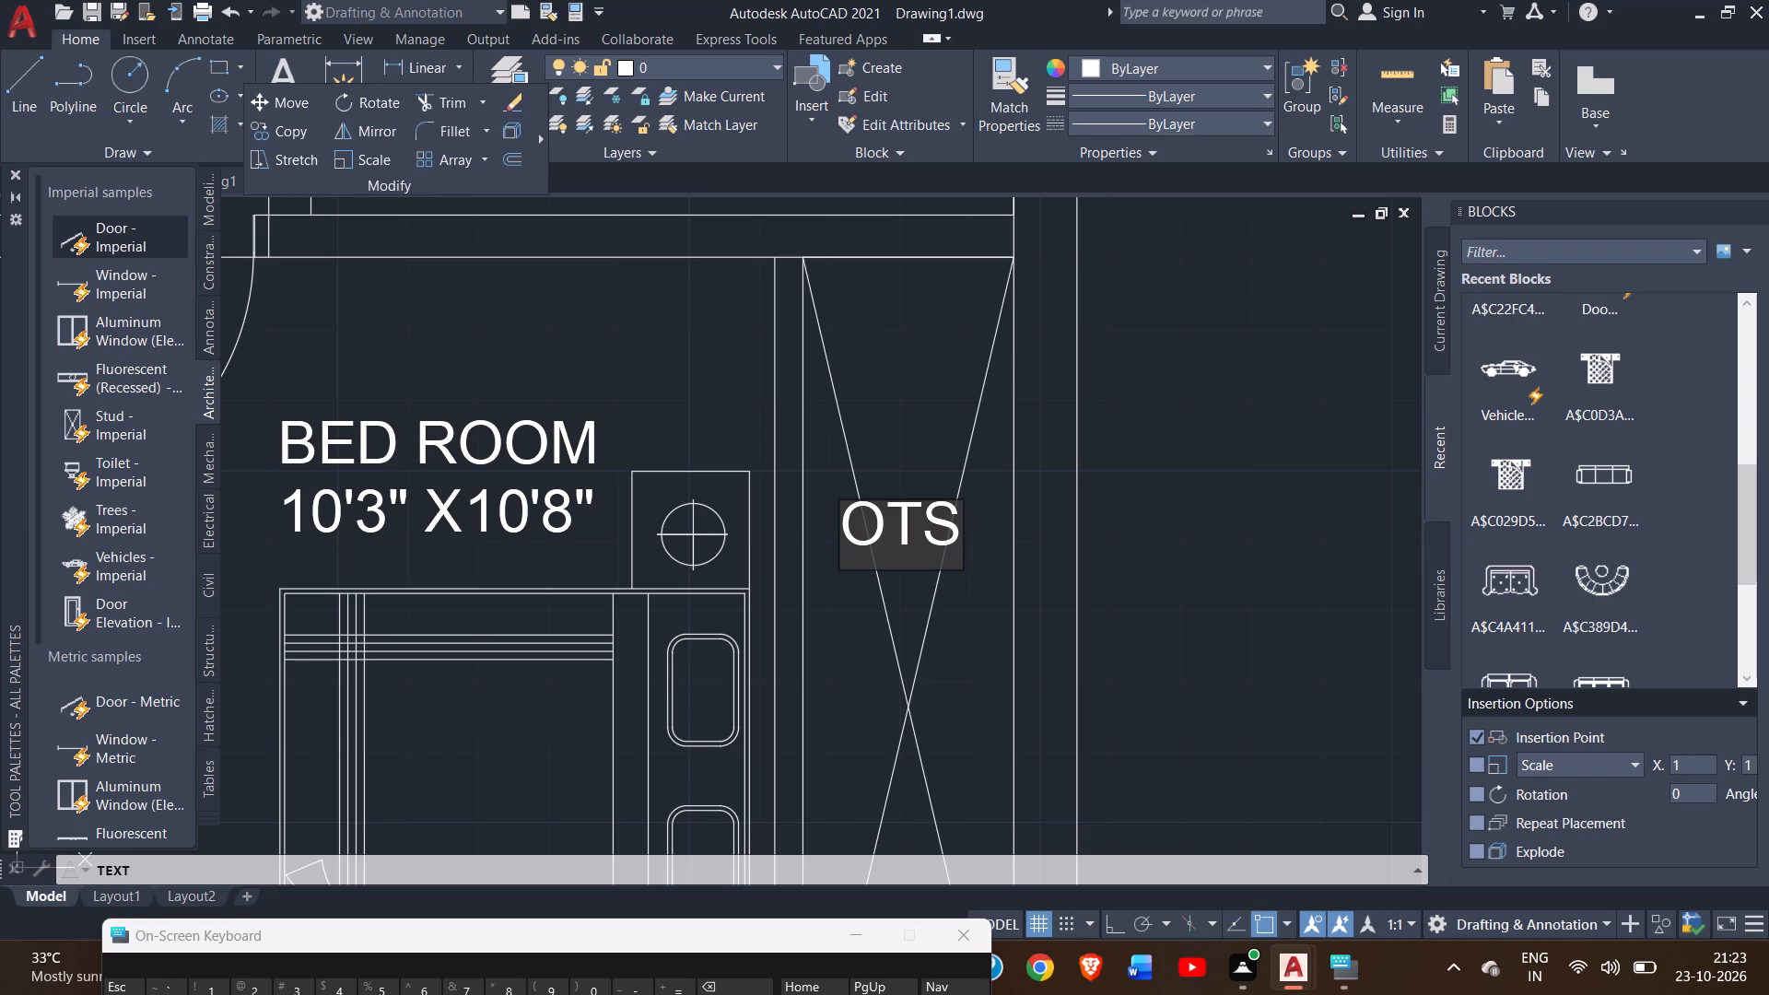
Add the title text PROPOSED HOUSE PLAN in the empty space below the open balcony.
{"action": "scroll", "coordinate": [838, 650], "scroll_direction": "down", "scroll_amount": 3, "text": "ctrl"}
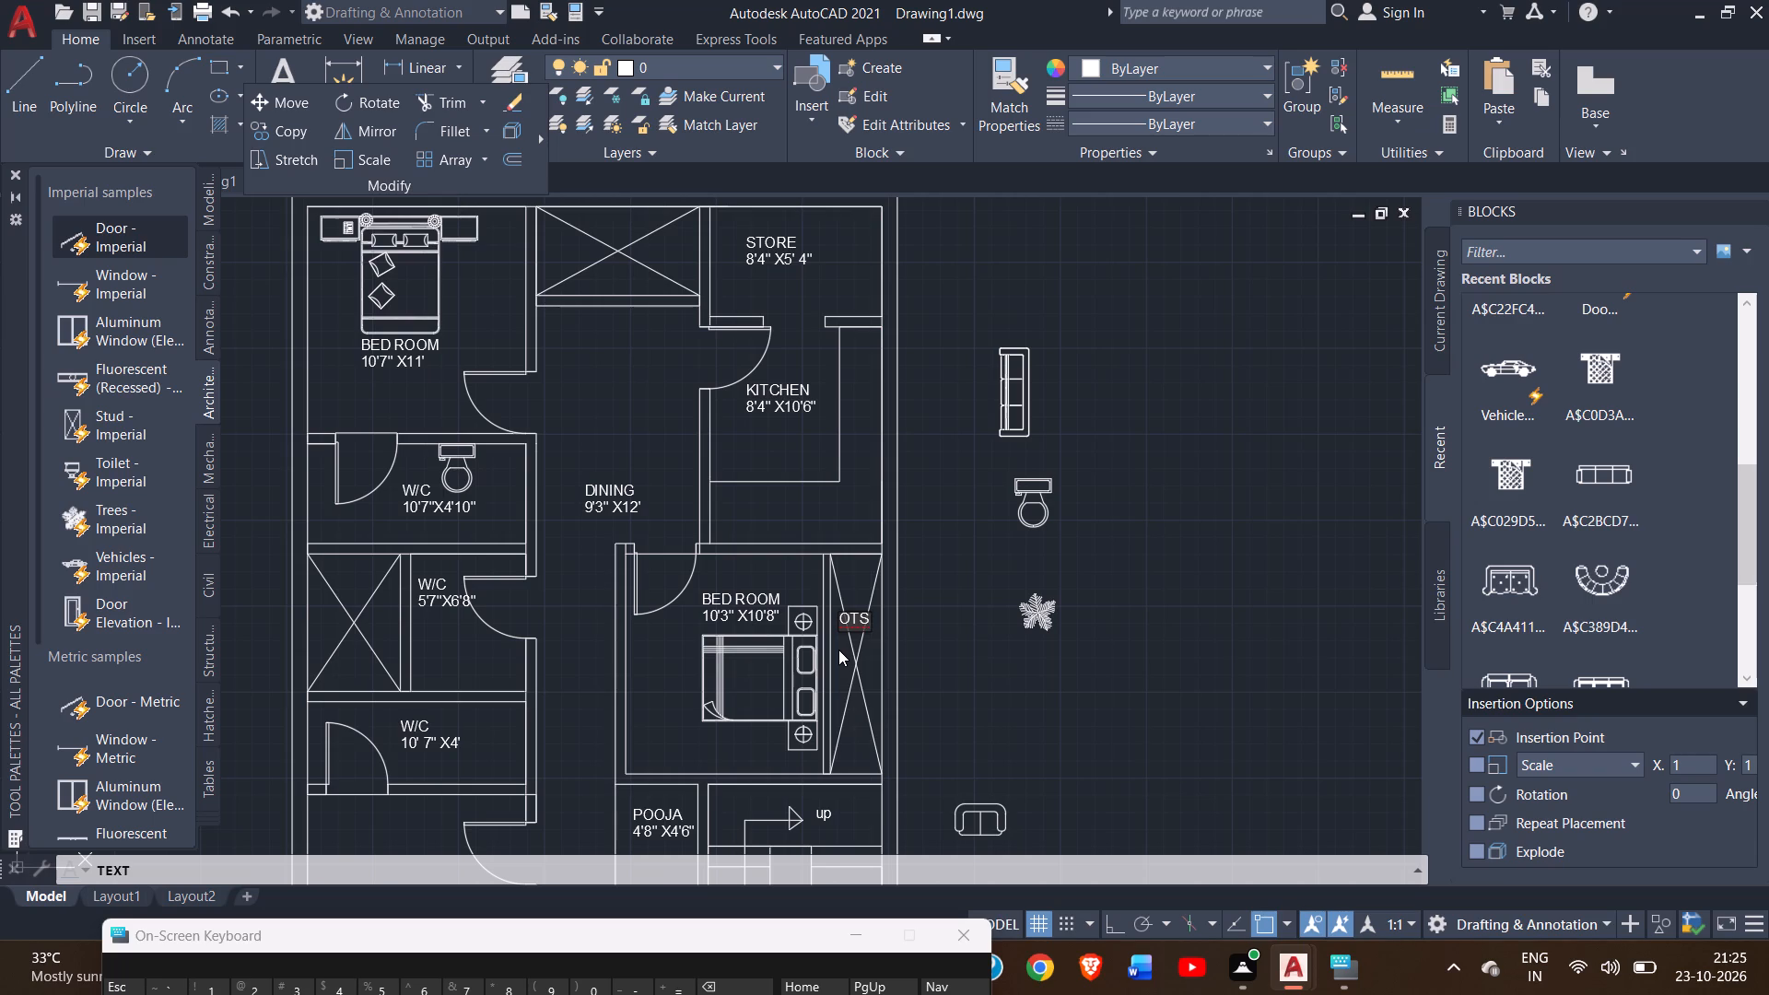
{"action": "scroll", "coordinate": [850, 639], "scroll_direction": "down", "scroll_amount": 2, "text": "ctrl"}
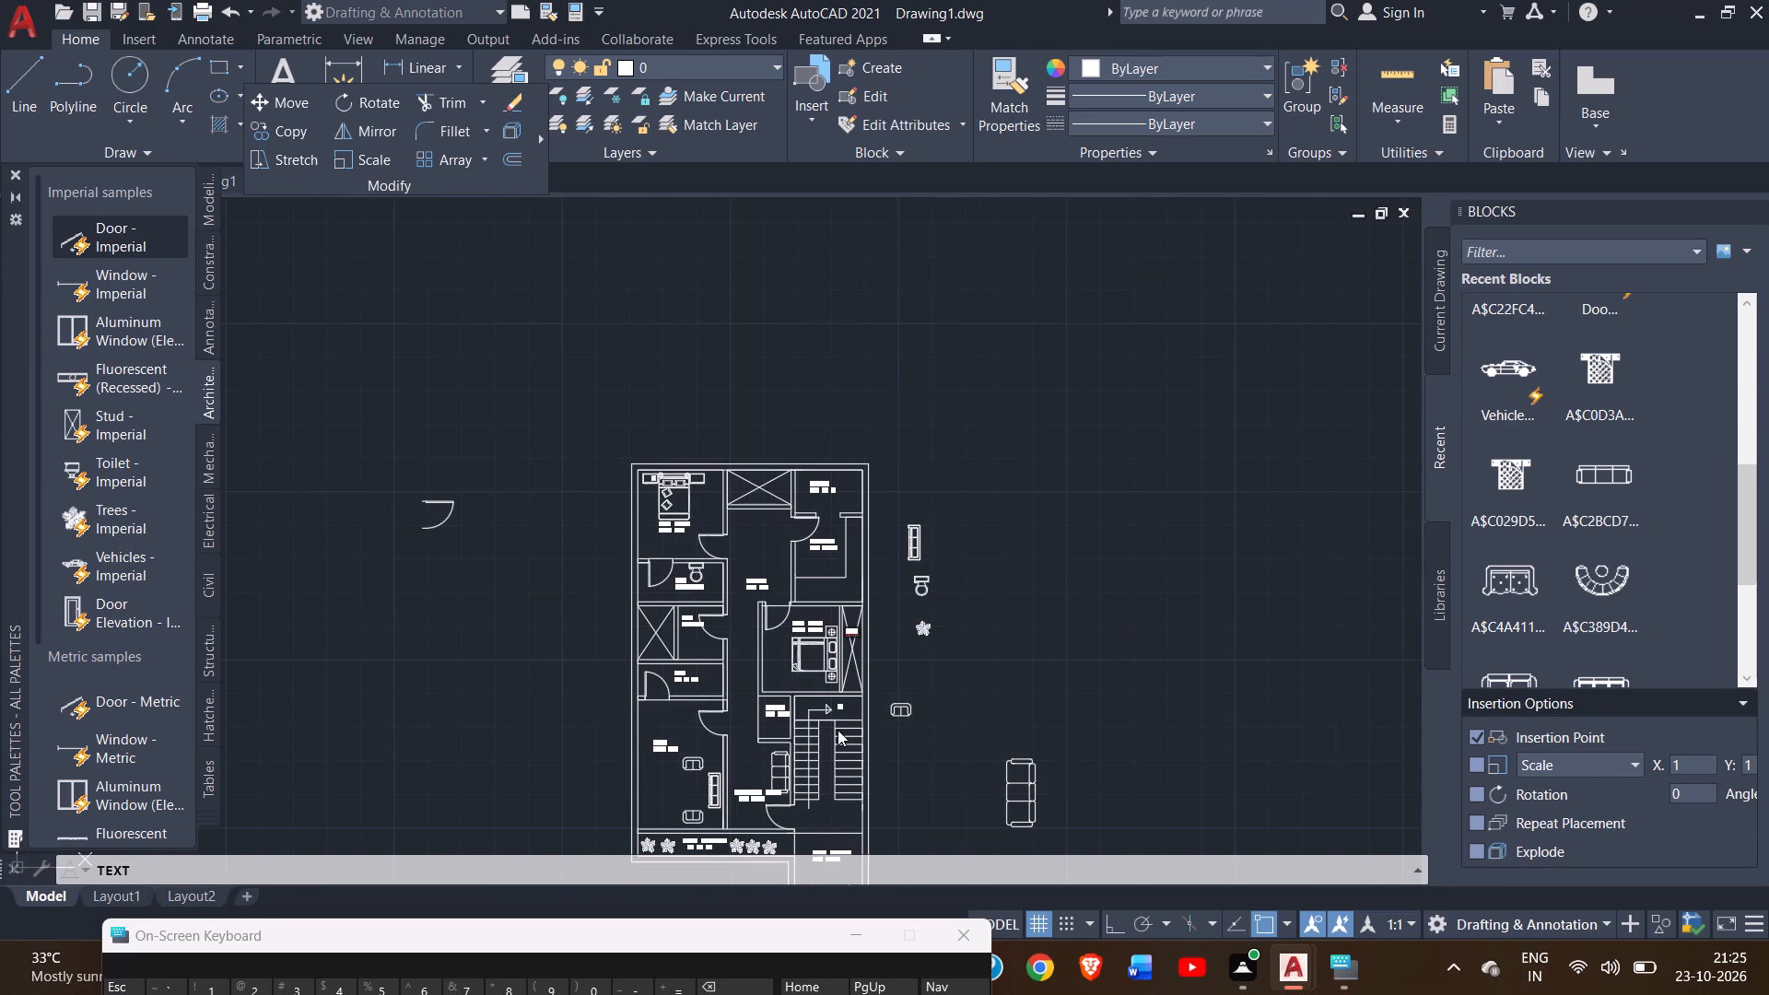
{"action": "scroll", "coordinate": [838, 730], "scroll_direction": "down", "scroll_amount": 1, "text": "ctrl"}
{"action": "scroll", "coordinate": [737, 834], "scroll_direction": "up", "scroll_amount": 3, "text": "ctrl"}
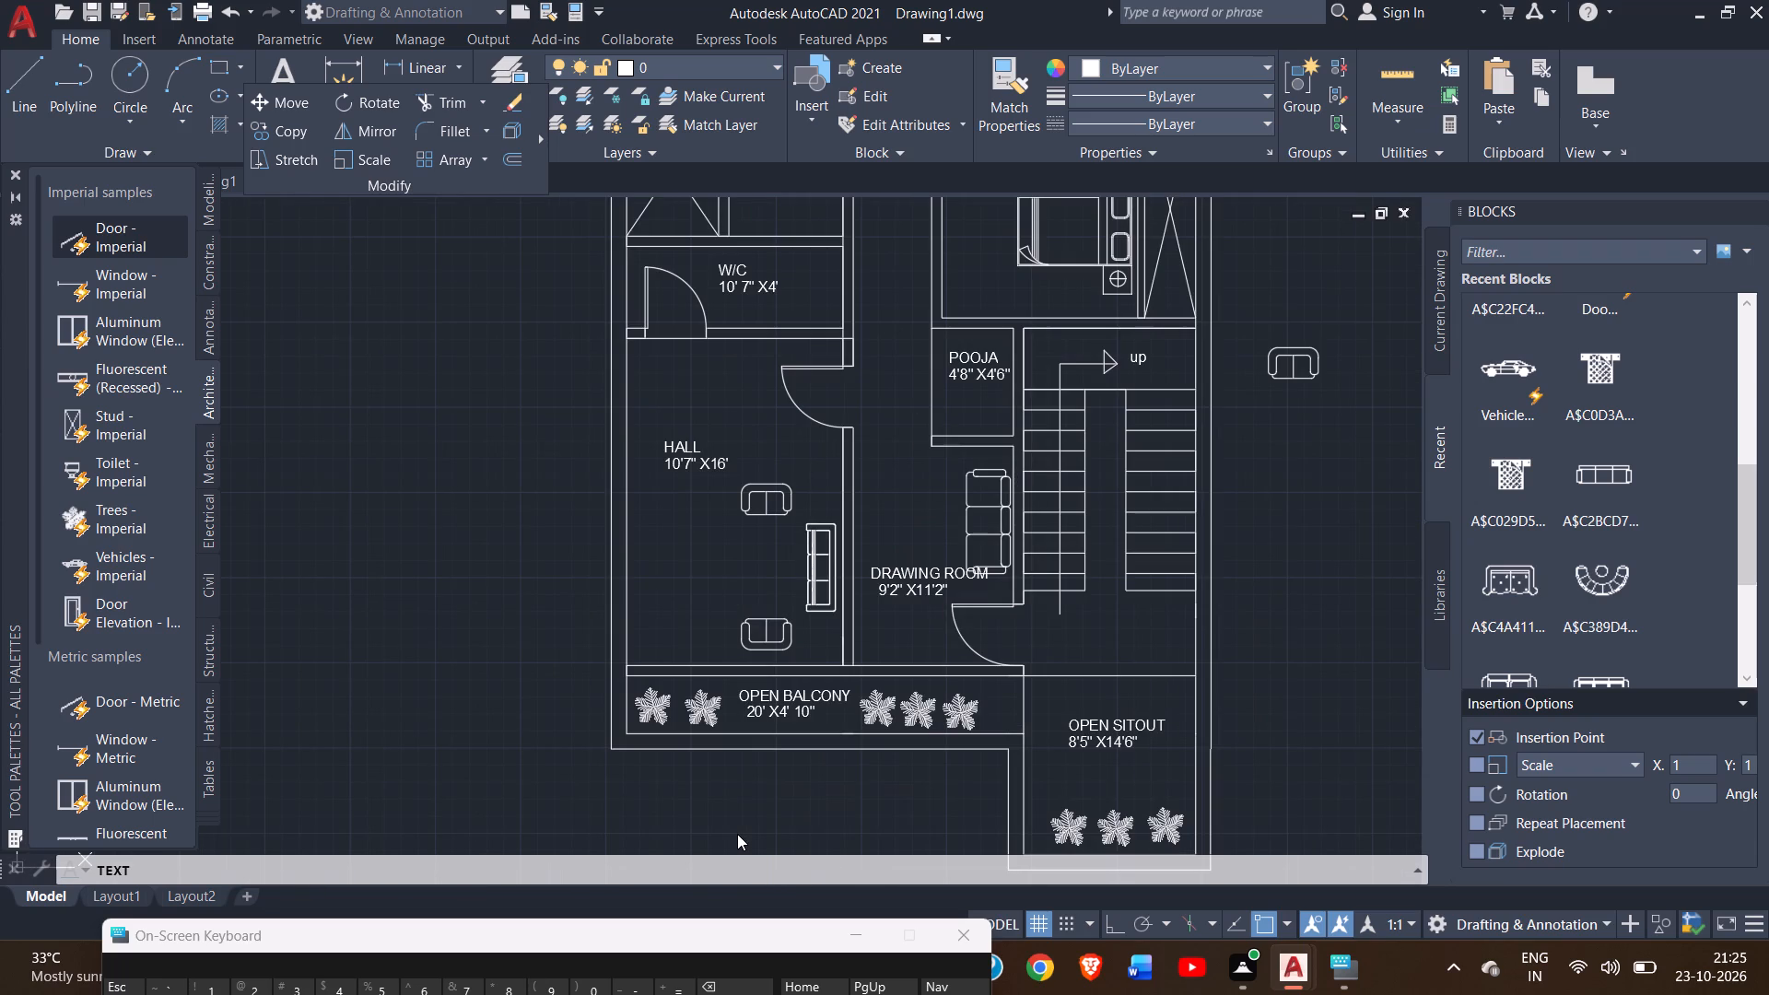
{"action": "scroll", "coordinate": [737, 834], "scroll_direction": "down", "scroll_amount": 3, "text": "ctrl"}
{"action": "left_click", "coordinate": [737, 834]}
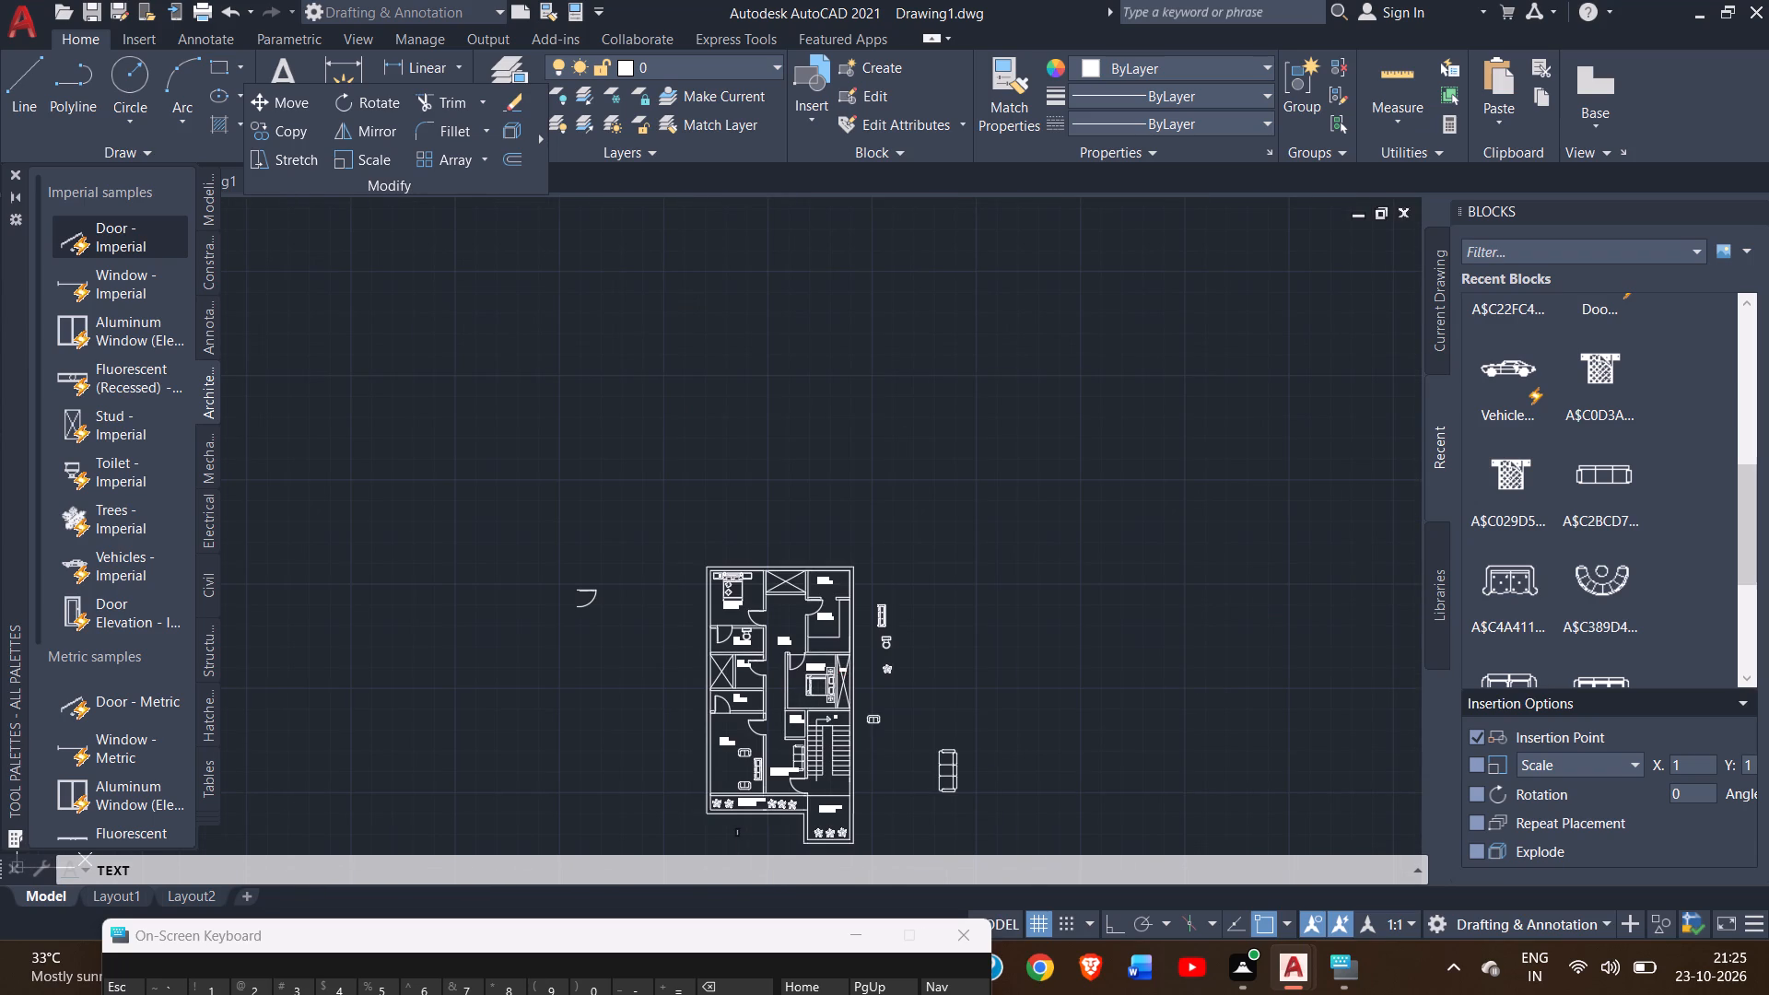
{"action": "scroll", "coordinate": [737, 834], "scroll_direction": "down", "scroll_amount": 1, "text": "ctrl"}
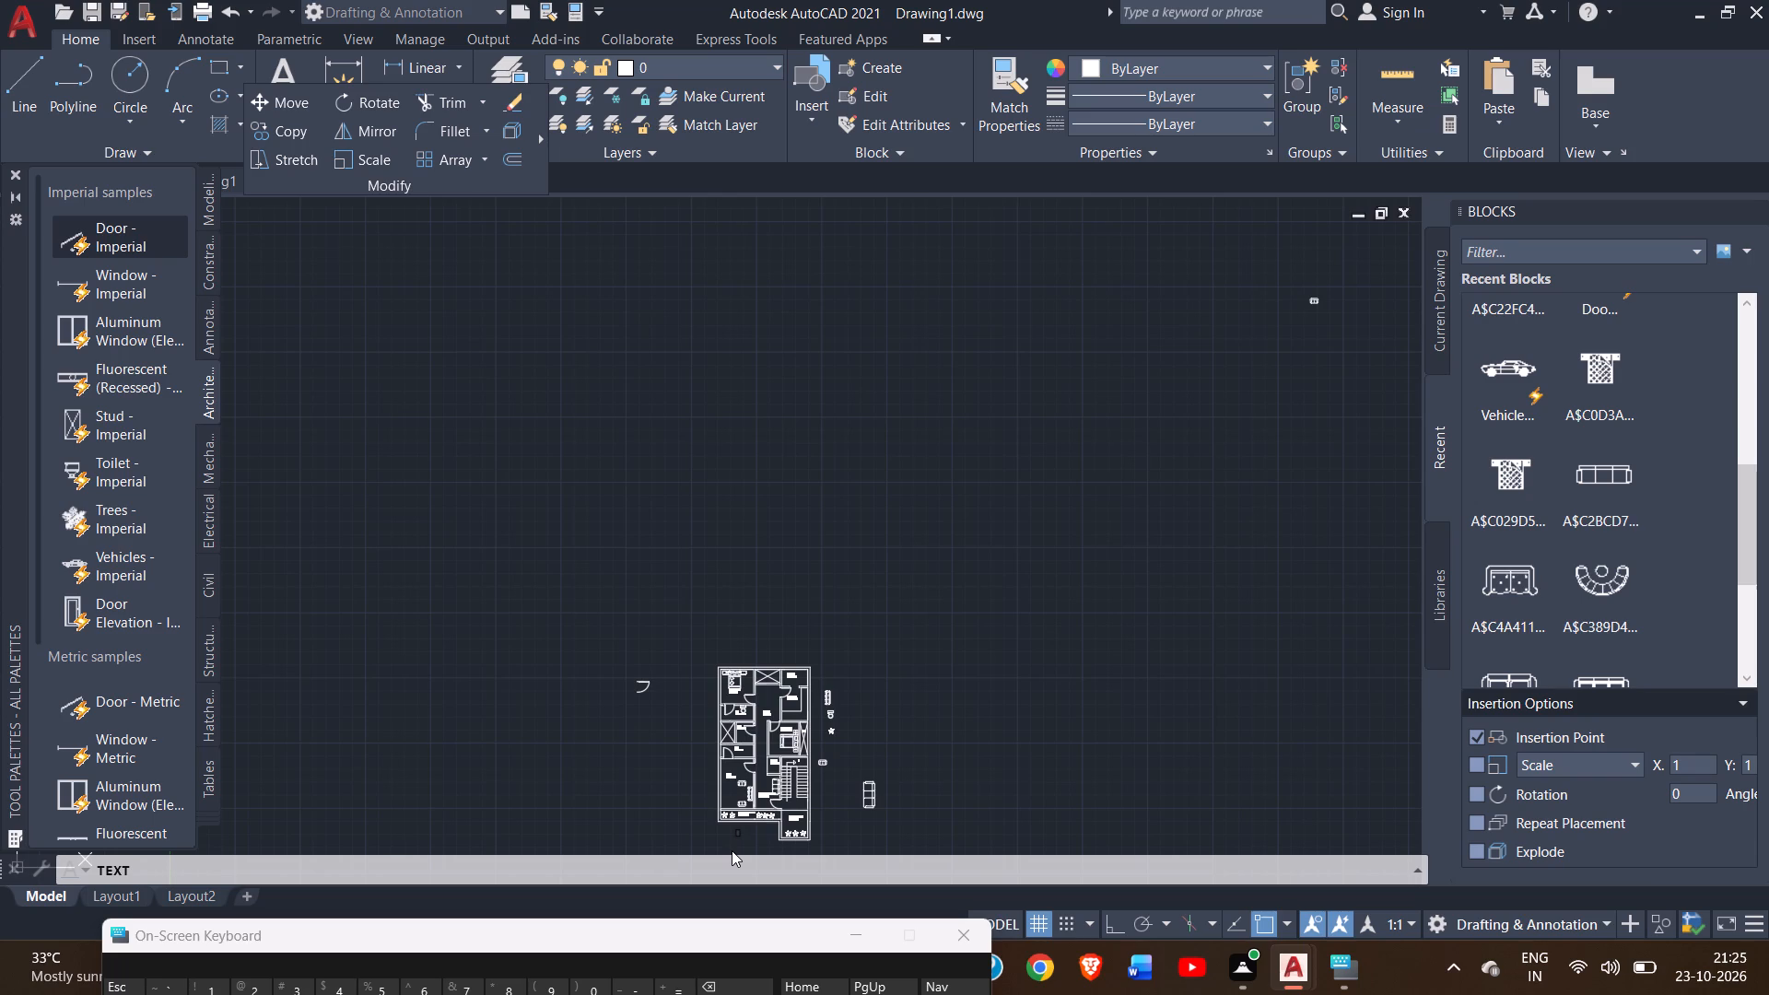
{"action": "scroll", "coordinate": [732, 850], "scroll_direction": "up", "scroll_amount": 8, "text": "ctrl"}
{"action": "scroll", "coordinate": [732, 850], "scroll_direction": "down", "scroll_amount": 1, "text": "ctrl"}
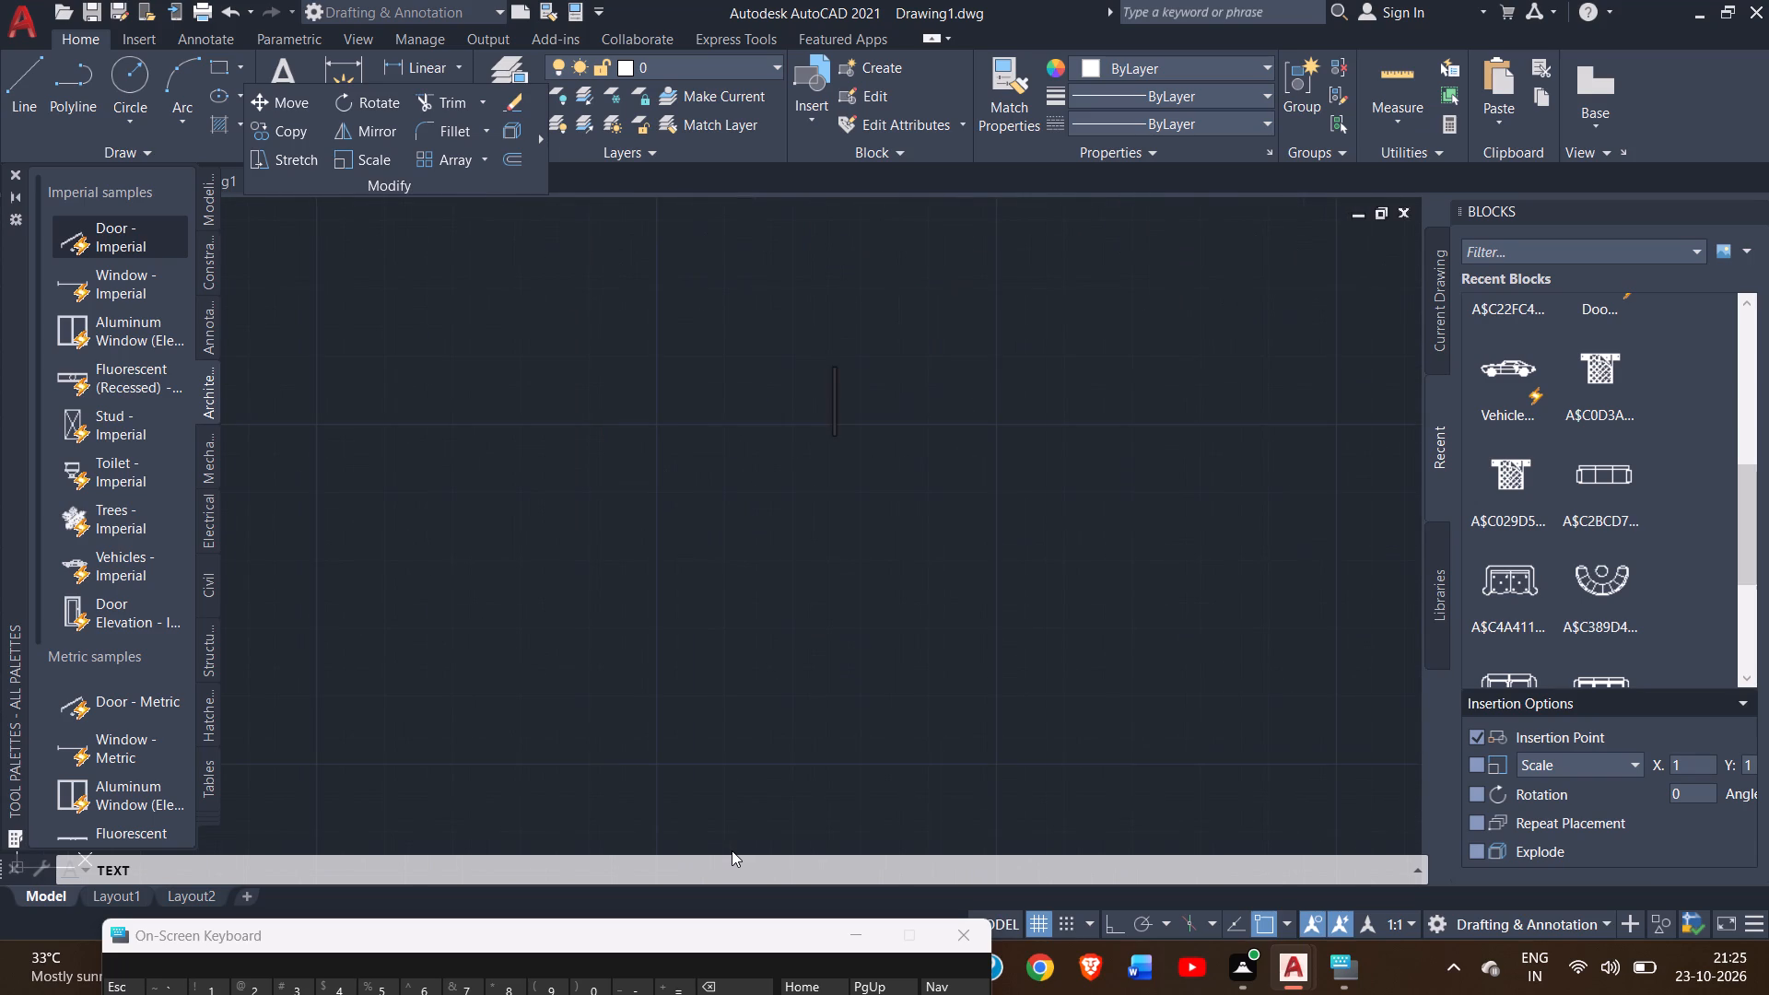
{"action": "scroll", "coordinate": [732, 850], "scroll_direction": "down", "scroll_amount": 1, "text": "ctrl"}
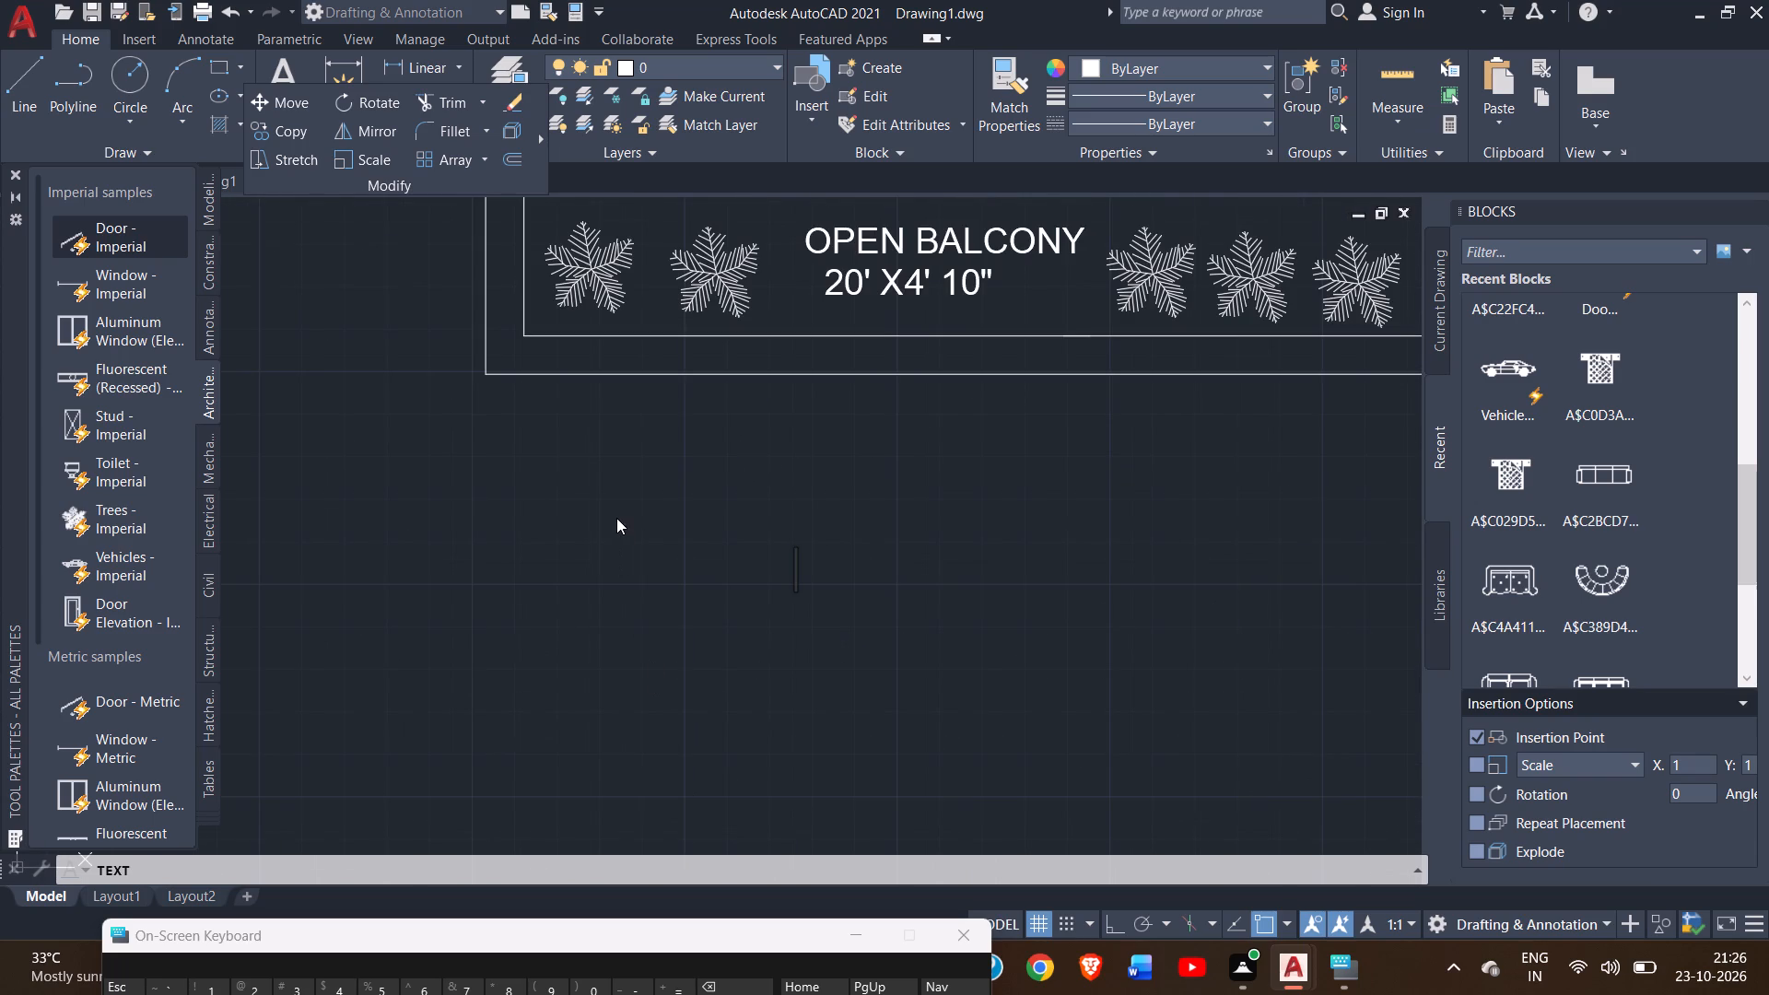
{"action": "left_click", "coordinate": [616, 514]}
{"action": "left_click", "coordinate": [597, 566]}
{"action": "type", "text": "PR"}
{"action": "type", "text": "OPOSED"}
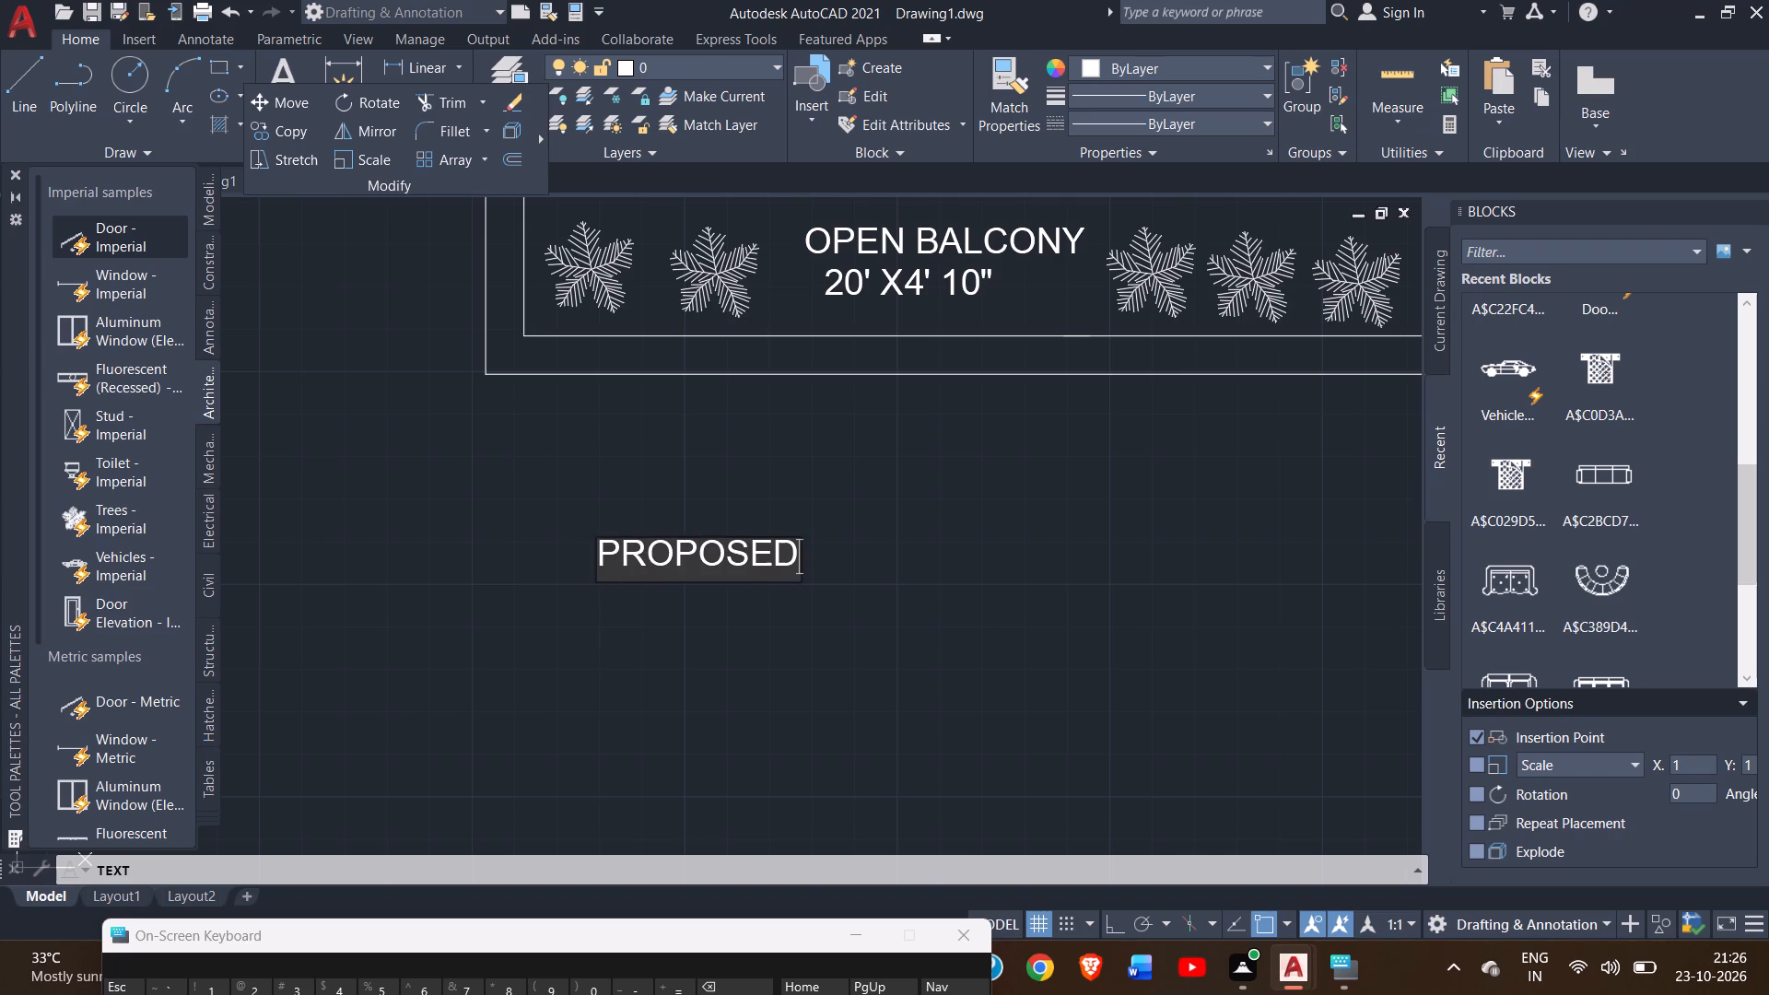
{"action": "key", "text": "space"}
{"action": "type", "text": "HOUSE"}
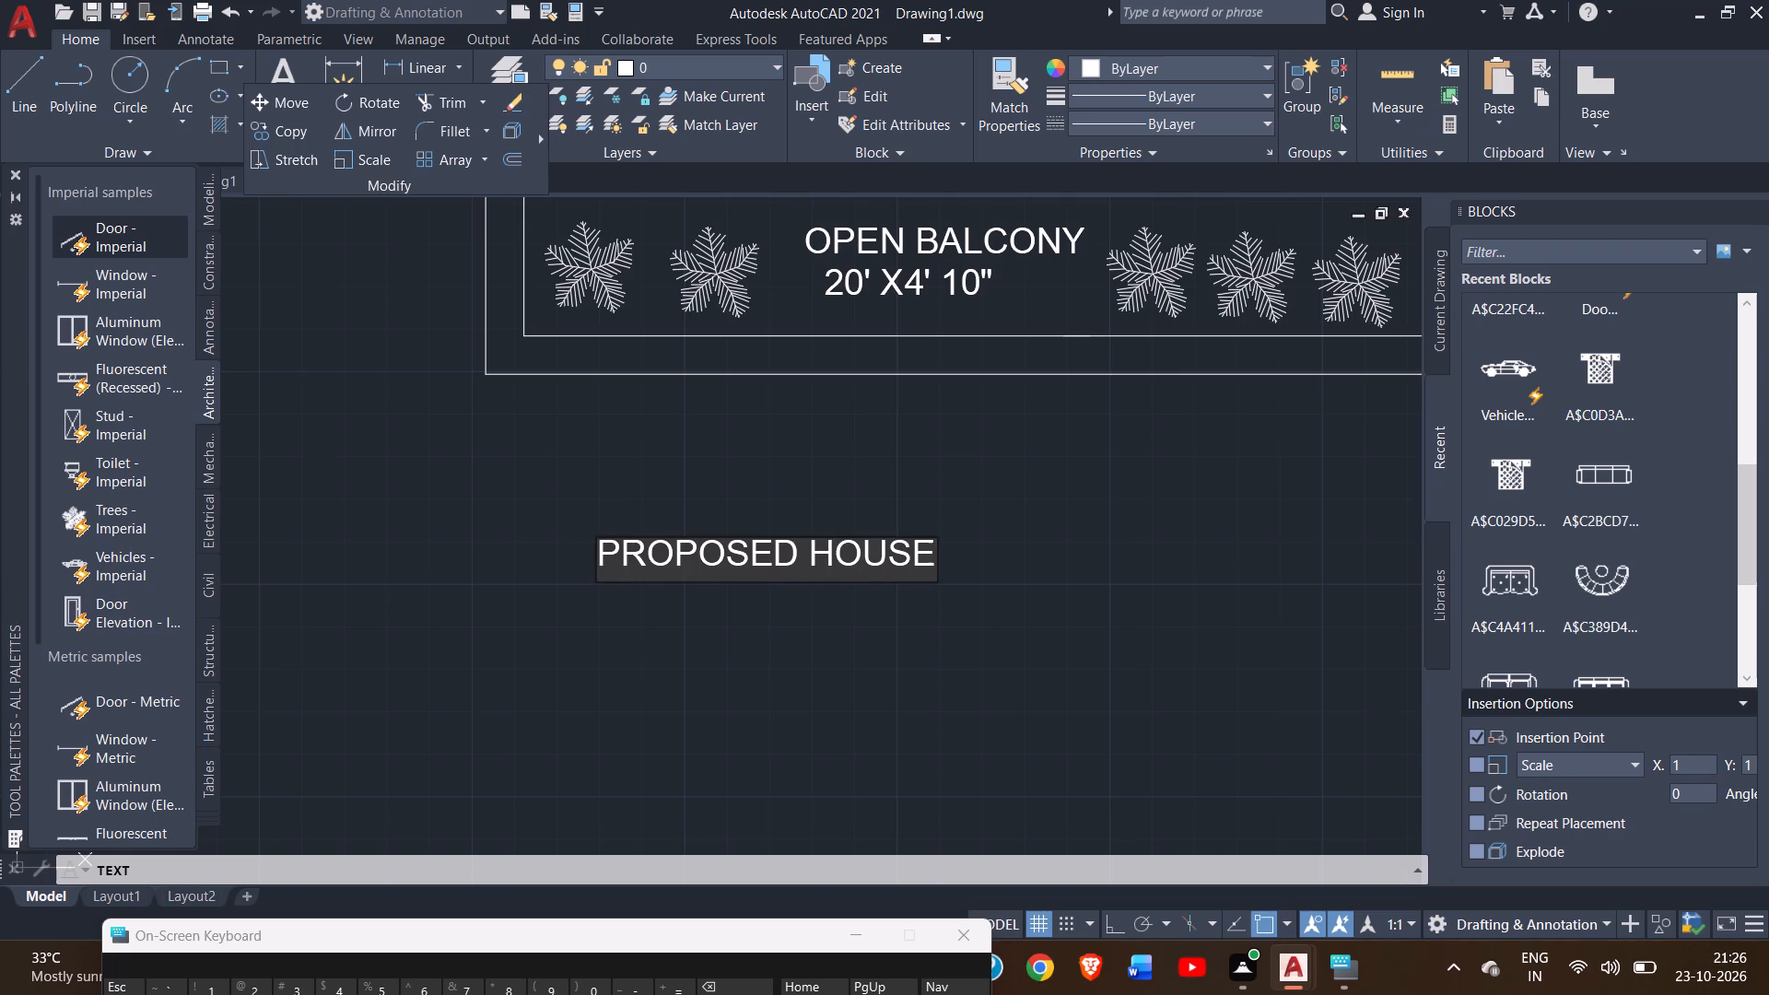
{"action": "key", "text": "space"}
{"action": "type", "text": "PLAN"}
{"action": "key", "text": "Return"}
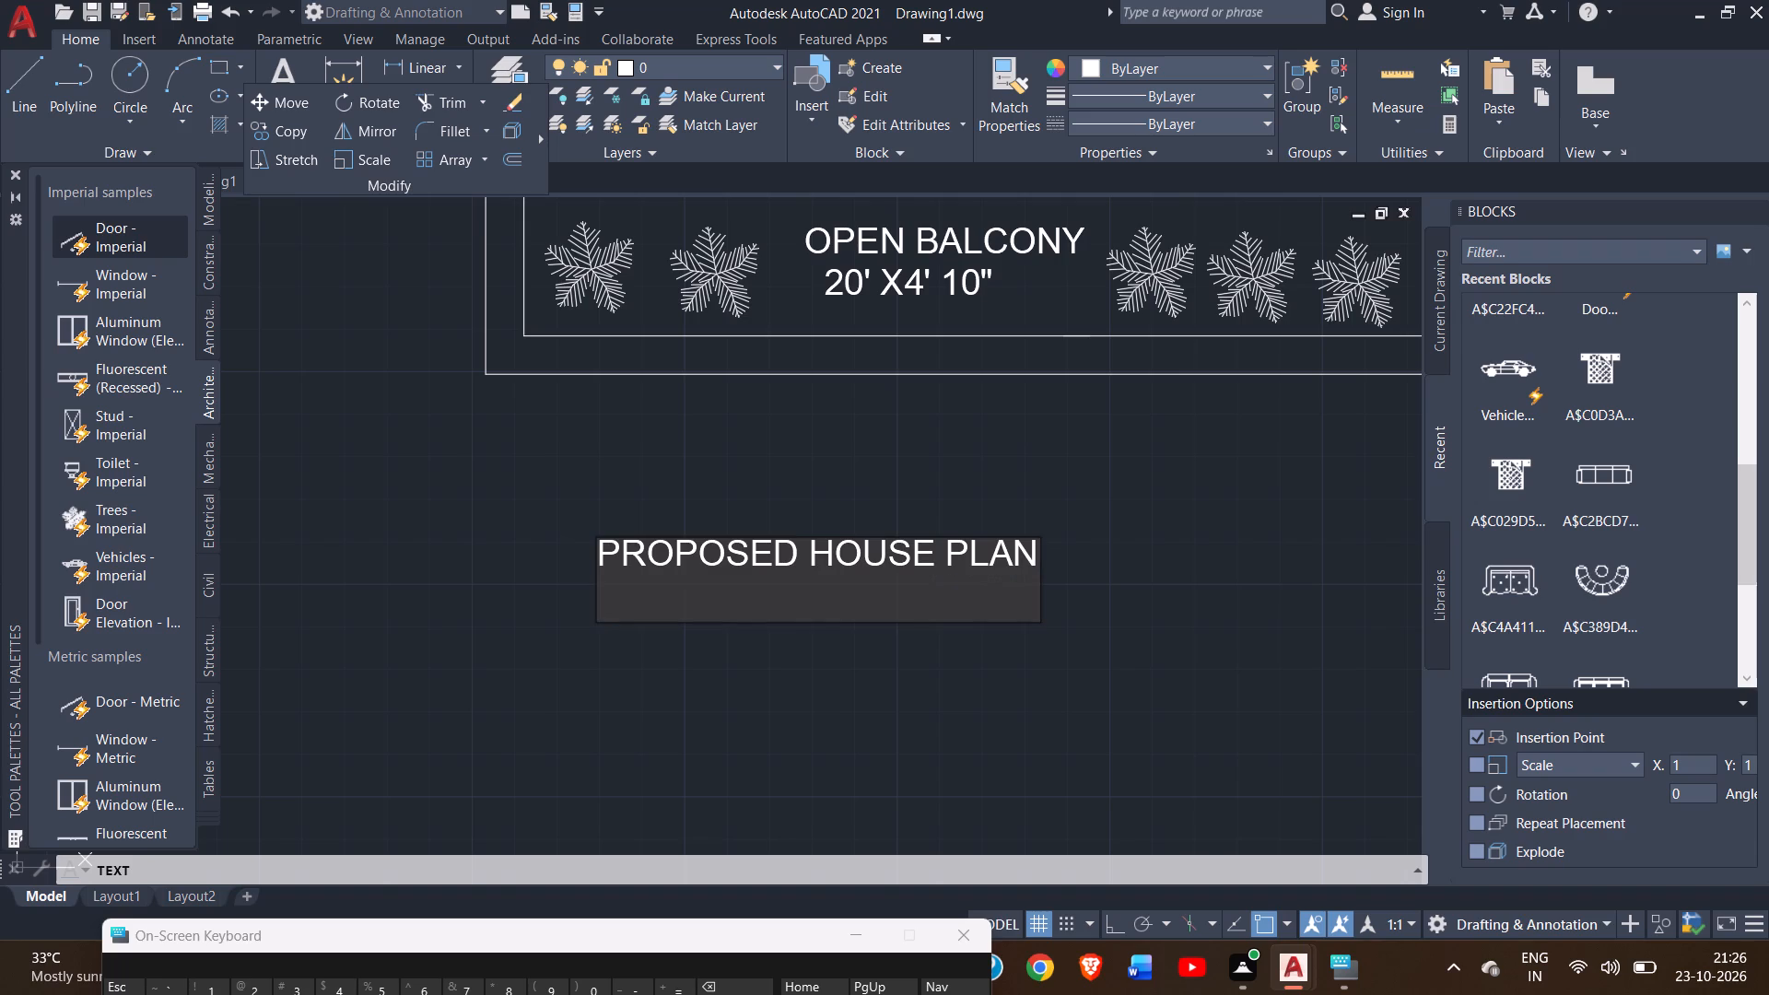
Add the overall plan size 29'6" X54'10" as a second line under the PROPOSED HOUSE PLAN title.
{"action": "type", "text": "29'"}
{"action": "key", "text": "6"}
{"action": "key", "text": "shift+quotedbl"}
{"action": "key", "text": "space"}
{"action": "type", "text": "X"}
{"action": "type", "text": "54'"}
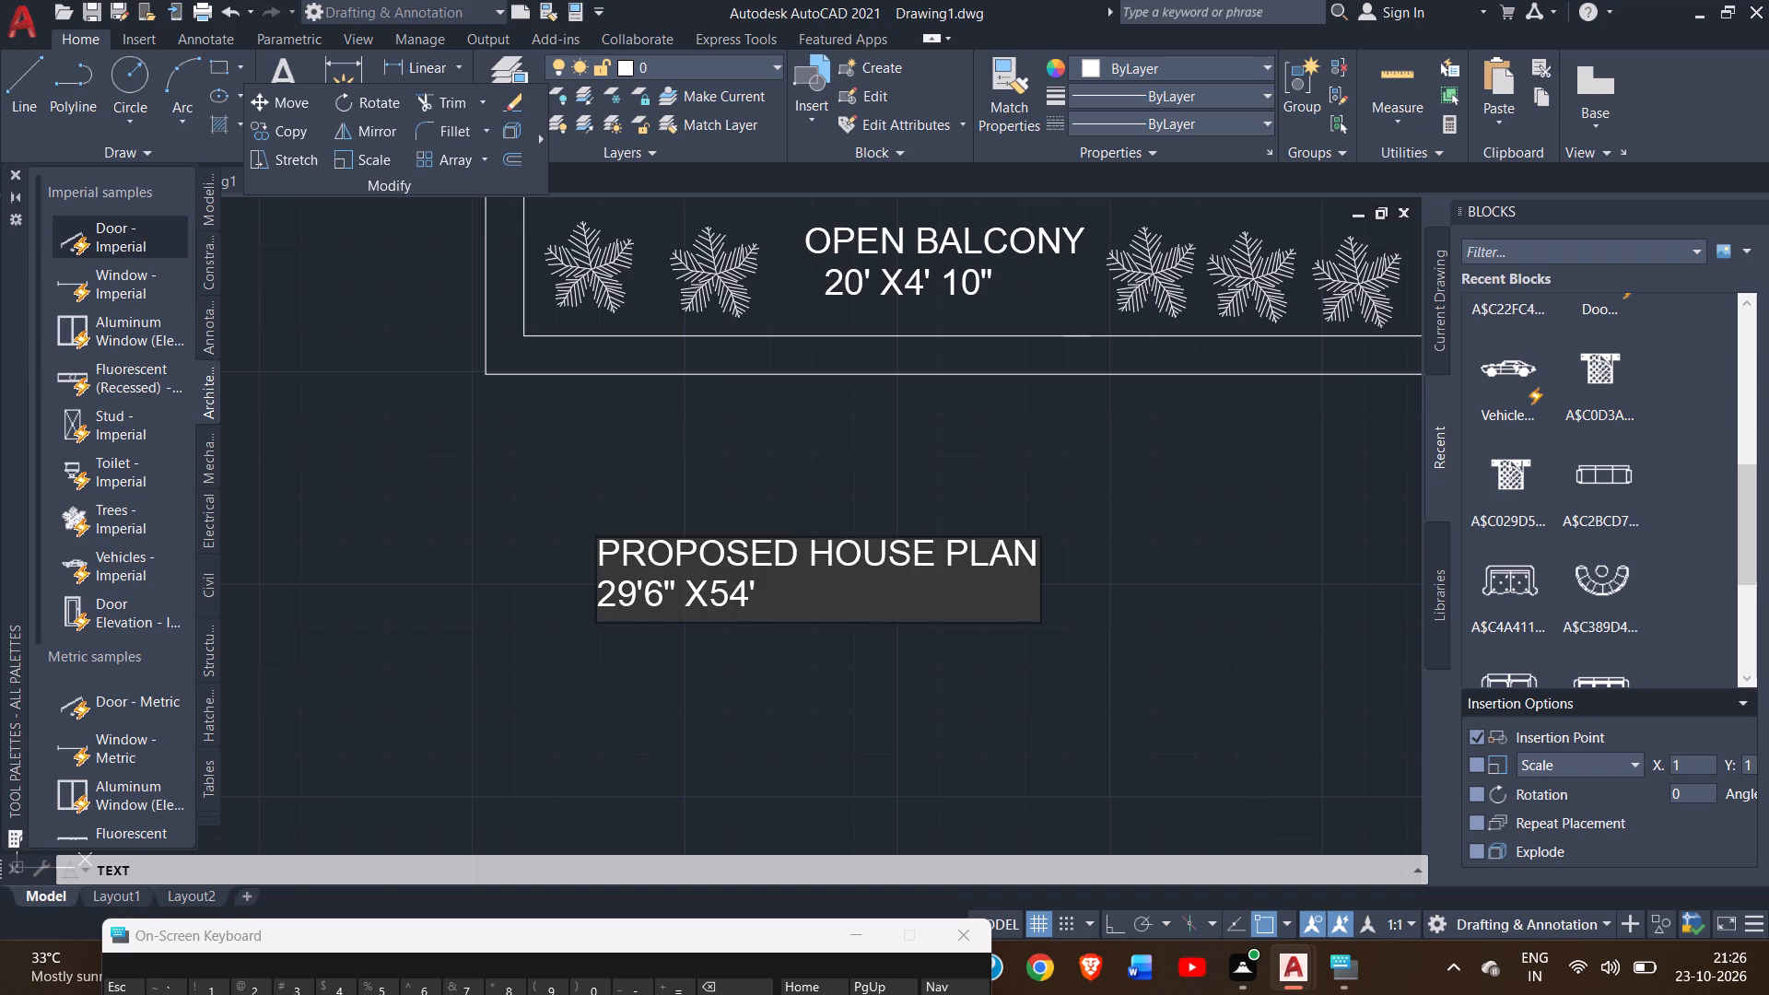
{"action": "type", "text": "10"}
{"action": "key", "text": "shift+quotedbl"}
Append the area 1617.58SQF after the plan size on the same line, spaced apart from it, and finish the title text.
{"action": "key", "text": "space"}
{"action": "key", "text": "space"}
{"action": "key", "text": "space"}
{"action": "type", "text": "16"}
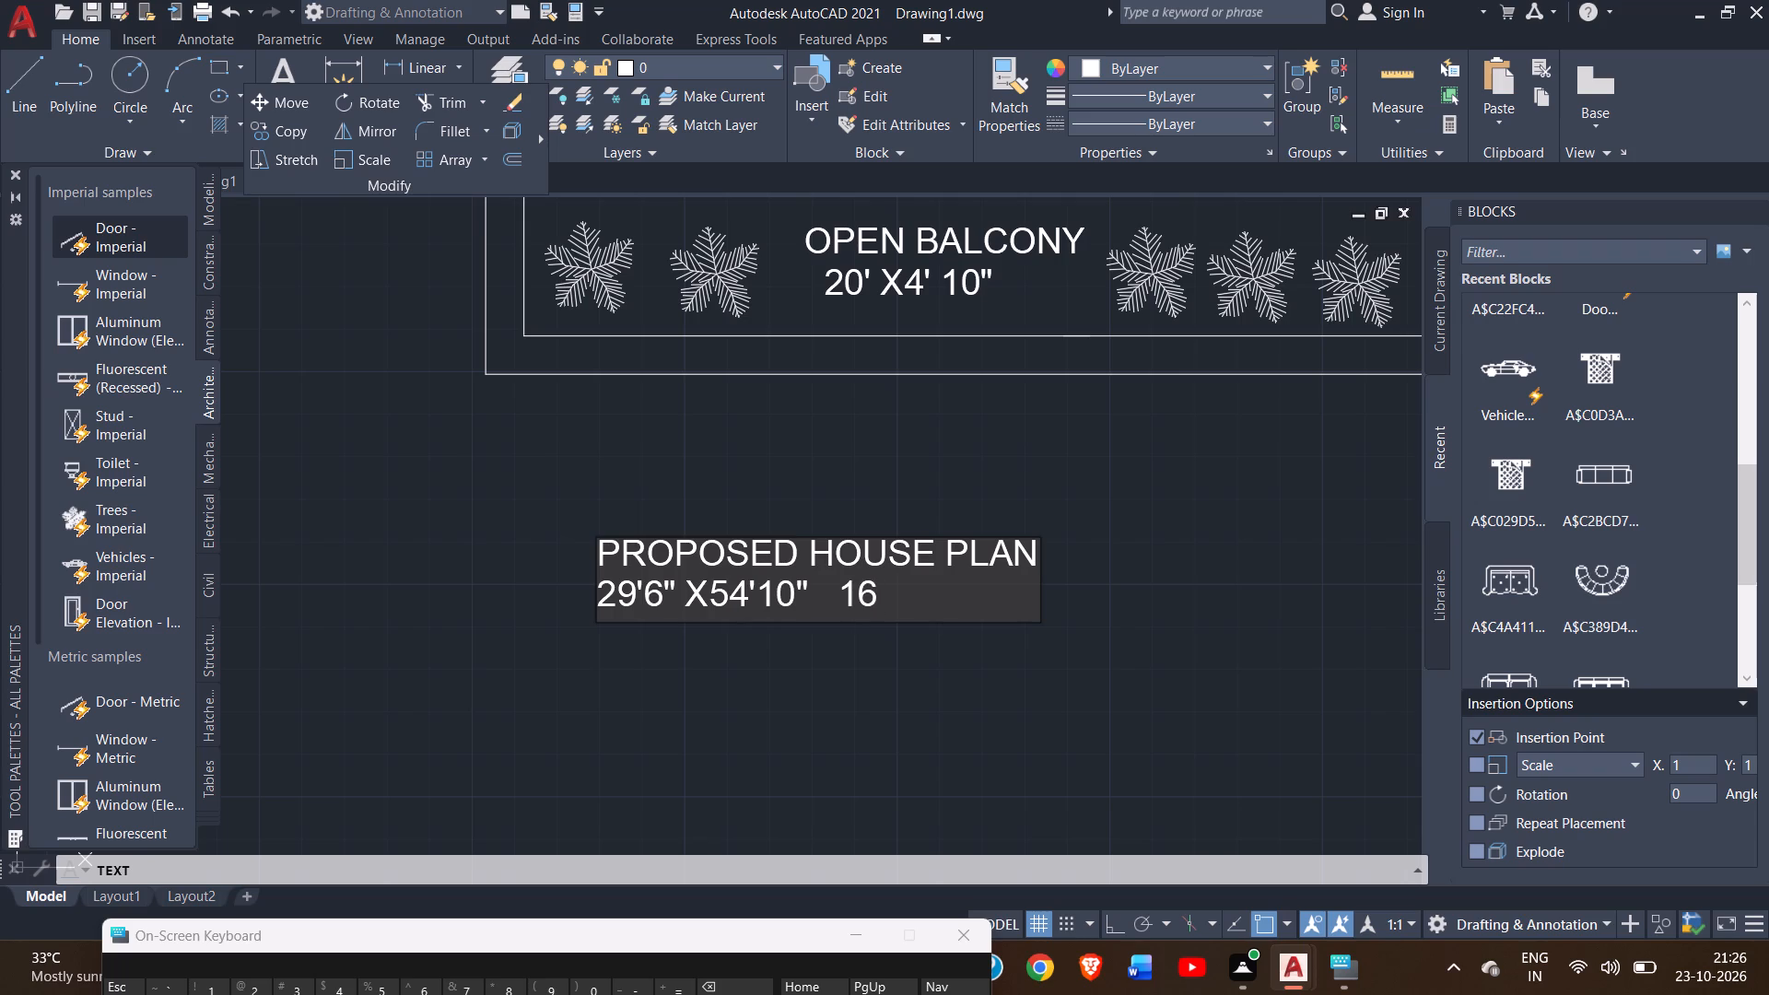
{"action": "type", "text": "17"}
{"action": "key", "text": "period"}
{"action": "key", "text": "5"}
{"action": "key", "text": "8"}
{"action": "key", "text": "s"}
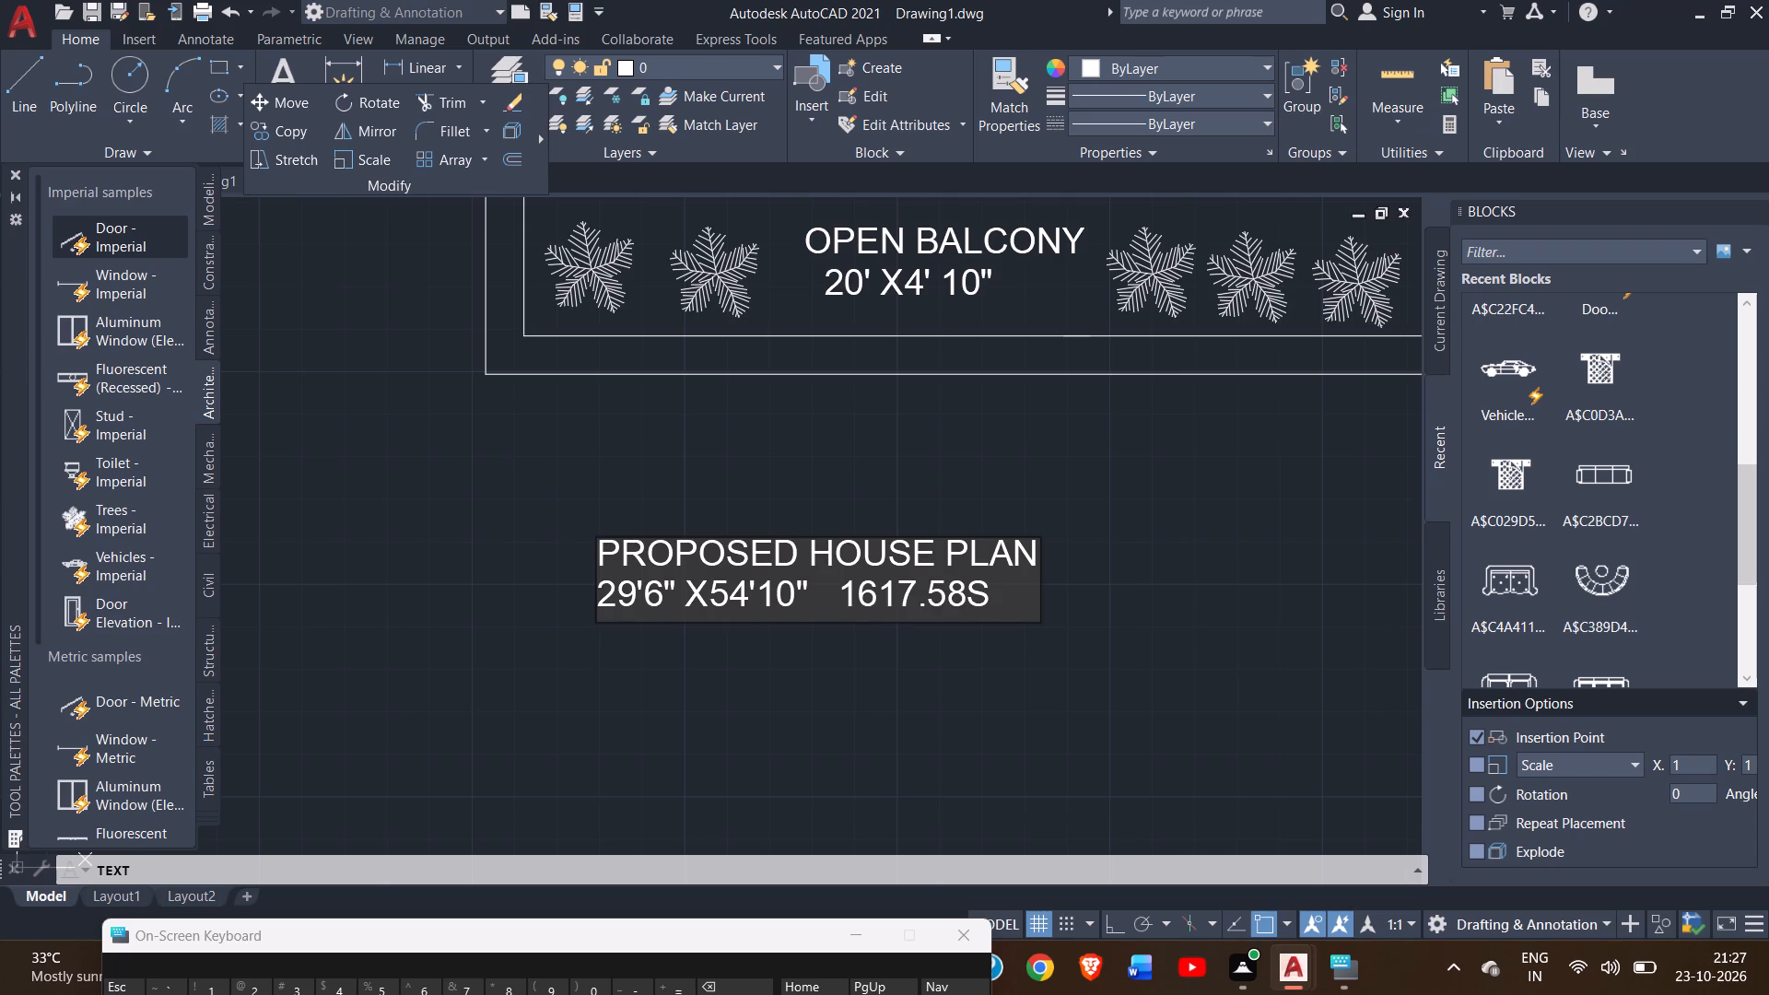
{"action": "key", "text": "q"}
{"action": "key", "text": "f"}
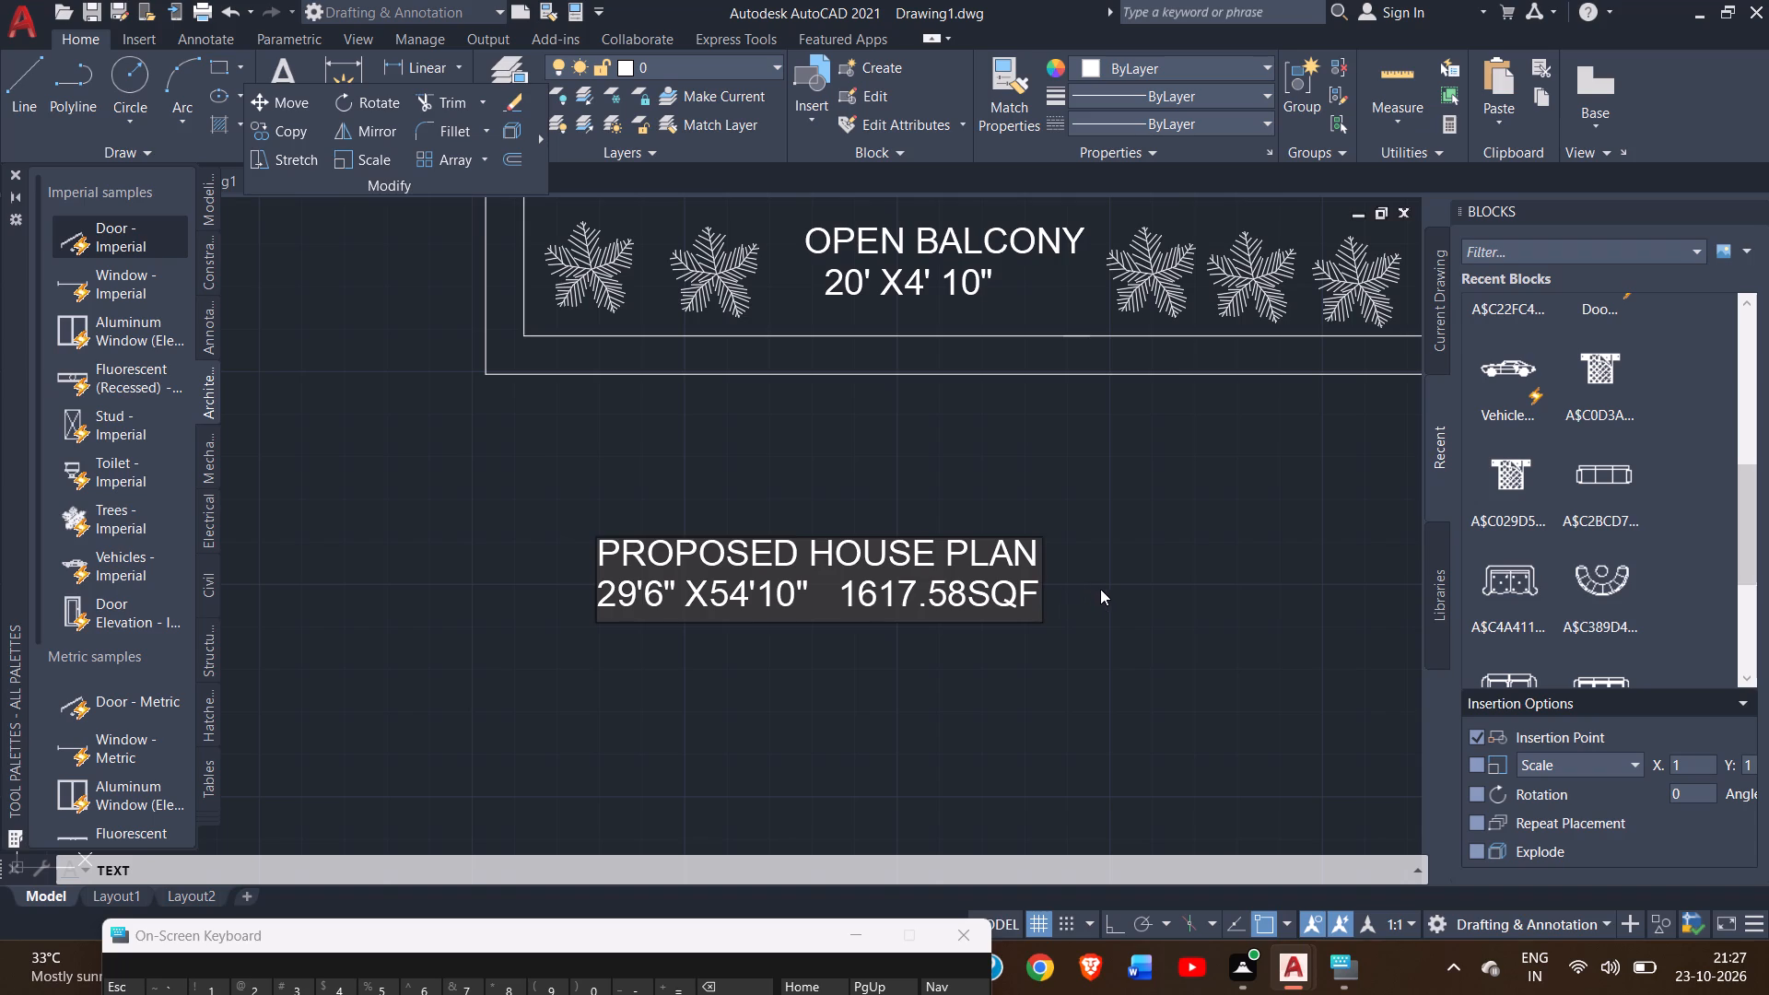
{"action": "key", "text": "space"}
{"action": "key", "text": "space"}
{"action": "key", "text": "space"}
{"action": "key", "text": "space"}
{"action": "key", "text": "space"}
{"action": "key", "text": "space"}
{"action": "key", "text": "space"}
{"action": "key", "text": "space"}
{"action": "key", "text": "space"}
{"action": "key", "text": "space"}
{"action": "key", "text": "space"}
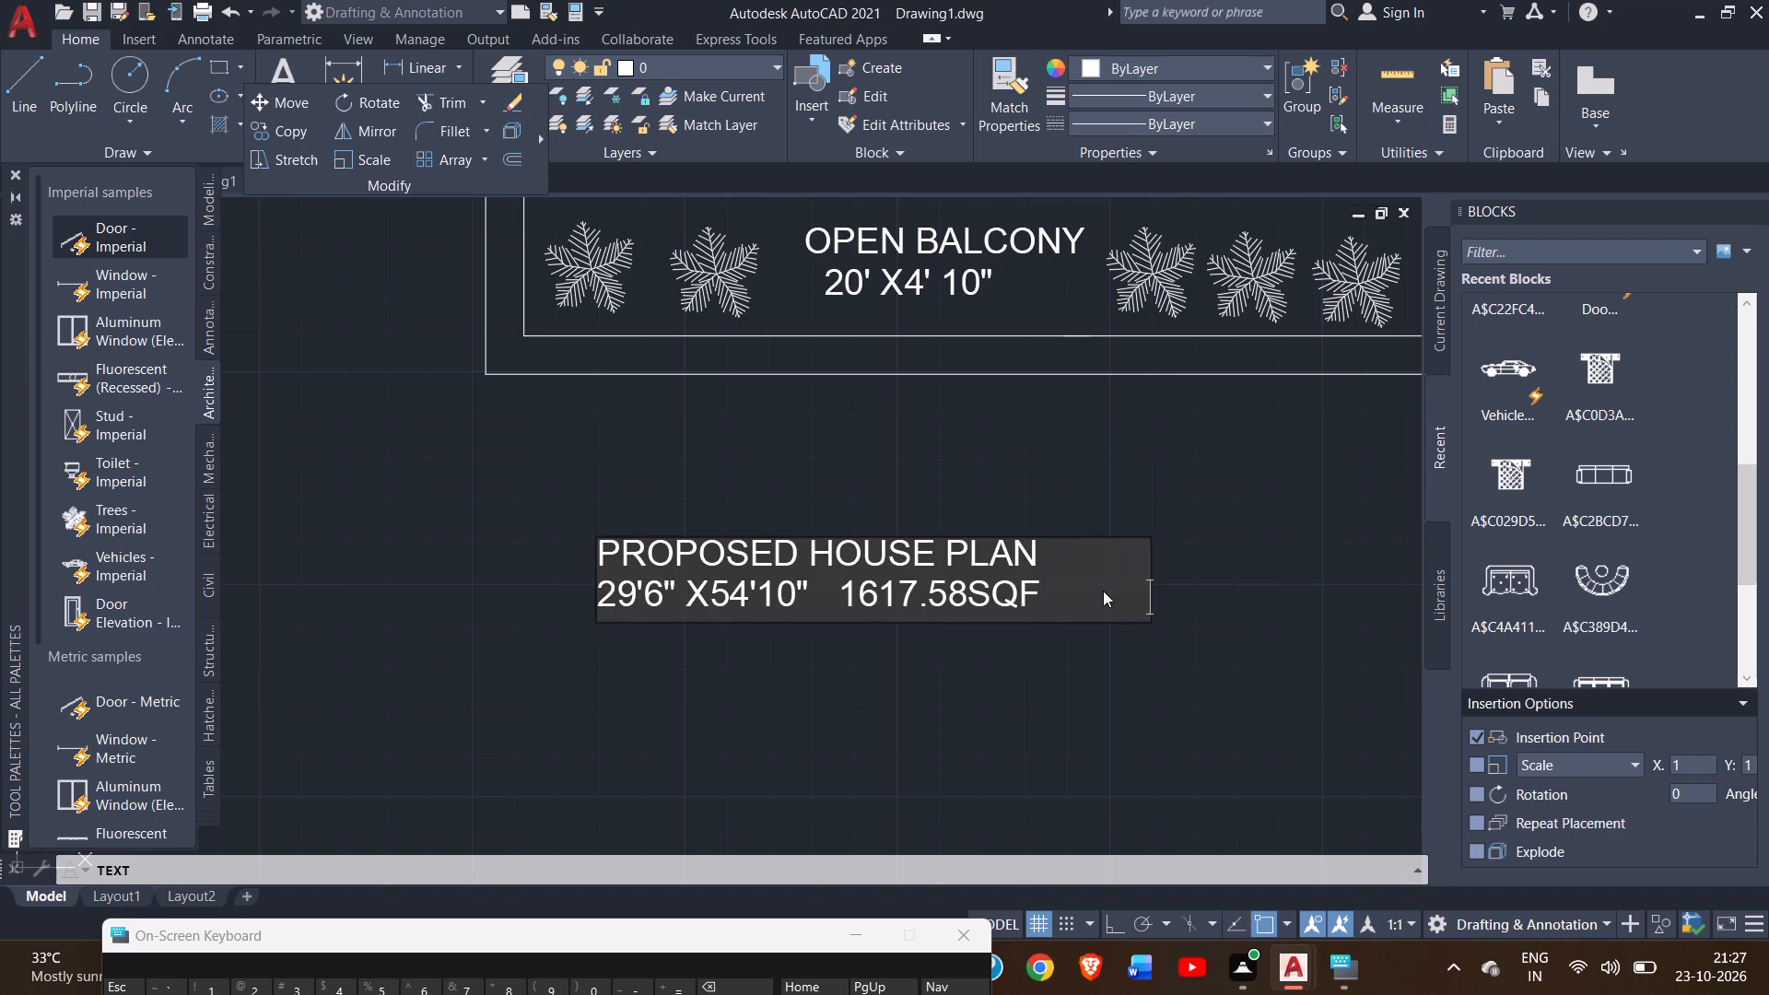
{"action": "key", "text": "space"}
{"action": "key", "text": "space"}
{"action": "left_click", "coordinate": [1162, 617]}
{"action": "right_click", "coordinate": [996, 513]}
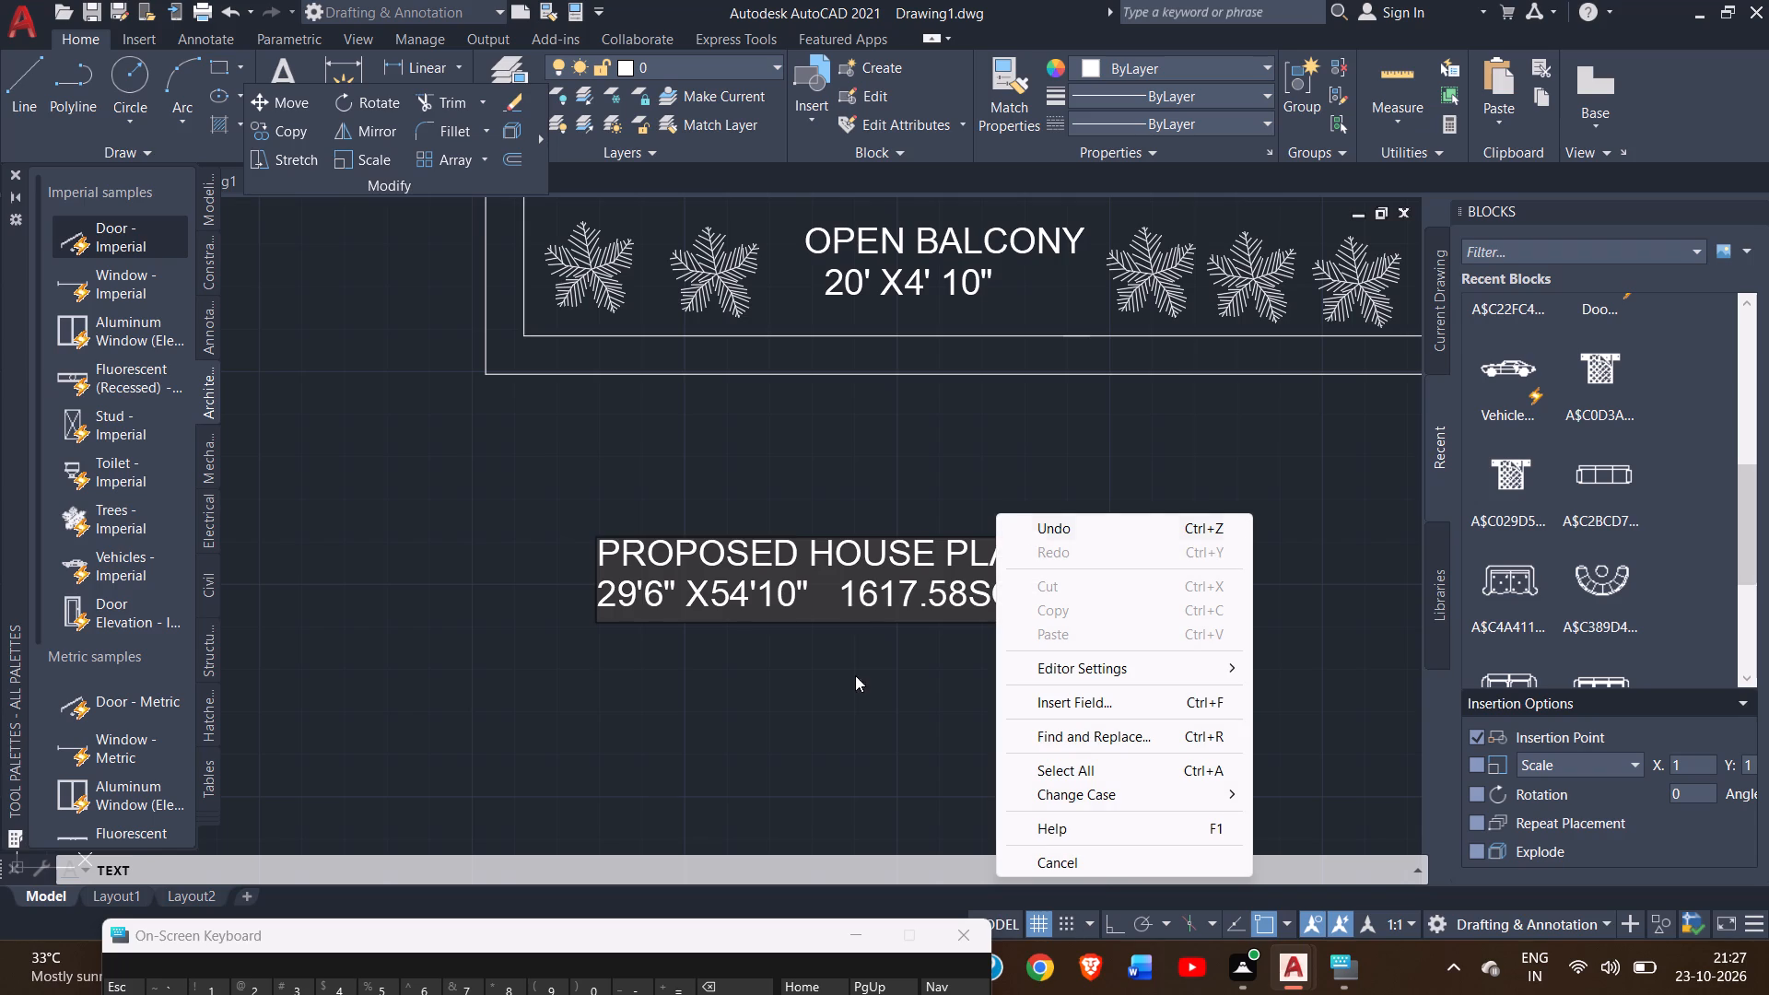
{"action": "left_click", "coordinate": [624, 813]}
{"action": "triple_click", "coordinate": [624, 813]}
{"action": "double_click", "coordinate": [624, 813]}
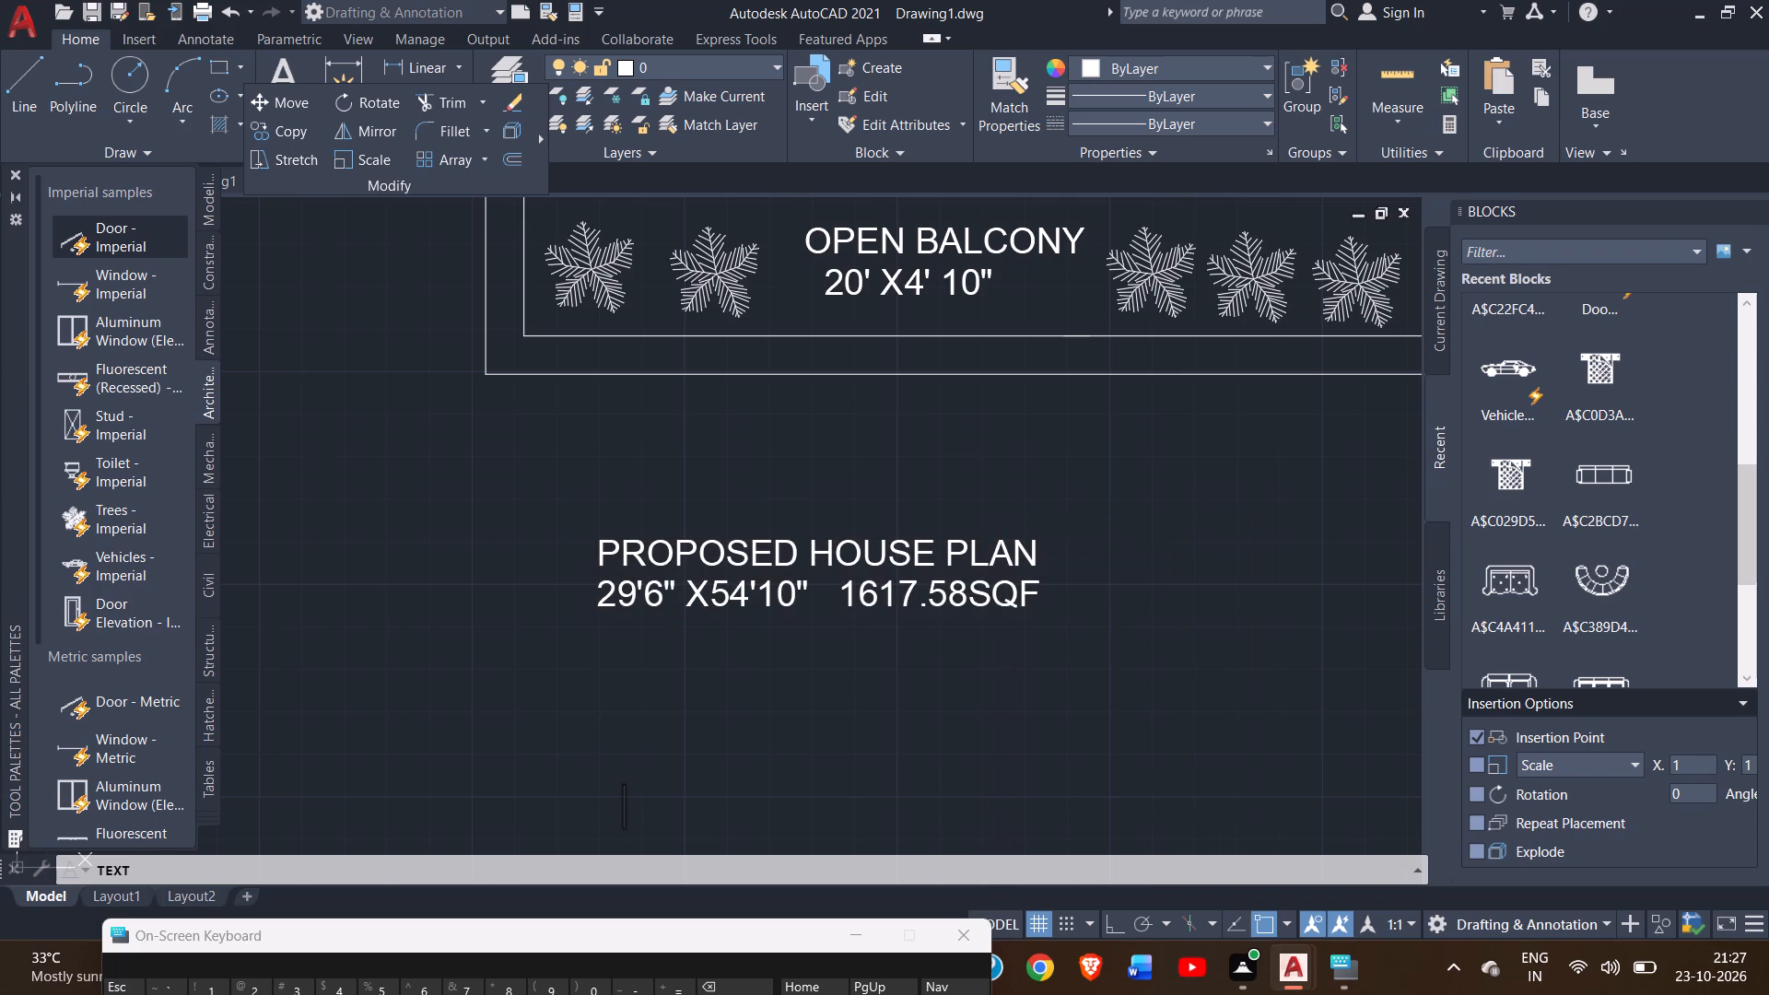
{"action": "key", "text": "Escape"}
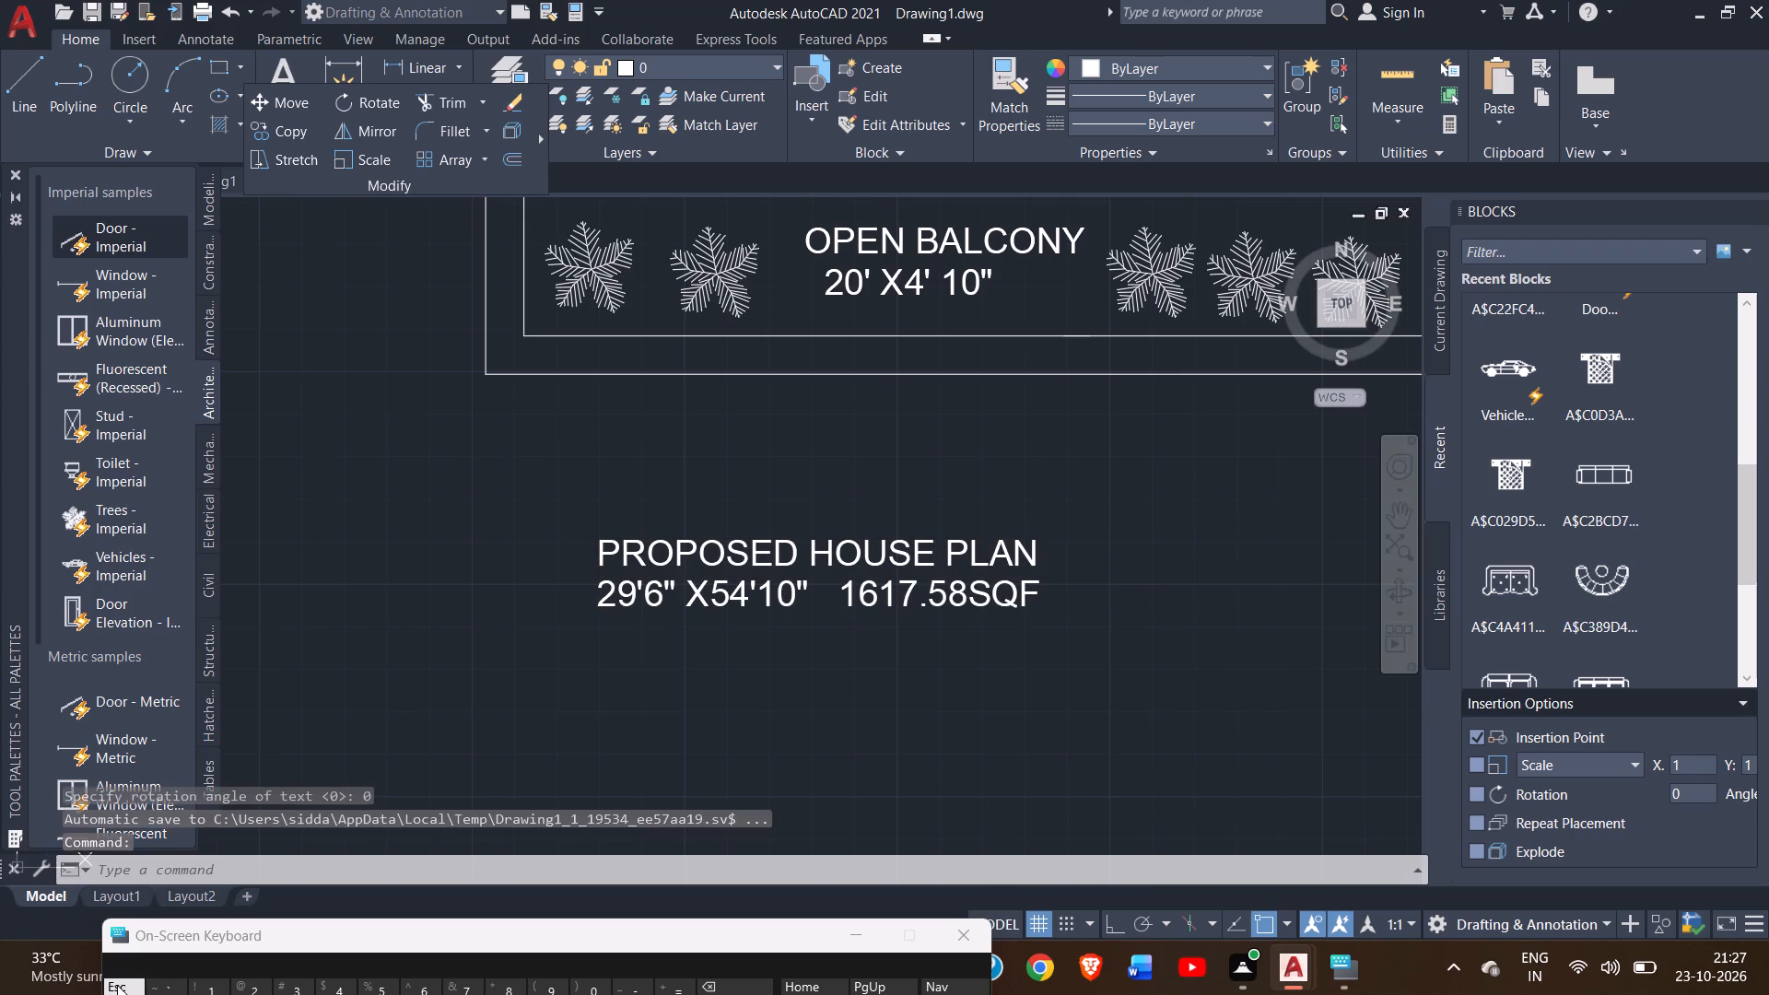
{"action": "key", "text": "Escape"}
{"action": "key", "text": "Escape"}
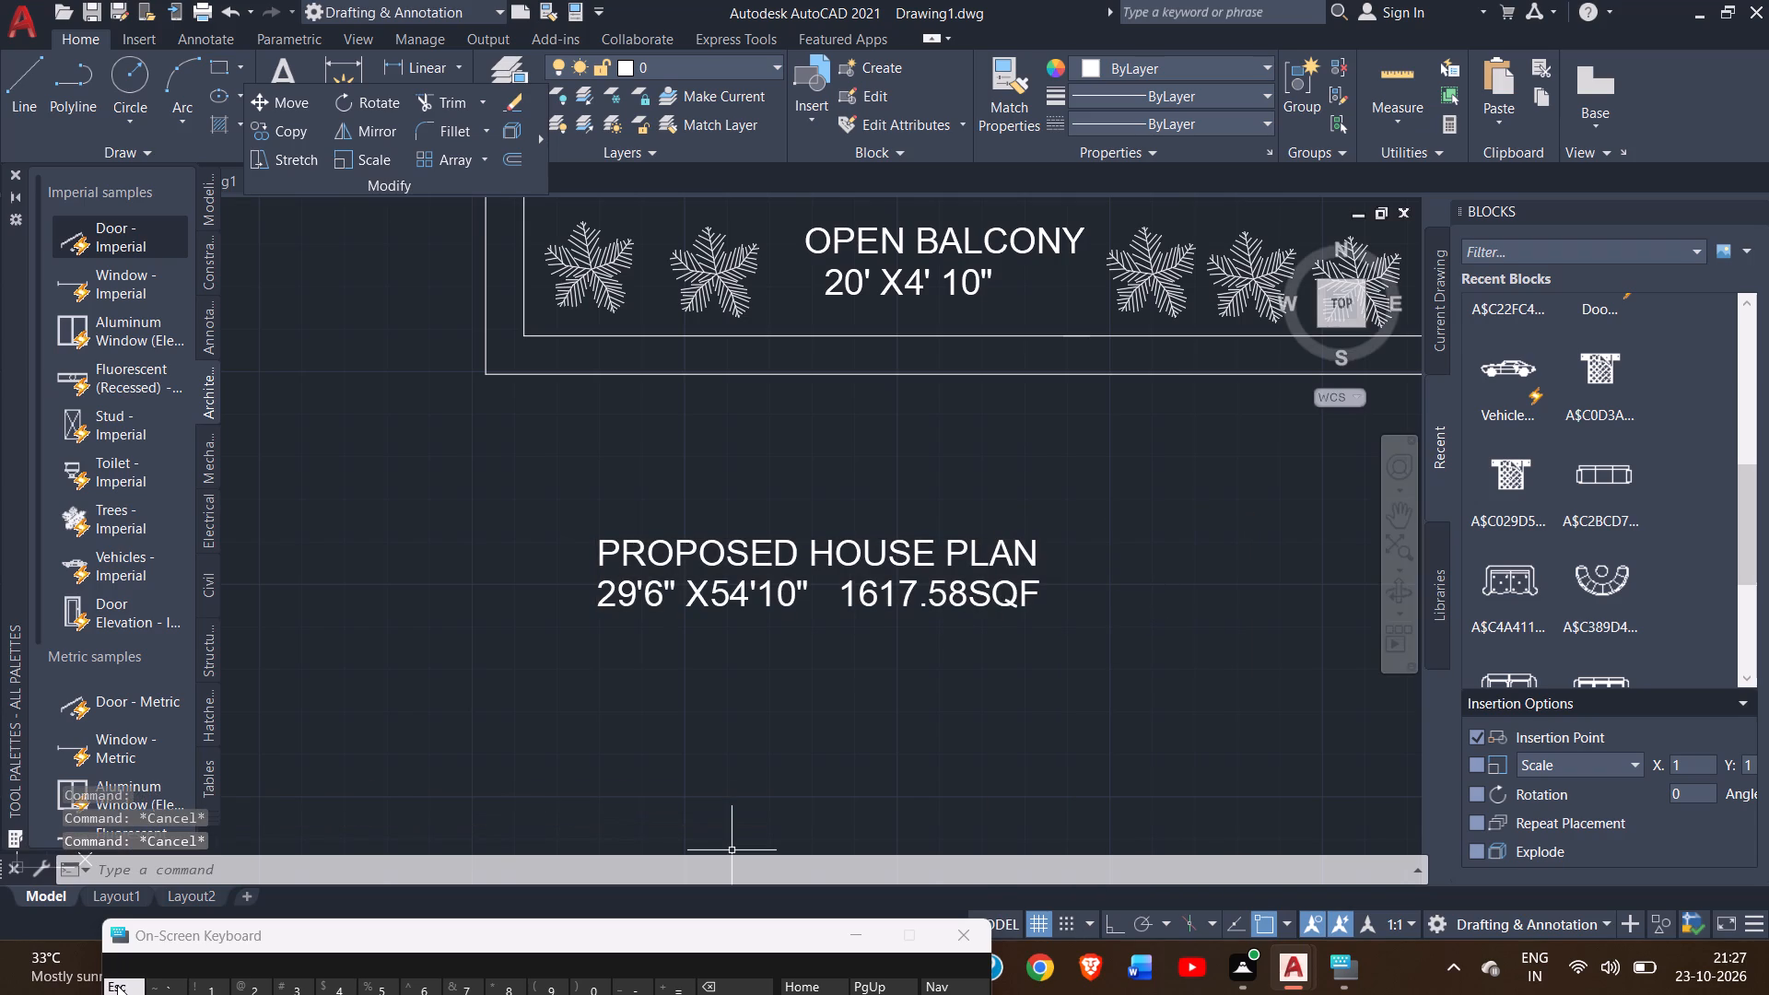
{"action": "key", "text": "Escape"}
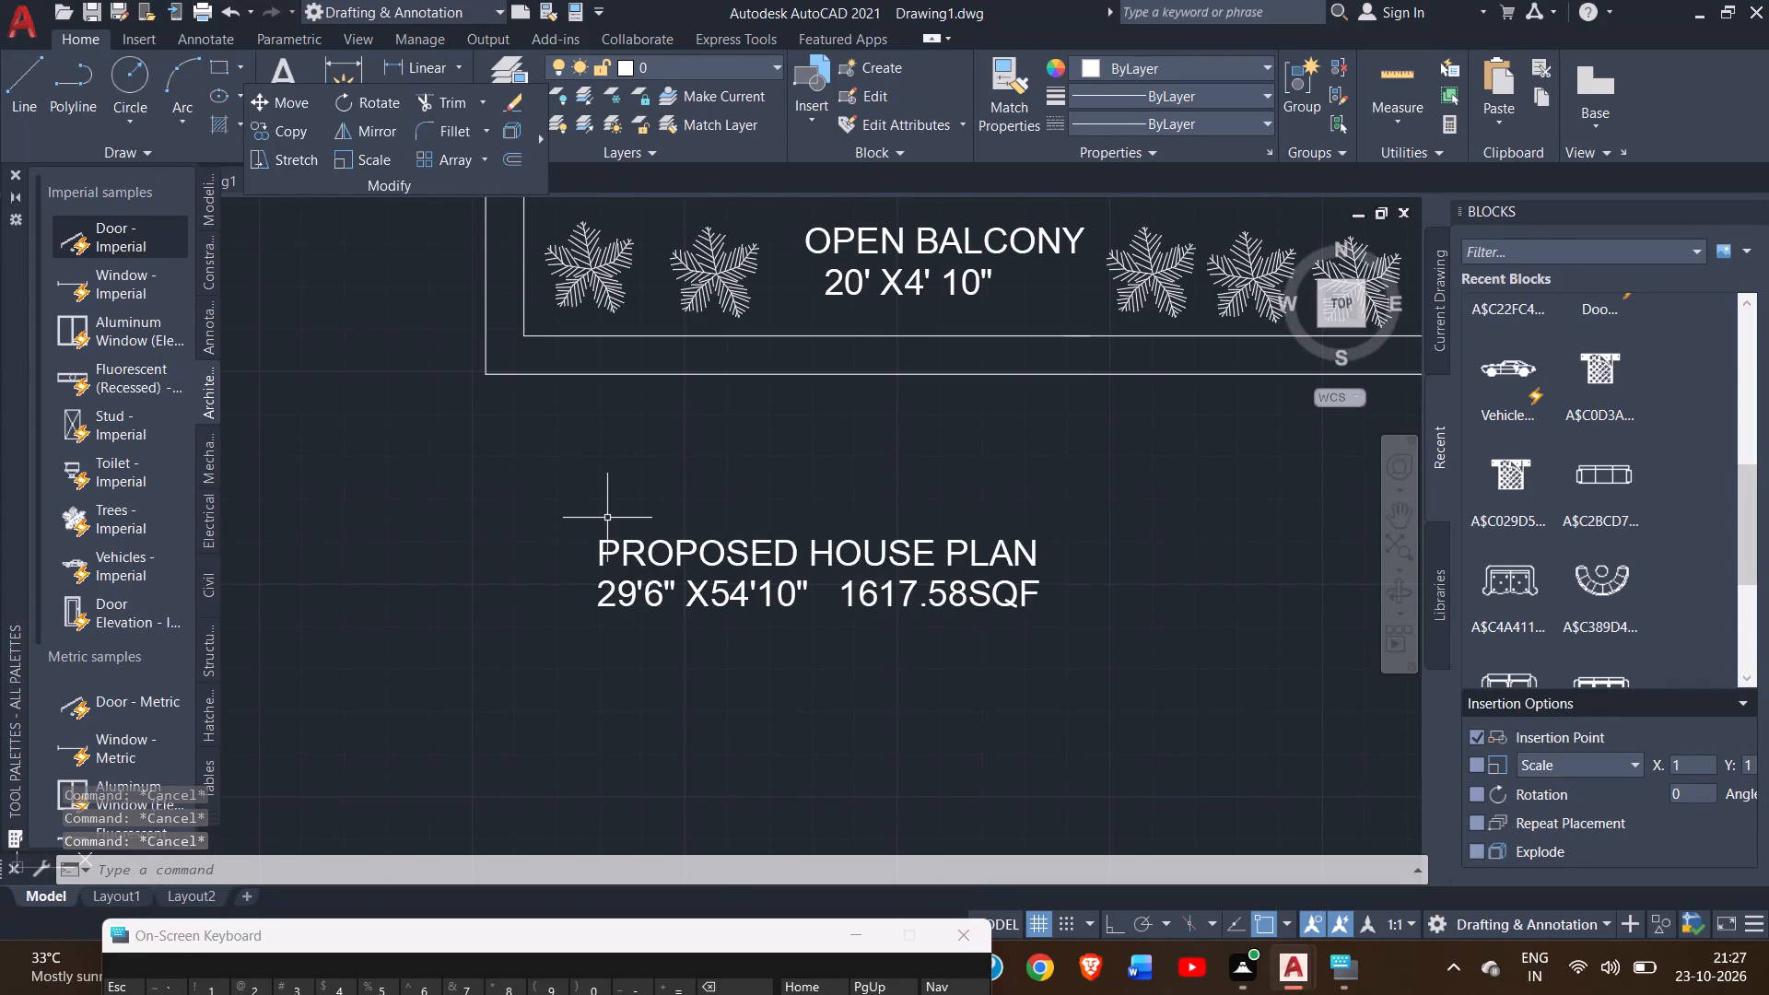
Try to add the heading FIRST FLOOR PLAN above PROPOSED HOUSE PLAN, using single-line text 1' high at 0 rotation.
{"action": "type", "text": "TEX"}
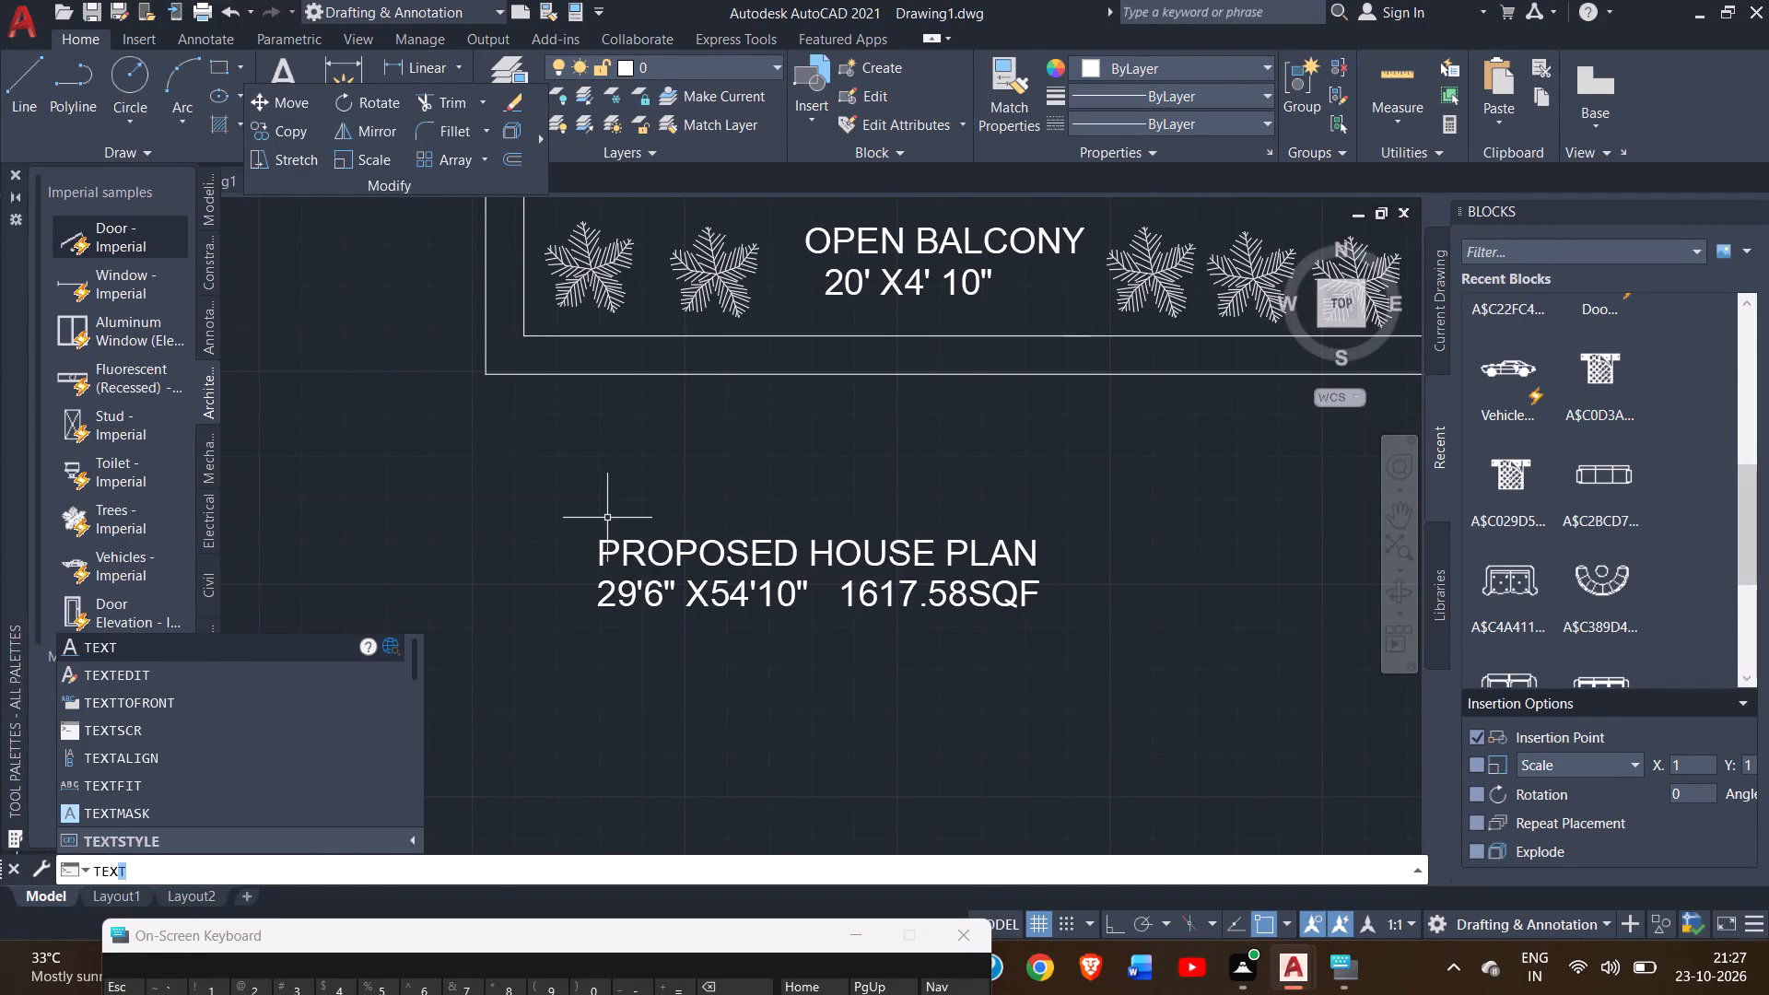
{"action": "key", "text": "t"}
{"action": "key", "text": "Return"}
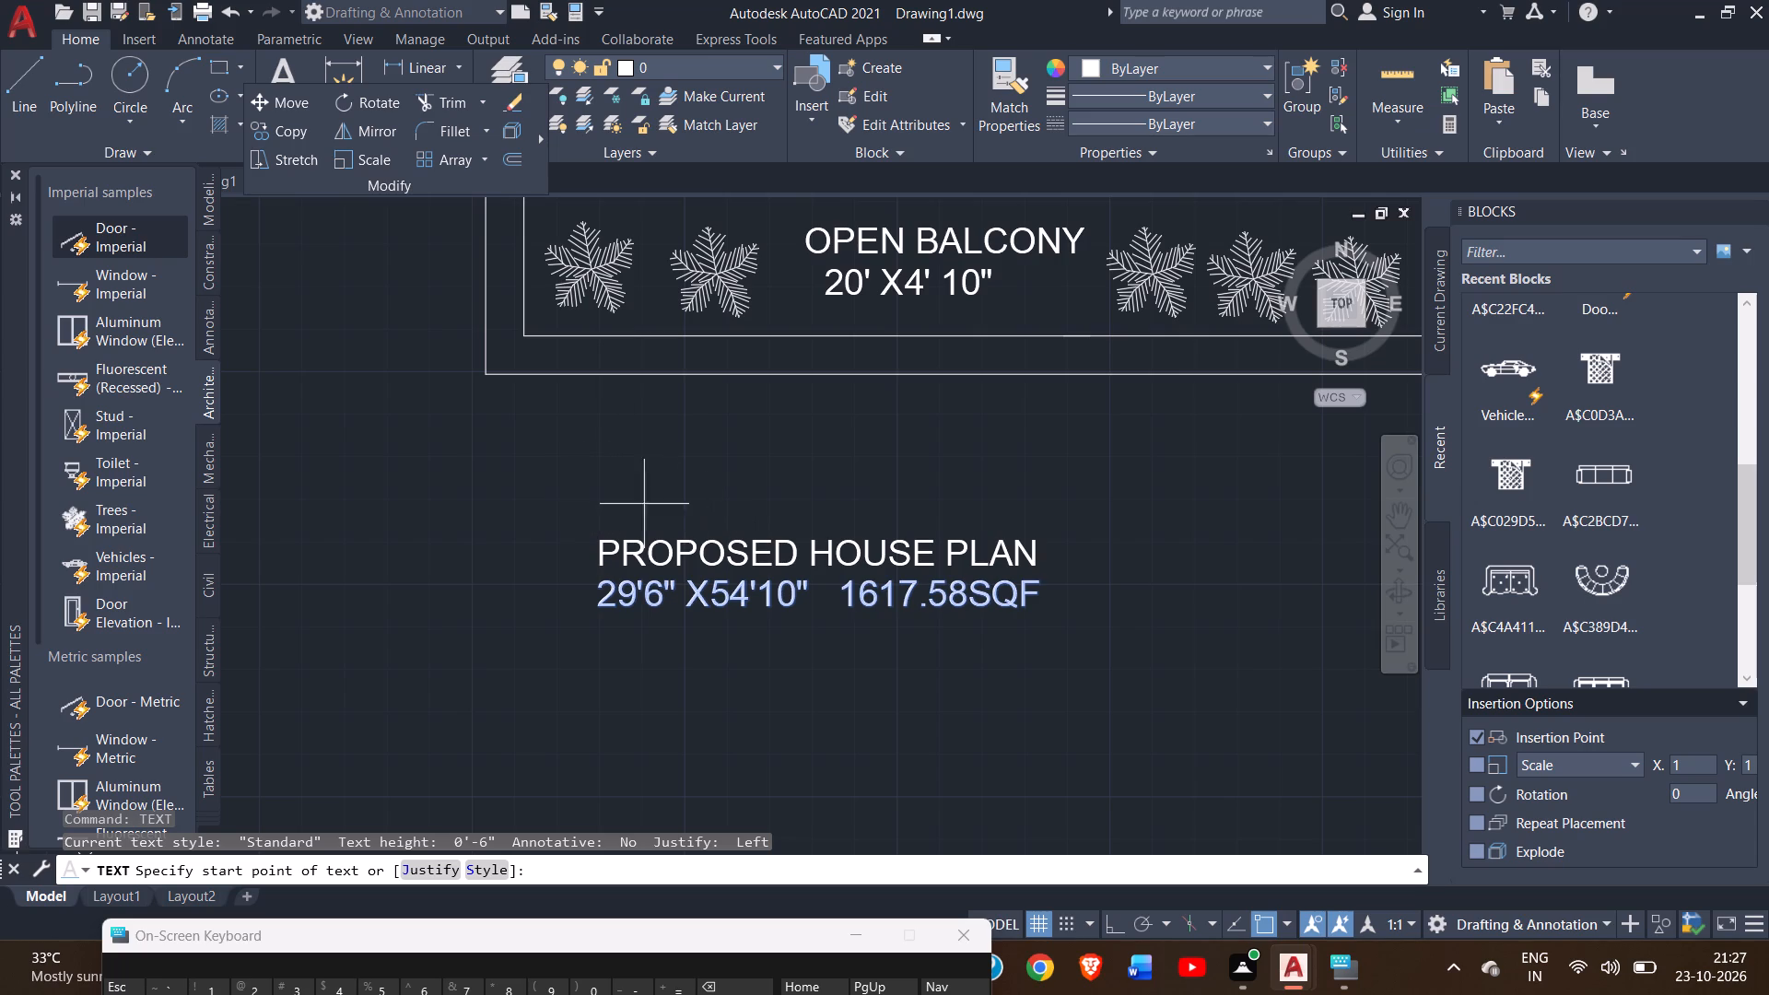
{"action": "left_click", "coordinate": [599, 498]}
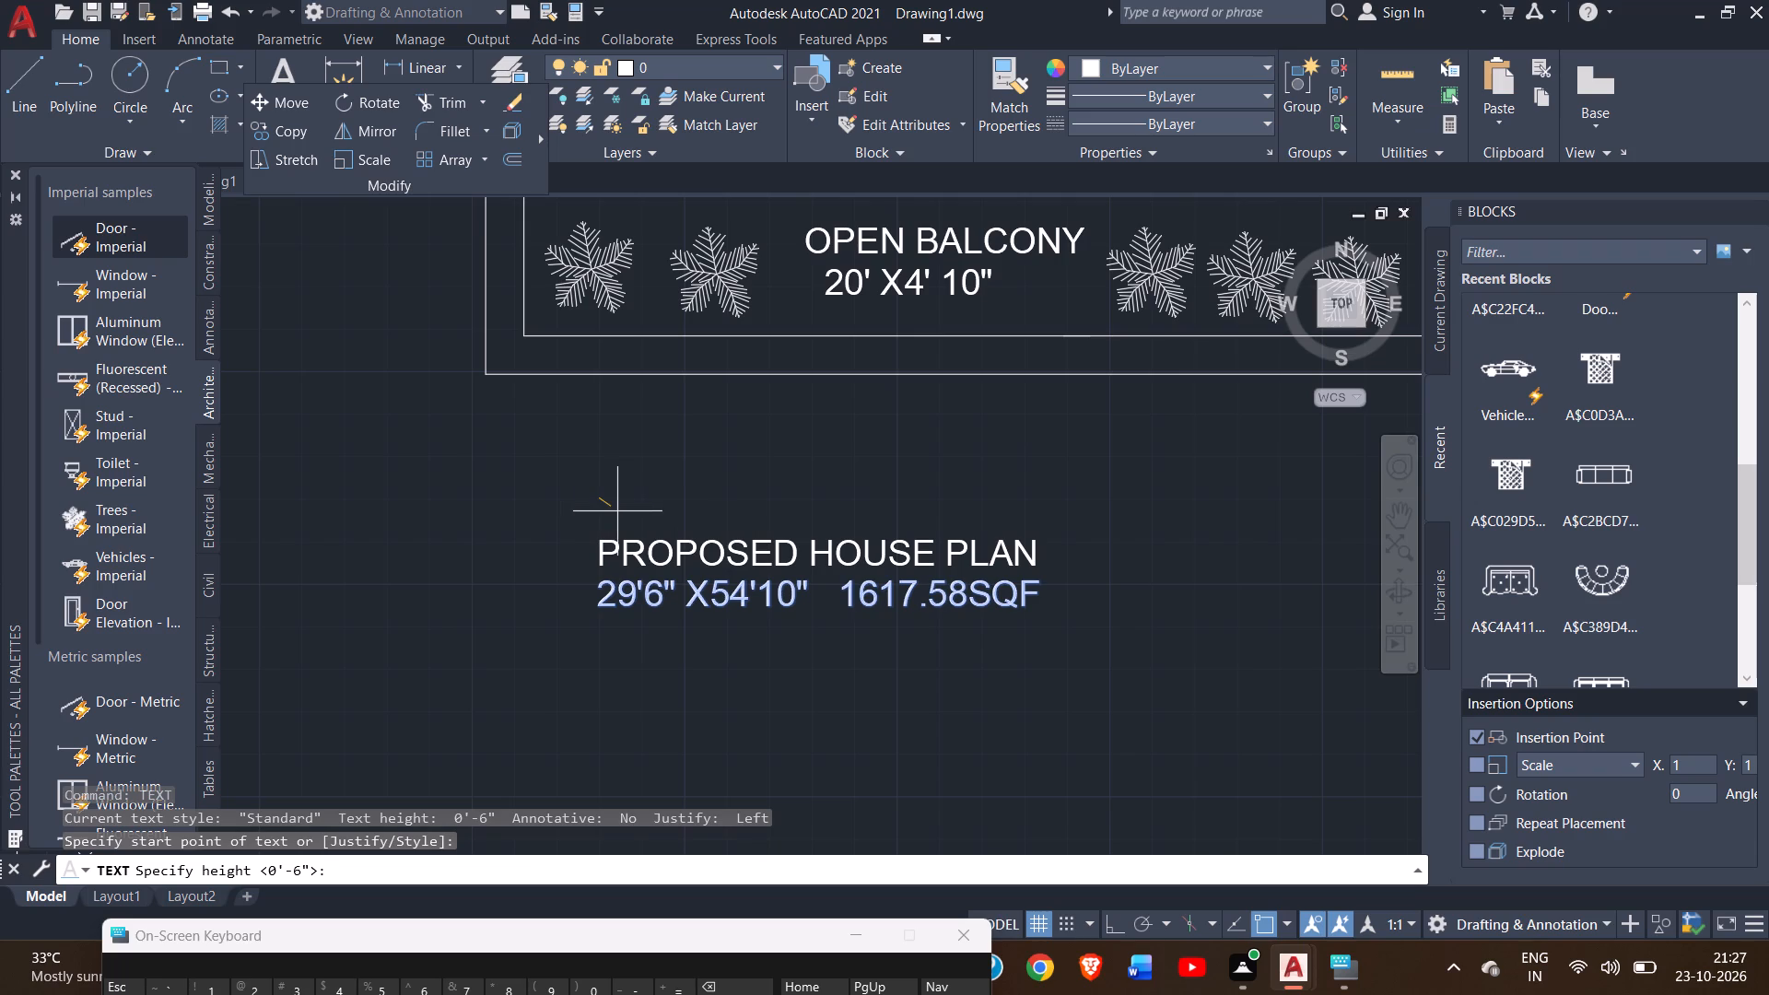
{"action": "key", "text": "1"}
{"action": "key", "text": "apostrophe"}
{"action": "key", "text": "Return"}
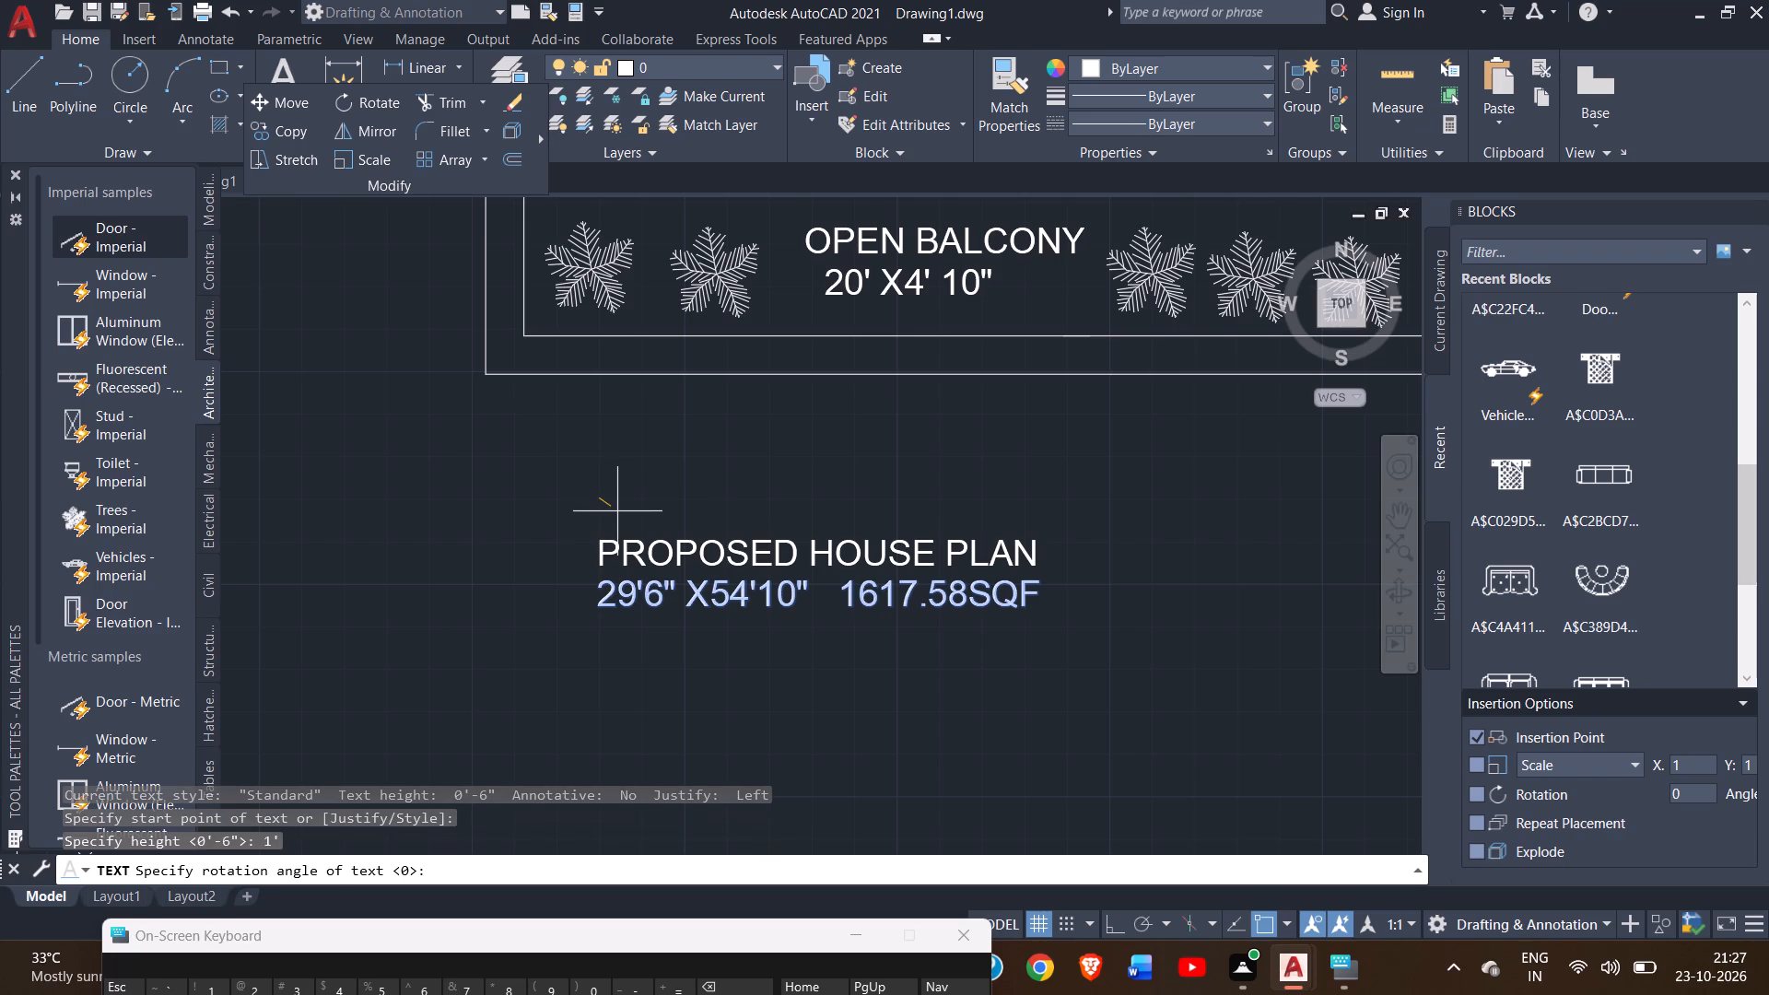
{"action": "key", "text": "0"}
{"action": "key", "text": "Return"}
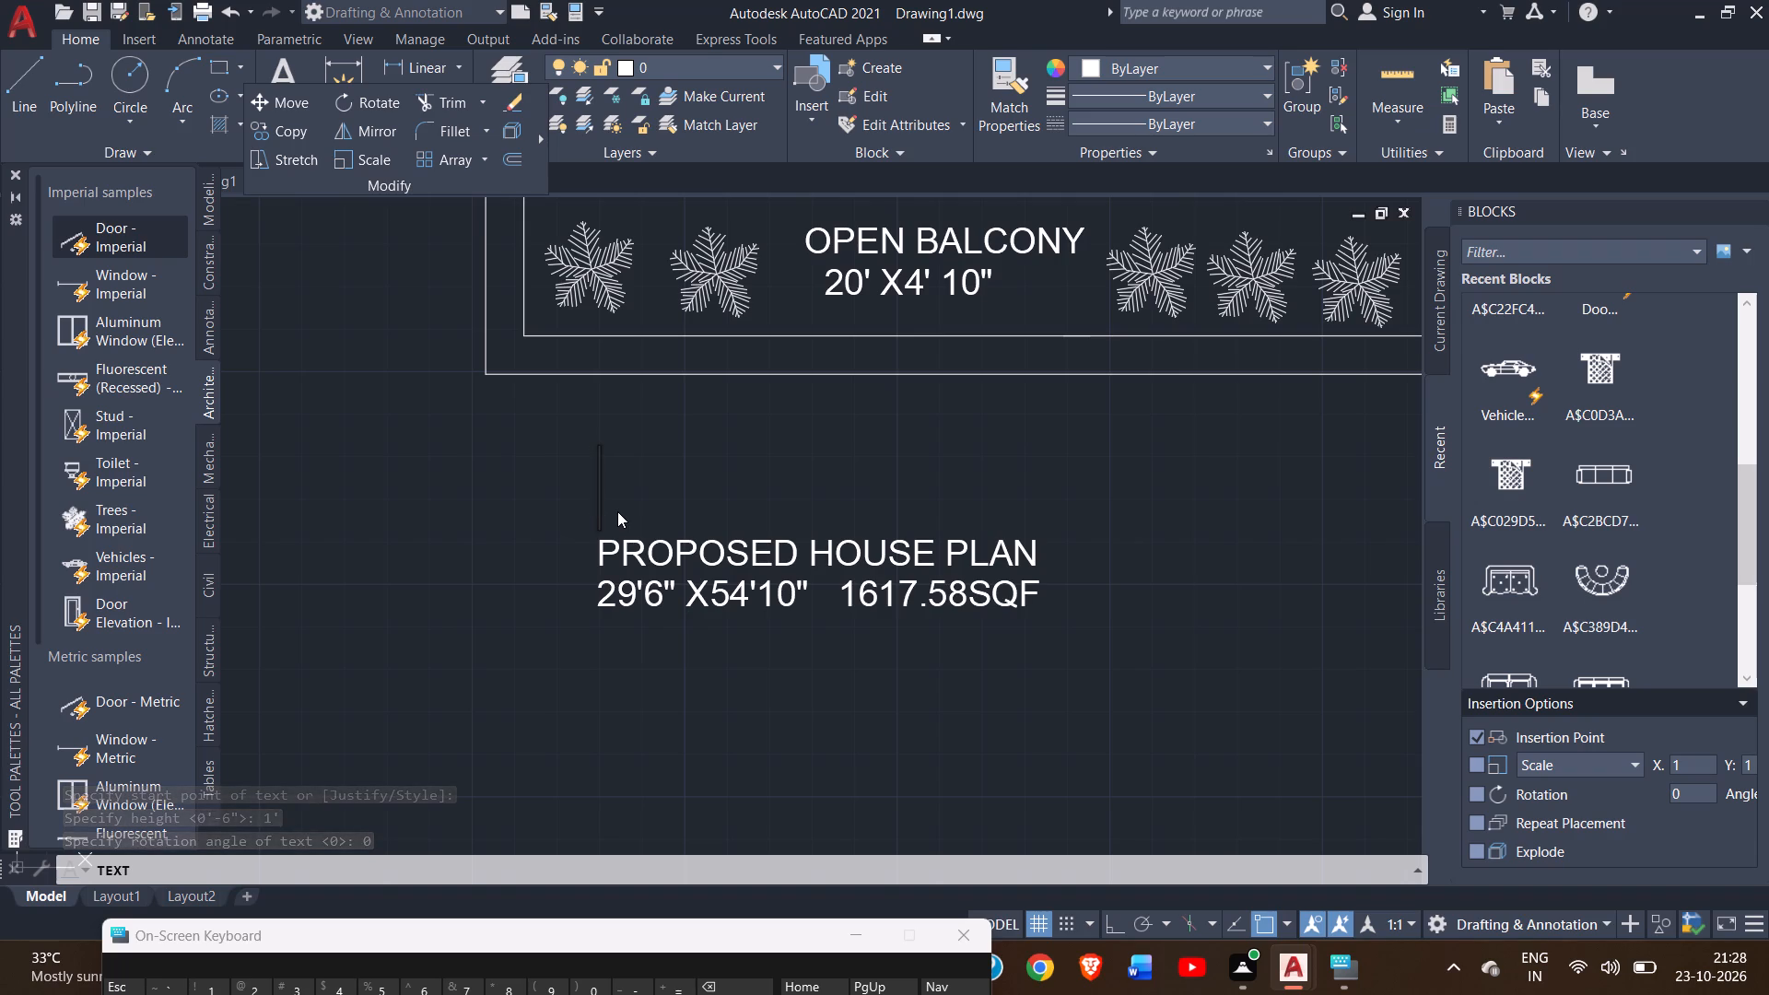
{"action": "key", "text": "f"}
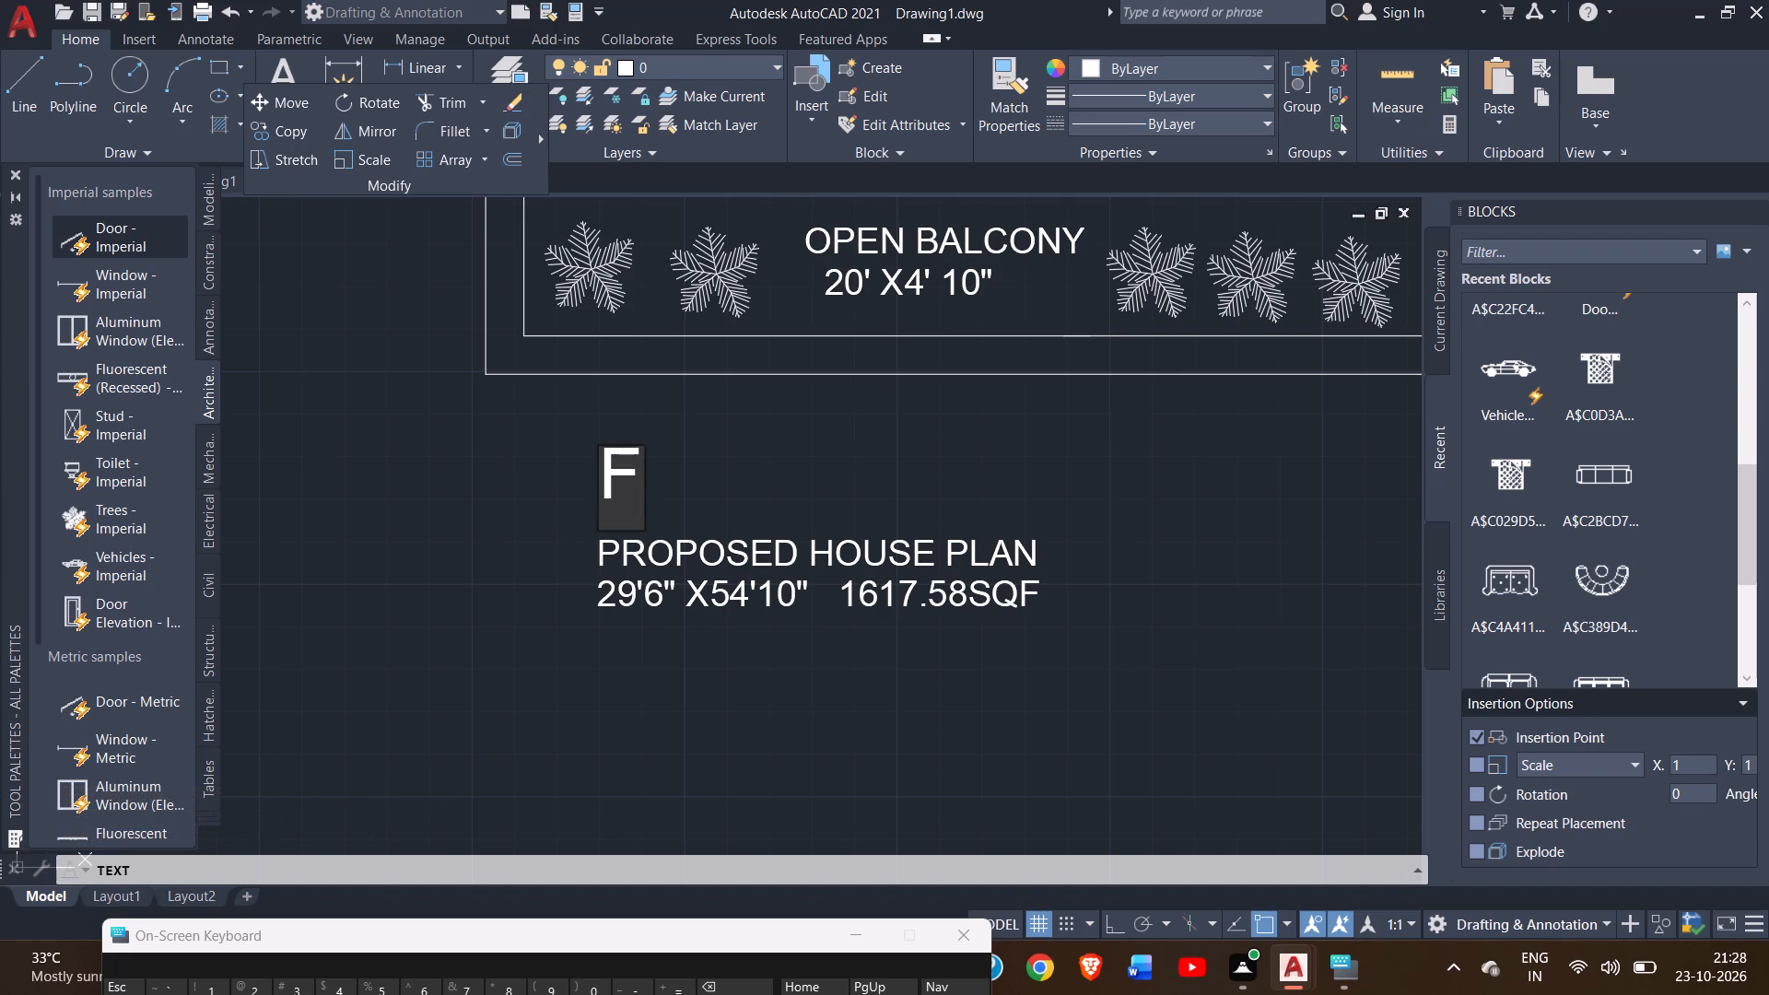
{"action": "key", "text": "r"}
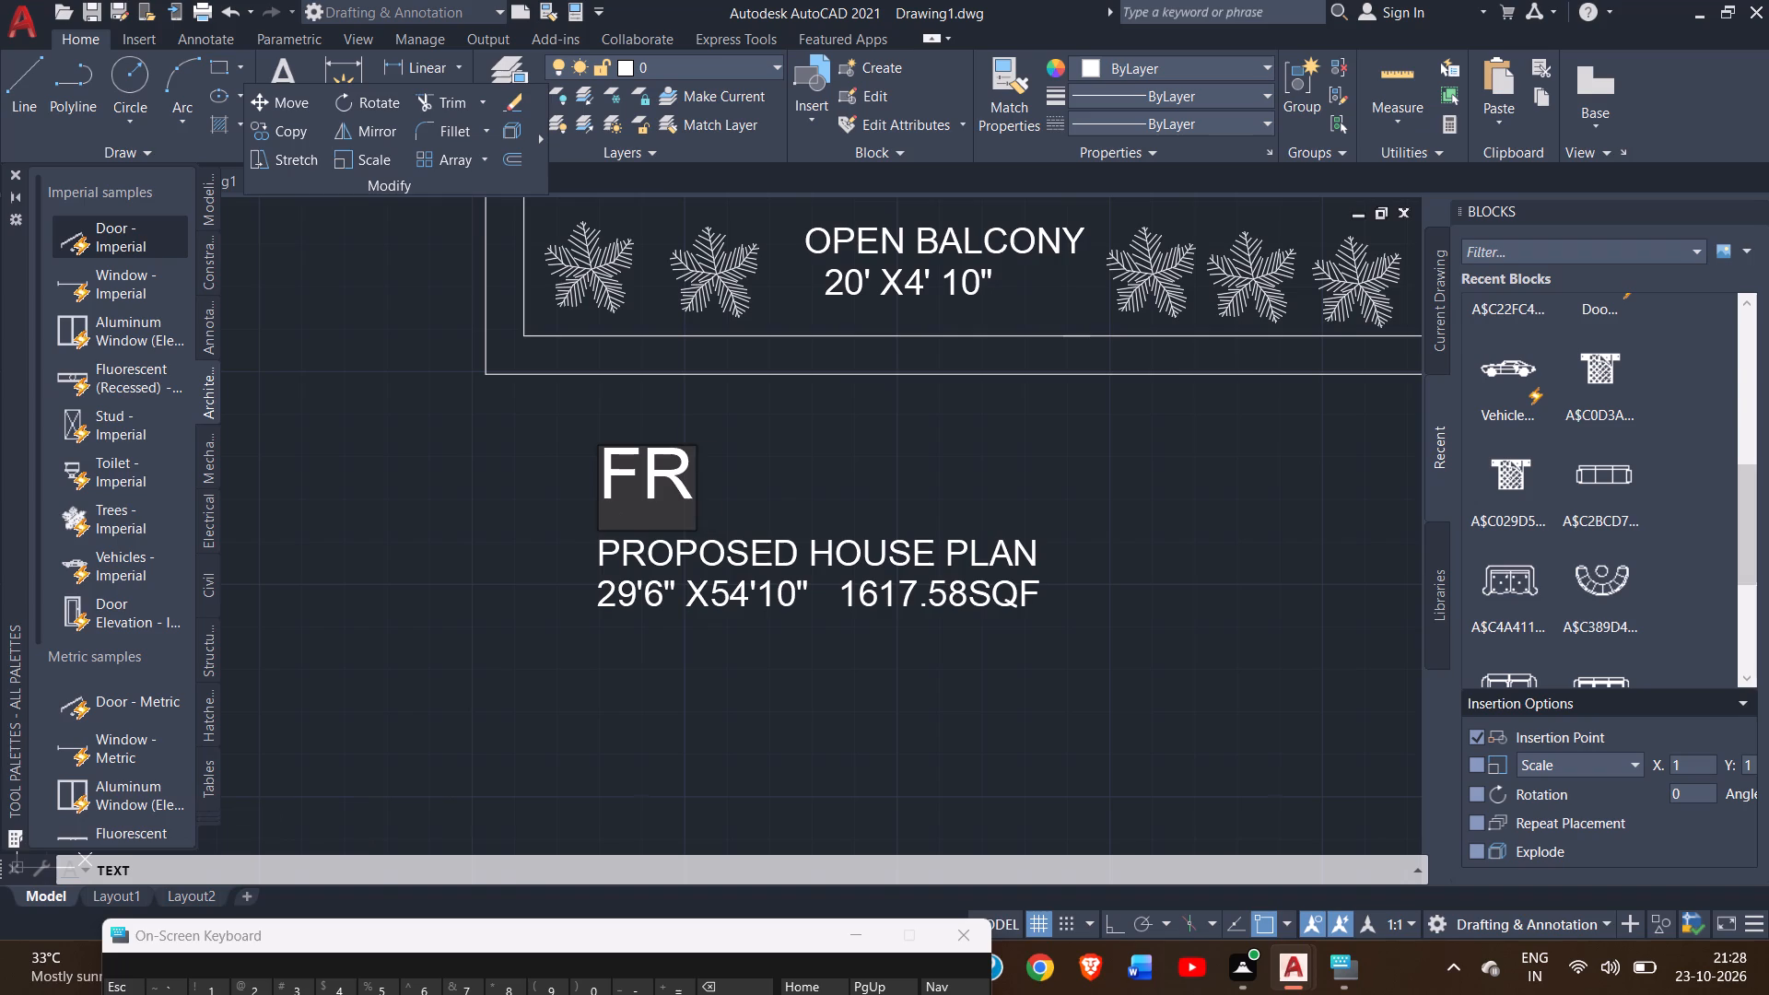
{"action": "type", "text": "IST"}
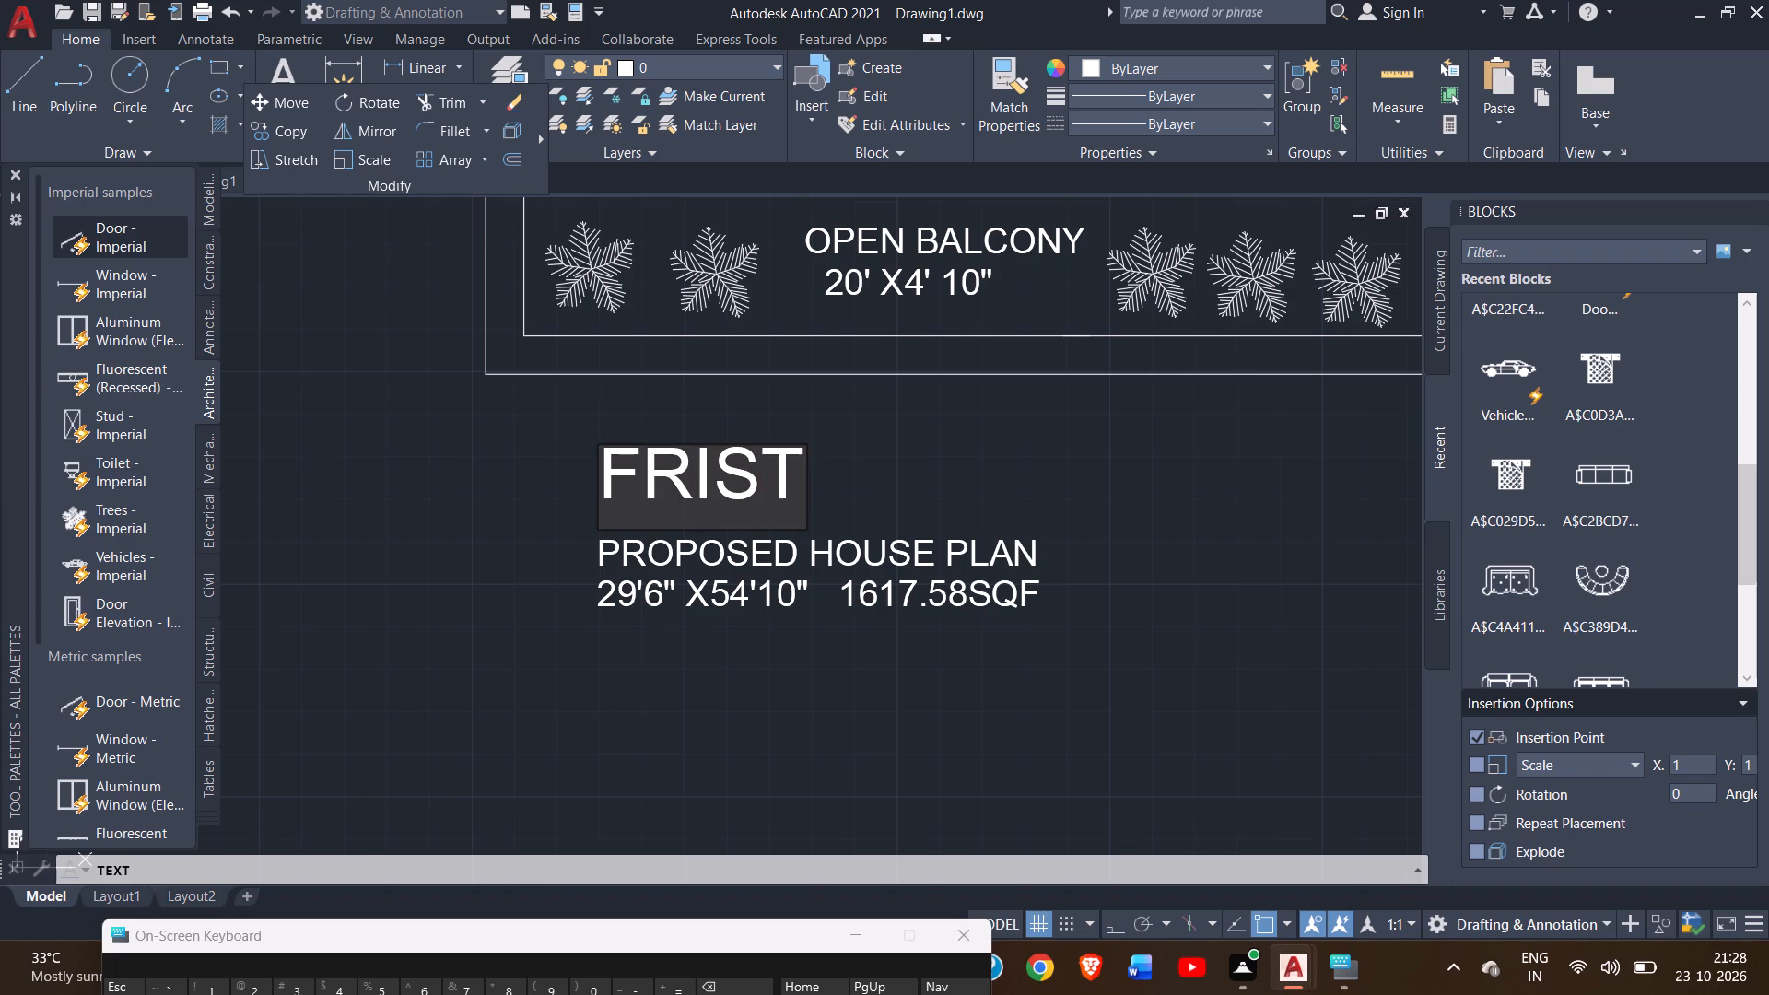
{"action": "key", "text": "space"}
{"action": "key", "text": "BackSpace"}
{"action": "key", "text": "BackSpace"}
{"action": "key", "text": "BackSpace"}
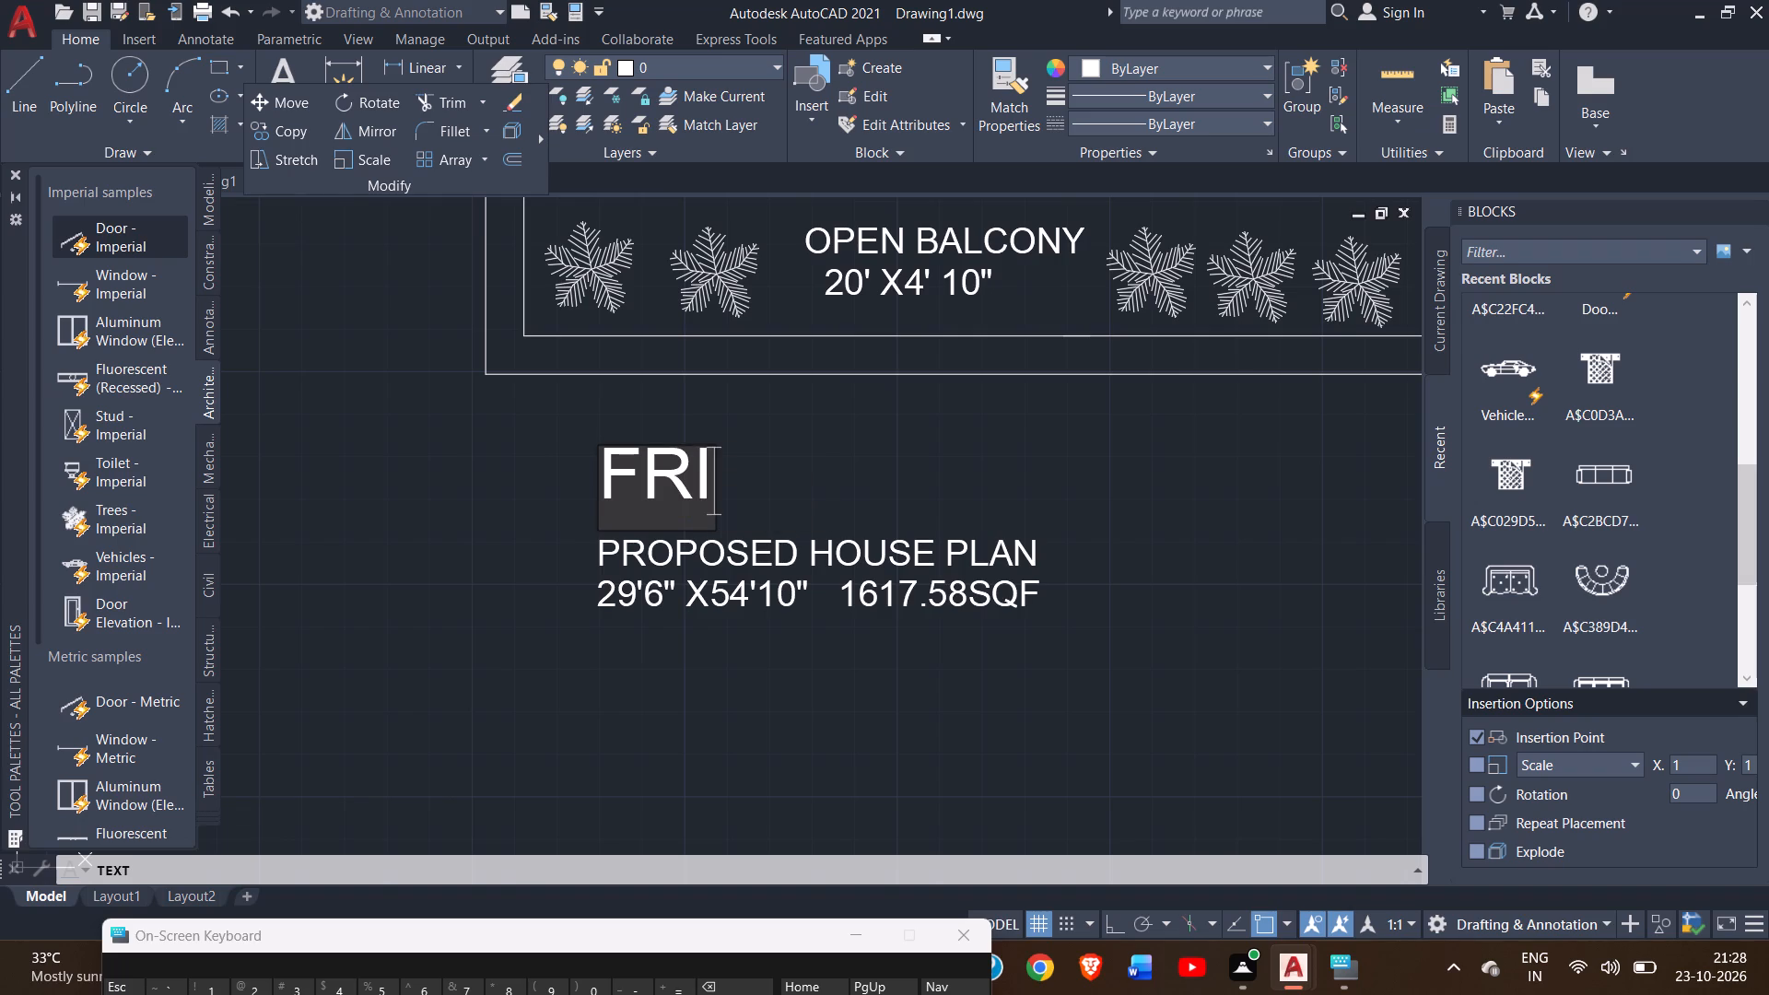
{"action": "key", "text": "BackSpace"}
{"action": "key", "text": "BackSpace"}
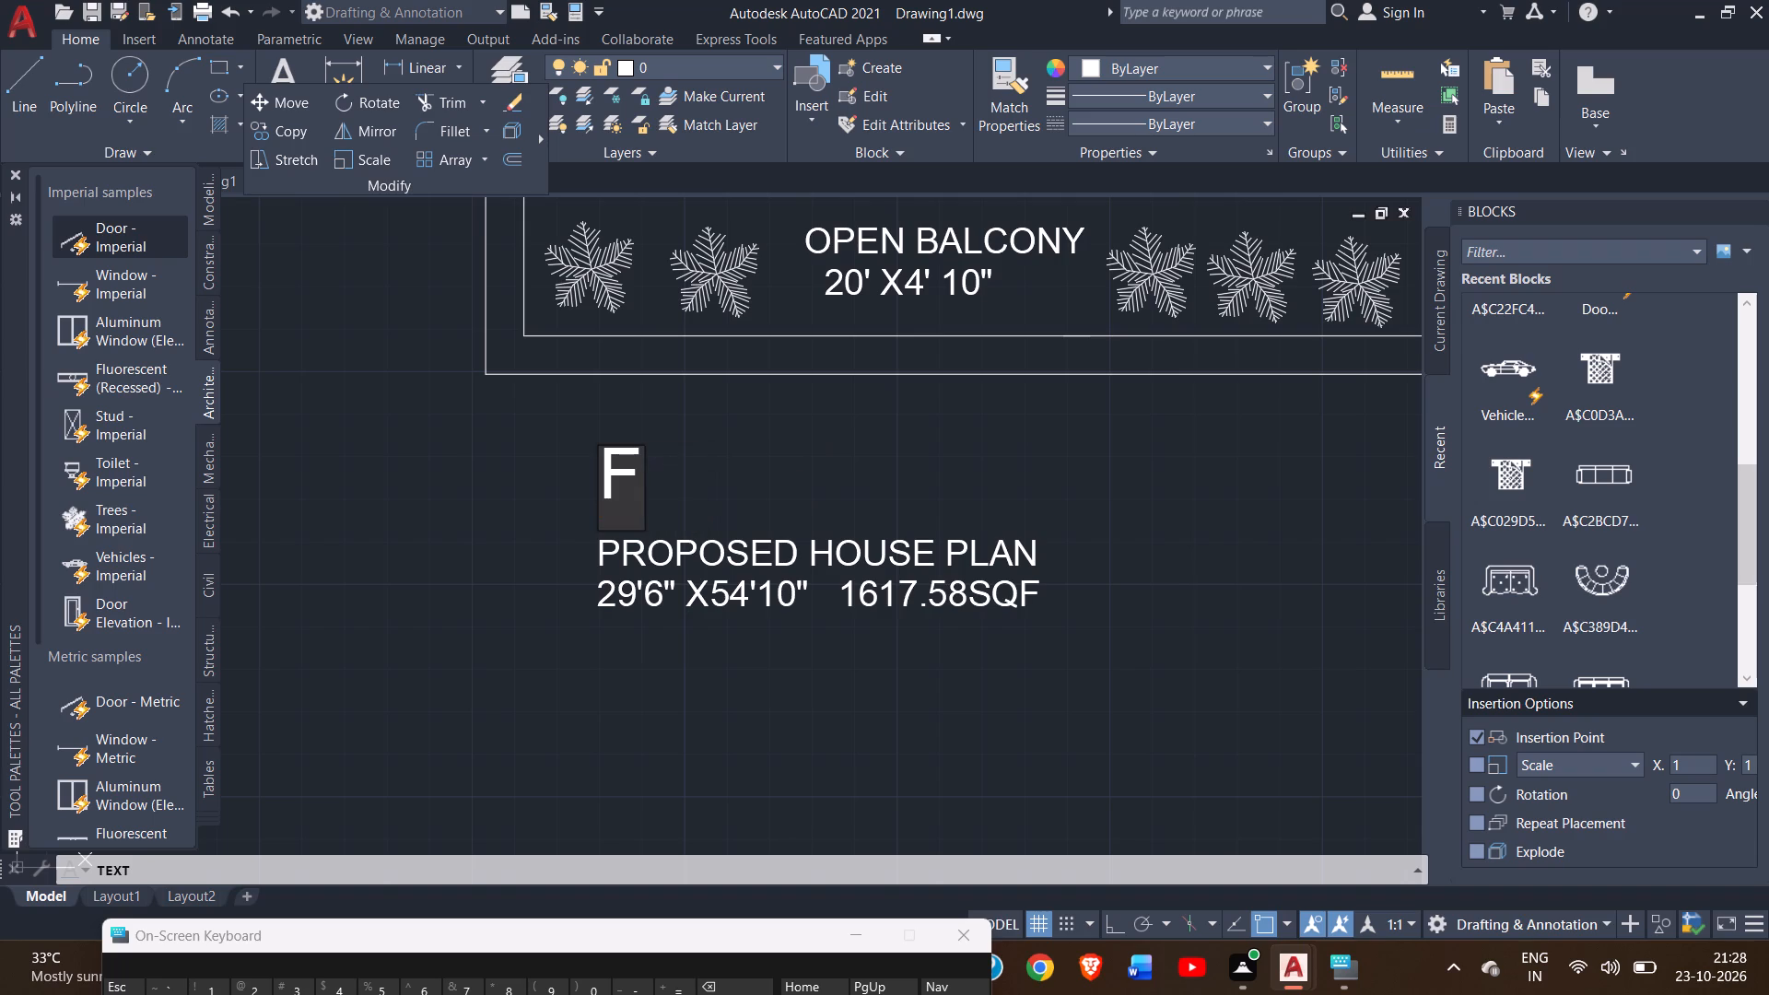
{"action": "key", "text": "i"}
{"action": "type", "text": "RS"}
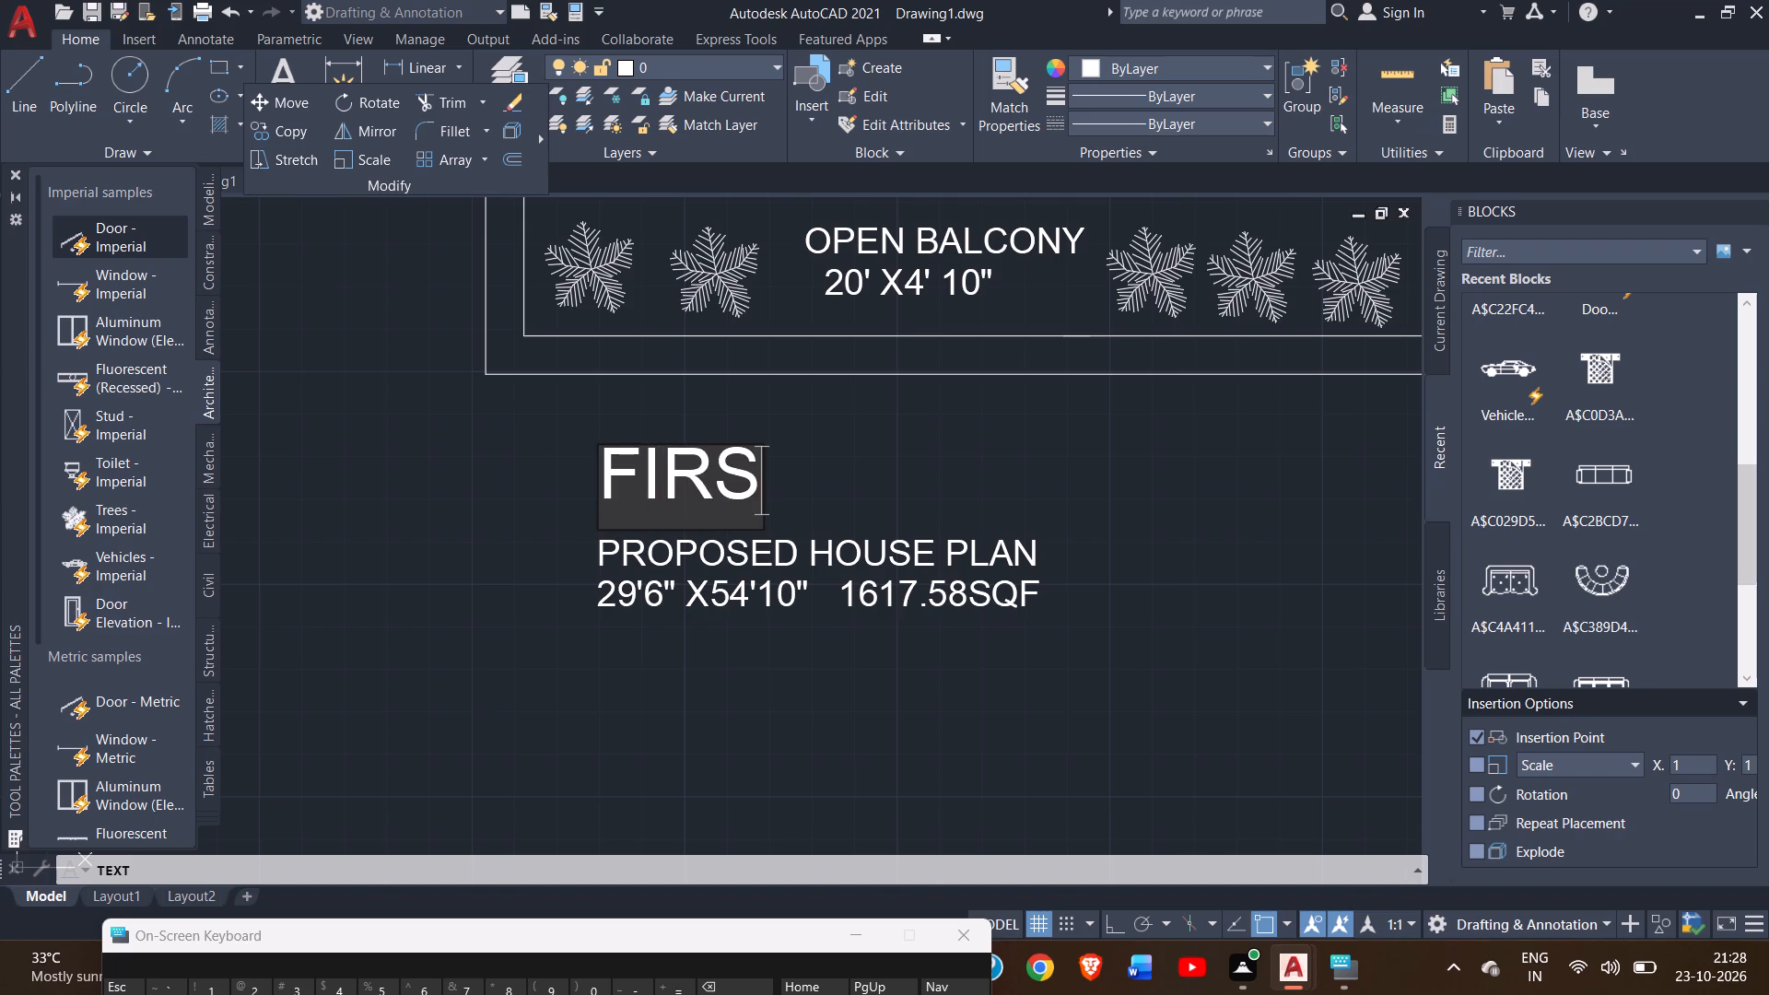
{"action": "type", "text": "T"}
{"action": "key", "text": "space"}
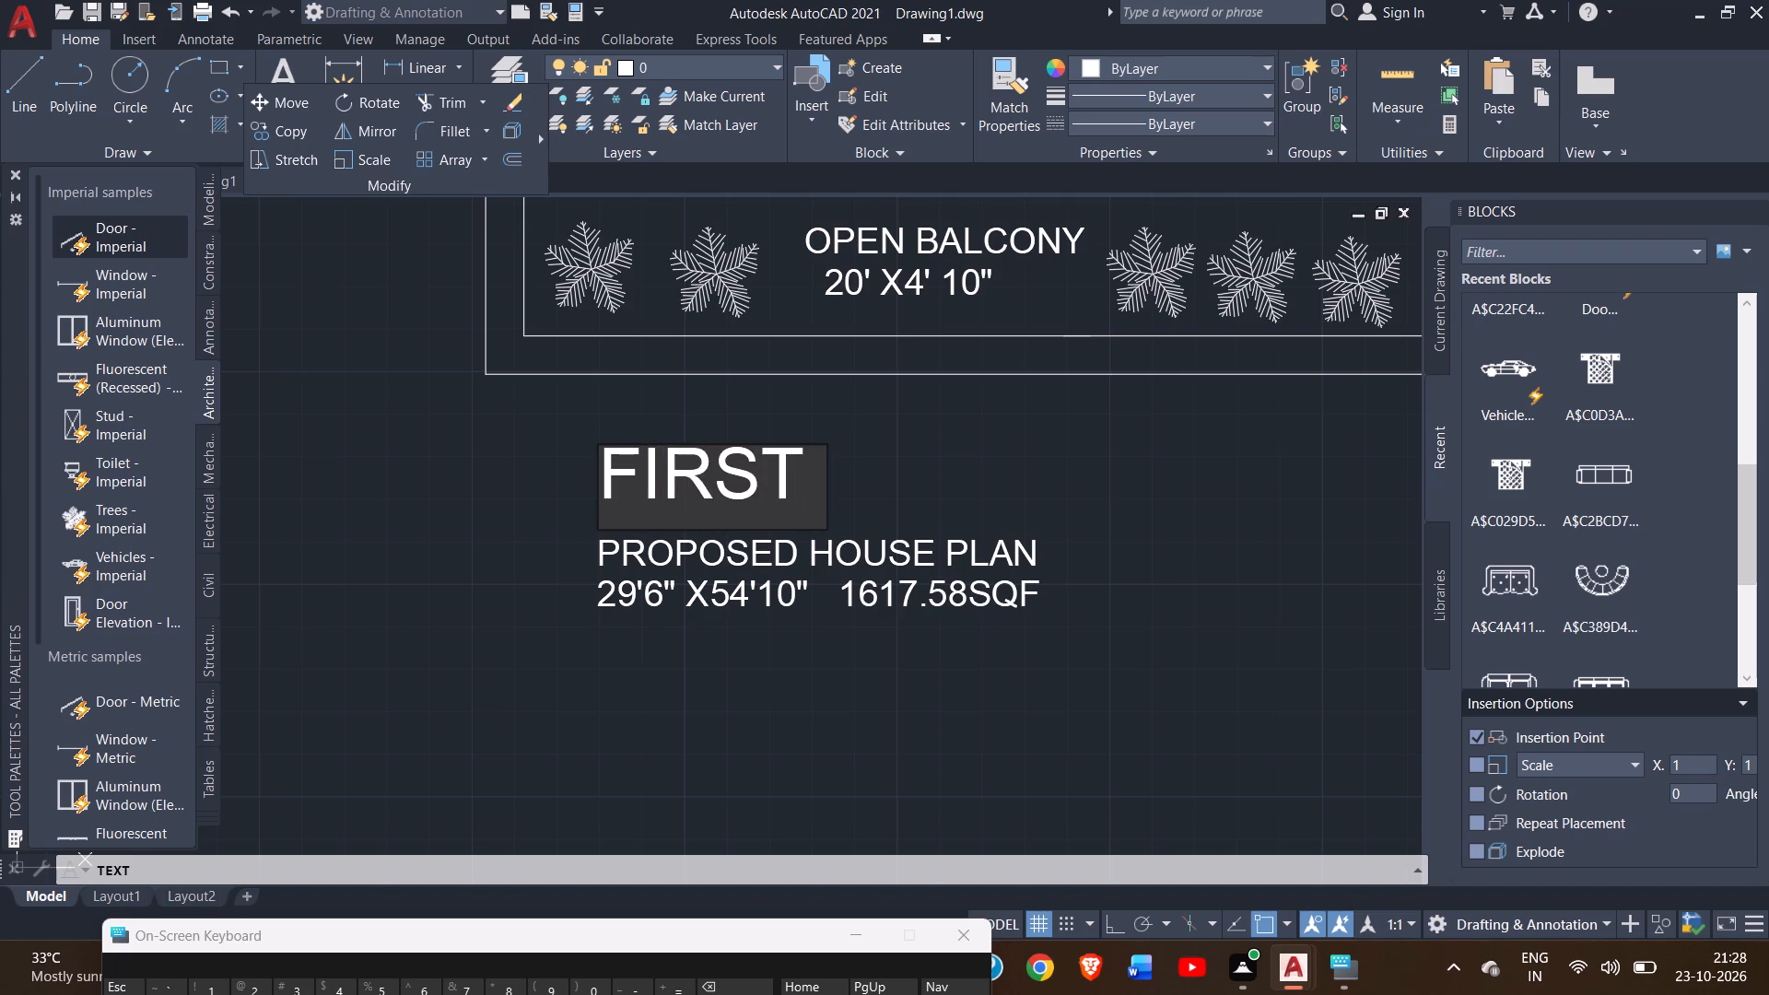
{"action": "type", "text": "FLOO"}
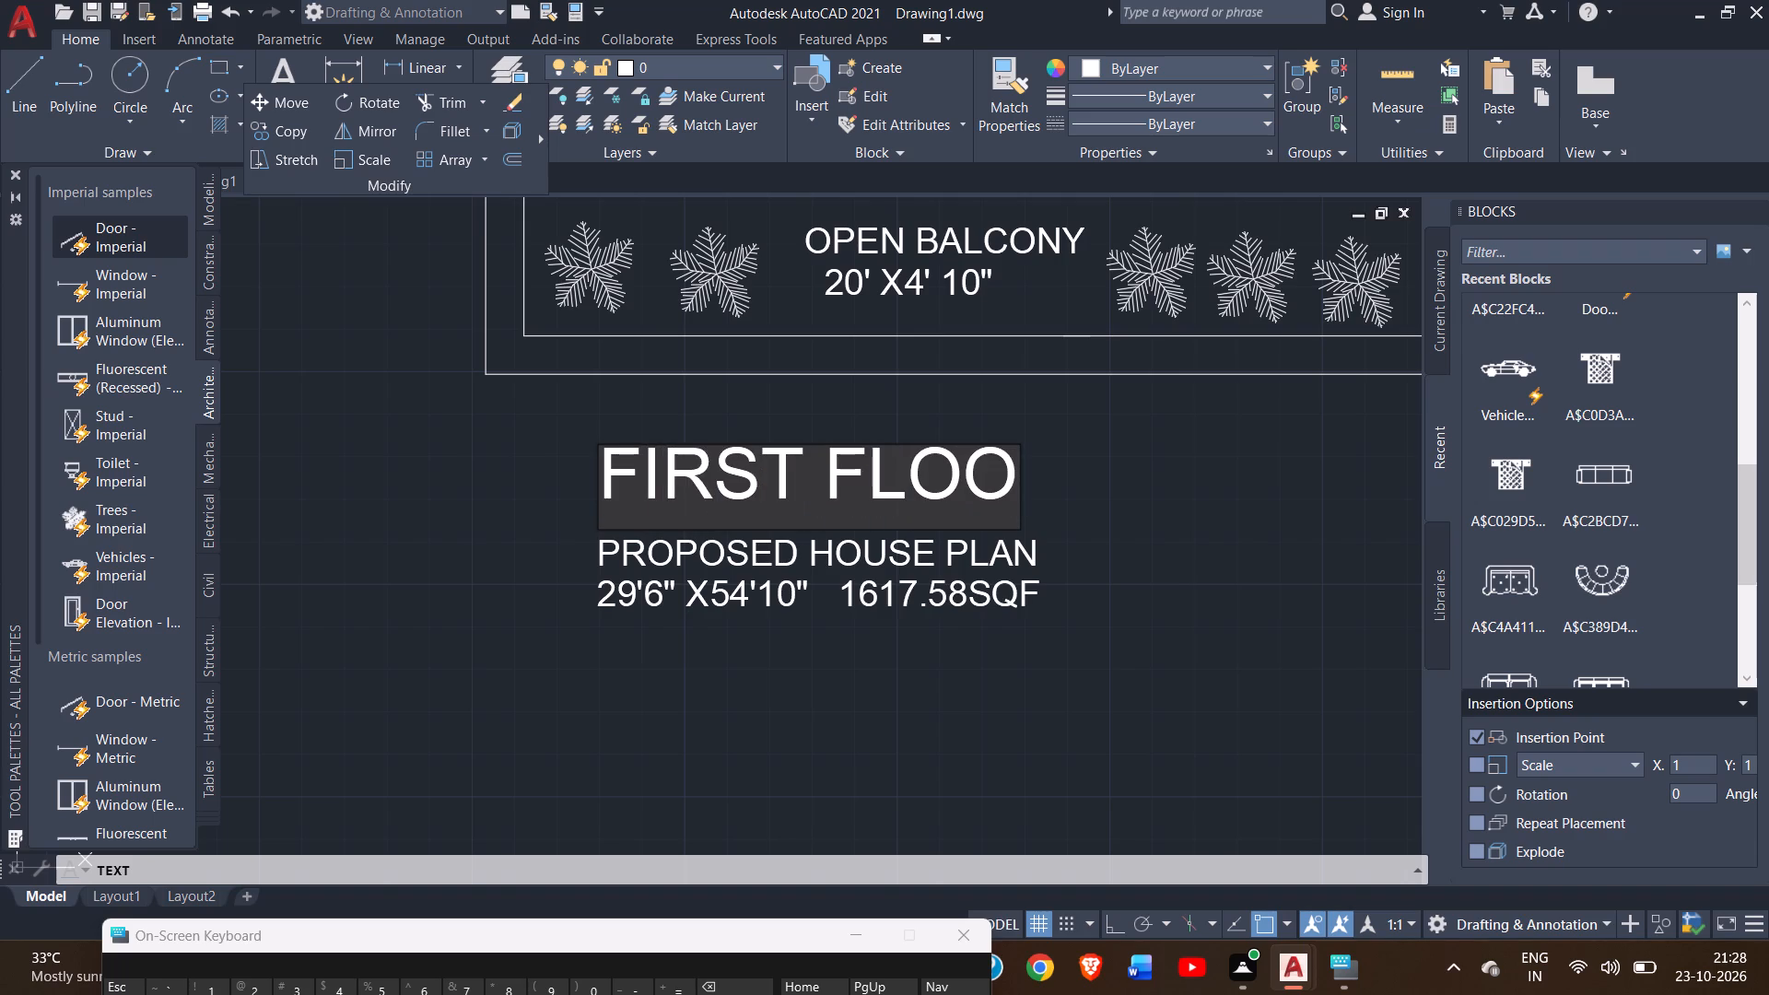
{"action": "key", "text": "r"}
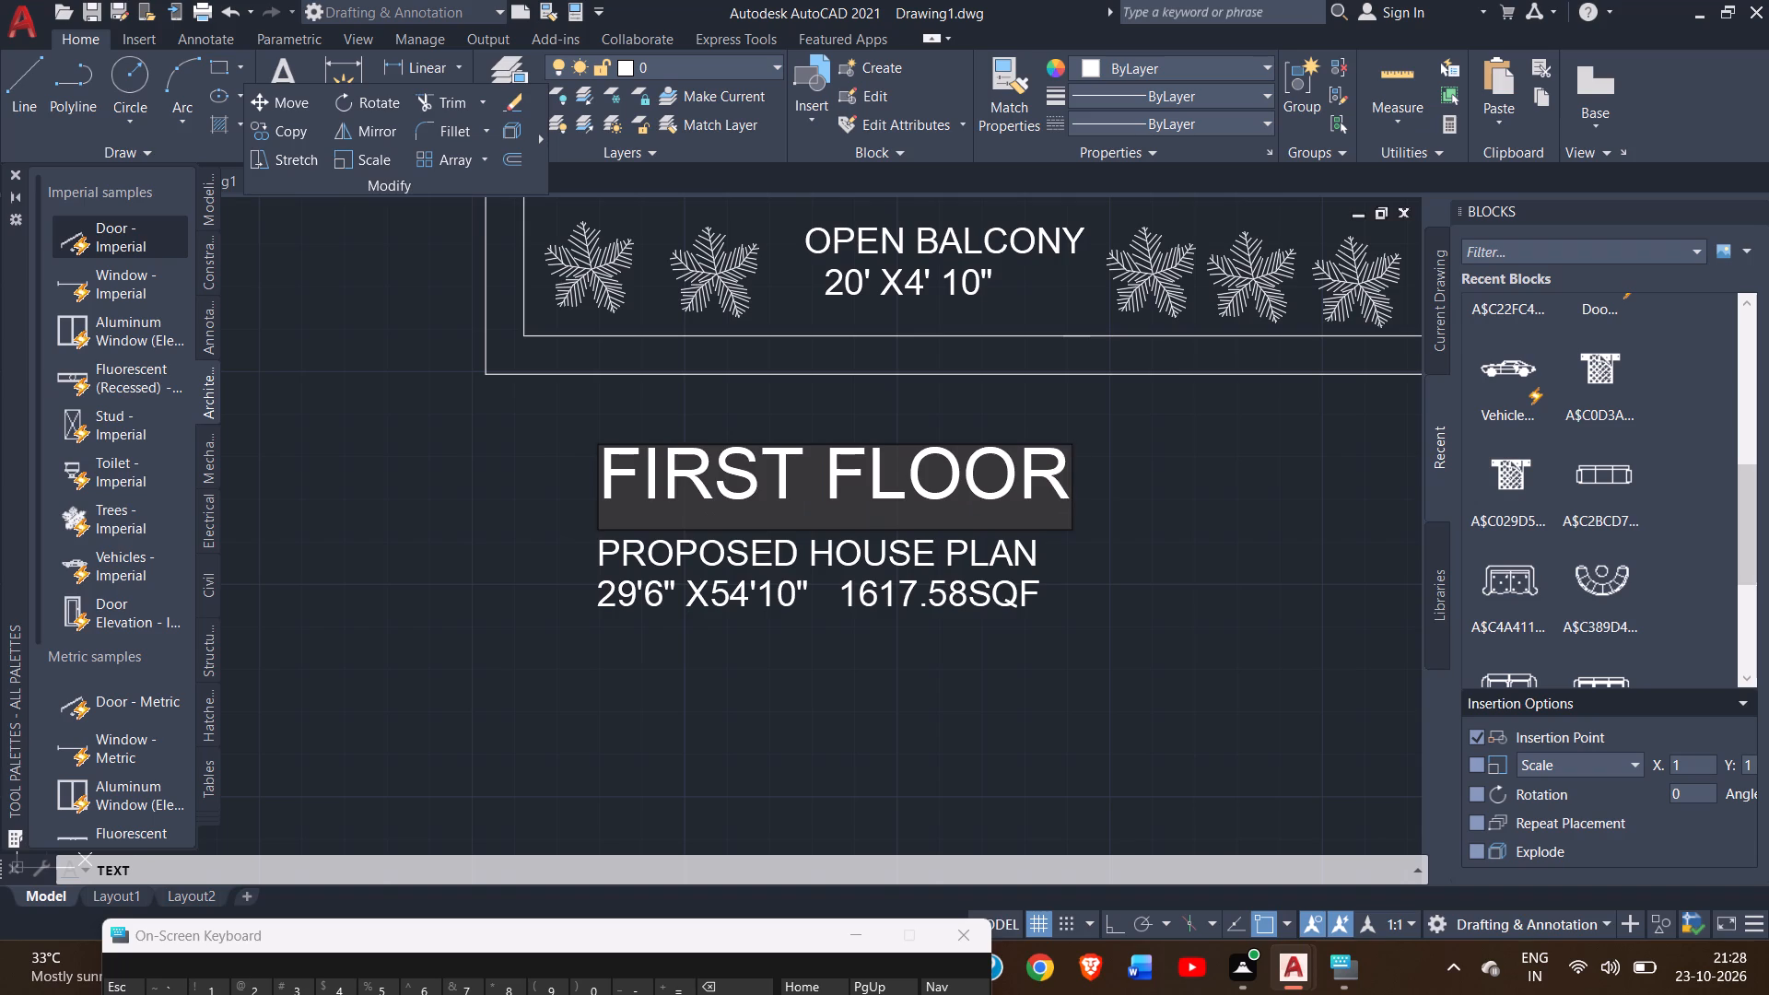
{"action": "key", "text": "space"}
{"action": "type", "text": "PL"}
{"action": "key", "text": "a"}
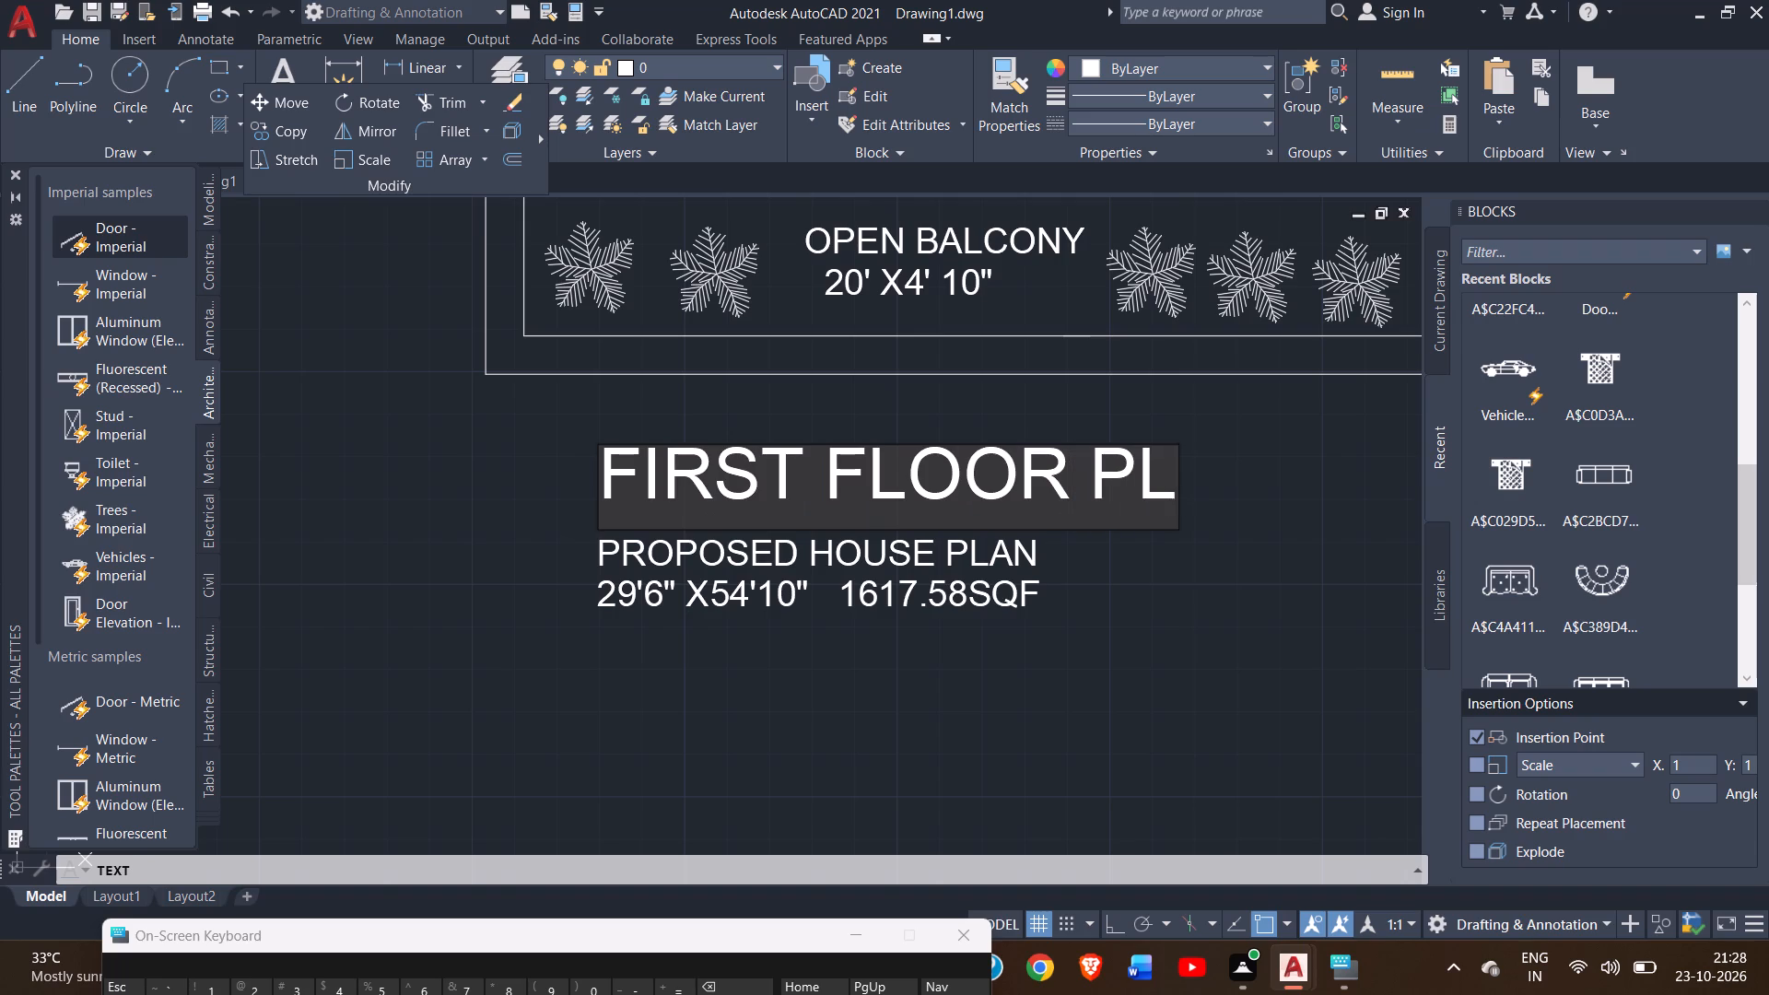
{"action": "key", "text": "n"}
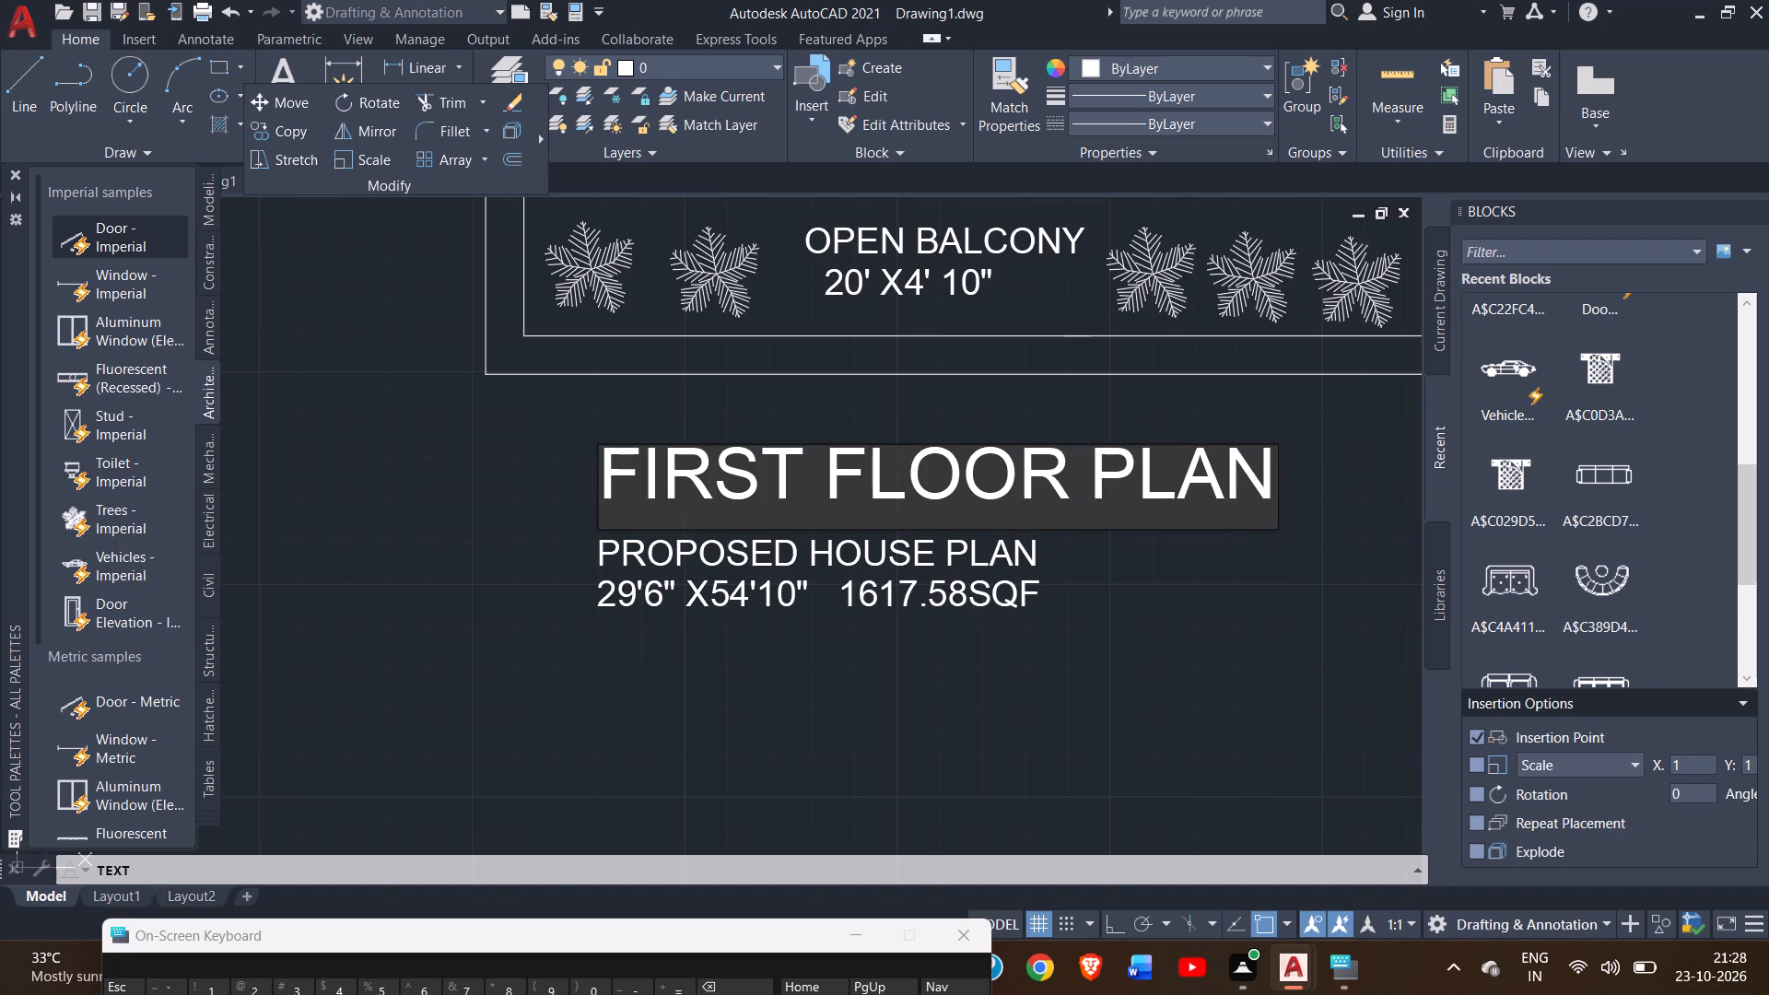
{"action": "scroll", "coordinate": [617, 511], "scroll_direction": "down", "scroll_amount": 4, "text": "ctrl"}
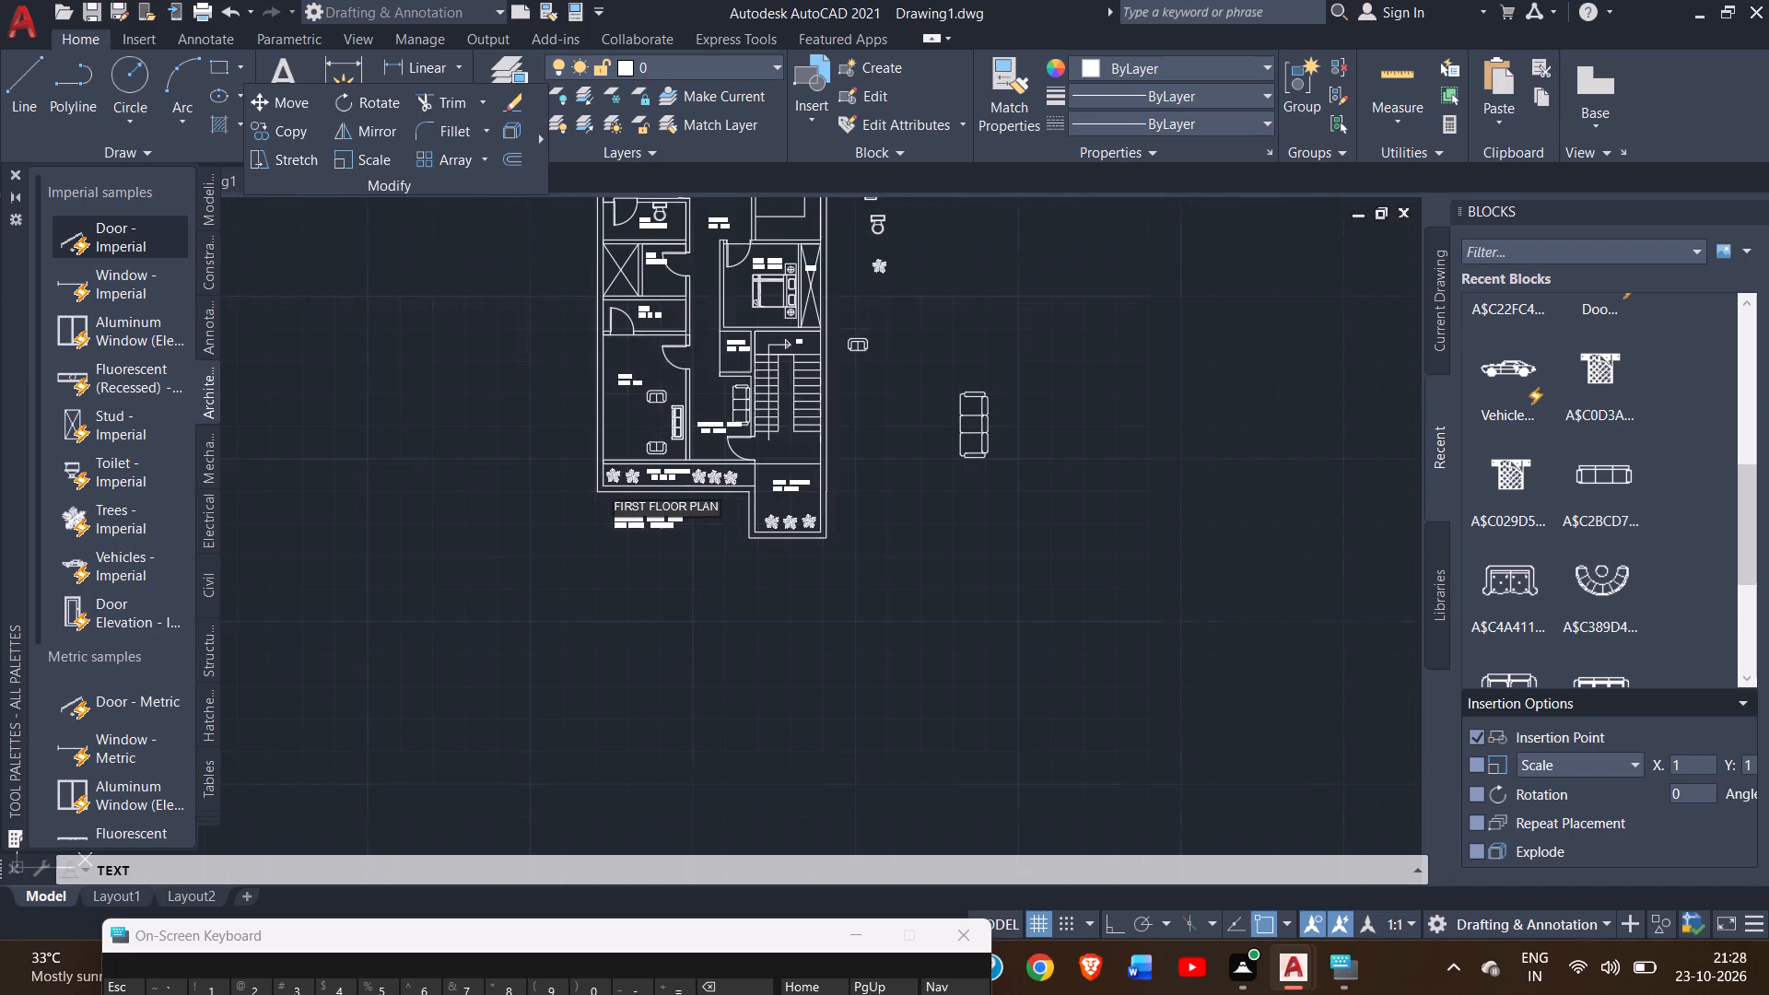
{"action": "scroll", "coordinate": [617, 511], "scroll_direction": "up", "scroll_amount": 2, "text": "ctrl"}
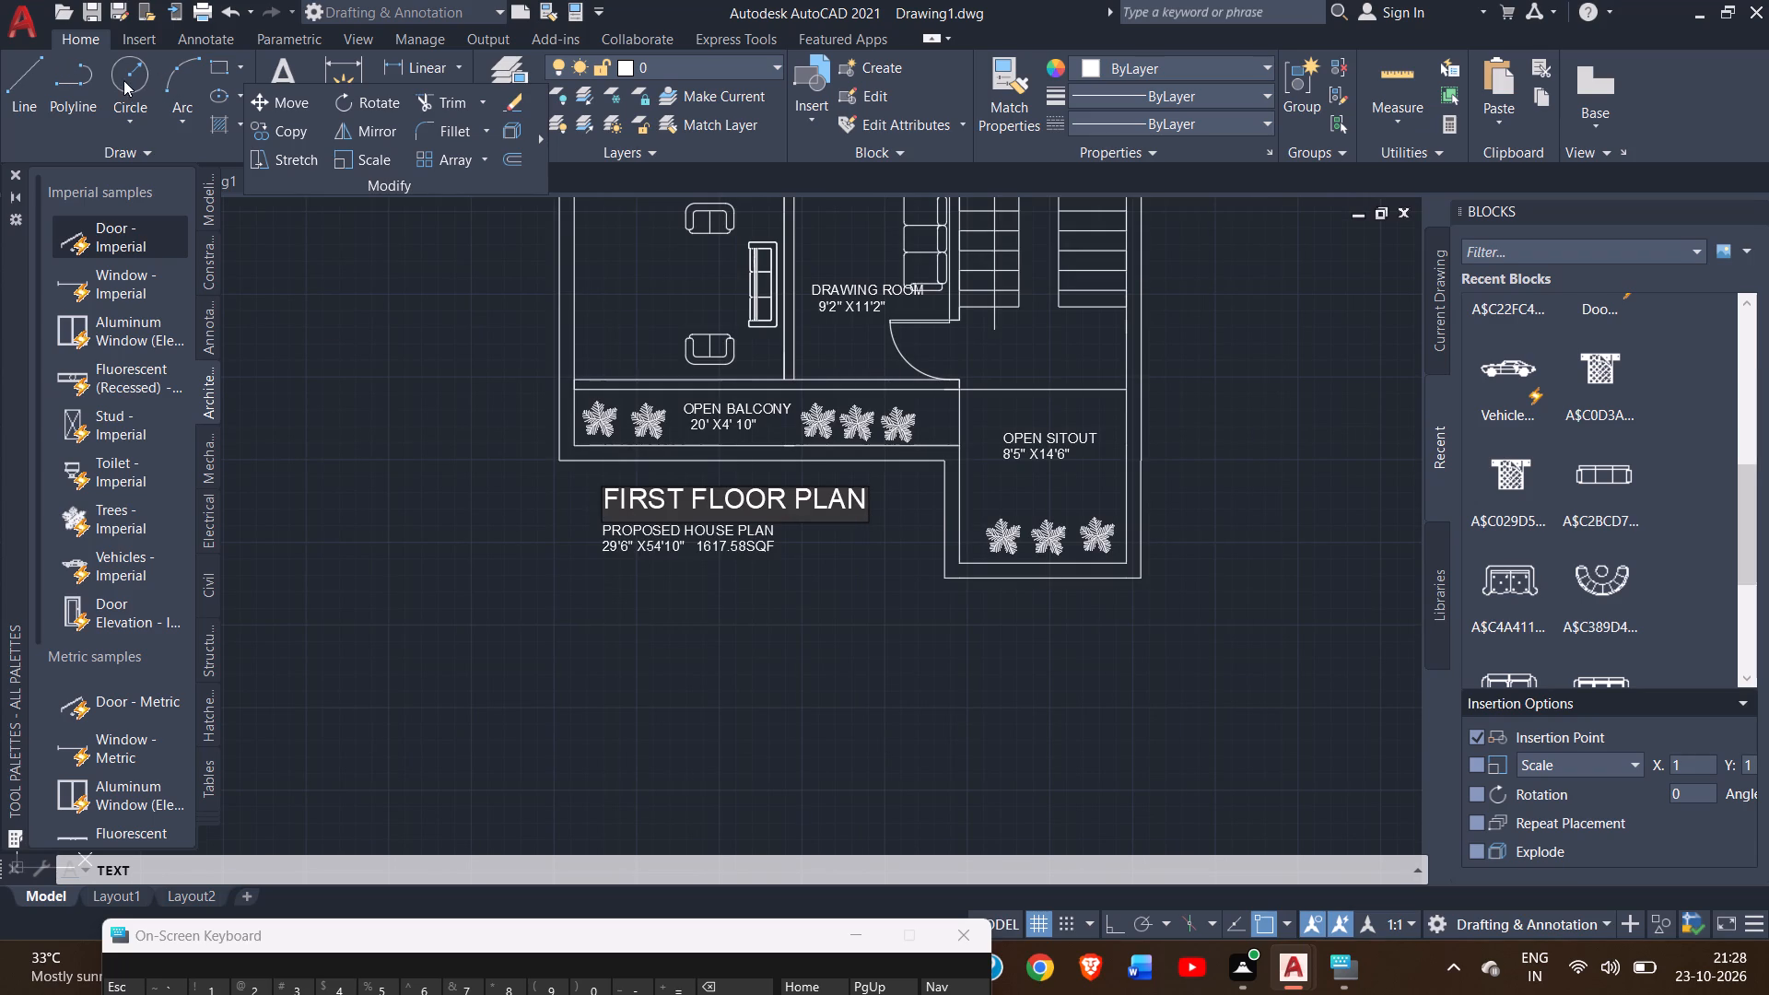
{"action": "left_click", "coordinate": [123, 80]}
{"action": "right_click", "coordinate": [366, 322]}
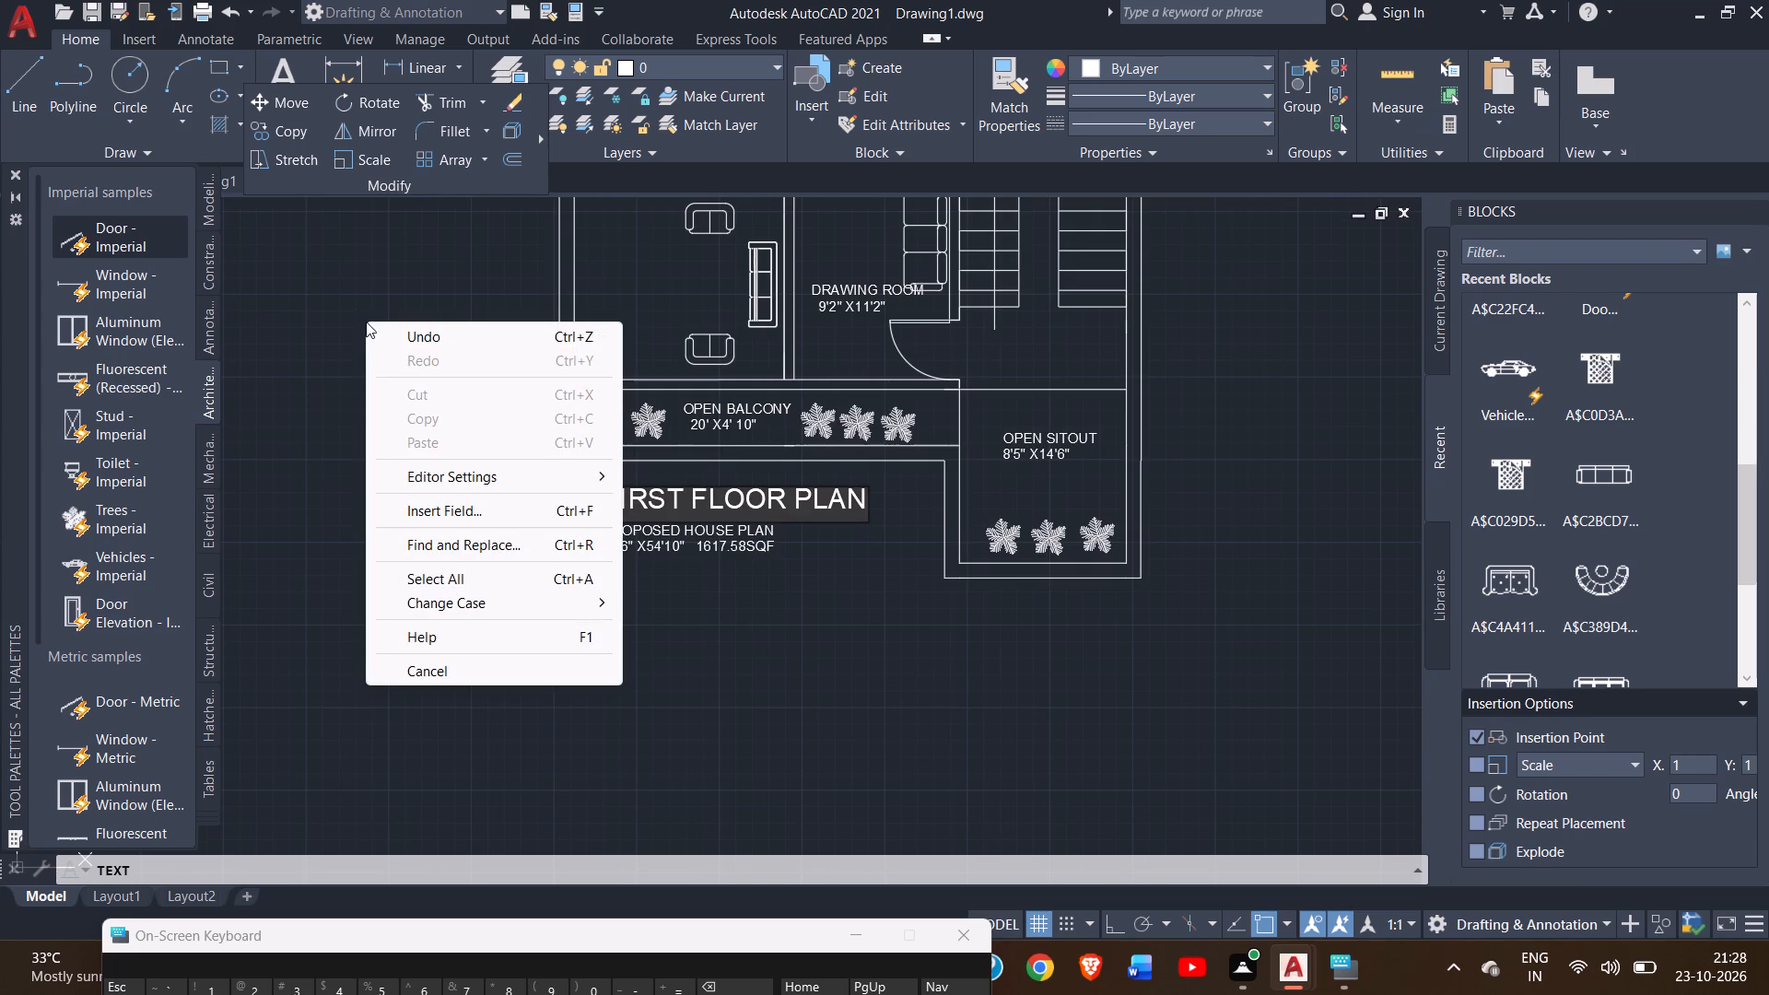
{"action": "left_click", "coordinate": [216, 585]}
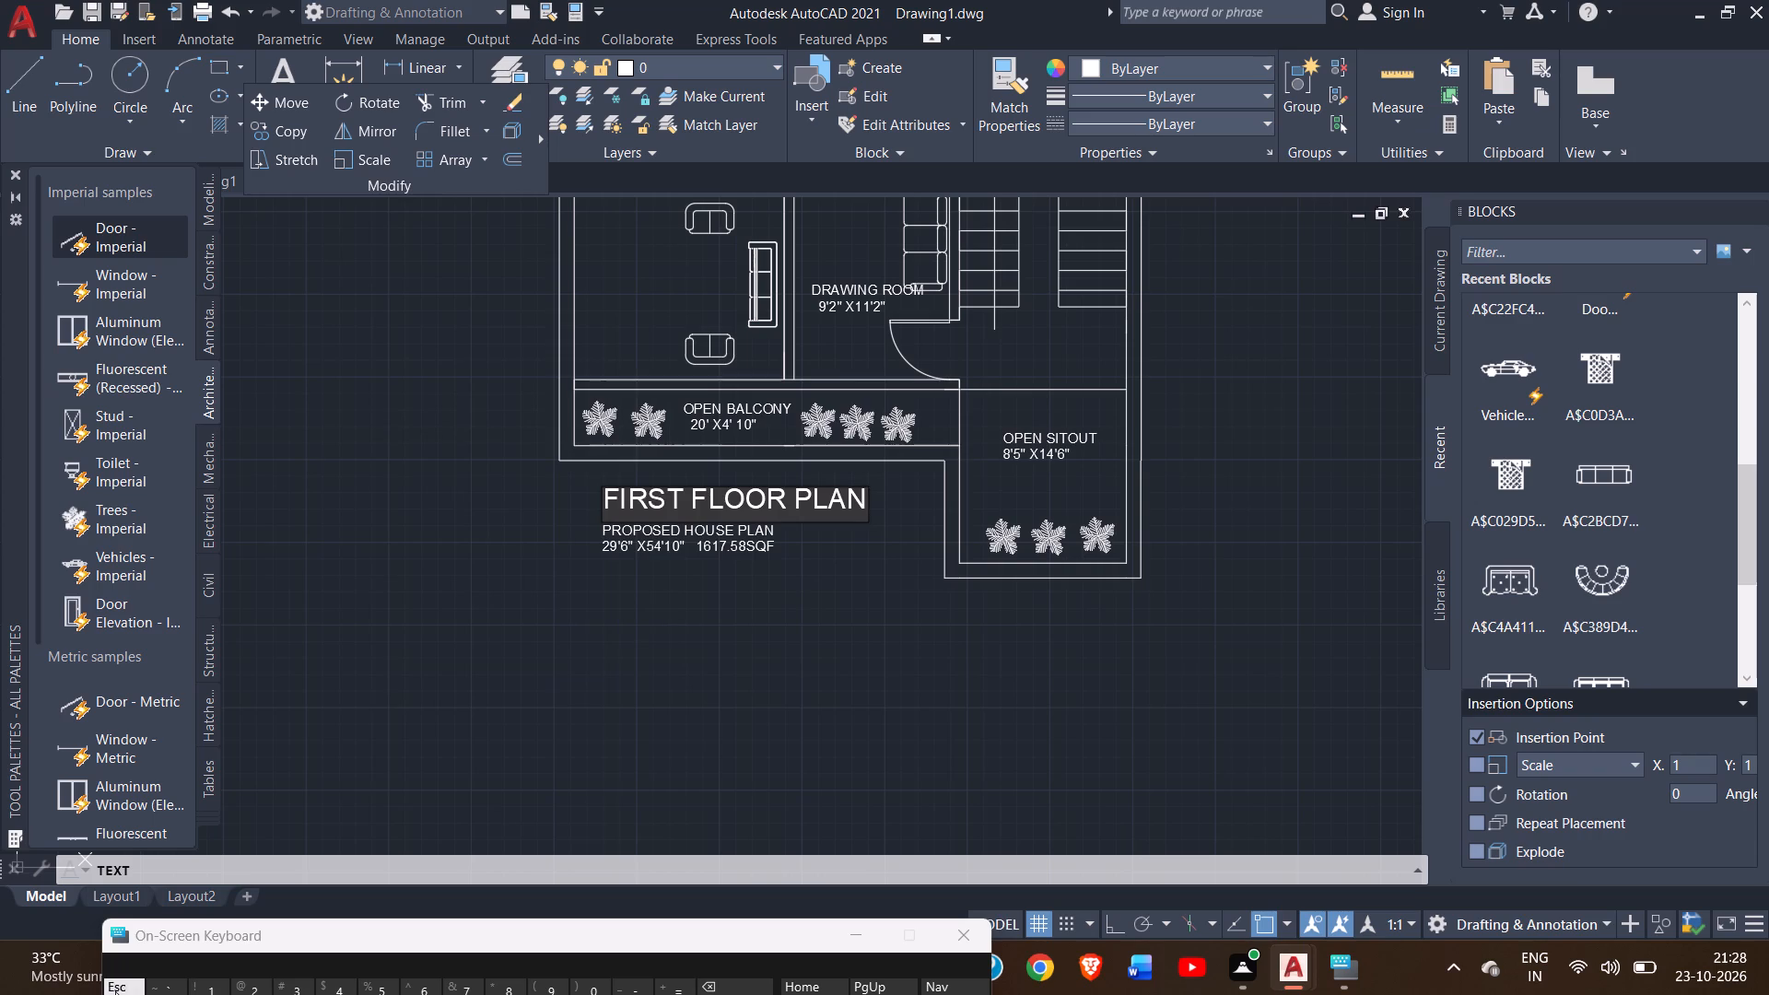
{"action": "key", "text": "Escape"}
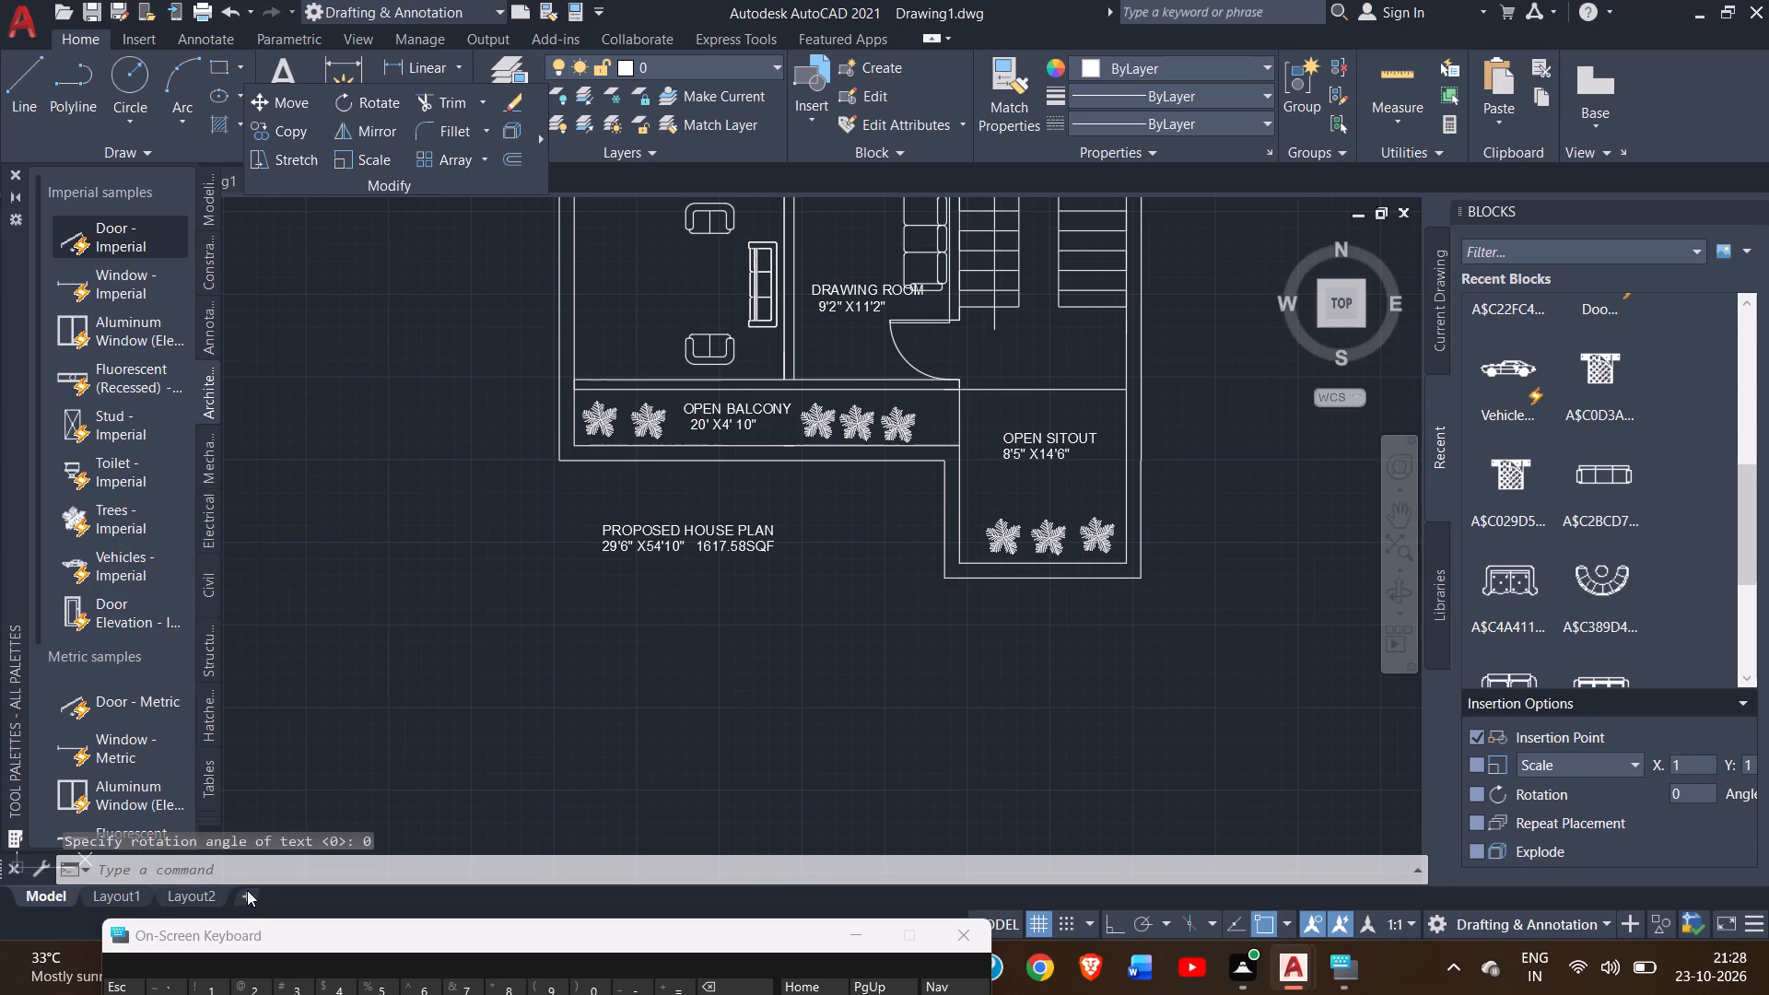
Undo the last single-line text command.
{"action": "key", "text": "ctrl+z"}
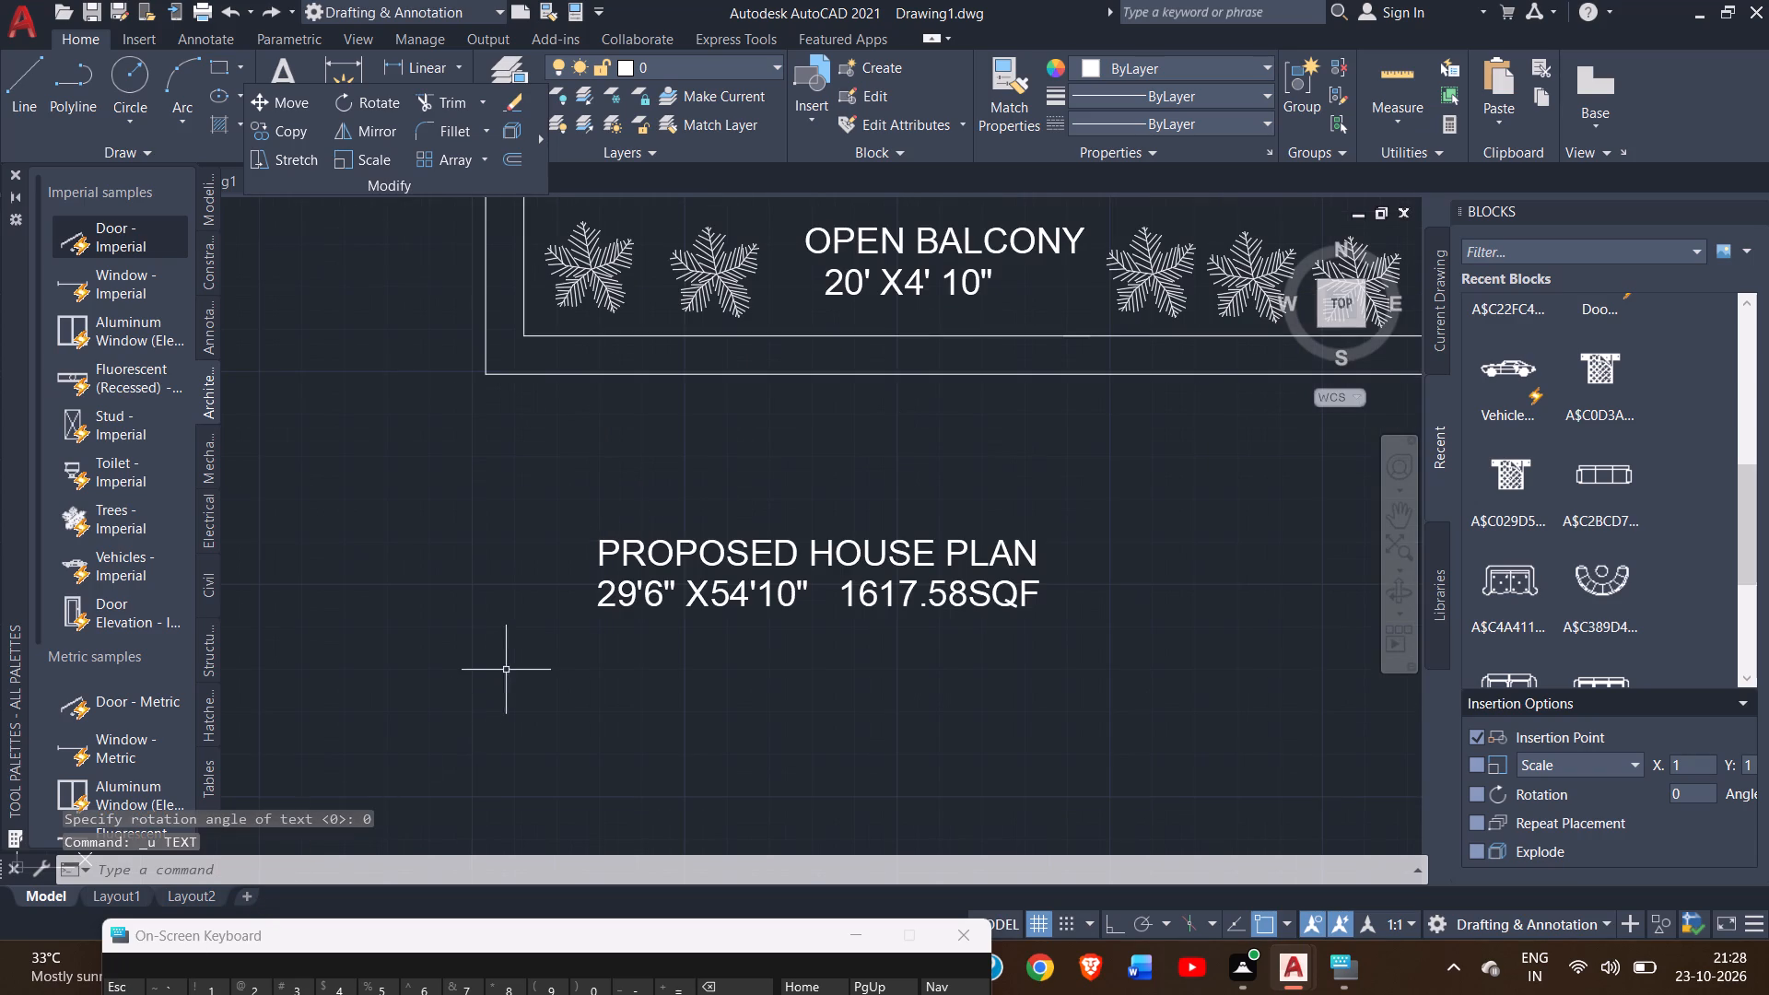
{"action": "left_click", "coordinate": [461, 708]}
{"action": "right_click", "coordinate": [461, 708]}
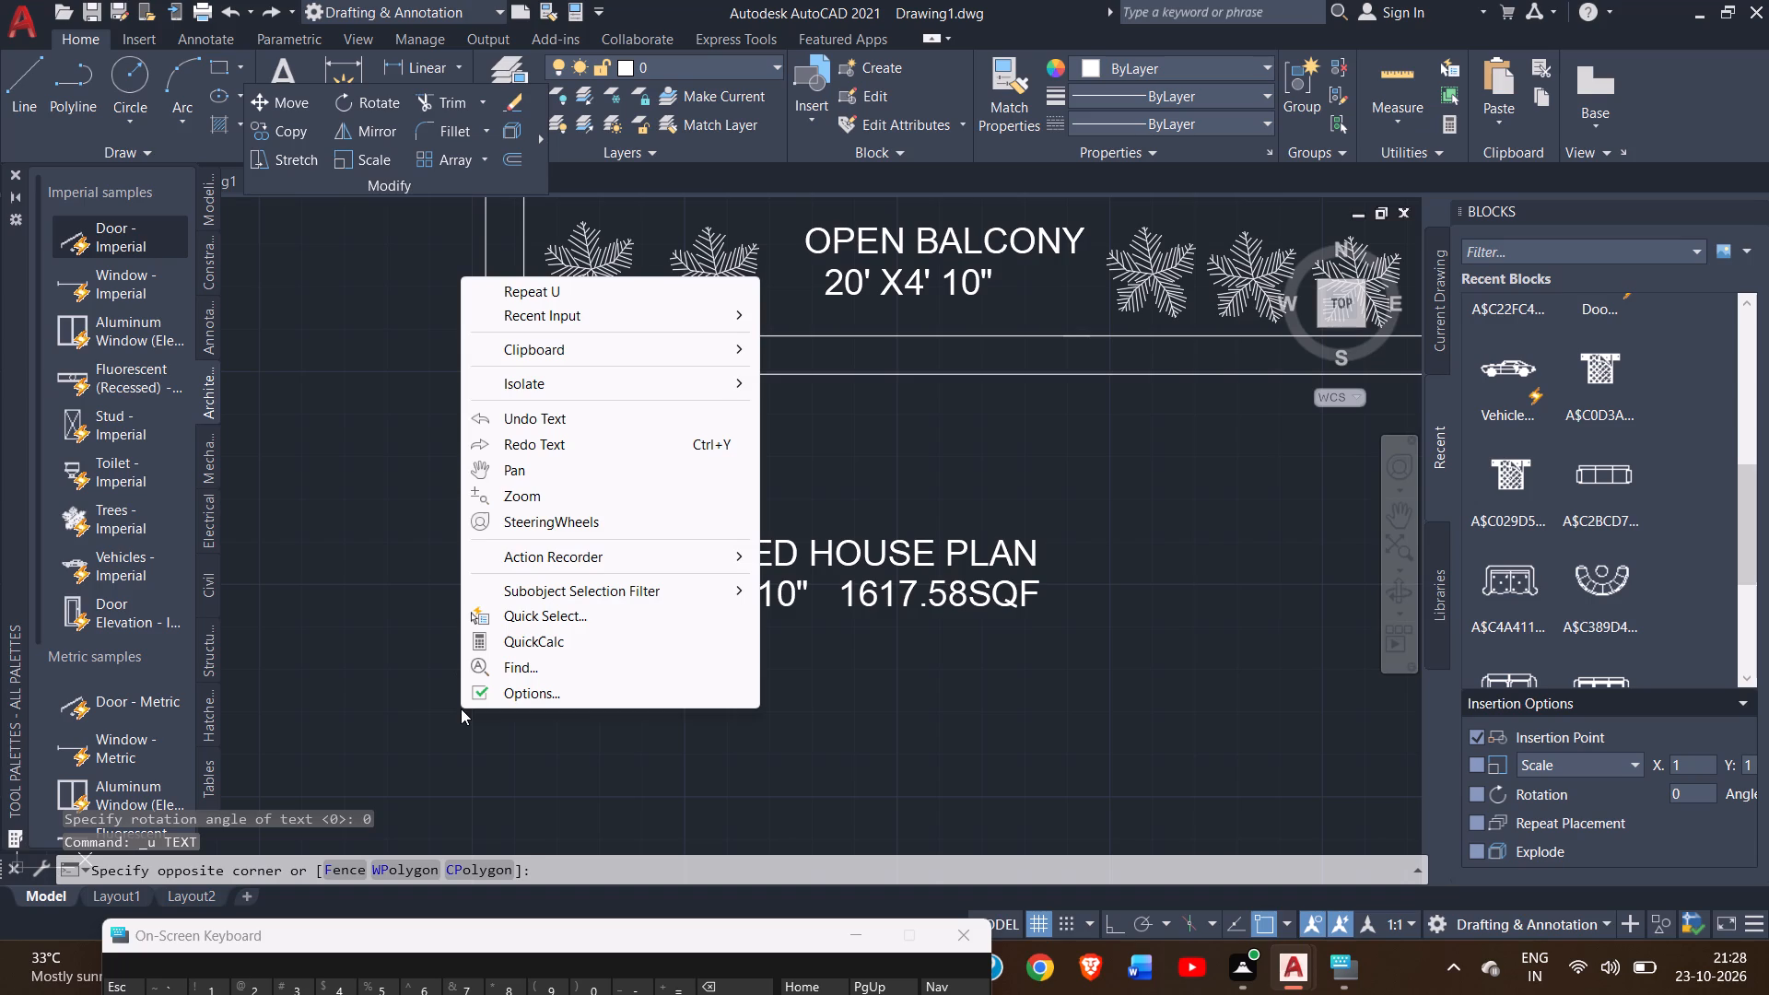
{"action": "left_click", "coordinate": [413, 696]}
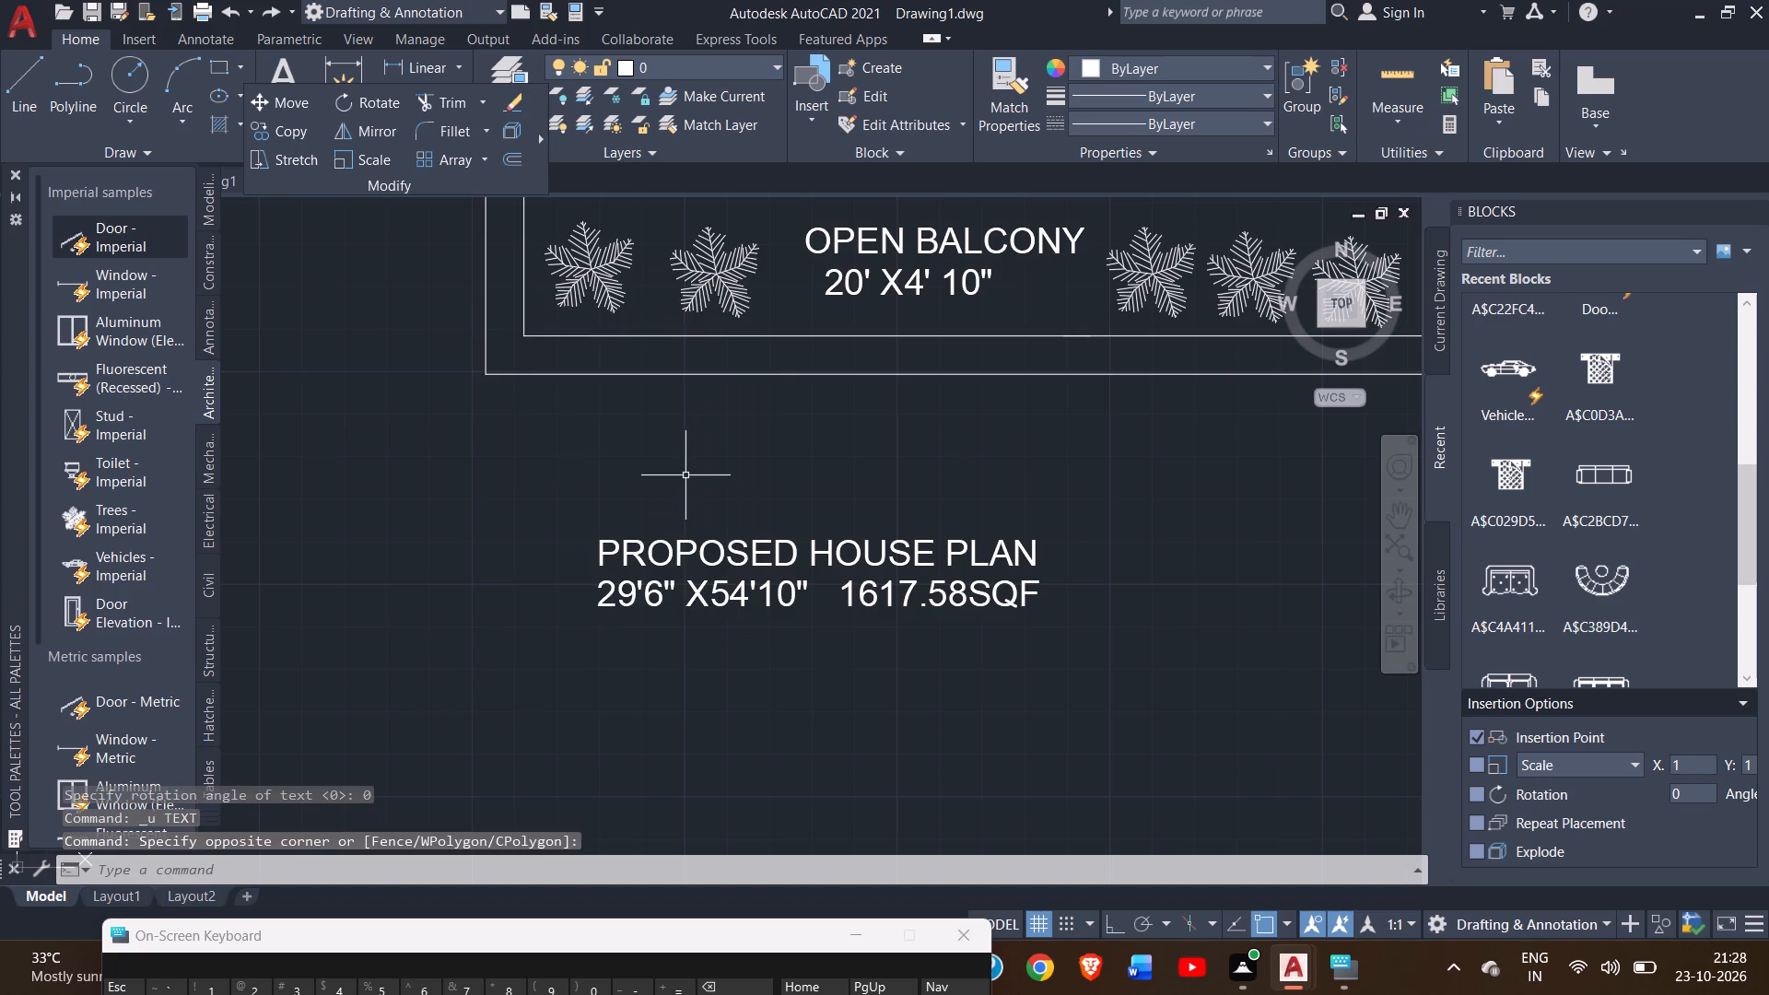
Add the single-line text heading FIRST FLOOR PLAN above PROPOSED HOUSE PLAN, 1' high at 0 rotation.
{"action": "type", "text": "TE"}
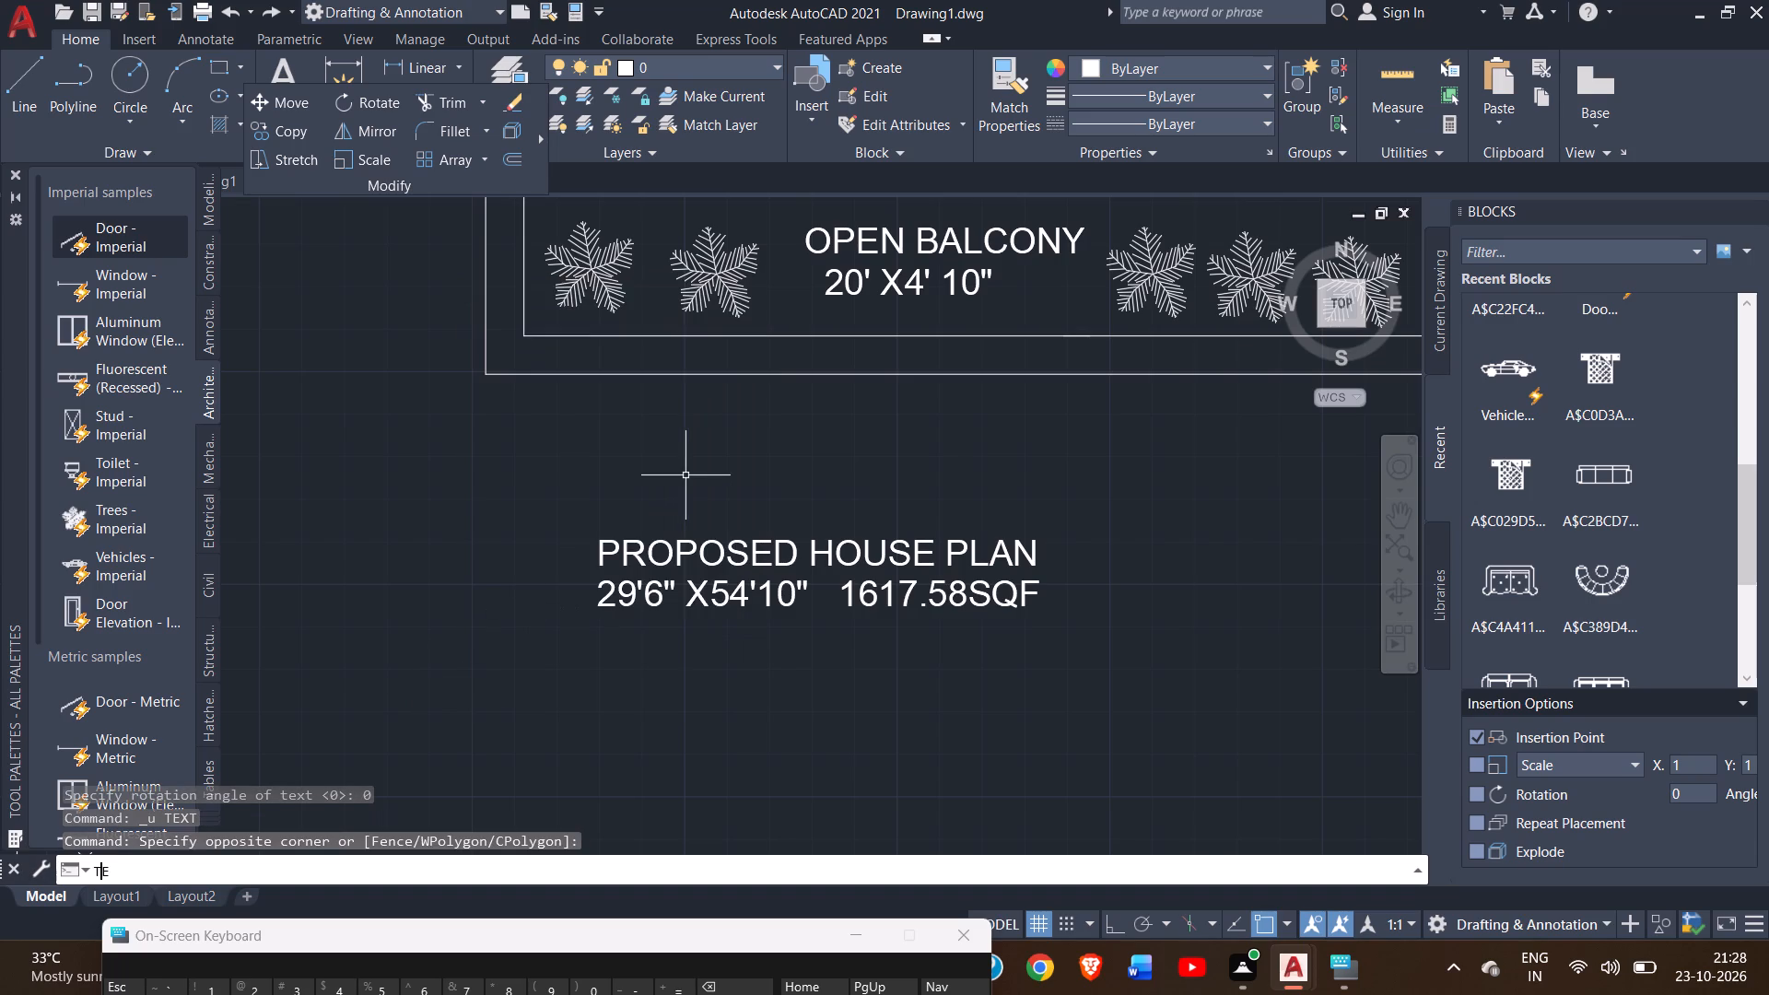
{"action": "type", "text": "XT"}
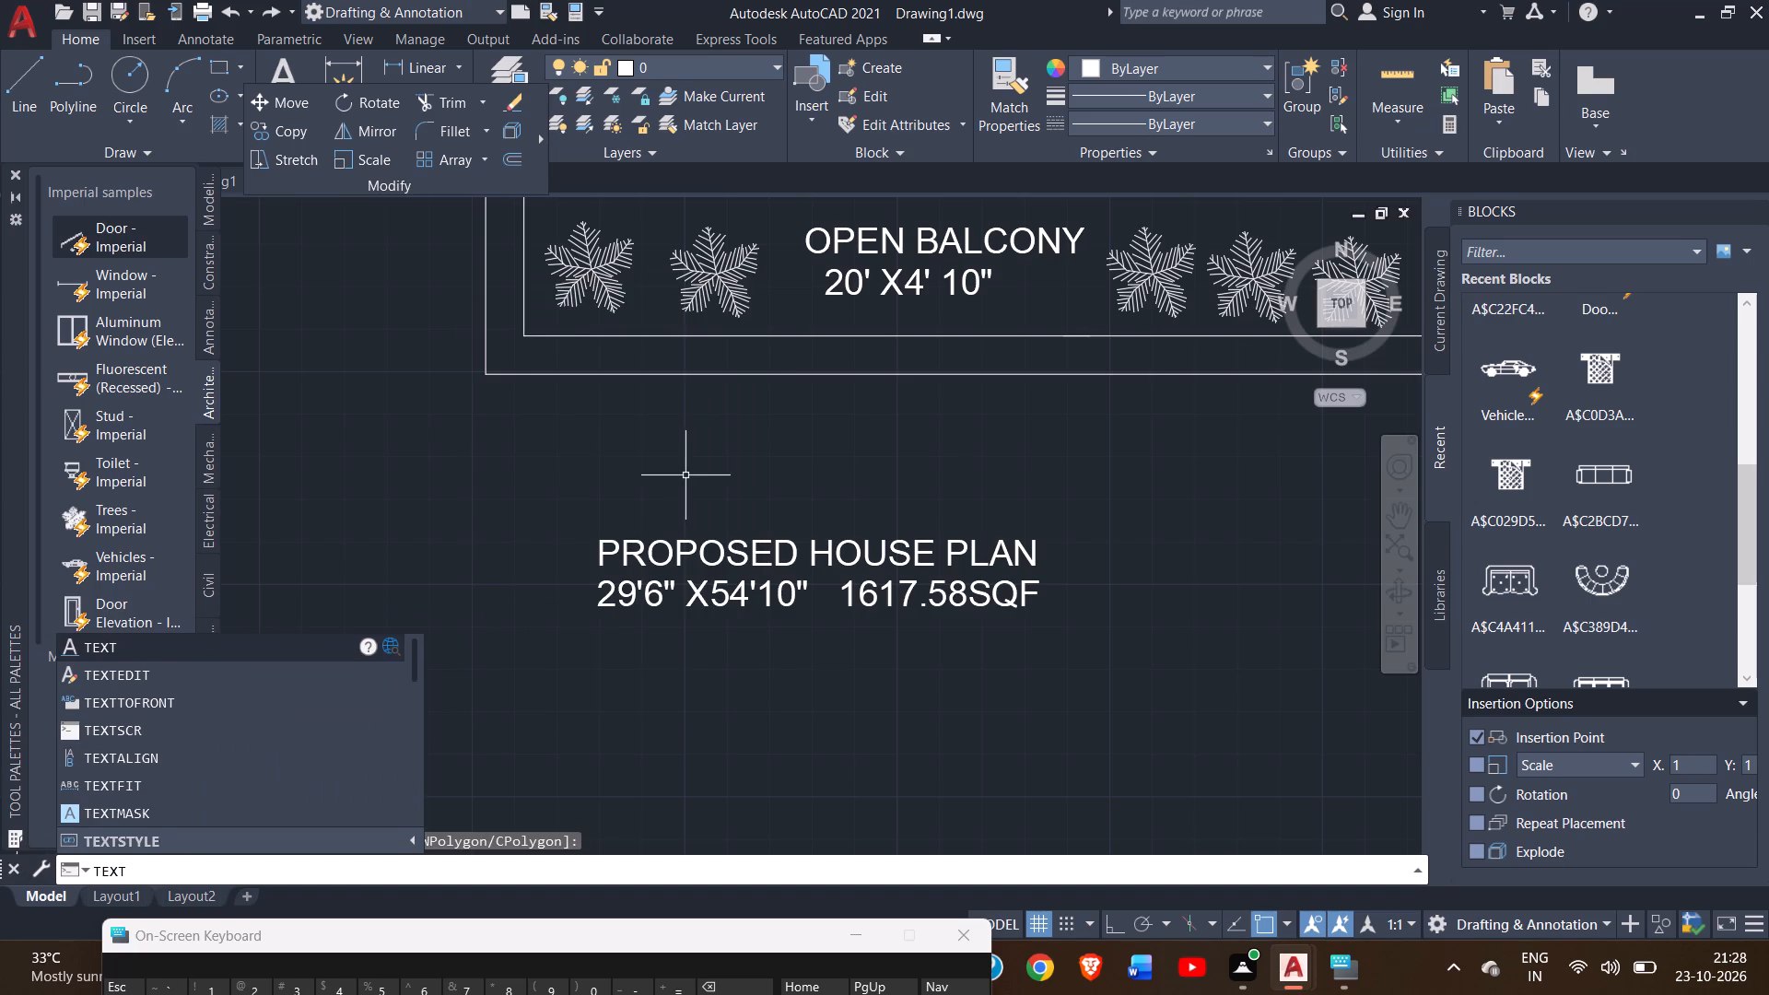
{"action": "key", "text": "Return"}
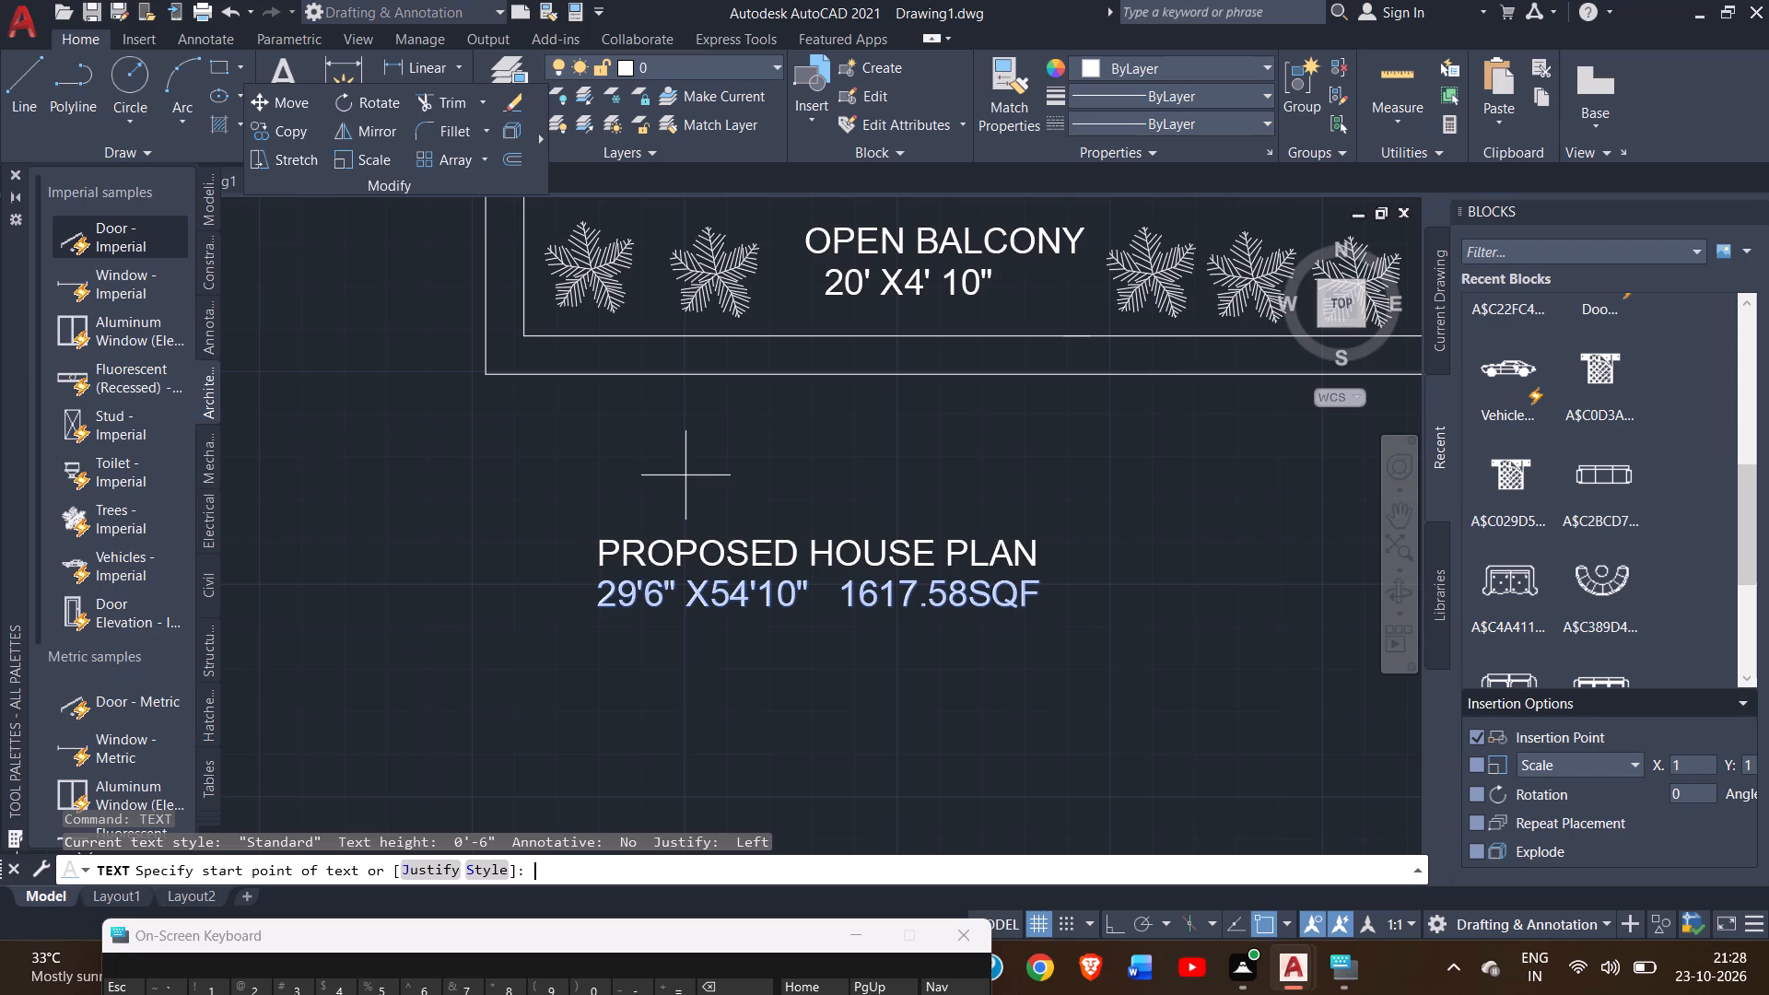
{"action": "left_click", "coordinate": [602, 492]}
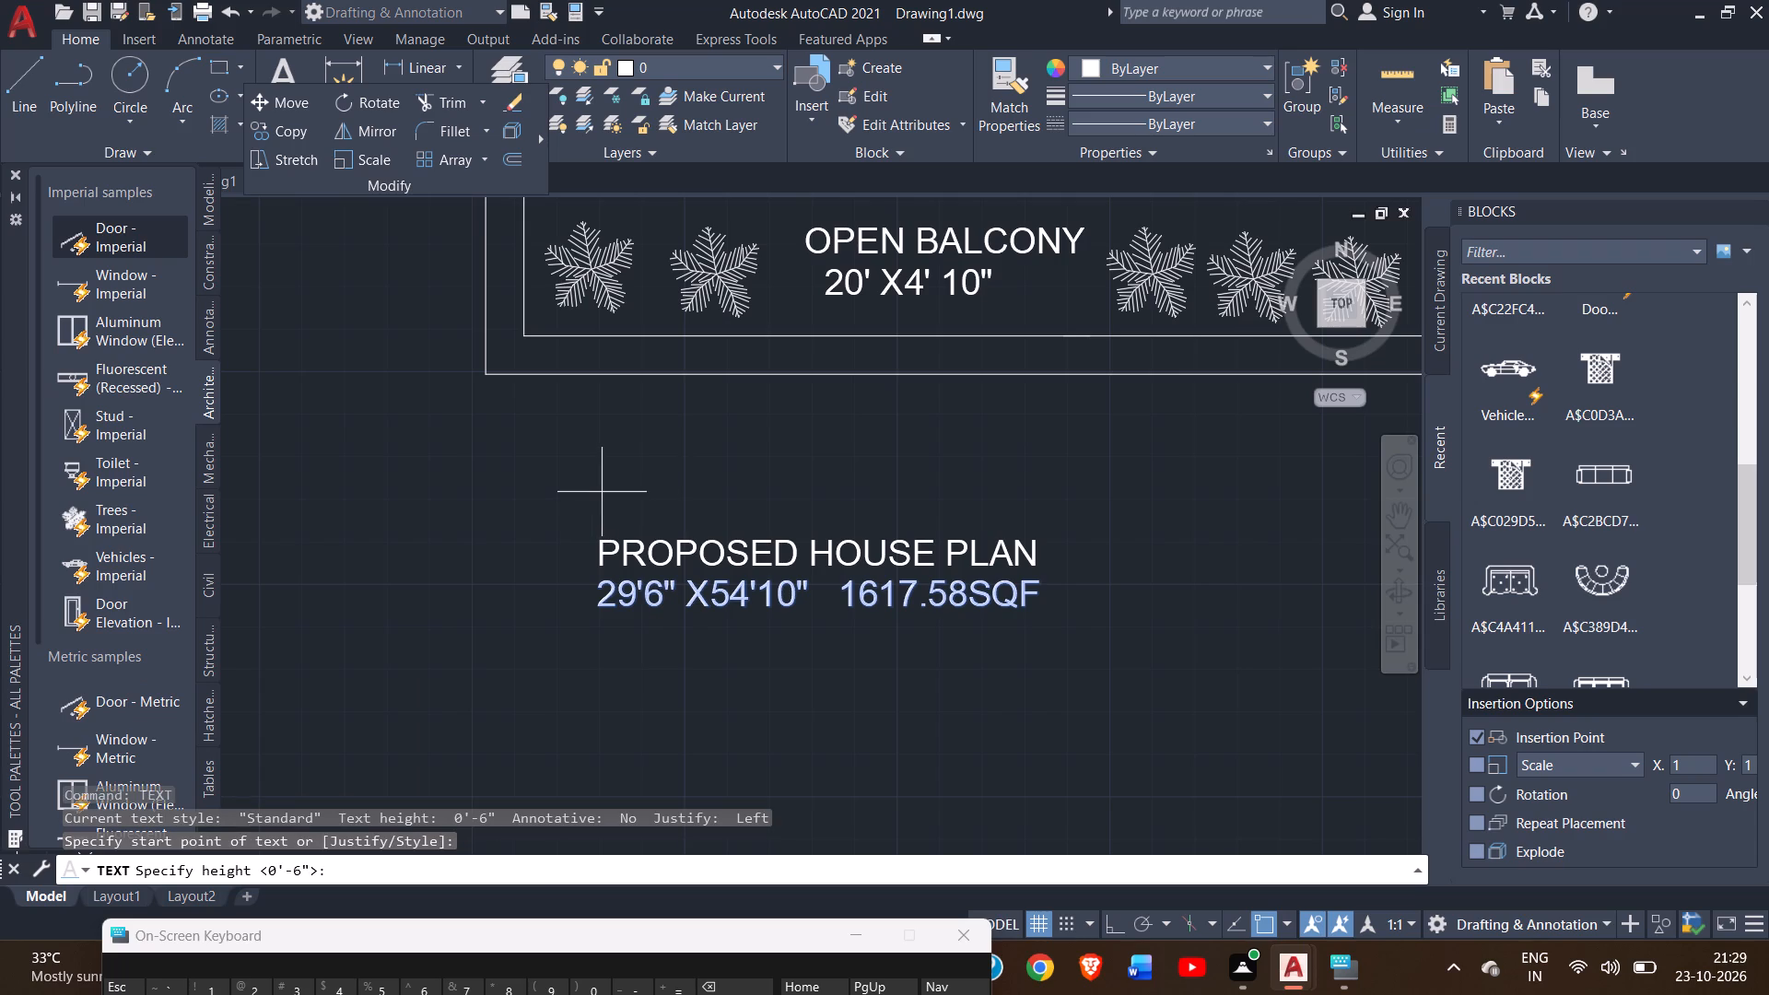
{"action": "type", "text": "1'"}
{"action": "key", "text": "Return"}
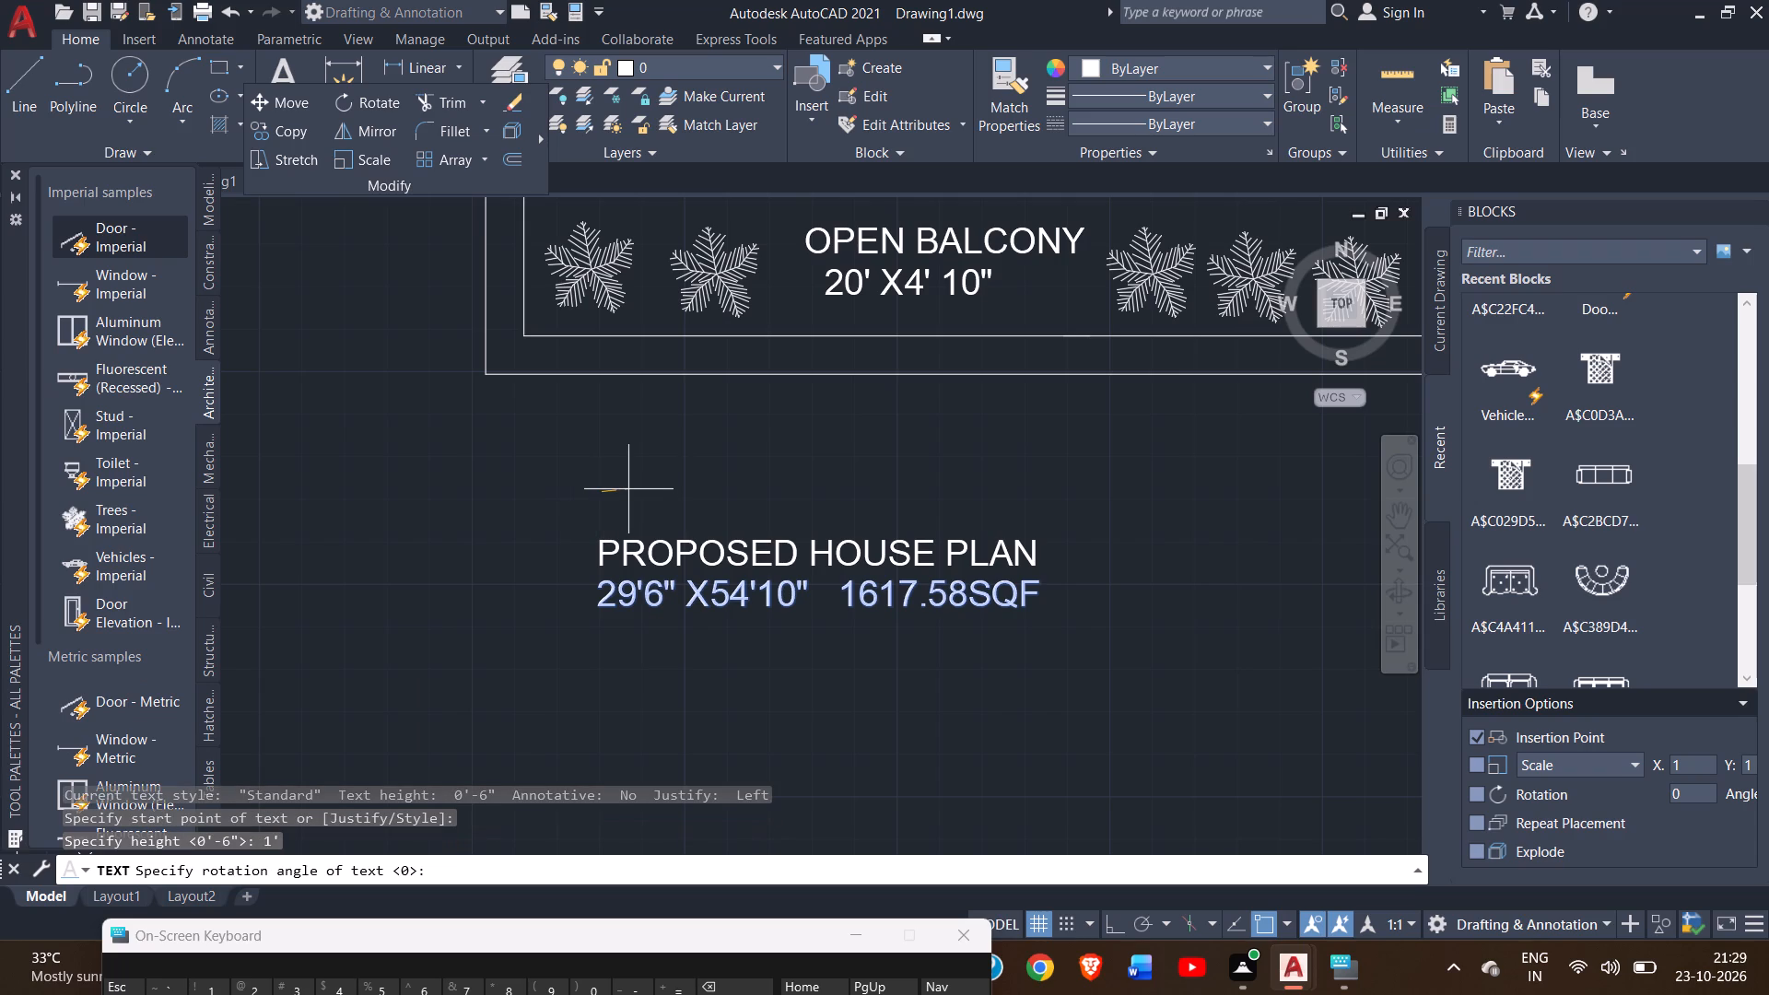
{"action": "key", "text": "0"}
{"action": "key", "text": "Return"}
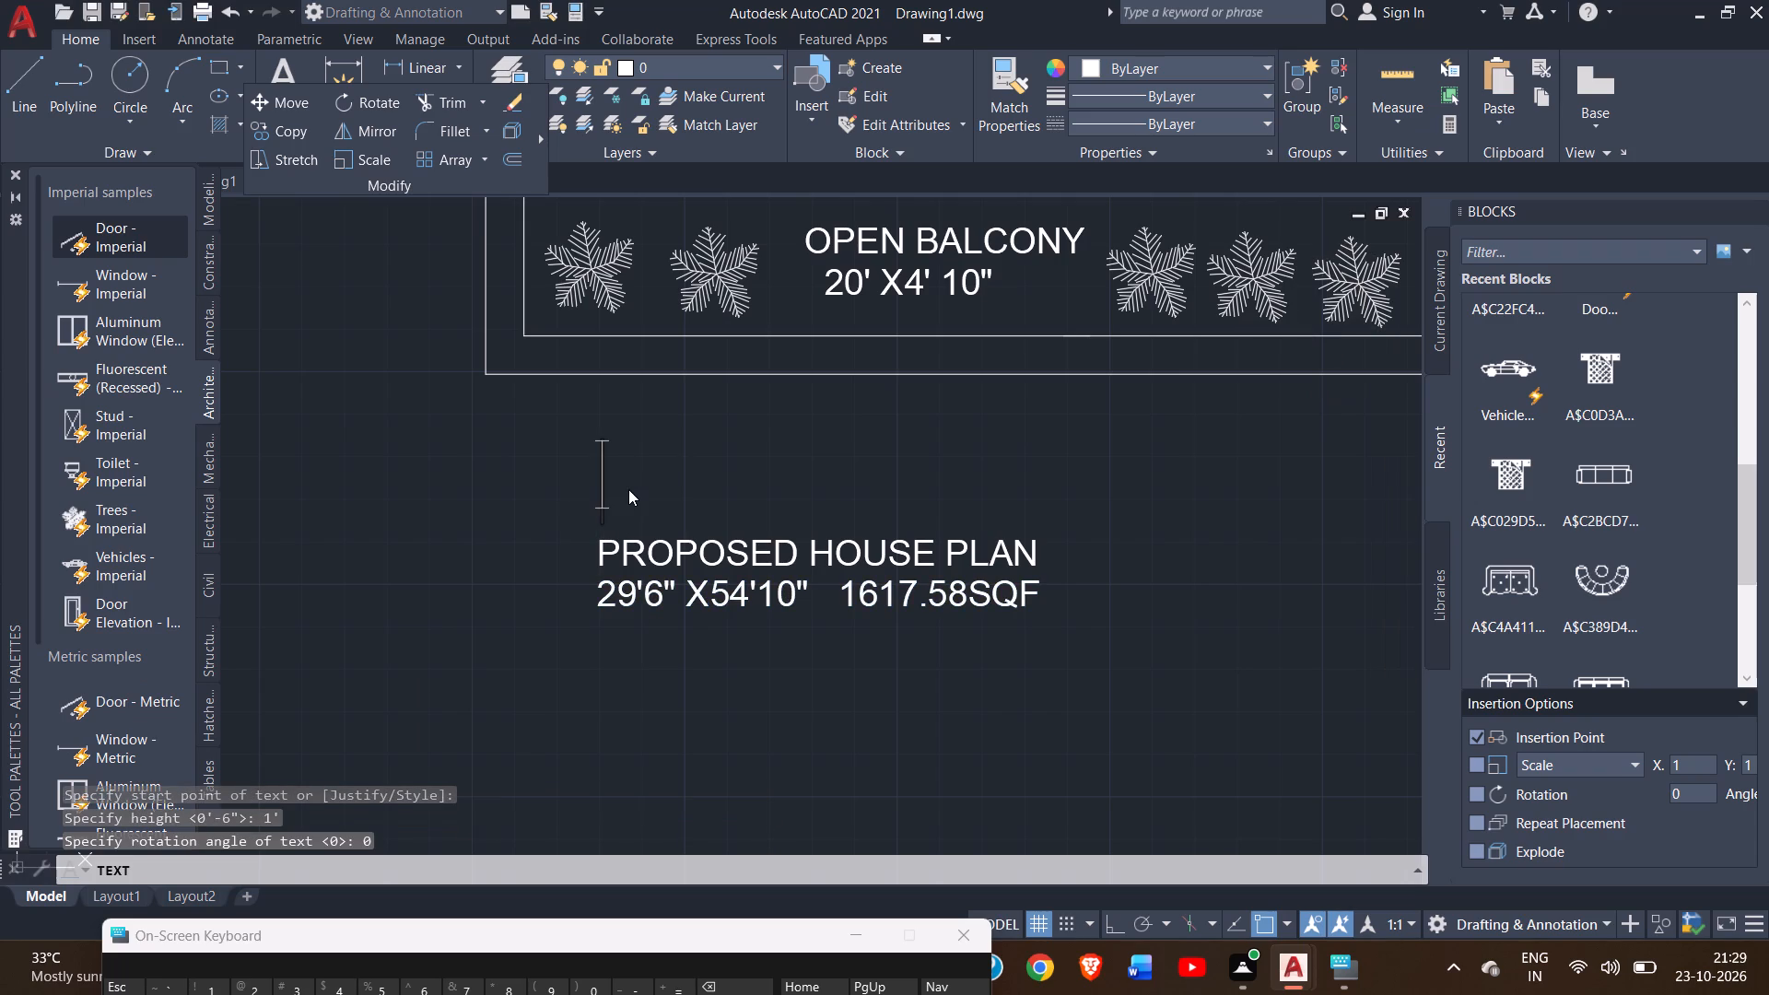
{"action": "type", "text": "FI"}
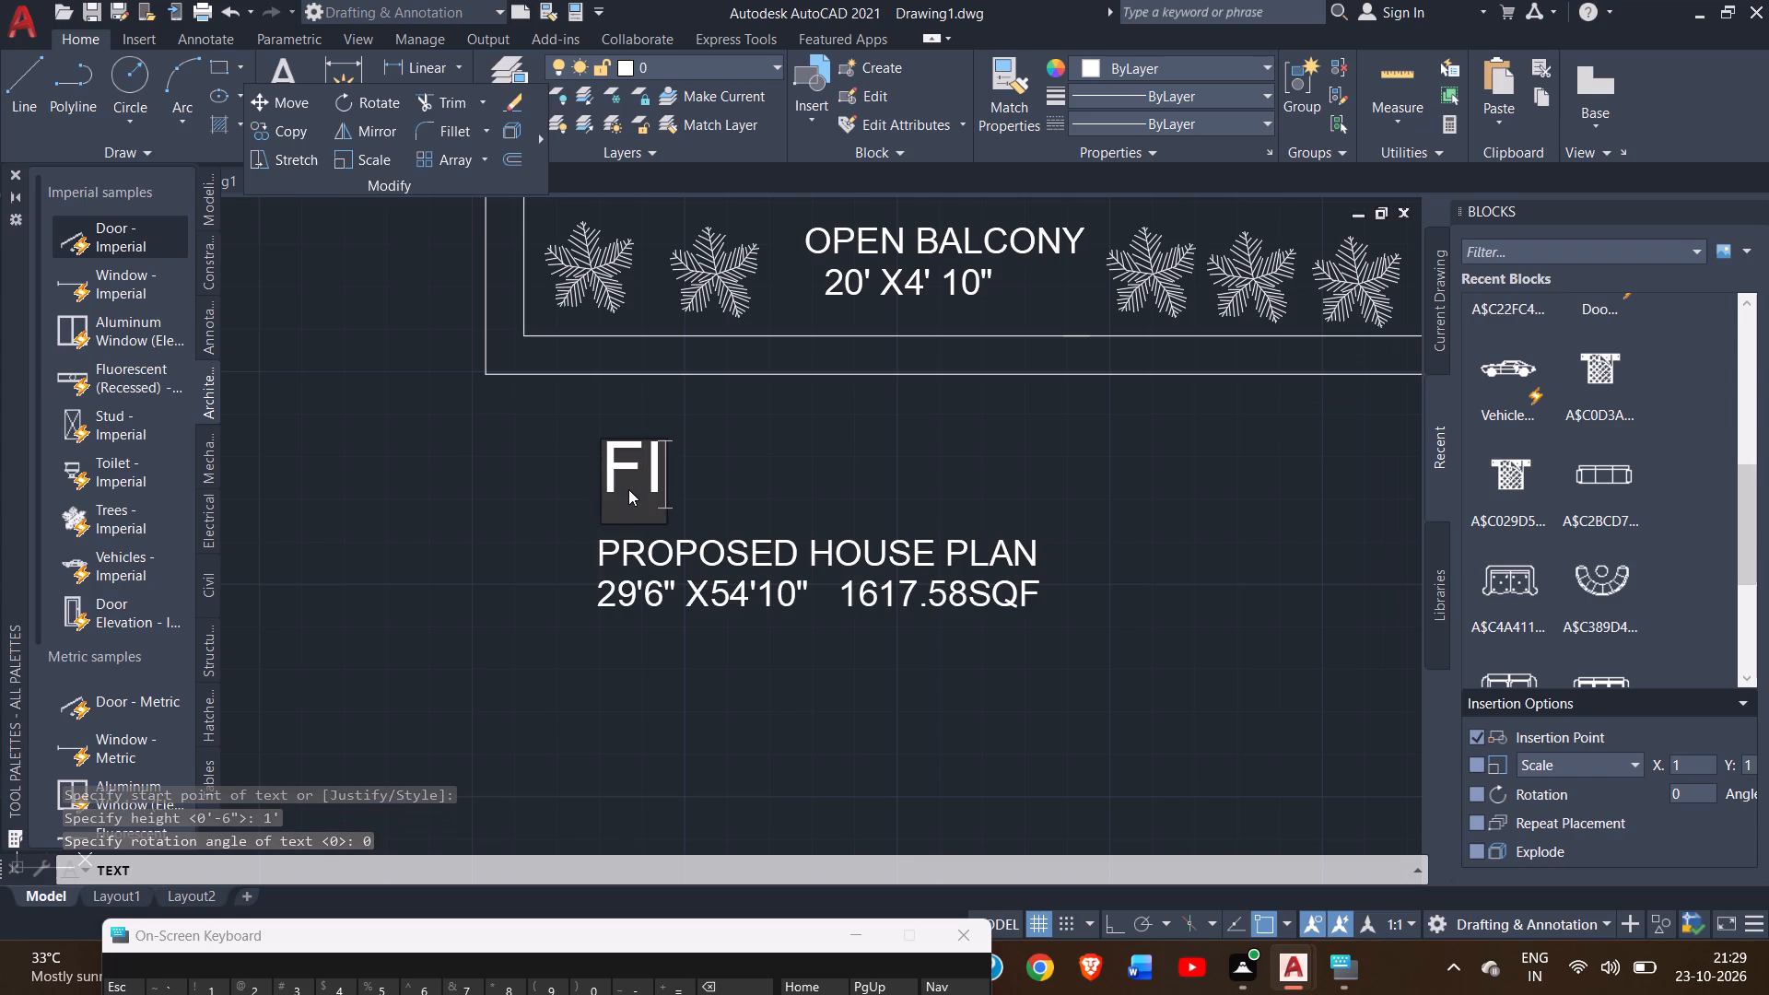
{"action": "type", "text": "RST FLOOR PLA"}
{"action": "key", "text": "n"}
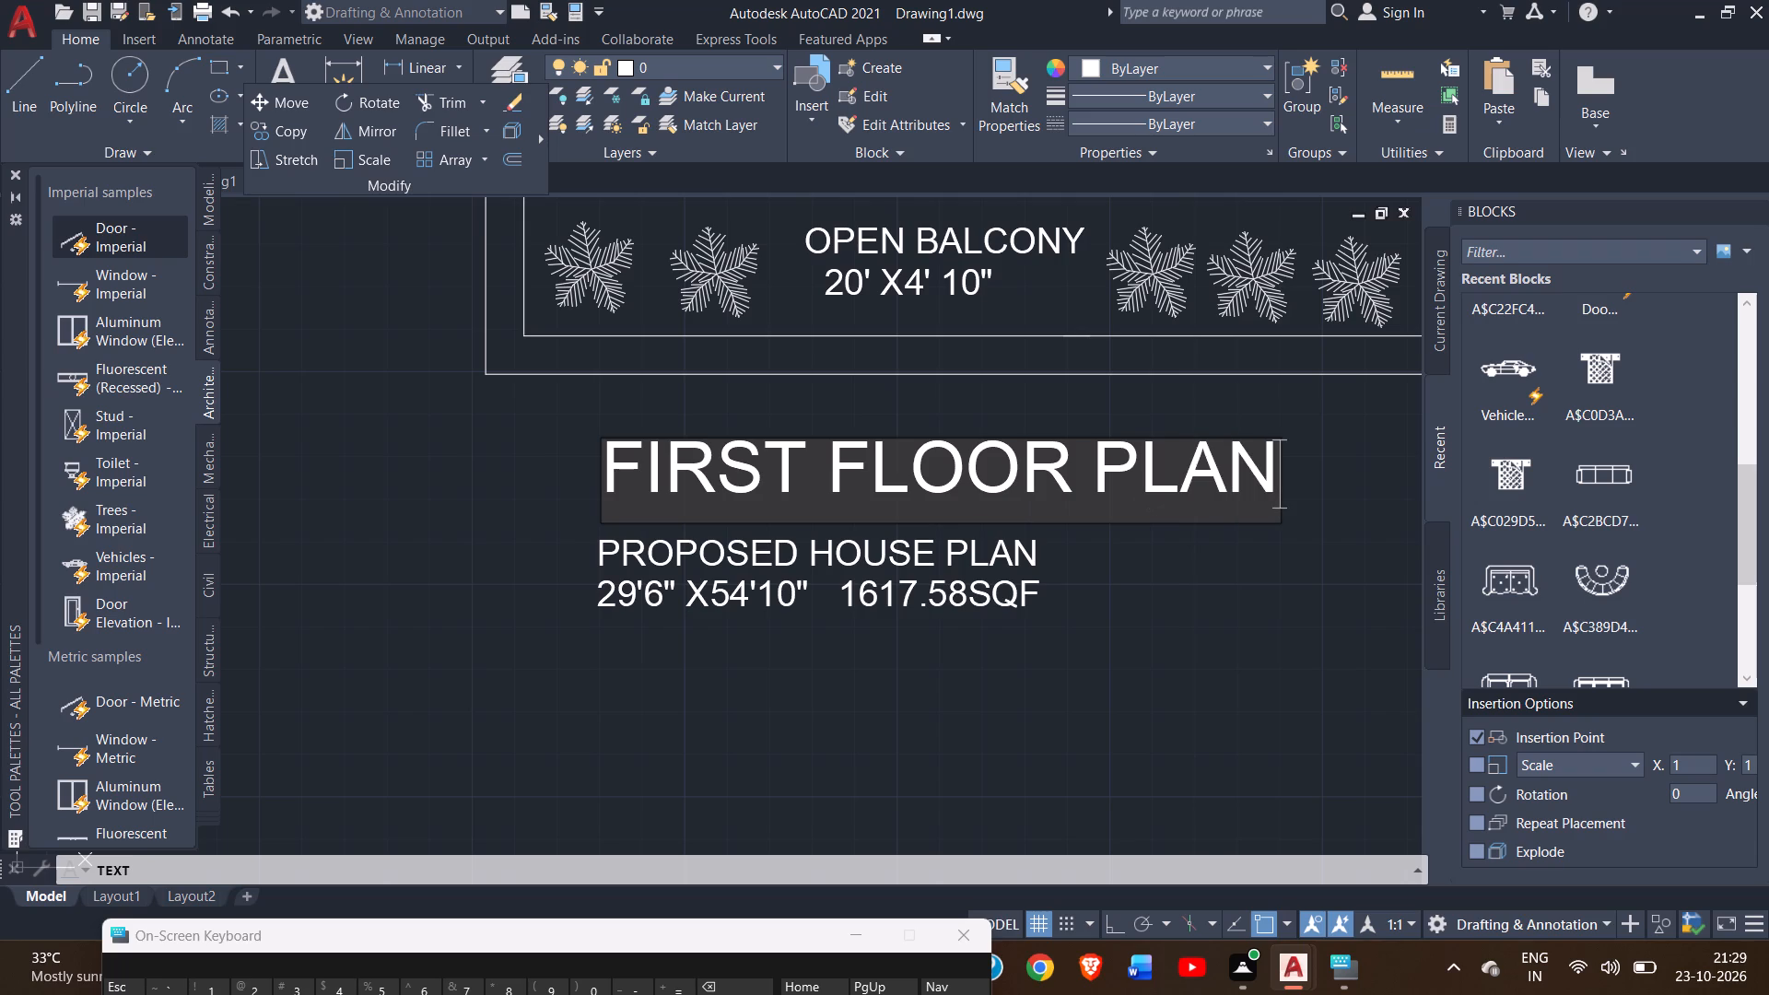
{"action": "scroll", "coordinate": [628, 489], "scroll_direction": "down", "scroll_amount": 1, "text": "ctrl"}
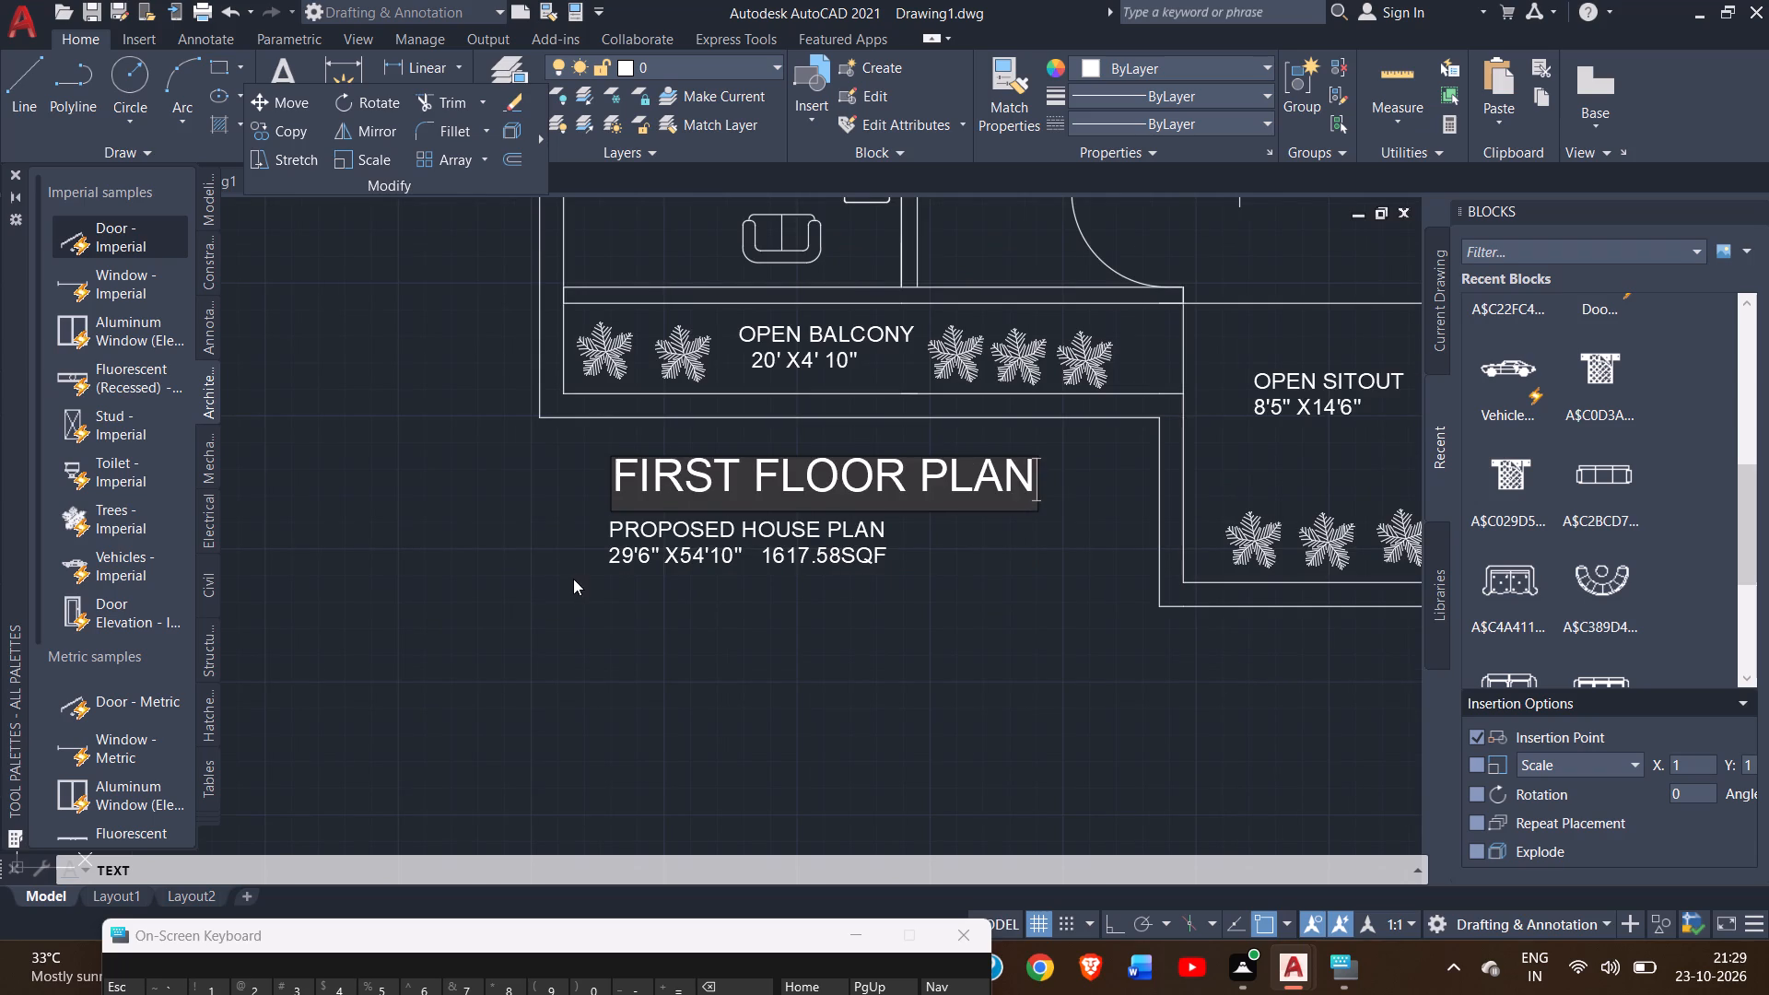
{"action": "left_click", "coordinate": [528, 596]}
{"action": "right_click", "coordinate": [528, 596]}
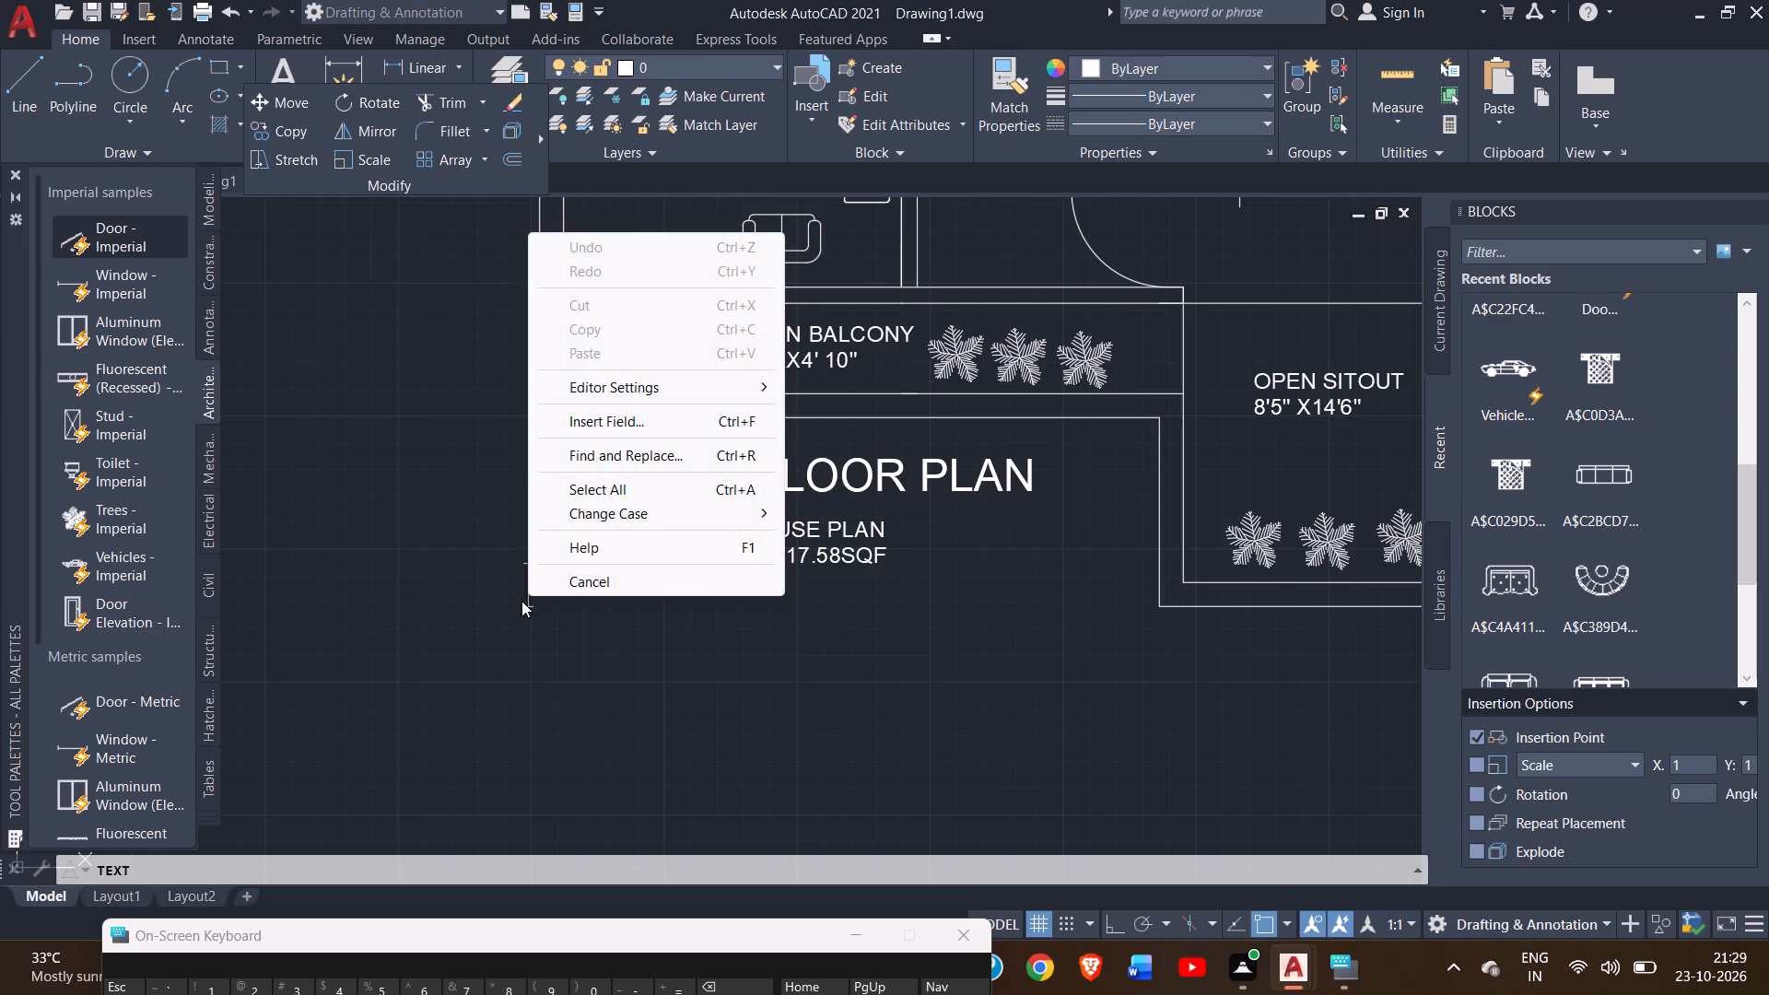
{"action": "left_click", "coordinate": [568, 586]}
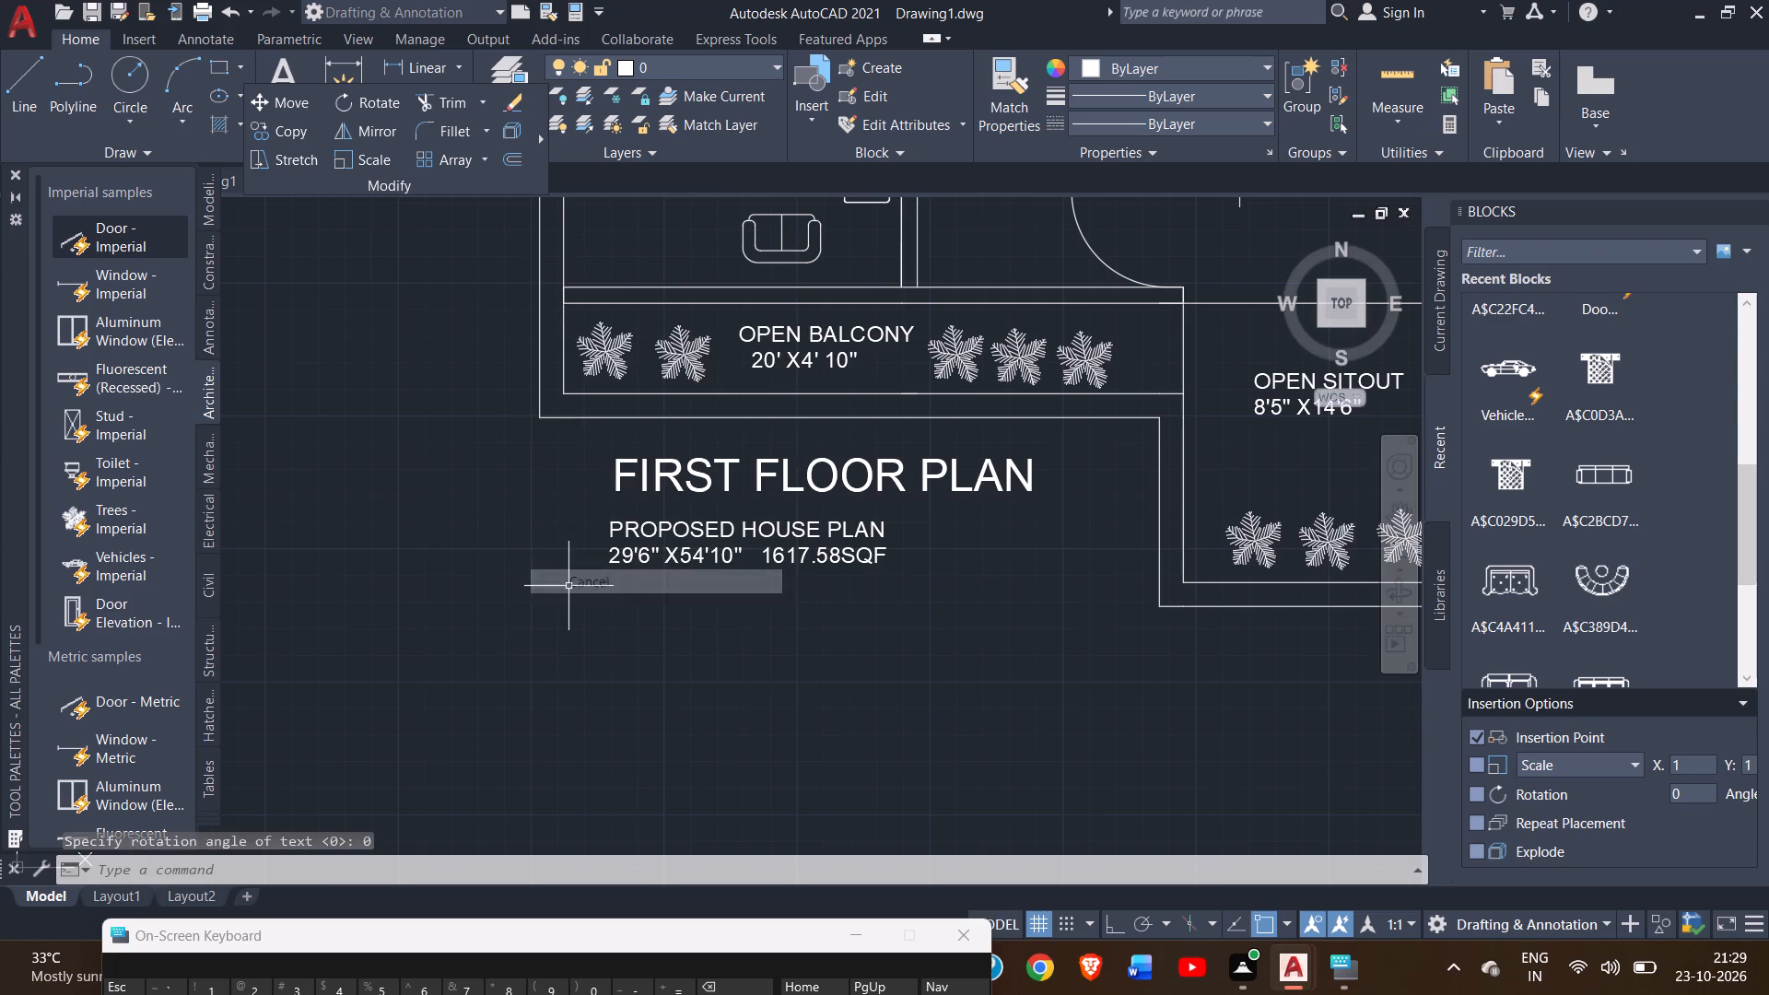
Draw a small circle beside the title text, just below the end of the FIRST FLOOR PLAN heading.
{"action": "scroll", "coordinate": [658, 615], "scroll_direction": "down", "scroll_amount": 2, "text": "ctrl"}
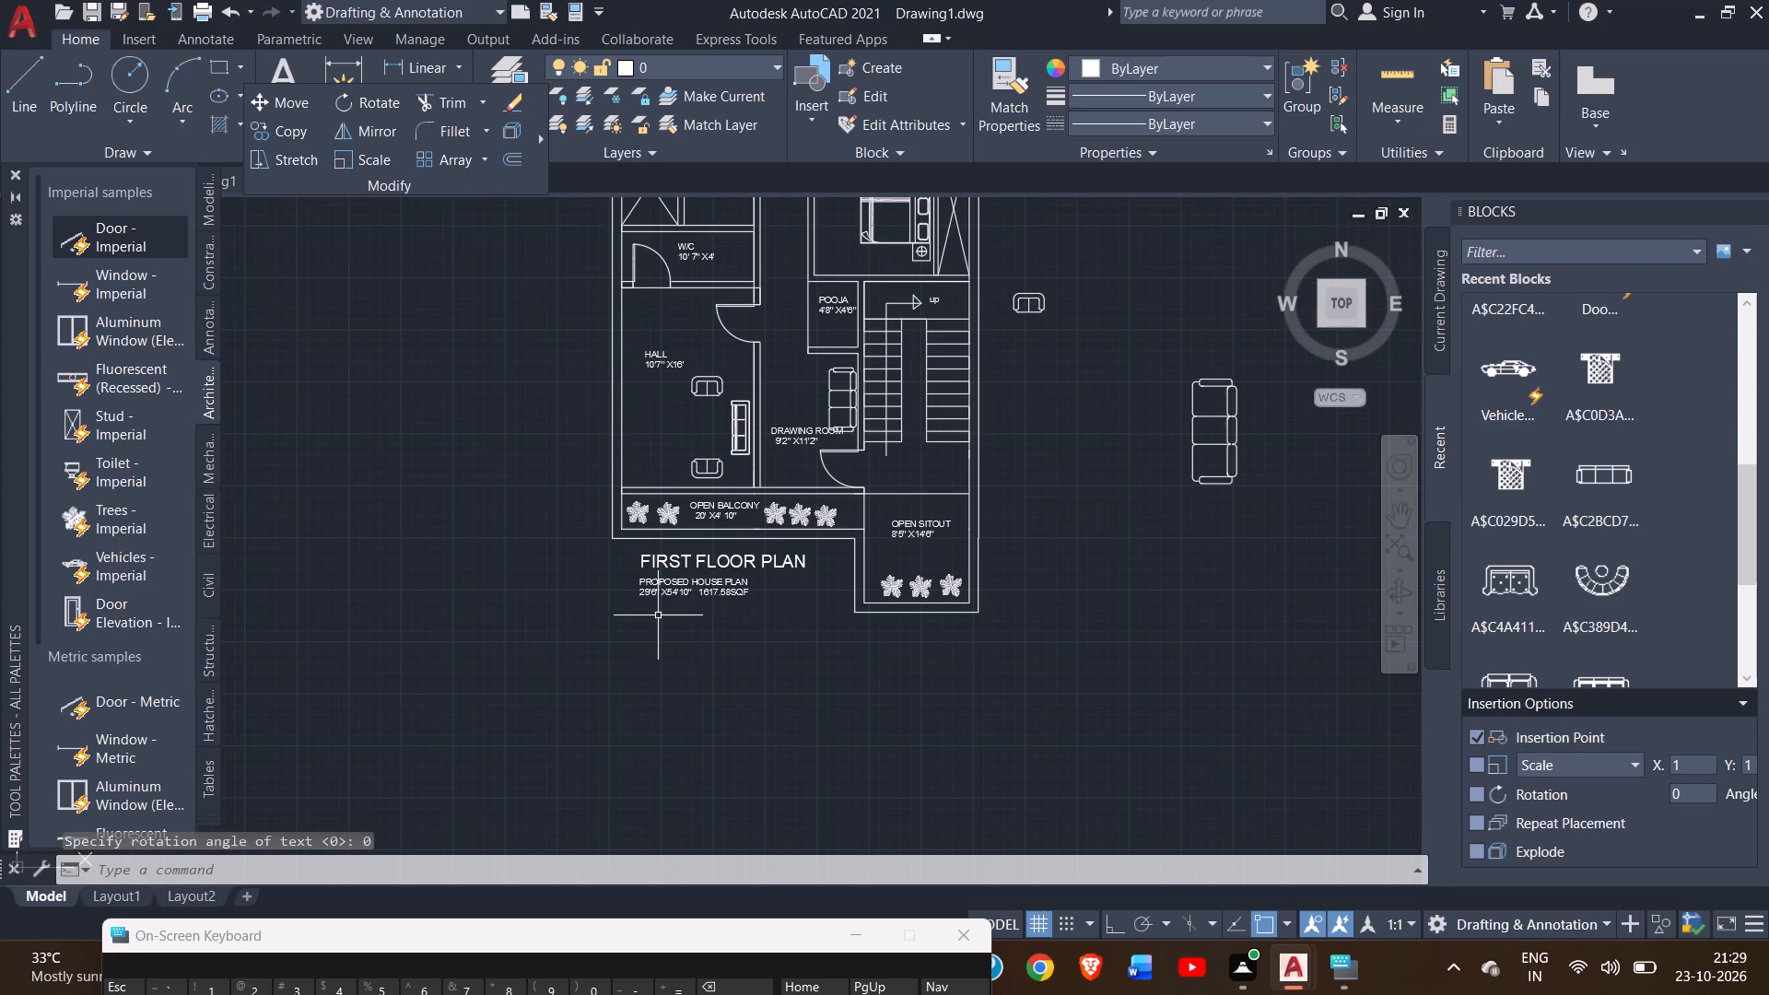
{"action": "scroll", "coordinate": [658, 615], "scroll_direction": "up", "scroll_amount": 2, "text": "ctrl"}
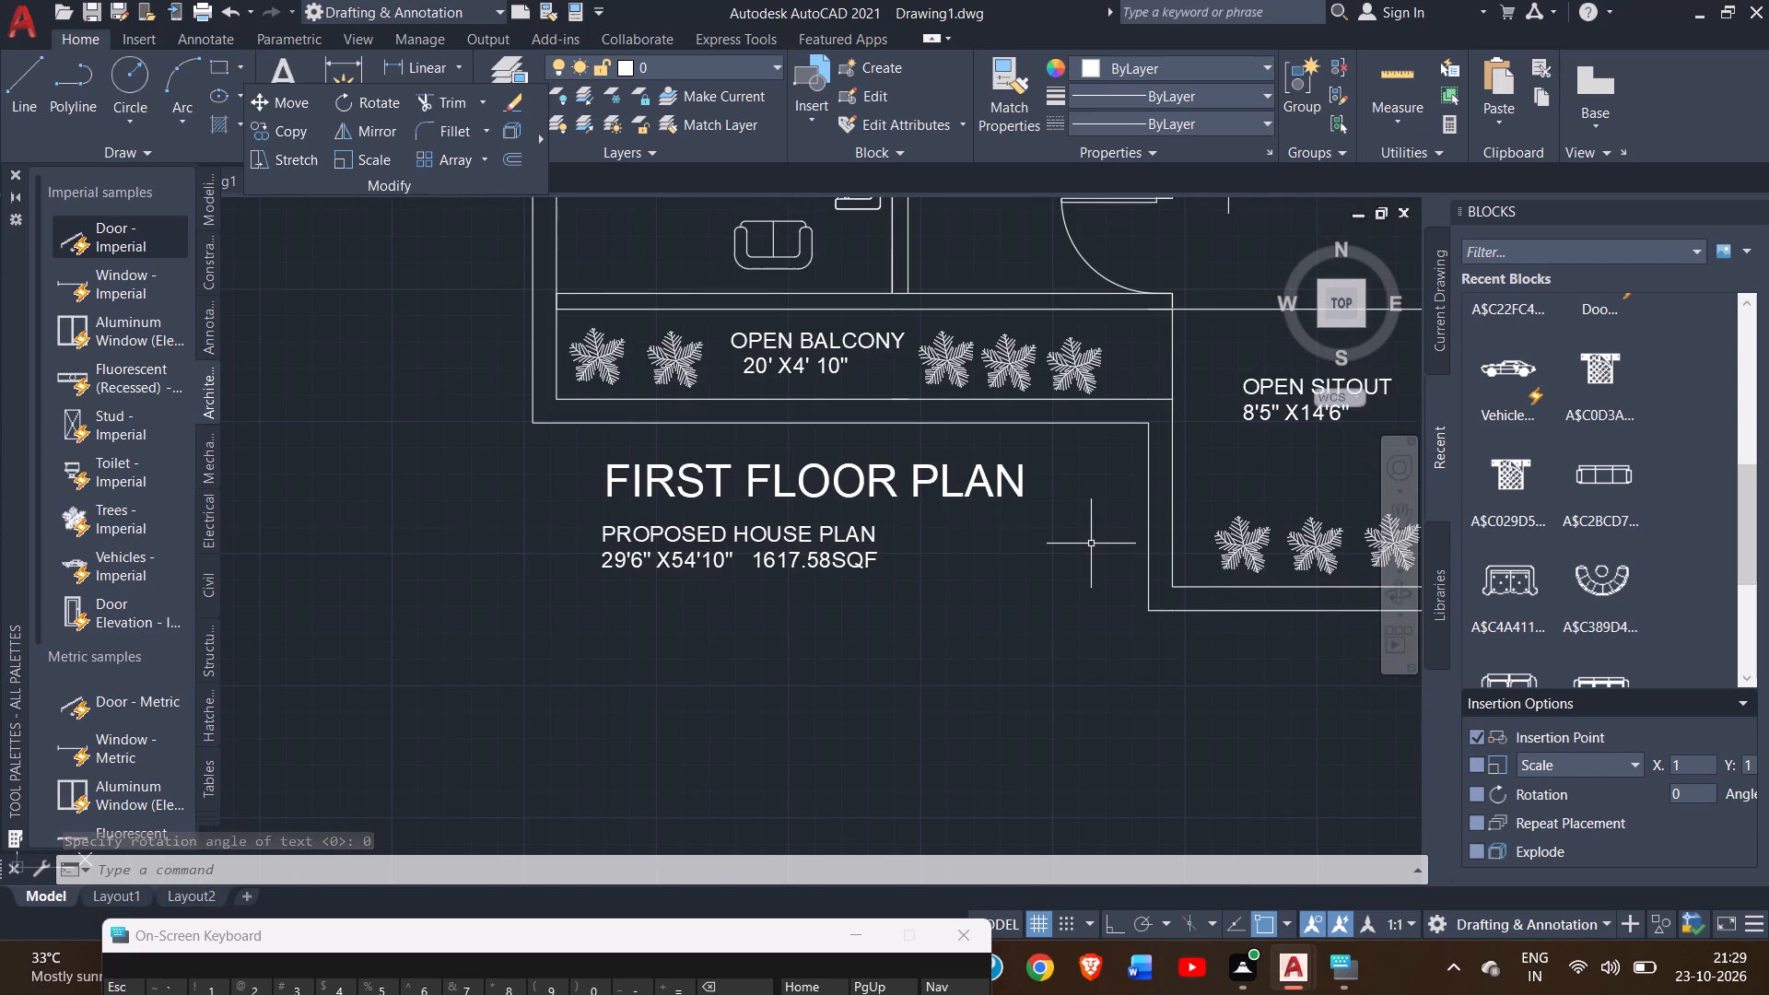
{"action": "scroll", "coordinate": [1074, 542], "scroll_direction": "up", "scroll_amount": 3, "text": "ctrl"}
{"action": "scroll", "coordinate": [1074, 542], "scroll_direction": "down", "scroll_amount": 2, "text": "ctrl"}
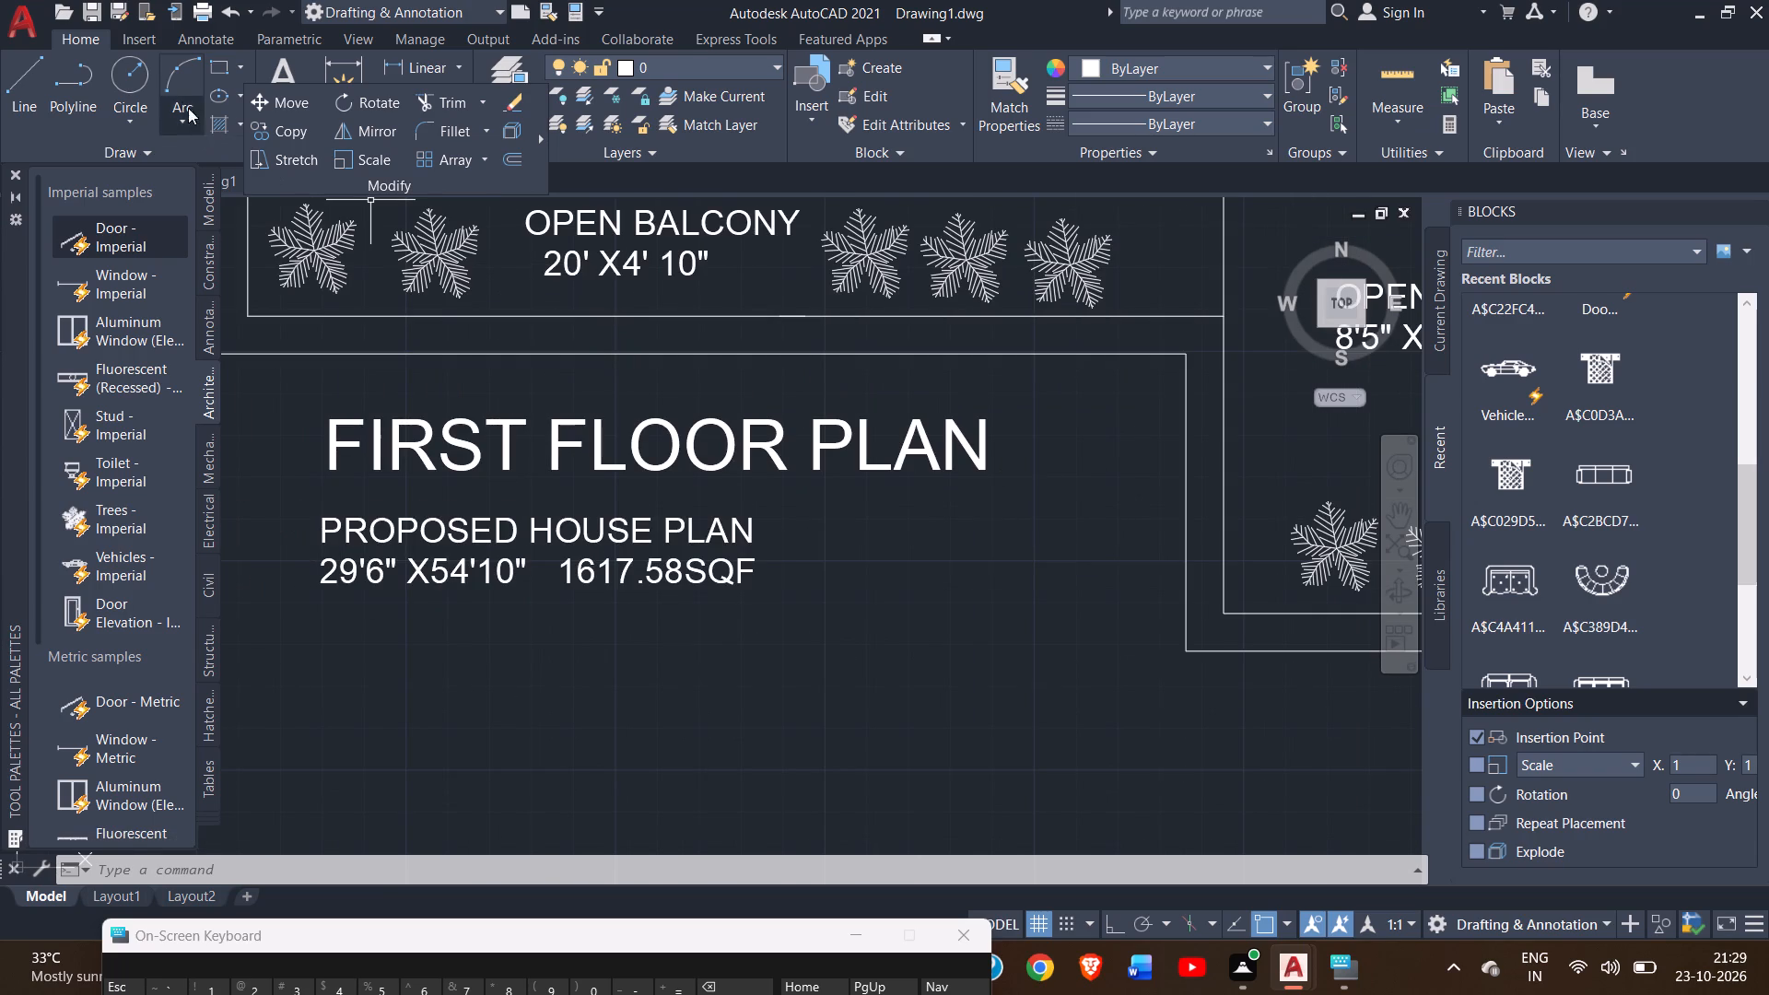
{"action": "left_click", "coordinate": [135, 86]}
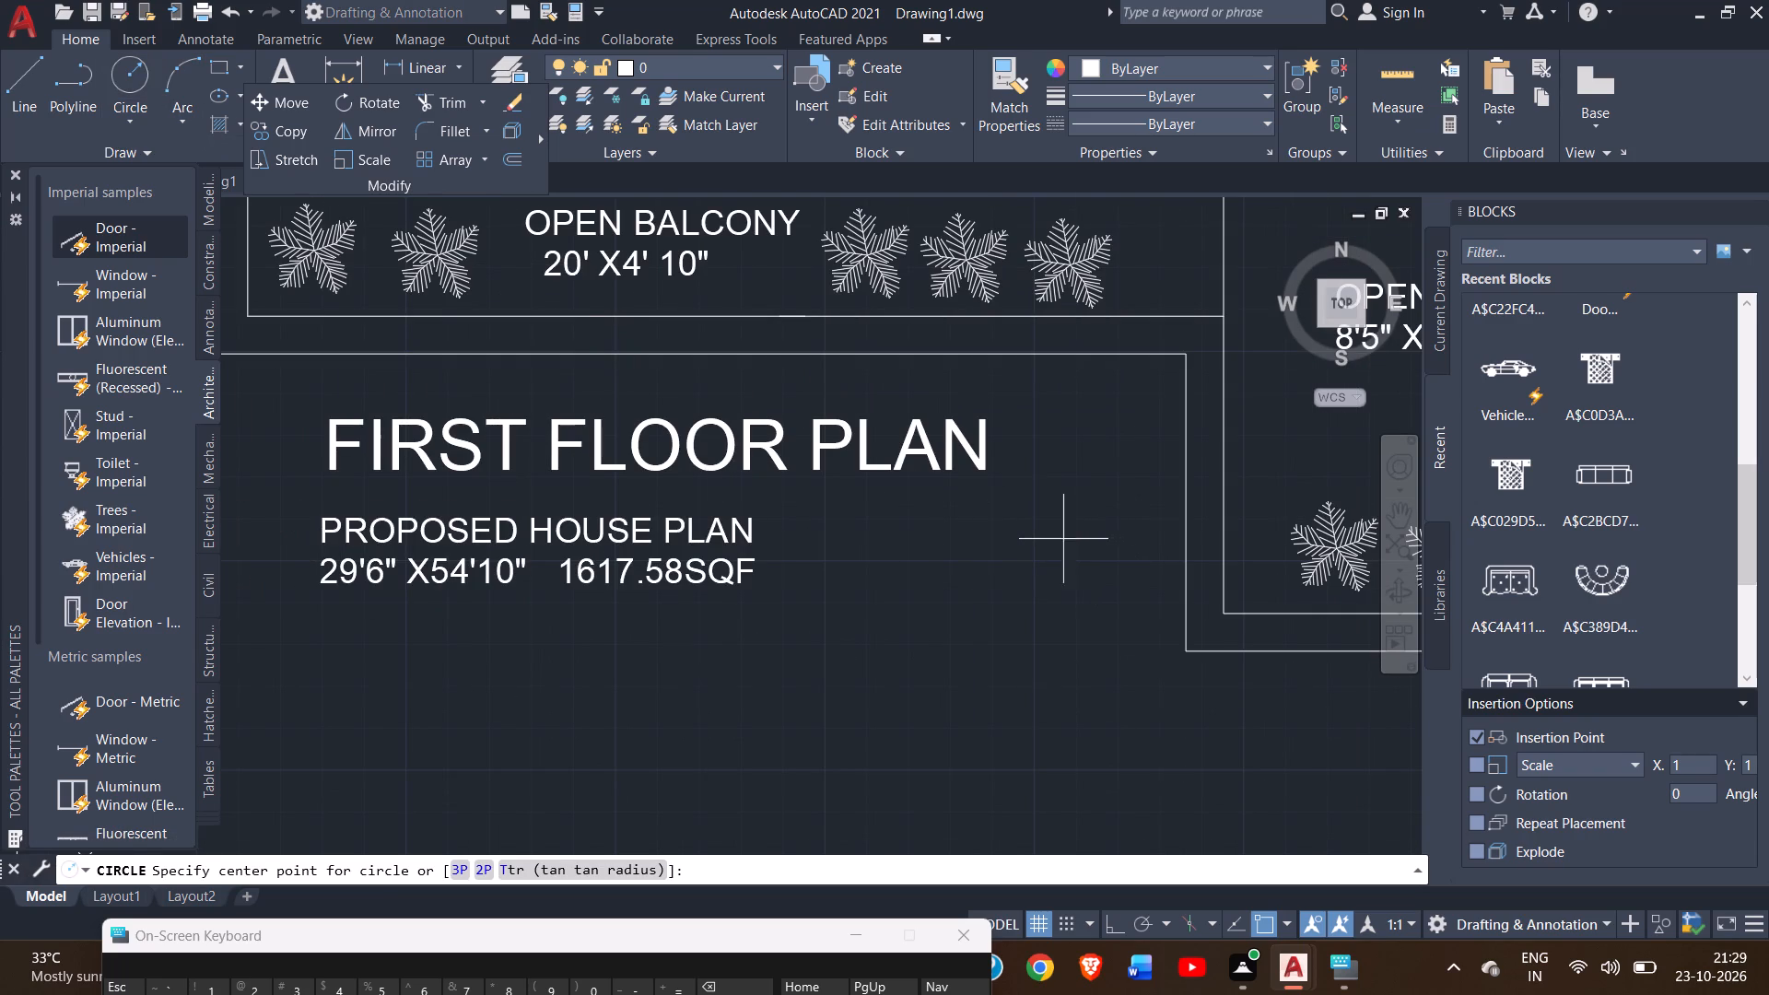
{"action": "left_click_drag", "start_coordinate": [1036, 531], "coordinate": [1060, 568]}
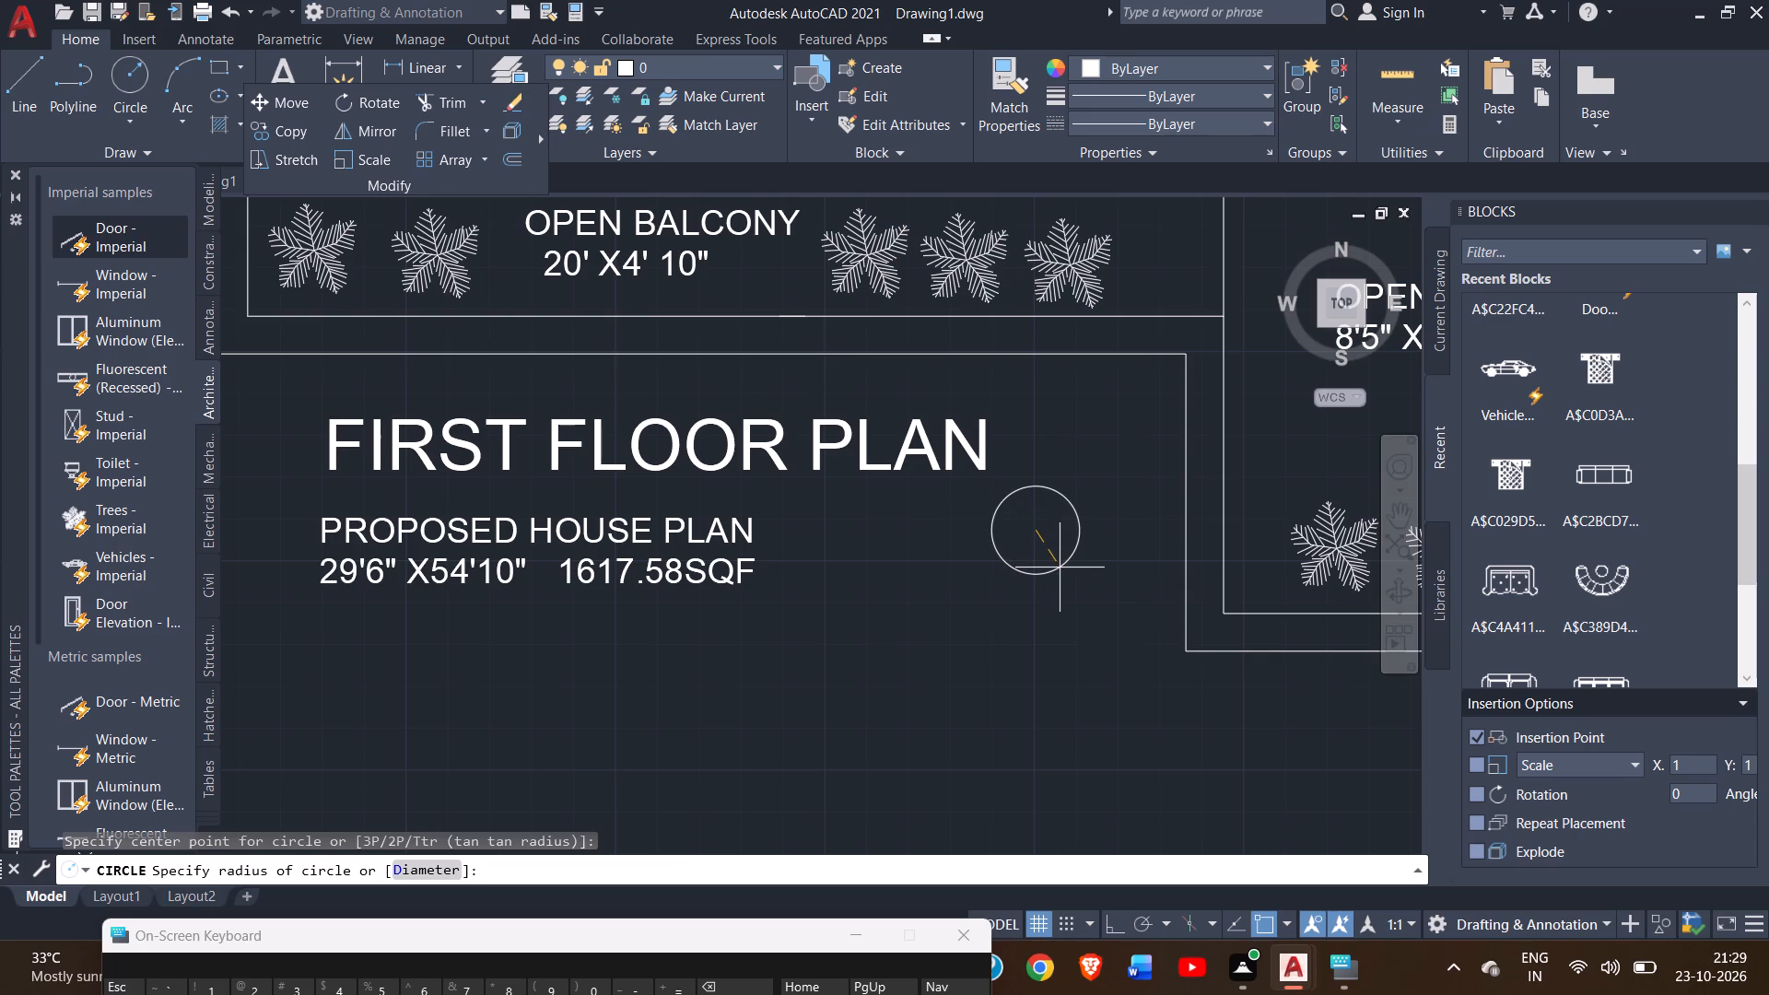
{"action": "left_click_drag", "start_coordinate": [1060, 568], "coordinate": [1052, 562]}
{"action": "right_click", "coordinate": [1052, 562]}
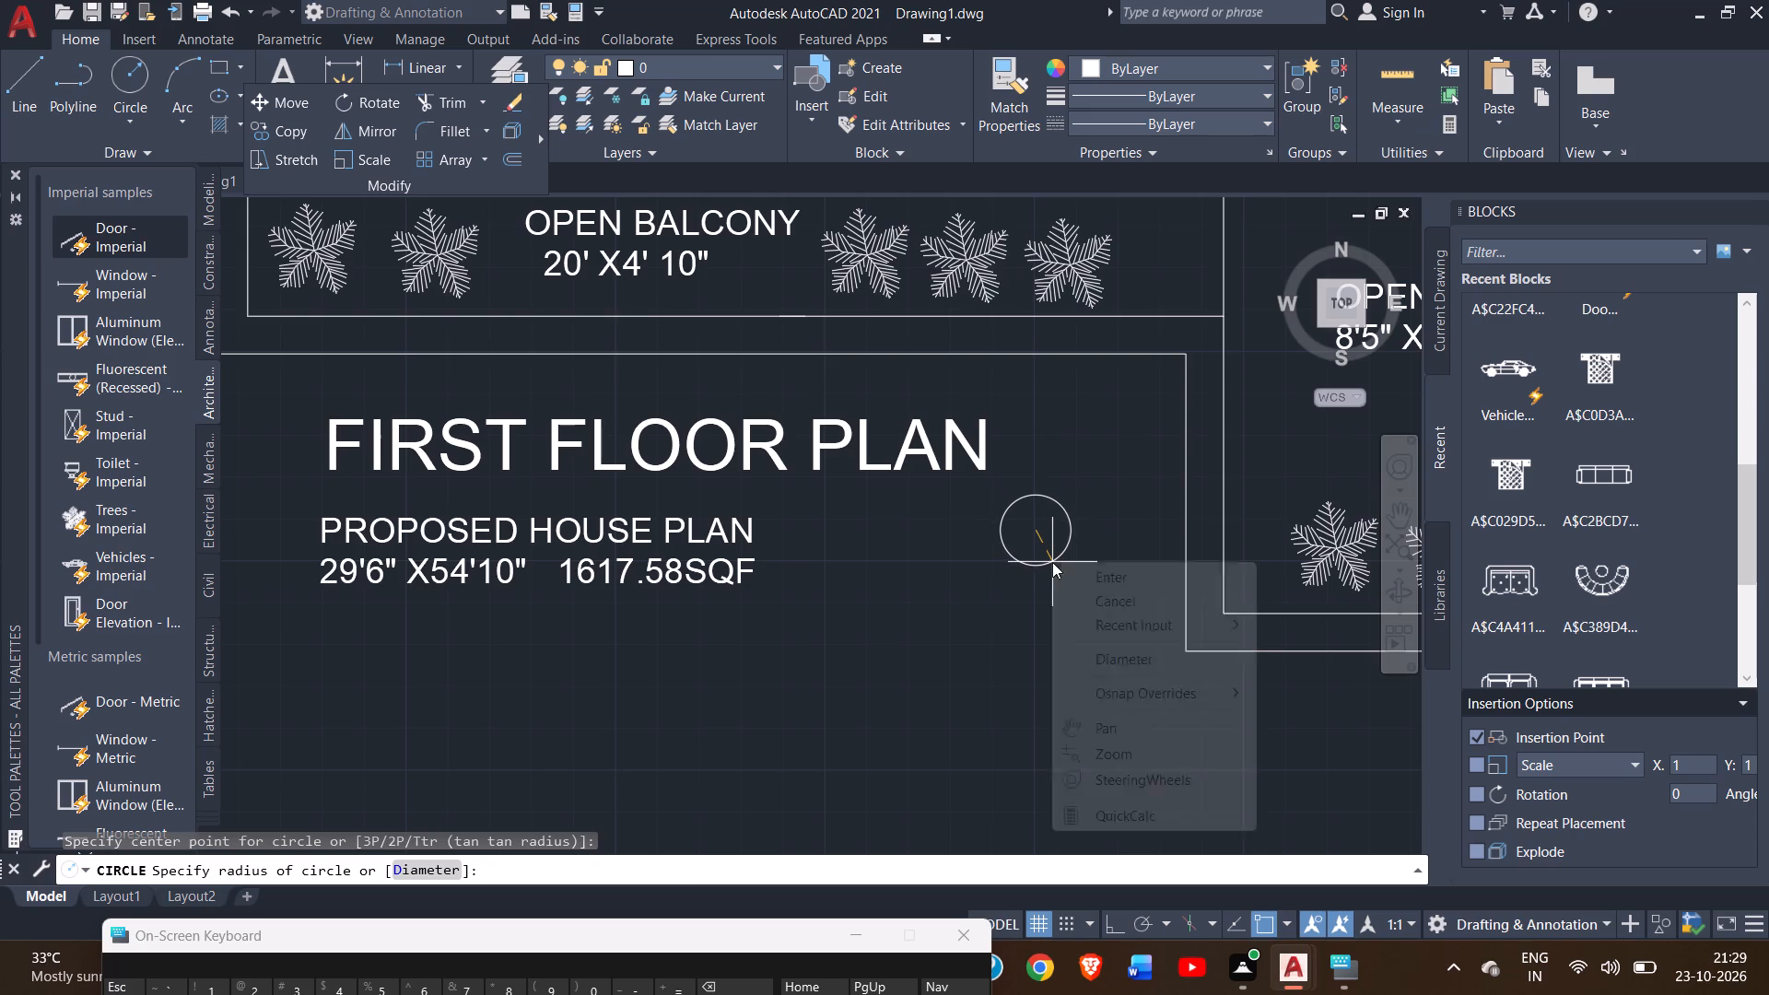
{"action": "left_click", "coordinate": [1076, 579]}
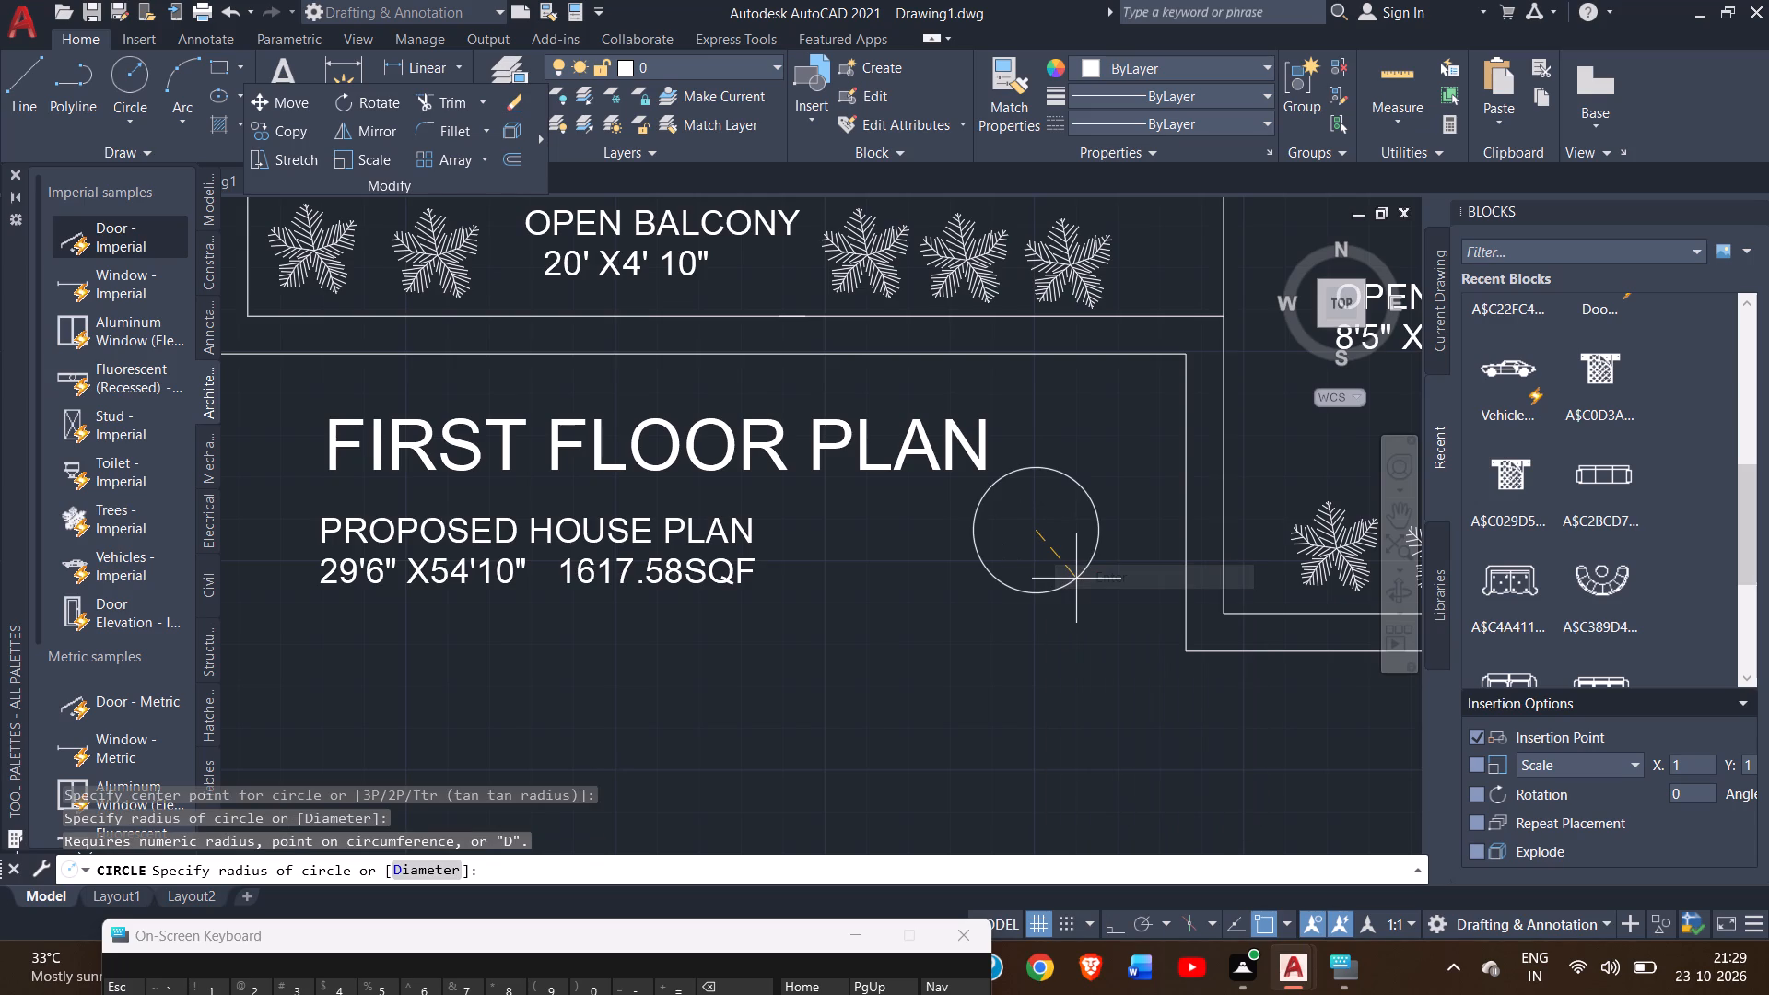
{"action": "left_click", "coordinate": [1065, 583]}
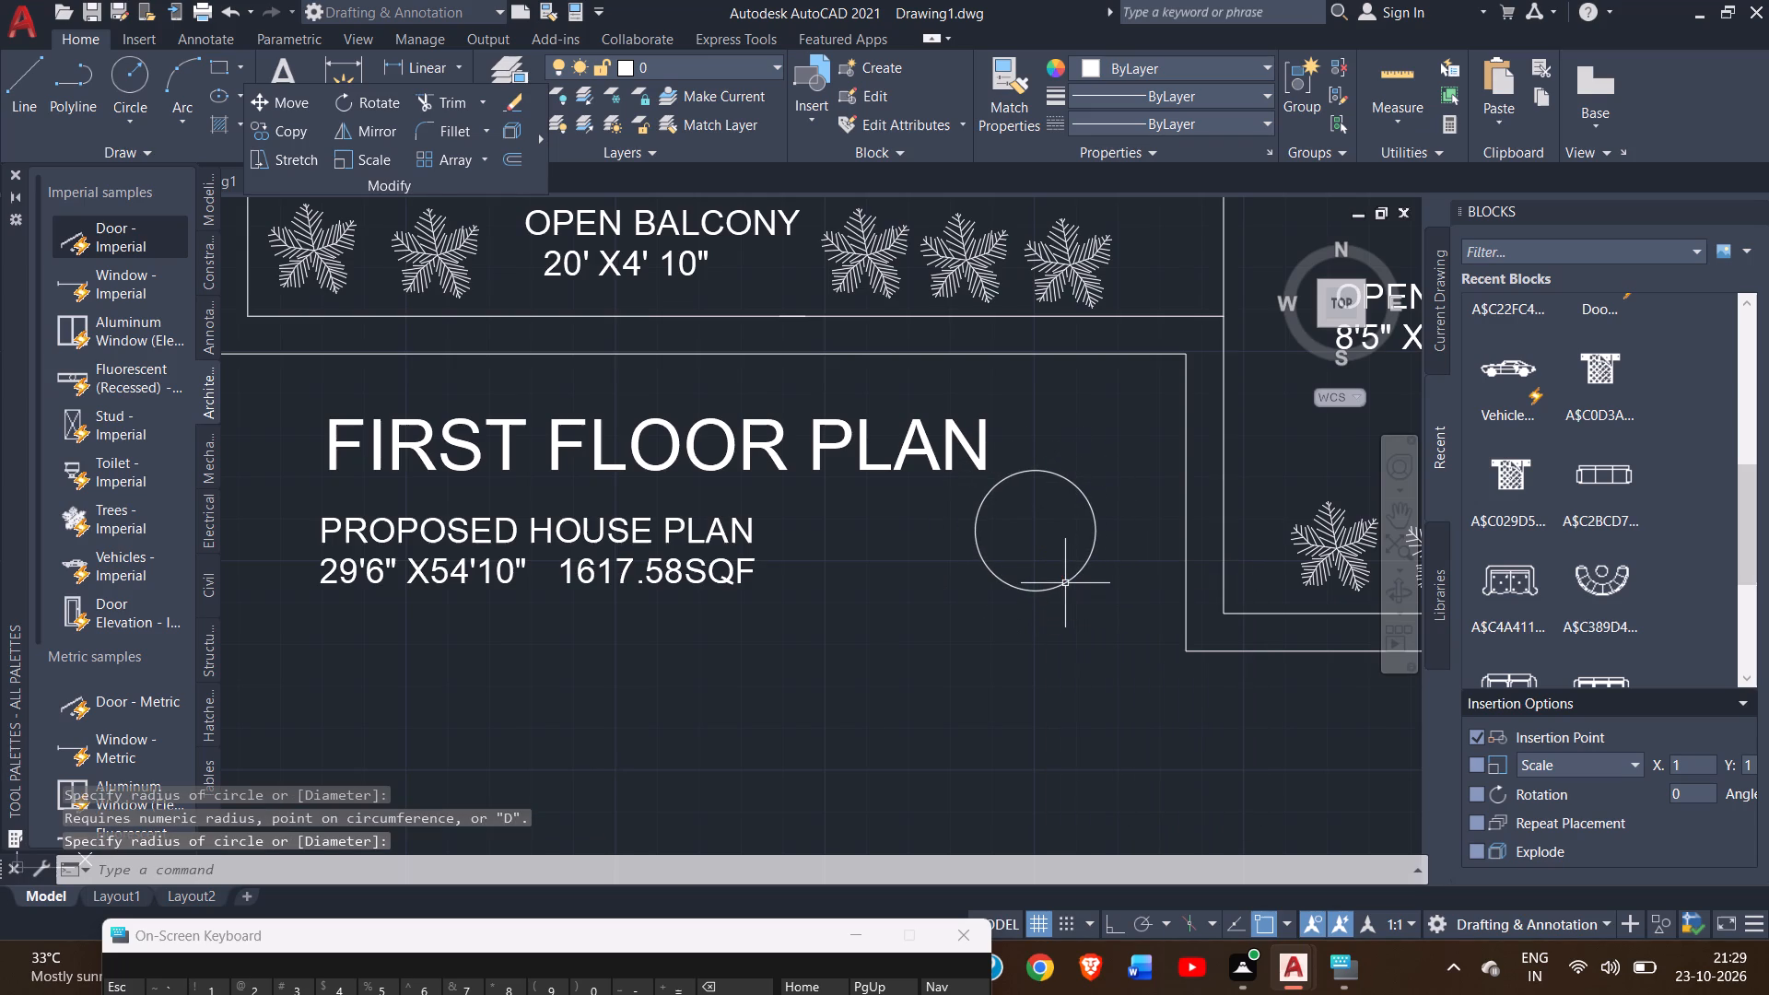
{"action": "right_click", "coordinate": [927, 618]}
{"action": "triple_click", "coordinate": [927, 618]}
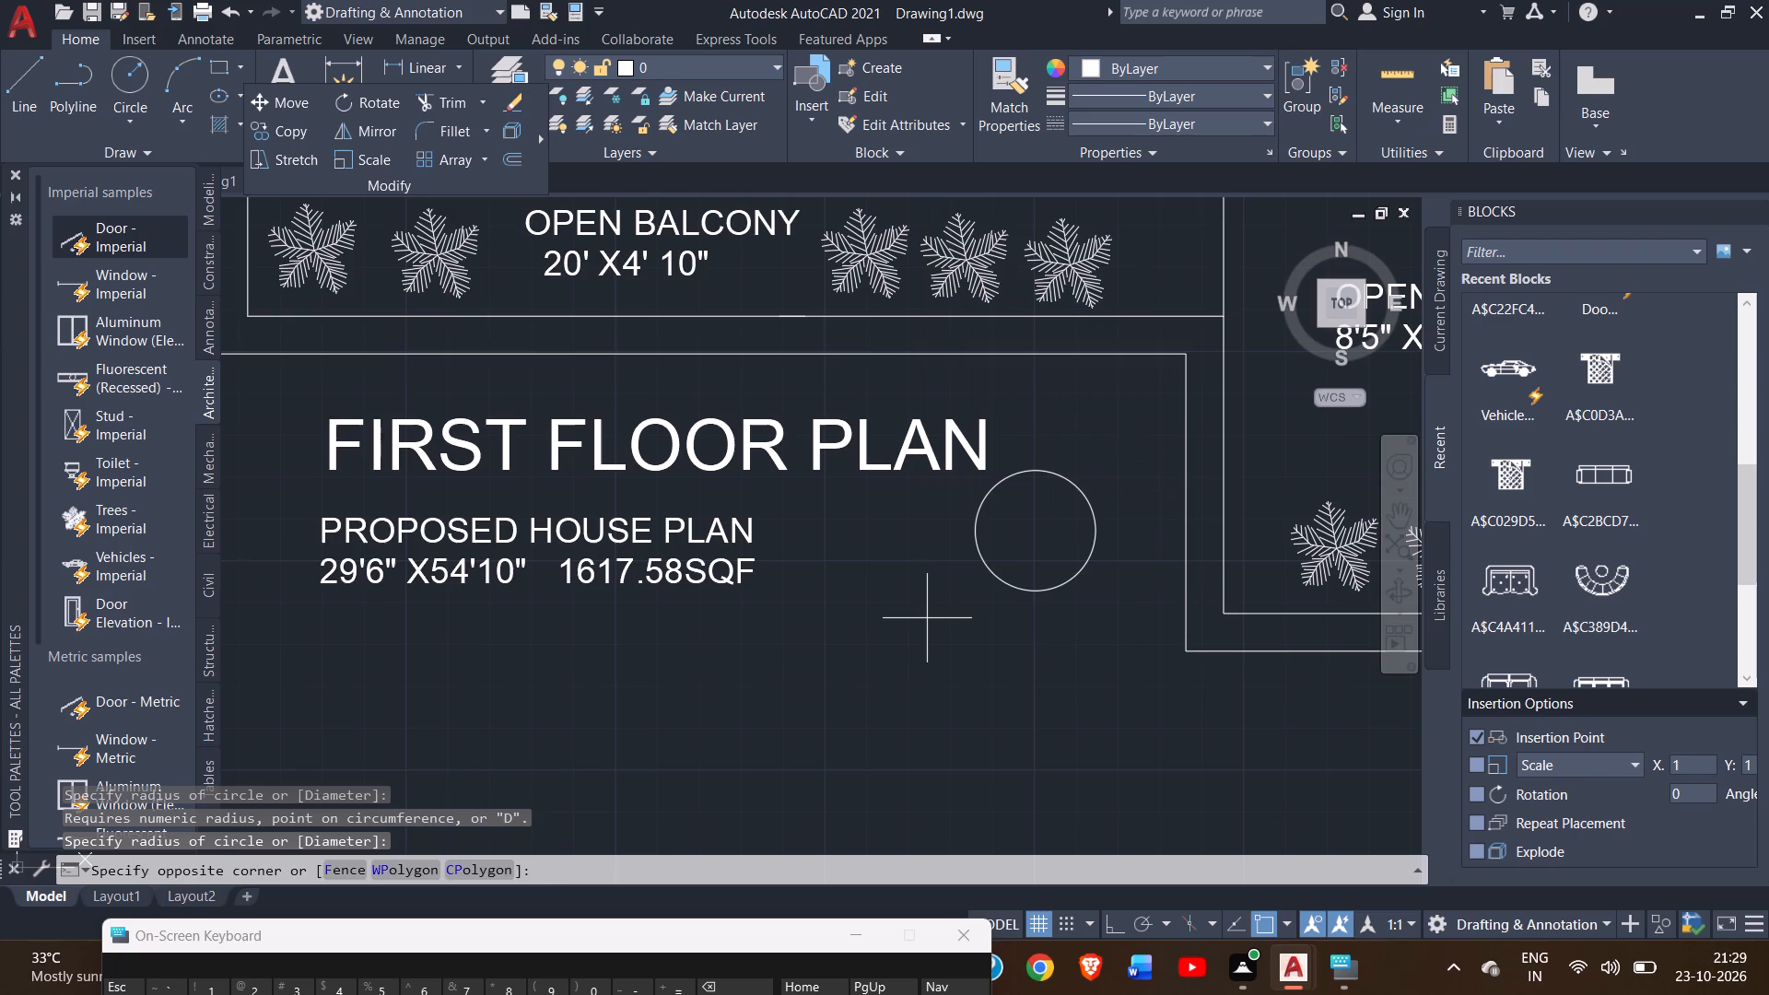
{"action": "triple_click", "coordinate": [927, 618]}
{"action": "triple_click", "coordinate": [927, 618]}
{"action": "triple_click", "coordinate": [927, 618]}
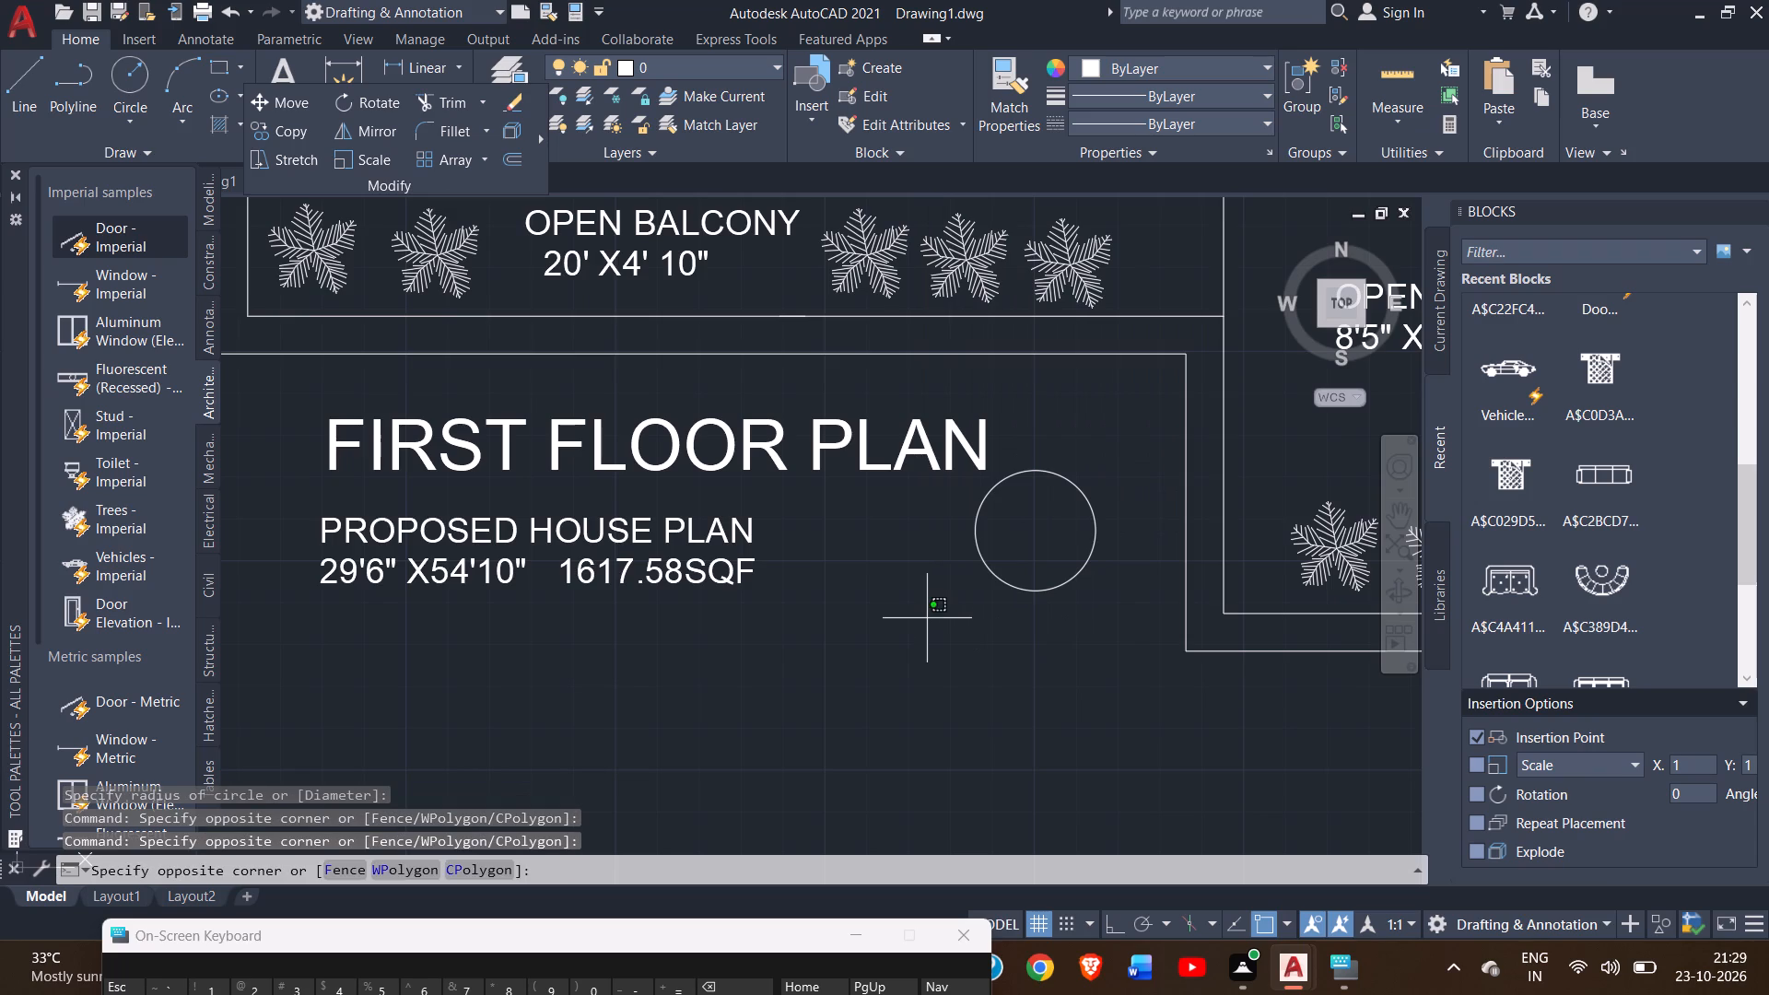
{"action": "left_click", "coordinate": [927, 618]}
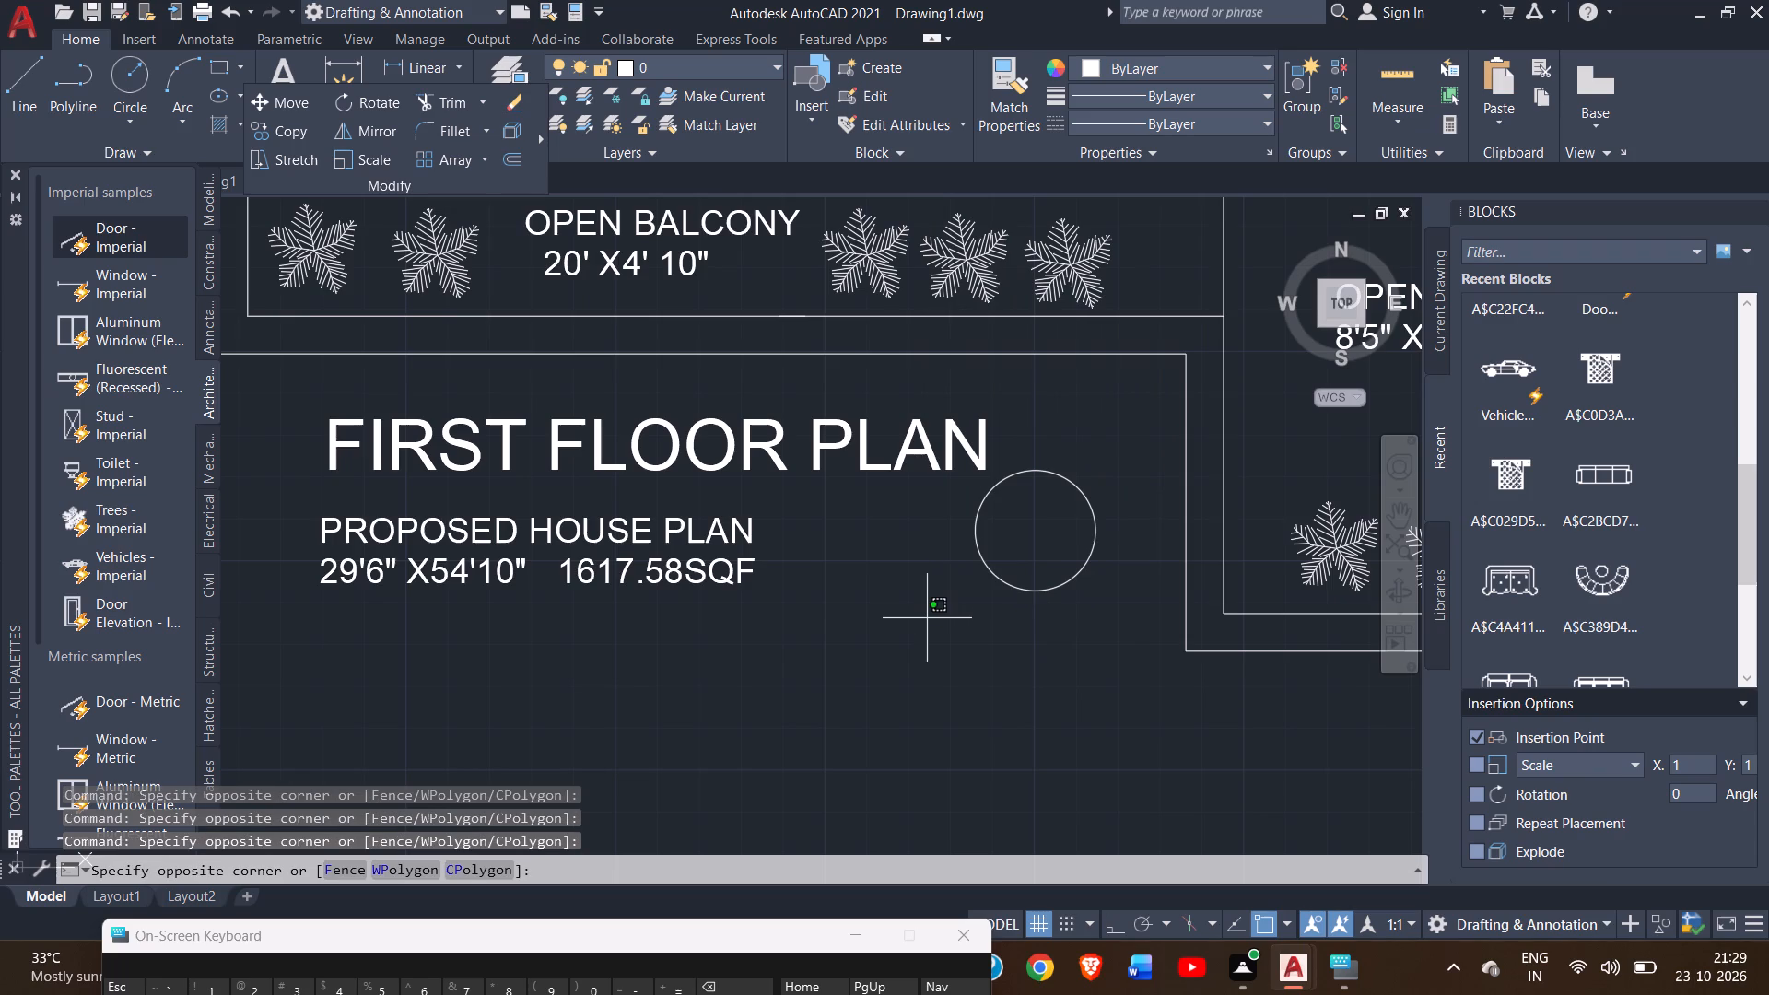
{"action": "left_click", "coordinate": [815, 587]}
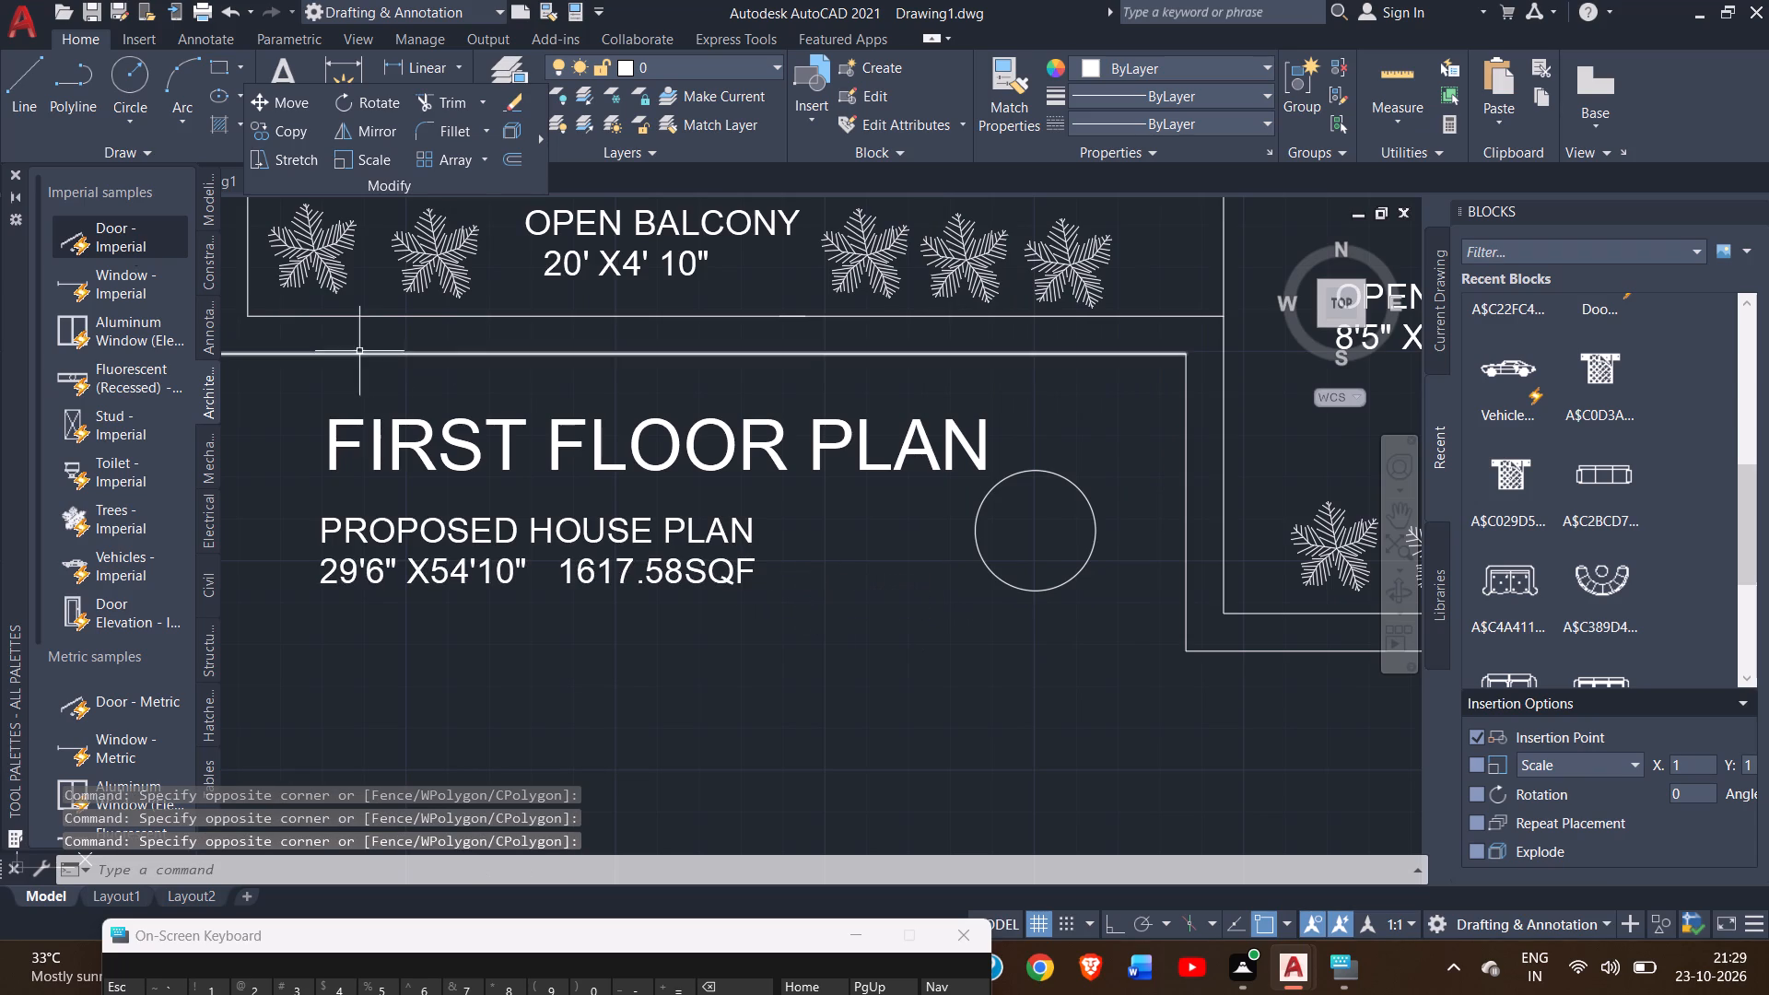
Draw connected lines from the circle's east quadrant to its centre, a short way up, and back across to the circle's edge.
{"action": "left_click", "coordinate": [16, 98]}
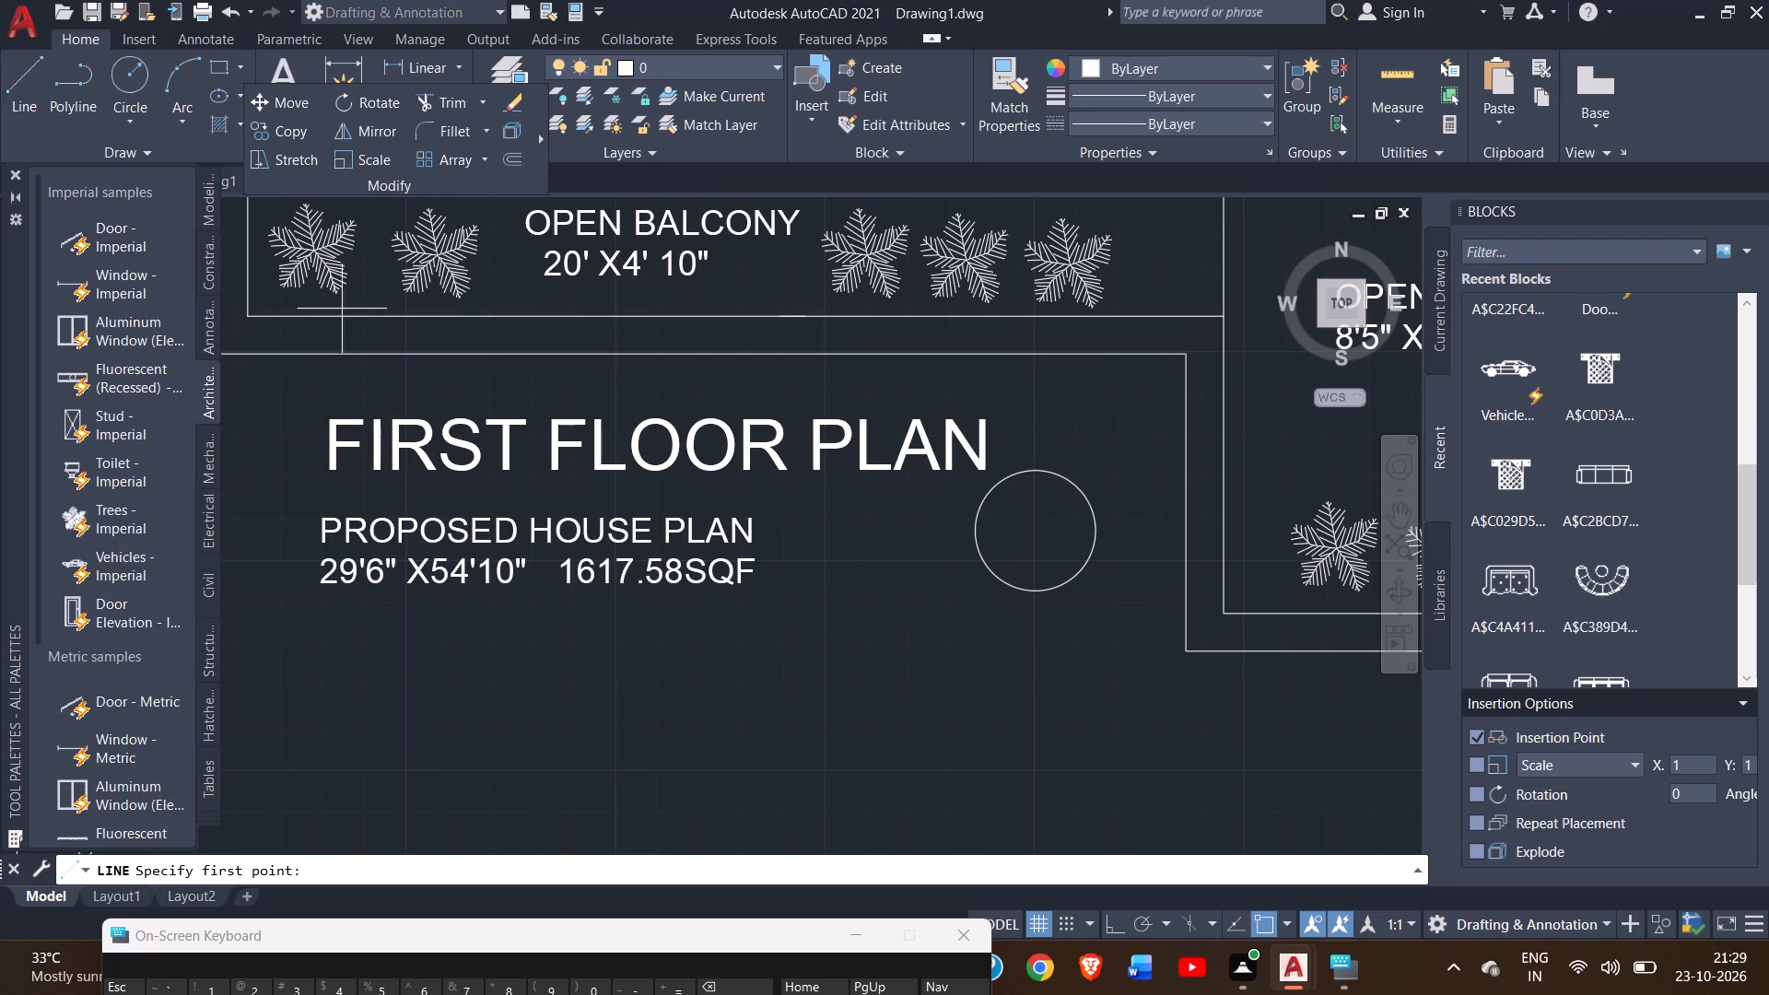
{"action": "left_click", "coordinate": [1092, 532]}
{"action": "left_click", "coordinate": [1042, 529]}
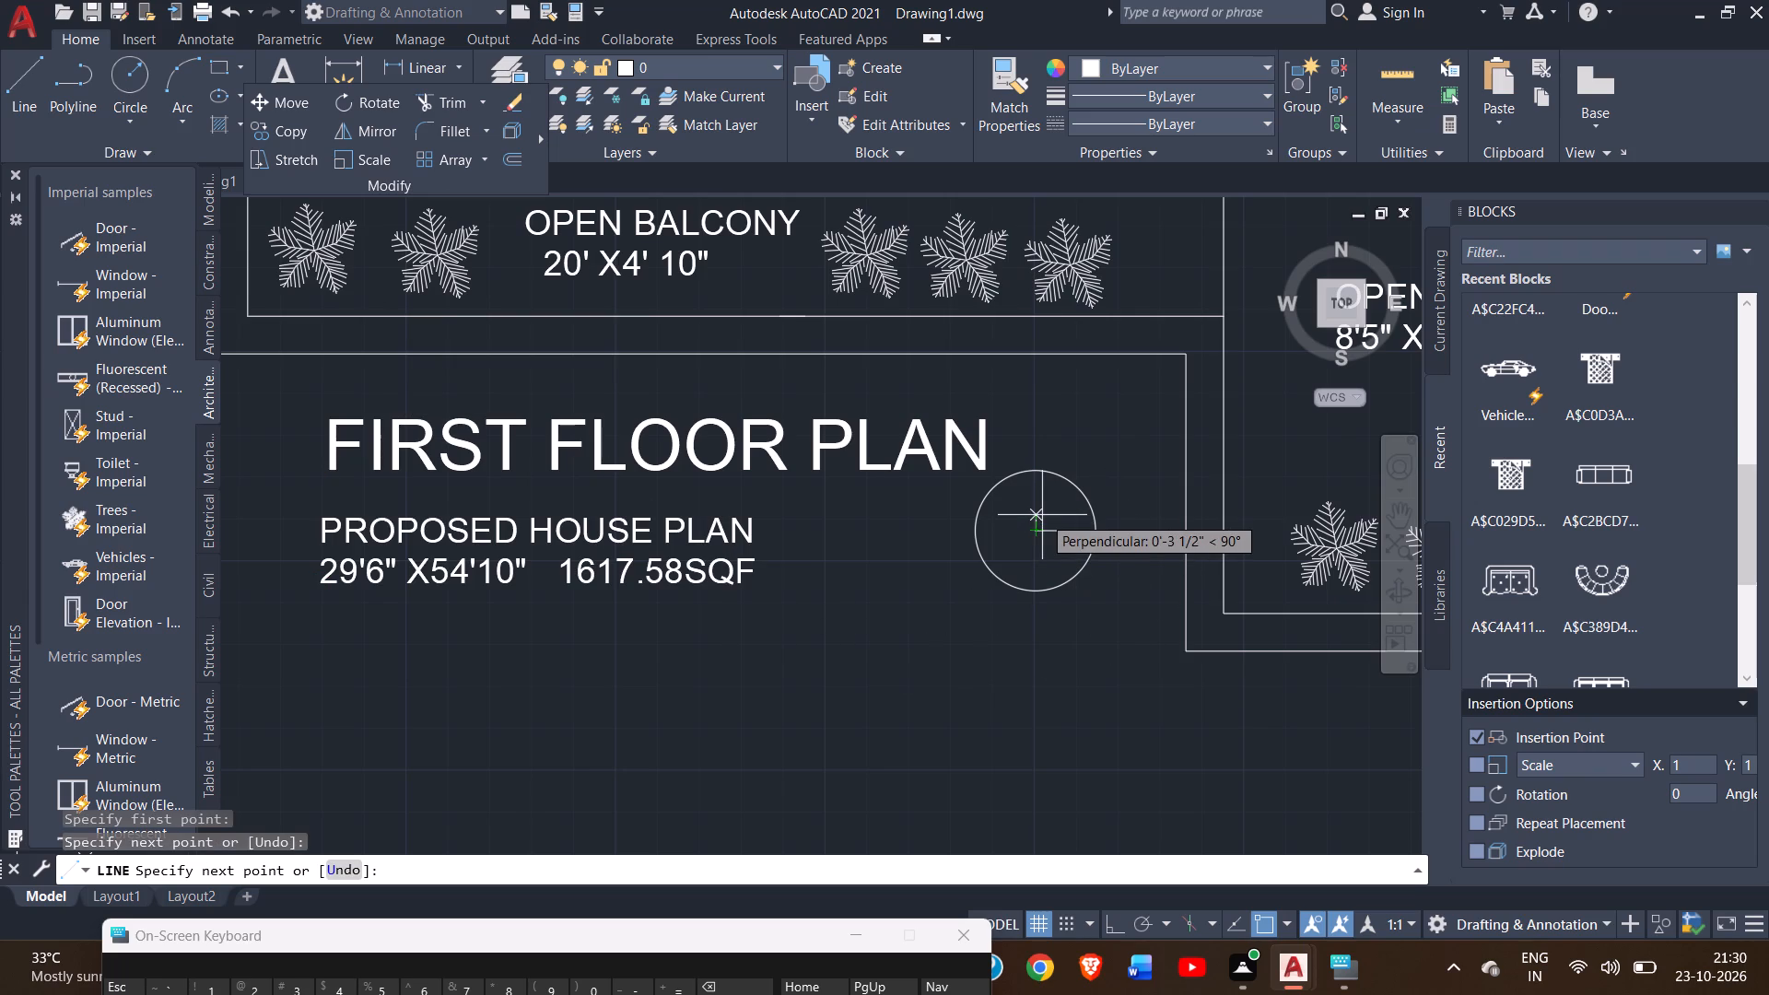
{"action": "left_click", "coordinate": [1037, 519]}
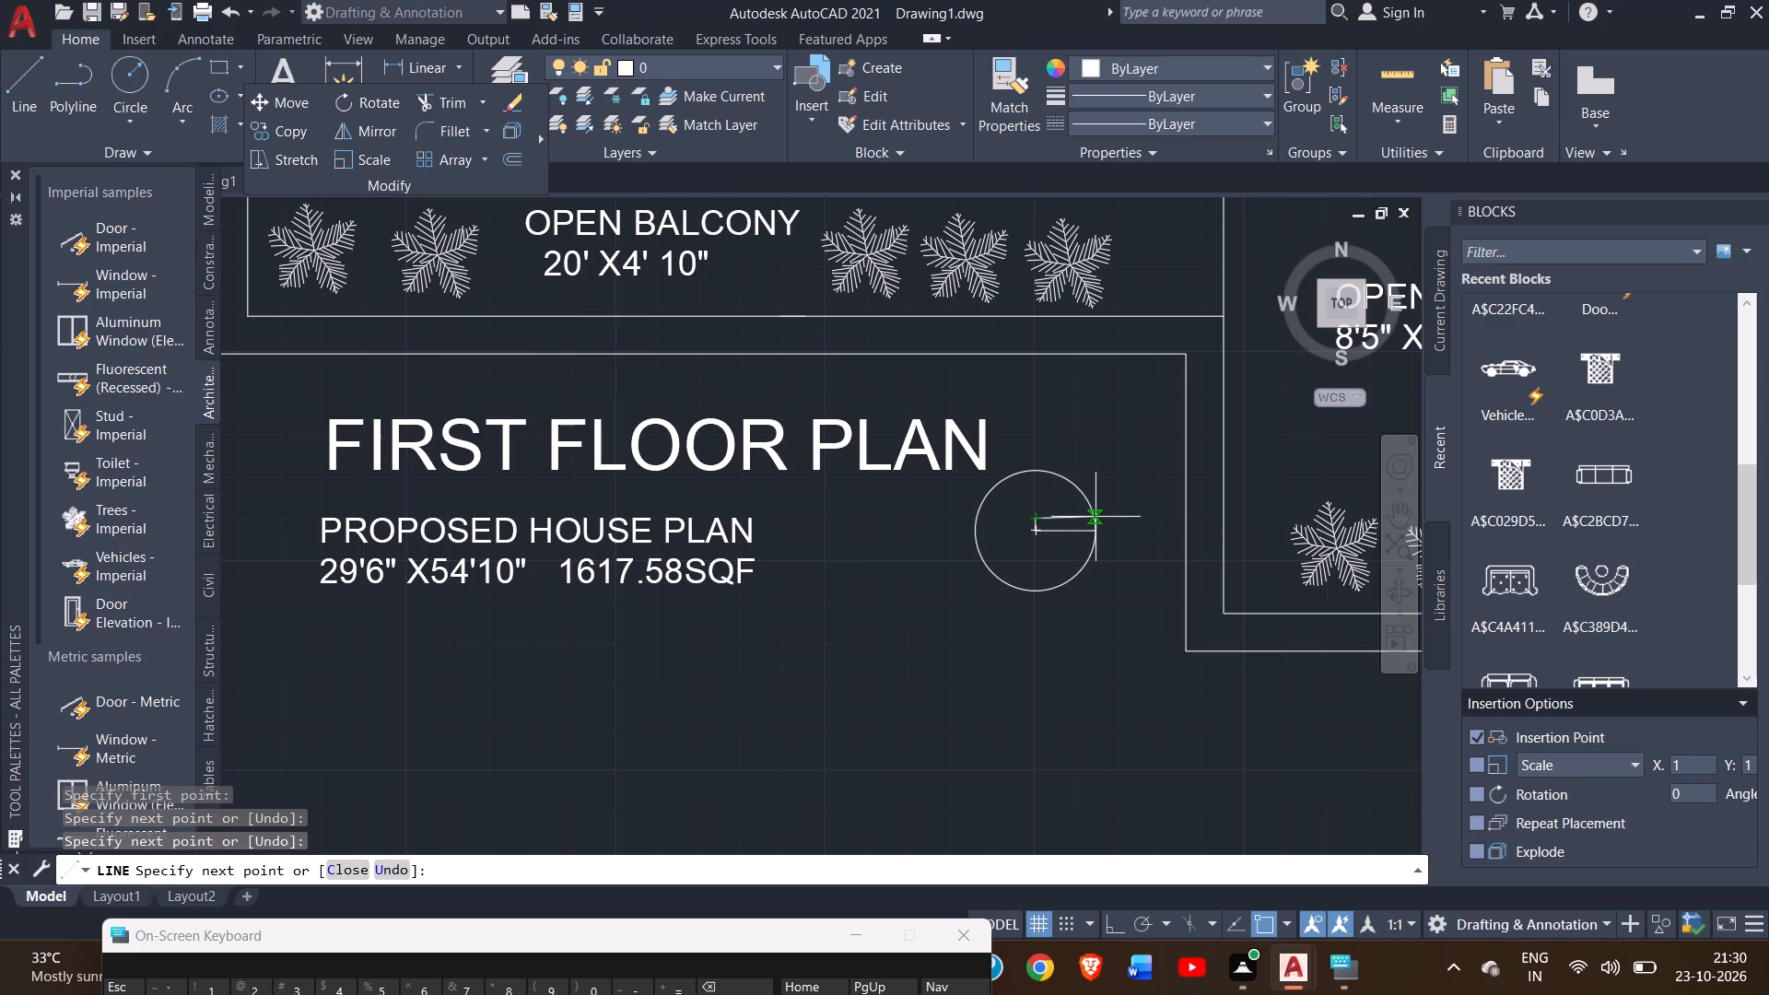
{"action": "scroll", "coordinate": [1095, 517], "scroll_direction": "up", "scroll_amount": 3, "text": "ctrl"}
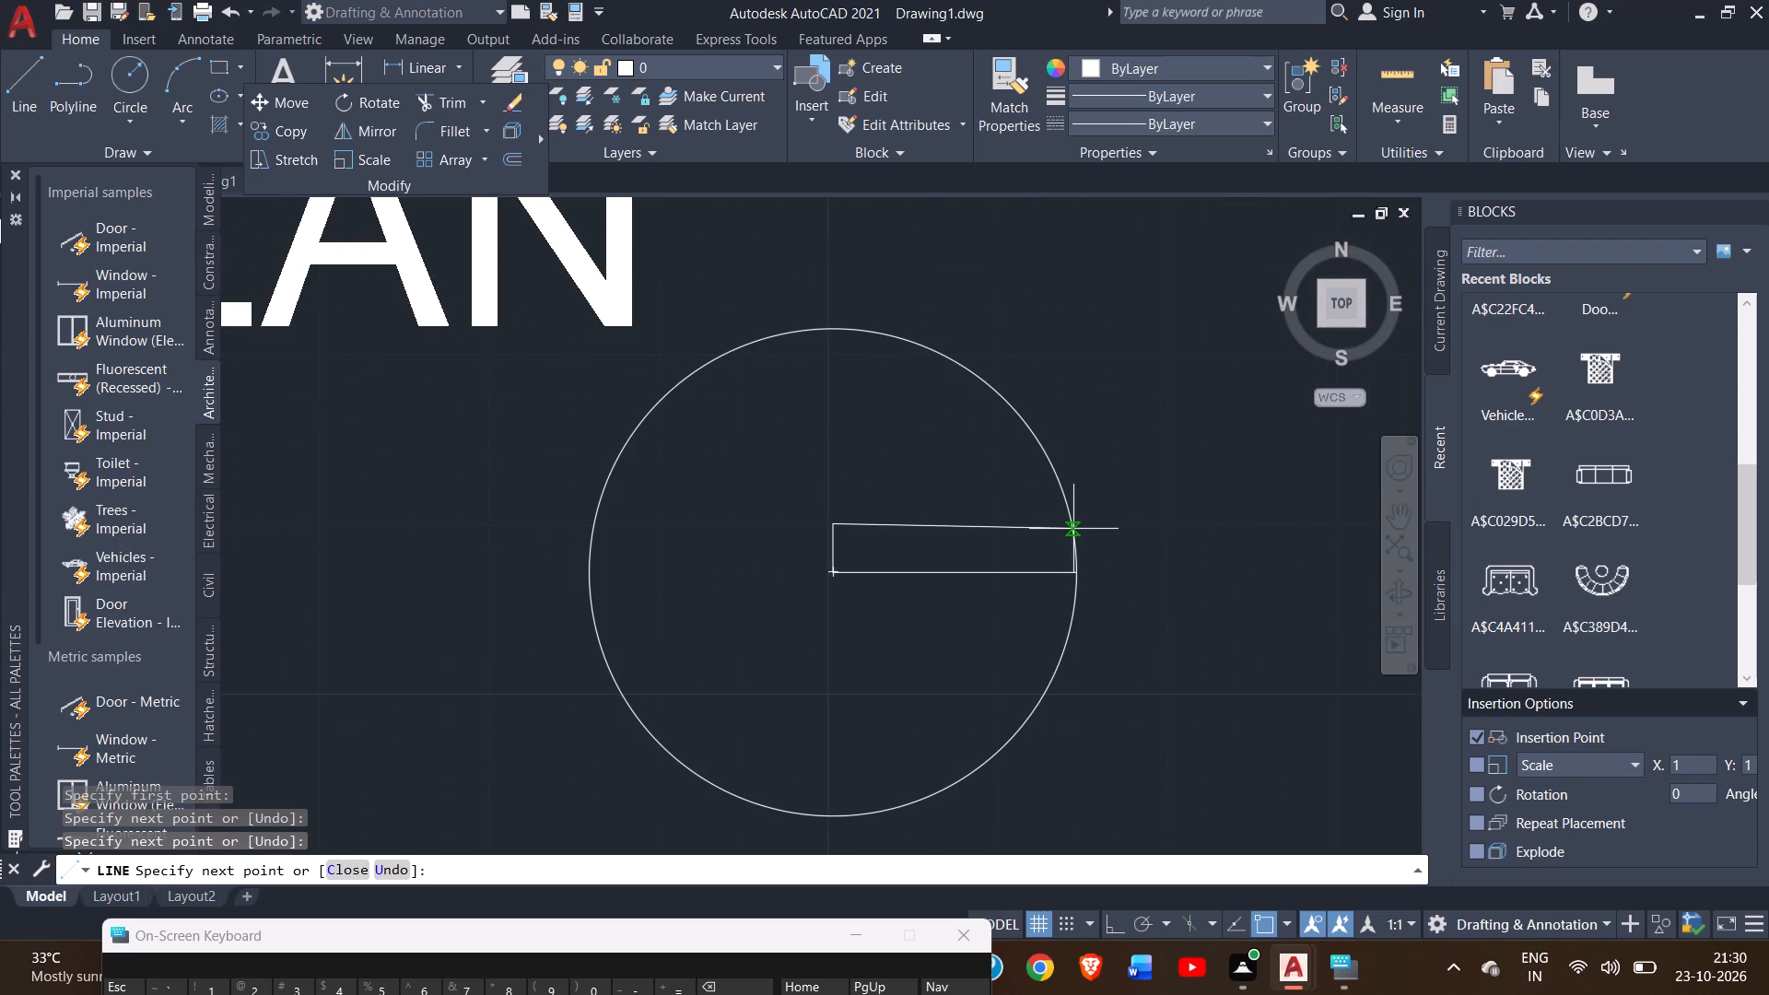
{"action": "left_click", "coordinate": [1074, 528]}
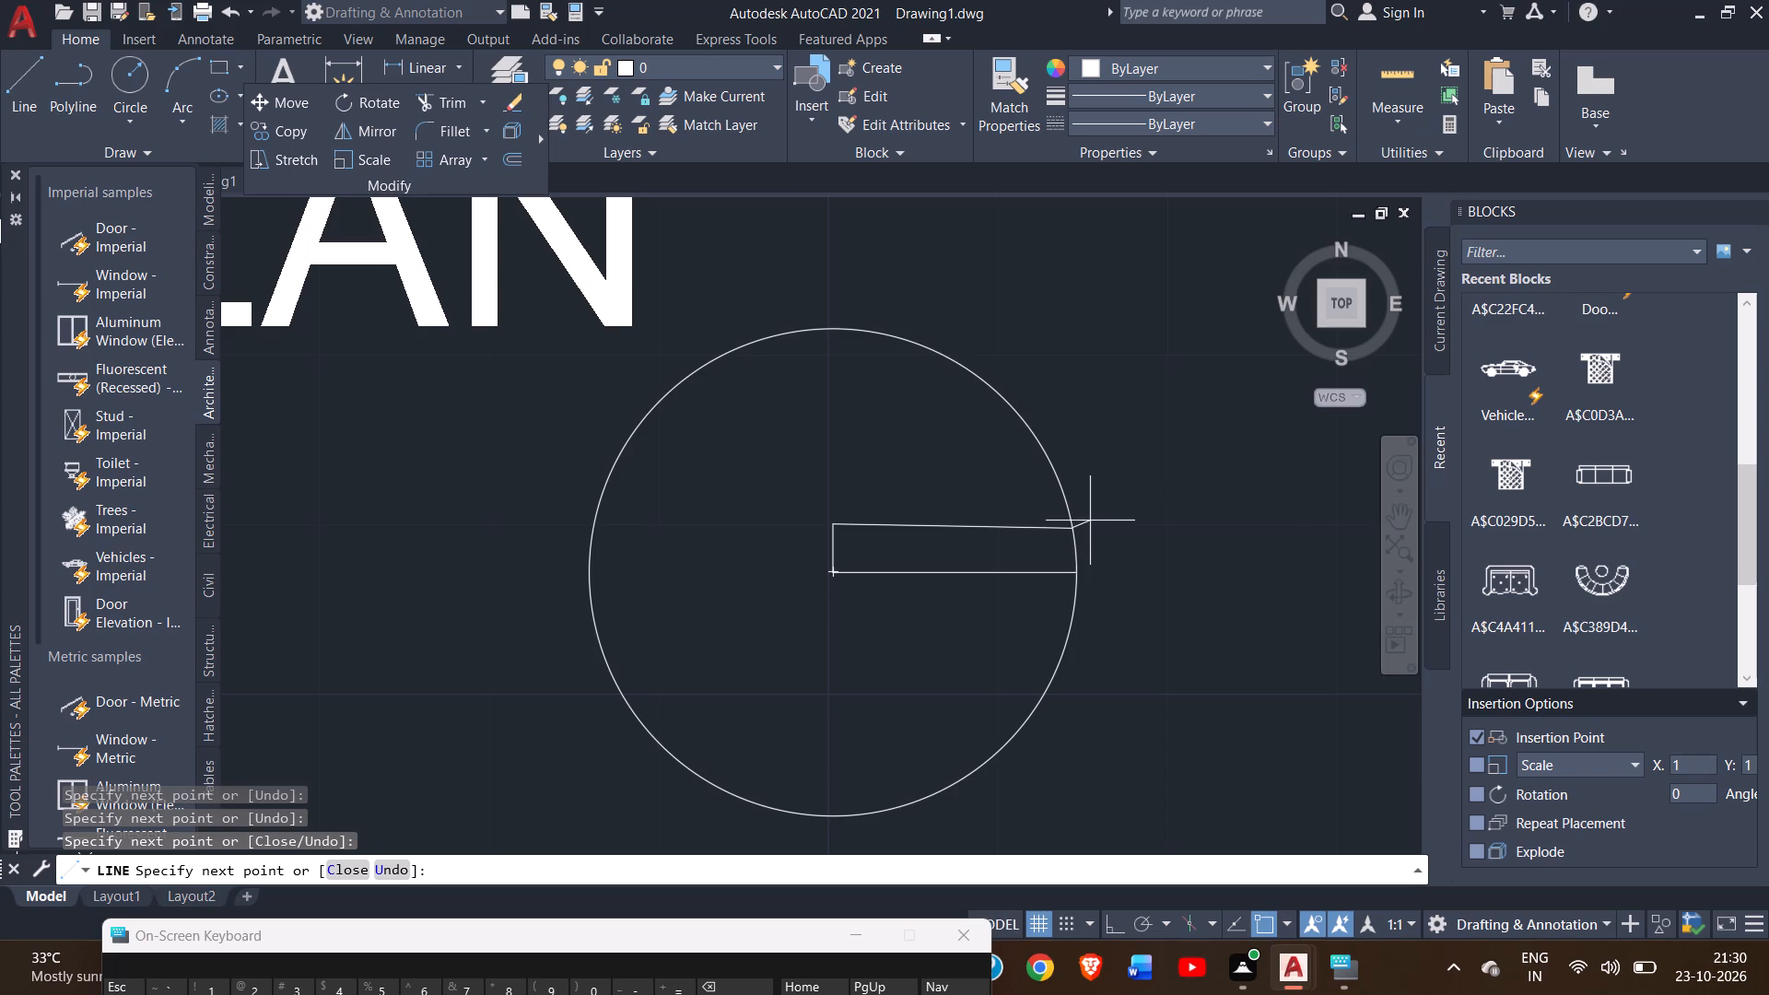
{"action": "right_click", "coordinate": [1090, 521]}
{"action": "left_click", "coordinate": [1103, 528]}
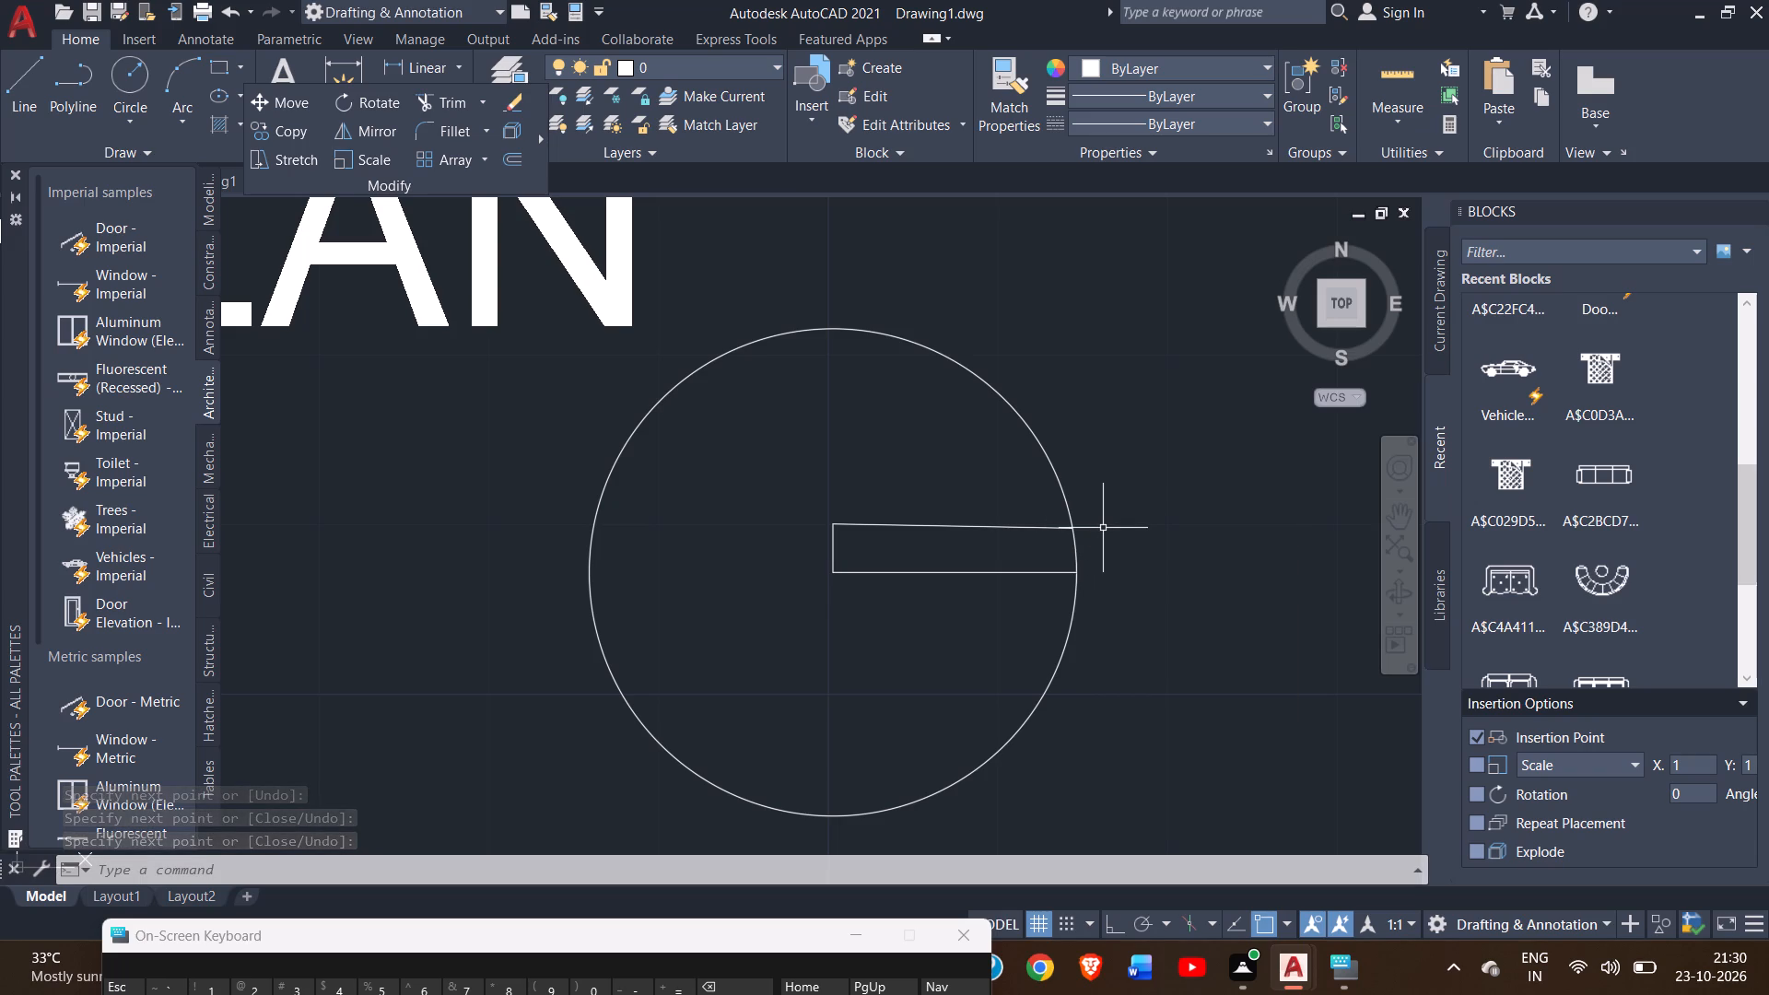
Begin a line at the circle's centre, undoing a trial 2' segment and a freehand one, and turn on orthogonal drawing.
{"action": "left_click", "coordinate": [38, 113]}
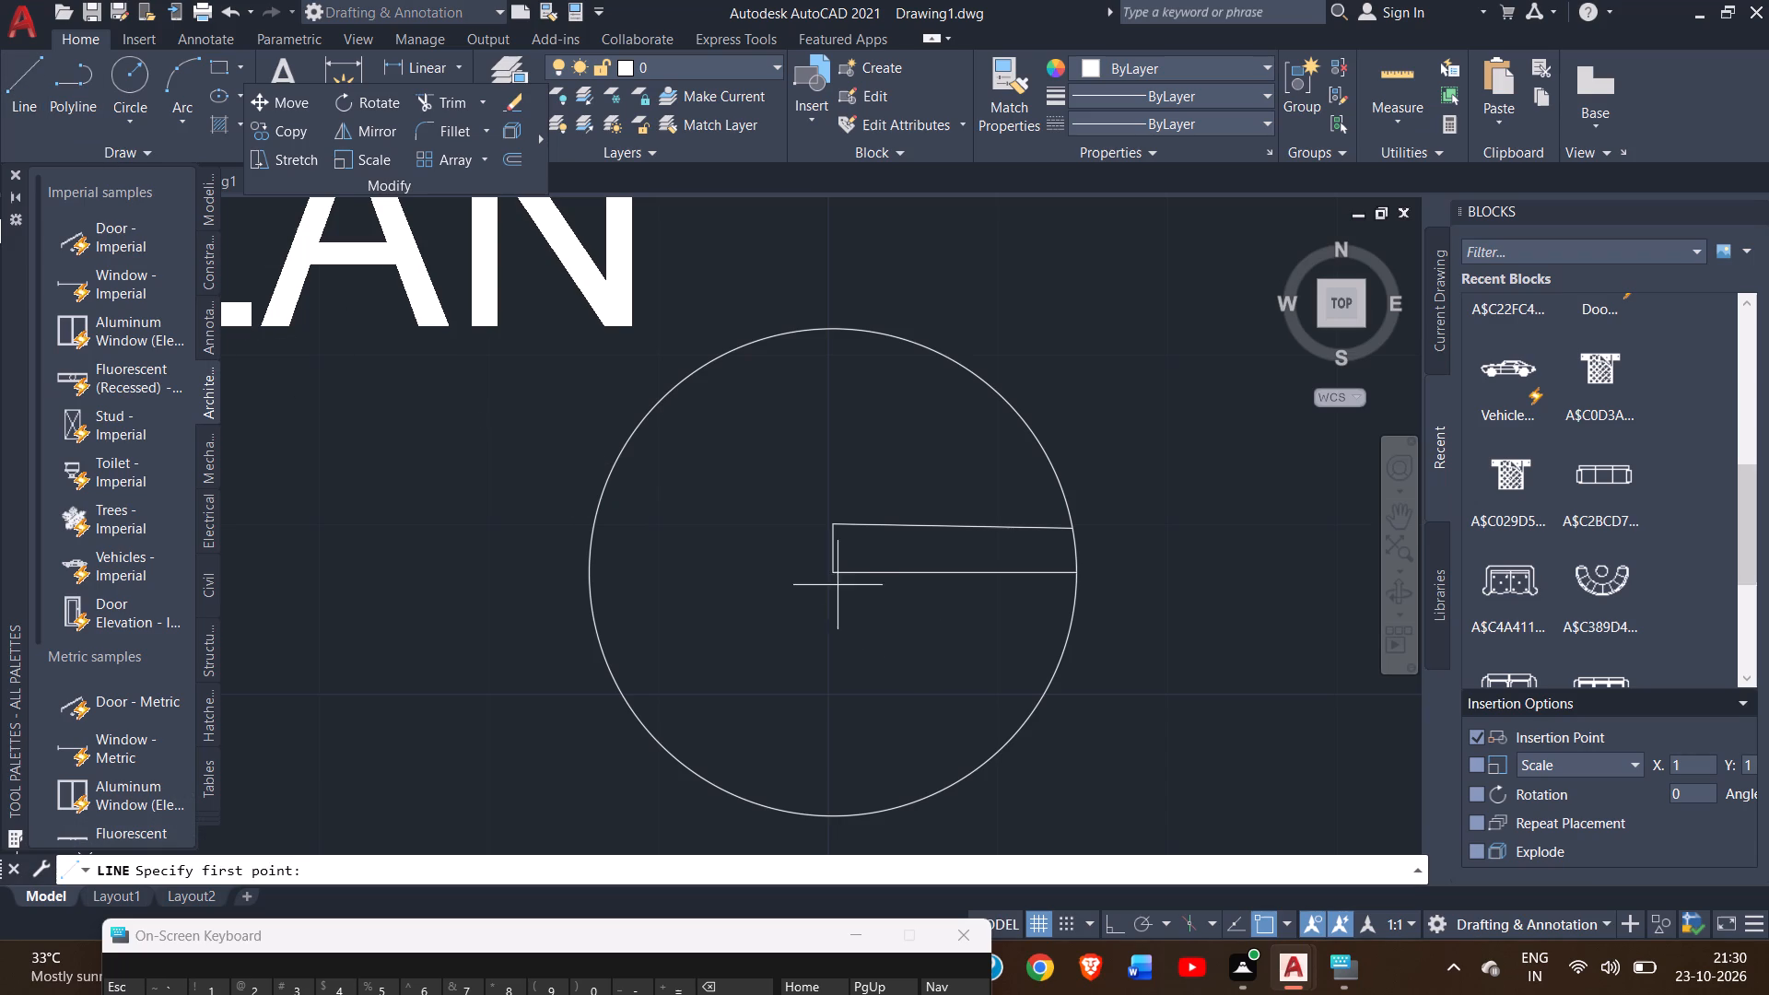
{"action": "left_click_drag", "start_coordinate": [827, 577], "coordinate": [825, 621]}
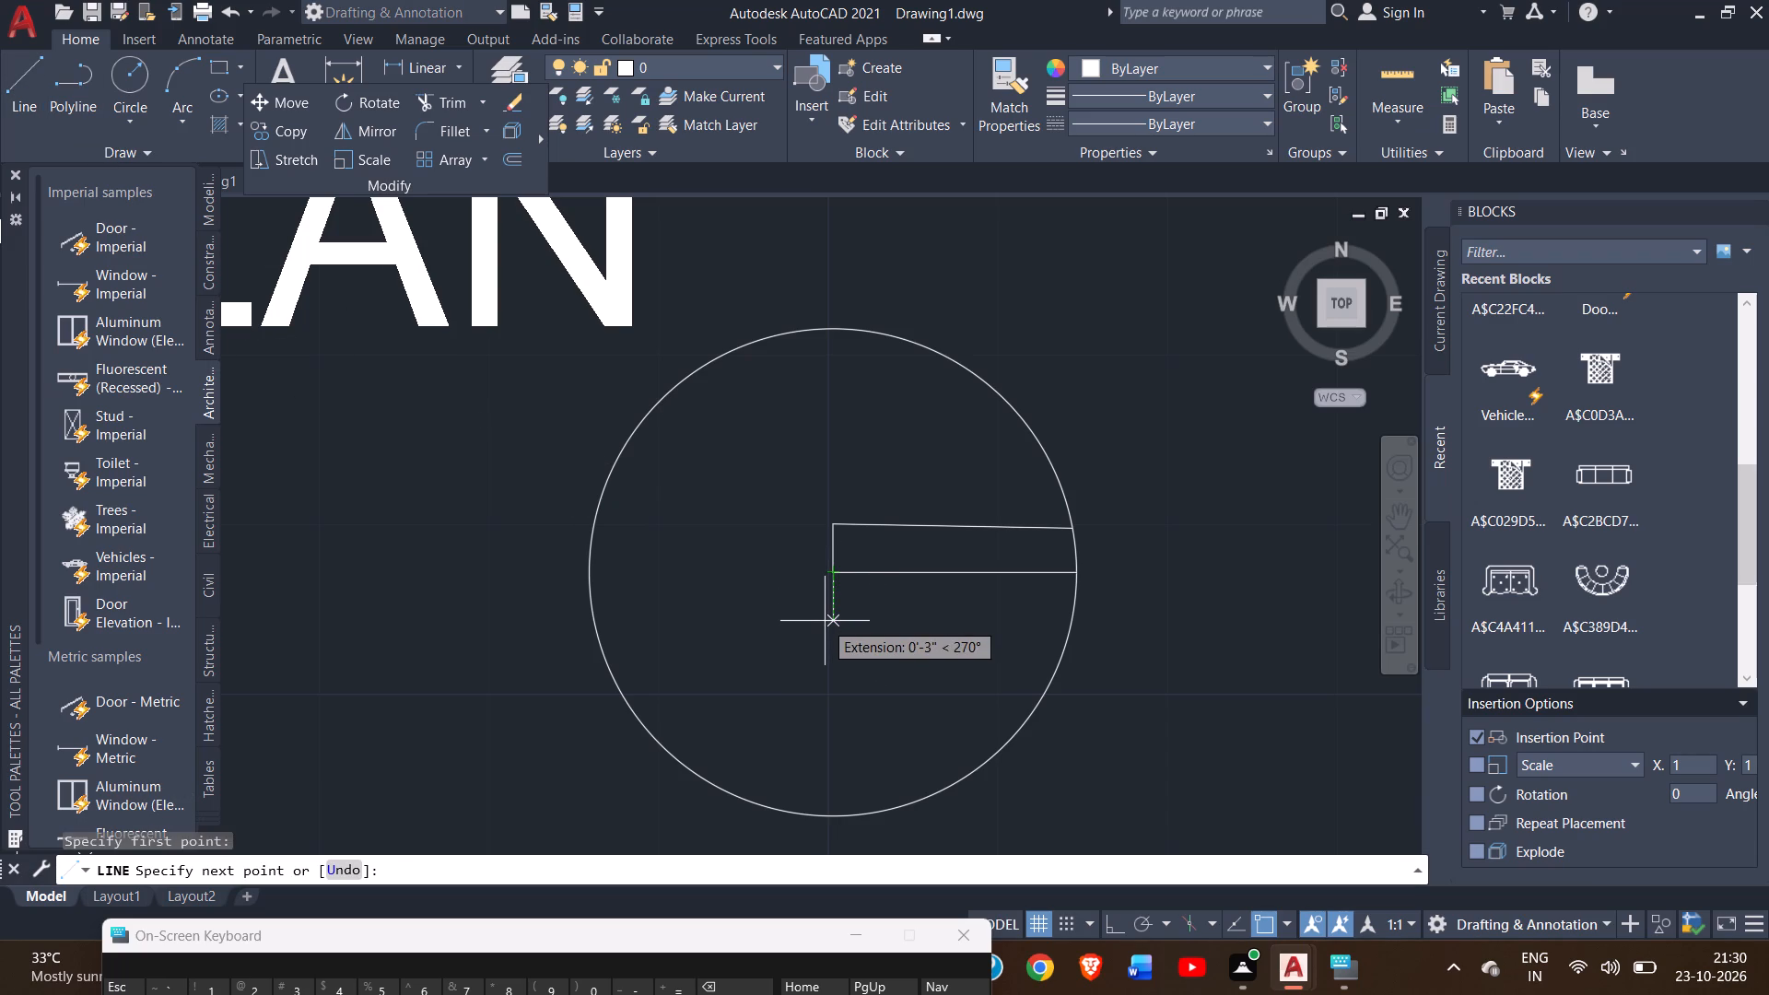
{"action": "type", "text": "2'"}
{"action": "key", "text": "Return"}
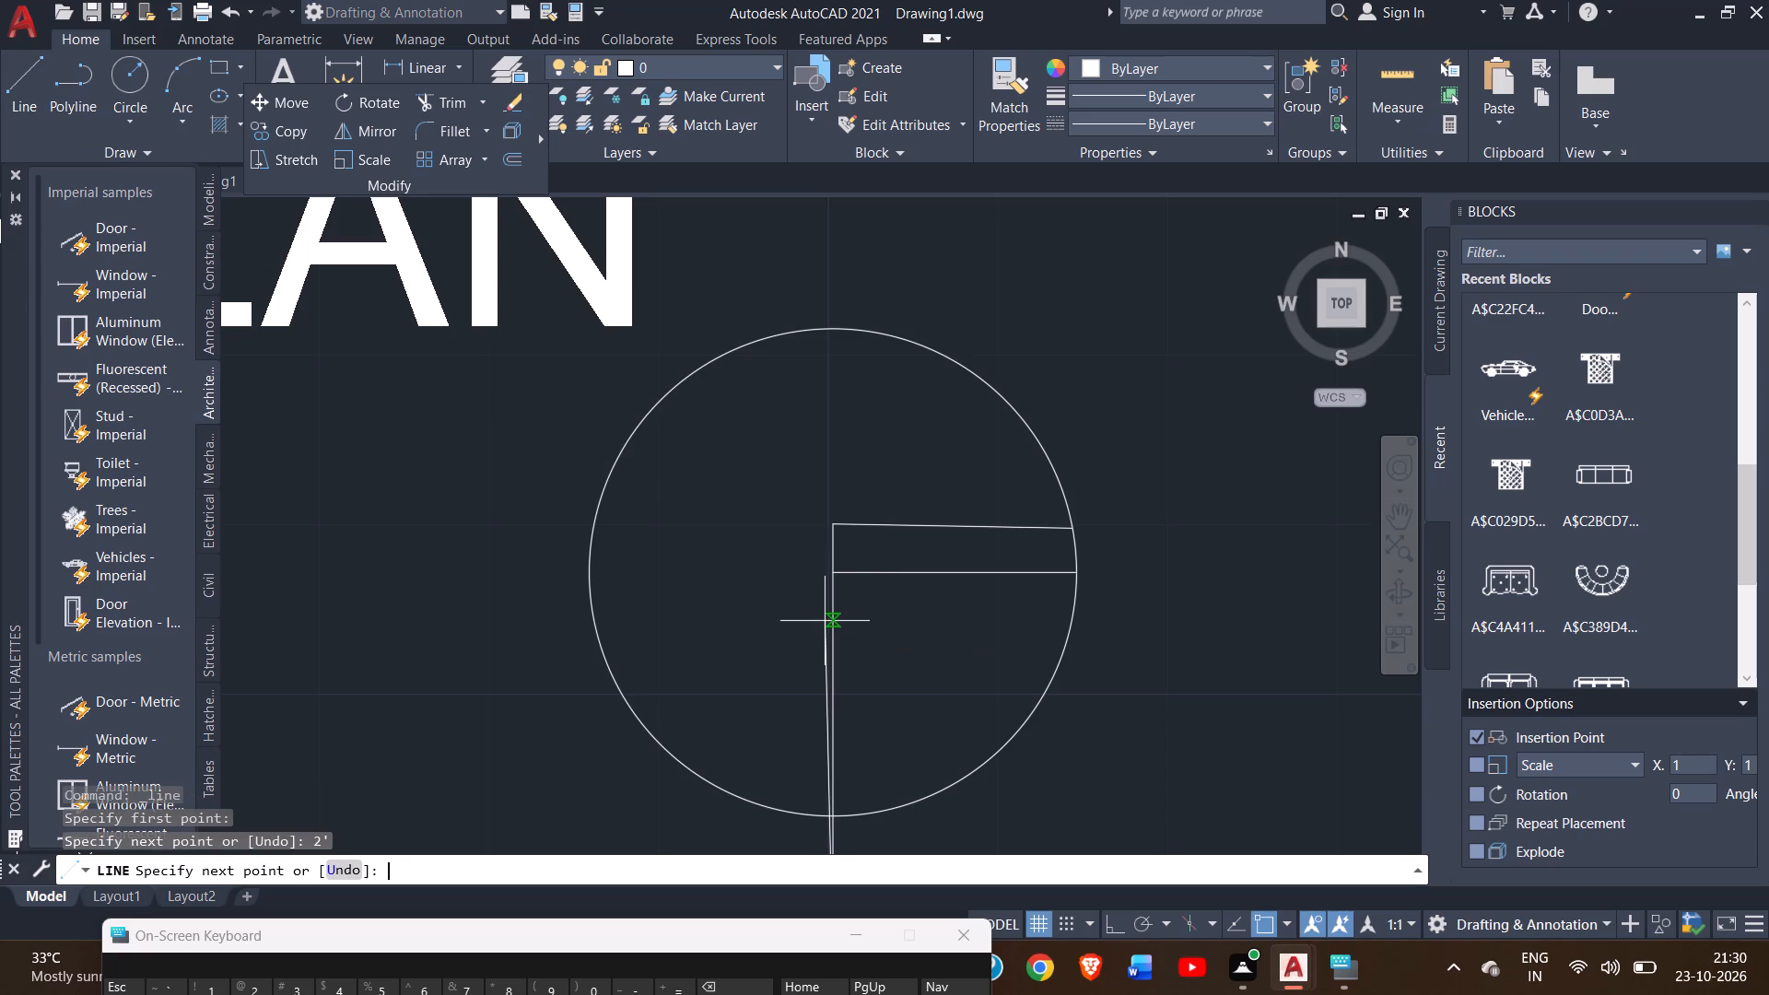
{"action": "key", "text": "ctrl+z"}
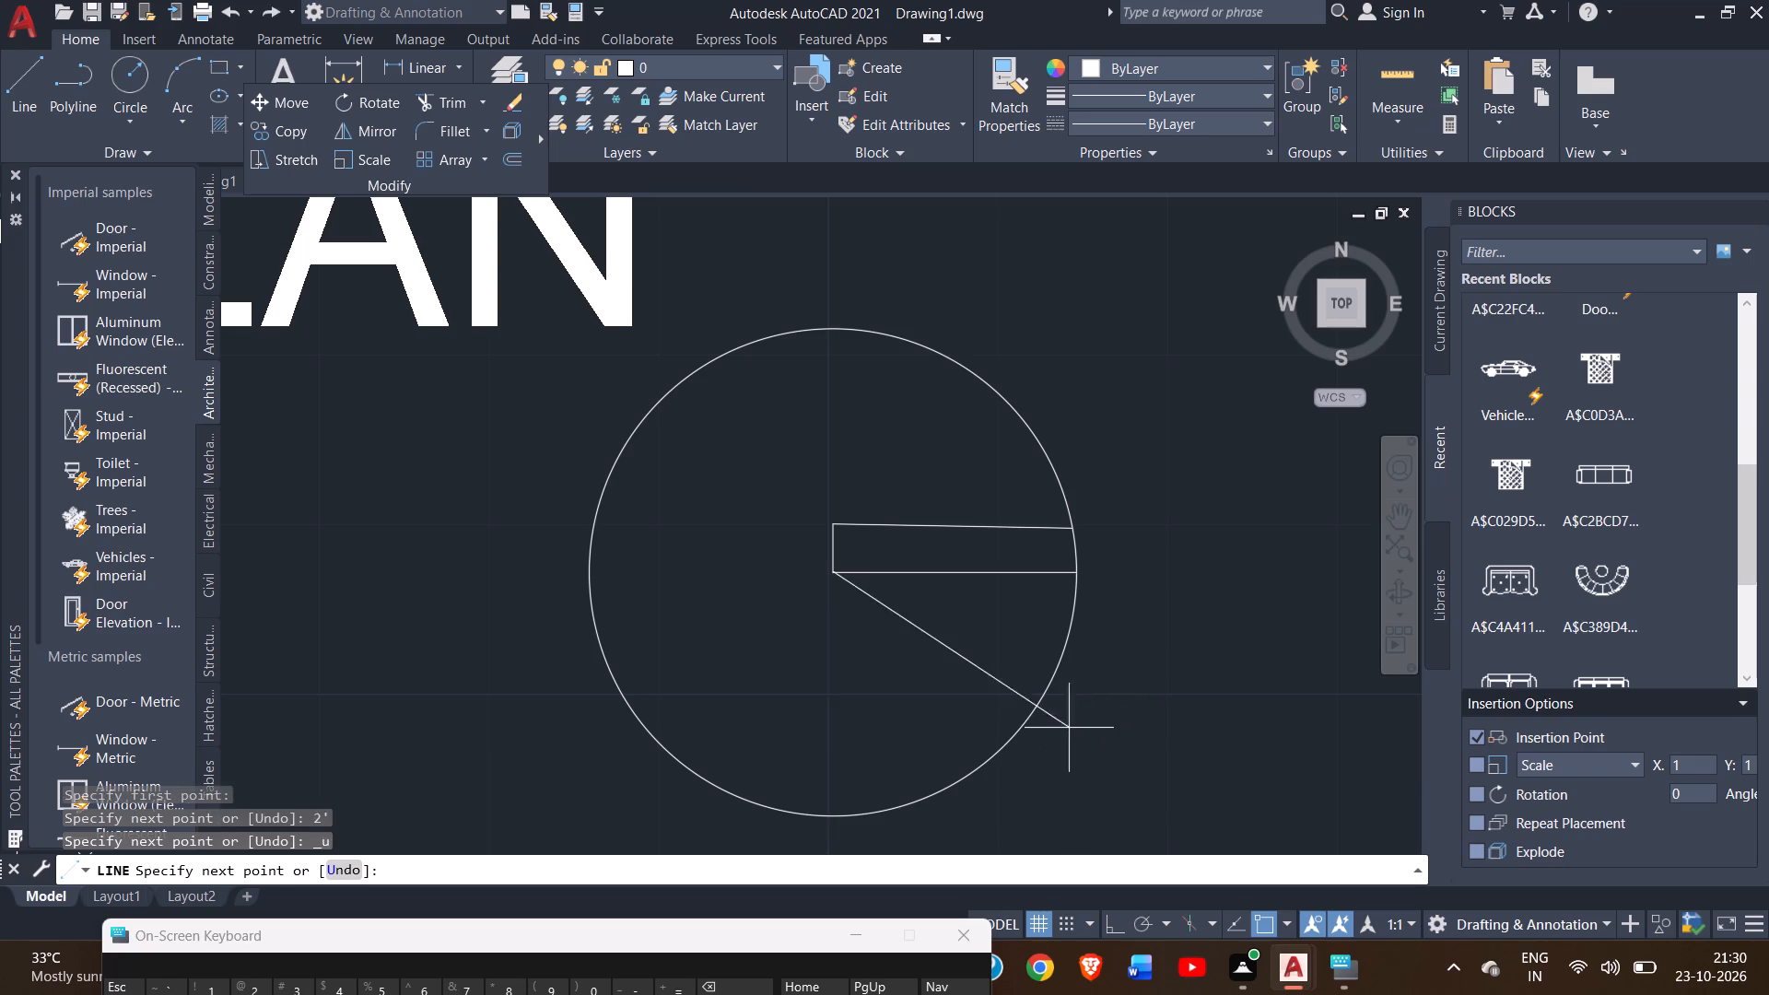
{"action": "left_click", "coordinate": [1057, 738]}
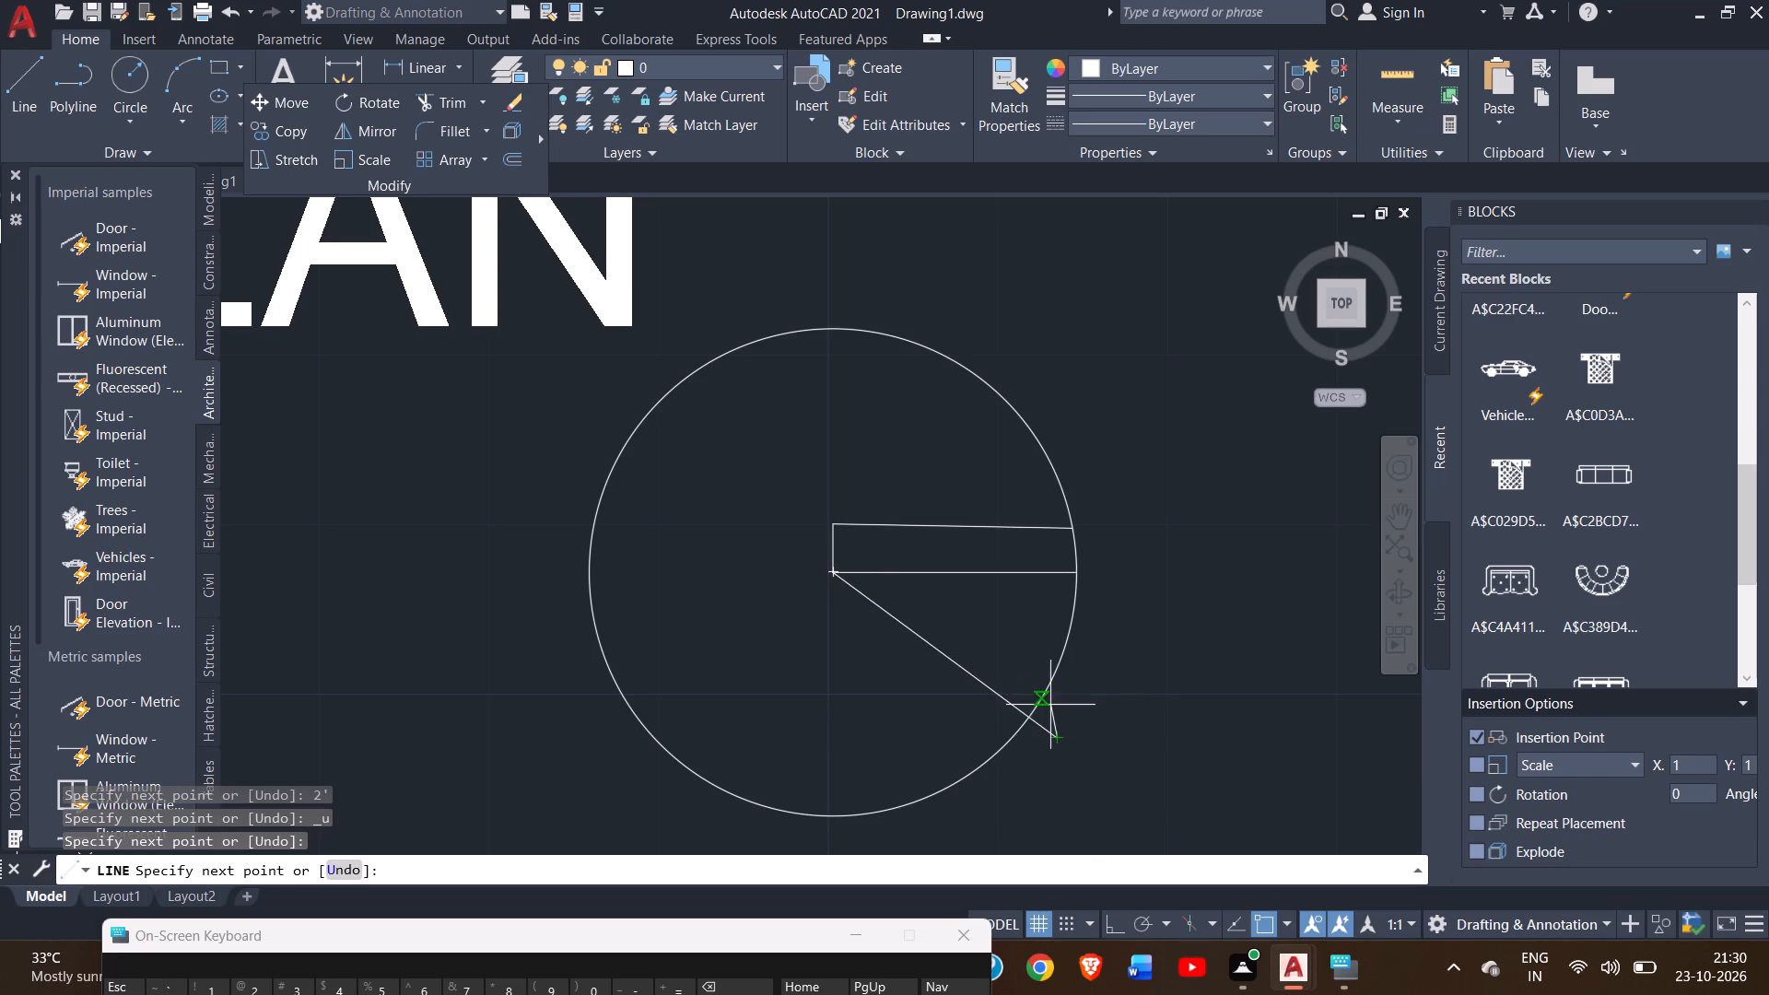
{"action": "key", "text": "ctrl+z"}
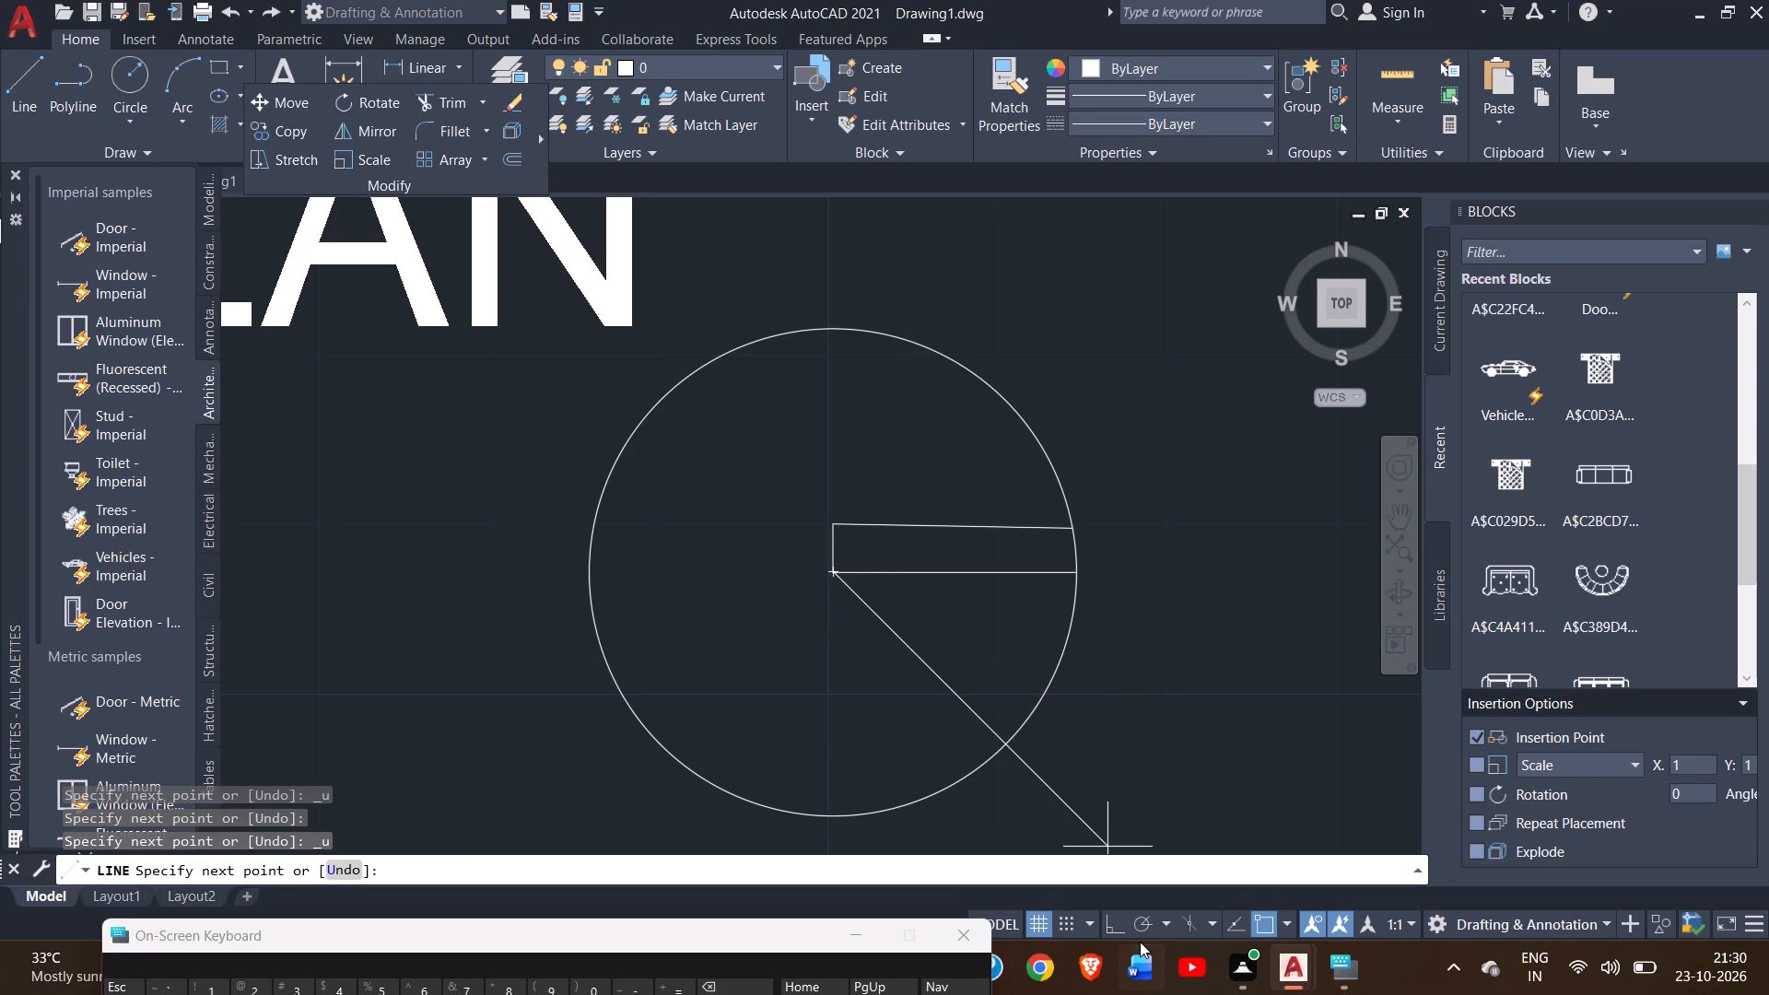
{"action": "left_click", "coordinate": [1116, 927]}
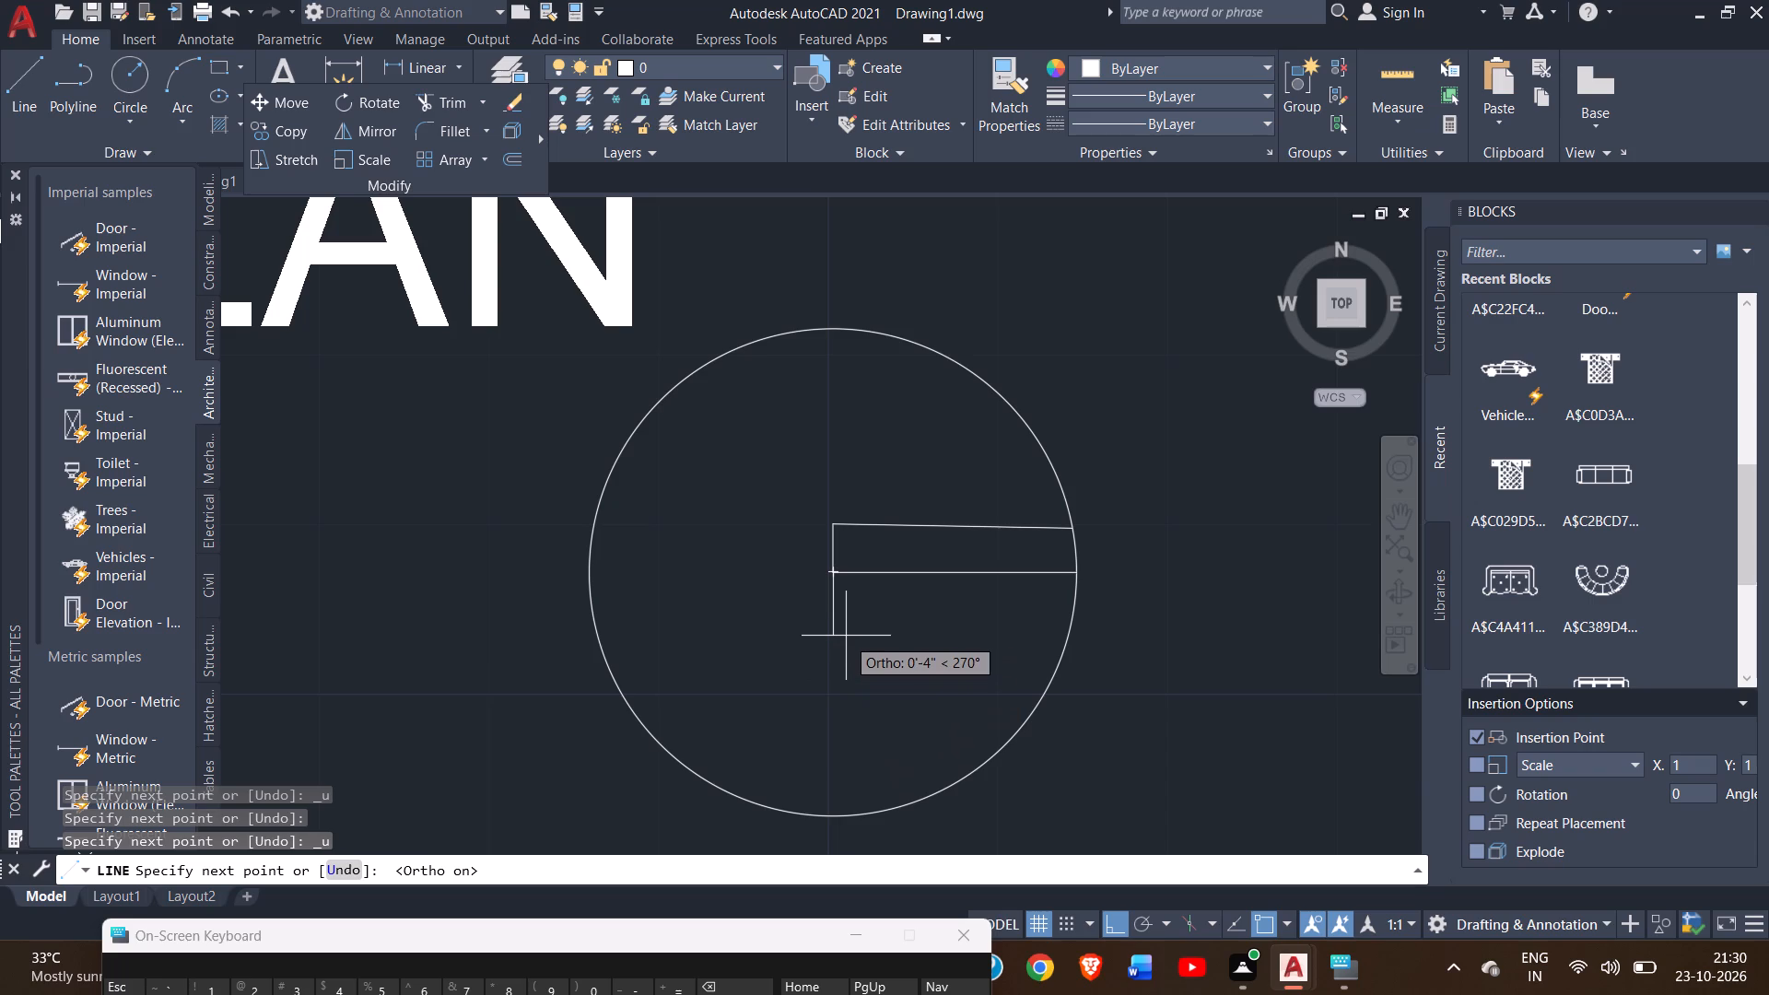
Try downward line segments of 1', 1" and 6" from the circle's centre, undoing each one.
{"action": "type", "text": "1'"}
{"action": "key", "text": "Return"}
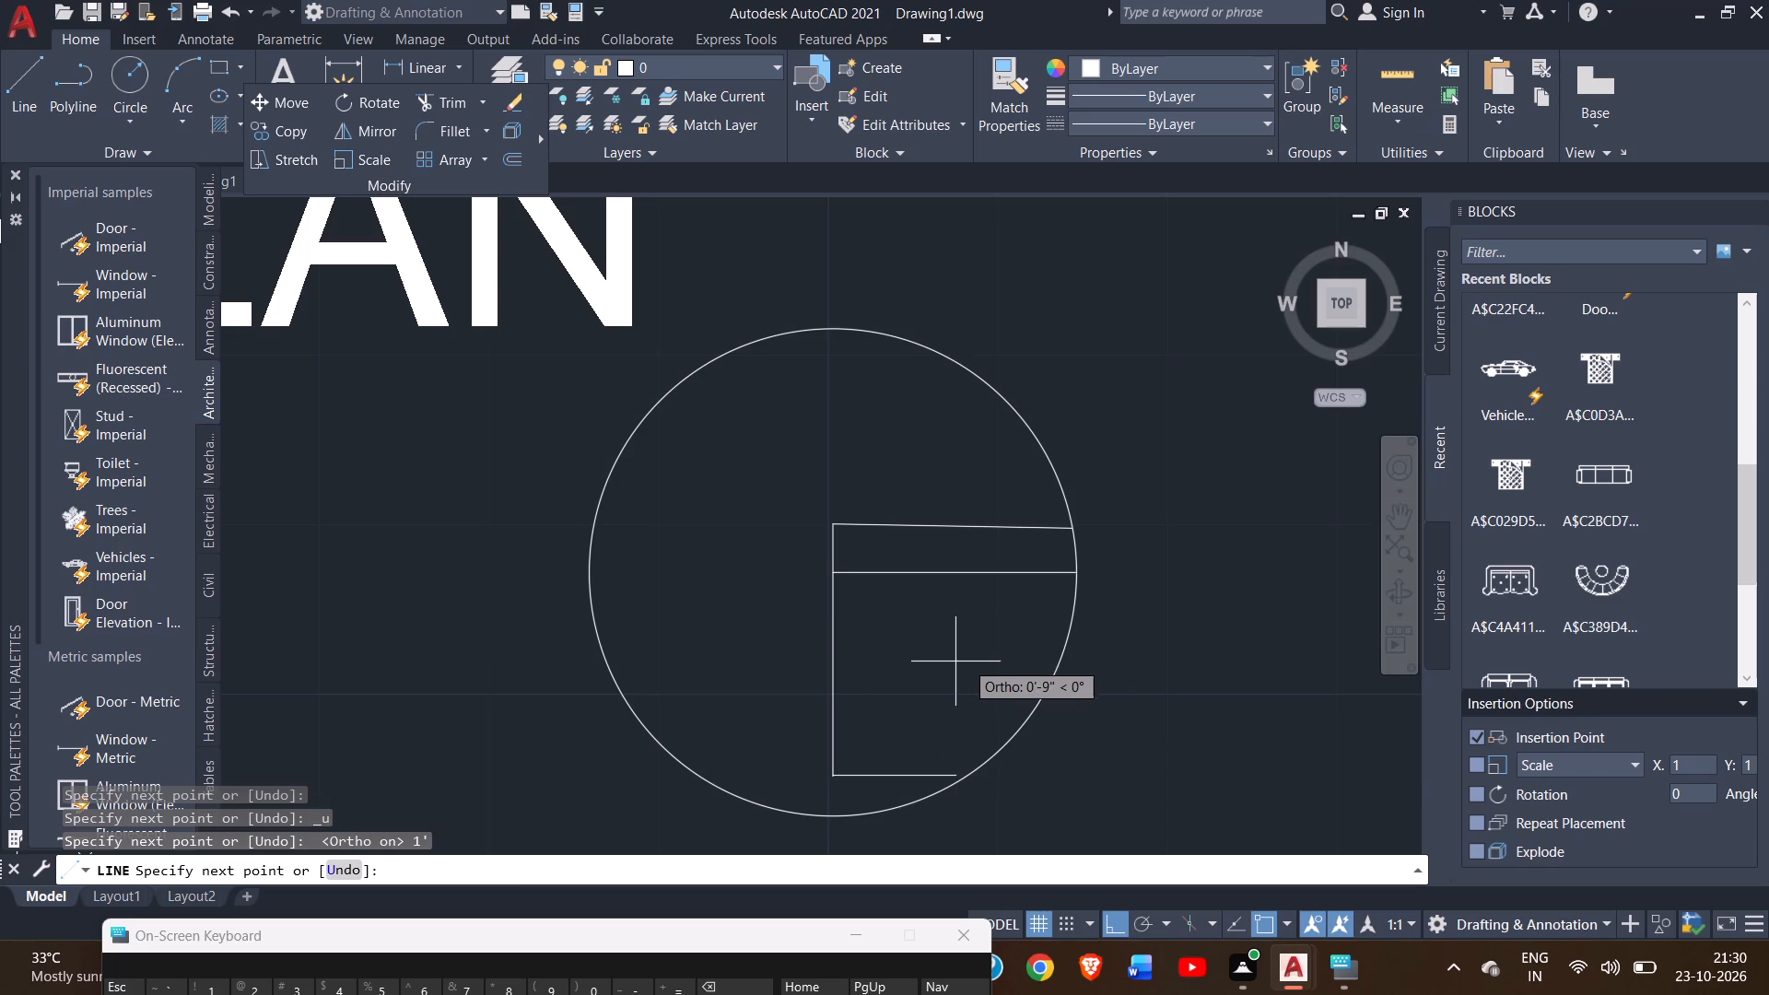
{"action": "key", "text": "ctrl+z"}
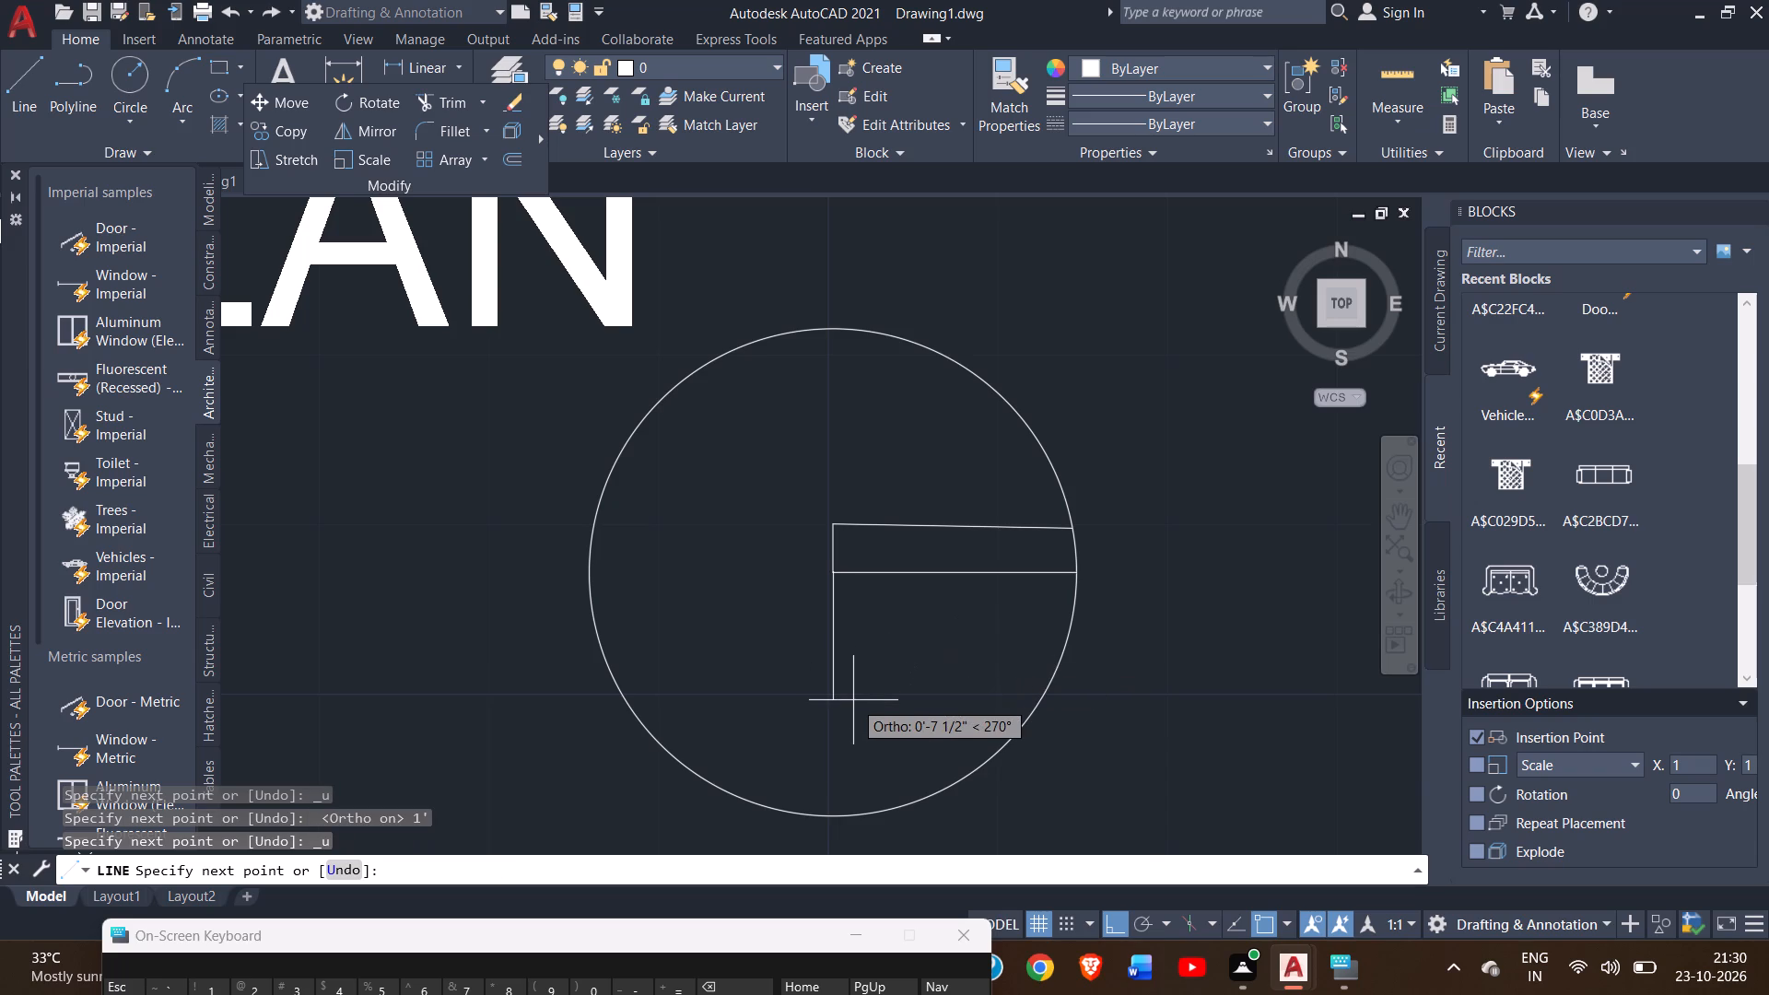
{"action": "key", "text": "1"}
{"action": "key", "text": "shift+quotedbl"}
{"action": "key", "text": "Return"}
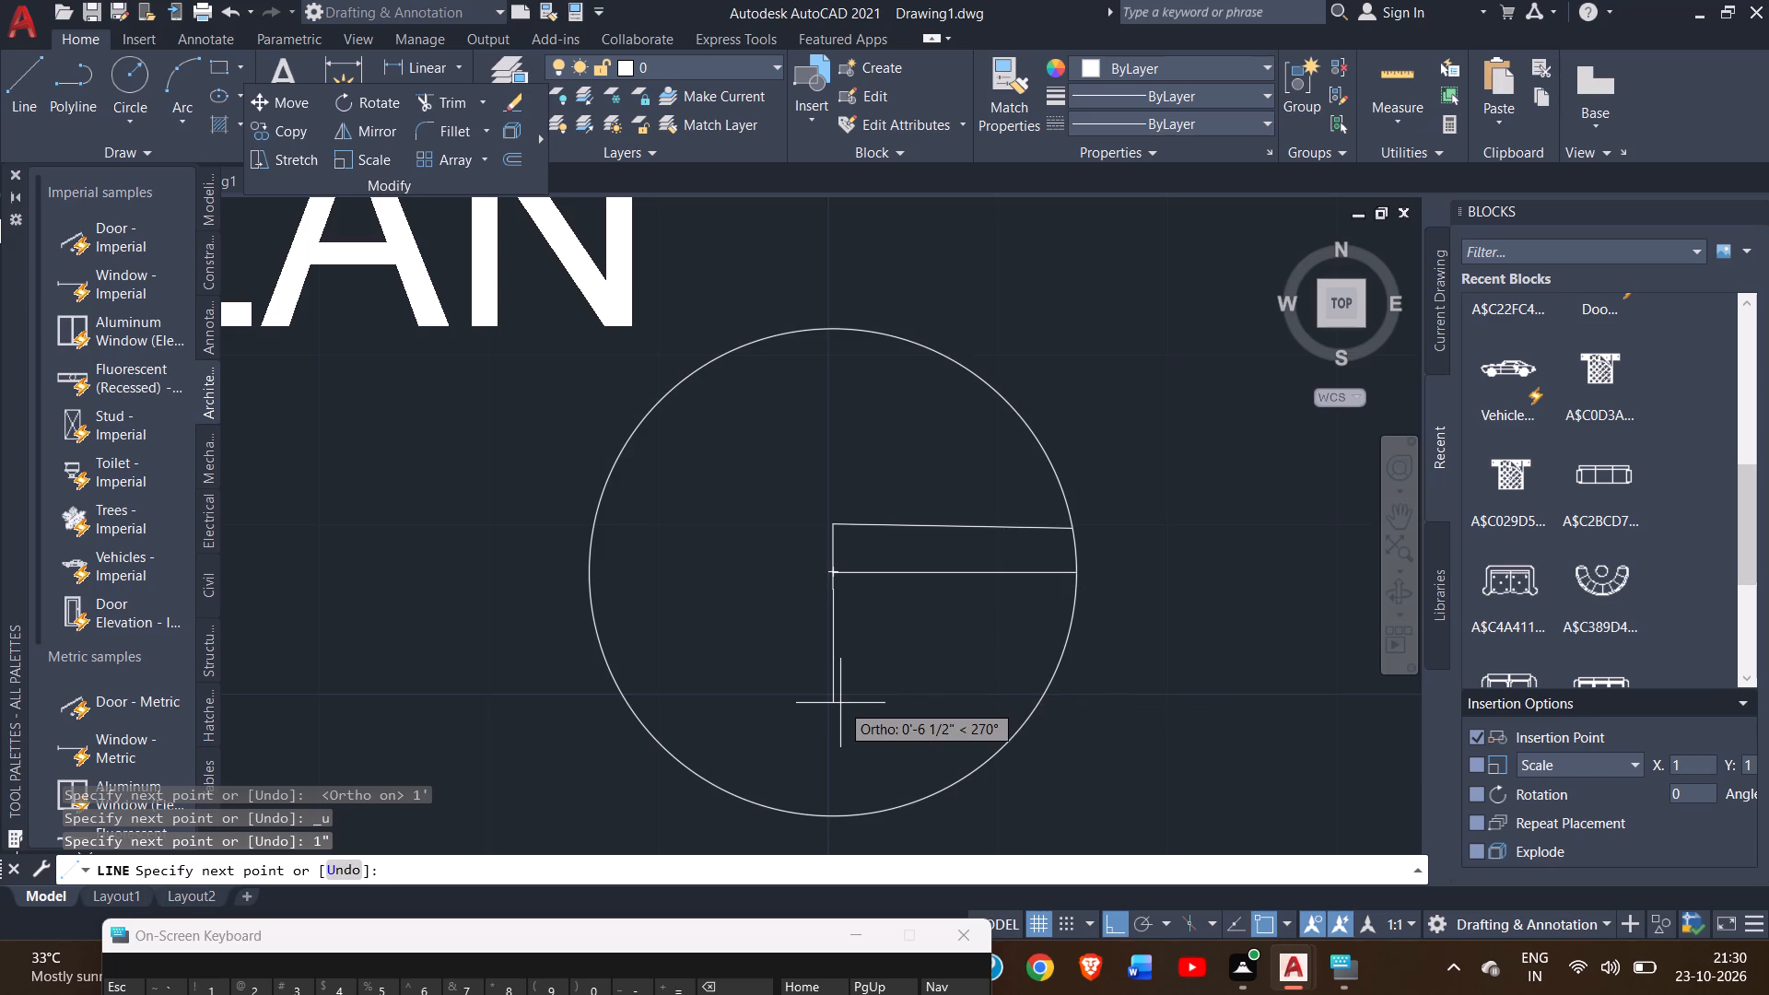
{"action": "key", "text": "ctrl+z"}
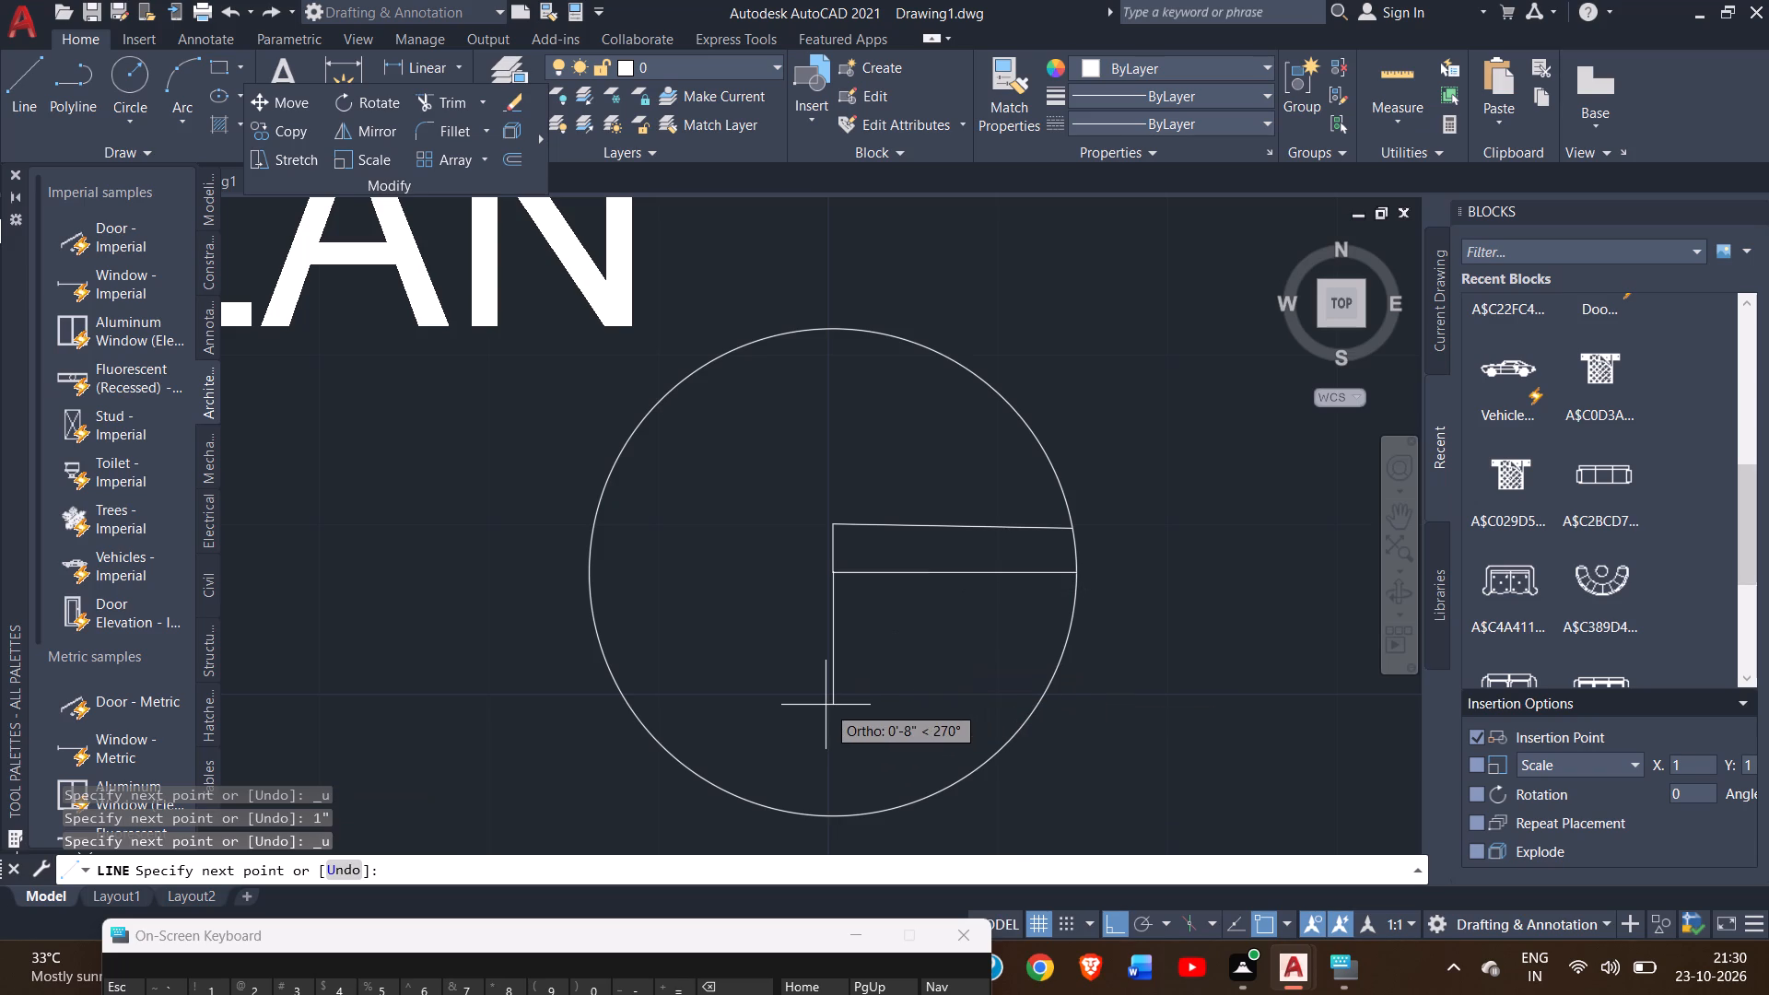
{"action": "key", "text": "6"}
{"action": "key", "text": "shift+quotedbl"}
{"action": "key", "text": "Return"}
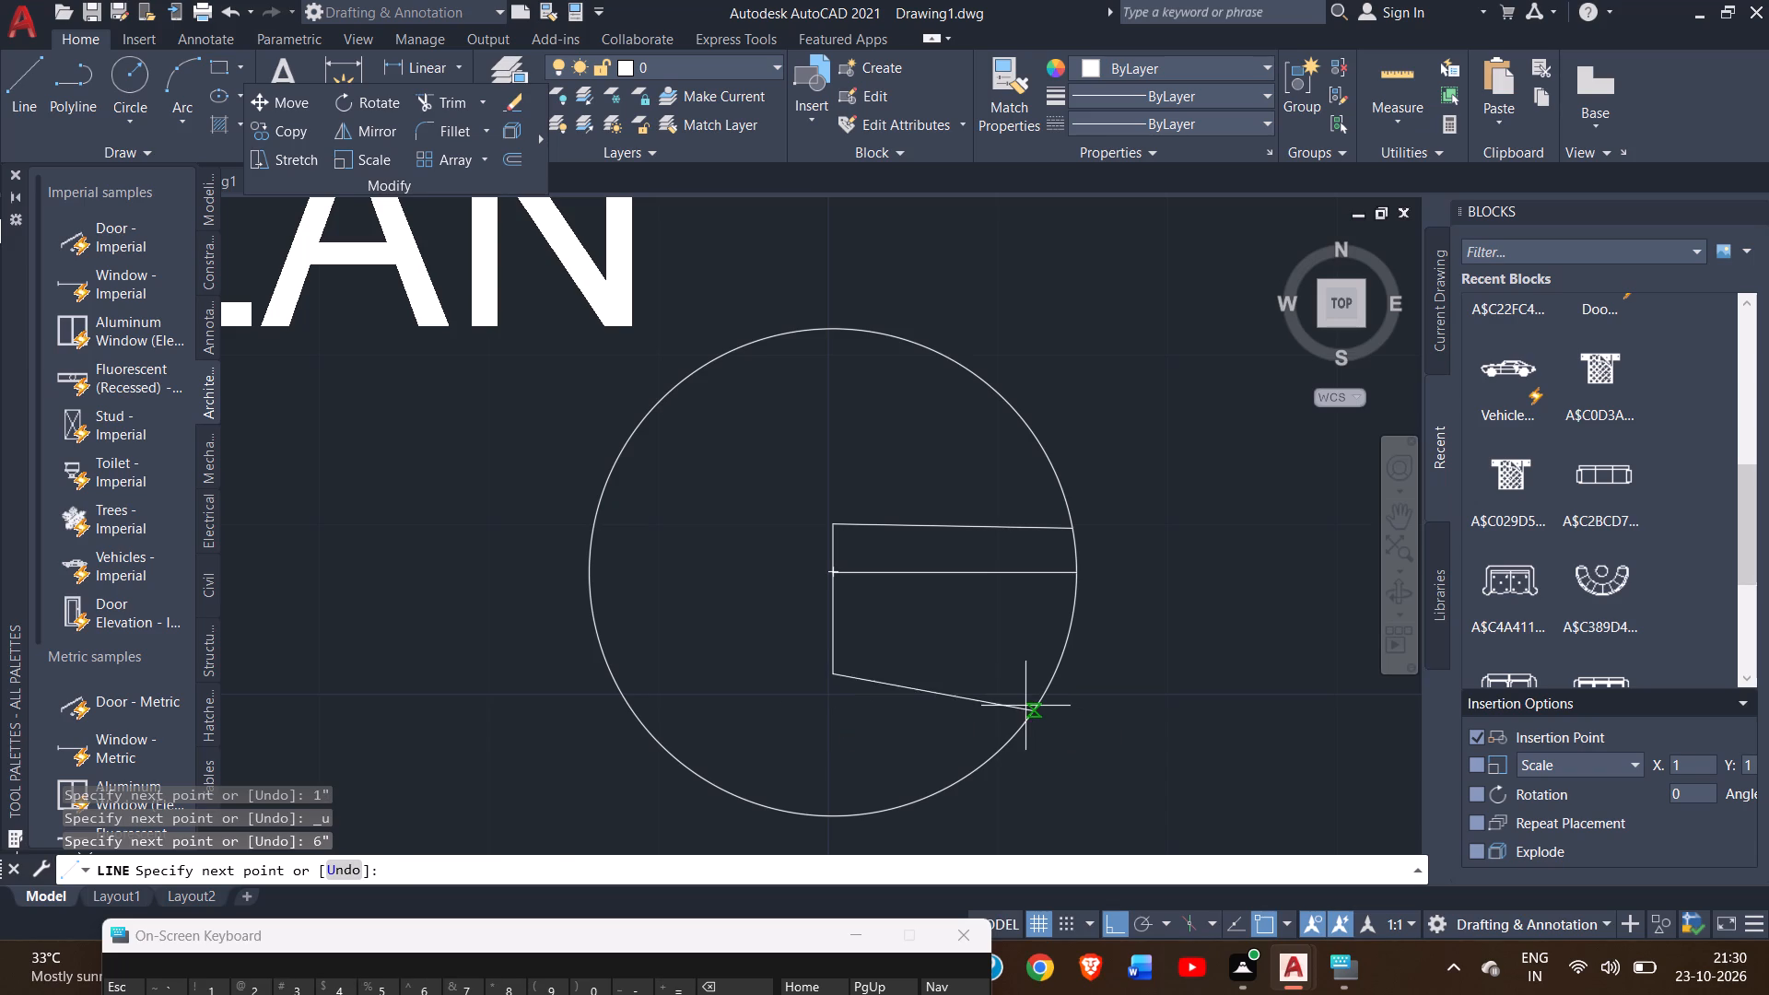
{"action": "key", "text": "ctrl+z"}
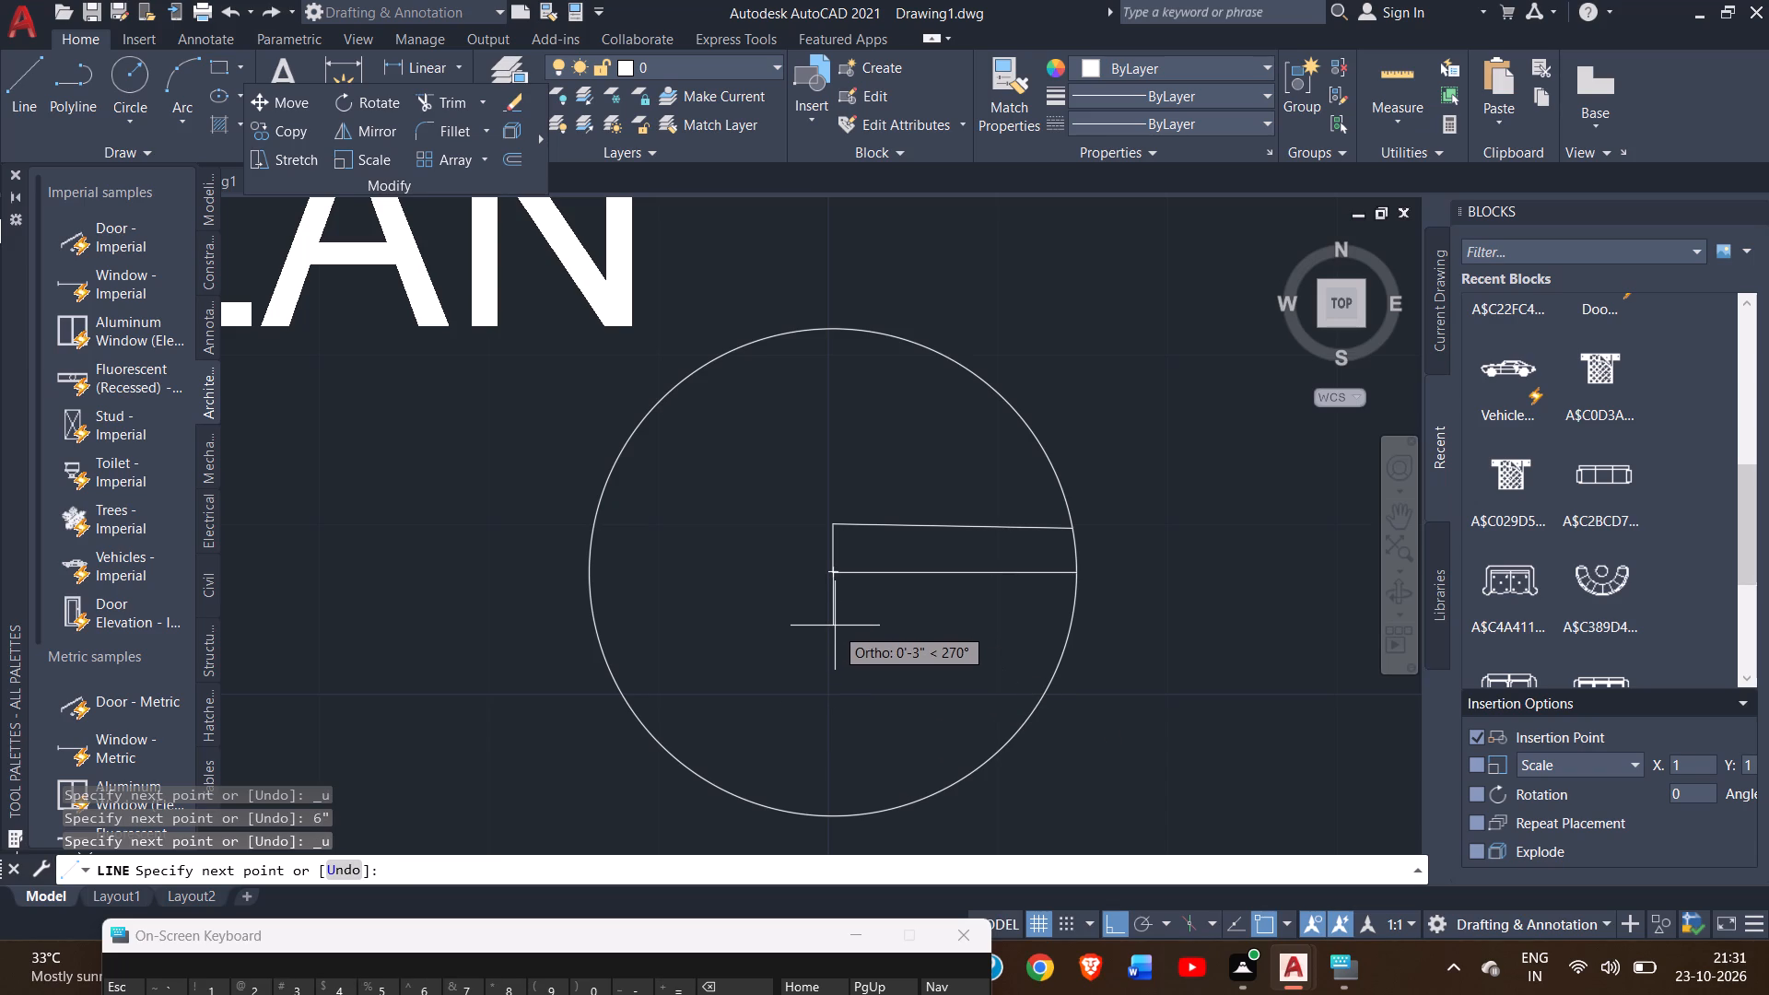
Draw the line about 3" straight down from the circle's centre and across to the circle's east edge.
{"action": "left_click", "coordinate": [834, 623]}
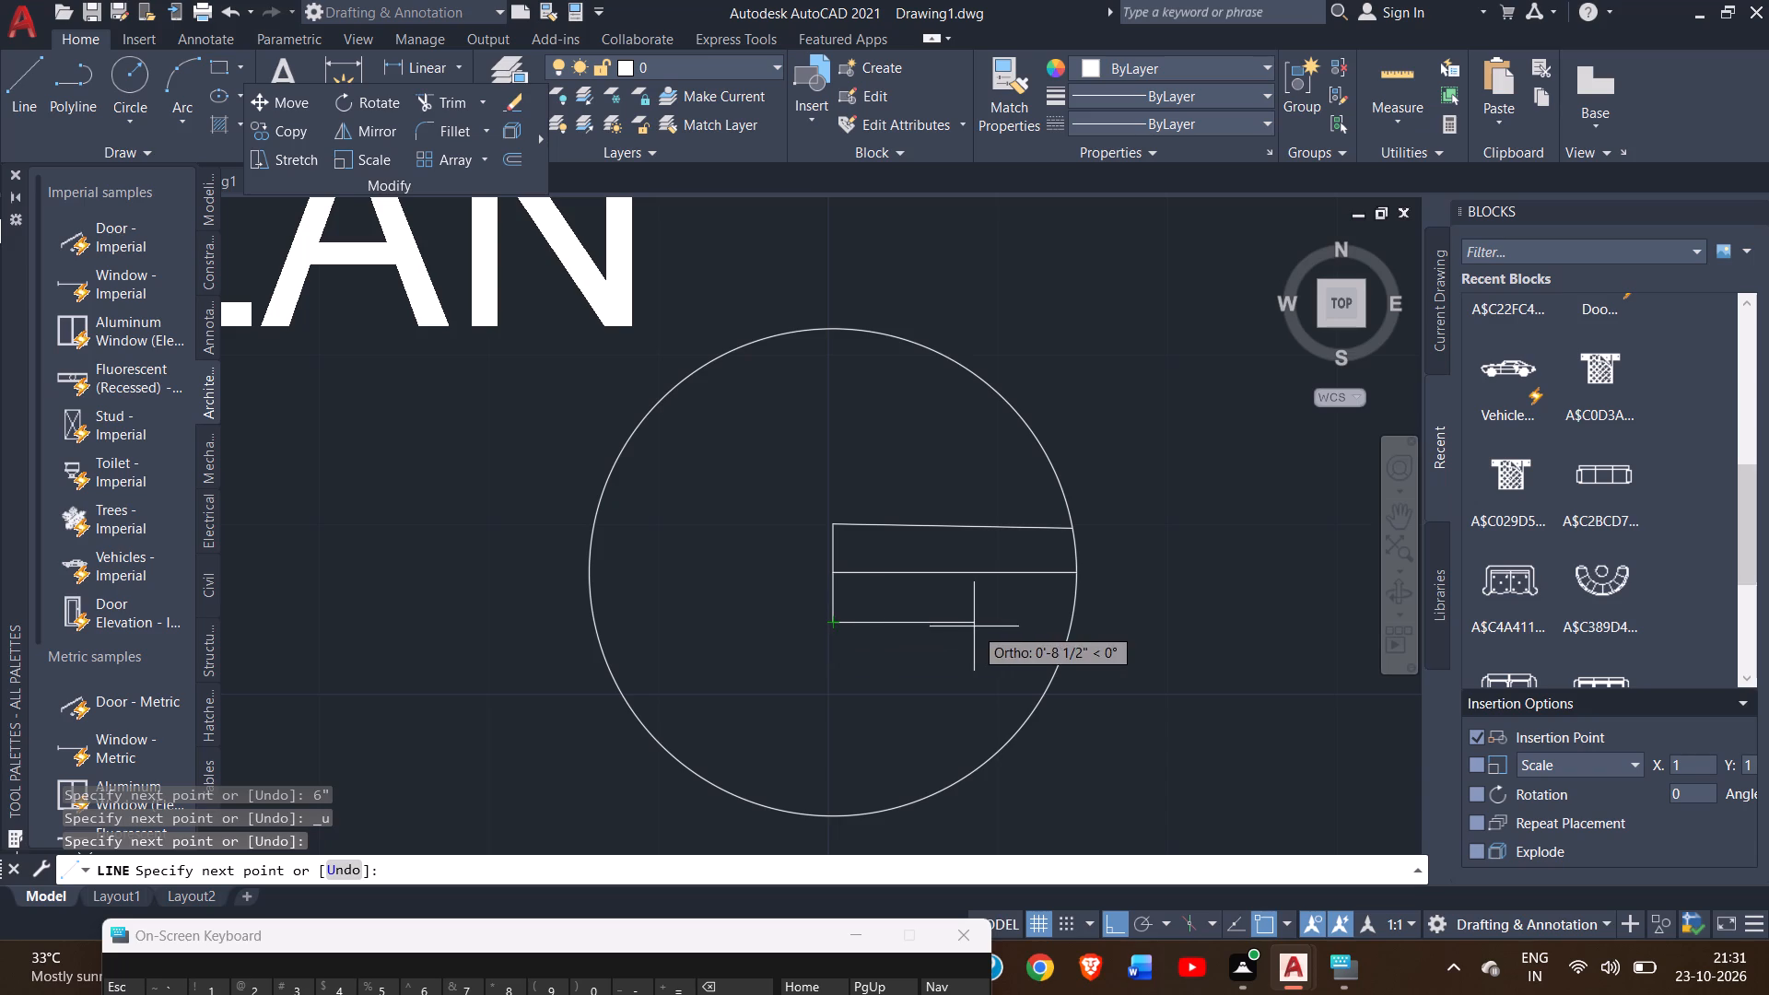
{"action": "left_click", "coordinate": [1072, 621]}
{"action": "right_click", "coordinate": [1096, 611]}
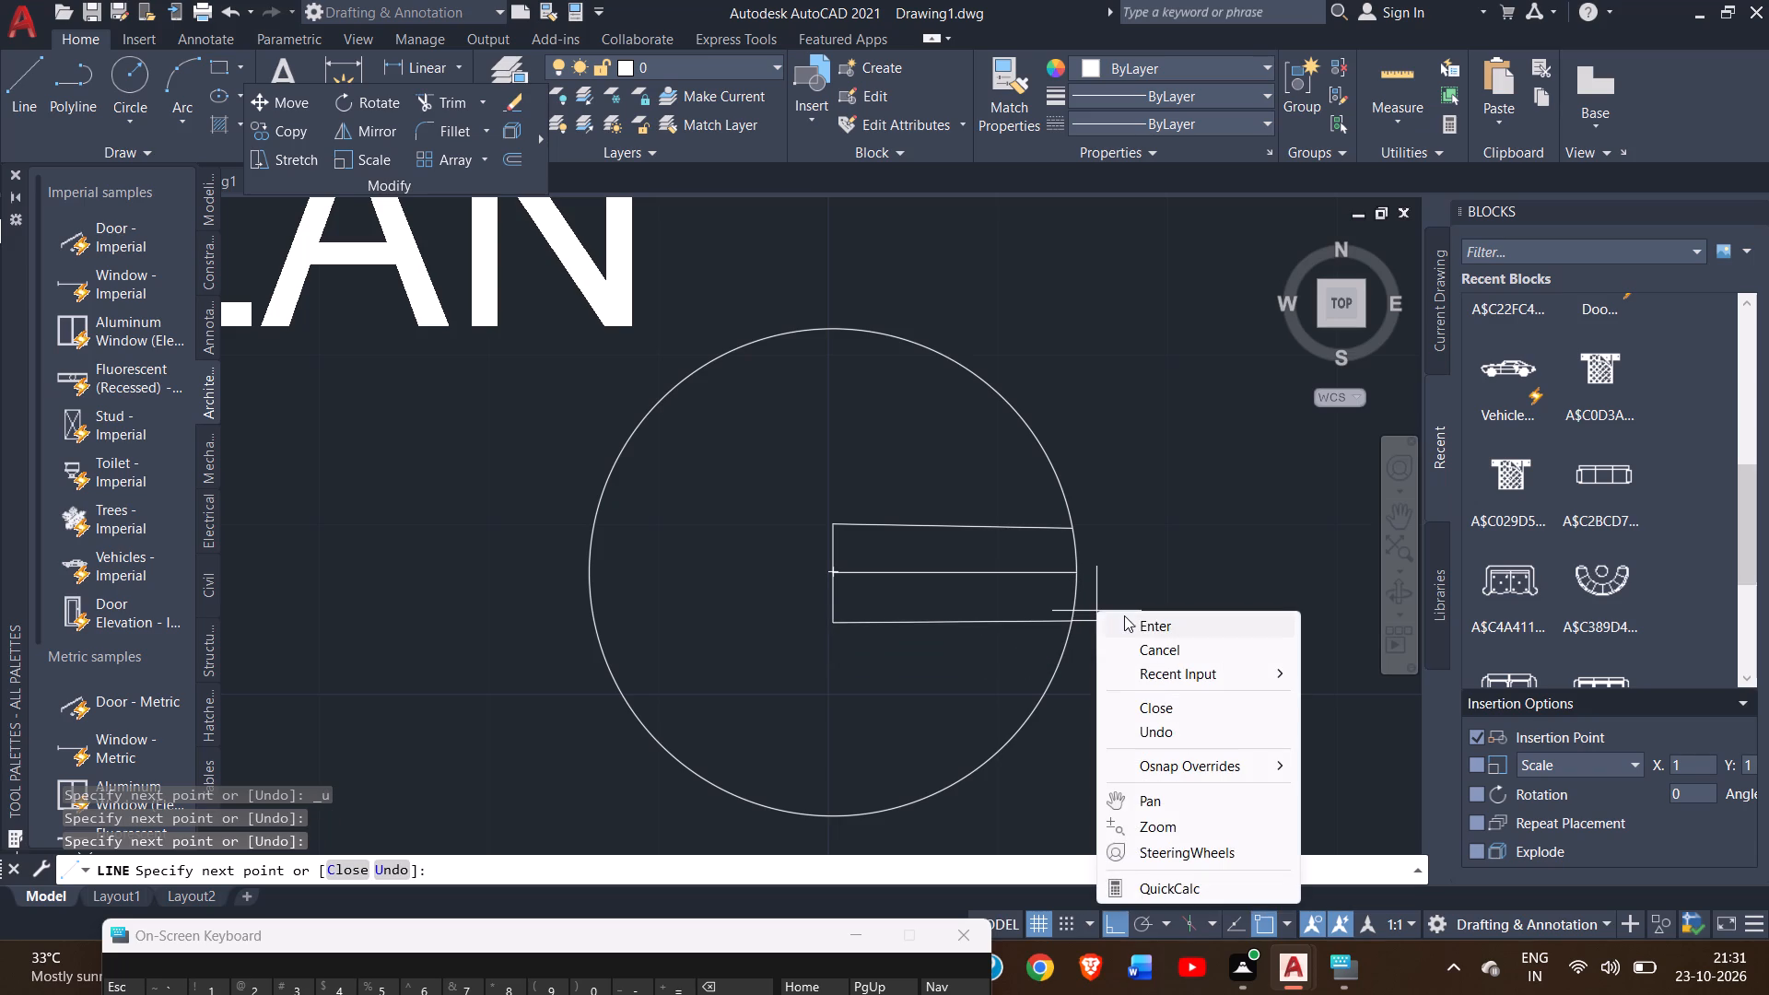
{"action": "left_click", "coordinate": [1125, 615]}
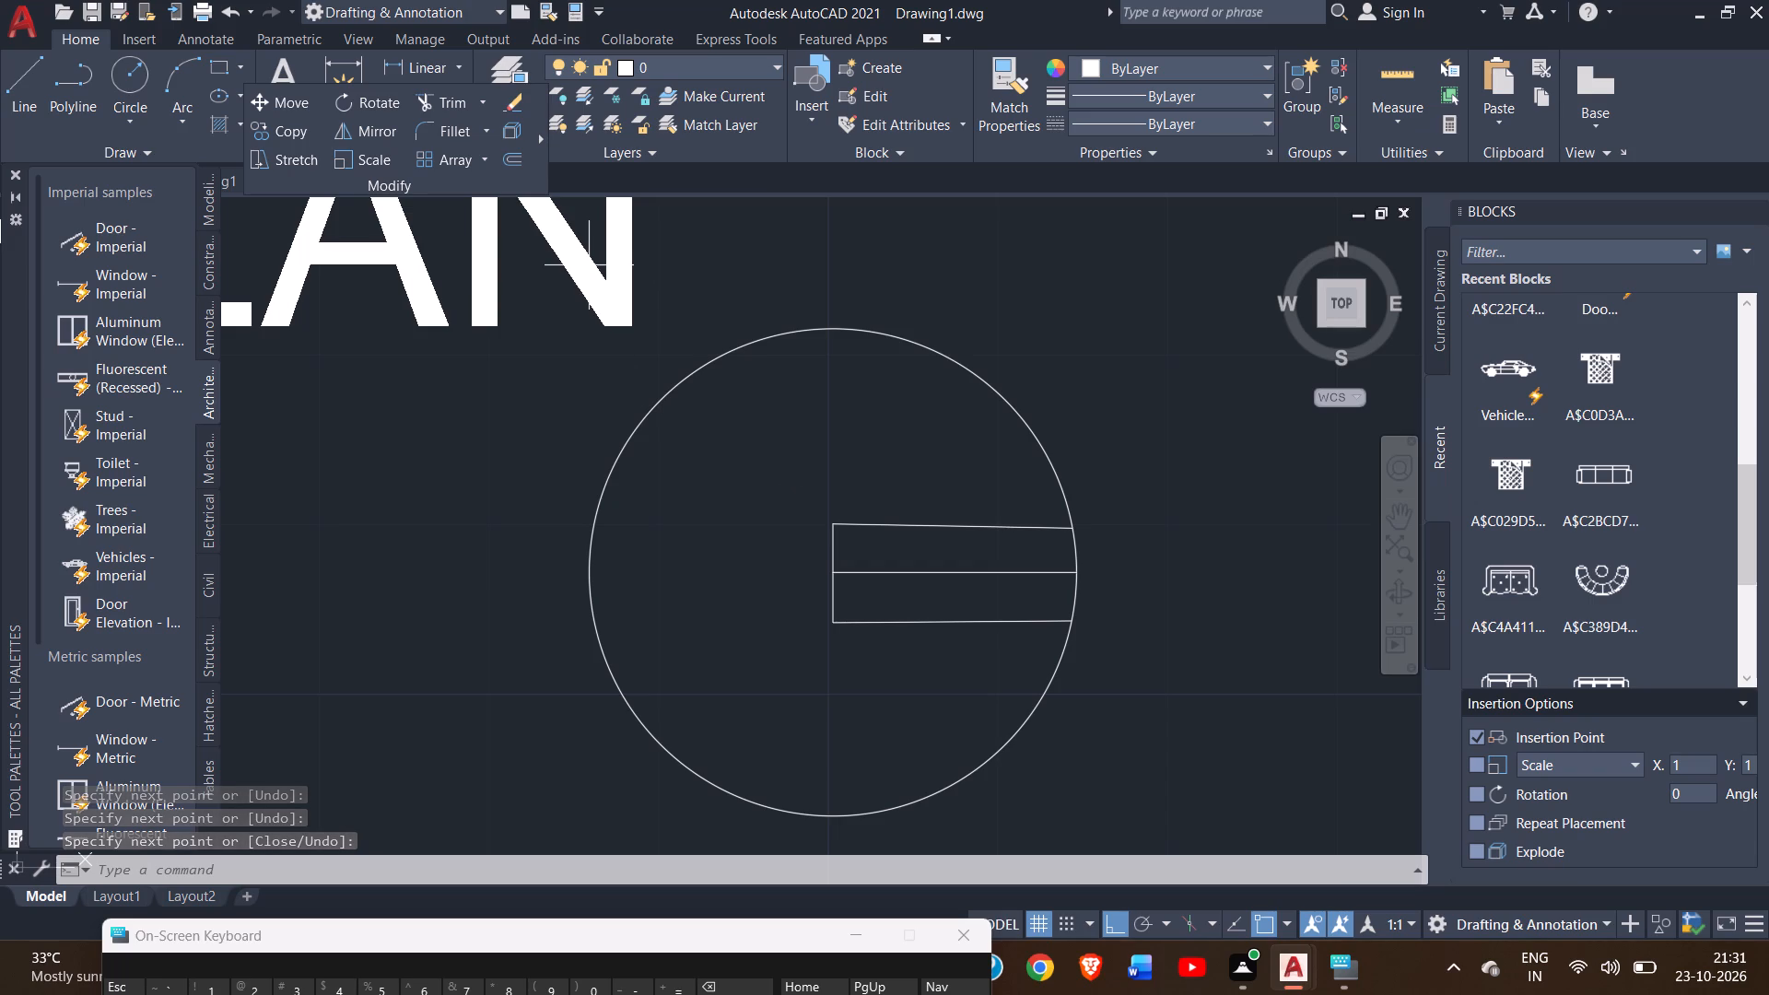
With Ortho off, draw the arrowhead from the shaft's upper corner through the circle's upper edge, west quadrant and lower edge to the shaft's lower corner.
{"action": "left_click", "coordinate": [27, 89]}
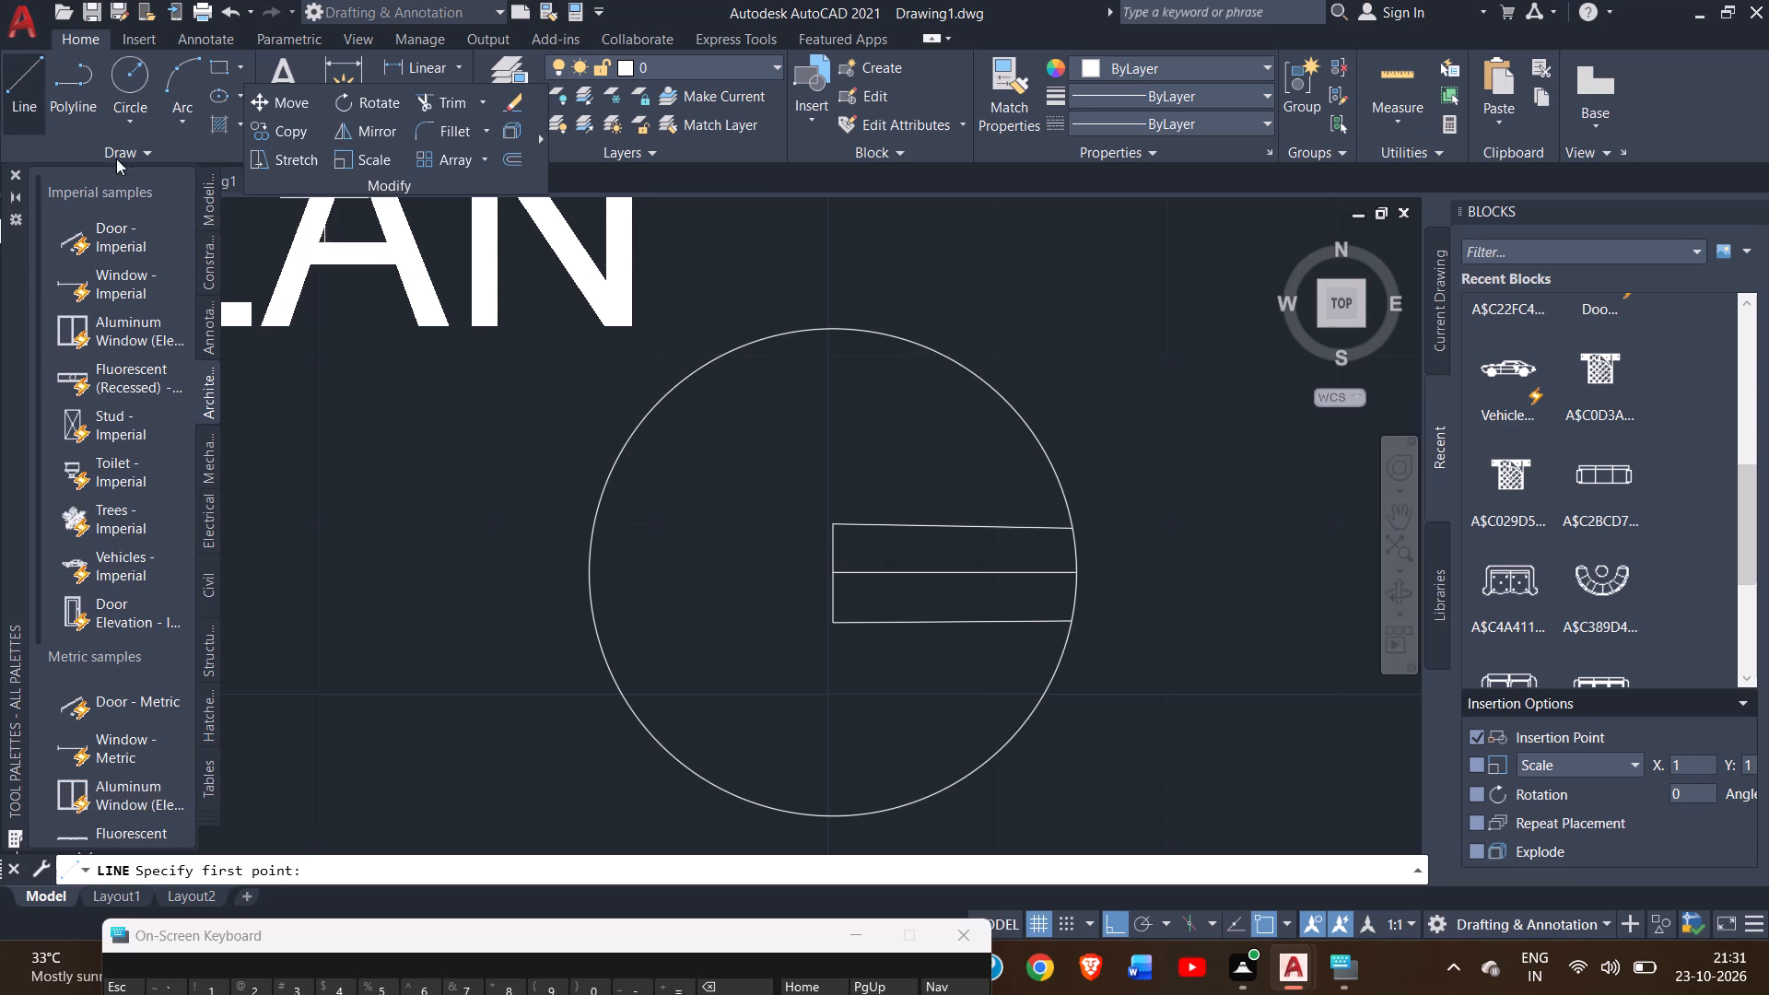
{"action": "left_click", "coordinate": [836, 521]}
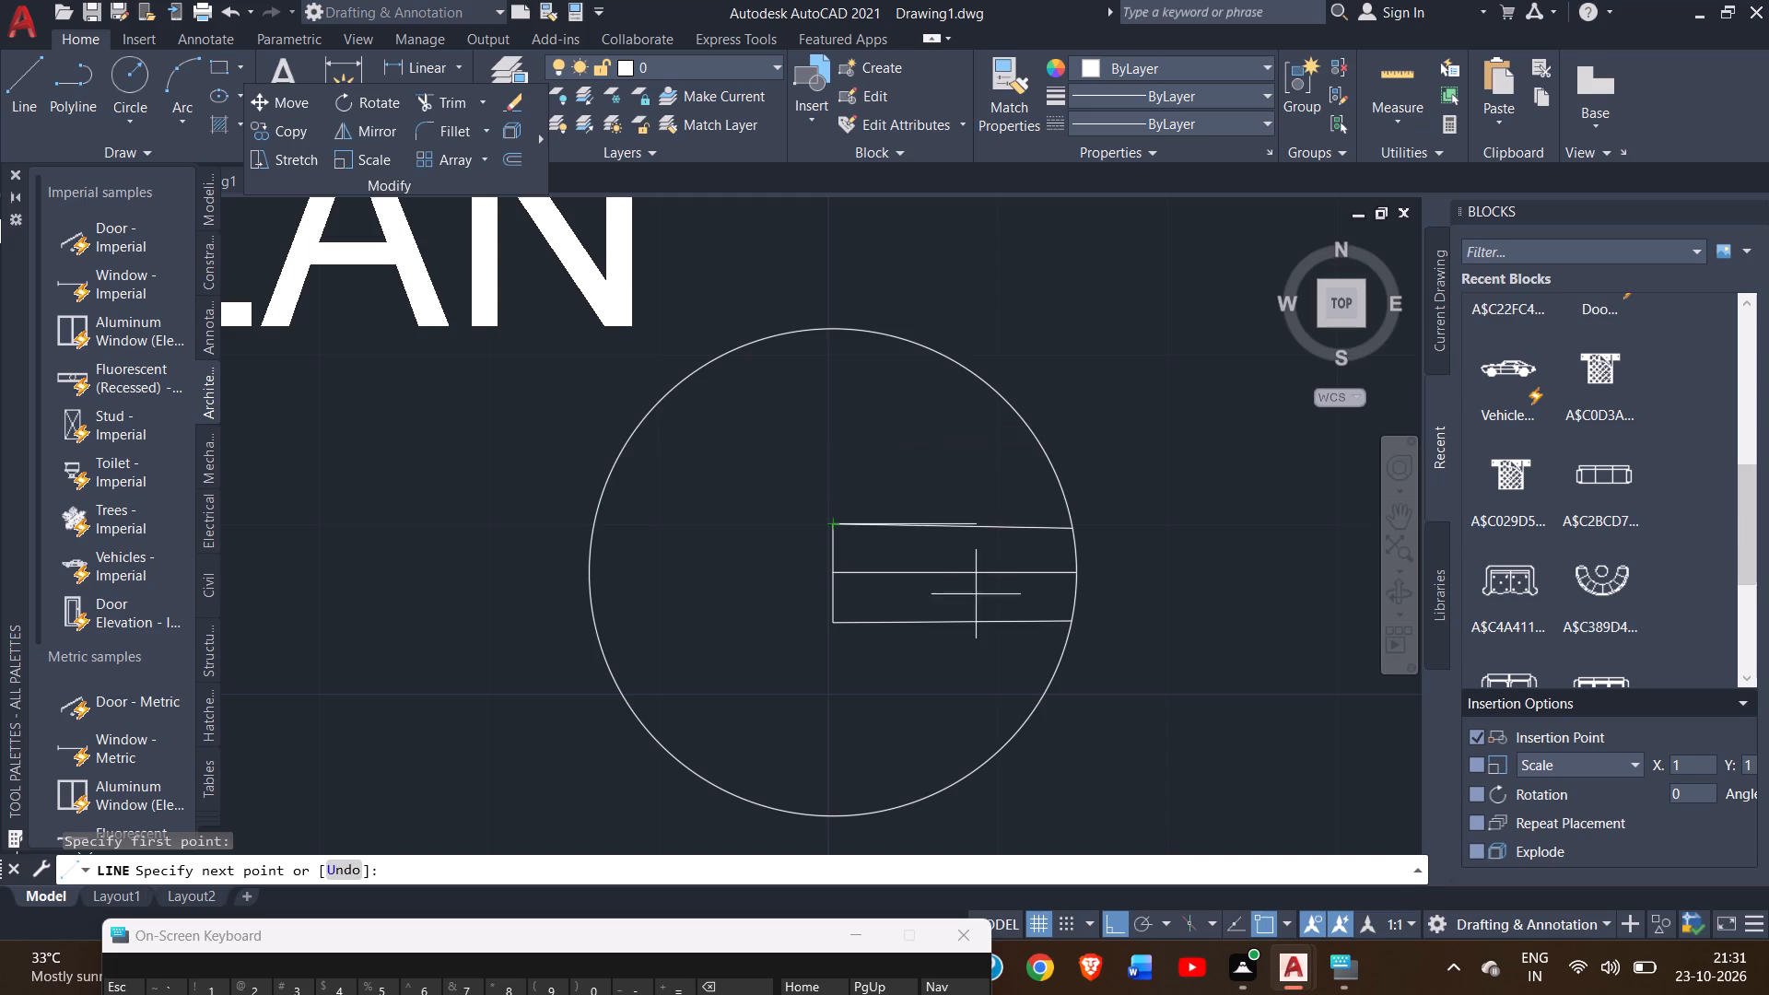
{"action": "left_click", "coordinate": [1104, 927]}
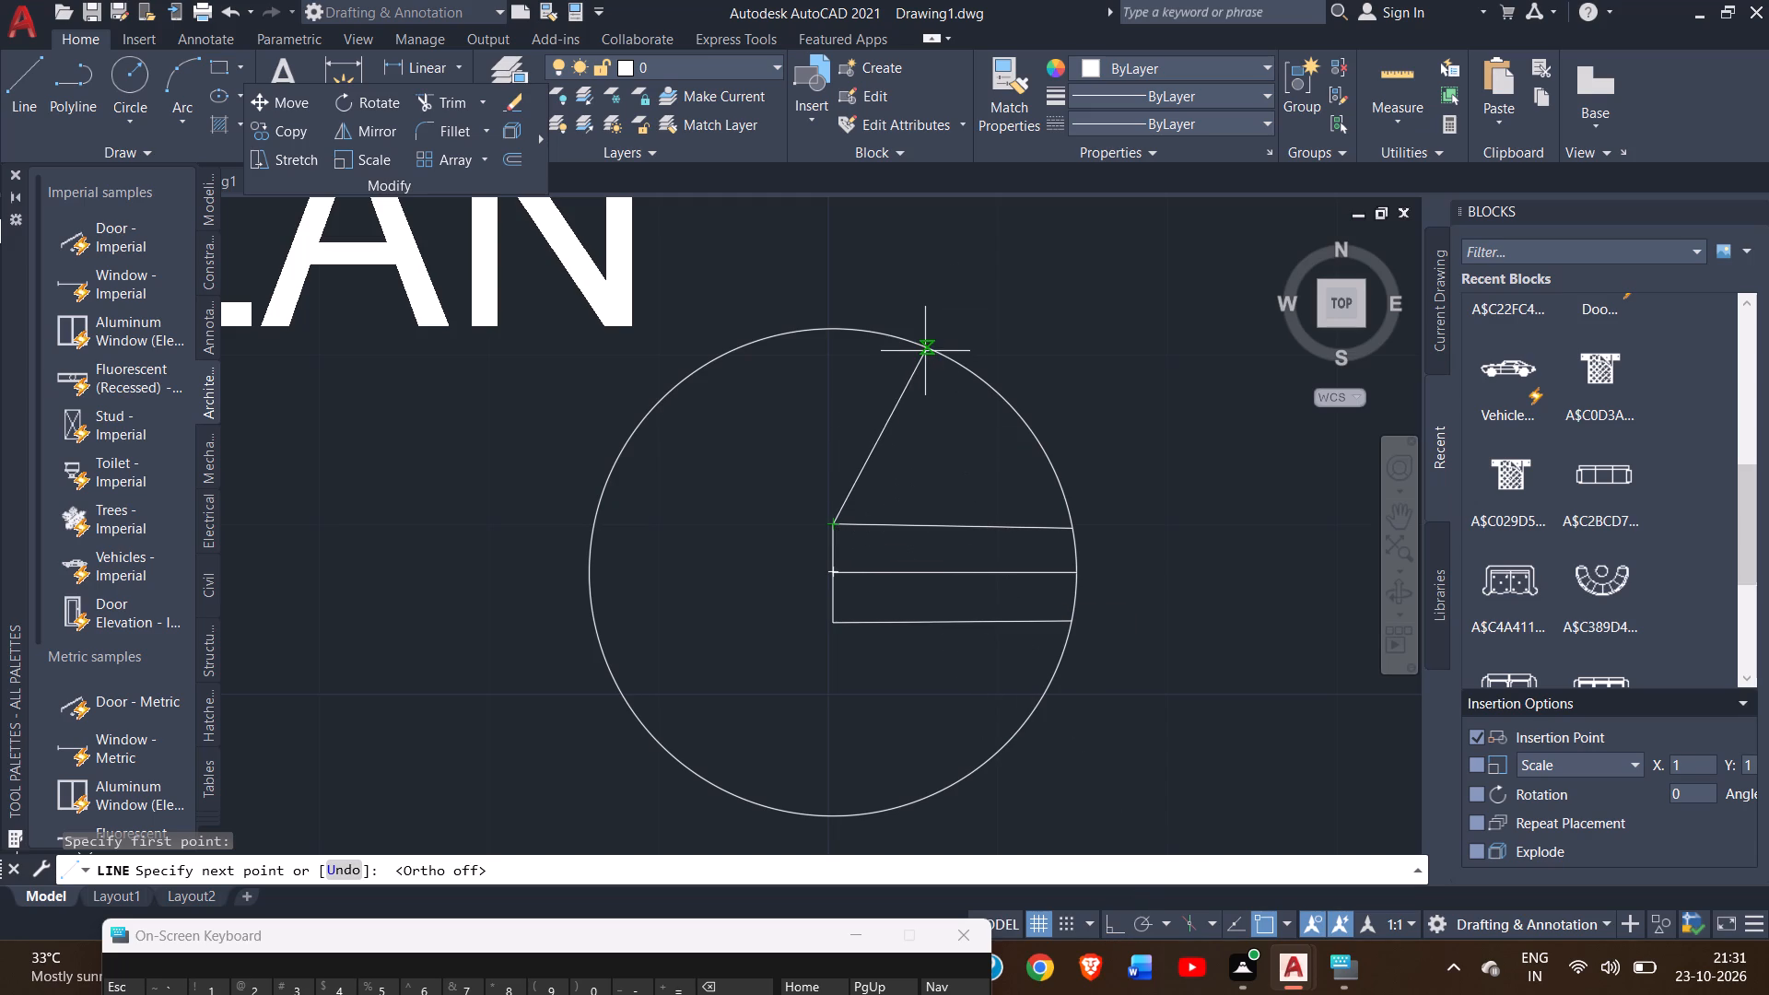
{"action": "left_click", "coordinate": [924, 344]}
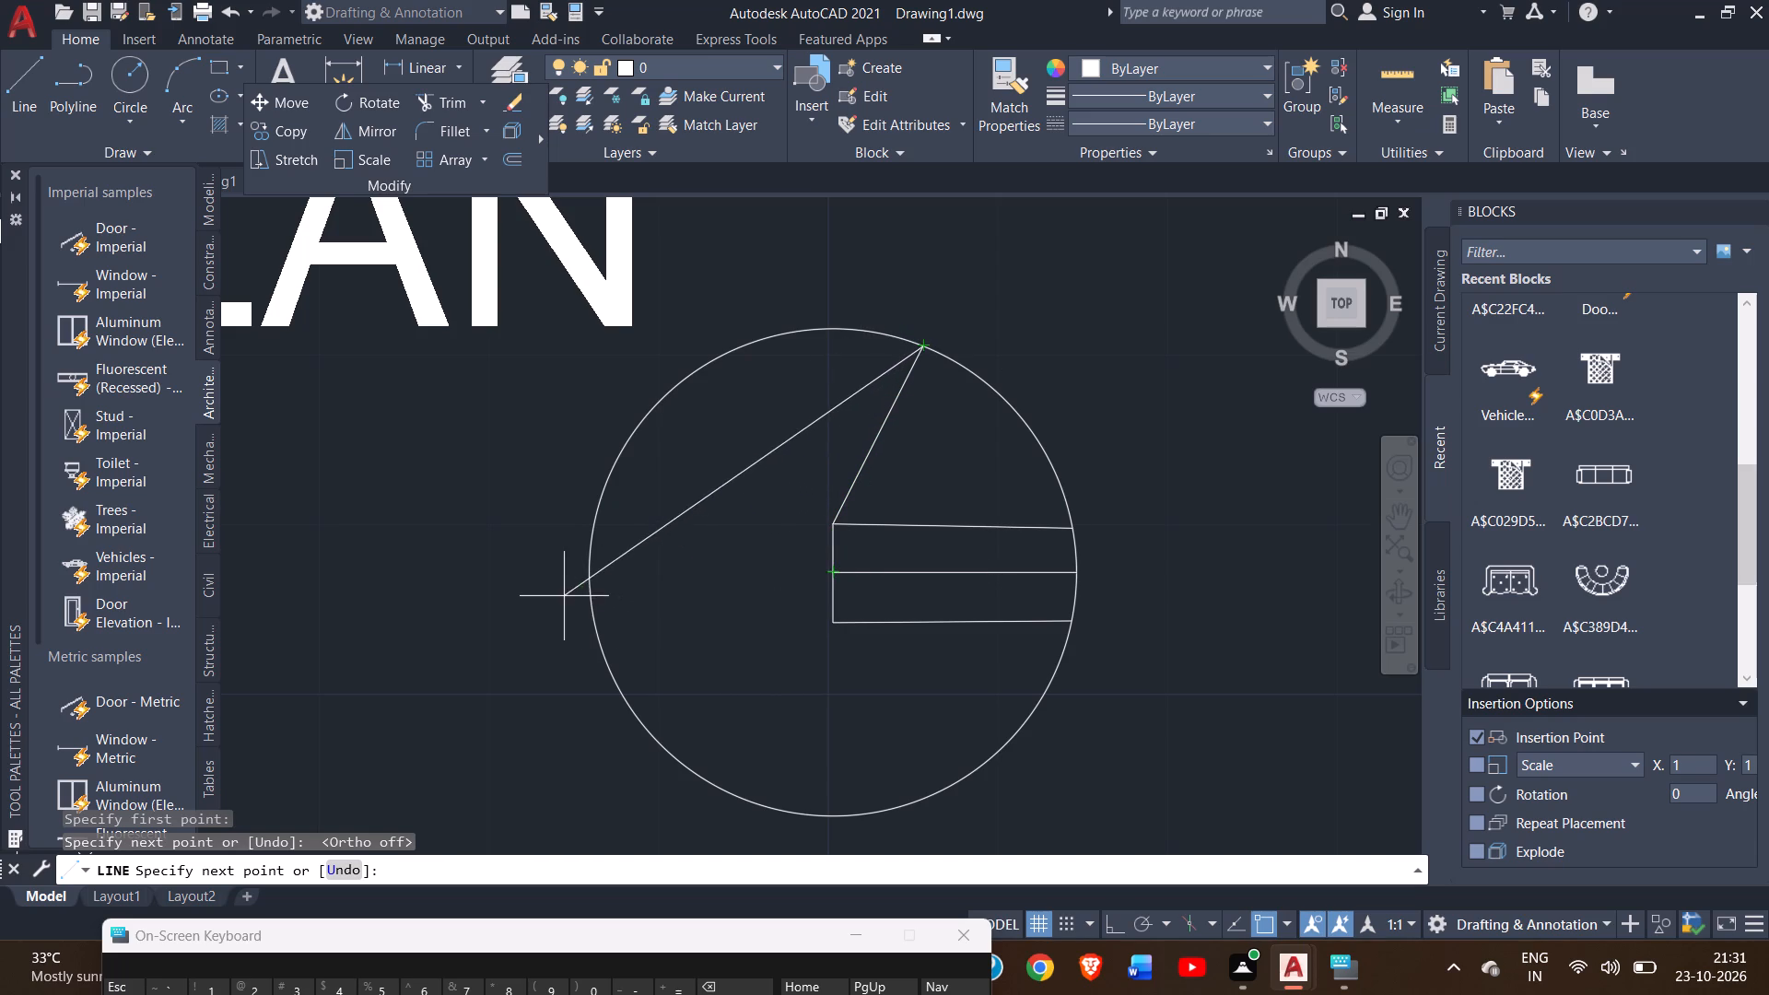
{"action": "left_click", "coordinate": [594, 579]}
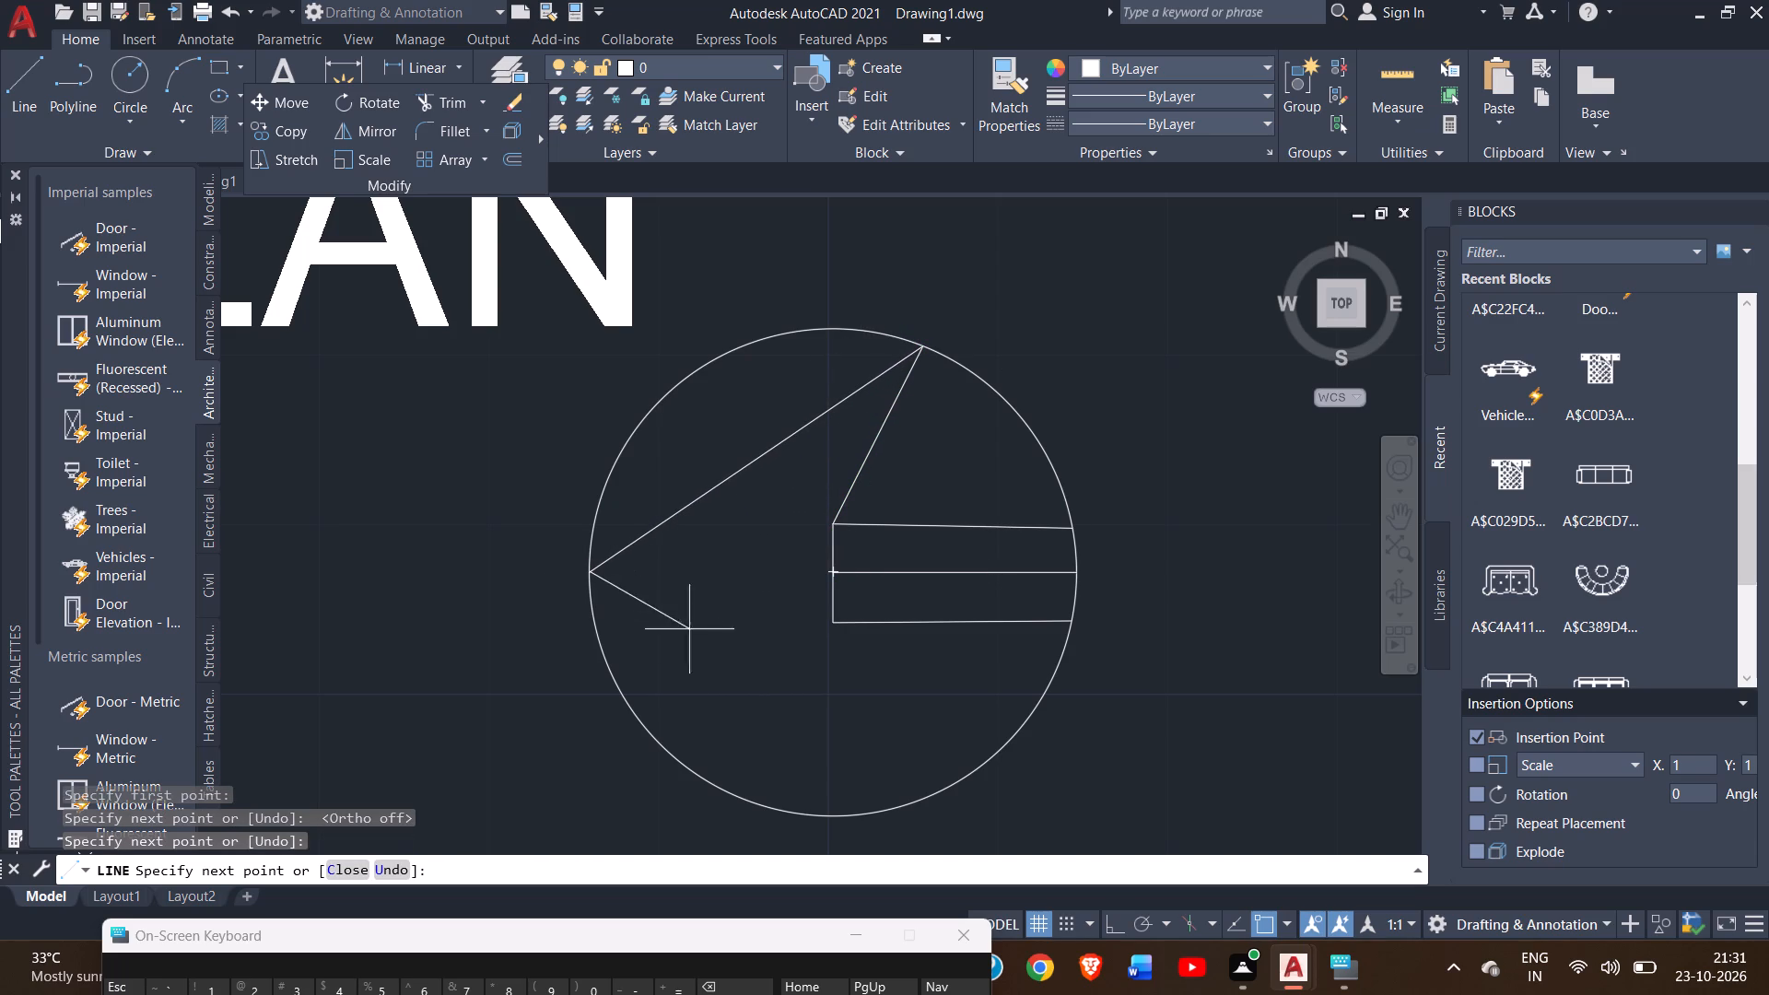
{"action": "left_click", "coordinate": [832, 816]}
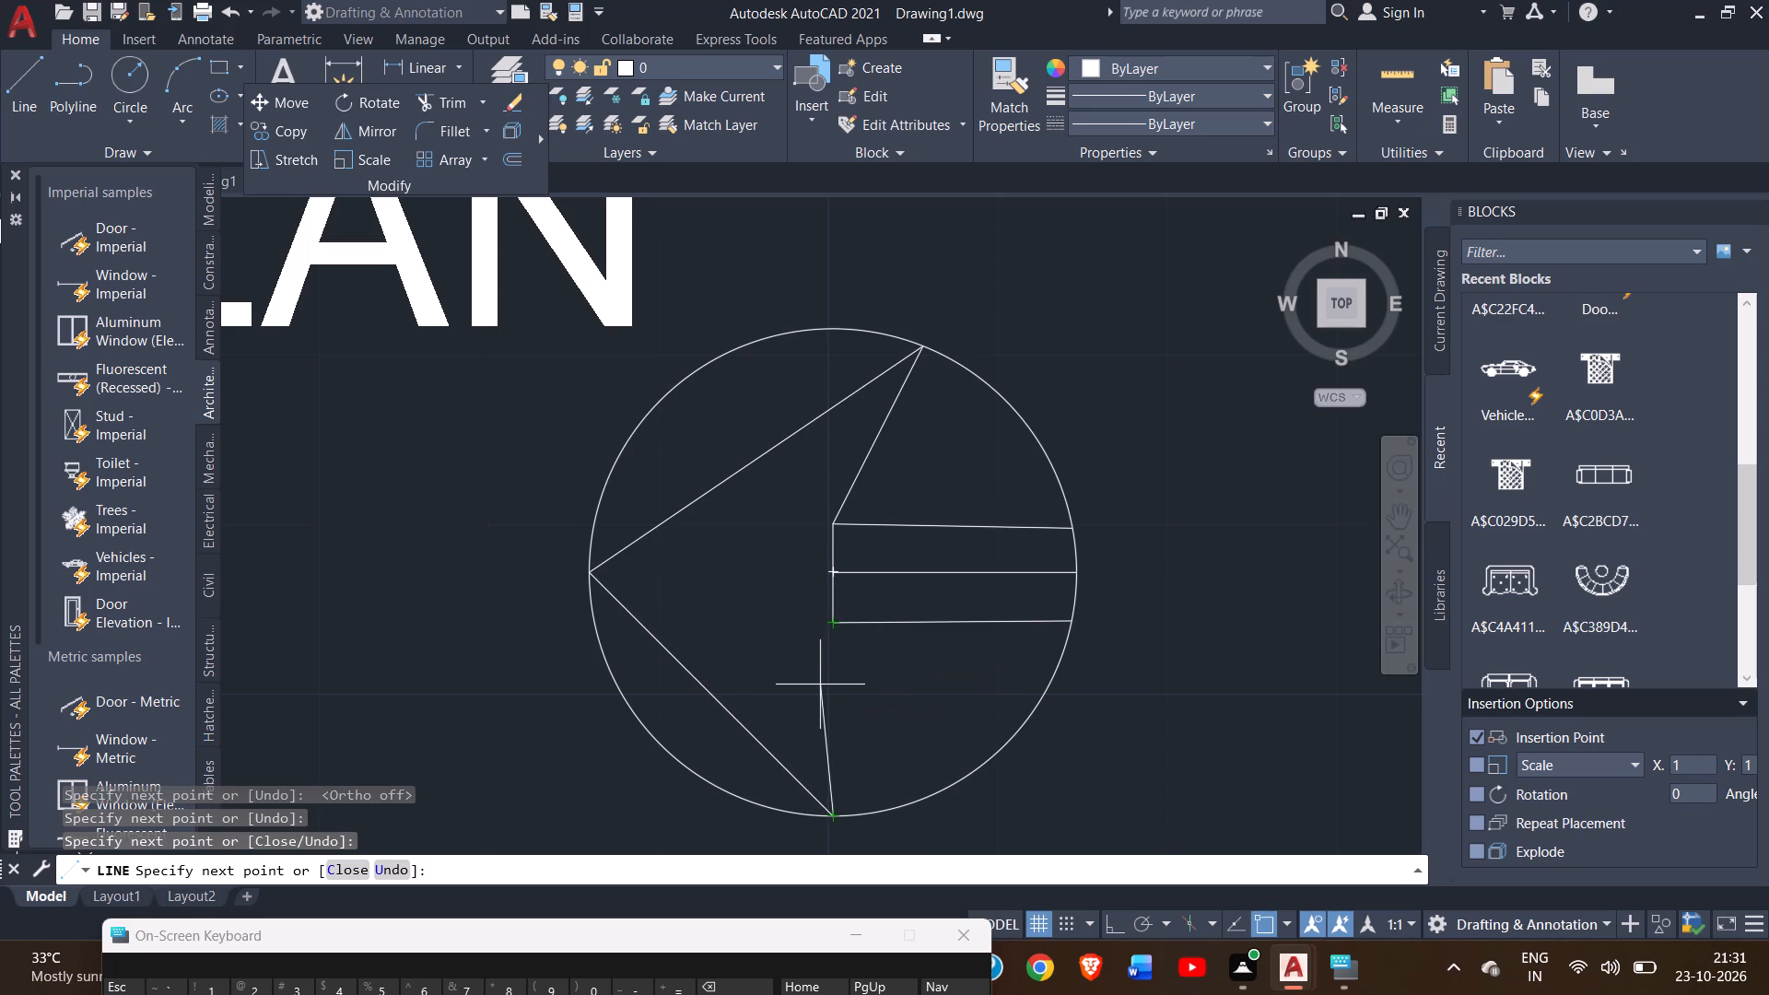
{"action": "key", "text": "ctrl+z"}
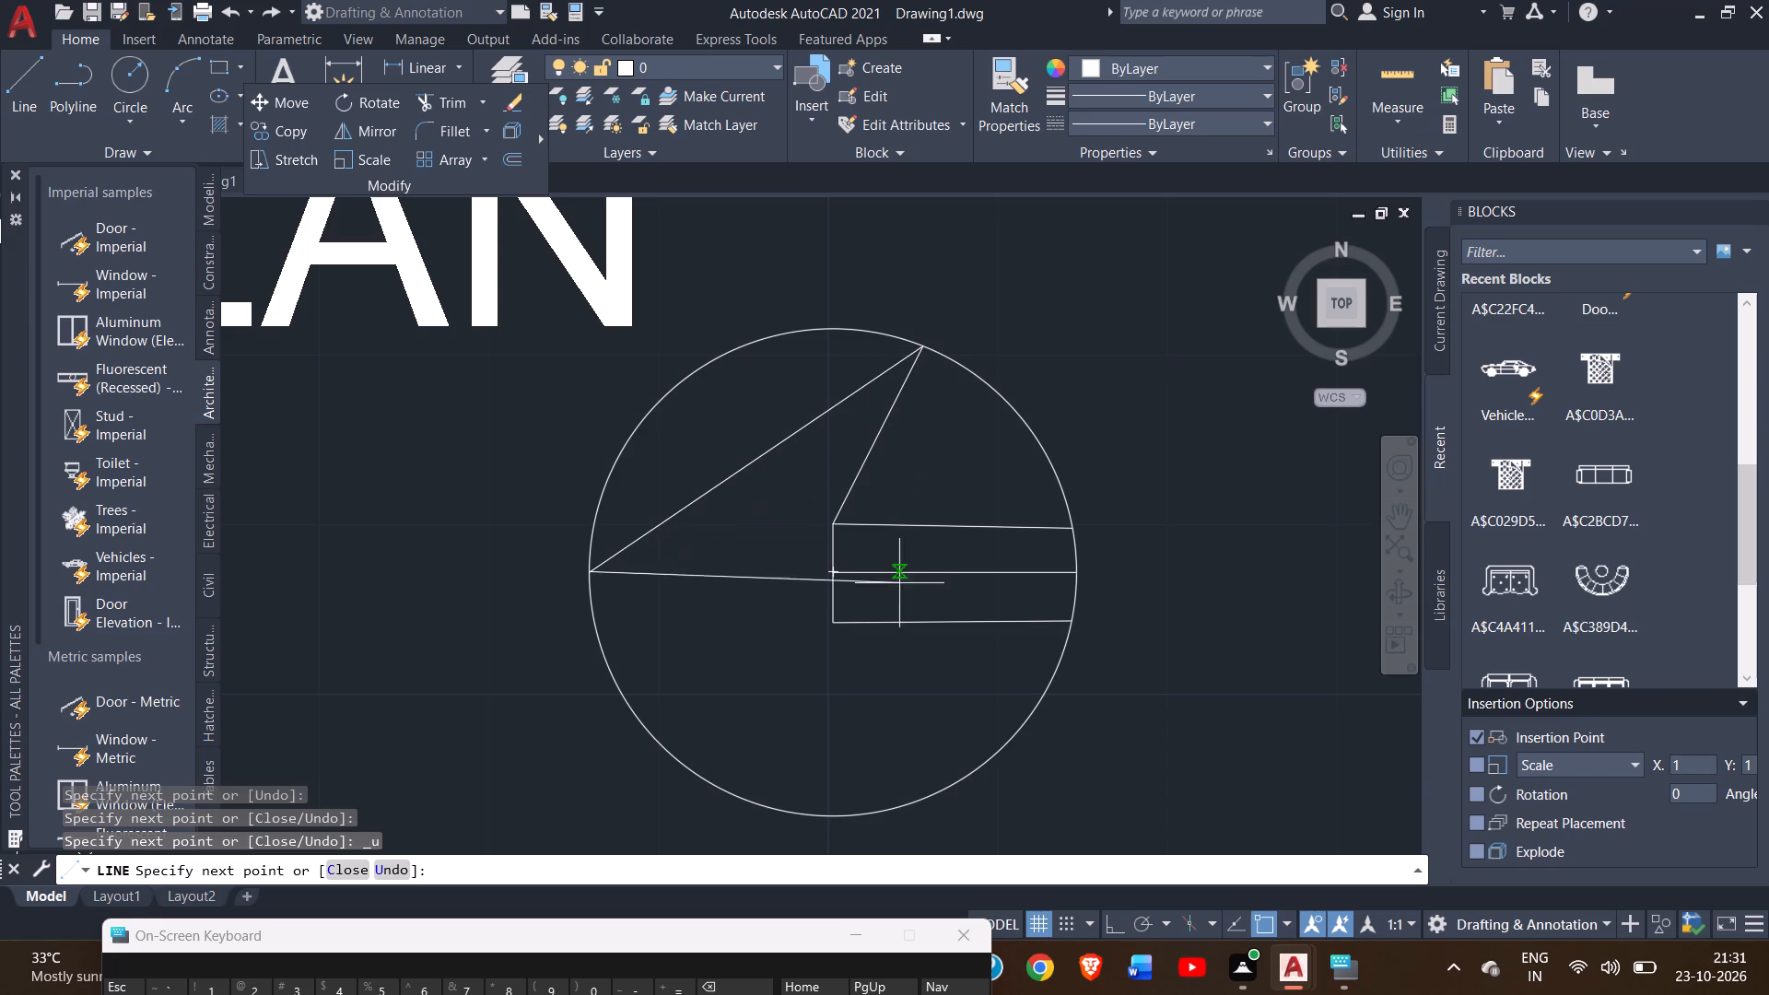
{"action": "left_click", "coordinate": [915, 802]}
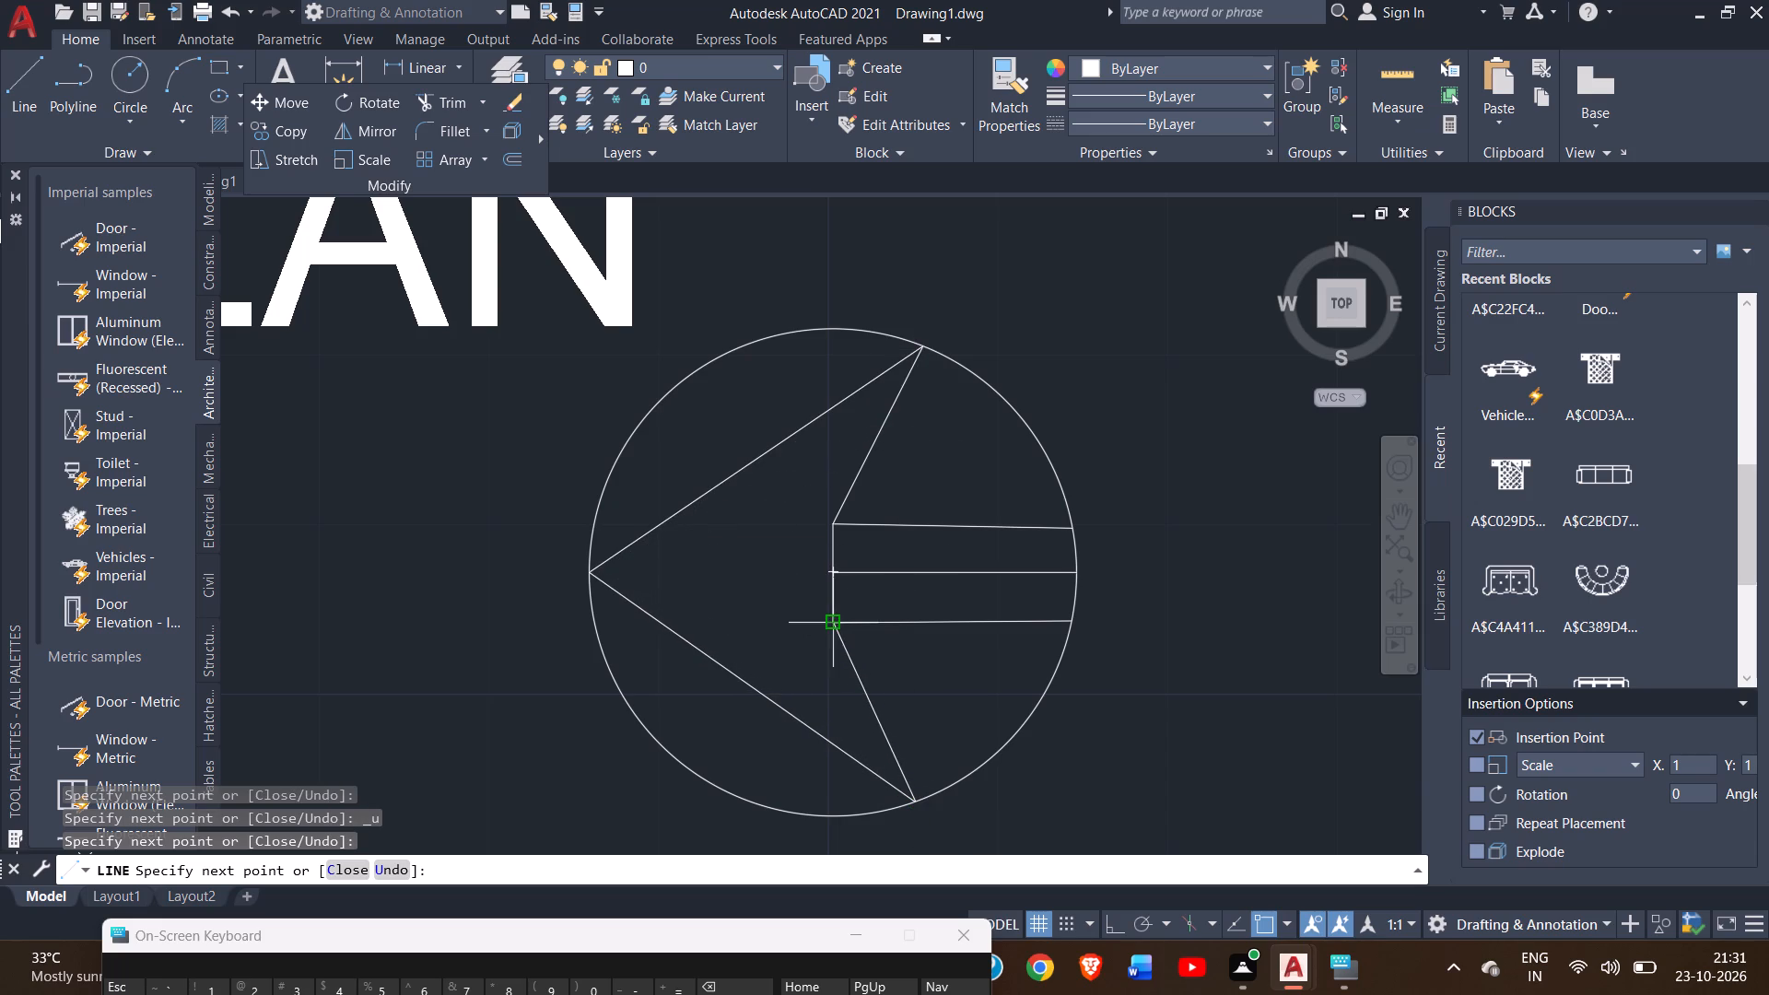
{"action": "left_click", "coordinate": [837, 625]}
{"action": "right_click", "coordinate": [799, 625]}
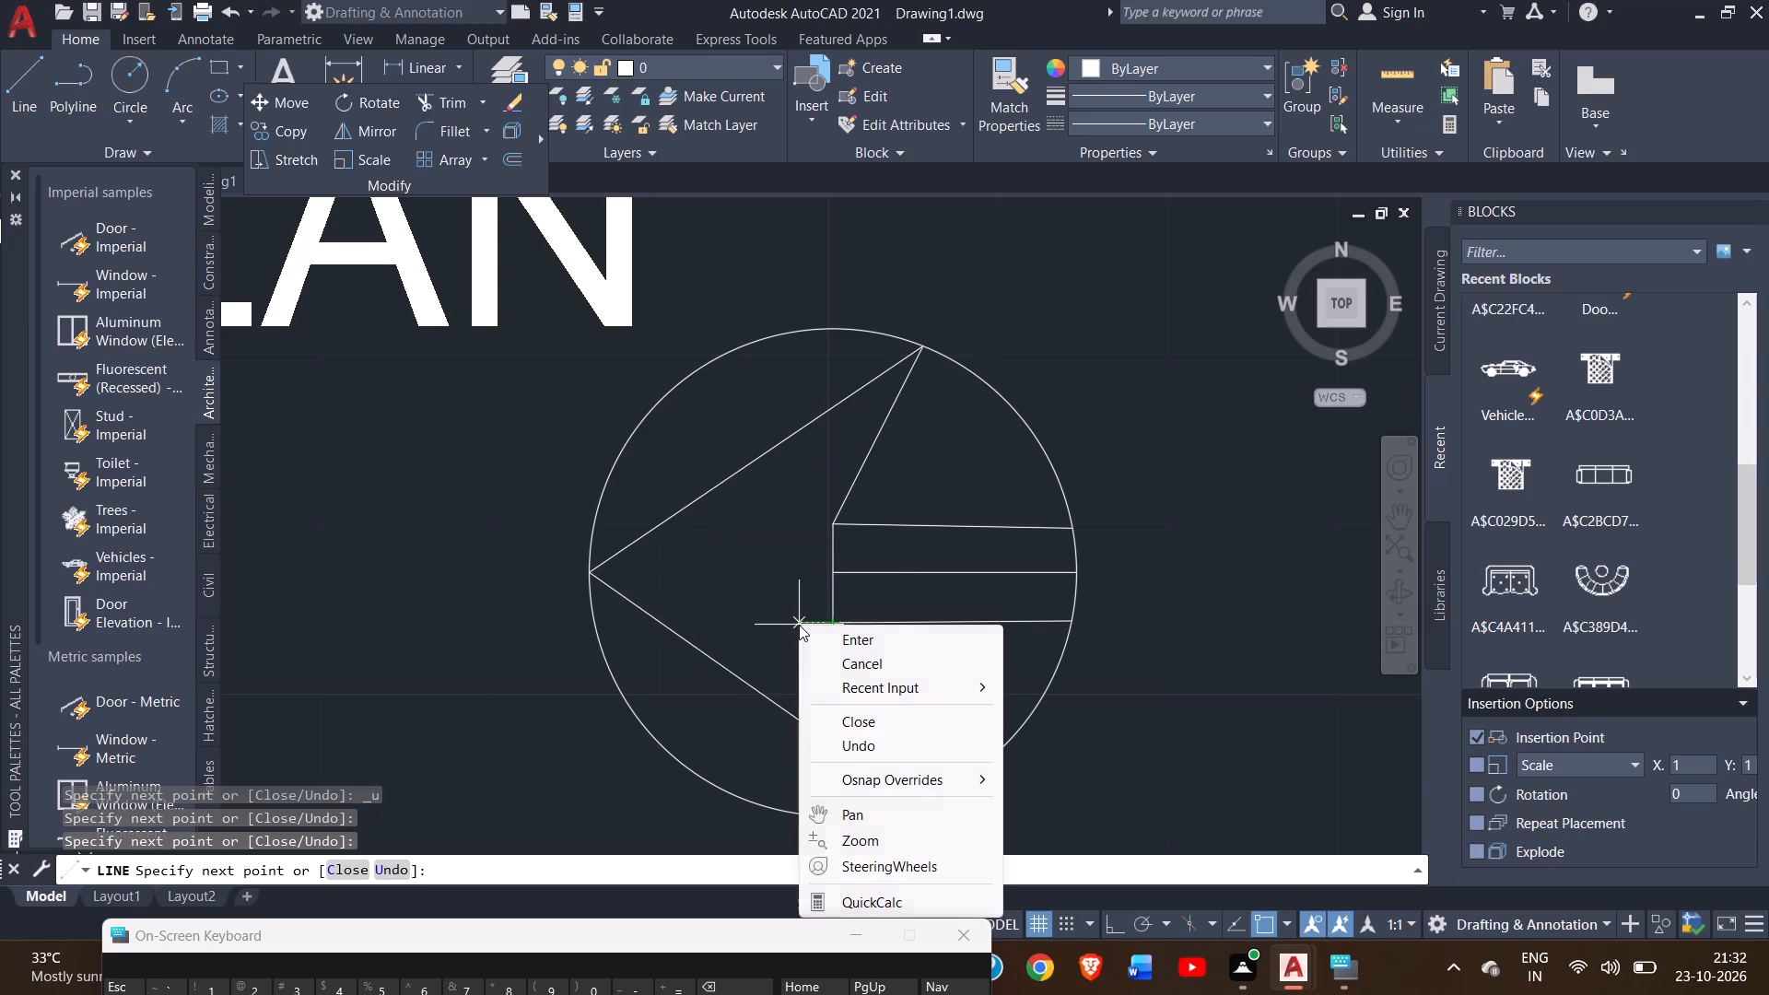
{"action": "left_click", "coordinate": [827, 633]}
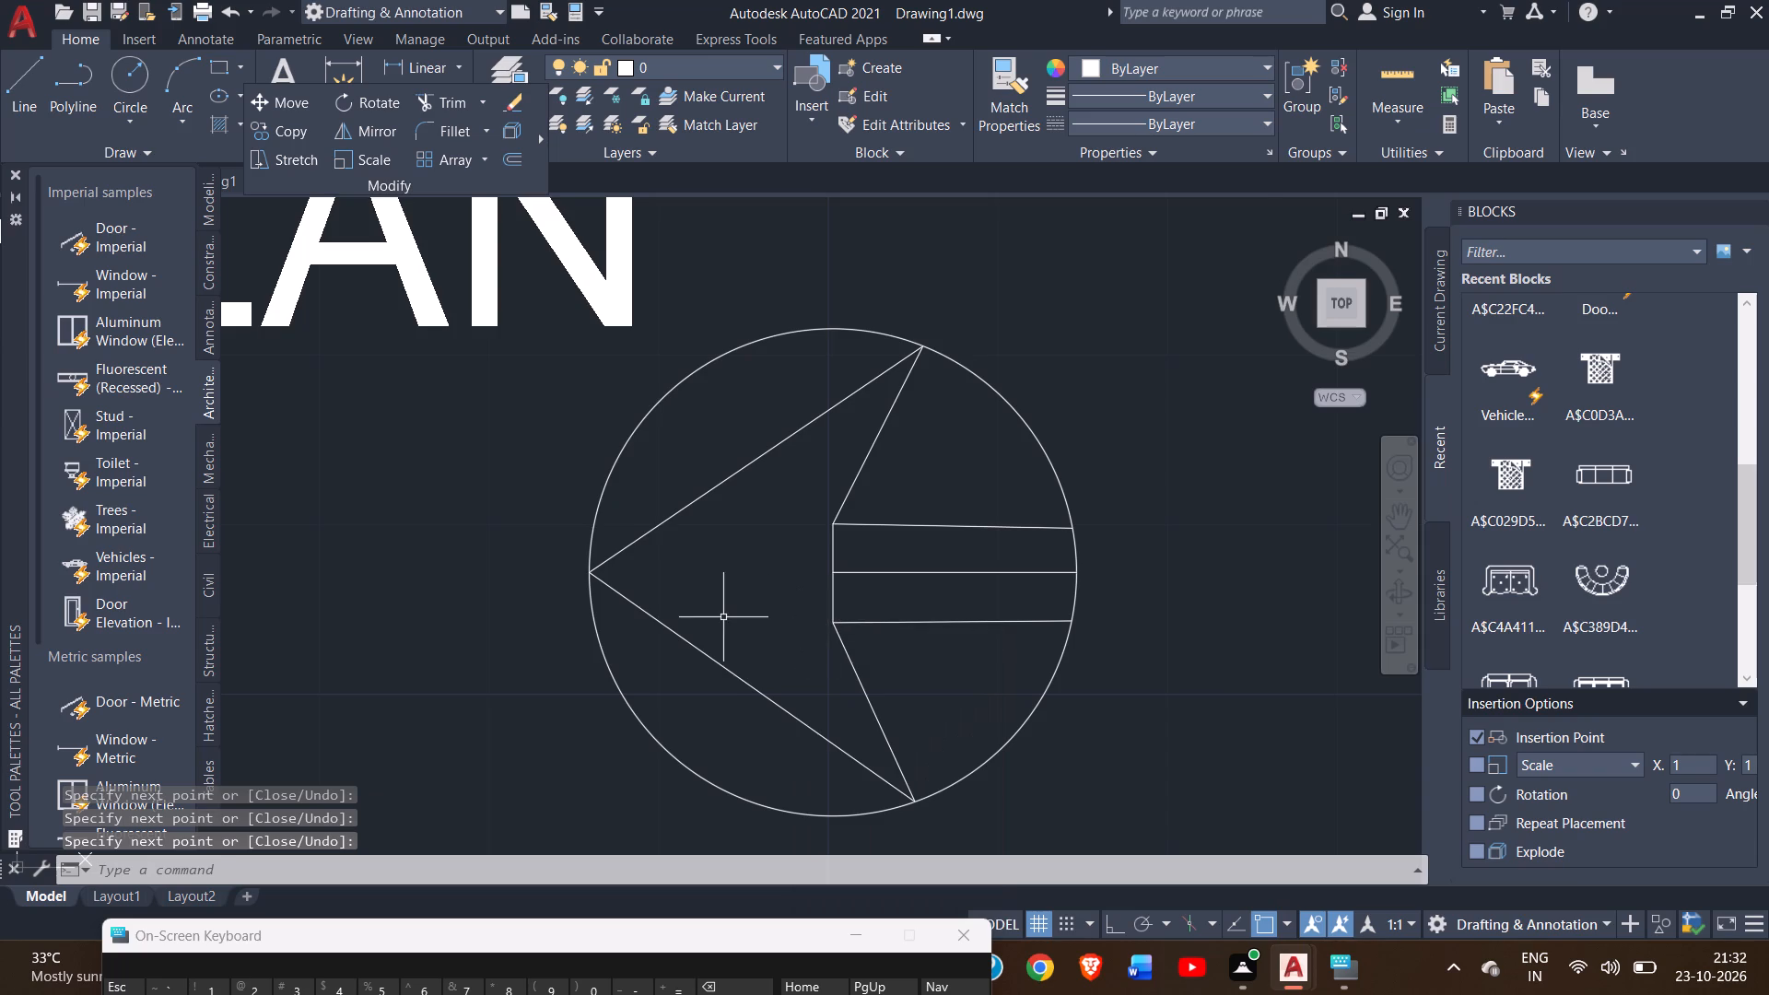
Delete the horizontal centre line inside the arrow's shaft.
{"action": "scroll", "coordinate": [716, 615], "scroll_direction": "down", "scroll_amount": 5, "text": "ctrl"}
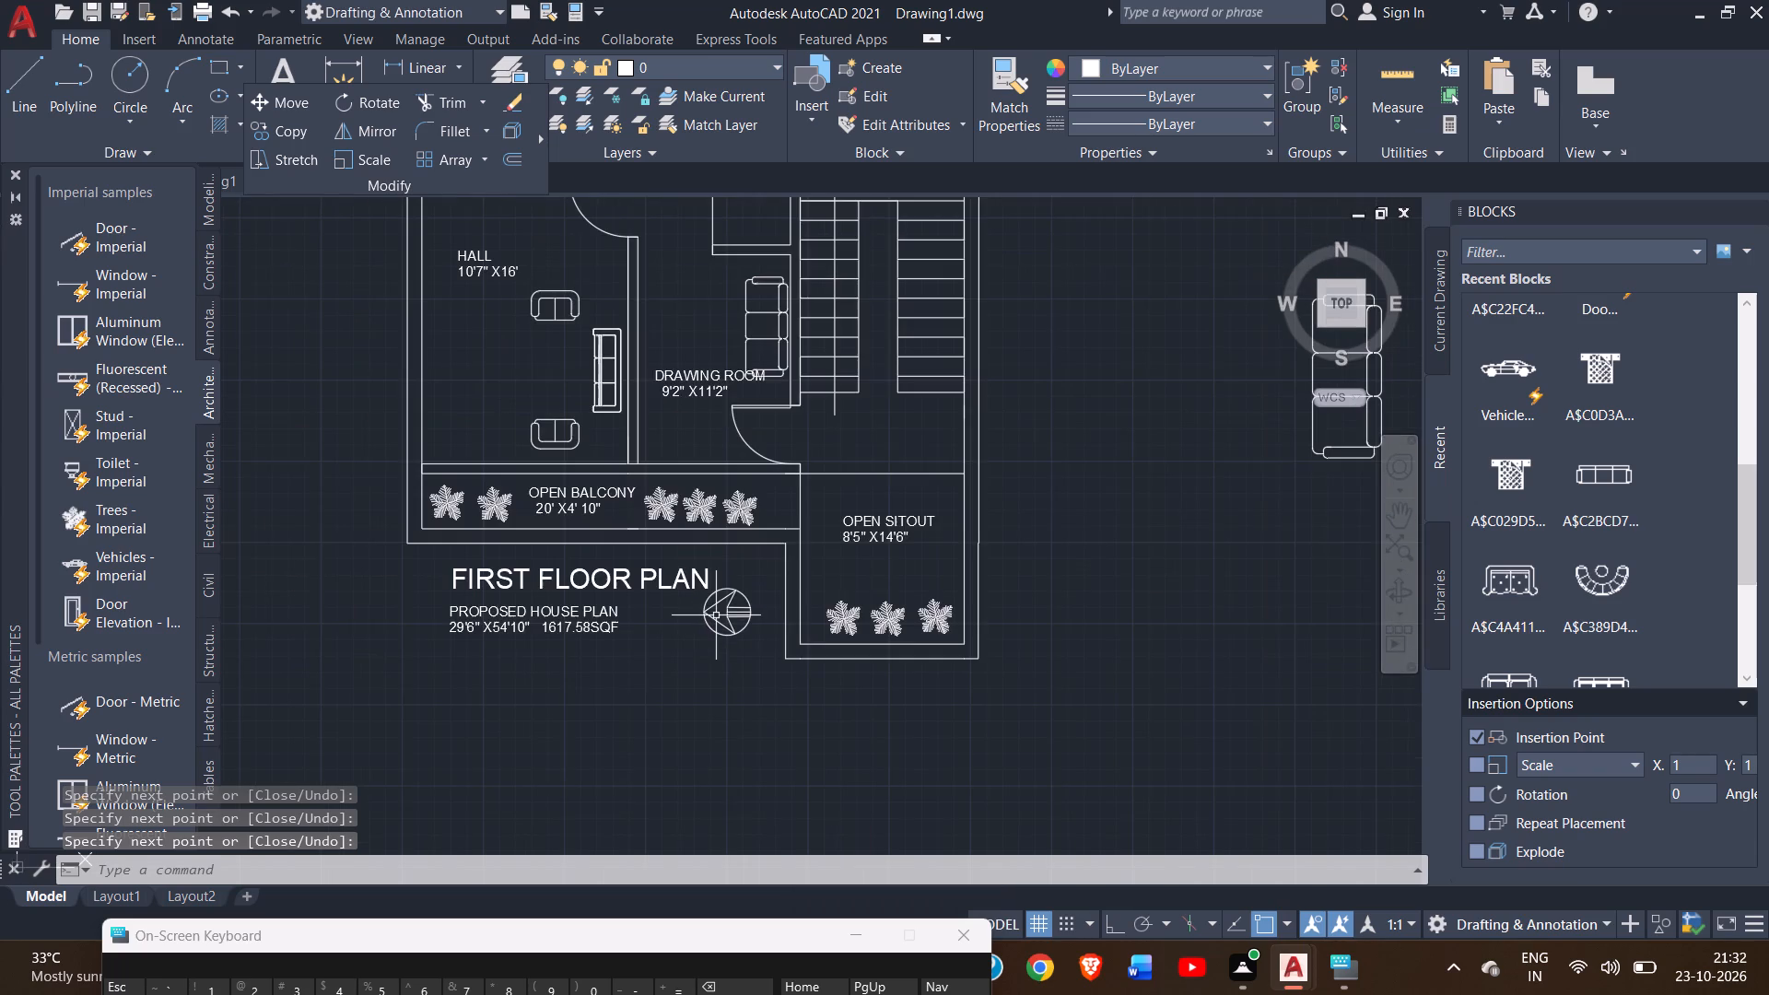
{"action": "scroll", "coordinate": [716, 615], "scroll_direction": "up", "scroll_amount": 4, "text": "ctrl"}
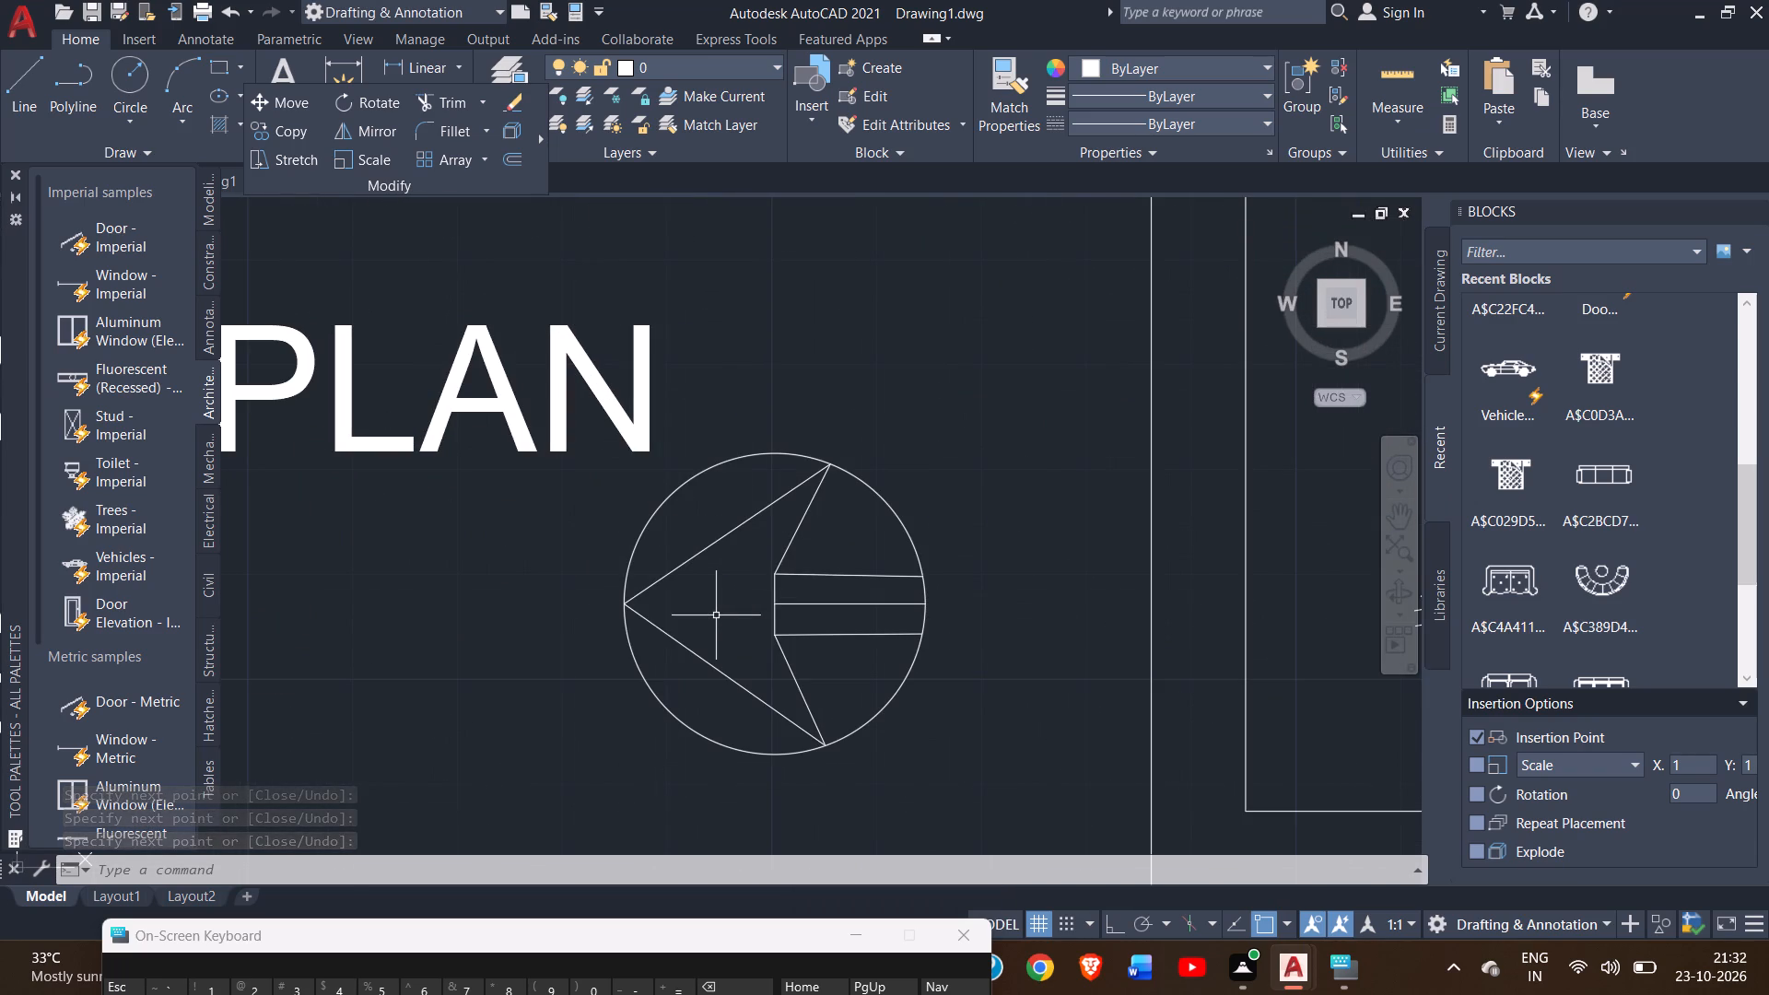
{"action": "left_click", "coordinate": [810, 603]}
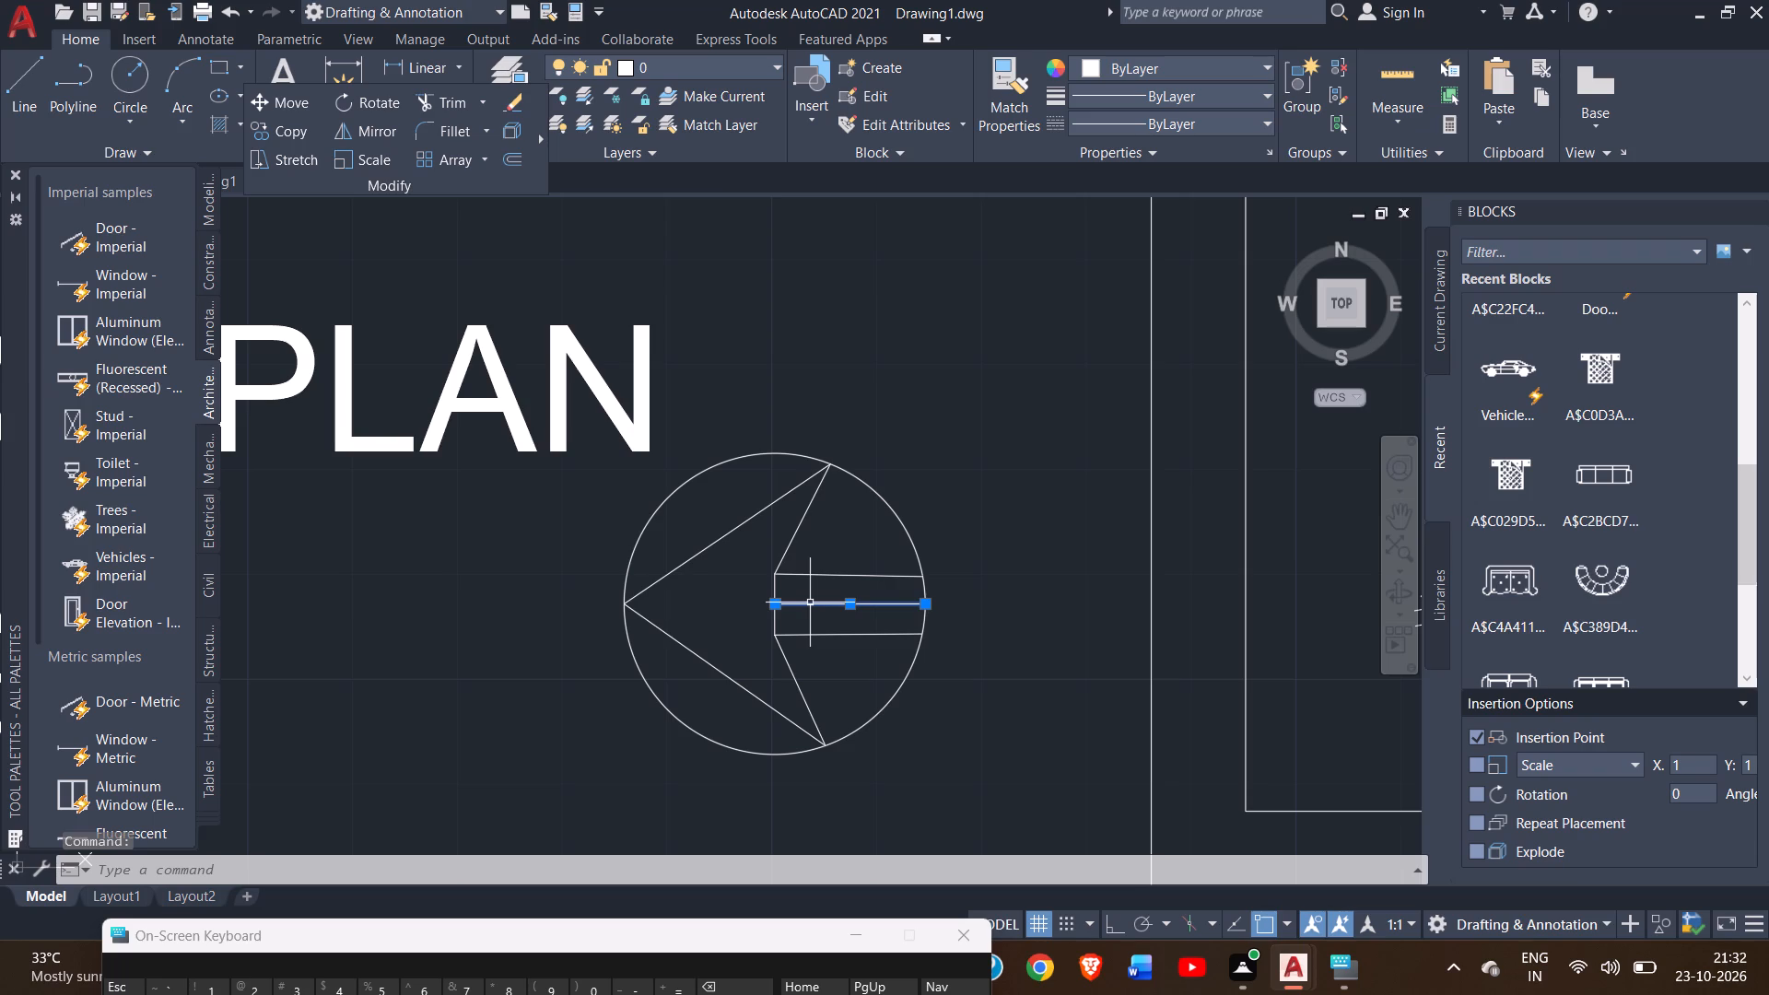
{"action": "key", "text": "Delete"}
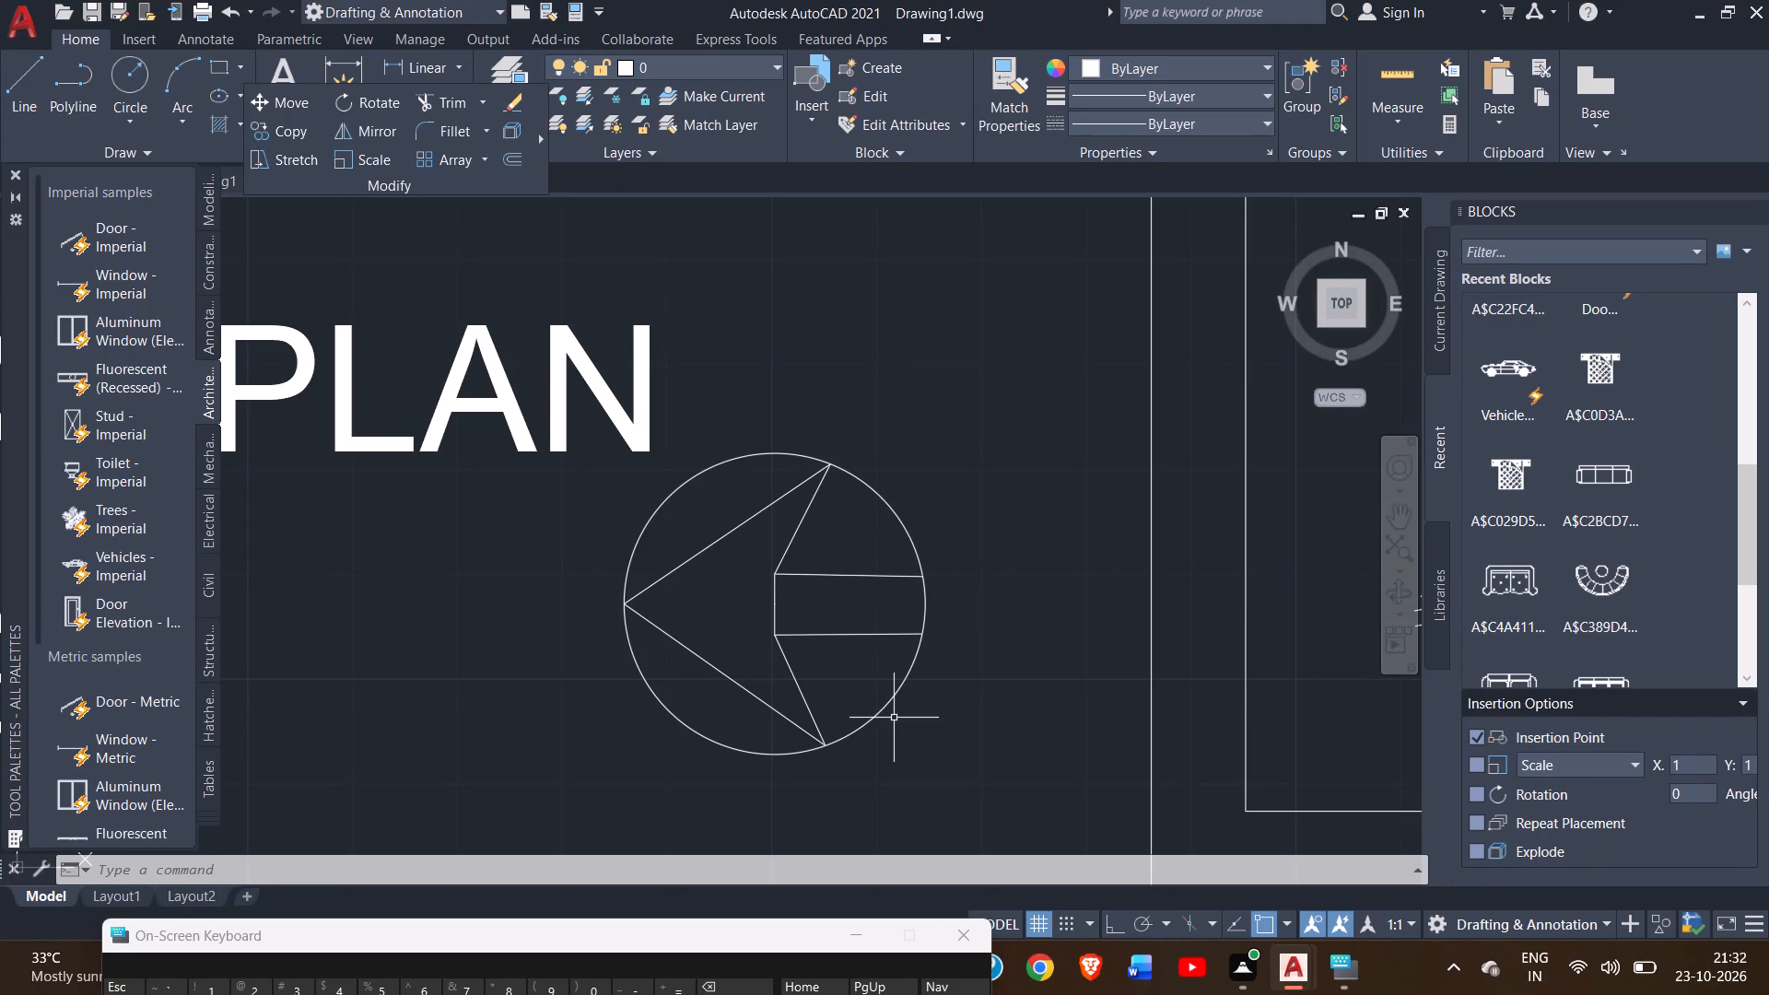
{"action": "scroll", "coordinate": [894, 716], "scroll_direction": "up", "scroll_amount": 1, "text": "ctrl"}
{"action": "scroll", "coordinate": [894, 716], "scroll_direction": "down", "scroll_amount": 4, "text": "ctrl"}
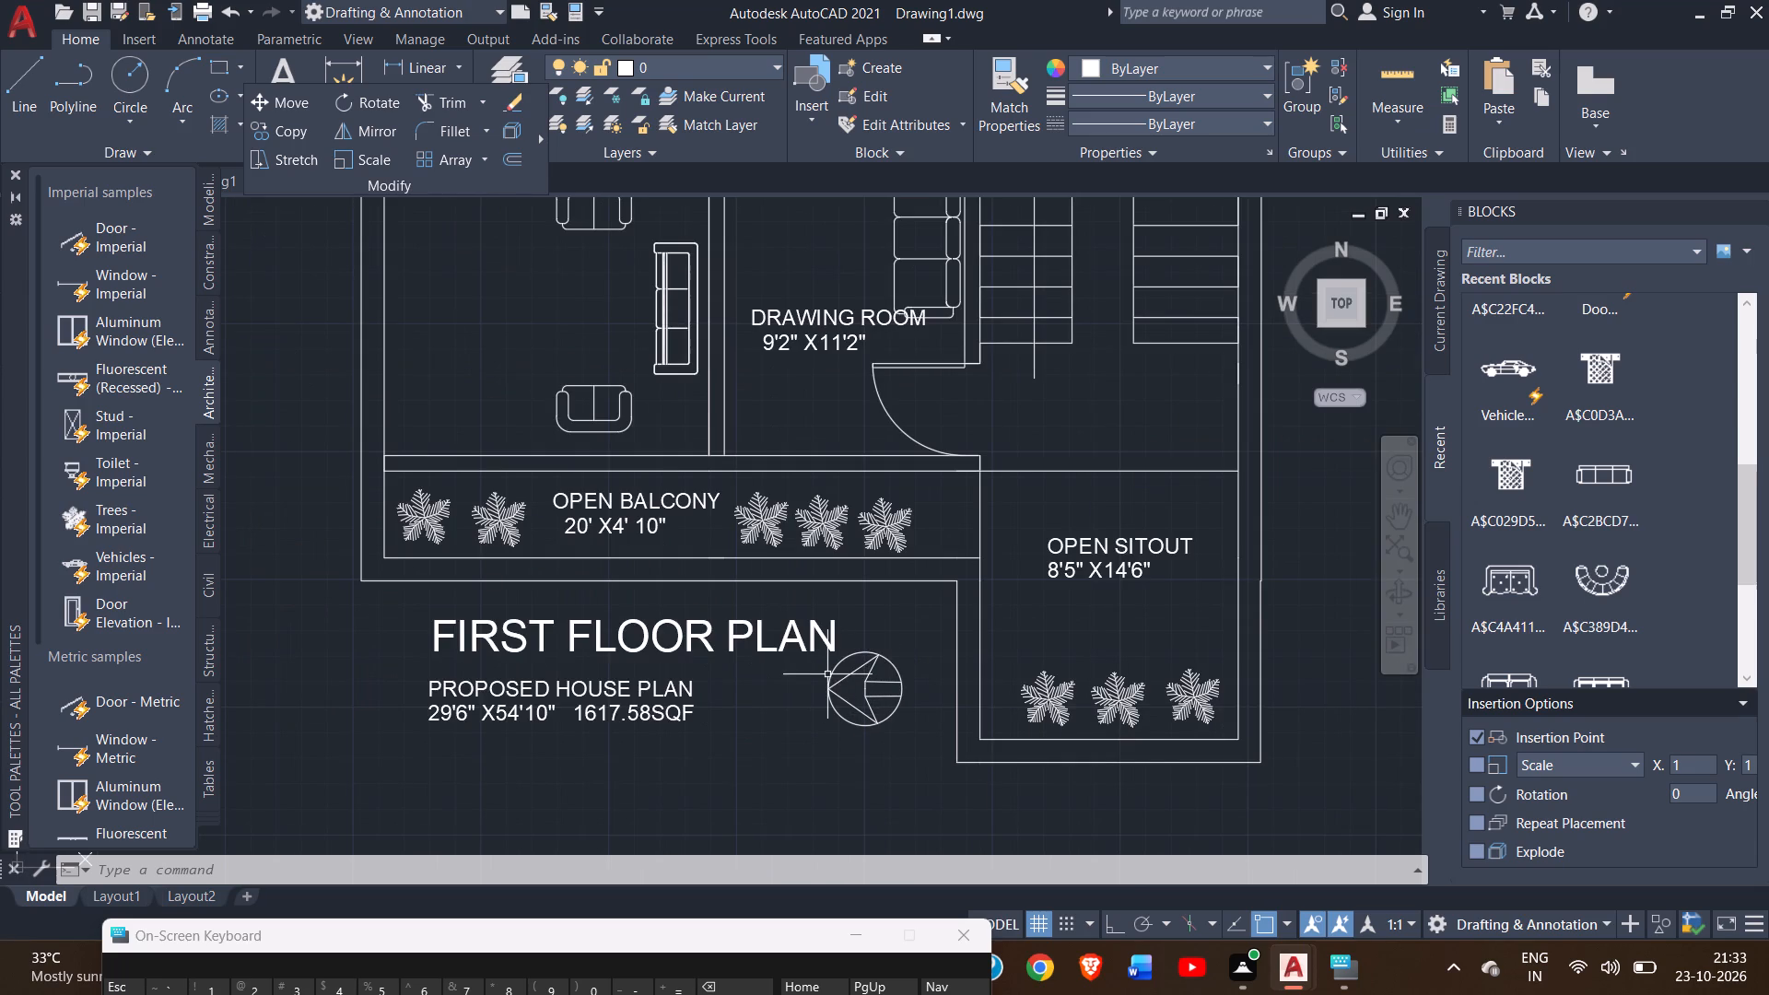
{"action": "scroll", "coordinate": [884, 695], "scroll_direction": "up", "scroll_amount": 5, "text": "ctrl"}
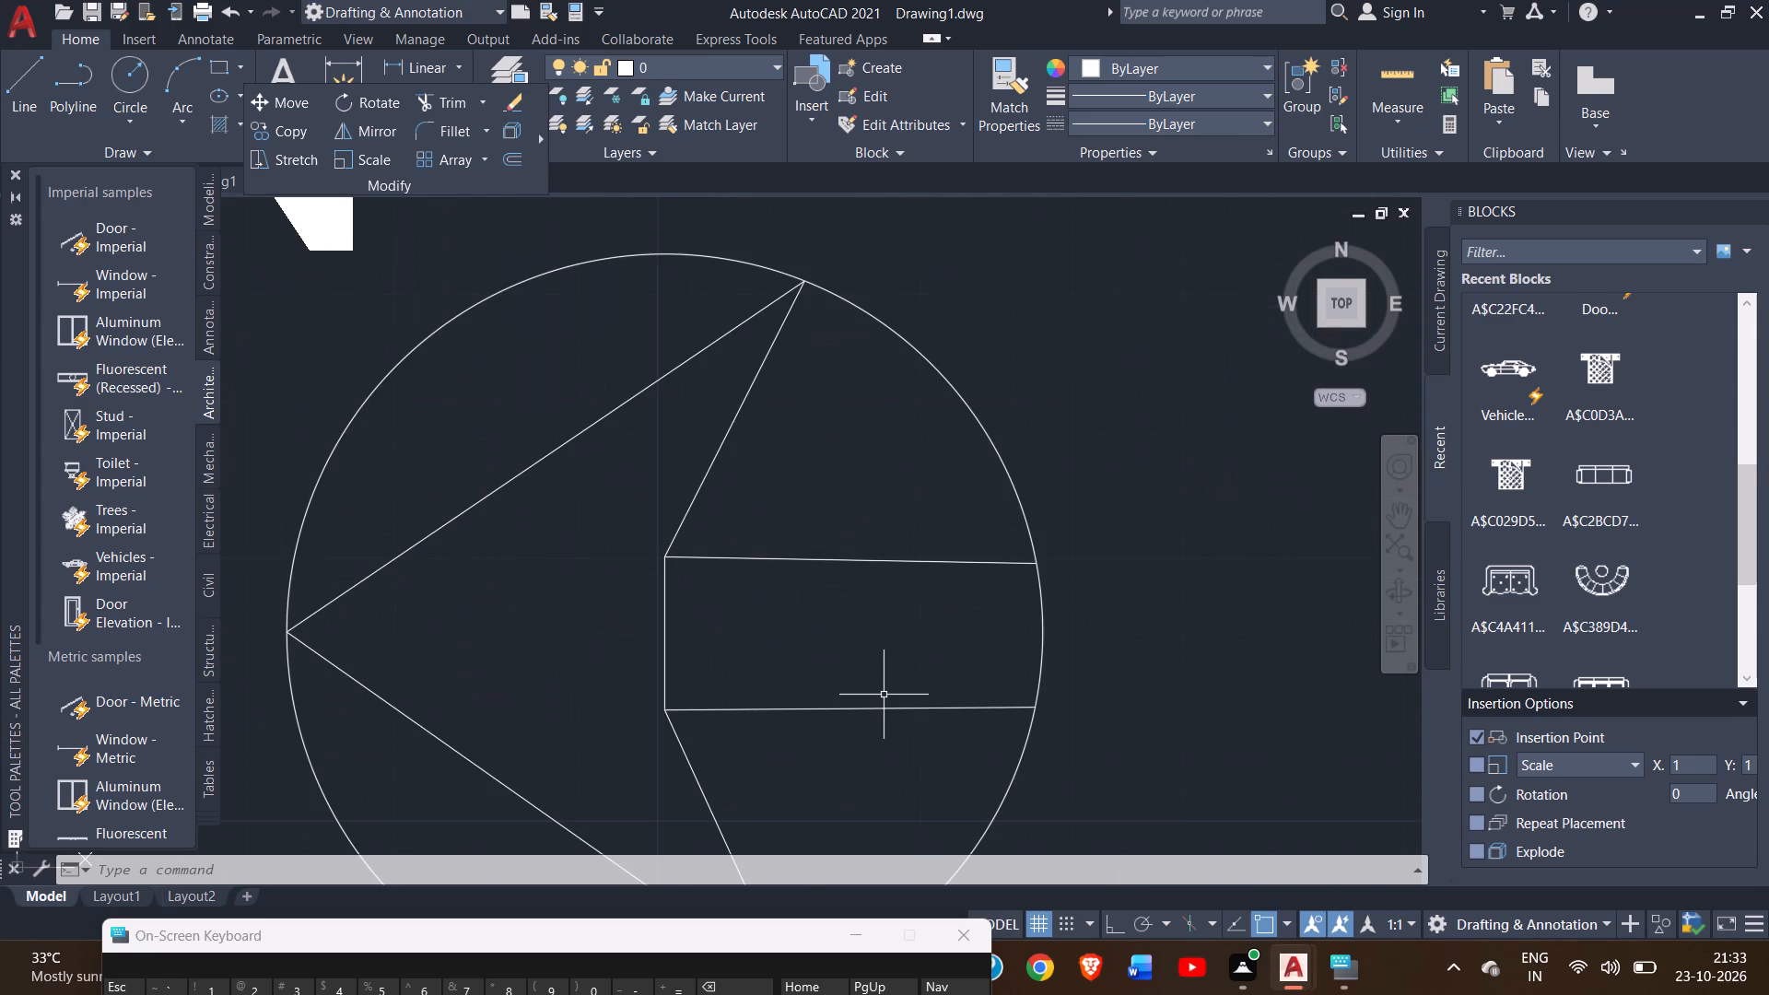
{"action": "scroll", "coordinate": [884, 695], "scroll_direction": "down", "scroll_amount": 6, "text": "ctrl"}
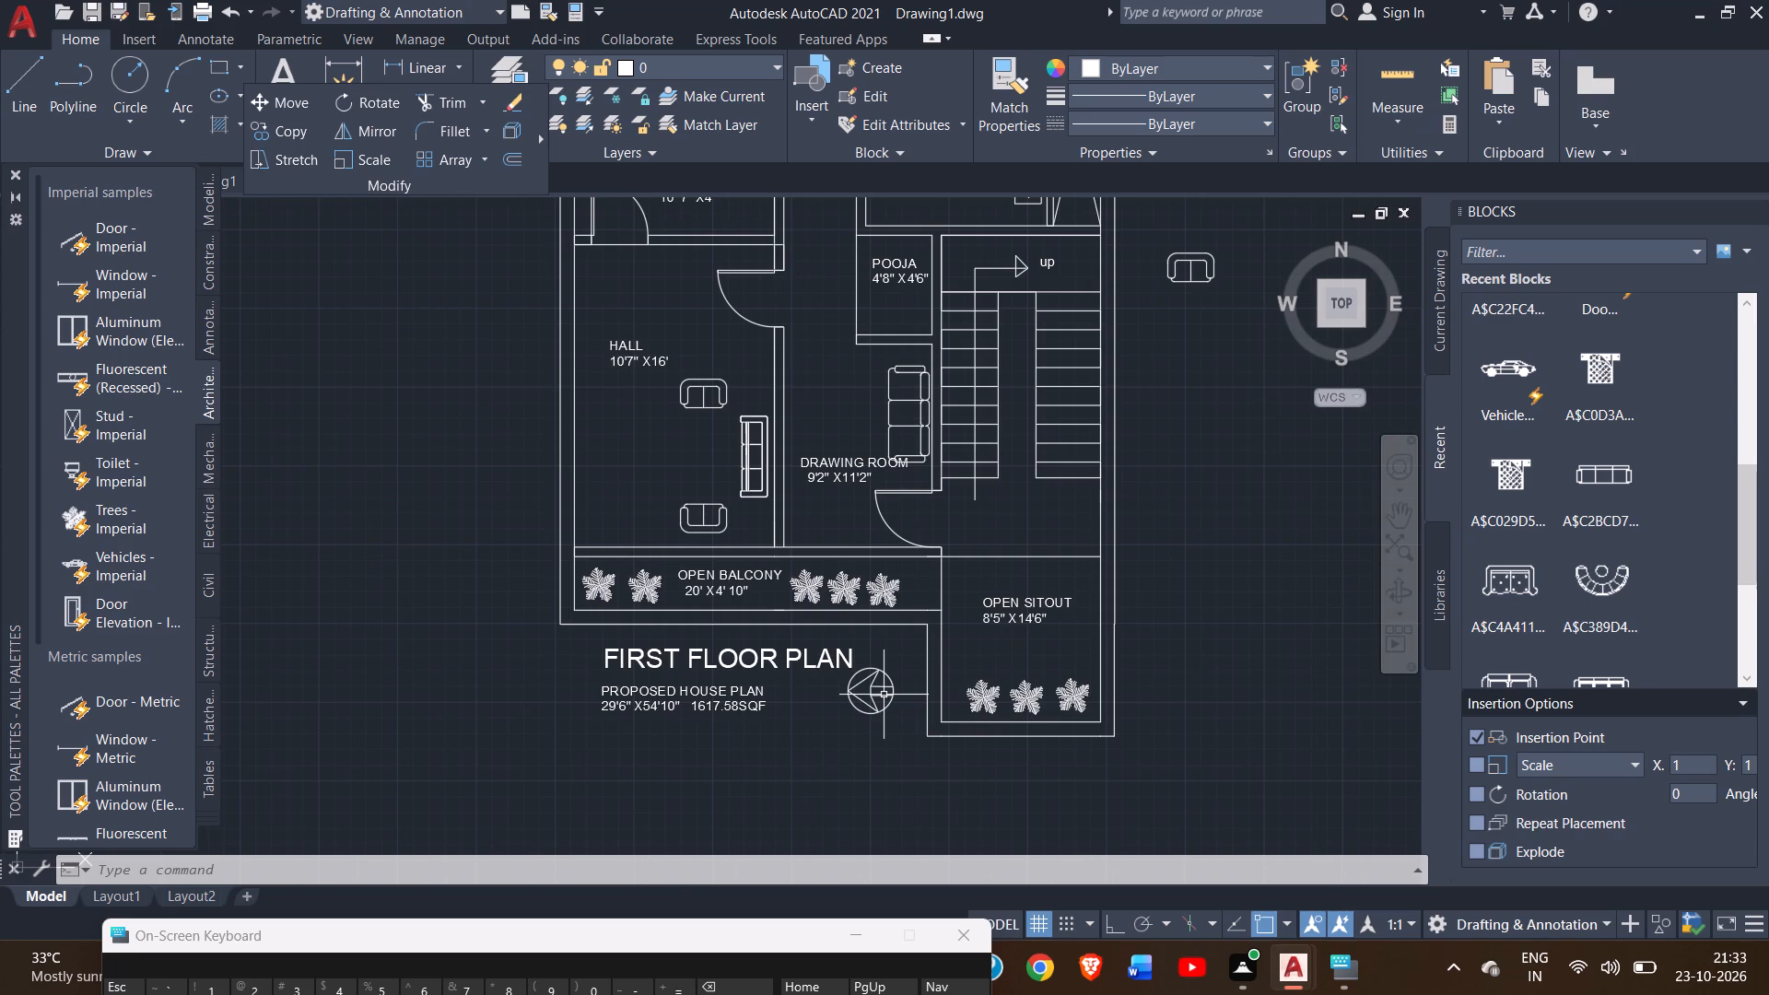
Delete the stray door block lying outside the floor plan to its west.
{"action": "scroll", "coordinate": [884, 695], "scroll_direction": "down", "scroll_amount": 2, "text": "ctrl"}
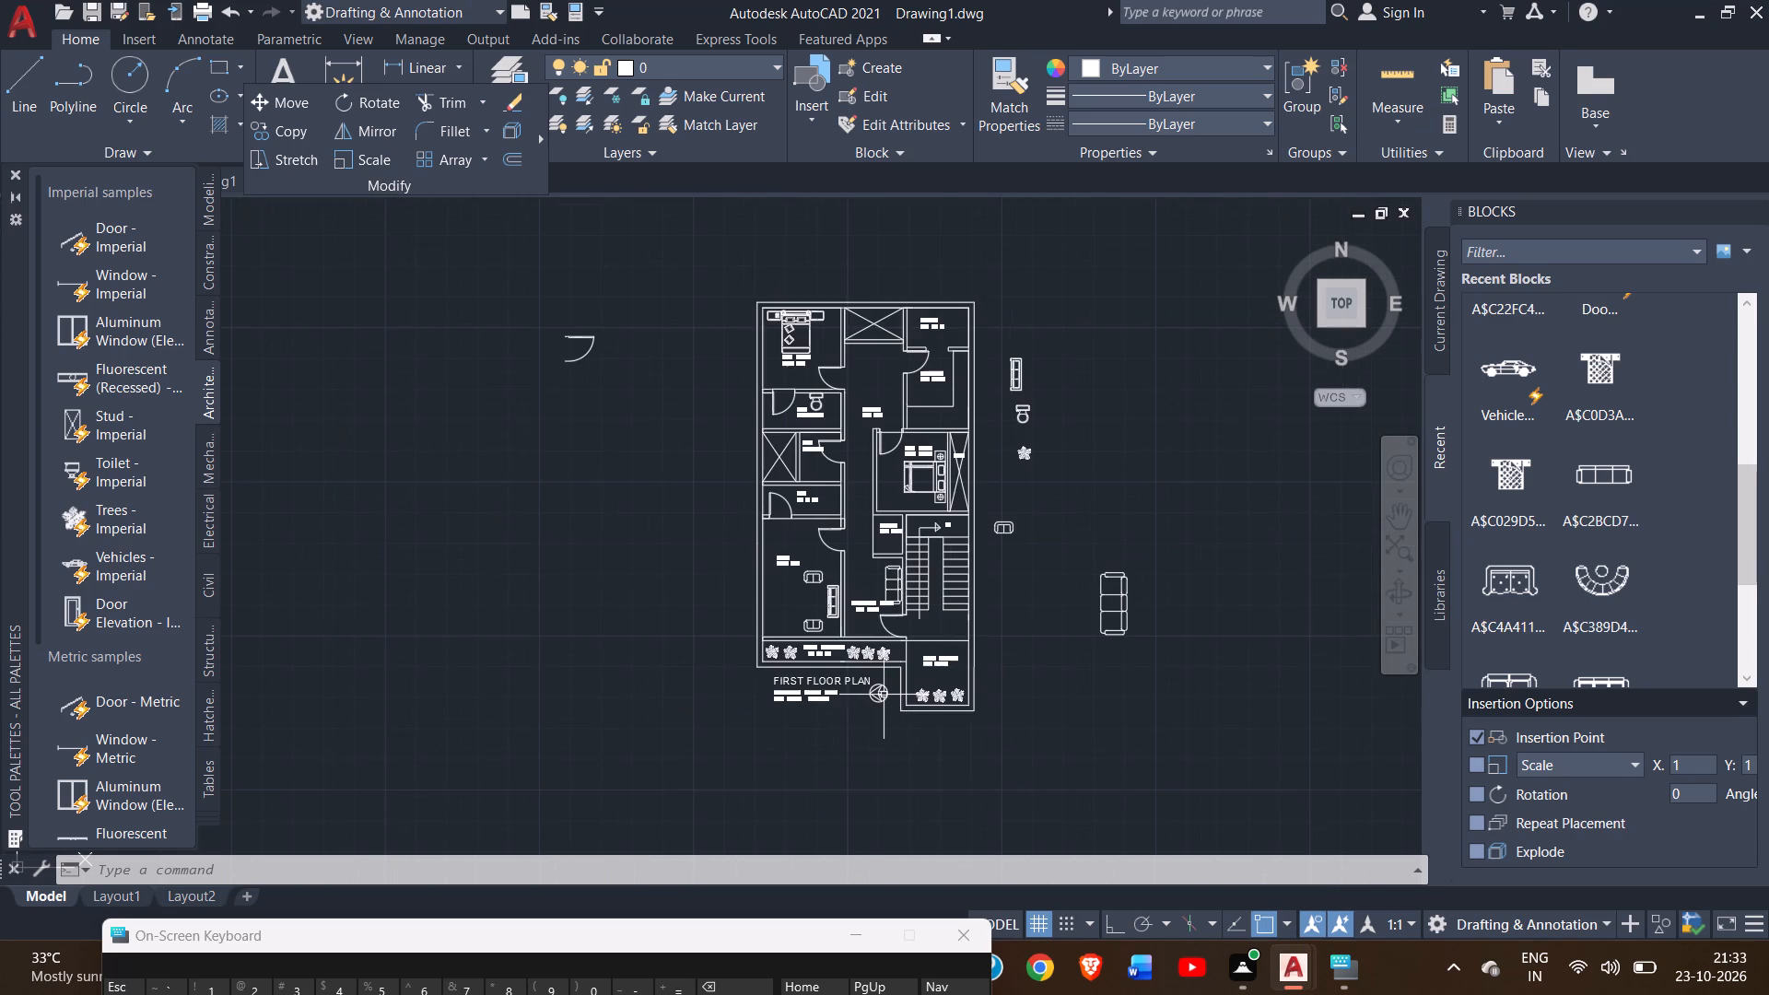
{"action": "scroll", "coordinate": [884, 695], "scroll_direction": "up", "scroll_amount": 3, "text": "ctrl"}
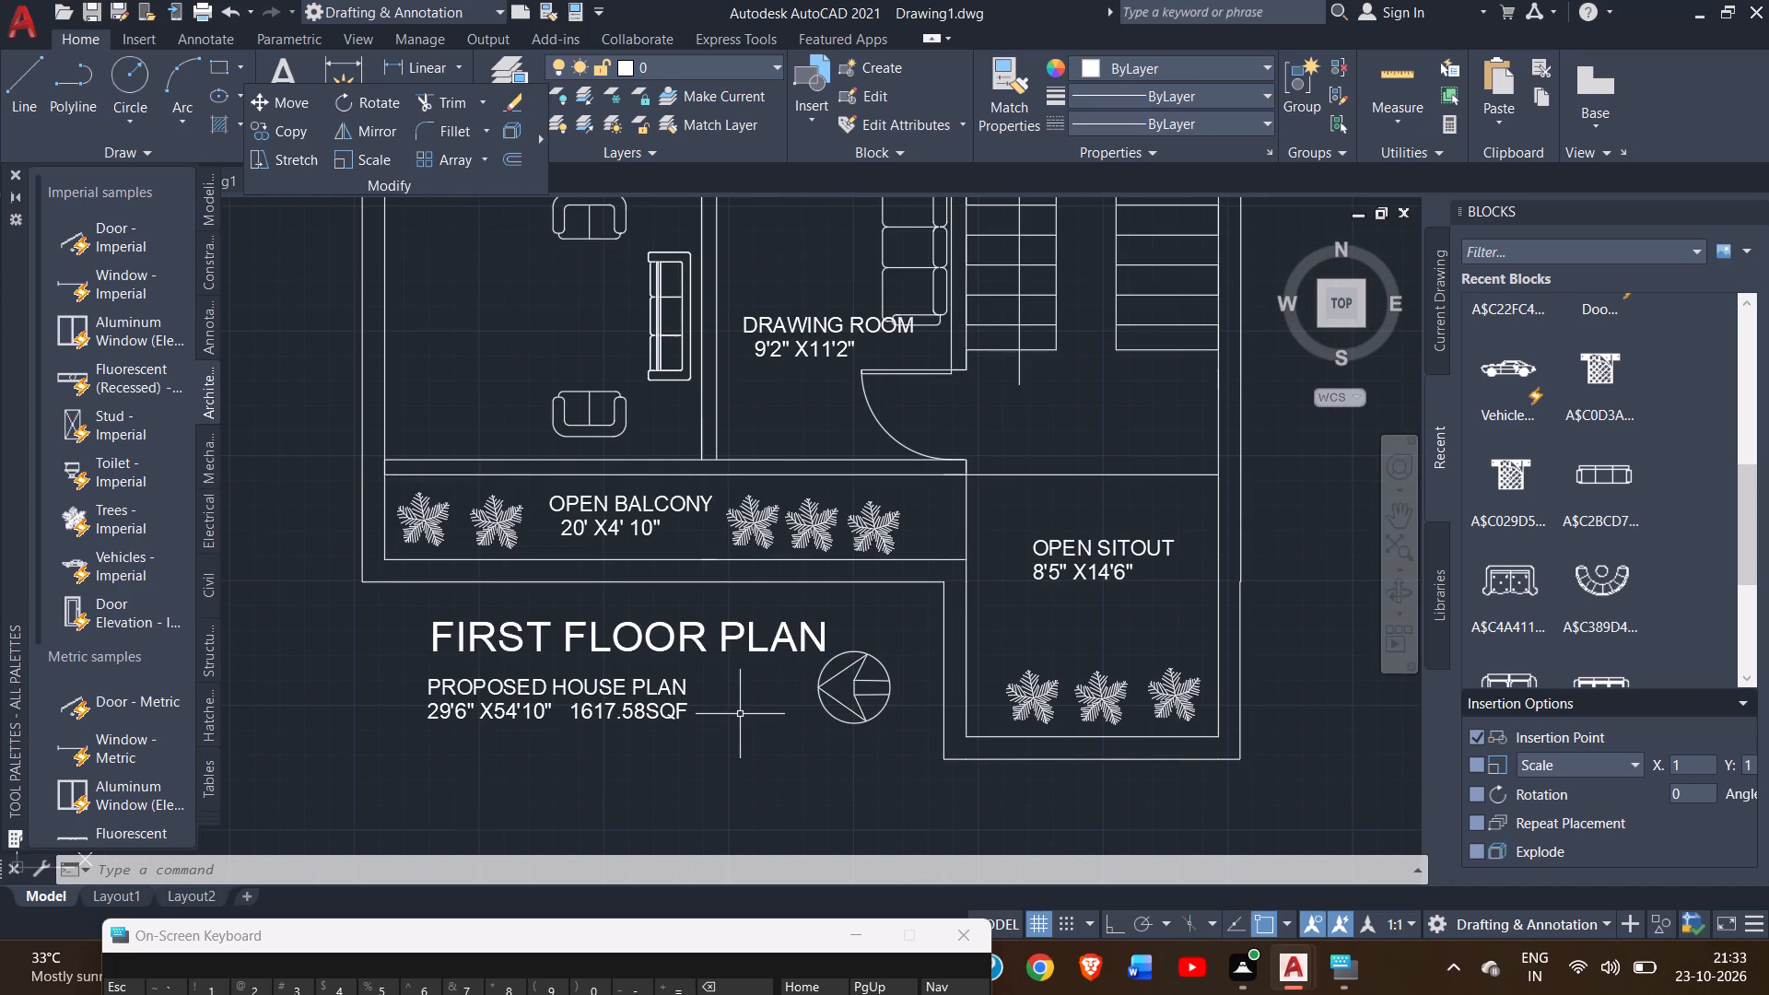
{"action": "scroll", "coordinate": [740, 714], "scroll_direction": "down", "scroll_amount": 4, "text": "ctrl"}
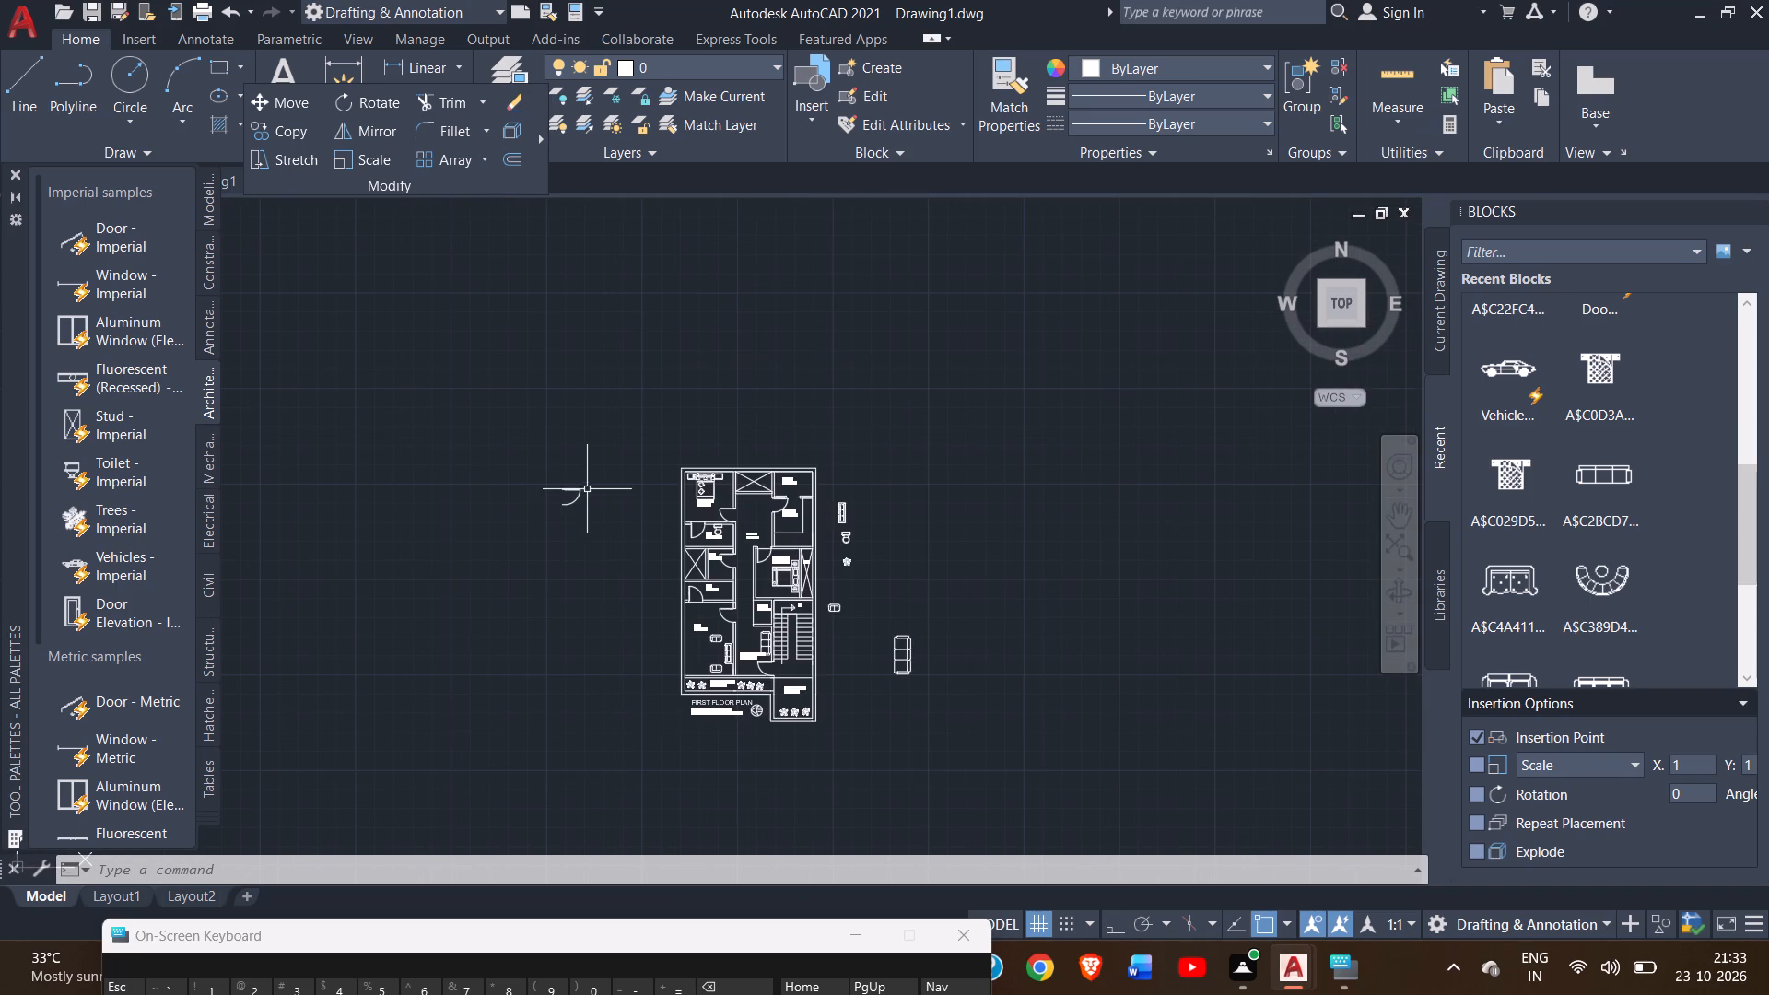
{"action": "left_click", "coordinate": [570, 488]}
{"action": "key", "text": "Delete"}
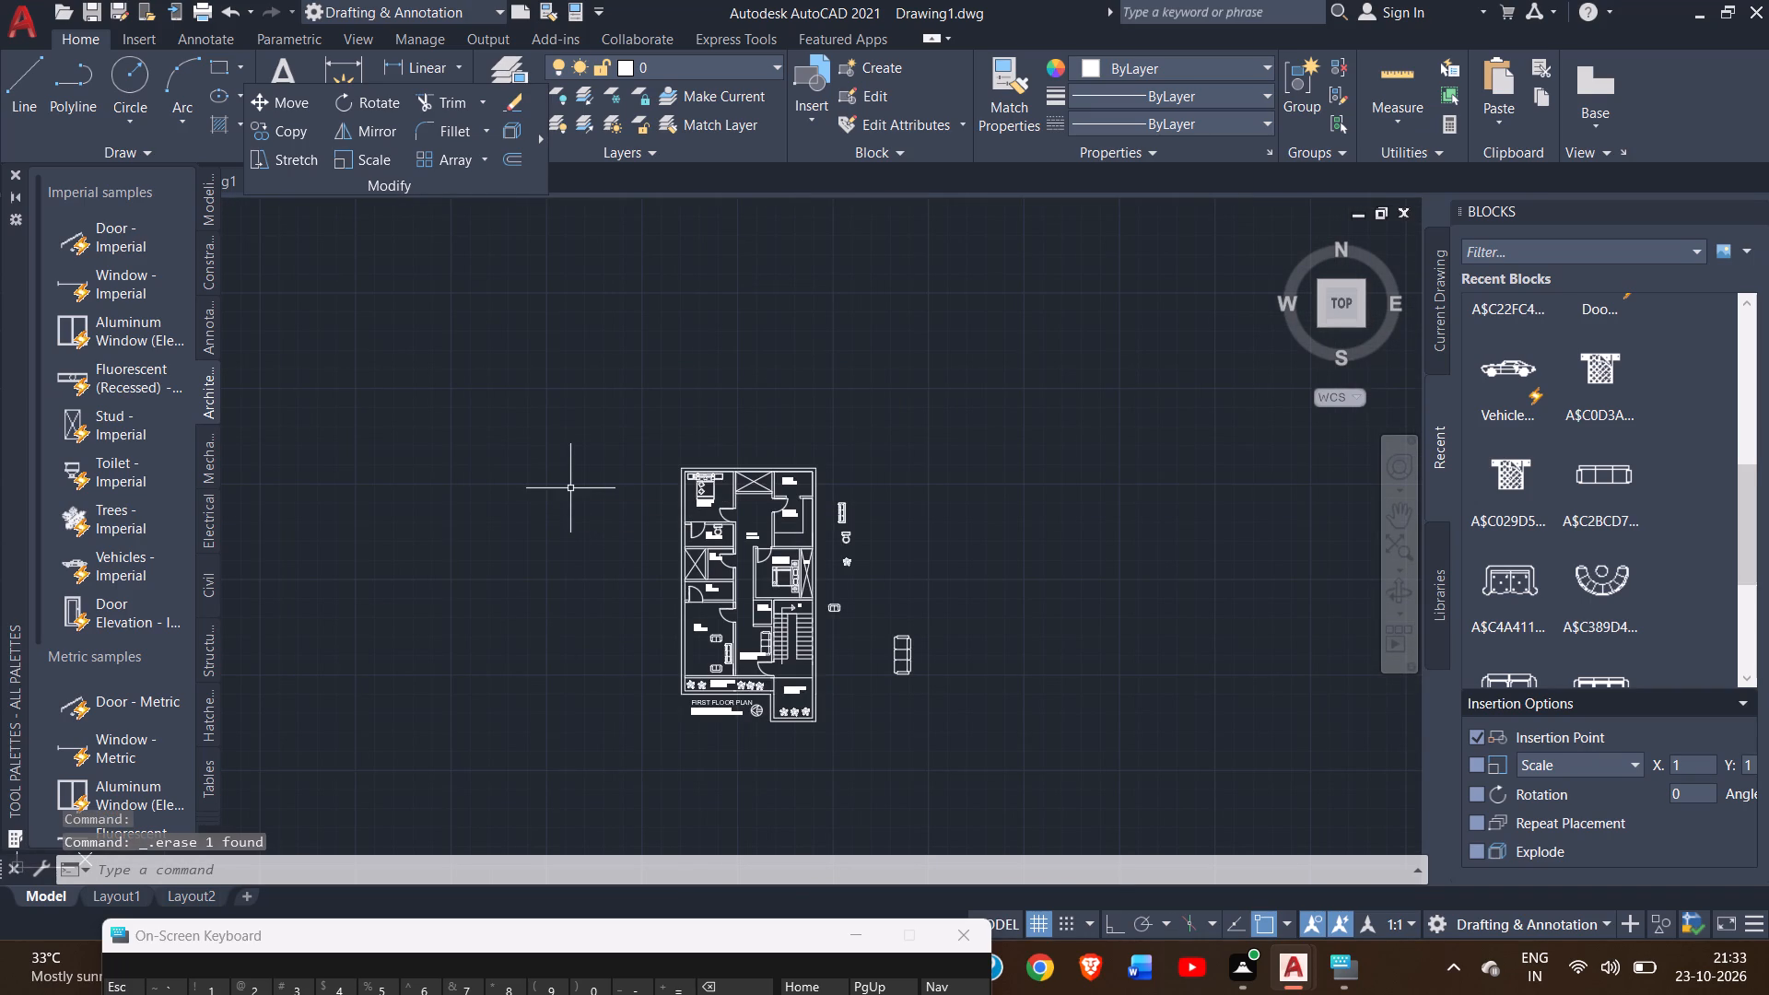
Delete the spare blocks east of the plan: the narrow sofa, toilet, plant, small two-seat sofa and three-seat sofa.
{"action": "scroll", "coordinate": [838, 525], "scroll_direction": "up", "scroll_amount": 3, "text": "ctrl"}
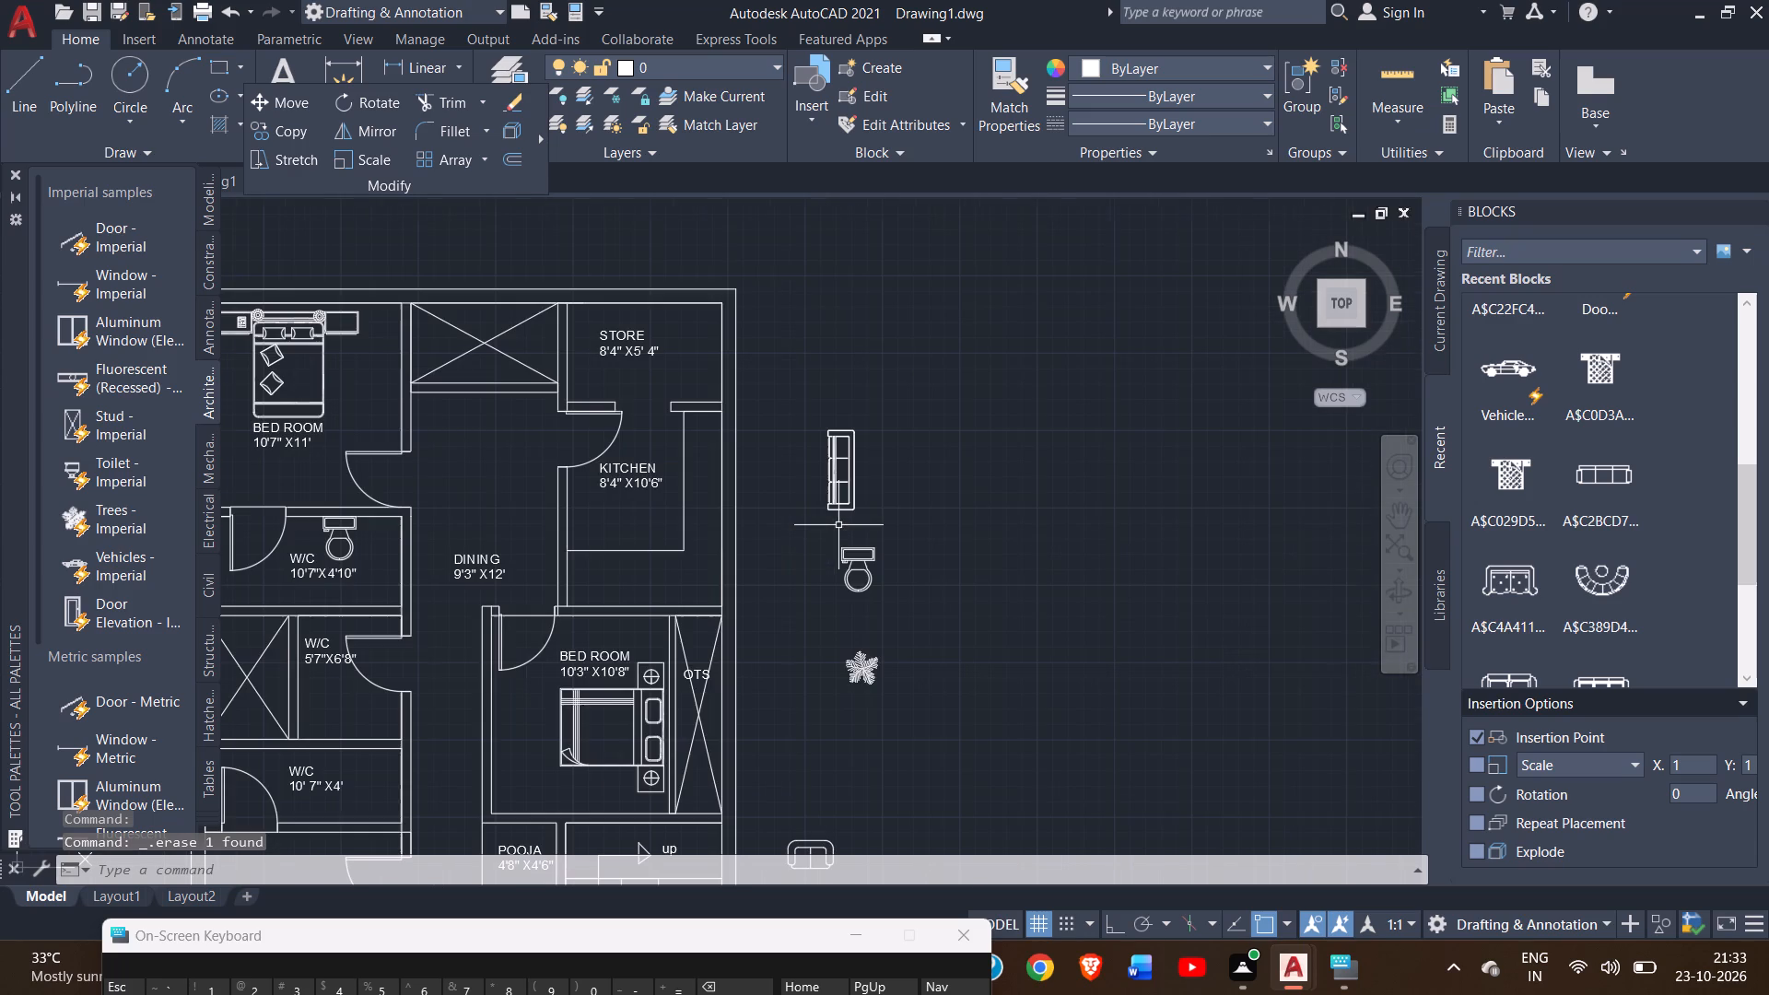
{"action": "left_click", "coordinate": [838, 488]}
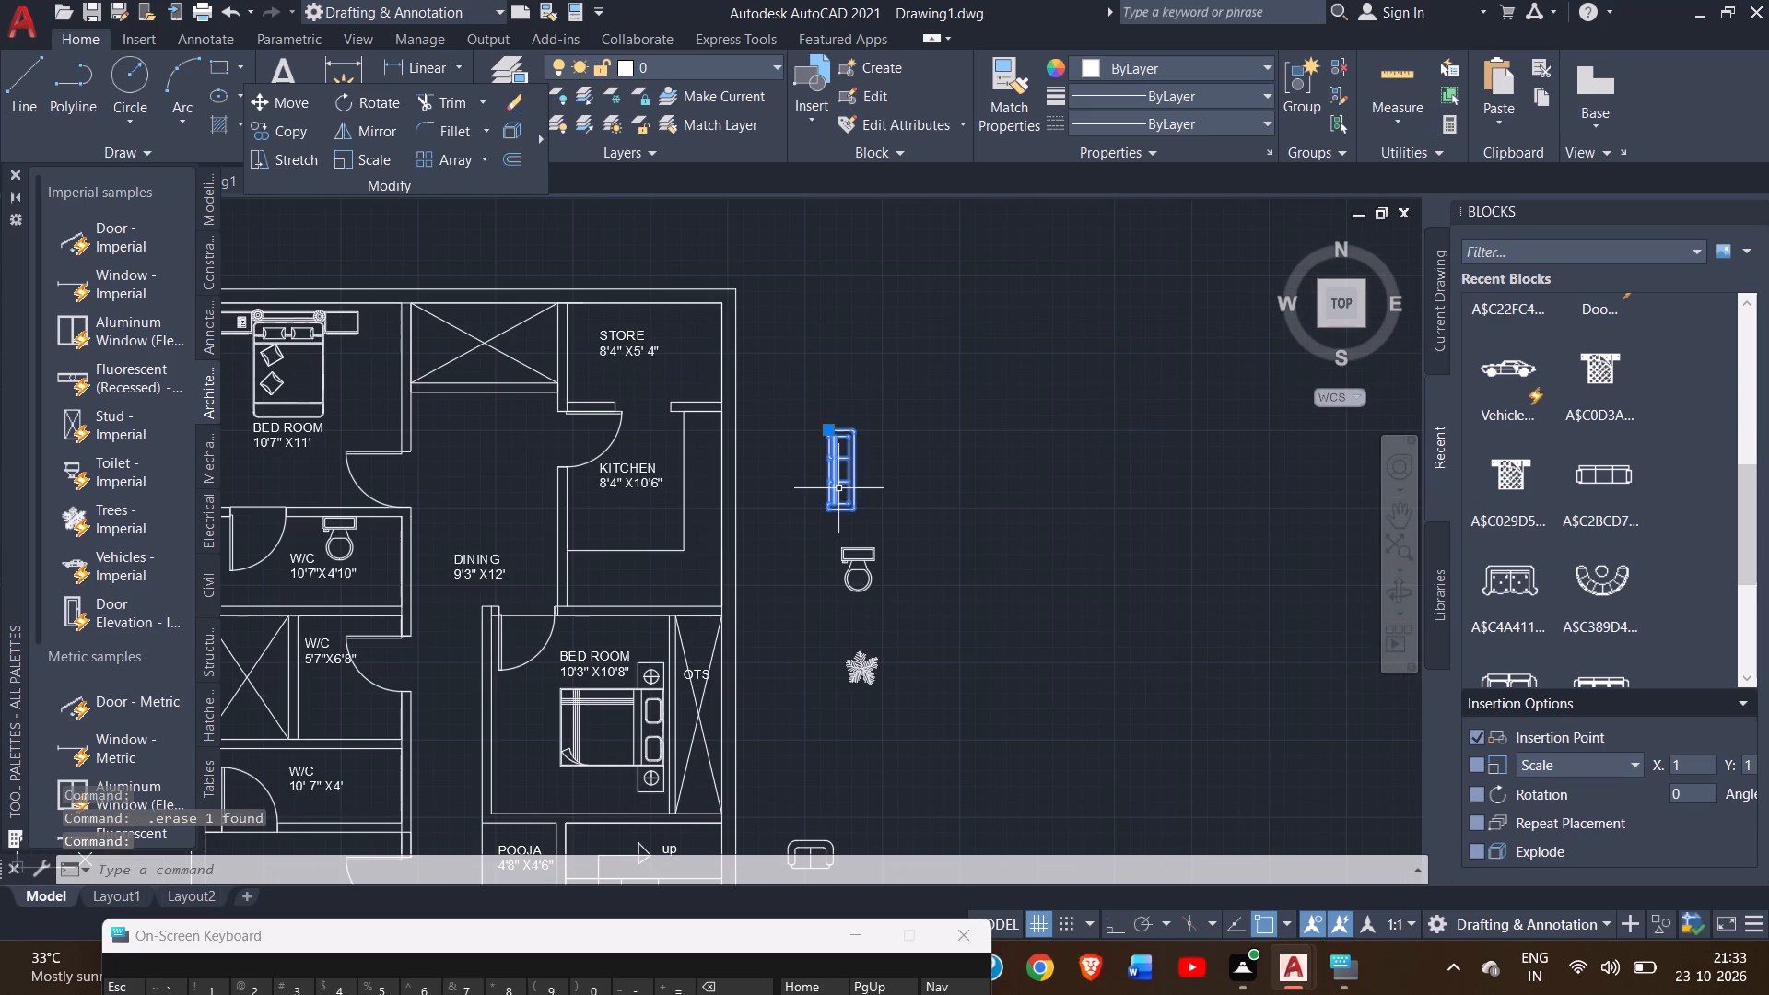
{"action": "key", "text": "Delete"}
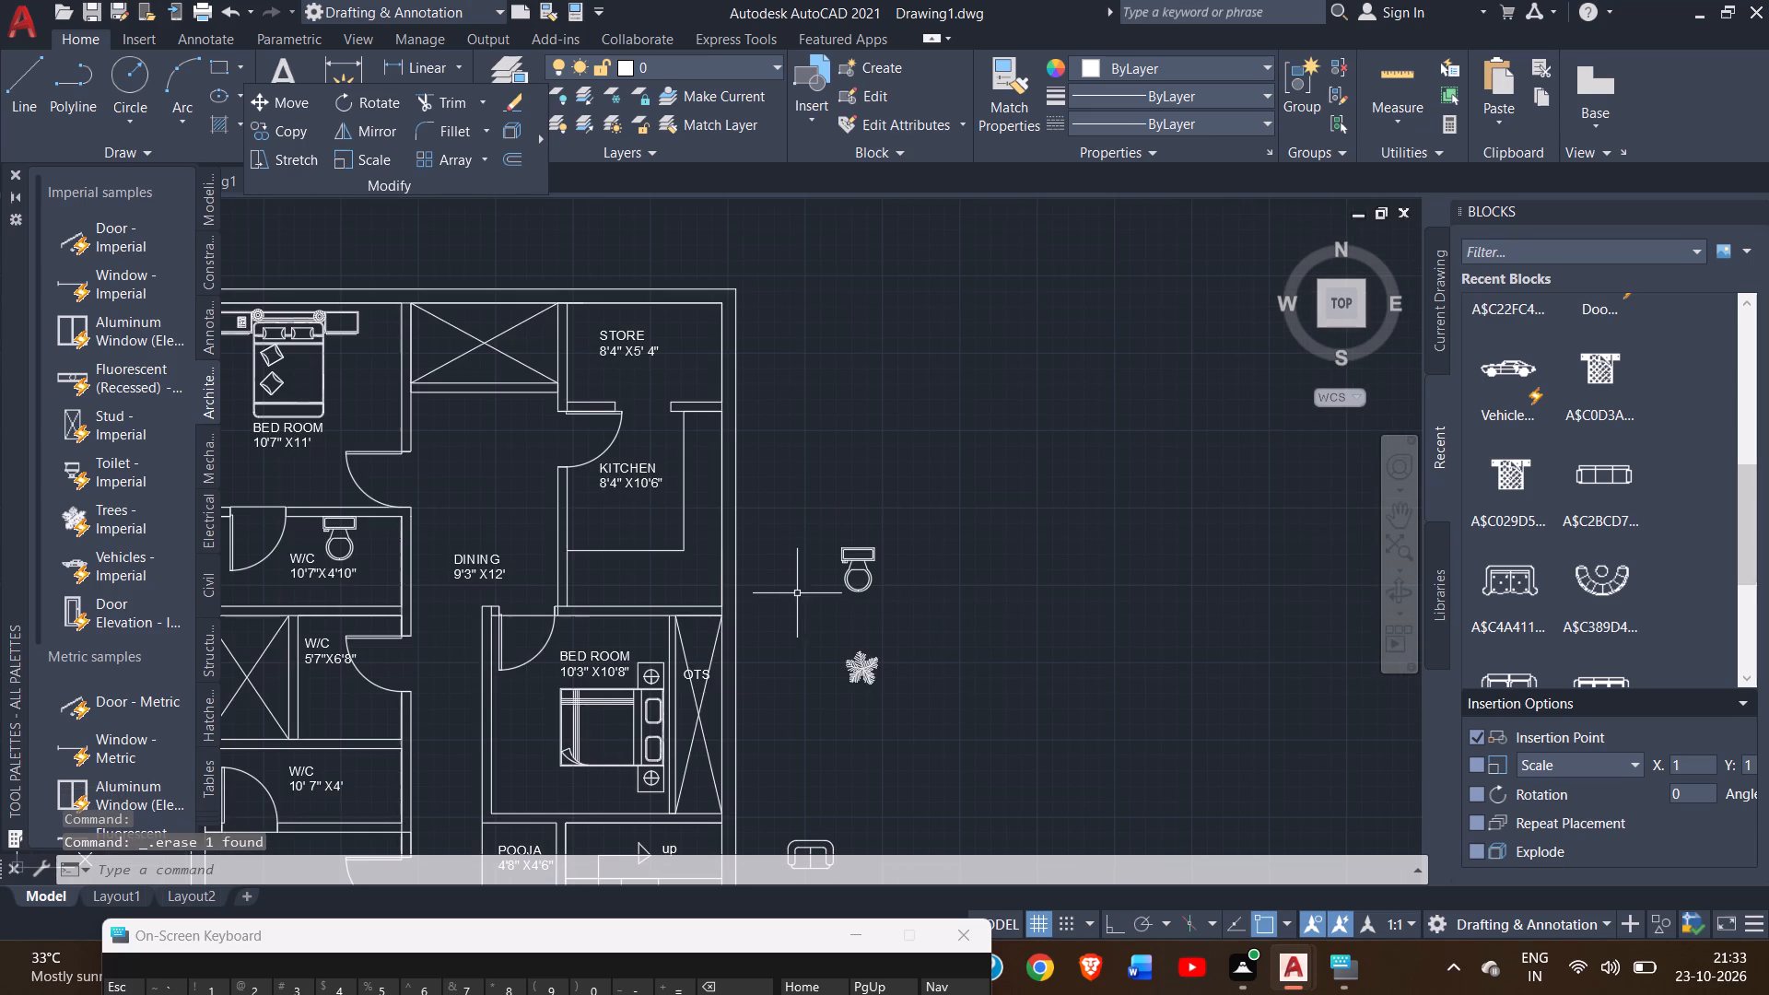
{"action": "left_click", "coordinate": [847, 566]}
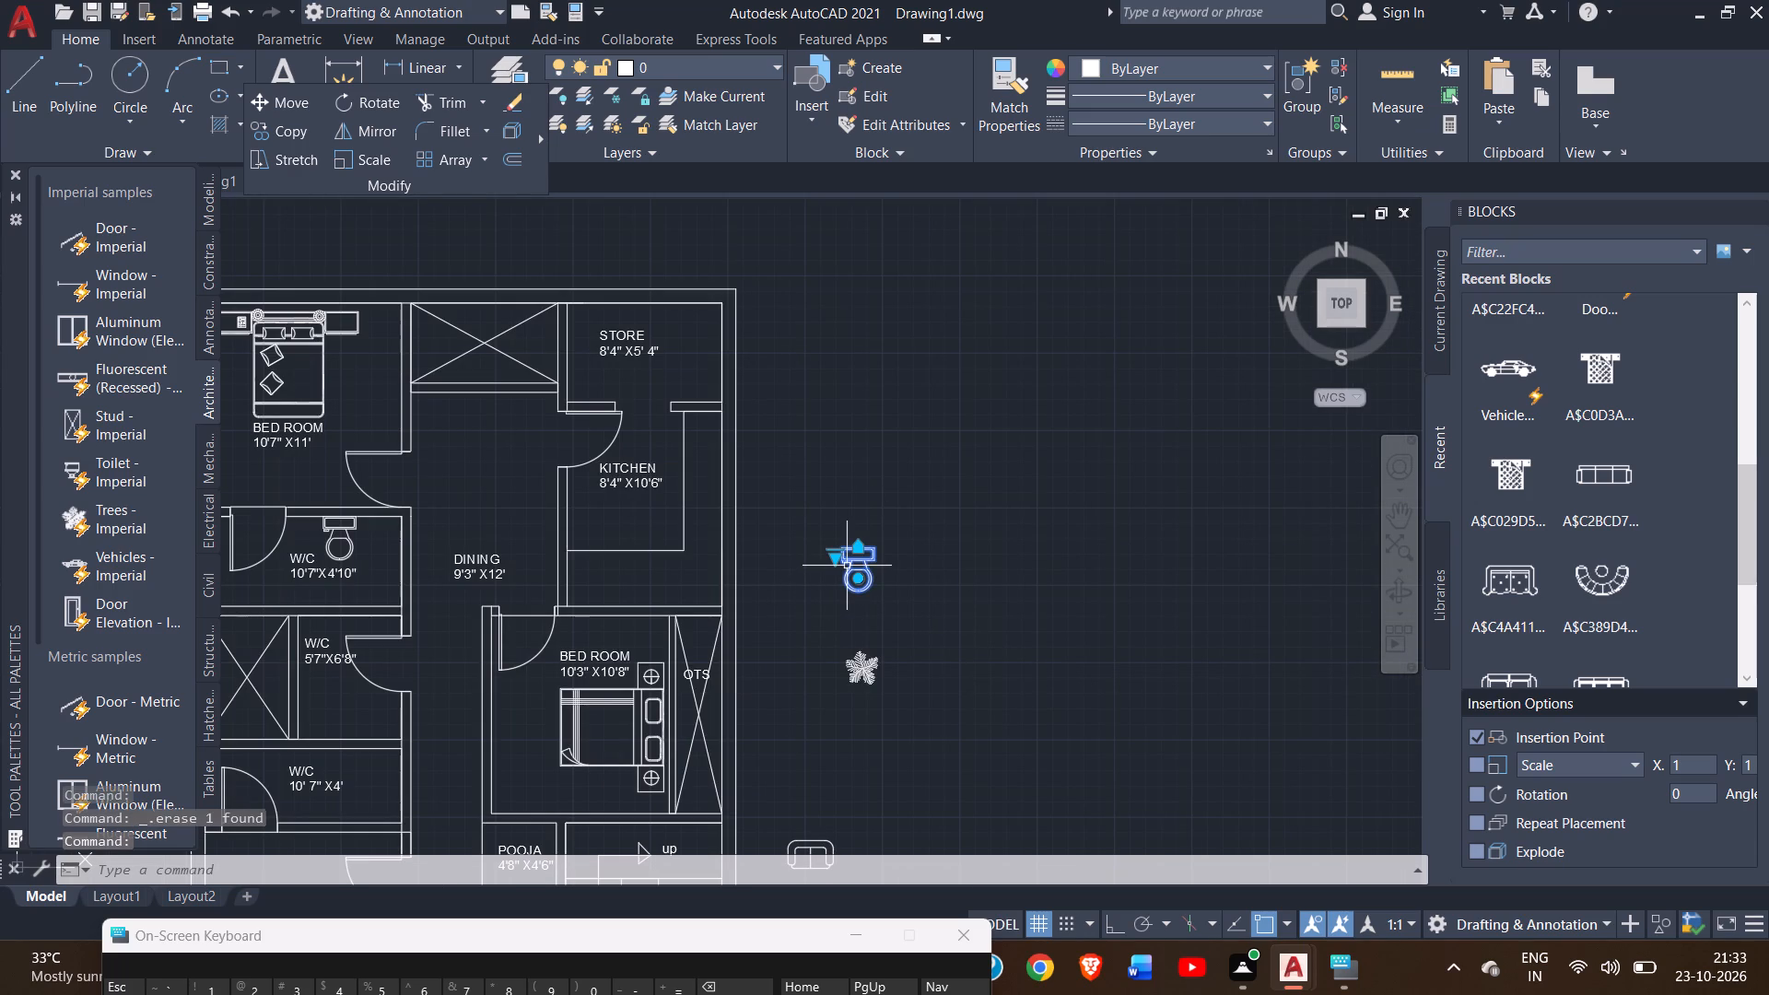
{"action": "key", "text": "Delete"}
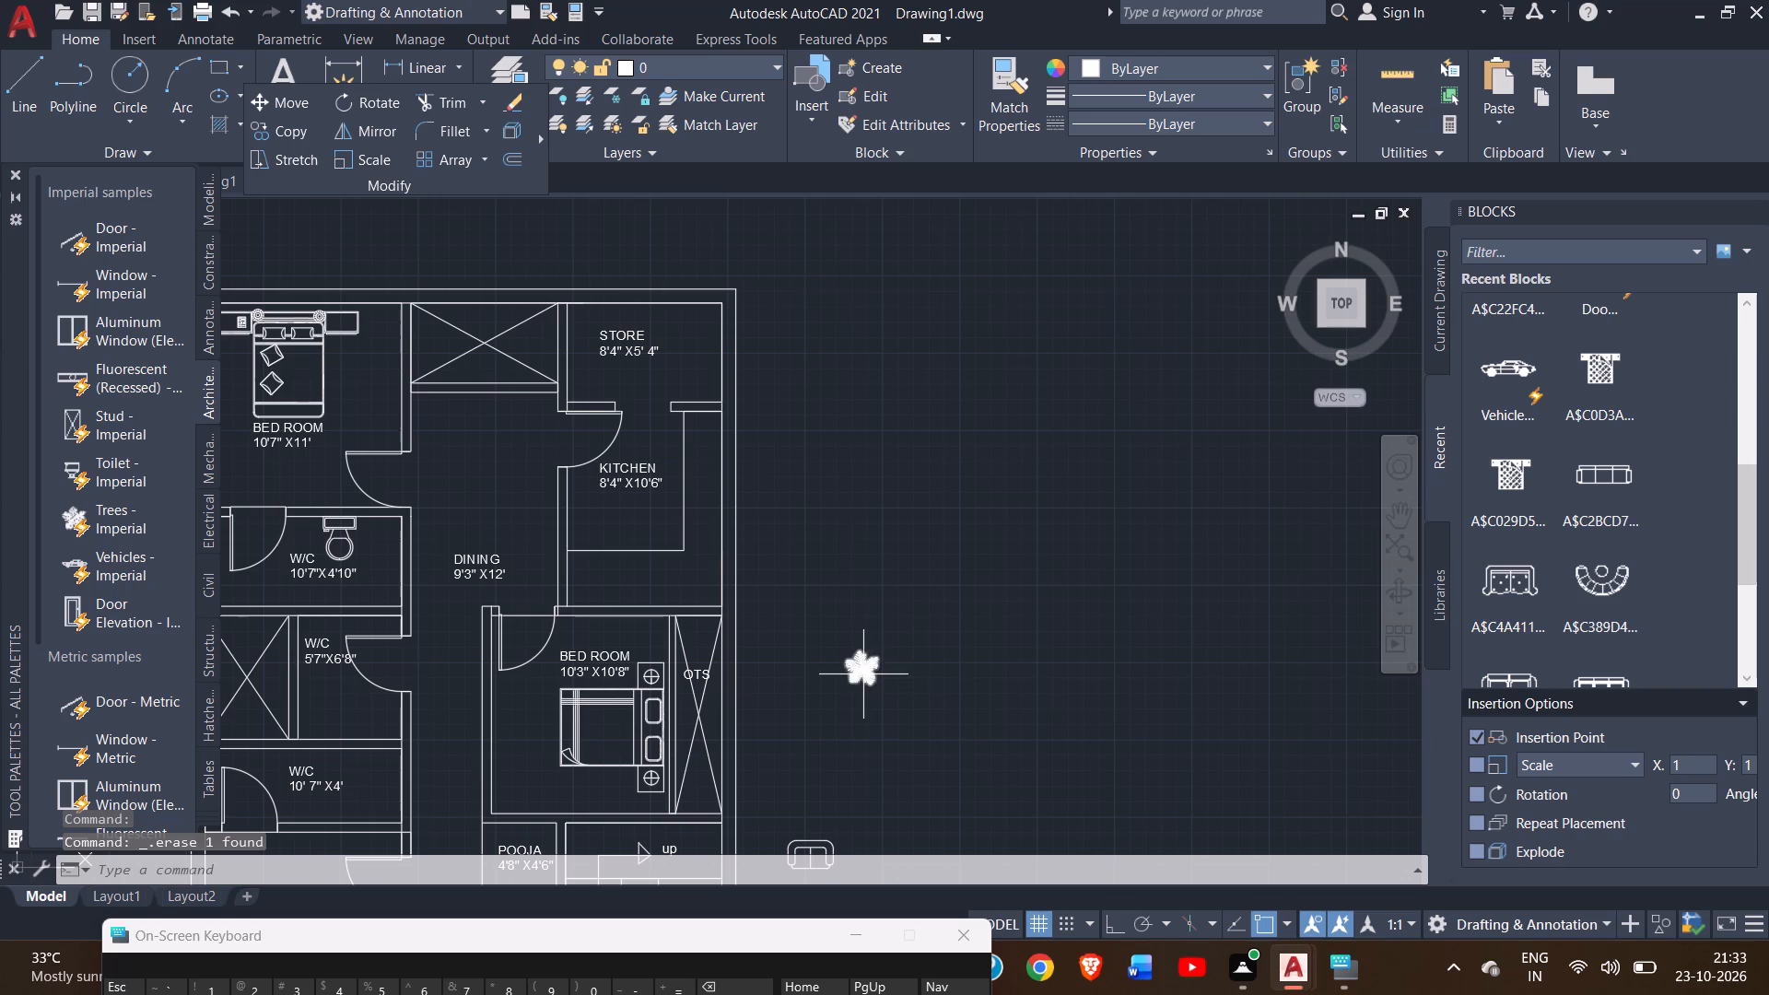
{"action": "left_click", "coordinate": [863, 674]}
{"action": "key", "text": "Delete"}
{"action": "scroll", "coordinate": [863, 674], "scroll_direction": "down", "scroll_amount": 2, "text": "ctrl"}
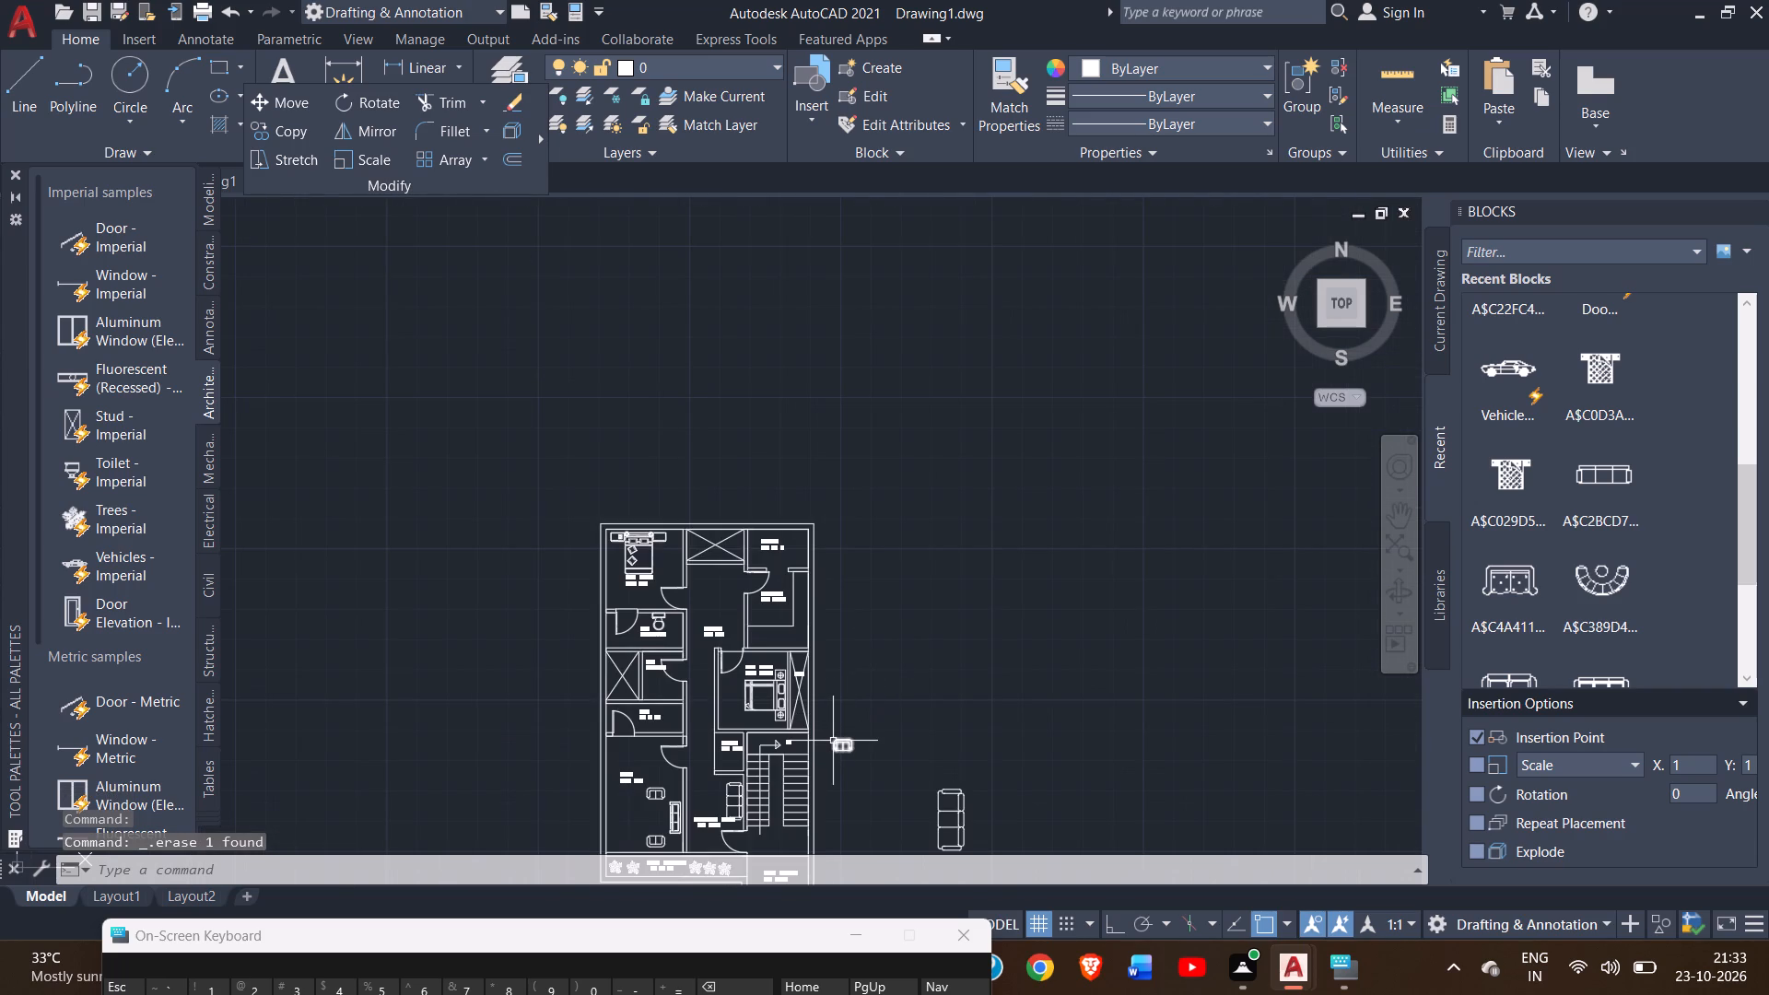
{"action": "left_click", "coordinate": [833, 741]}
{"action": "key", "text": "Delete"}
{"action": "left_click", "coordinate": [963, 801]}
{"action": "key", "text": "Delete"}
Examine the whole floor plan, including the bedrooms, kitchen, W/C areas and the FIRST FLOOR PLAN title block with its arrow symbol.
{"action": "scroll", "coordinate": [963, 801], "scroll_direction": "down", "scroll_amount": 1, "text": "ctrl"}
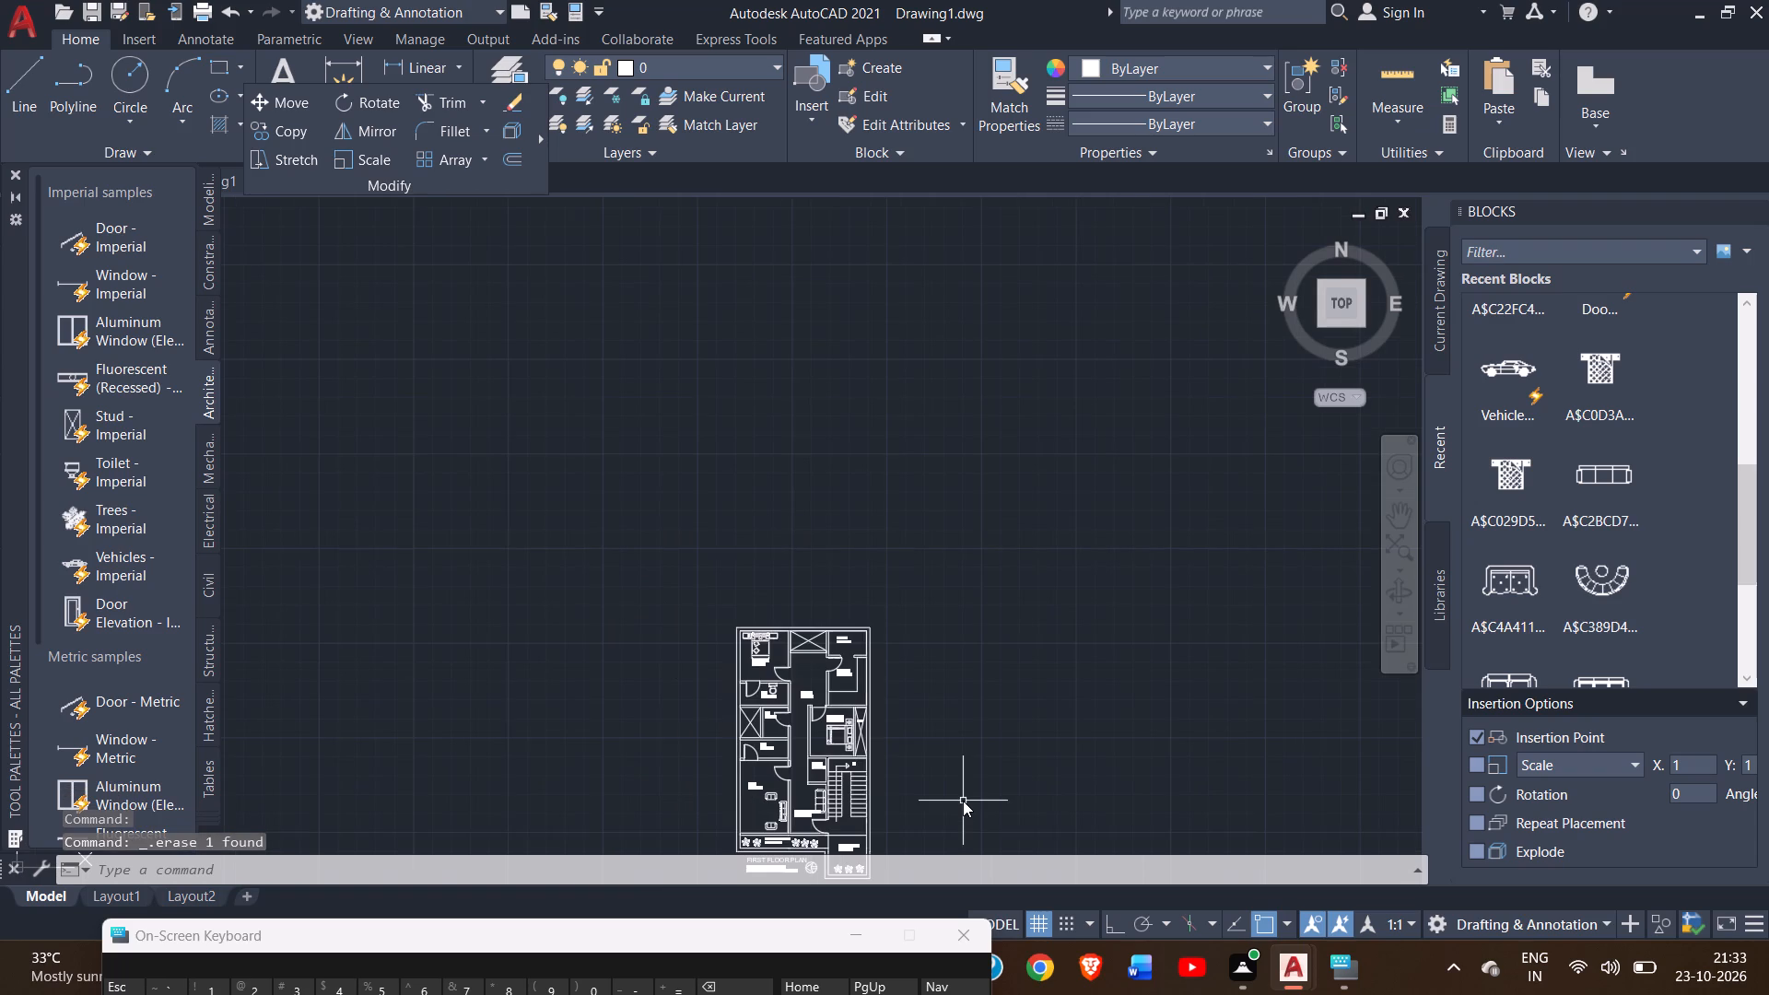
{"action": "left_click", "coordinate": [1390, 518]}
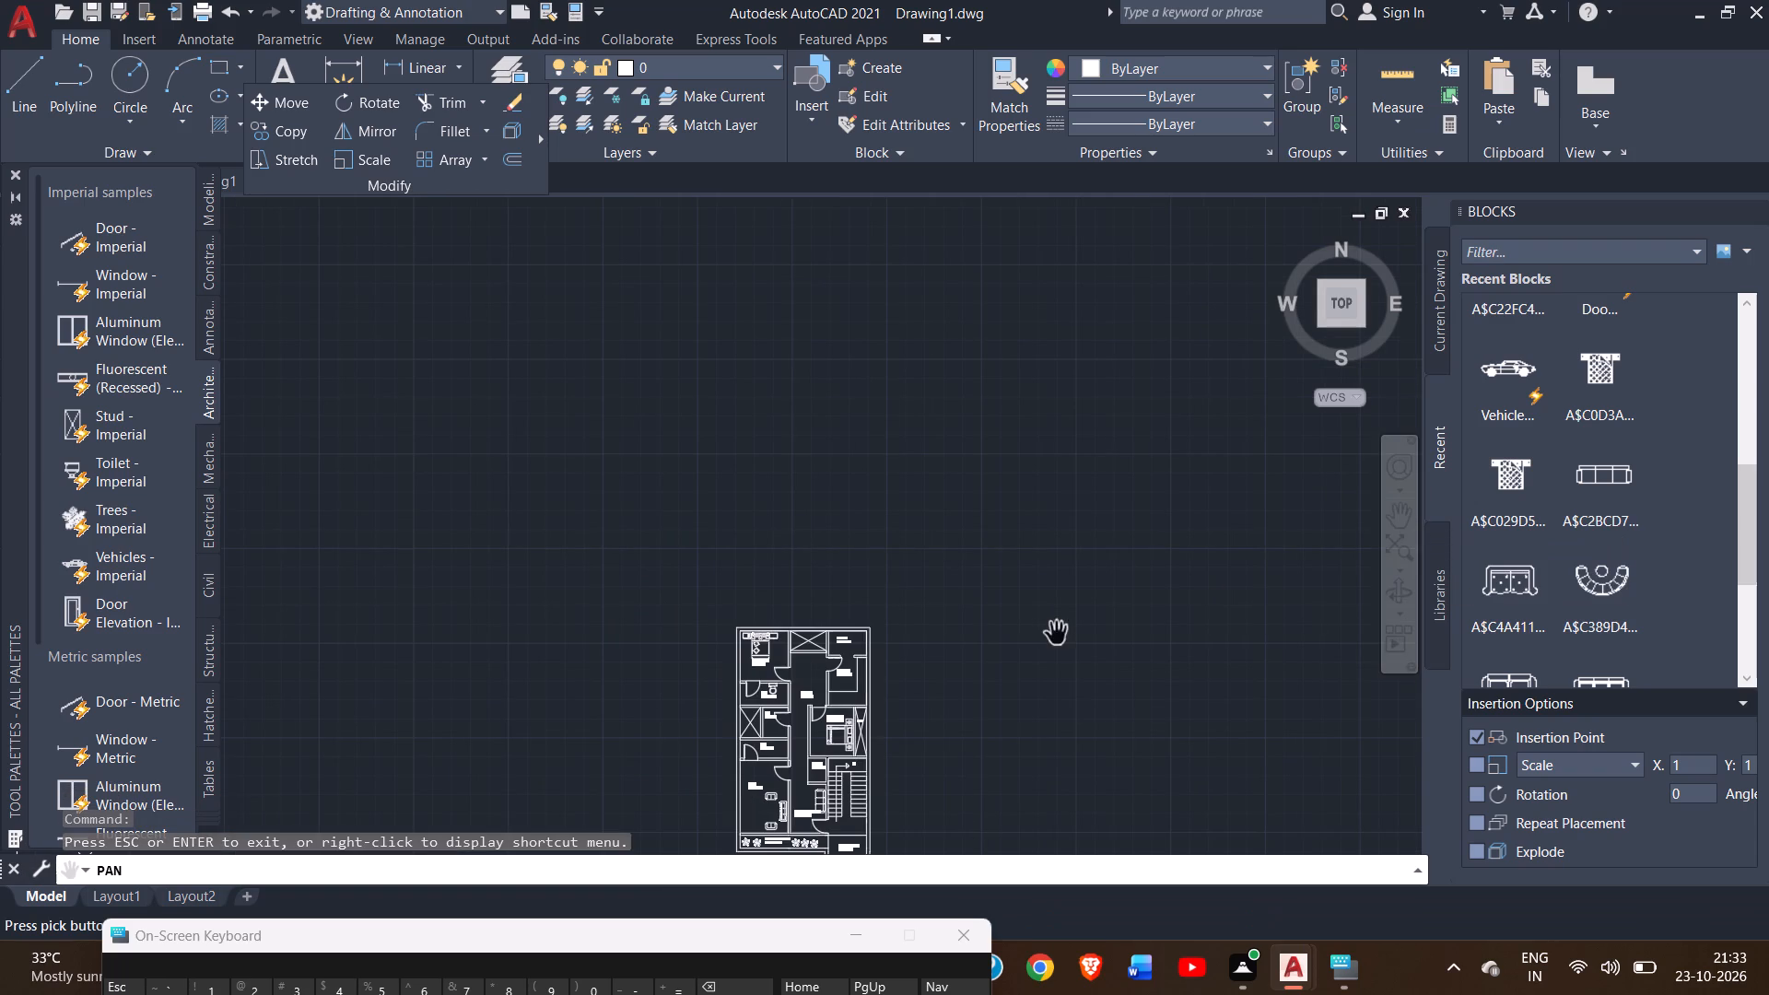
{"action": "left_click_drag", "start_coordinate": [1055, 634], "coordinate": [1057, 461]}
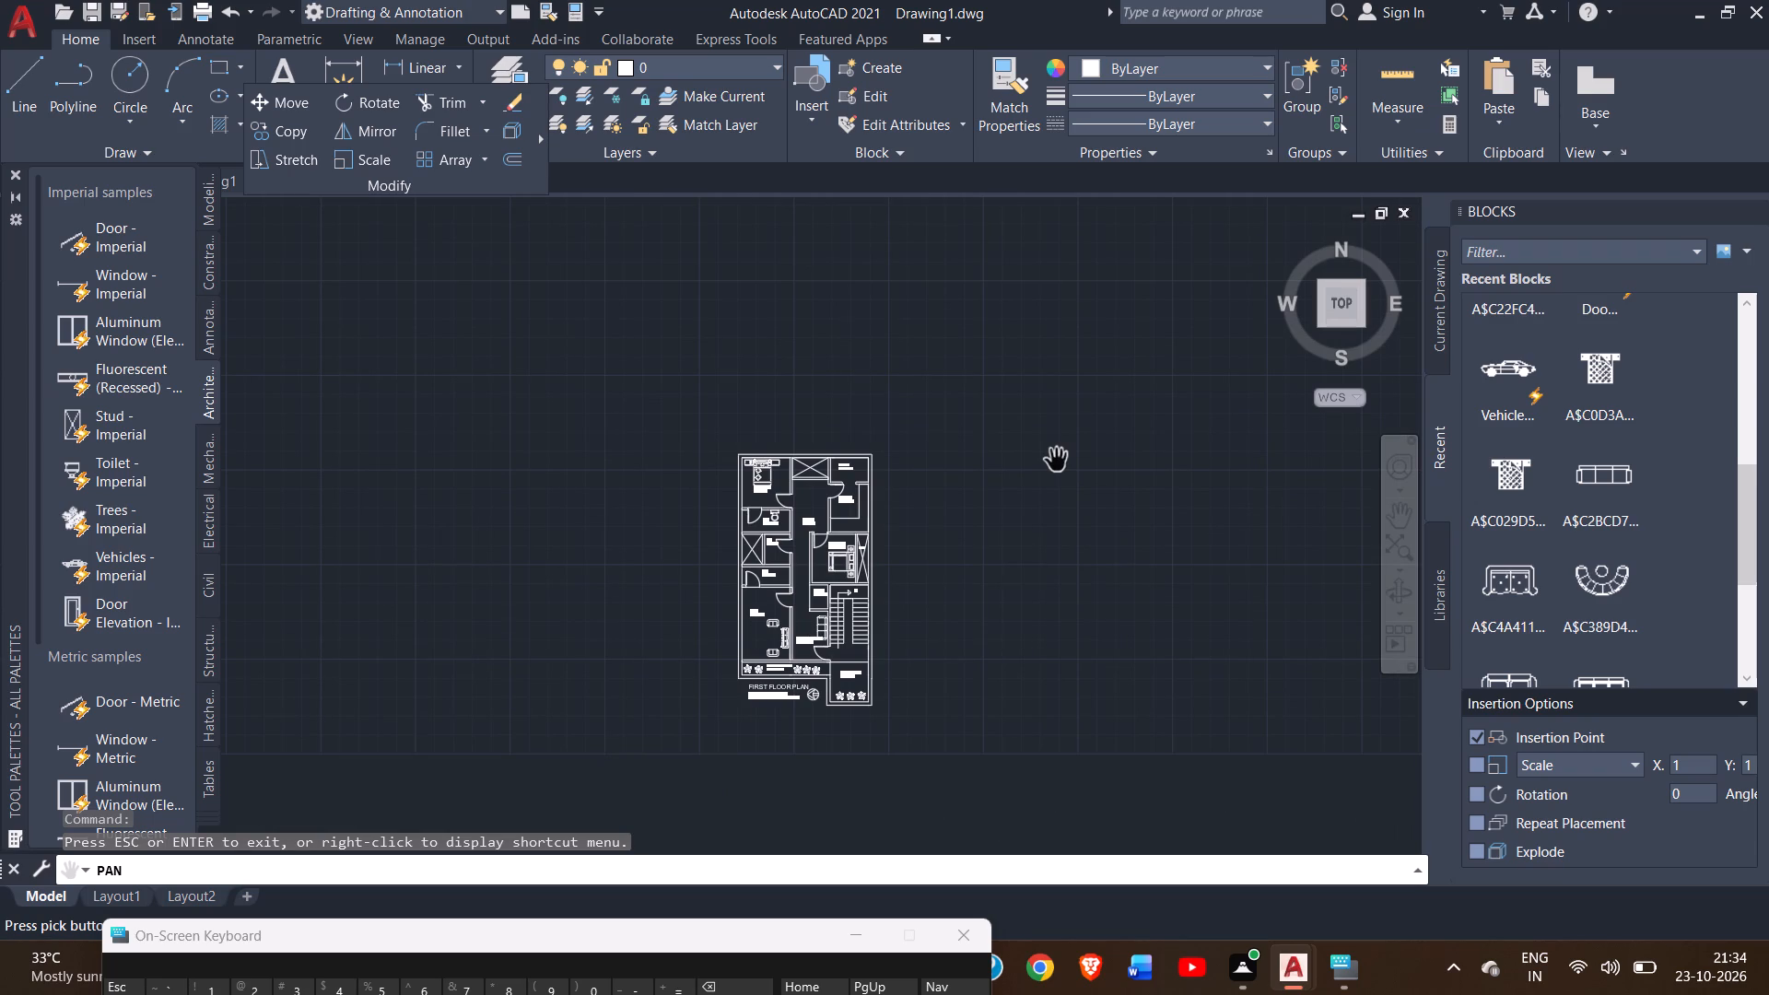
{"action": "scroll", "coordinate": [885, 568], "scroll_direction": "up", "scroll_amount": 2, "text": "ctrl"}
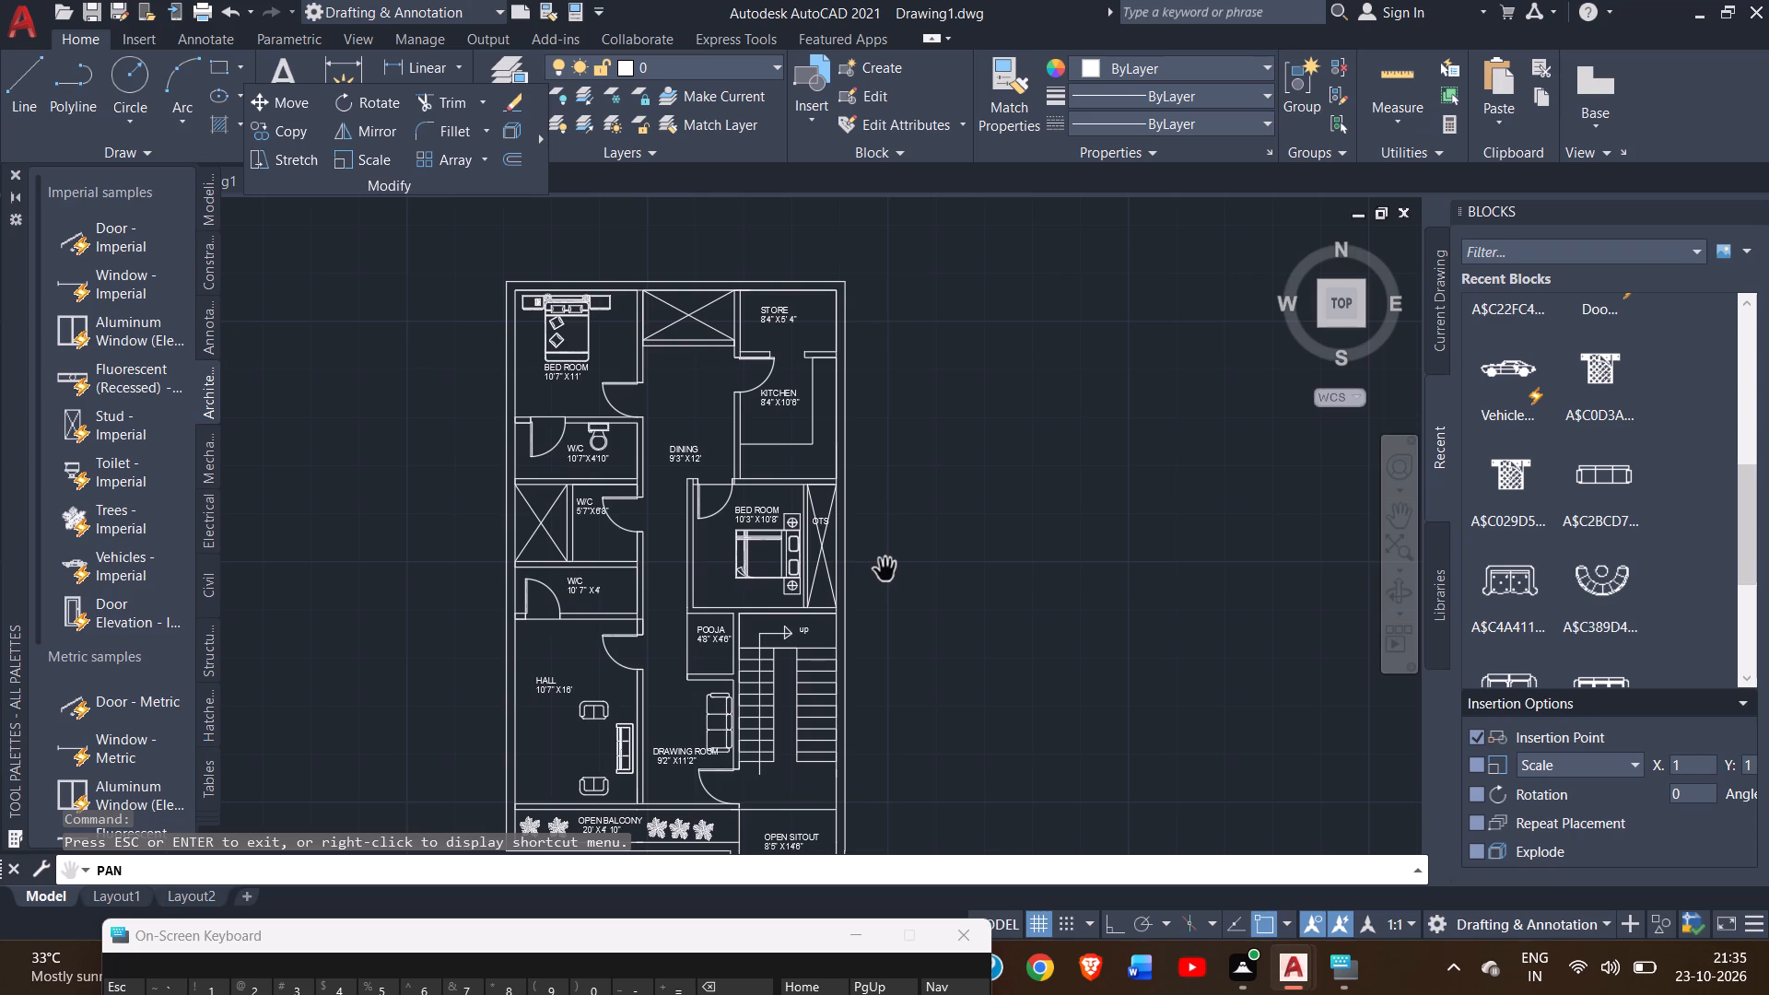
{"action": "scroll", "coordinate": [779, 506], "scroll_direction": "up", "scroll_amount": 3, "text": "ctrl"}
{"action": "scroll", "coordinate": [779, 506], "scroll_direction": "down", "scroll_amount": 3, "text": "ctrl"}
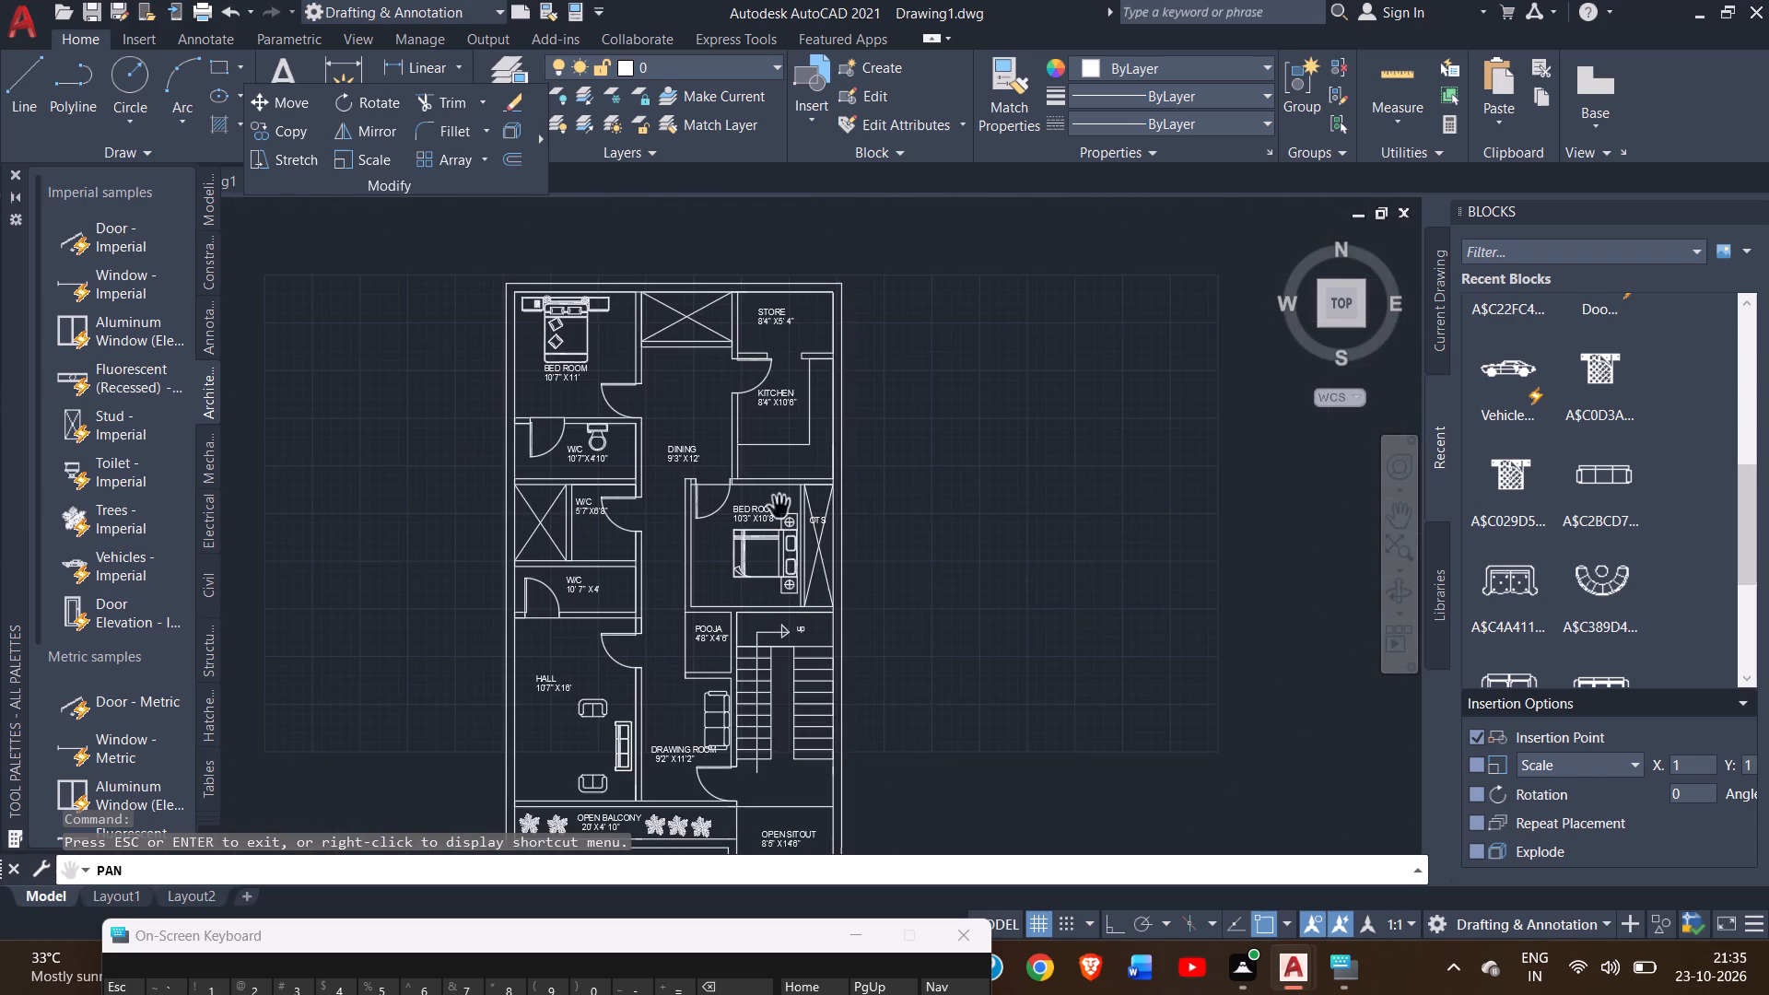
{"action": "scroll", "coordinate": [779, 506], "scroll_direction": "up", "scroll_amount": 3, "text": "ctrl"}
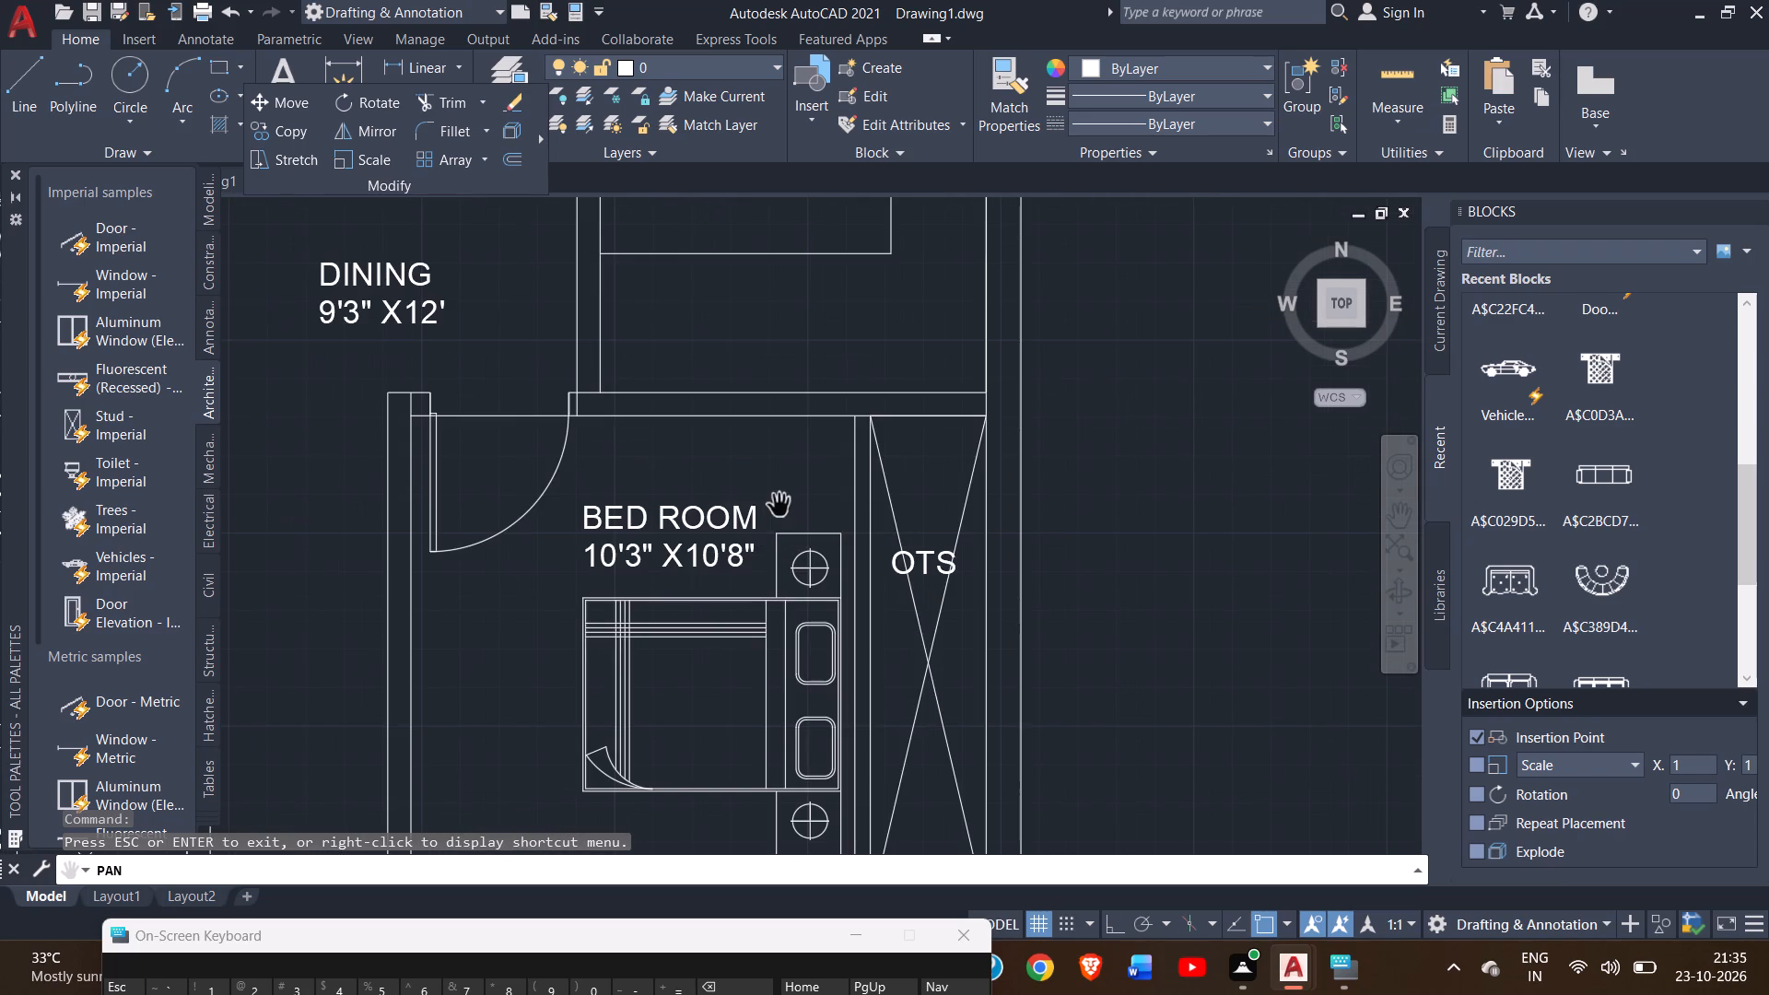
{"action": "scroll", "coordinate": [534, 467], "scroll_direction": "up", "scroll_amount": 2, "text": "ctrl"}
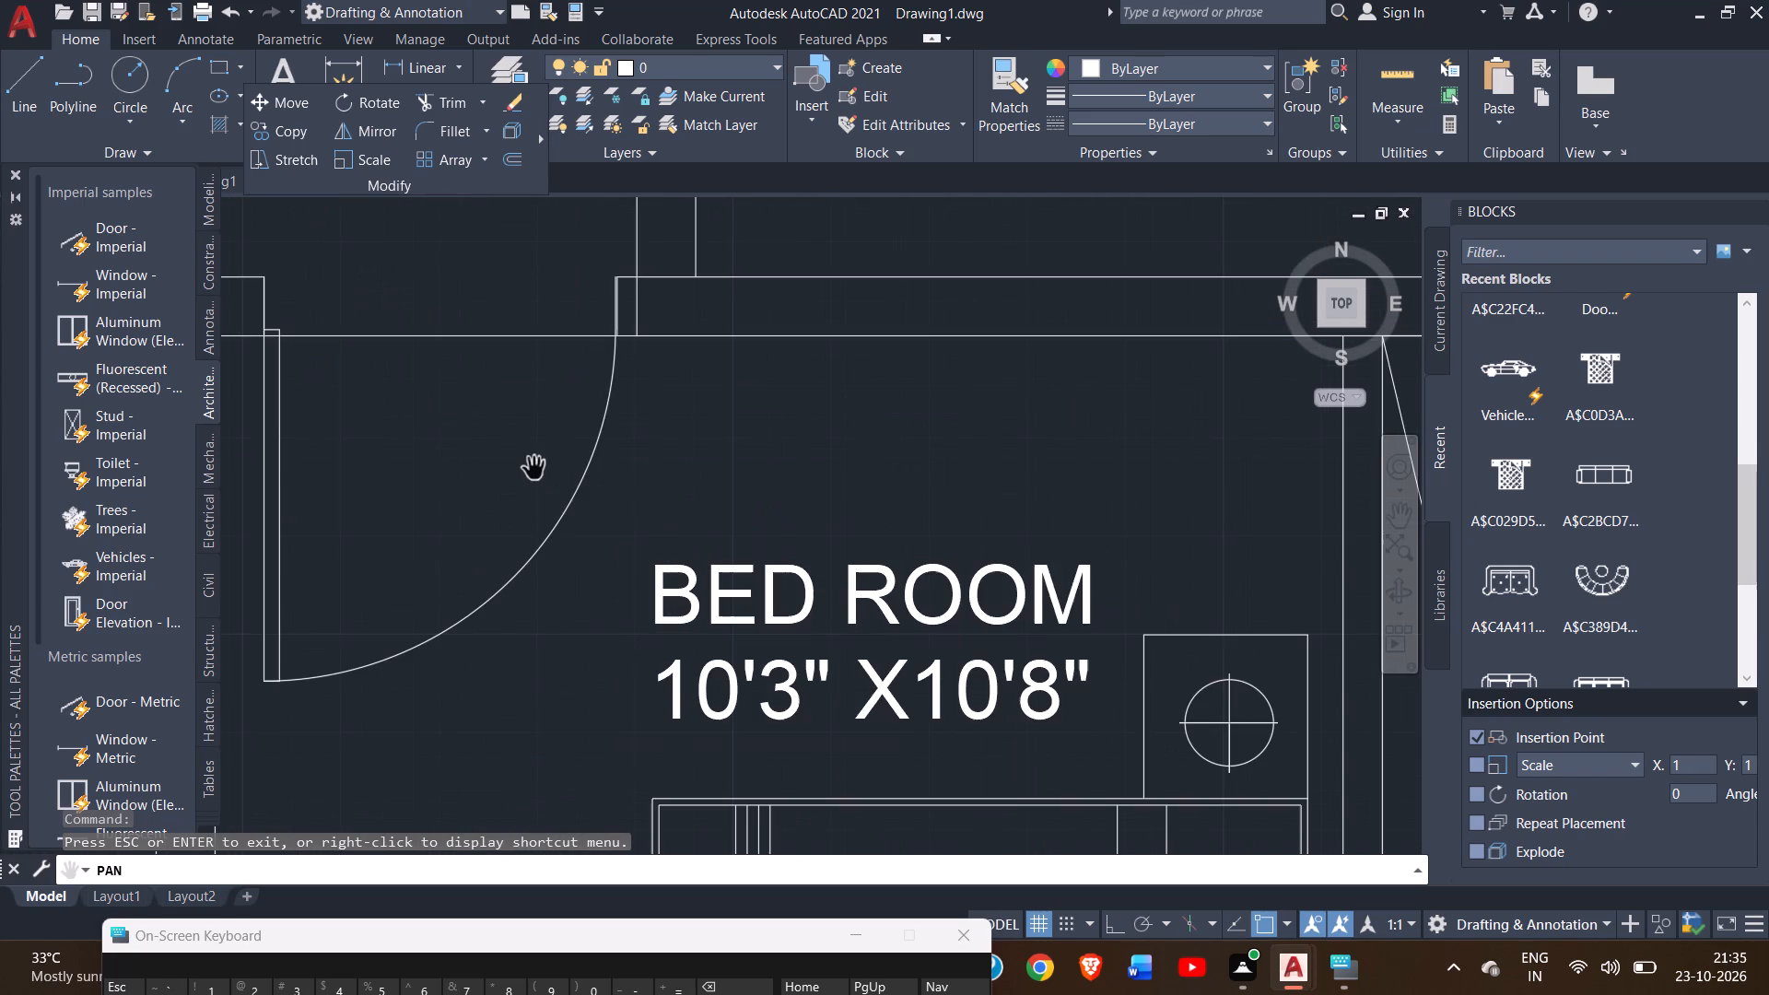
{"action": "scroll", "coordinate": [535, 467], "scroll_direction": "down", "scroll_amount": 5, "text": "ctrl"}
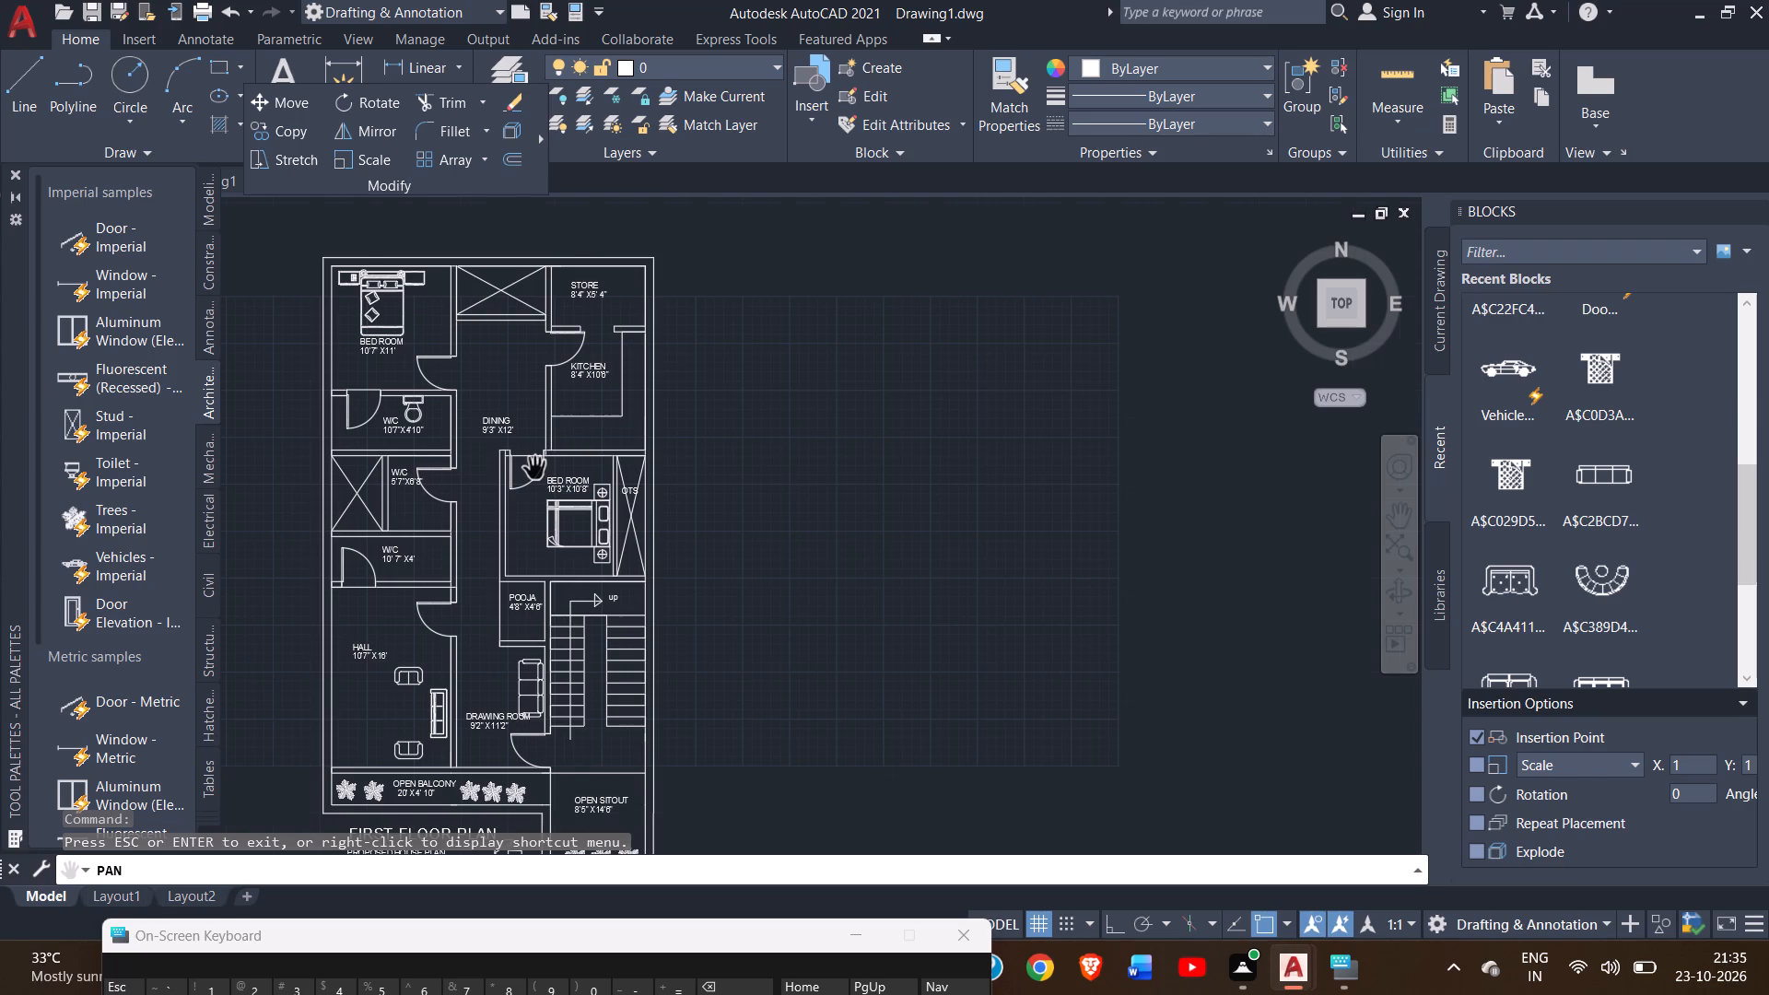
{"action": "scroll", "coordinate": [335, 319], "scroll_direction": "up", "scroll_amount": 2, "text": "ctrl"}
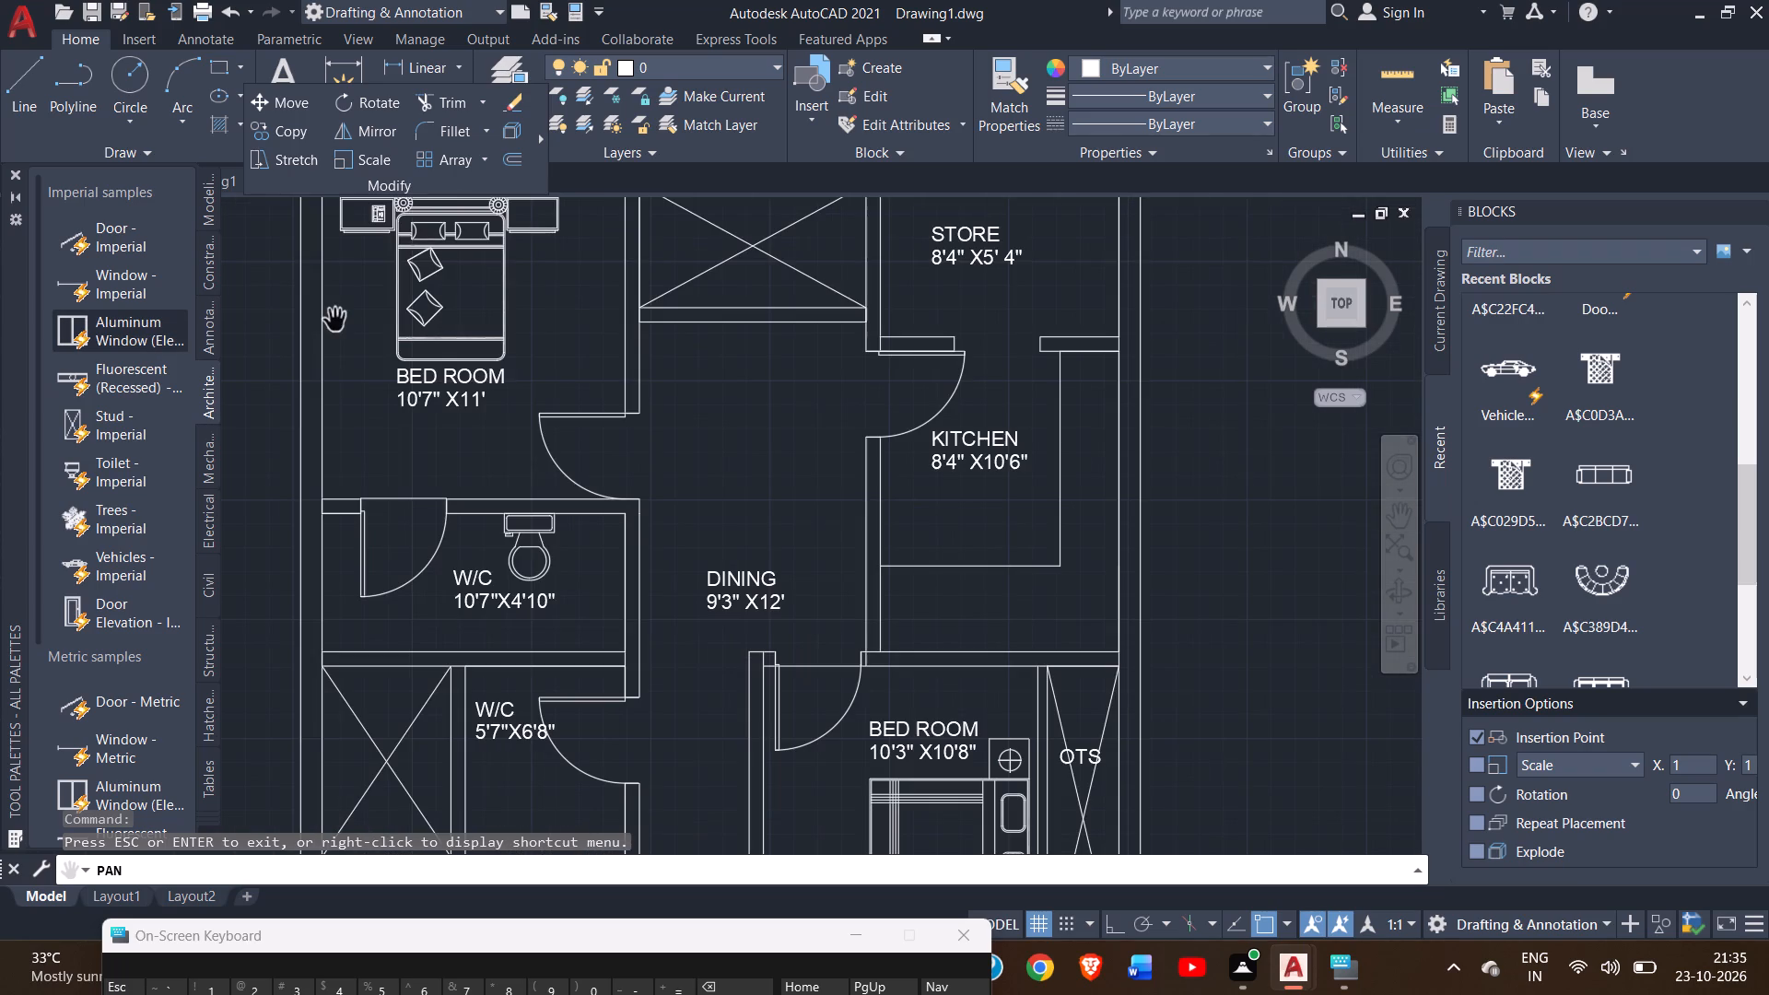
{"action": "scroll", "coordinate": [340, 386], "scroll_direction": "down", "scroll_amount": 2, "text": "ctrl"}
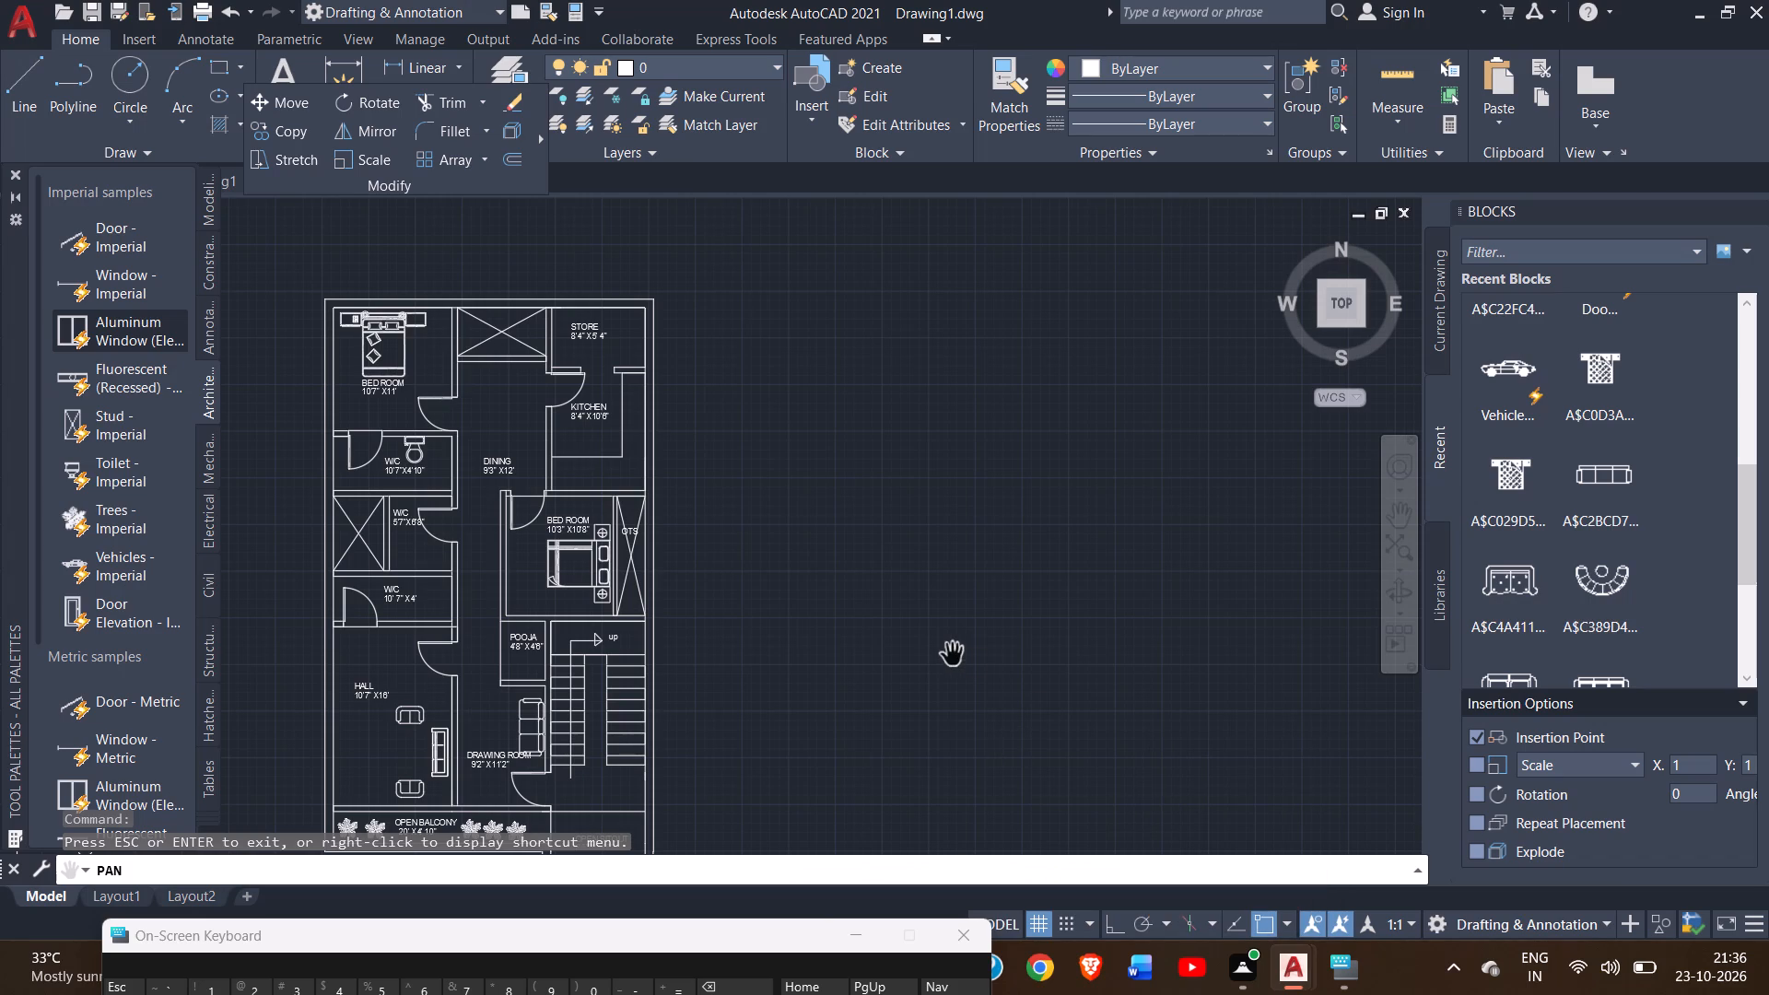
{"action": "left_click_drag", "start_coordinate": [810, 584], "coordinate": [991, 497]}
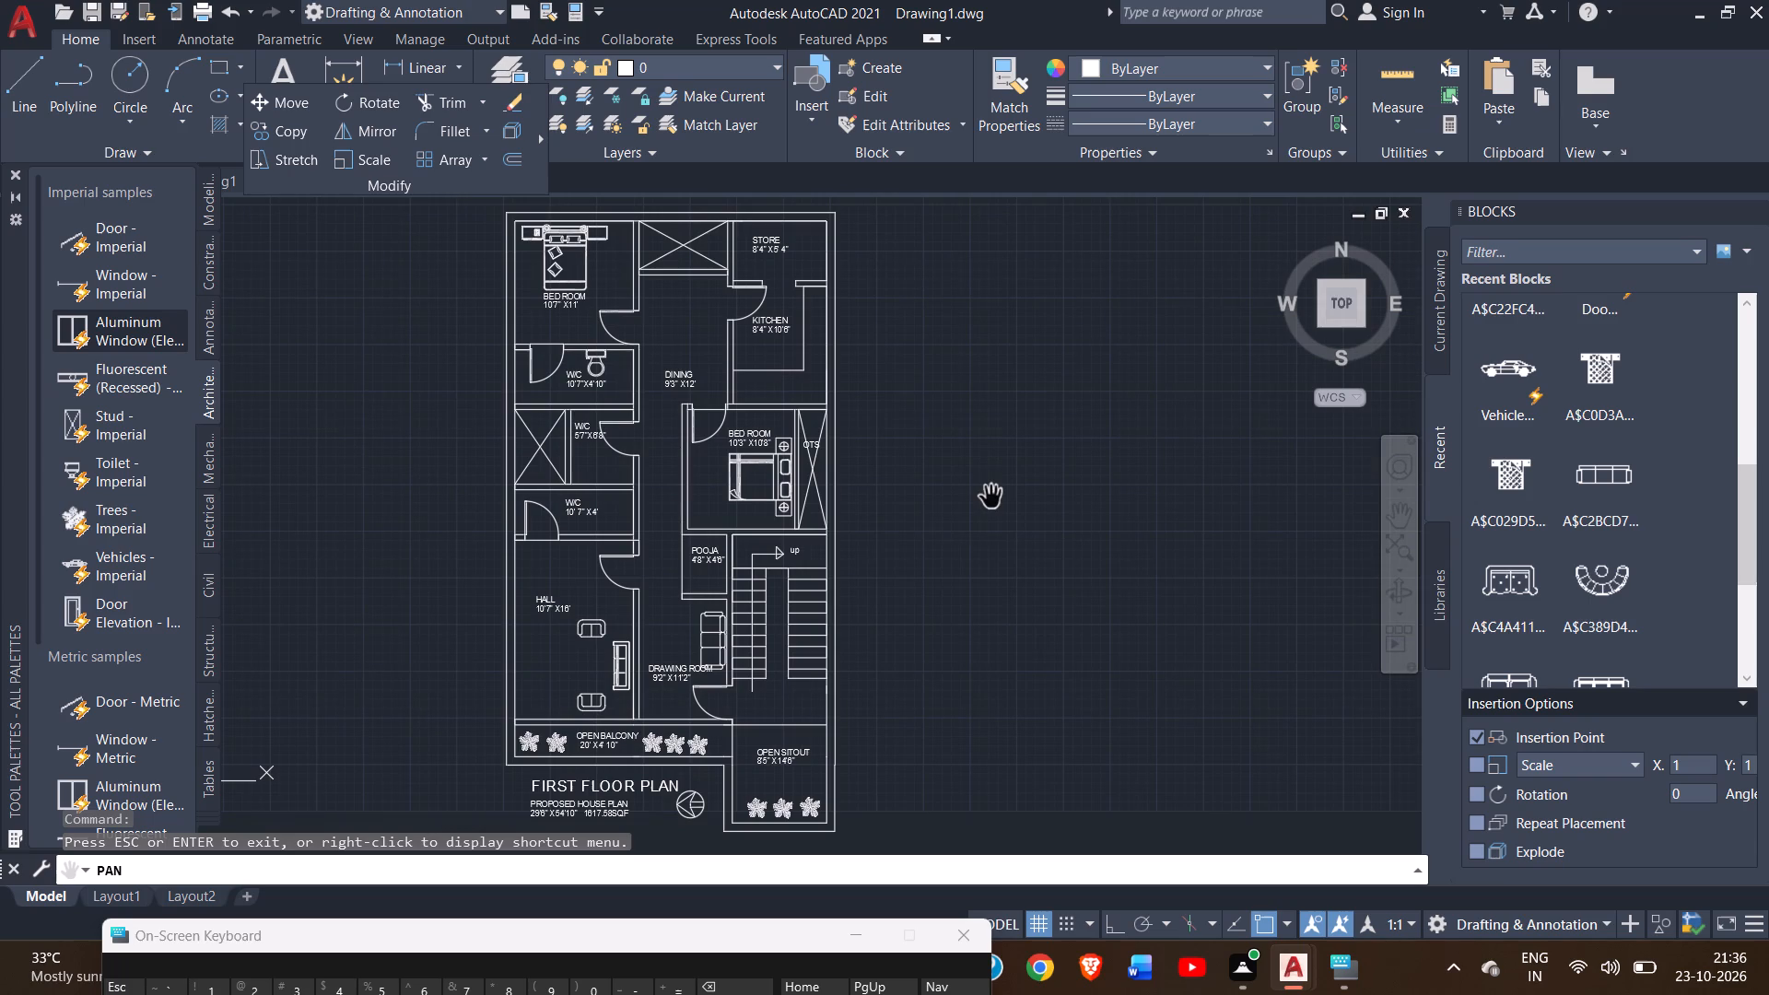
{"action": "scroll", "coordinate": [553, 810], "scroll_direction": "up", "scroll_amount": 3, "text": "ctrl"}
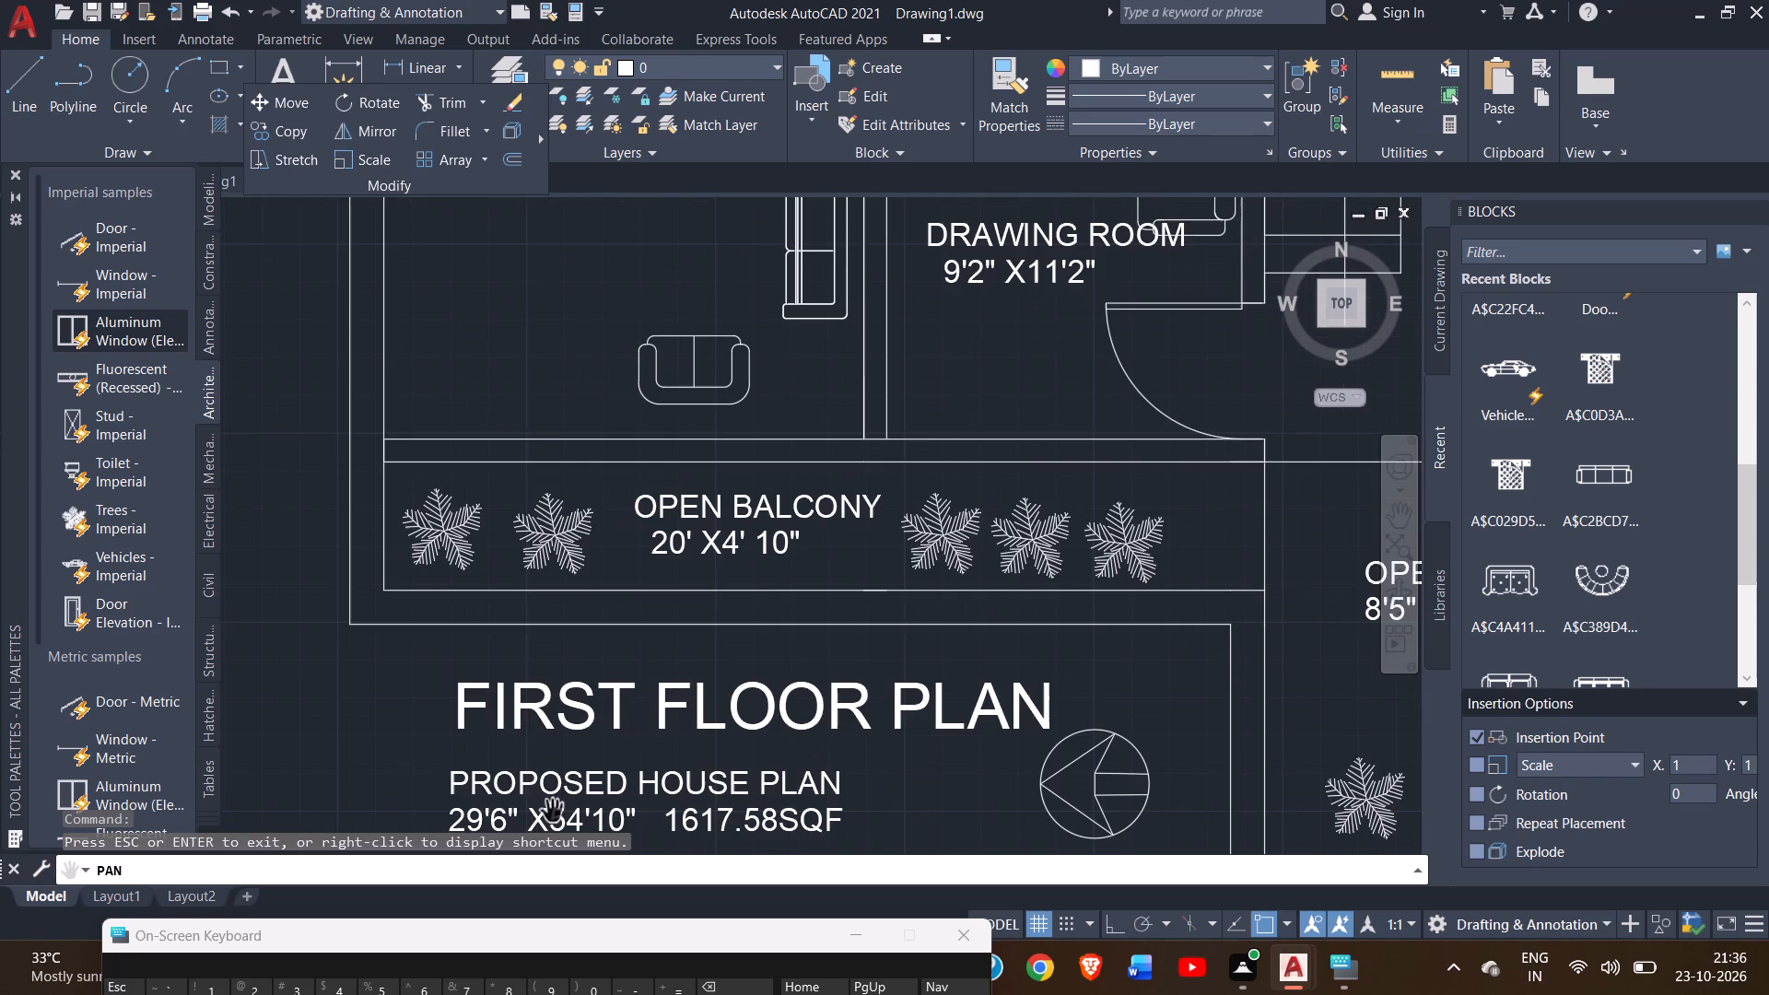
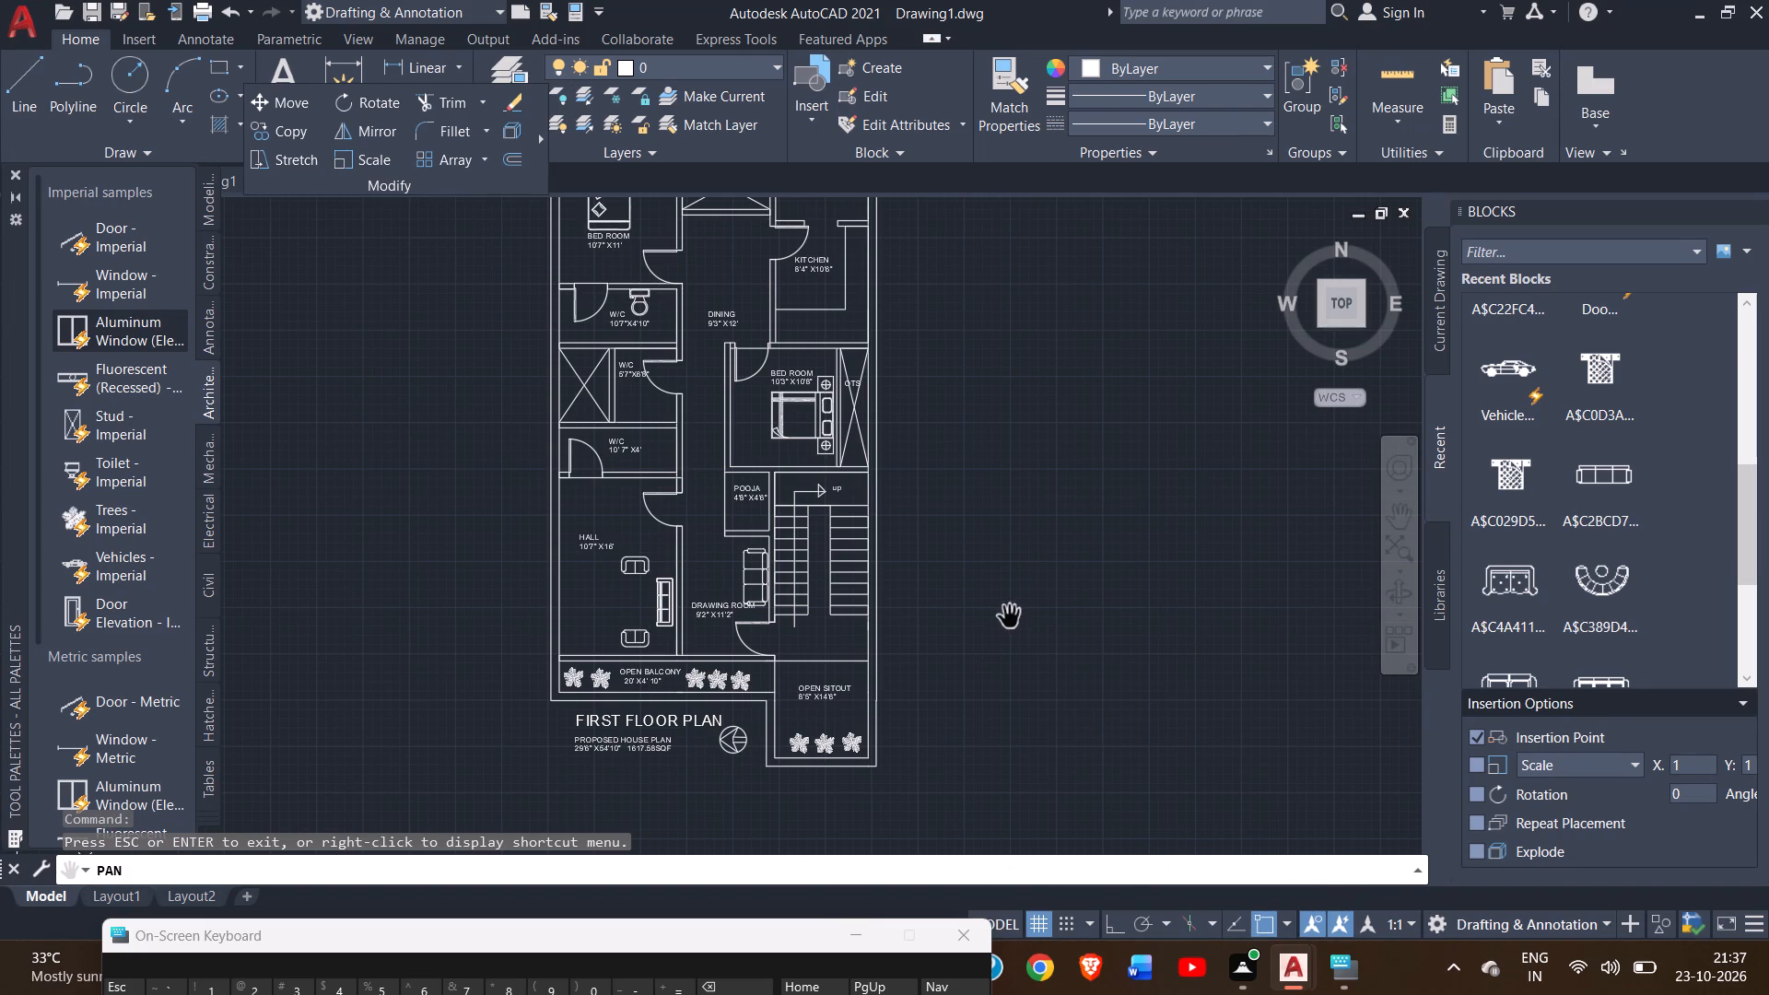
Examine the first floor plan, checking the kitchen, bedrooms, W/Cs, hall, open balcony and title text.
{"action": "left_click_drag", "start_coordinate": [1013, 540], "coordinate": [1012, 593]}
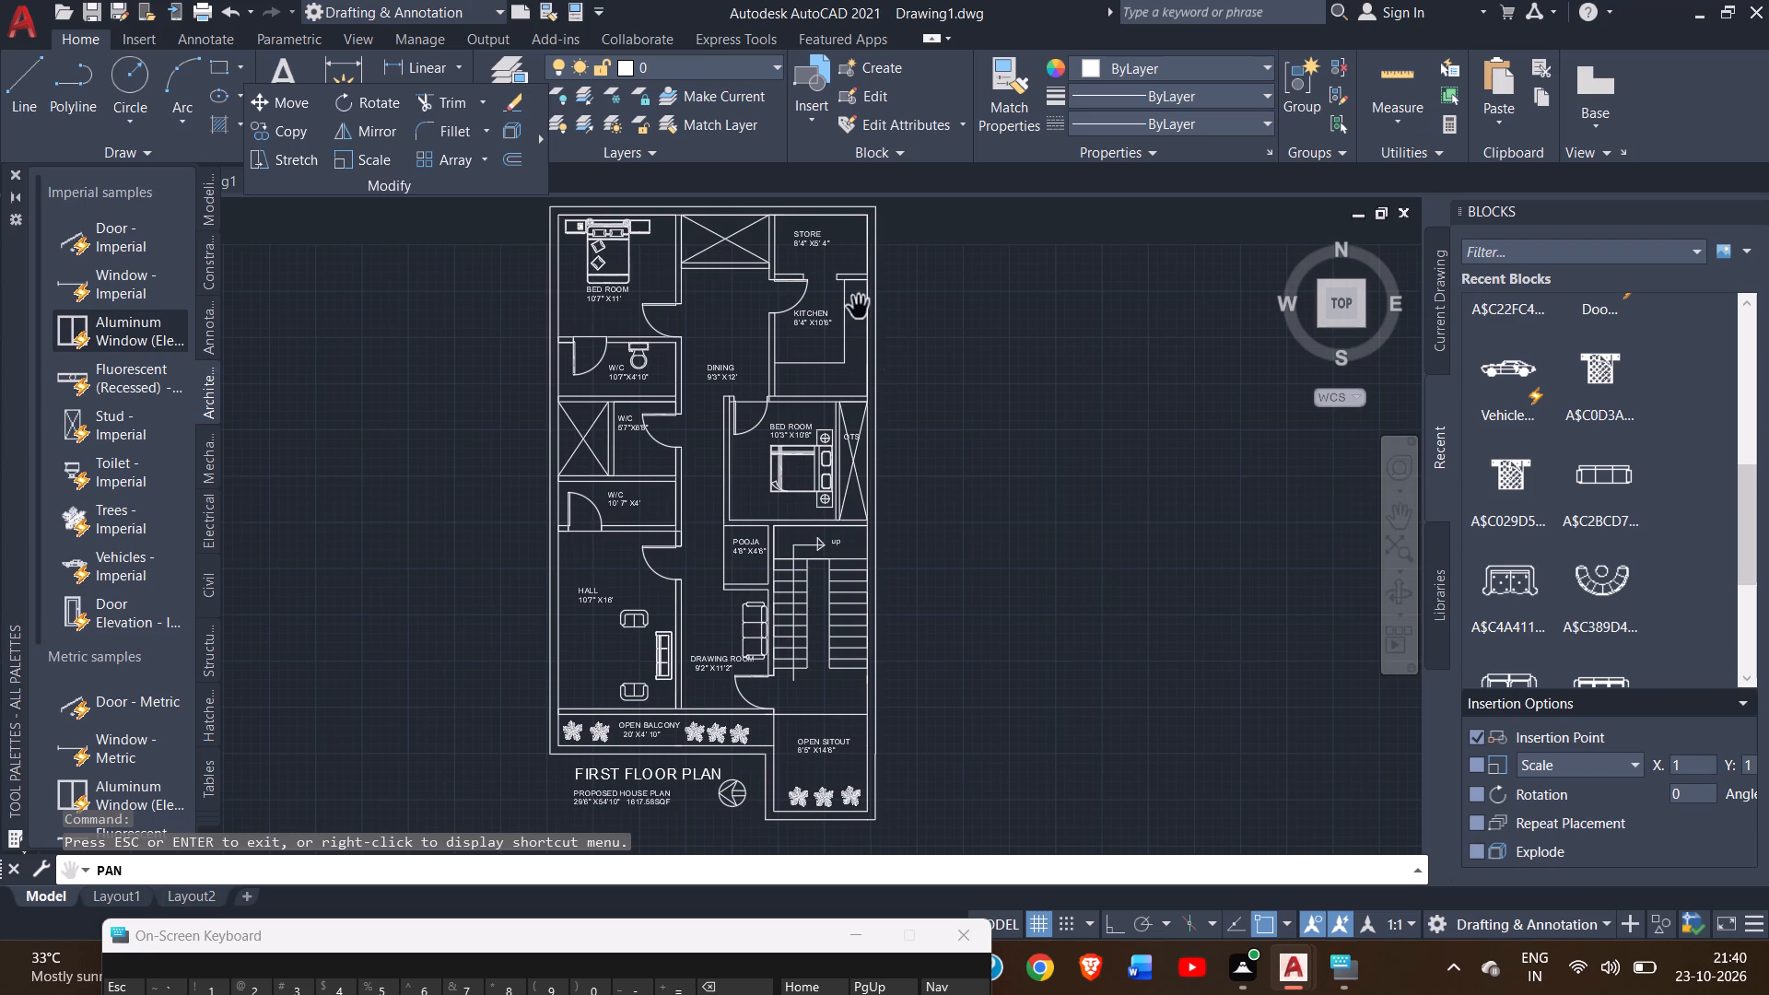
{"action": "scroll", "coordinate": [857, 305], "scroll_direction": "up", "scroll_amount": 3, "text": "ctrl"}
{"action": "scroll", "coordinate": [857, 305], "scroll_direction": "down", "scroll_amount": 3, "text": "ctrl"}
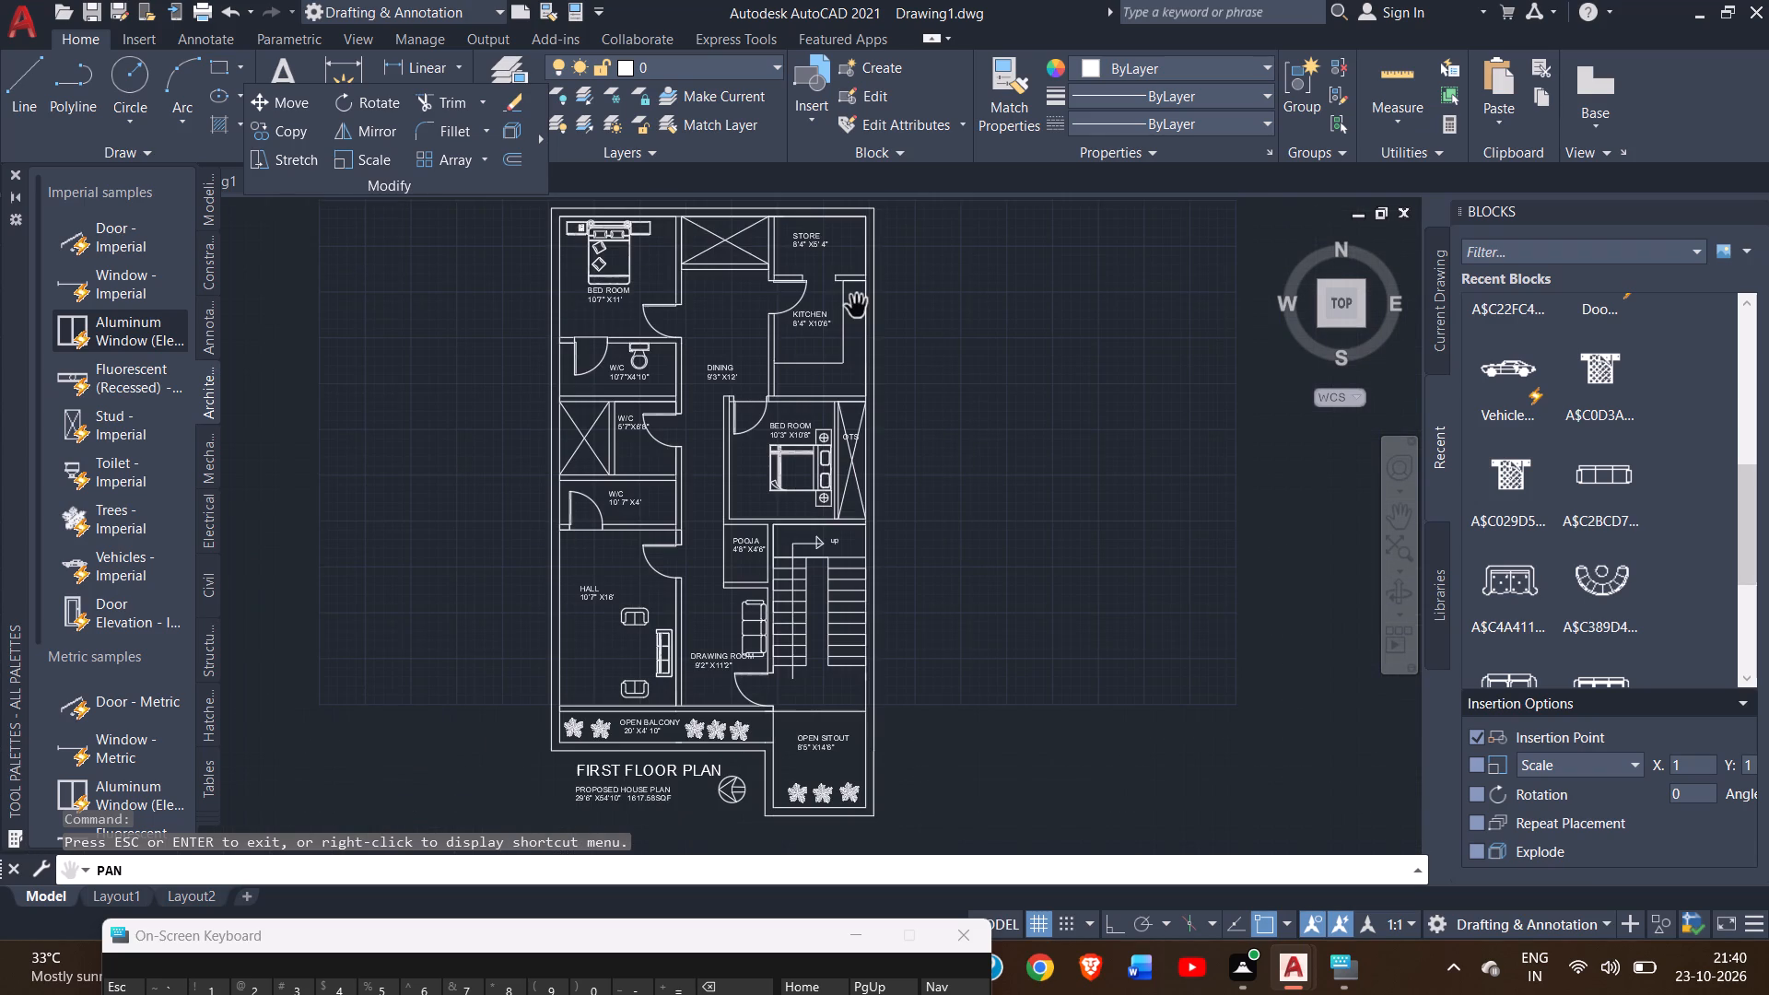
{"action": "scroll", "coordinate": [796, 286], "scroll_direction": "up", "scroll_amount": 4, "text": "ctrl"}
{"action": "scroll", "coordinate": [796, 286], "scroll_direction": "down", "scroll_amount": 2, "text": "ctrl"}
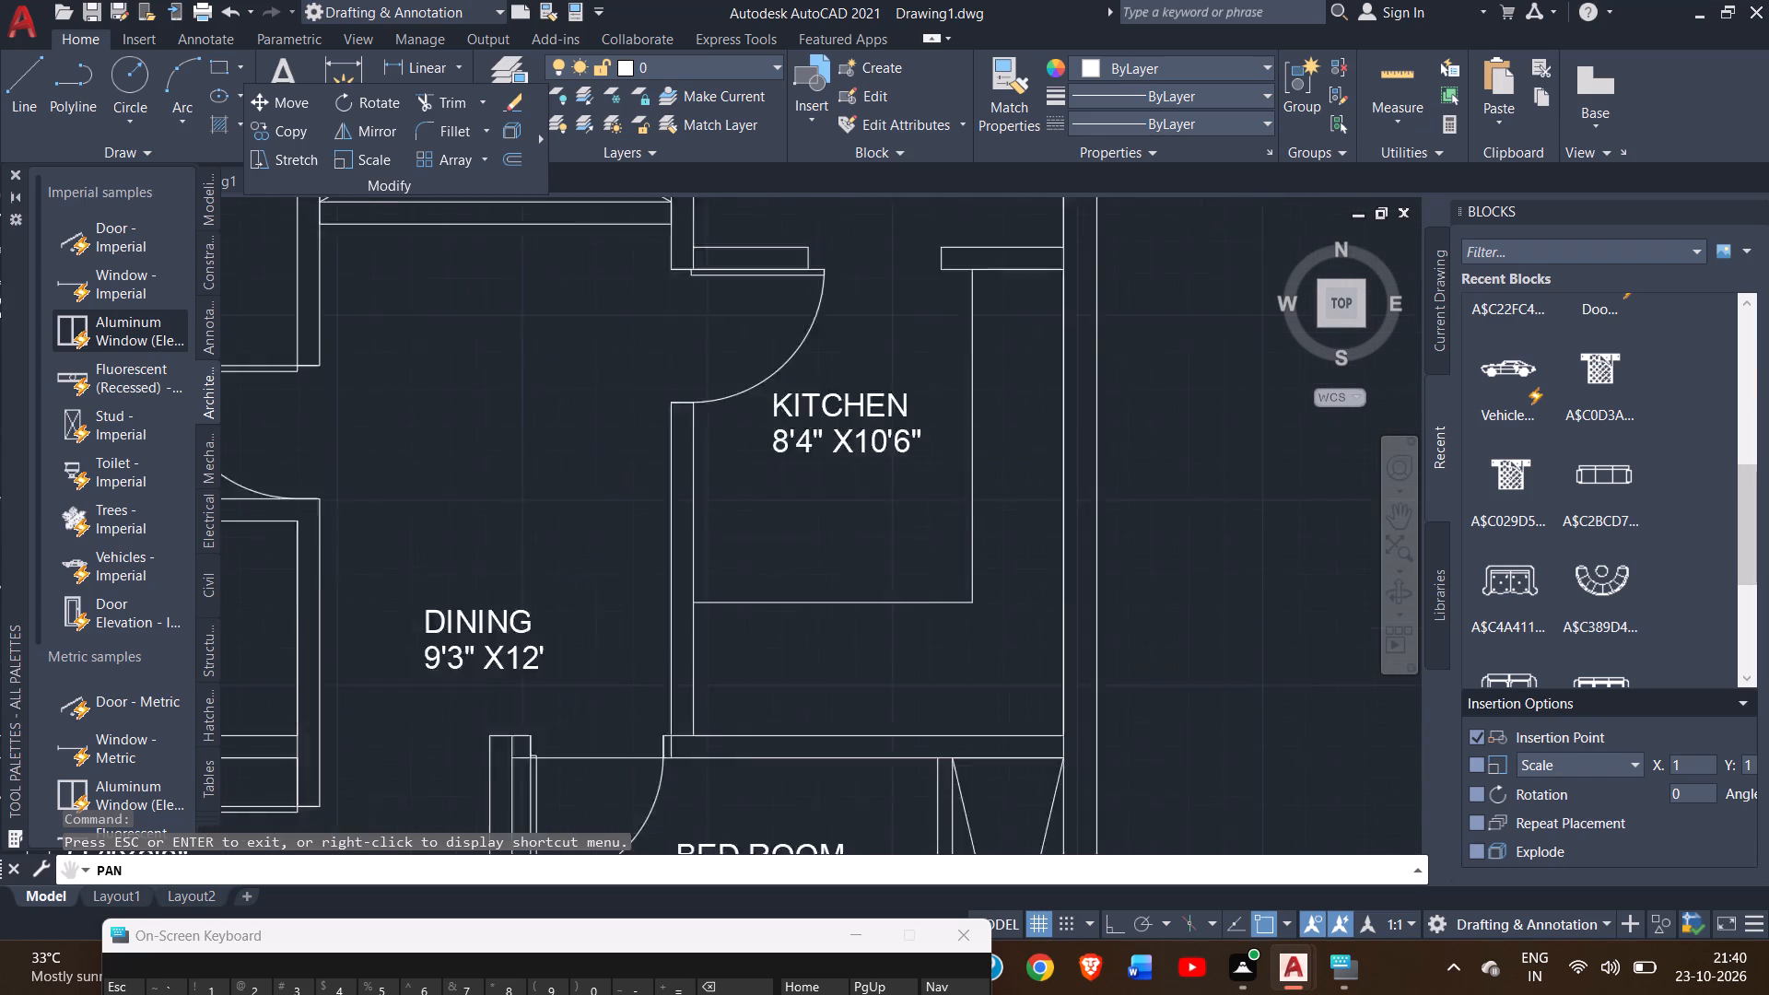
{"action": "scroll", "coordinate": [796, 286], "scroll_direction": "down", "scroll_amount": 1, "text": "ctrl"}
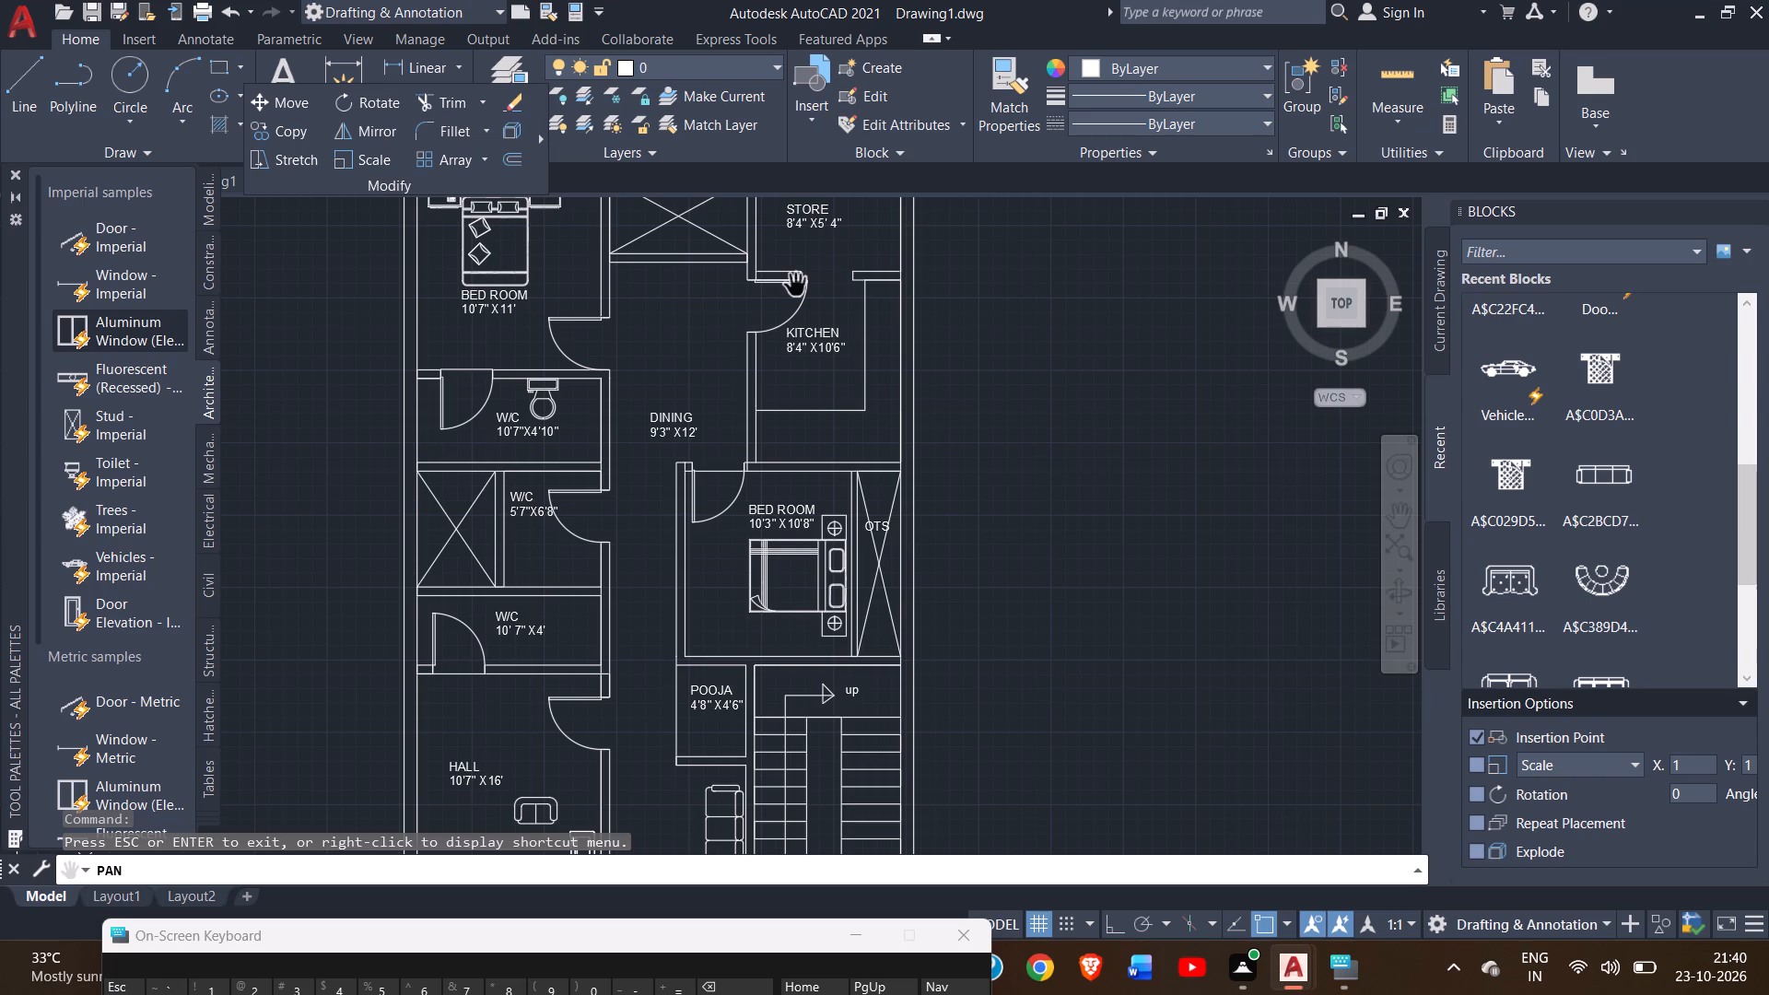
{"action": "scroll", "coordinate": [761, 300], "scroll_direction": "down", "scroll_amount": 1, "text": "ctrl"}
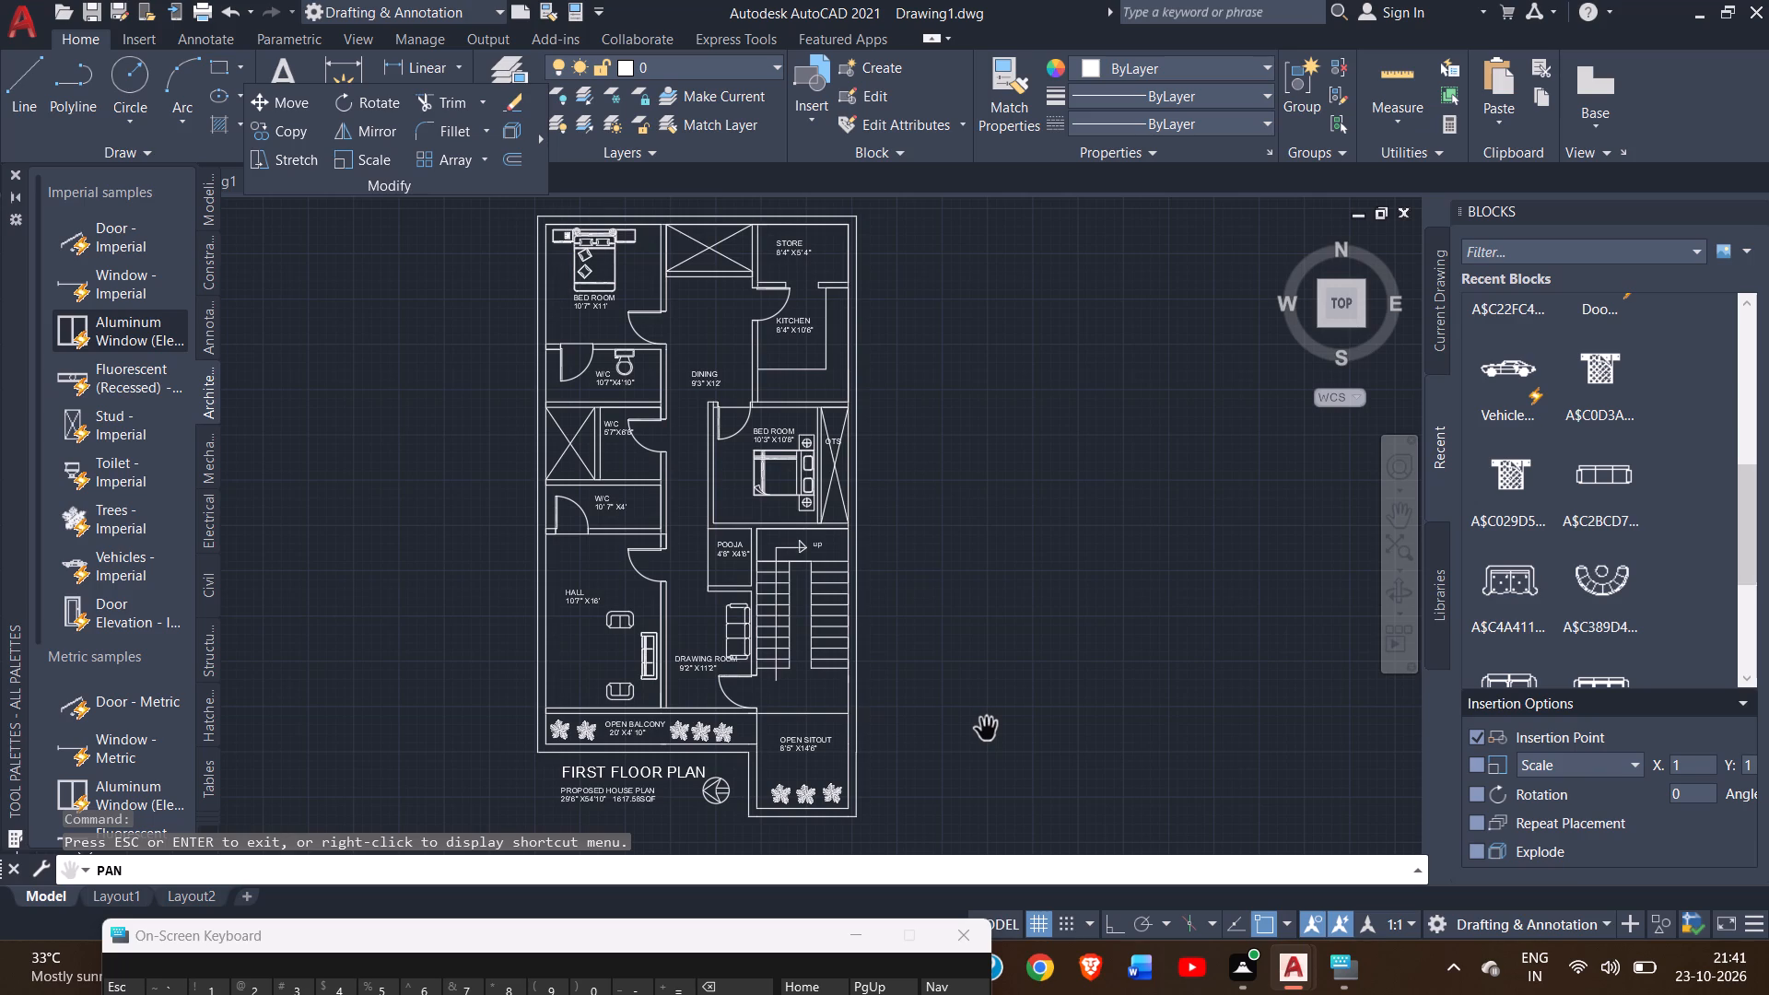
{"action": "scroll", "coordinate": [987, 730], "scroll_direction": "down", "scroll_amount": 6}
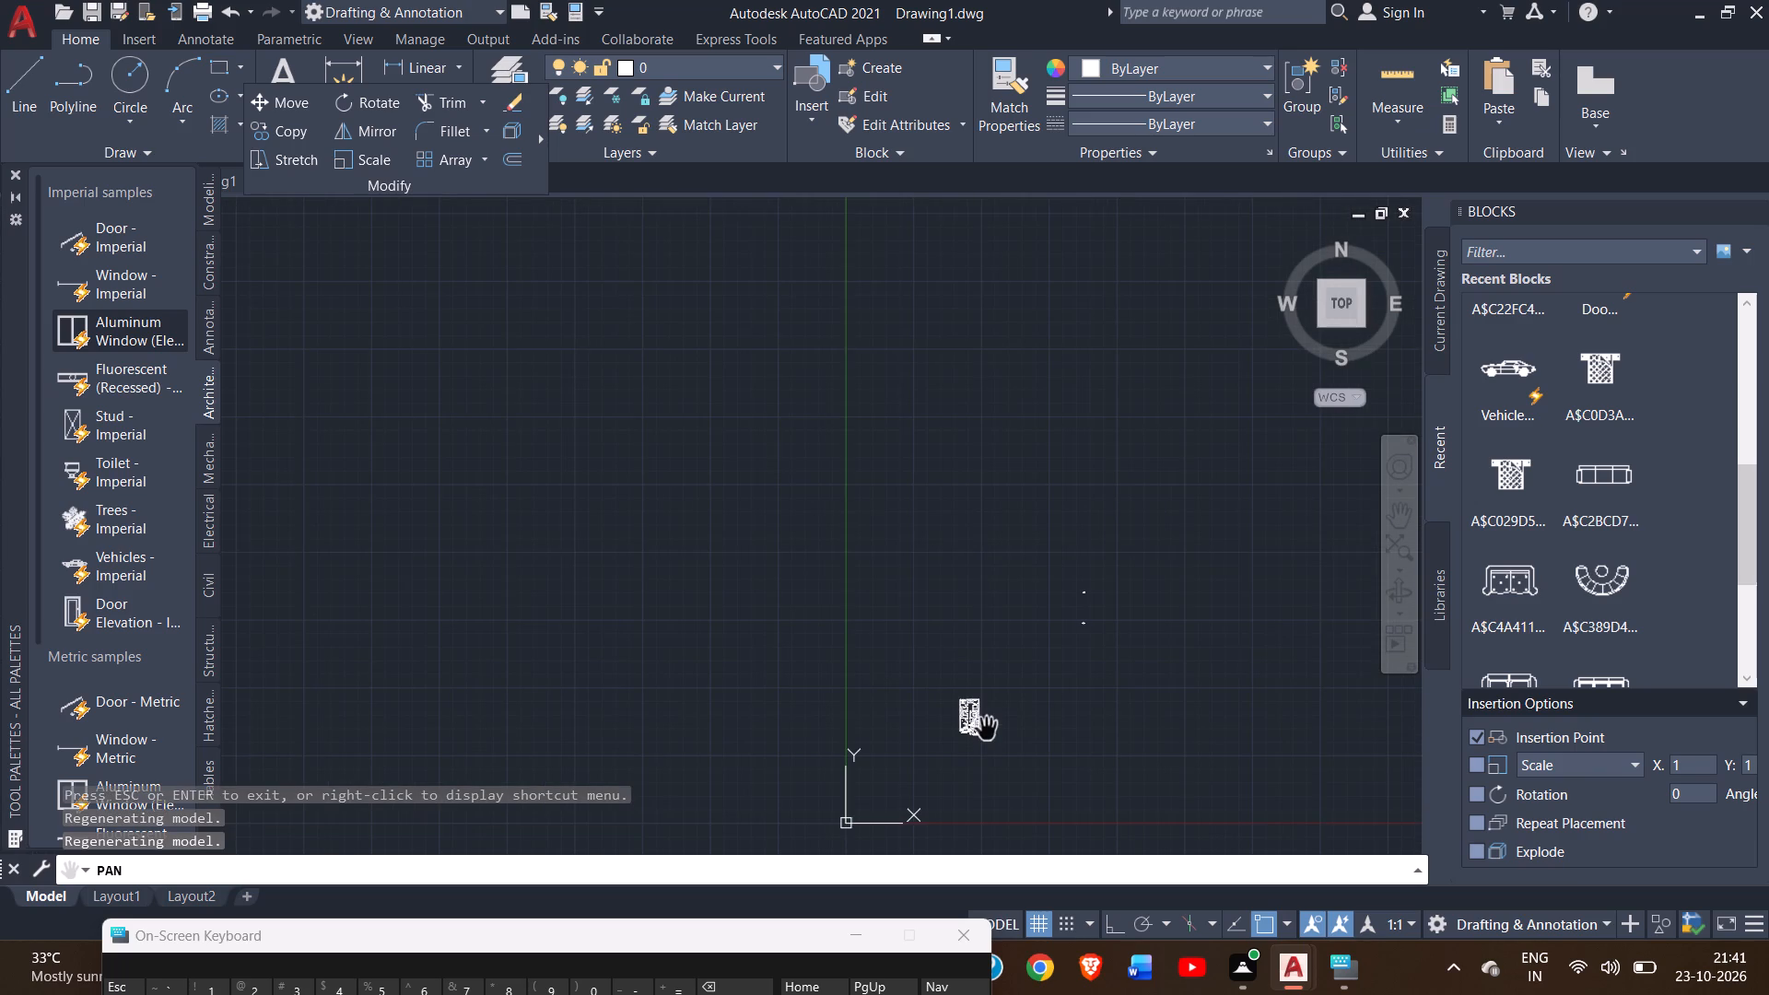
{"action": "scroll", "coordinate": [987, 730], "scroll_direction": "up", "scroll_amount": 5, "text": "ctrl"}
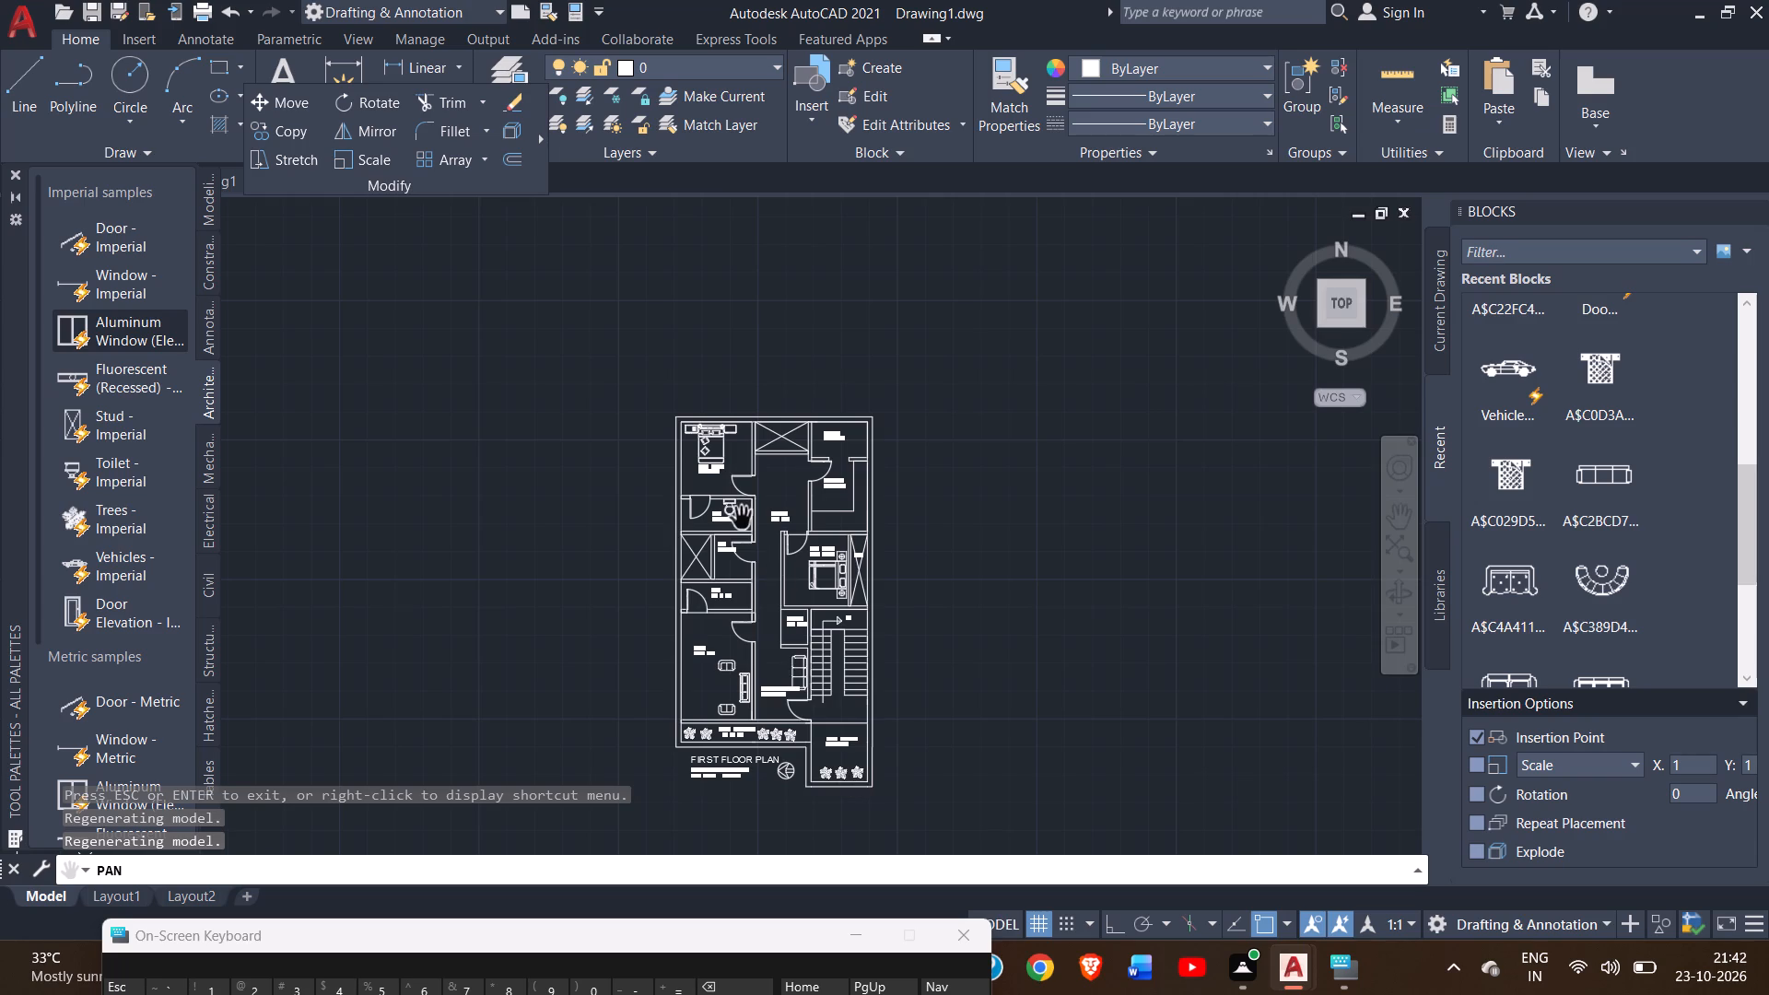
{"action": "scroll", "coordinate": [740, 515], "scroll_direction": "up", "scroll_amount": 2, "text": "ctrl"}
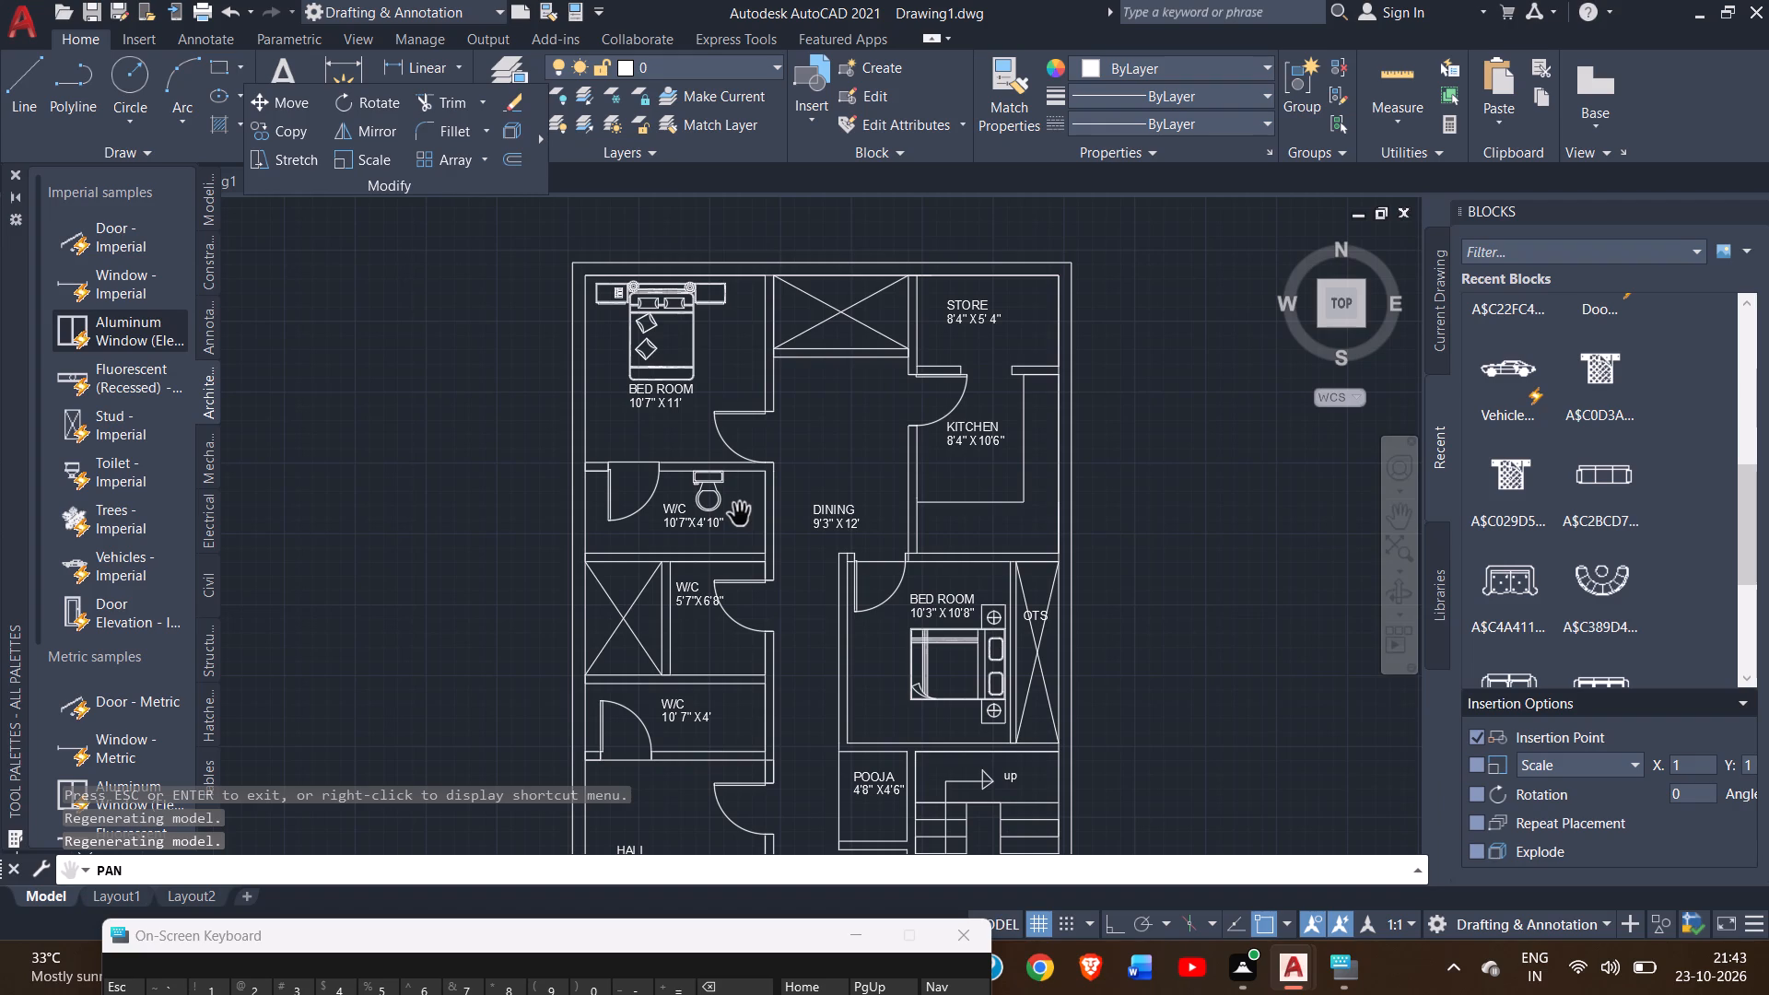
{"action": "scroll", "coordinate": [722, 513], "scroll_direction": "down", "scroll_amount": 2, "text": "ctrl"}
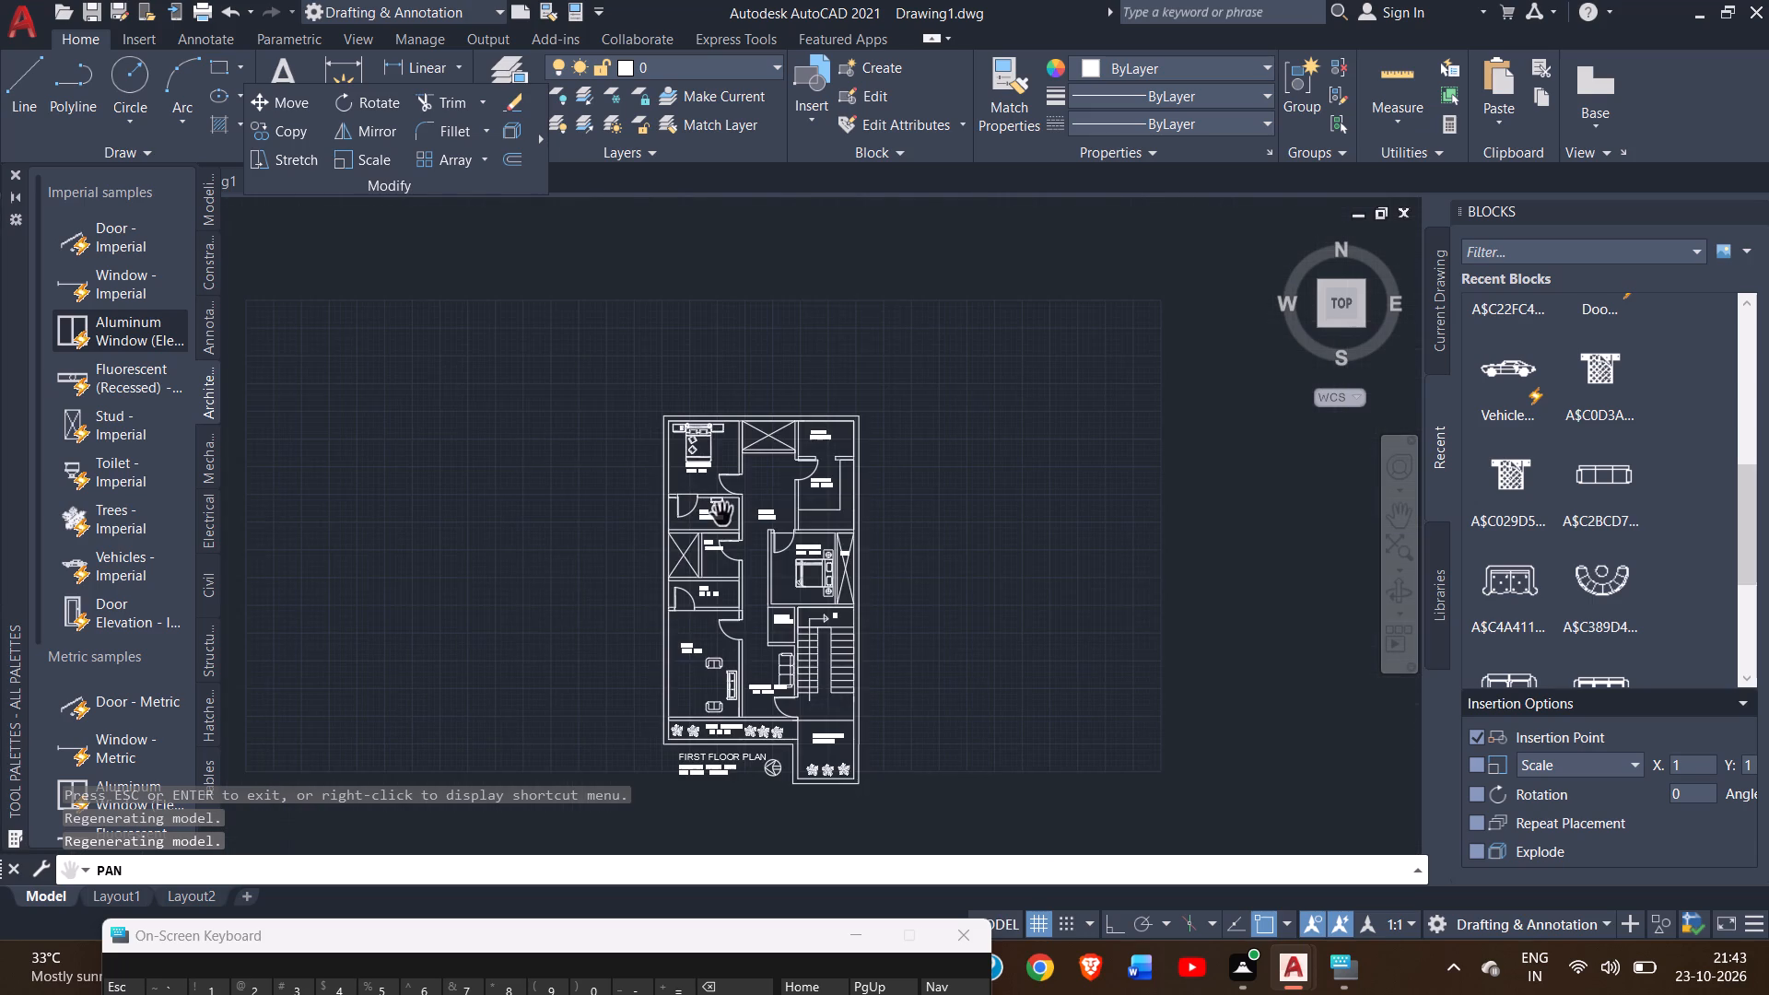
{"action": "scroll", "coordinate": [720, 743], "scroll_direction": "up", "scroll_amount": 2, "text": "ctrl"}
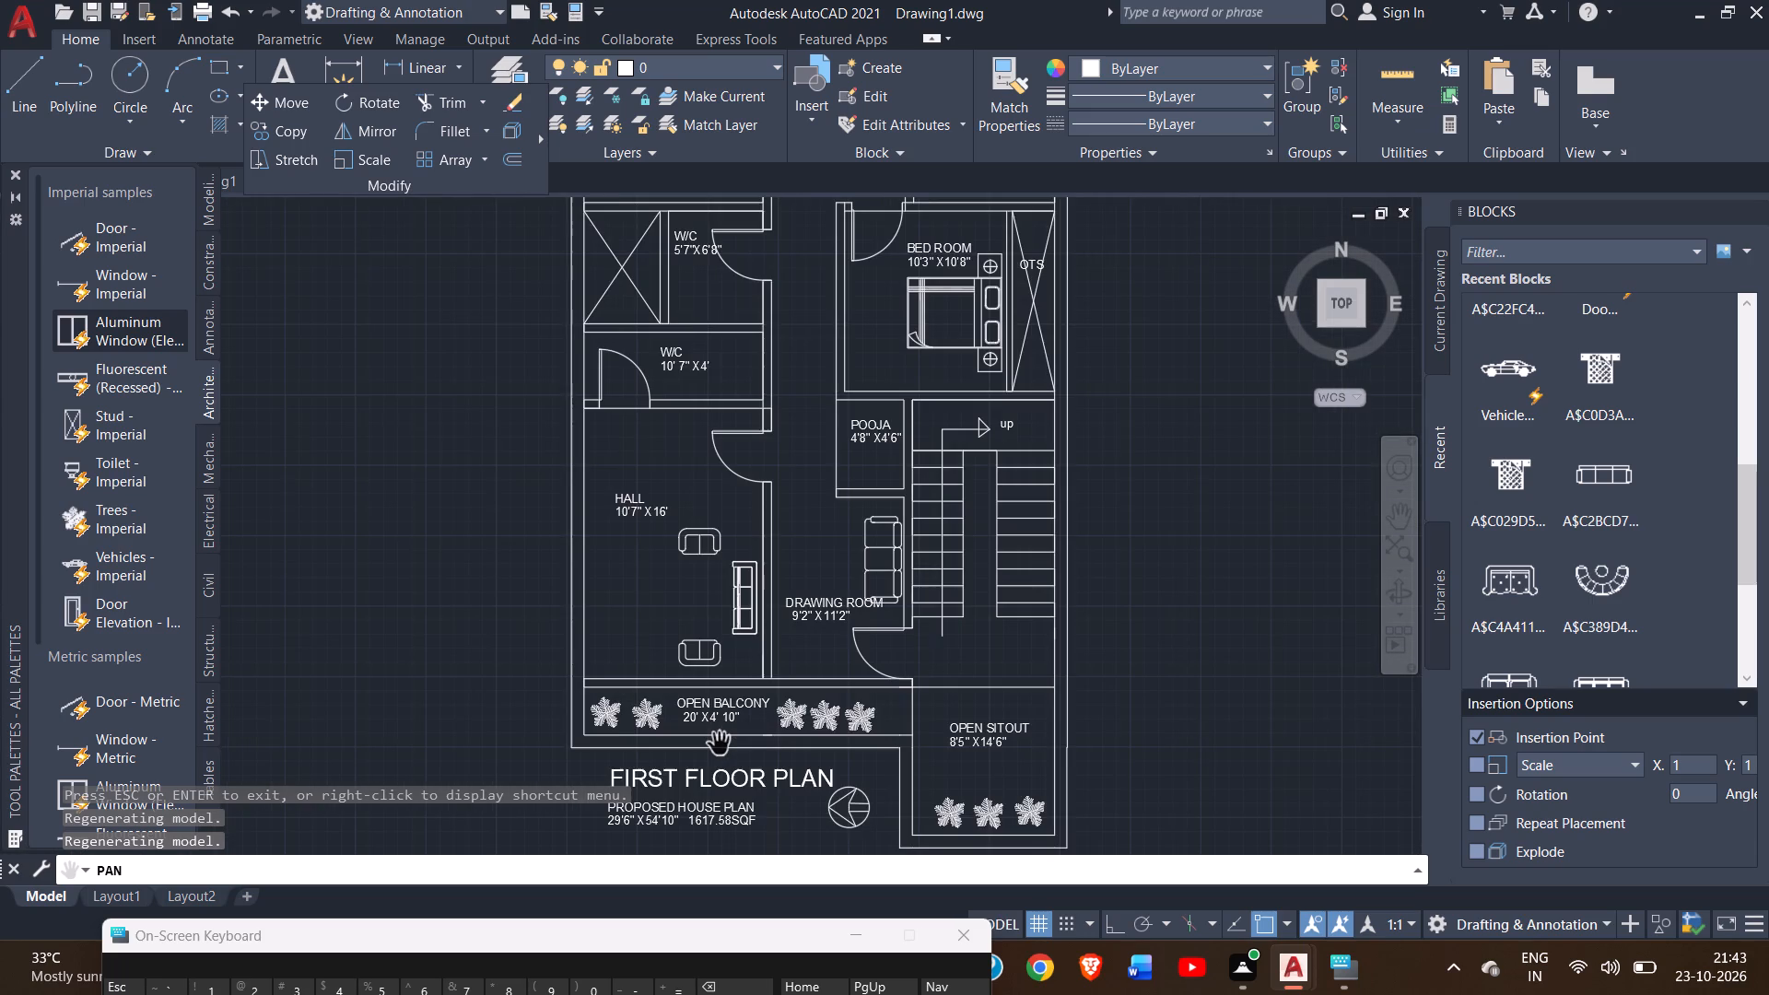
{"action": "scroll", "coordinate": [720, 743], "scroll_direction": "down", "scroll_amount": 1, "text": "ctrl"}
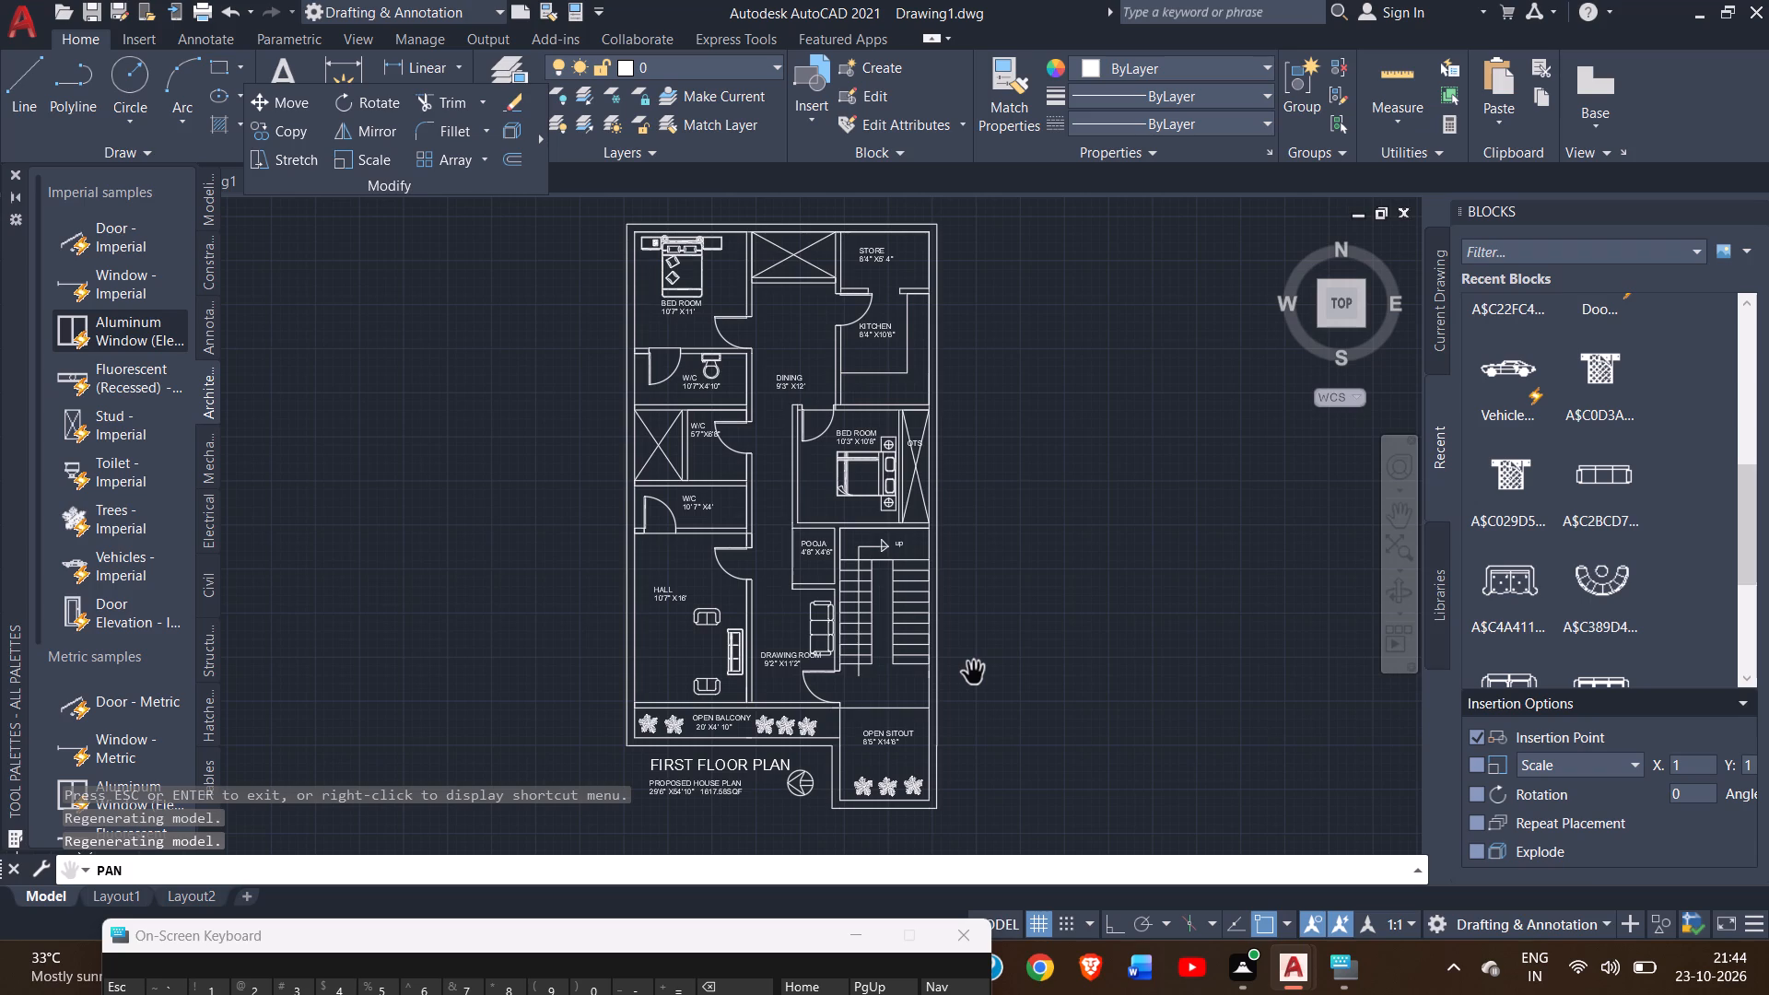
{"action": "scroll", "coordinate": [974, 673], "scroll_direction": "right", "scroll_amount": 1}
{"action": "scroll", "coordinate": [867, 478], "scroll_direction": "up", "scroll_amount": 2, "text": "ctrl"}
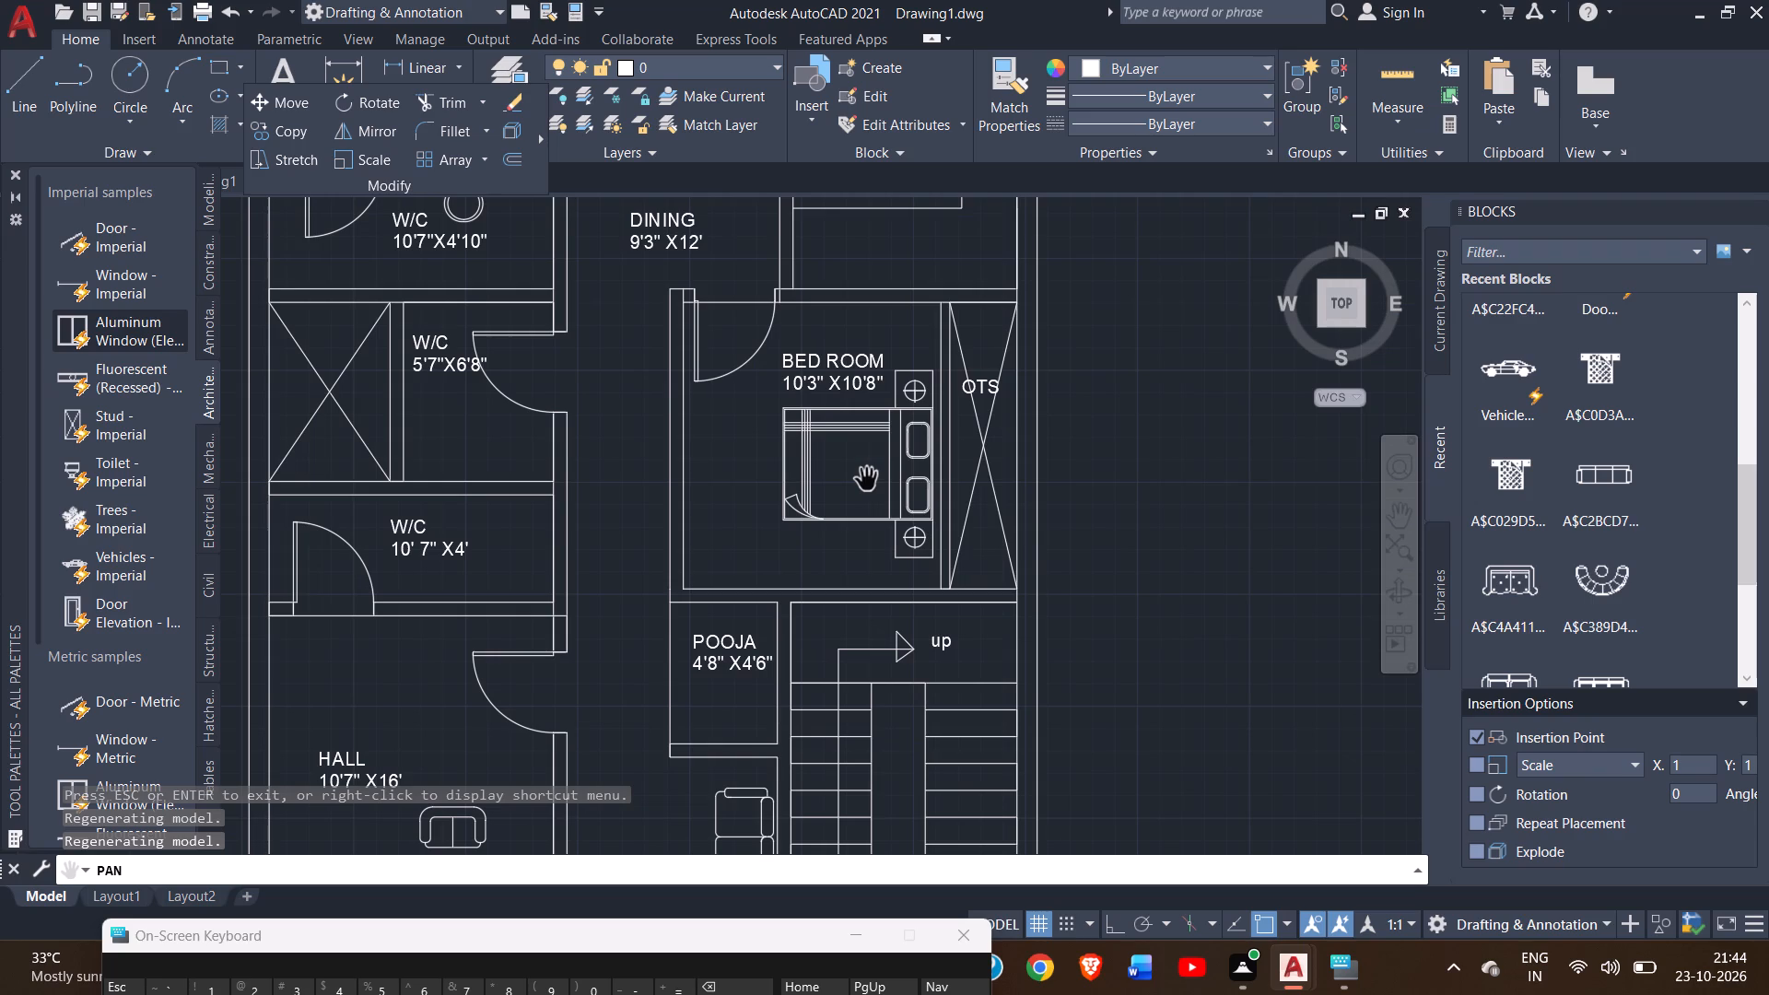
{"action": "scroll", "coordinate": [867, 478], "scroll_direction": "down", "scroll_amount": 3, "text": "ctrl"}
{"action": "scroll", "coordinate": [867, 478], "scroll_direction": "up", "scroll_amount": 1, "text": "ctrl"}
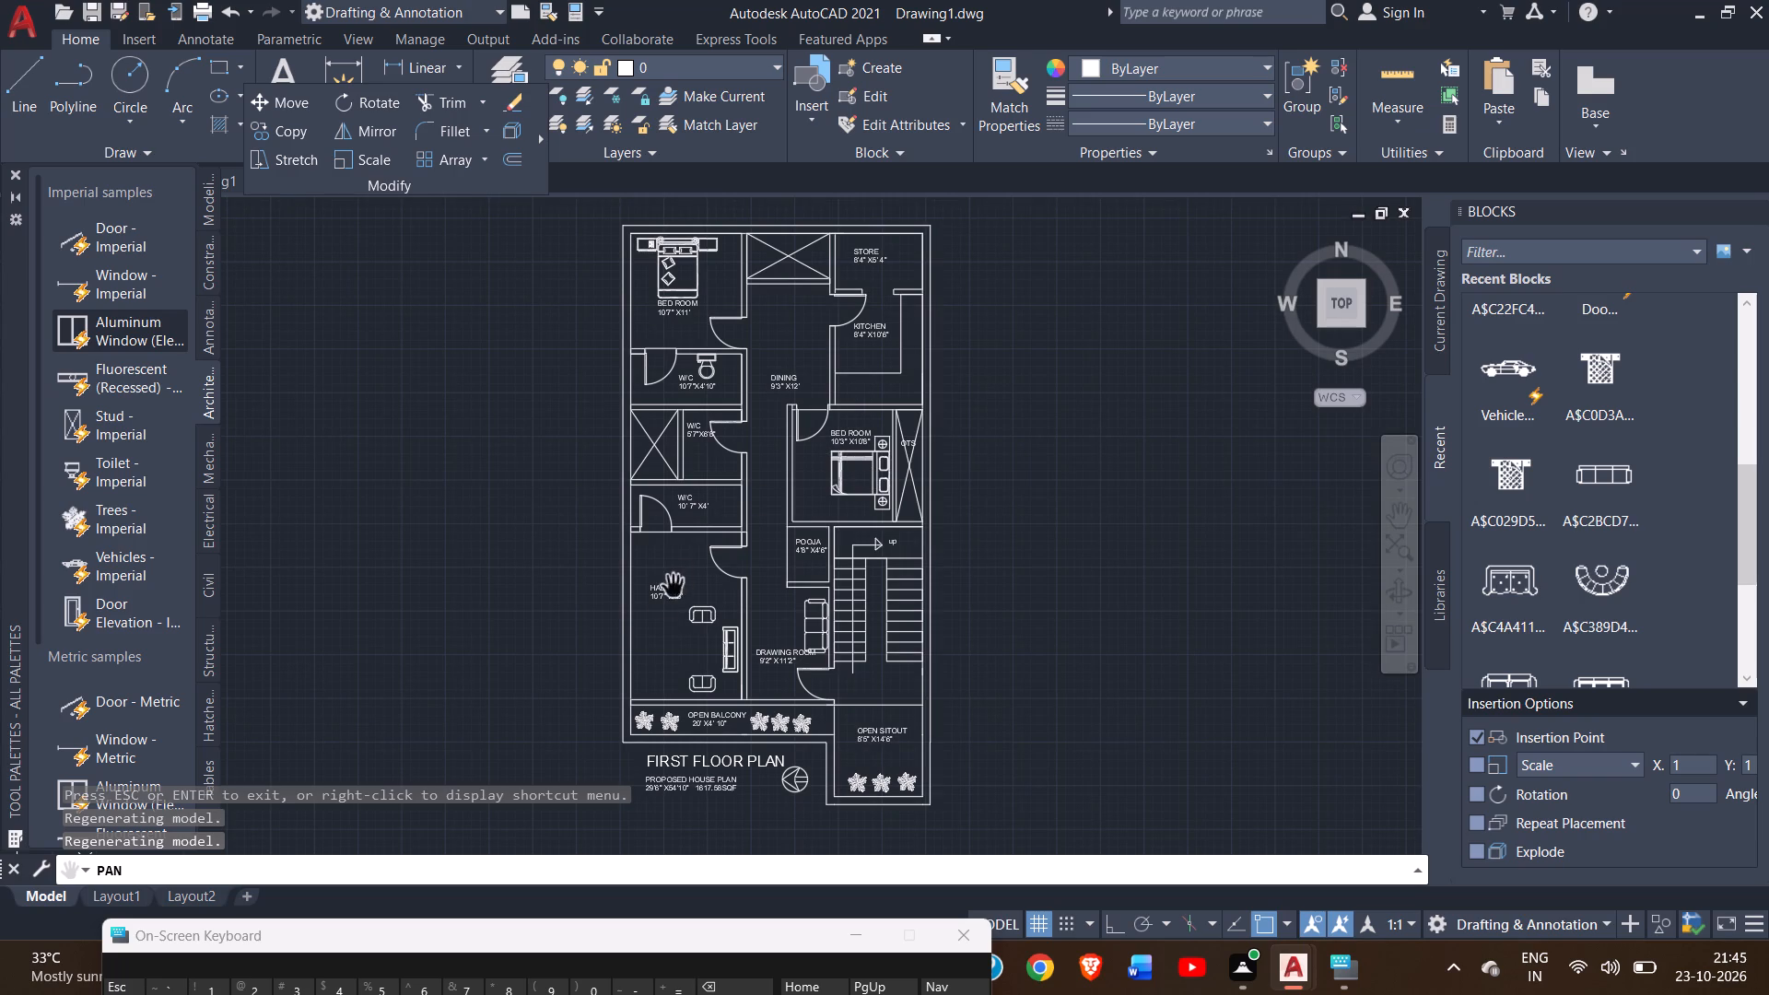
Exit the active Pan command.
{"action": "right_click", "coordinate": [460, 621]}
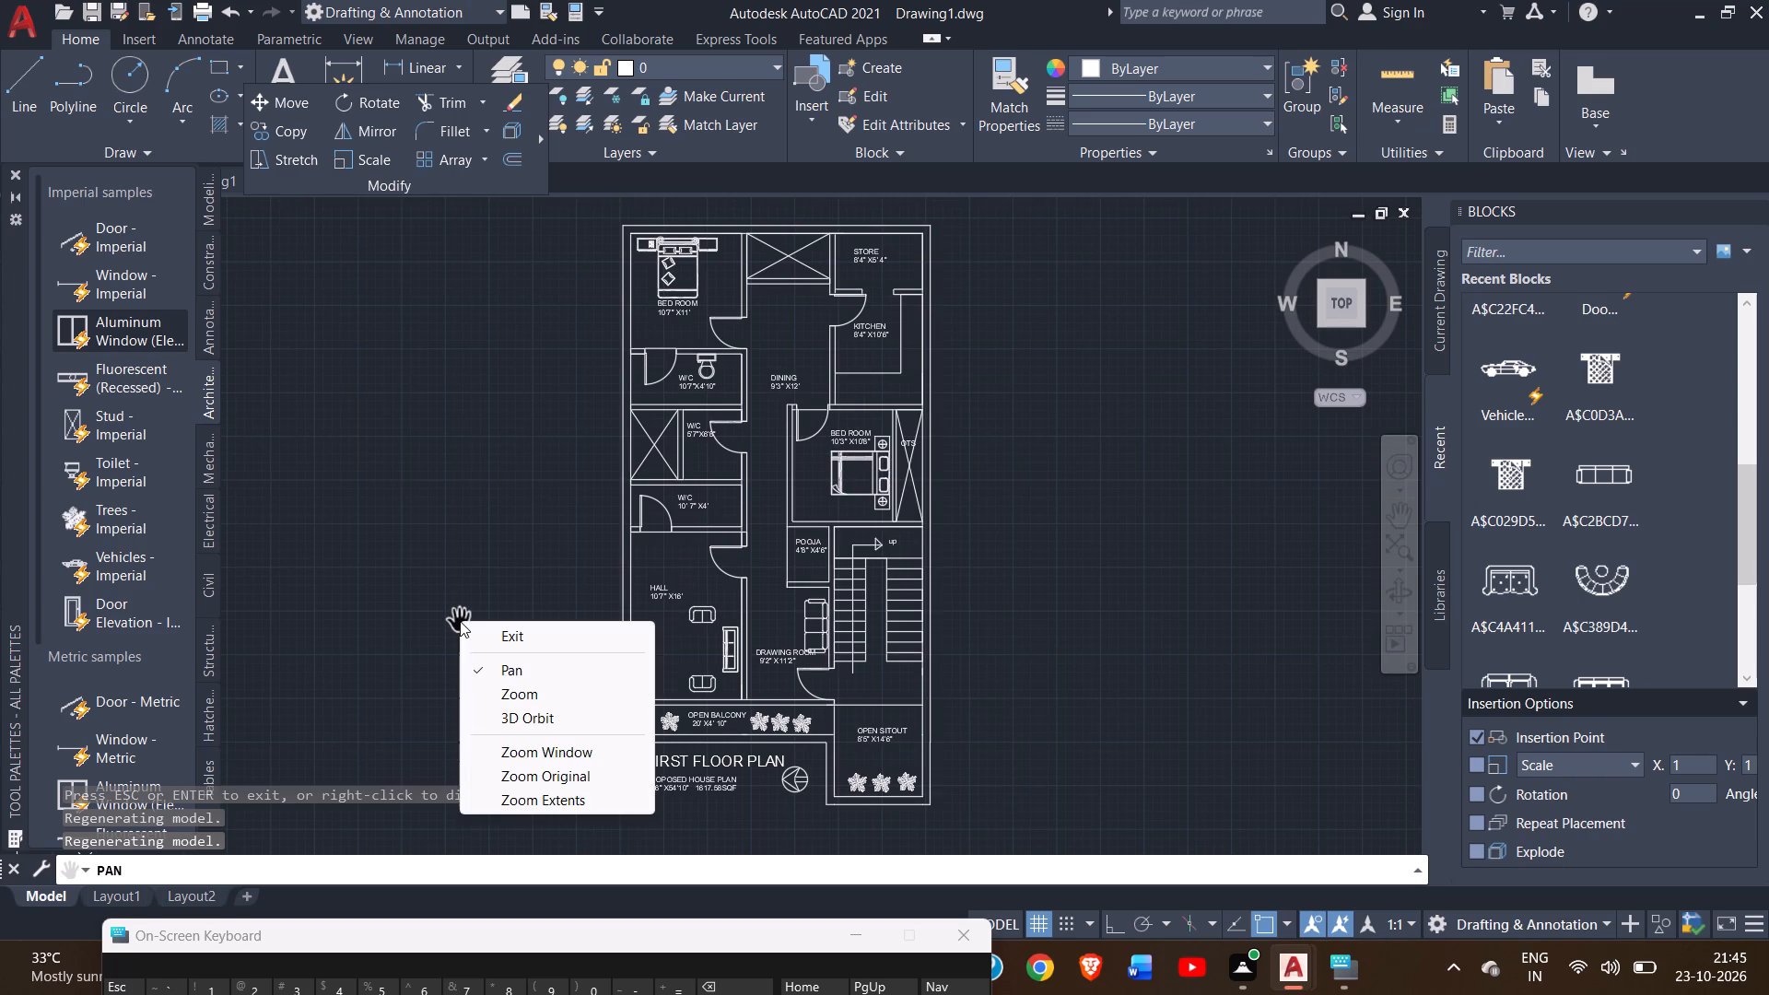
{"action": "double_click", "coordinate": [460, 621]}
{"action": "left_click_drag", "start_coordinate": [460, 621], "coordinate": [437, 586]}
{"action": "triple_click", "coordinate": [437, 586]}
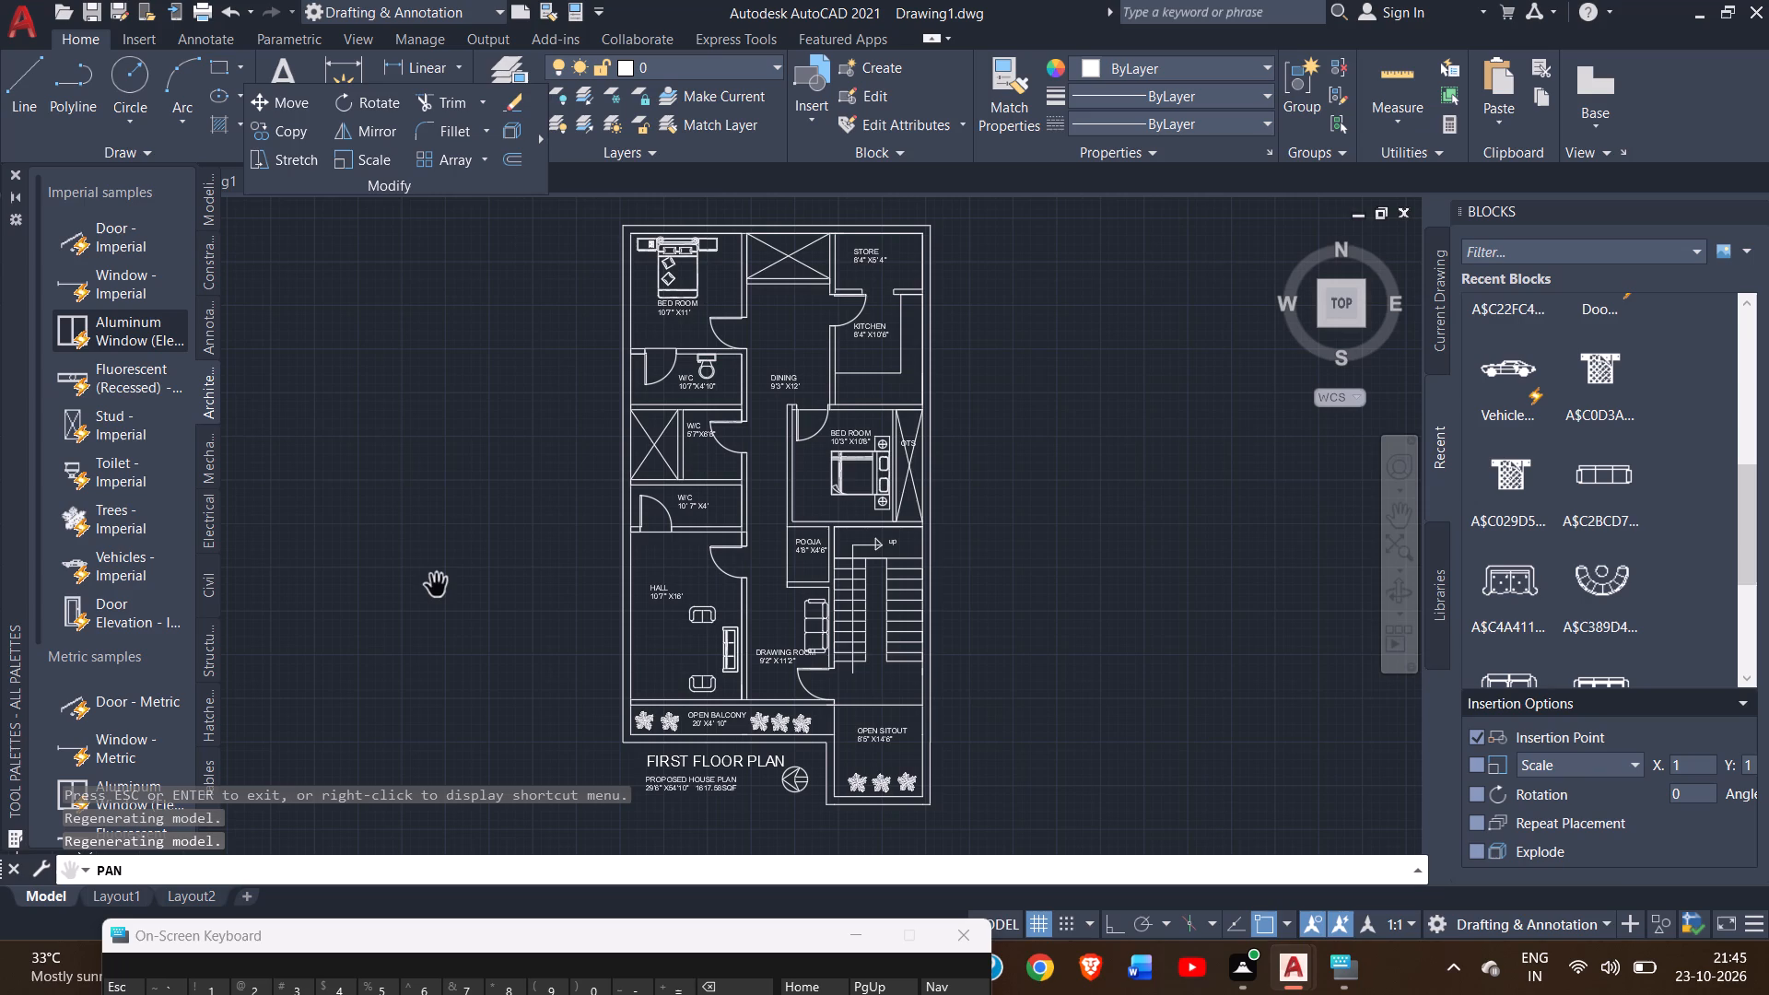
{"action": "double_click", "coordinate": [437, 586]}
{"action": "left_click", "coordinate": [437, 586]}
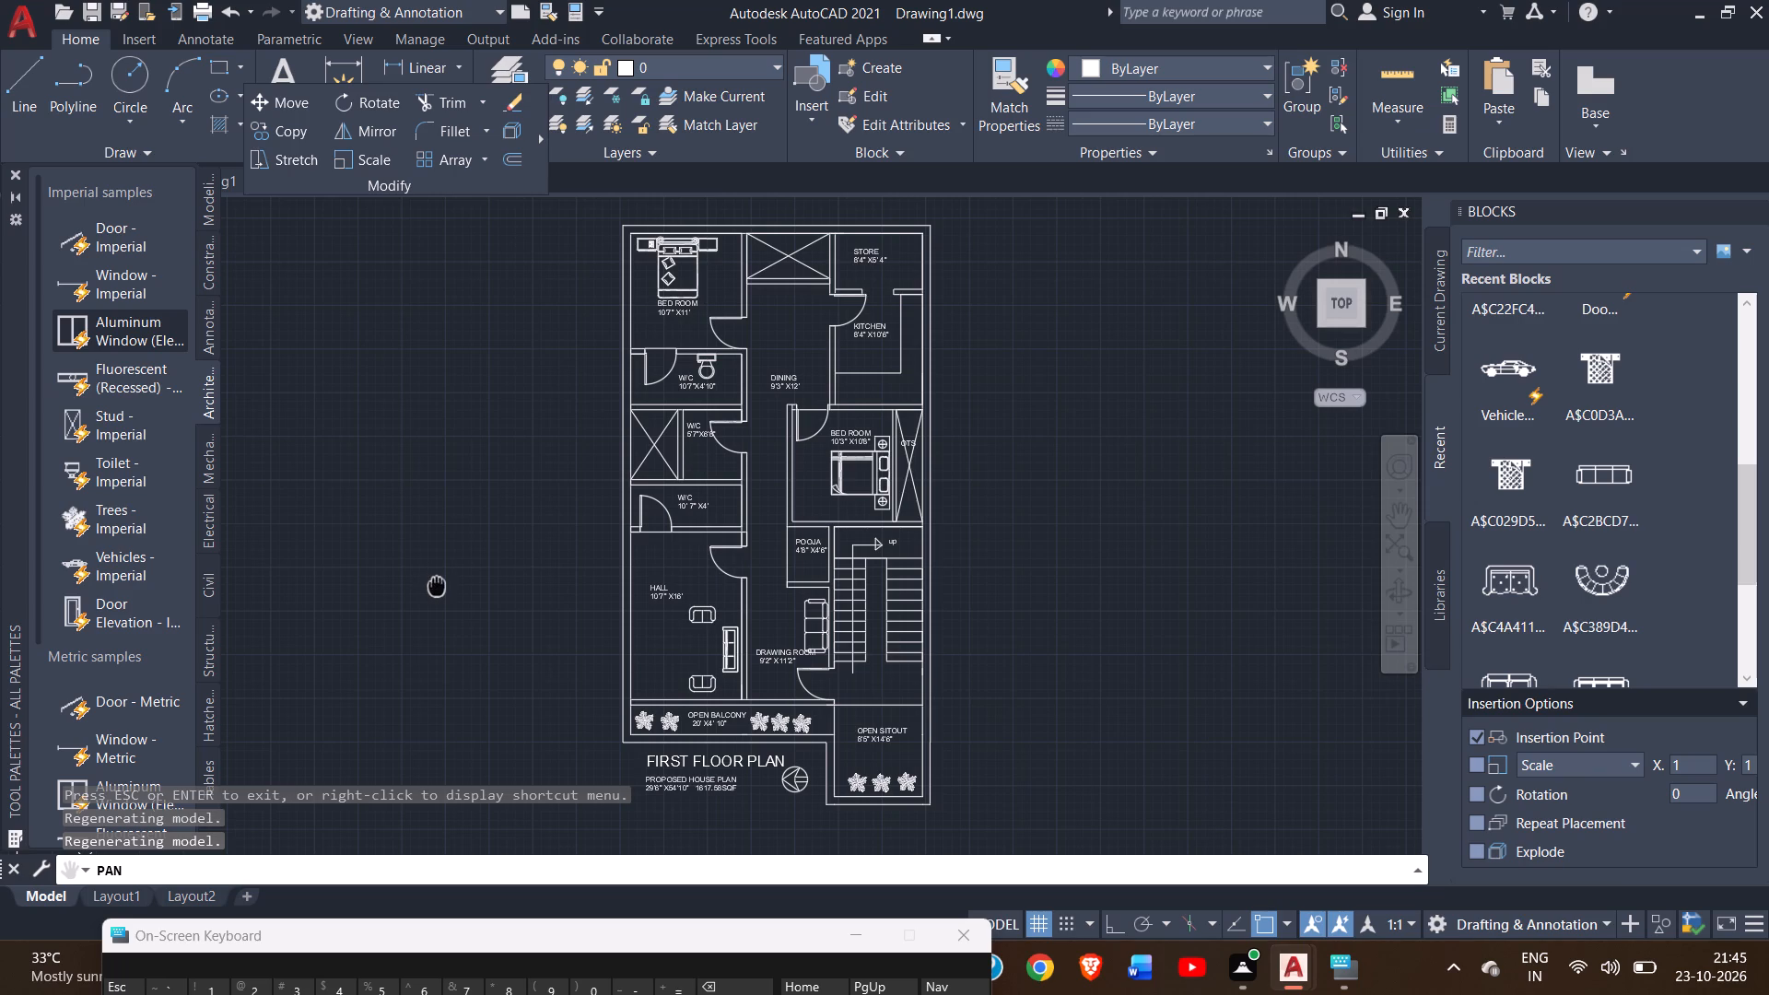
{"action": "left_click", "coordinate": [437, 586]}
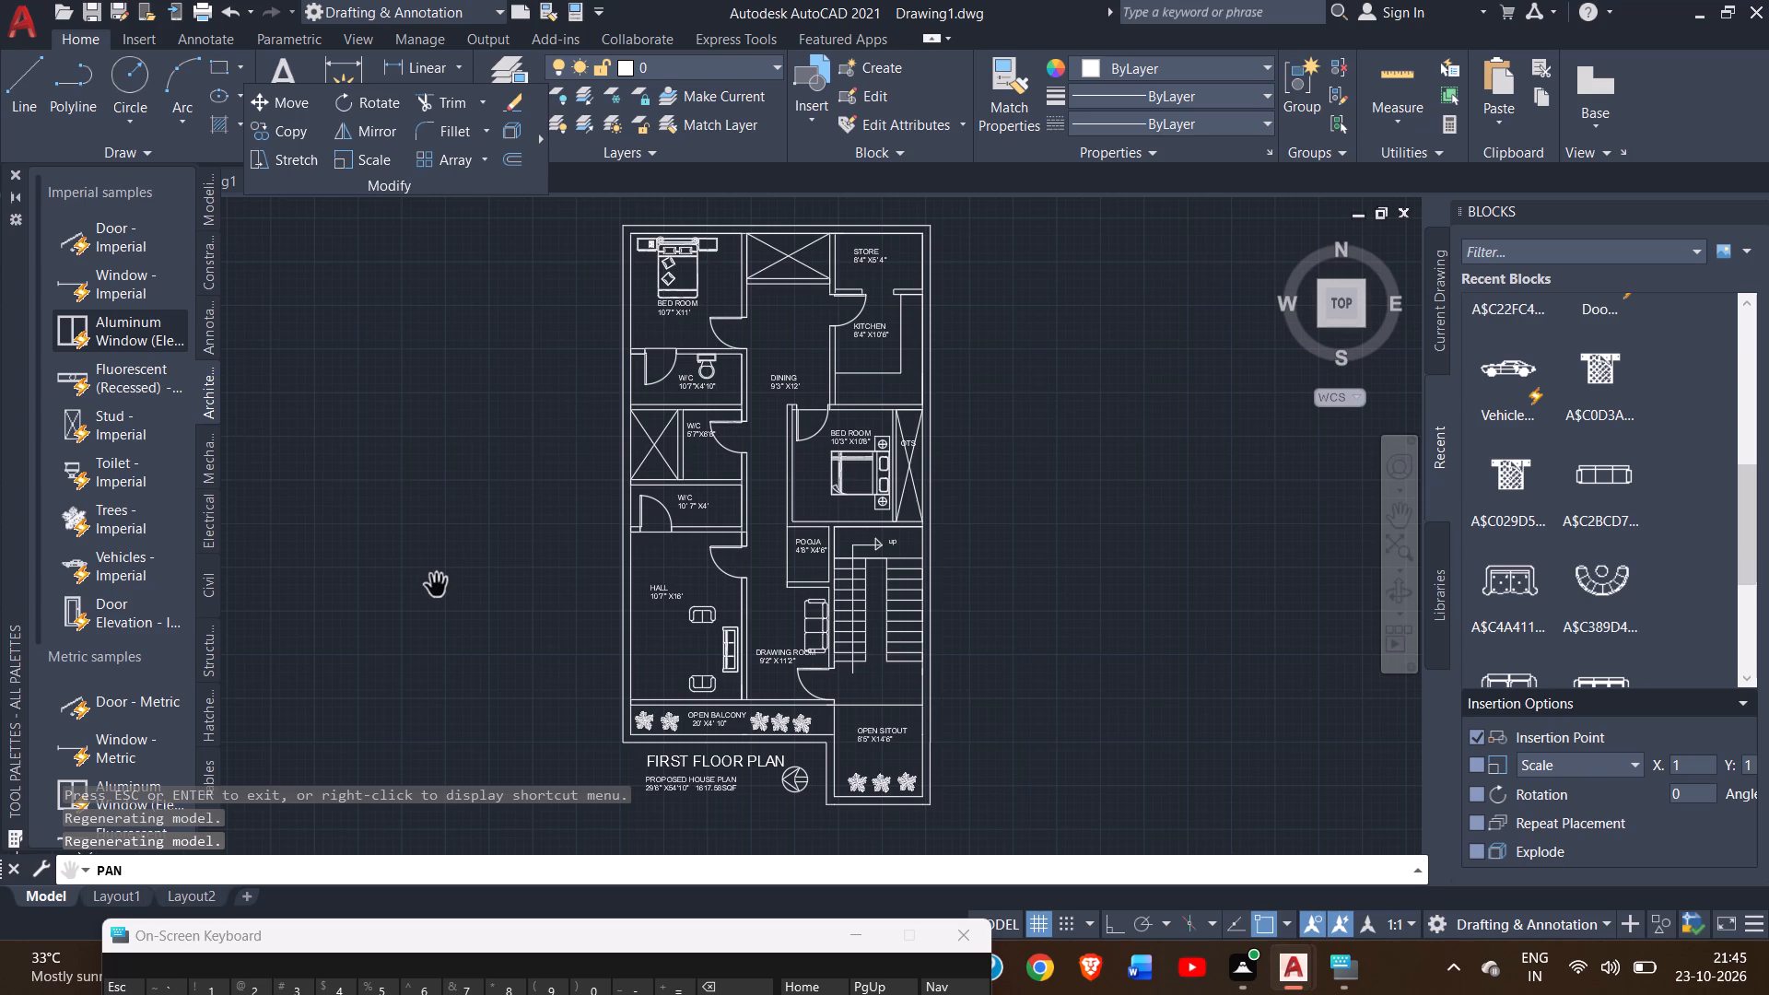
{"action": "left_click", "coordinate": [437, 586]}
{"action": "right_click", "coordinate": [1013, 502]}
{"action": "left_click", "coordinate": [1025, 513]}
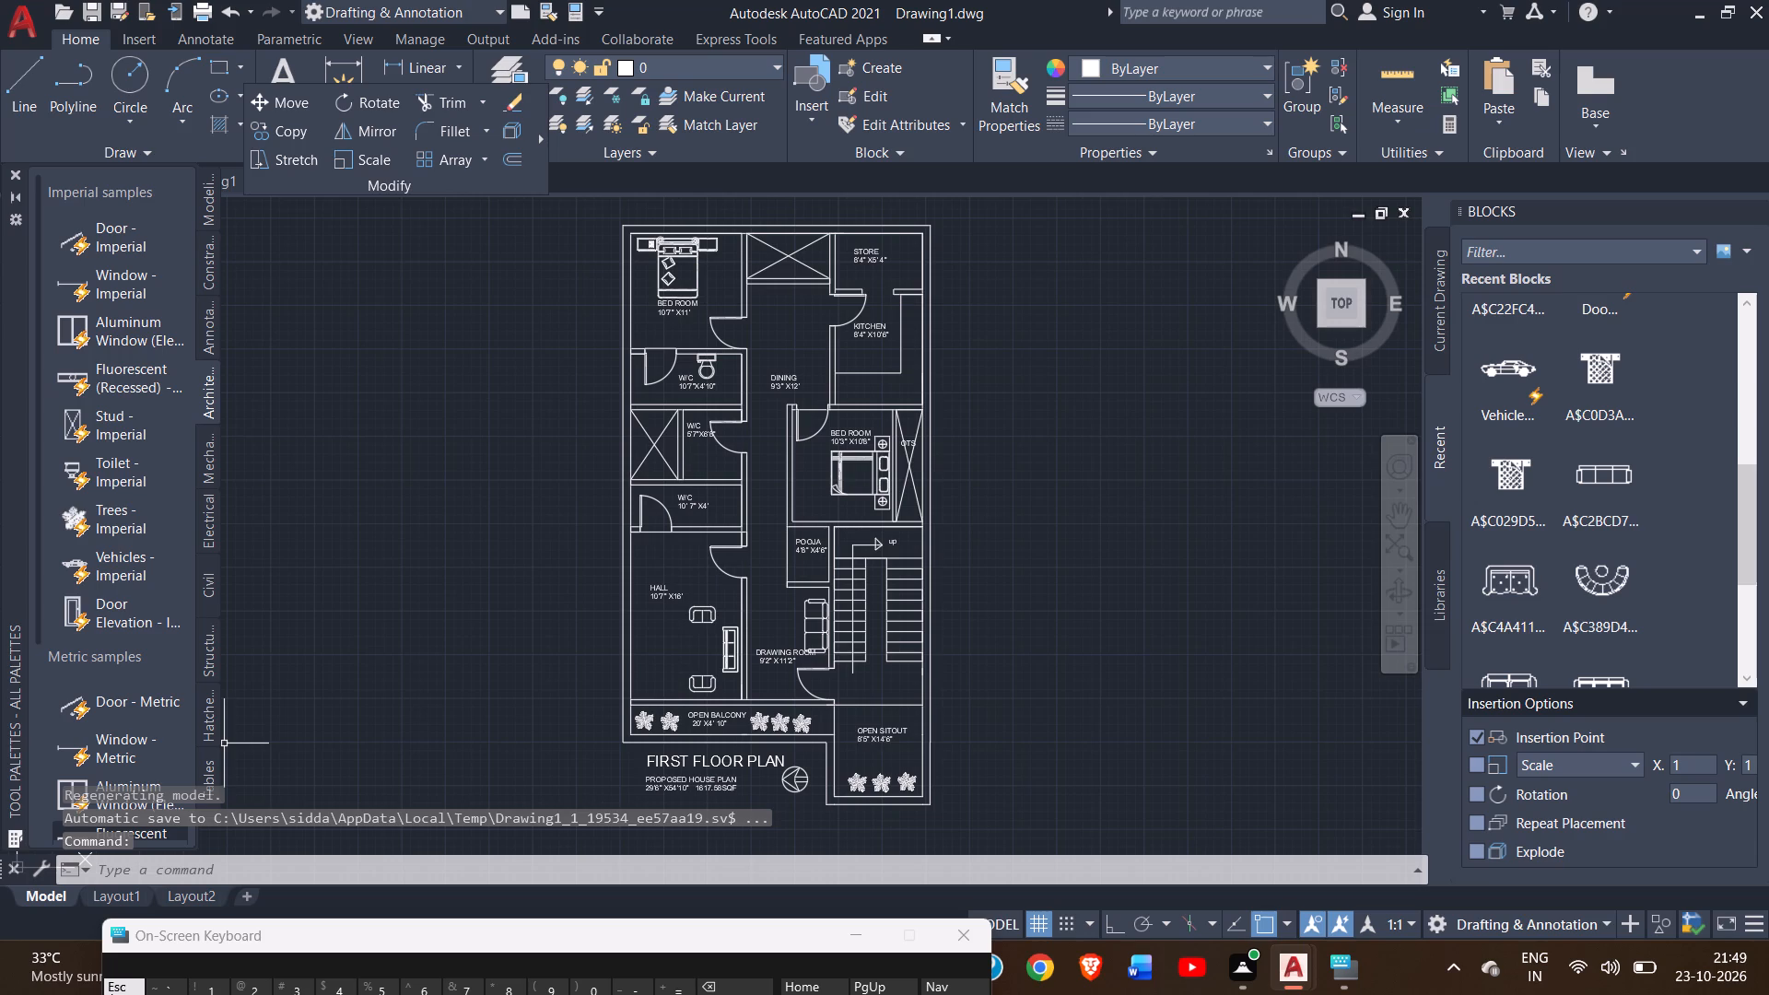
{"action": "key", "text": "Escape"}
{"action": "key", "text": "Escape"}
{"action": "key", "text": "Escape"}
{"action": "key", "text": "Escape"}
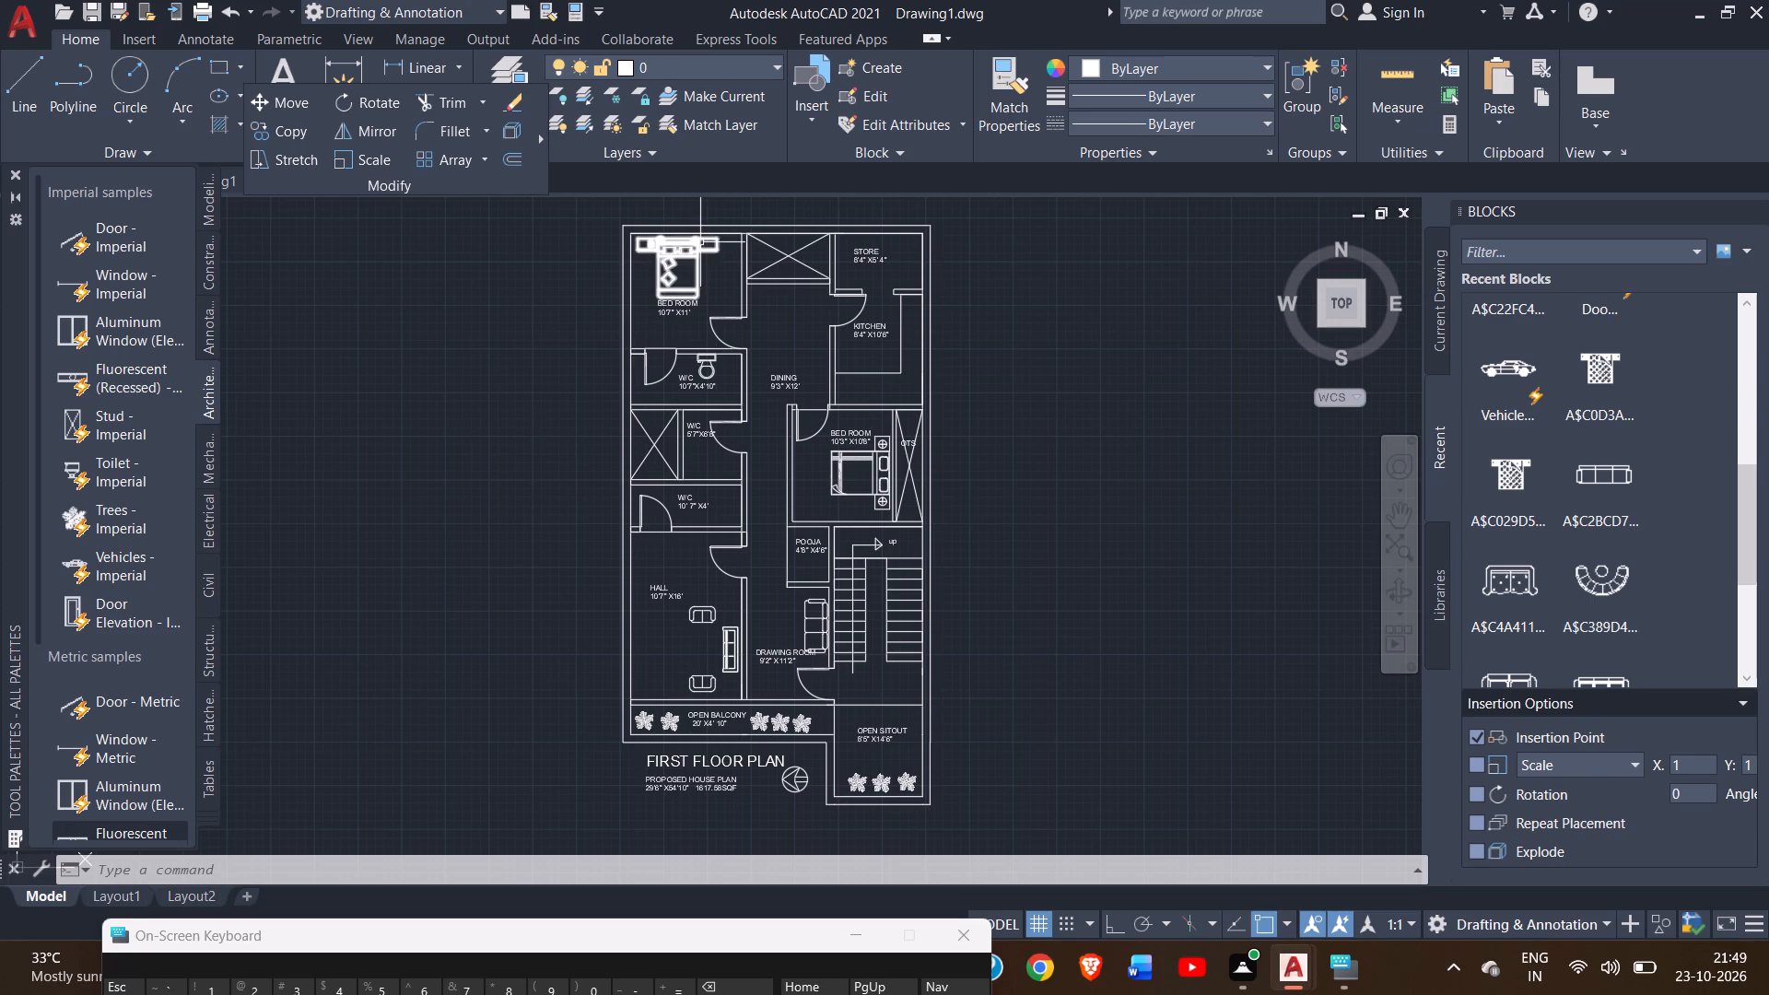
Inspect the 10'7" X11' bedroom with its bed block and the surrounding walls and door openings.
{"action": "scroll", "coordinate": [700, 242], "scroll_direction": "up", "scroll_amount": 4, "text": "ctrl"}
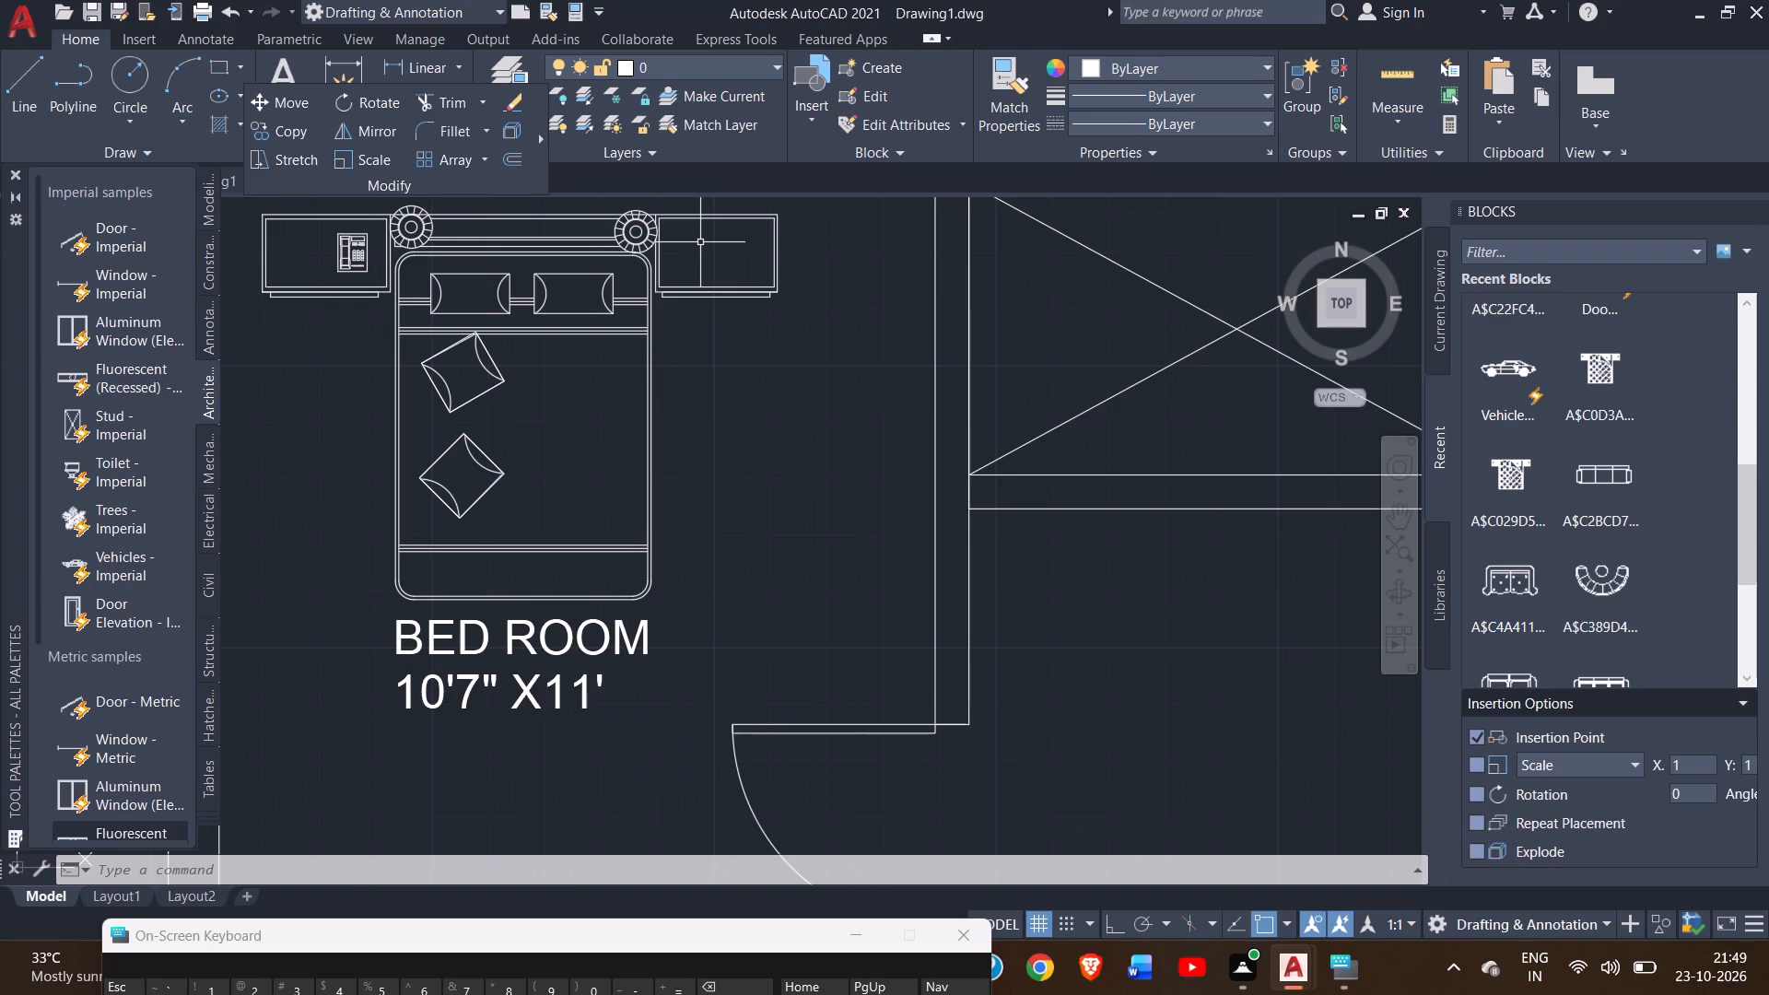
{"action": "scroll", "coordinate": [727, 376], "scroll_direction": "down", "scroll_amount": 3, "text": "ctrl"}
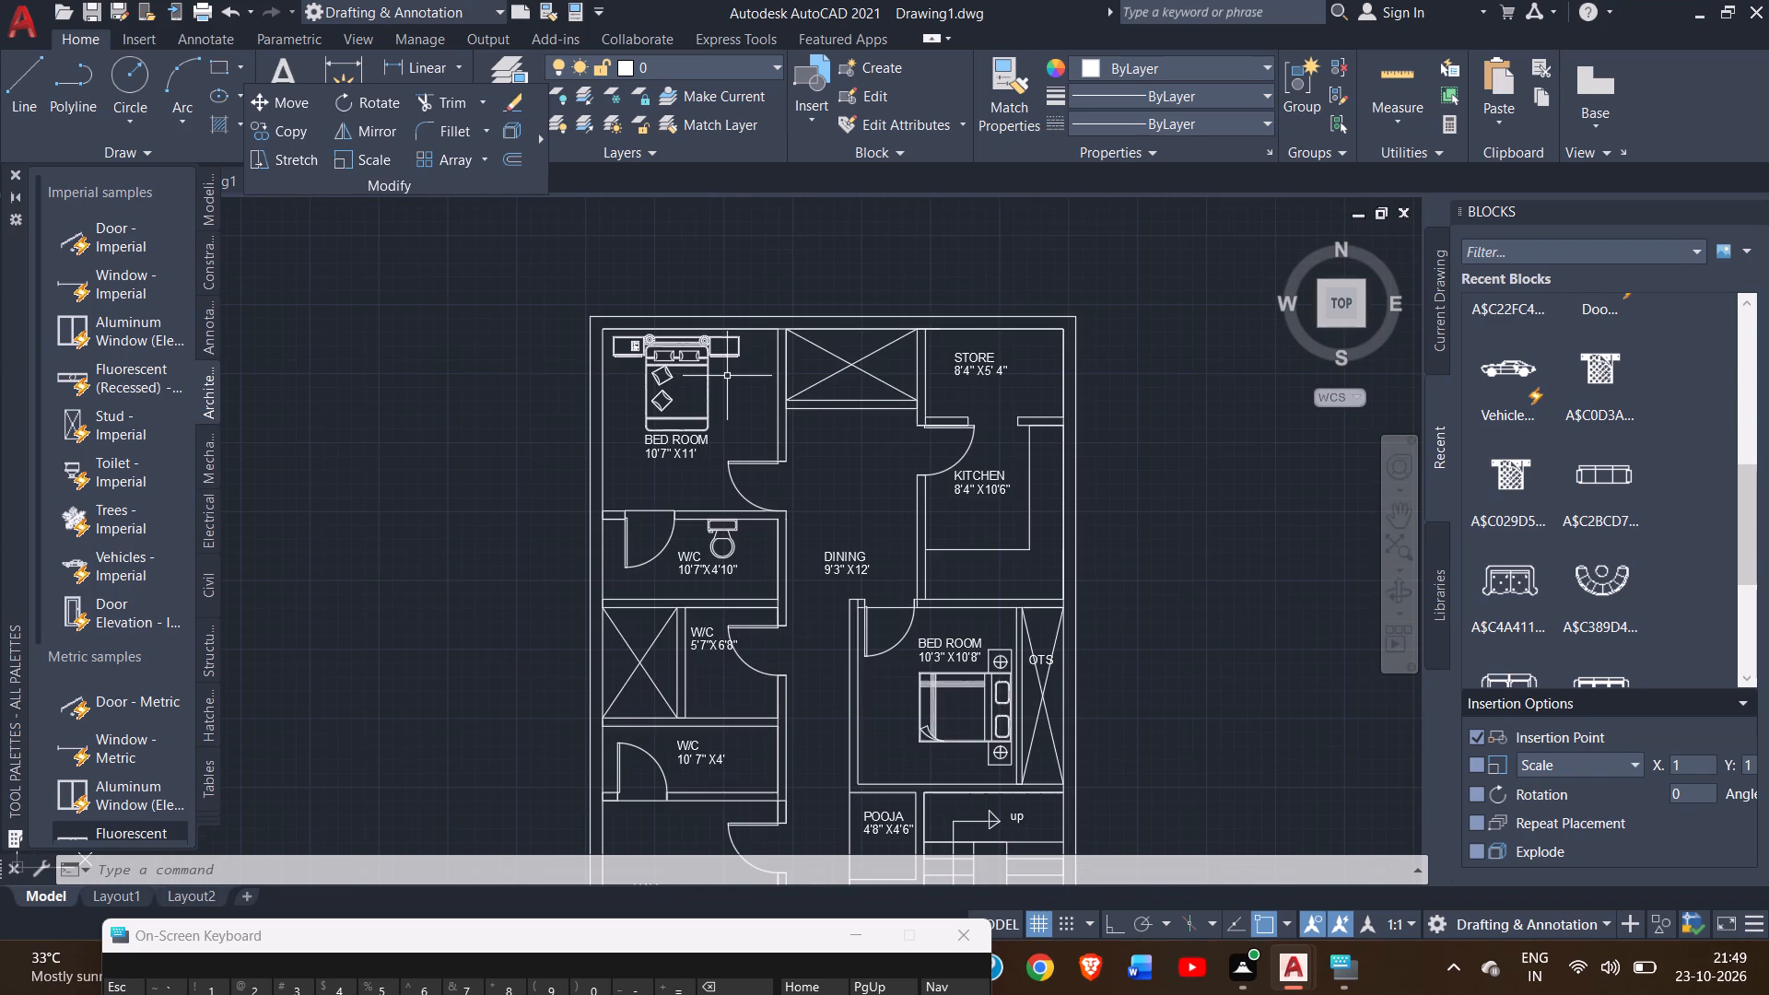
{"action": "scroll", "coordinate": [626, 351], "scroll_direction": "up", "scroll_amount": 4, "text": "ctrl"}
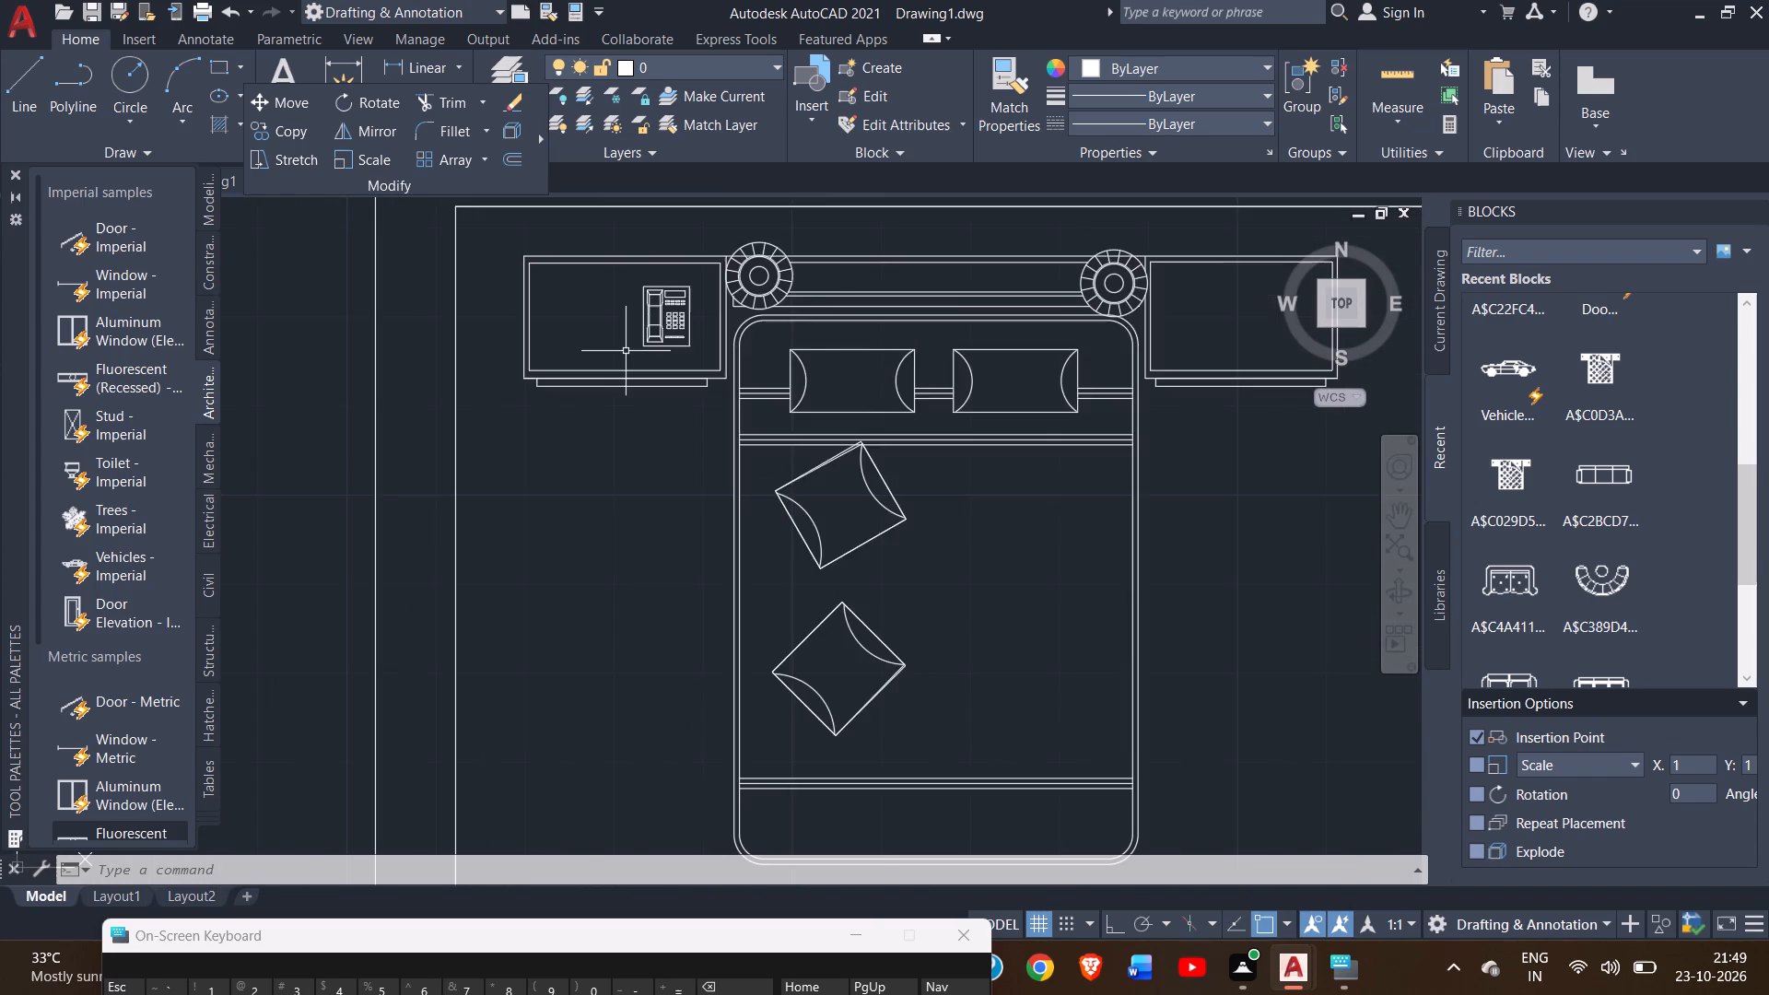
{"action": "scroll", "coordinate": [626, 351], "scroll_direction": "up", "scroll_amount": 2, "text": "ctrl"}
{"action": "scroll", "coordinate": [626, 351], "scroll_direction": "down", "scroll_amount": 6, "text": "ctrl"}
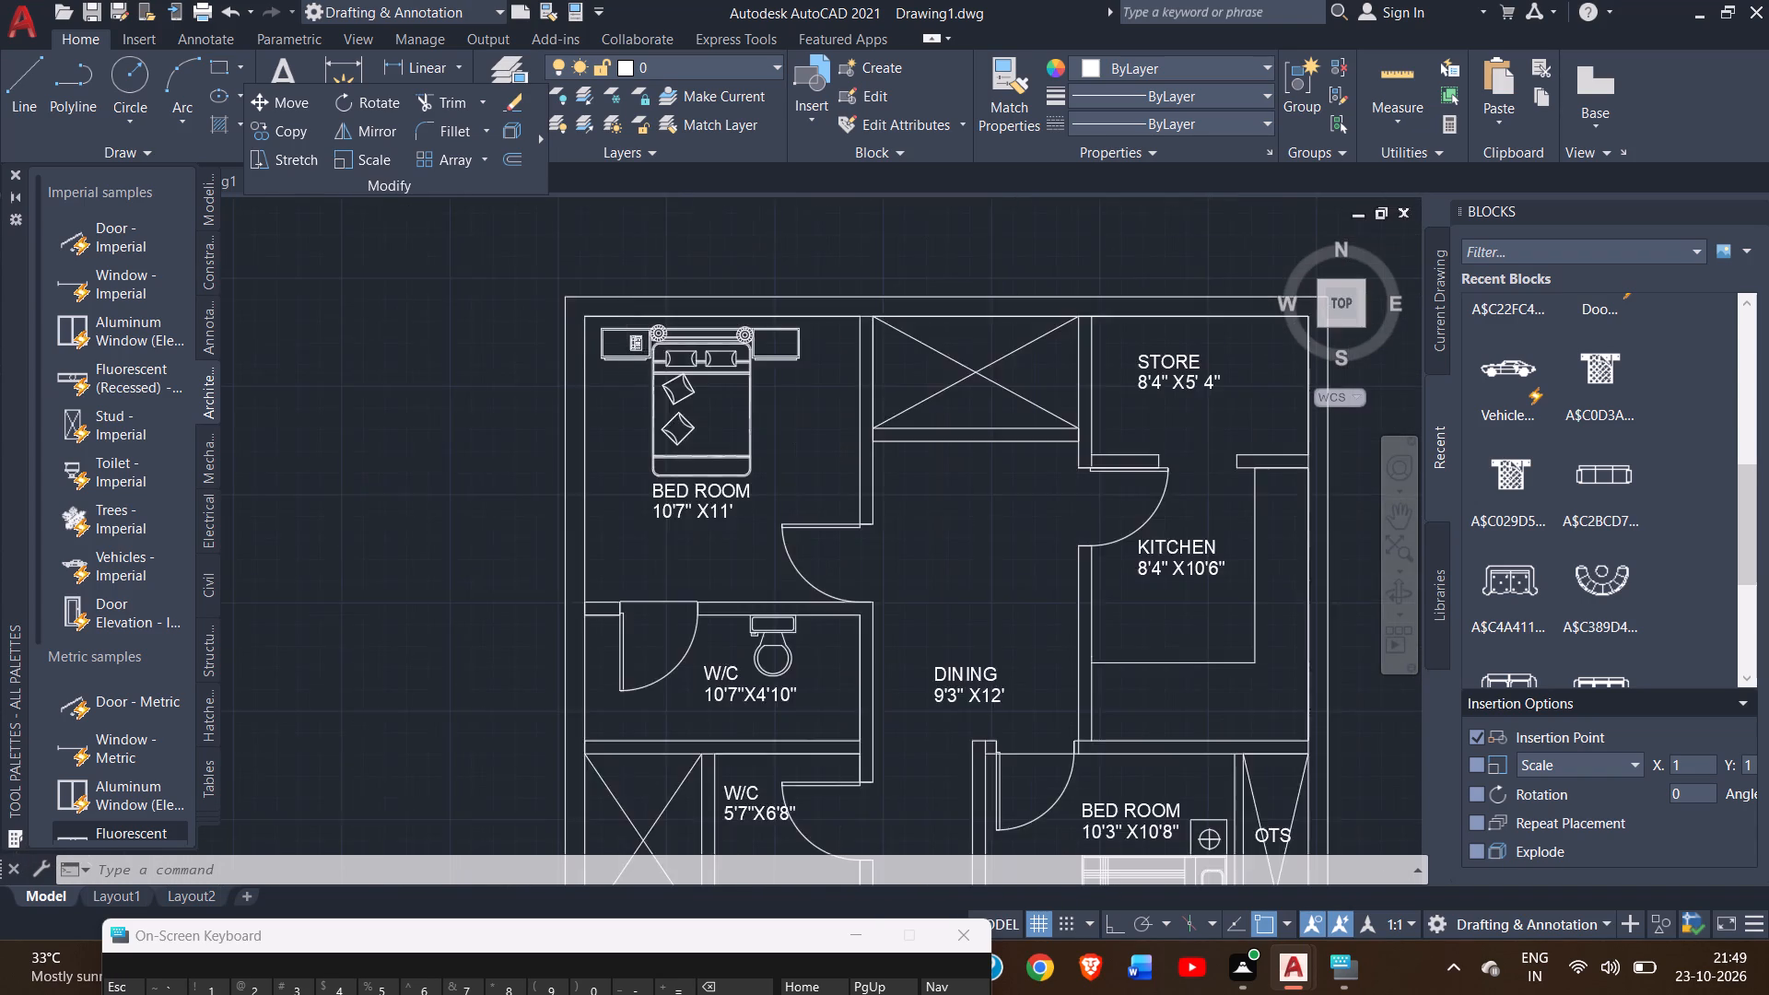
{"action": "scroll", "coordinate": [626, 351], "scroll_direction": "down", "scroll_amount": 1, "text": "ctrl"}
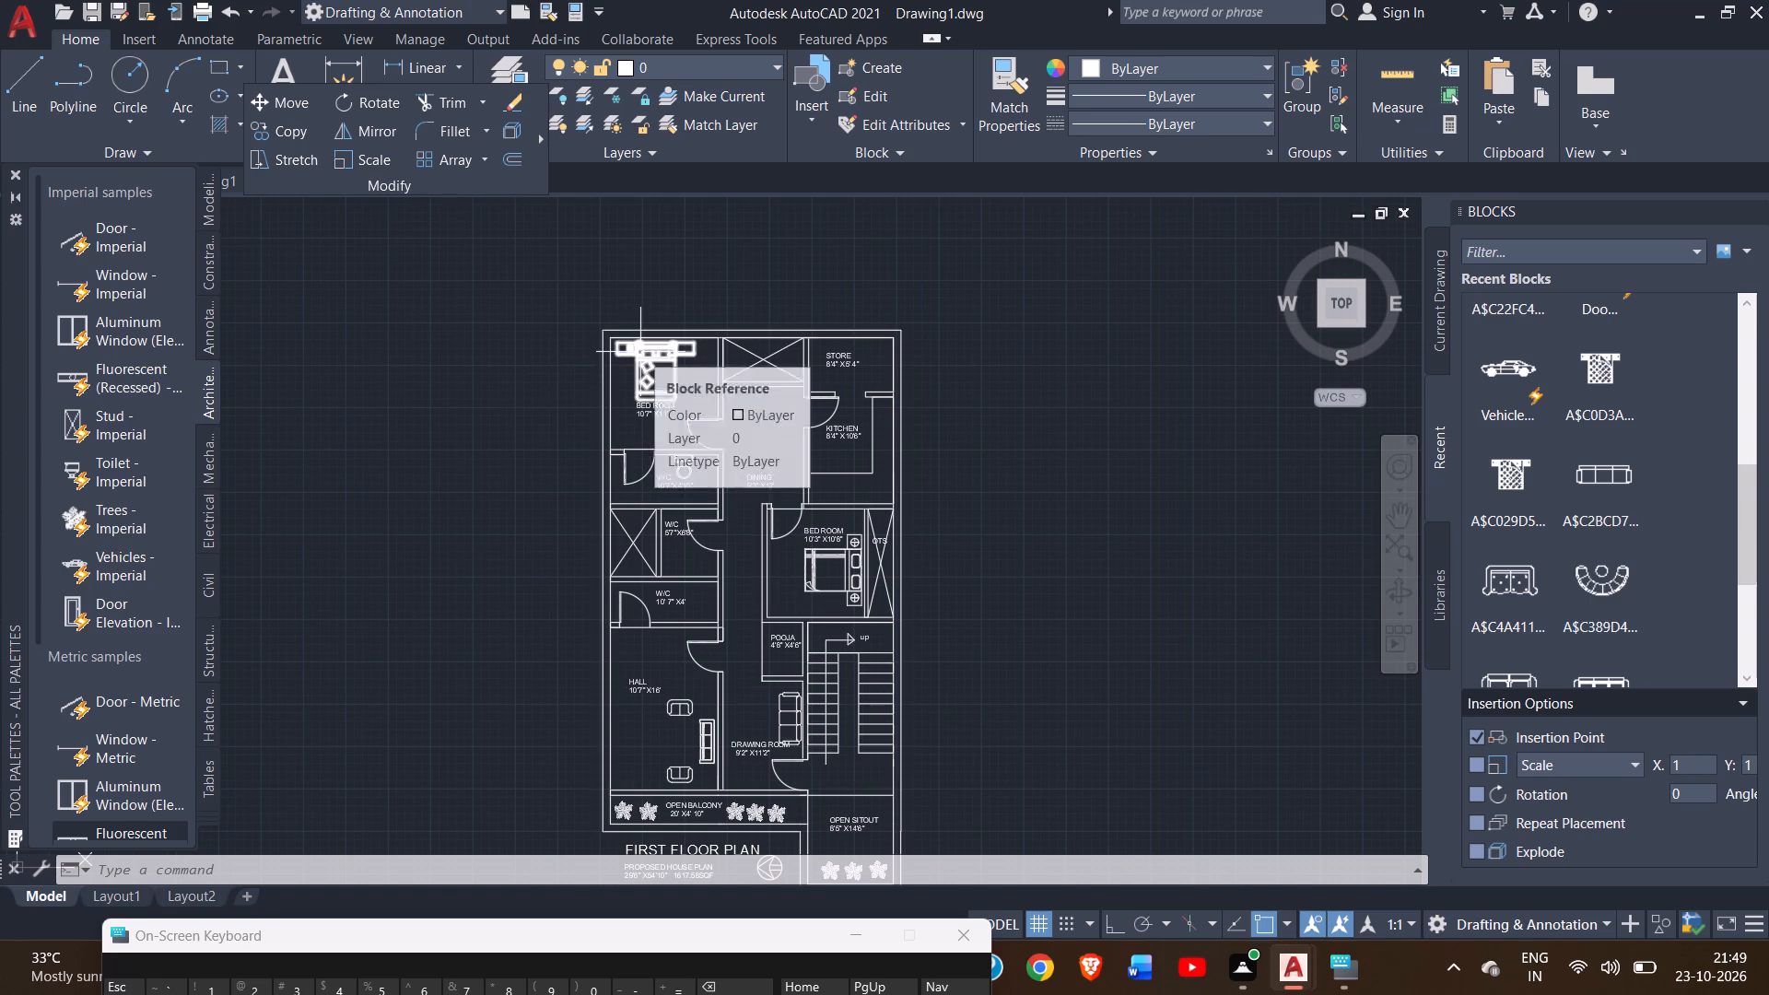
{"action": "scroll", "coordinate": [640, 352], "scroll_direction": "up", "scroll_amount": 3, "text": "ctrl"}
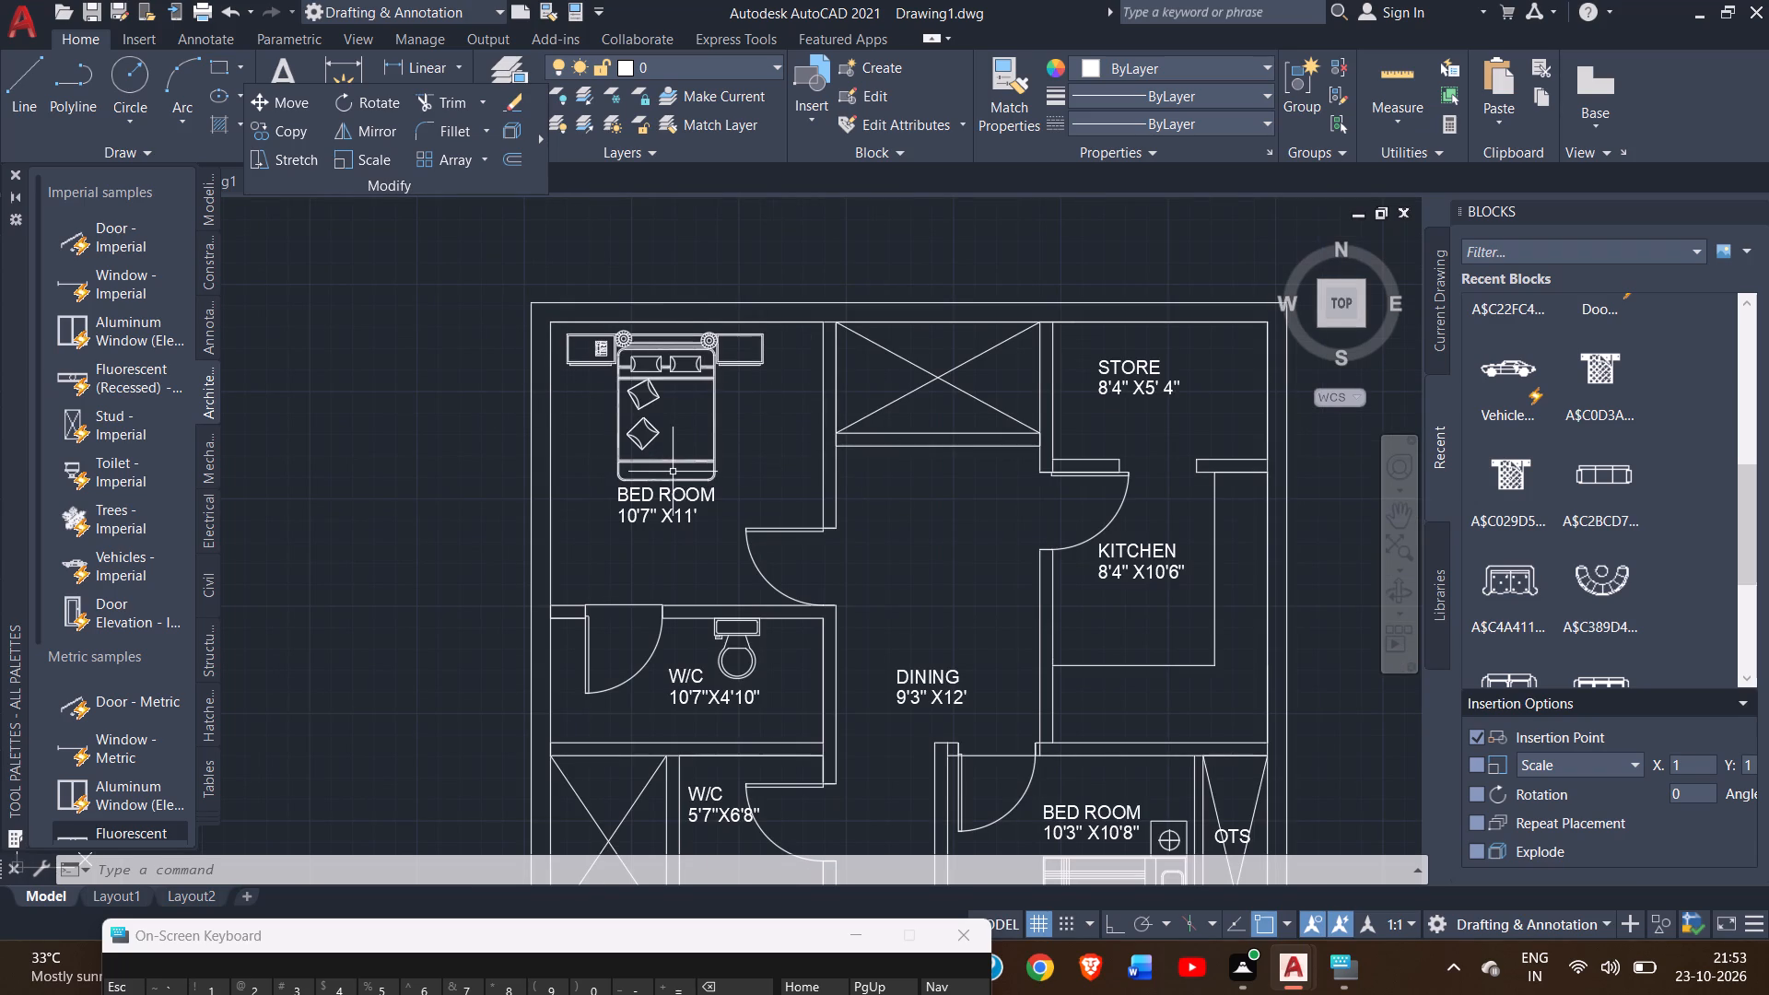
{"action": "scroll", "coordinate": [673, 472], "scroll_direction": "up", "scroll_amount": 3, "text": "ctrl"}
{"action": "scroll", "coordinate": [673, 472], "scroll_direction": "down", "scroll_amount": 2, "text": "ctrl"}
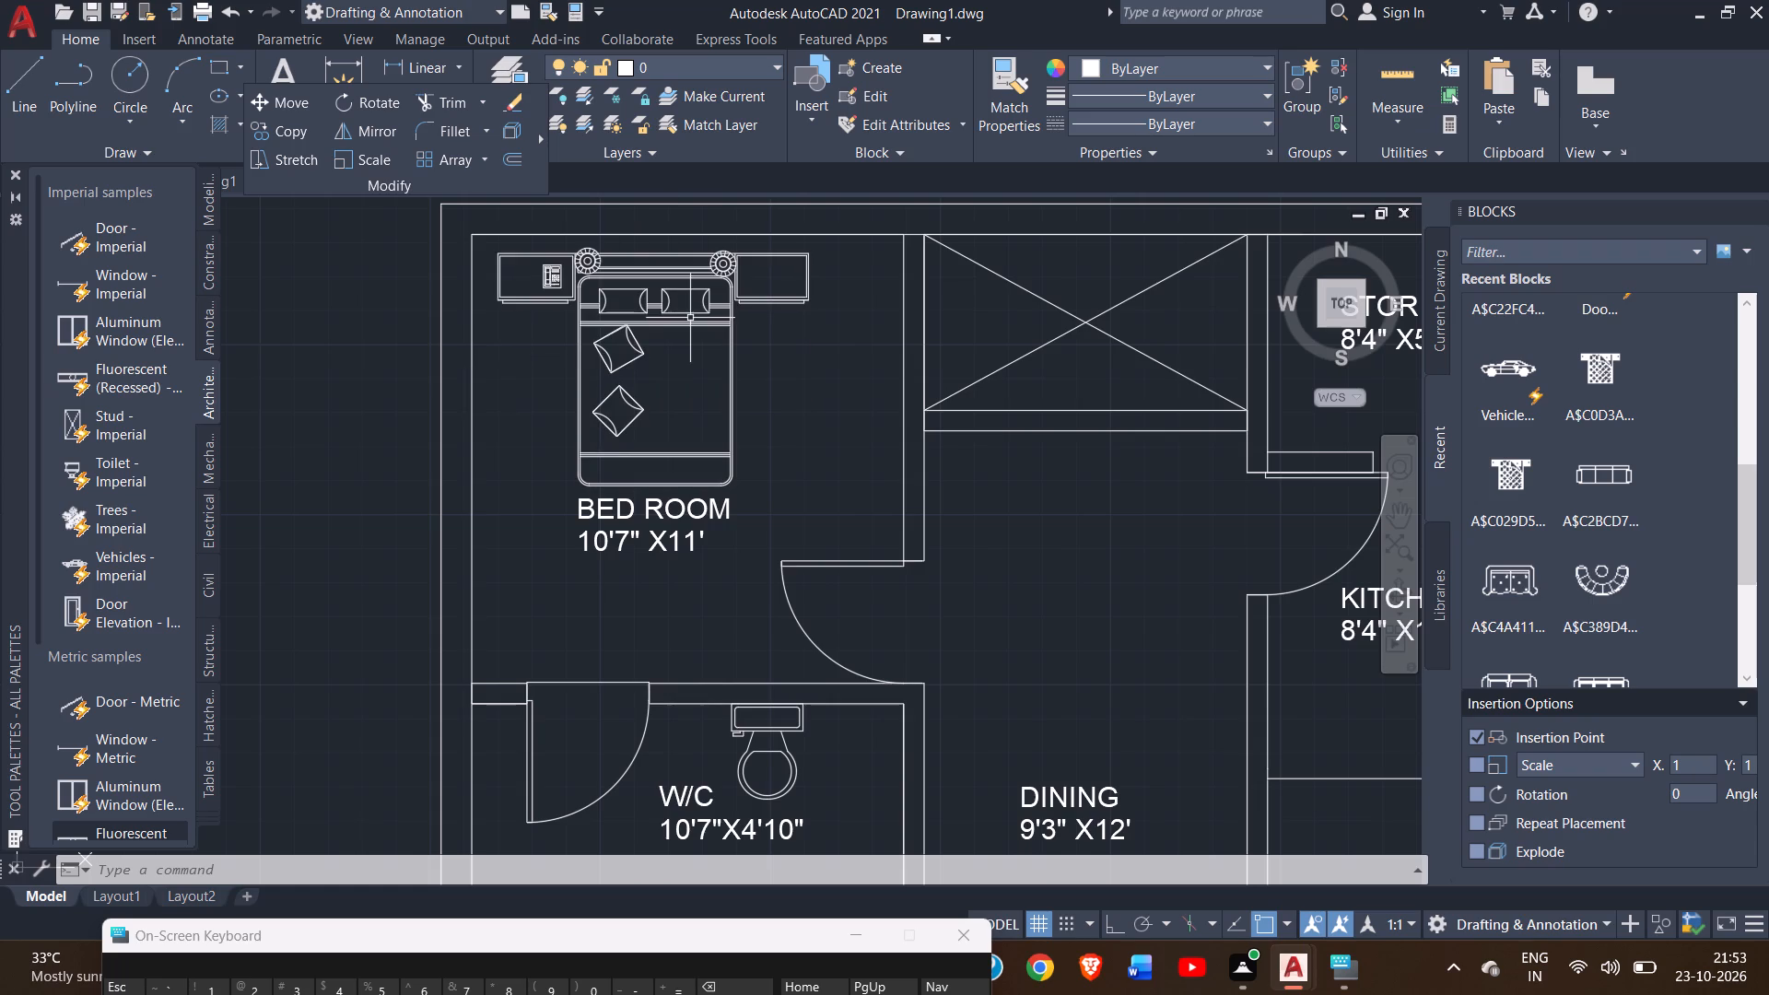
{"action": "scroll", "coordinate": [689, 321], "scroll_direction": "down", "scroll_amount": 3, "text": "ctrl"}
{"action": "scroll", "coordinate": [716, 343], "scroll_direction": "up", "scroll_amount": 4, "text": "ctrl"}
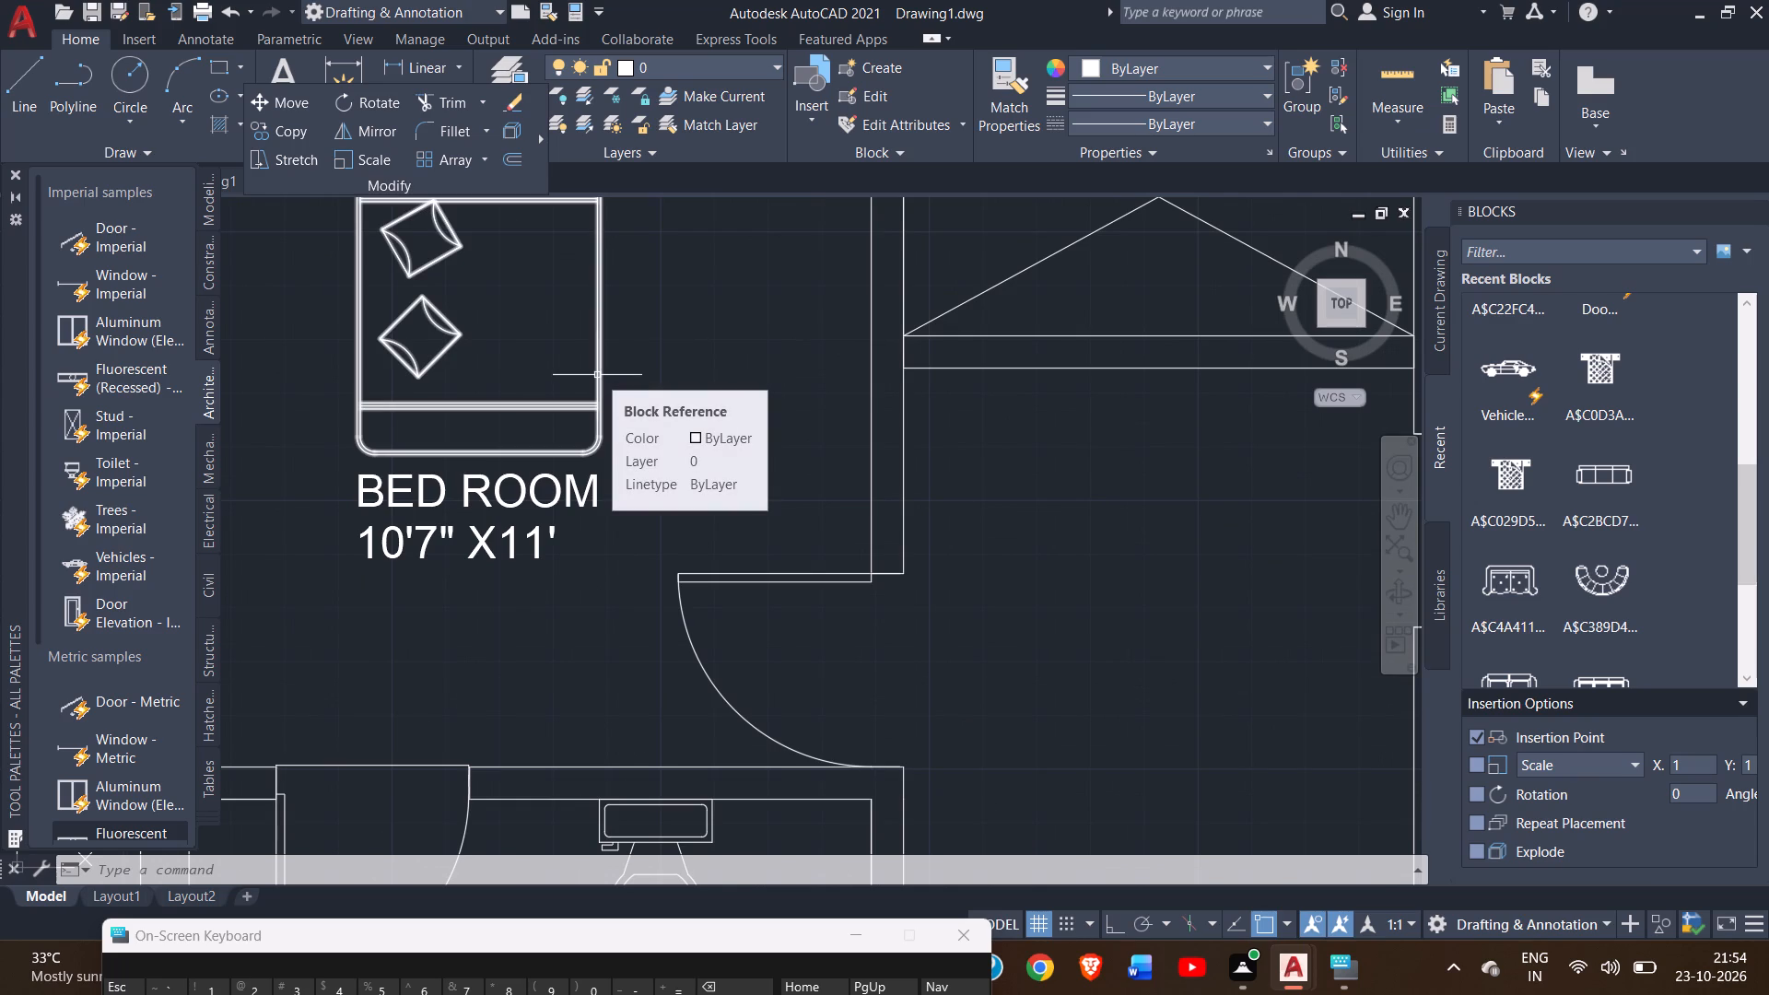
{"action": "scroll", "coordinate": [675, 475], "scroll_direction": "down", "scroll_amount": 2, "text": "ctrl"}
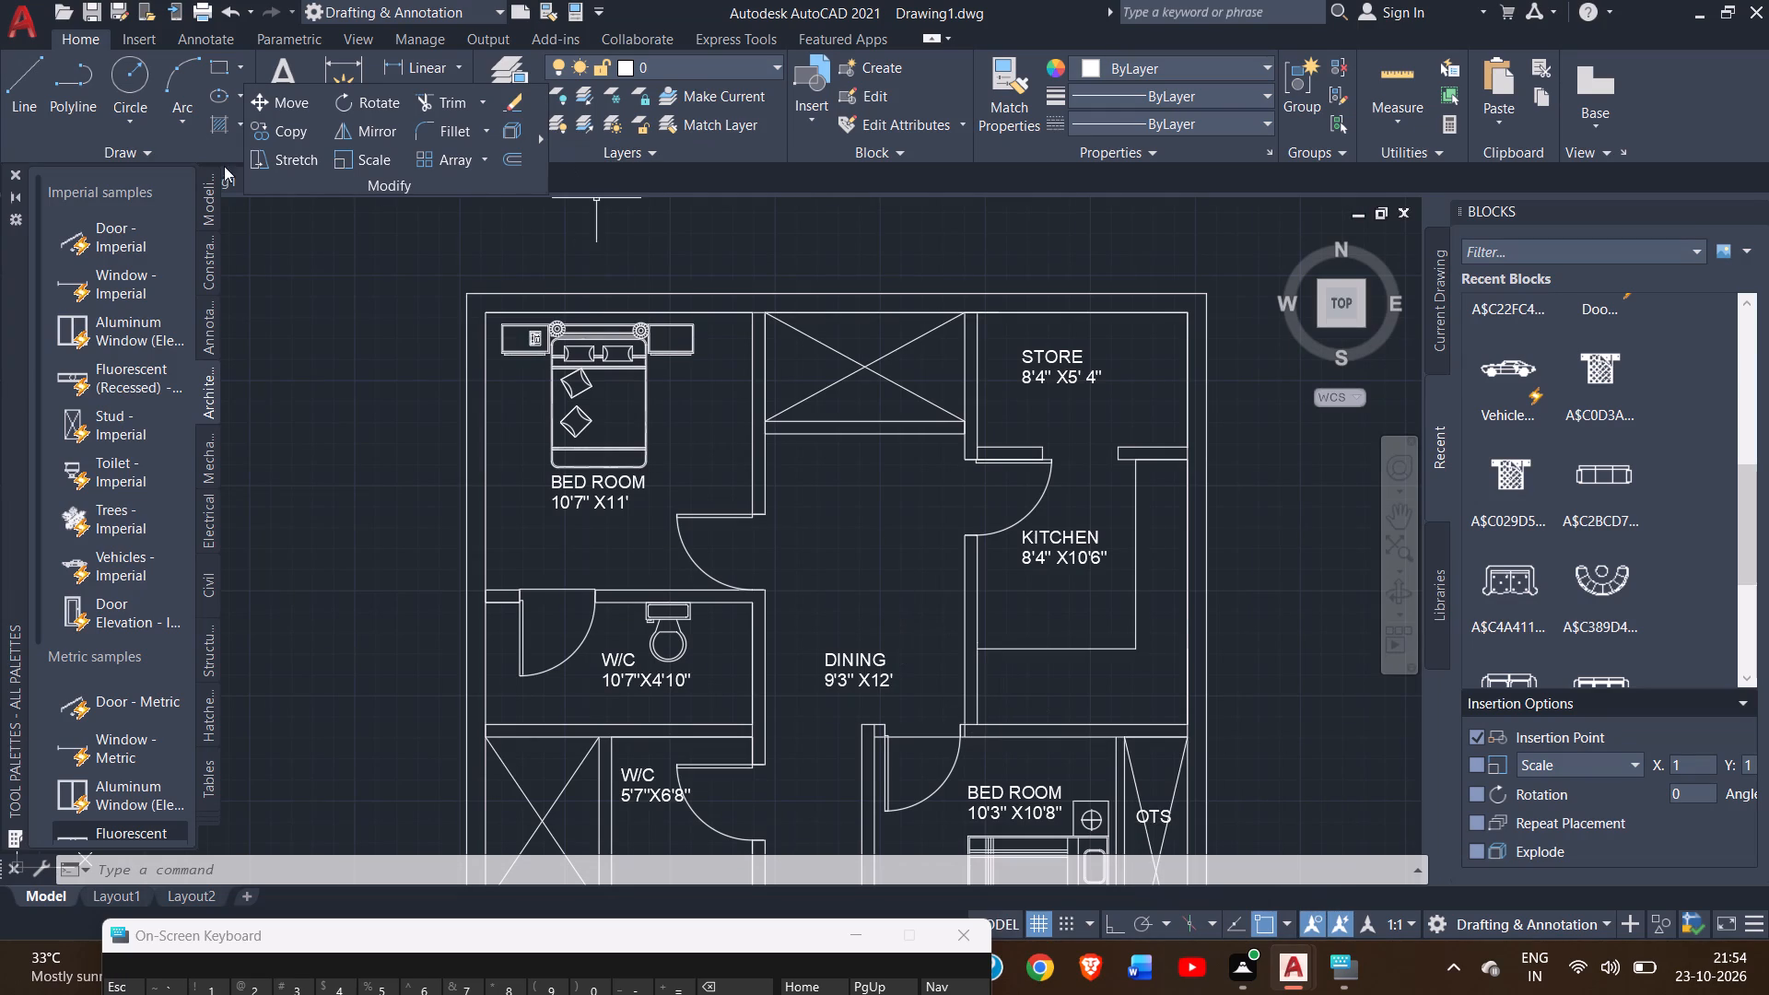
Start a Hatch with the Solid pattern and set its colour to black (0,0,0).
{"action": "left_click", "coordinate": [211, 129]}
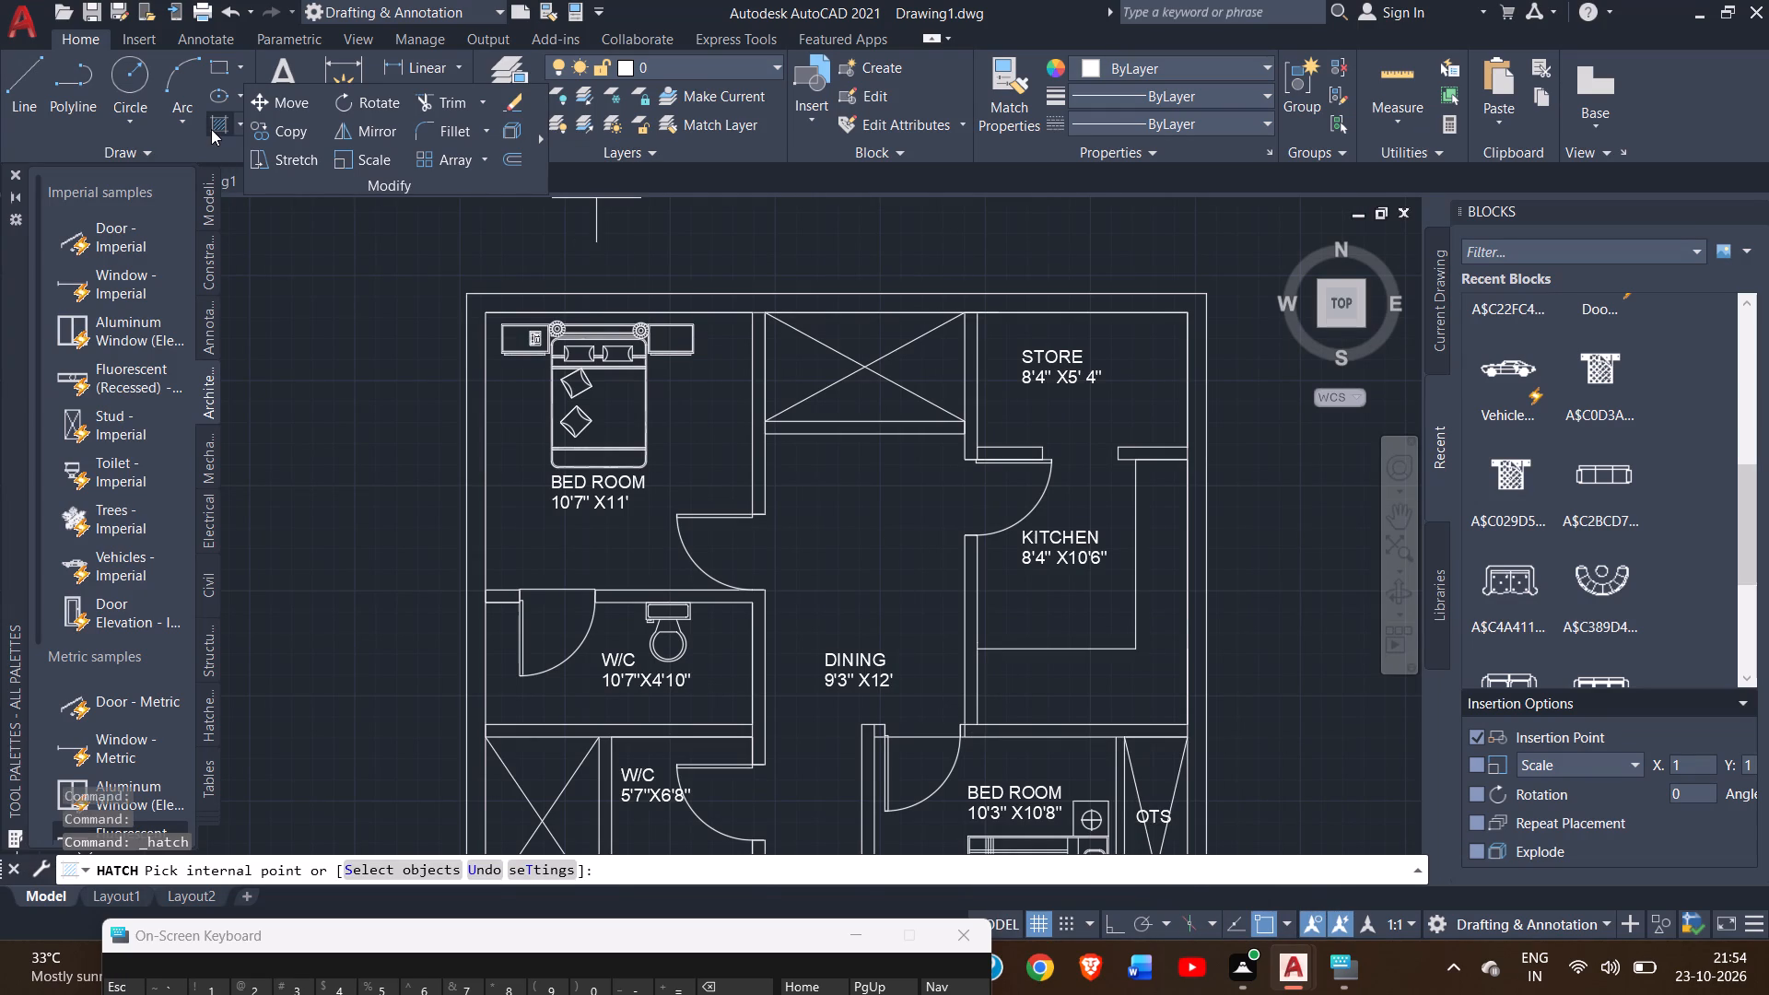
{"action": "left_click", "coordinate": [211, 129]}
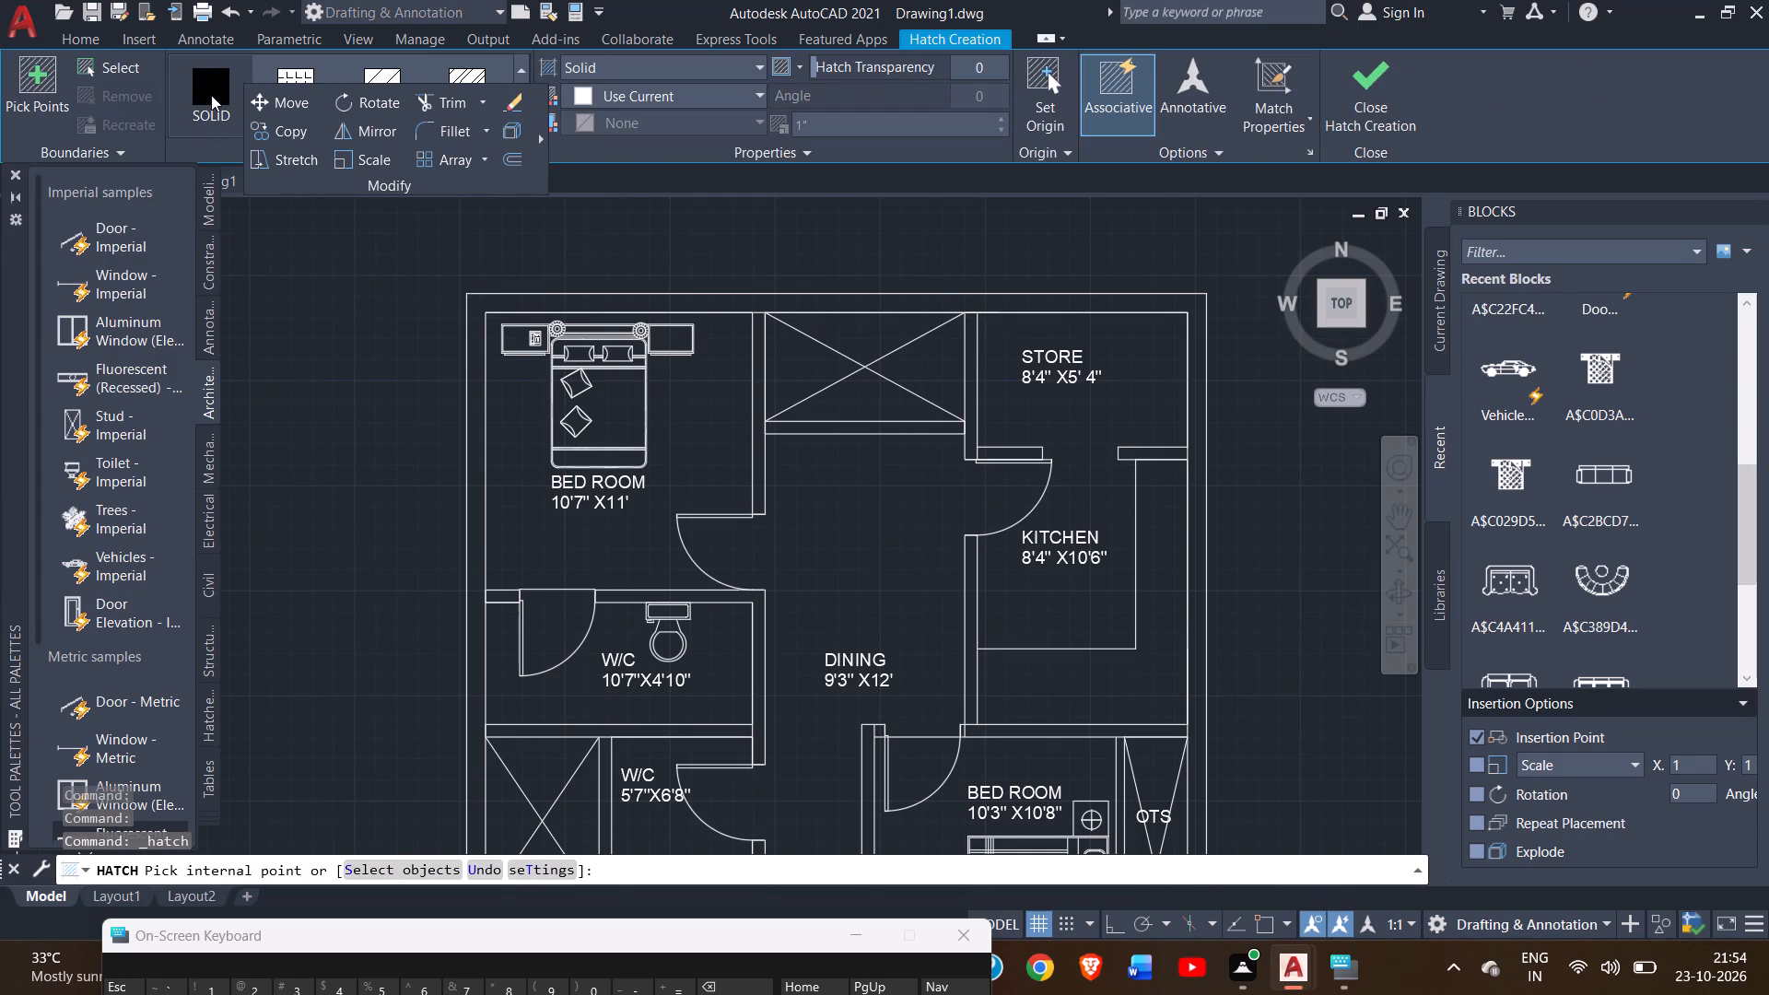
{"action": "left_click", "coordinate": [211, 95]}
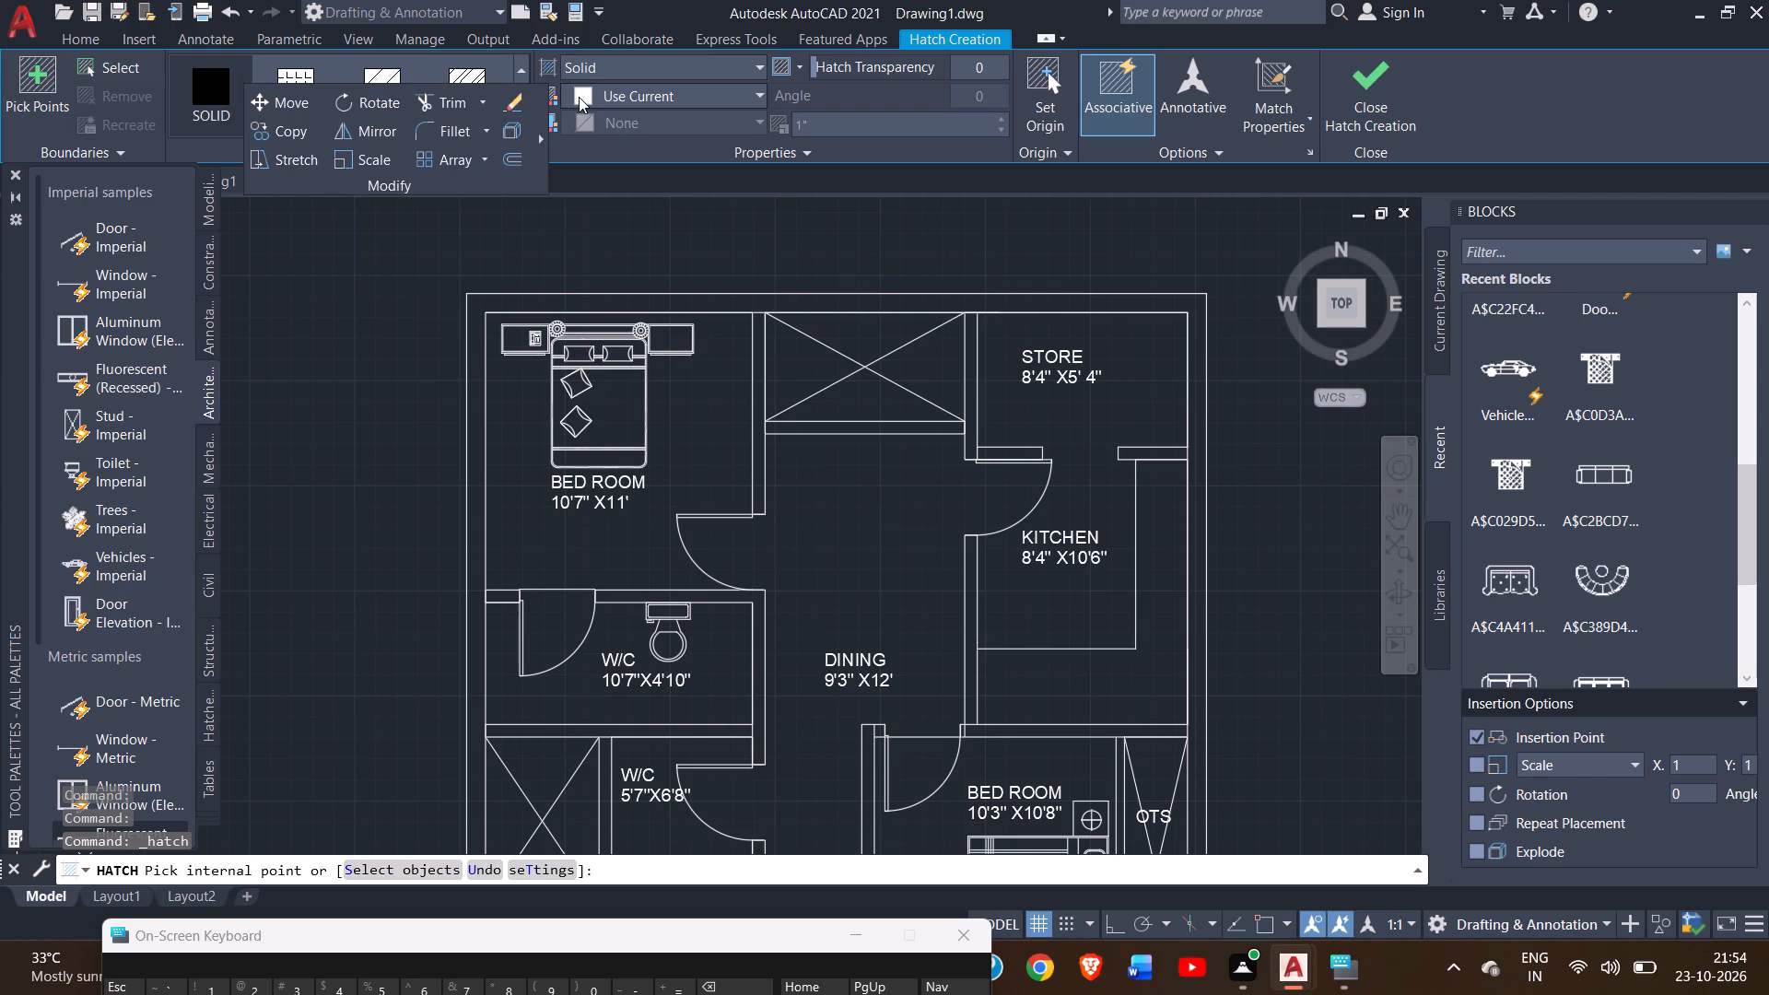
{"action": "left_click", "coordinate": [579, 97]}
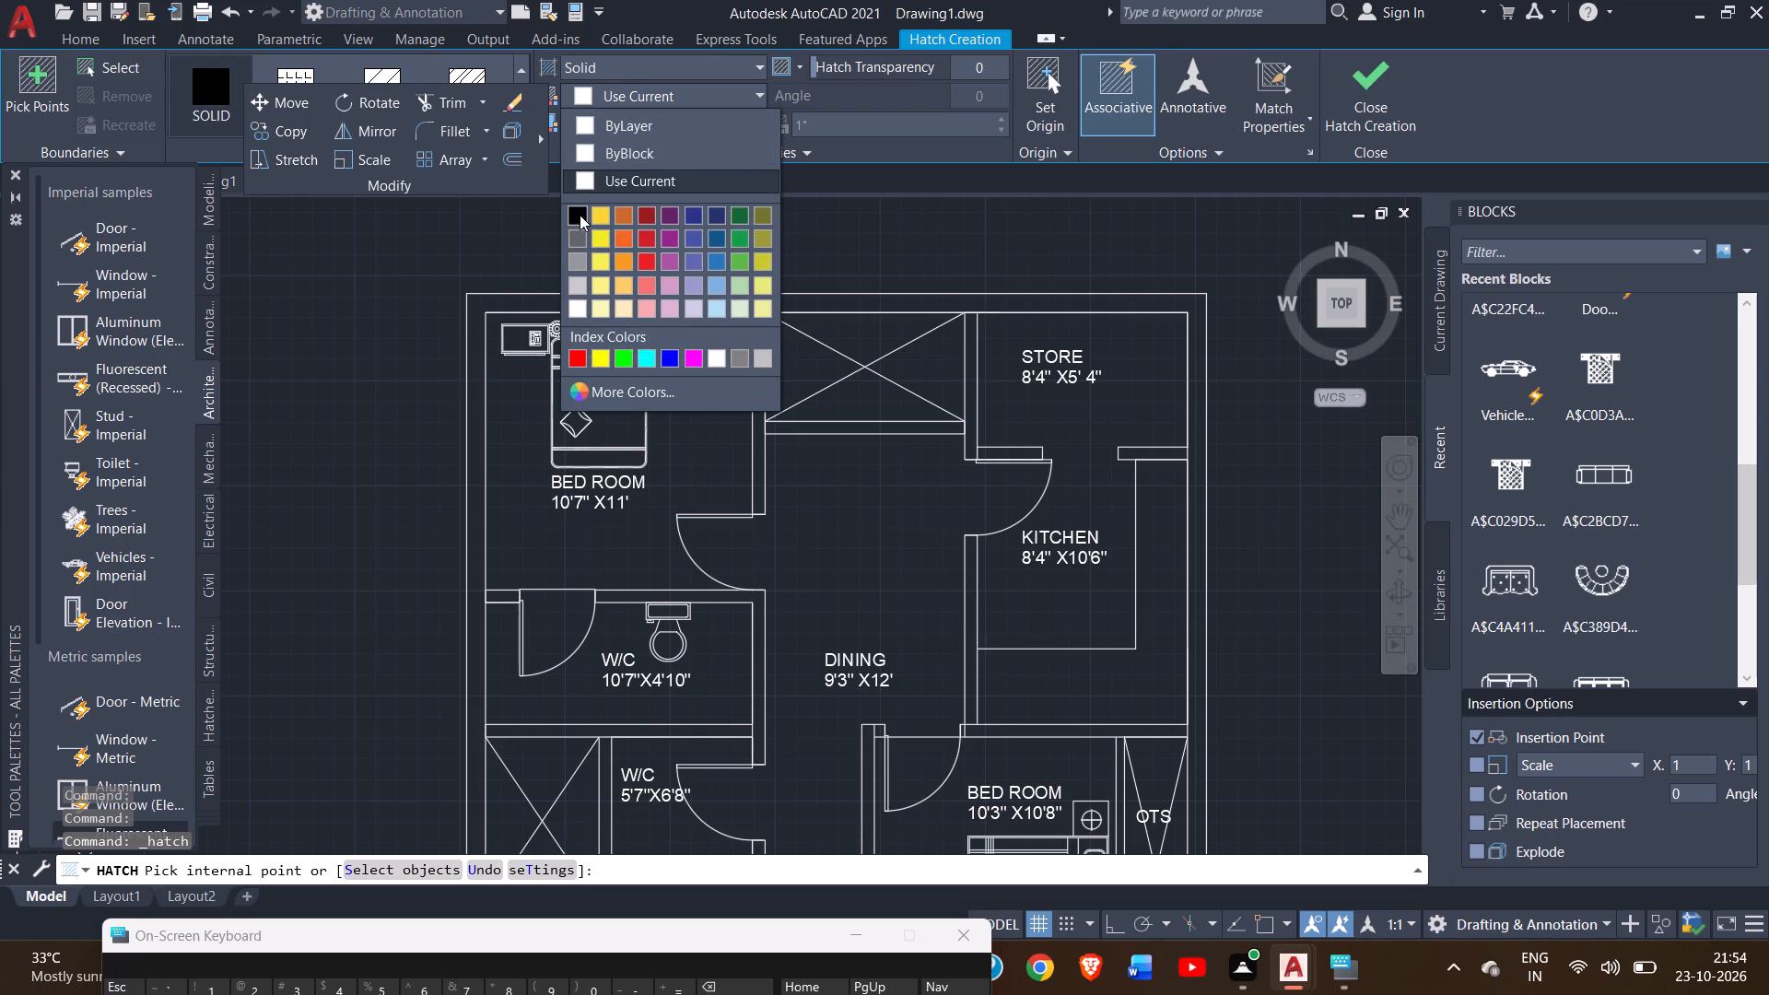
{"action": "left_click", "coordinate": [580, 215]}
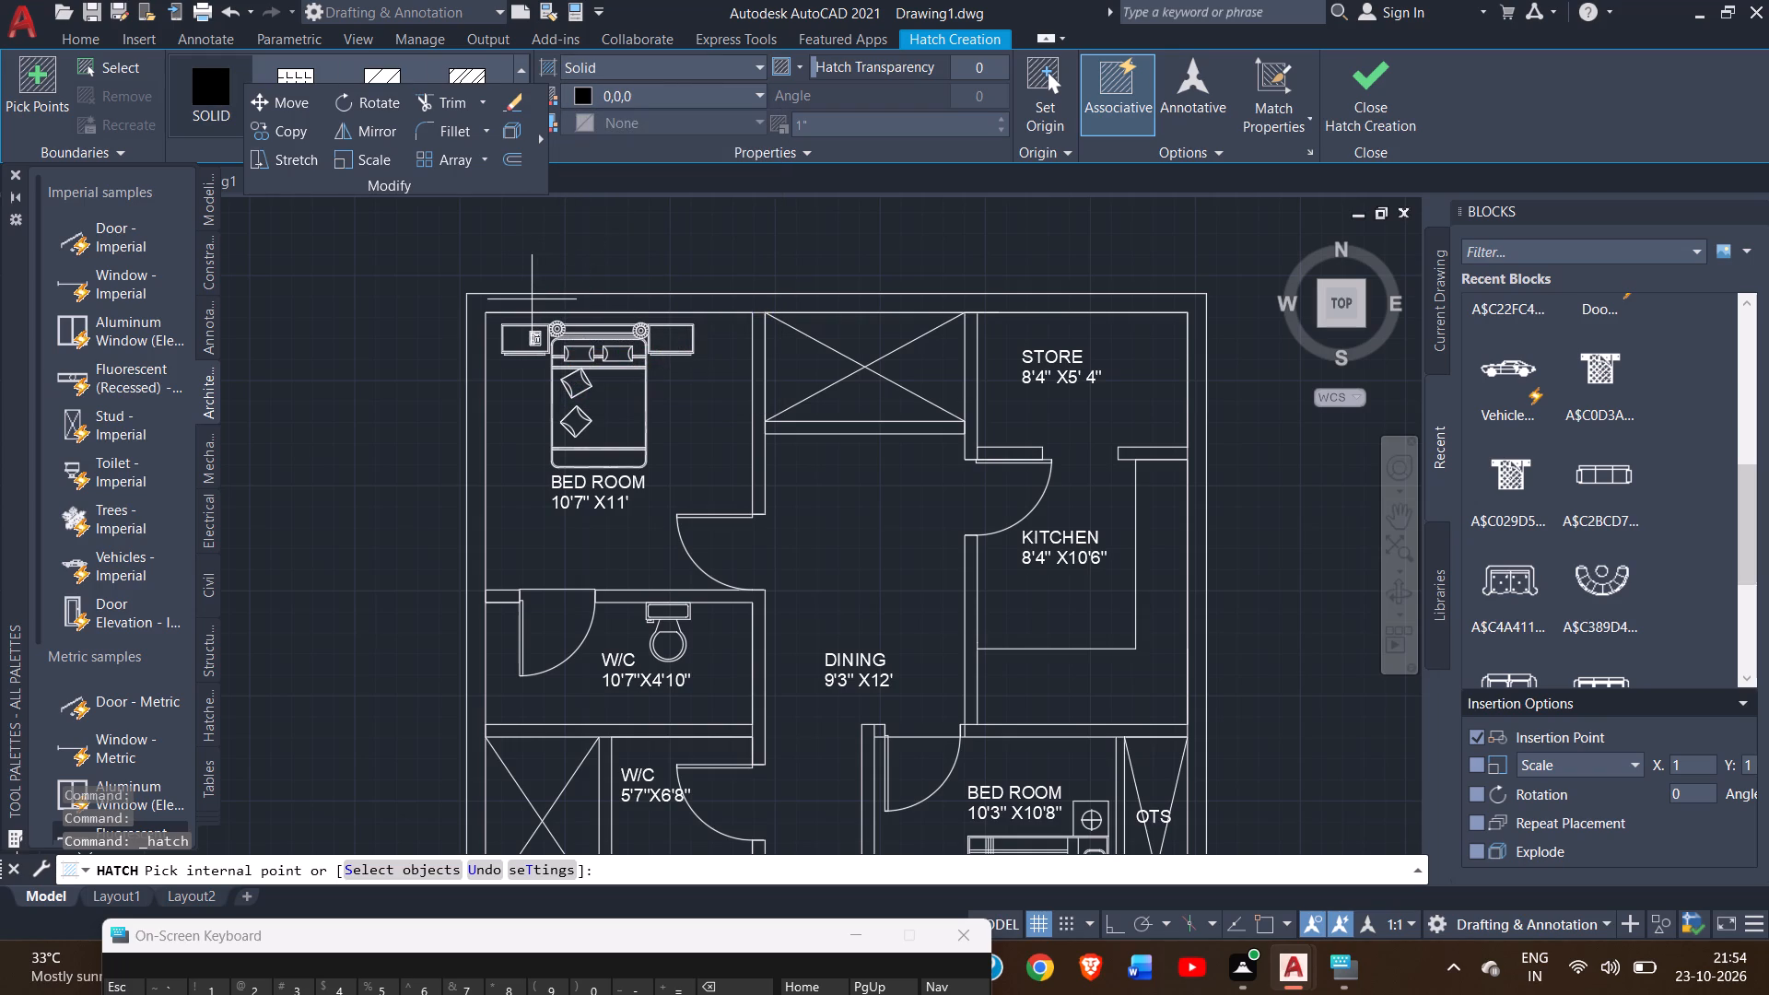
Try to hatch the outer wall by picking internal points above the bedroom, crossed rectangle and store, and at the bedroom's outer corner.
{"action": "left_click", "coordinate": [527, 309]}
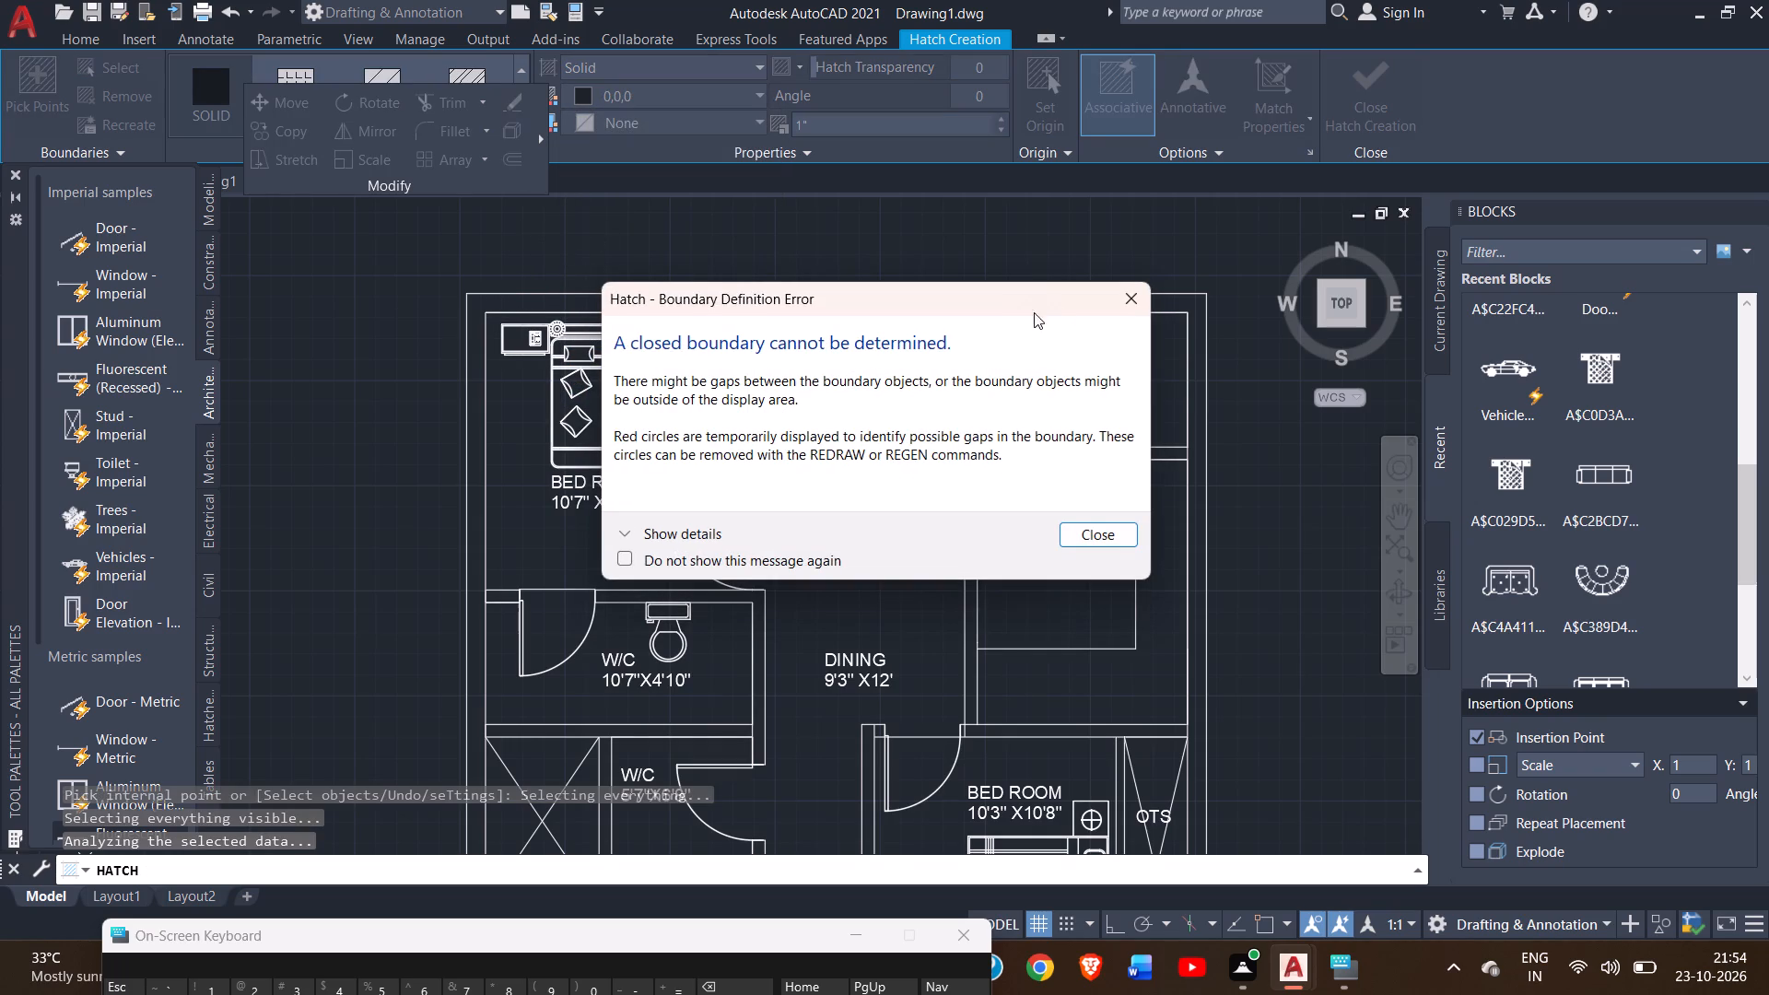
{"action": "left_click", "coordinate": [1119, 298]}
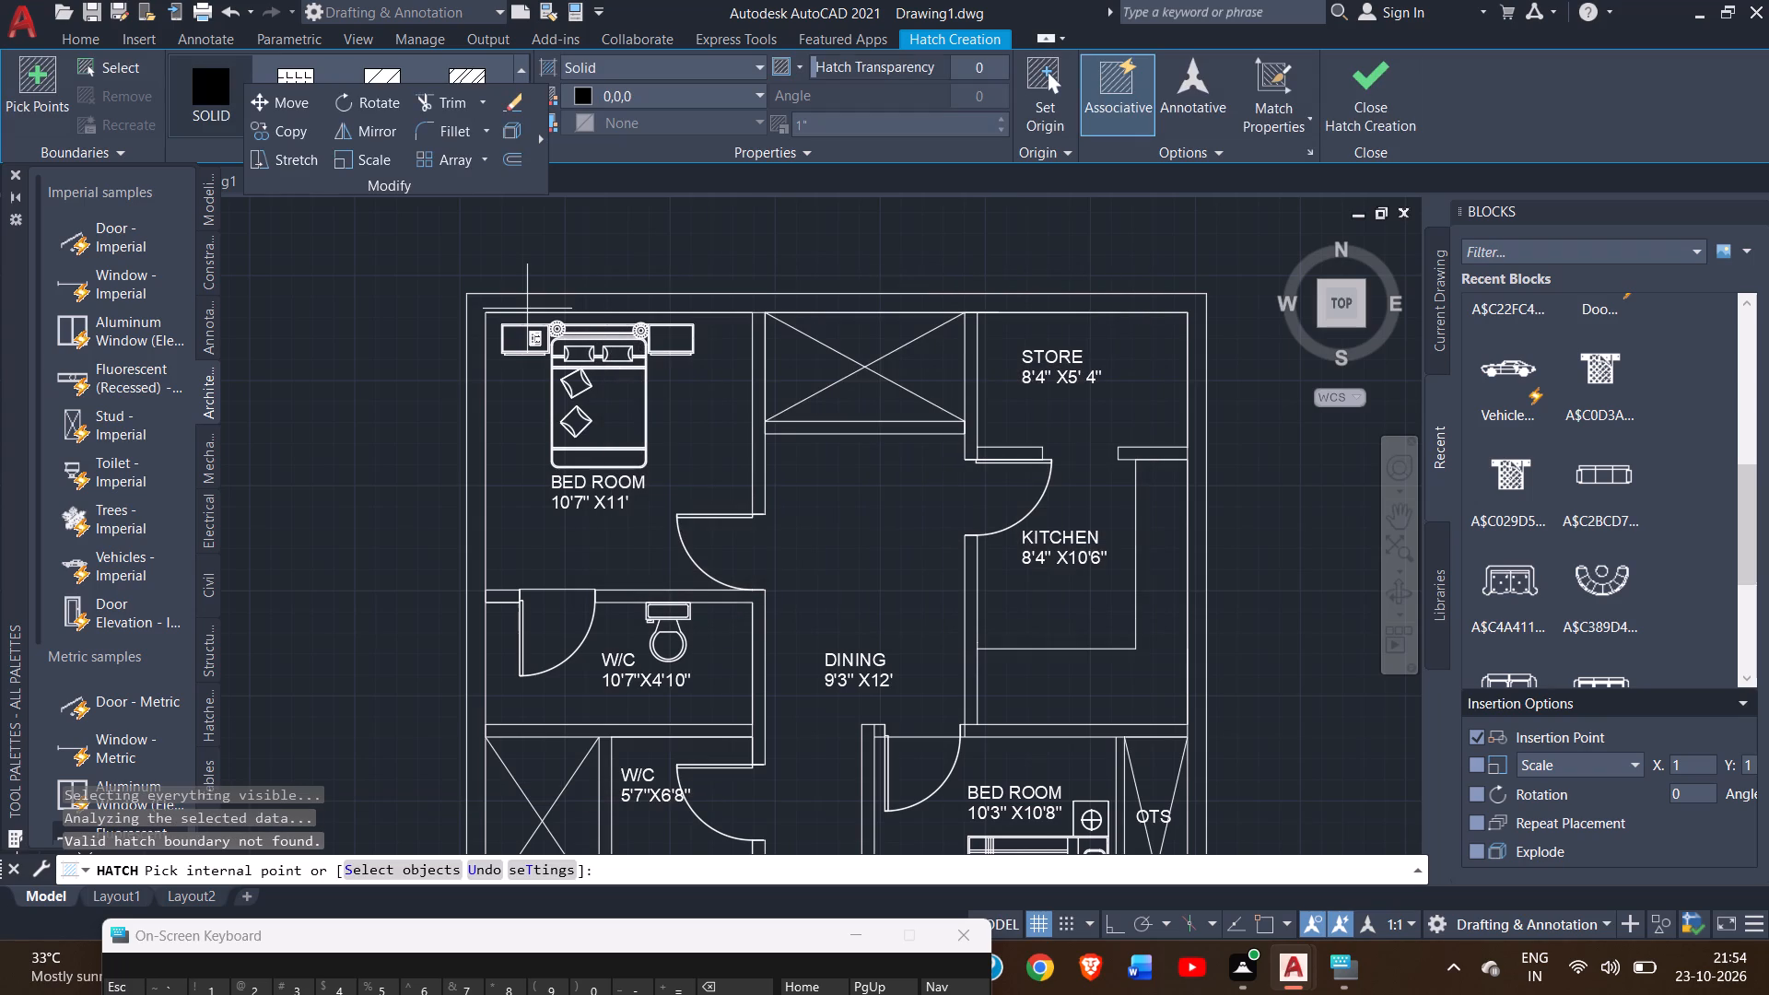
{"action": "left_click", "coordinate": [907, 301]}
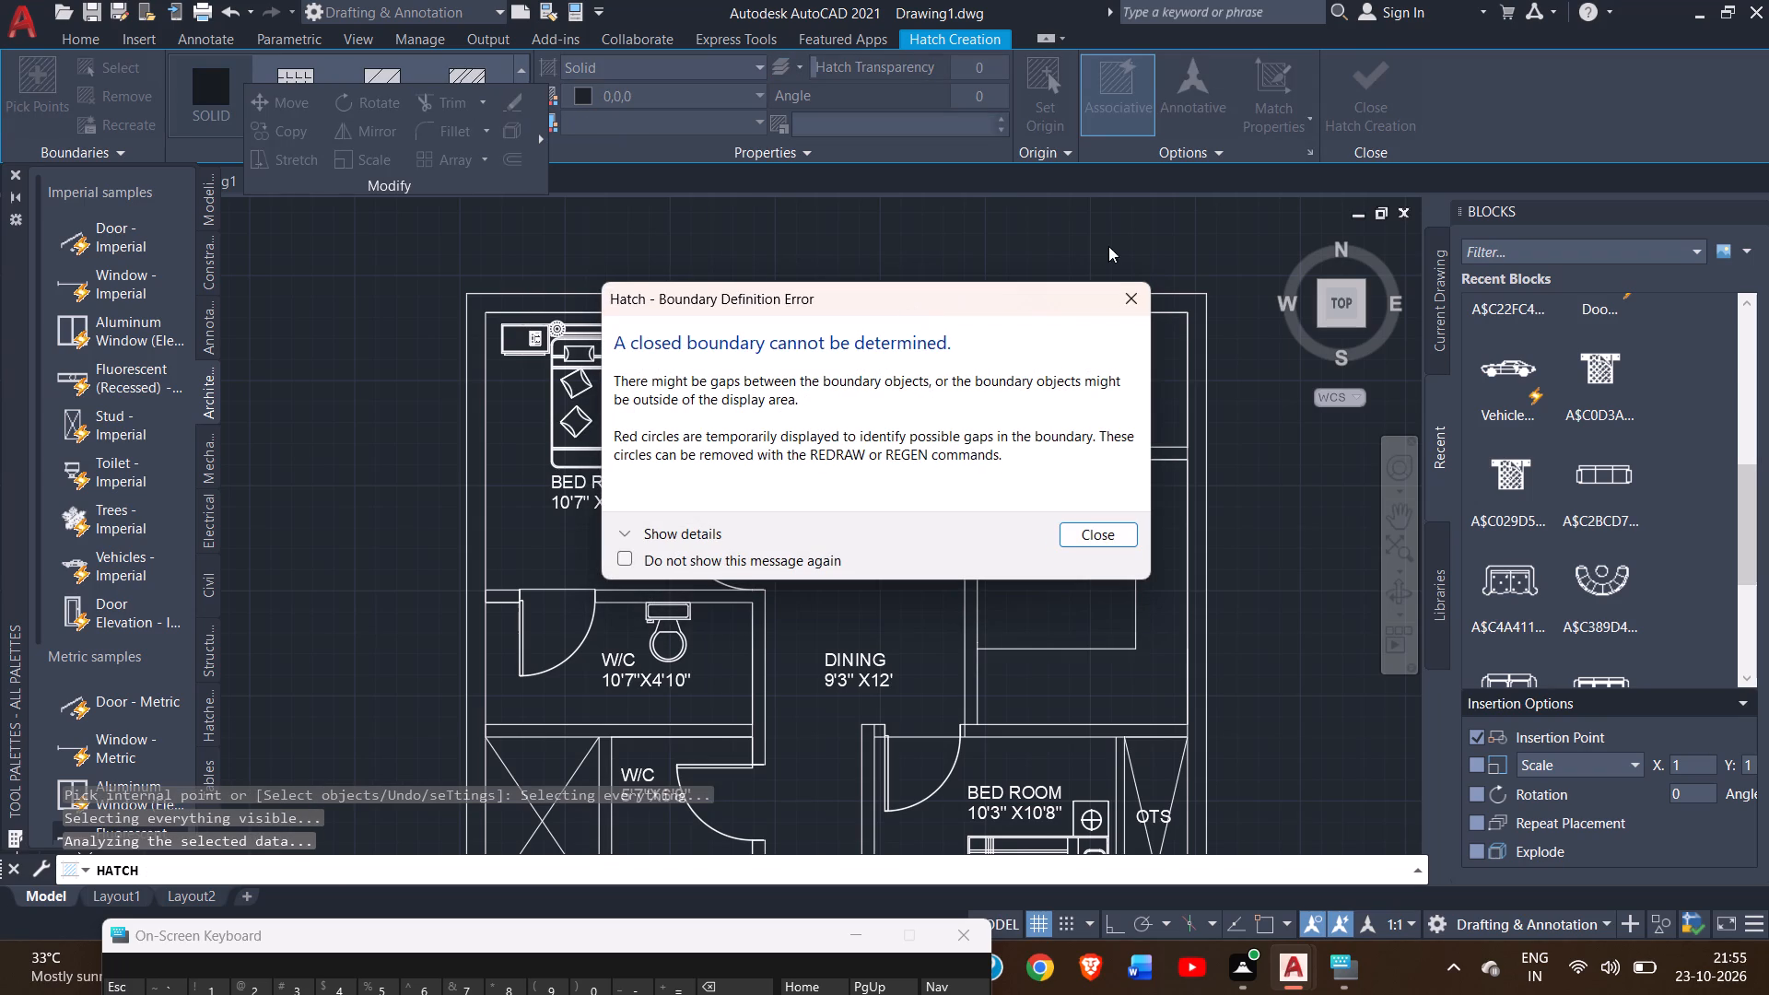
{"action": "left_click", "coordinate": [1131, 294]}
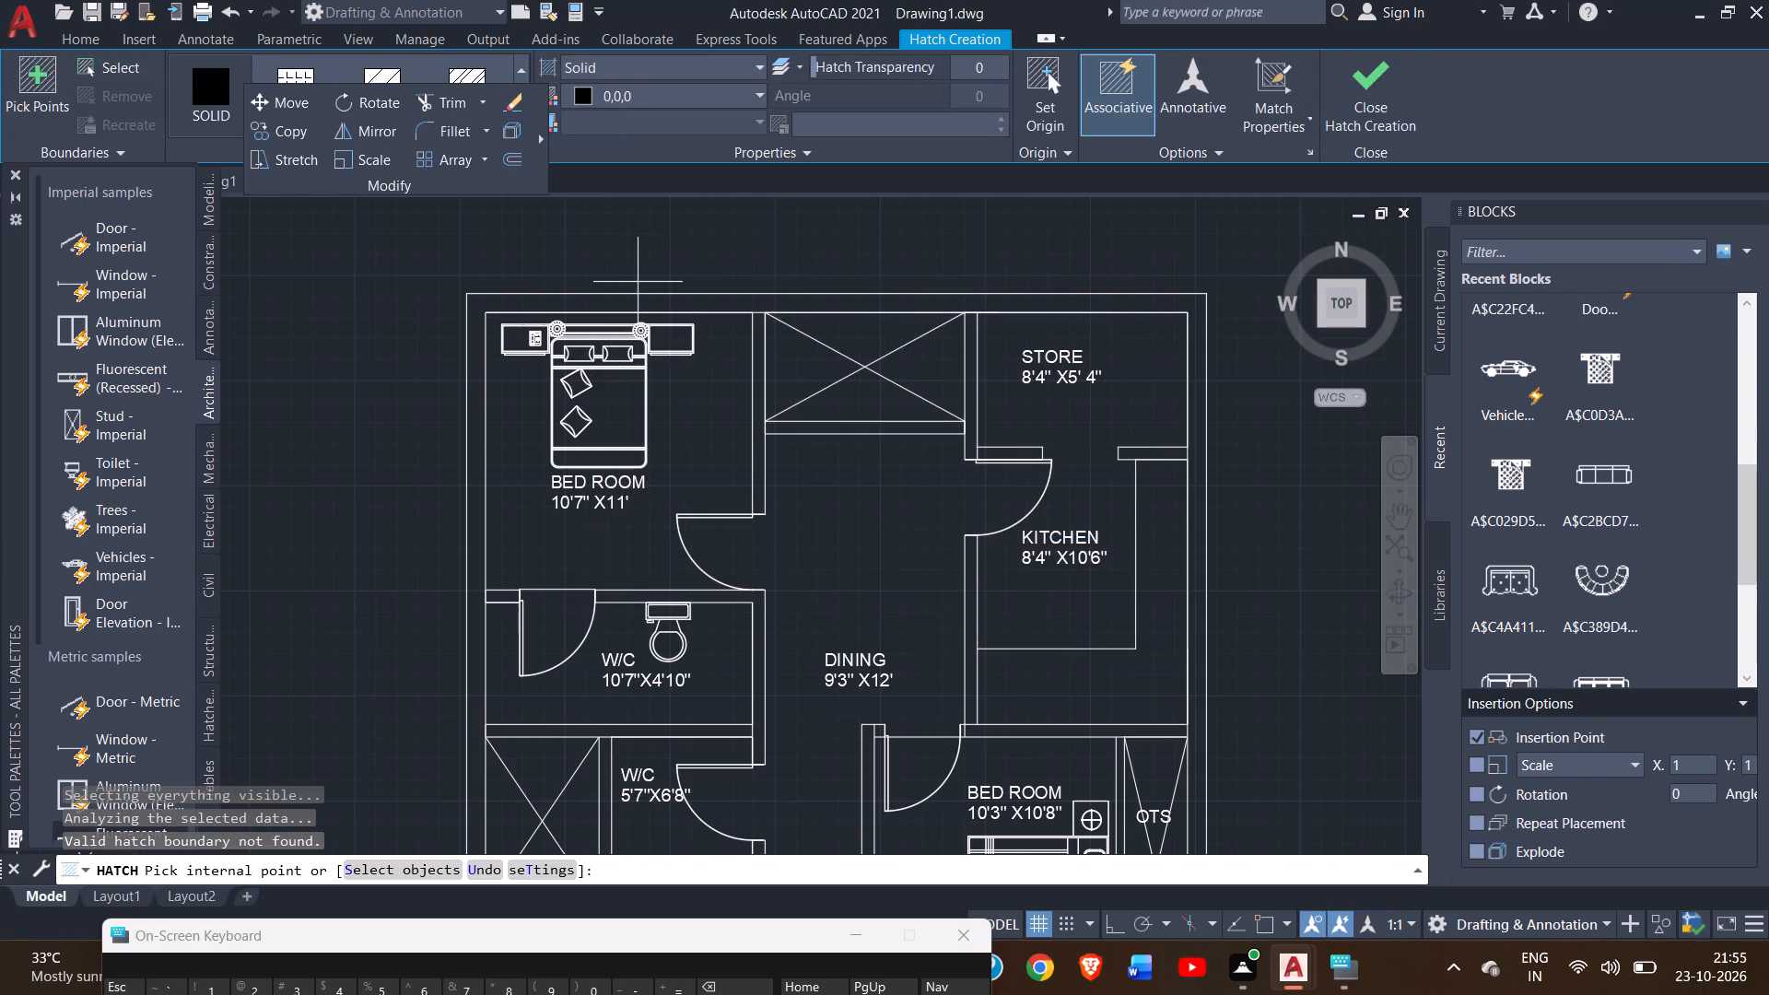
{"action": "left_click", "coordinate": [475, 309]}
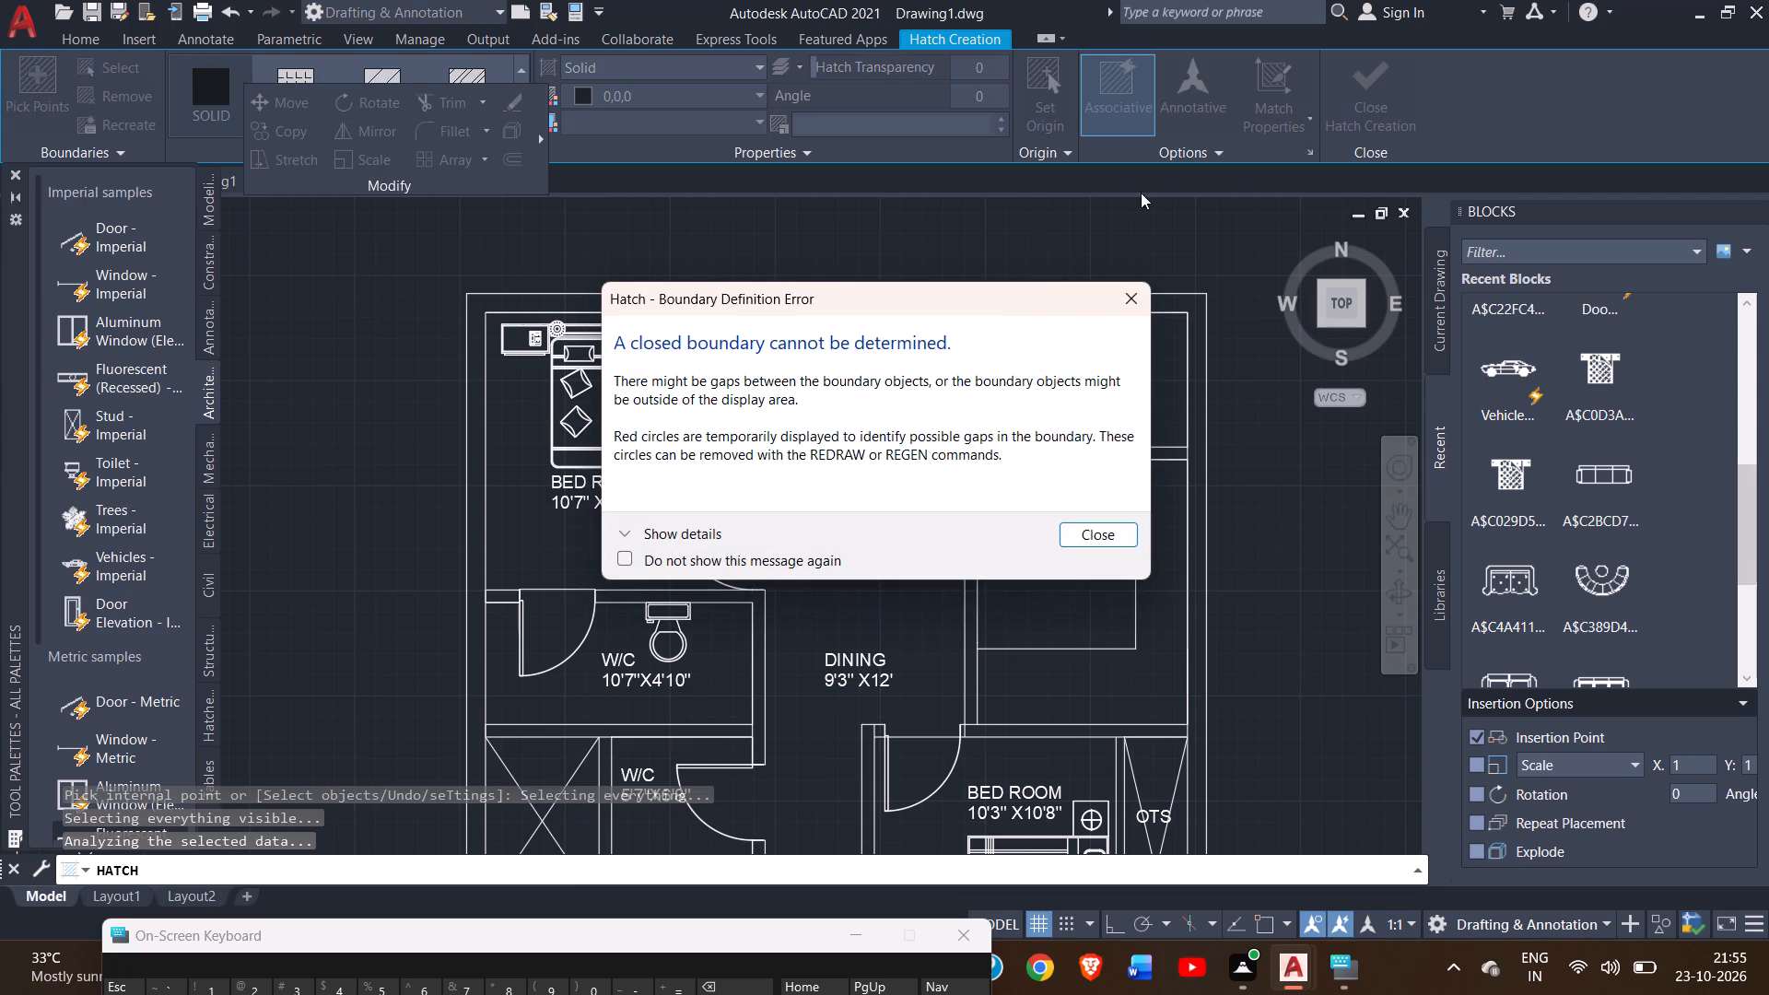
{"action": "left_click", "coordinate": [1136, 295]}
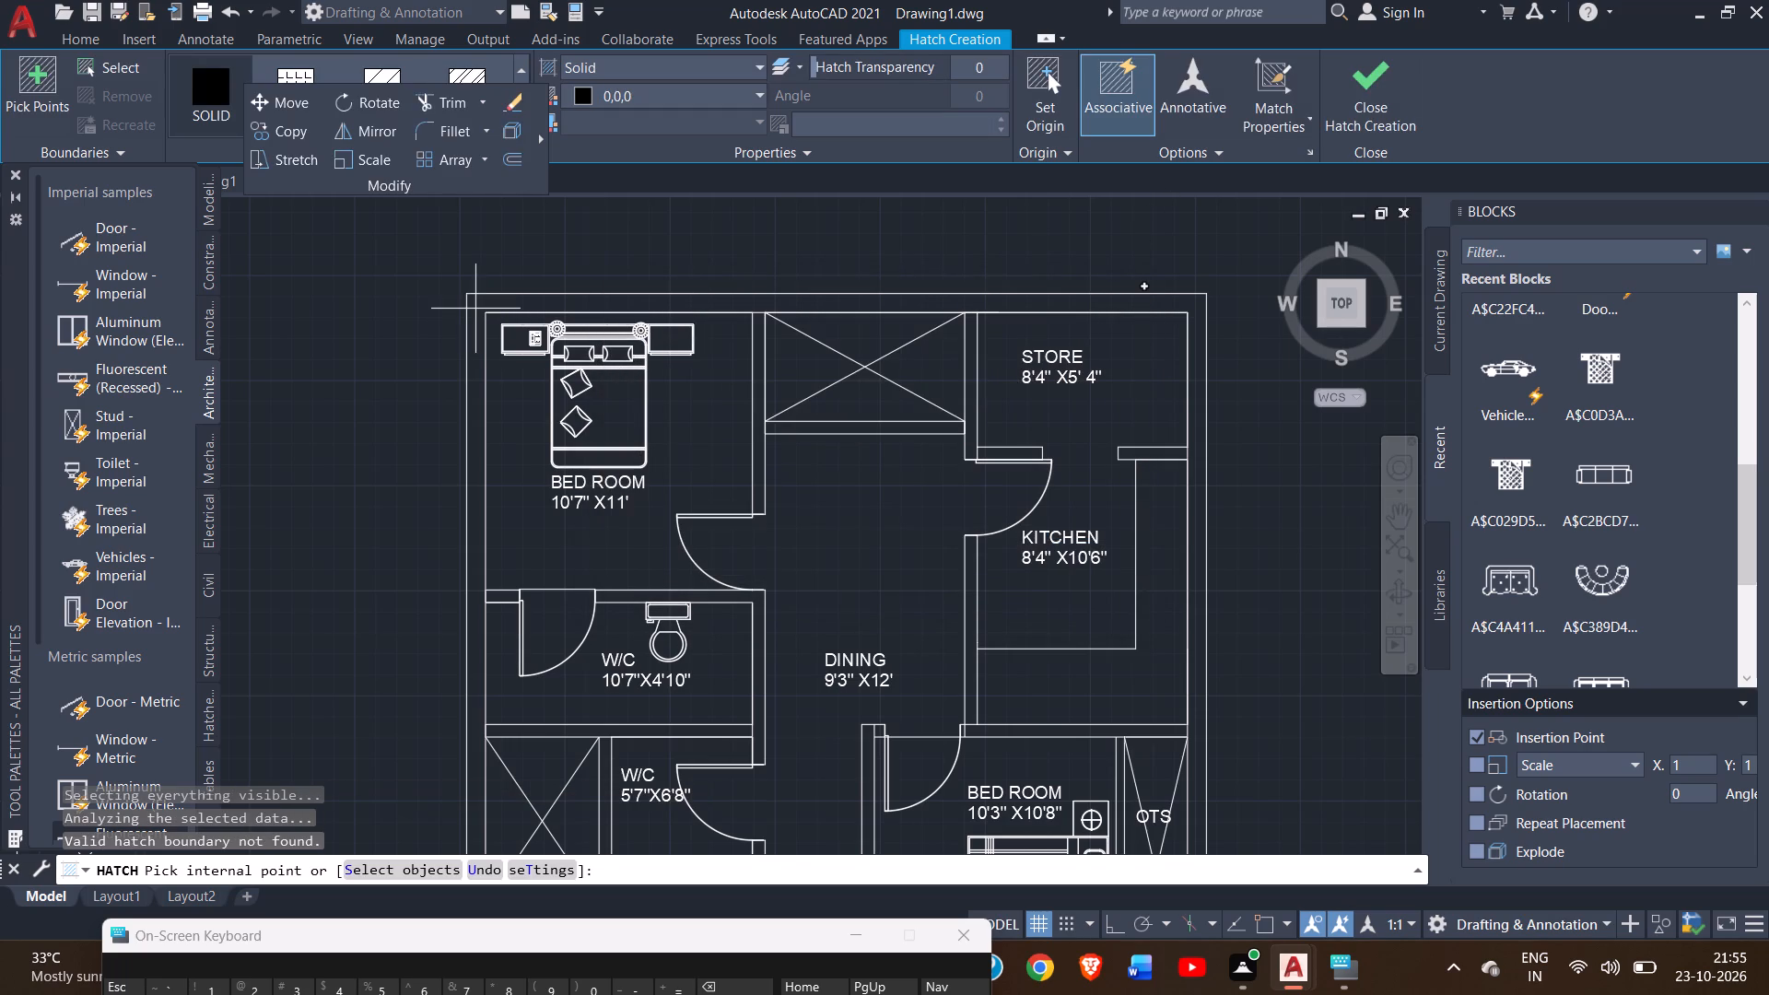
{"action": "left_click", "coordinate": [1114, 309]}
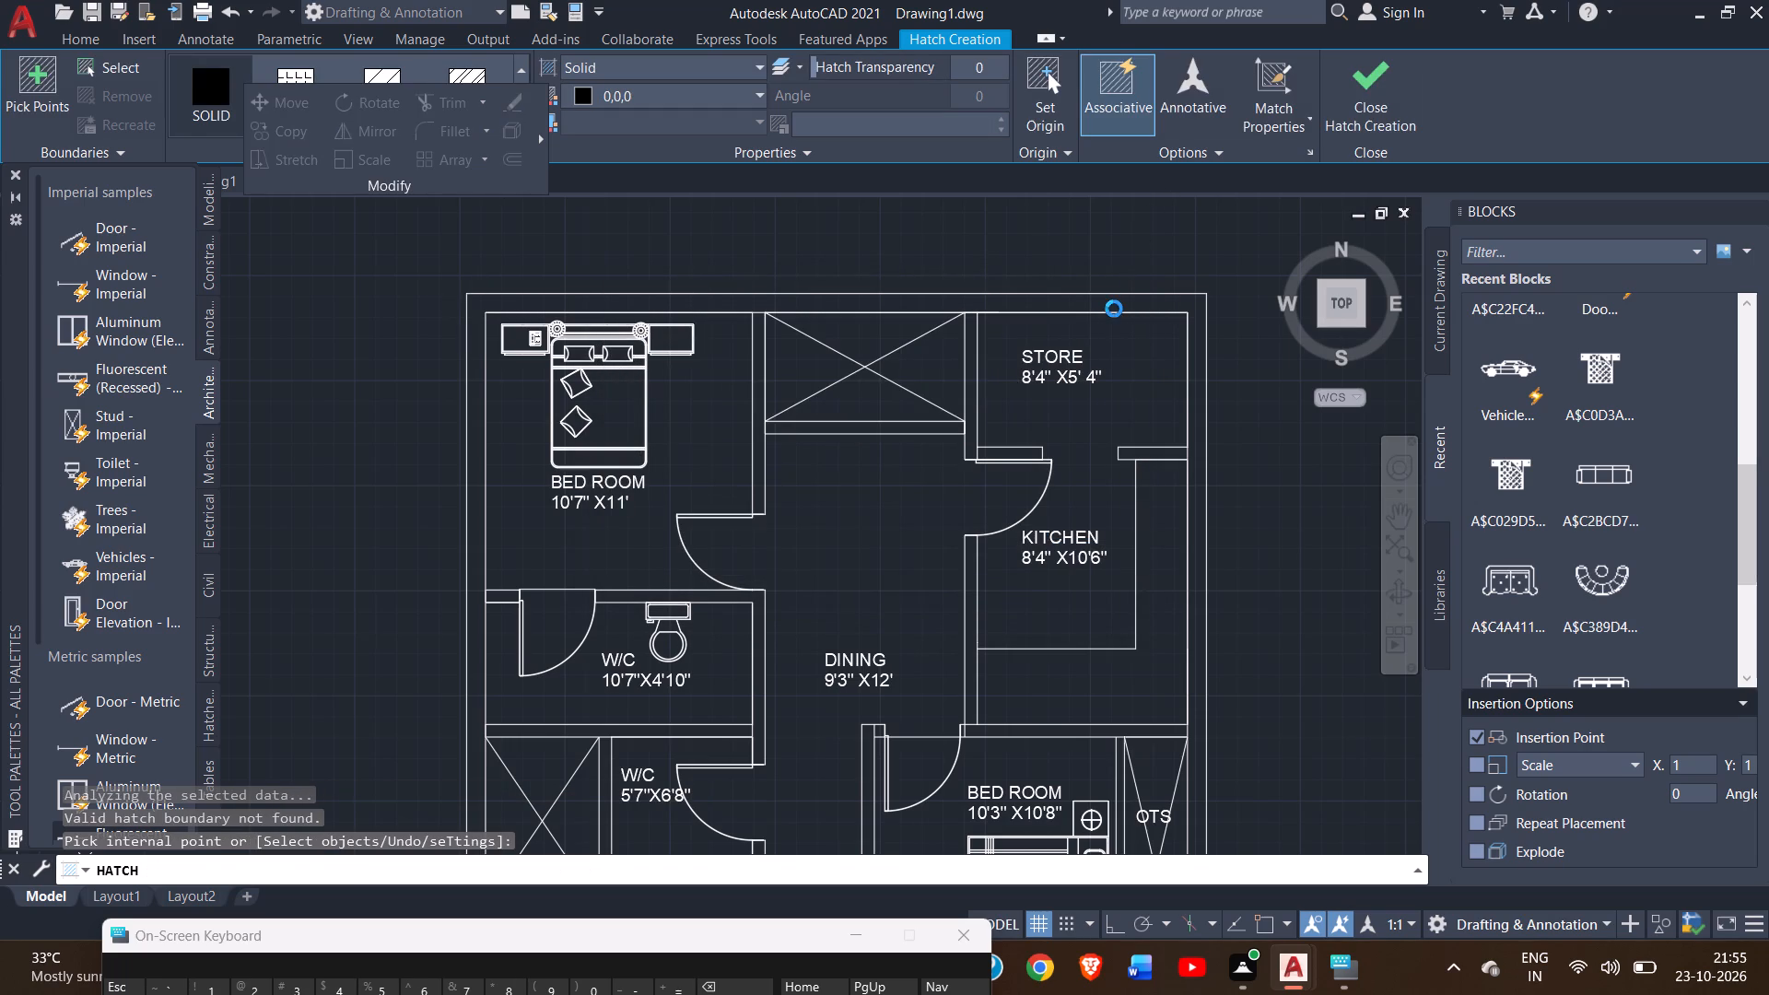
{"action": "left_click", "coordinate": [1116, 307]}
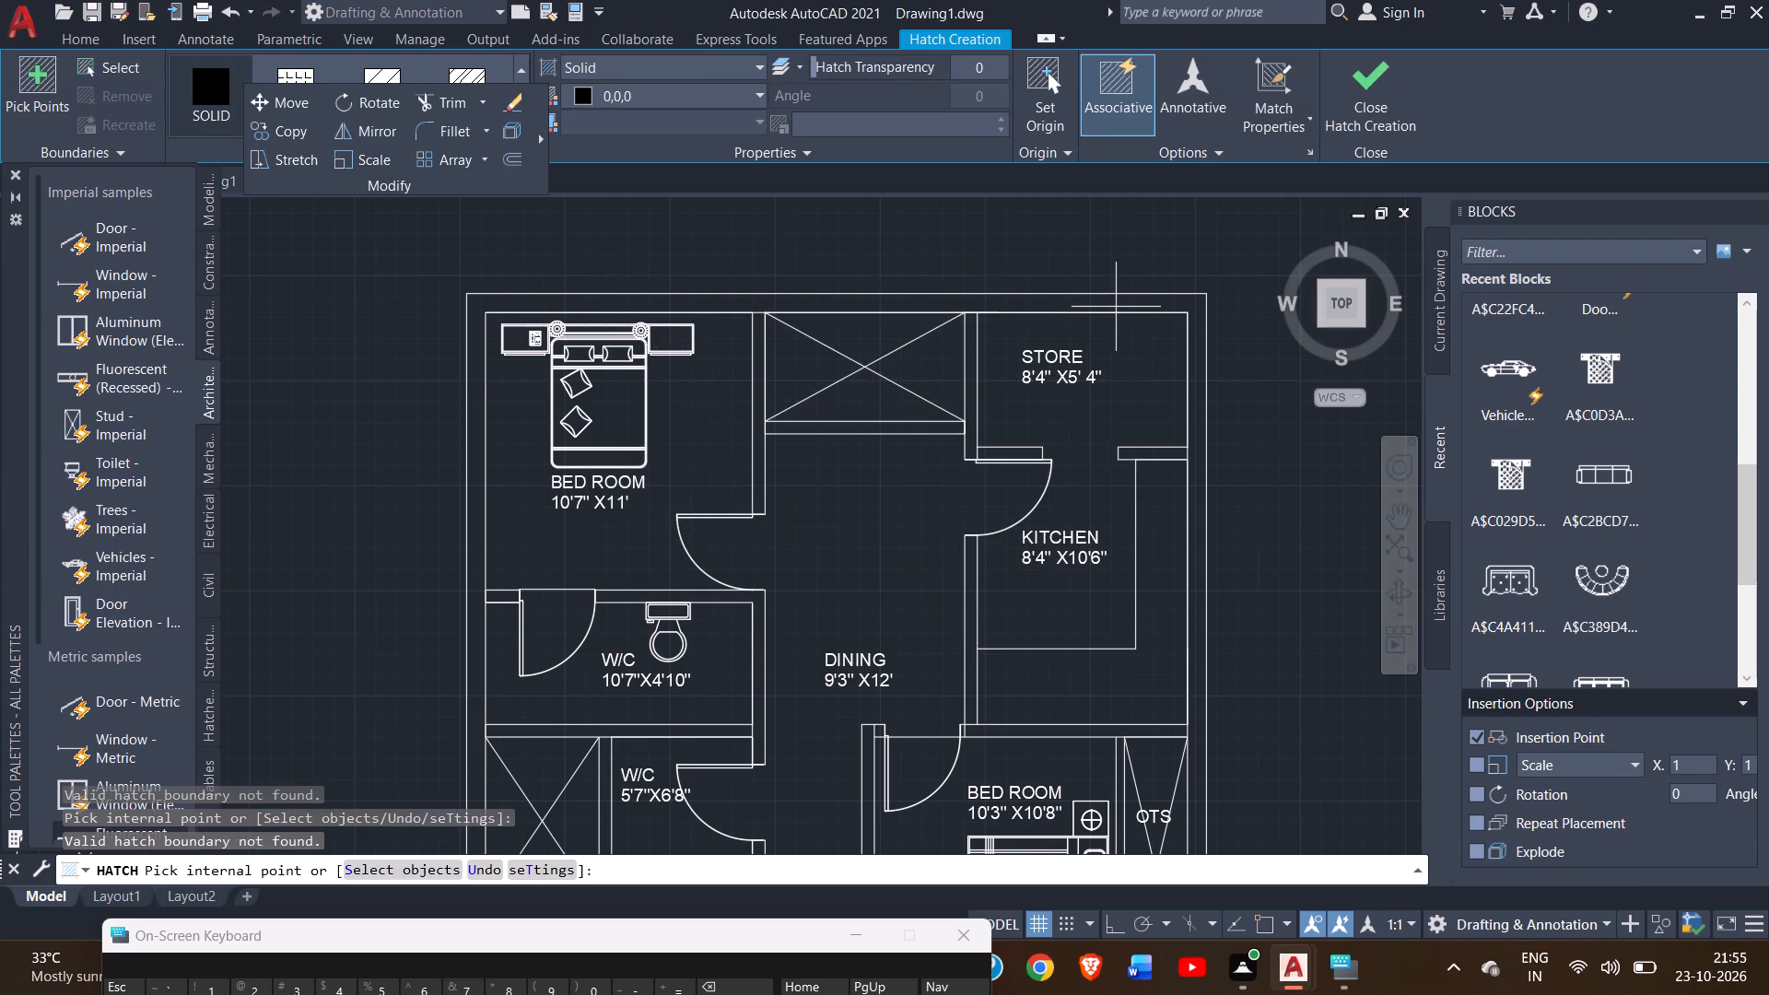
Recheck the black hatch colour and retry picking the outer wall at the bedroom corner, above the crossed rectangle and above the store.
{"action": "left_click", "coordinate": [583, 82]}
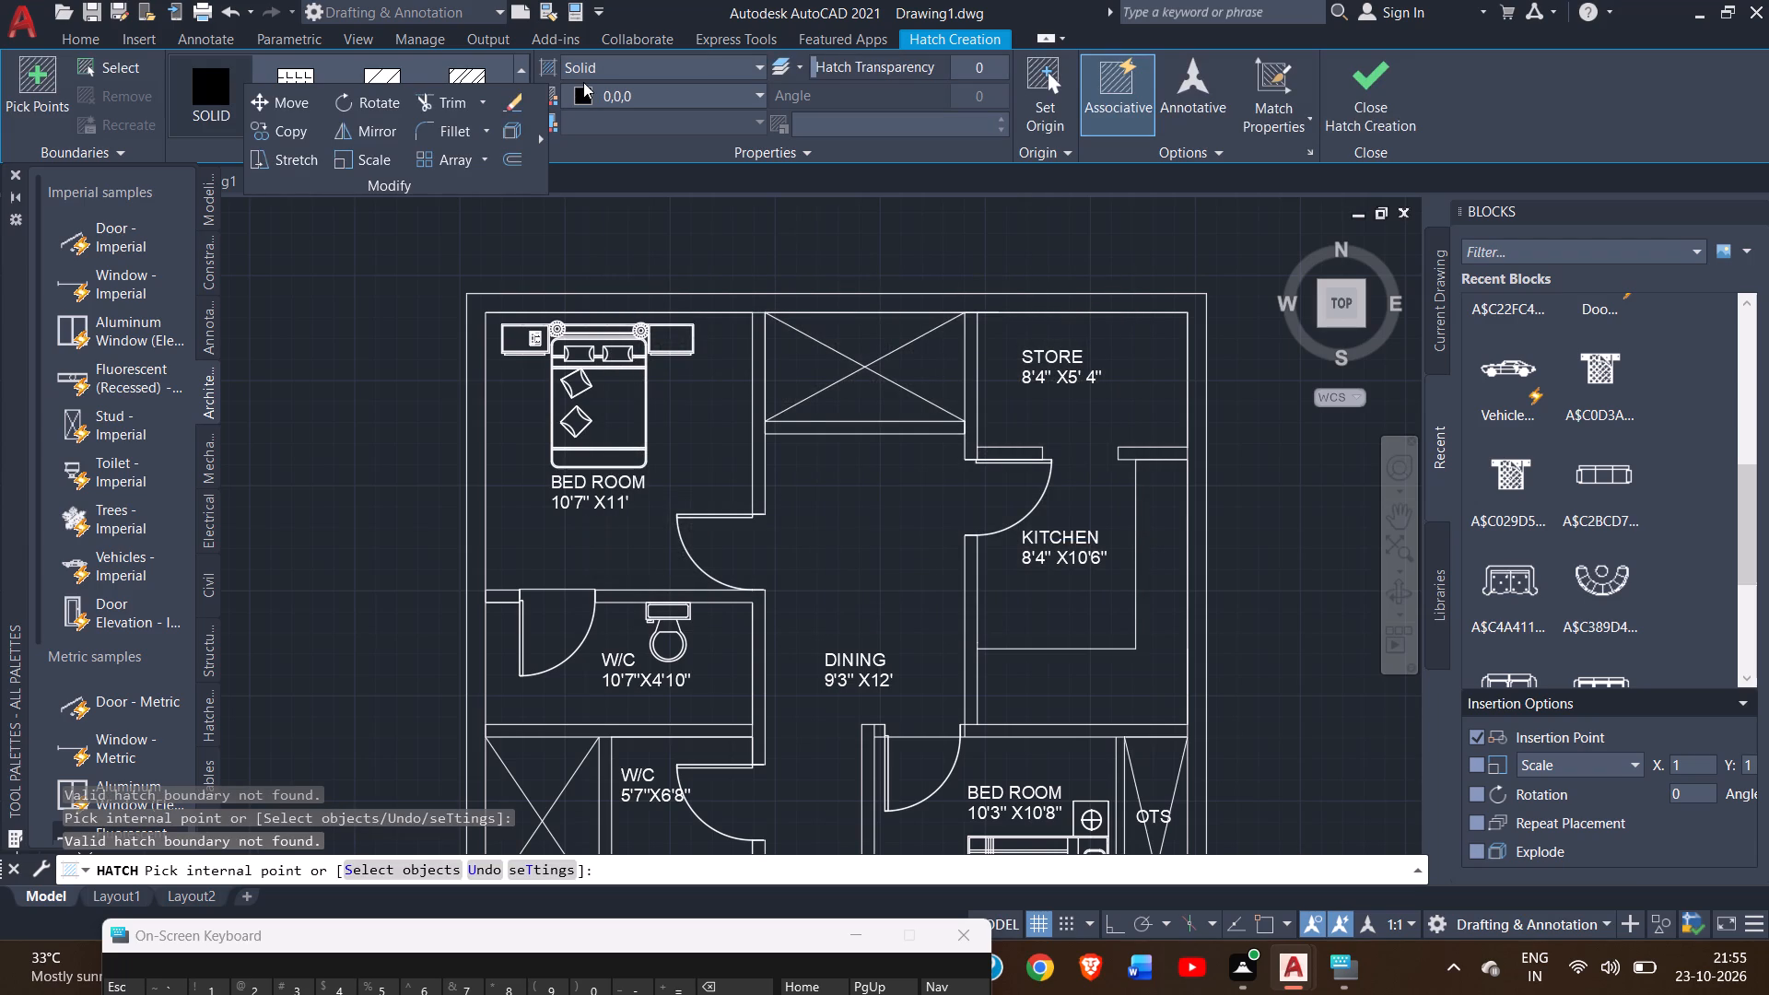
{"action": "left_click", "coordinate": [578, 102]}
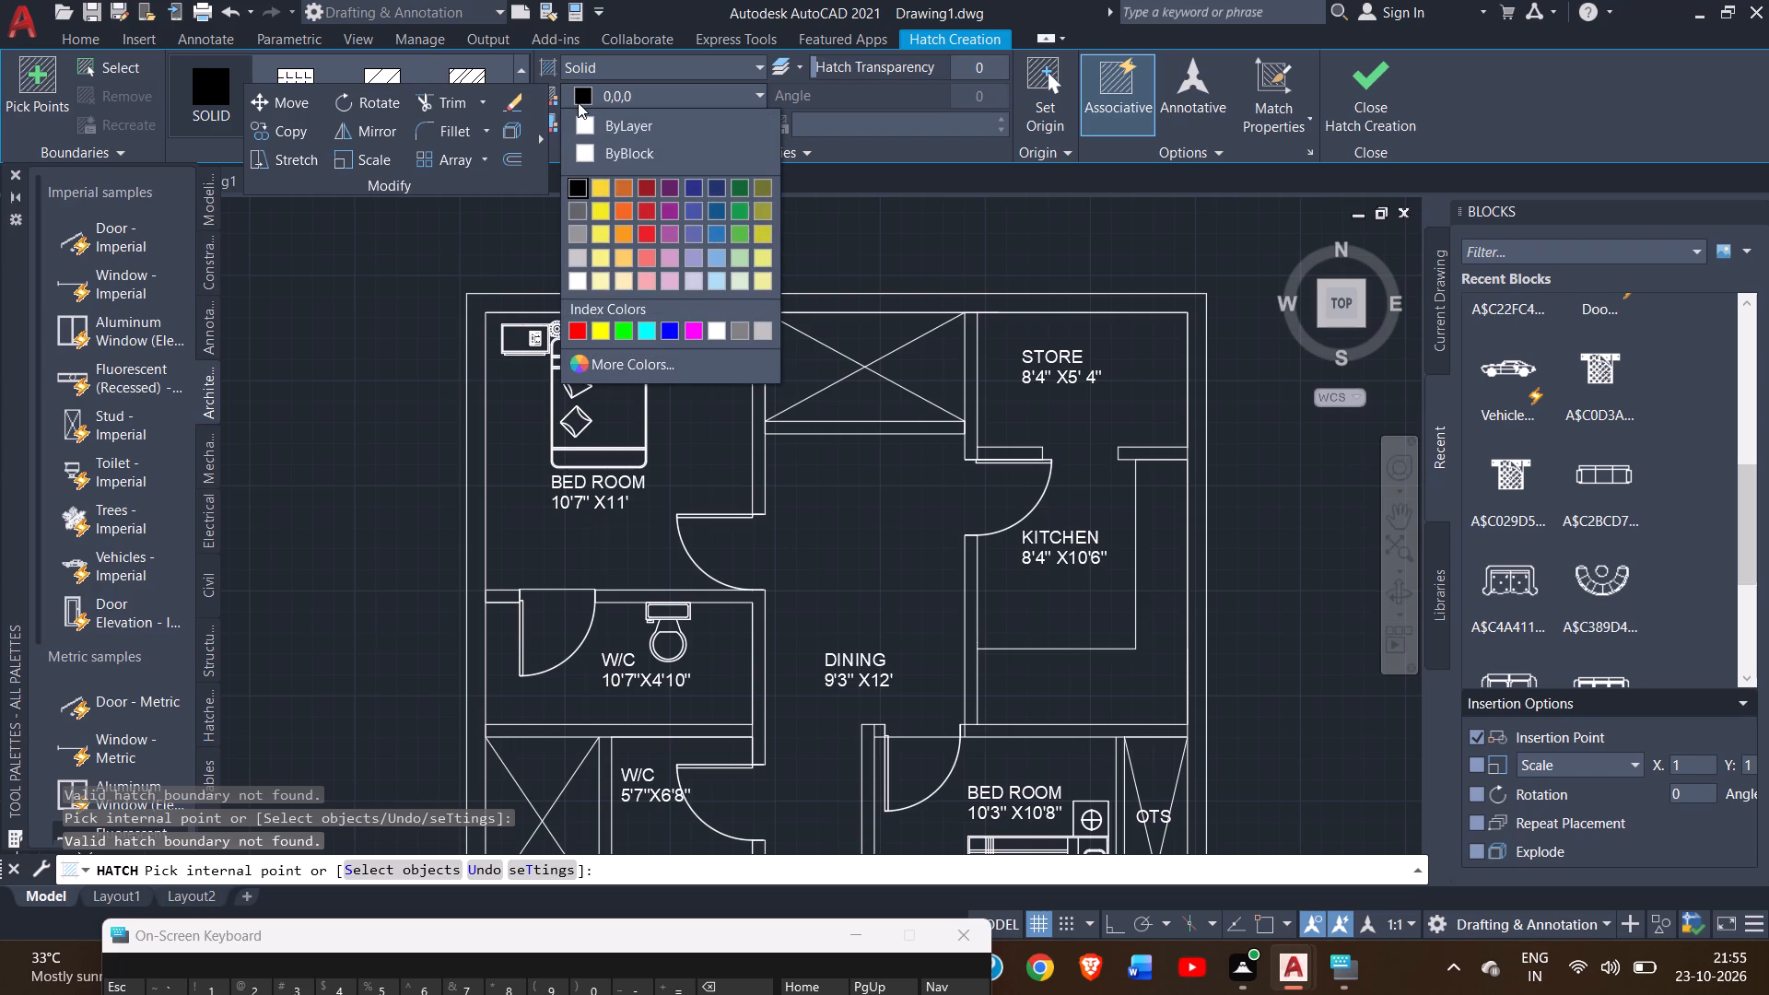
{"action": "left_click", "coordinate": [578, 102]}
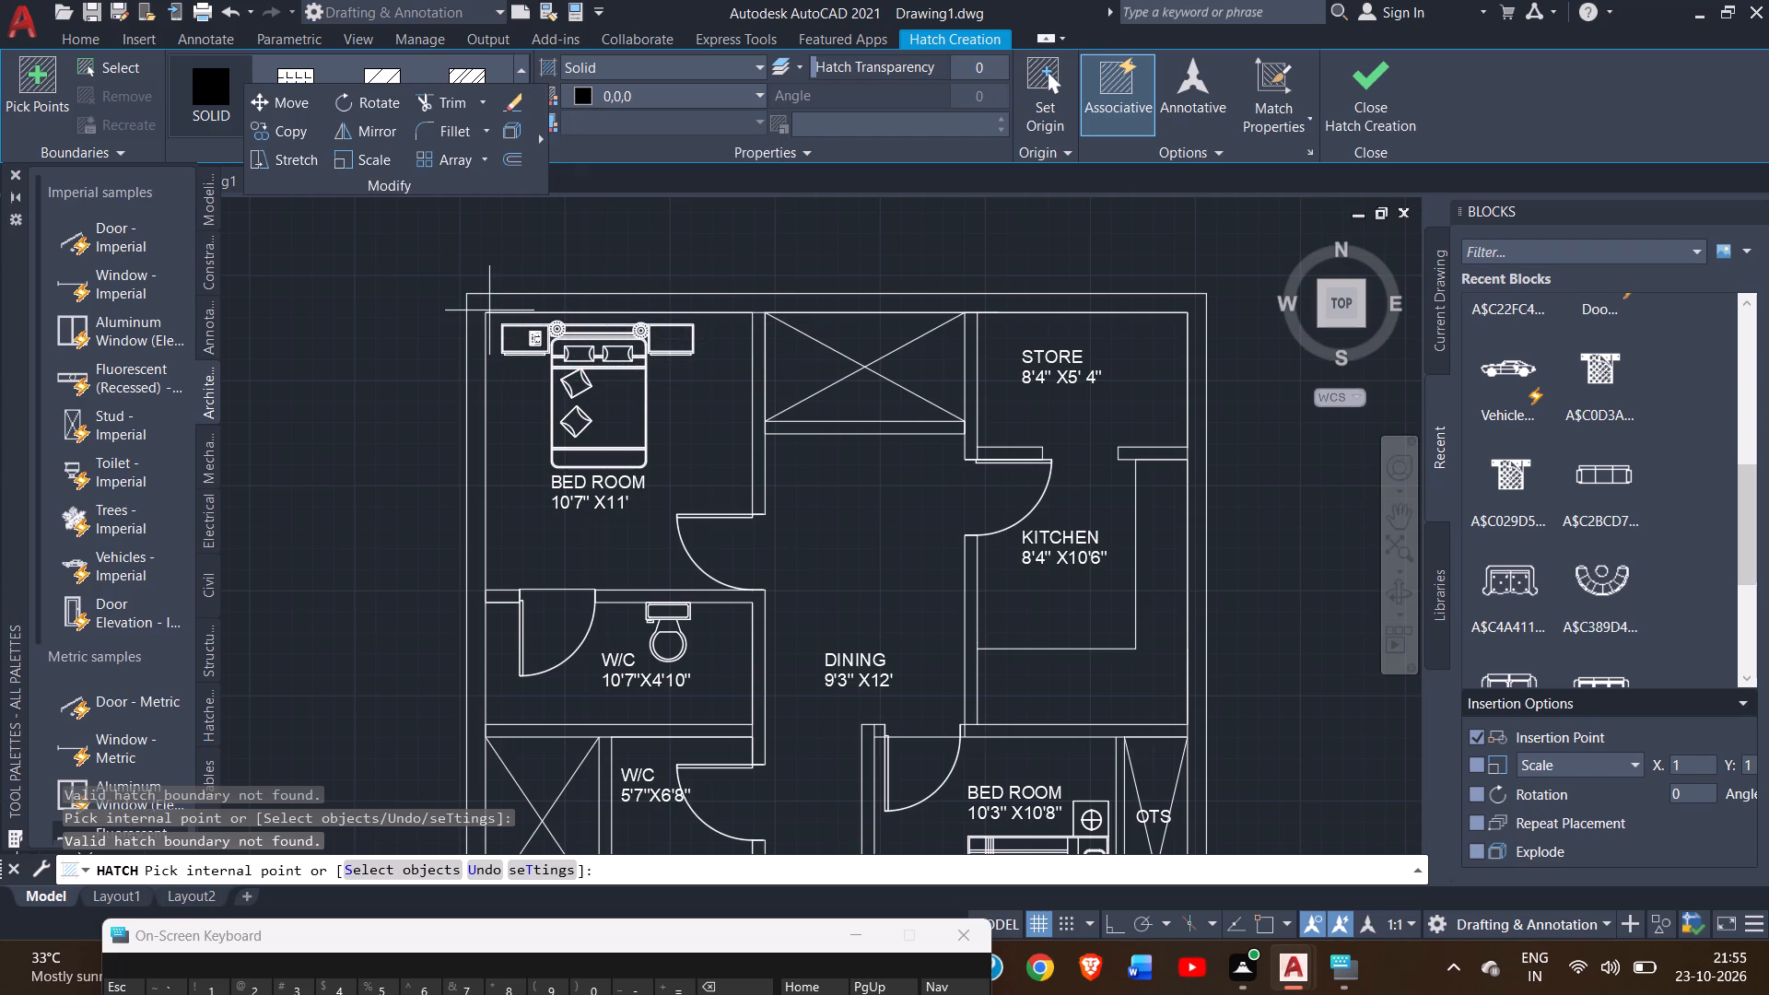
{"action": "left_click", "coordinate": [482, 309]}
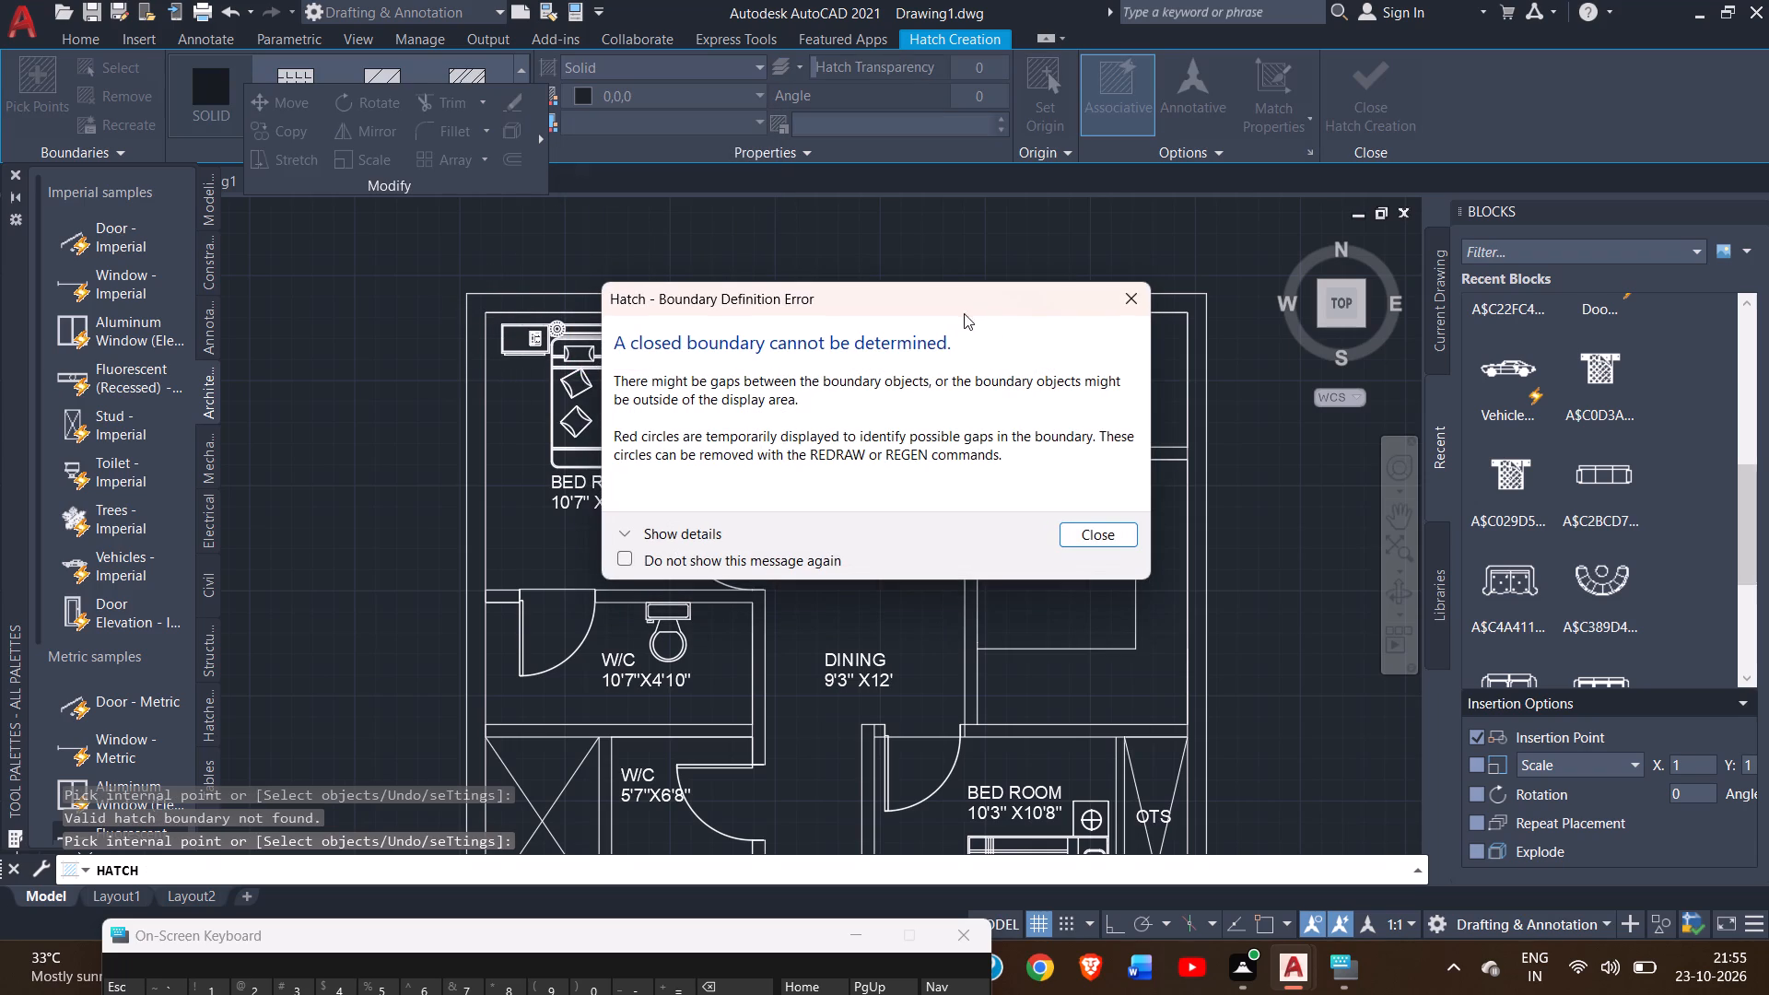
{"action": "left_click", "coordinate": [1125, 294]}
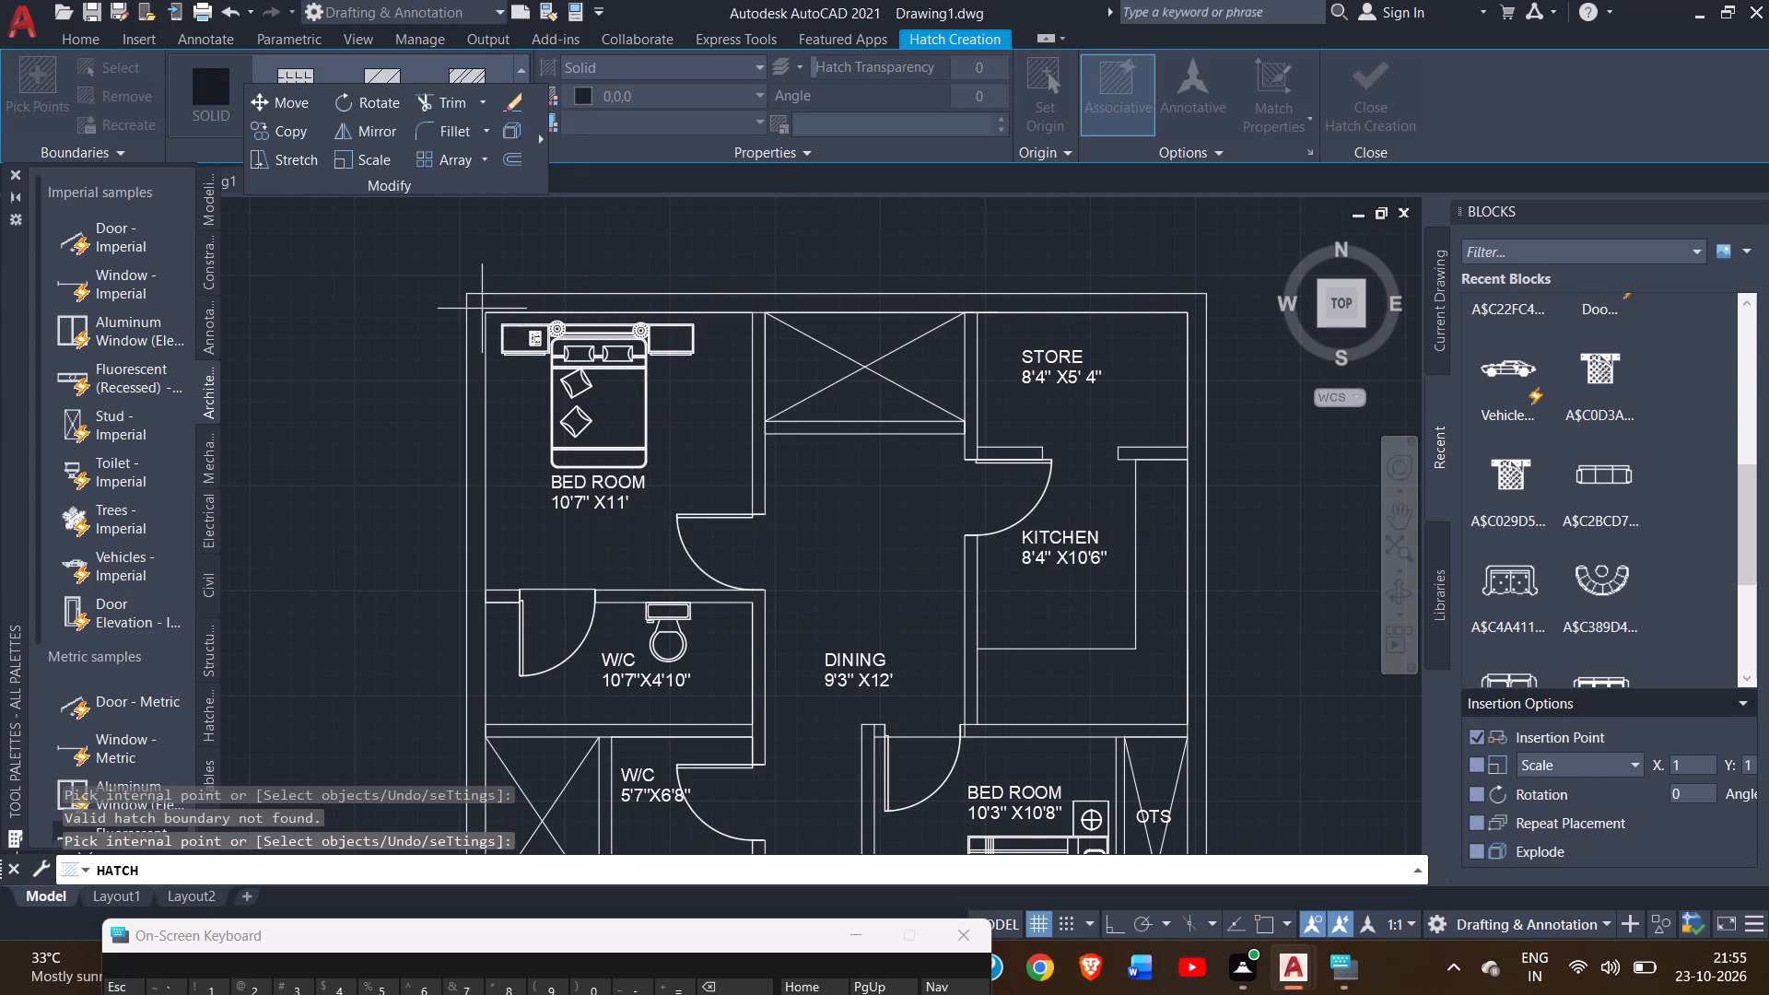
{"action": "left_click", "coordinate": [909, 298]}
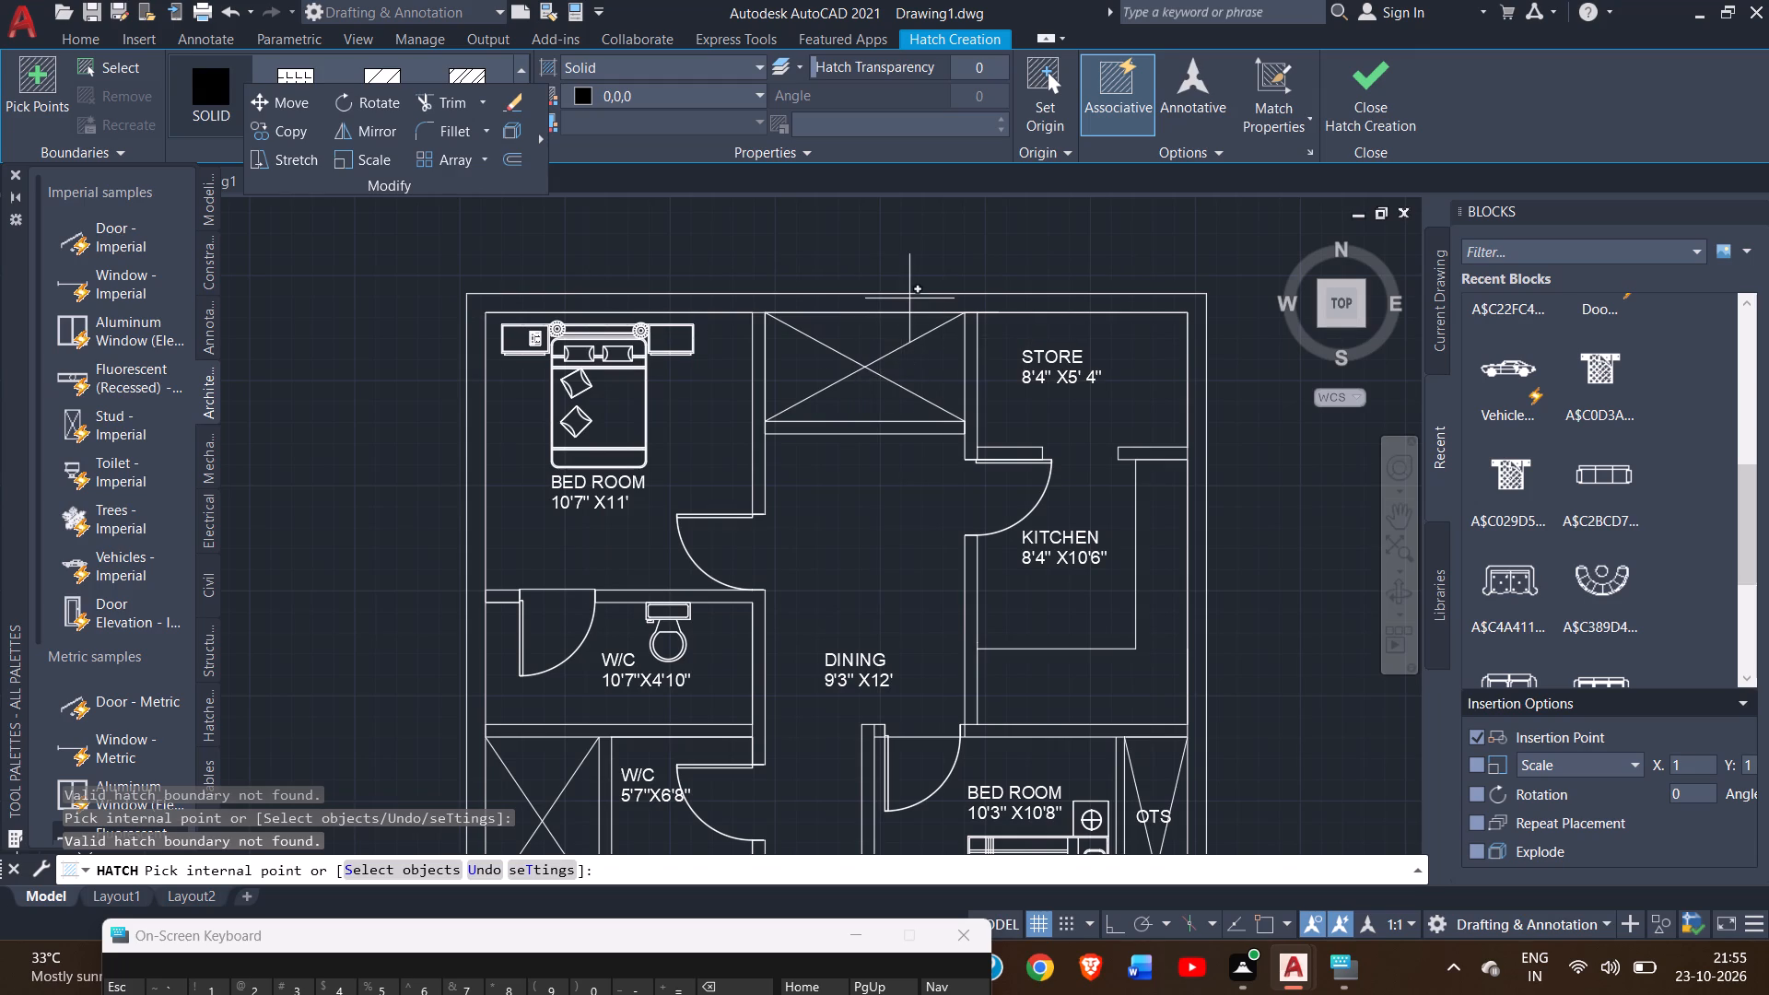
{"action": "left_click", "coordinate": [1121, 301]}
Reselect the SOLID pattern and pick the interior wall between the crossed rectangle and the store as a hatch area.
{"action": "left_click", "coordinate": [223, 101]}
{"action": "double_click", "coordinate": [223, 101]}
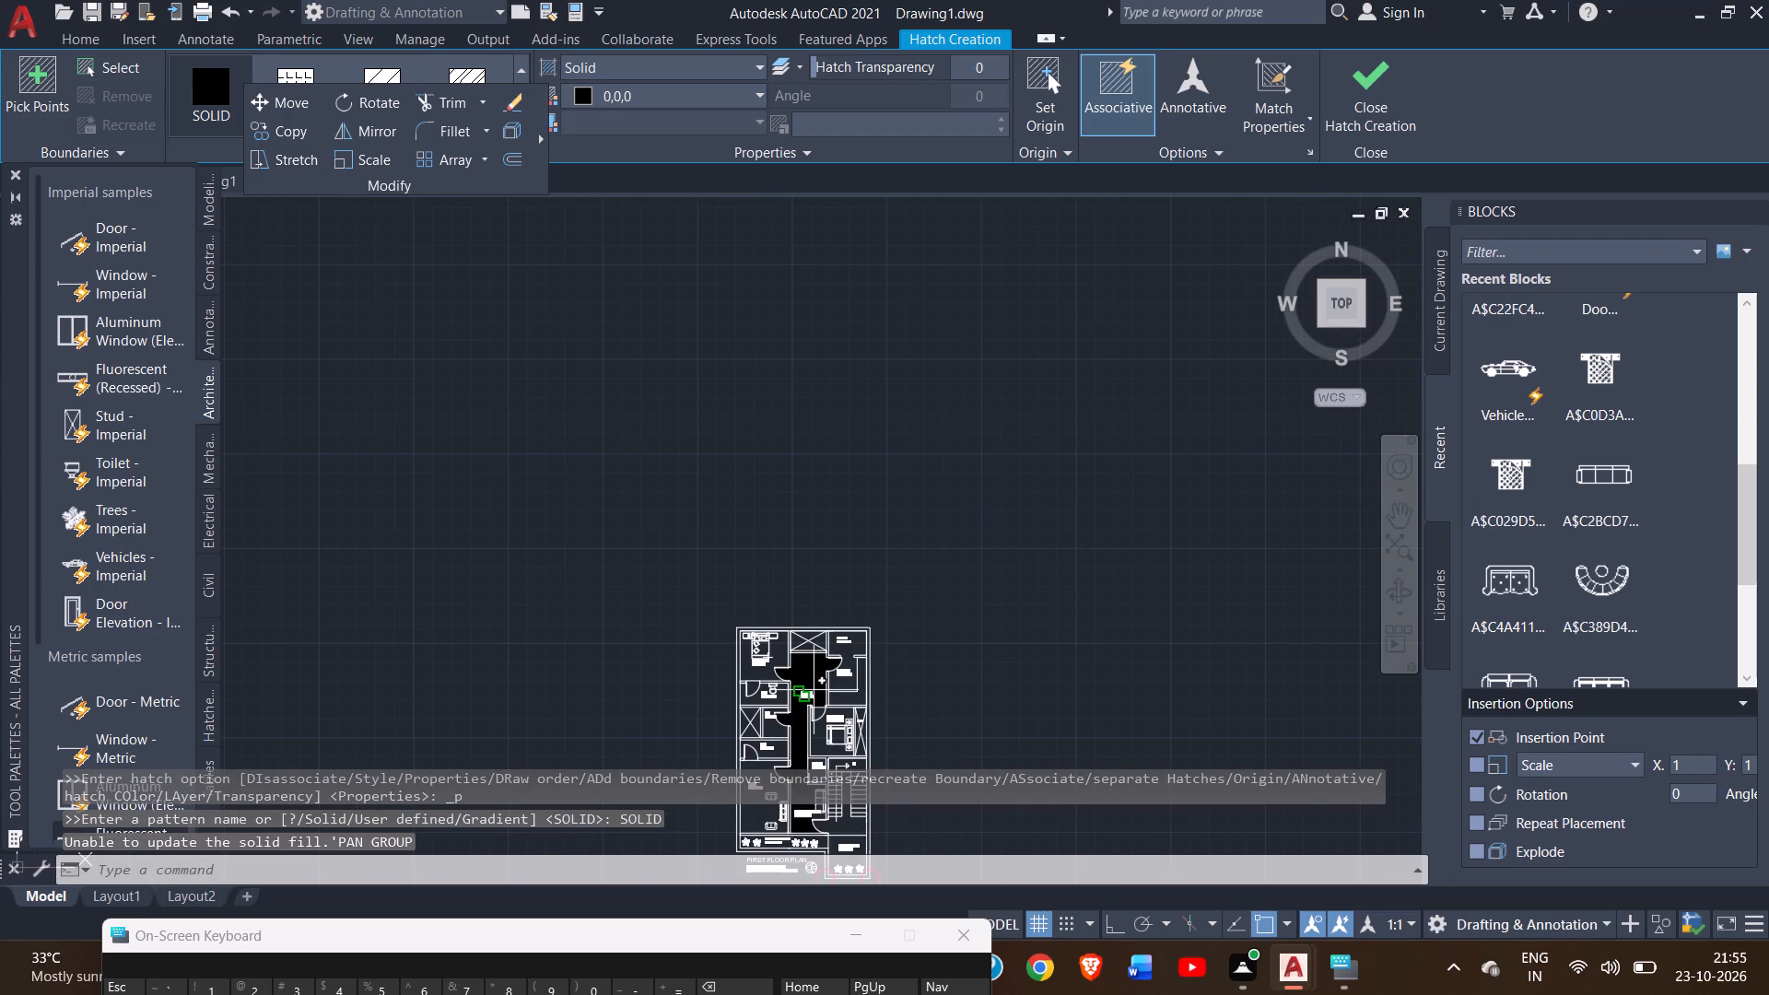
{"action": "scroll", "coordinate": [814, 690], "scroll_direction": "up", "scroll_amount": 5, "text": "ctrl"}
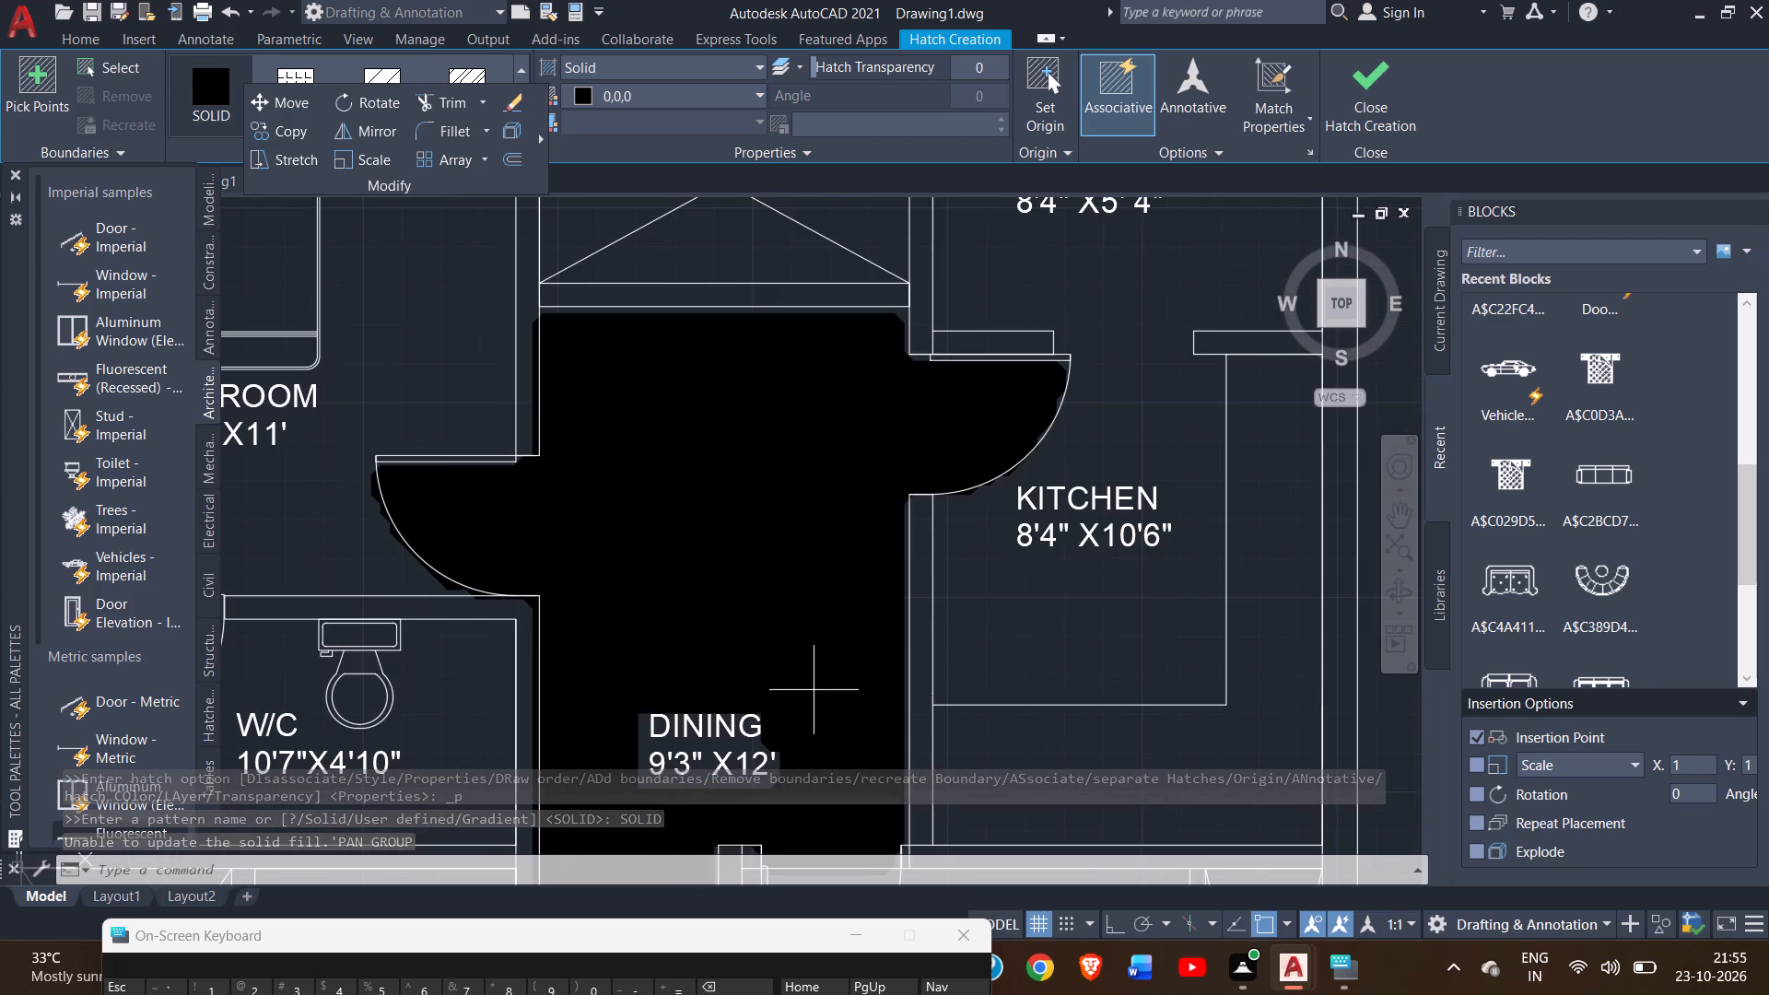
{"action": "left_click", "coordinate": [615, 295]}
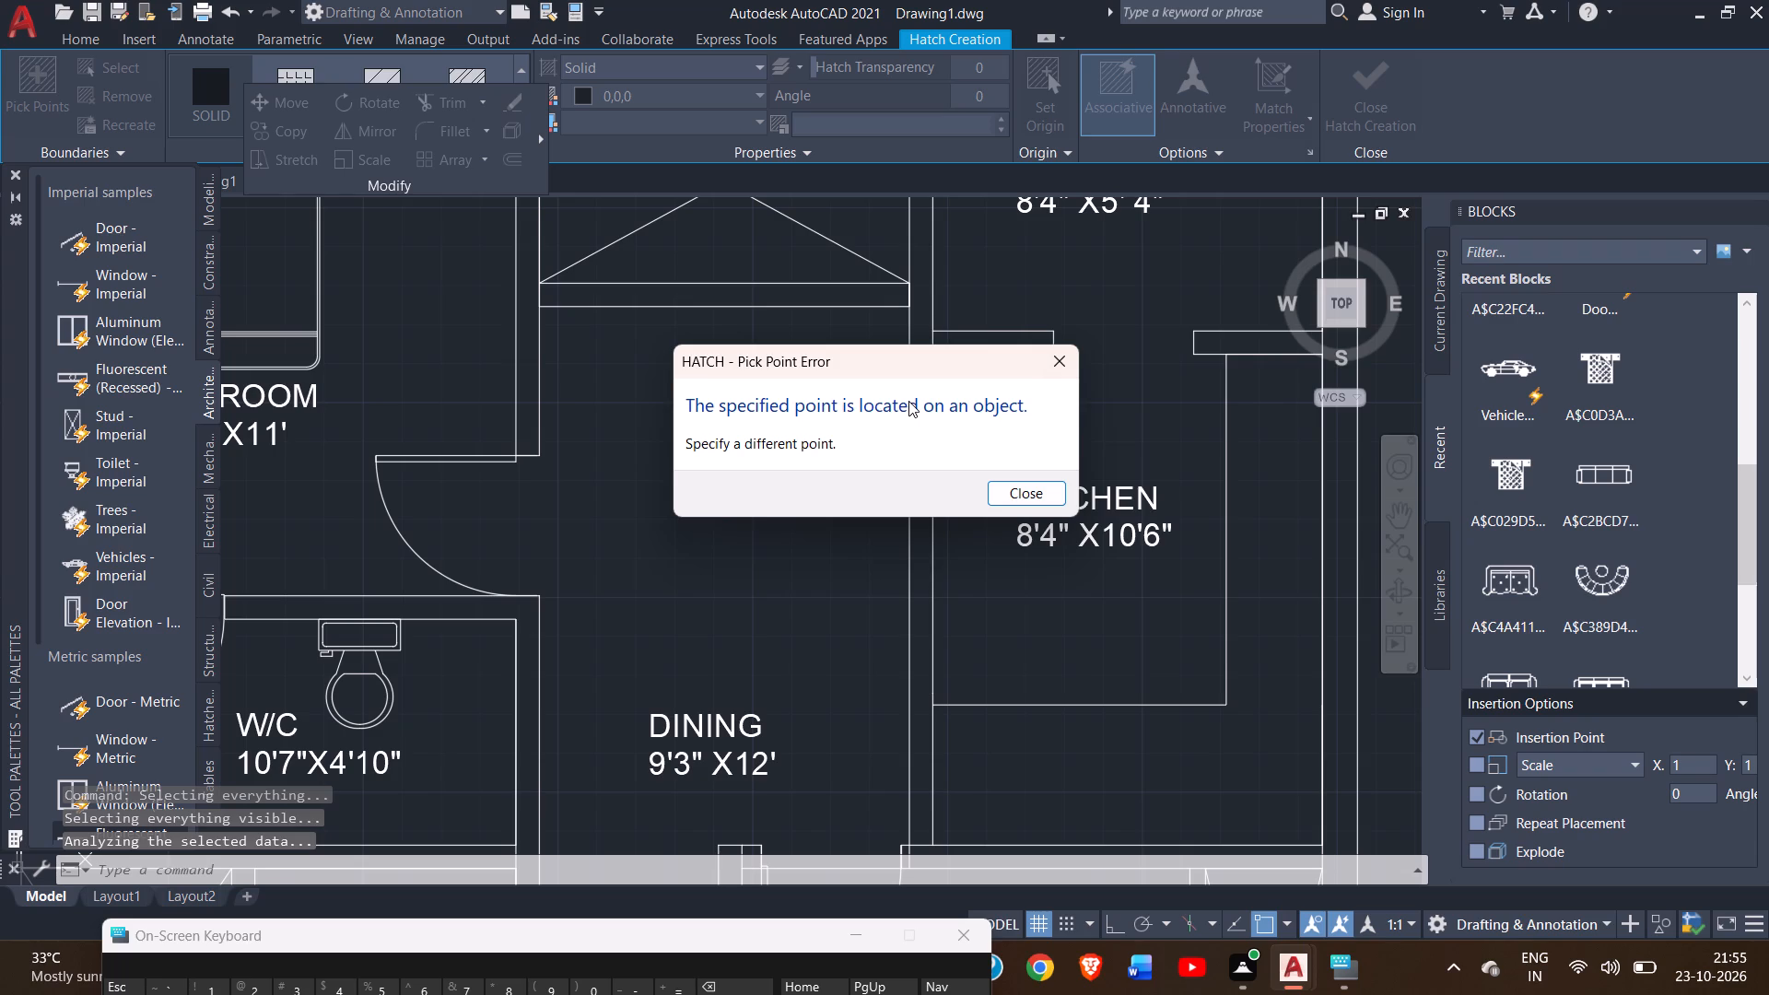
{"action": "left_click", "coordinate": [1053, 365]}
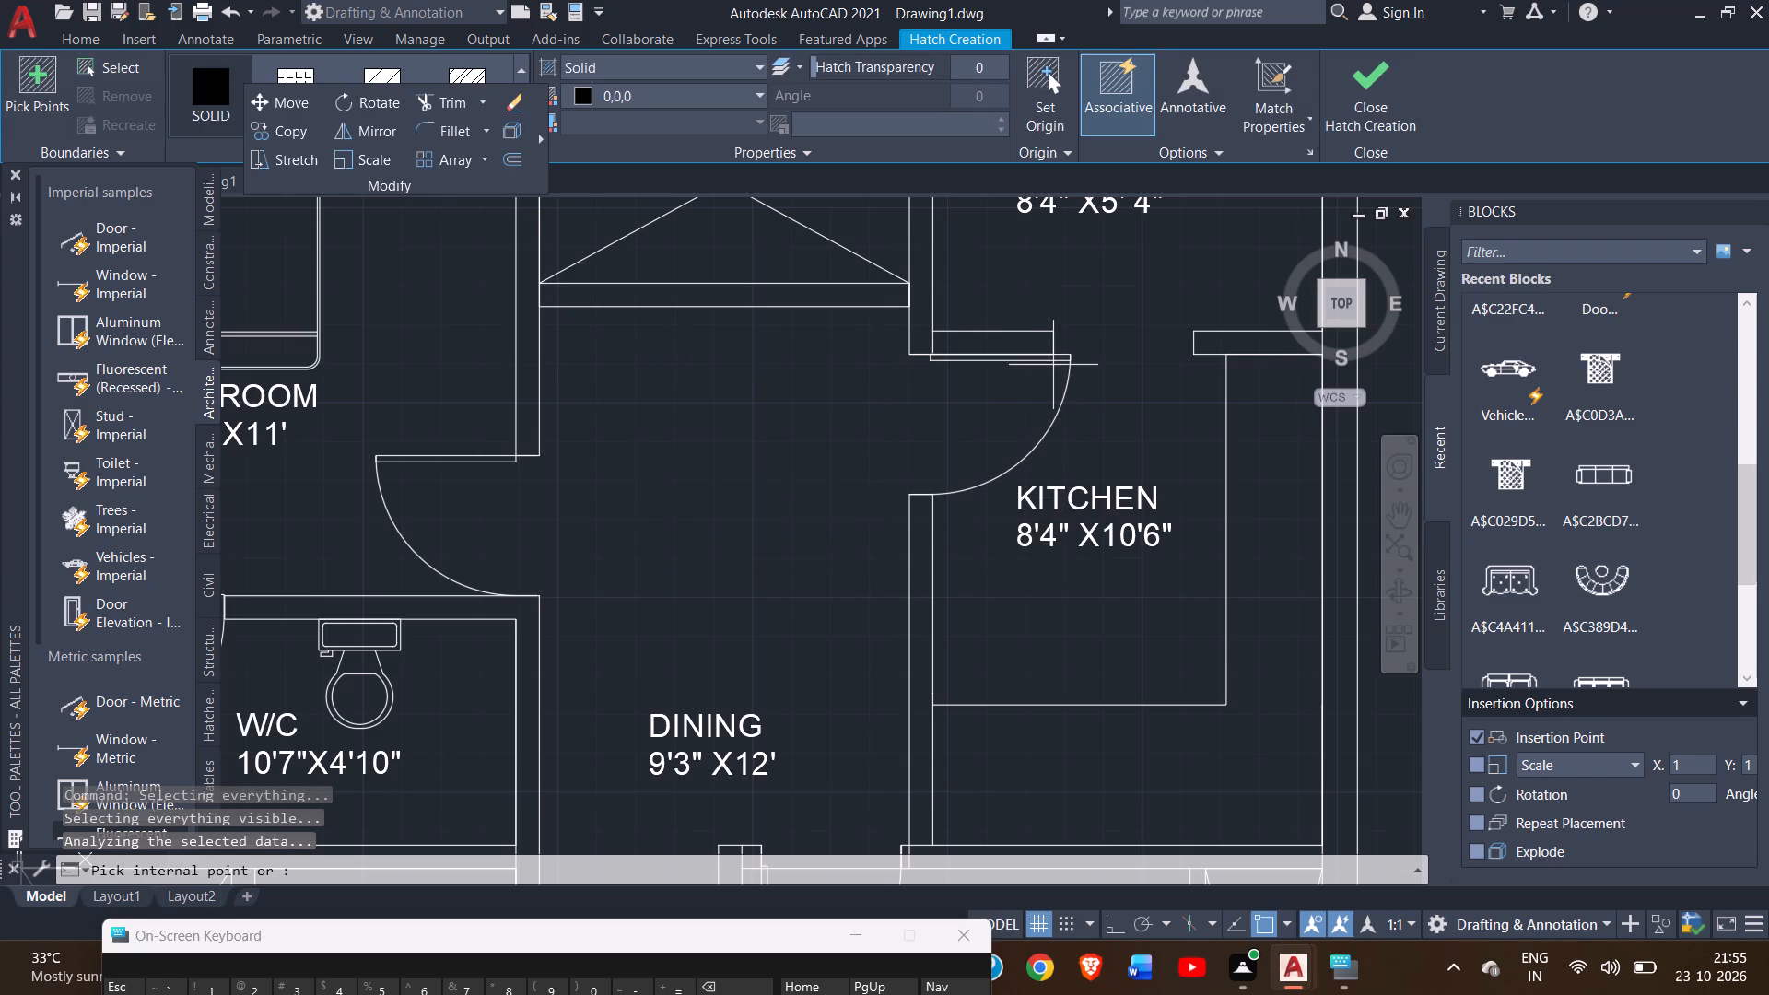
{"action": "left_click", "coordinate": [927, 338]}
{"action": "left_click", "coordinate": [927, 338]}
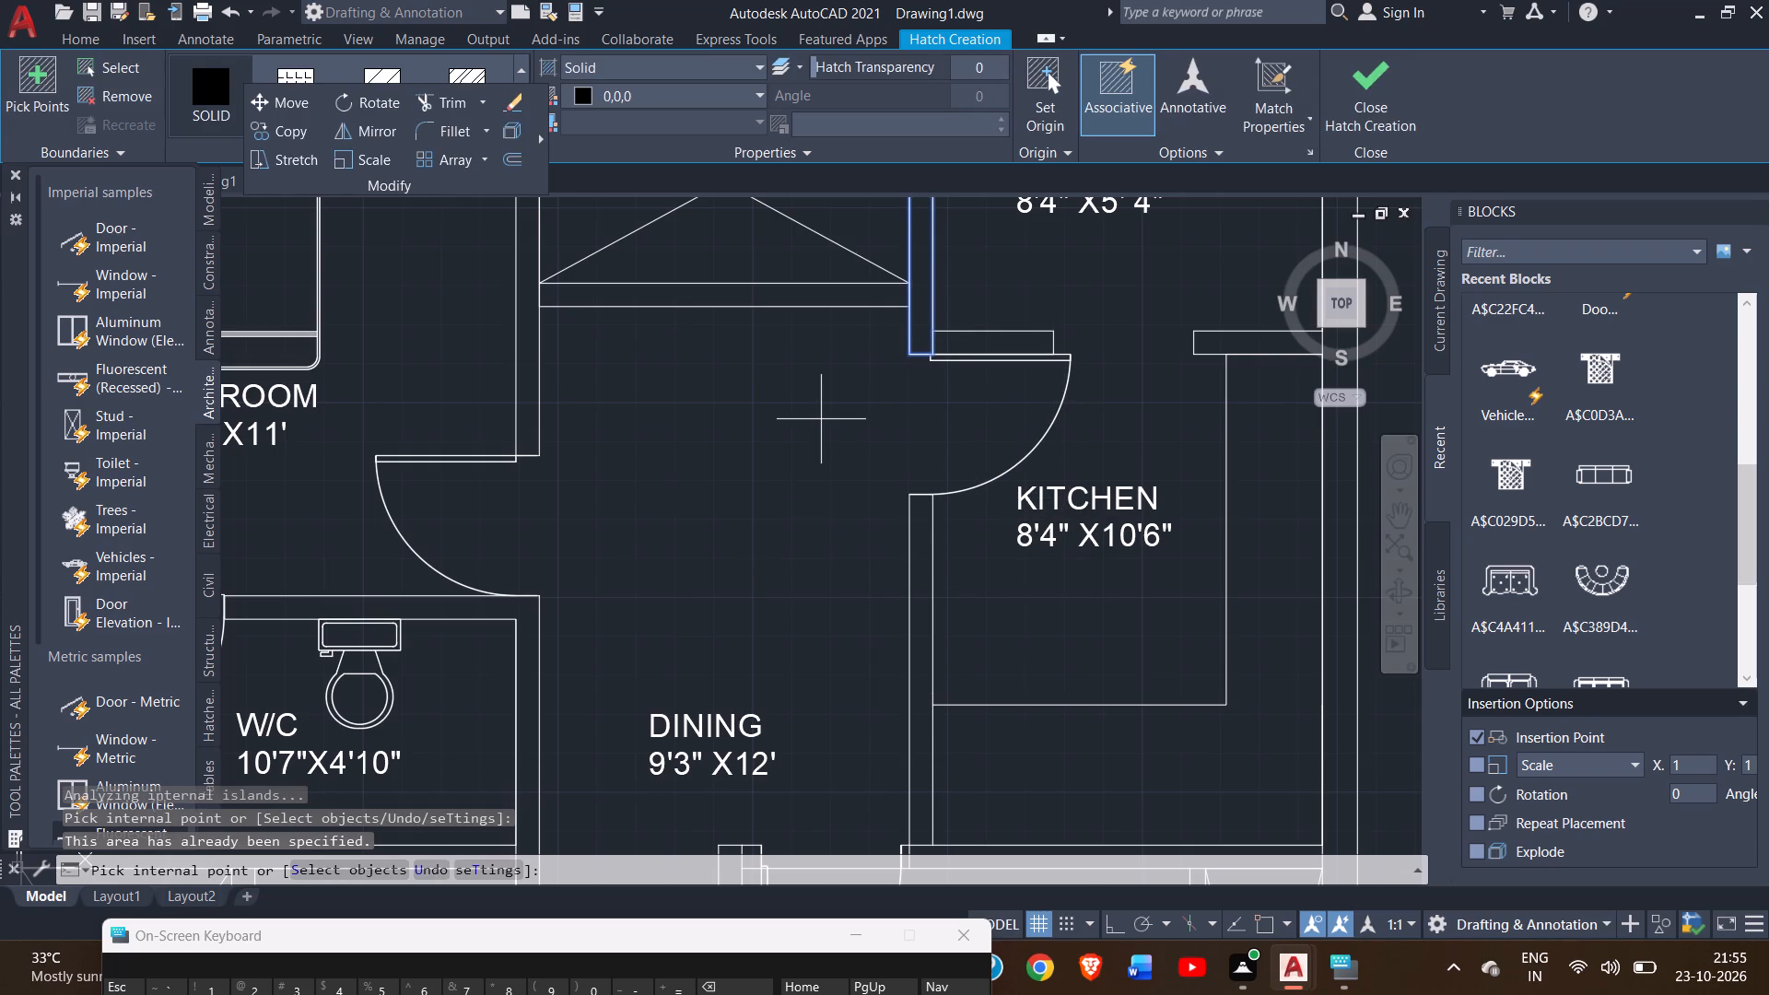
Add the walls beside and below the crossed rectangle, the bedroom–W/C wall, the dining–kitchen wall and the wall below the kitchen to the hatch.
{"action": "scroll", "coordinate": [821, 419], "scroll_direction": "down", "scroll_amount": 1, "text": "ctrl"}
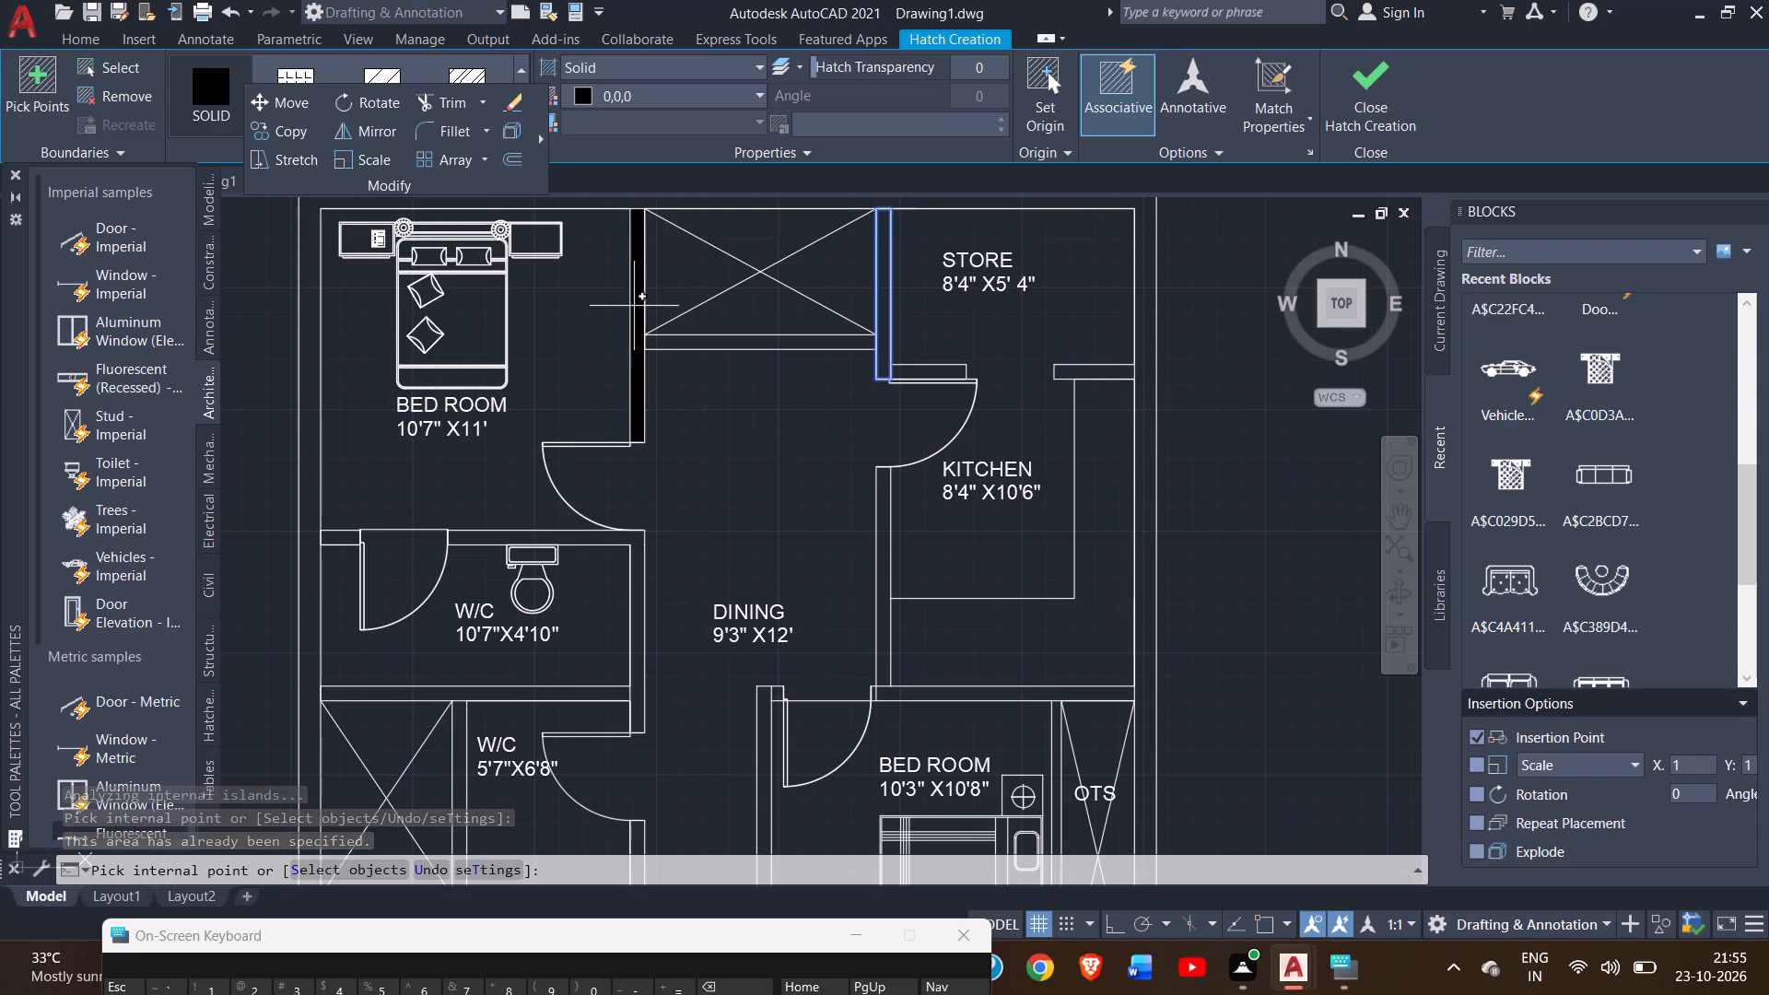
{"action": "left_click", "coordinate": [634, 306]}
{"action": "left_click", "coordinate": [678, 339]}
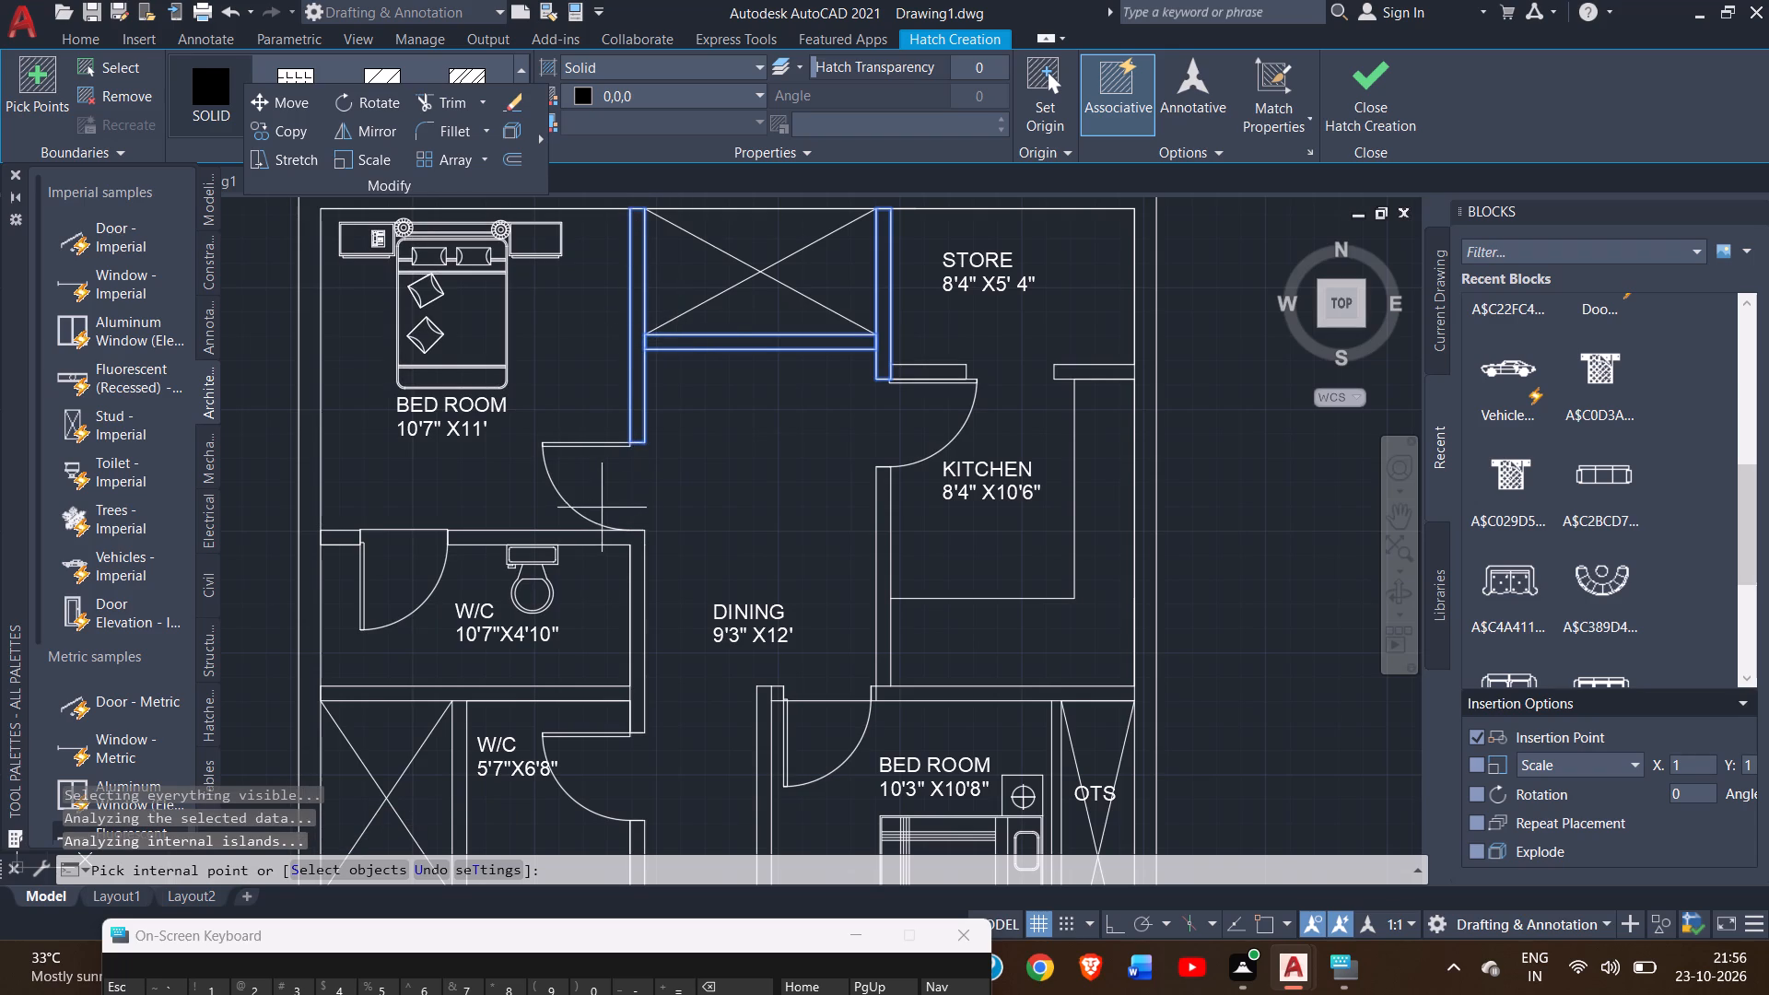
{"action": "left_click", "coordinate": [565, 540]}
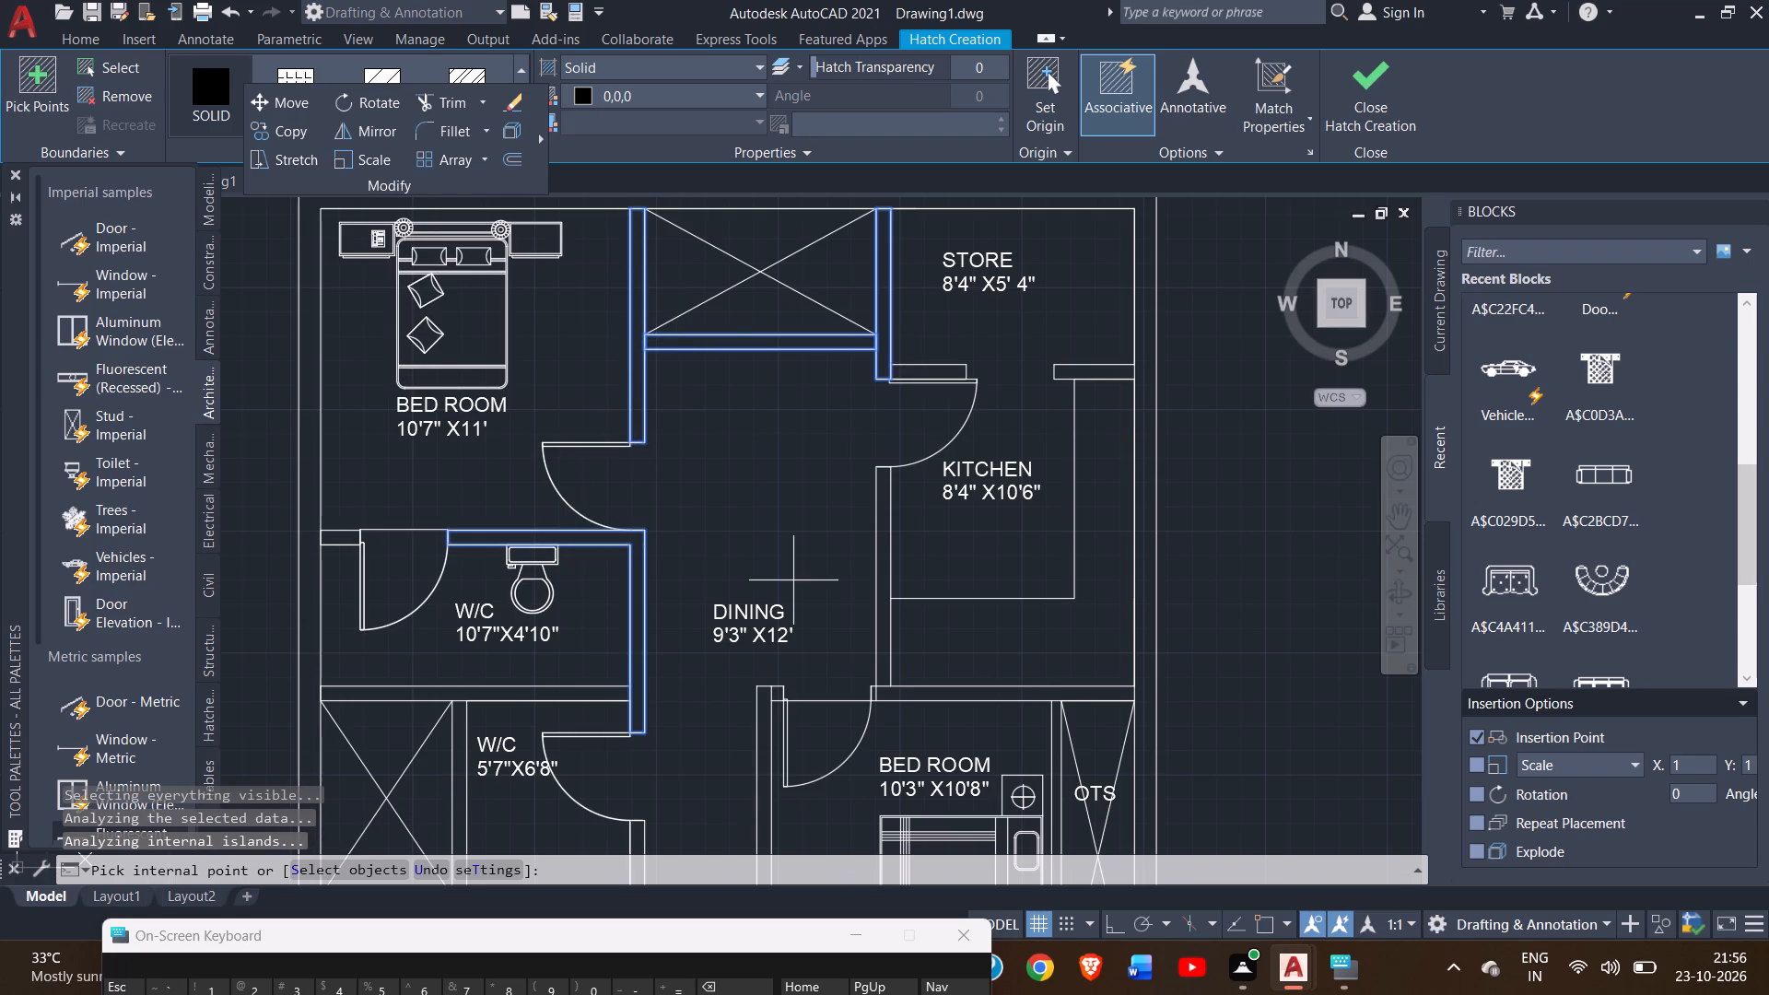
{"action": "left_click", "coordinate": [881, 533]}
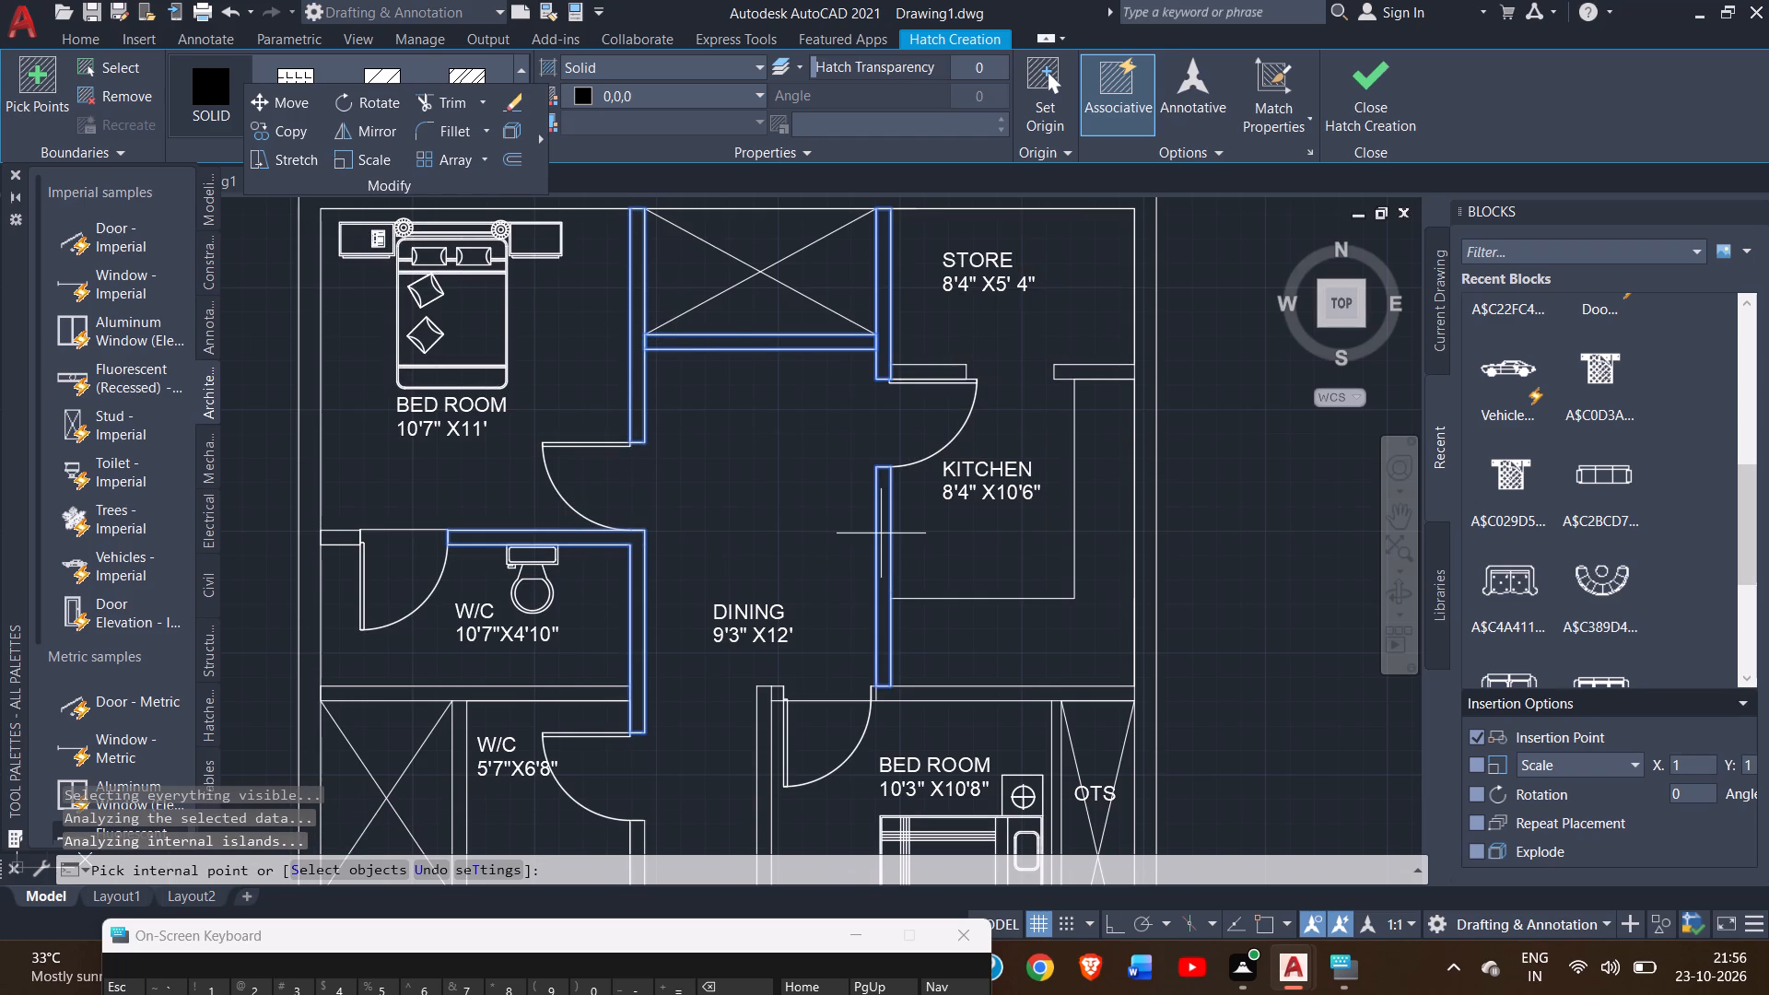
{"action": "left_click", "coordinate": [900, 699]}
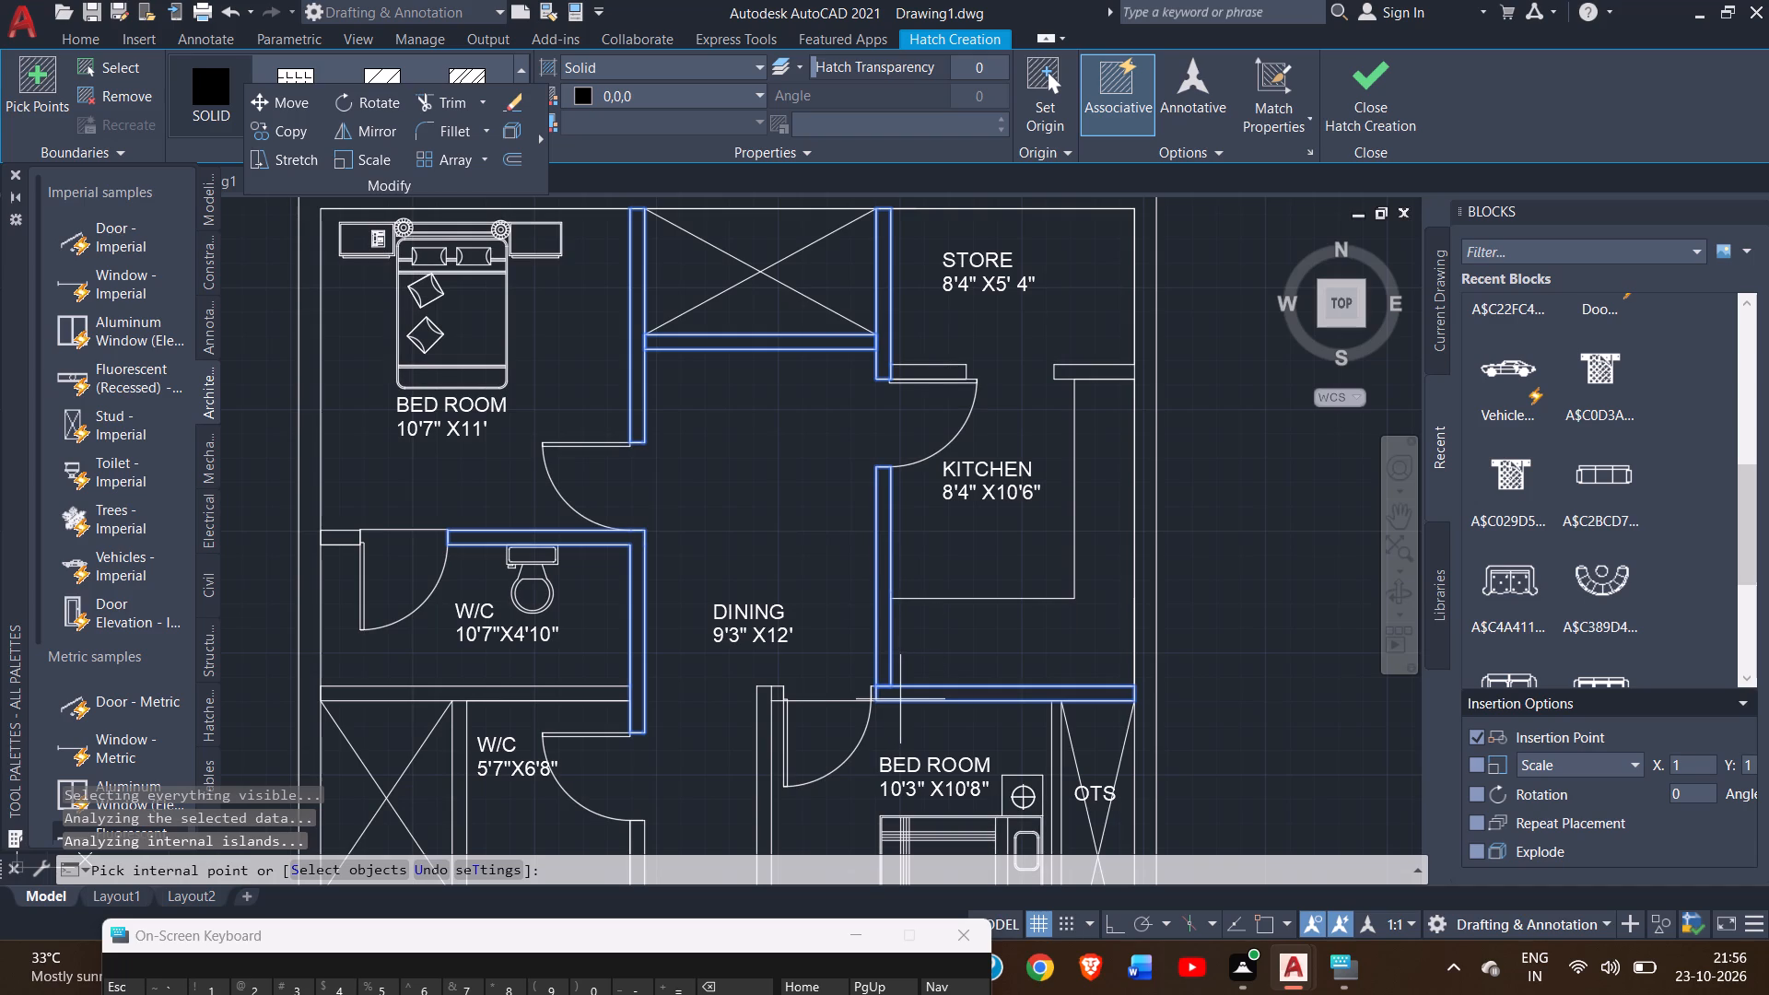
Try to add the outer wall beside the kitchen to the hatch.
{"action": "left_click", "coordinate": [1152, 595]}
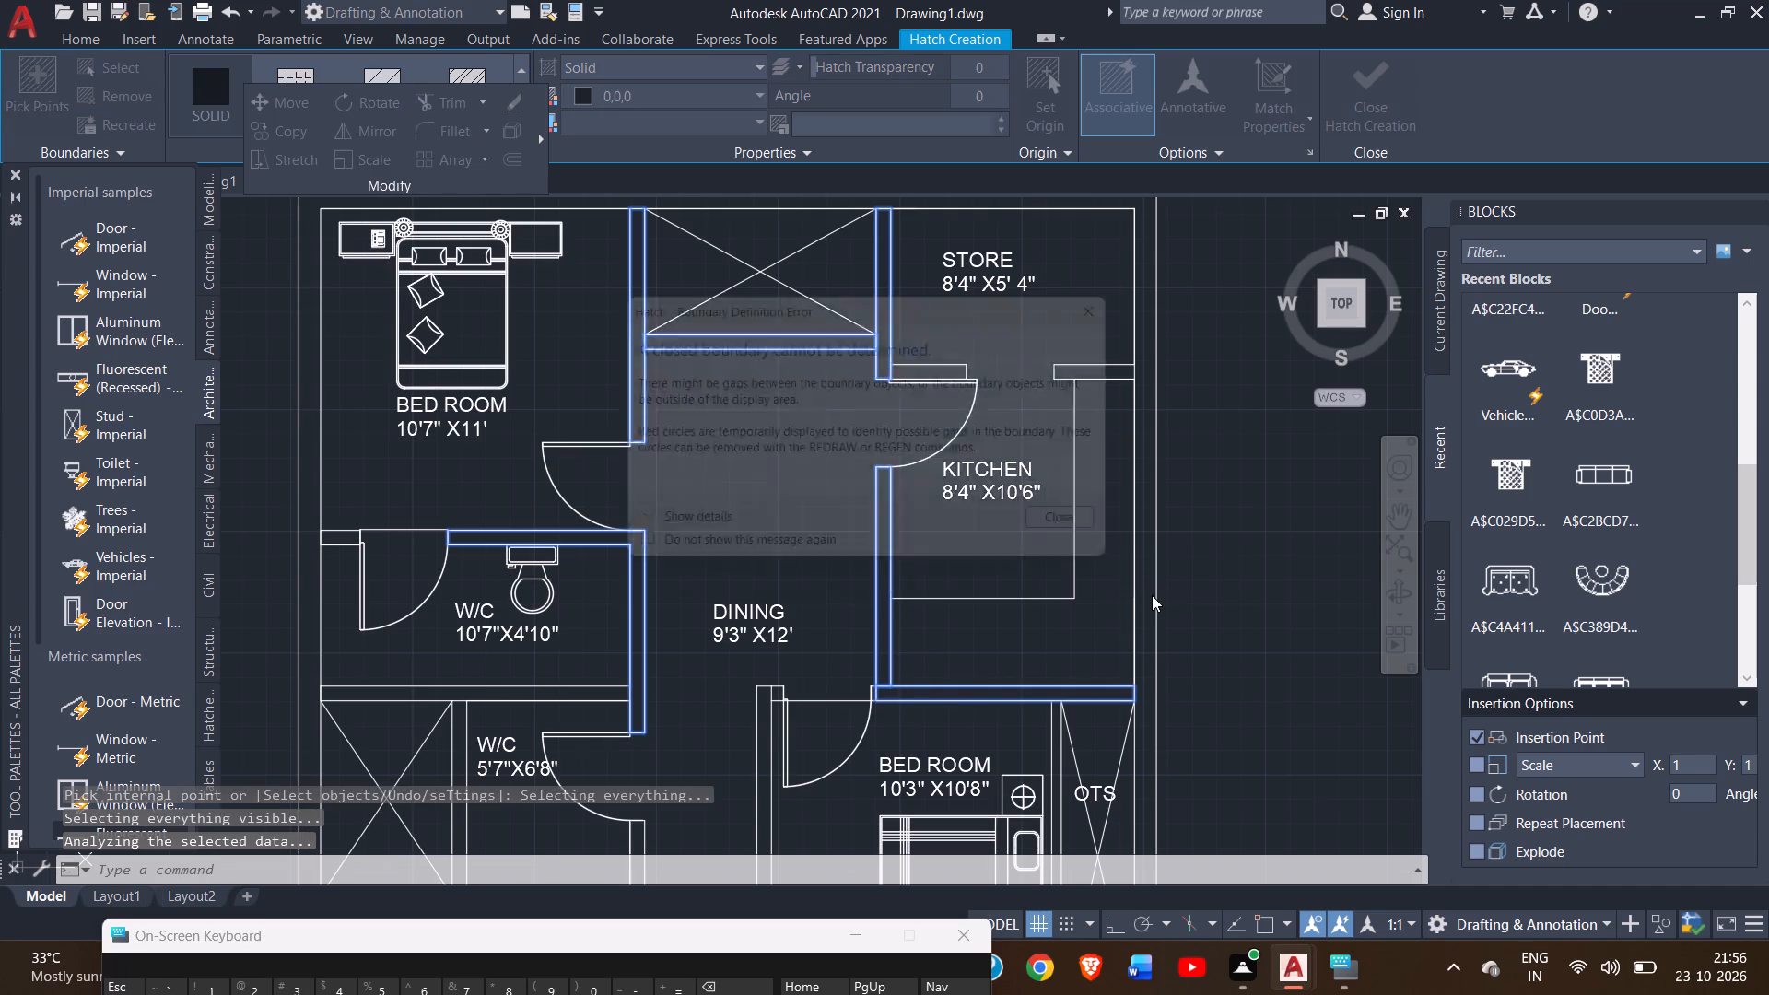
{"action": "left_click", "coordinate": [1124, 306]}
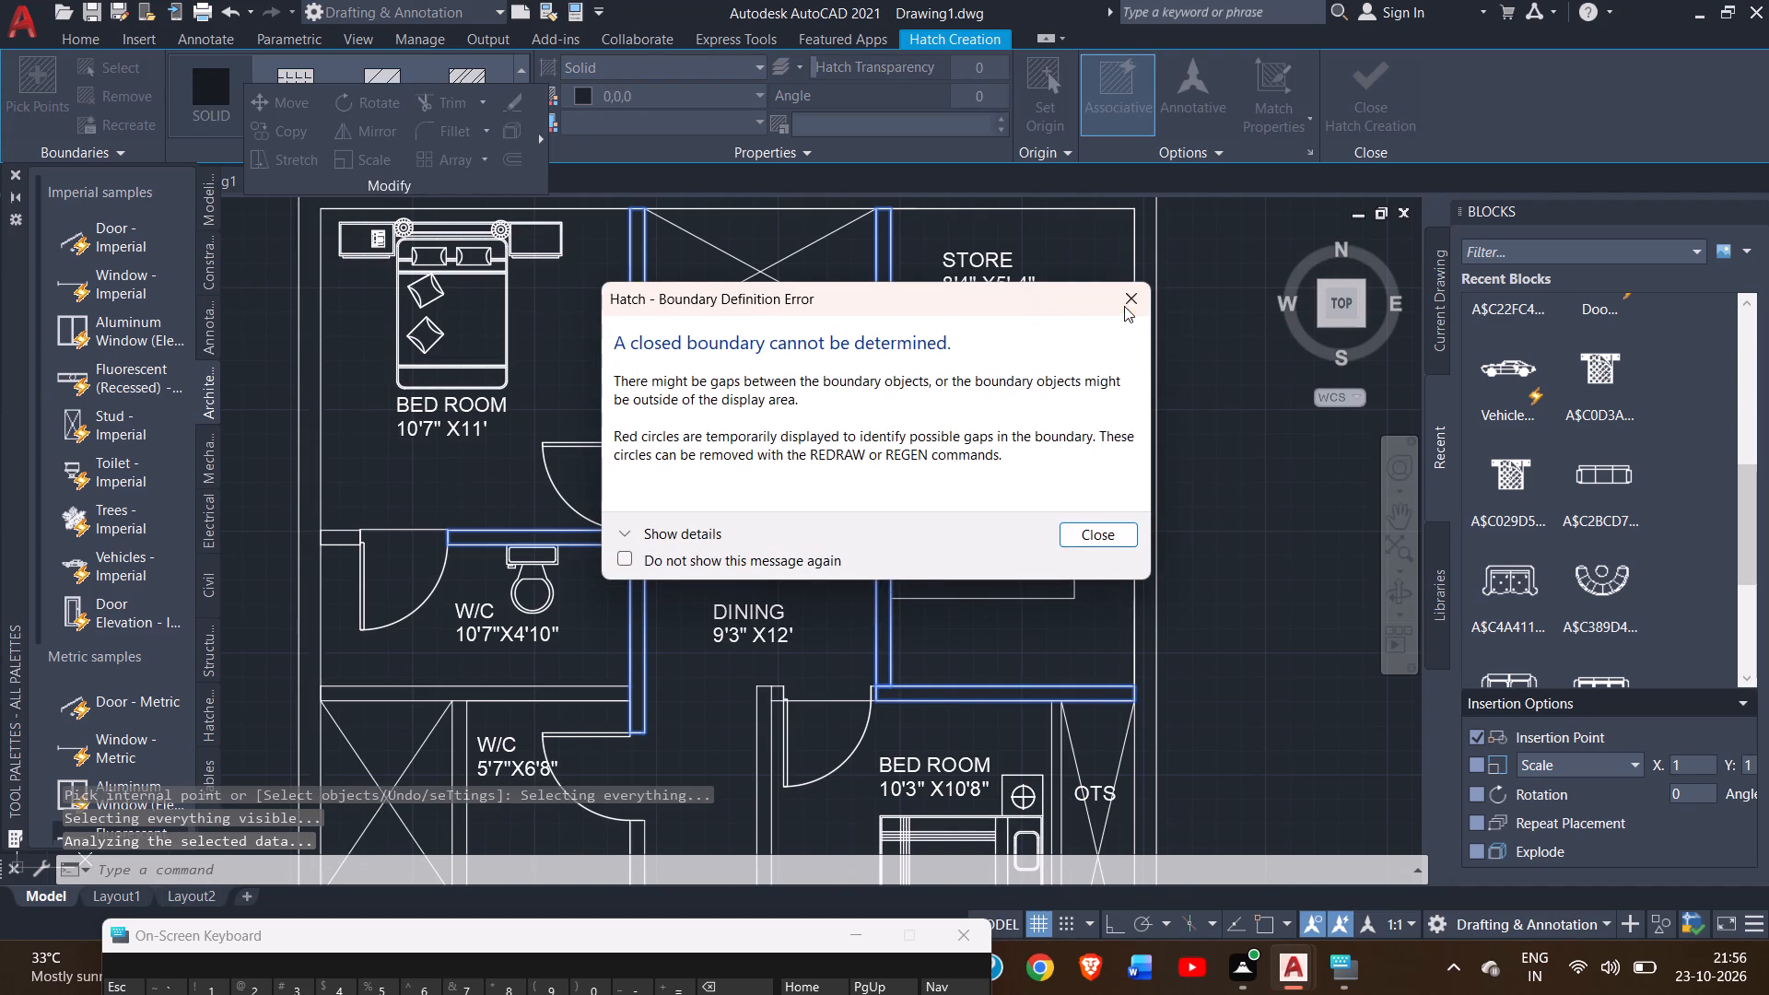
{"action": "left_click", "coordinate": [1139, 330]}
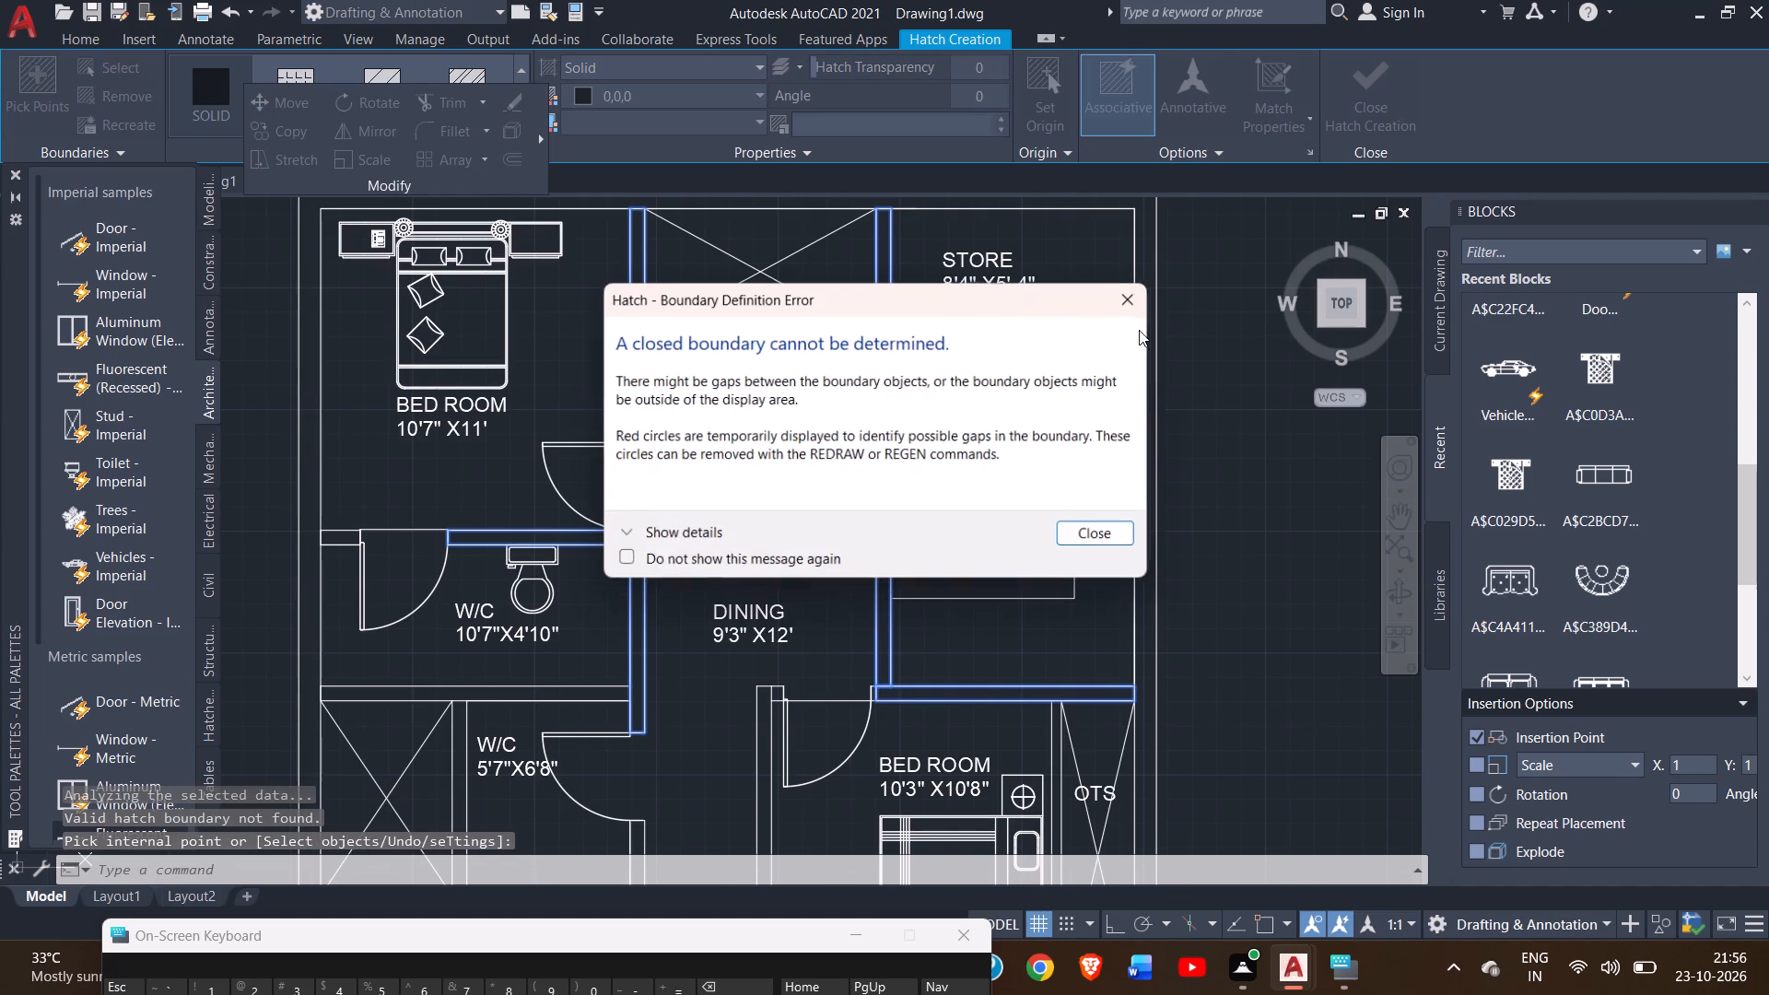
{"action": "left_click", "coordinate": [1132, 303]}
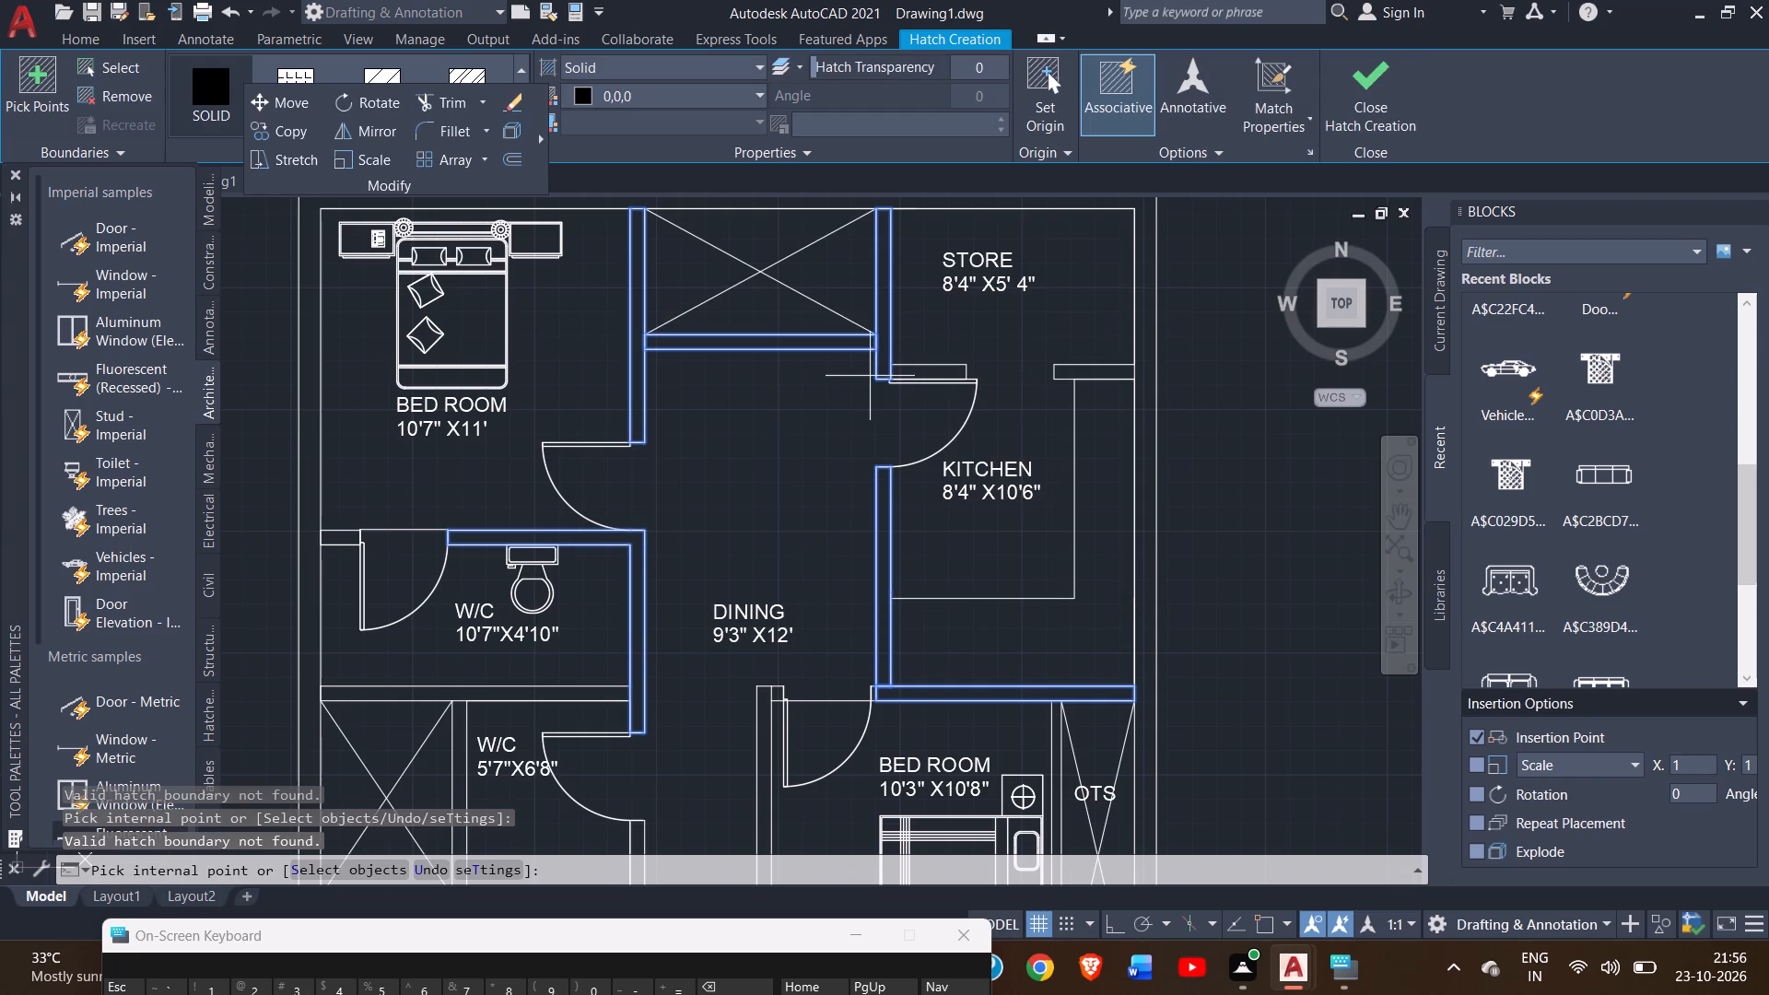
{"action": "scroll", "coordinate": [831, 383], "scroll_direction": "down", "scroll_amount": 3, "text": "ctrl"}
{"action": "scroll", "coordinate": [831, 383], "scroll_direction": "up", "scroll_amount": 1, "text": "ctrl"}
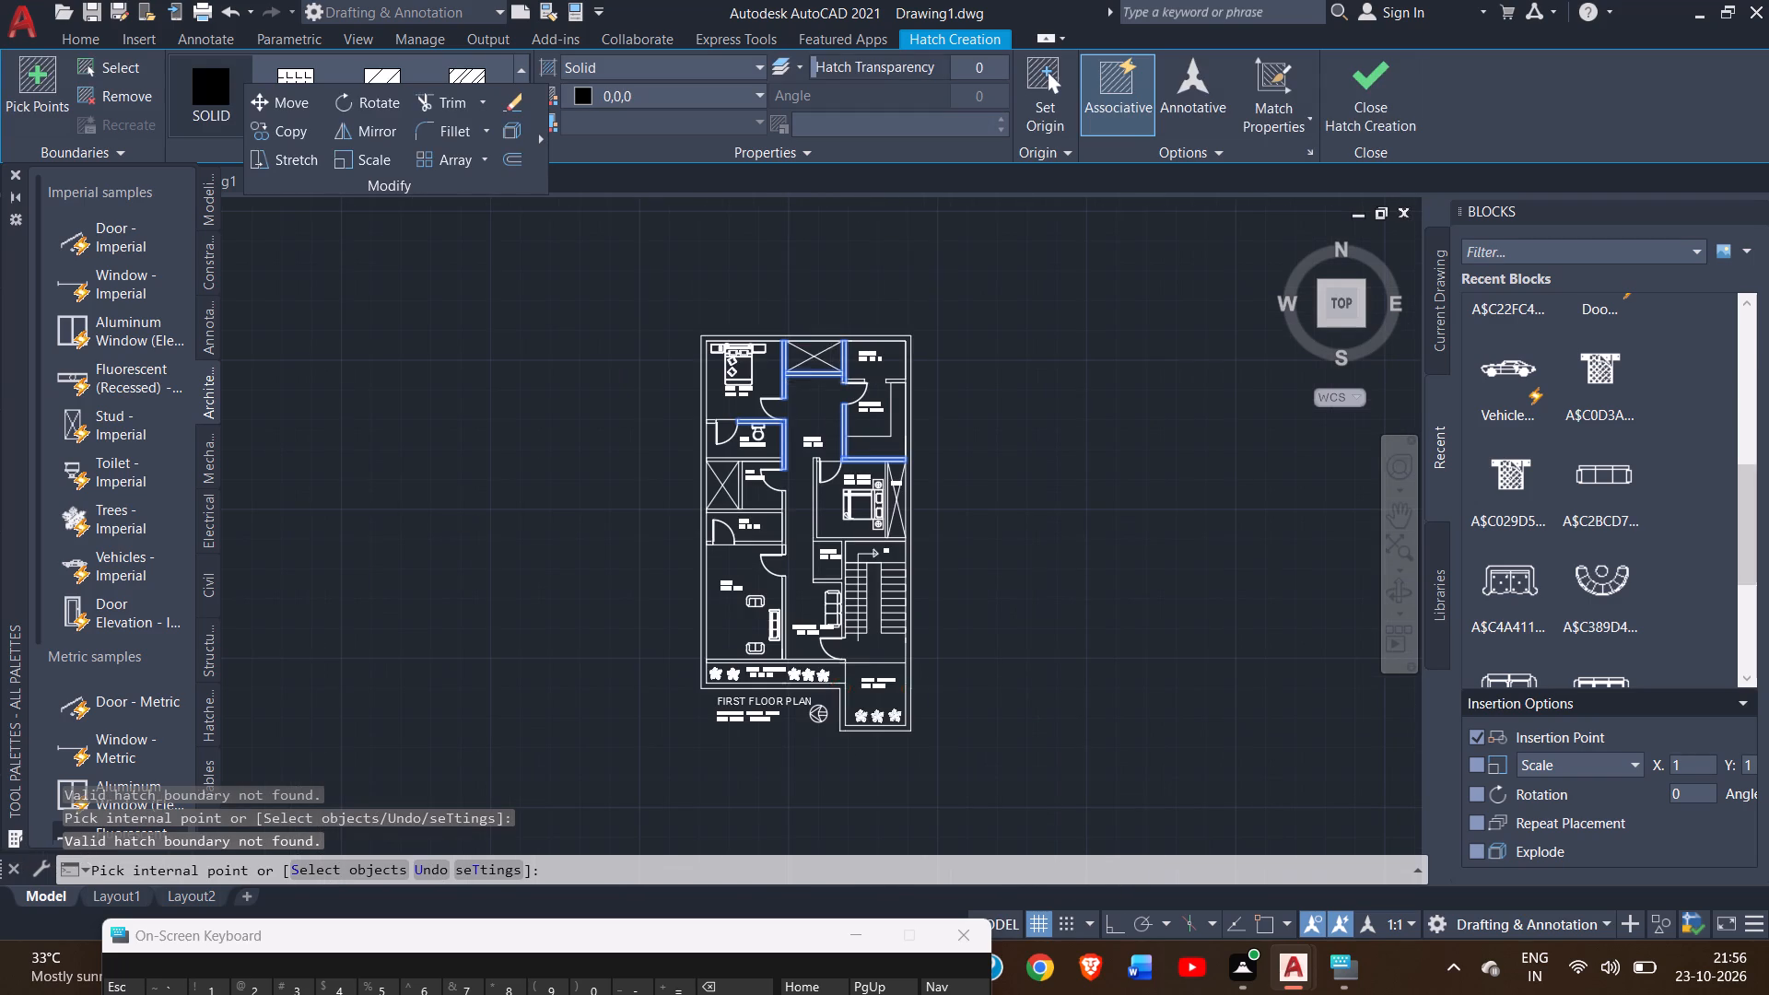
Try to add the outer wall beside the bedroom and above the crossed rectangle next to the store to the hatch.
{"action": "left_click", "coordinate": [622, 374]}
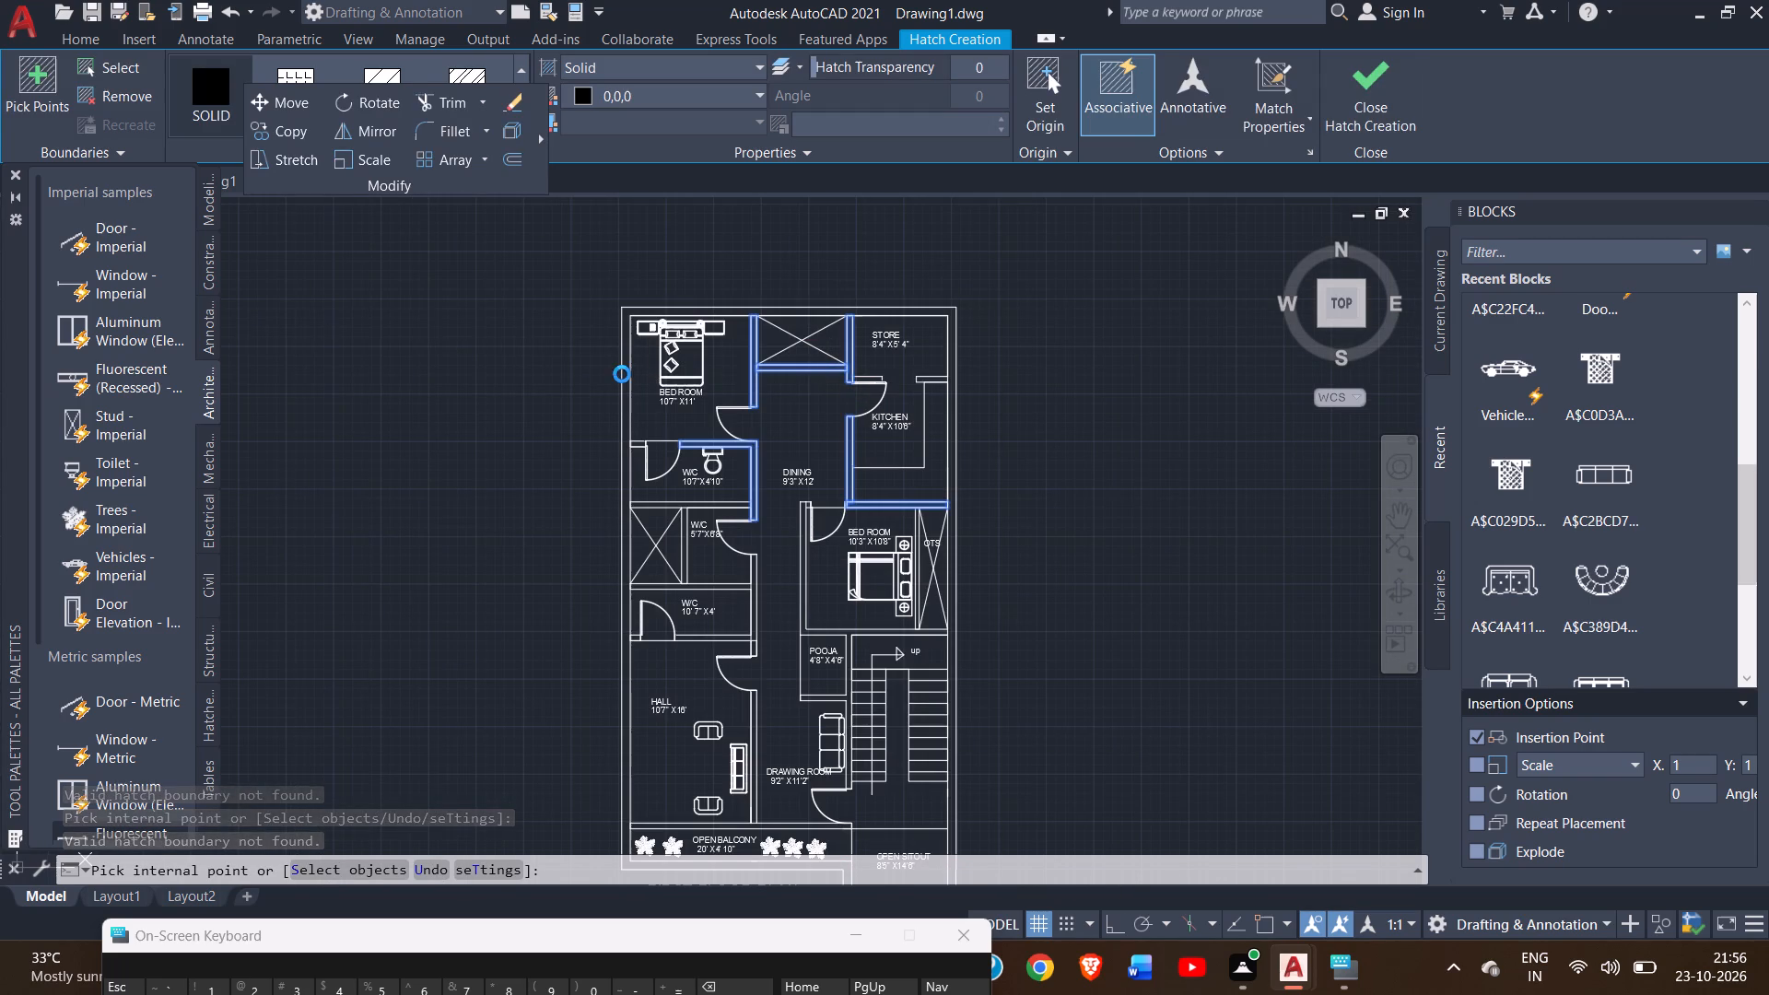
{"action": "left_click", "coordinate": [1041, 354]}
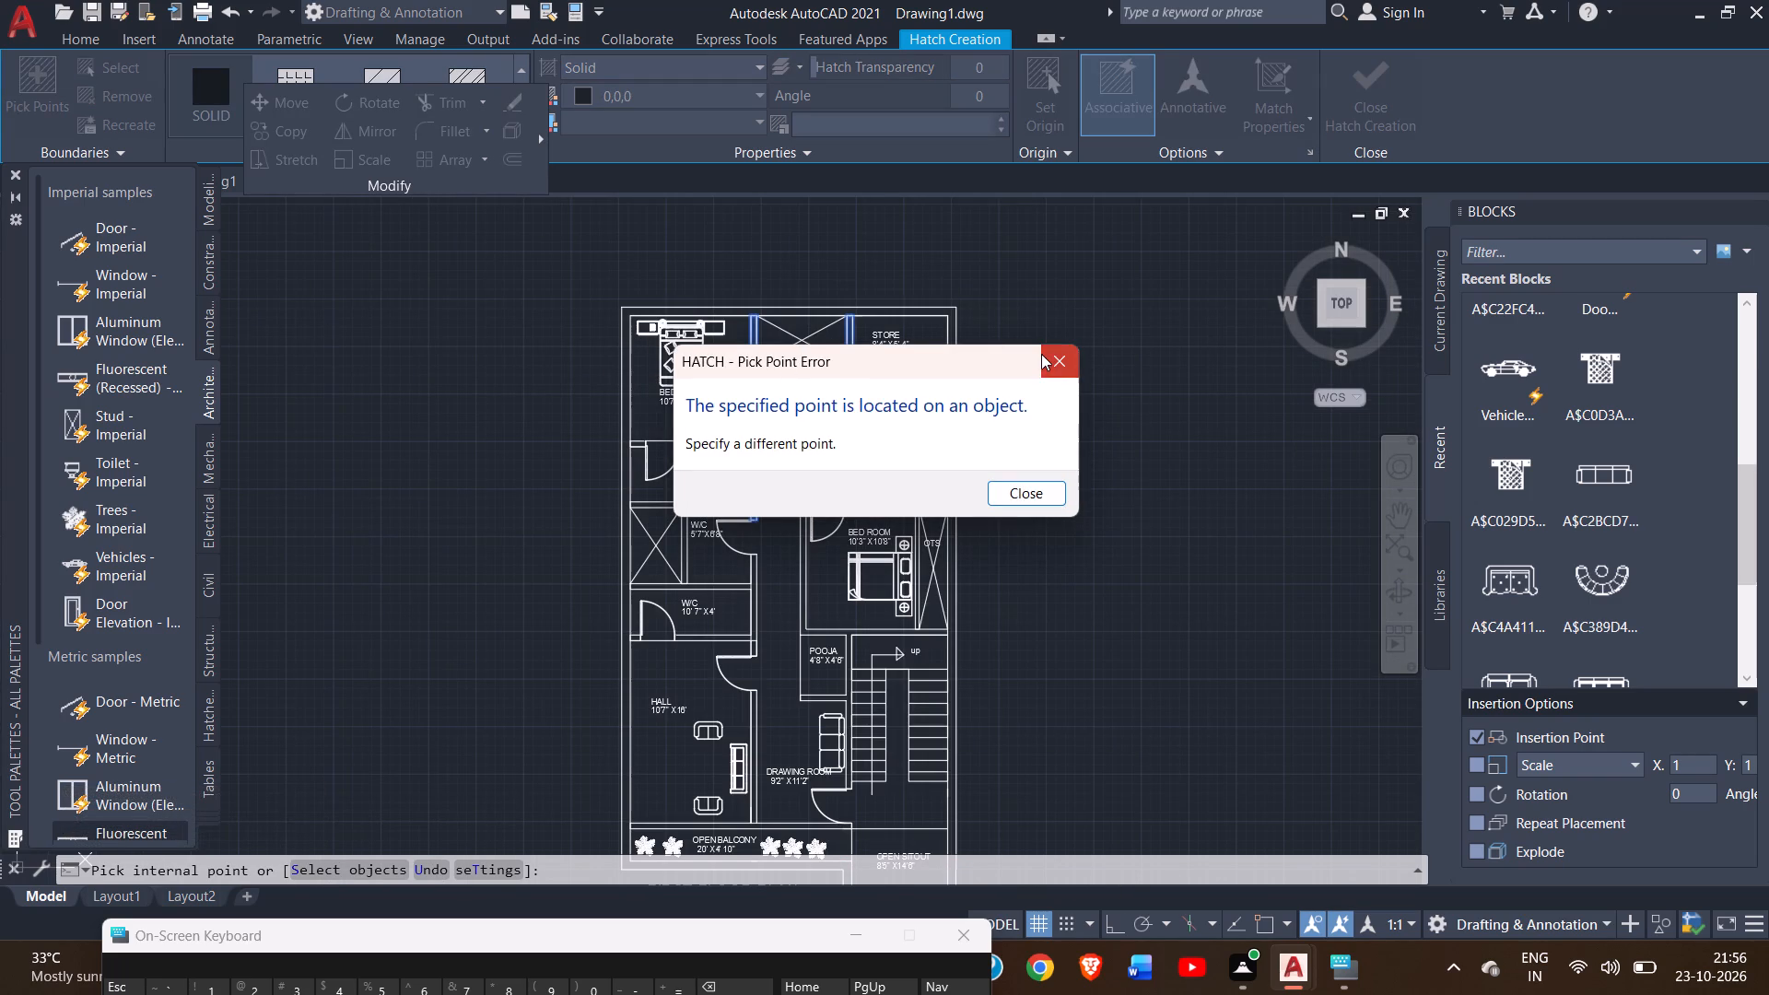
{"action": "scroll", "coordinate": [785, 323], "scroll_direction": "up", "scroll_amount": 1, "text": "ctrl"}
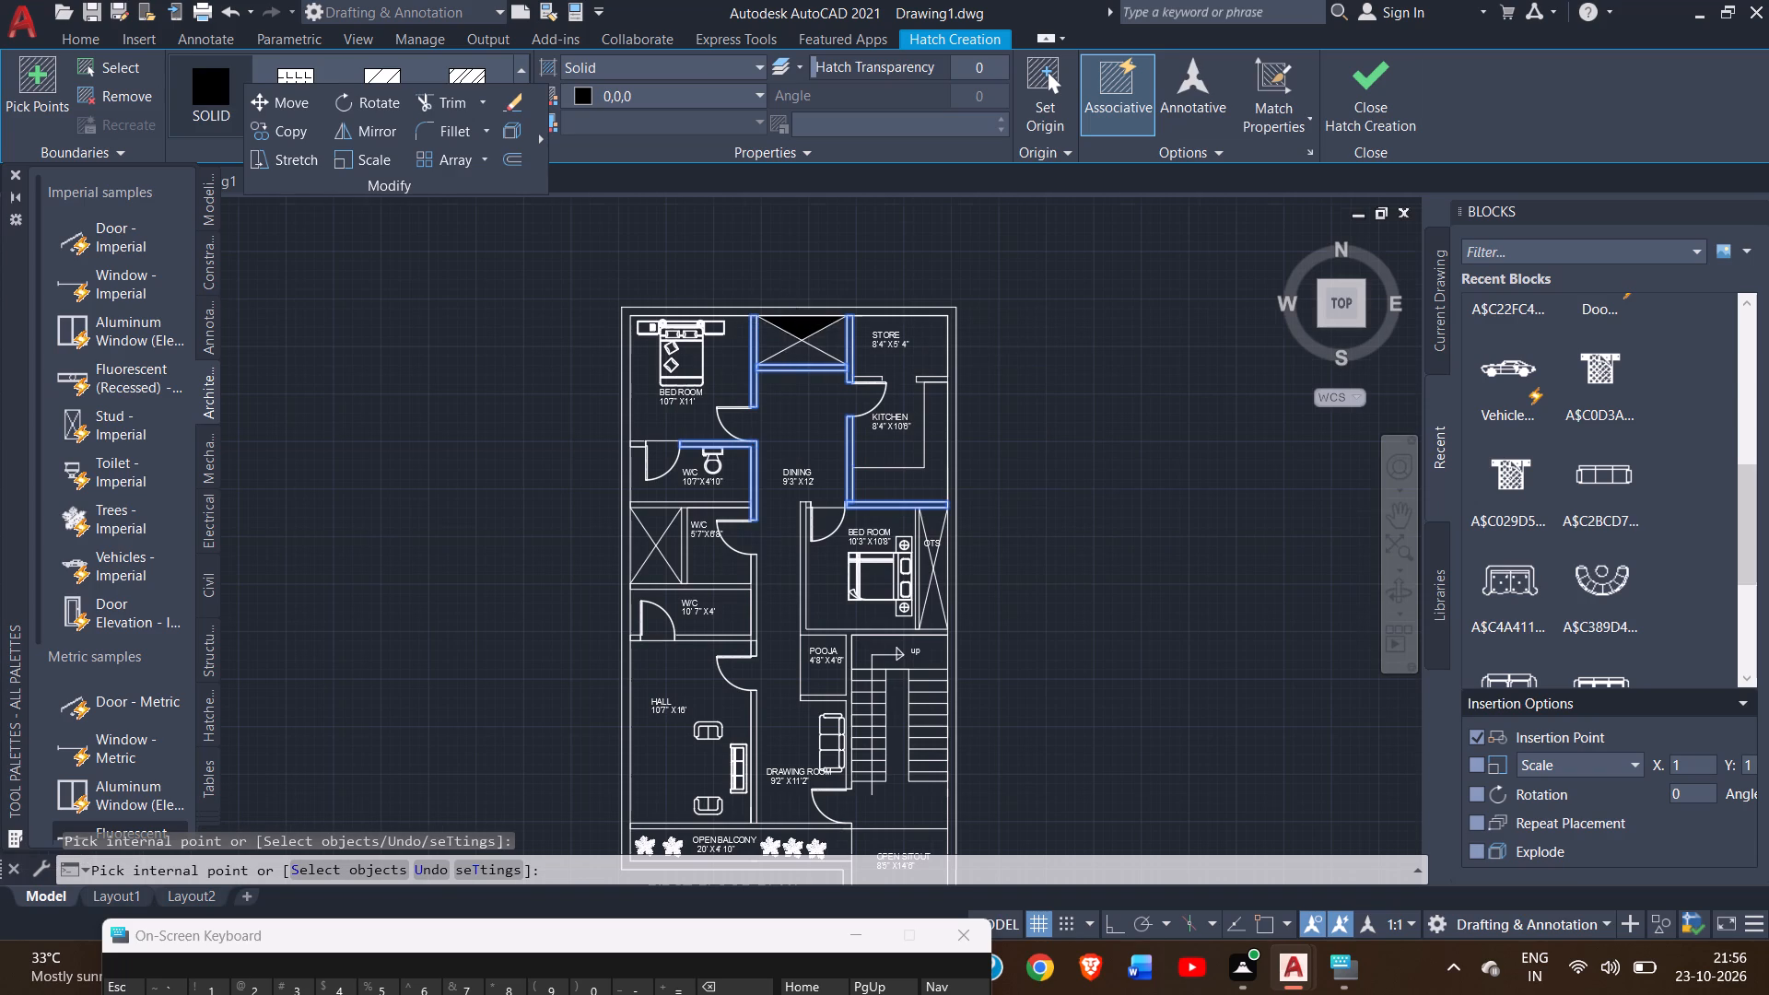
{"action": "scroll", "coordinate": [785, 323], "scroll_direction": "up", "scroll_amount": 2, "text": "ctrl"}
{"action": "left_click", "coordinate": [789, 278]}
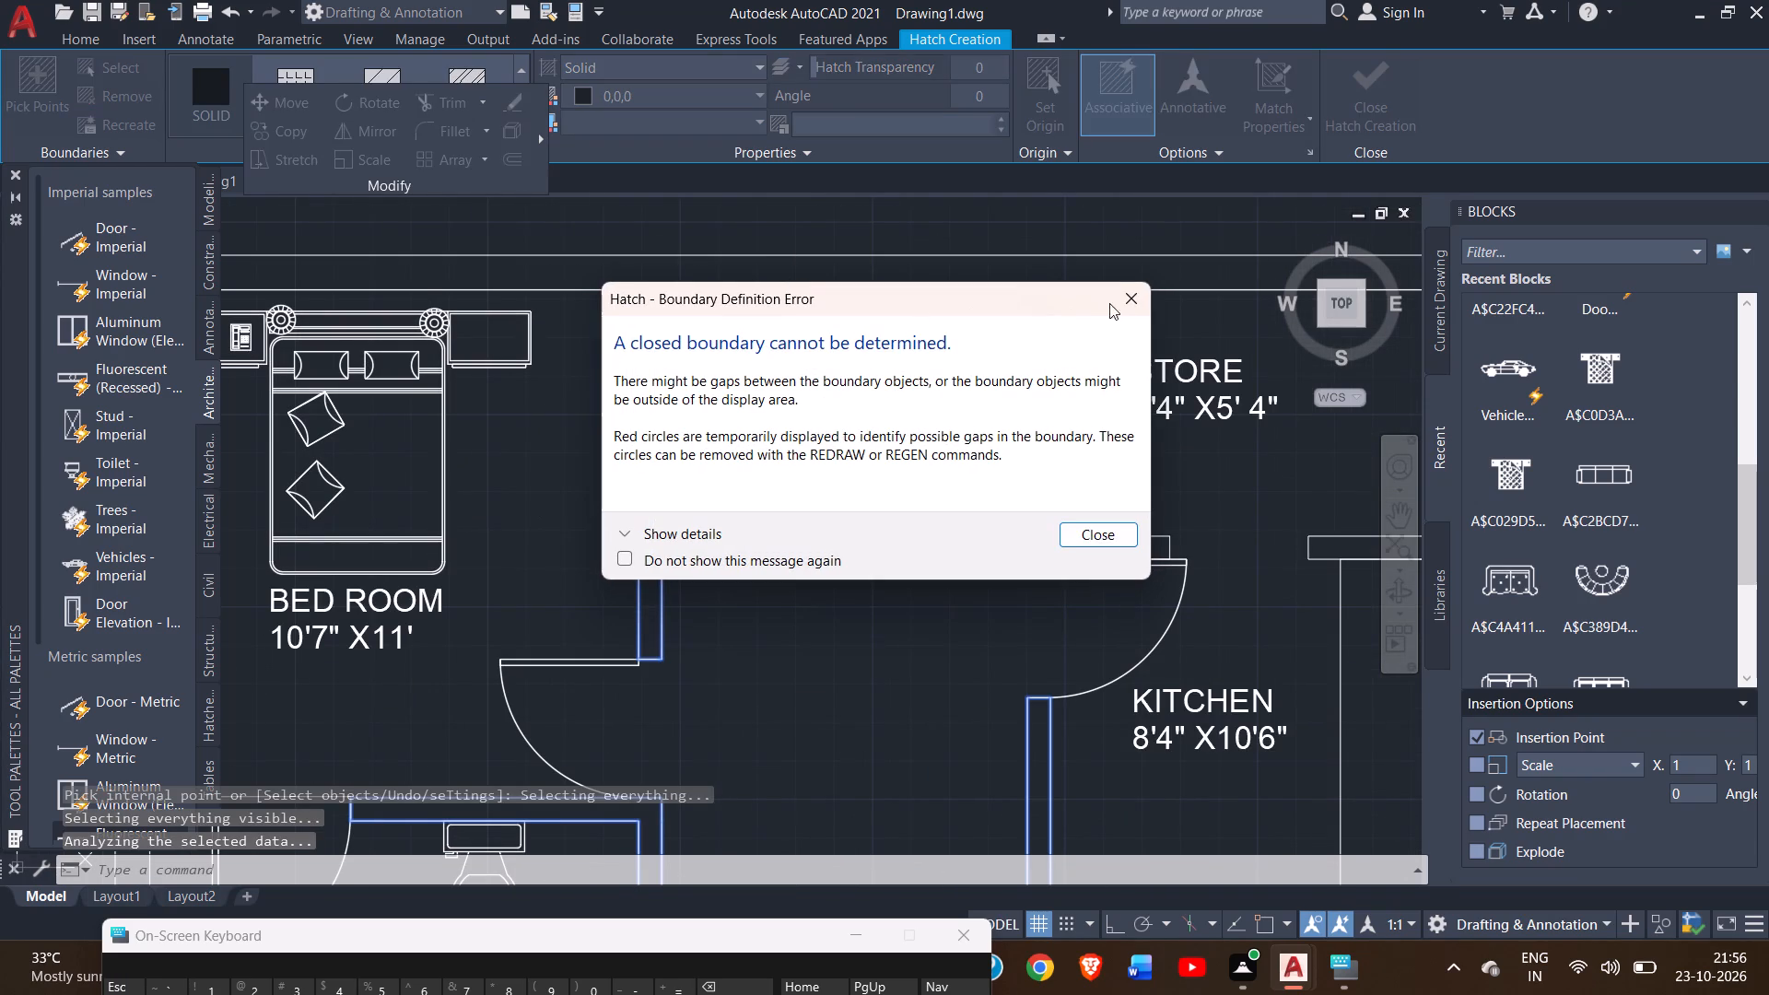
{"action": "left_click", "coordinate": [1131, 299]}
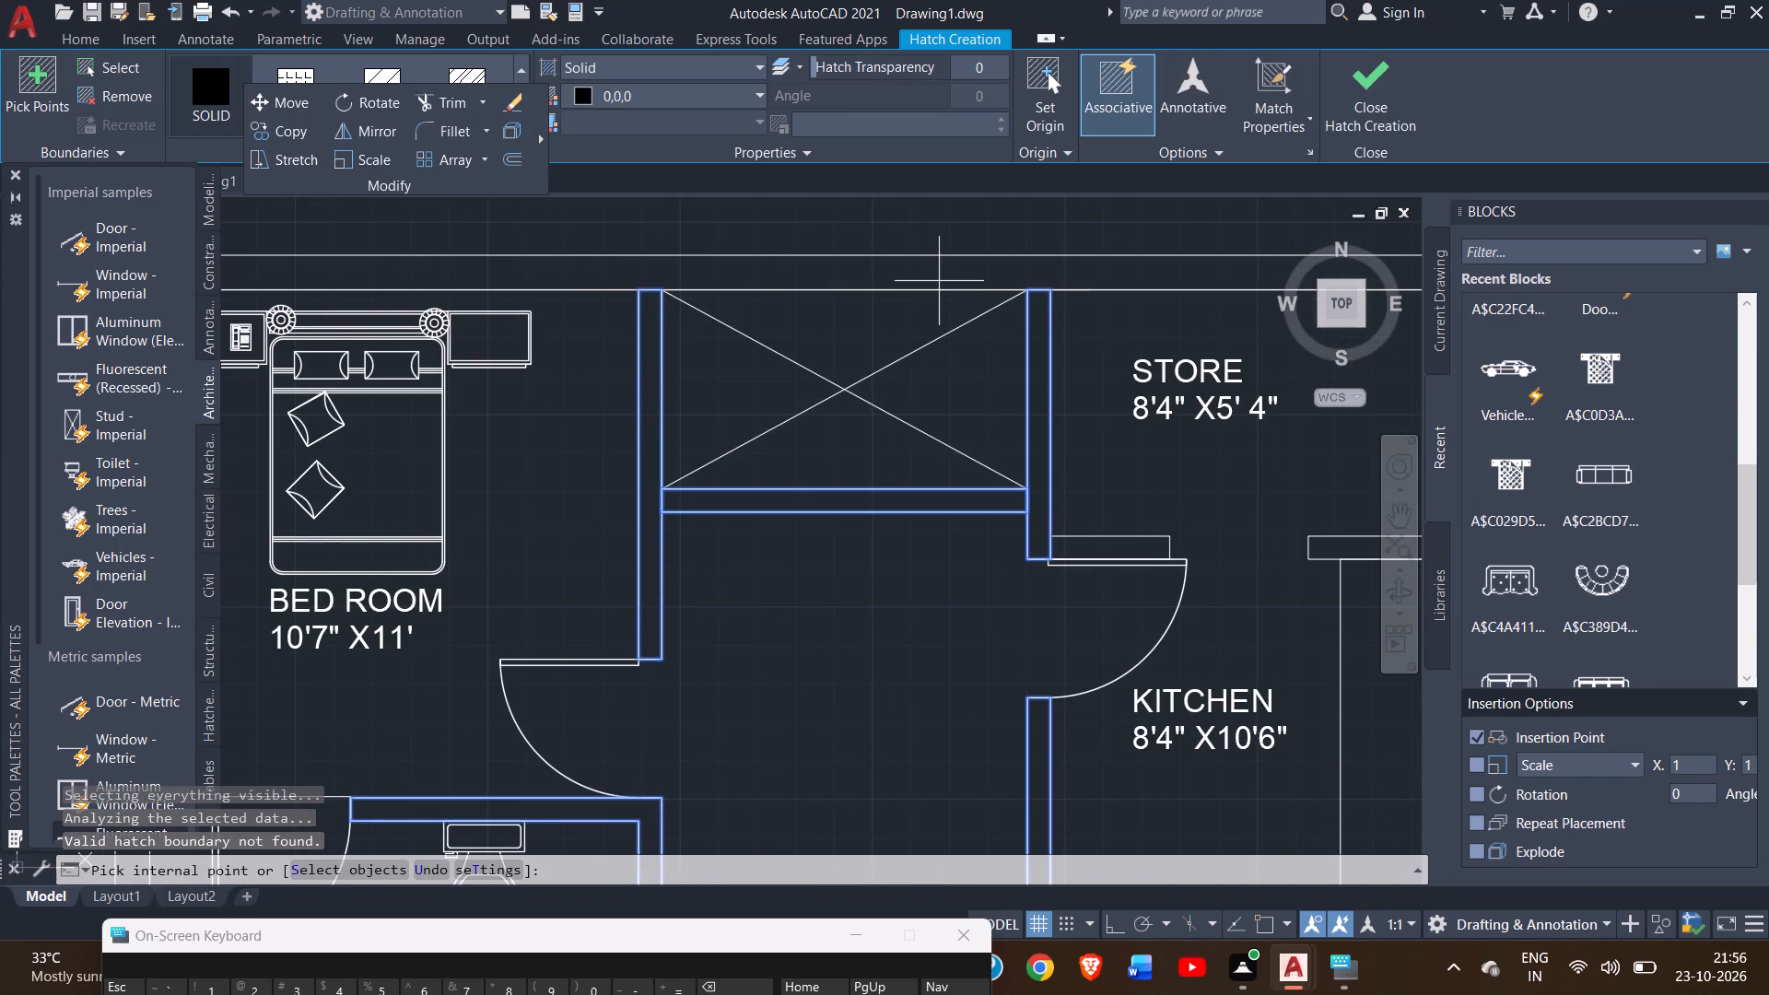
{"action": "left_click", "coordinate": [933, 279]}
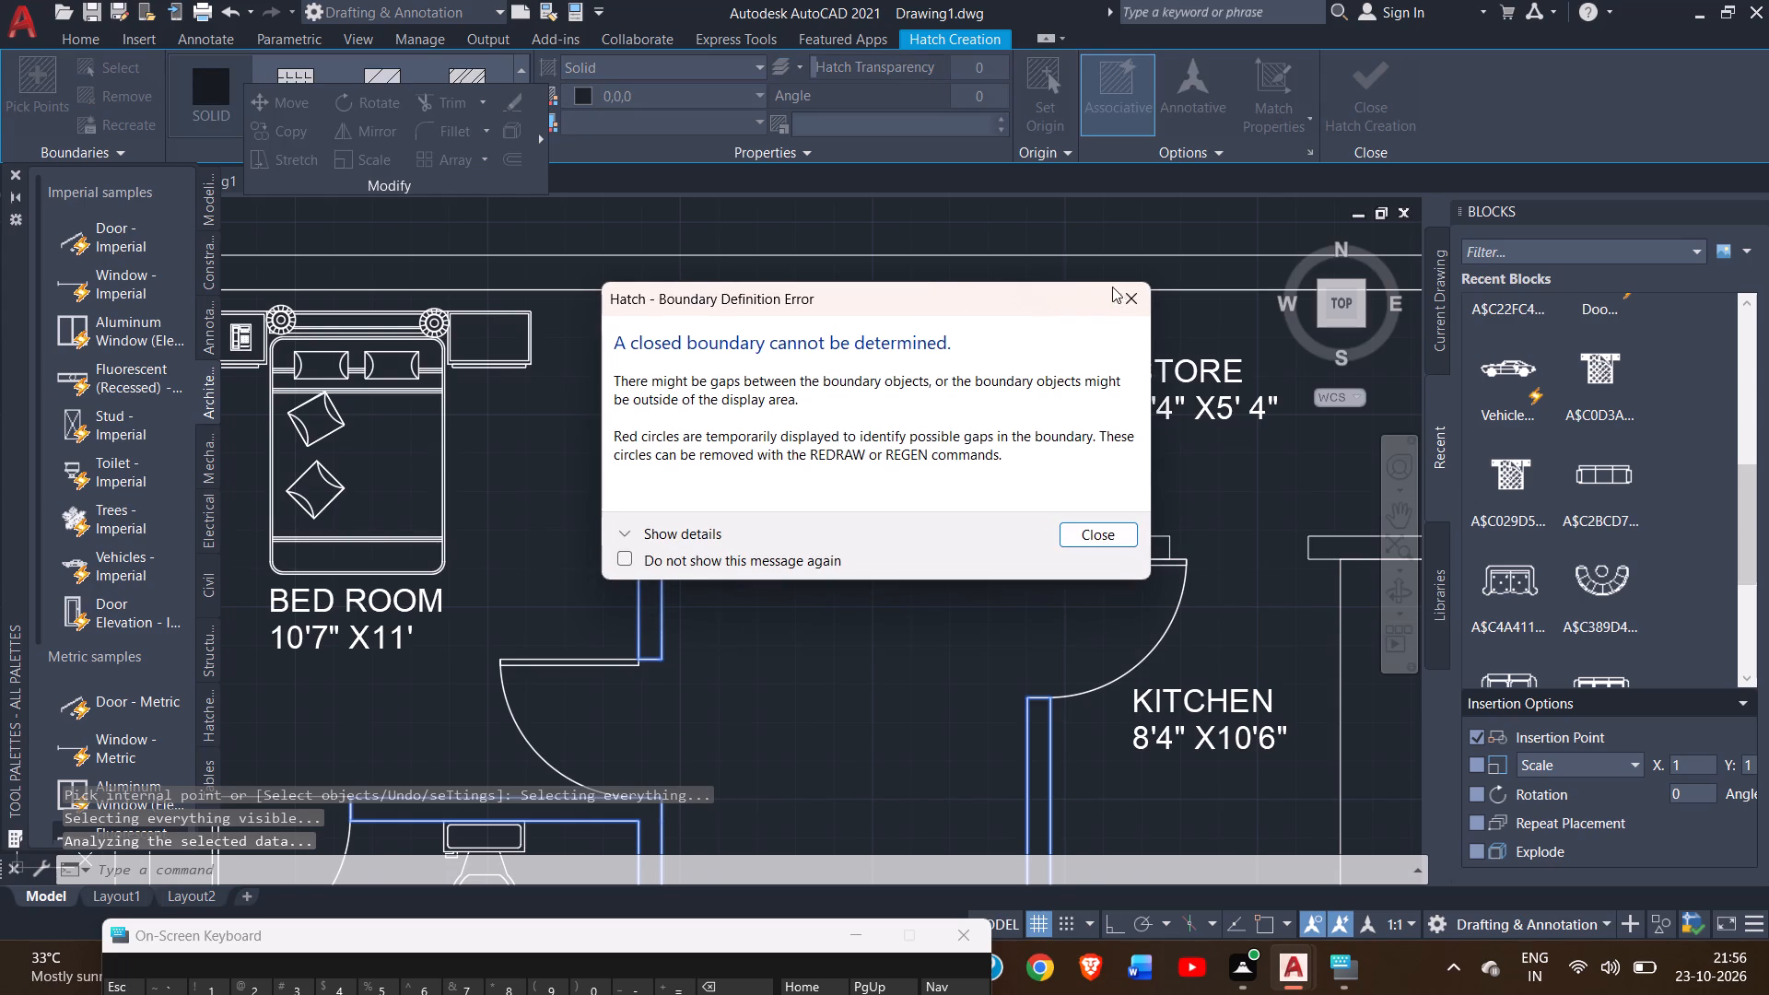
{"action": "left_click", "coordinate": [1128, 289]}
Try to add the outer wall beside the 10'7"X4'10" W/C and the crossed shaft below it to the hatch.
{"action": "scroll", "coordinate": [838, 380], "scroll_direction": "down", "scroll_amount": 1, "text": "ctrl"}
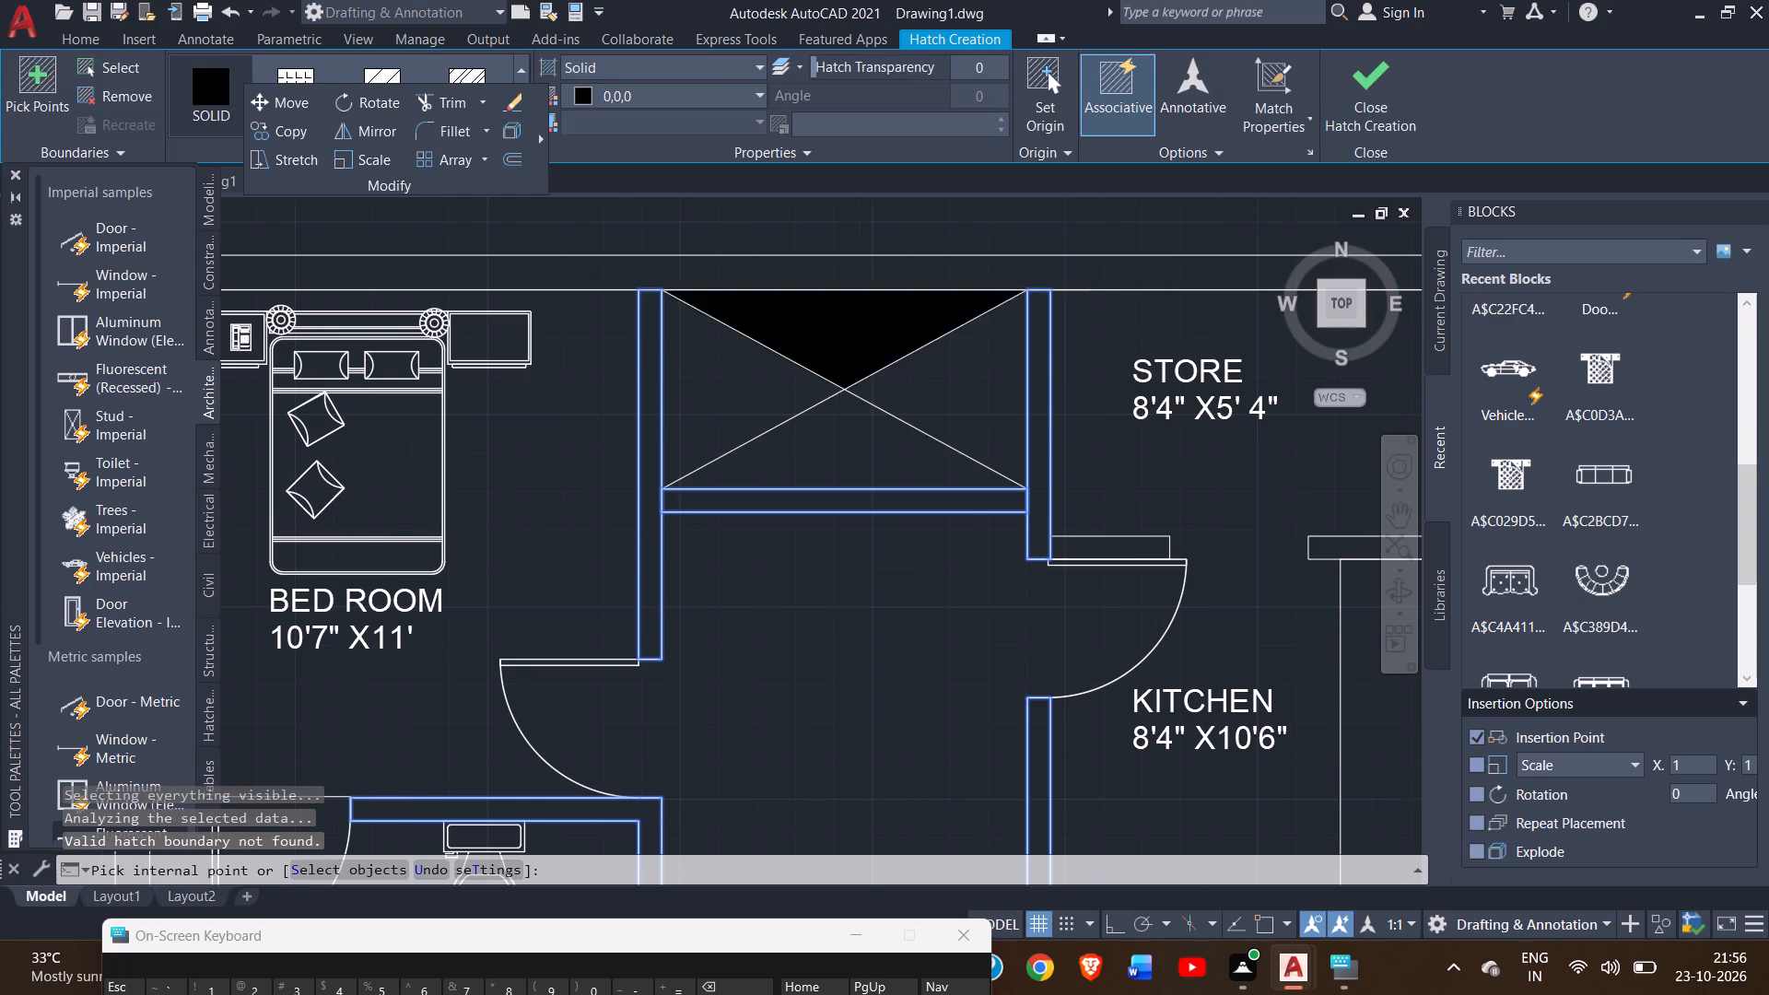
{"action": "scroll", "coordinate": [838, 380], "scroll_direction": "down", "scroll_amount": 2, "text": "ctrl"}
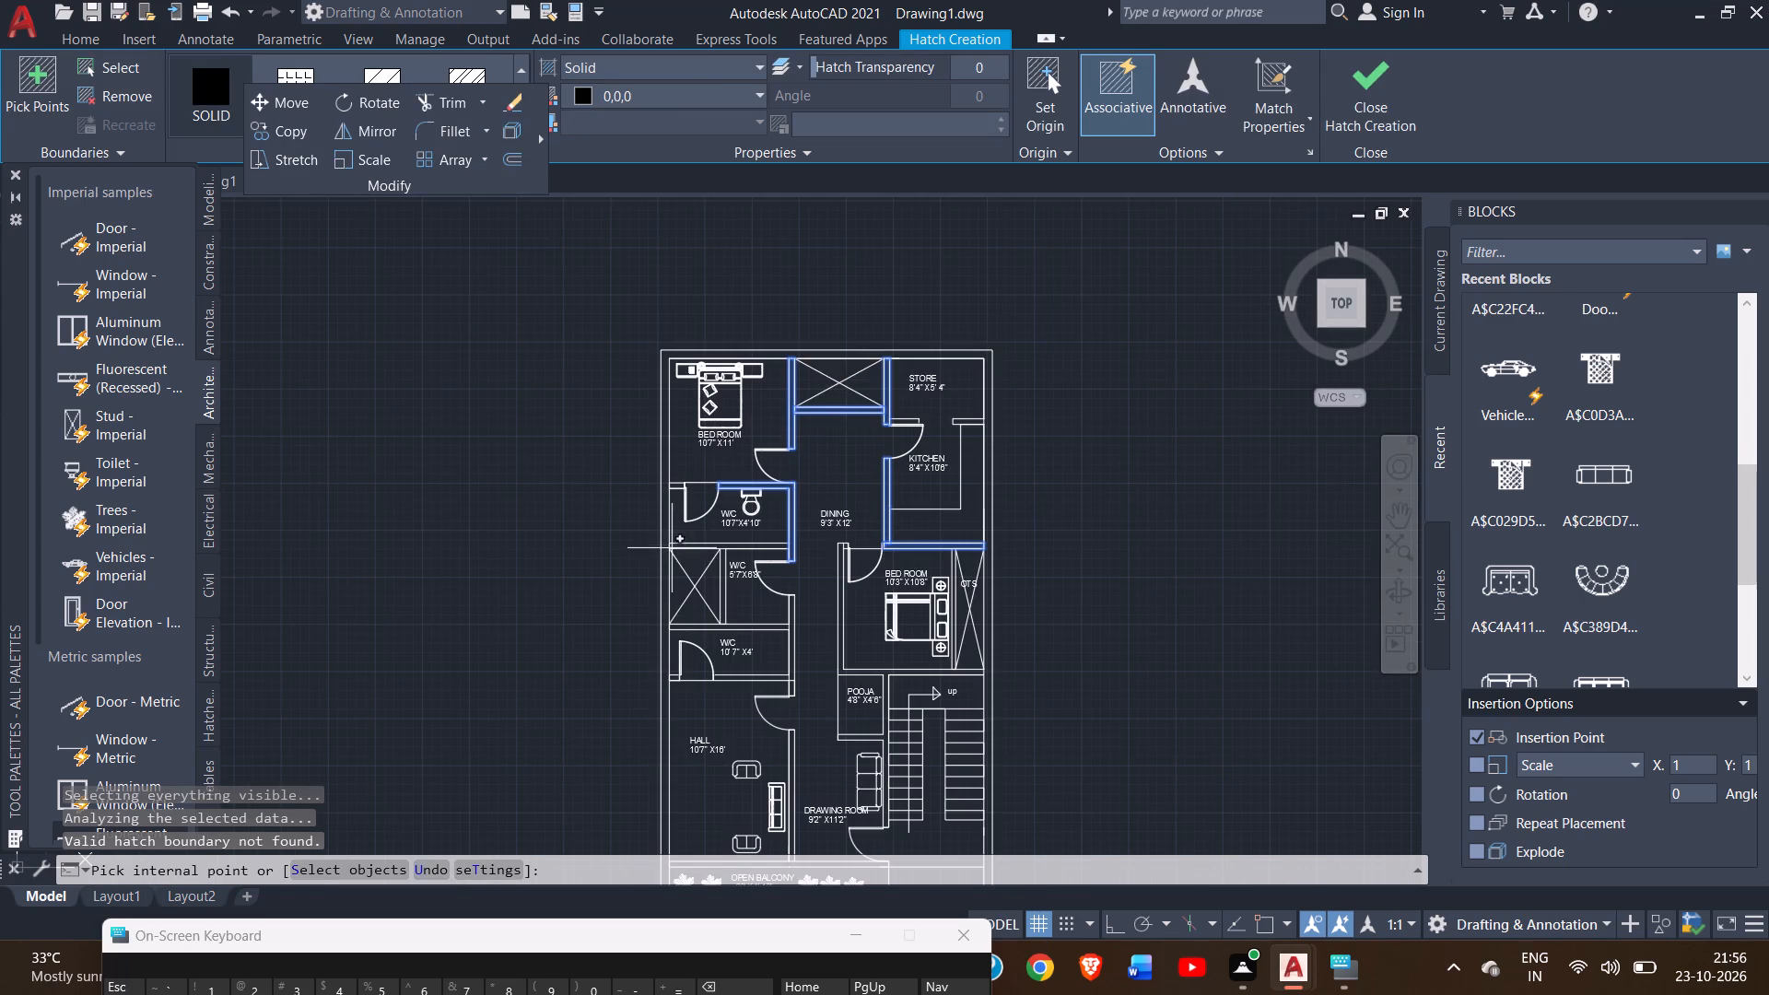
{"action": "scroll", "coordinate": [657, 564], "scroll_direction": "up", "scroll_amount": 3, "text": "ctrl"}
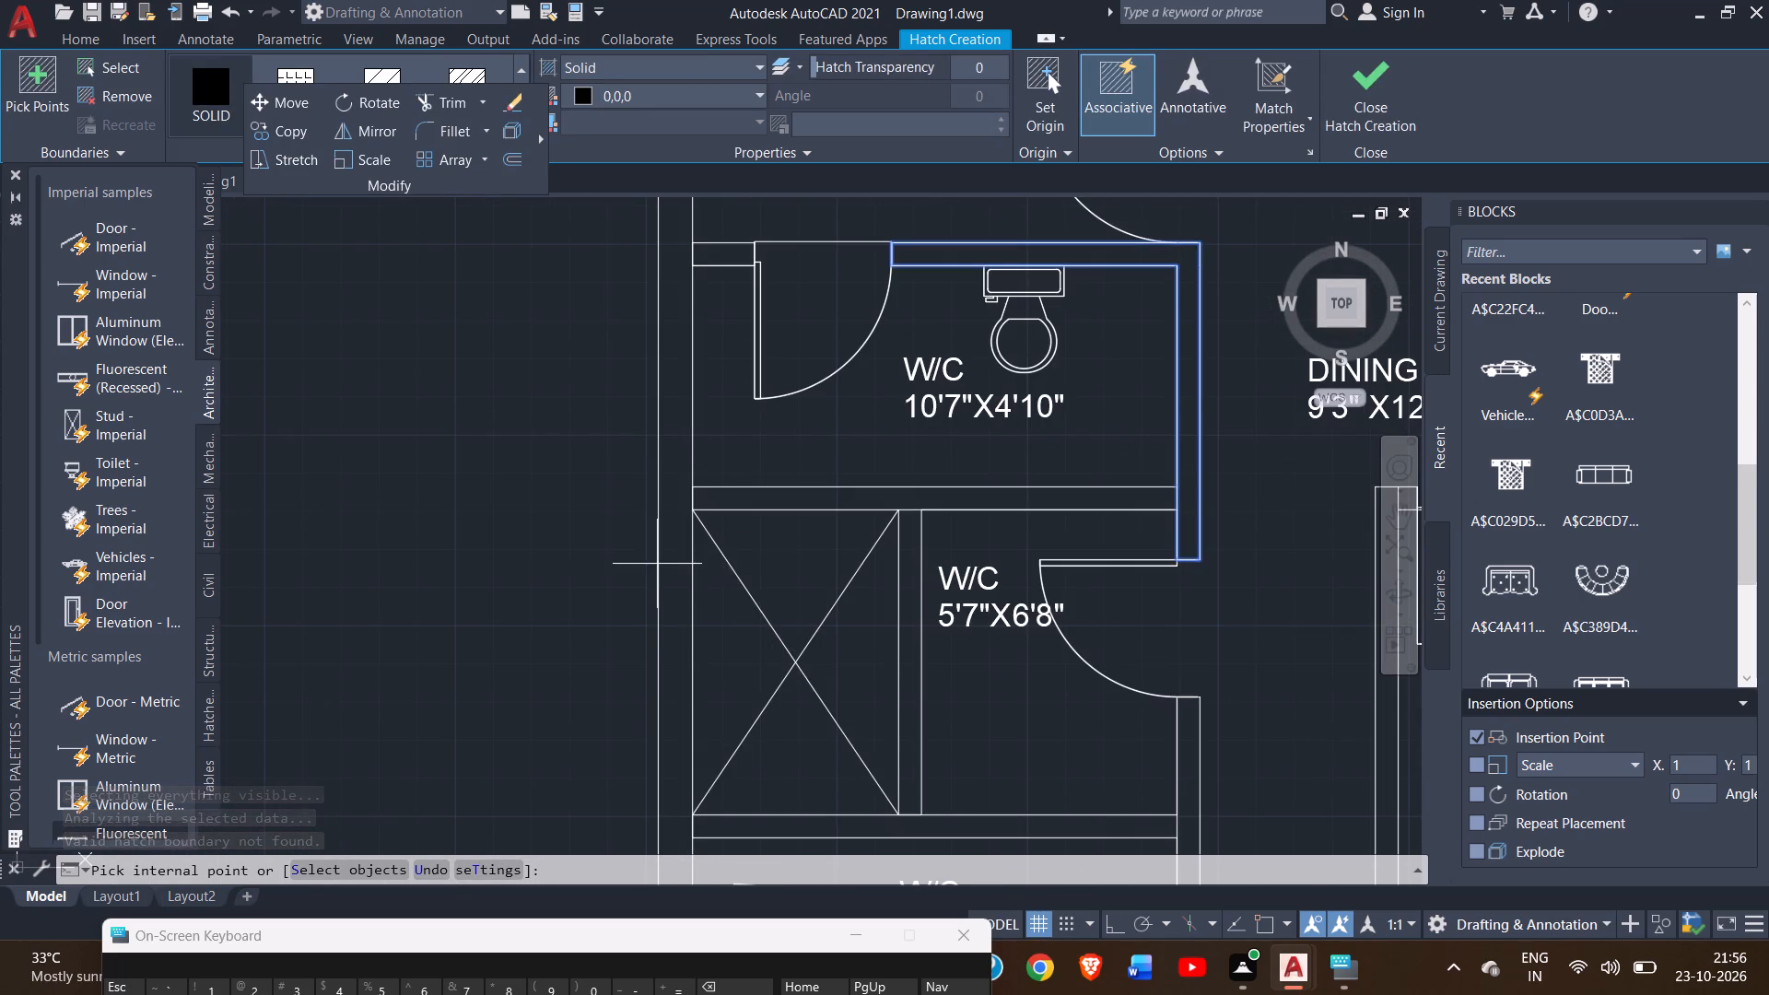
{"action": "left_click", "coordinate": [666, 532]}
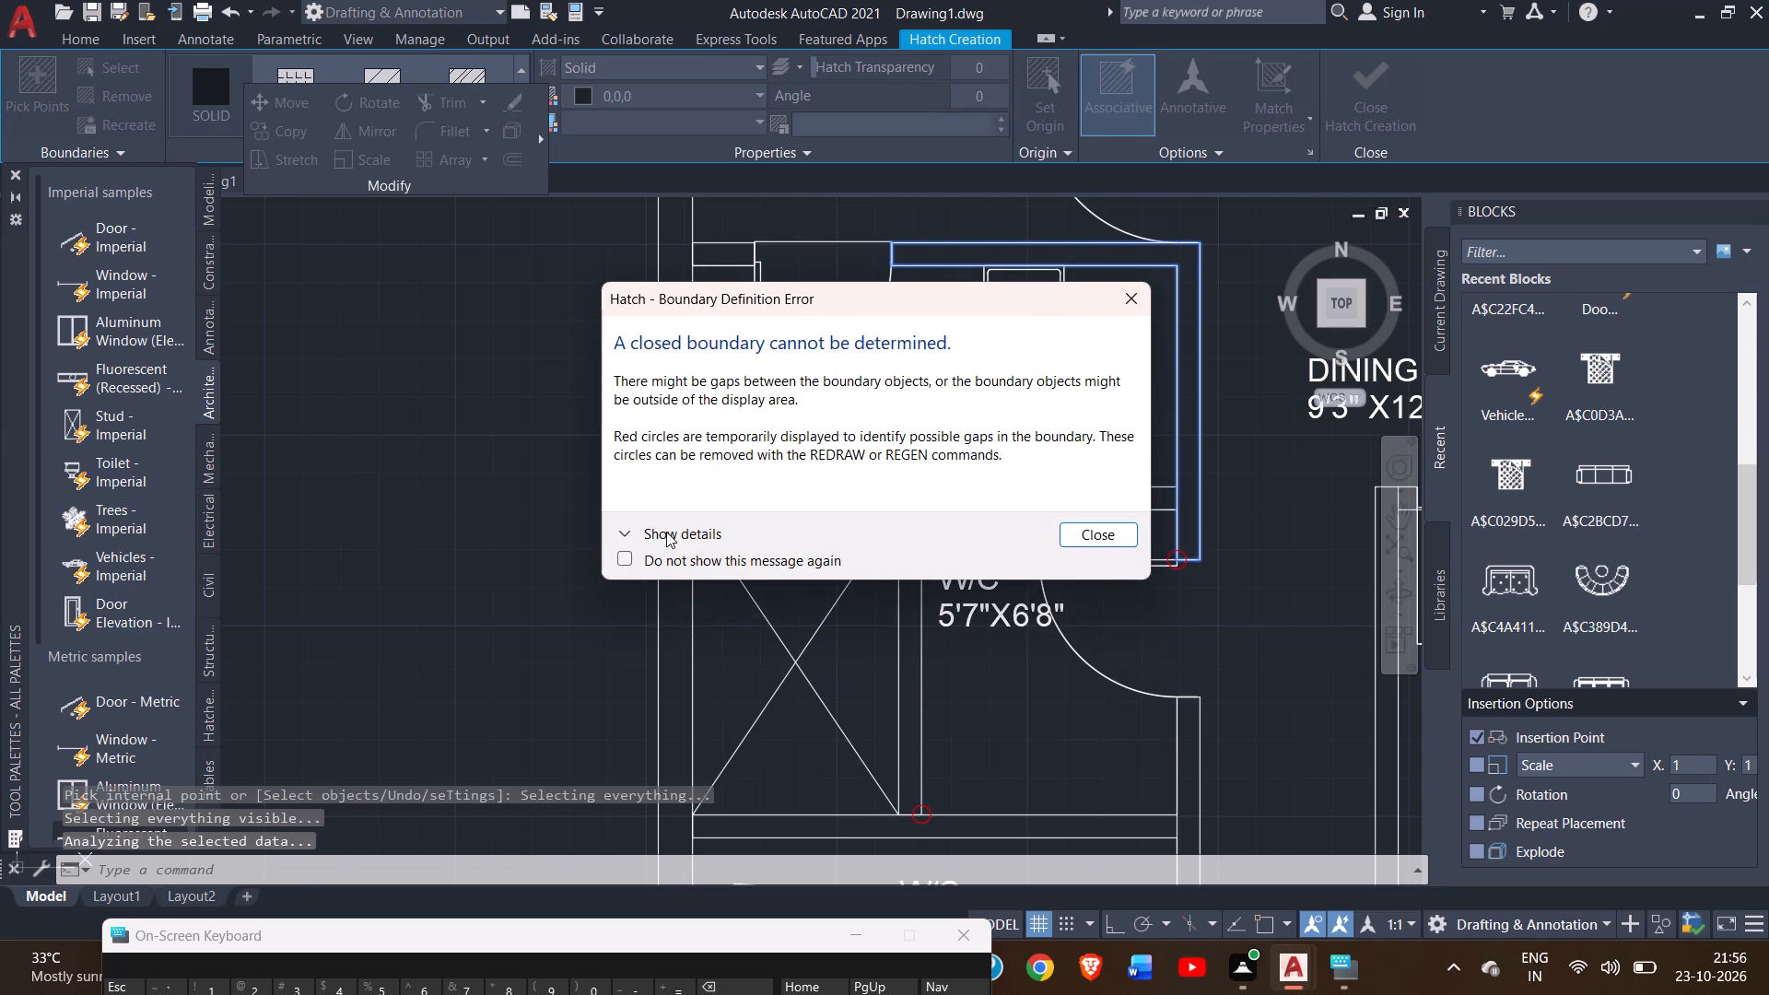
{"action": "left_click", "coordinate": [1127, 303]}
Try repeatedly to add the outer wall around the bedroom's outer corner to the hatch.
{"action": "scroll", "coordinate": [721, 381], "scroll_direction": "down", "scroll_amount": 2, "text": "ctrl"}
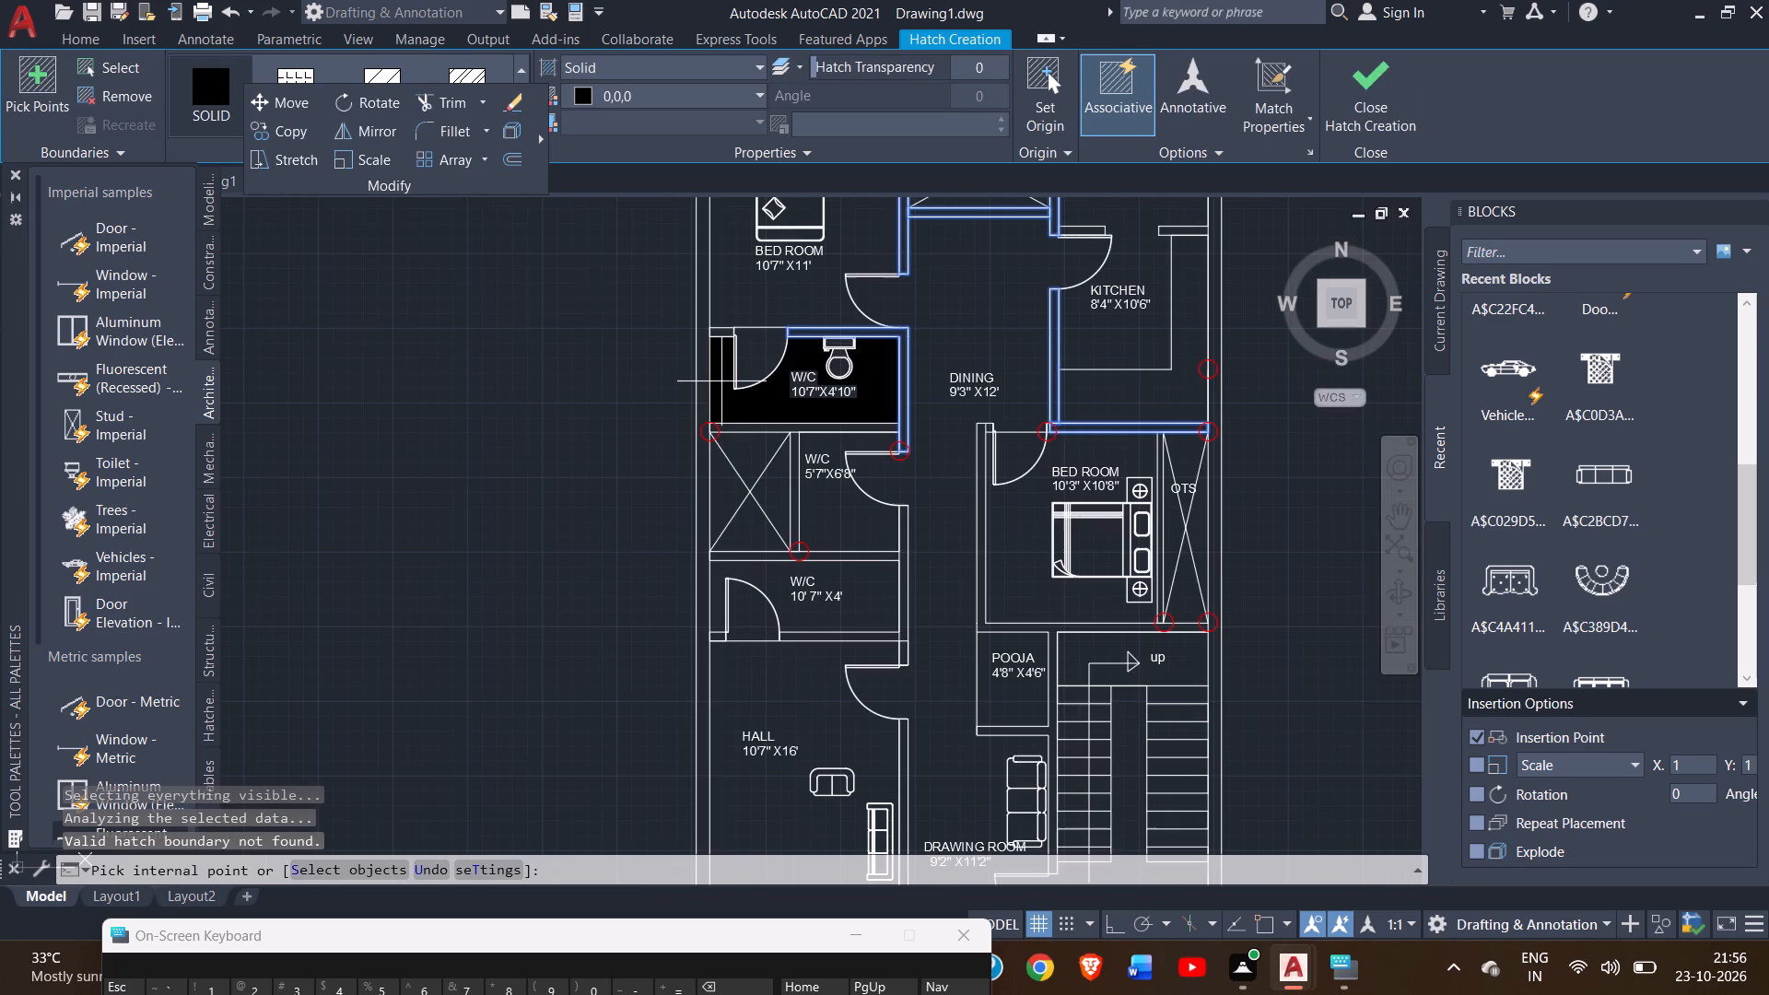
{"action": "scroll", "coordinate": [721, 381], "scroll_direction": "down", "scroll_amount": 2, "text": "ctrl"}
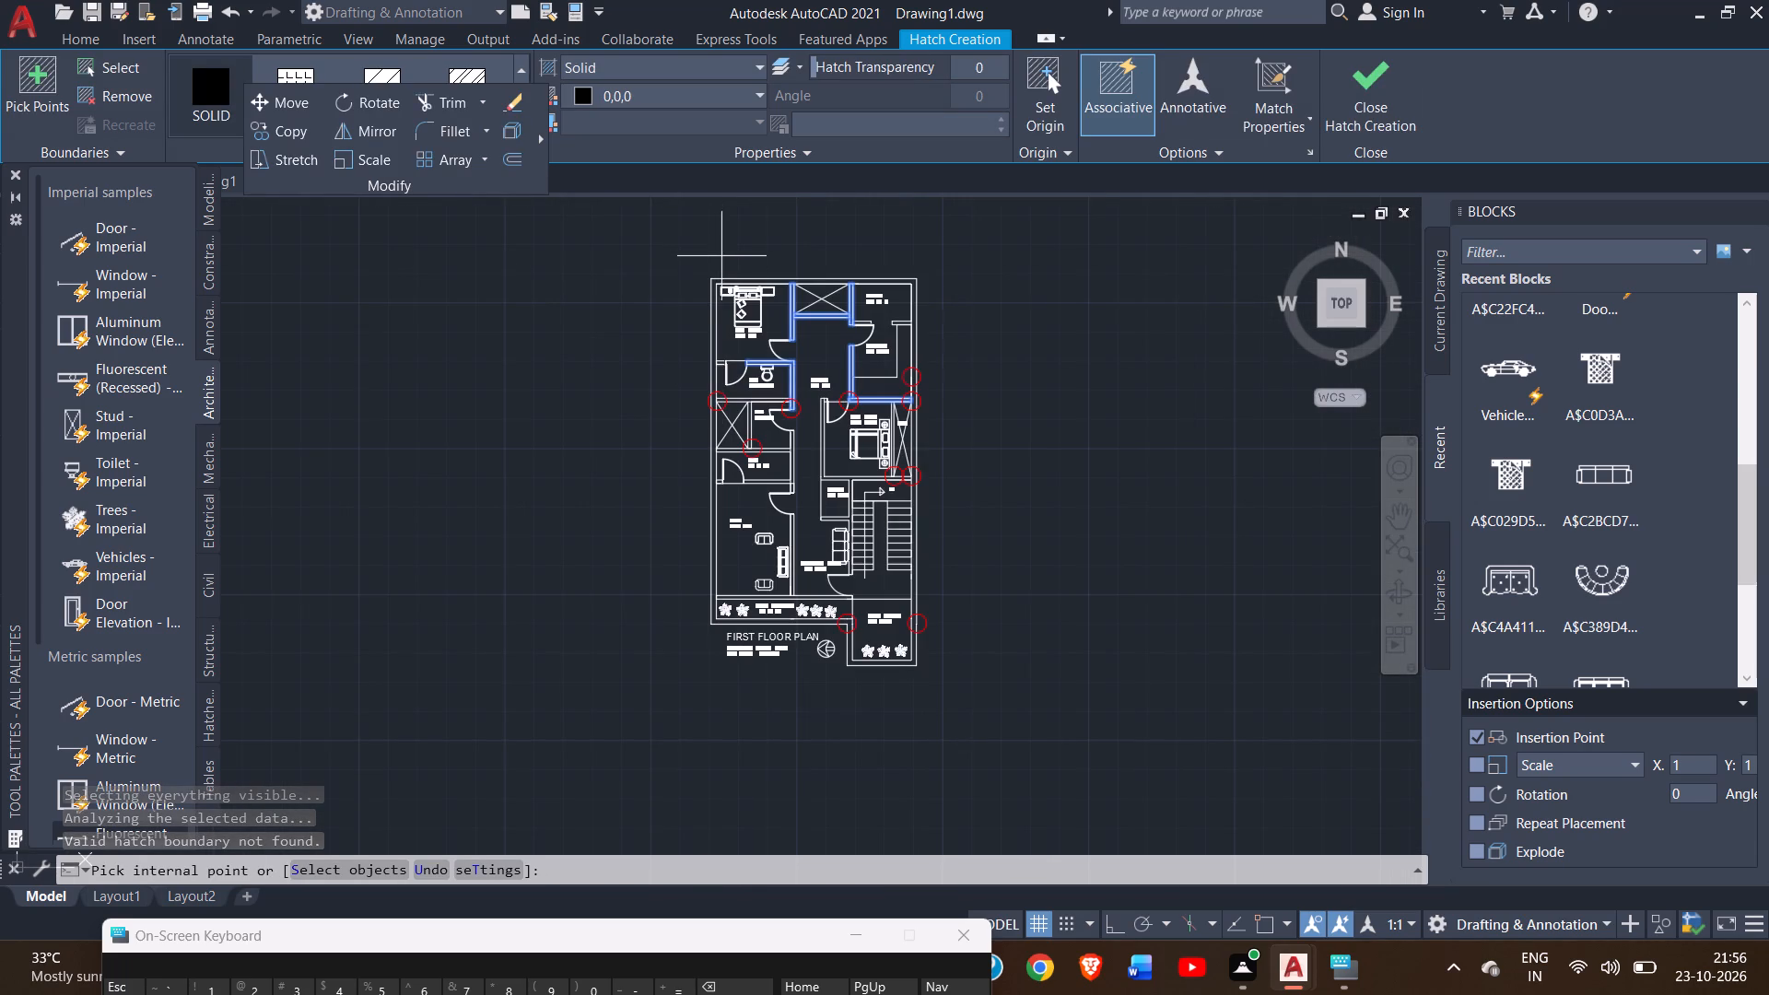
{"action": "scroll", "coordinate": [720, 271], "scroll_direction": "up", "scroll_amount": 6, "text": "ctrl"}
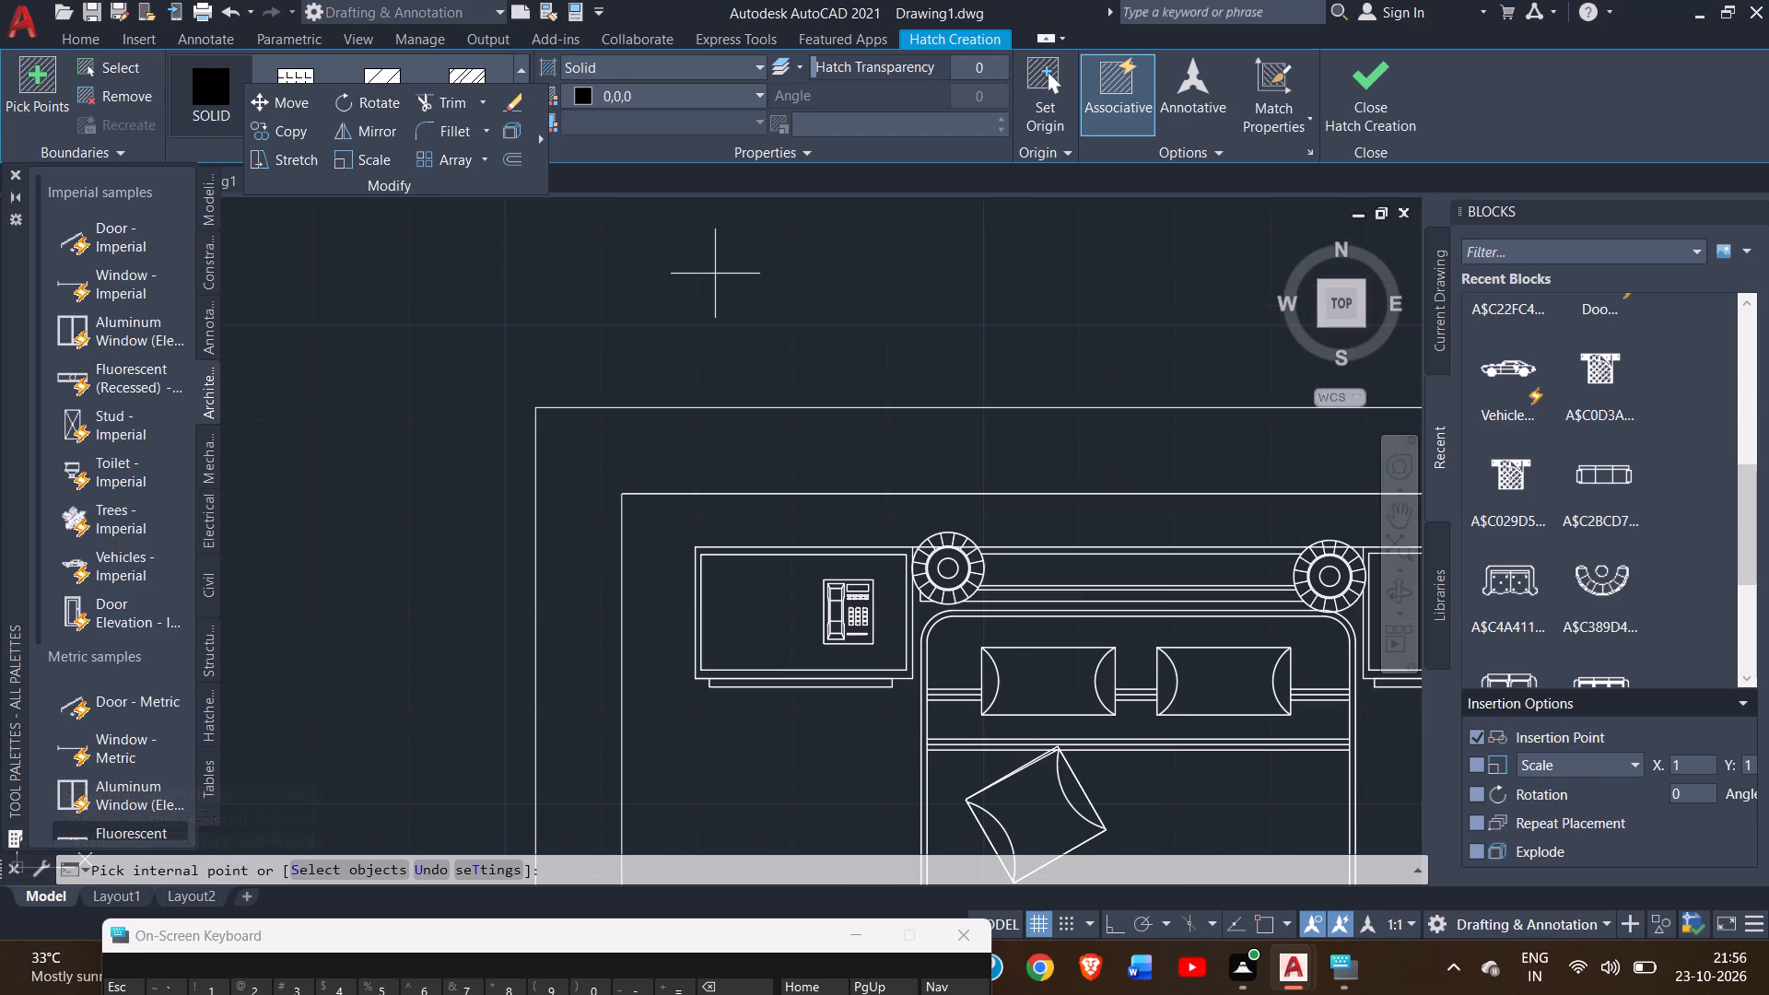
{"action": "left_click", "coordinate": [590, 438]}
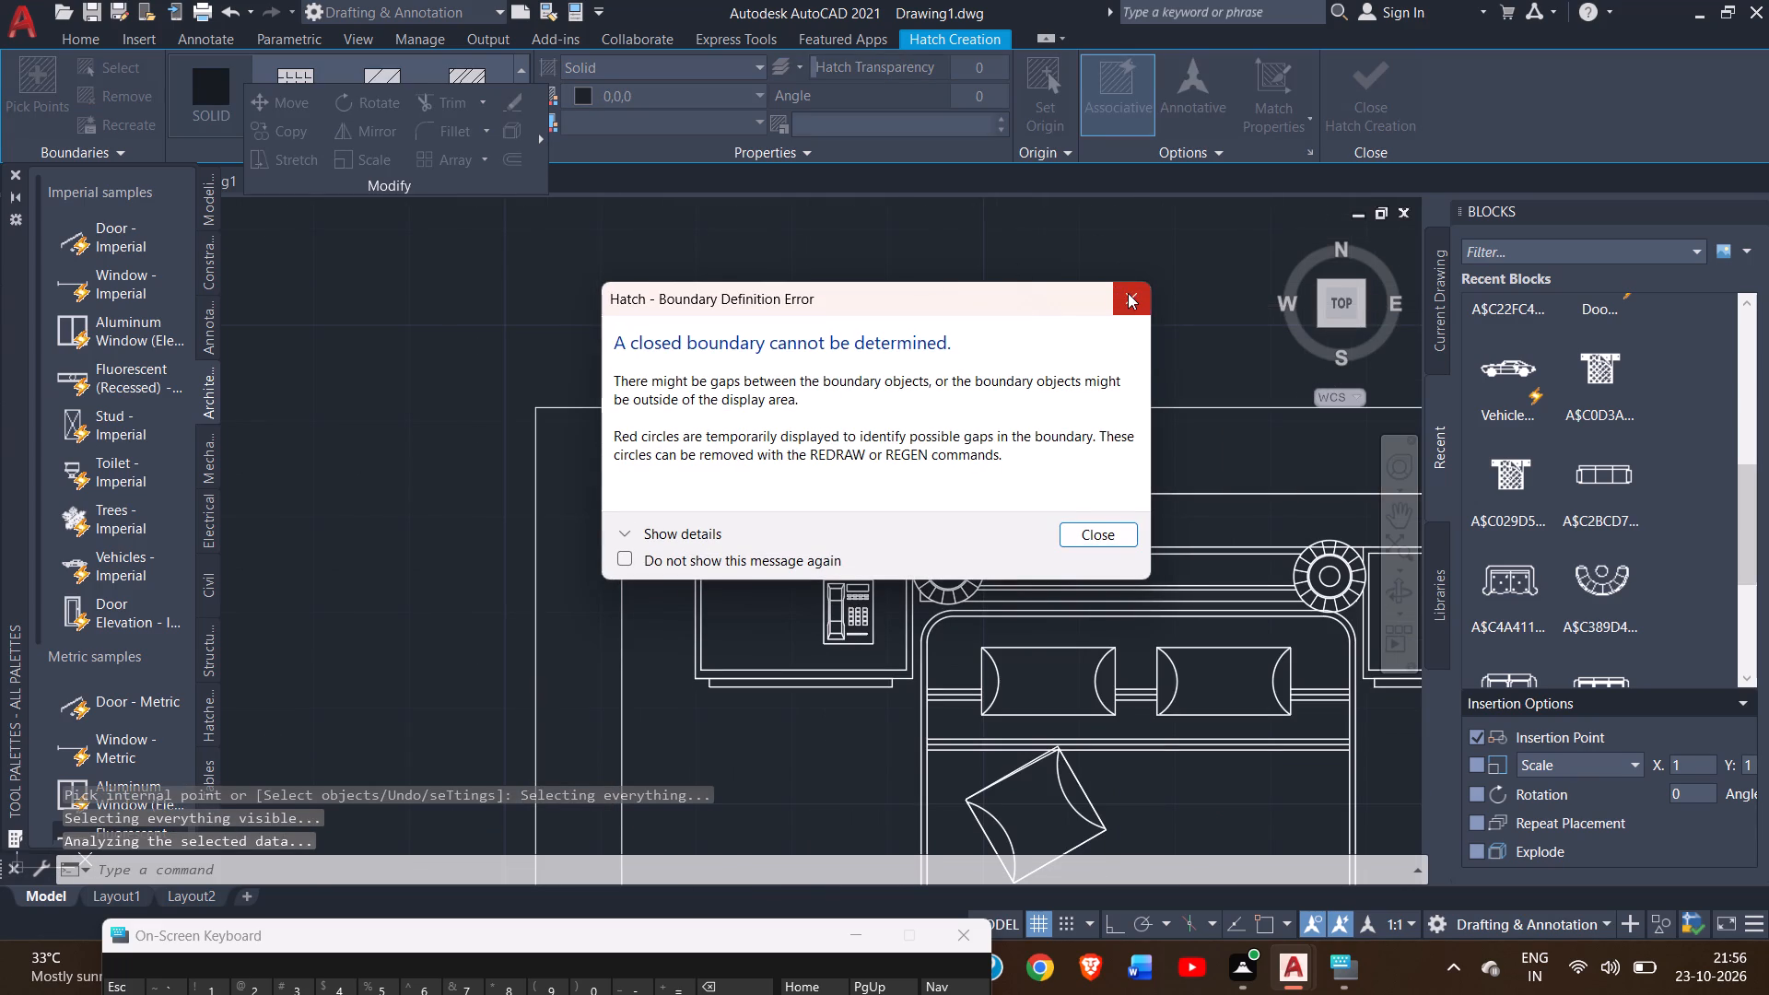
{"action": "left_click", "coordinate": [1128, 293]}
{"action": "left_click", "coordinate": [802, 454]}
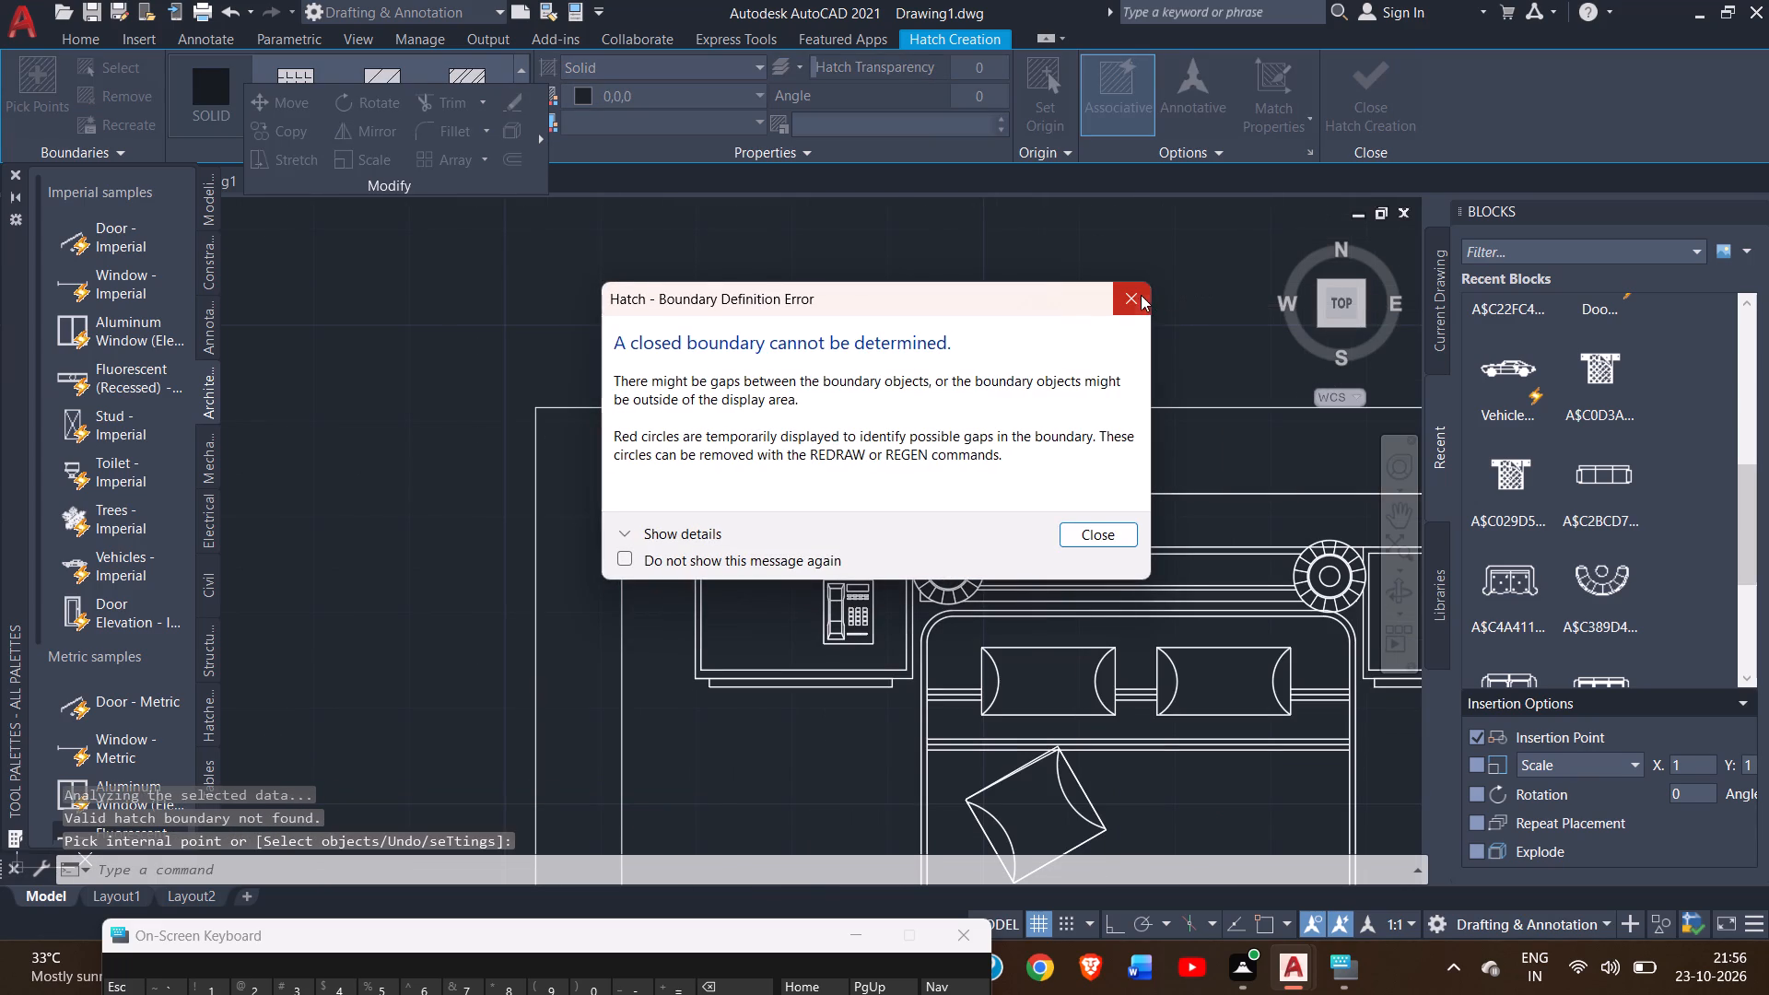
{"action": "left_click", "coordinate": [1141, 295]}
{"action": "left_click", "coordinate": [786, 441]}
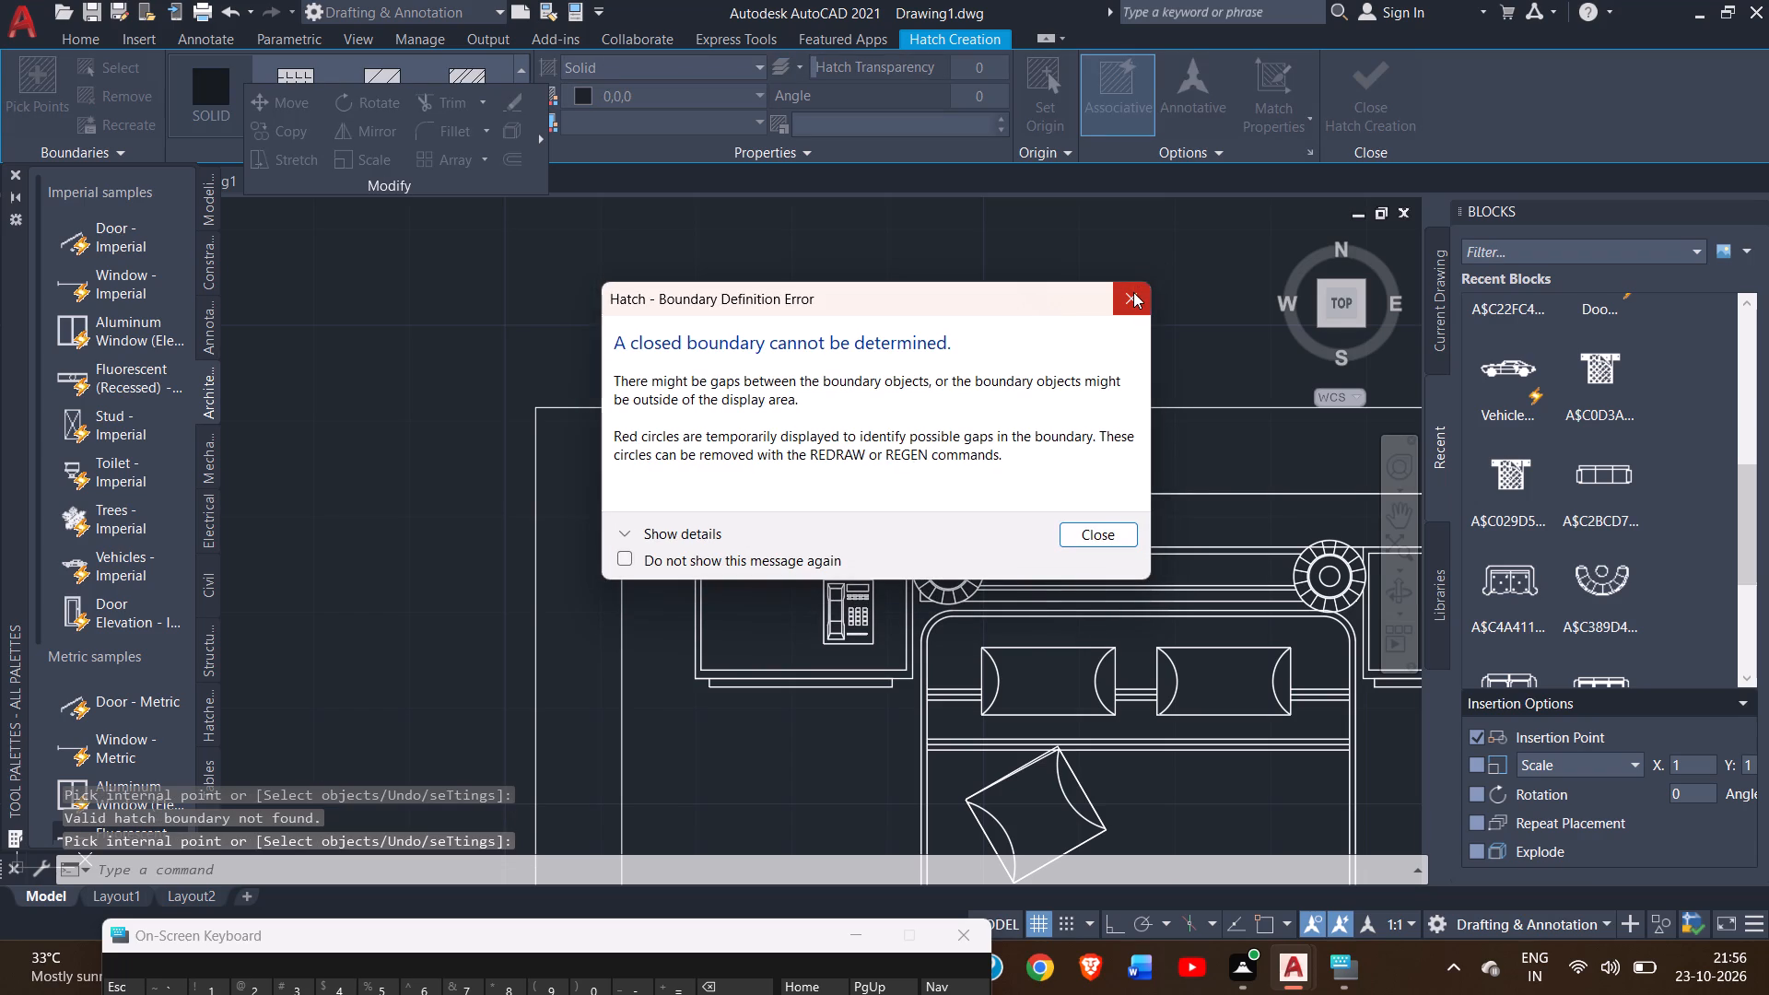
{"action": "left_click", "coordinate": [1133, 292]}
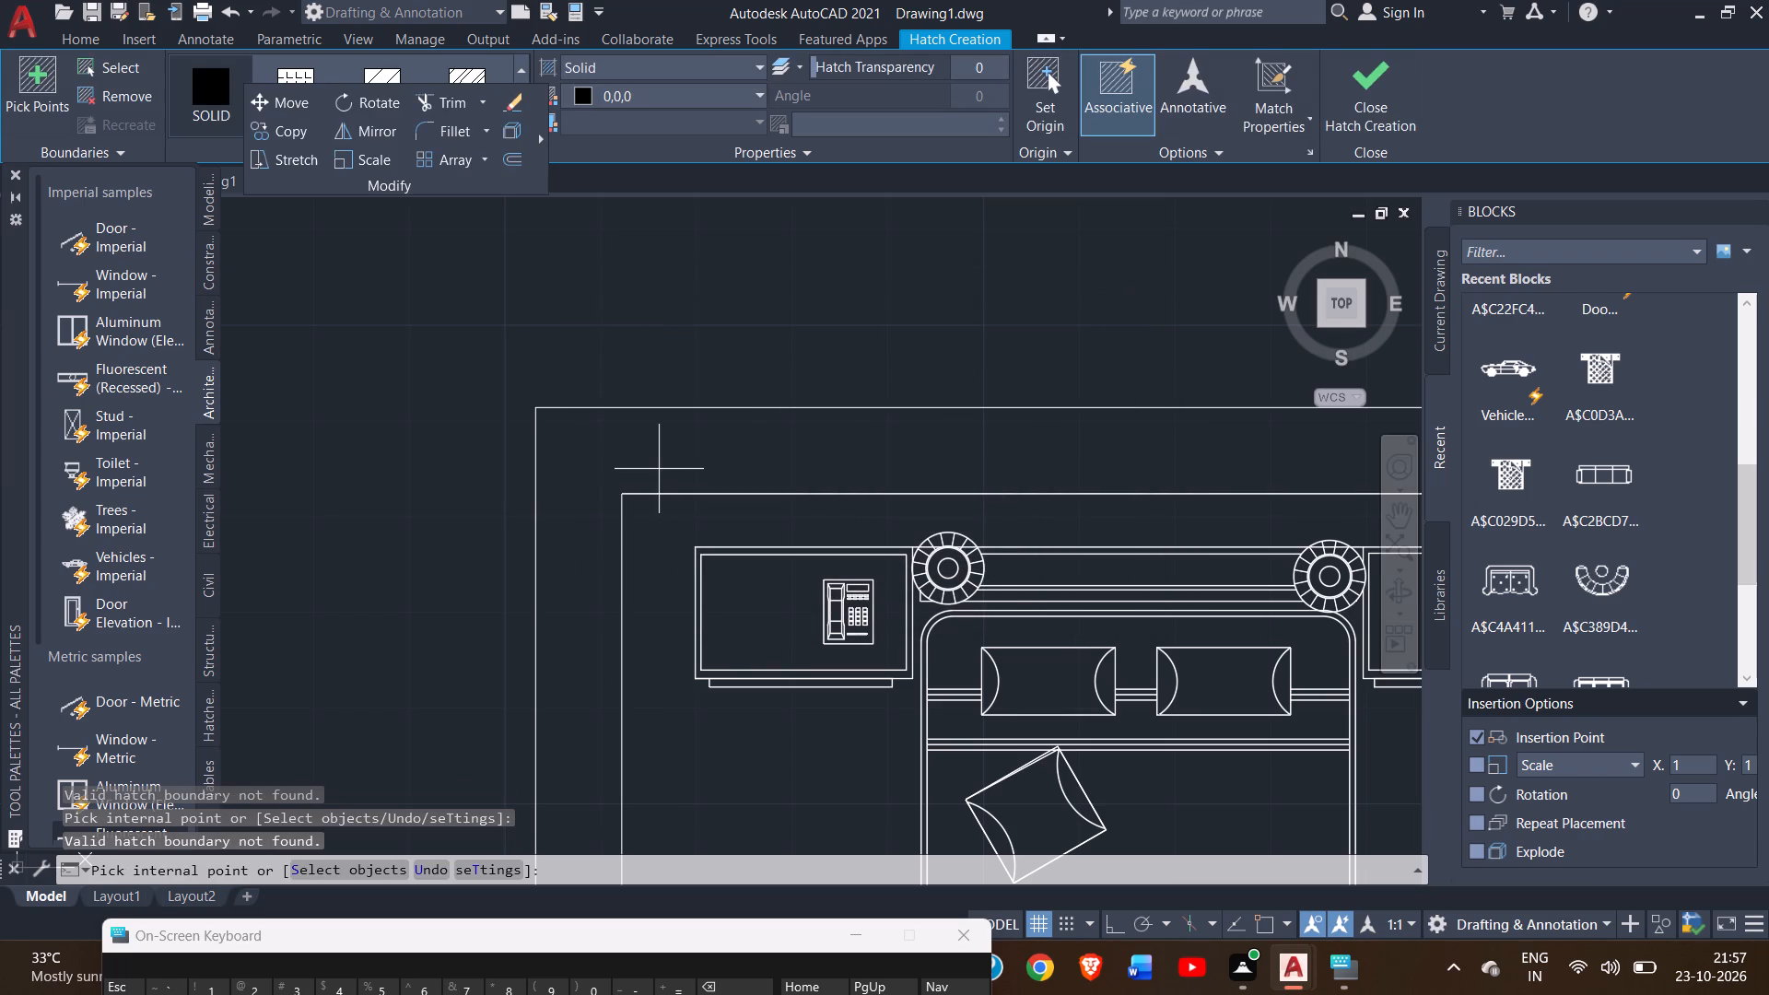
Pick the outer wall above the store as the solid black hatch area and end the hatch command.
{"action": "scroll", "coordinate": [654, 469], "scroll_direction": "down", "scroll_amount": 4, "text": "ctrl"}
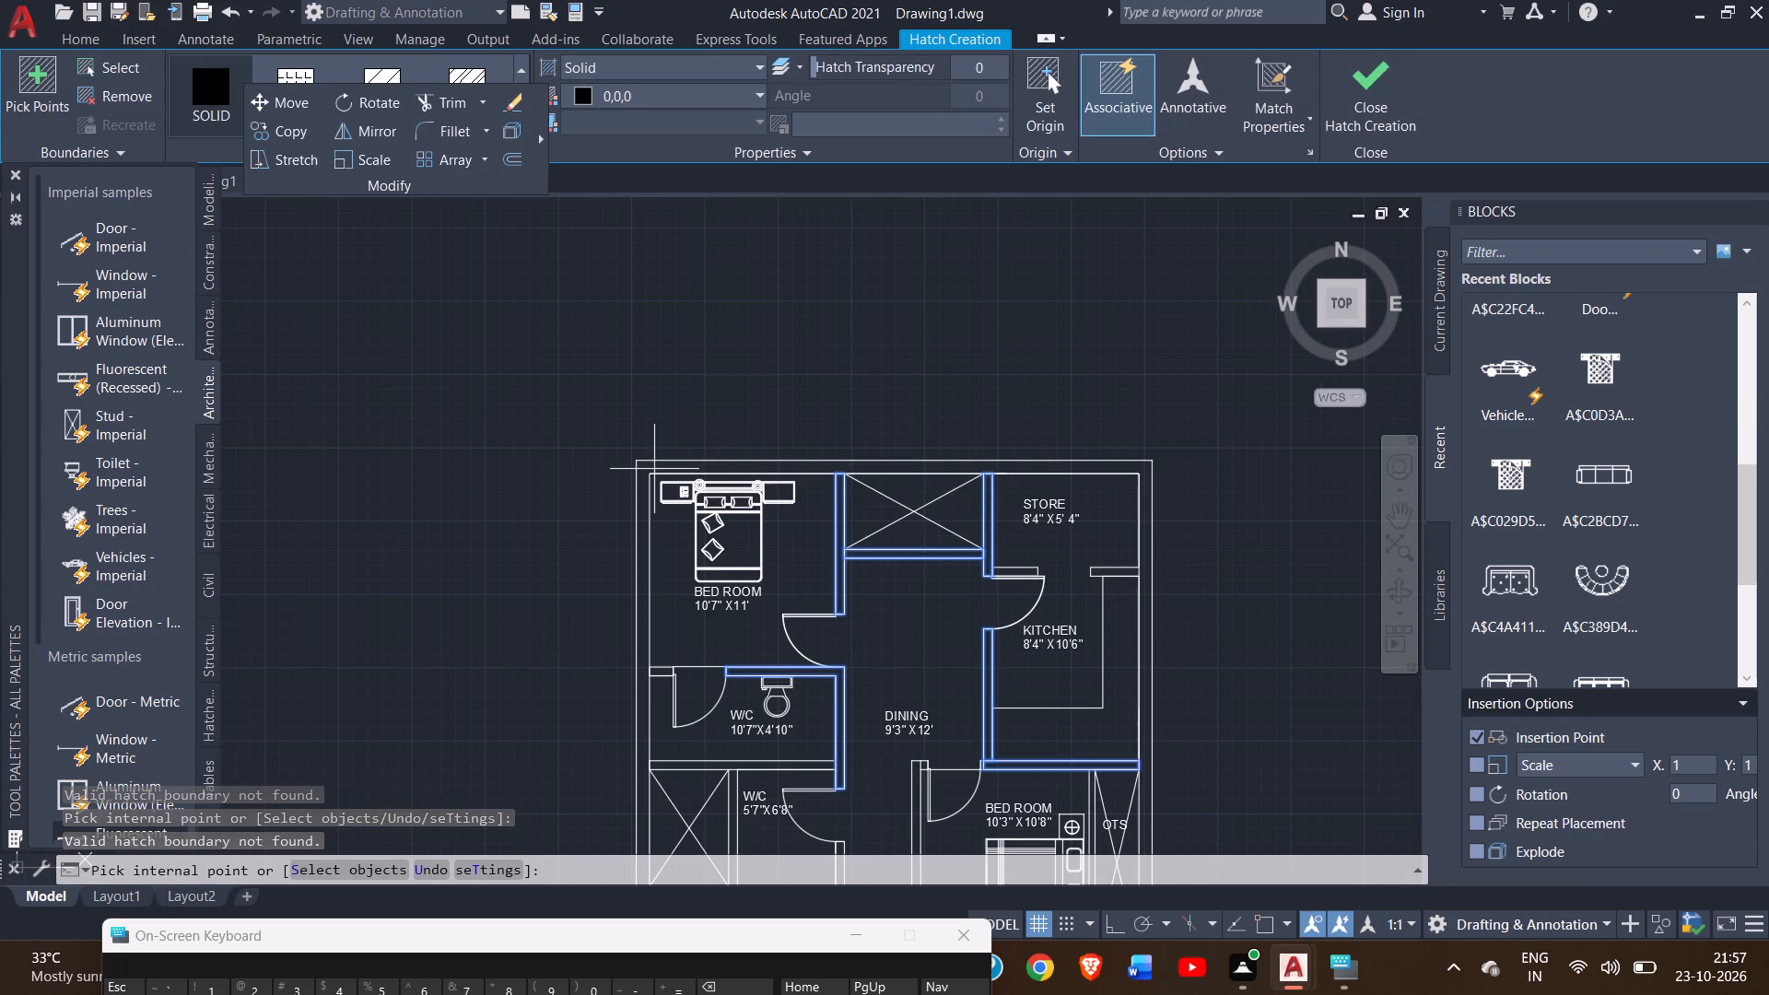
{"action": "left_click", "coordinate": [1058, 462]}
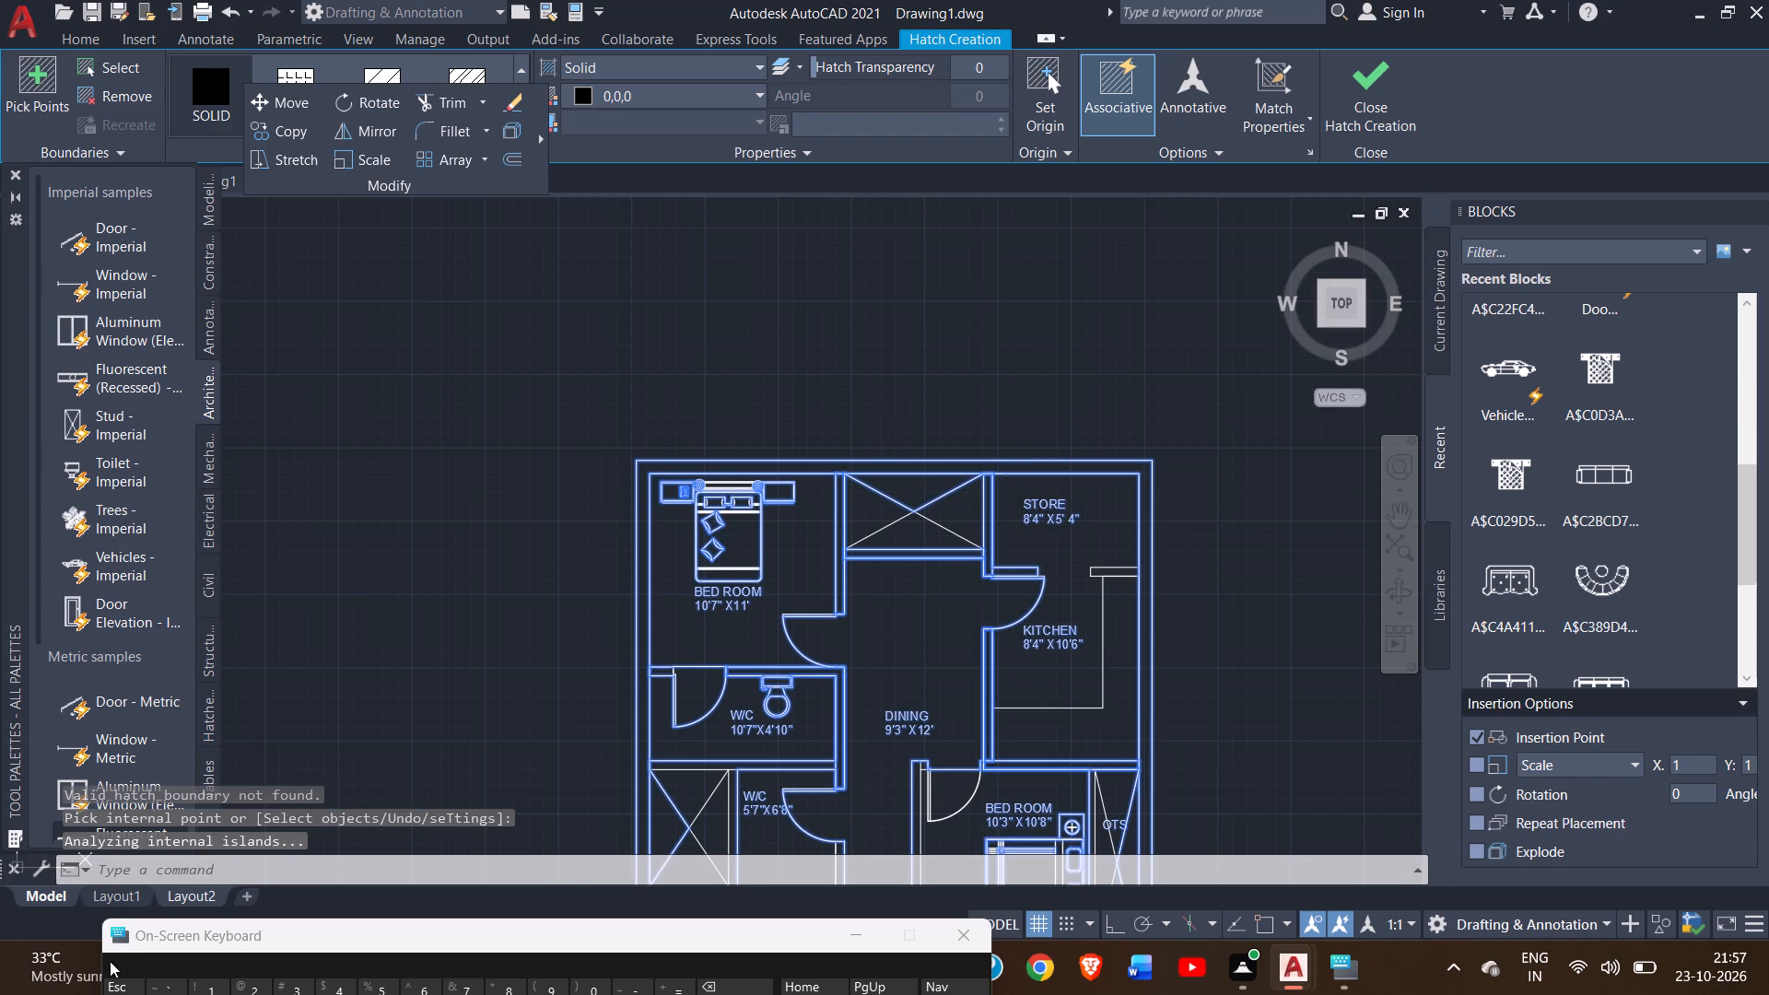
{"action": "key", "text": "Escape"}
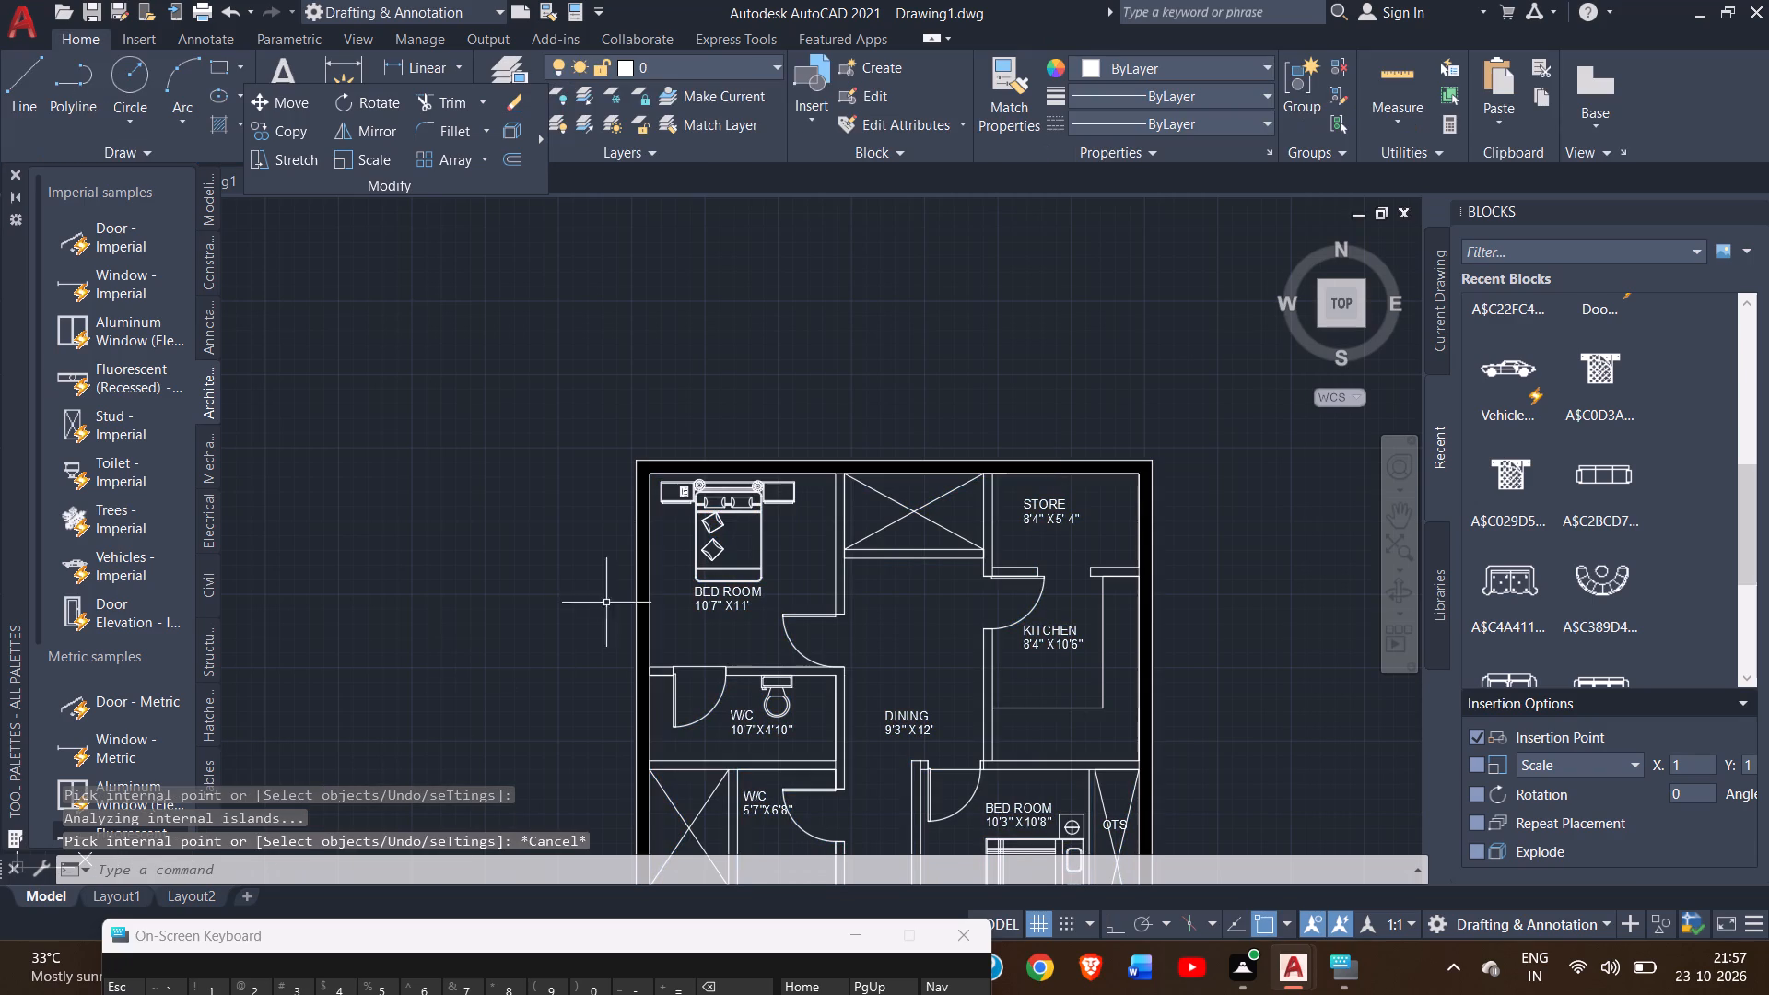
Start a new solid black hatch and pick the walls on both sides of and below the crossed rectangle beside the store.
{"action": "scroll", "coordinate": [727, 541], "scroll_direction": "up", "scroll_amount": 3, "text": "ctrl"}
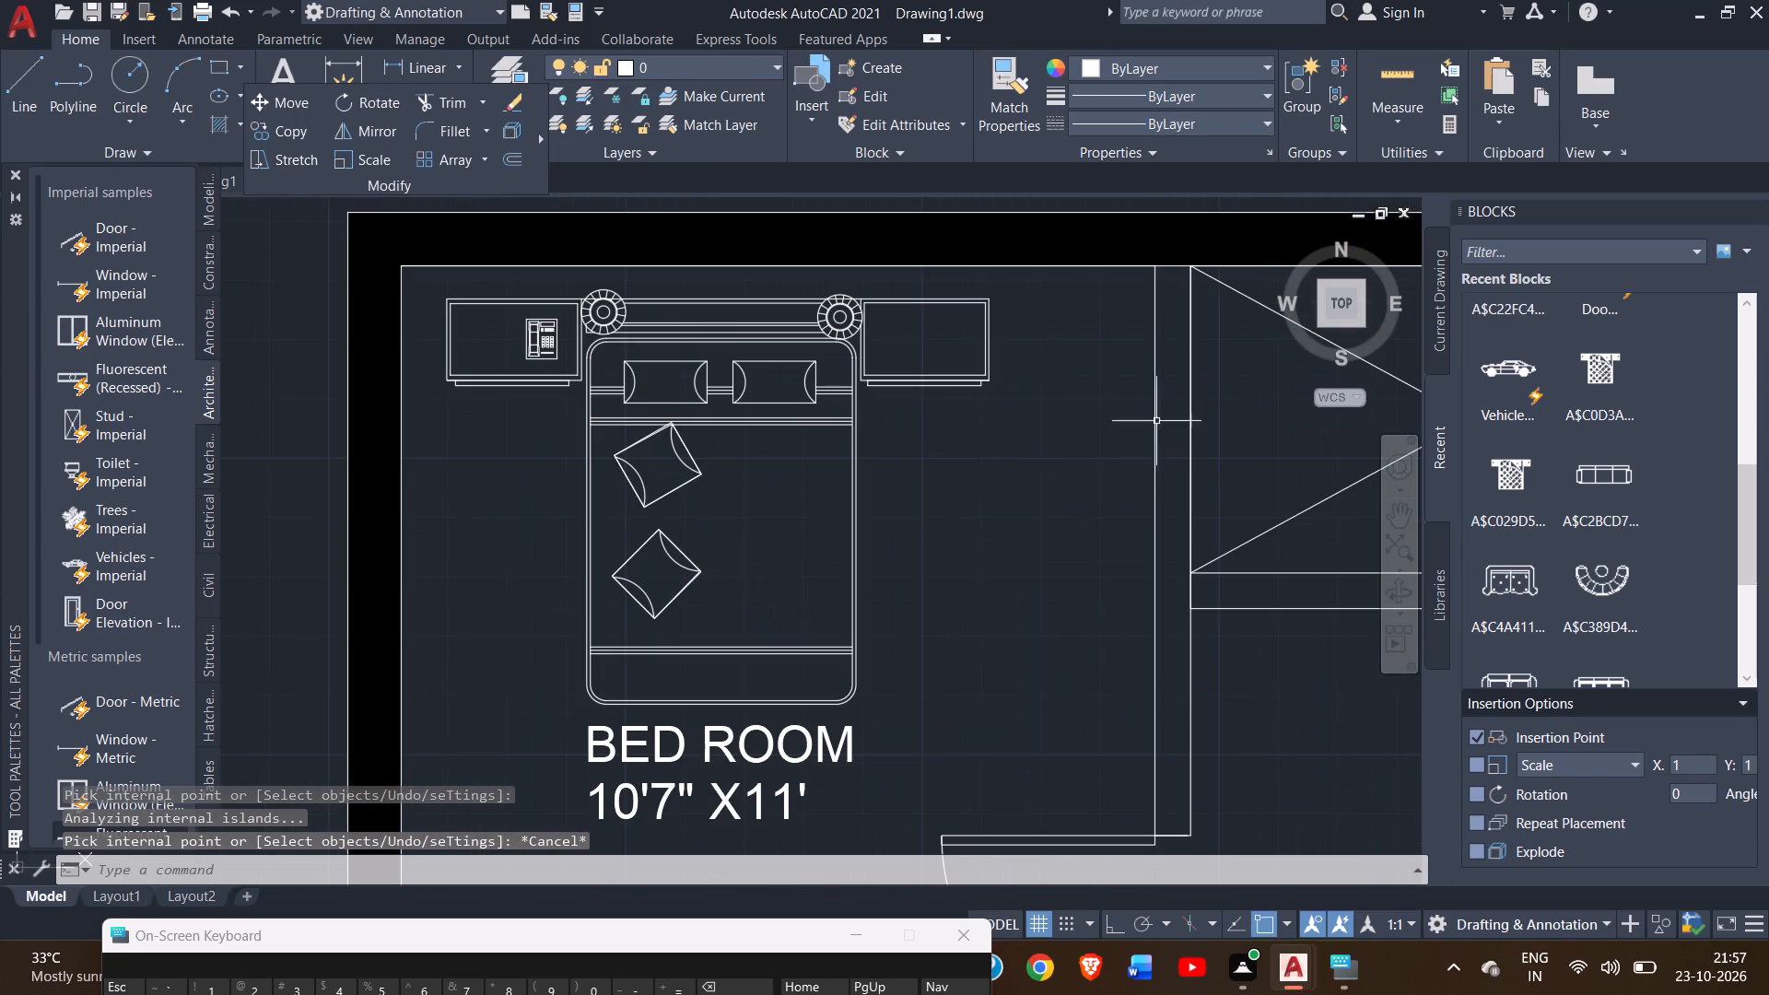
{"action": "left_click", "coordinate": [1174, 407]}
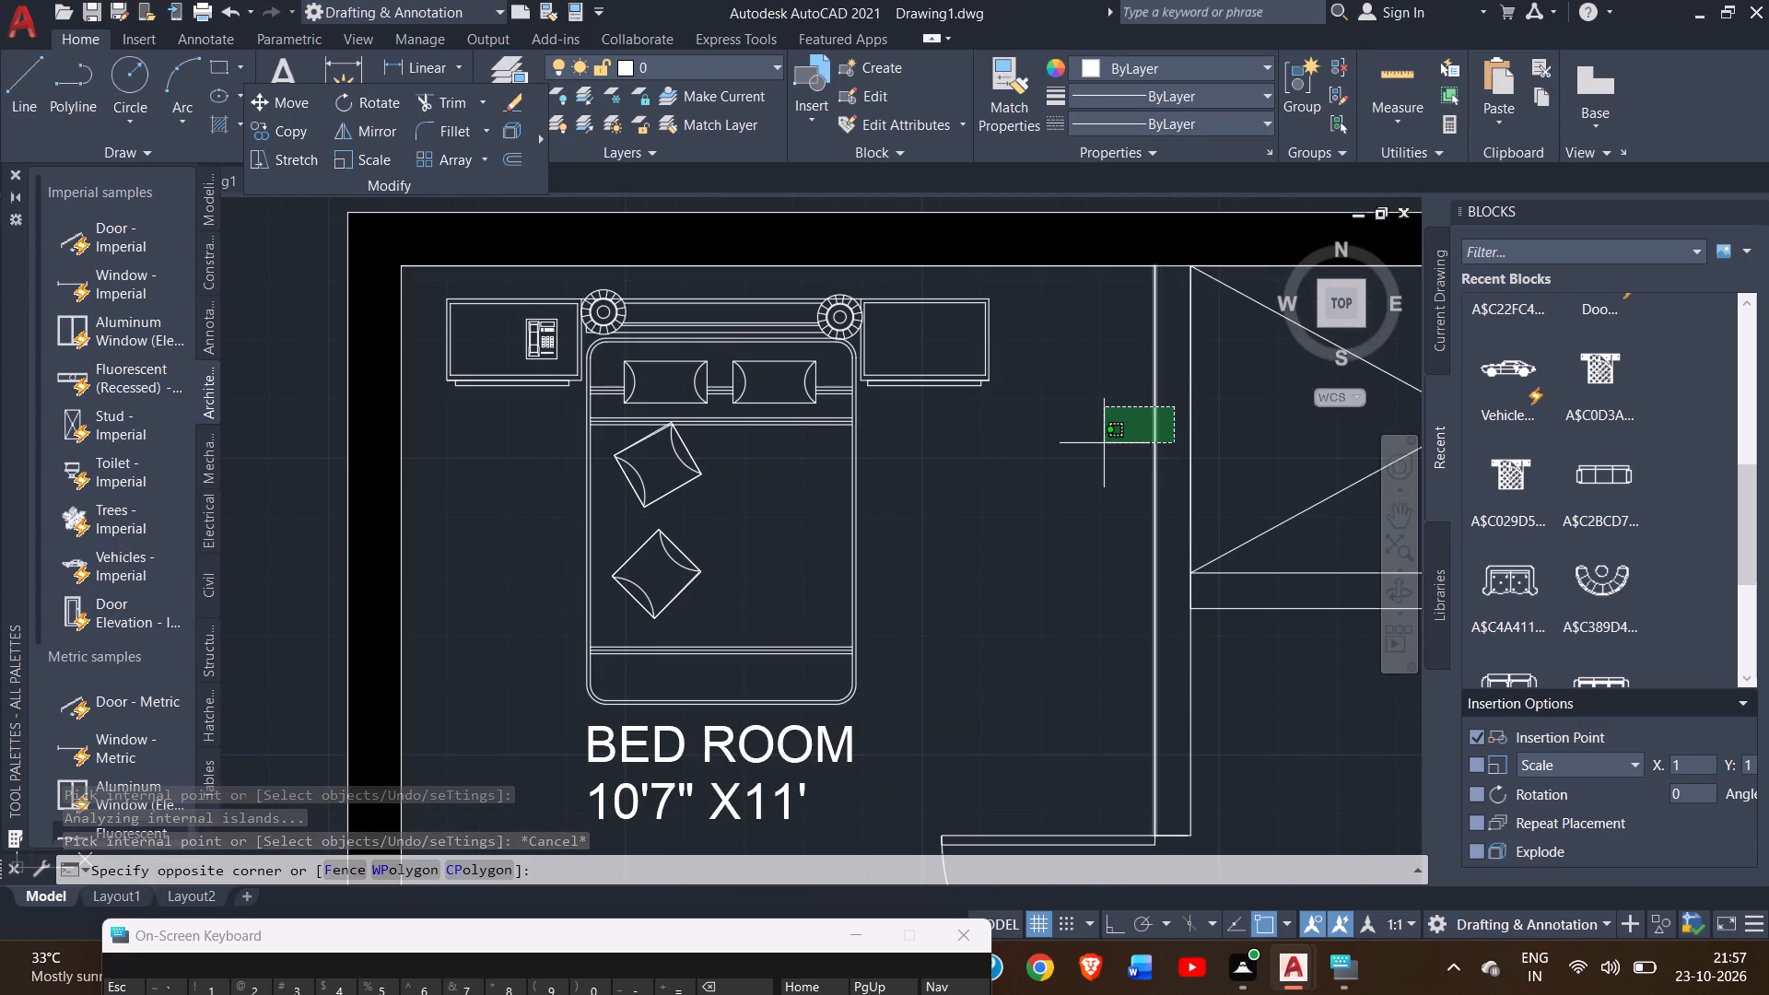
{"action": "left_click", "coordinate": [1158, 425]}
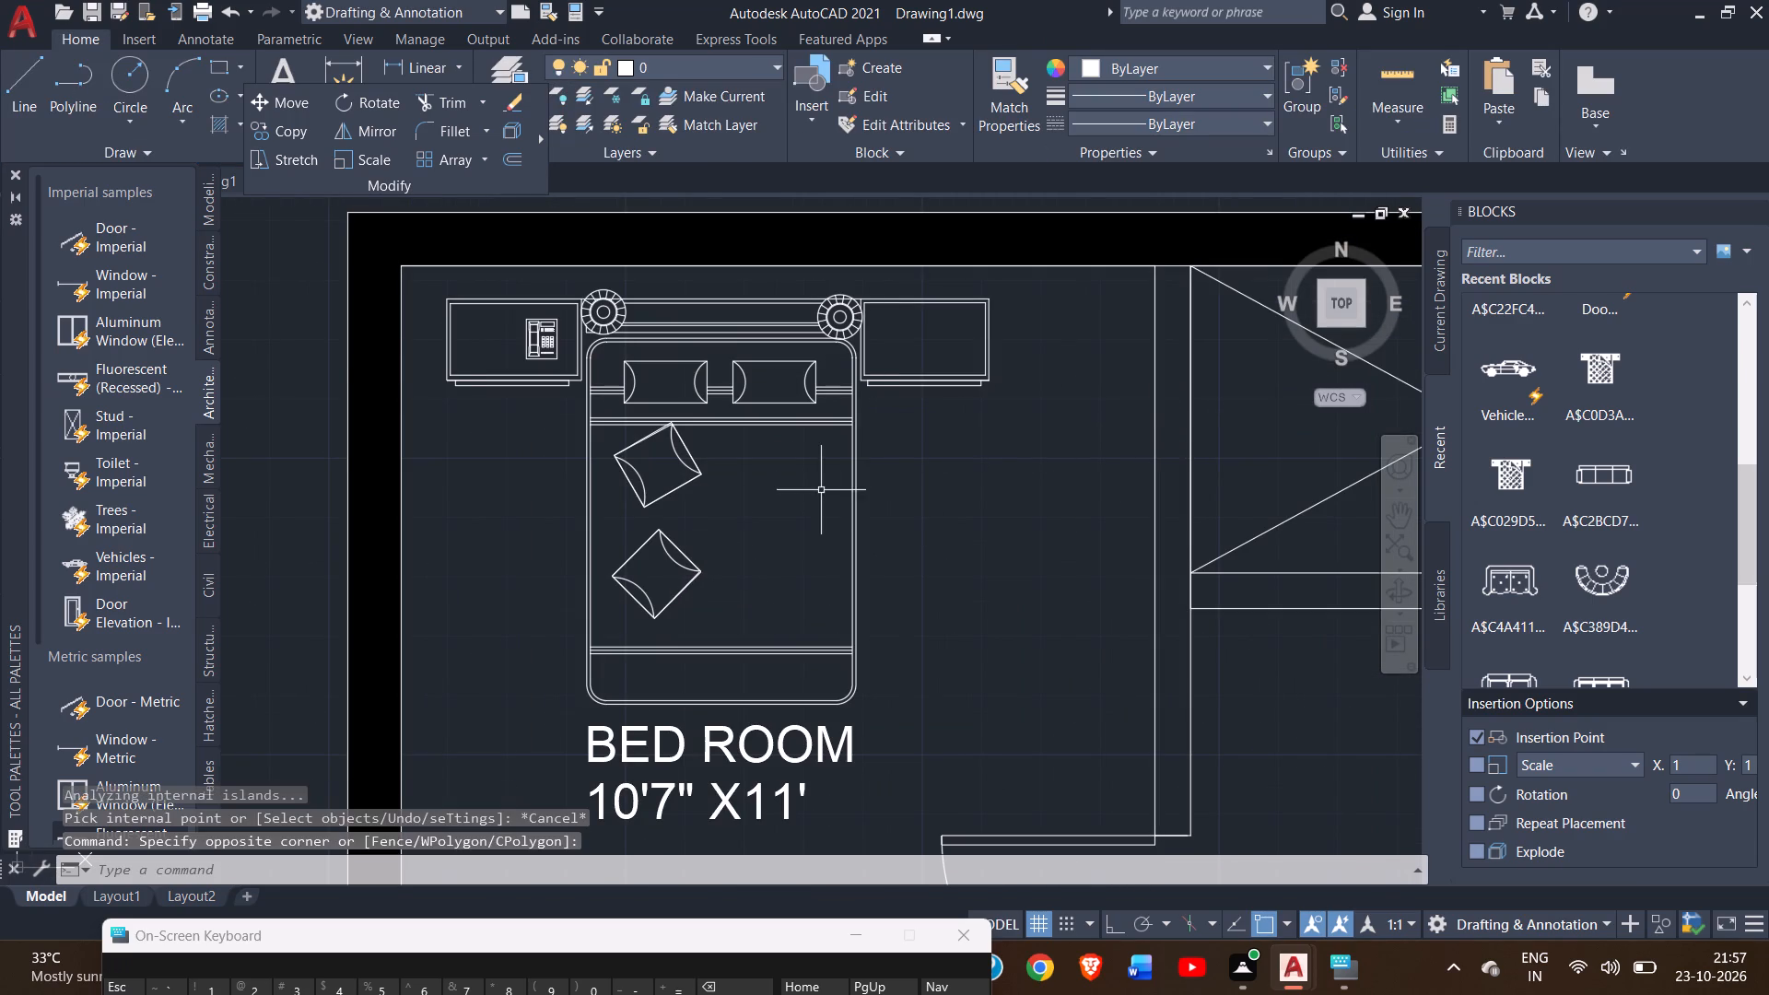
{"action": "left_click", "coordinate": [210, 129]}
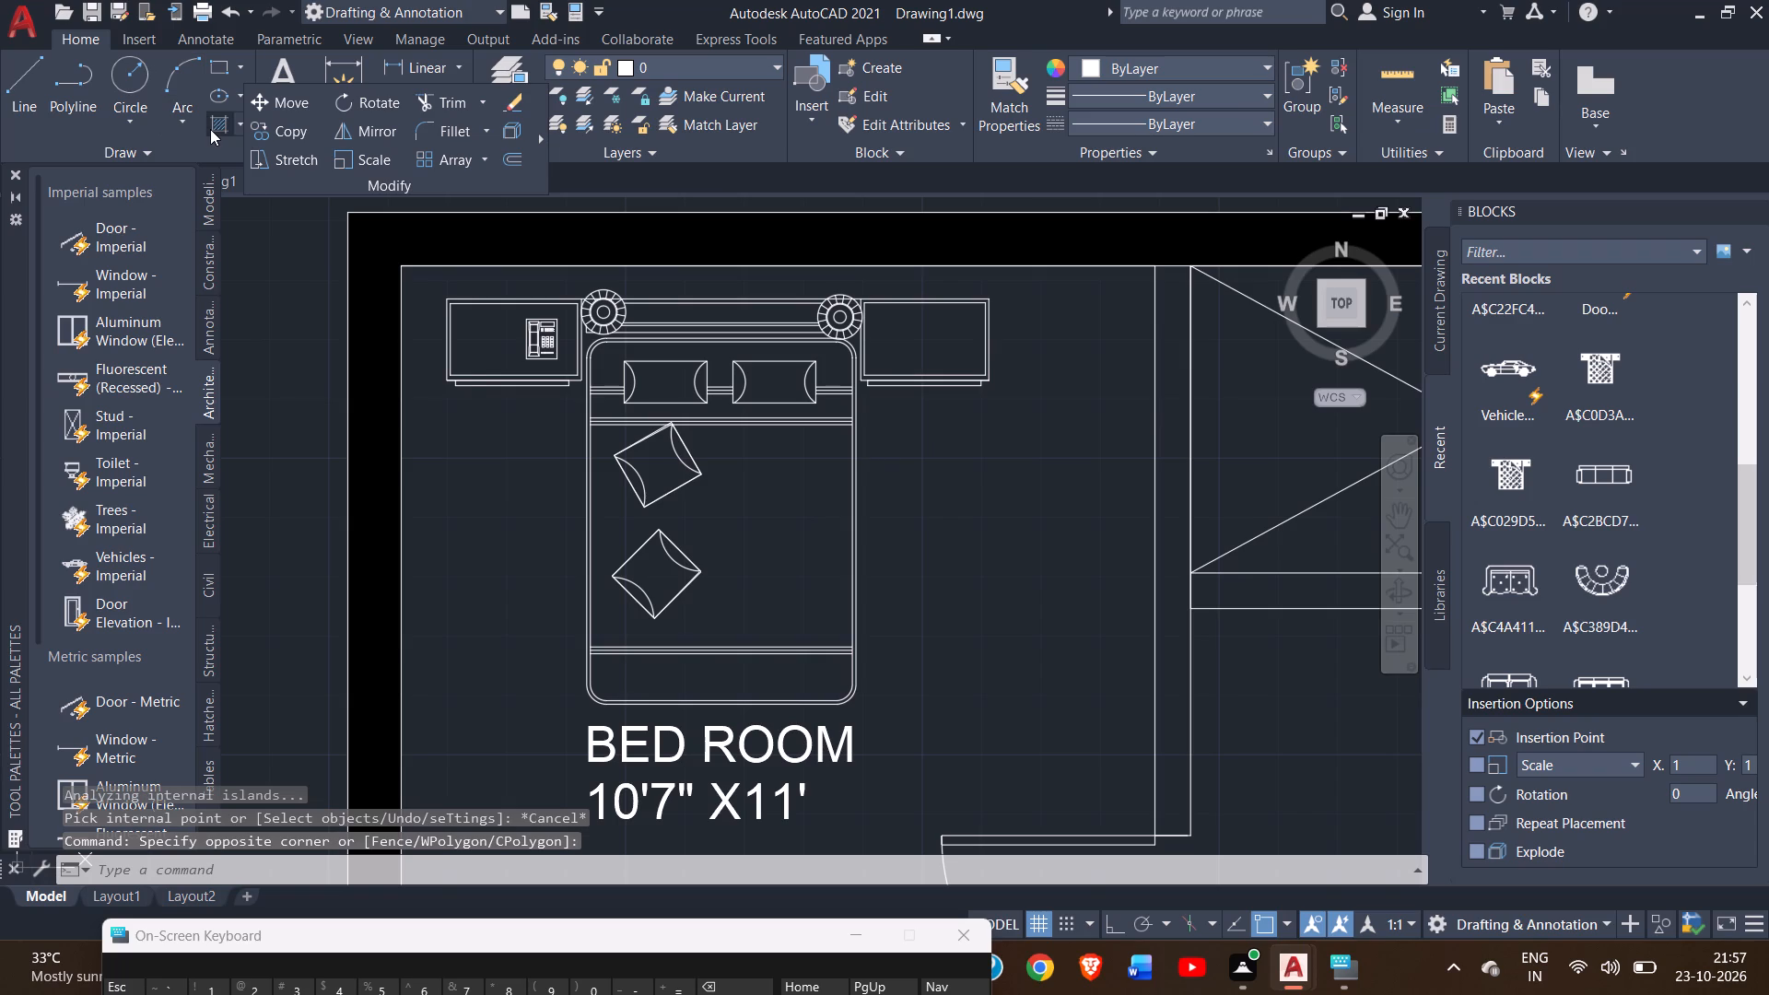
{"action": "left_click", "coordinate": [214, 89]}
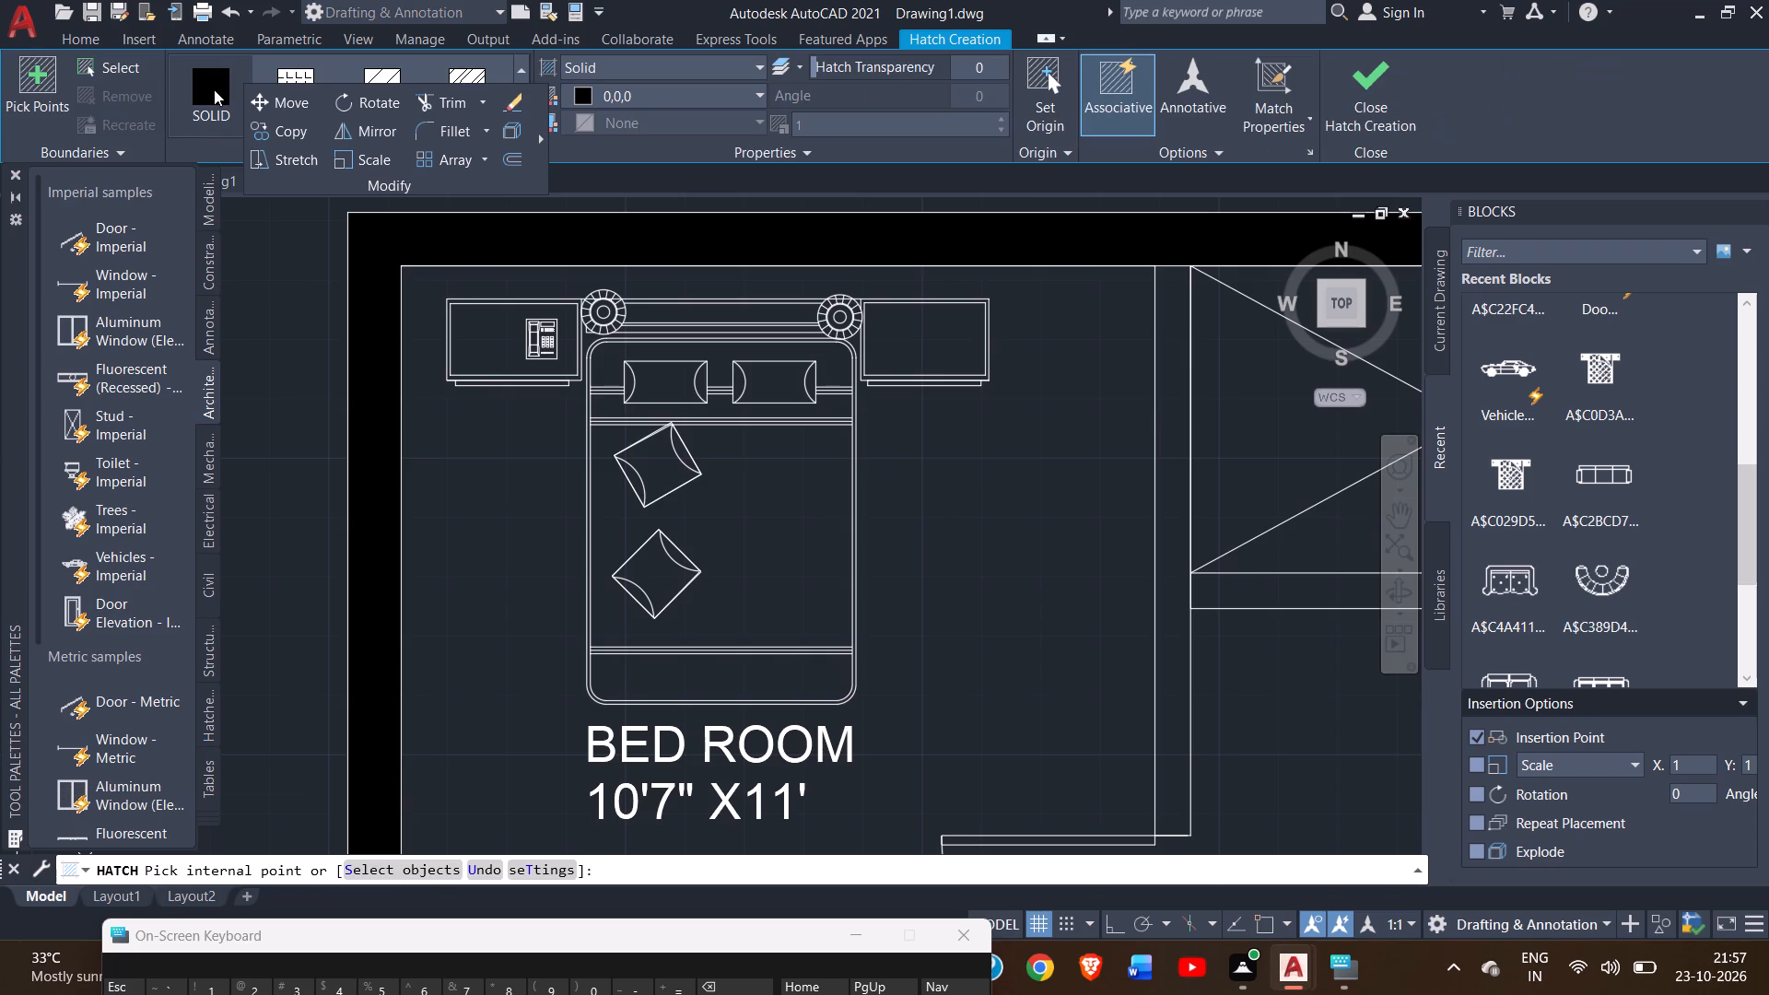
{"action": "left_click", "coordinate": [1176, 346]}
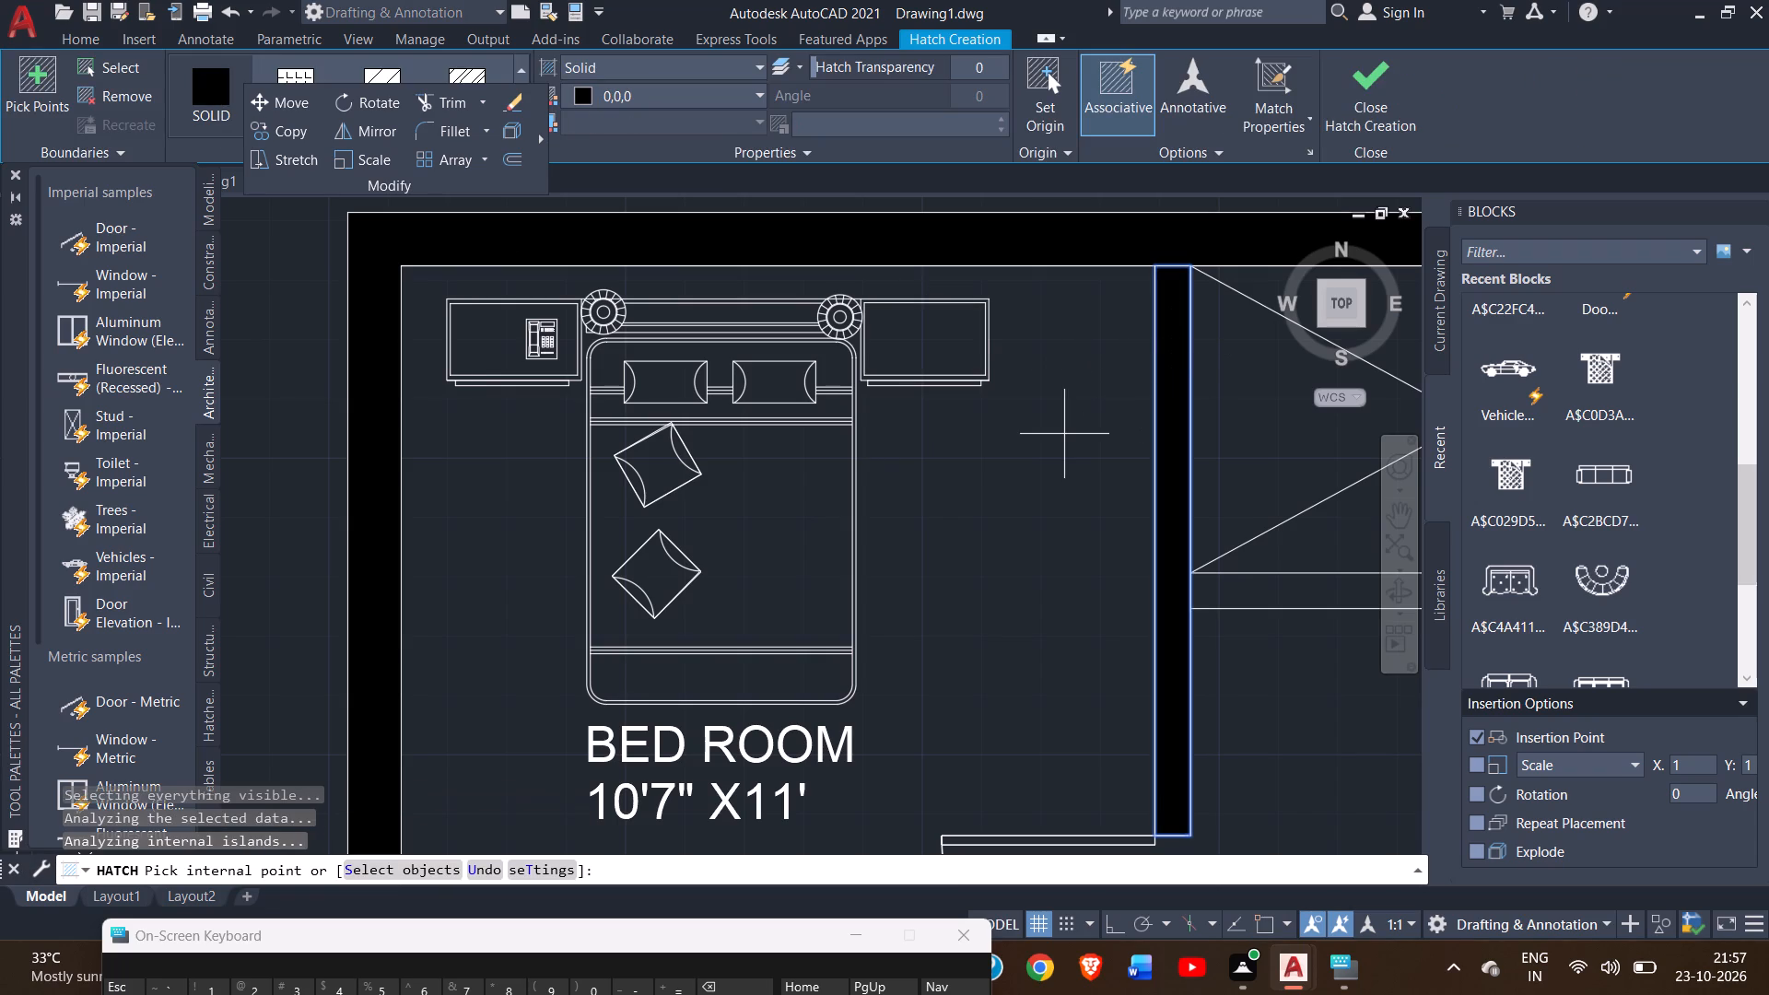
{"action": "scroll", "coordinate": [1061, 431], "scroll_direction": "down", "scroll_amount": 2, "text": "ctrl"}
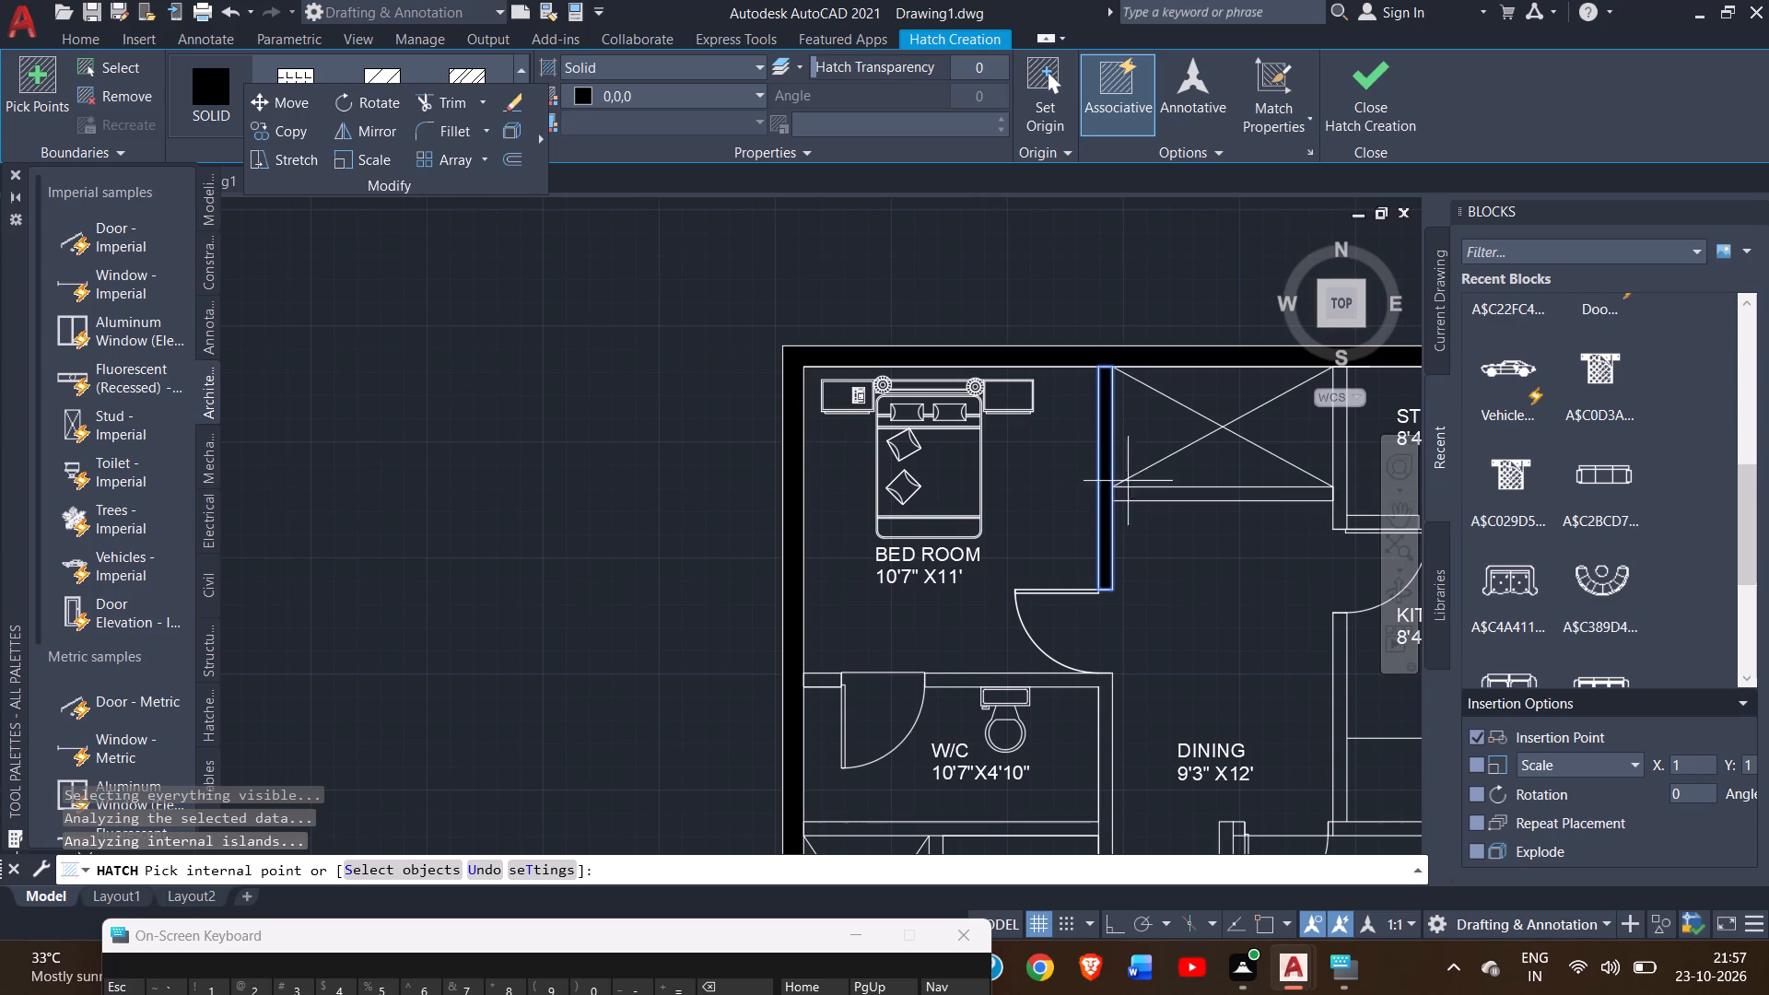
{"action": "left_click", "coordinate": [1131, 487]}
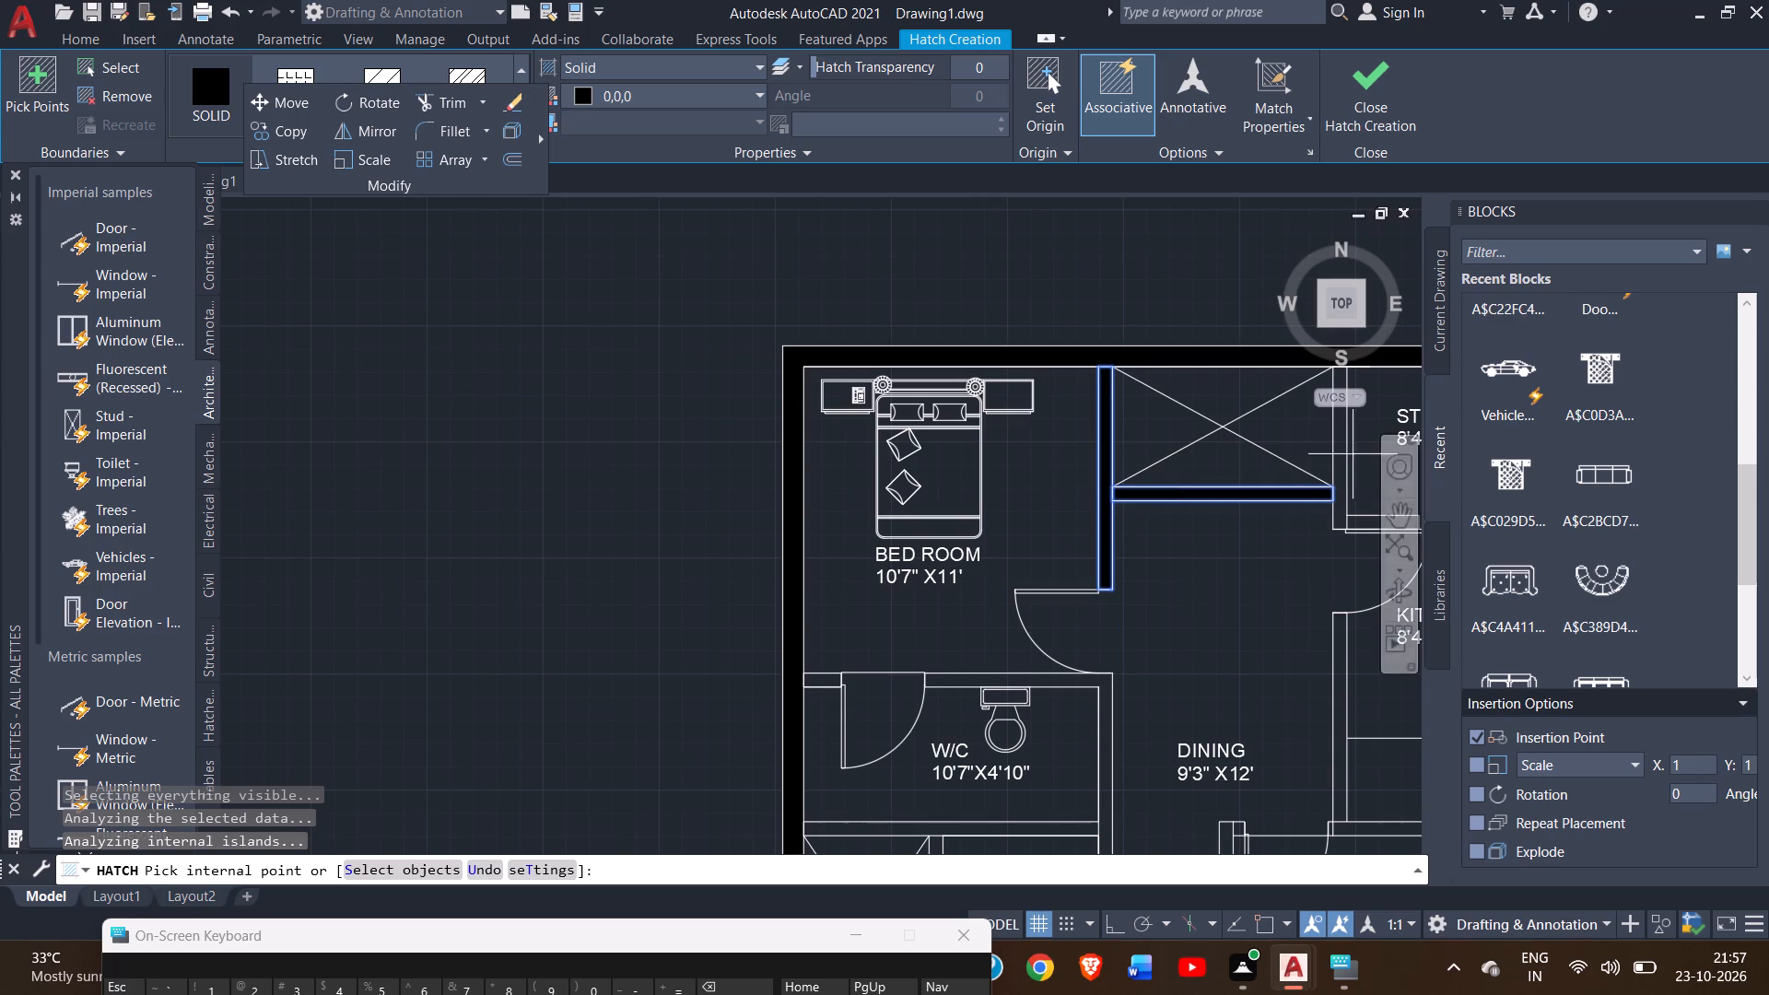
{"action": "left_click", "coordinate": [1340, 453]}
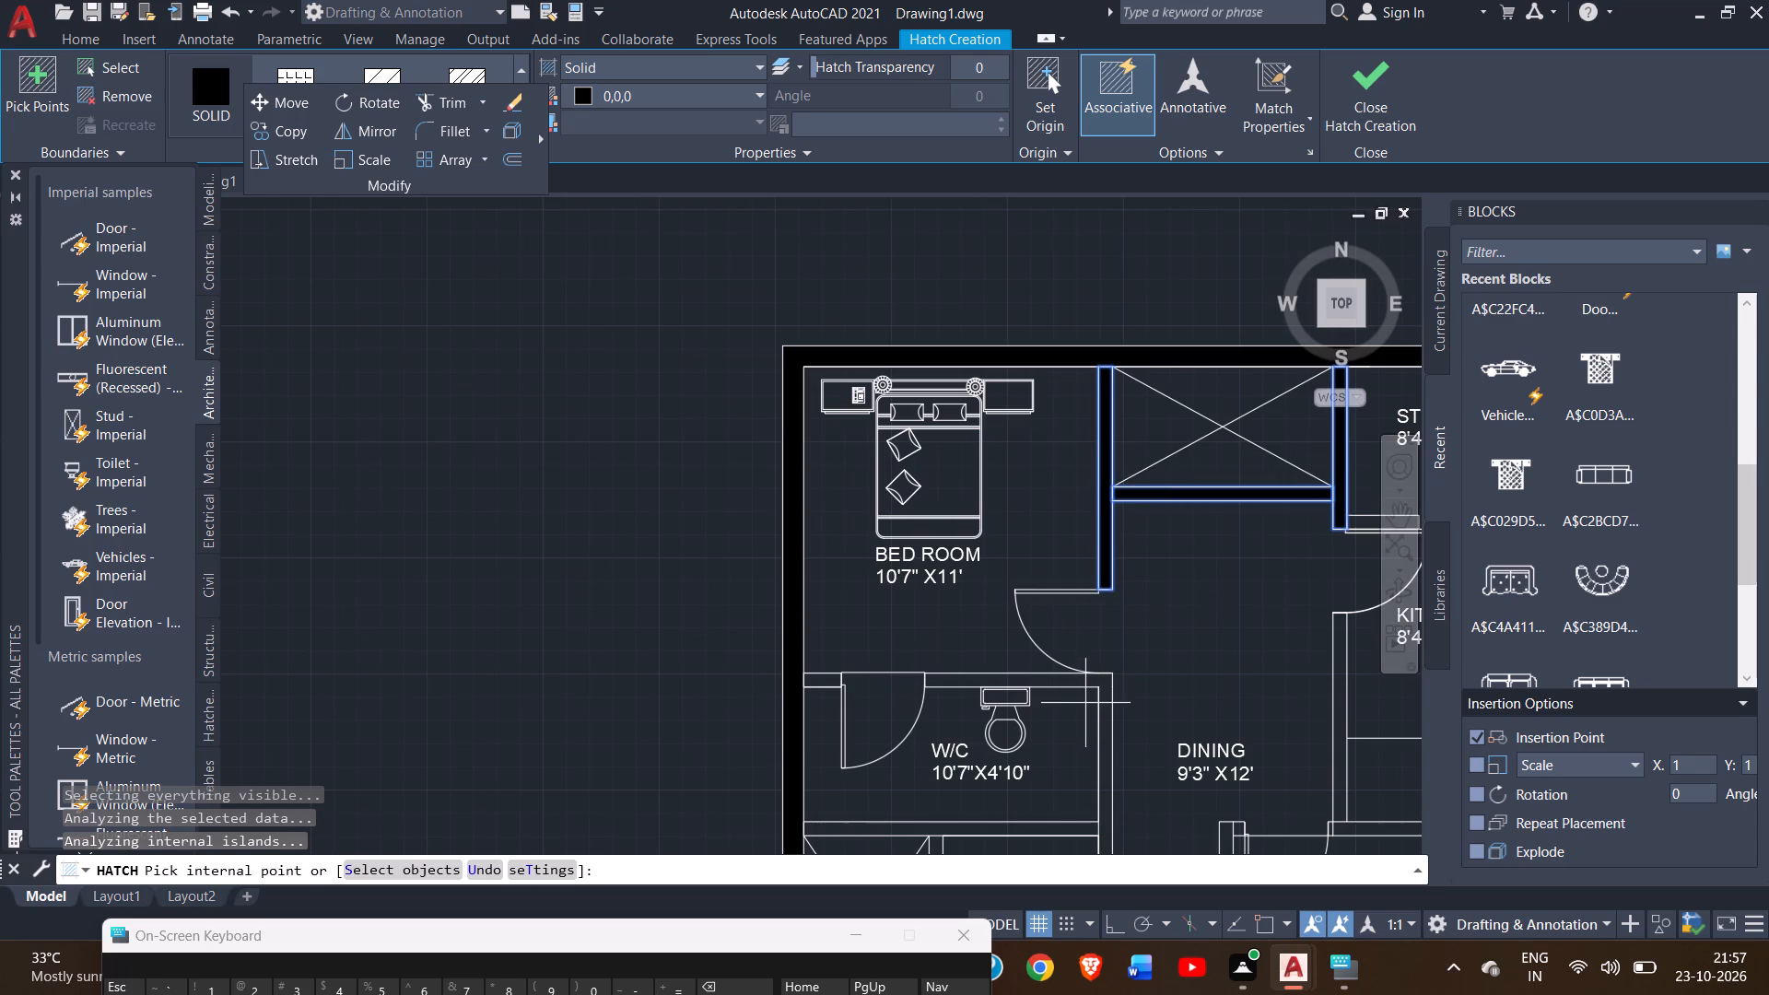
Add the L-shaped bedroom–W/C wall, the short wall beside the W/C door and the wall below the 10'7"X4'10" W/C to the hatch.
{"action": "left_click", "coordinate": [1108, 711]}
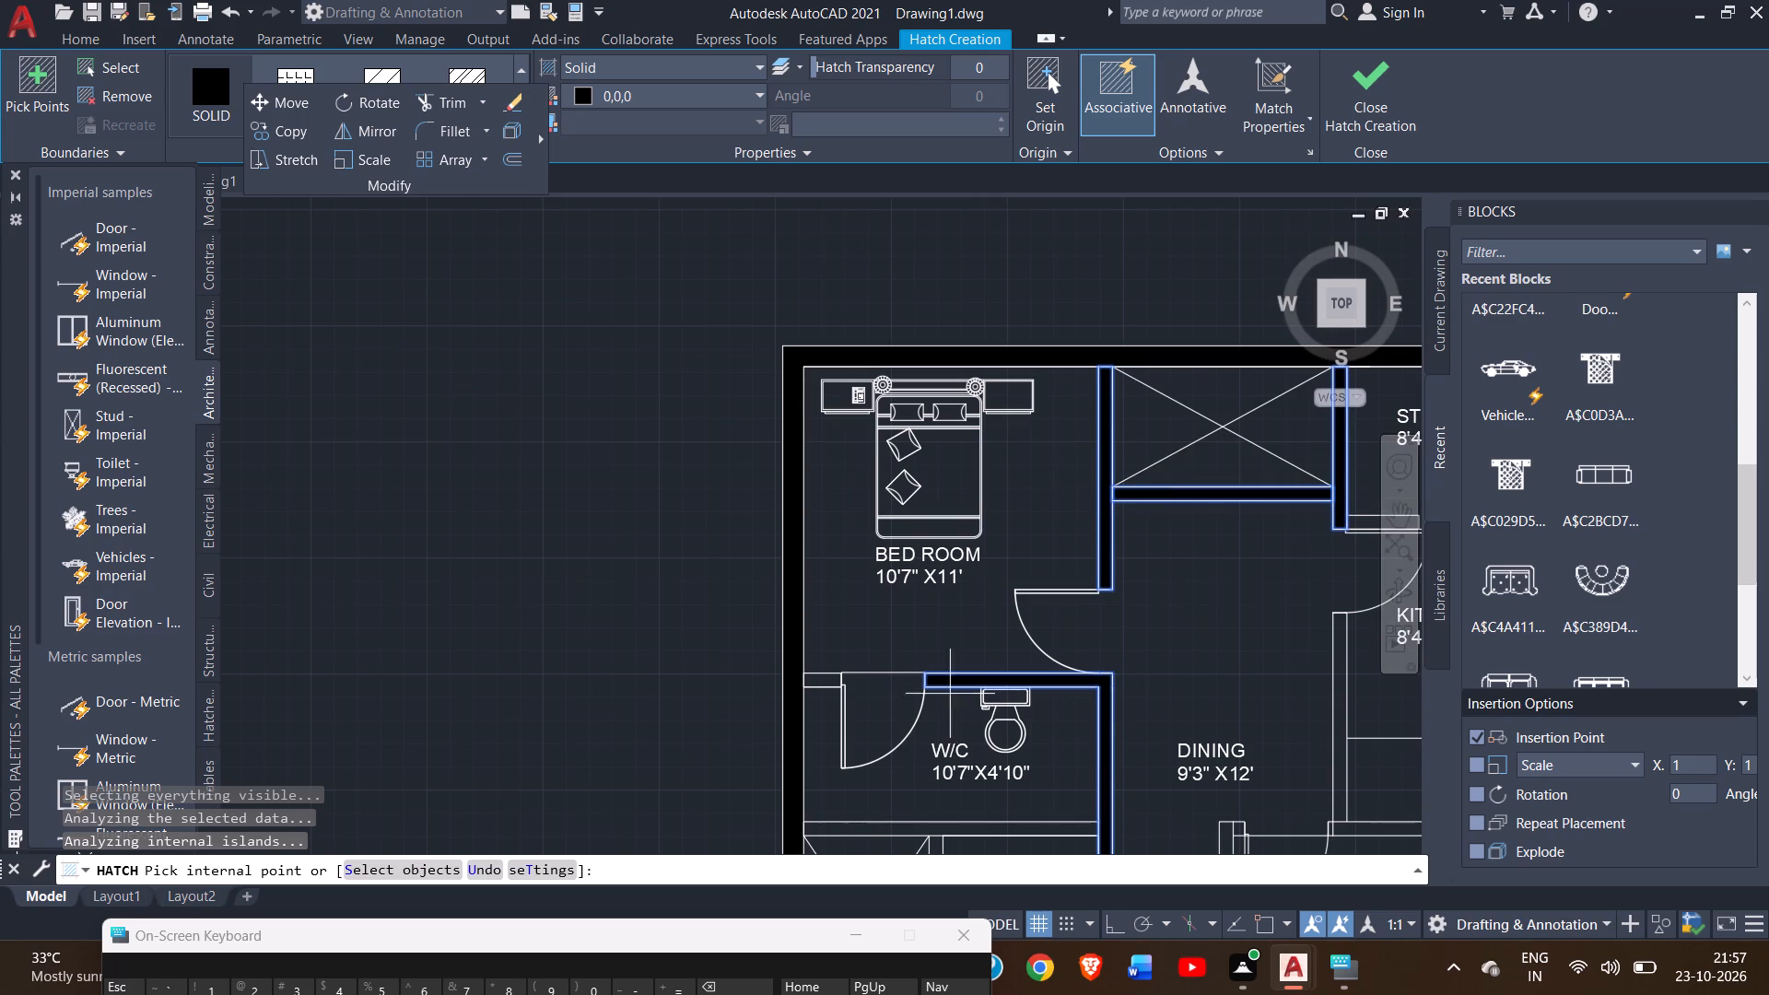
{"action": "left_click", "coordinate": [826, 684]}
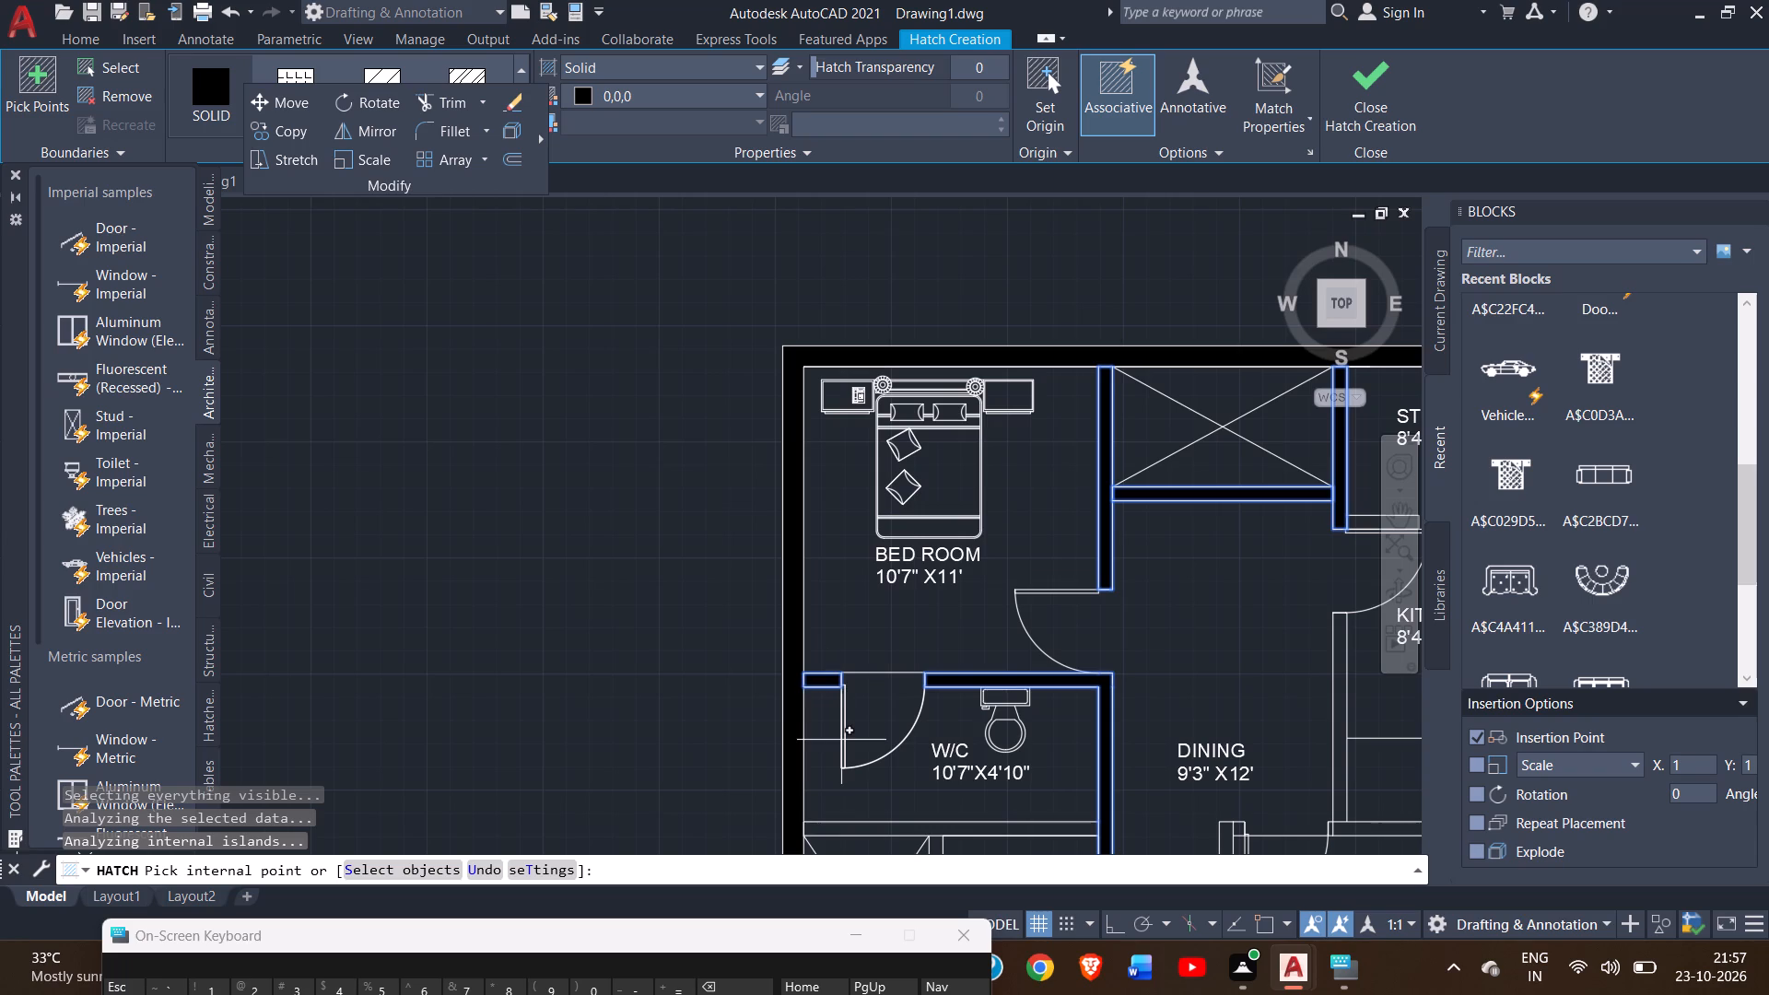
{"action": "scroll", "coordinate": [841, 740], "scroll_direction": "down", "scroll_amount": 2, "text": "ctrl"}
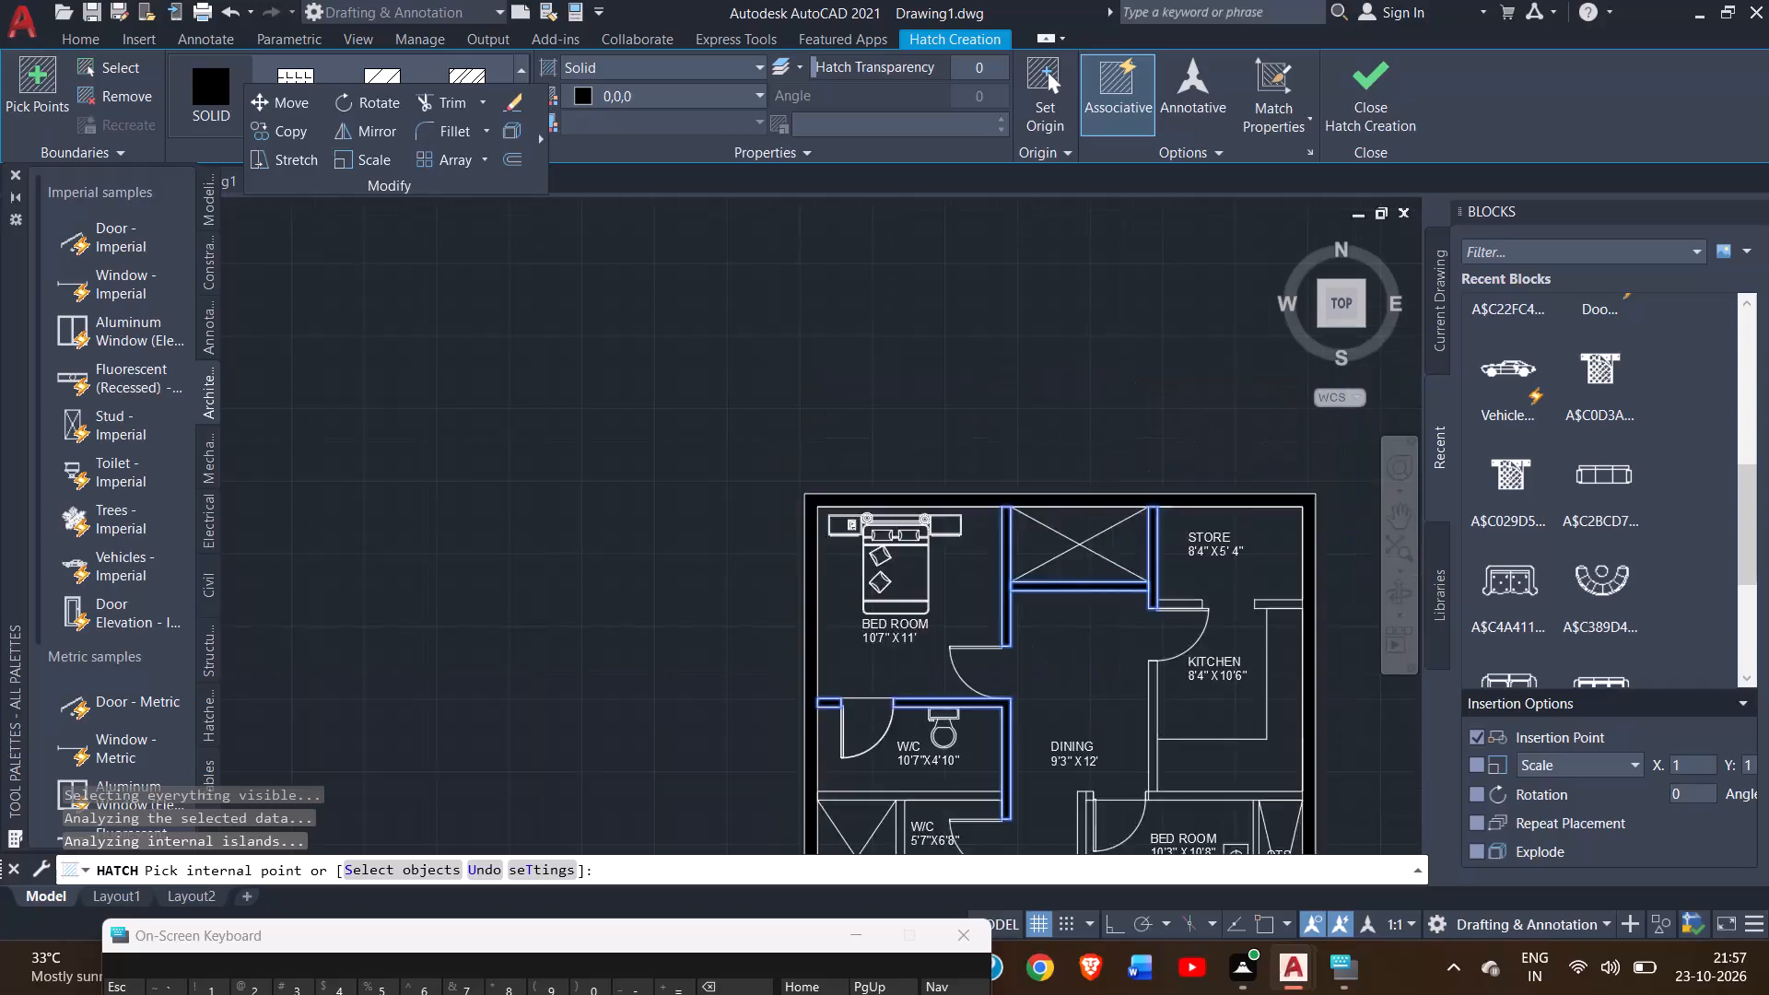
{"action": "scroll", "coordinate": [855, 820], "scroll_direction": "up", "scroll_amount": 4, "text": "ctrl"}
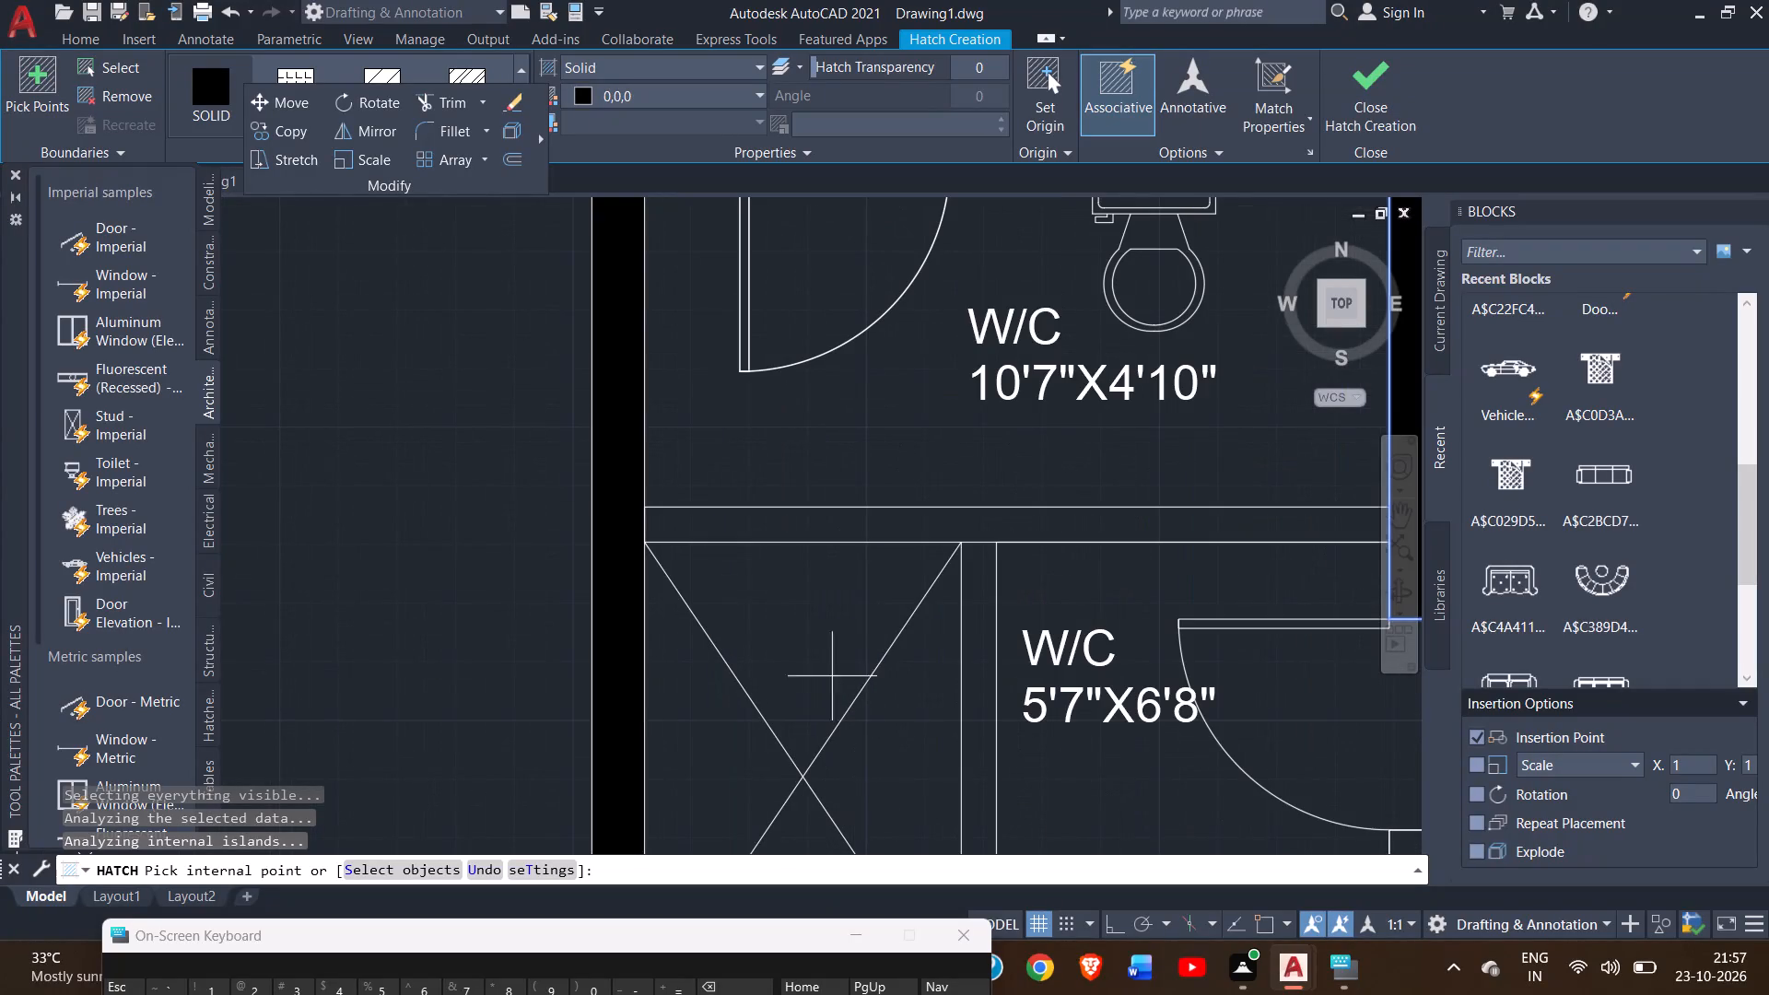
{"action": "left_click", "coordinate": [826, 529]}
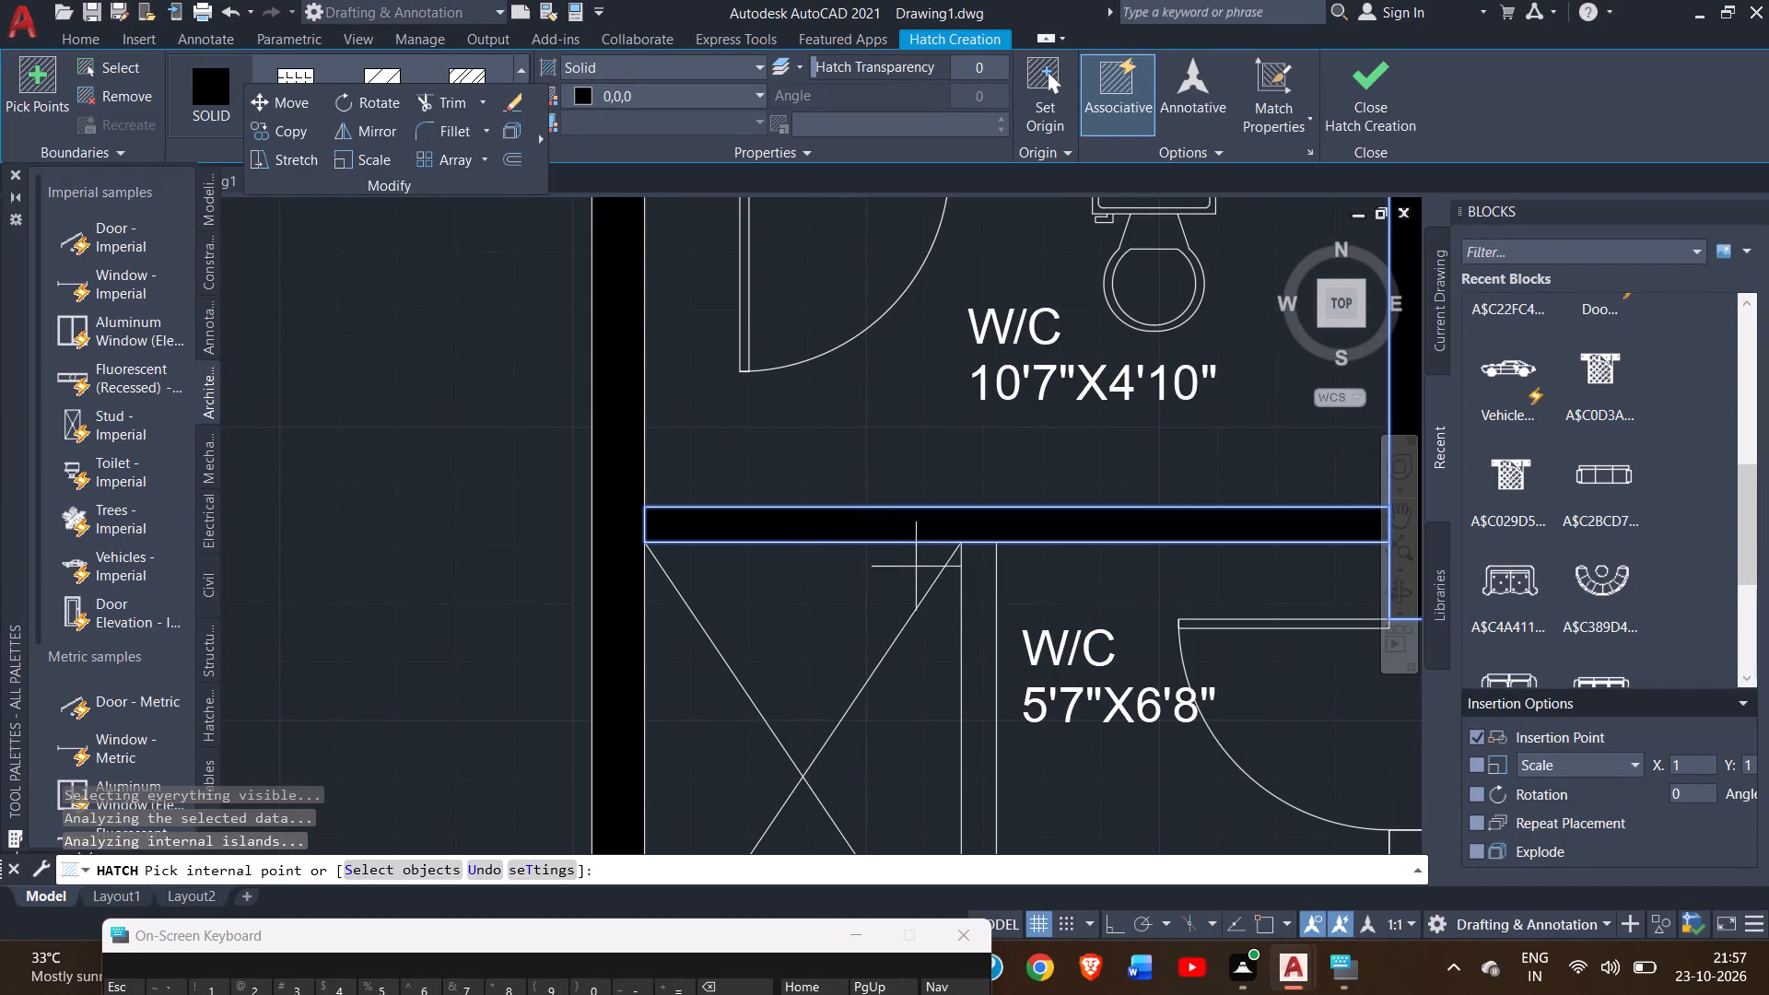
Add the wall between the crossed rectangle and the 5'7"X6'8" W/C, plus the wall below them, to the hatch.
{"action": "left_click", "coordinate": [979, 583]}
{"action": "scroll", "coordinate": [979, 583], "scroll_direction": "down", "scroll_amount": 2, "text": "ctrl"}
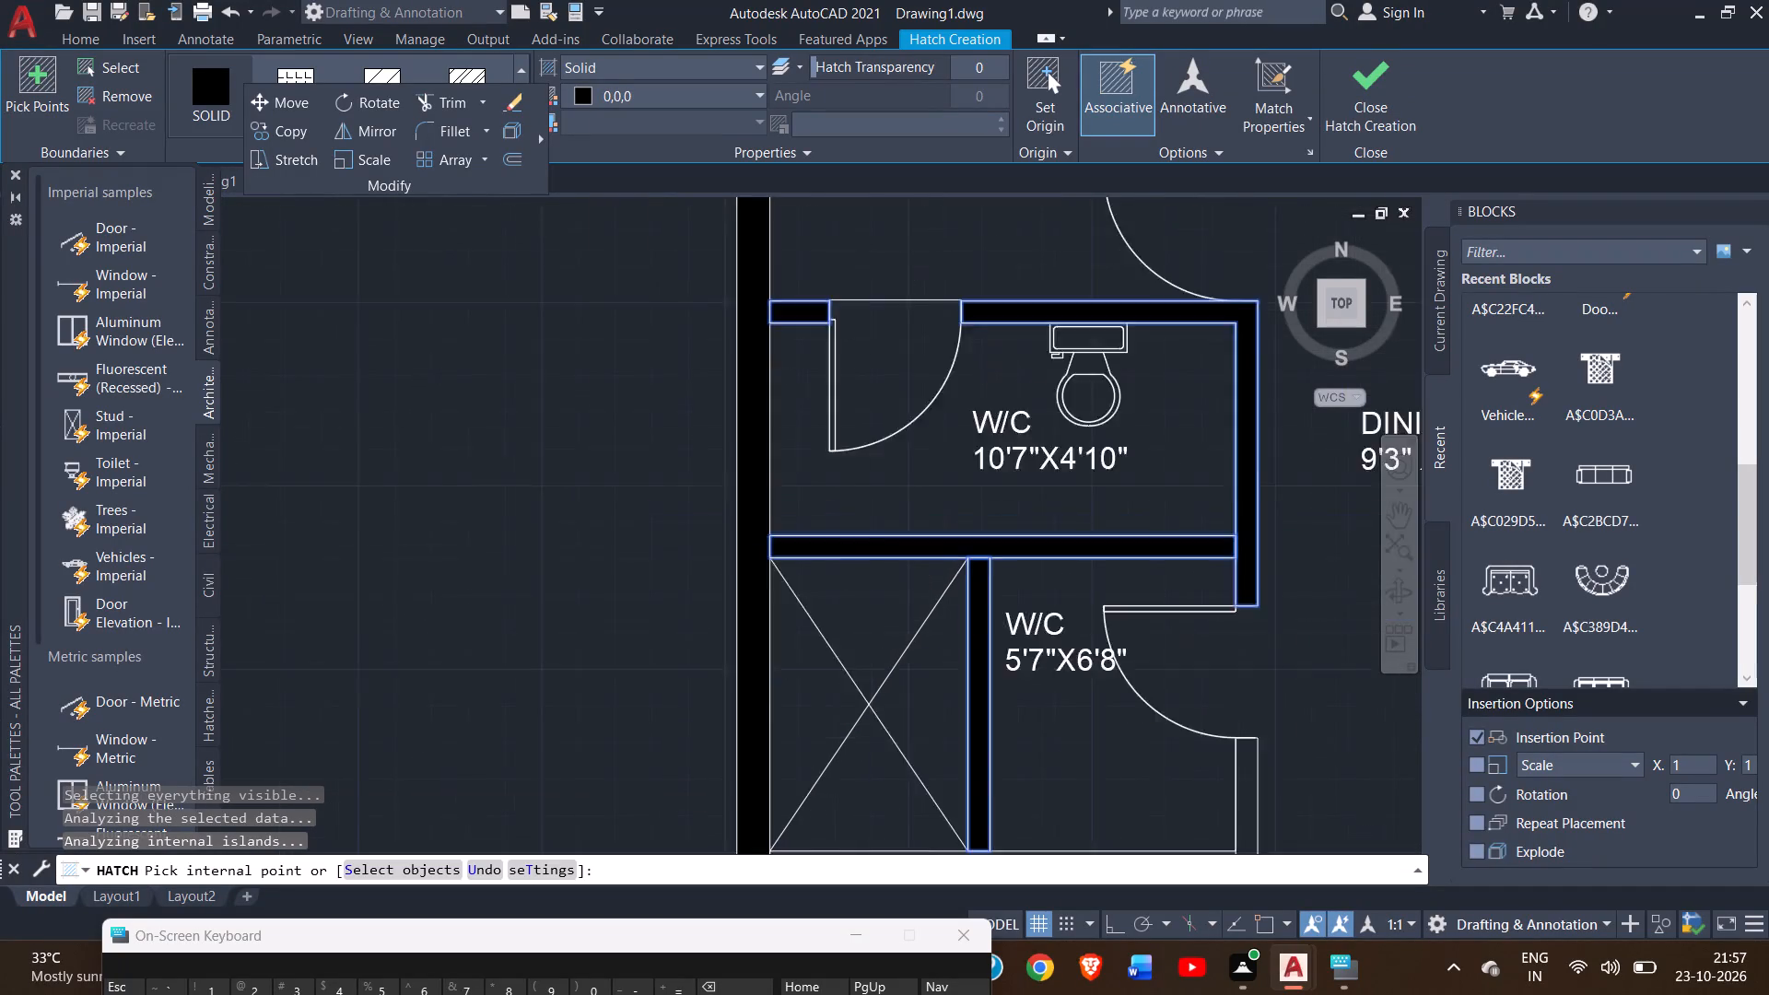
{"action": "scroll", "coordinate": [979, 583], "scroll_direction": "down", "scroll_amount": 1, "text": "ctrl"}
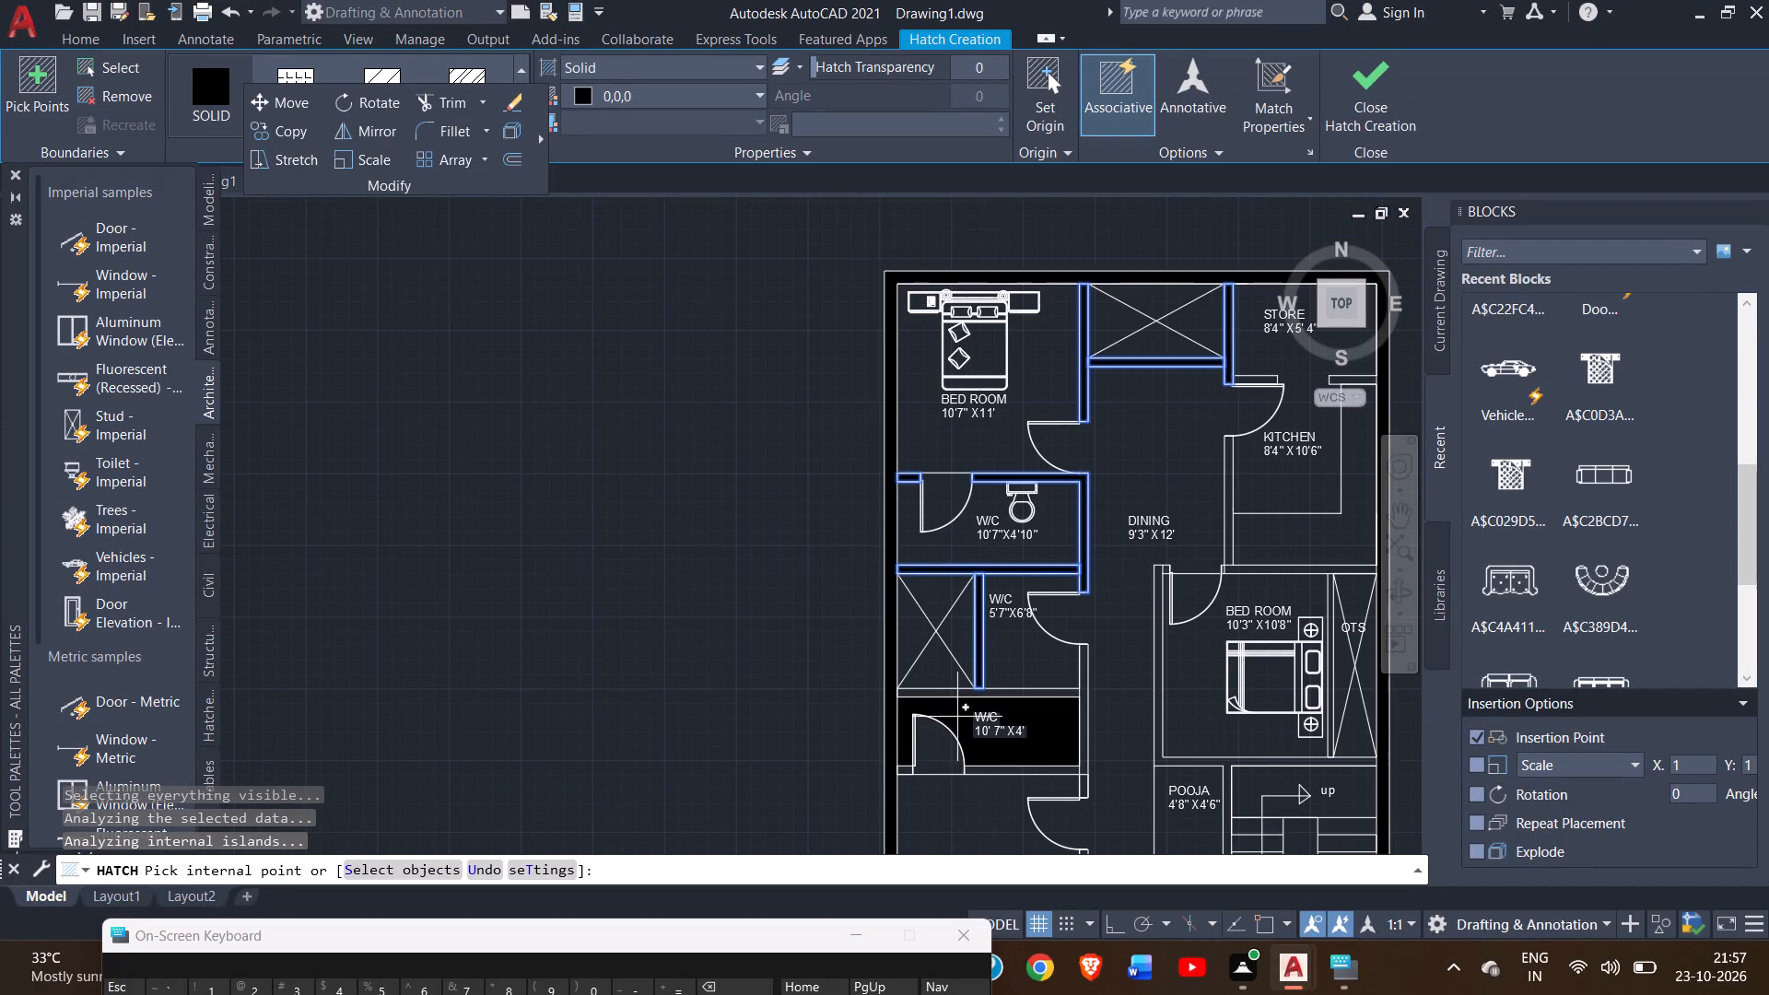
{"action": "scroll", "coordinate": [957, 717], "scroll_direction": "up", "scroll_amount": 3, "text": "ctrl"}
{"action": "left_click", "coordinate": [967, 621]}
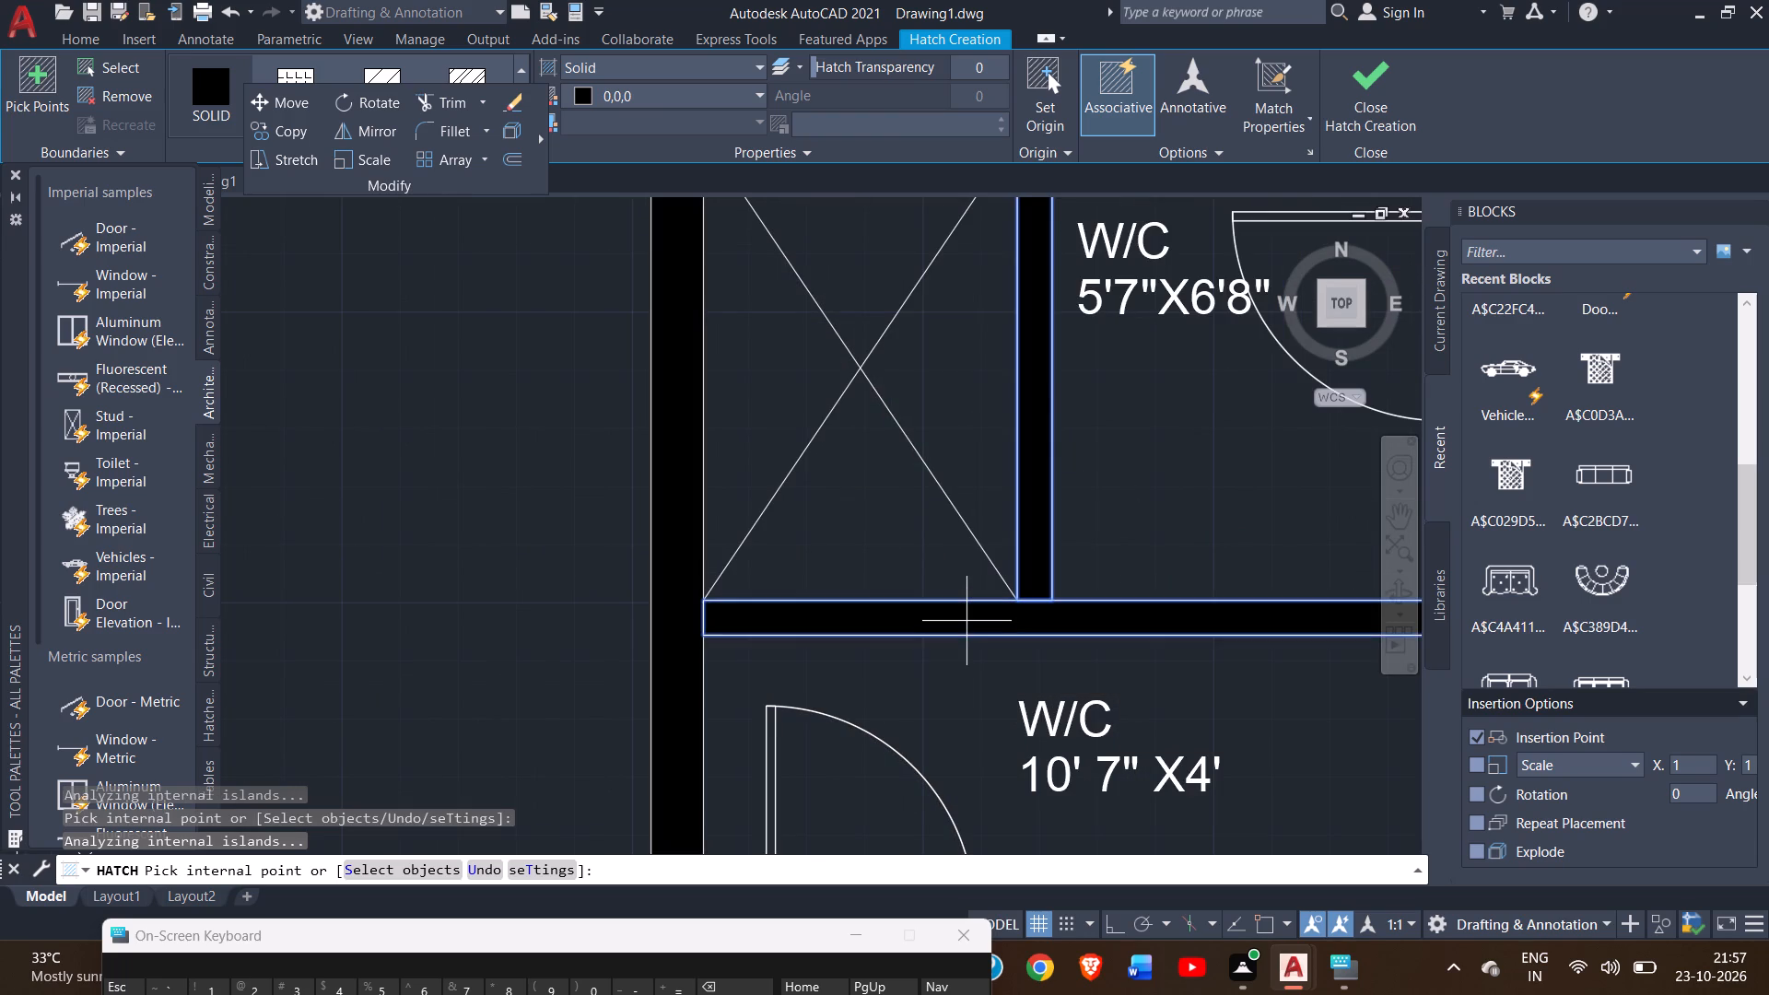
Add the dining-side wall of the 10'7"X4' W/C and the wall pieces on both sides of its door to the hatch.
{"action": "scroll", "coordinate": [967, 621], "scroll_direction": "down", "scroll_amount": 2, "text": "ctrl"}
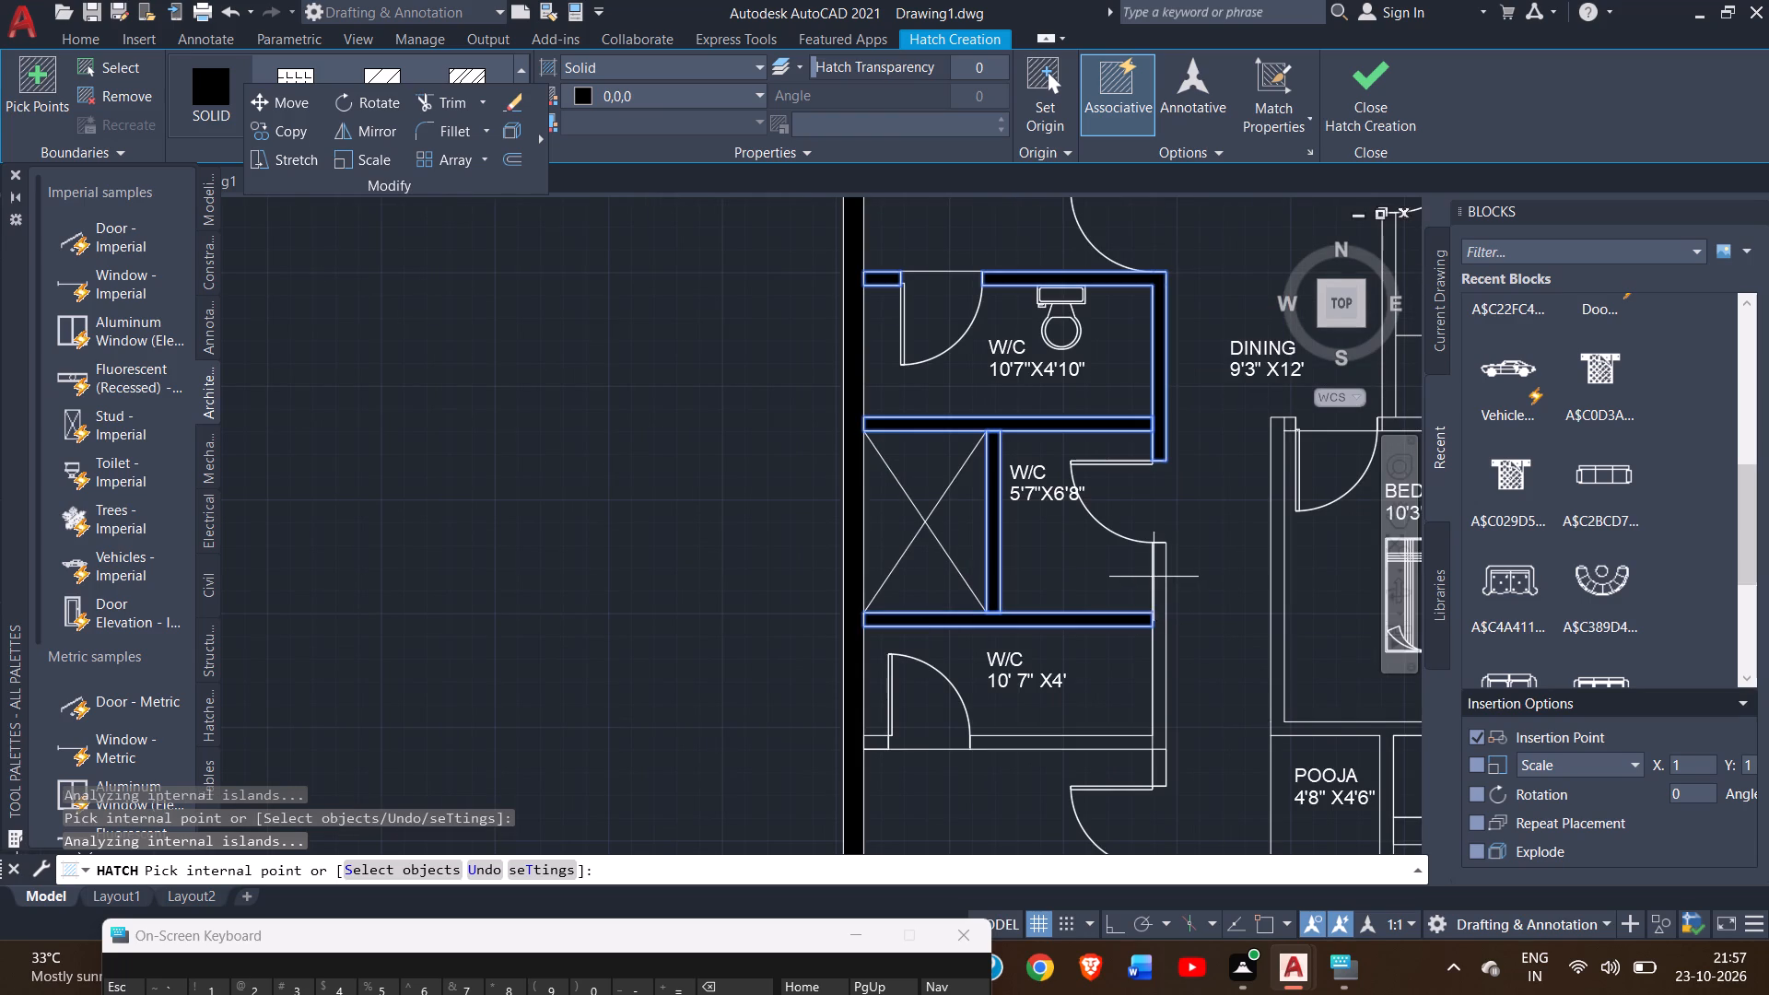
{"action": "left_click", "coordinate": [1165, 584]}
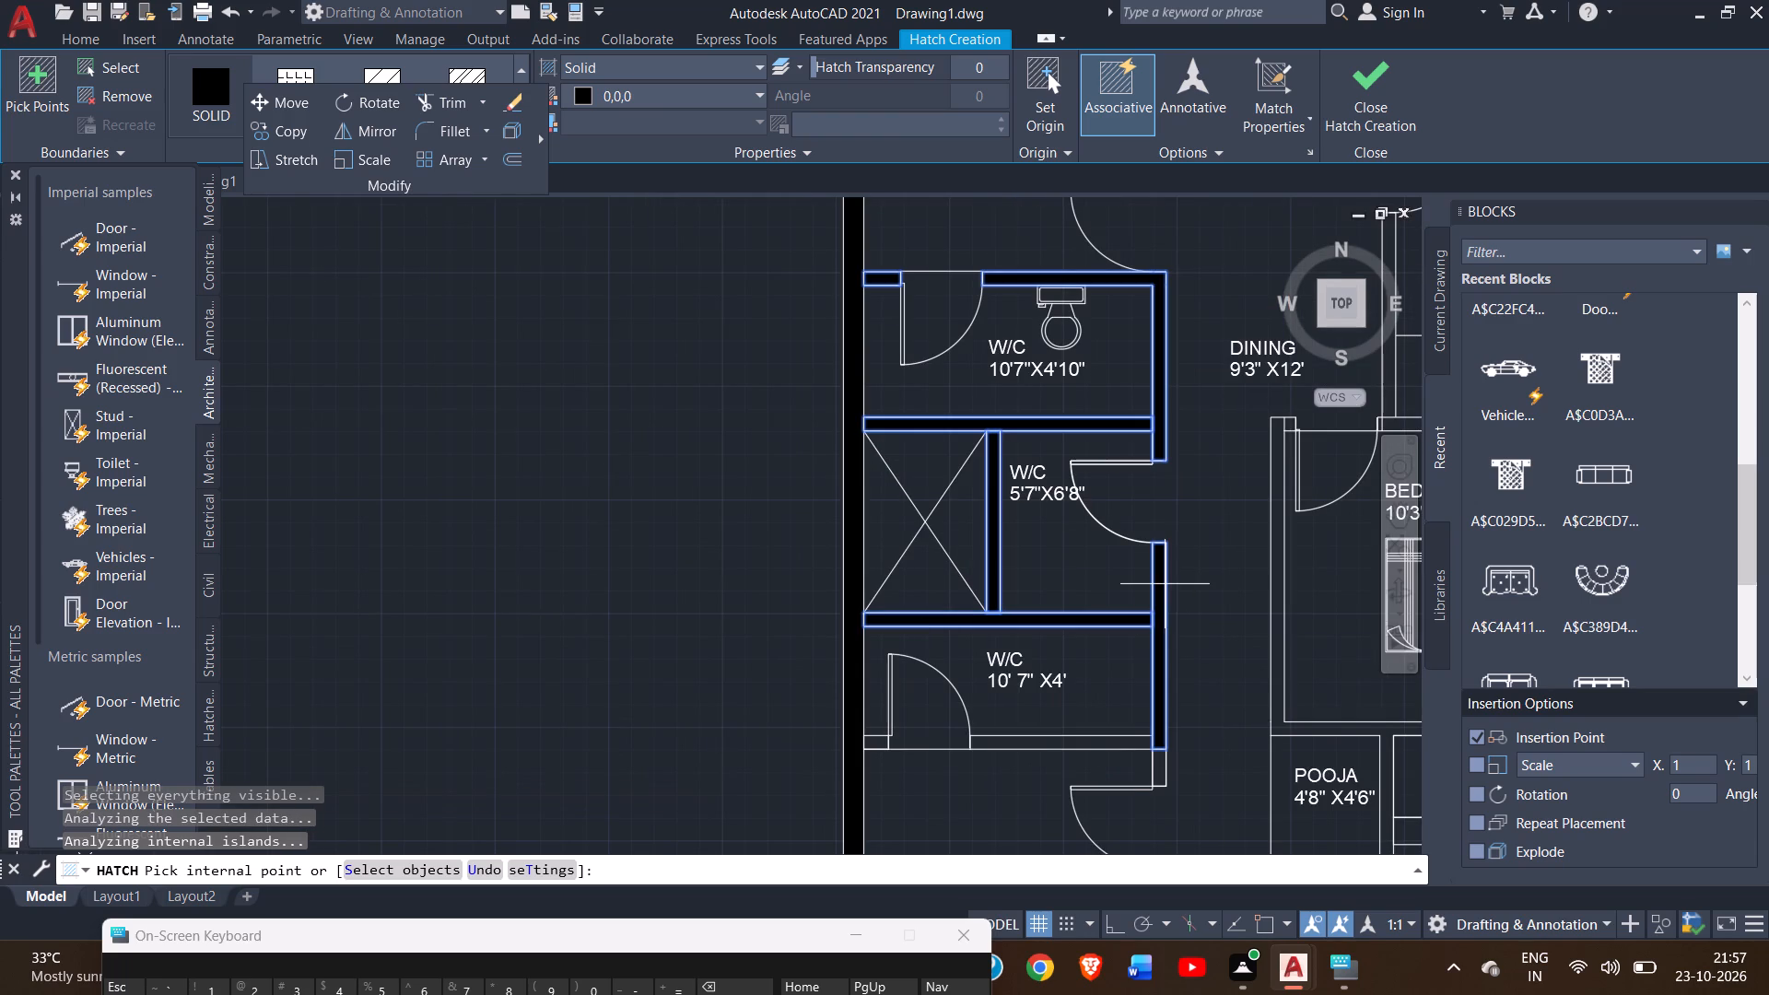
{"action": "left_click", "coordinate": [1099, 745]}
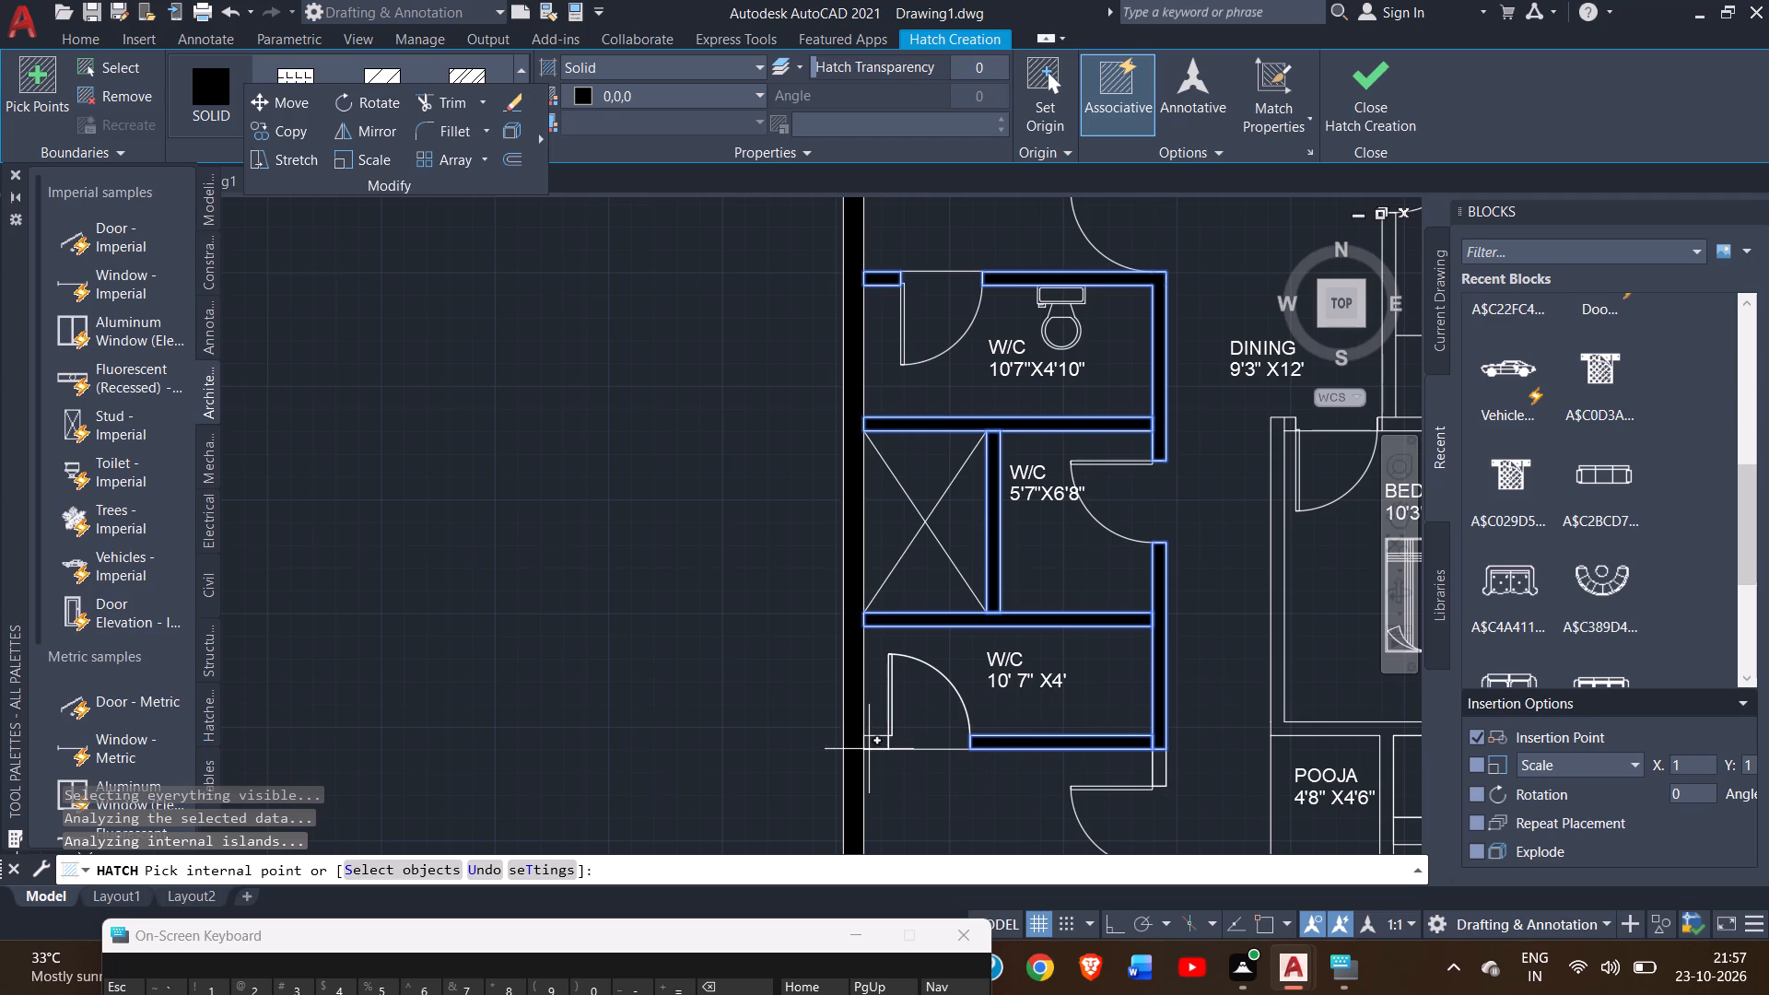
{"action": "scroll", "coordinate": [869, 749], "scroll_direction": "up", "scroll_amount": 4, "text": "ctrl"}
{"action": "left_click", "coordinate": [886, 709]}
Add the kitchen walls to the hatch: two short pieces towards the store, the wall towards the bedroom and the wall towards dining.
{"action": "scroll", "coordinate": [886, 709], "scroll_direction": "down", "scroll_amount": 6, "text": "ctrl"}
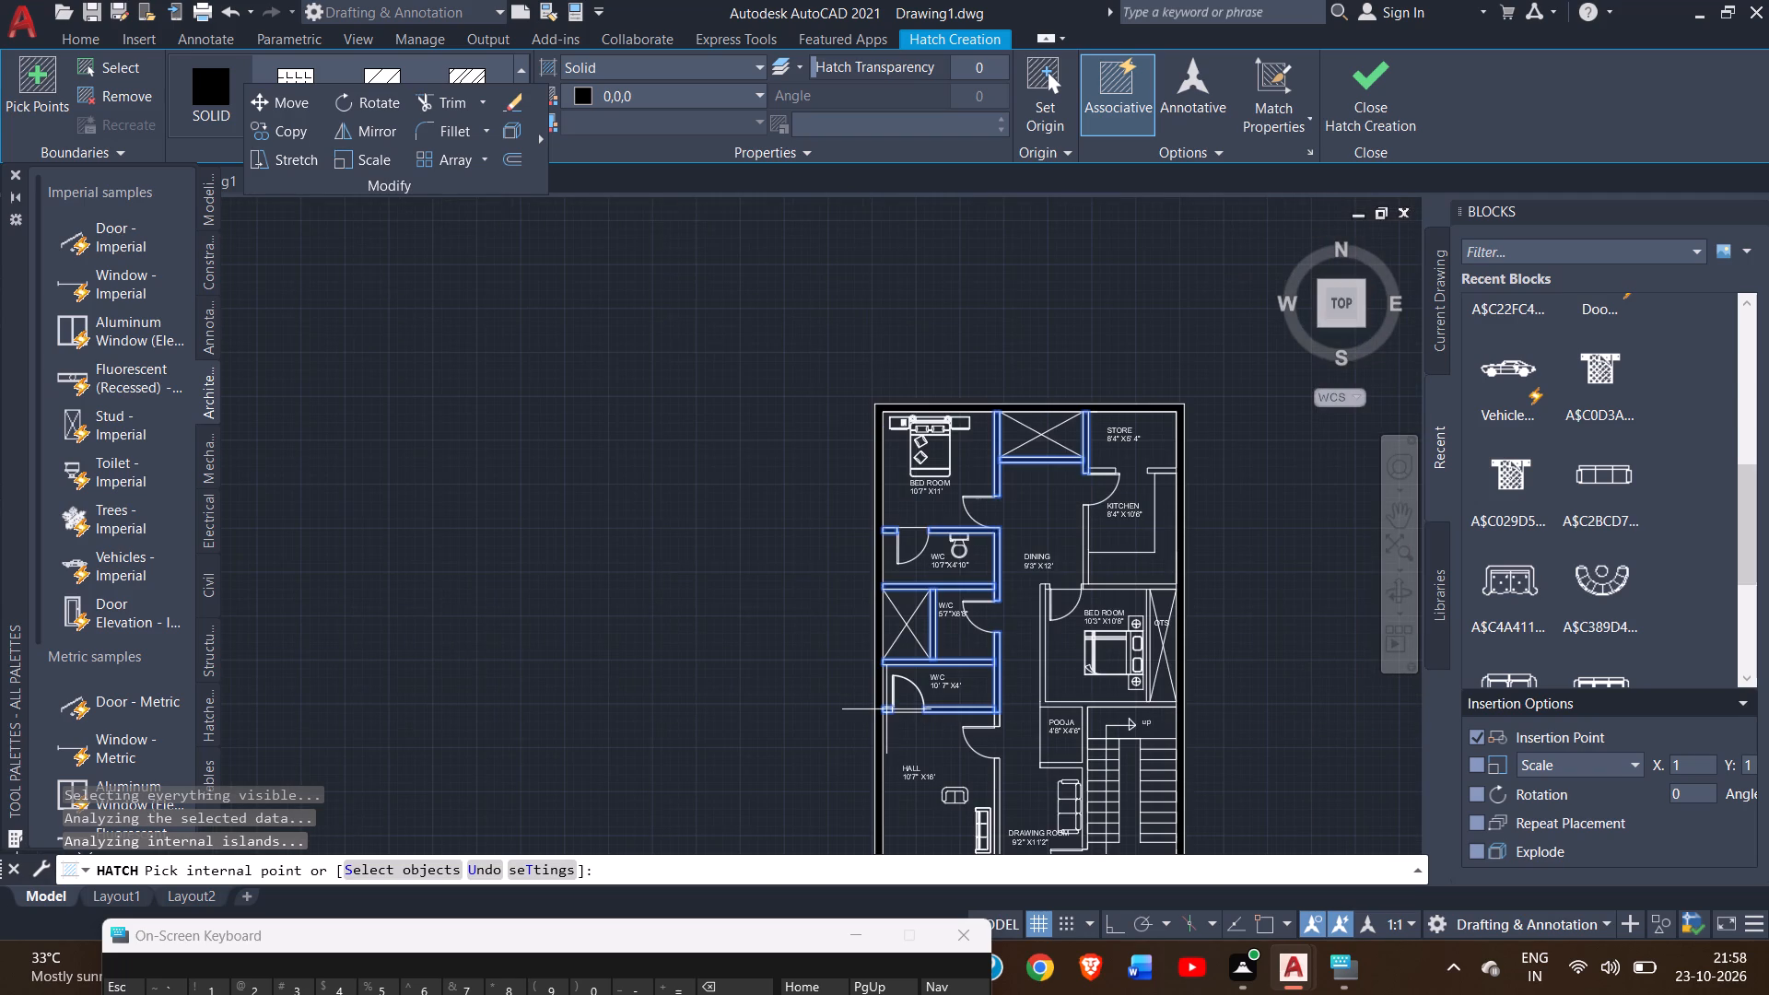
{"action": "scroll", "coordinate": [1140, 476], "scroll_direction": "up", "scroll_amount": 4, "text": "ctrl"}
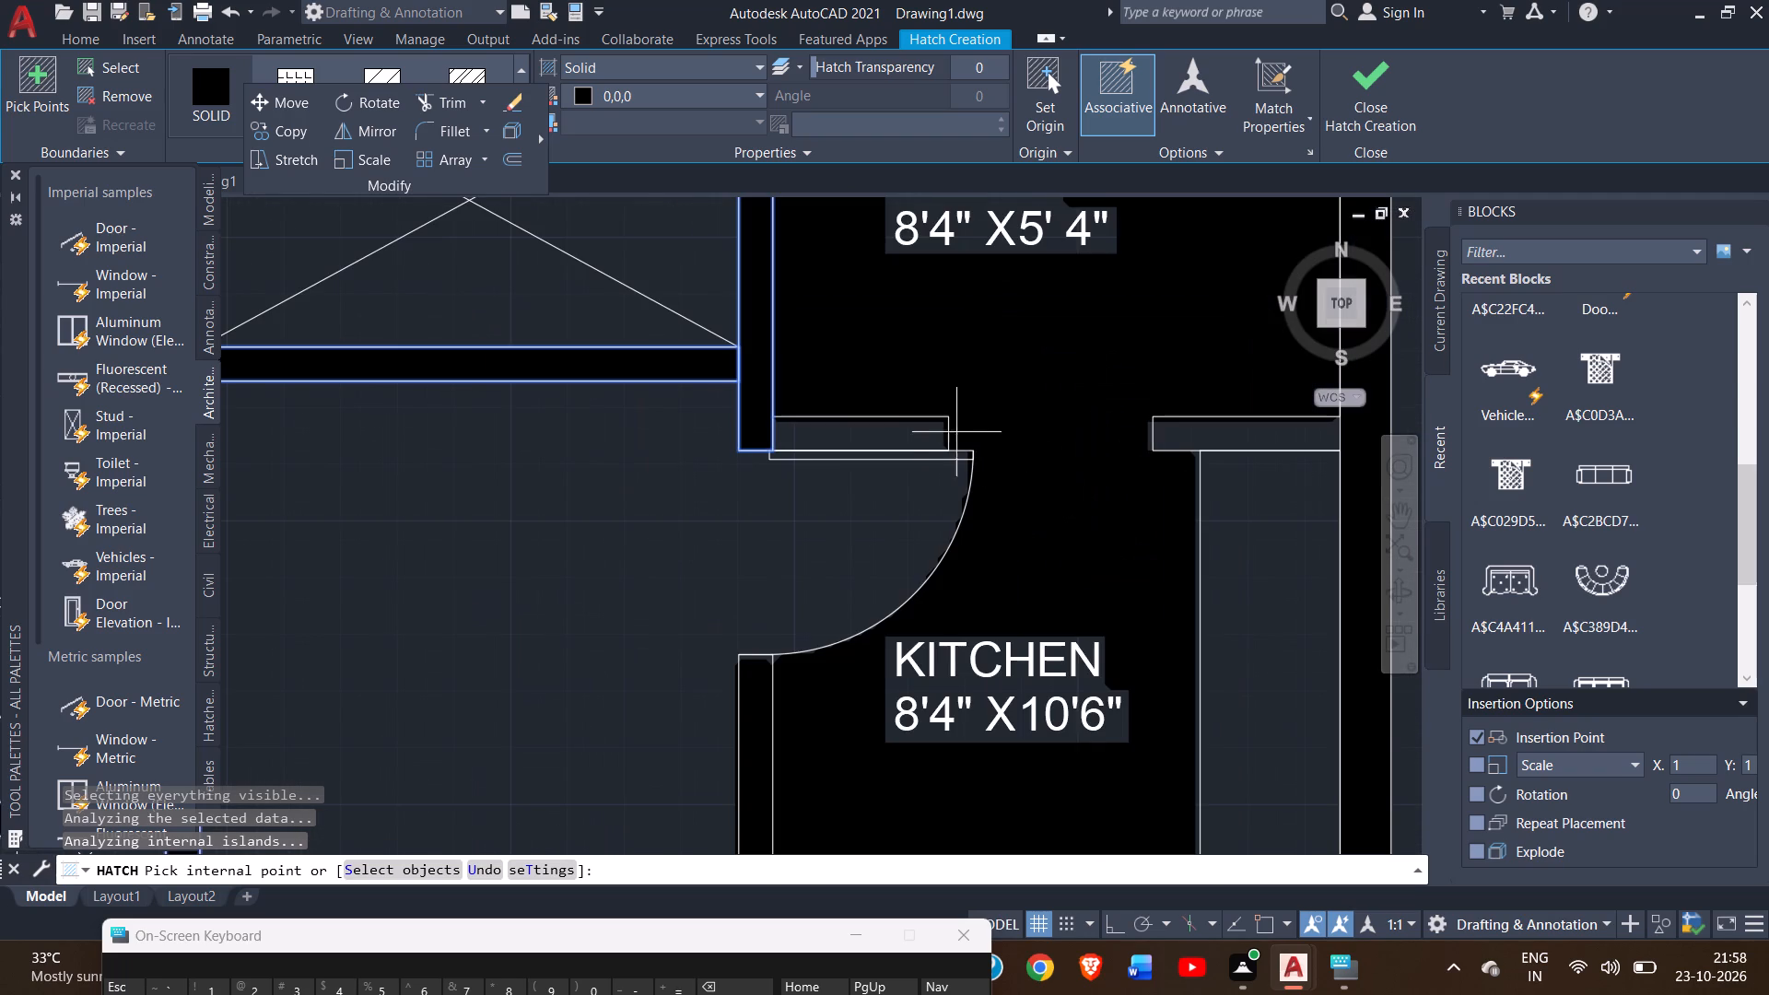
{"action": "left_click", "coordinate": [903, 437]}
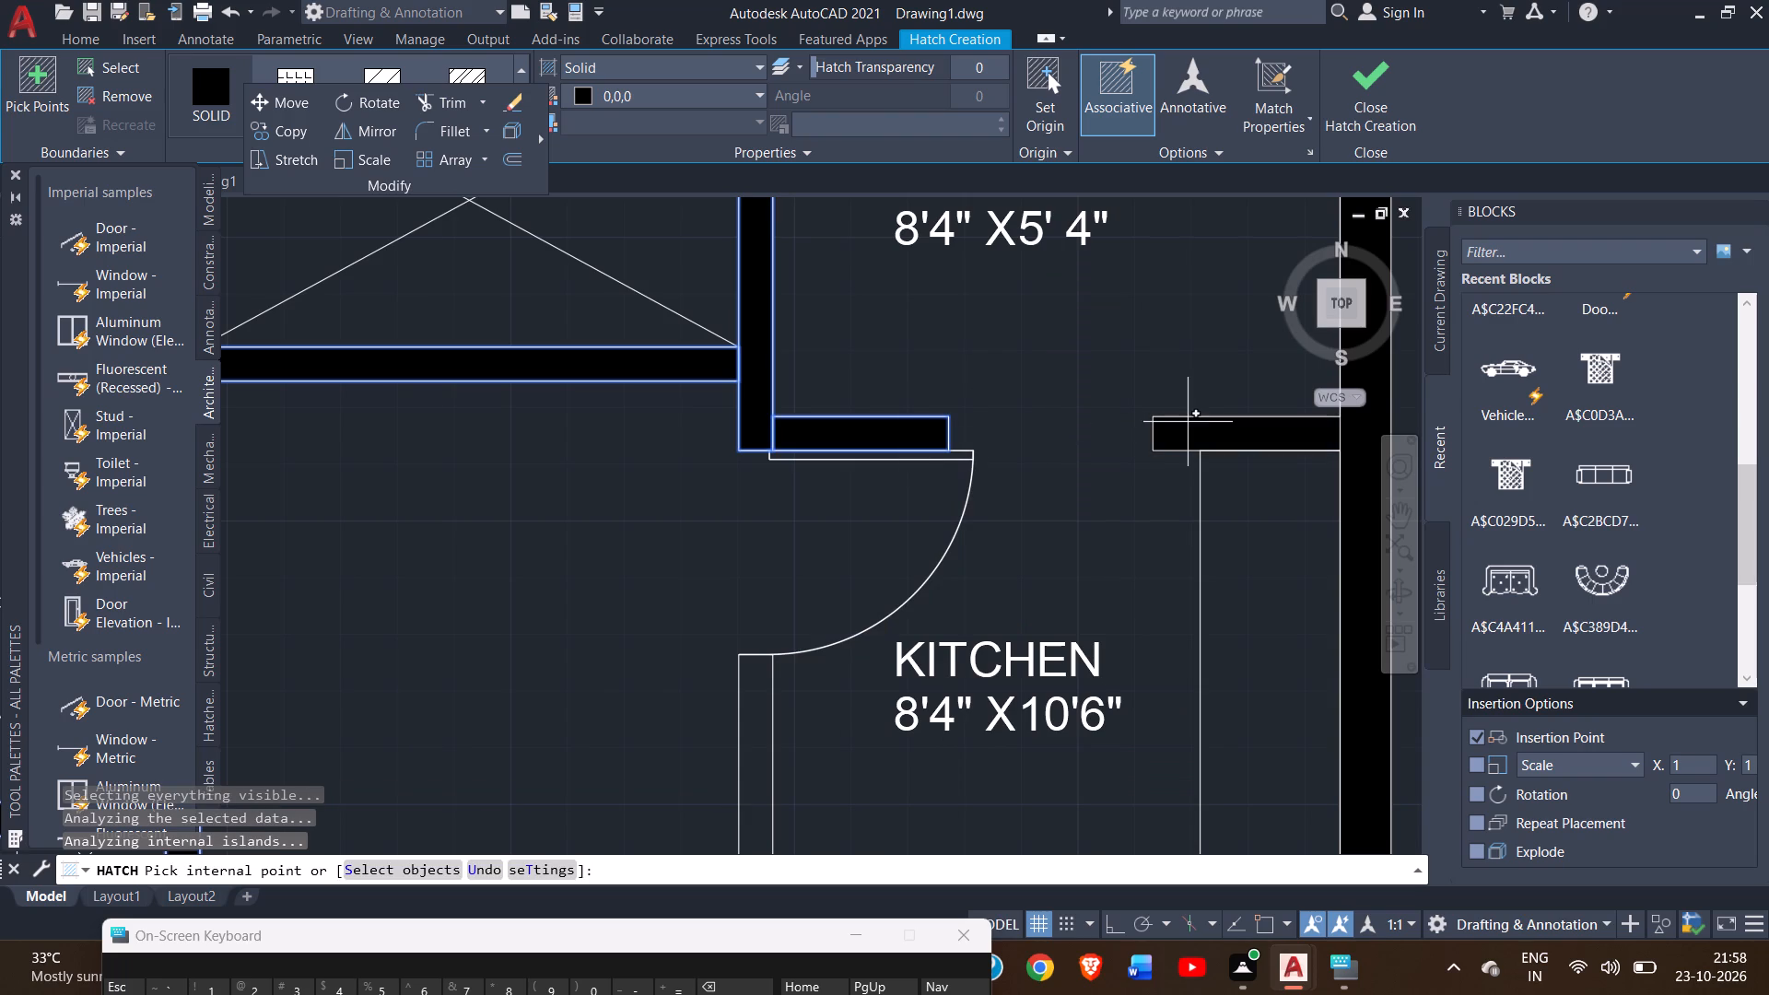
{"action": "left_click", "coordinate": [1189, 422]}
{"action": "scroll", "coordinate": [1147, 474], "scroll_direction": "down", "scroll_amount": 3, "text": "ctrl"}
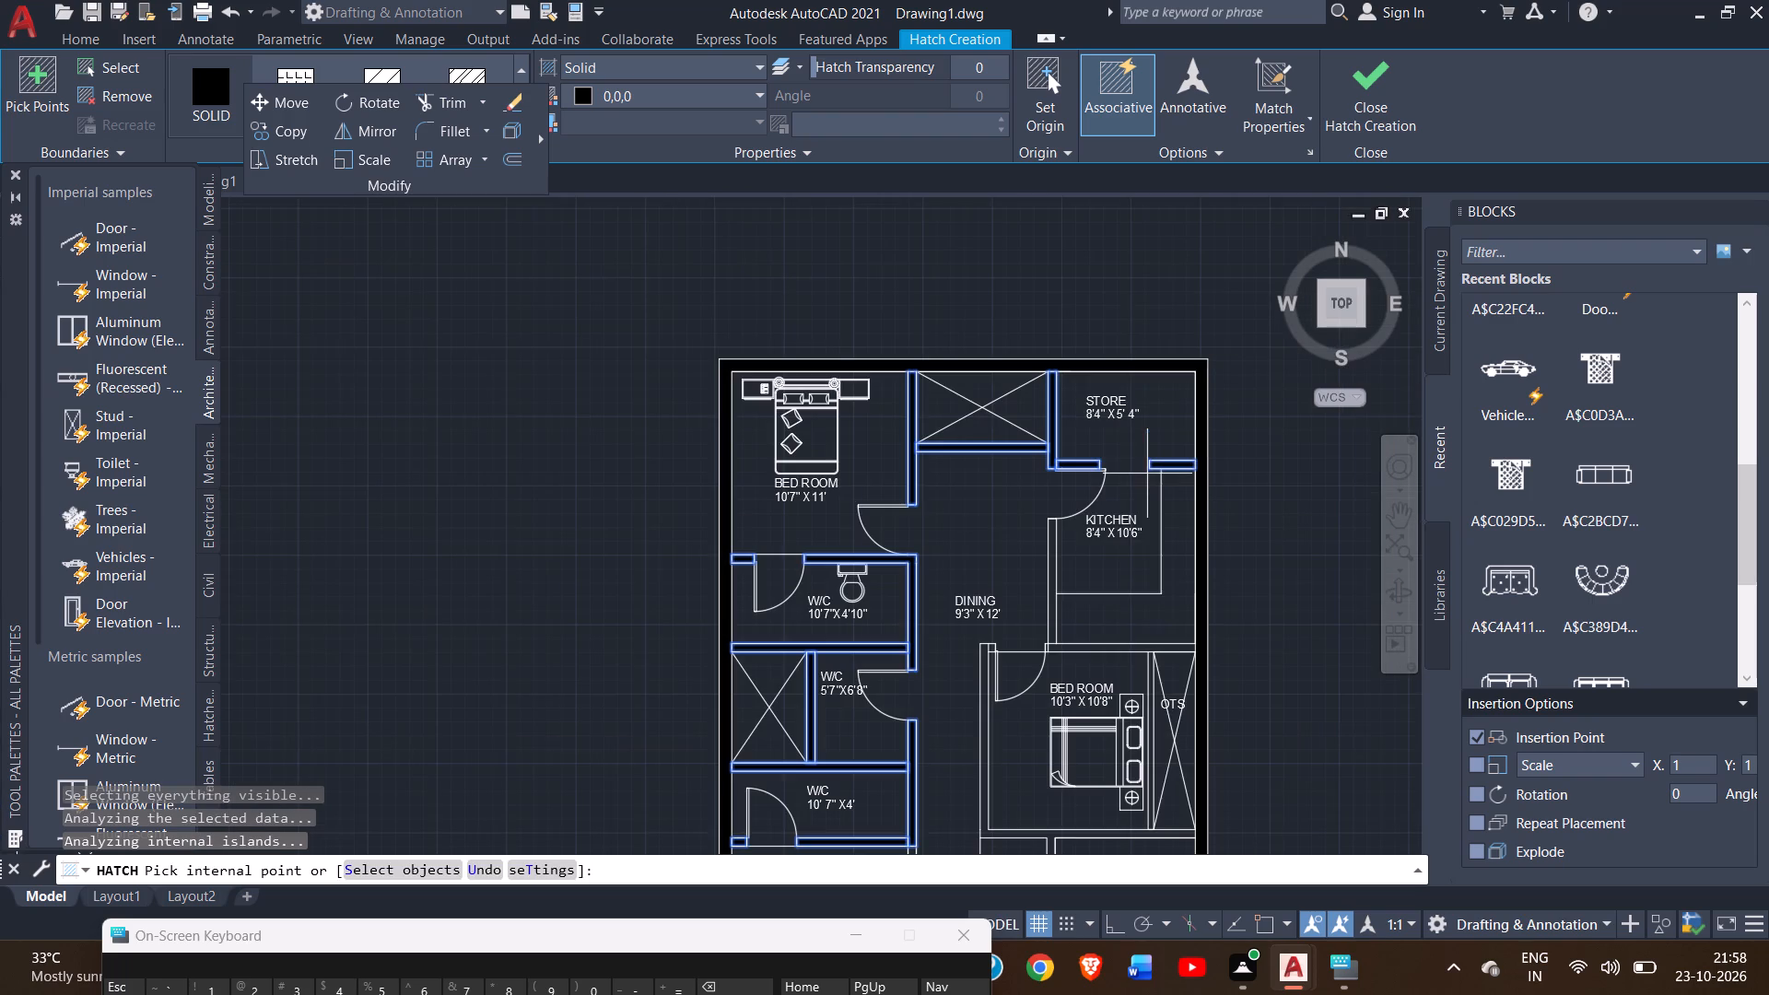
{"action": "scroll", "coordinate": [1095, 645], "scroll_direction": "up", "scroll_amount": 3, "text": "ctrl"}
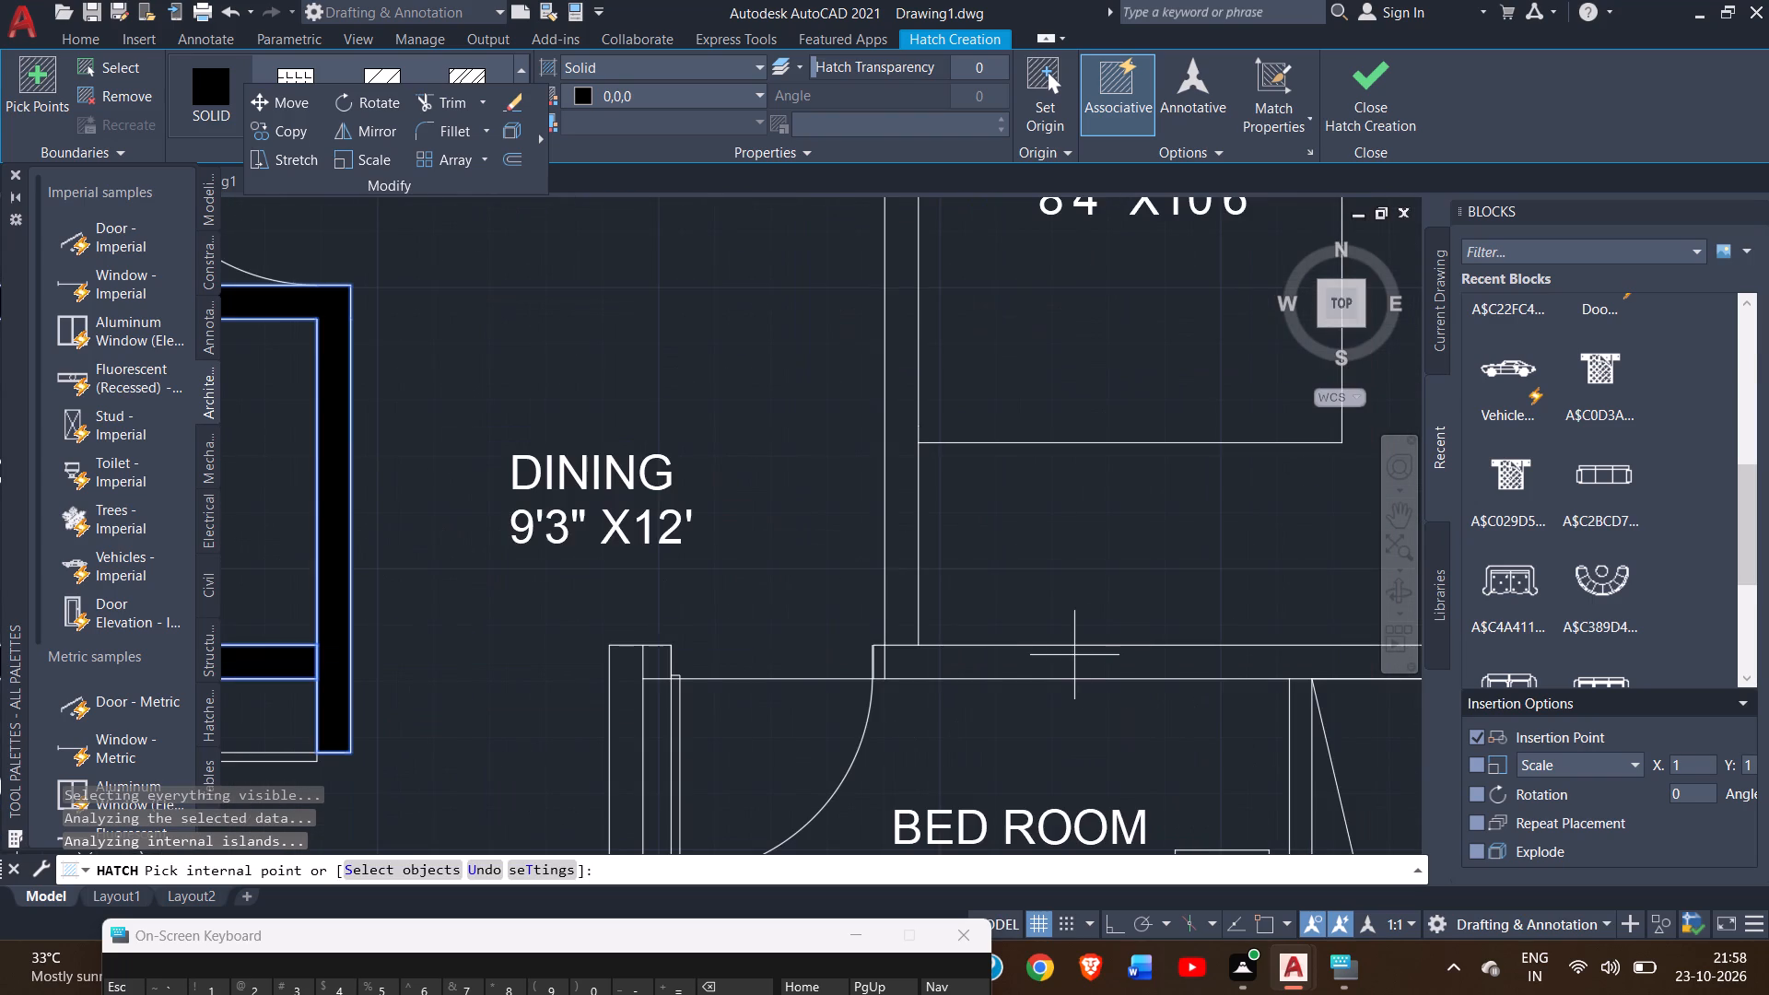
{"action": "left_click", "coordinate": [1072, 655]}
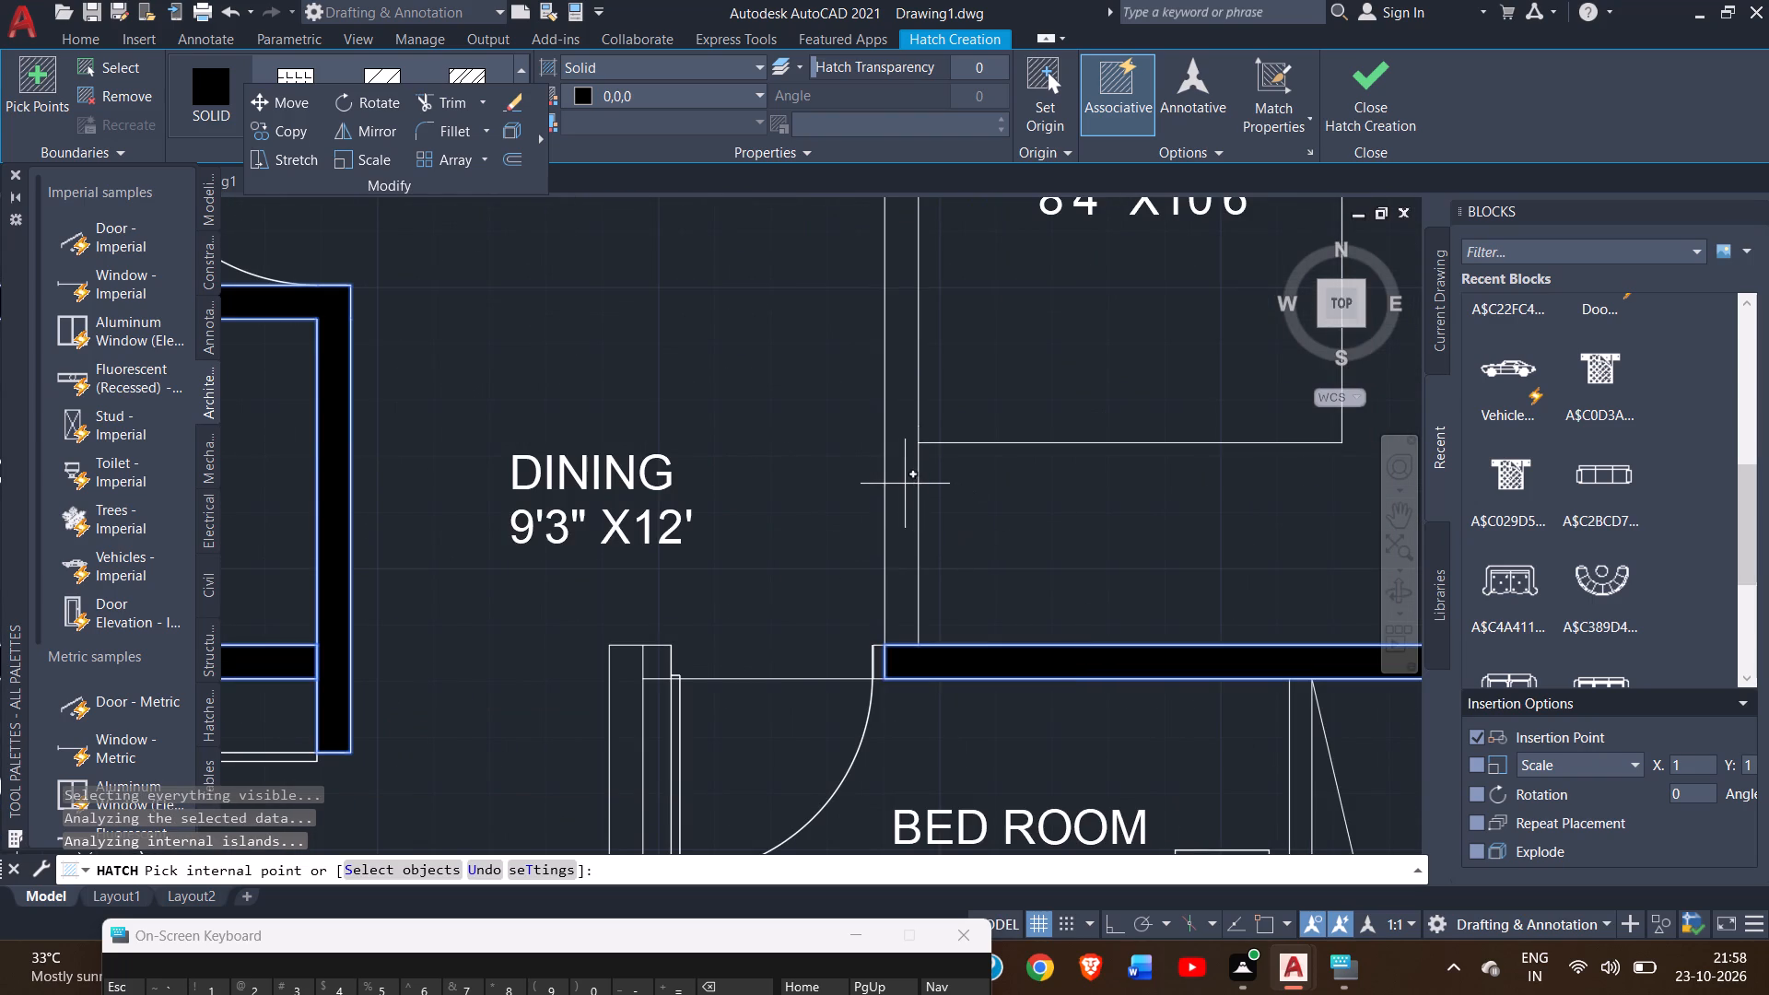
{"action": "left_click", "coordinate": [902, 484]}
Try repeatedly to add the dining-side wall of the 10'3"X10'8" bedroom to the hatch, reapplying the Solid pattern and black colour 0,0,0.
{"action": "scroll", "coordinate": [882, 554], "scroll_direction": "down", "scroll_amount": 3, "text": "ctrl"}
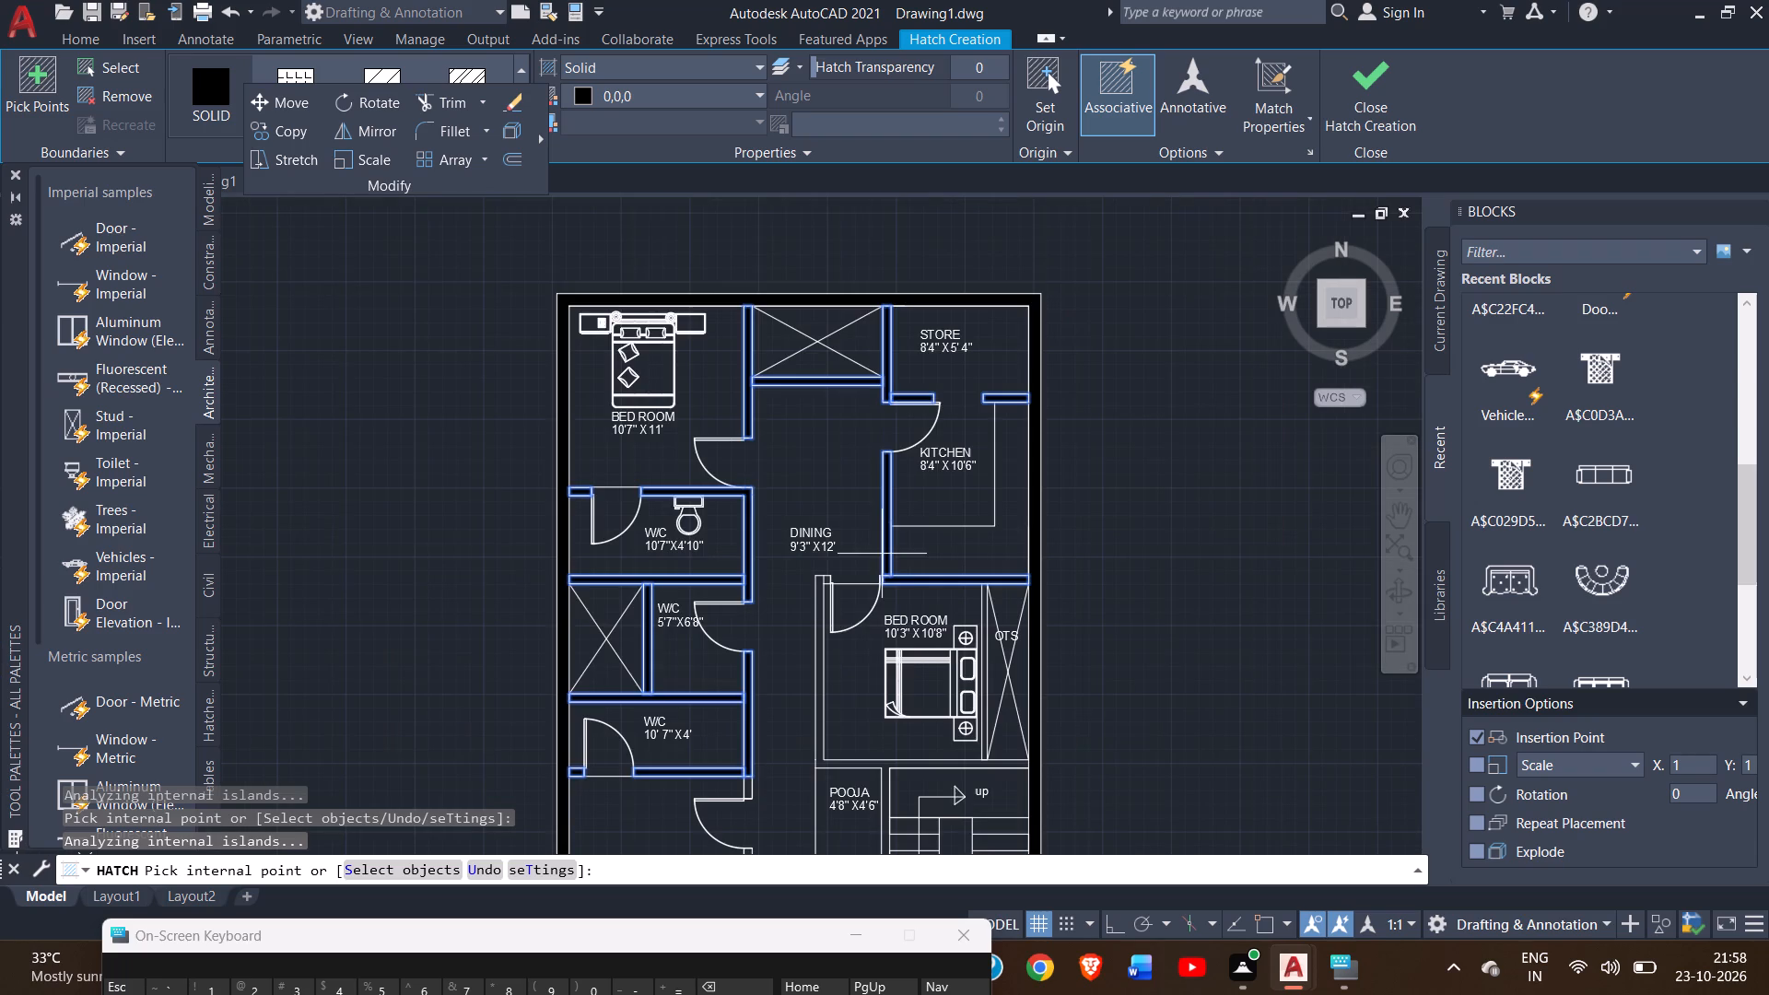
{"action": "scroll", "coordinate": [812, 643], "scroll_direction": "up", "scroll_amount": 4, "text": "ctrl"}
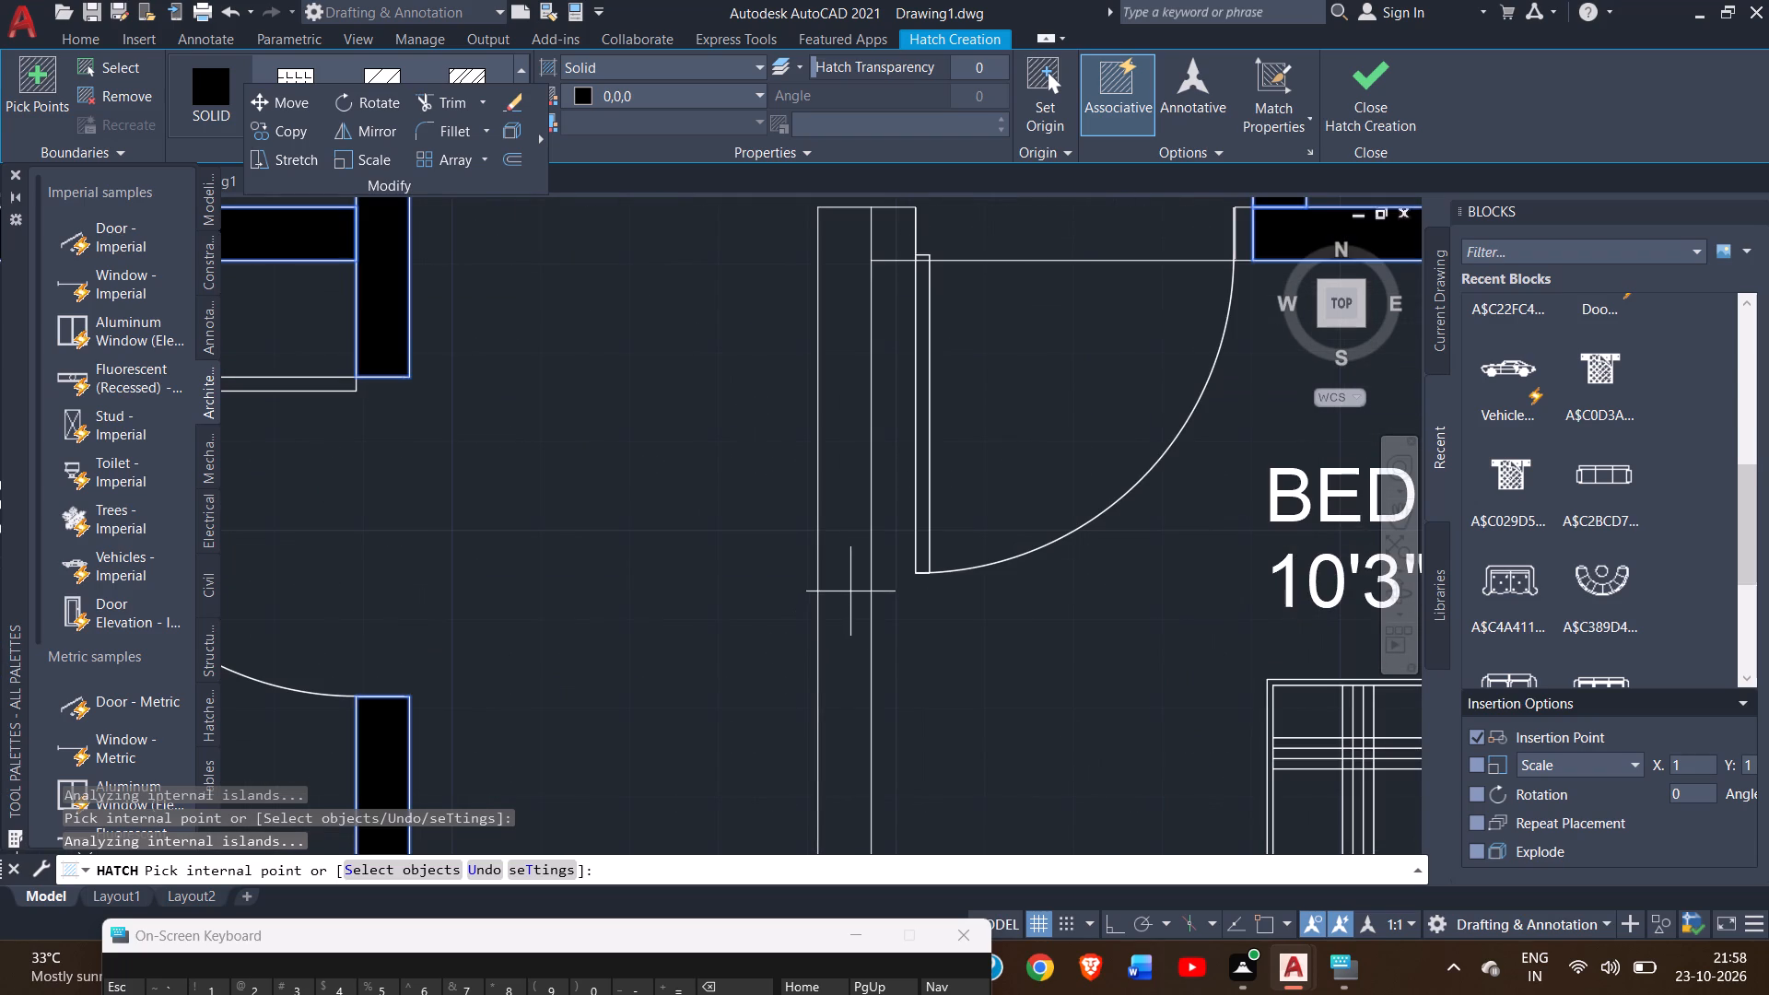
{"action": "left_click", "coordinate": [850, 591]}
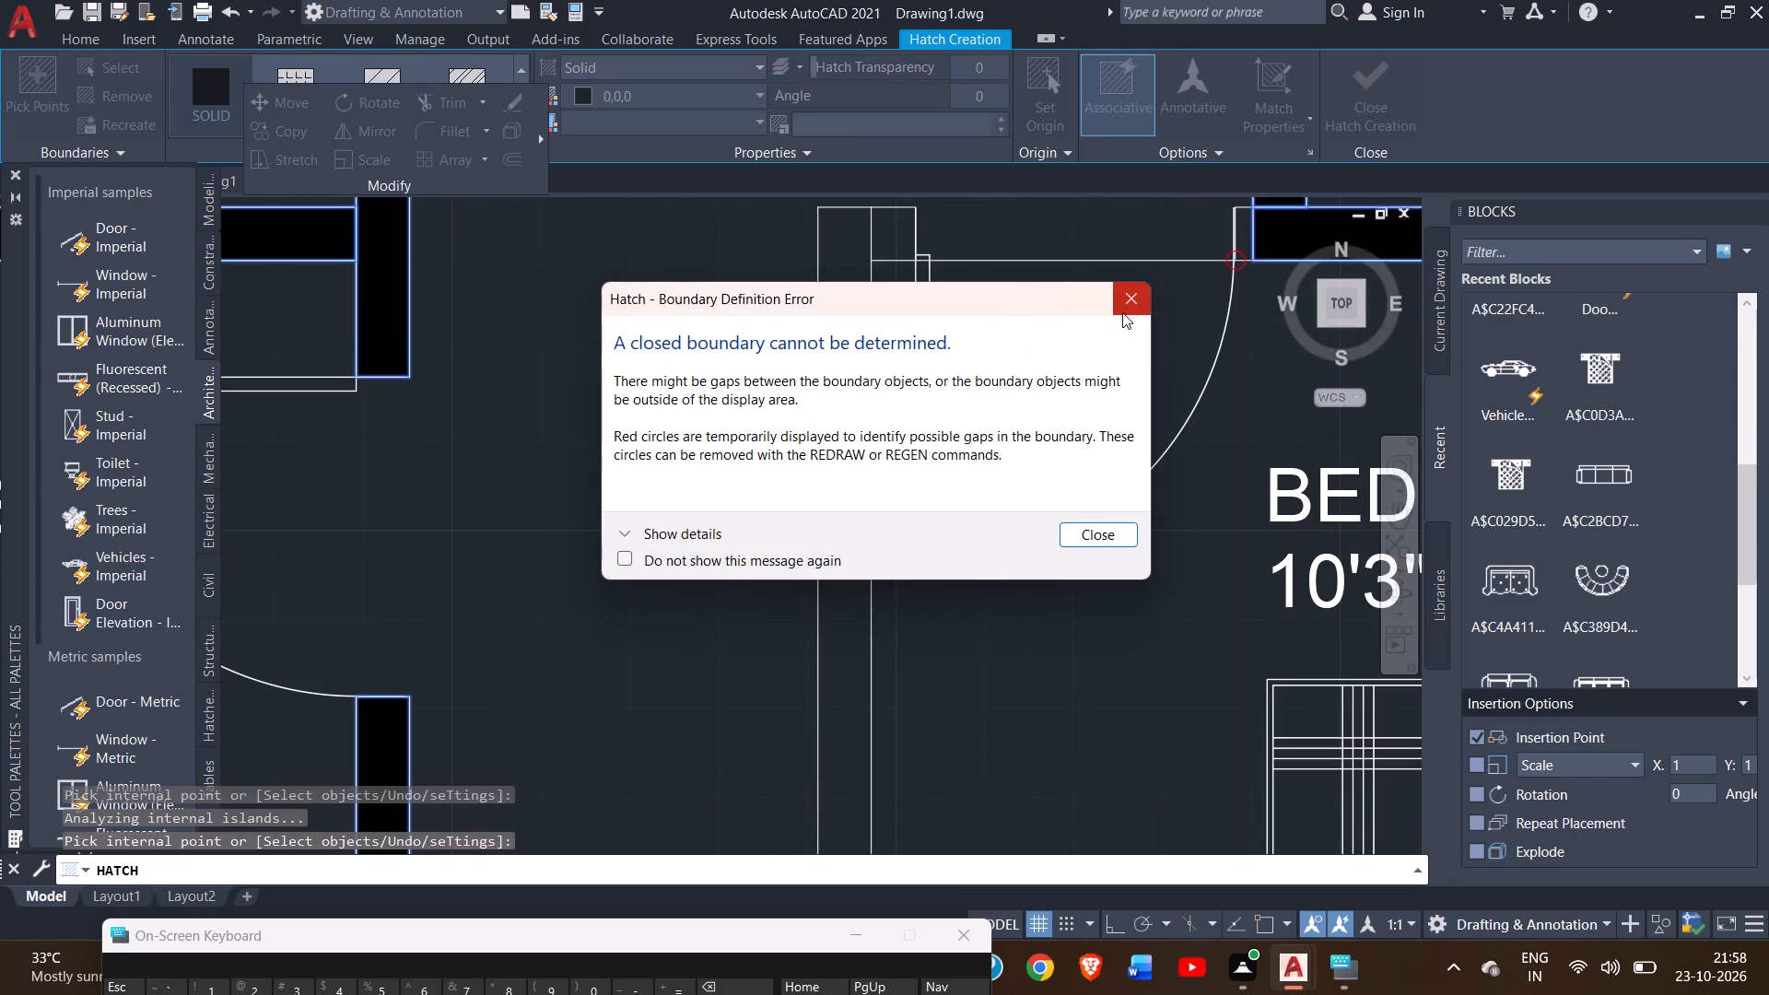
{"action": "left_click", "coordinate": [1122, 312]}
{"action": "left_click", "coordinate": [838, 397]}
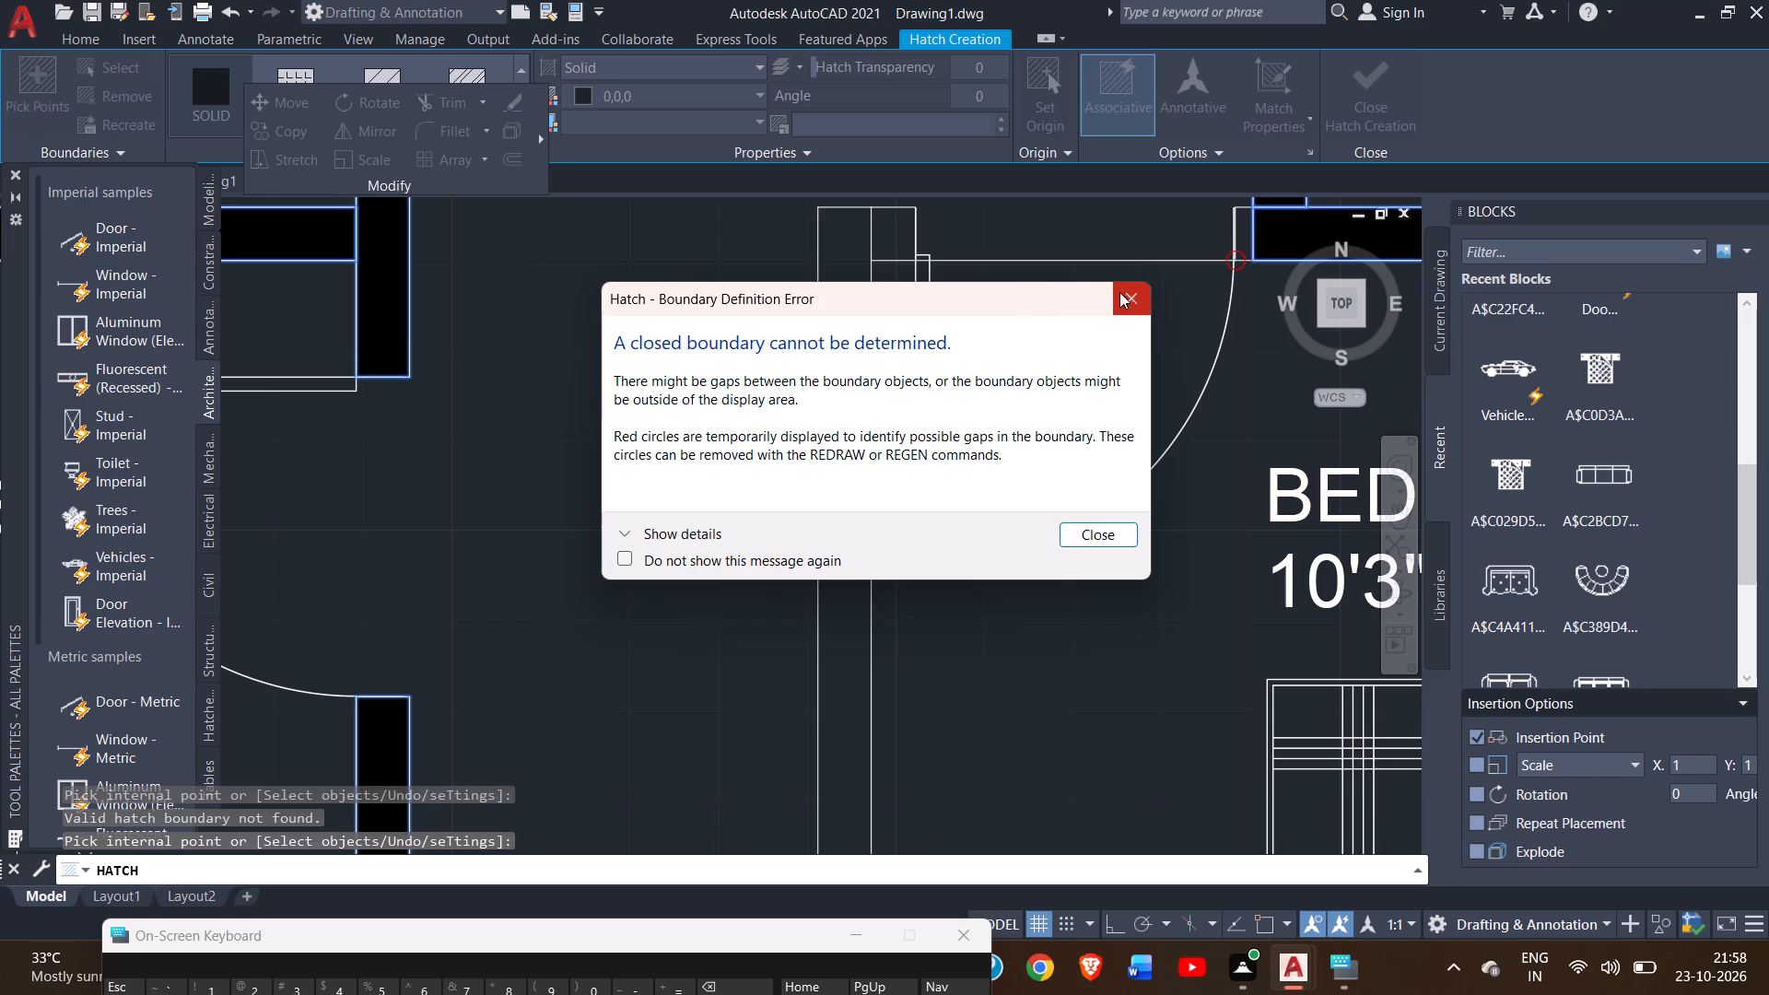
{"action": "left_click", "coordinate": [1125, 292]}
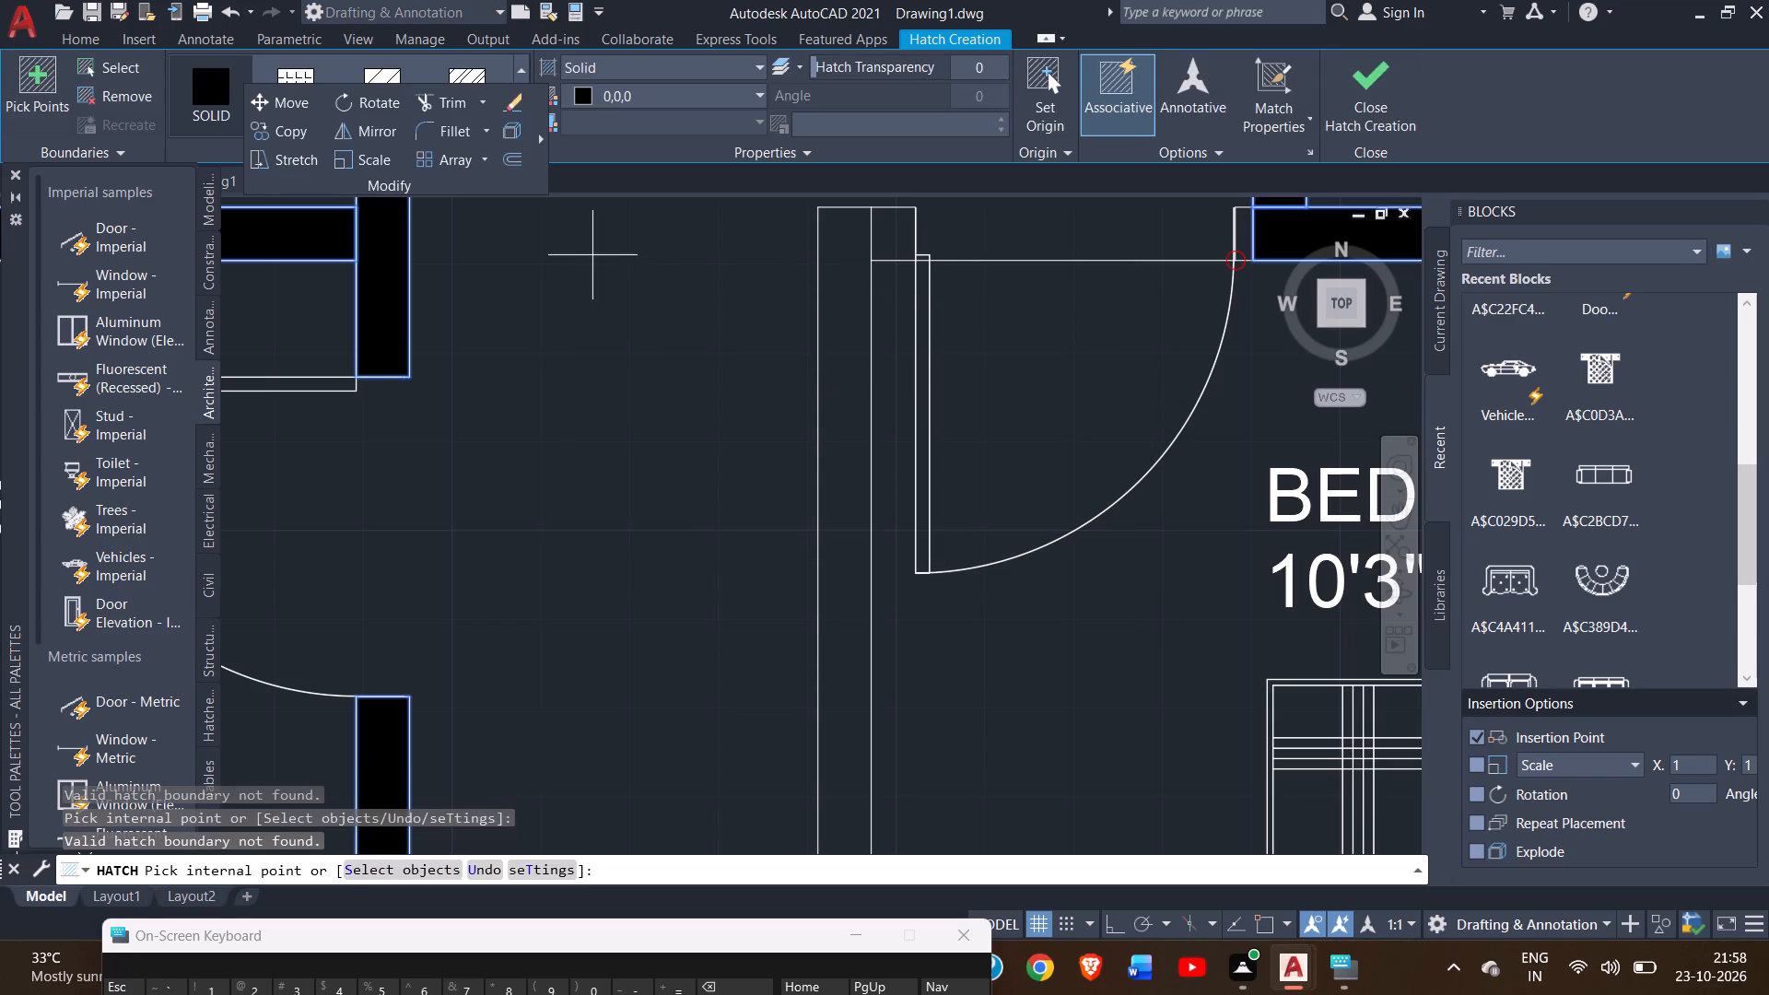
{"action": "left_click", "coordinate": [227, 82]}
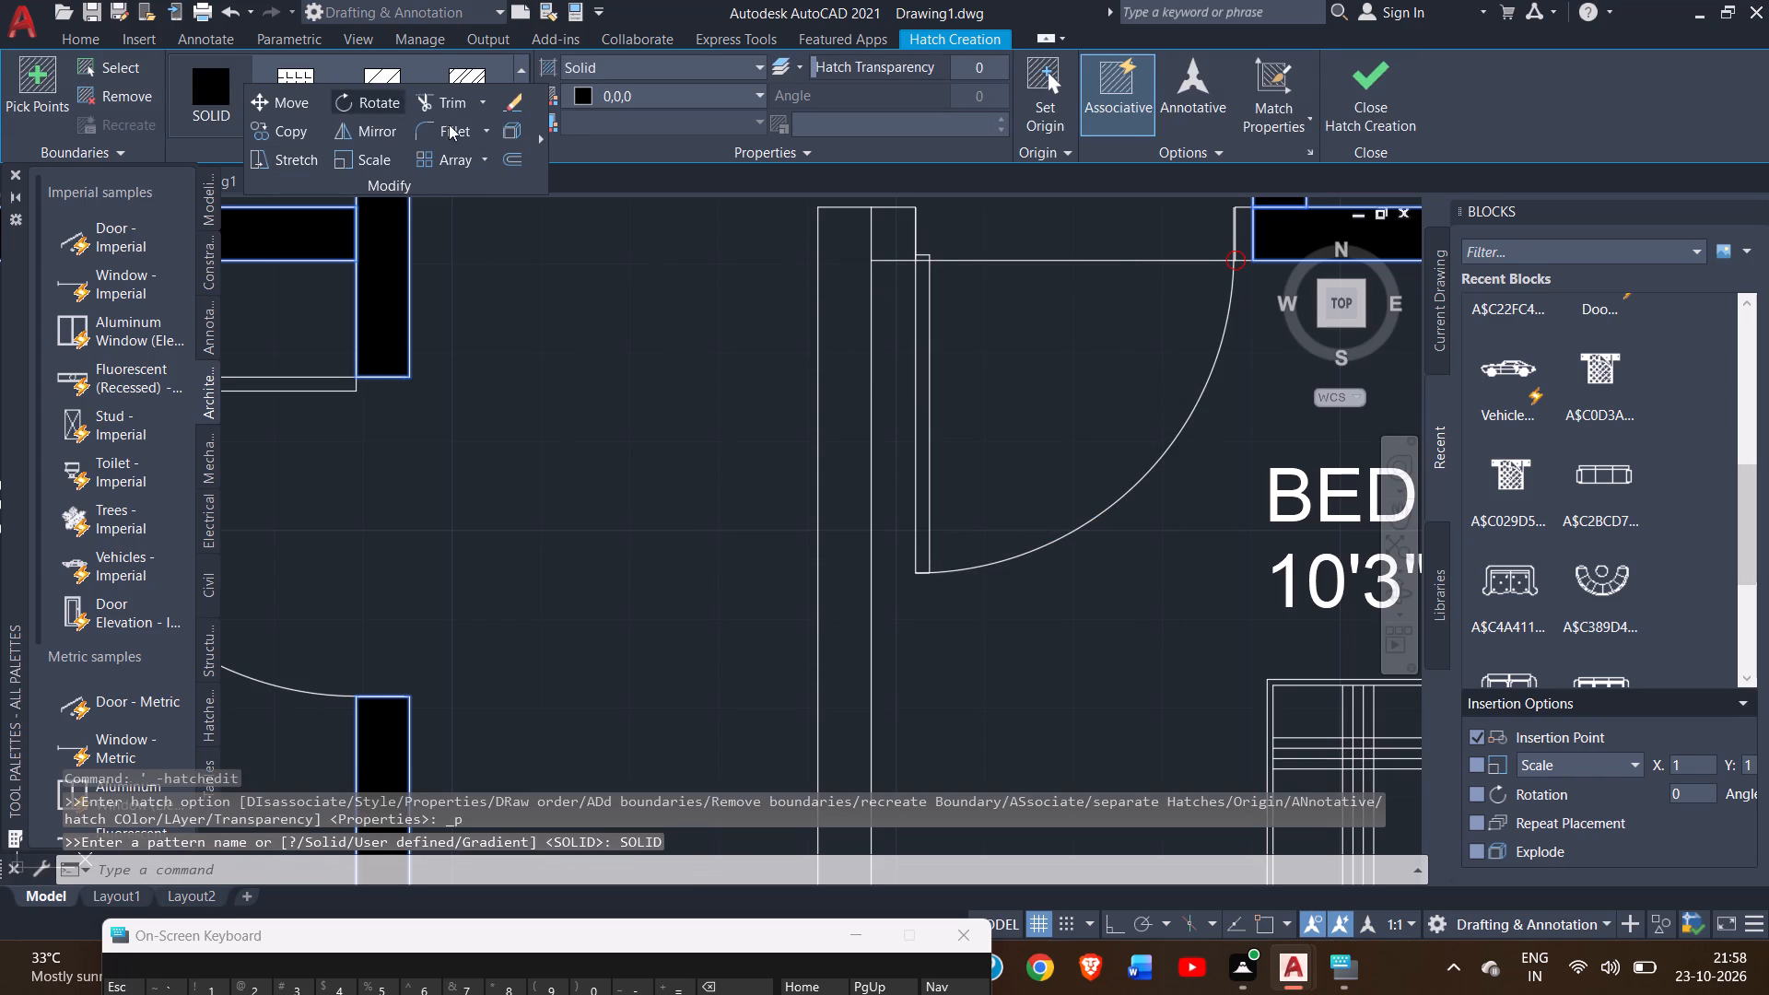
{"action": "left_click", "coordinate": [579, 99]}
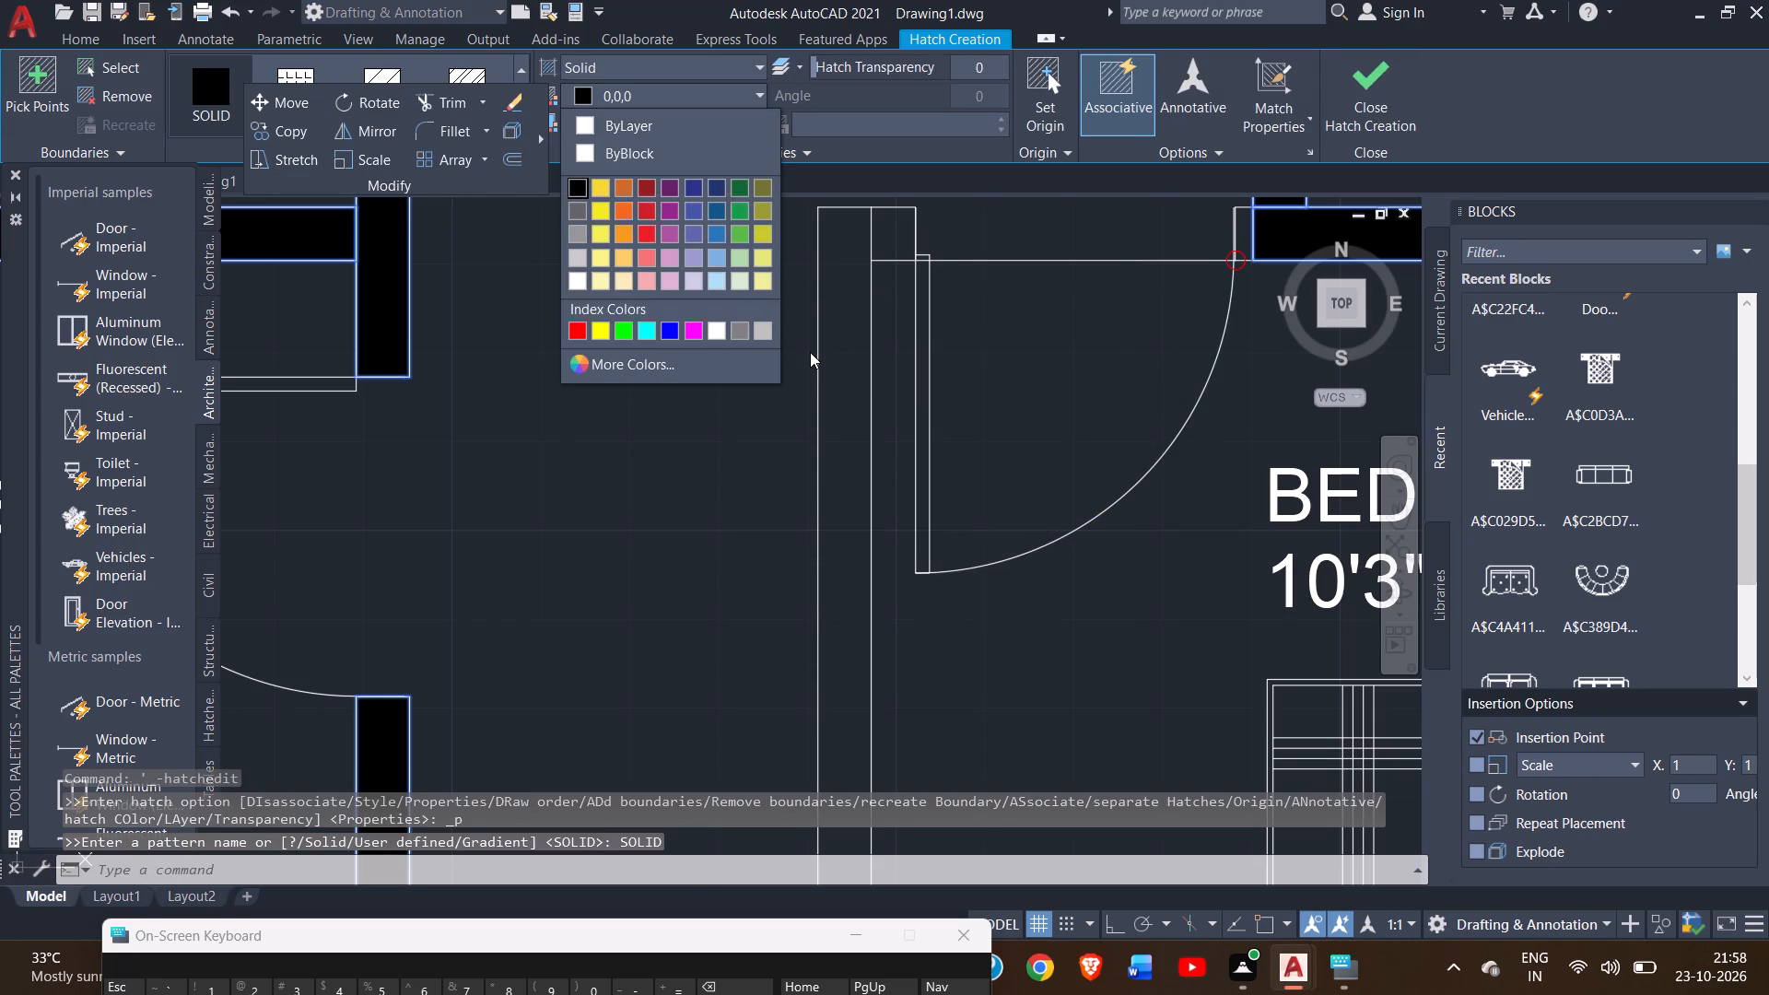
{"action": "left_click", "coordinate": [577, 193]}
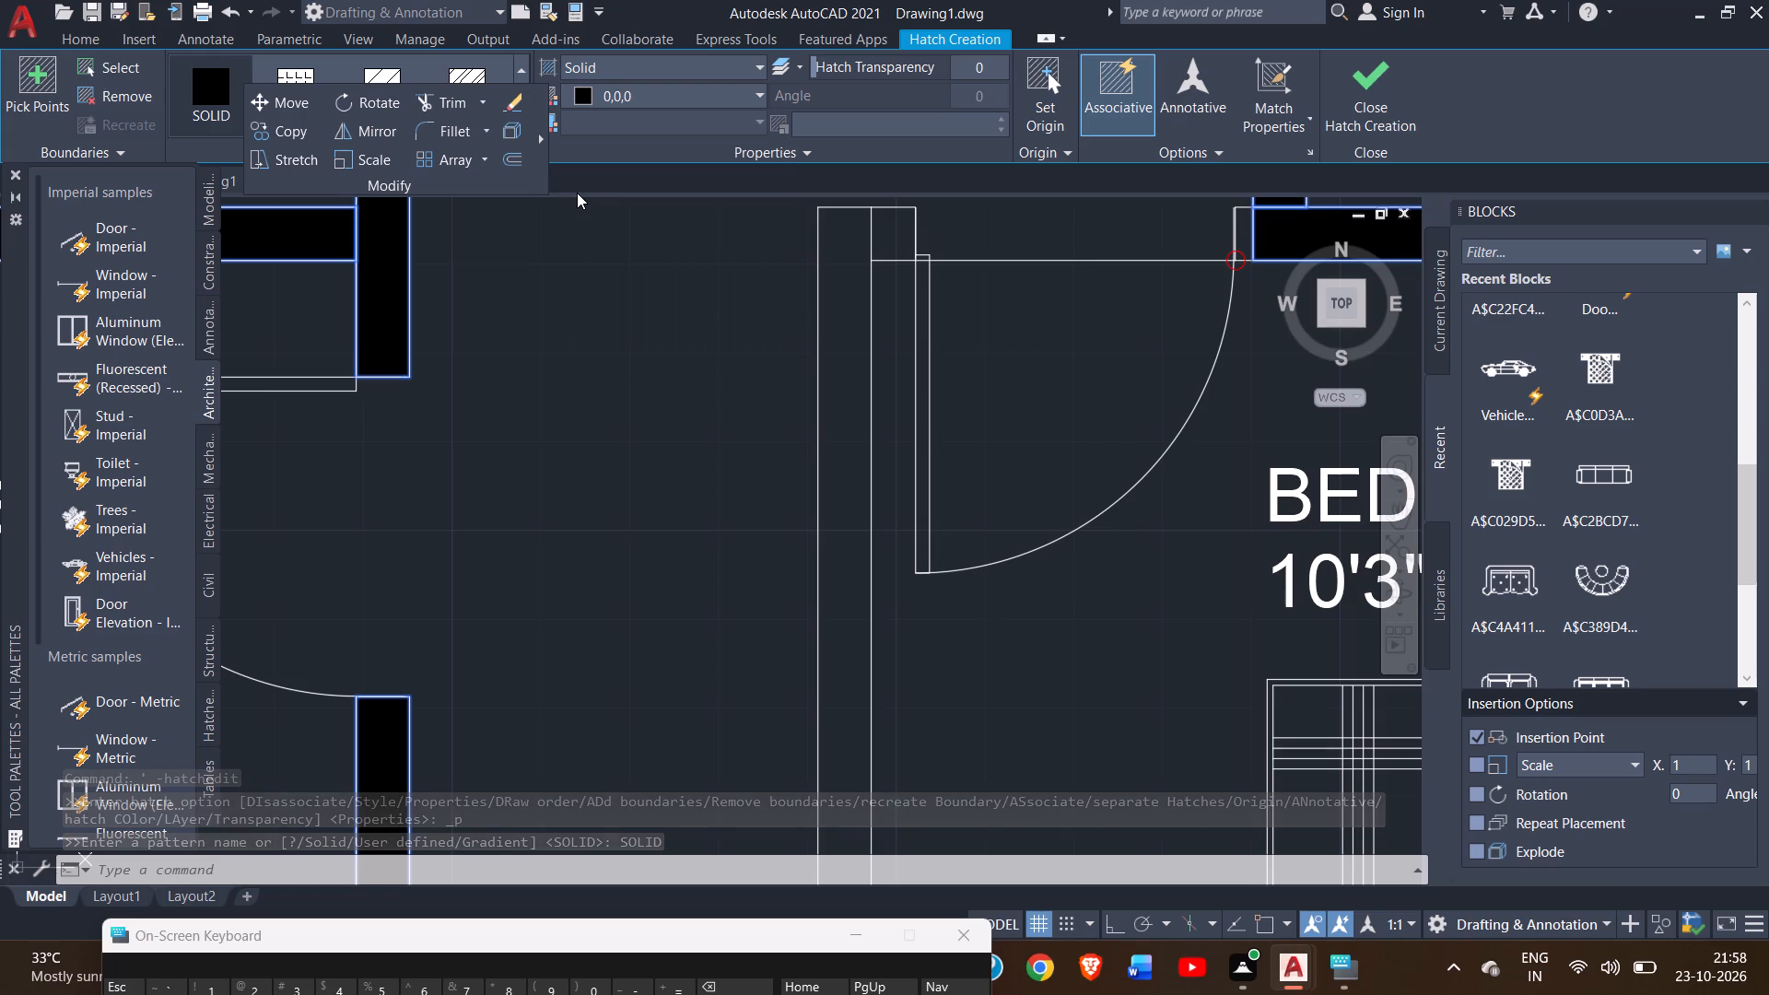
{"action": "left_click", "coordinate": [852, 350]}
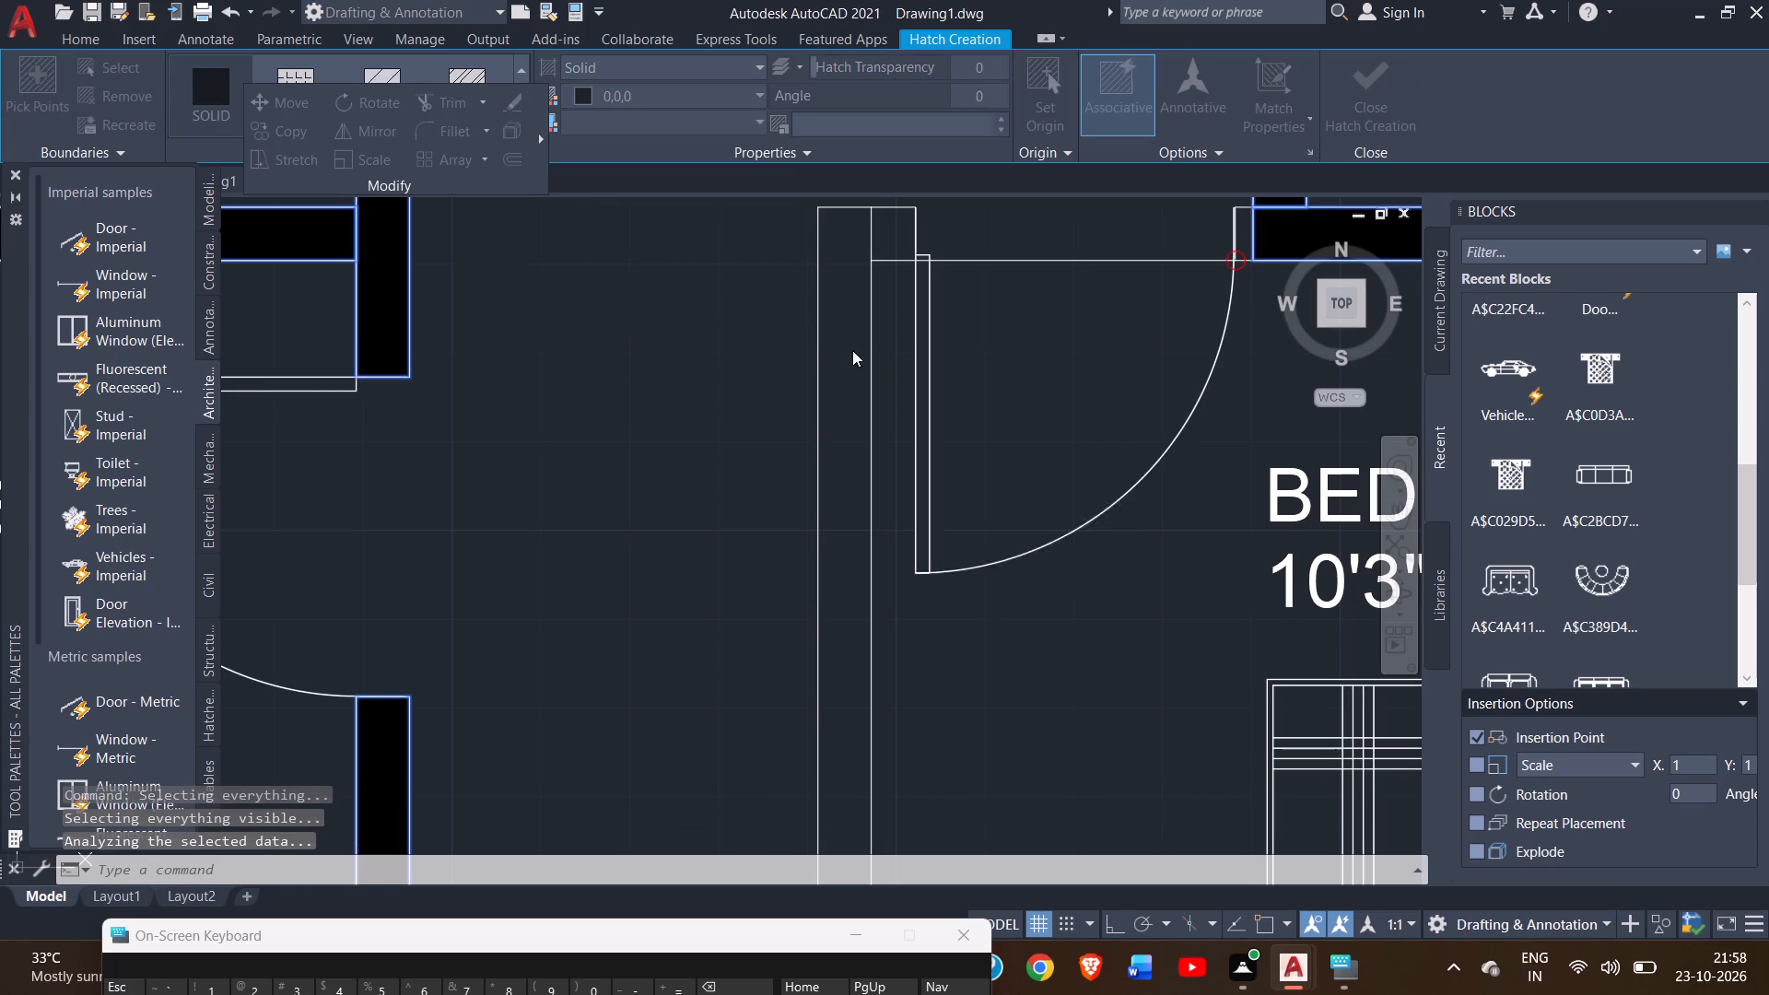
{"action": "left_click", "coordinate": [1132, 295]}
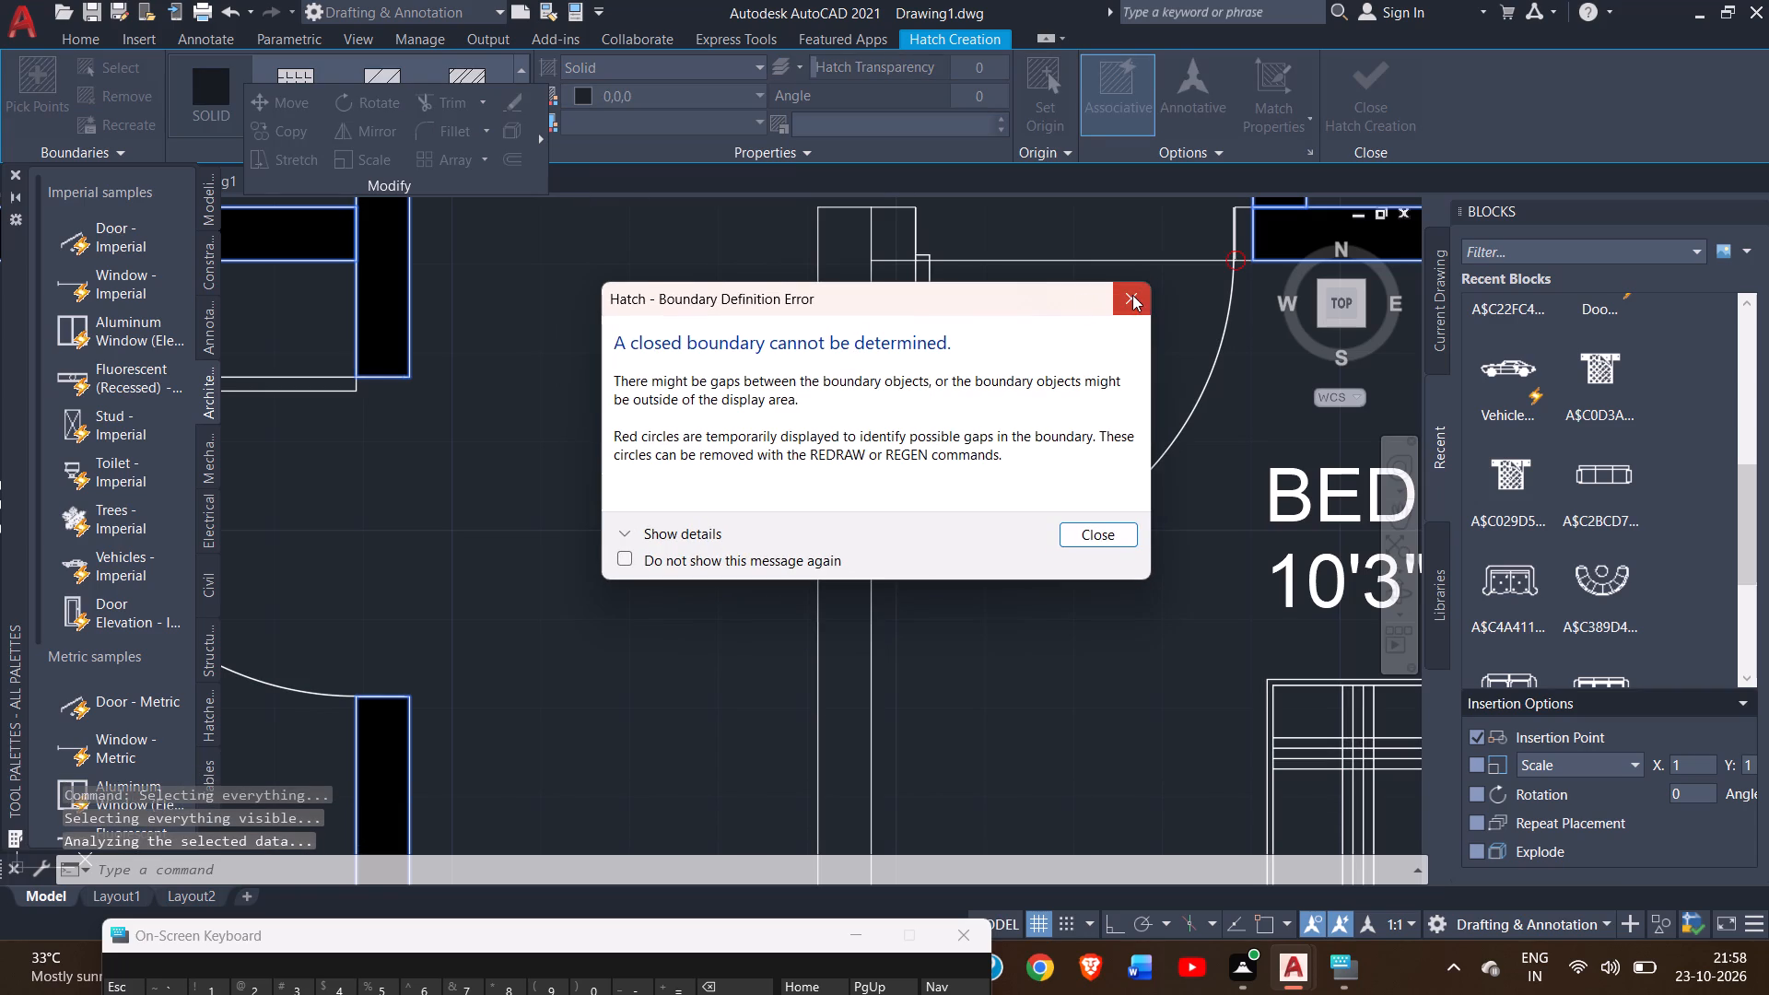
Add the wall between the hall and drawing room and the wall along the open balcony to the hatch.
{"action": "scroll", "coordinate": [958, 323], "scroll_direction": "down", "scroll_amount": 4, "text": "ctrl"}
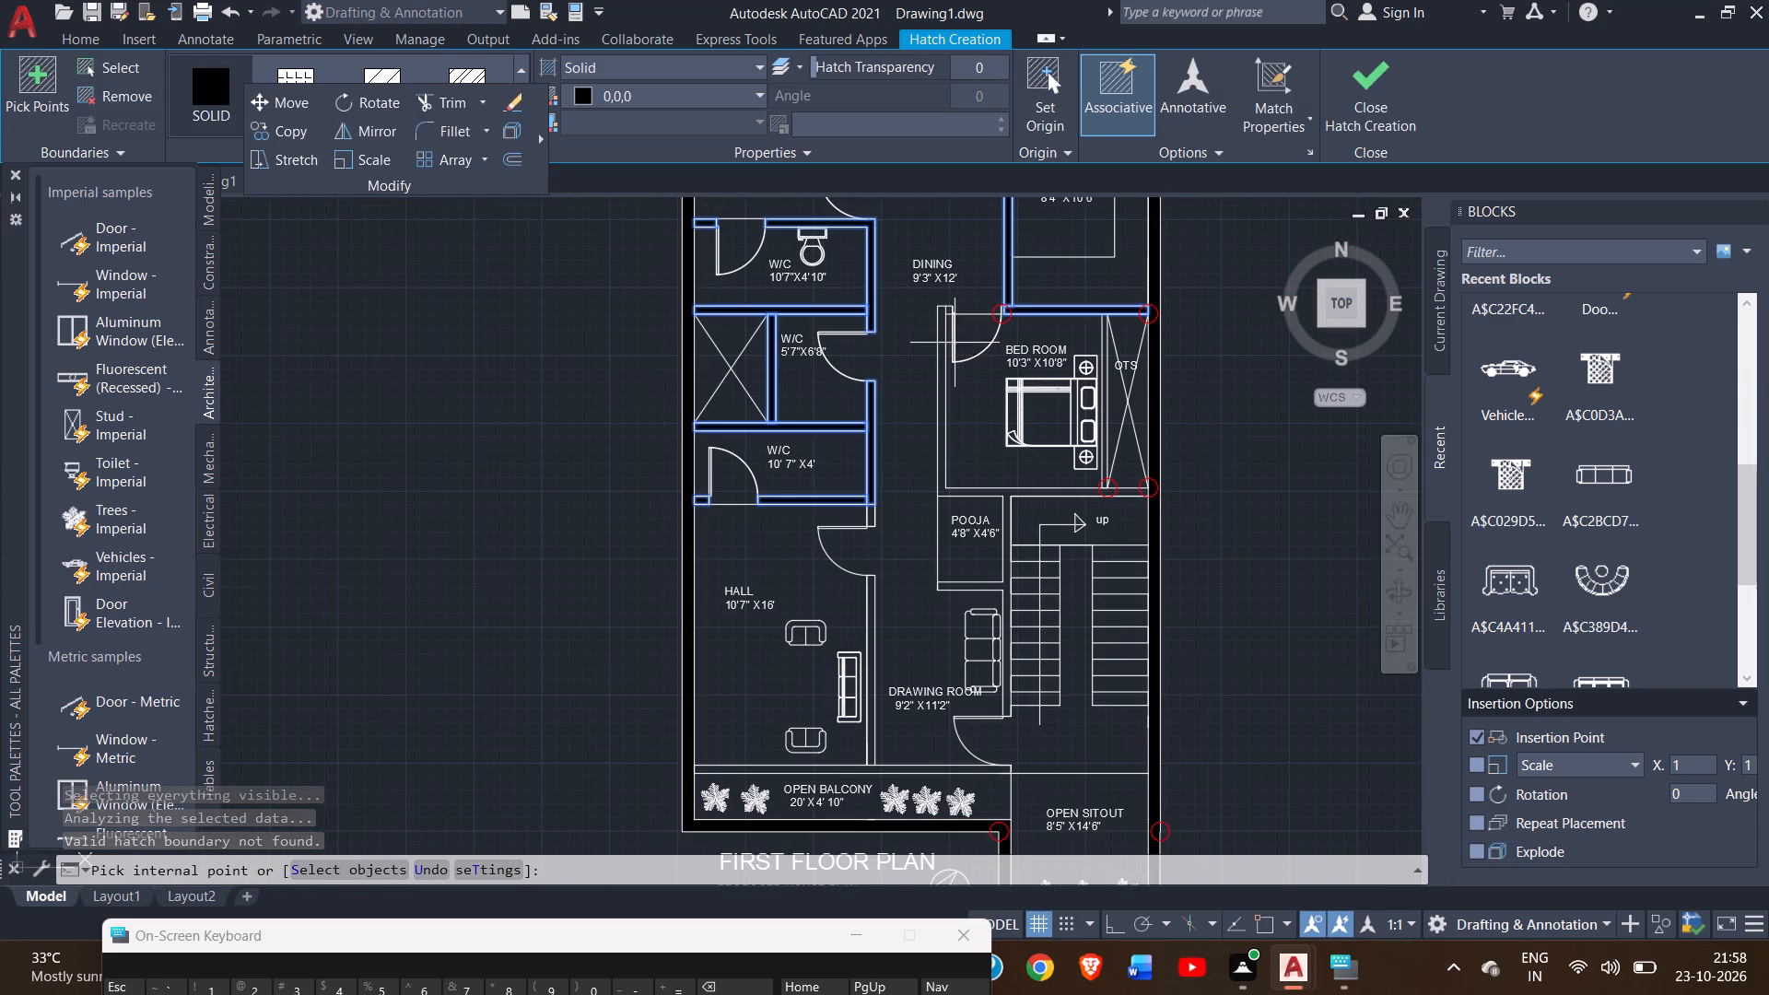
{"action": "scroll", "coordinate": [853, 688], "scroll_direction": "up", "scroll_amount": 5, "text": "ctrl"}
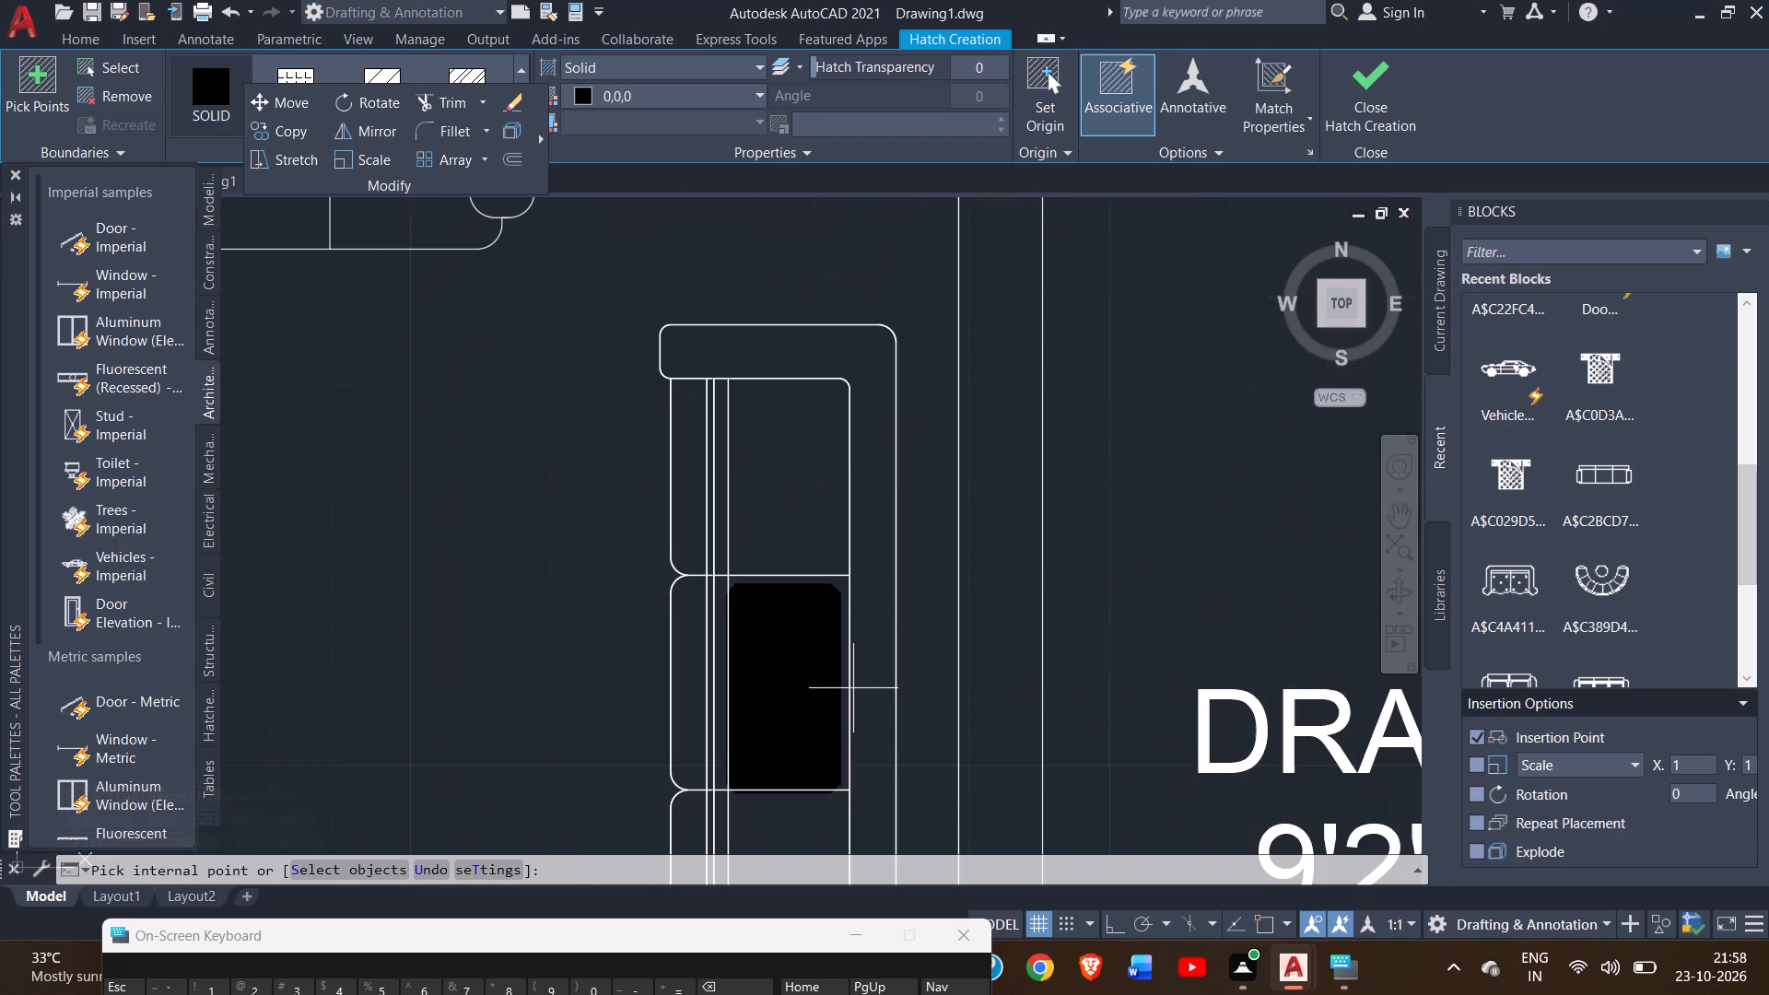
{"action": "left_click", "coordinate": [980, 598]}
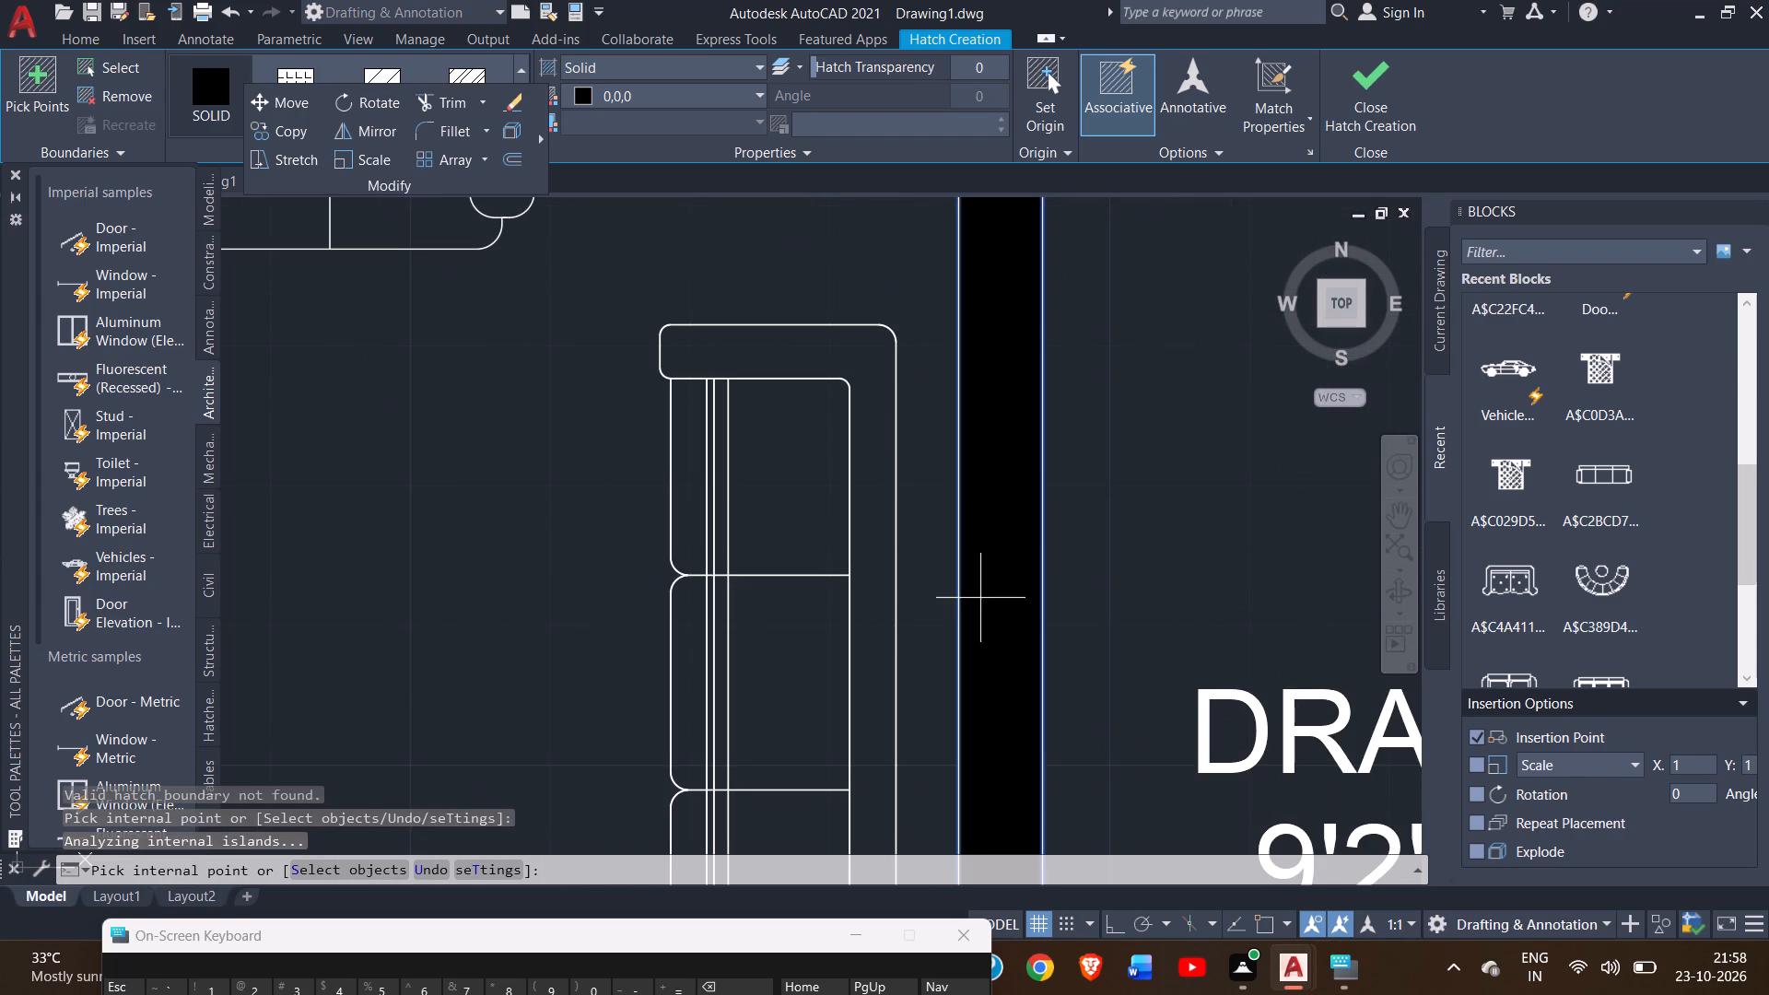
{"action": "scroll", "coordinate": [980, 598], "scroll_direction": "down", "scroll_amount": 4, "text": "ctrl"}
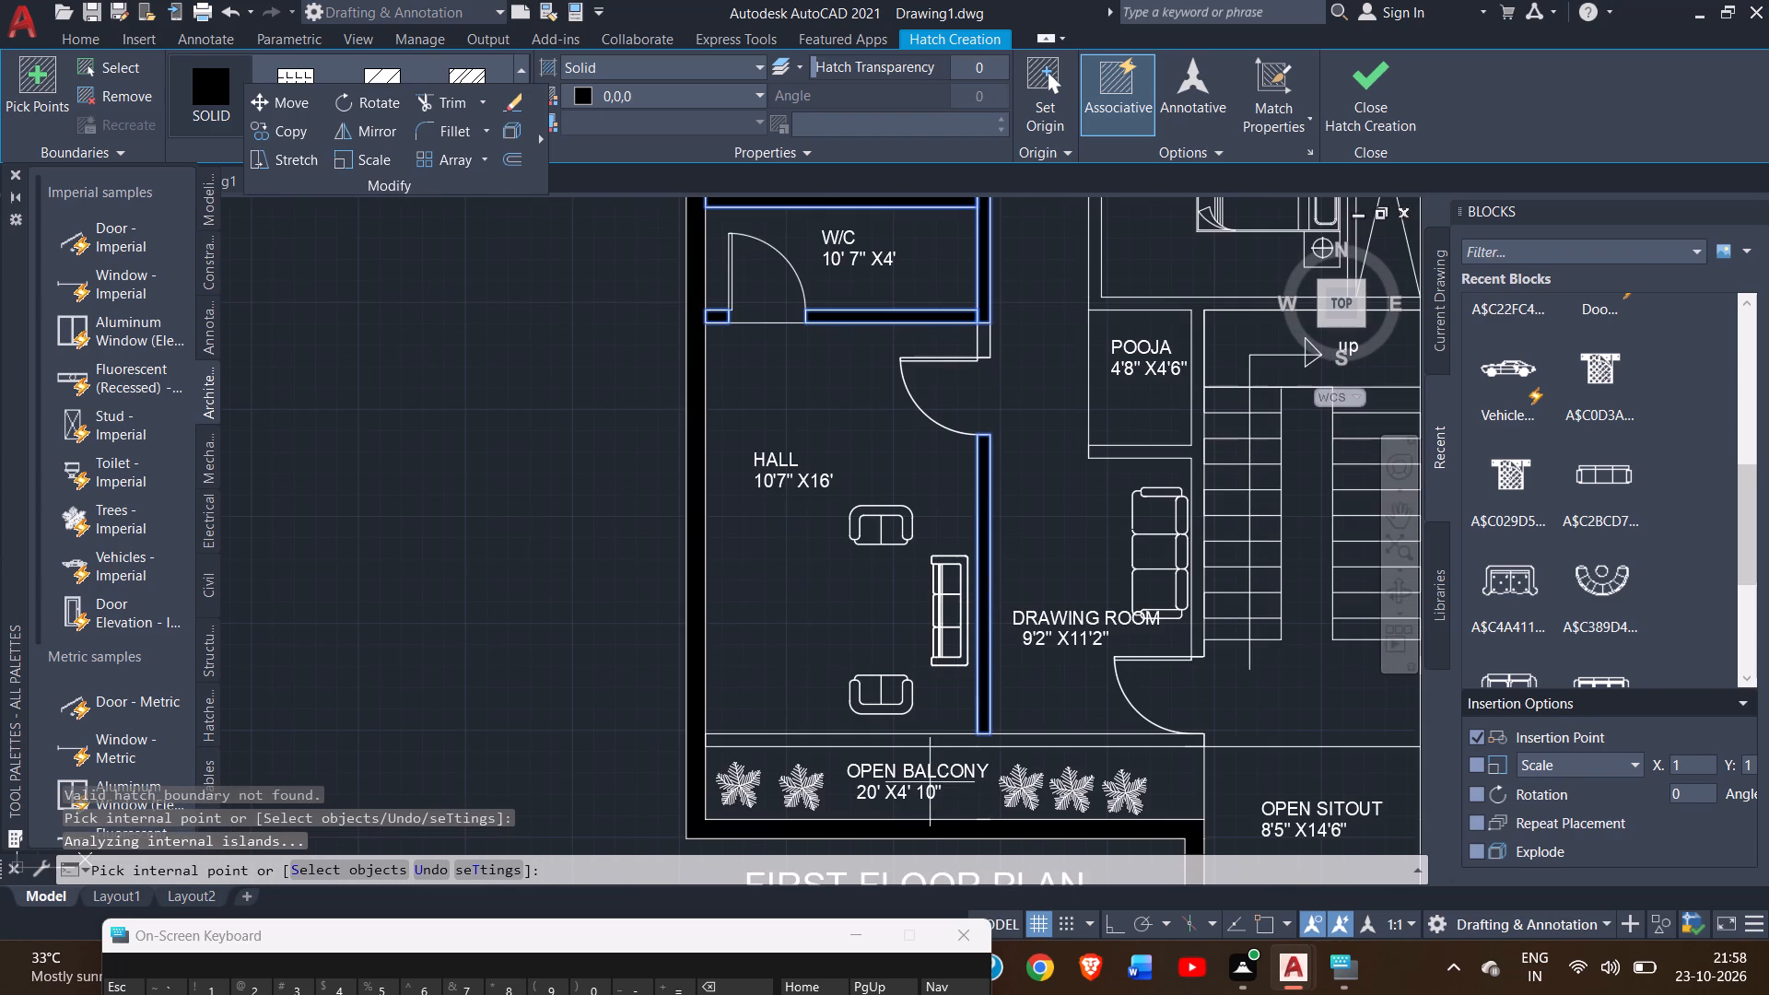
{"action": "left_click", "coordinate": [915, 740]}
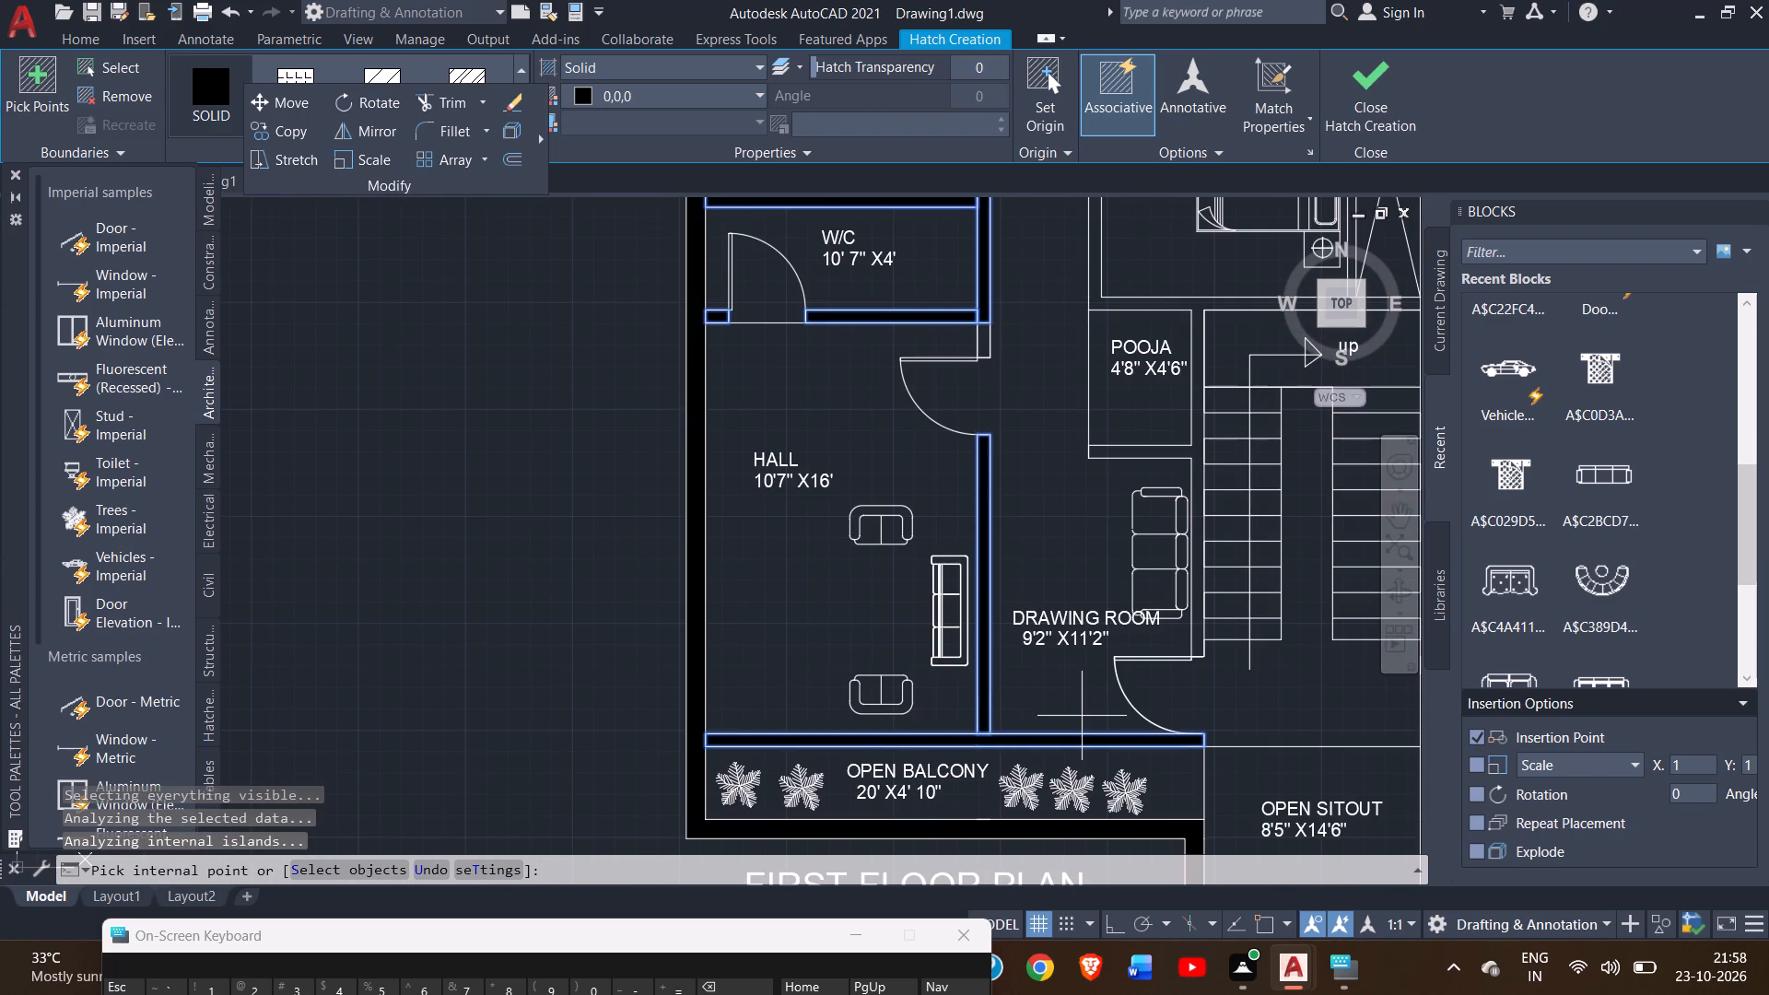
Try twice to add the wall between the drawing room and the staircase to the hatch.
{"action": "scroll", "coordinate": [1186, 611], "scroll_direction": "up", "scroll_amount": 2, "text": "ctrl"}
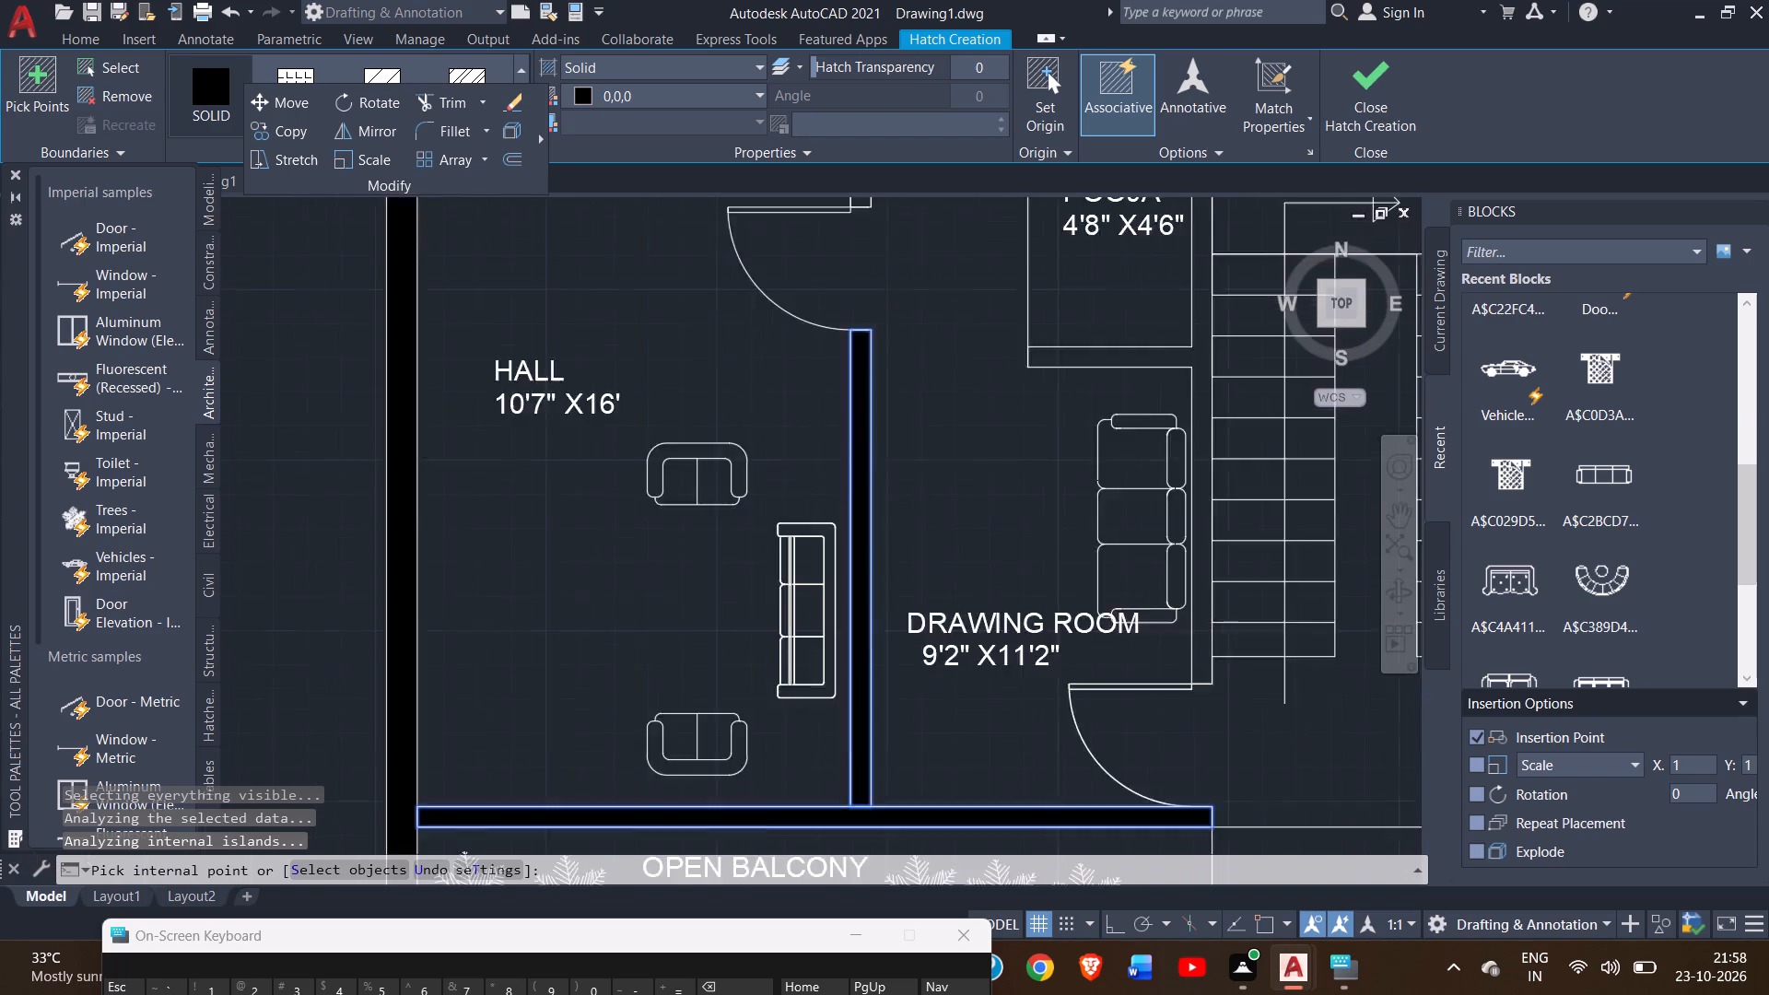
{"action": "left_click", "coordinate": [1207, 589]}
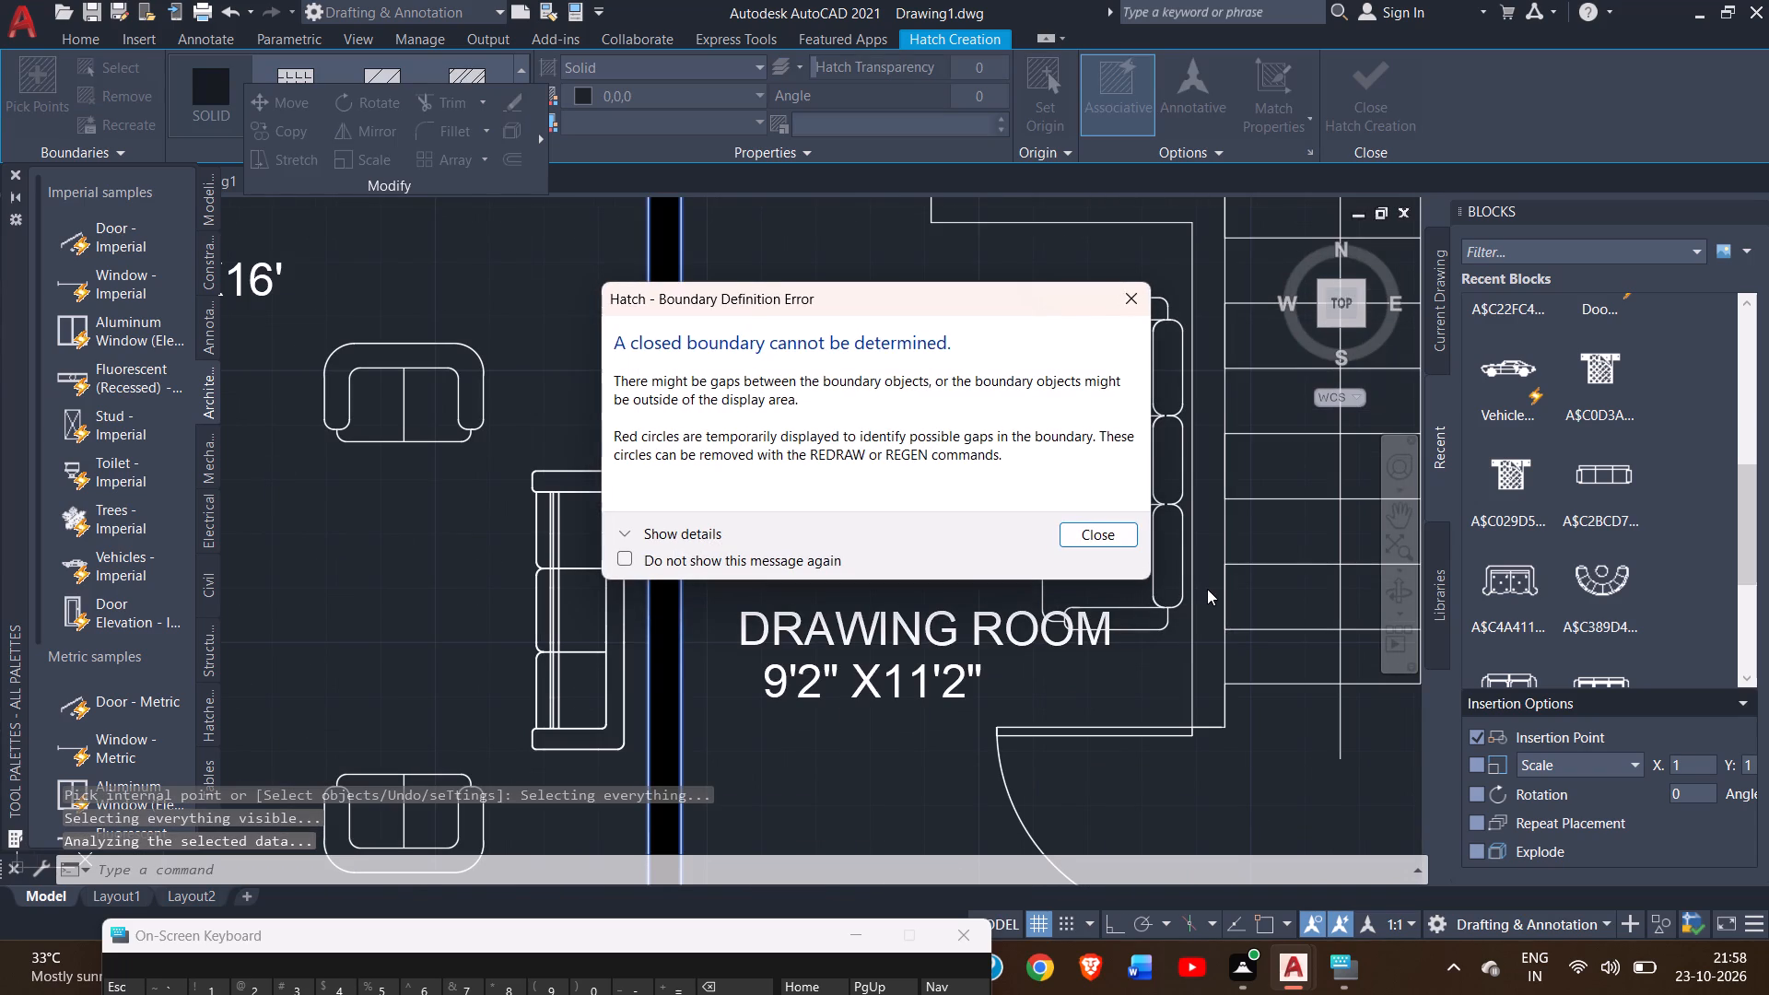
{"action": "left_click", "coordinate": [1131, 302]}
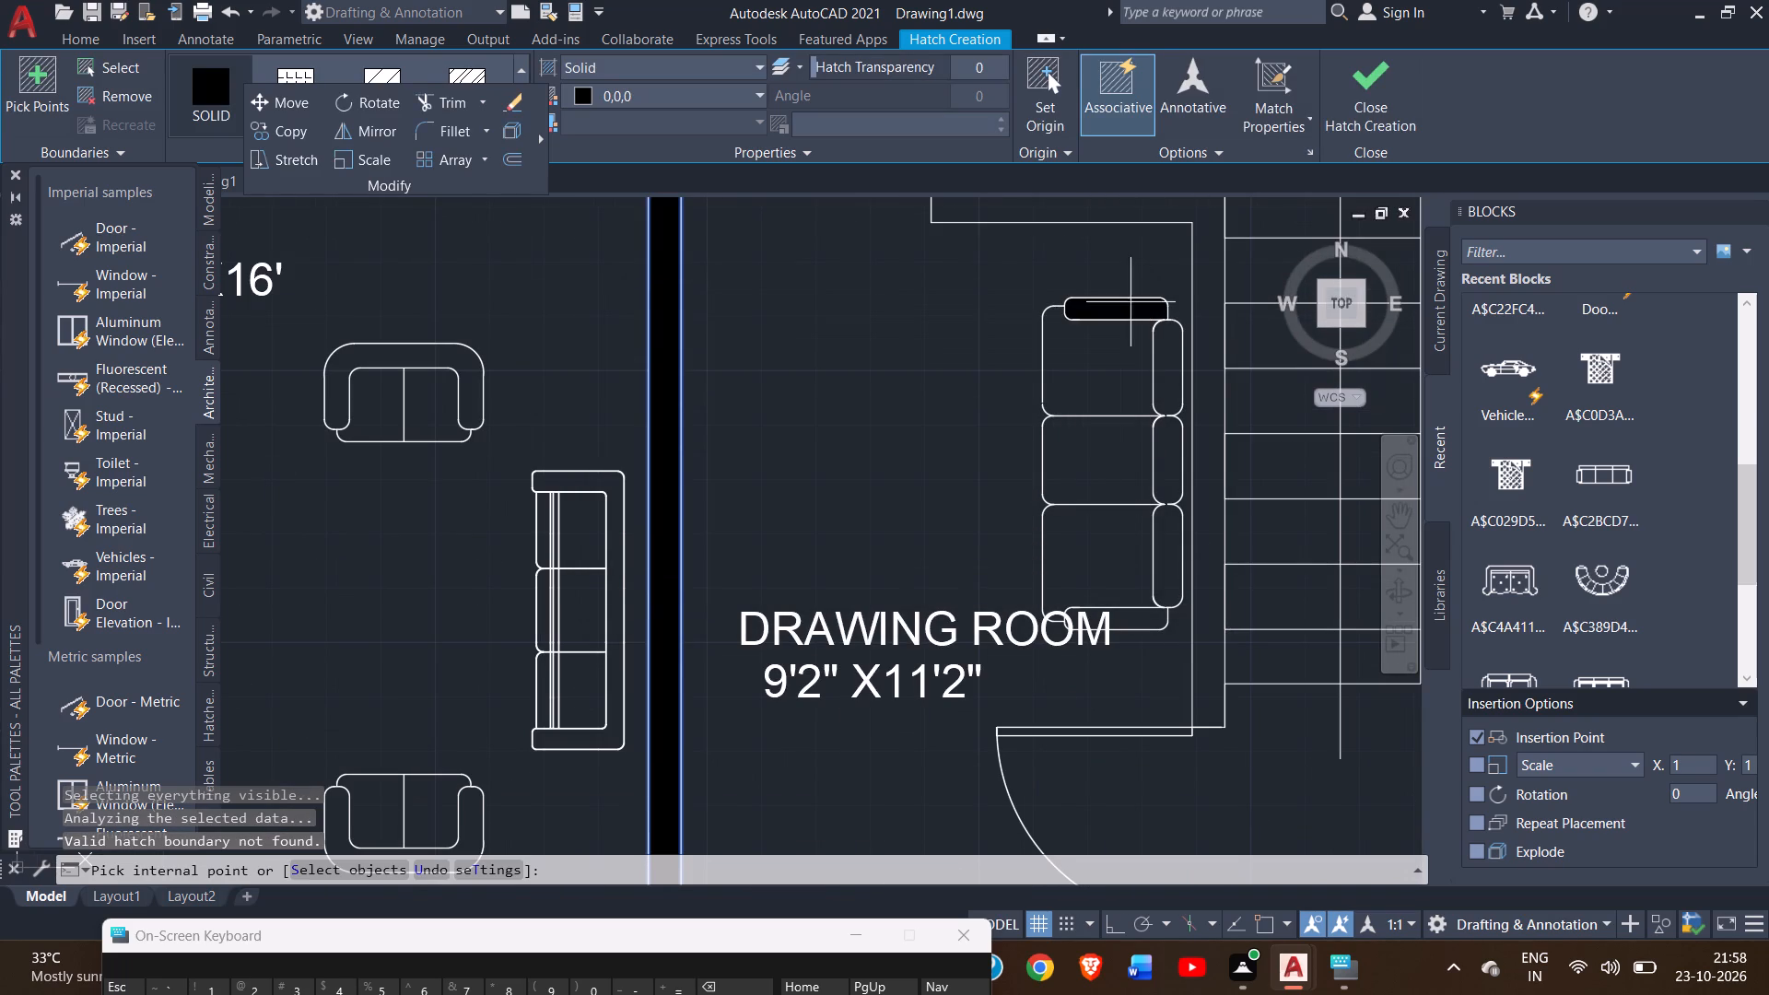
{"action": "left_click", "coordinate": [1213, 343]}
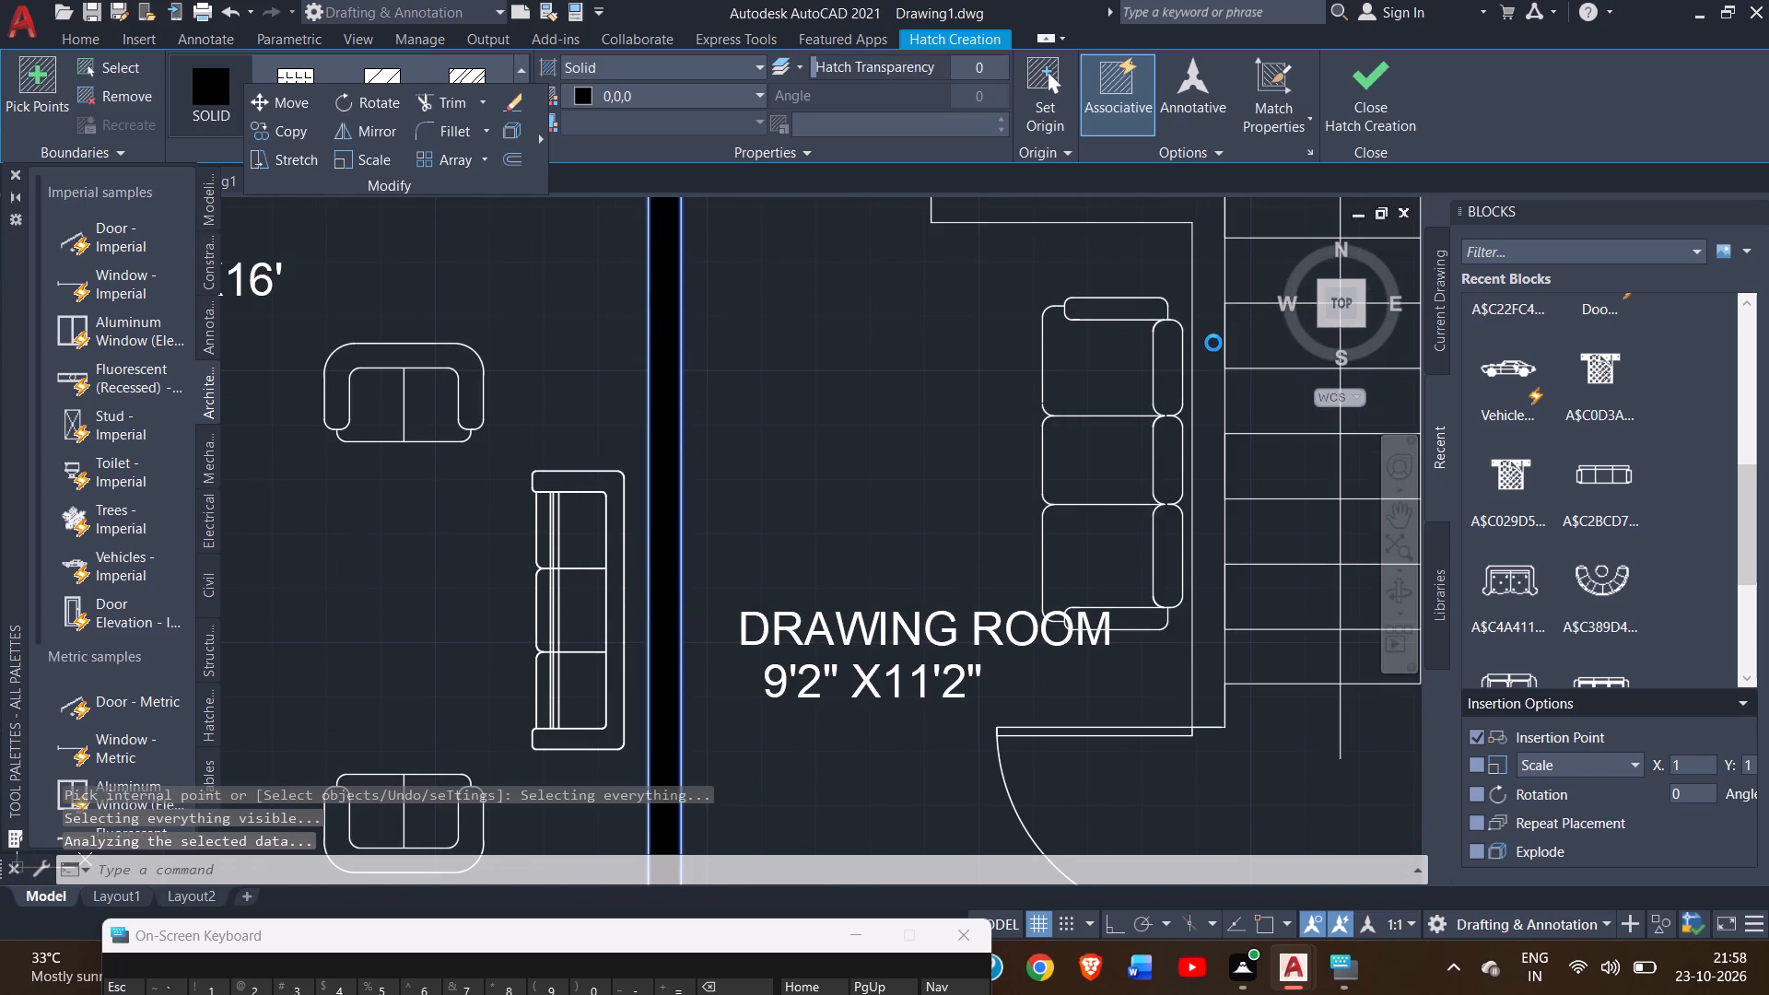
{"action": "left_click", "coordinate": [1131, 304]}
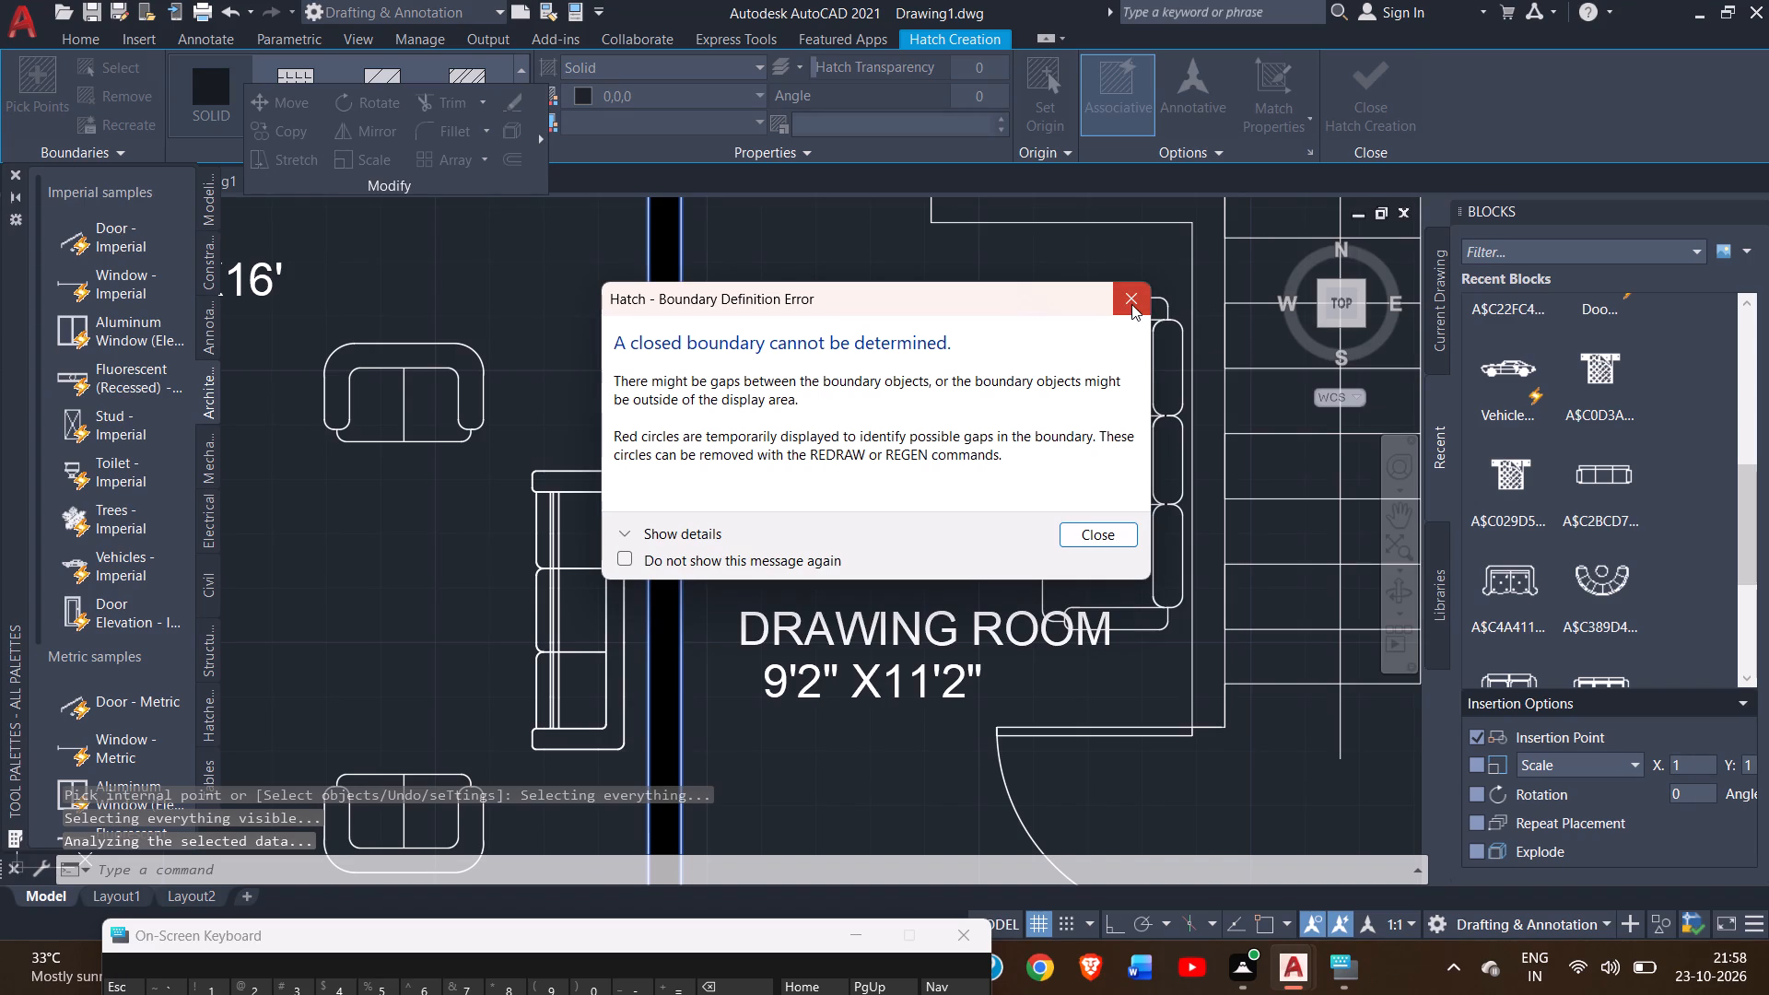
Add the connected wall running around the 10'3"X10'8" bedroom and the pooja room to the hatch.
{"action": "scroll", "coordinate": [1108, 425], "scroll_direction": "down", "scroll_amount": 3, "text": "ctrl"}
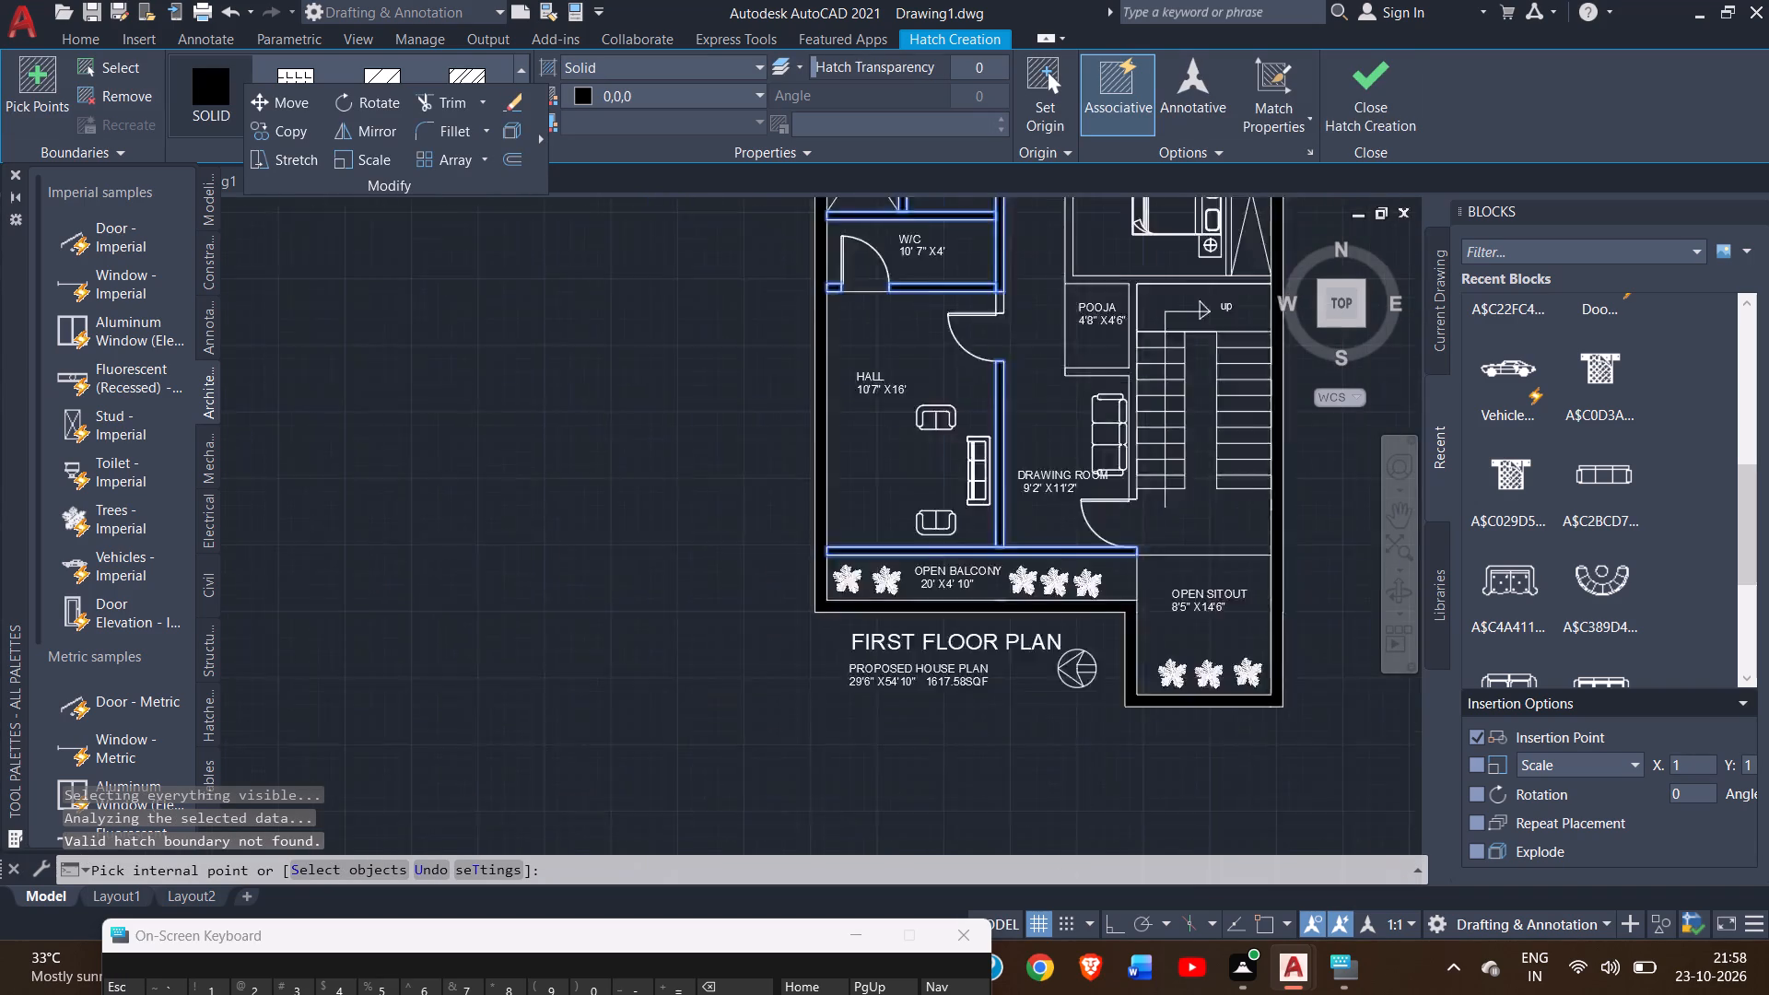
{"action": "scroll", "coordinate": [1108, 425], "scroll_direction": "down", "scroll_amount": 2, "text": "ctrl"}
{"action": "scroll", "coordinate": [1105, 356], "scroll_direction": "up", "scroll_amount": 5, "text": "ctrl"}
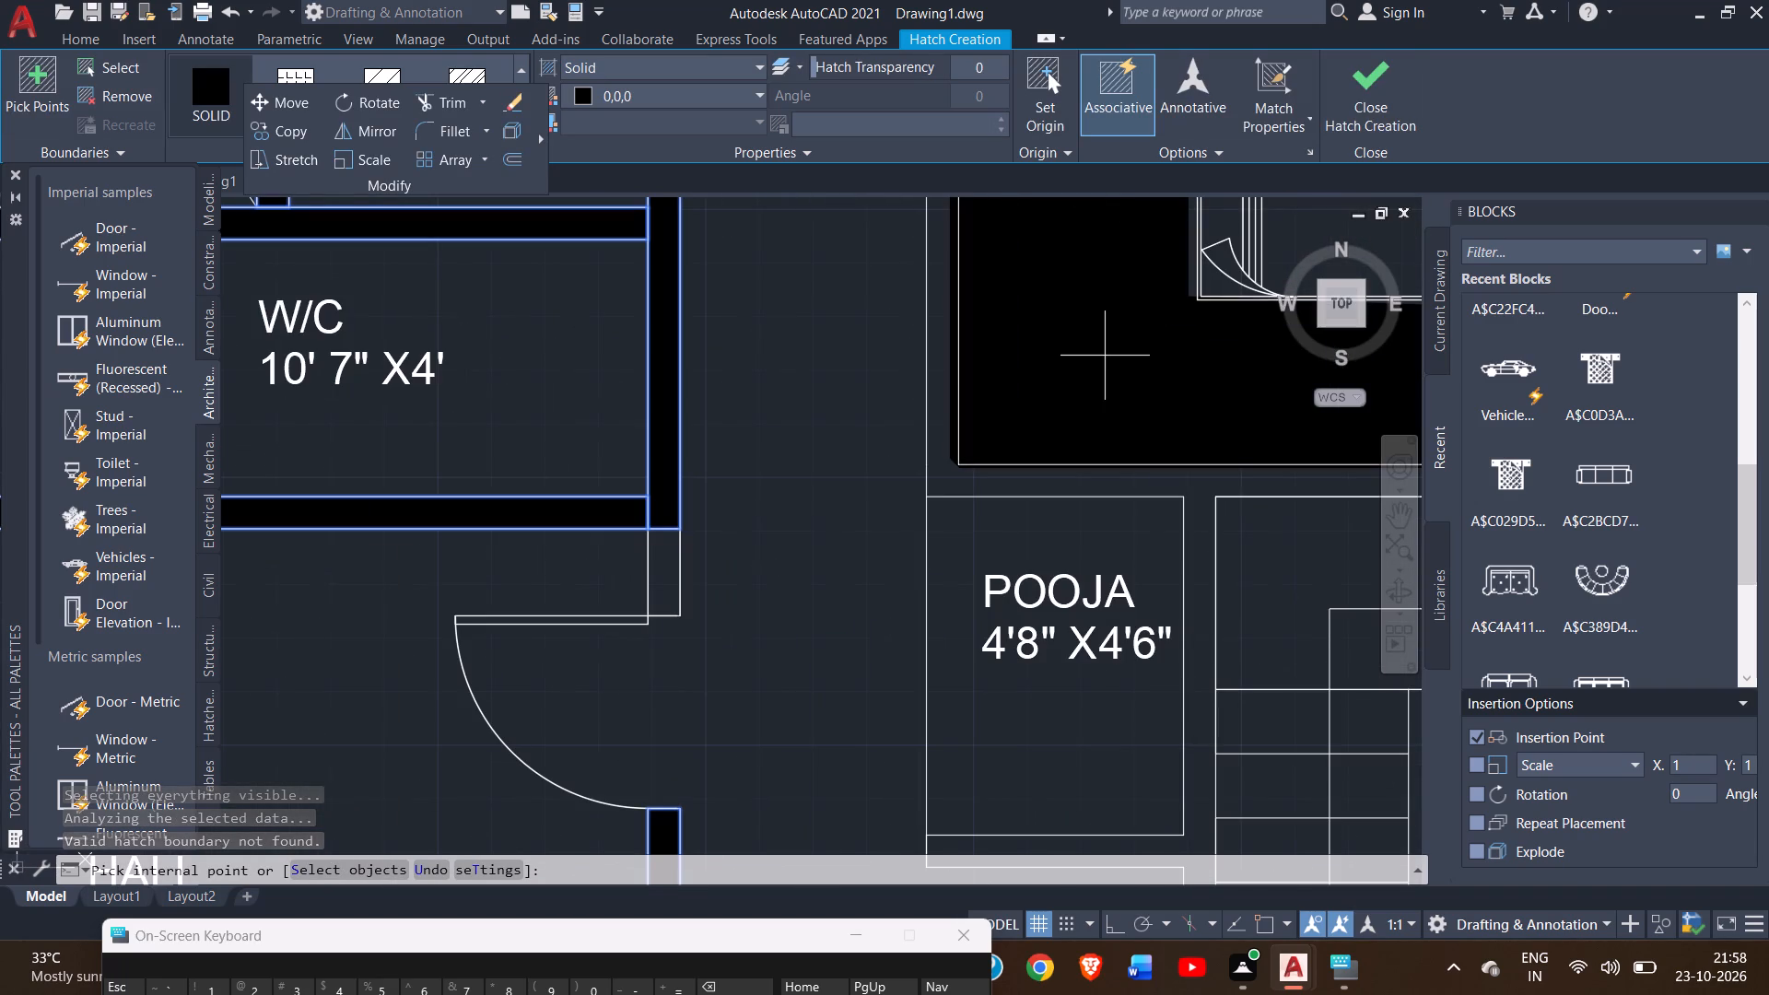
{"action": "left_click", "coordinate": [942, 369]}
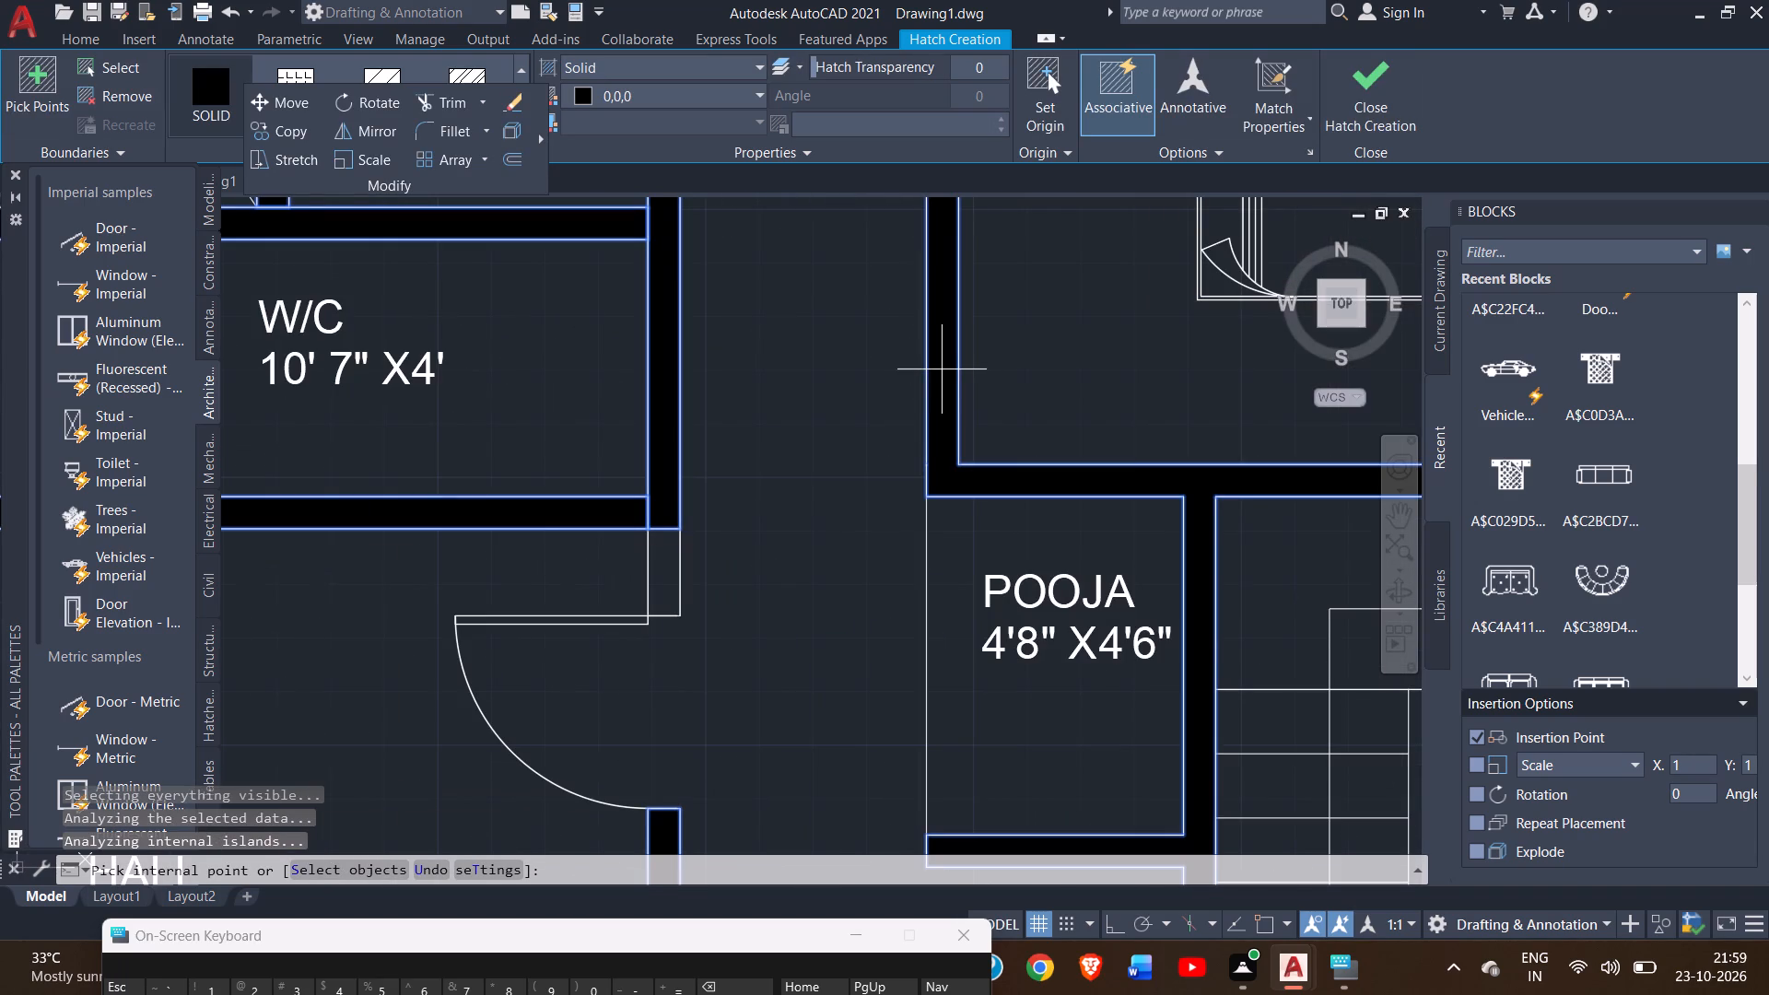
Check the filled walls across the whole first floor plan and end the Hatch command.
{"action": "scroll", "coordinate": [893, 463], "scroll_direction": "down", "scroll_amount": 2, "text": "ctrl"}
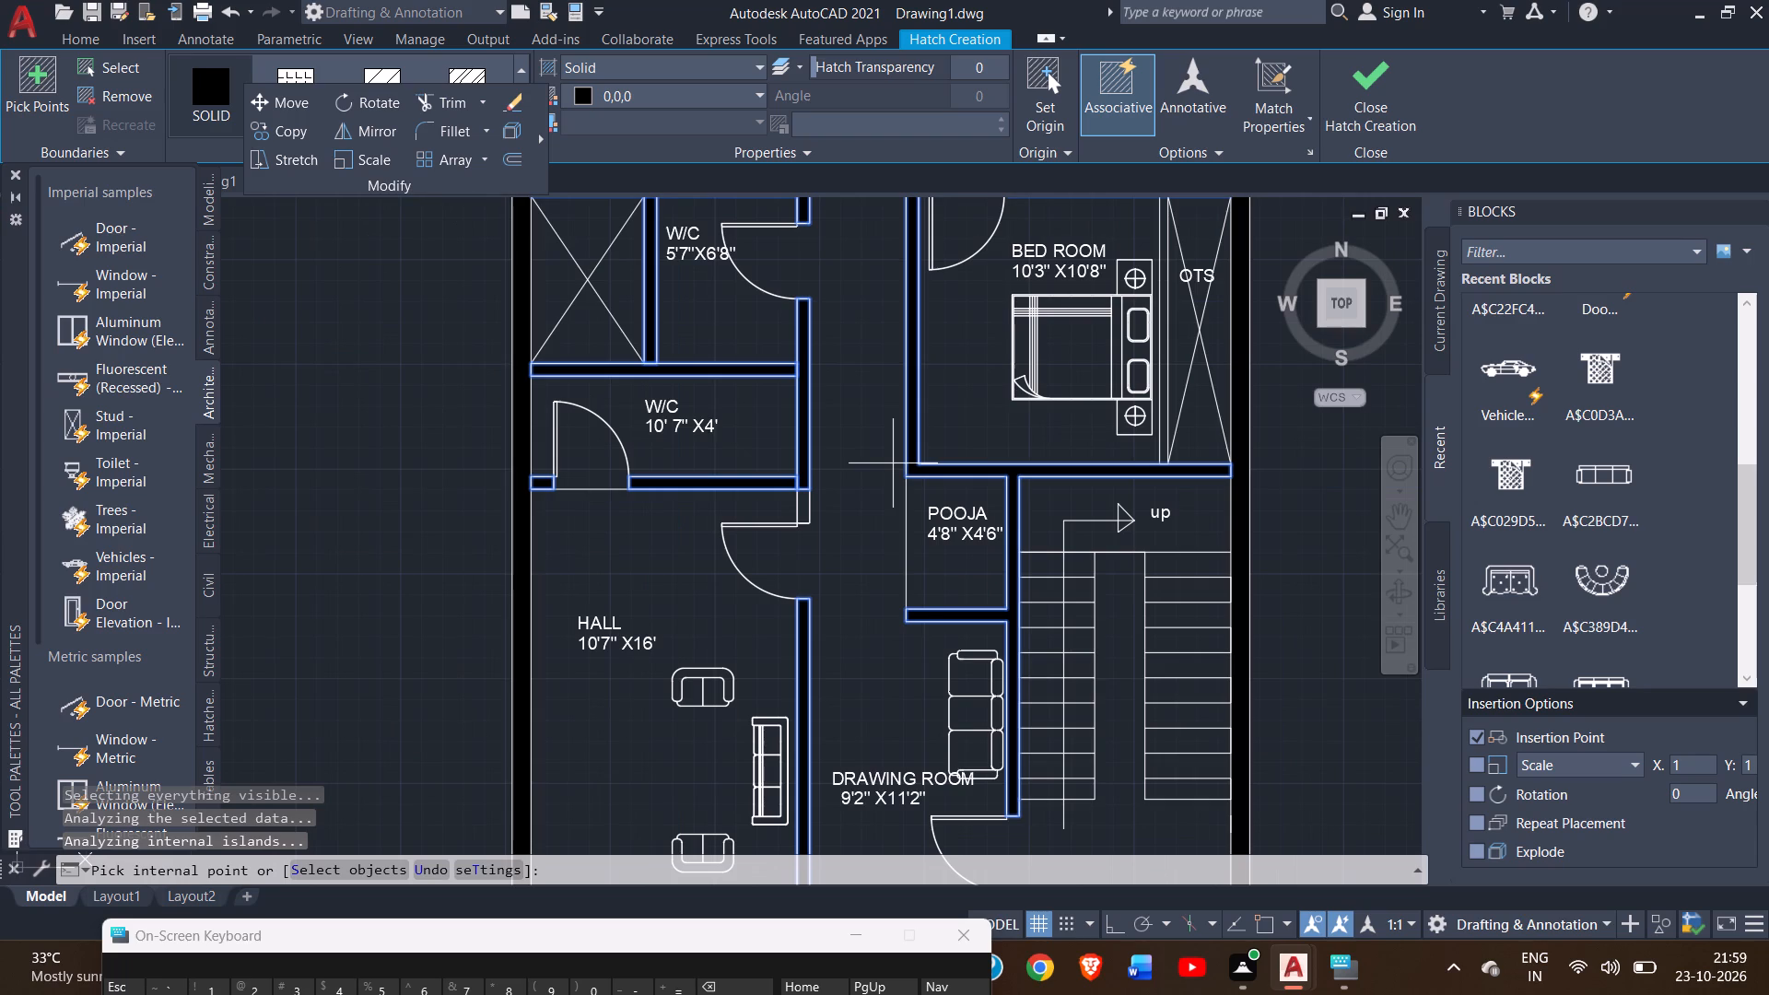
{"action": "scroll", "coordinate": [893, 463], "scroll_direction": "down", "scroll_amount": 1, "text": "ctrl"}
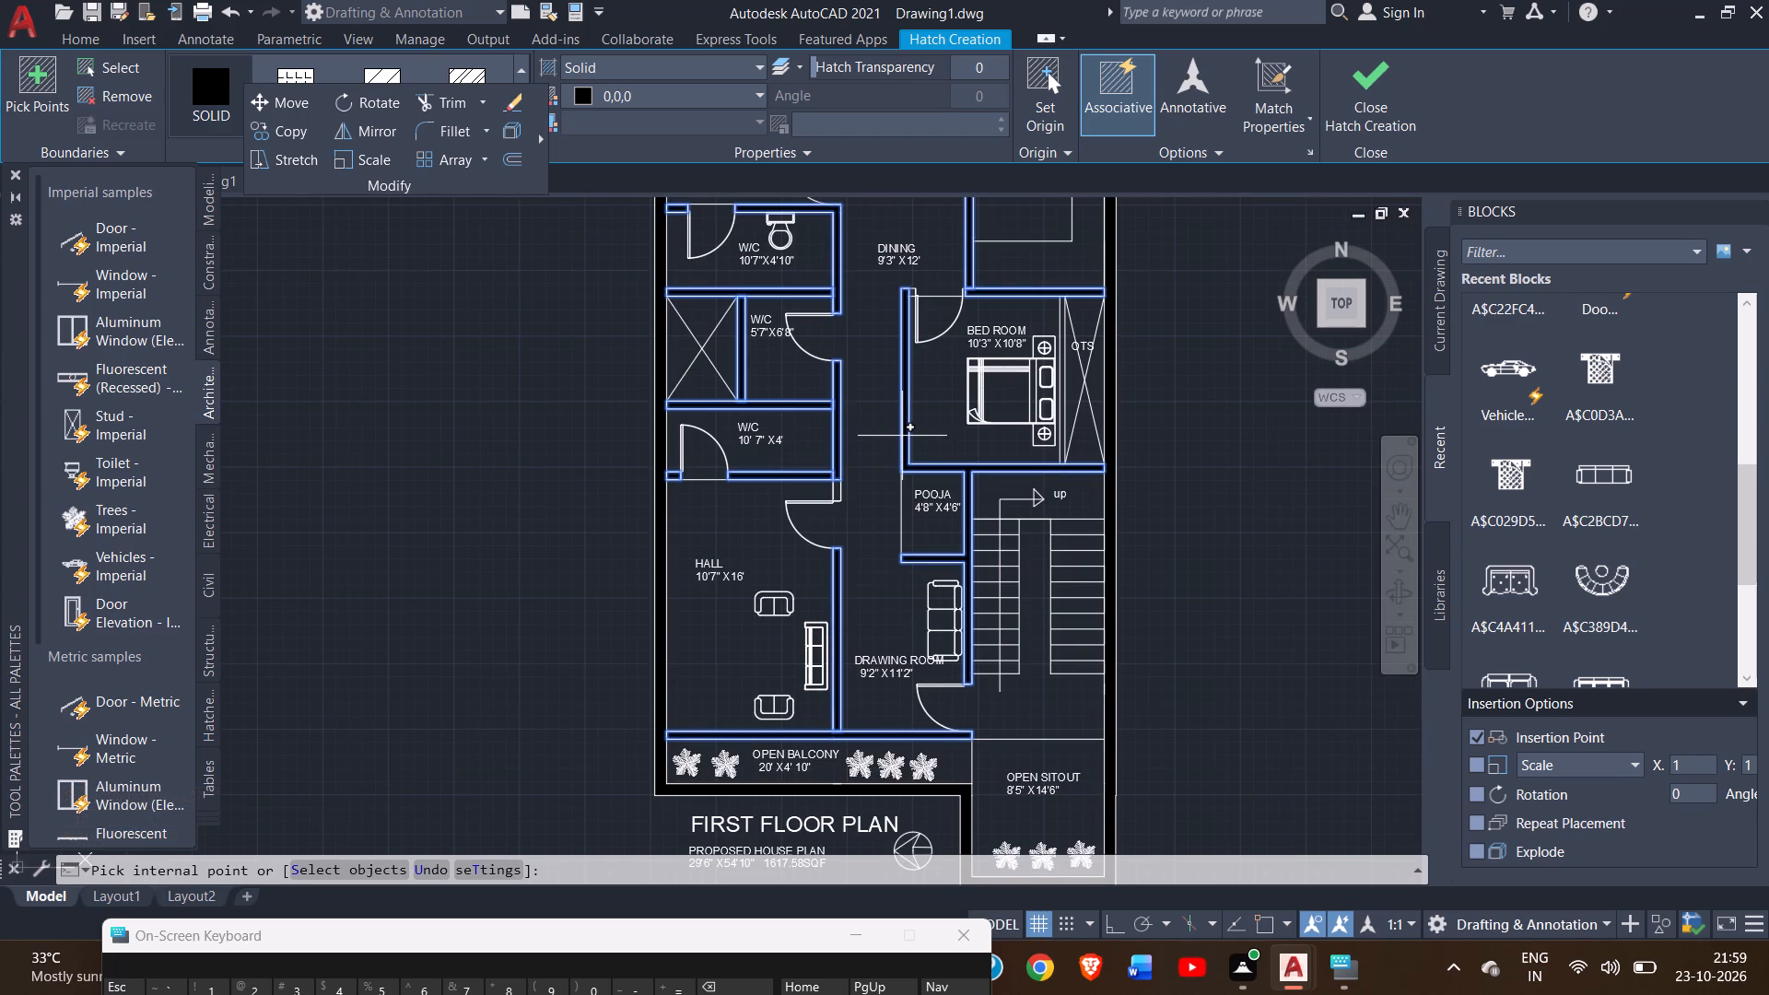
{"action": "scroll", "coordinate": [902, 436], "scroll_direction": "down", "scroll_amount": 1, "text": "ctrl"}
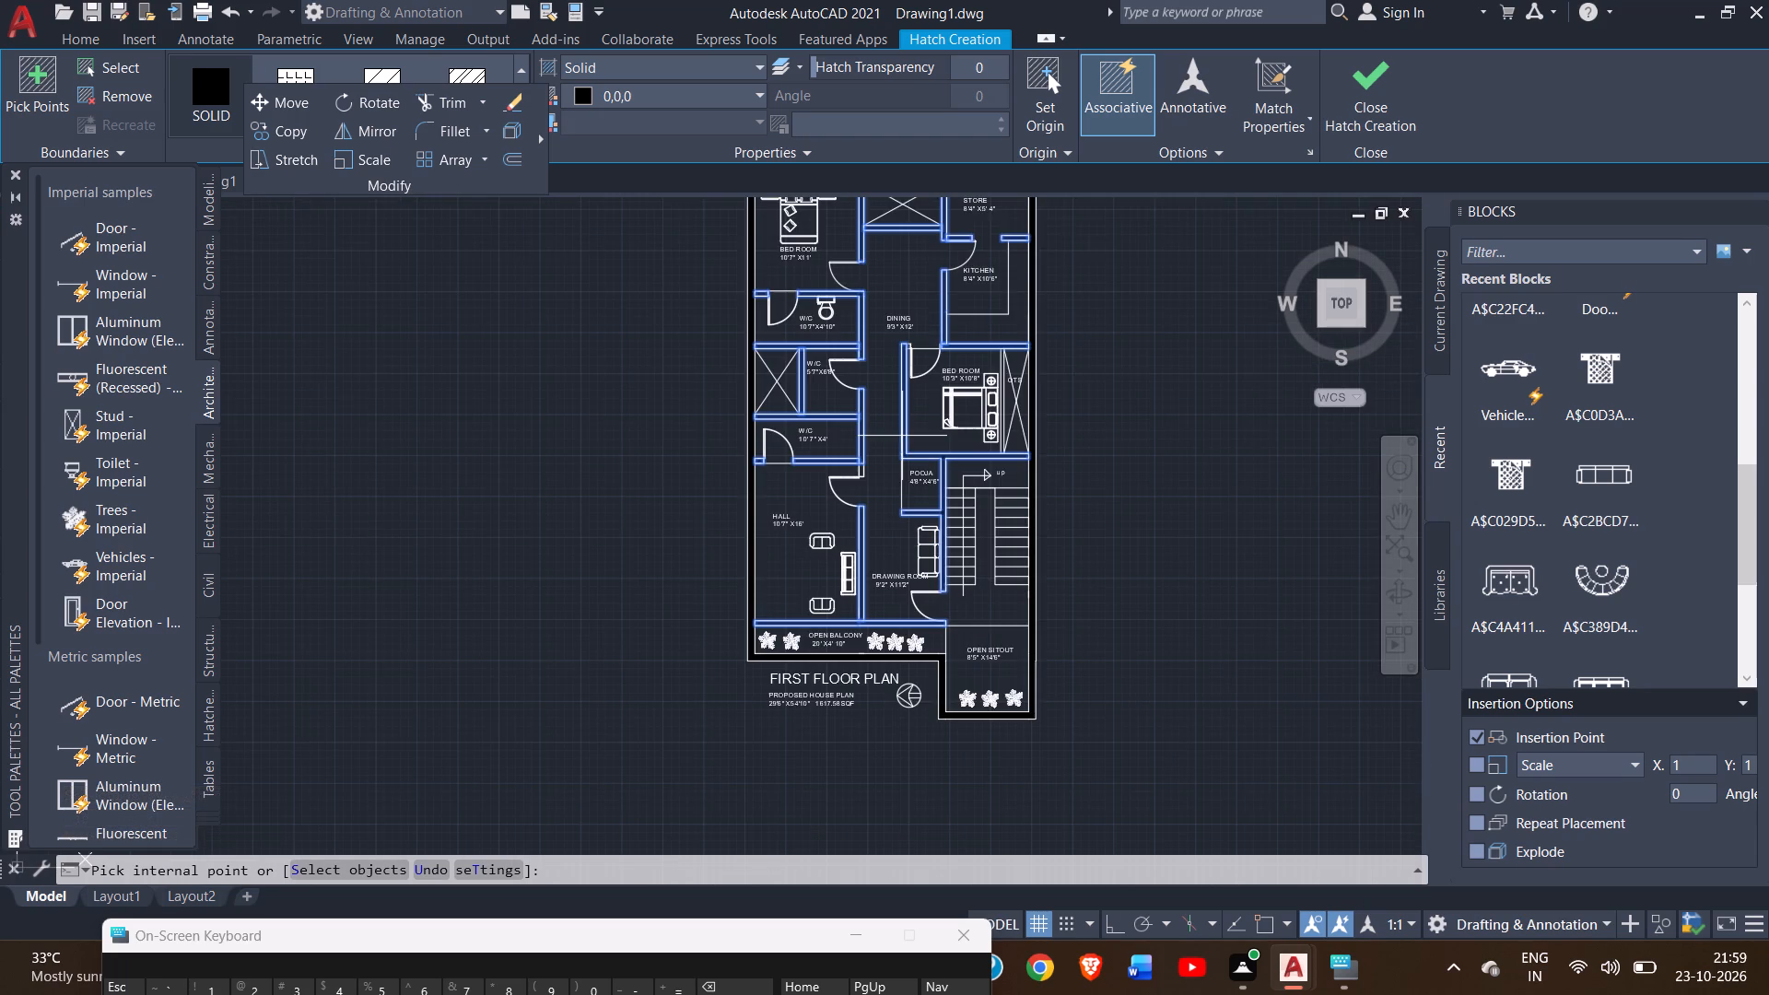
{"action": "scroll", "coordinate": [902, 436], "scroll_direction": "down", "scroll_amount": 1, "text": "ctrl"}
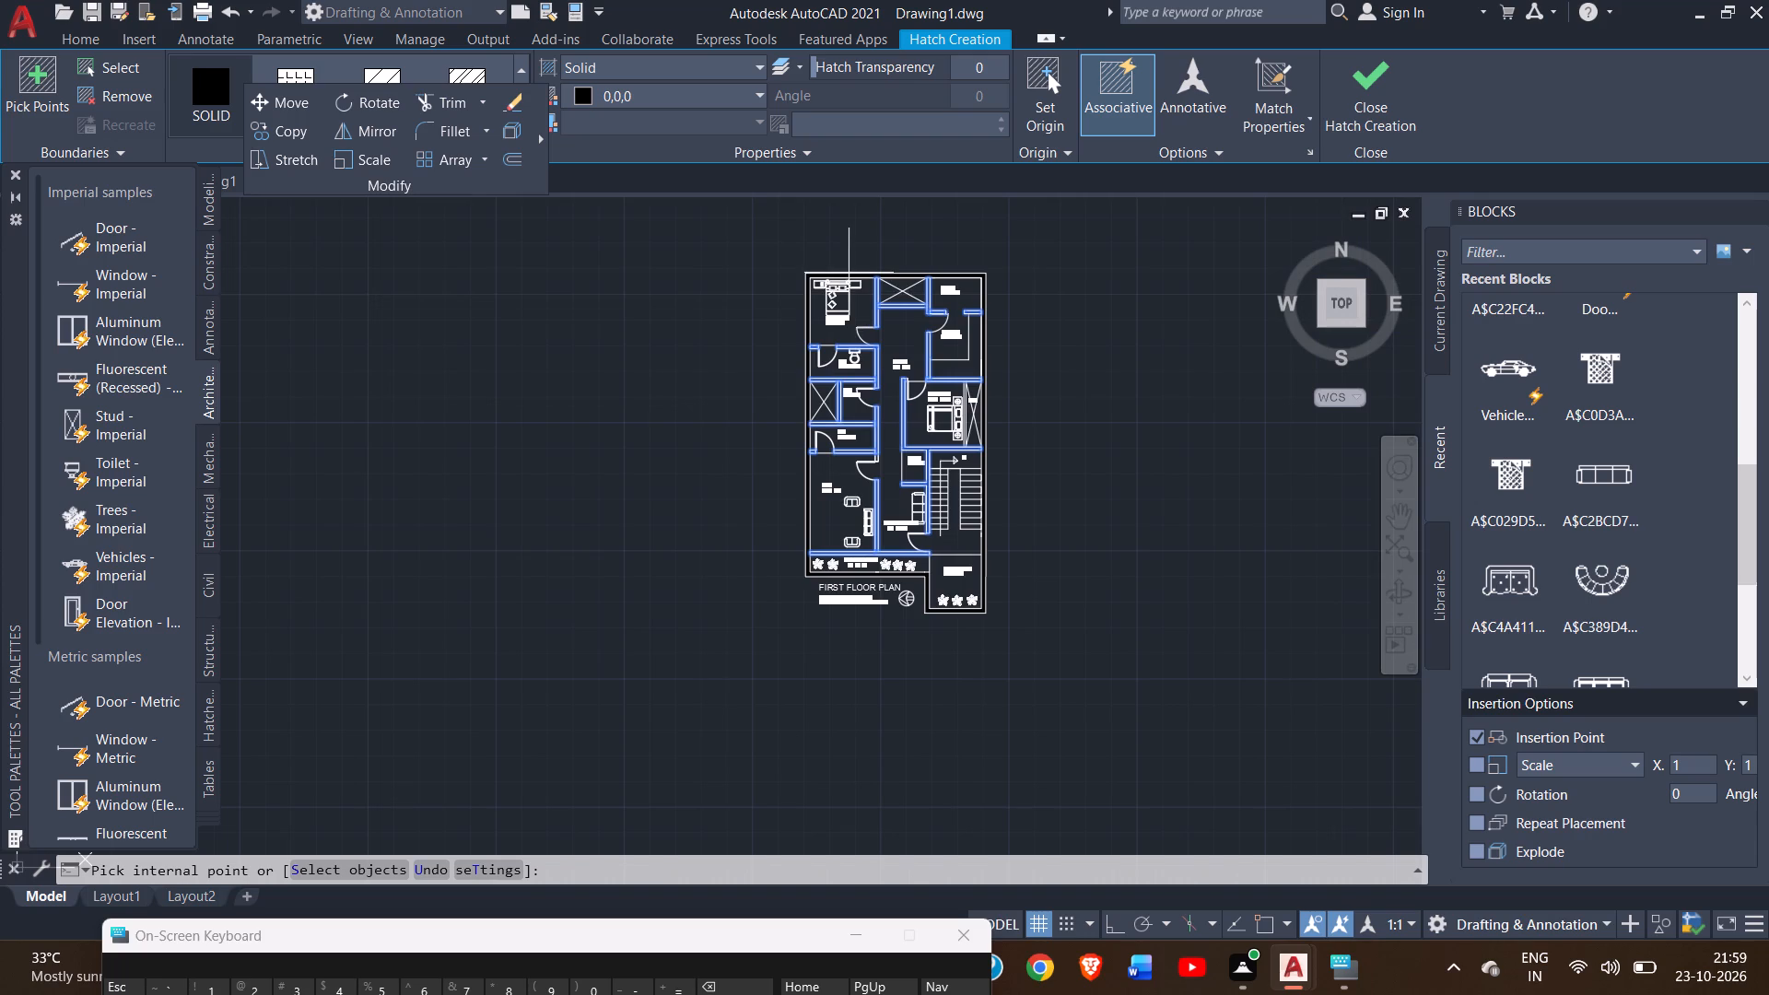
{"action": "scroll", "coordinate": [849, 273], "scroll_direction": "up", "scroll_amount": 4, "text": "ctrl"}
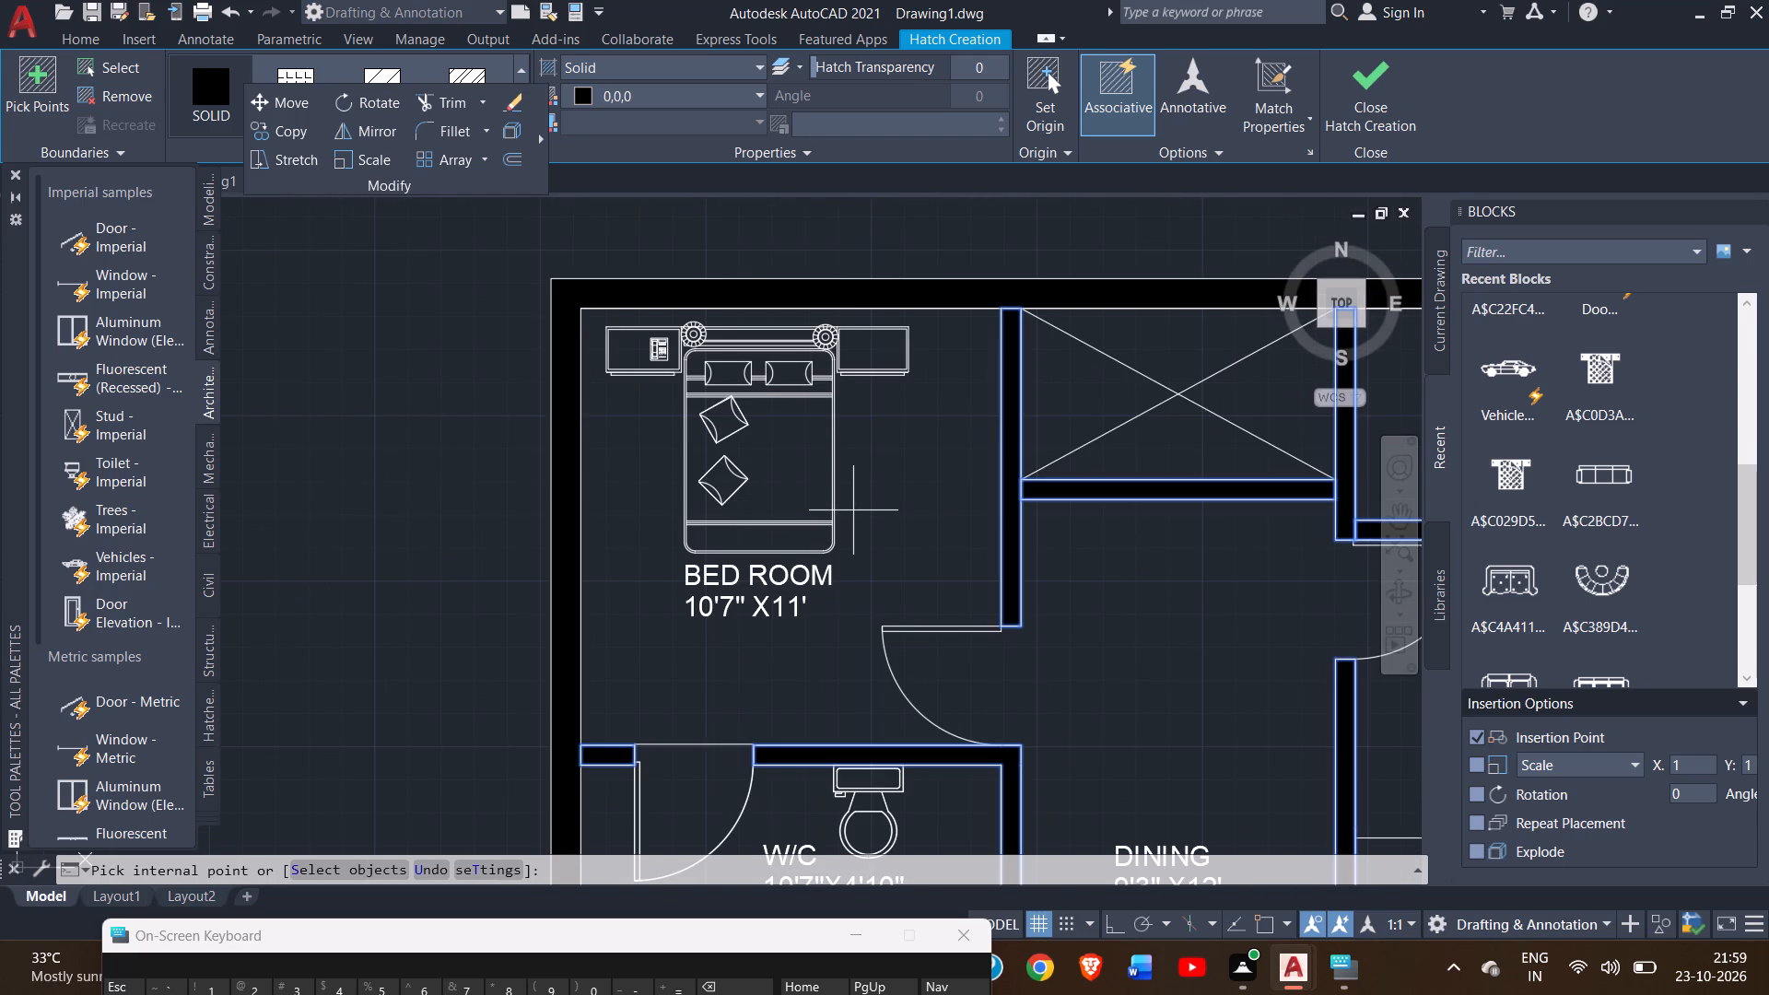
{"action": "scroll", "coordinate": [853, 510], "scroll_direction": "down", "scroll_amount": 1, "text": "ctrl"}
{"action": "scroll", "coordinate": [1029, 517], "scroll_direction": "down", "scroll_amount": 1, "text": "ctrl"}
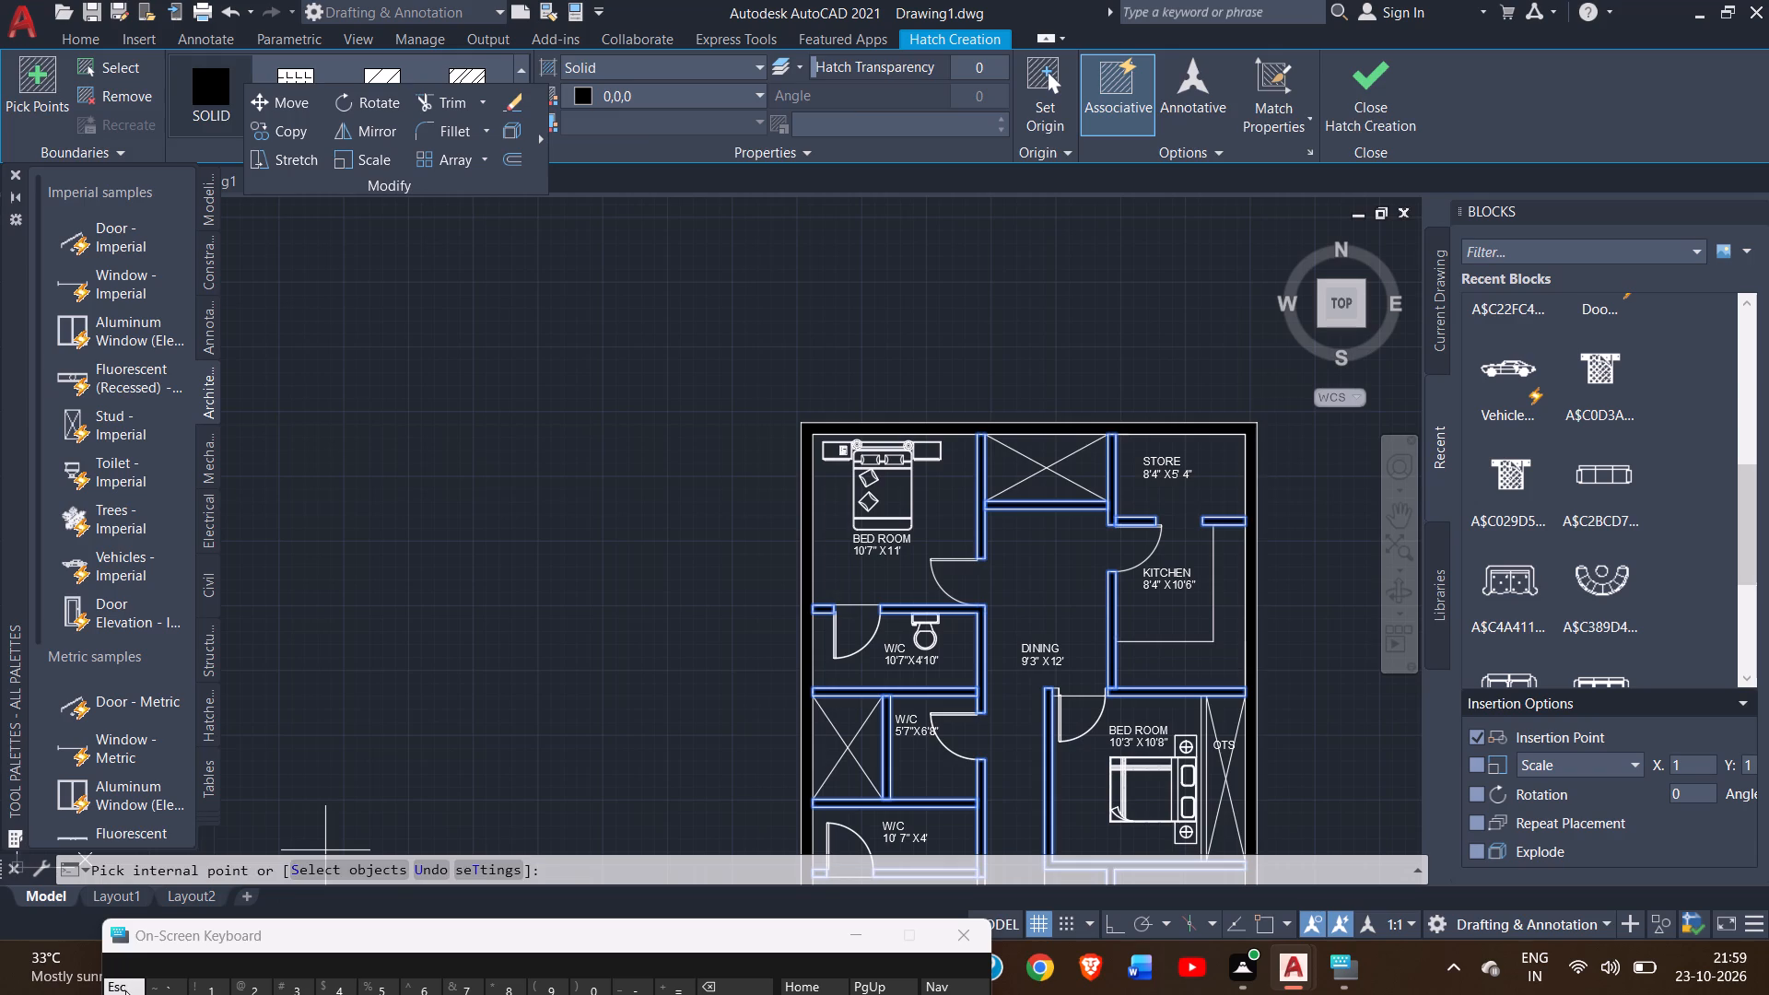
{"action": "key", "text": "Escape"}
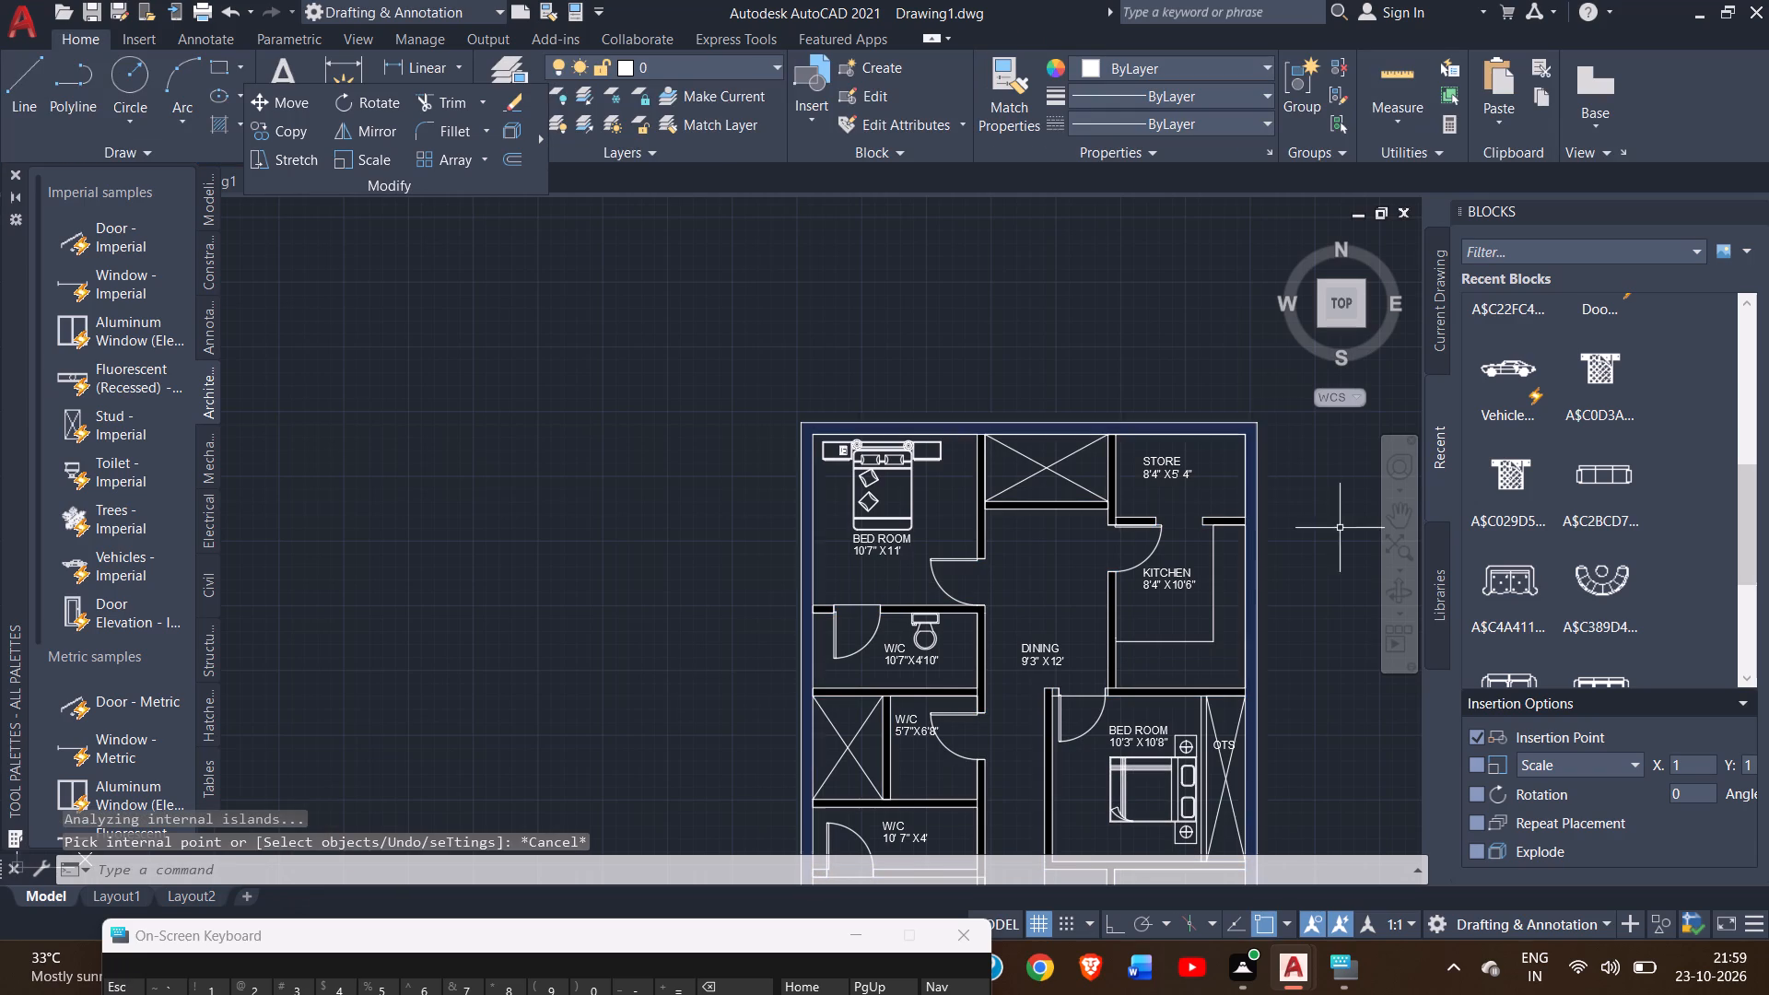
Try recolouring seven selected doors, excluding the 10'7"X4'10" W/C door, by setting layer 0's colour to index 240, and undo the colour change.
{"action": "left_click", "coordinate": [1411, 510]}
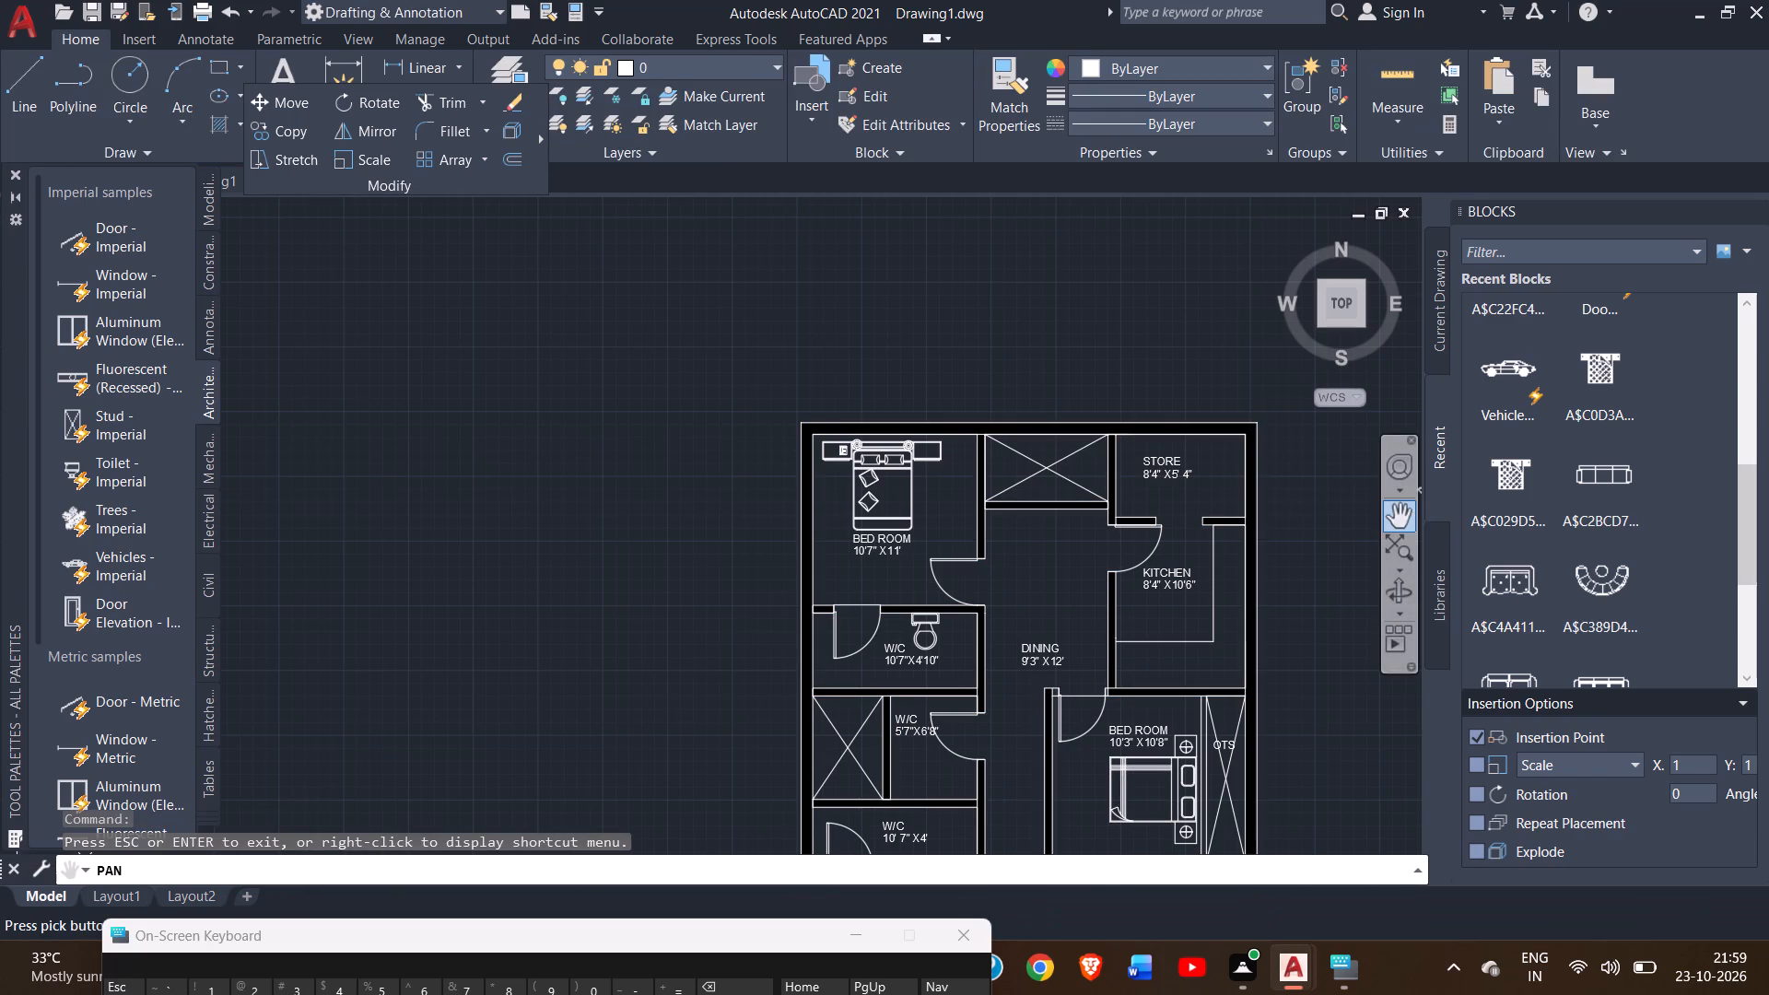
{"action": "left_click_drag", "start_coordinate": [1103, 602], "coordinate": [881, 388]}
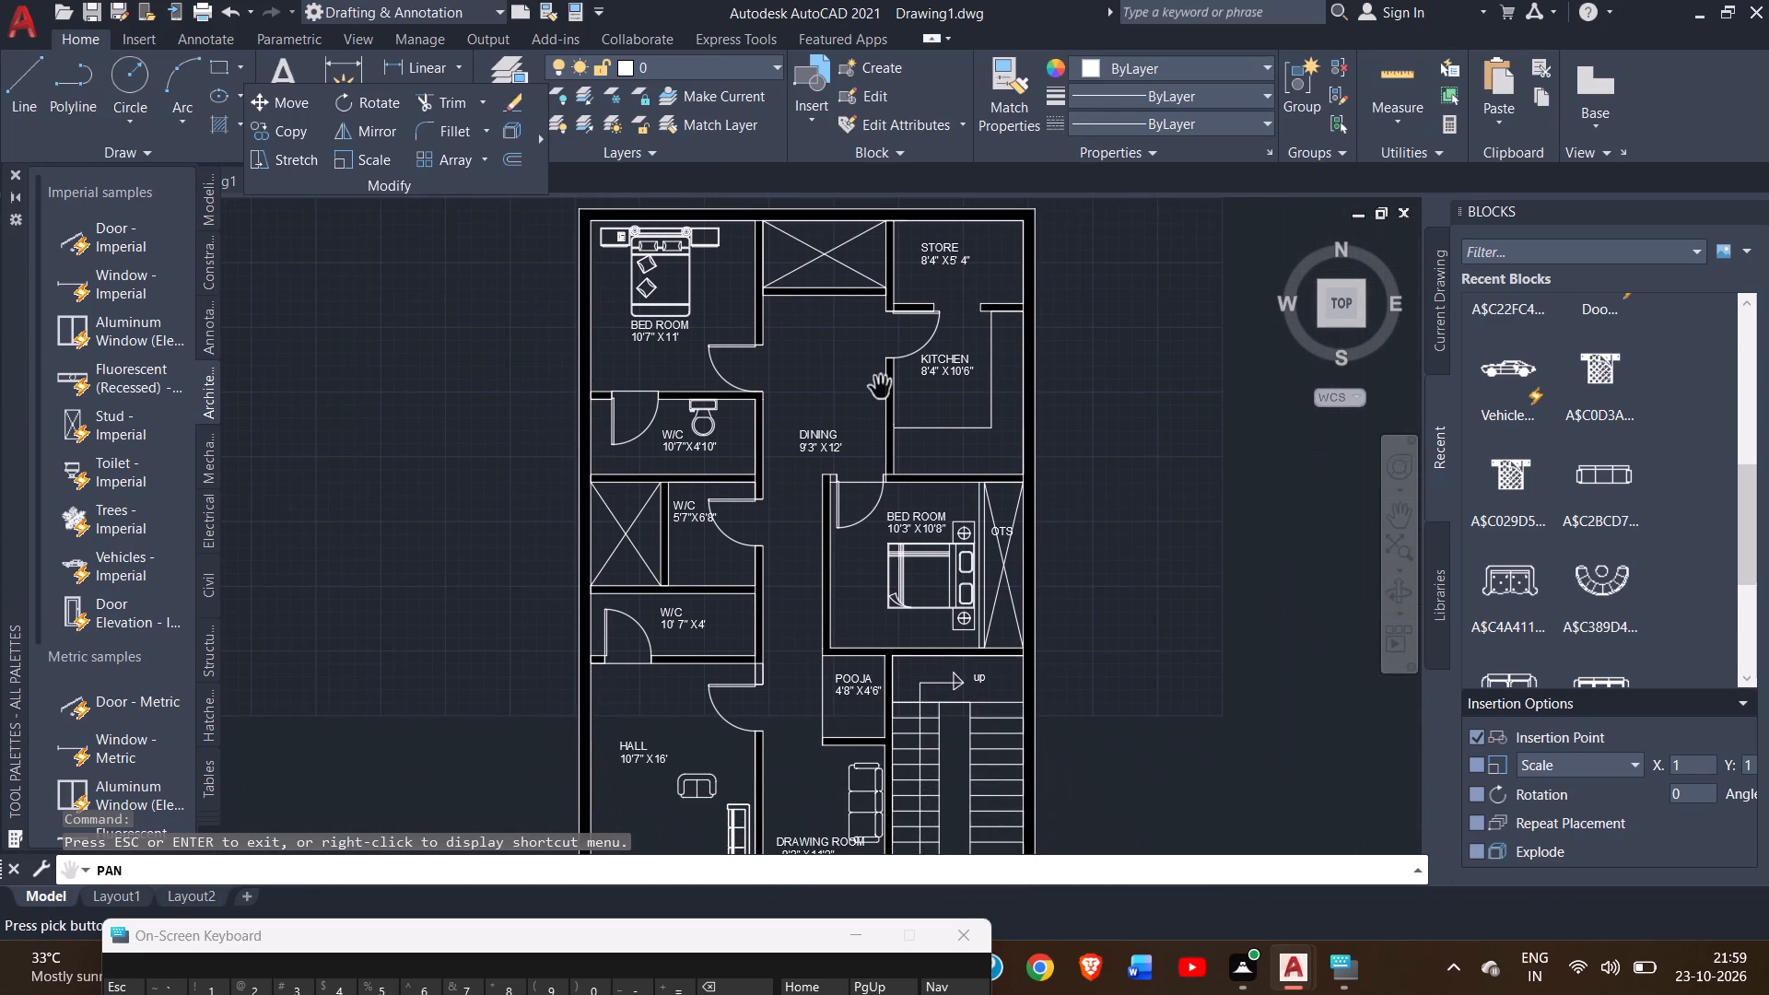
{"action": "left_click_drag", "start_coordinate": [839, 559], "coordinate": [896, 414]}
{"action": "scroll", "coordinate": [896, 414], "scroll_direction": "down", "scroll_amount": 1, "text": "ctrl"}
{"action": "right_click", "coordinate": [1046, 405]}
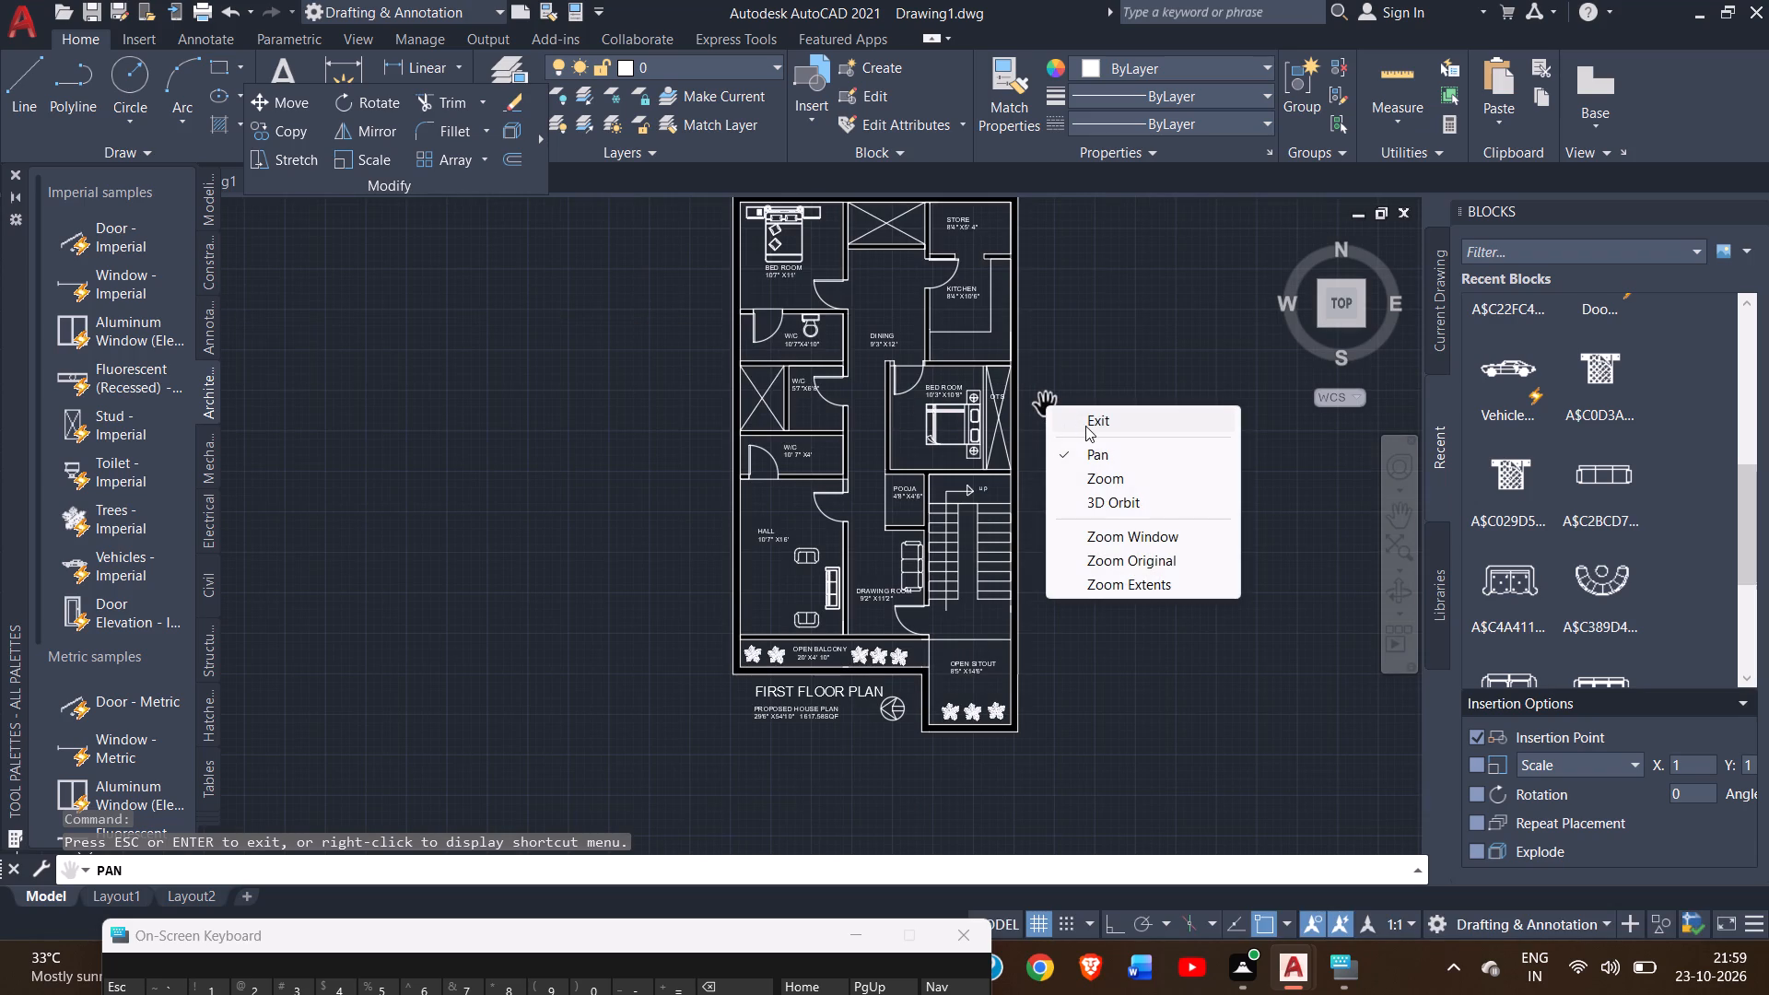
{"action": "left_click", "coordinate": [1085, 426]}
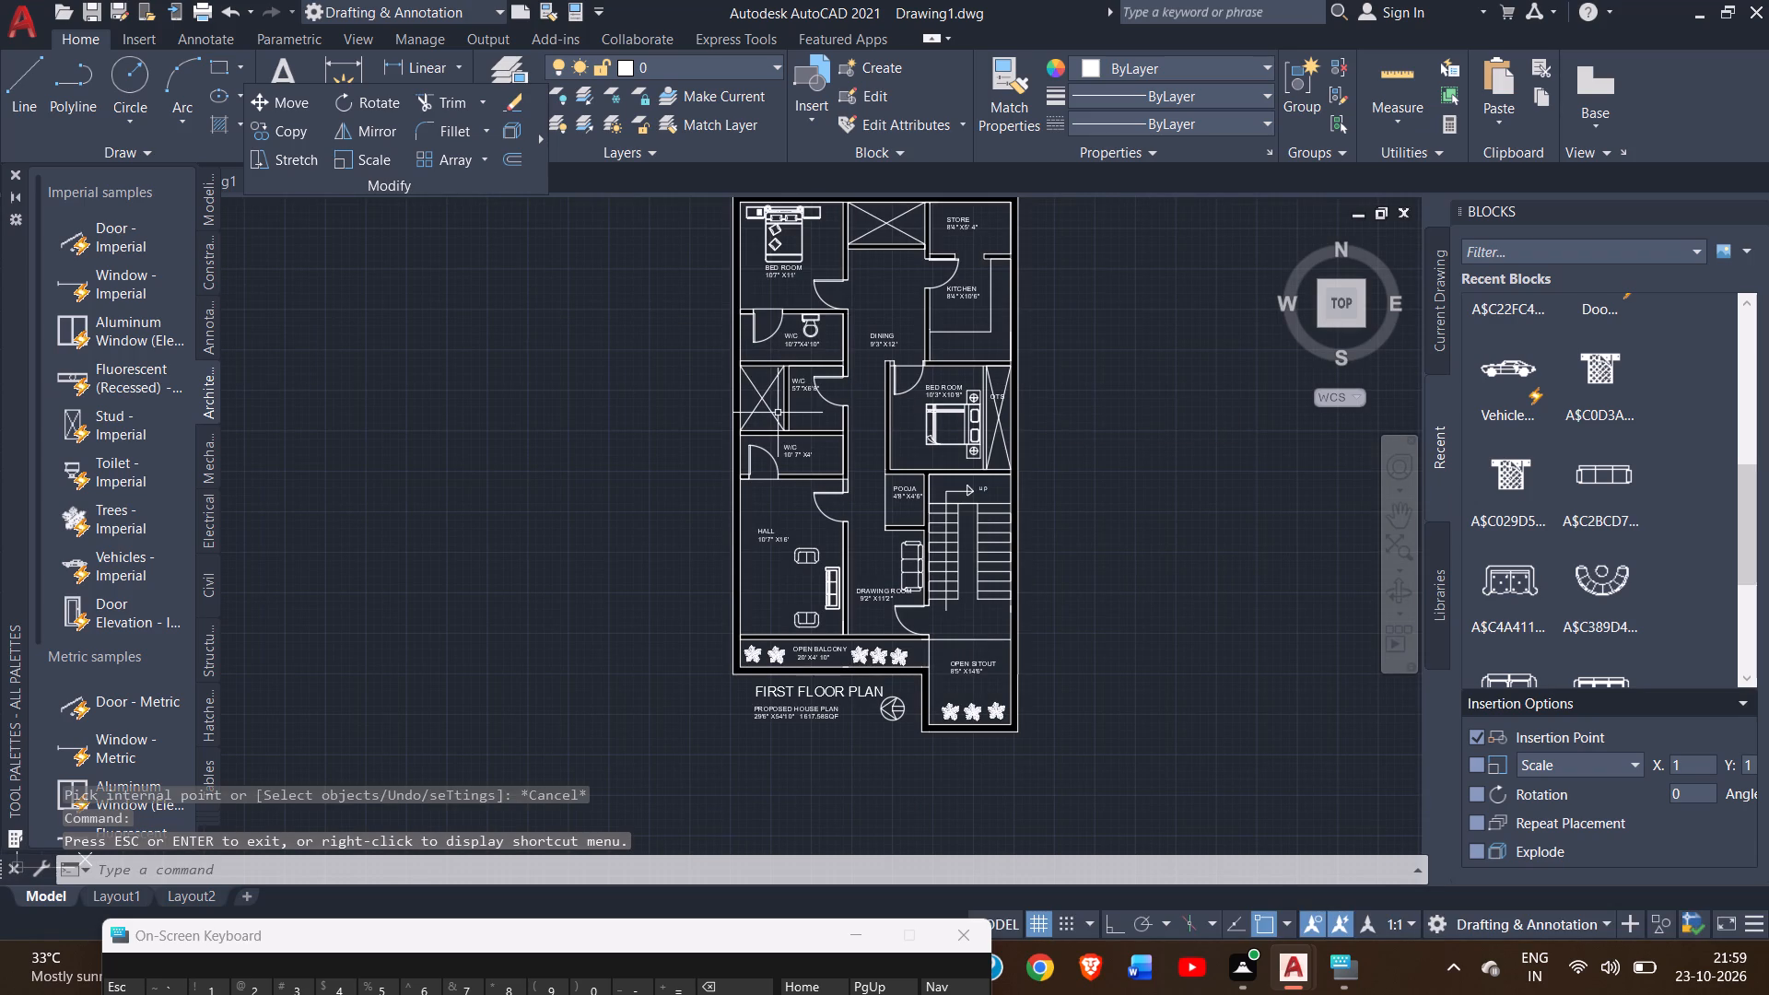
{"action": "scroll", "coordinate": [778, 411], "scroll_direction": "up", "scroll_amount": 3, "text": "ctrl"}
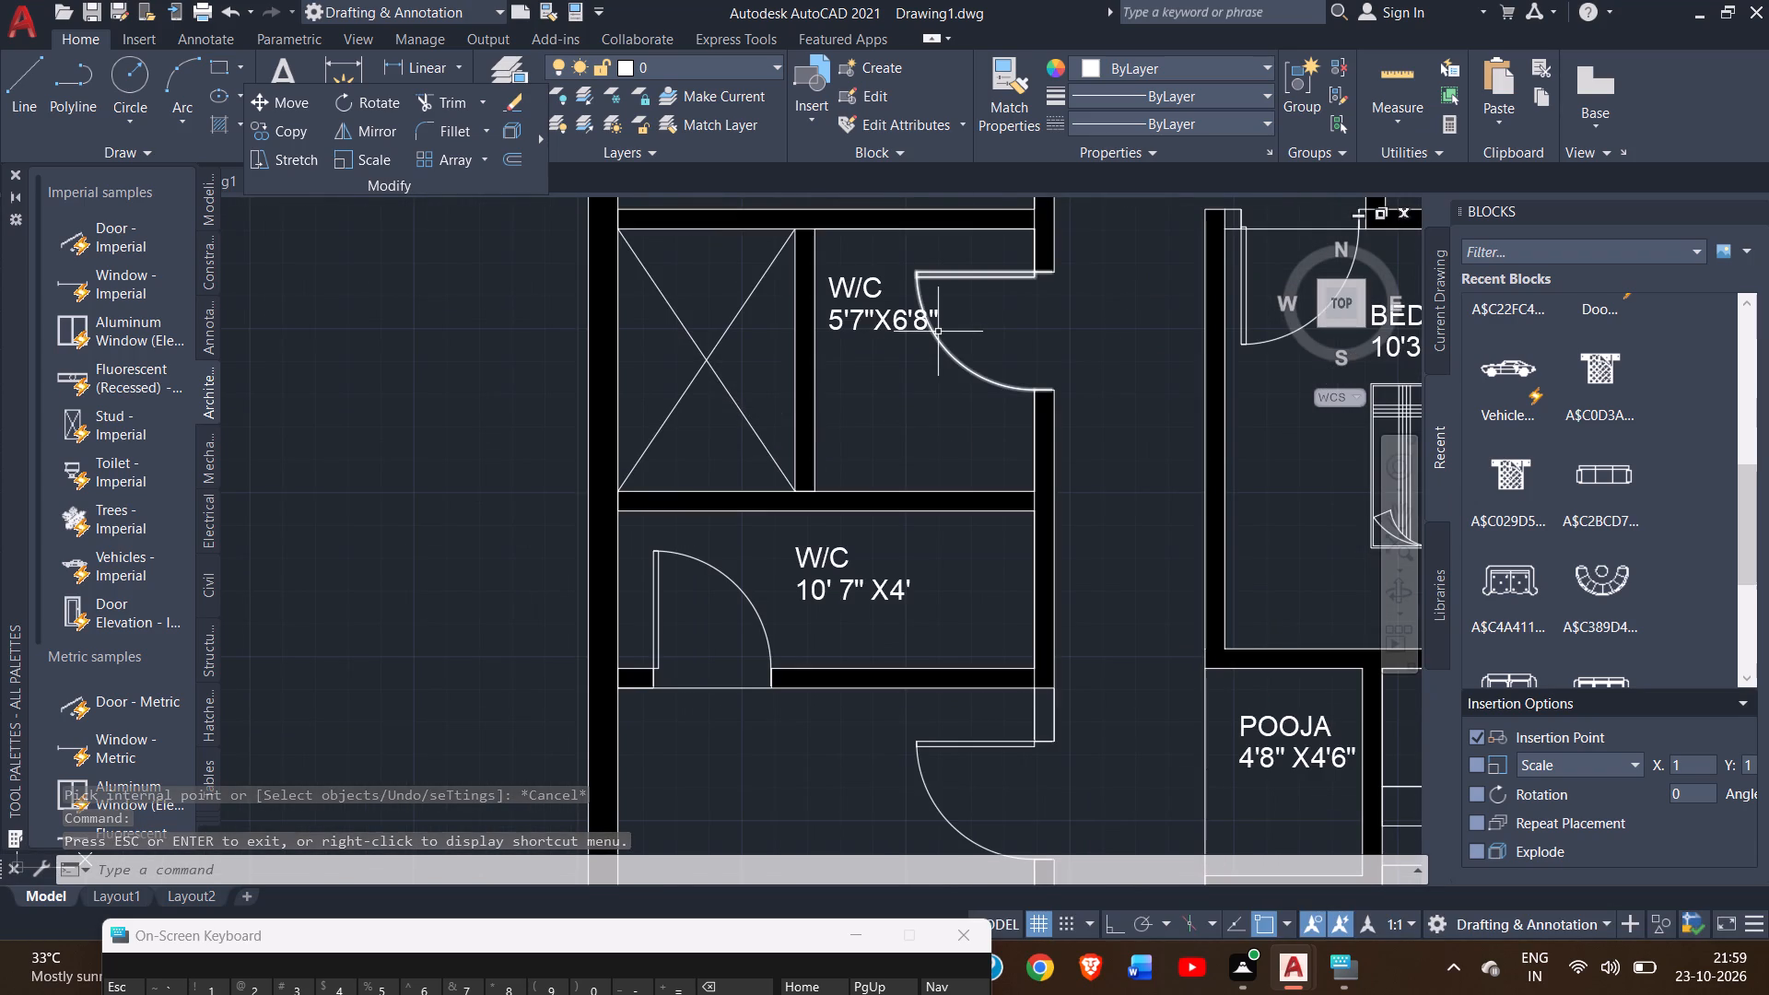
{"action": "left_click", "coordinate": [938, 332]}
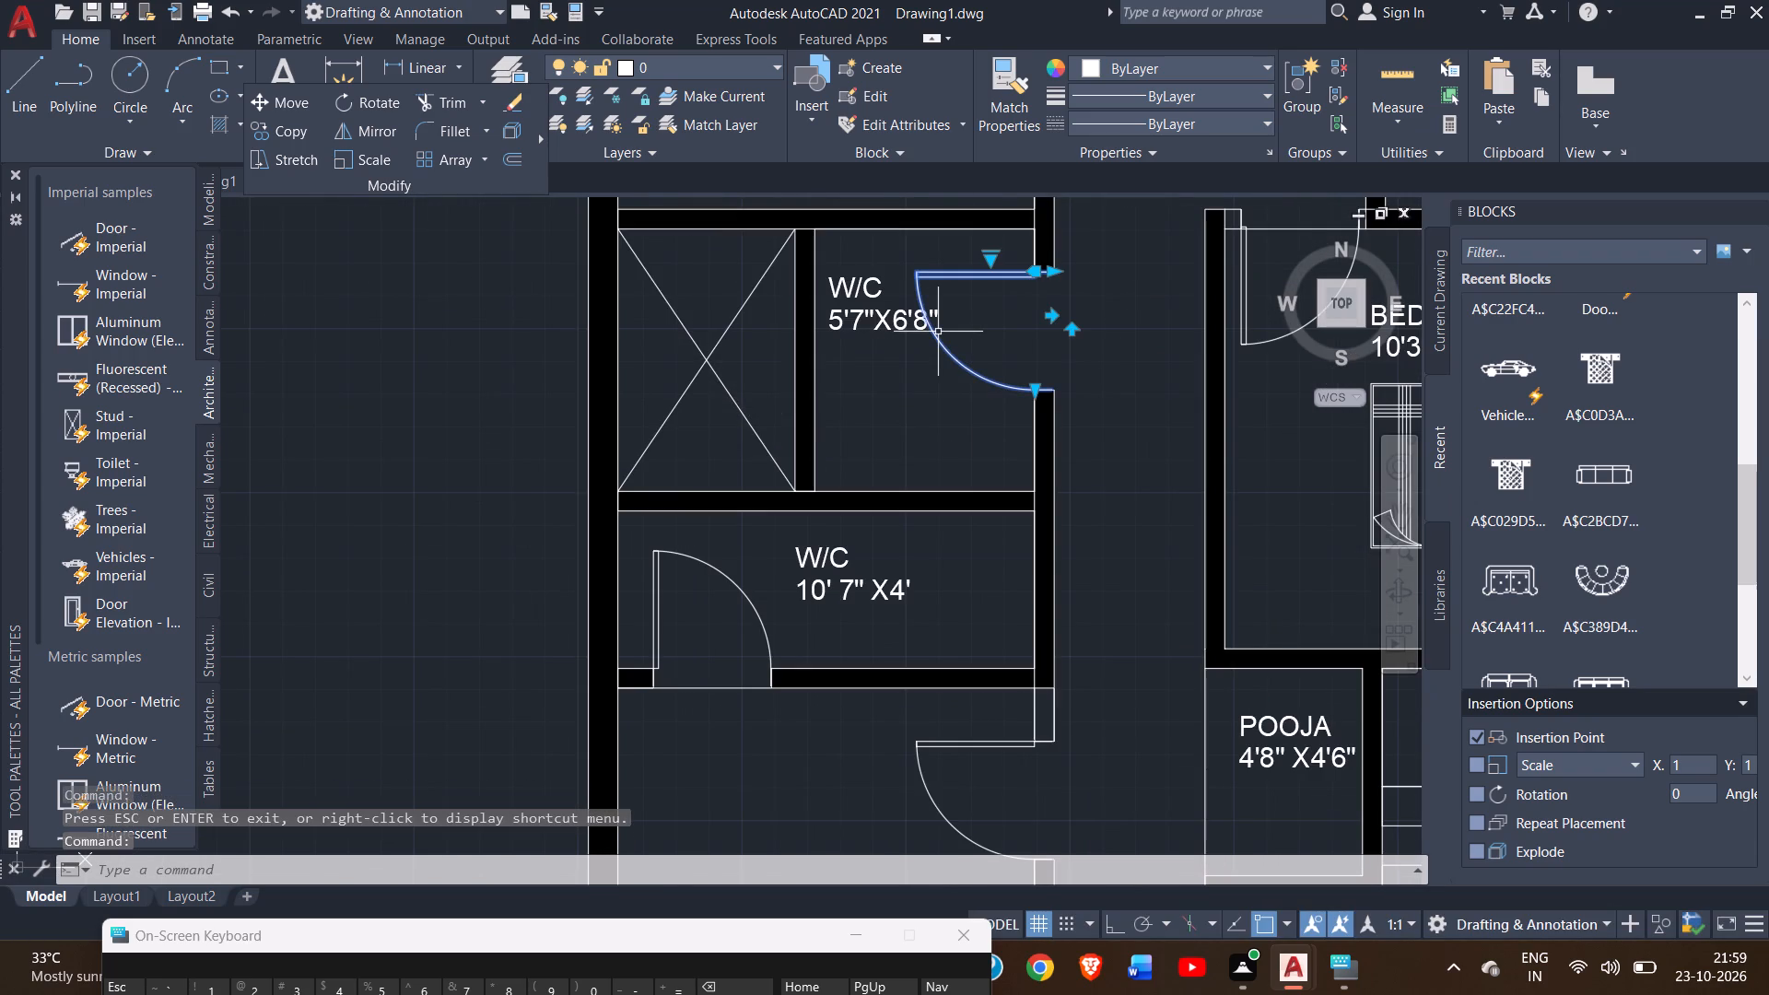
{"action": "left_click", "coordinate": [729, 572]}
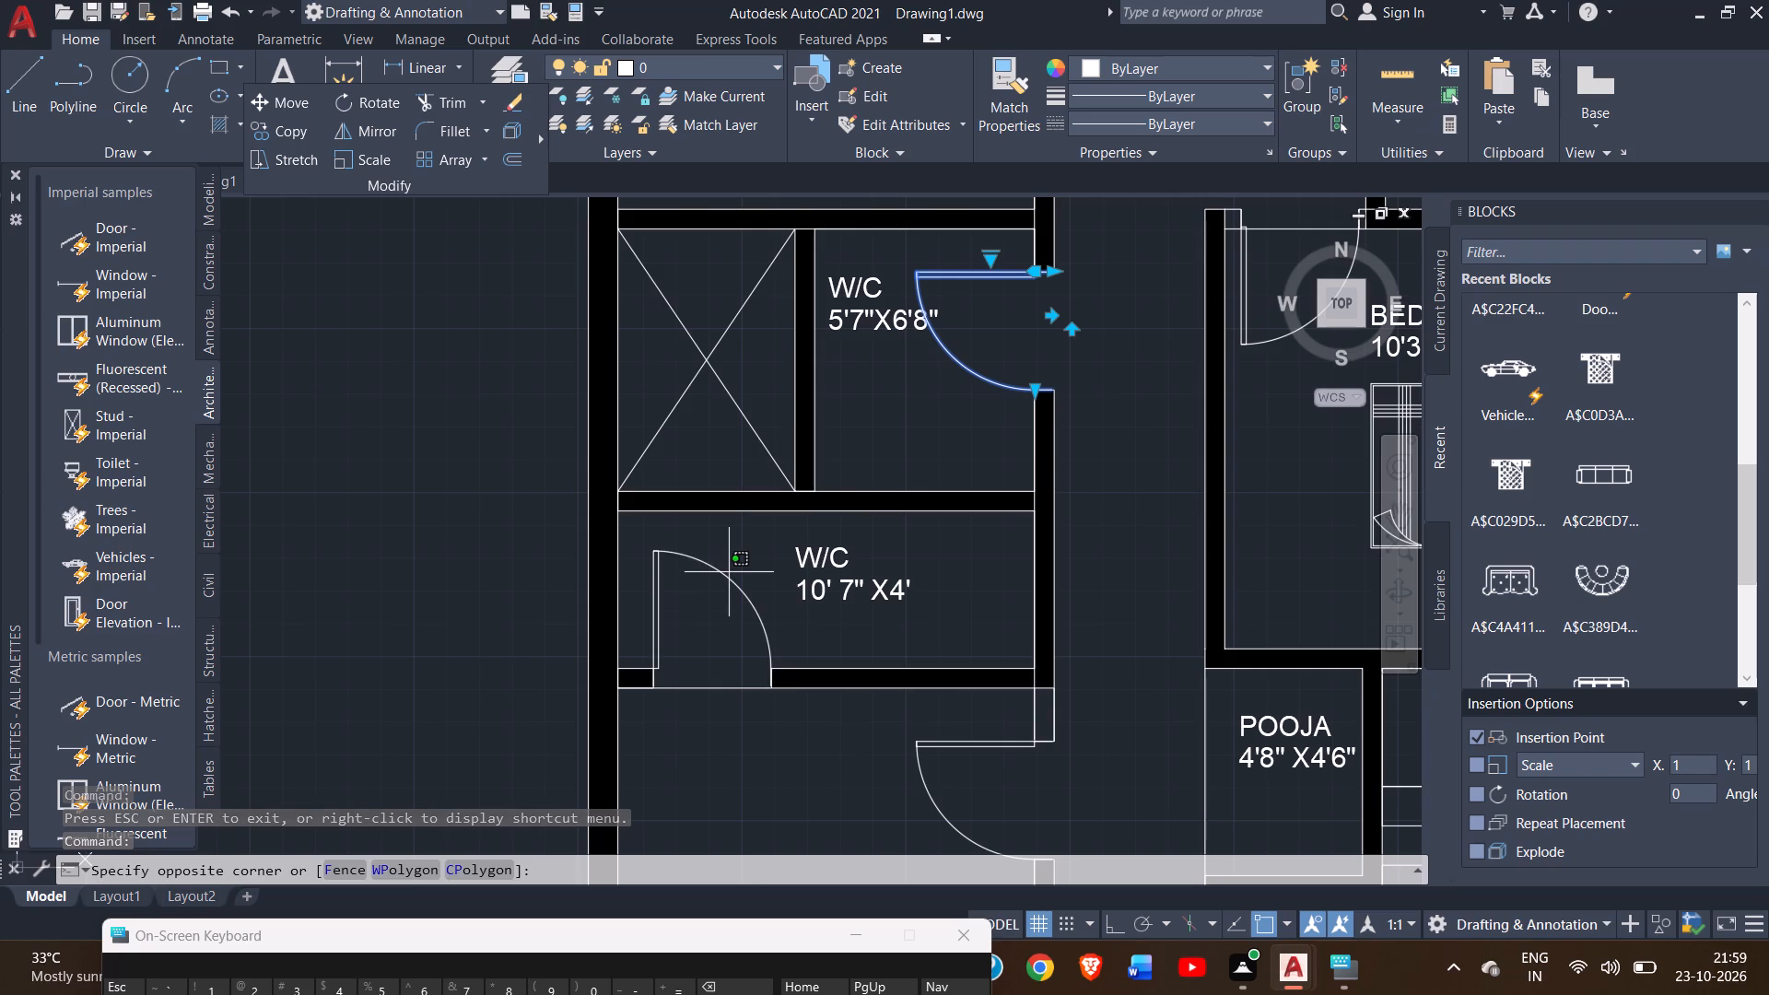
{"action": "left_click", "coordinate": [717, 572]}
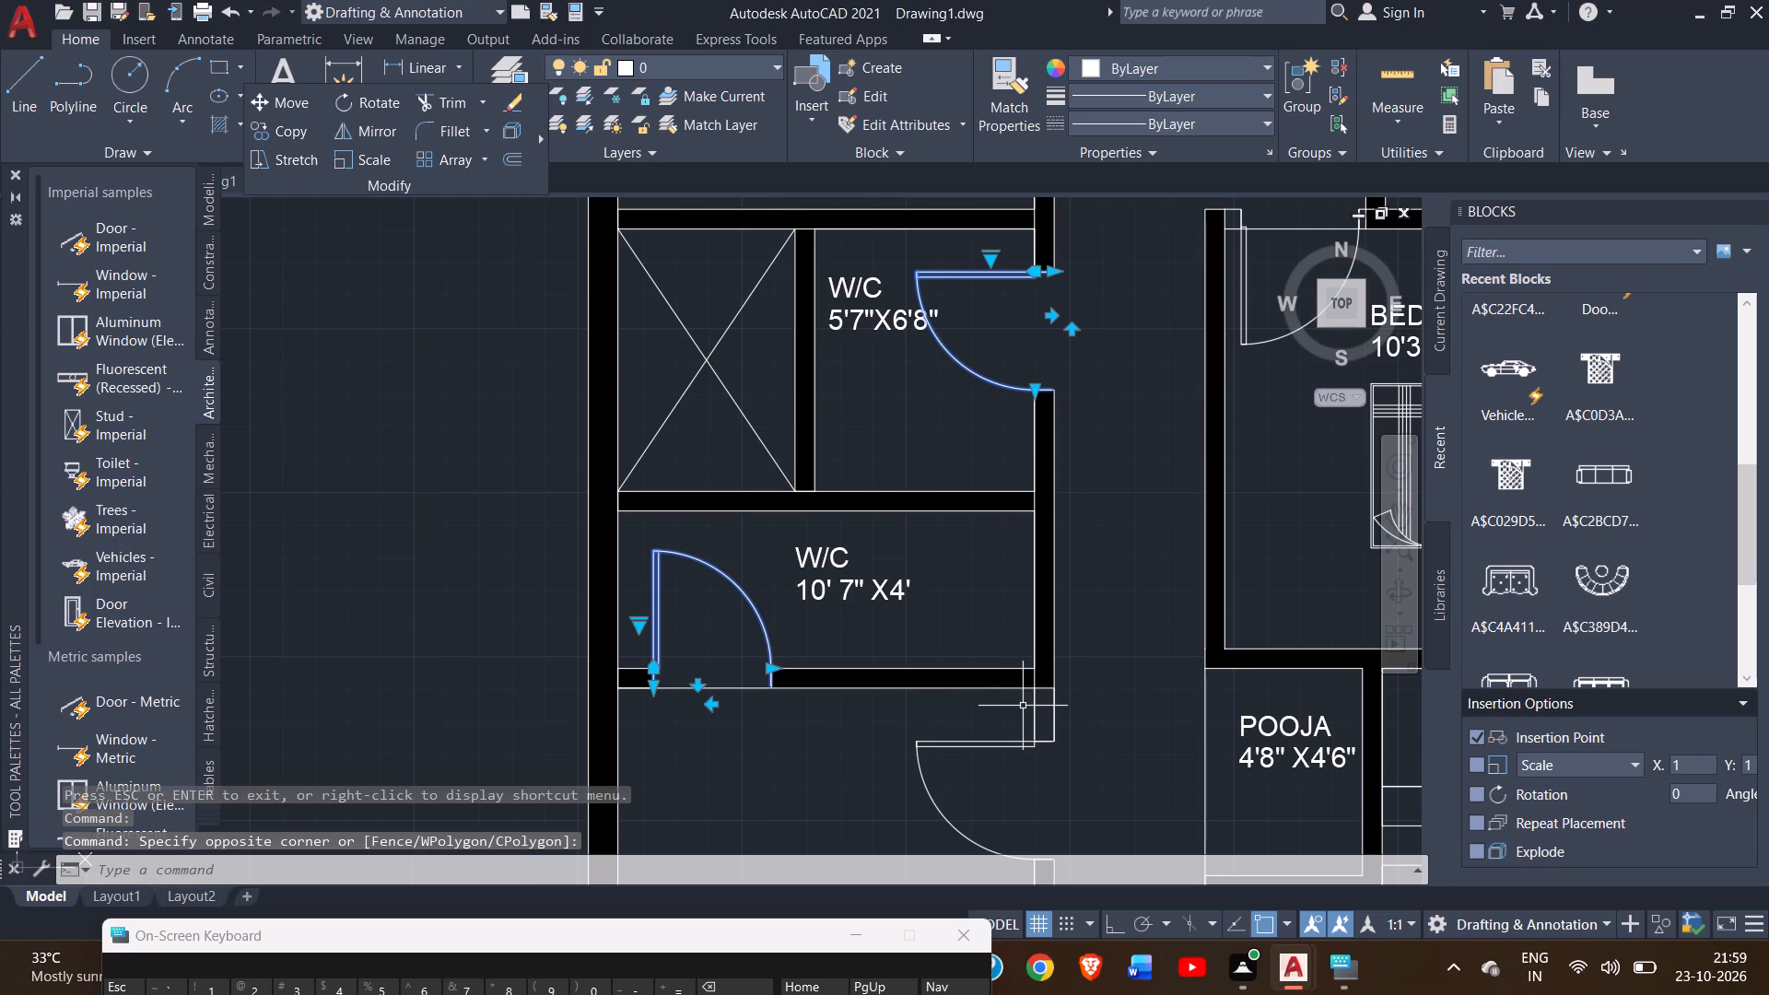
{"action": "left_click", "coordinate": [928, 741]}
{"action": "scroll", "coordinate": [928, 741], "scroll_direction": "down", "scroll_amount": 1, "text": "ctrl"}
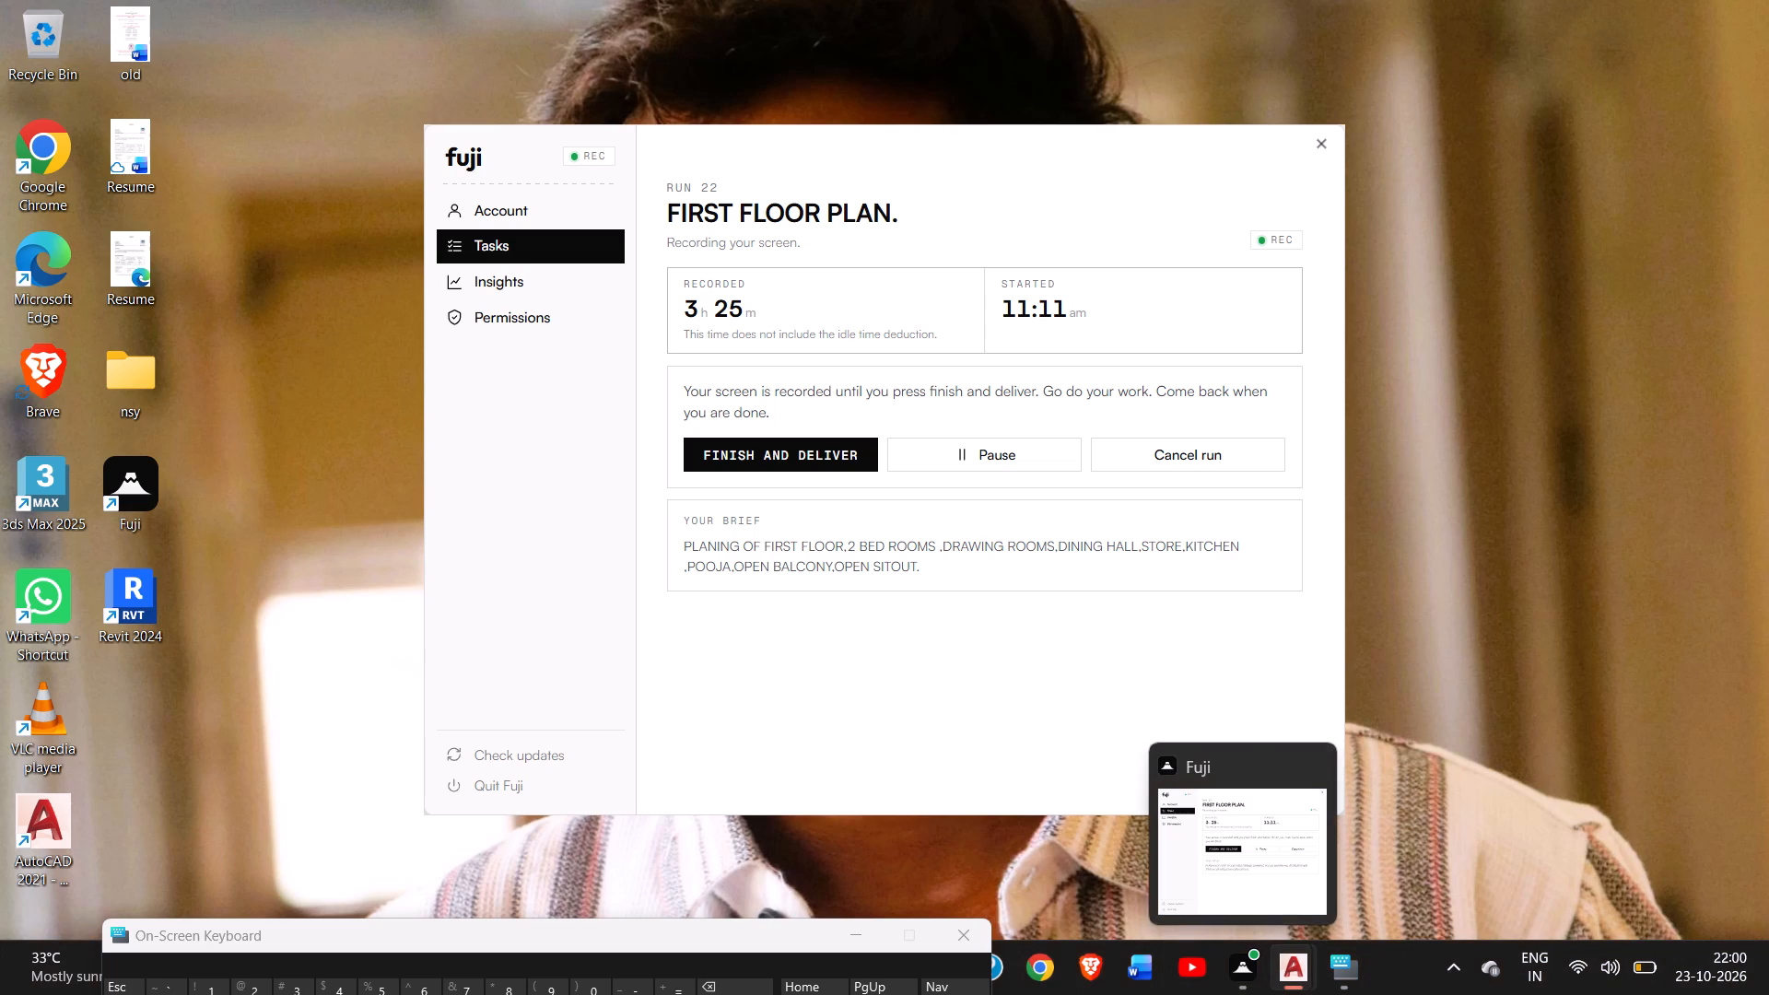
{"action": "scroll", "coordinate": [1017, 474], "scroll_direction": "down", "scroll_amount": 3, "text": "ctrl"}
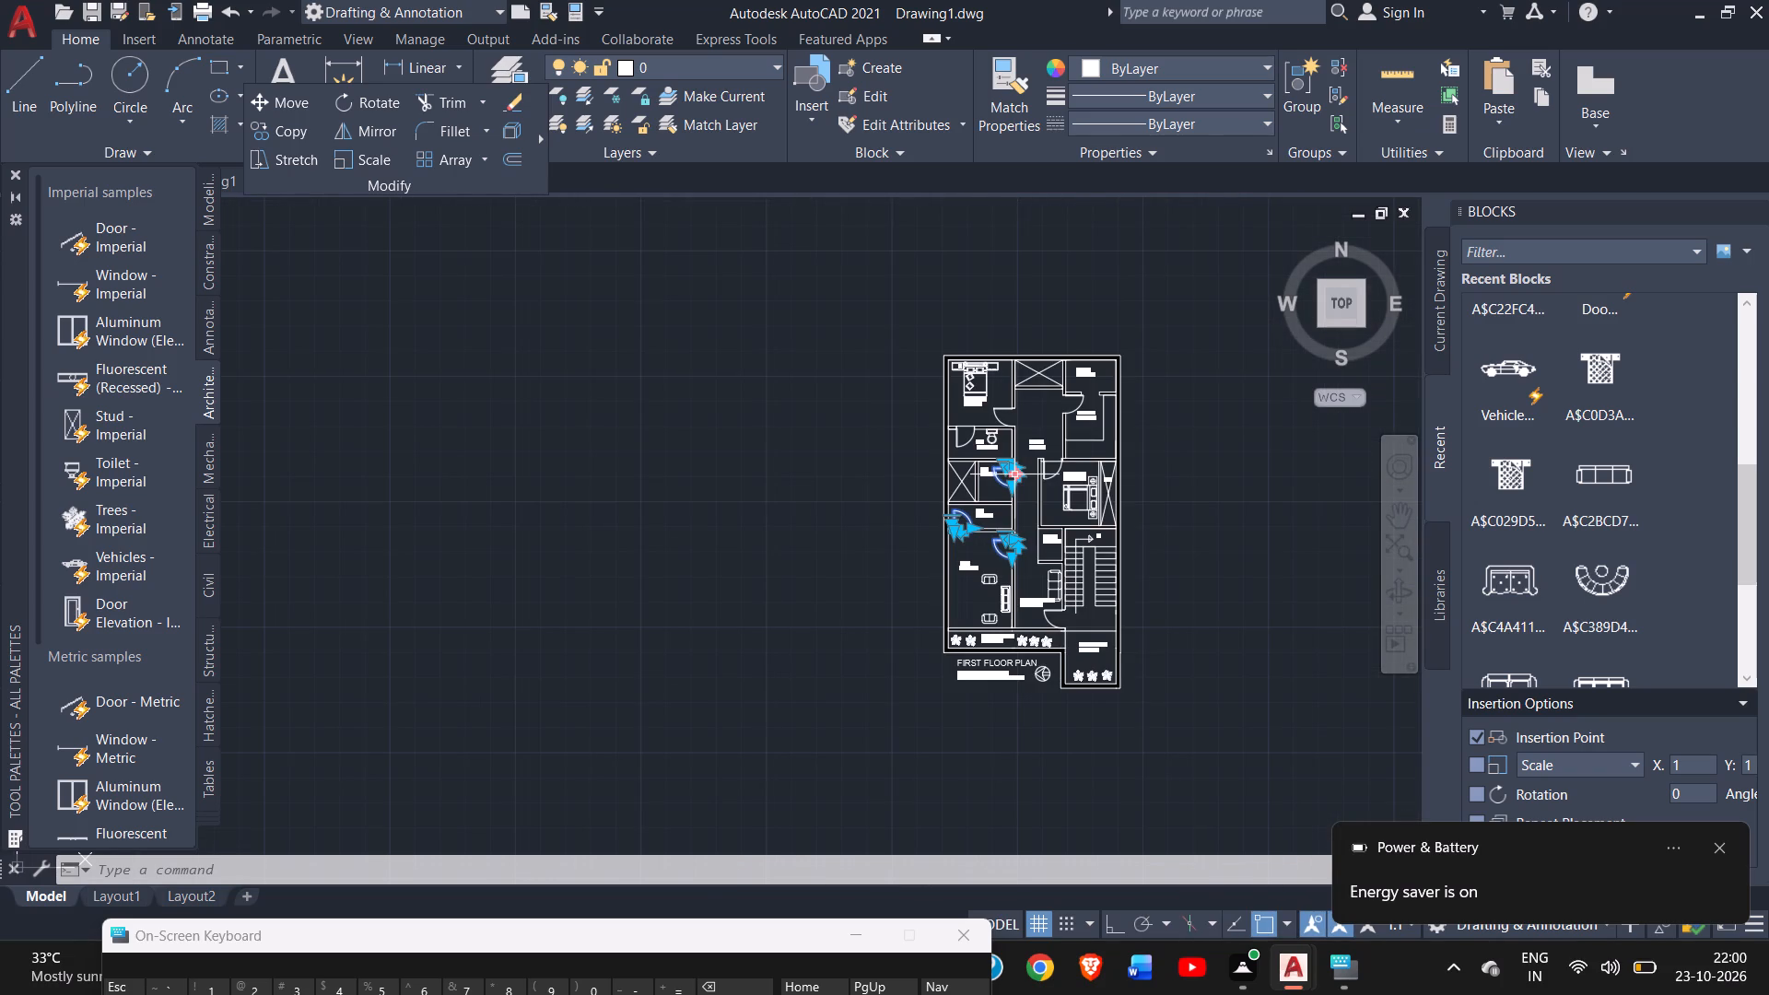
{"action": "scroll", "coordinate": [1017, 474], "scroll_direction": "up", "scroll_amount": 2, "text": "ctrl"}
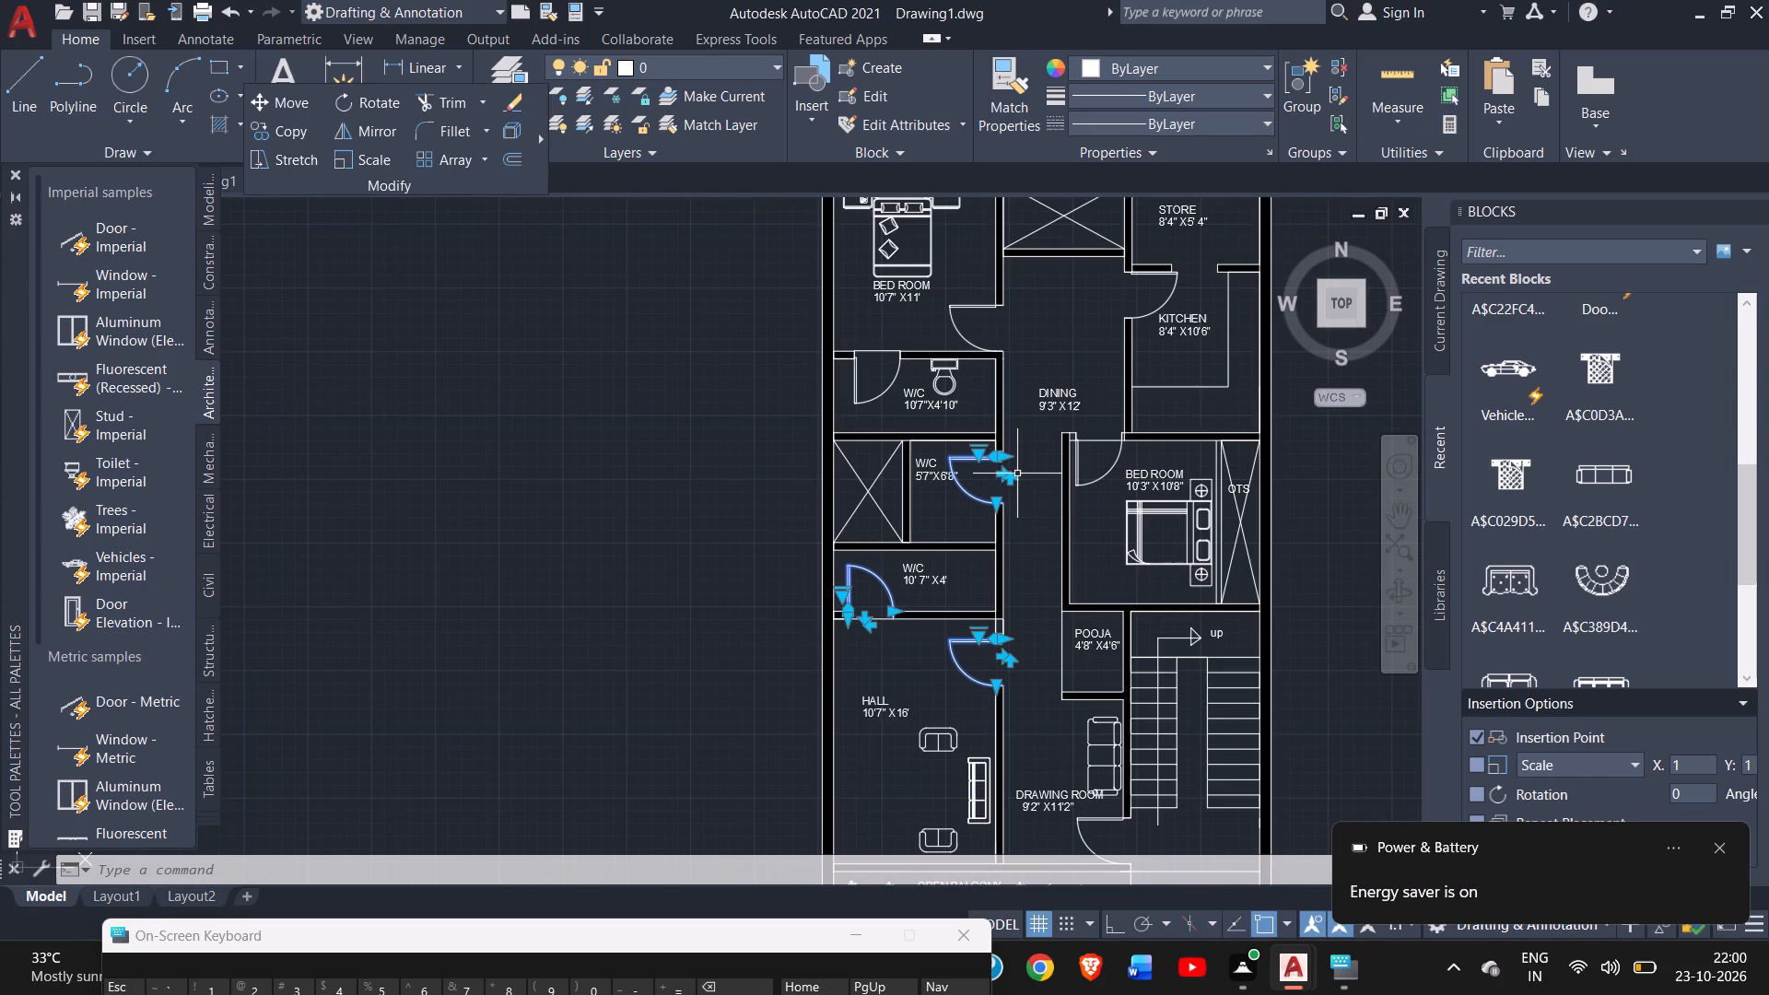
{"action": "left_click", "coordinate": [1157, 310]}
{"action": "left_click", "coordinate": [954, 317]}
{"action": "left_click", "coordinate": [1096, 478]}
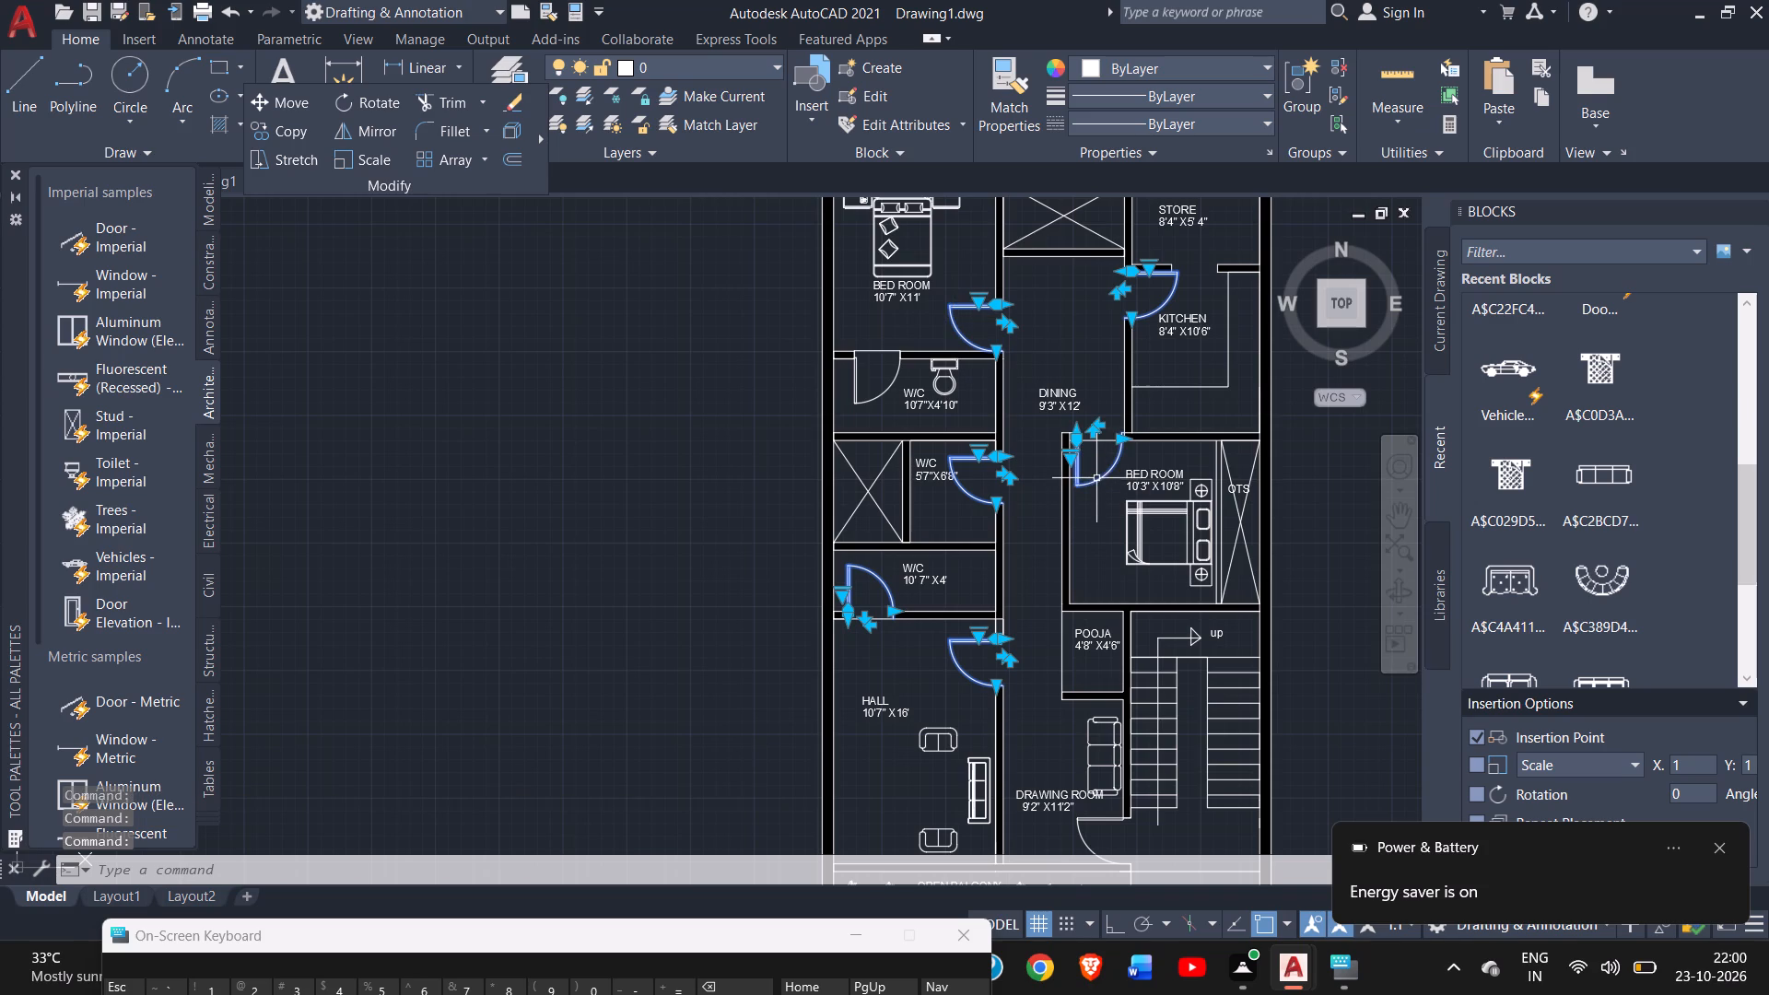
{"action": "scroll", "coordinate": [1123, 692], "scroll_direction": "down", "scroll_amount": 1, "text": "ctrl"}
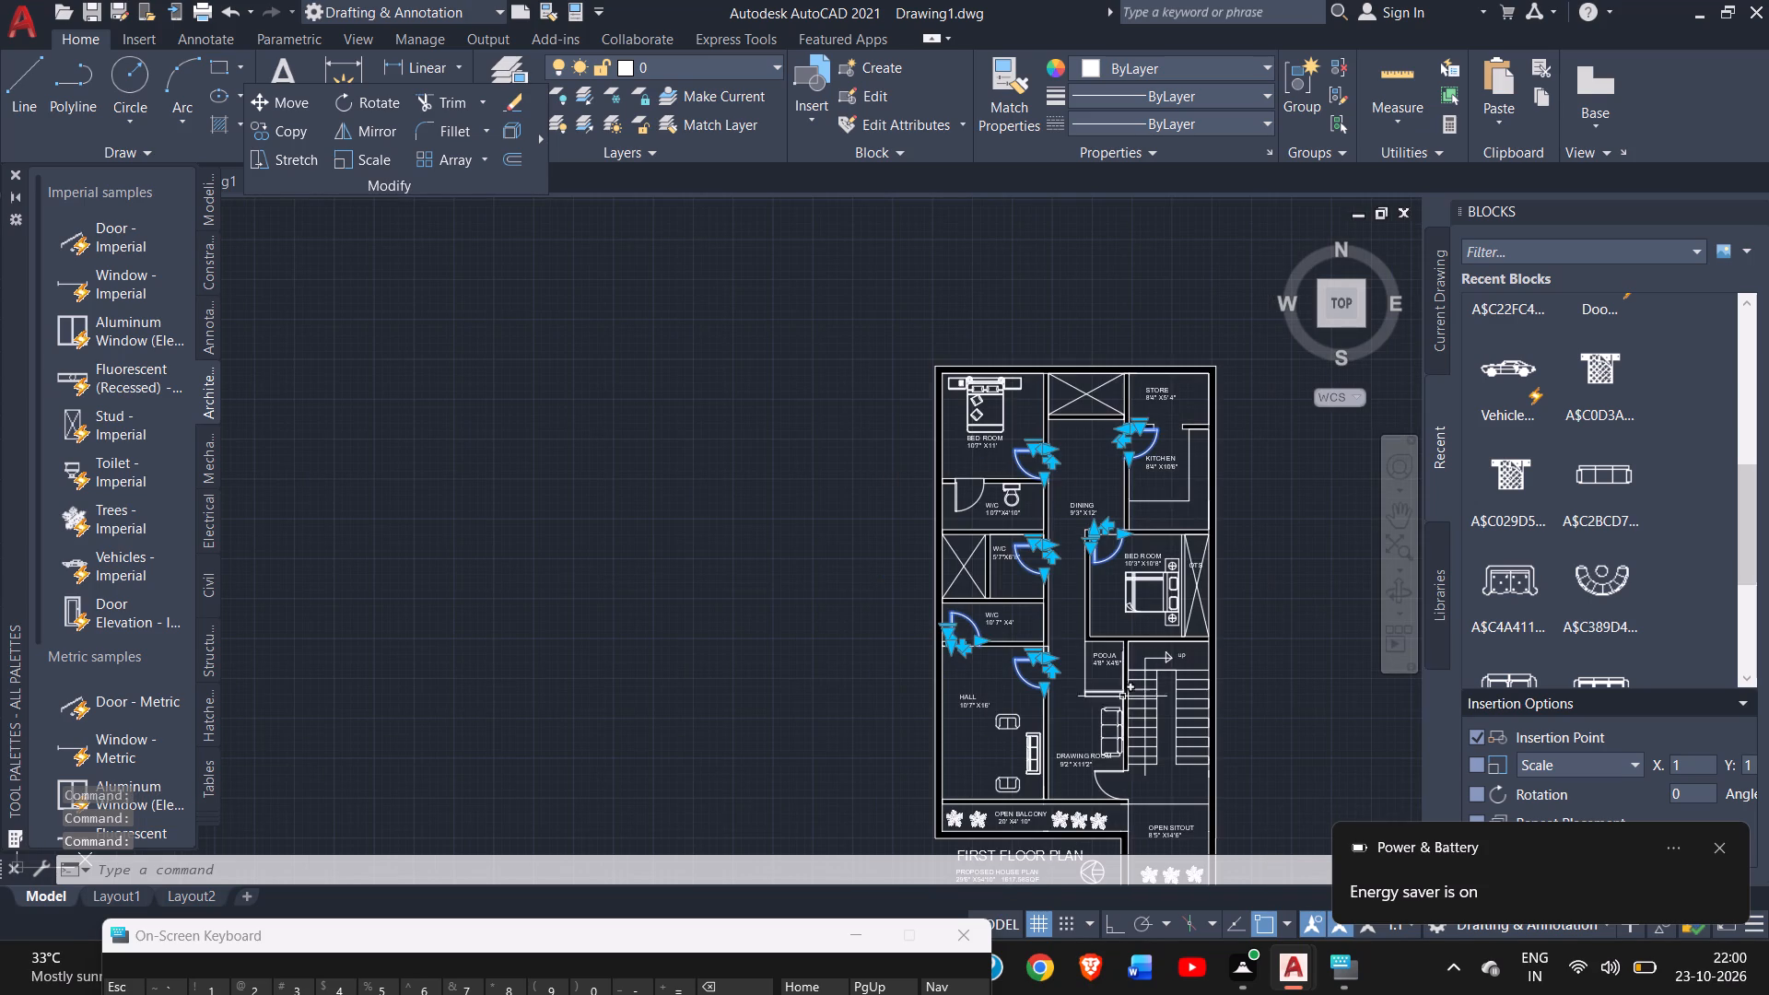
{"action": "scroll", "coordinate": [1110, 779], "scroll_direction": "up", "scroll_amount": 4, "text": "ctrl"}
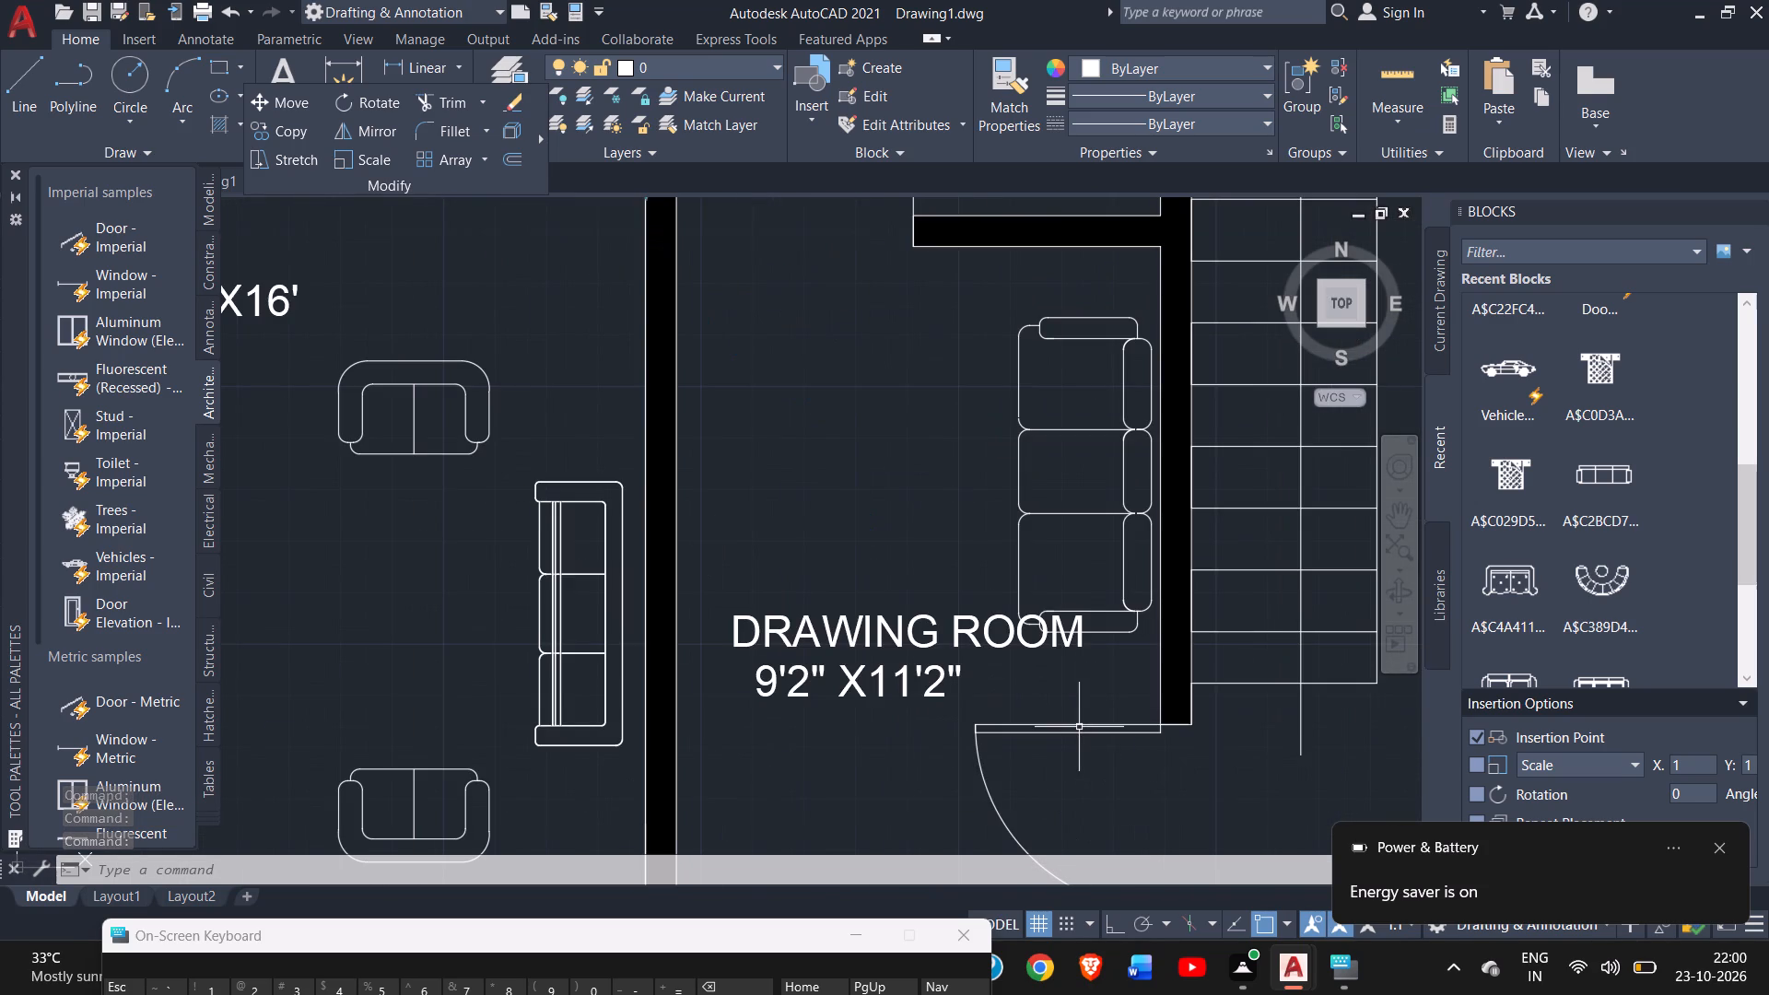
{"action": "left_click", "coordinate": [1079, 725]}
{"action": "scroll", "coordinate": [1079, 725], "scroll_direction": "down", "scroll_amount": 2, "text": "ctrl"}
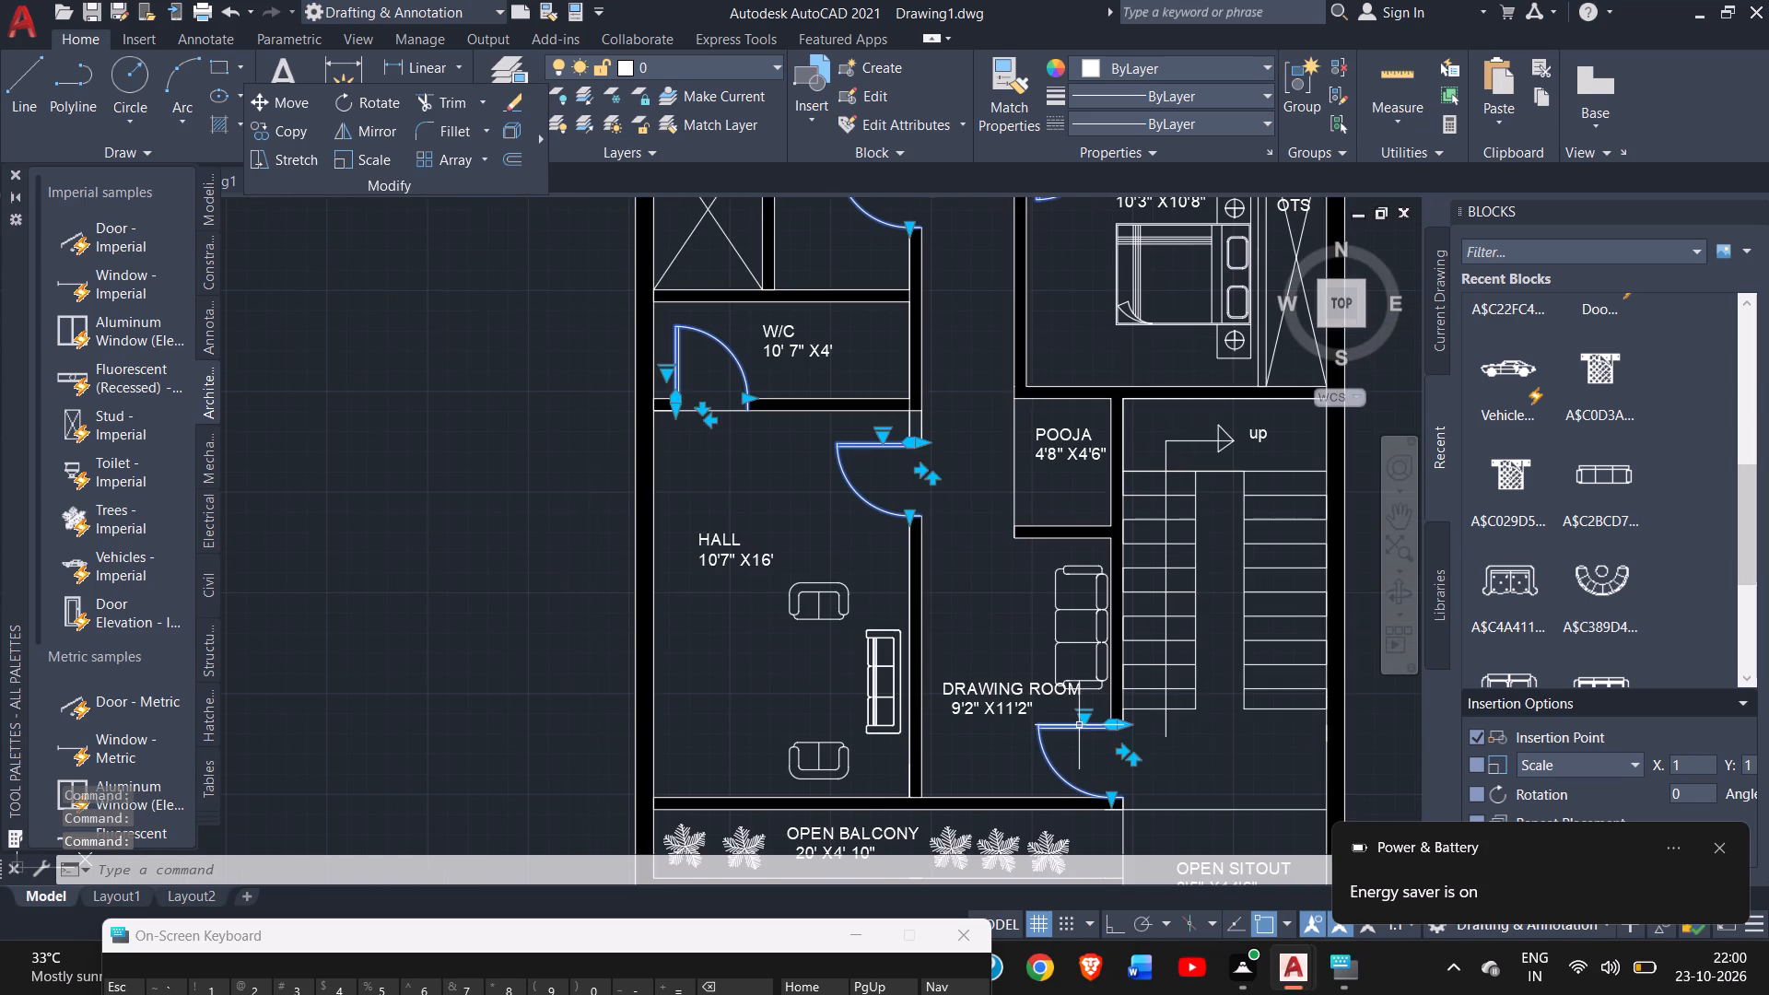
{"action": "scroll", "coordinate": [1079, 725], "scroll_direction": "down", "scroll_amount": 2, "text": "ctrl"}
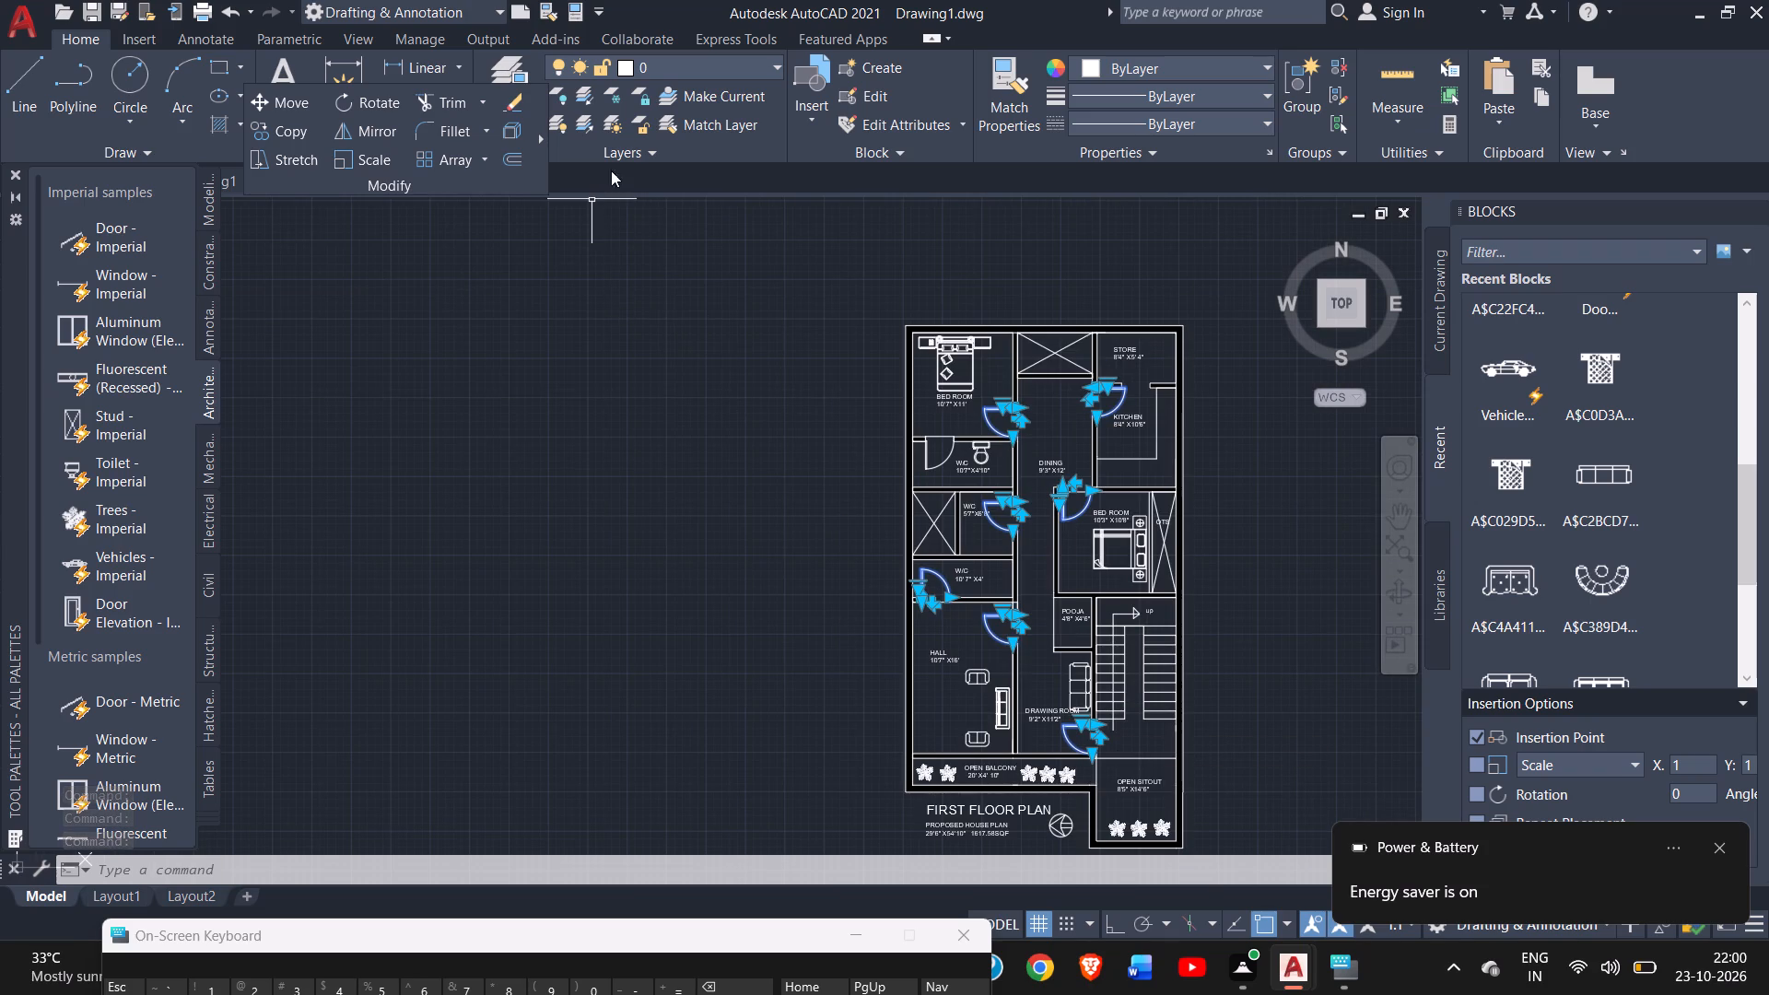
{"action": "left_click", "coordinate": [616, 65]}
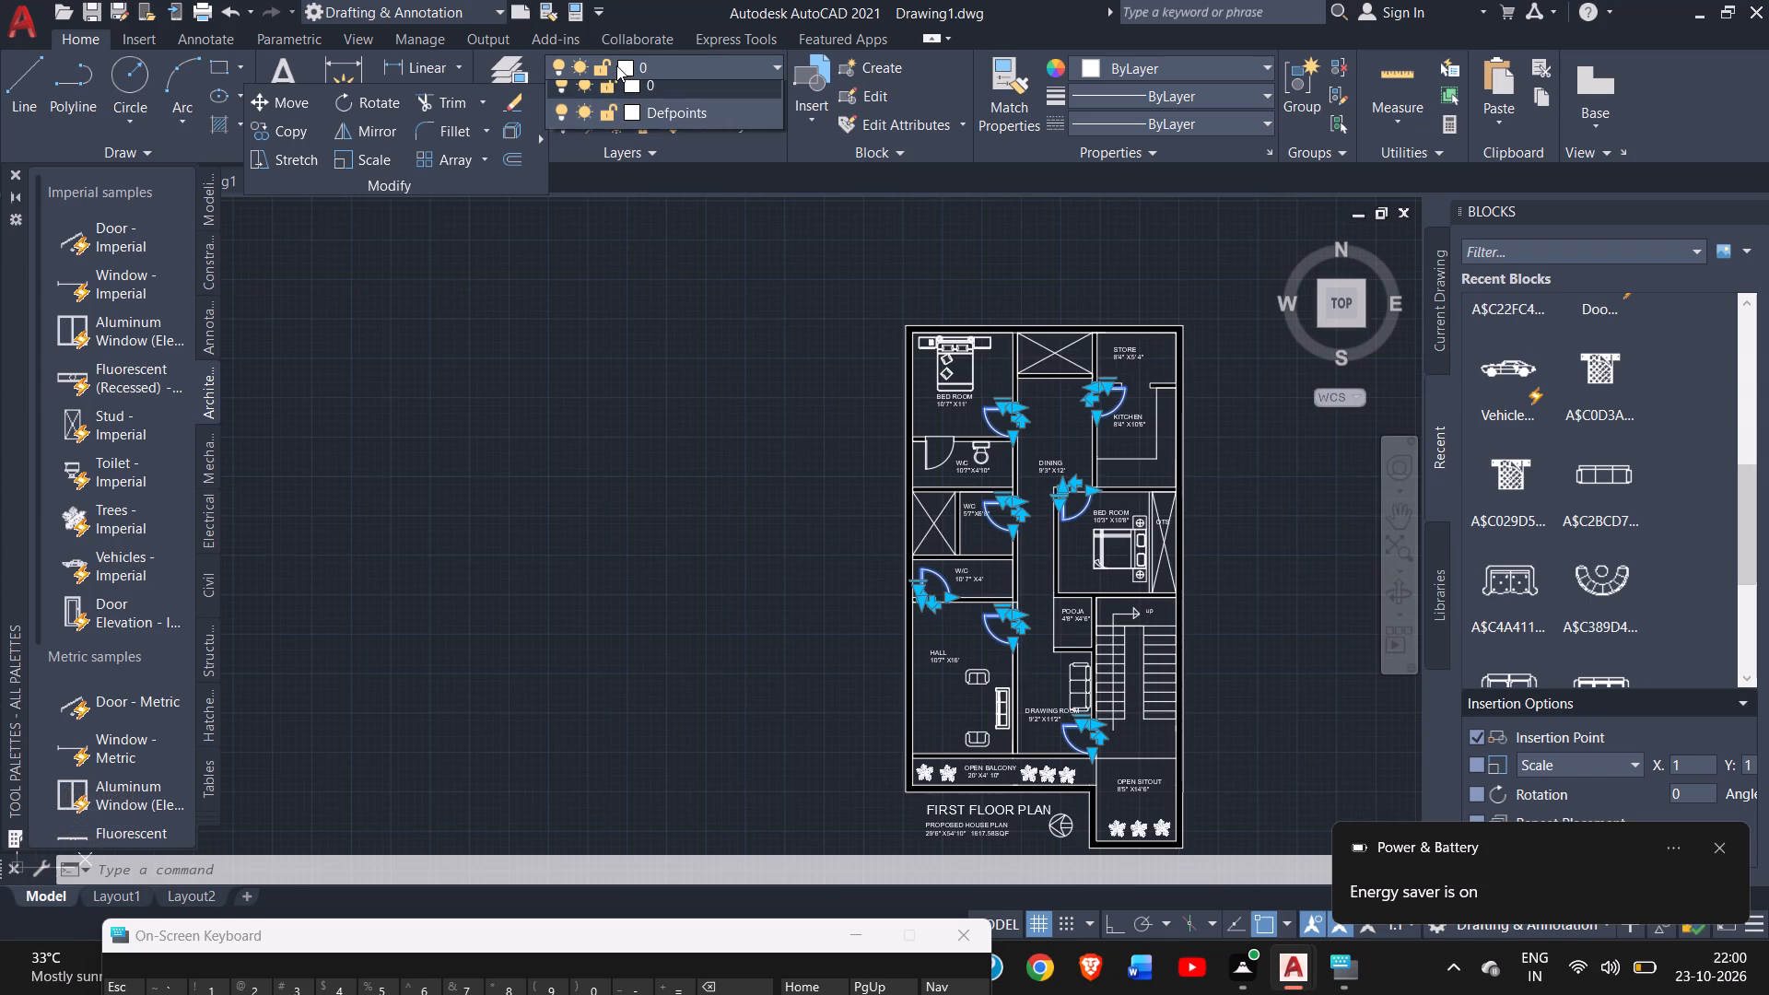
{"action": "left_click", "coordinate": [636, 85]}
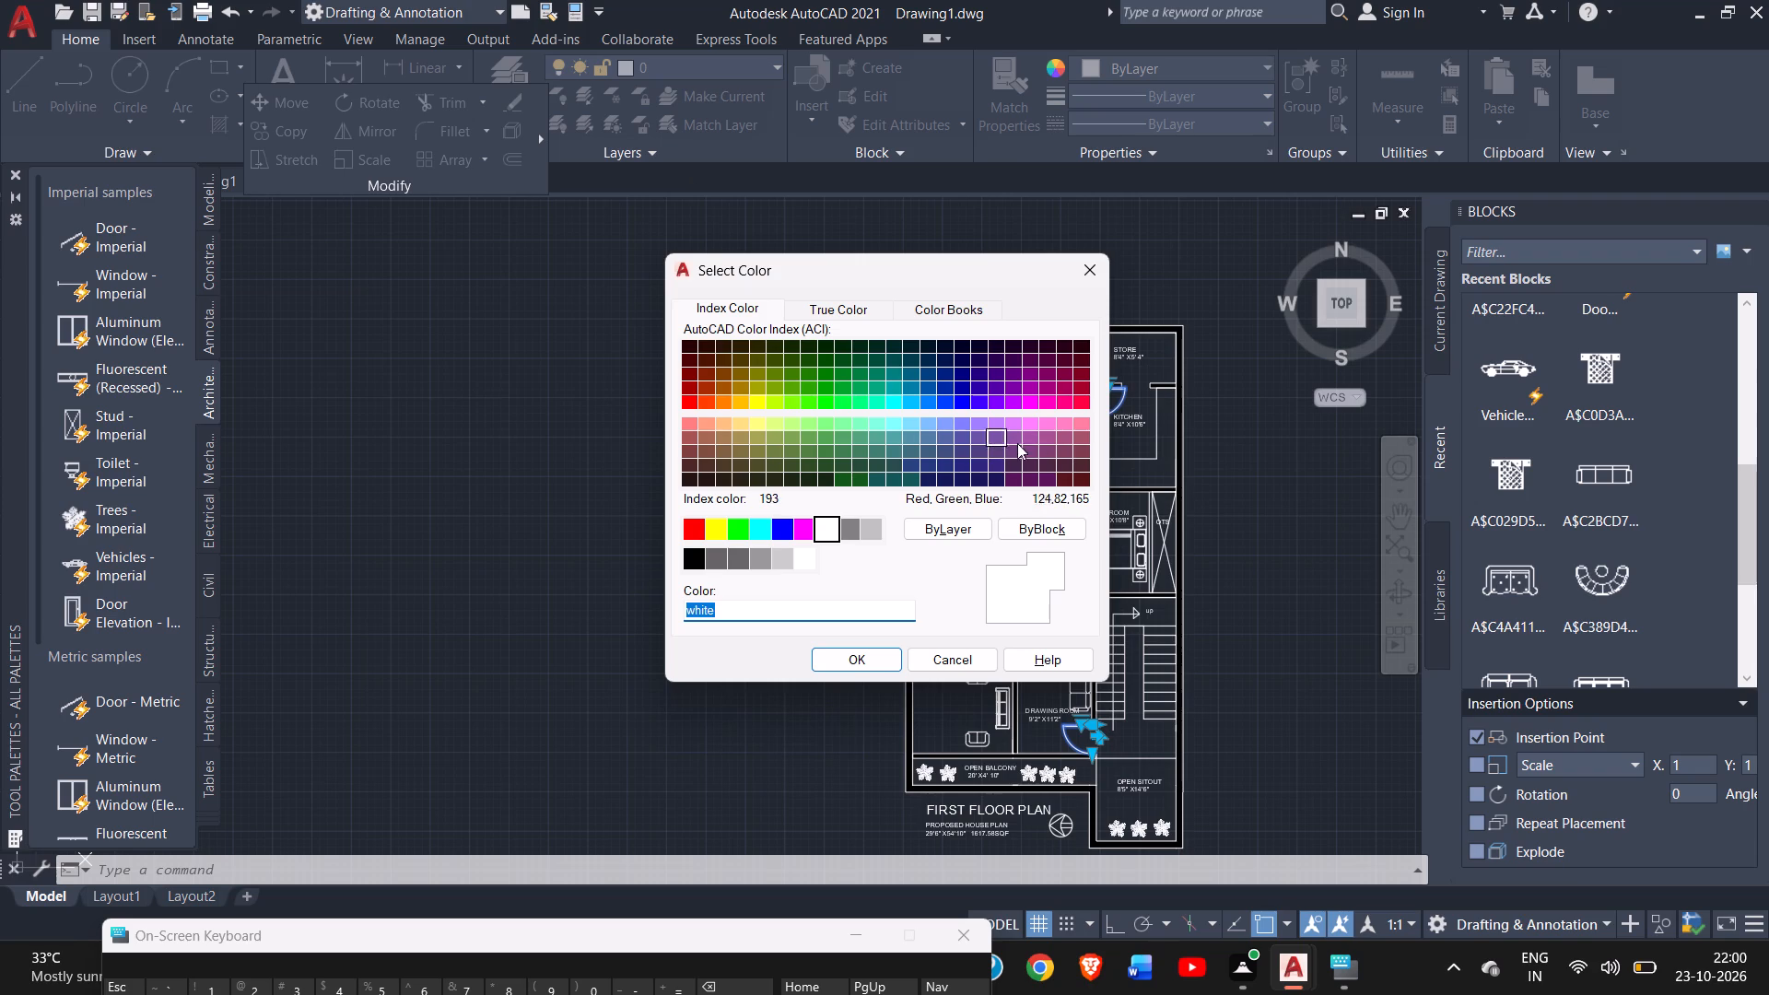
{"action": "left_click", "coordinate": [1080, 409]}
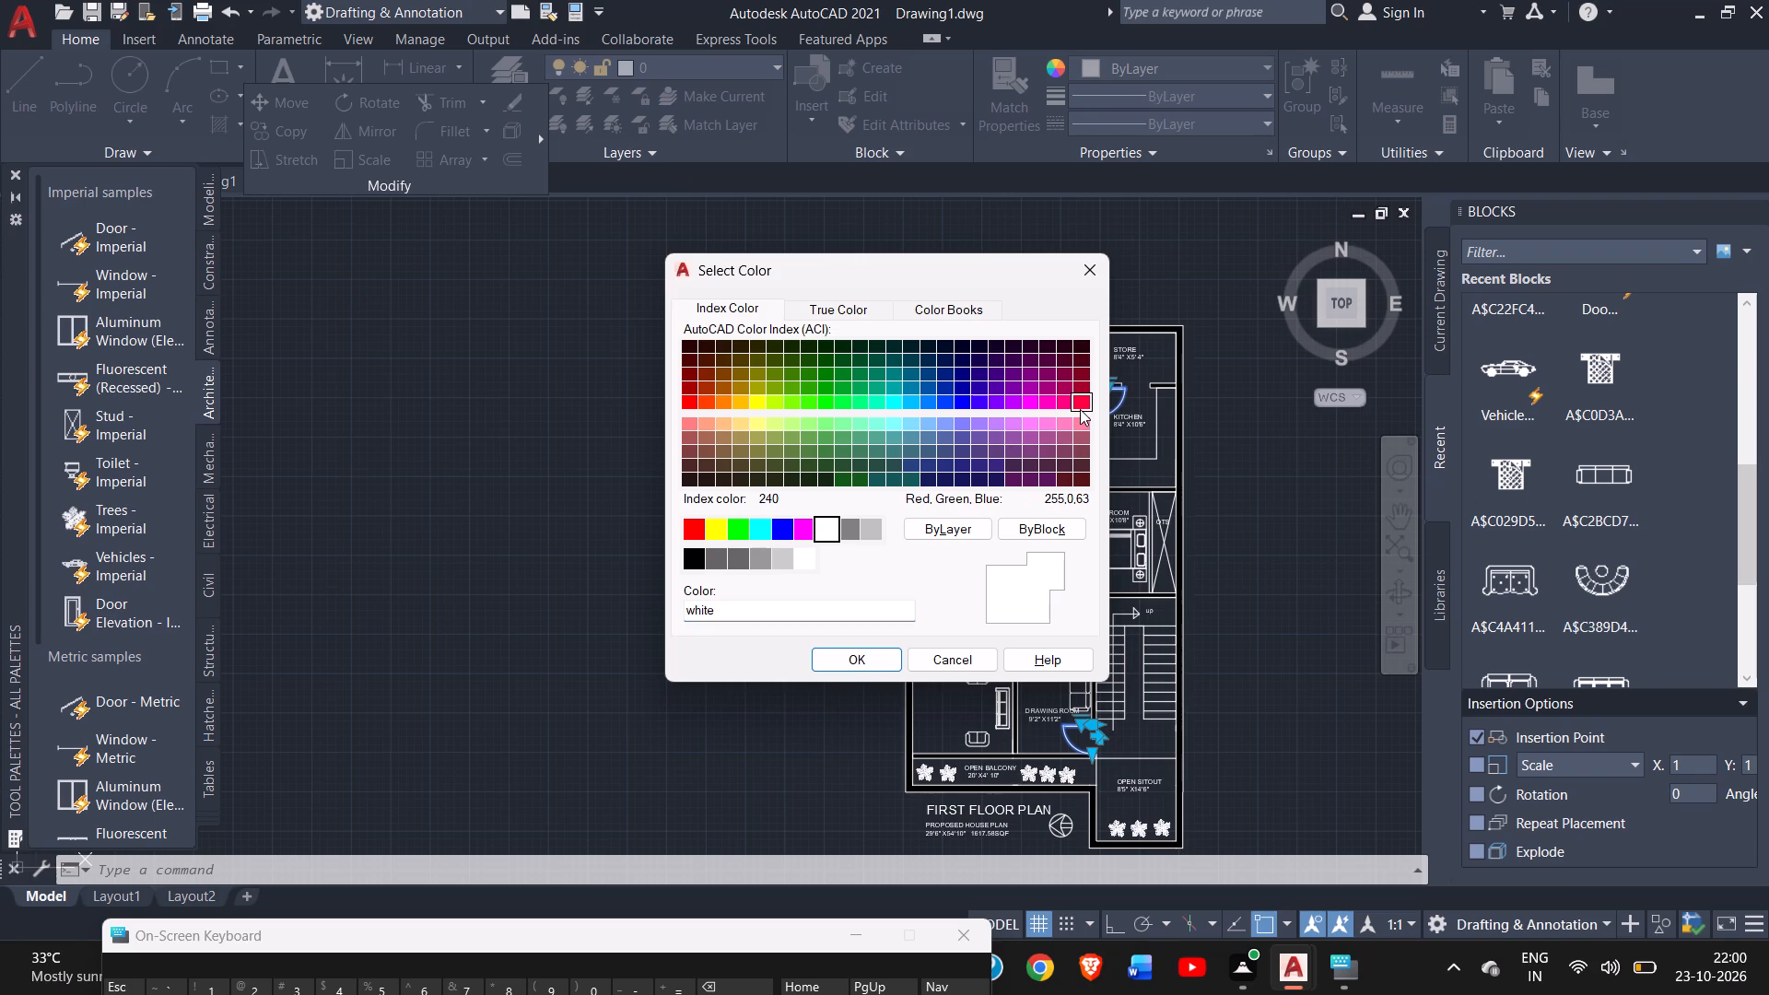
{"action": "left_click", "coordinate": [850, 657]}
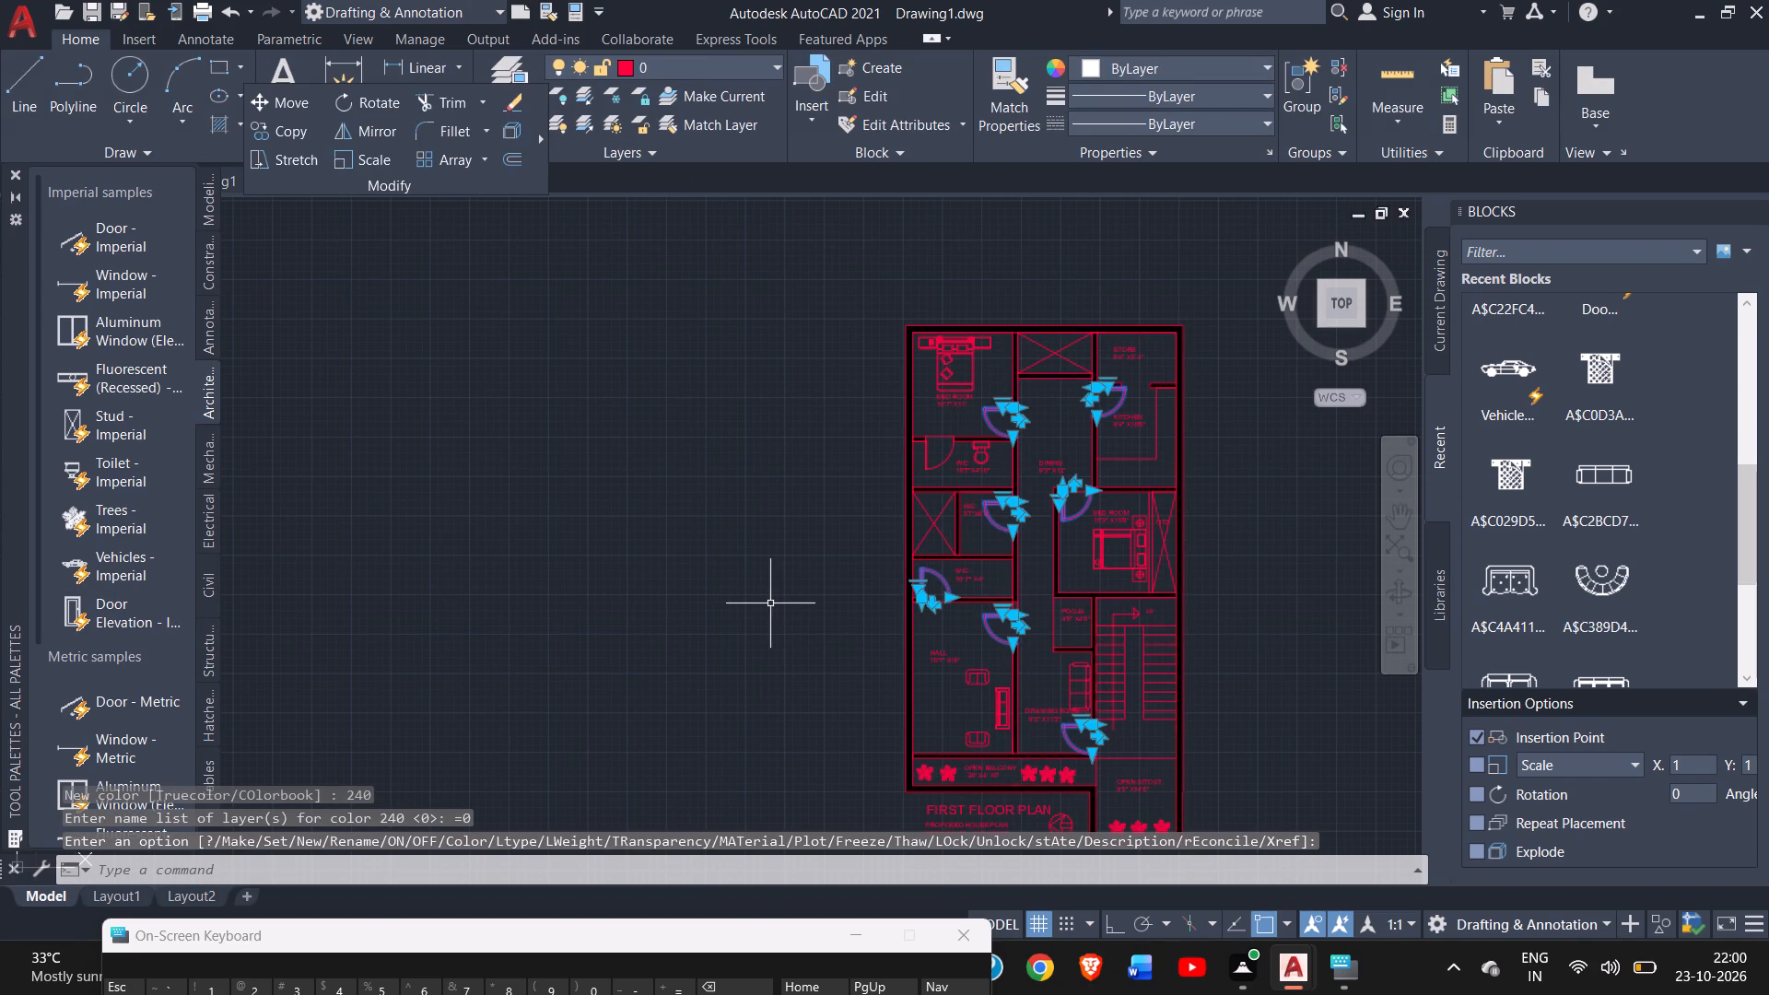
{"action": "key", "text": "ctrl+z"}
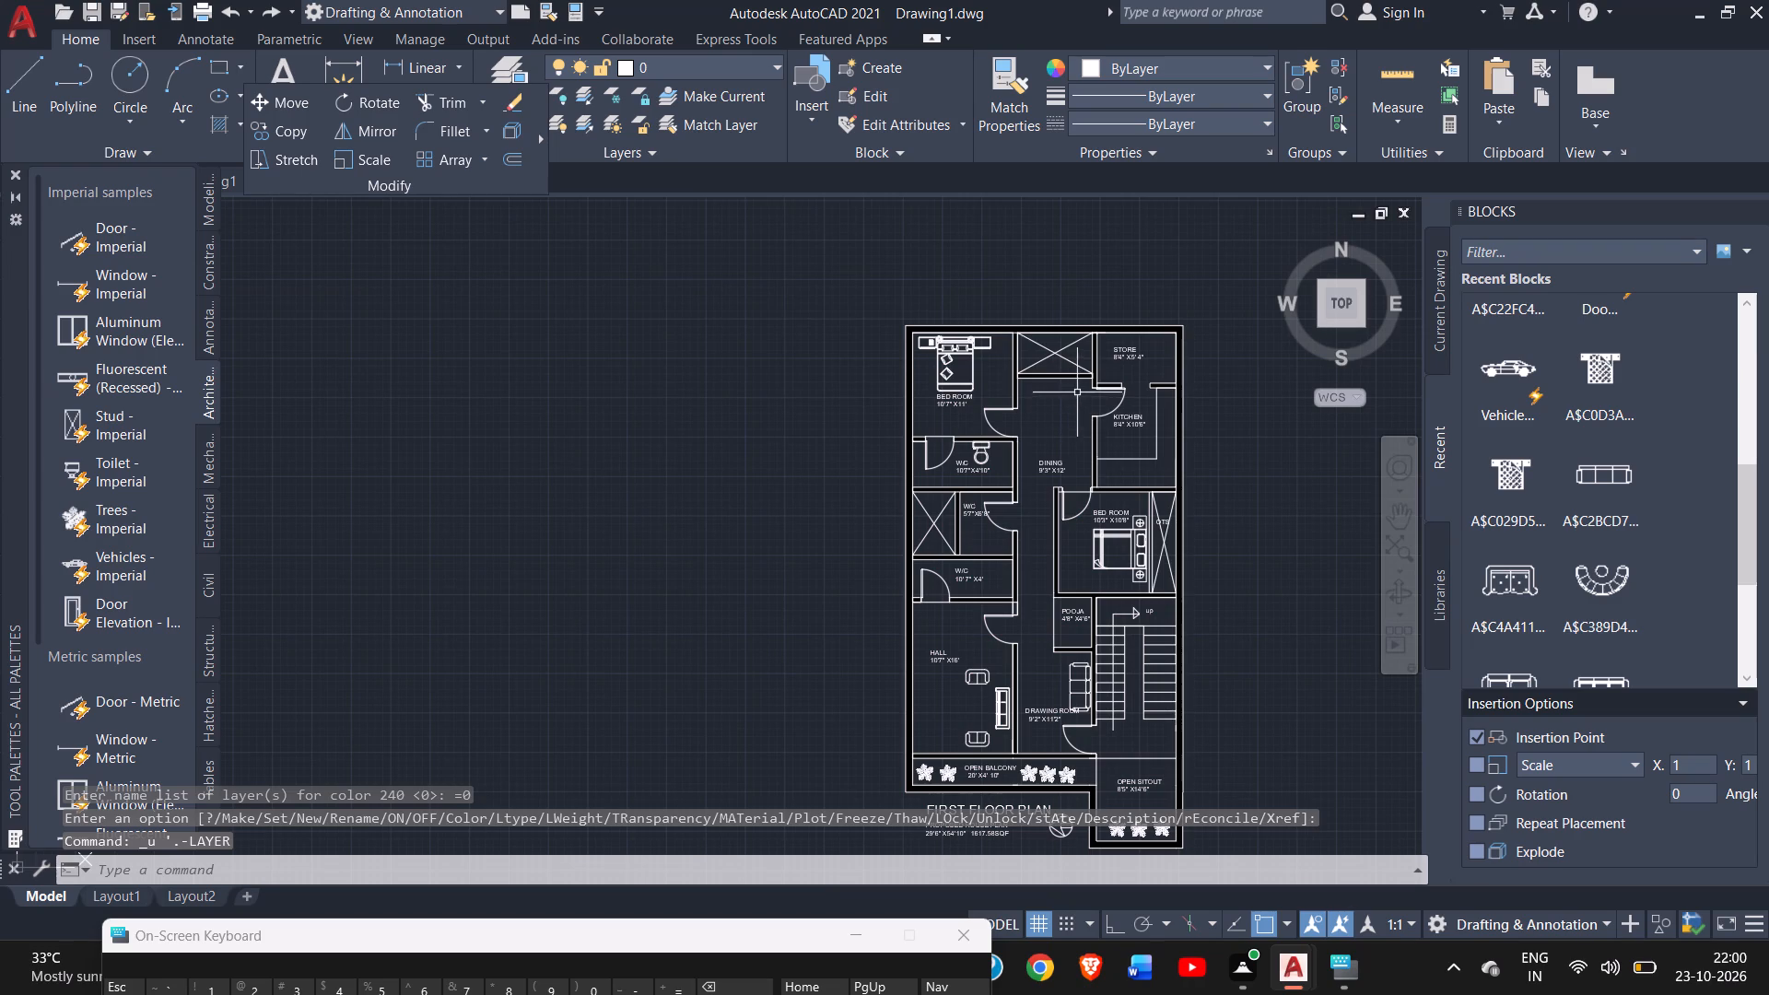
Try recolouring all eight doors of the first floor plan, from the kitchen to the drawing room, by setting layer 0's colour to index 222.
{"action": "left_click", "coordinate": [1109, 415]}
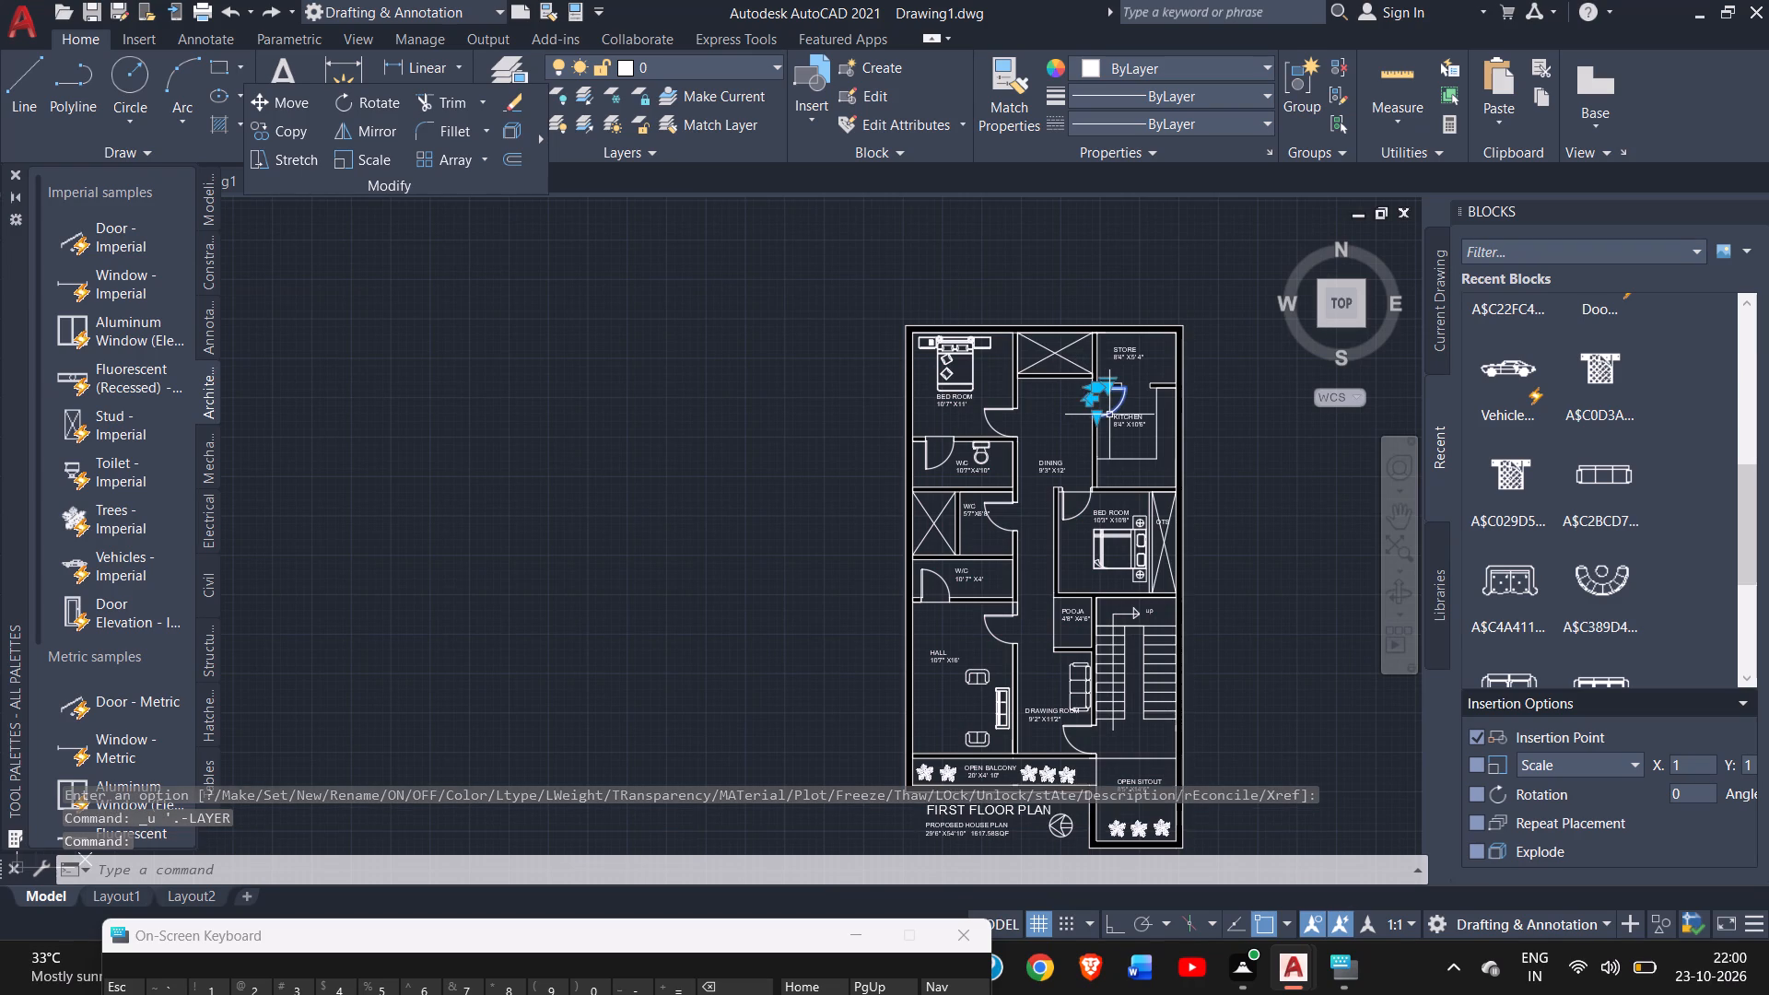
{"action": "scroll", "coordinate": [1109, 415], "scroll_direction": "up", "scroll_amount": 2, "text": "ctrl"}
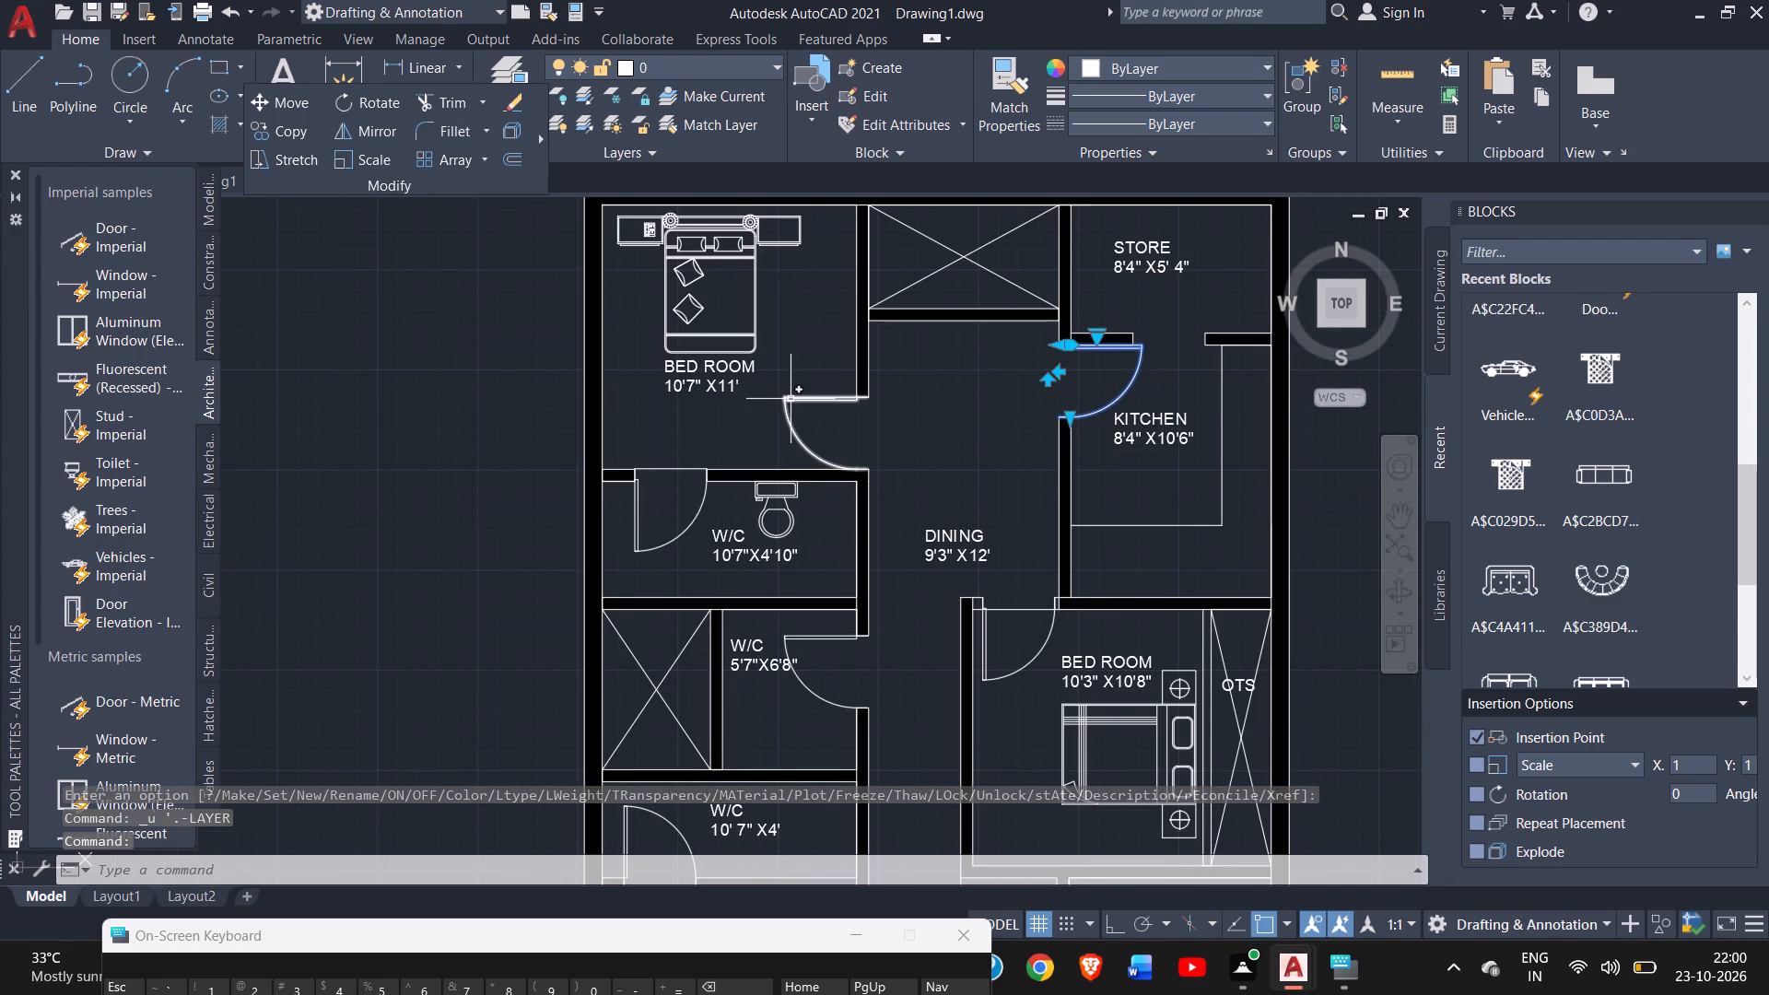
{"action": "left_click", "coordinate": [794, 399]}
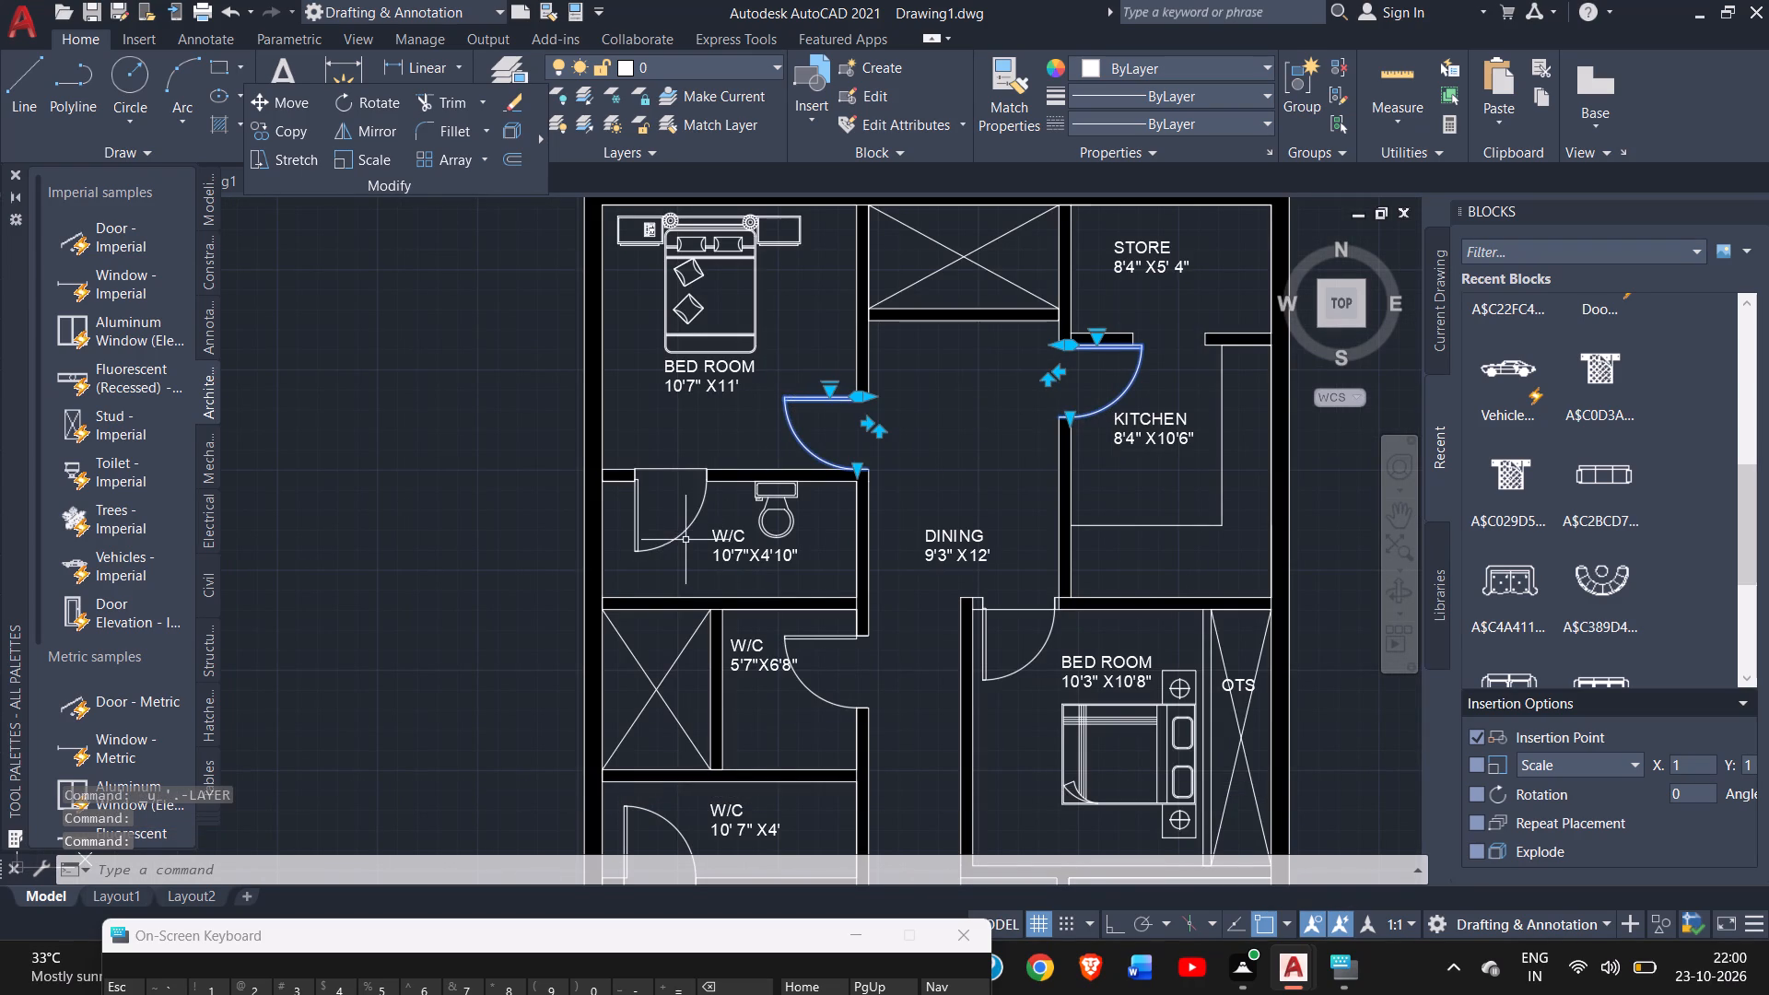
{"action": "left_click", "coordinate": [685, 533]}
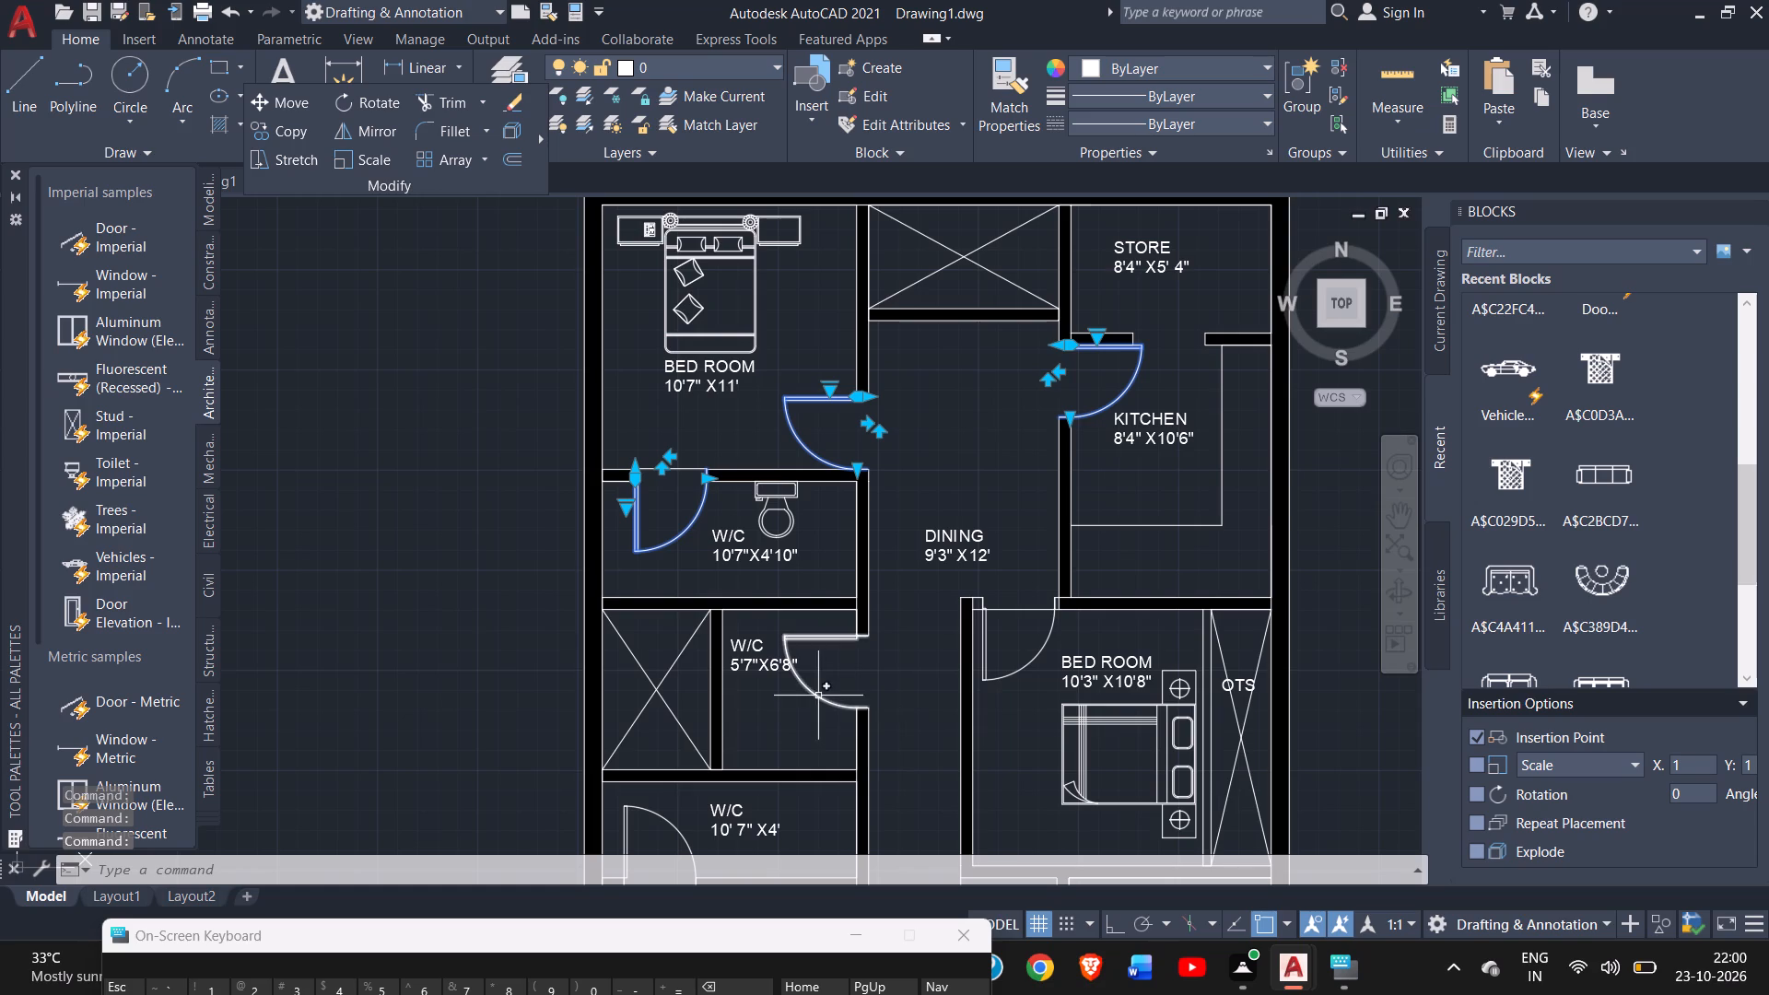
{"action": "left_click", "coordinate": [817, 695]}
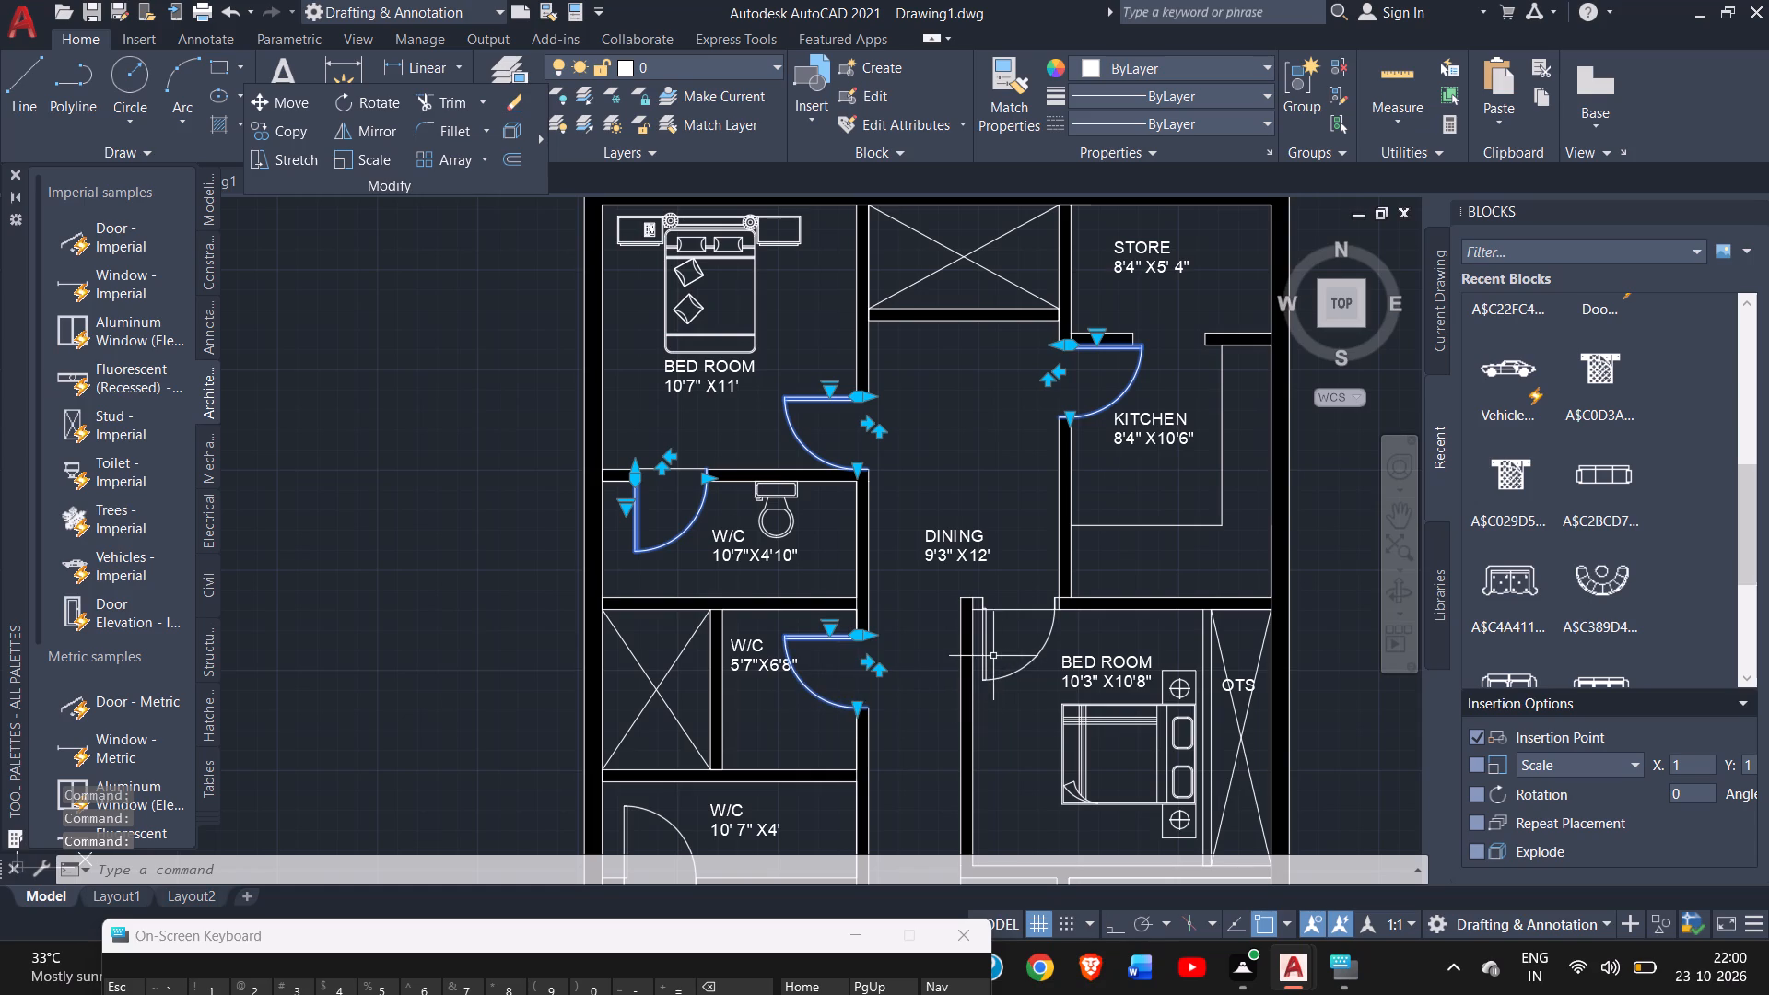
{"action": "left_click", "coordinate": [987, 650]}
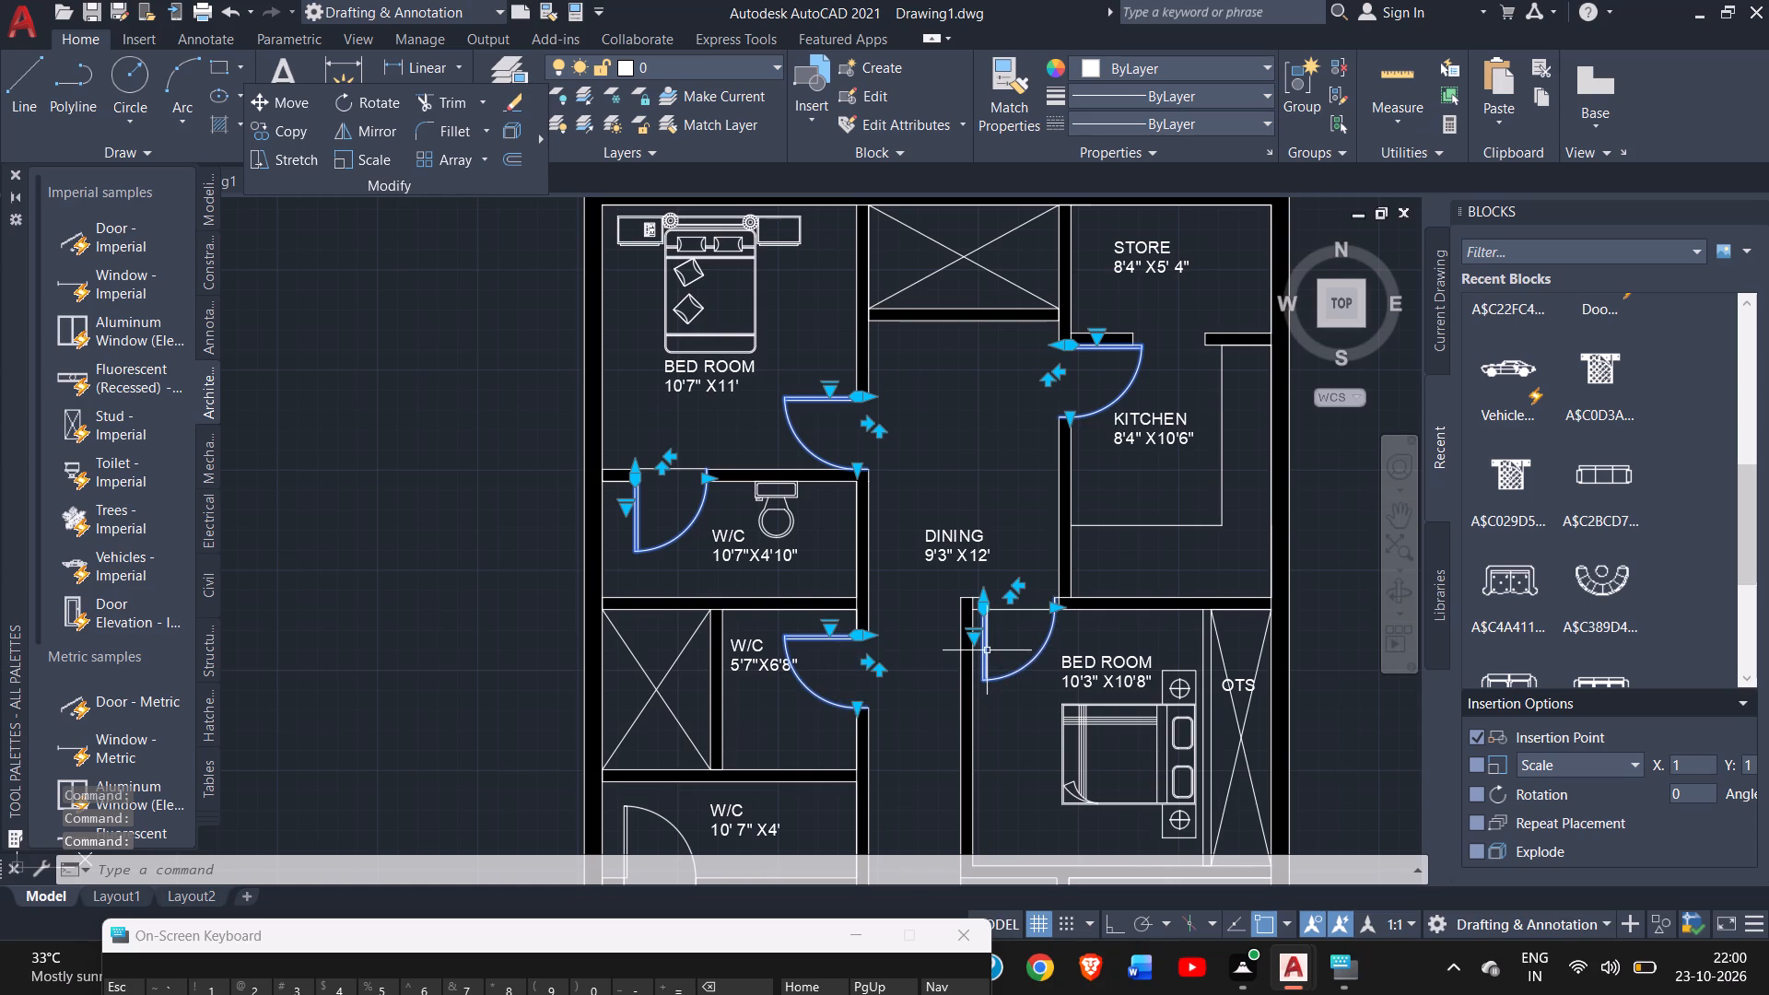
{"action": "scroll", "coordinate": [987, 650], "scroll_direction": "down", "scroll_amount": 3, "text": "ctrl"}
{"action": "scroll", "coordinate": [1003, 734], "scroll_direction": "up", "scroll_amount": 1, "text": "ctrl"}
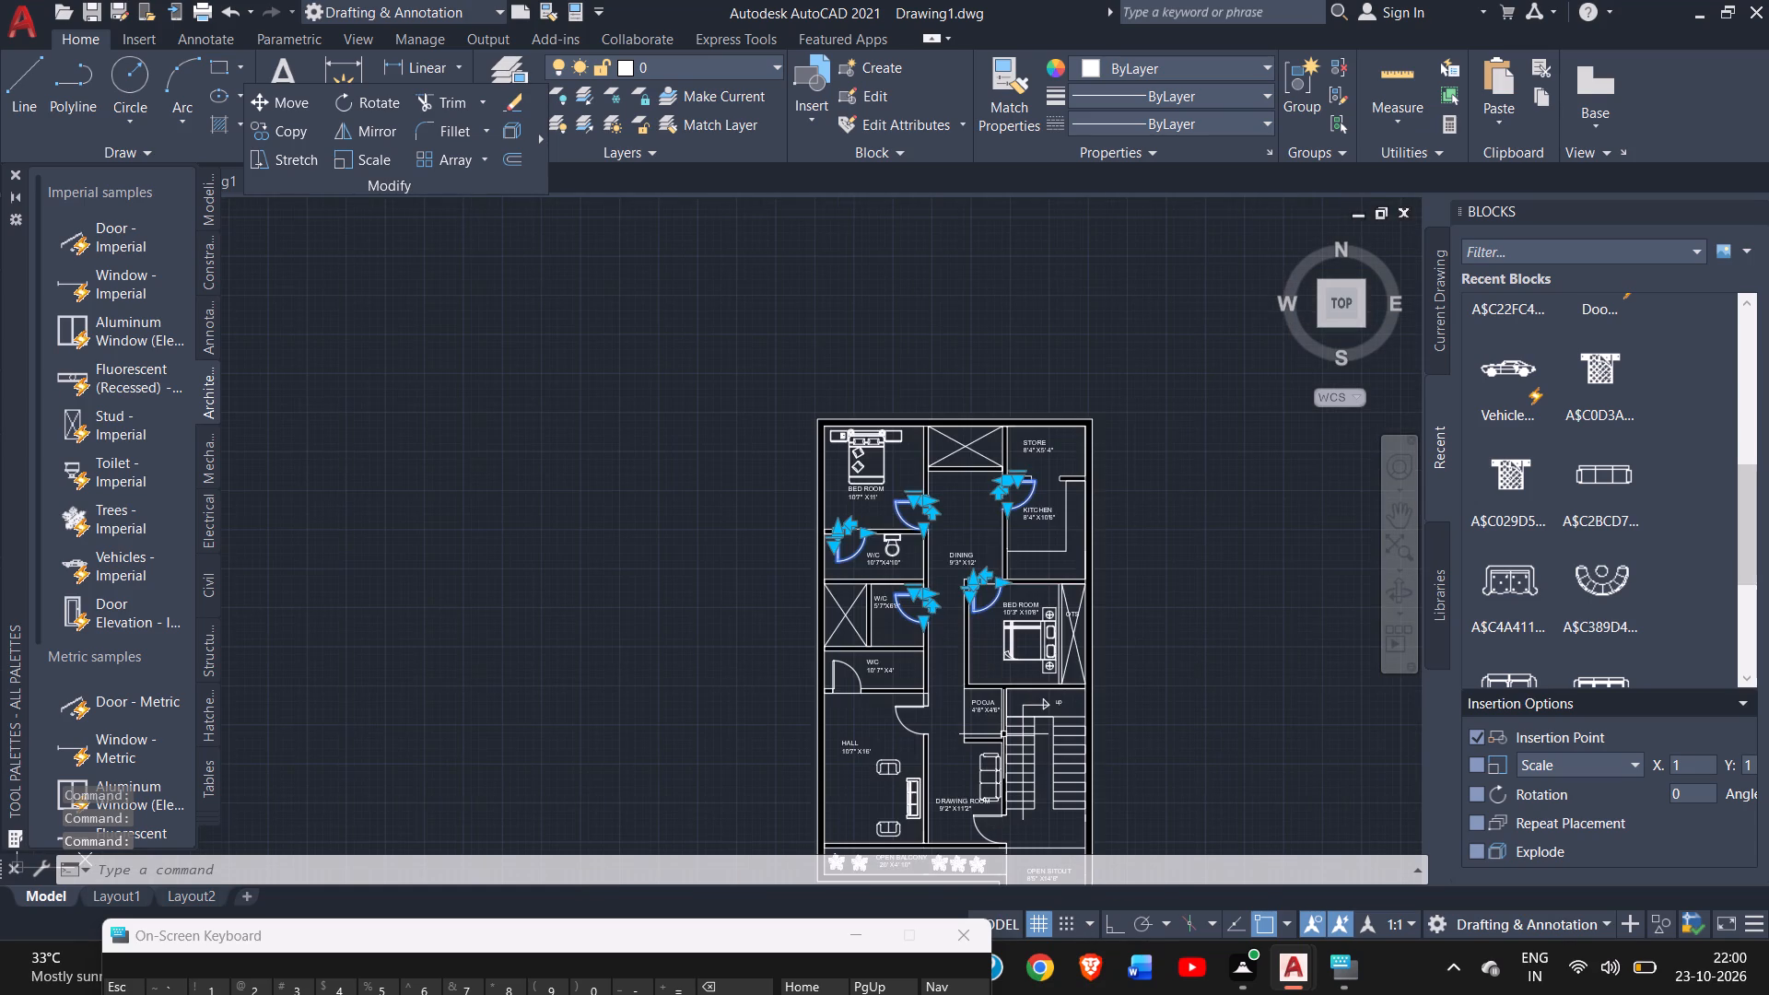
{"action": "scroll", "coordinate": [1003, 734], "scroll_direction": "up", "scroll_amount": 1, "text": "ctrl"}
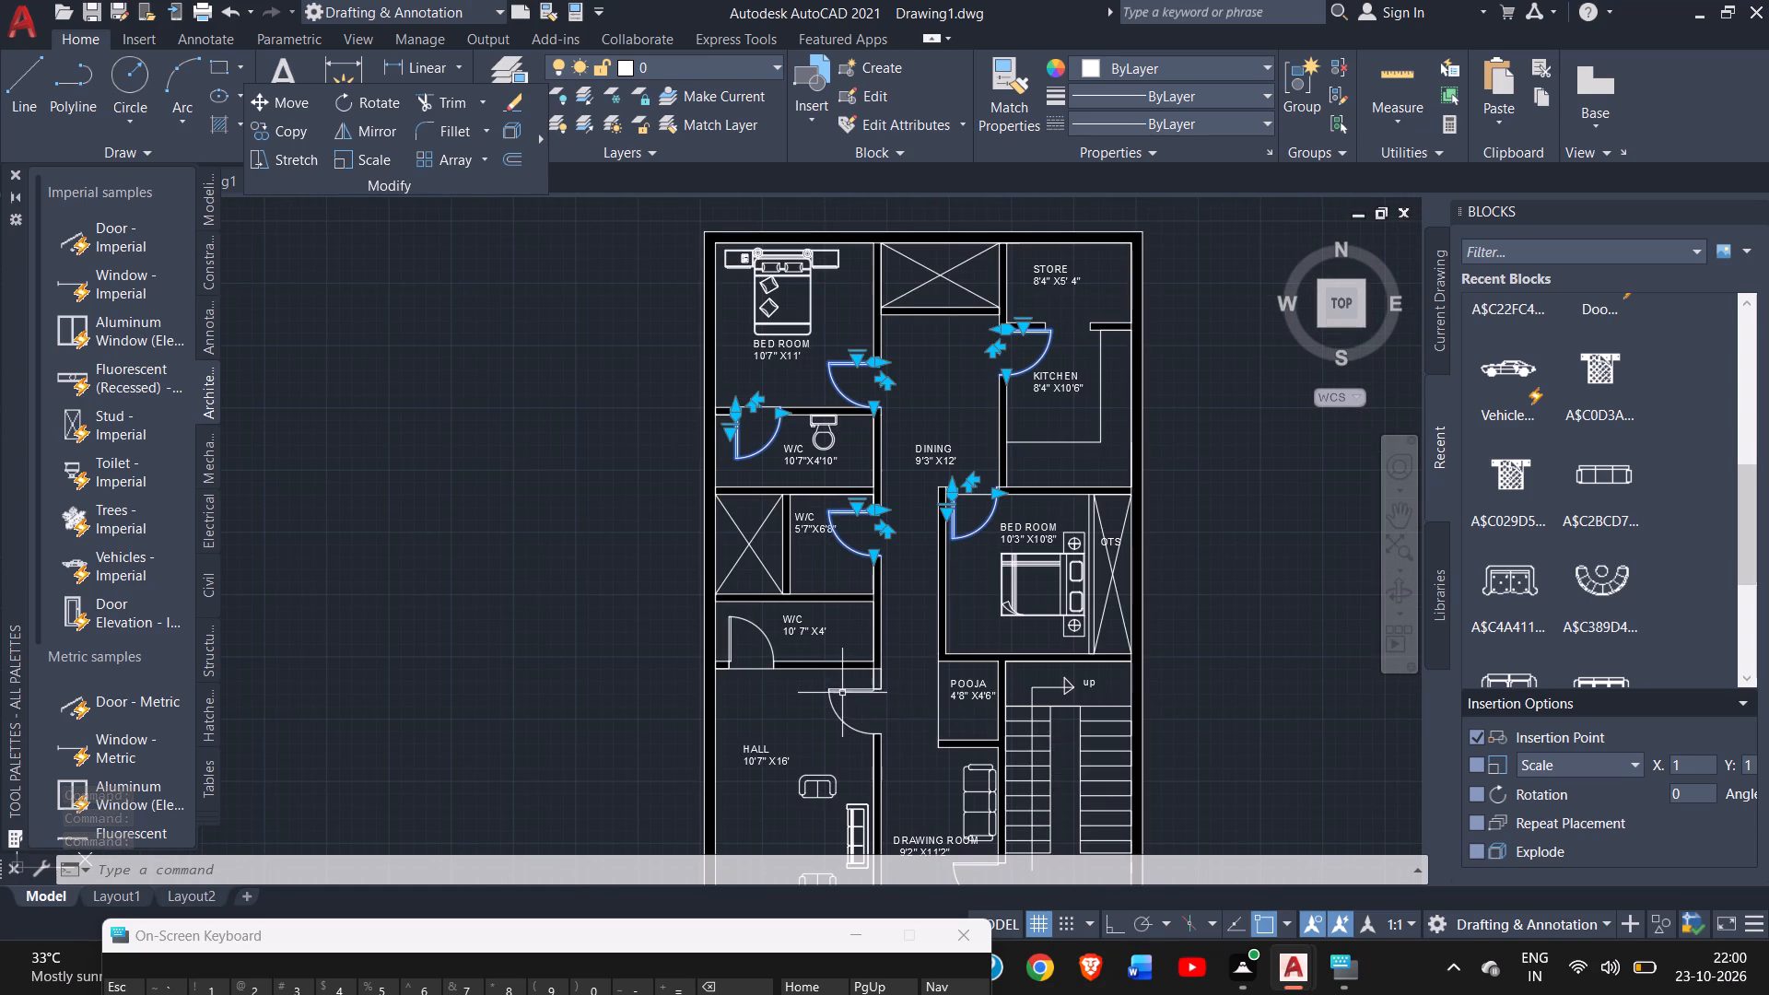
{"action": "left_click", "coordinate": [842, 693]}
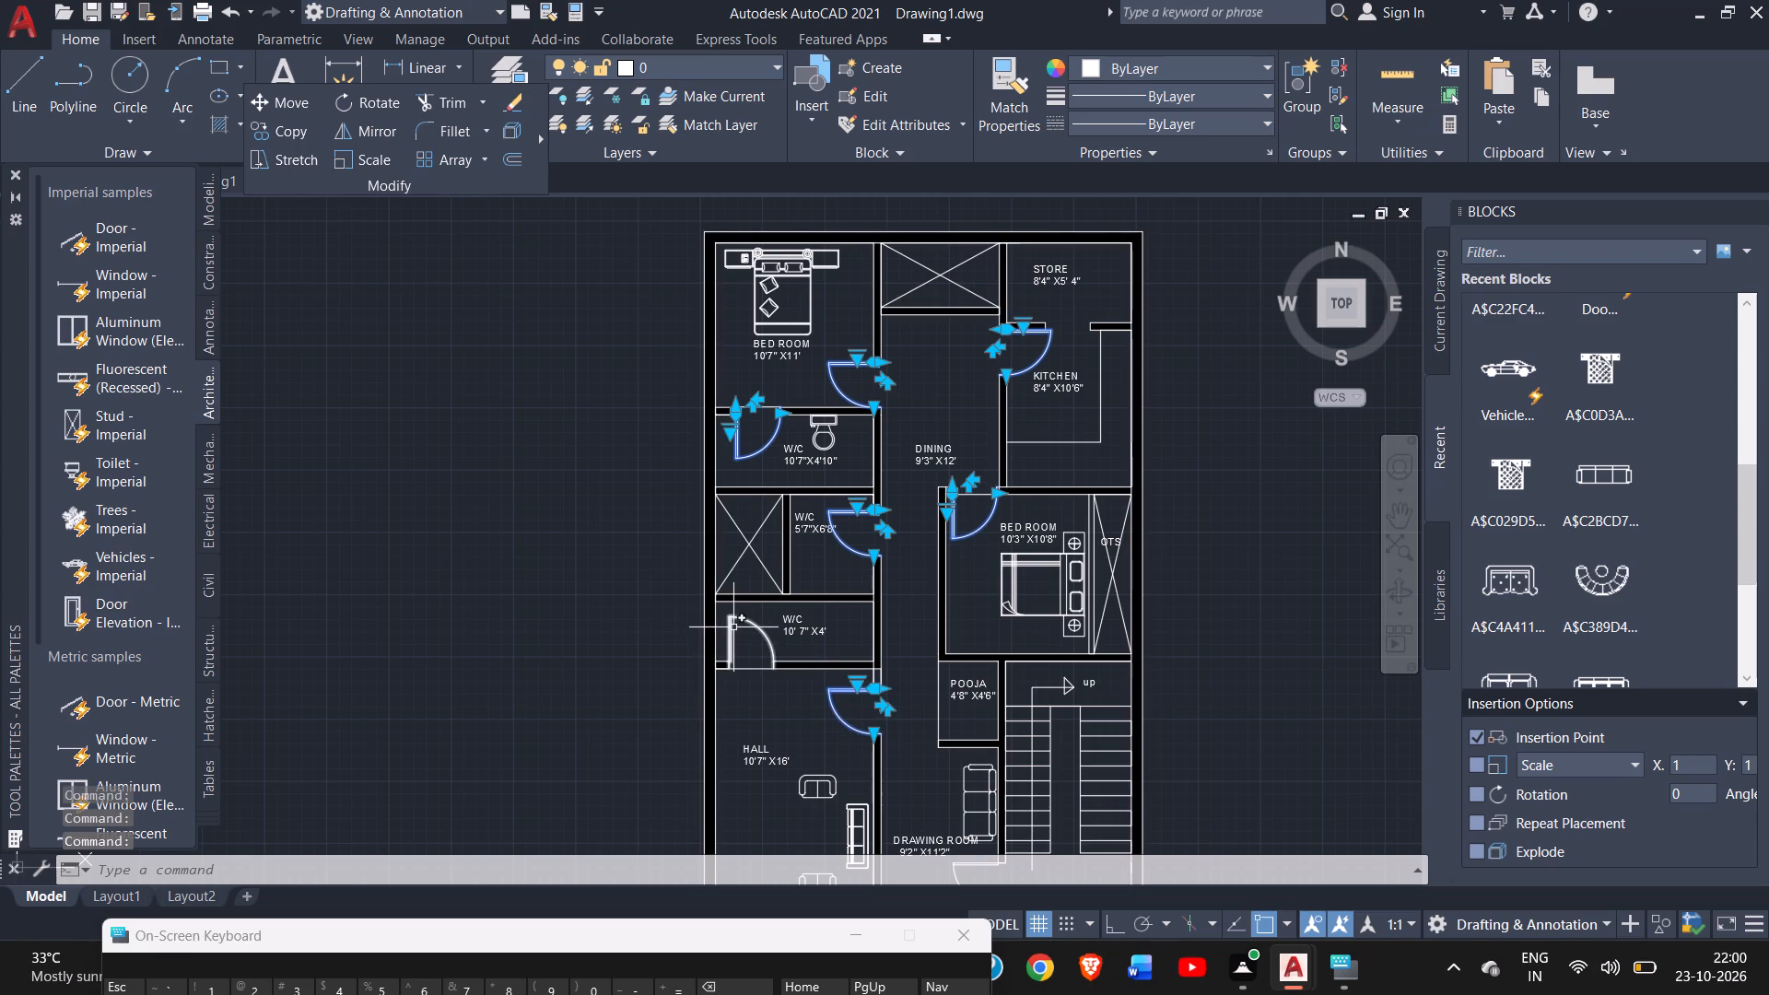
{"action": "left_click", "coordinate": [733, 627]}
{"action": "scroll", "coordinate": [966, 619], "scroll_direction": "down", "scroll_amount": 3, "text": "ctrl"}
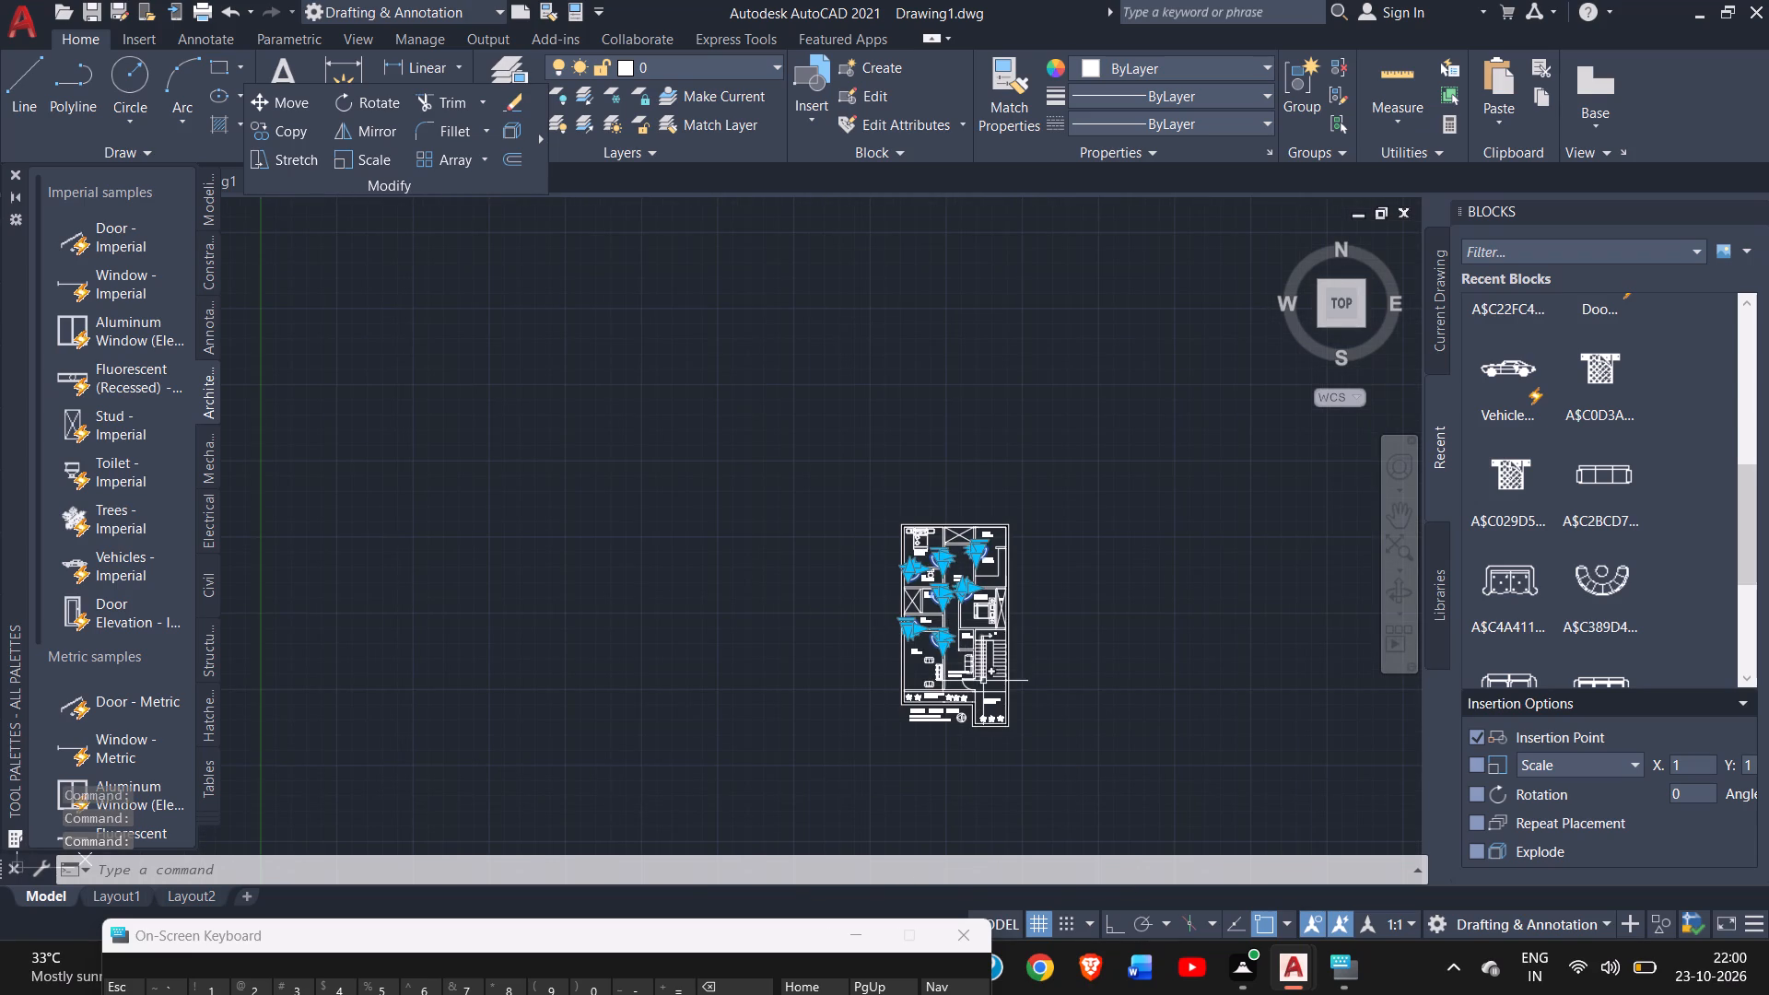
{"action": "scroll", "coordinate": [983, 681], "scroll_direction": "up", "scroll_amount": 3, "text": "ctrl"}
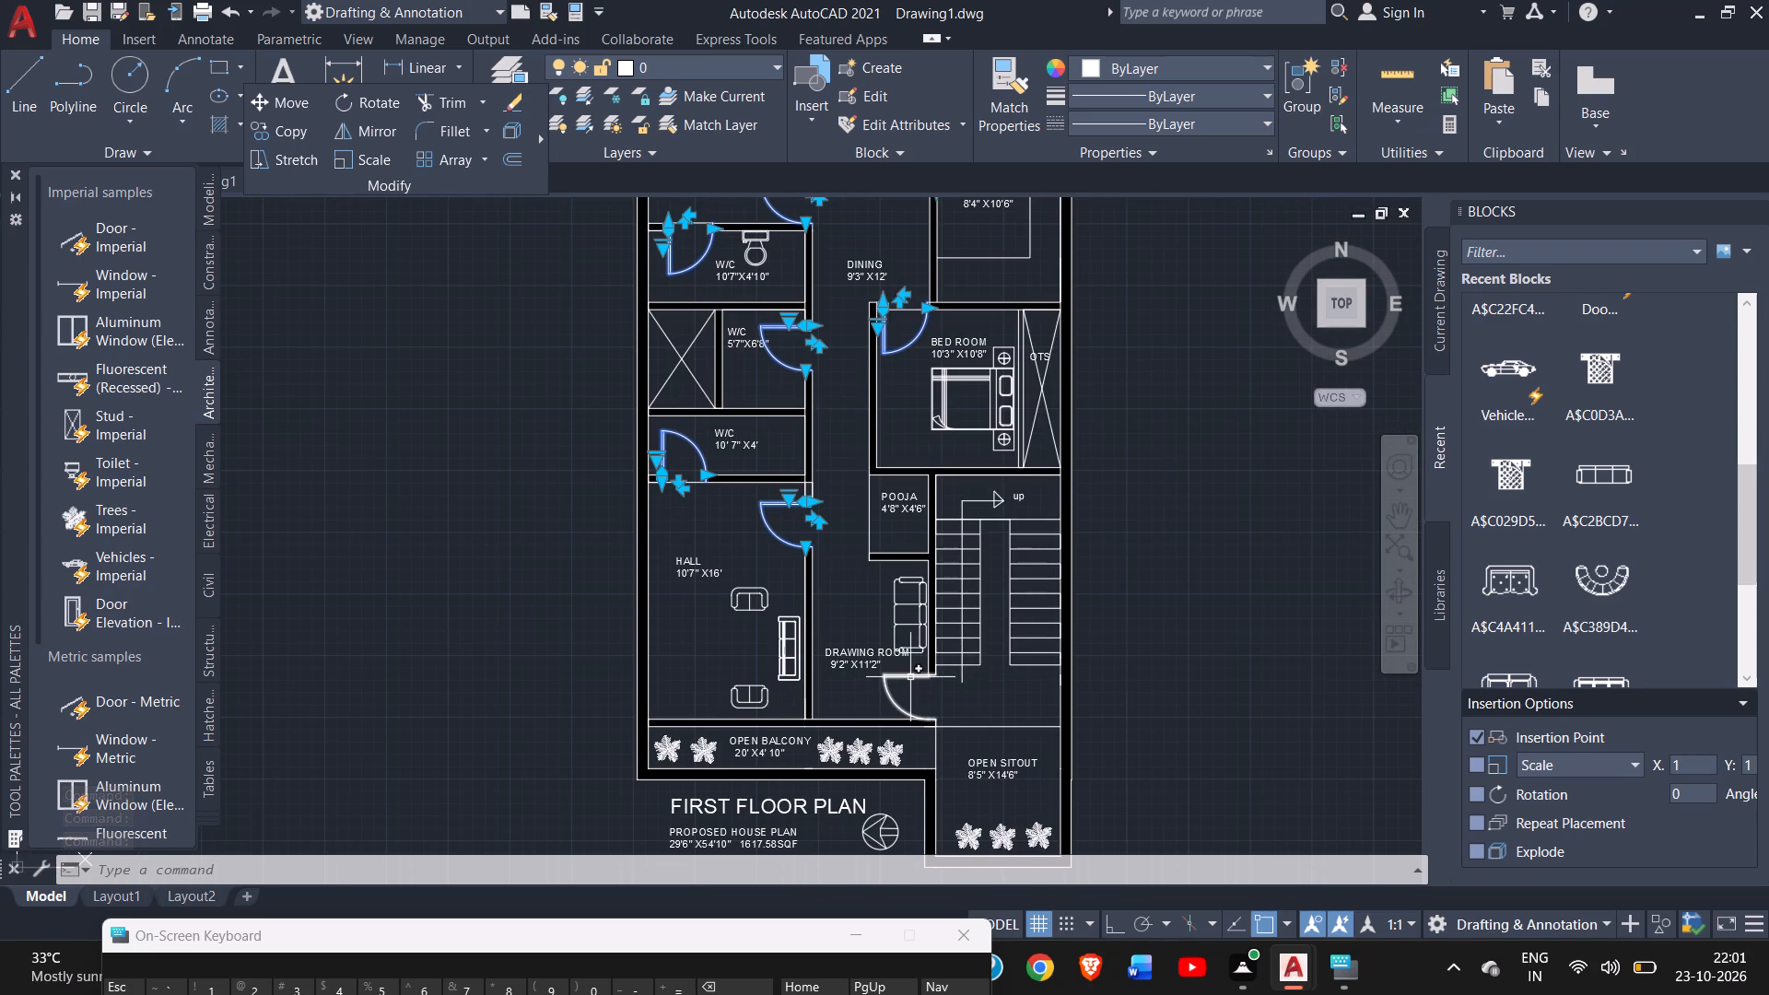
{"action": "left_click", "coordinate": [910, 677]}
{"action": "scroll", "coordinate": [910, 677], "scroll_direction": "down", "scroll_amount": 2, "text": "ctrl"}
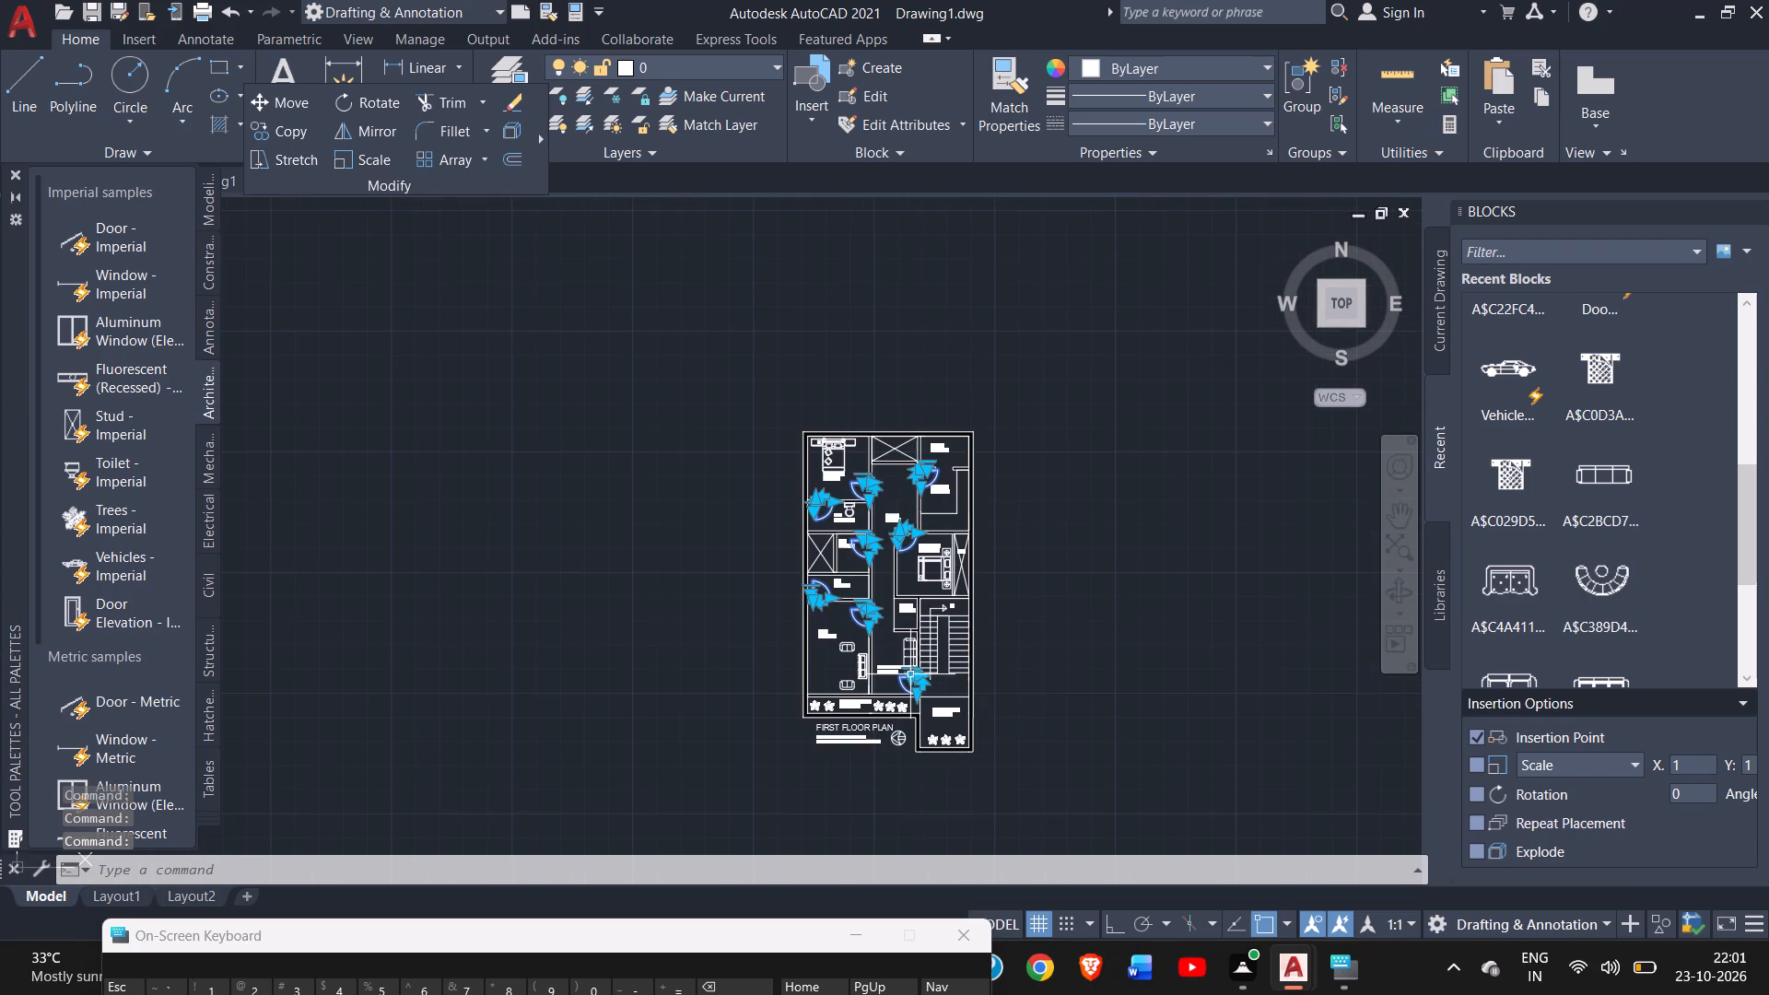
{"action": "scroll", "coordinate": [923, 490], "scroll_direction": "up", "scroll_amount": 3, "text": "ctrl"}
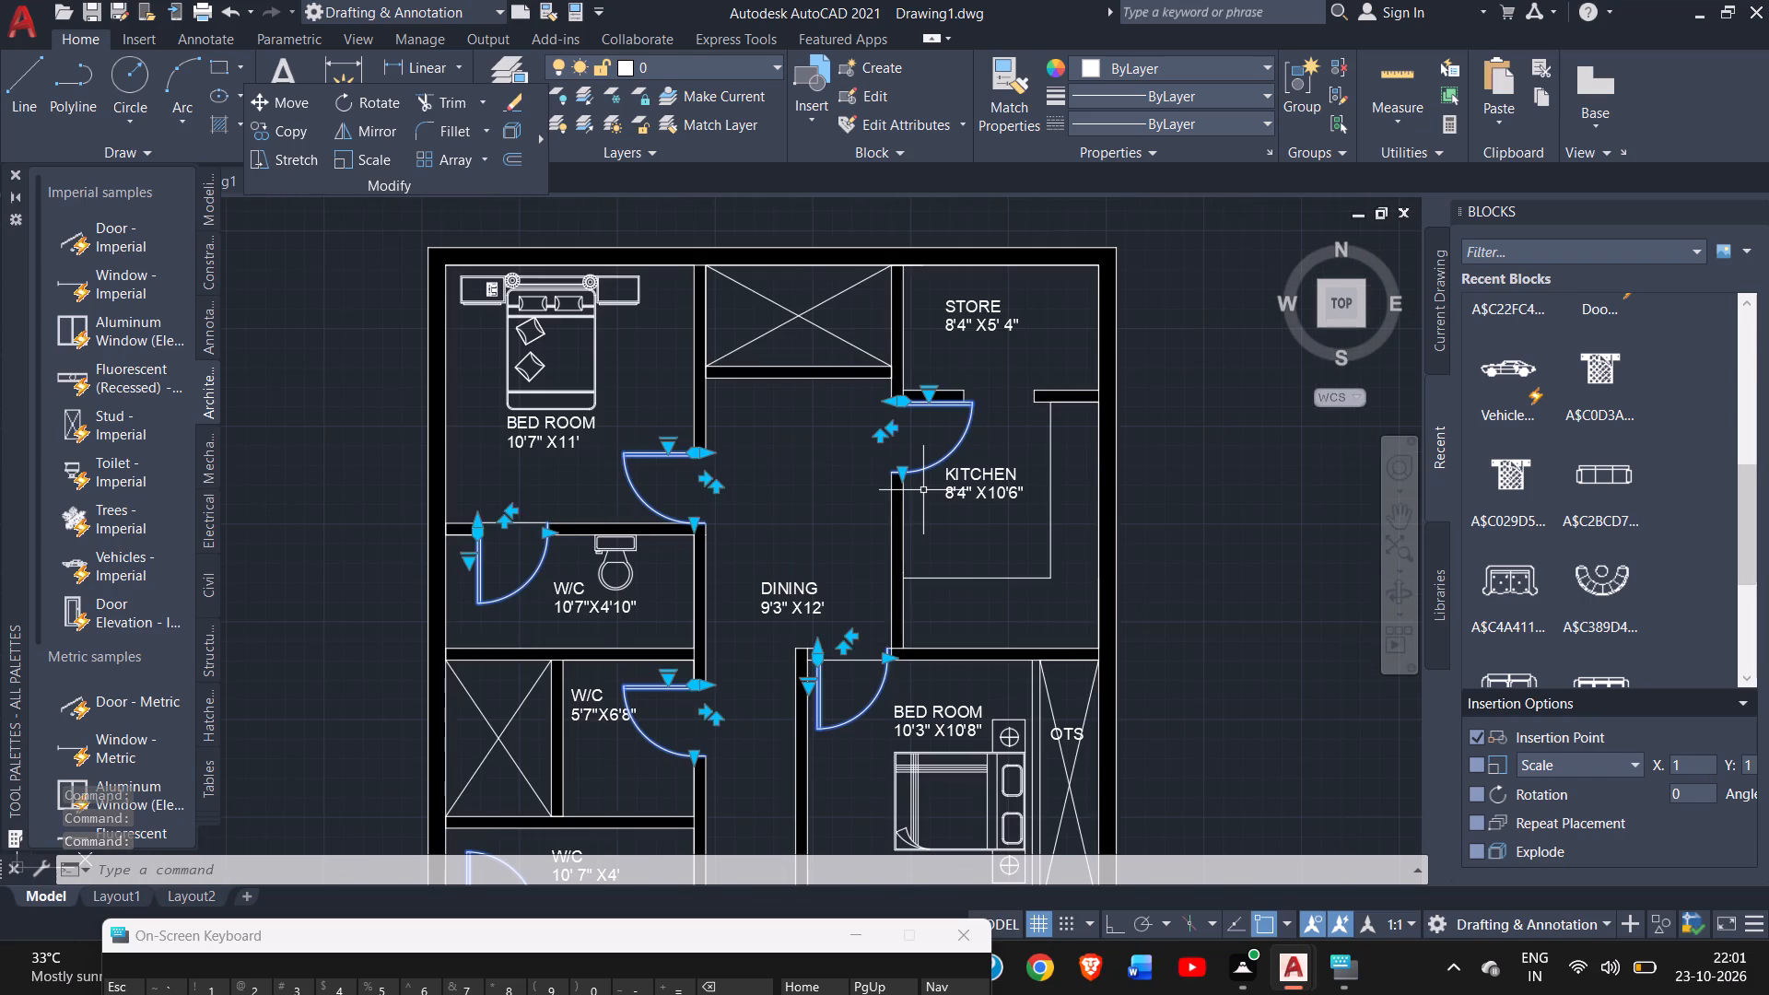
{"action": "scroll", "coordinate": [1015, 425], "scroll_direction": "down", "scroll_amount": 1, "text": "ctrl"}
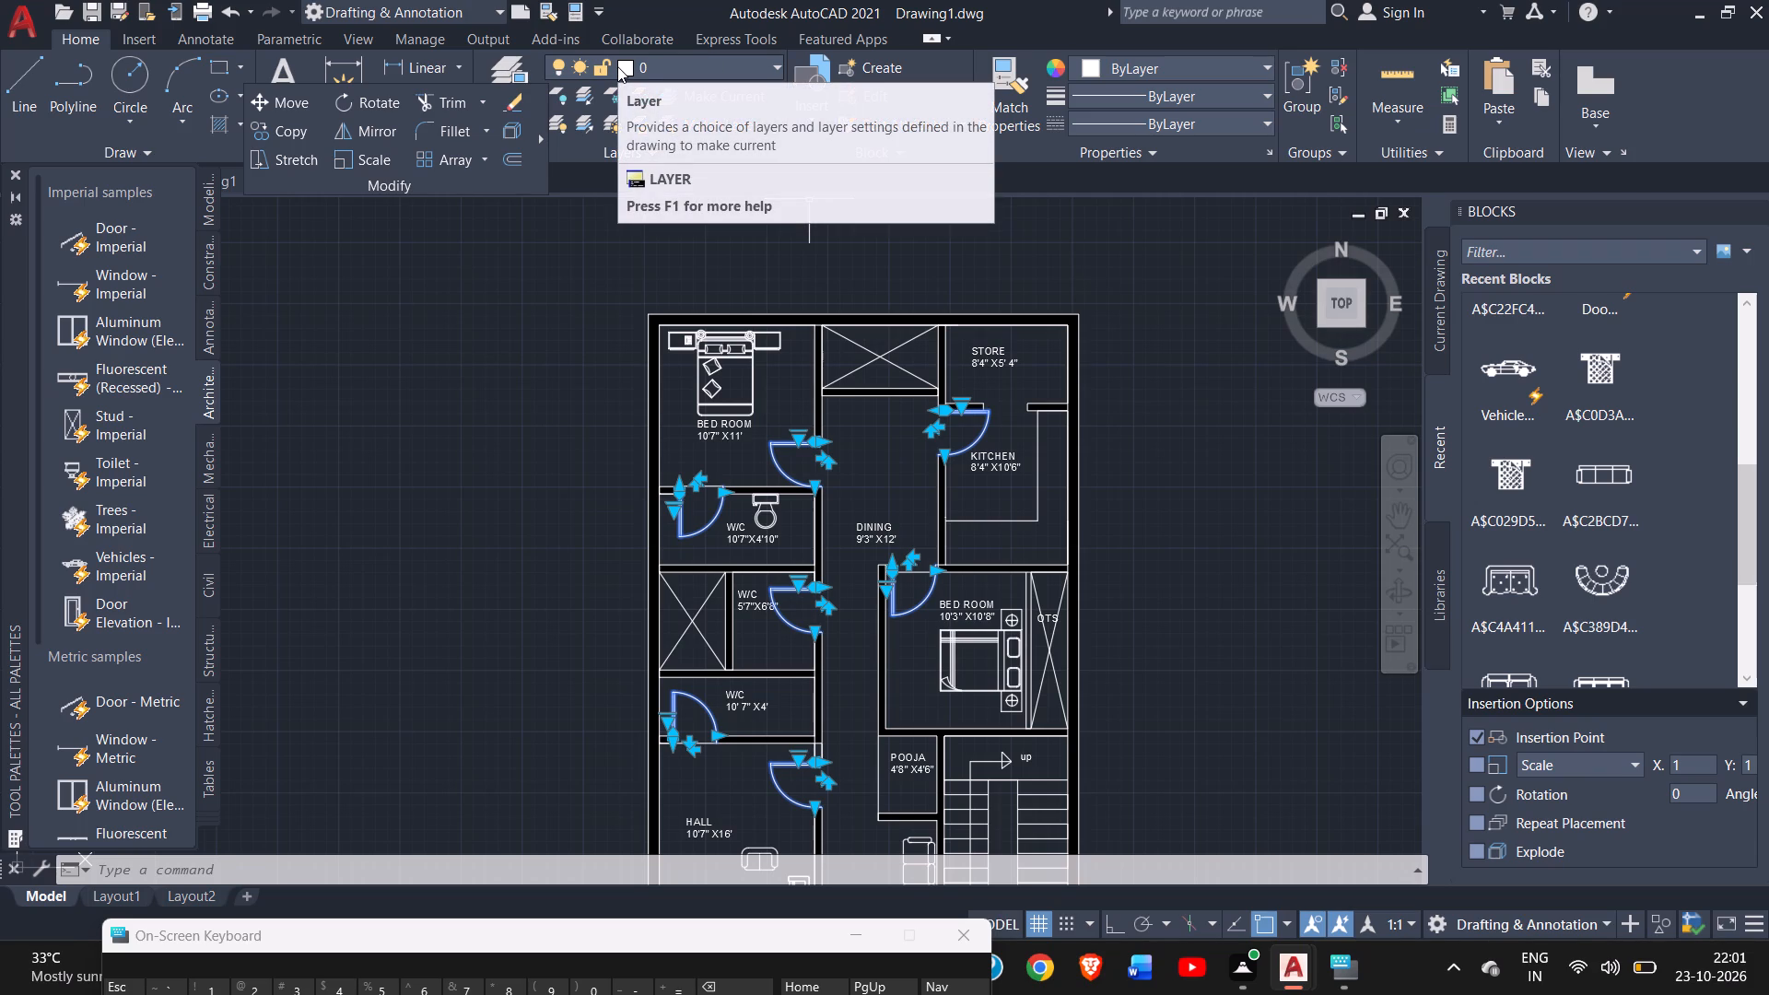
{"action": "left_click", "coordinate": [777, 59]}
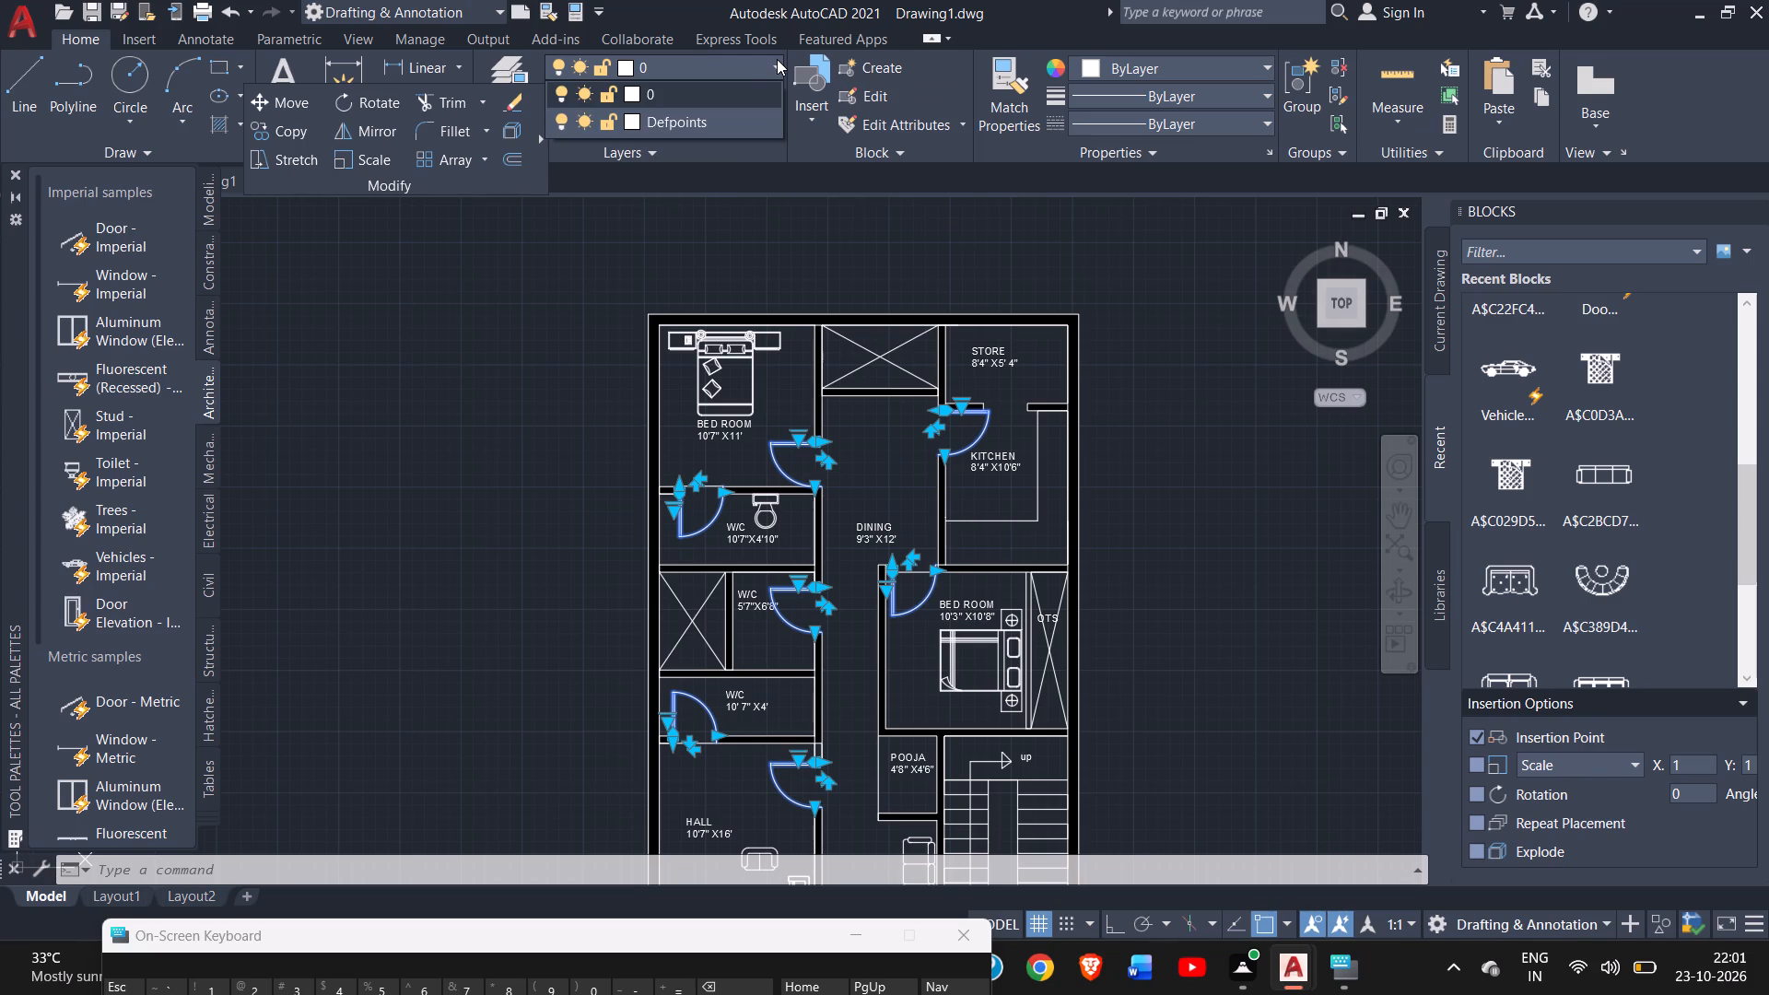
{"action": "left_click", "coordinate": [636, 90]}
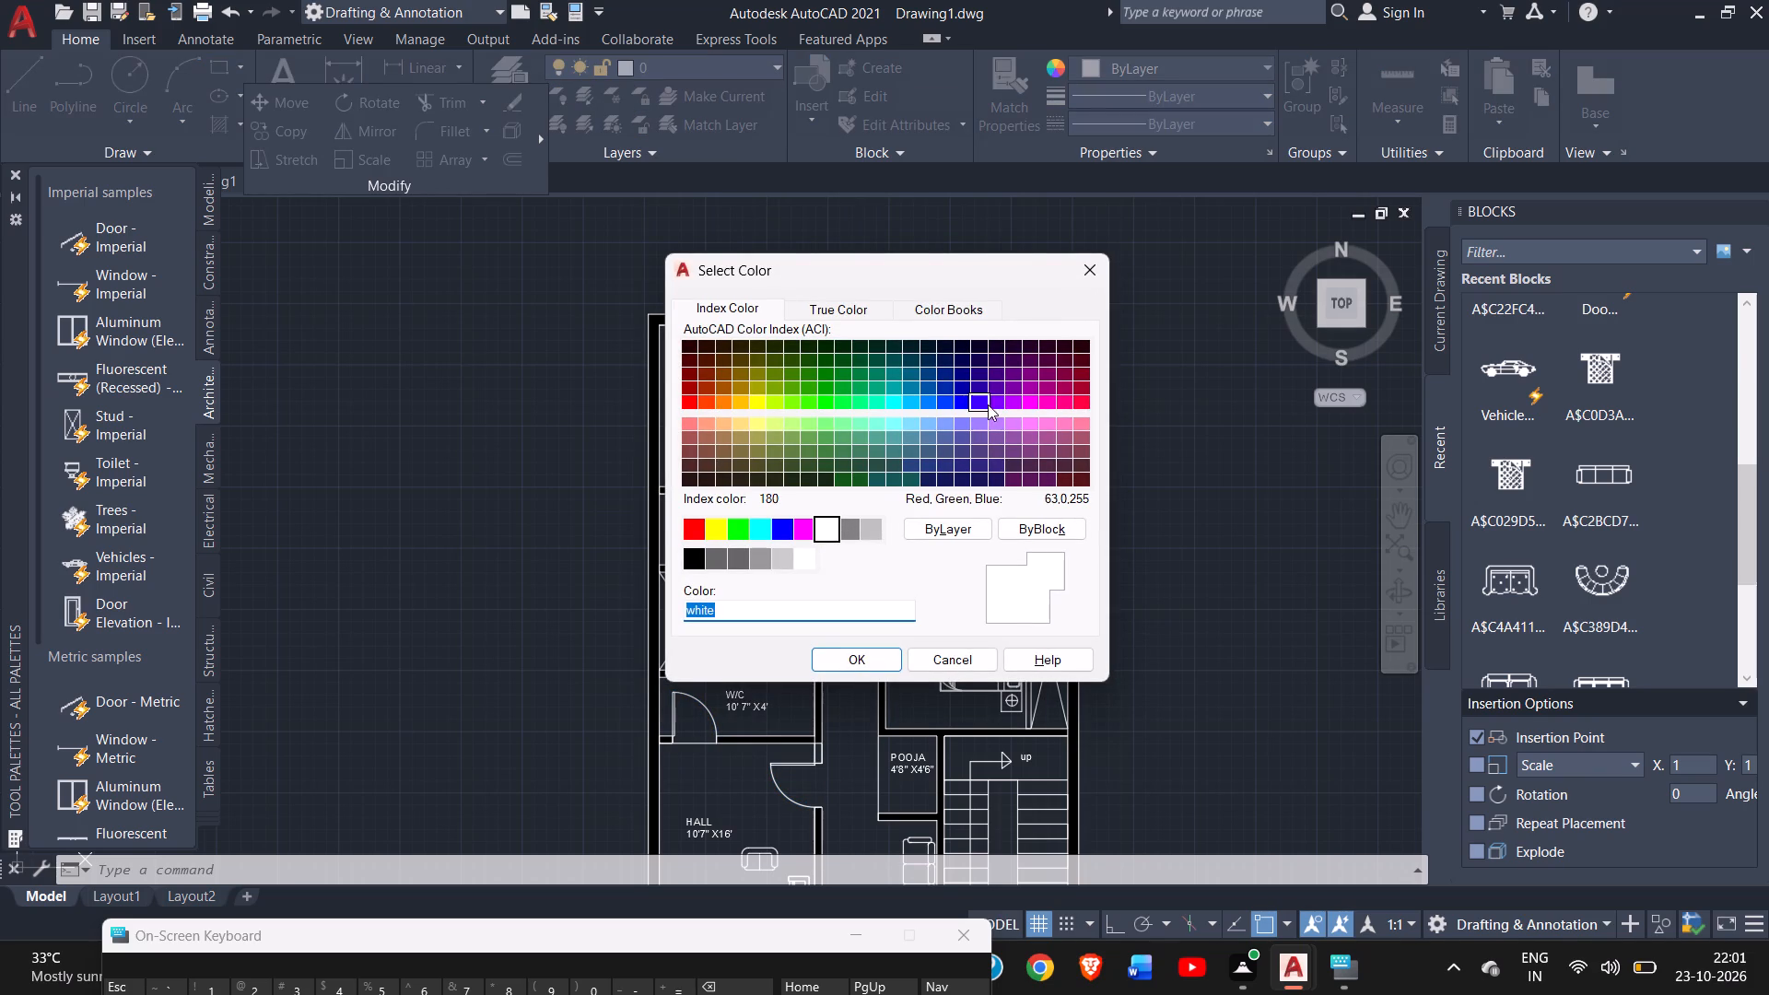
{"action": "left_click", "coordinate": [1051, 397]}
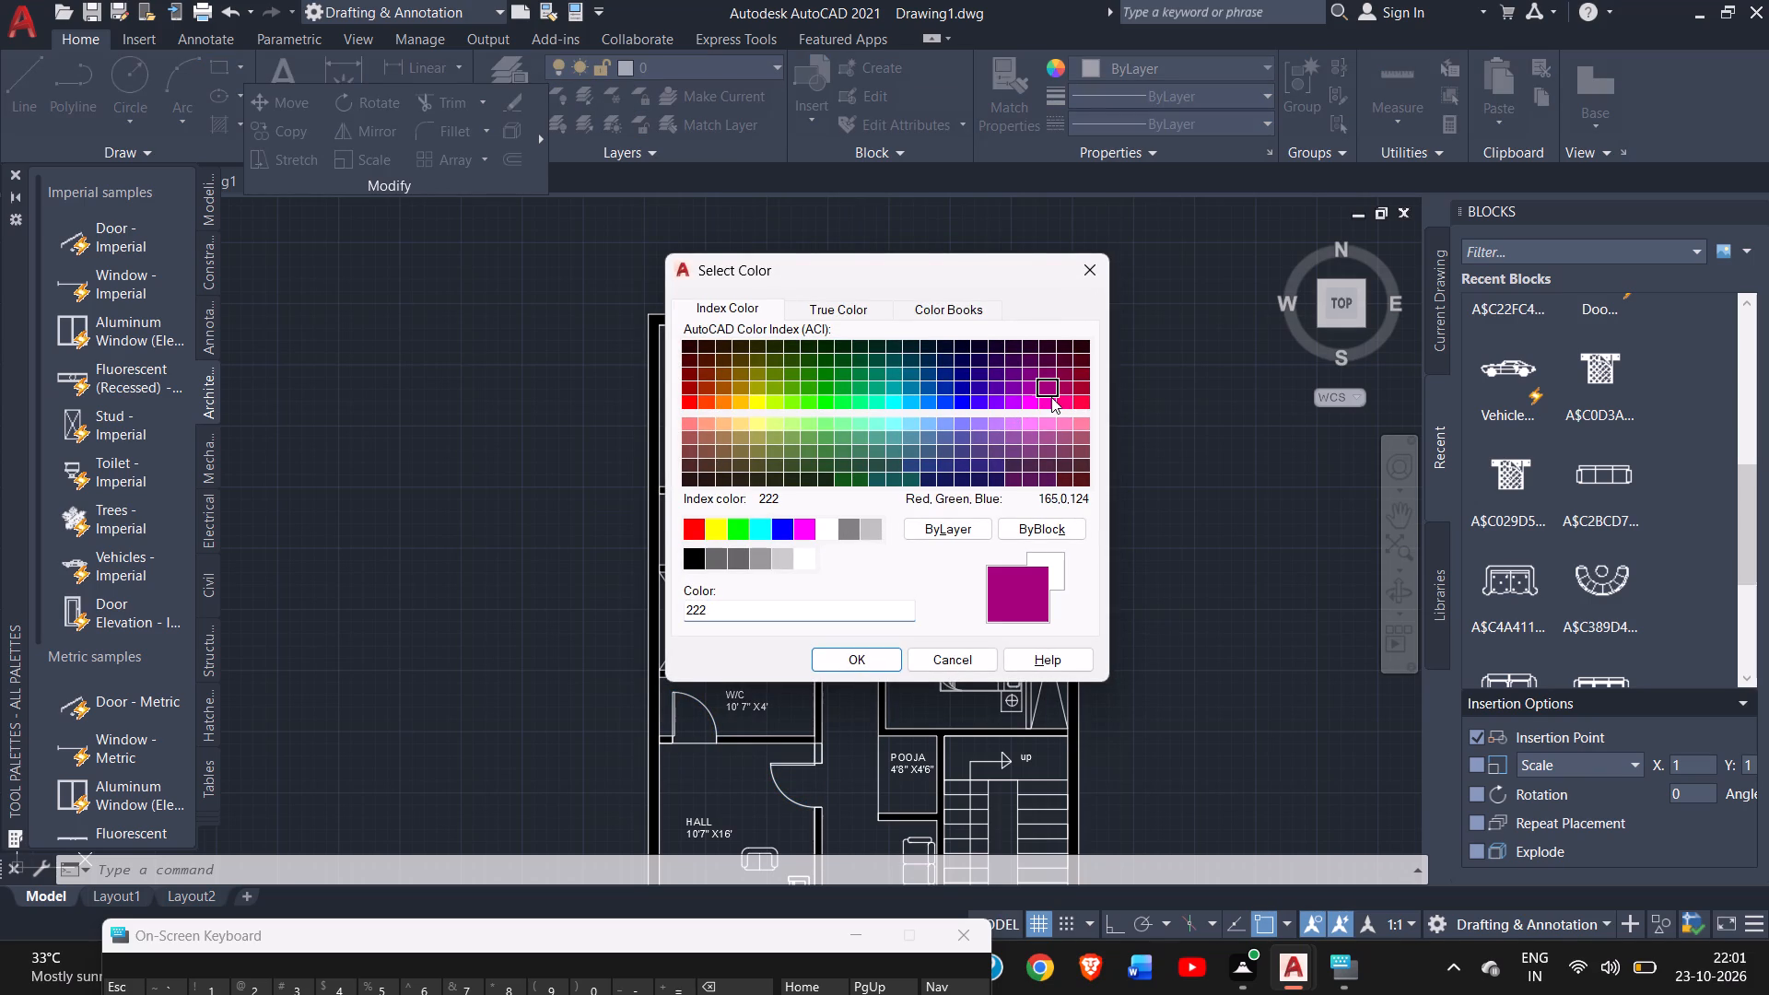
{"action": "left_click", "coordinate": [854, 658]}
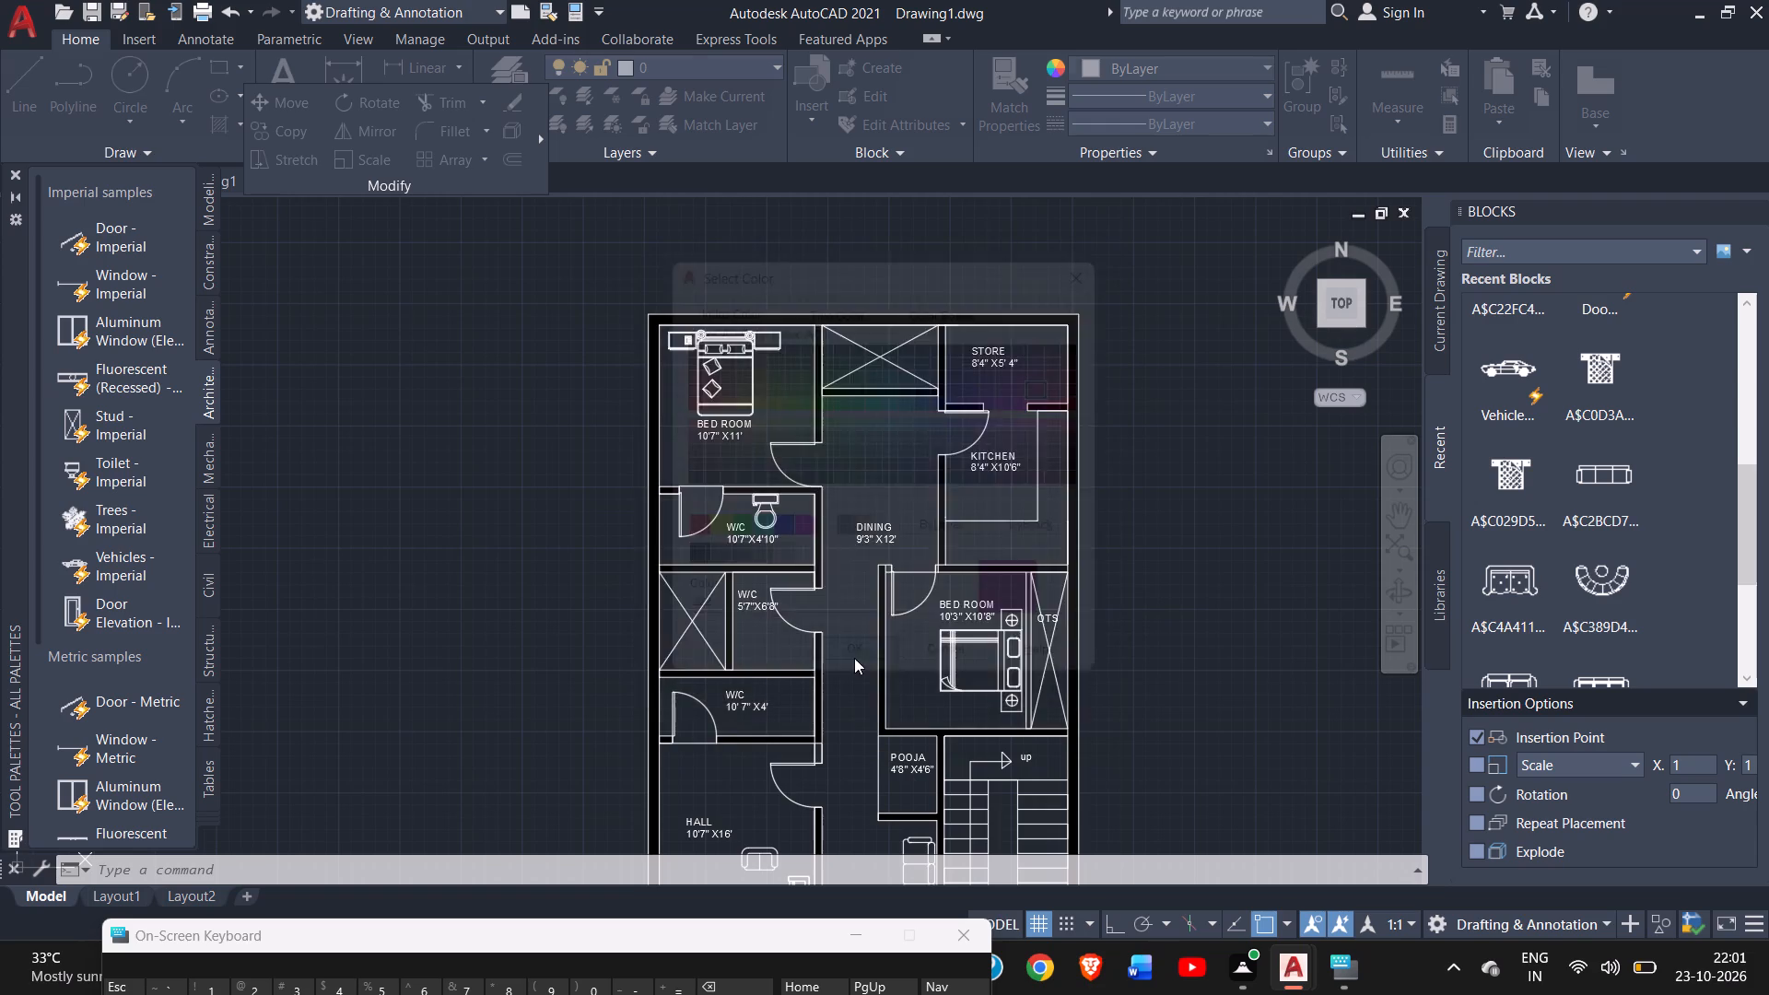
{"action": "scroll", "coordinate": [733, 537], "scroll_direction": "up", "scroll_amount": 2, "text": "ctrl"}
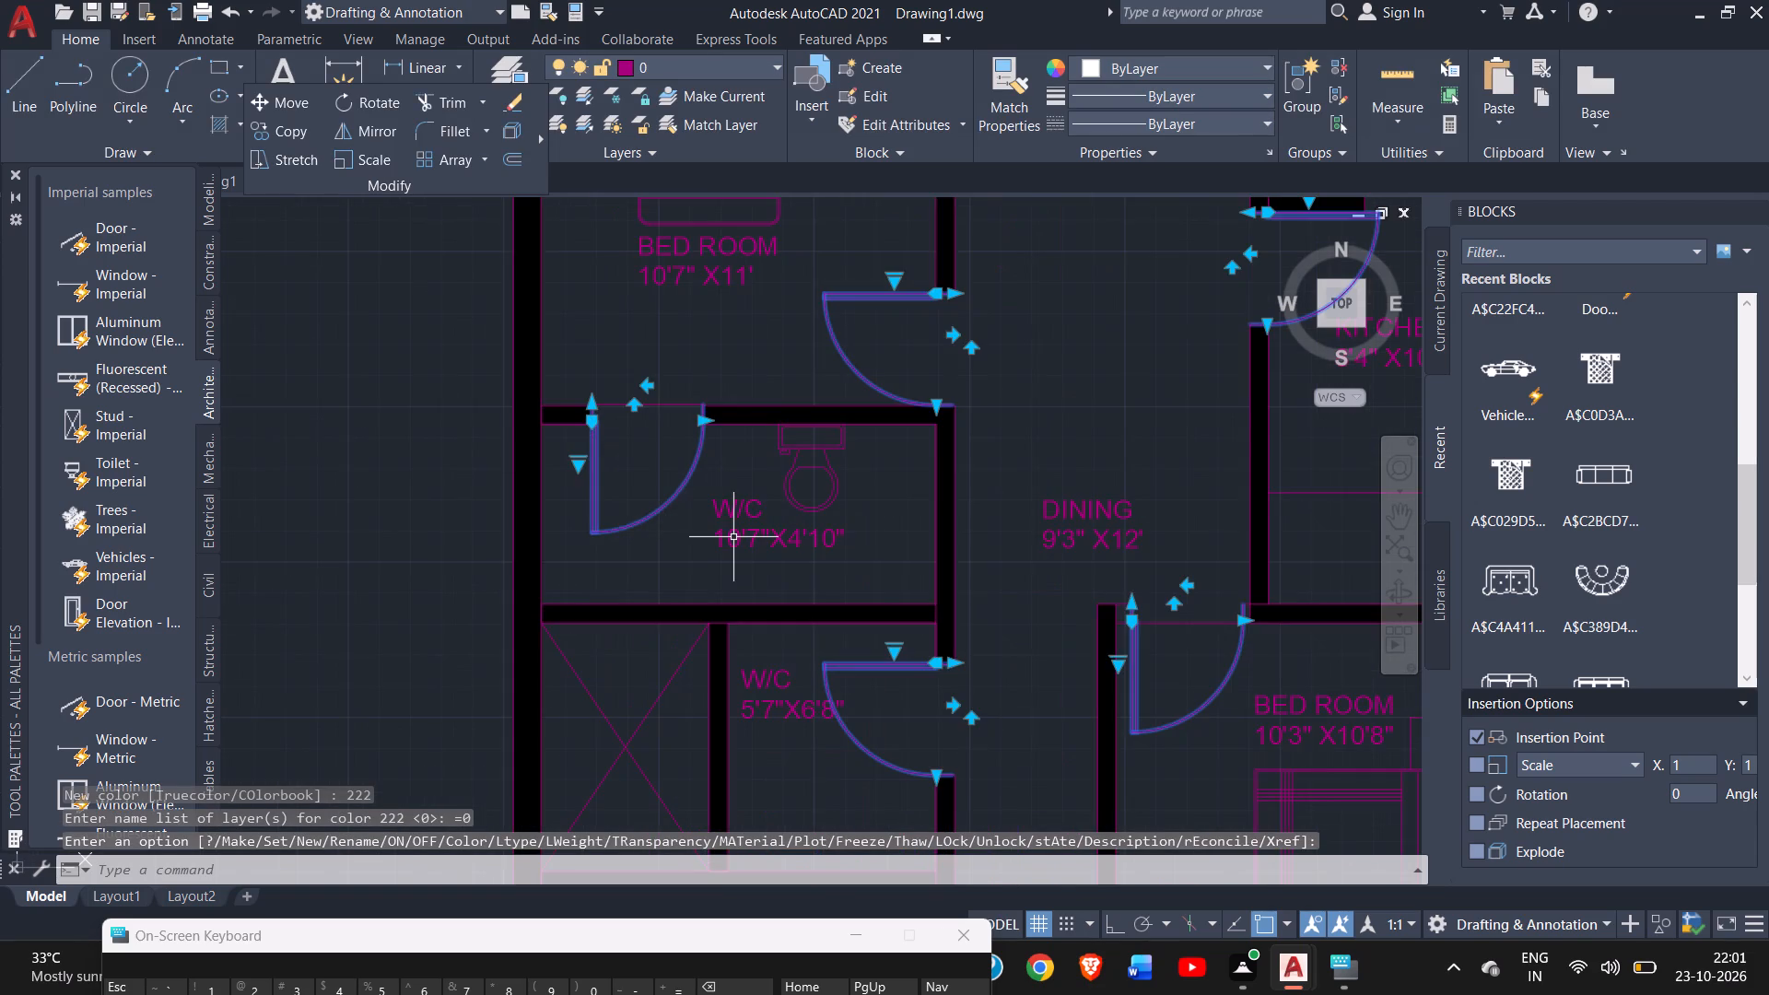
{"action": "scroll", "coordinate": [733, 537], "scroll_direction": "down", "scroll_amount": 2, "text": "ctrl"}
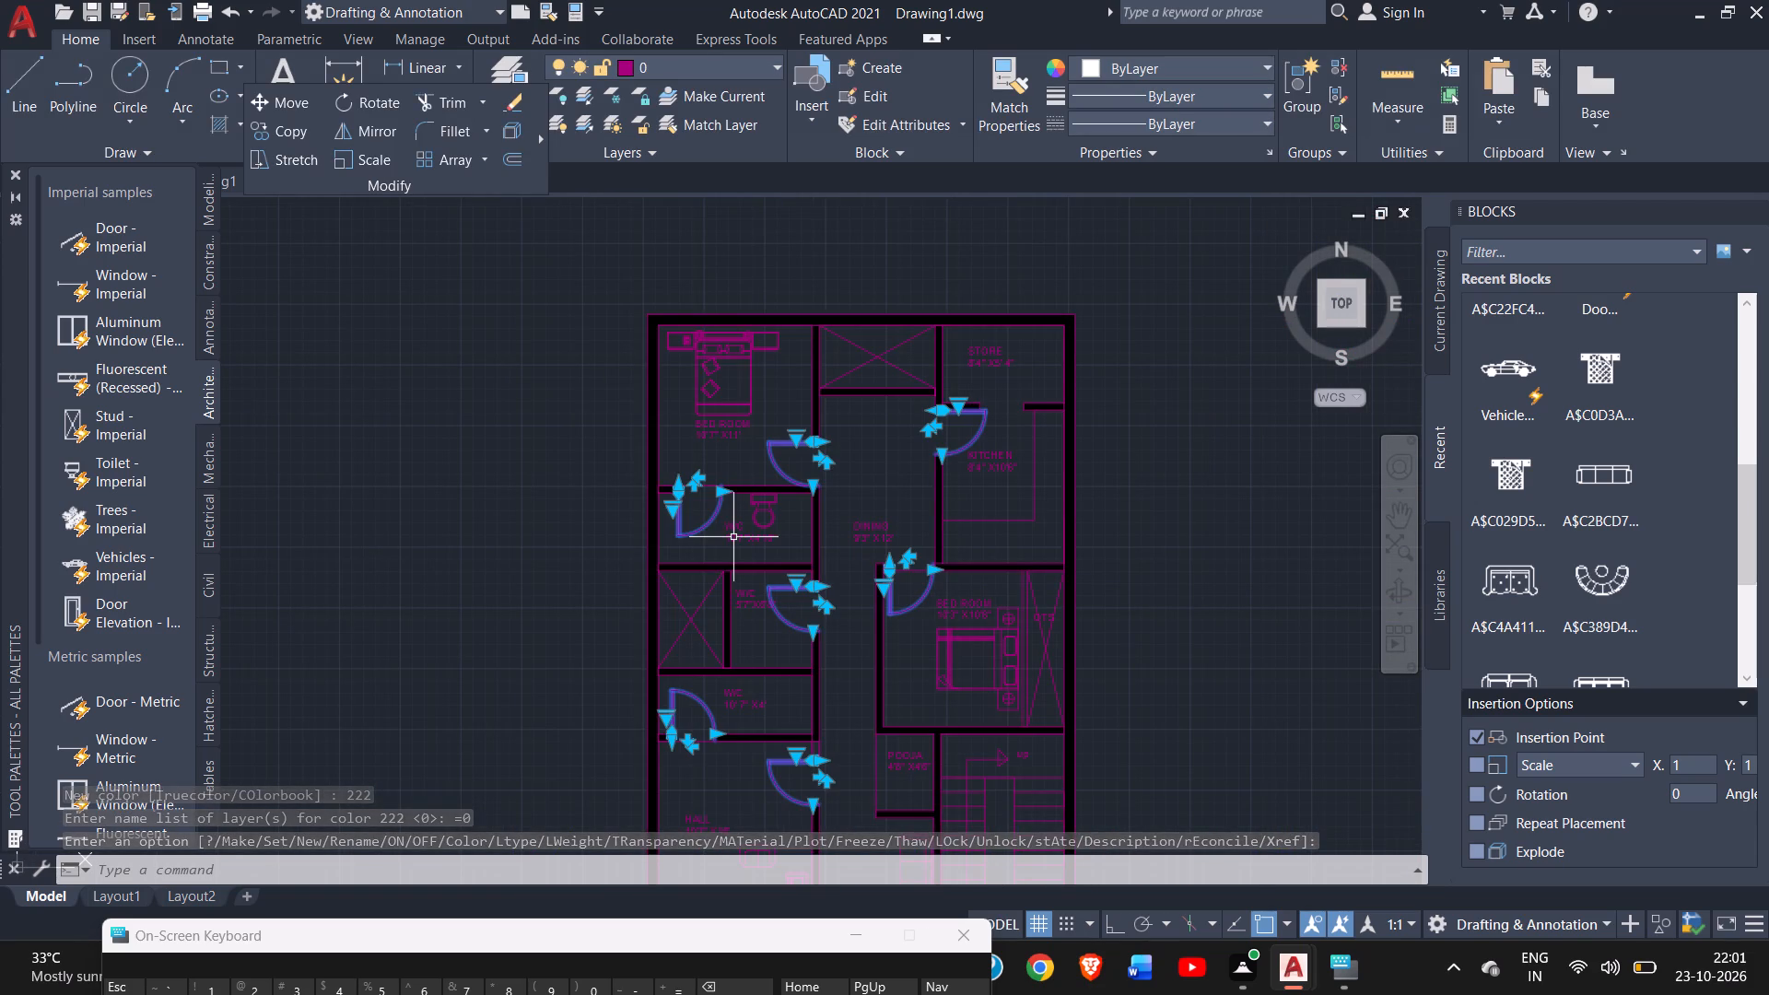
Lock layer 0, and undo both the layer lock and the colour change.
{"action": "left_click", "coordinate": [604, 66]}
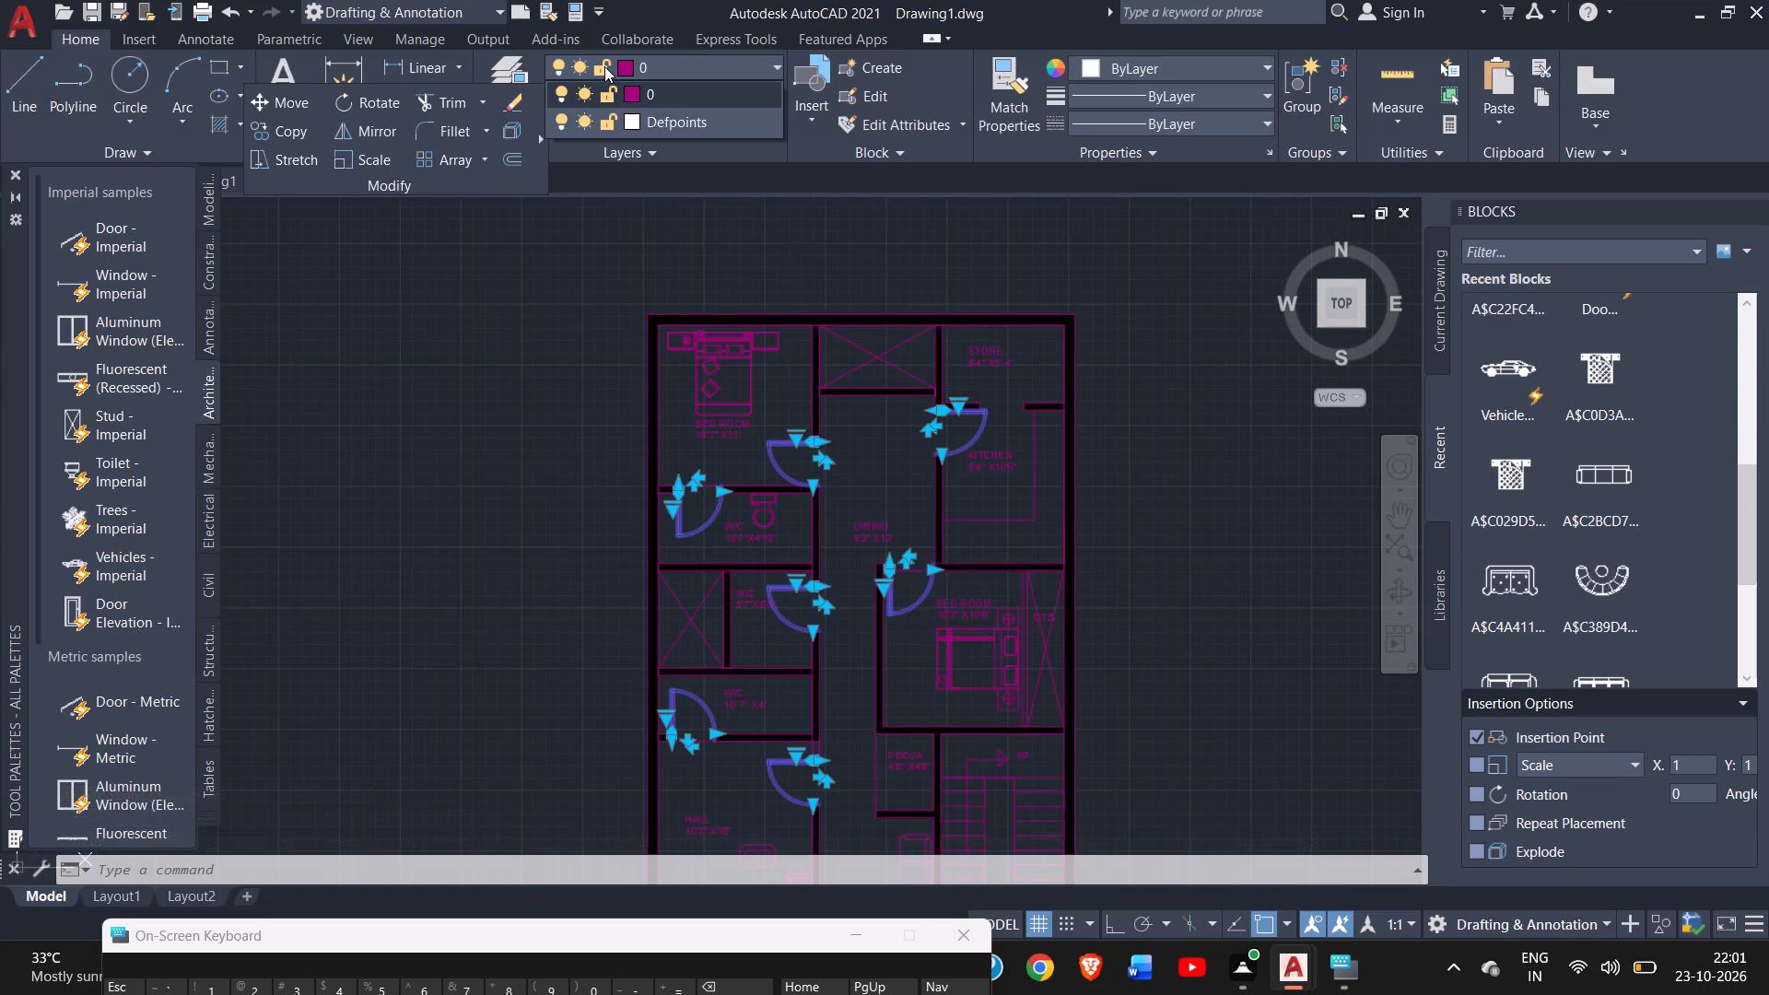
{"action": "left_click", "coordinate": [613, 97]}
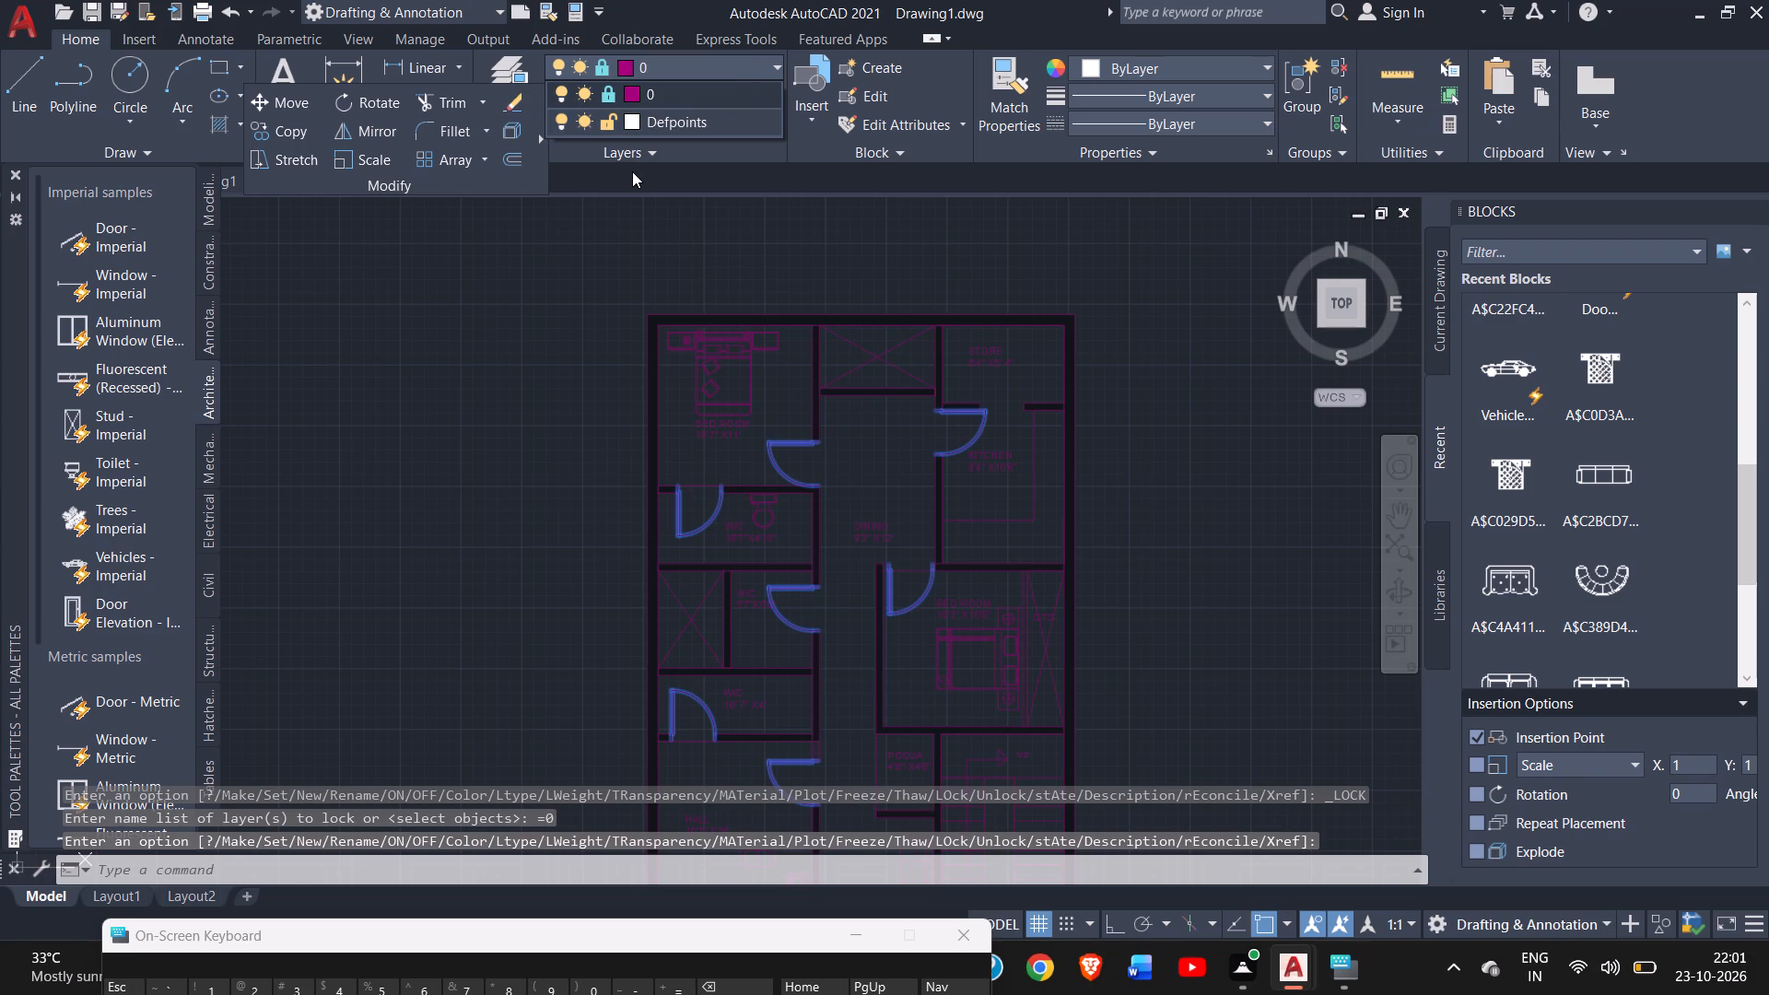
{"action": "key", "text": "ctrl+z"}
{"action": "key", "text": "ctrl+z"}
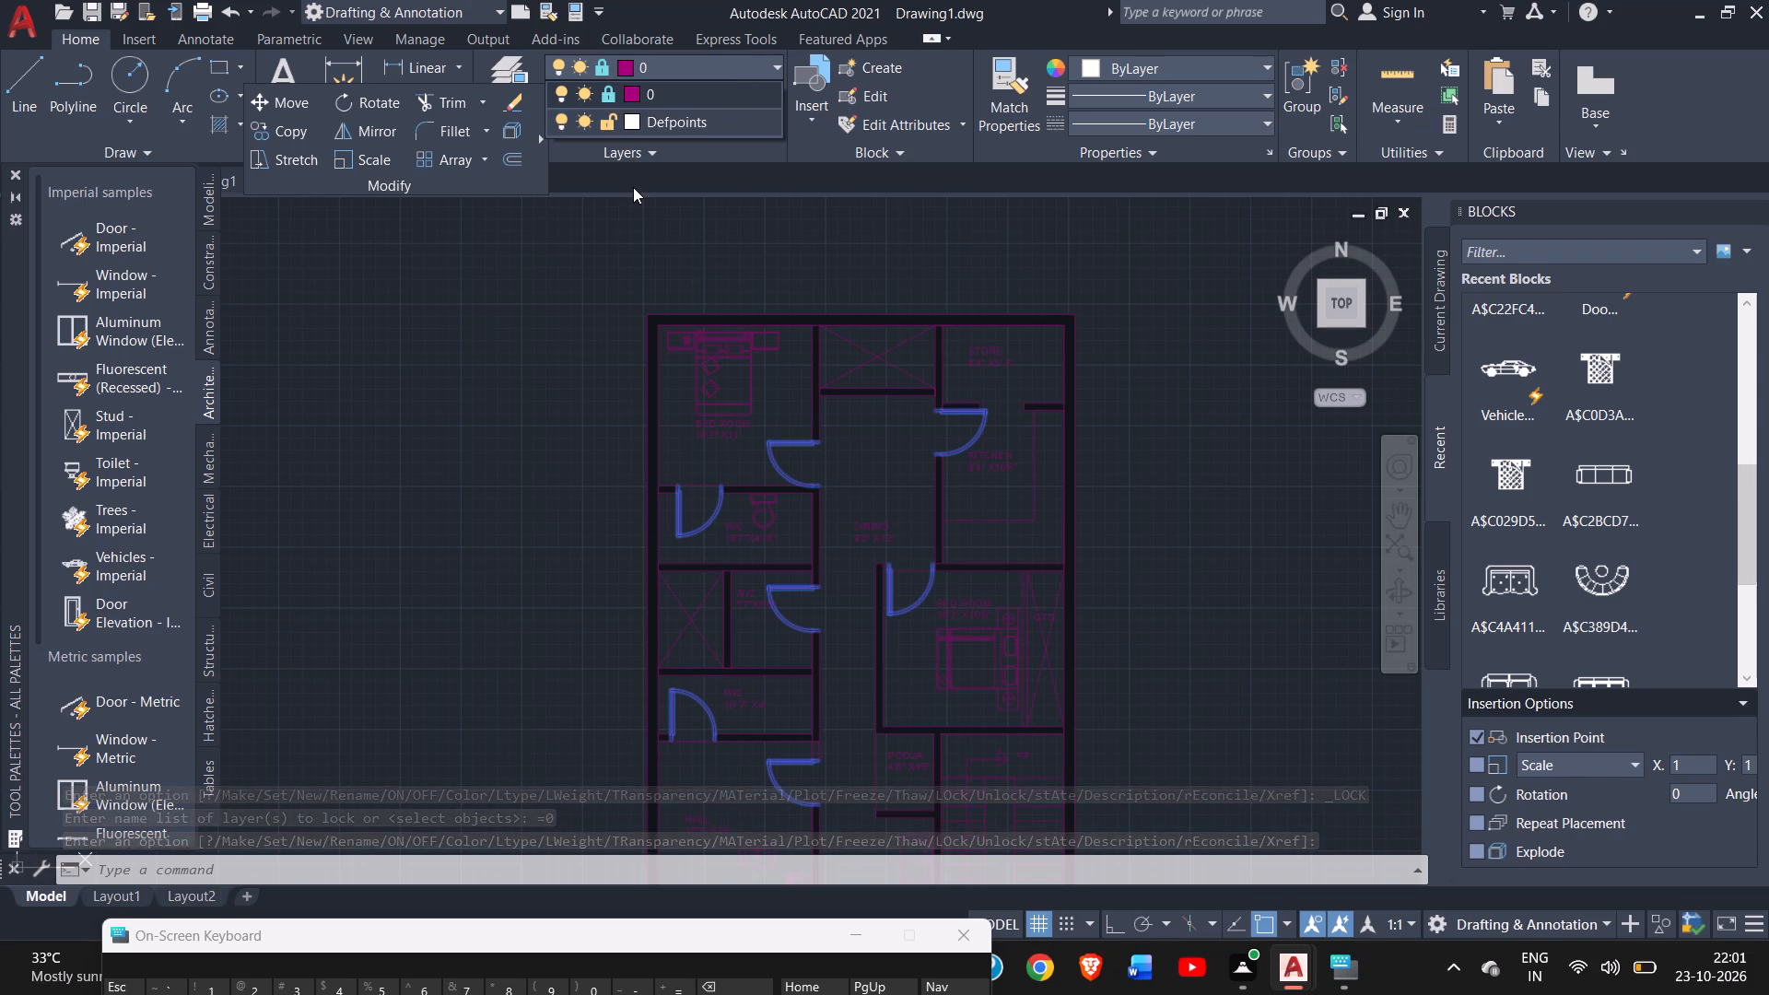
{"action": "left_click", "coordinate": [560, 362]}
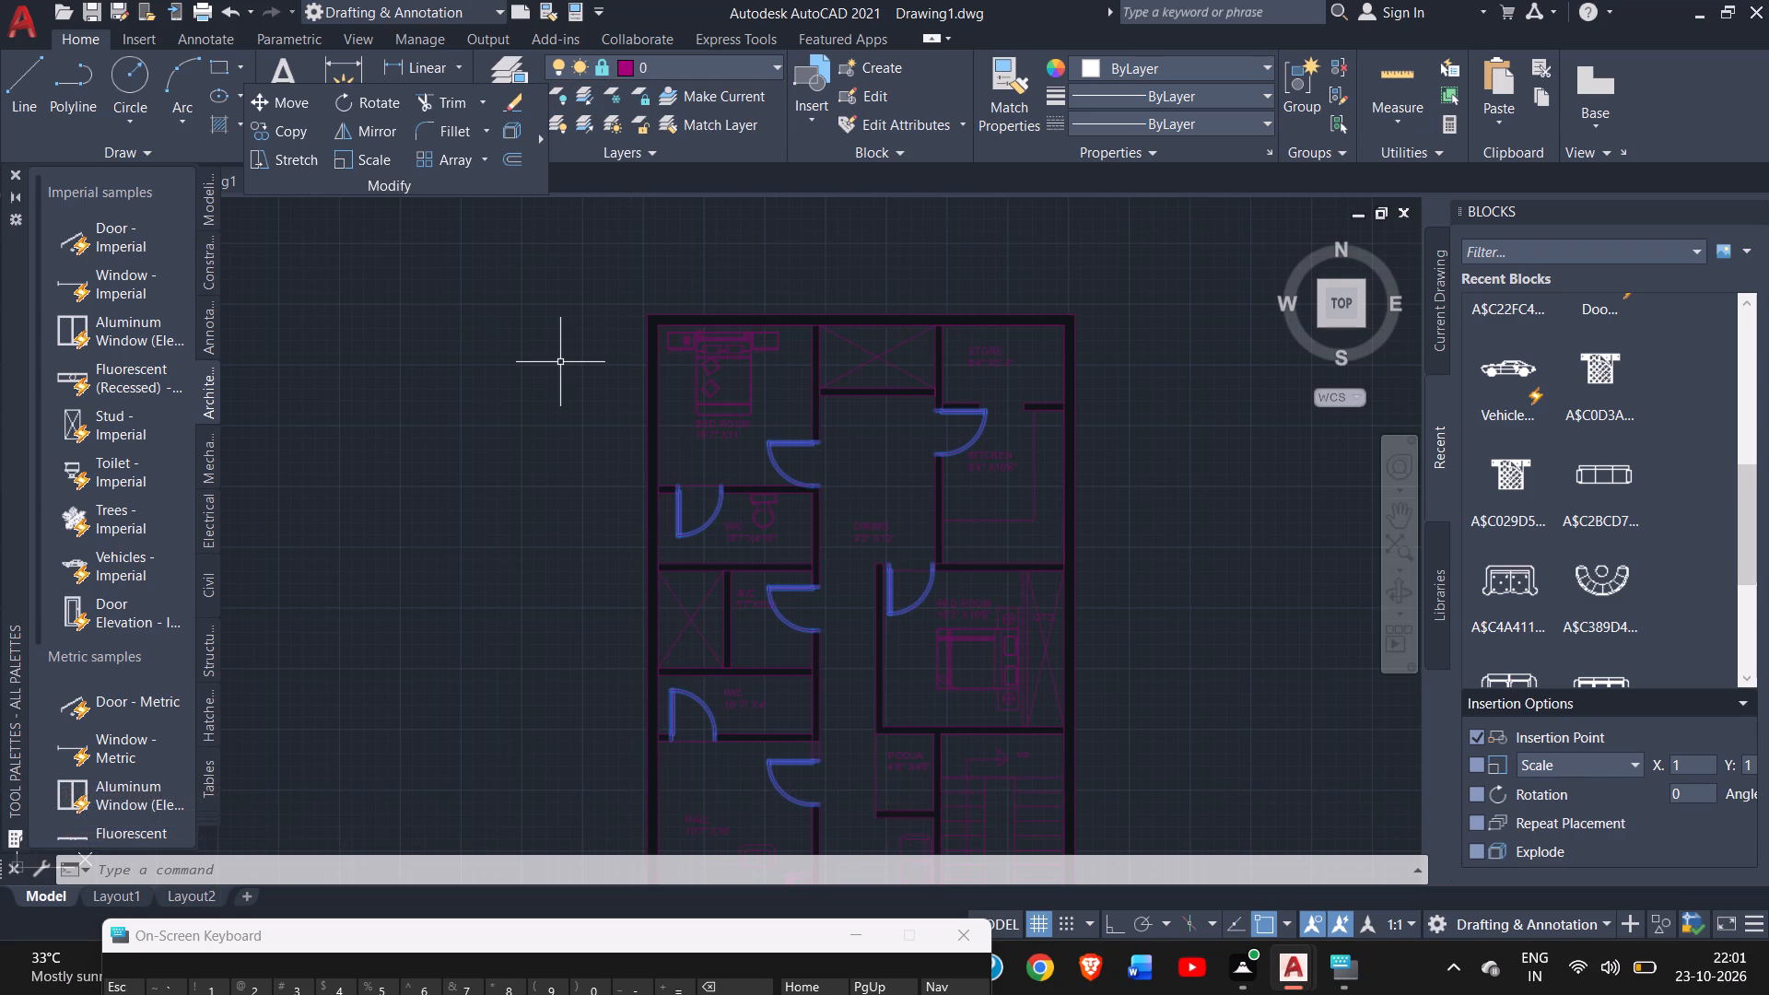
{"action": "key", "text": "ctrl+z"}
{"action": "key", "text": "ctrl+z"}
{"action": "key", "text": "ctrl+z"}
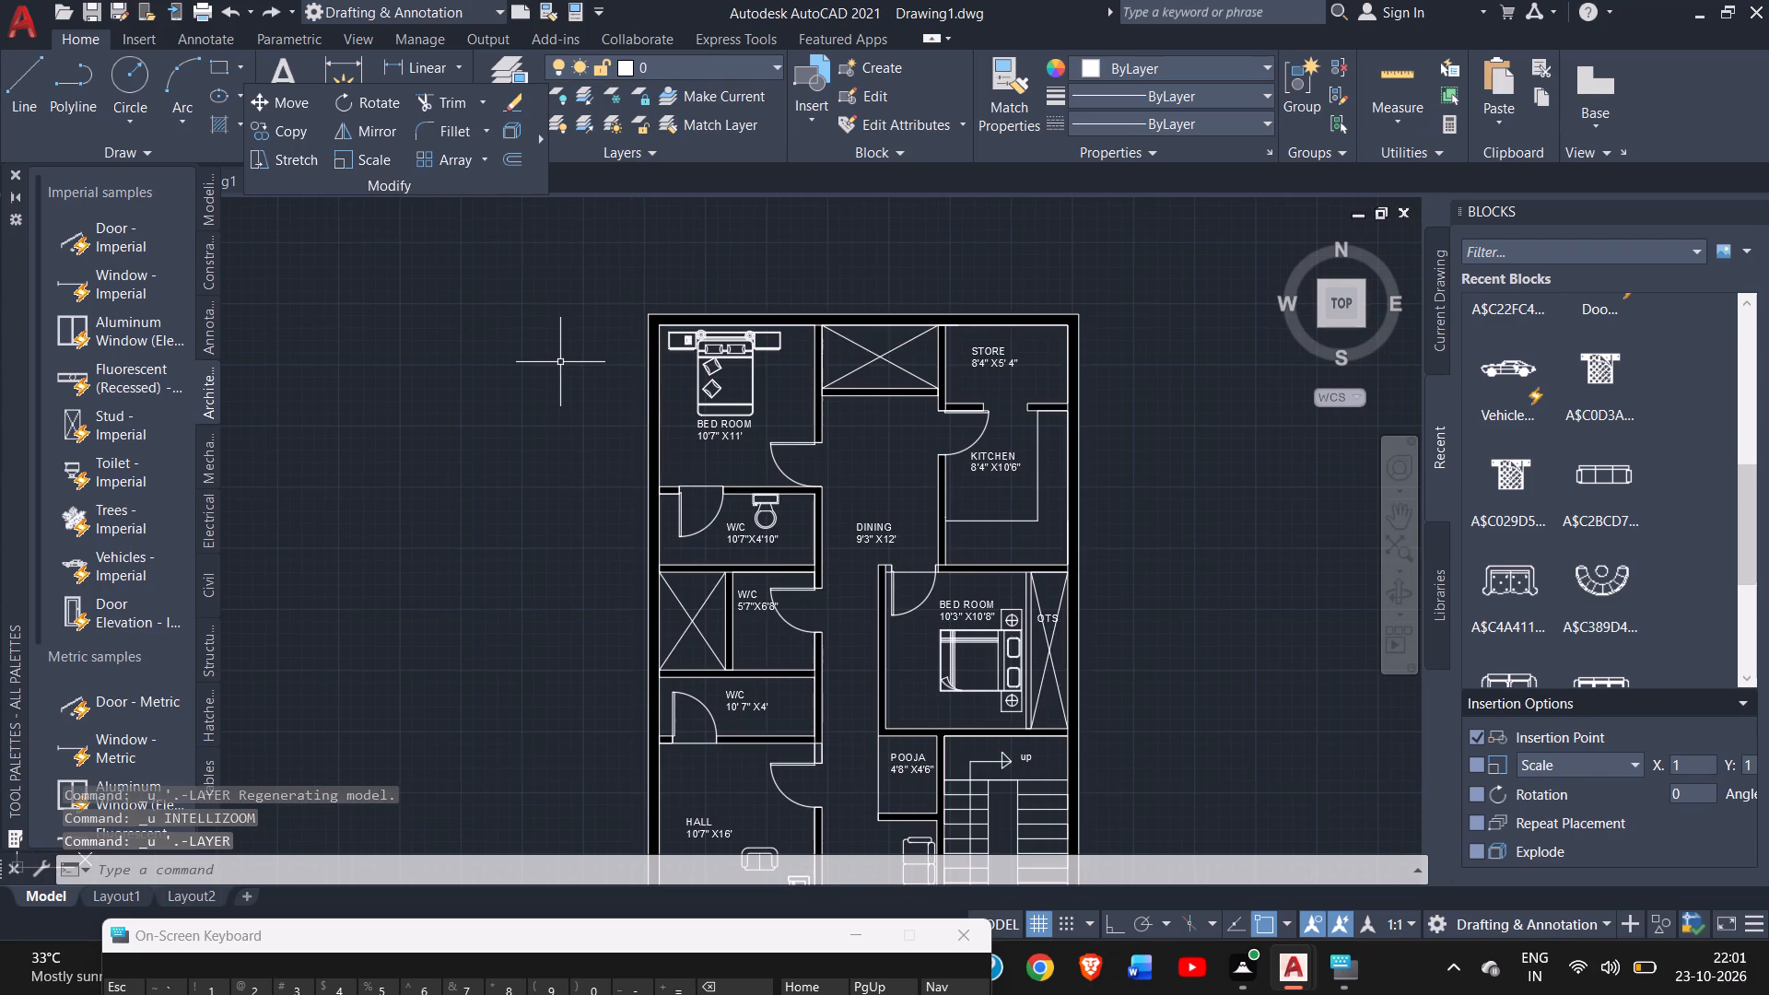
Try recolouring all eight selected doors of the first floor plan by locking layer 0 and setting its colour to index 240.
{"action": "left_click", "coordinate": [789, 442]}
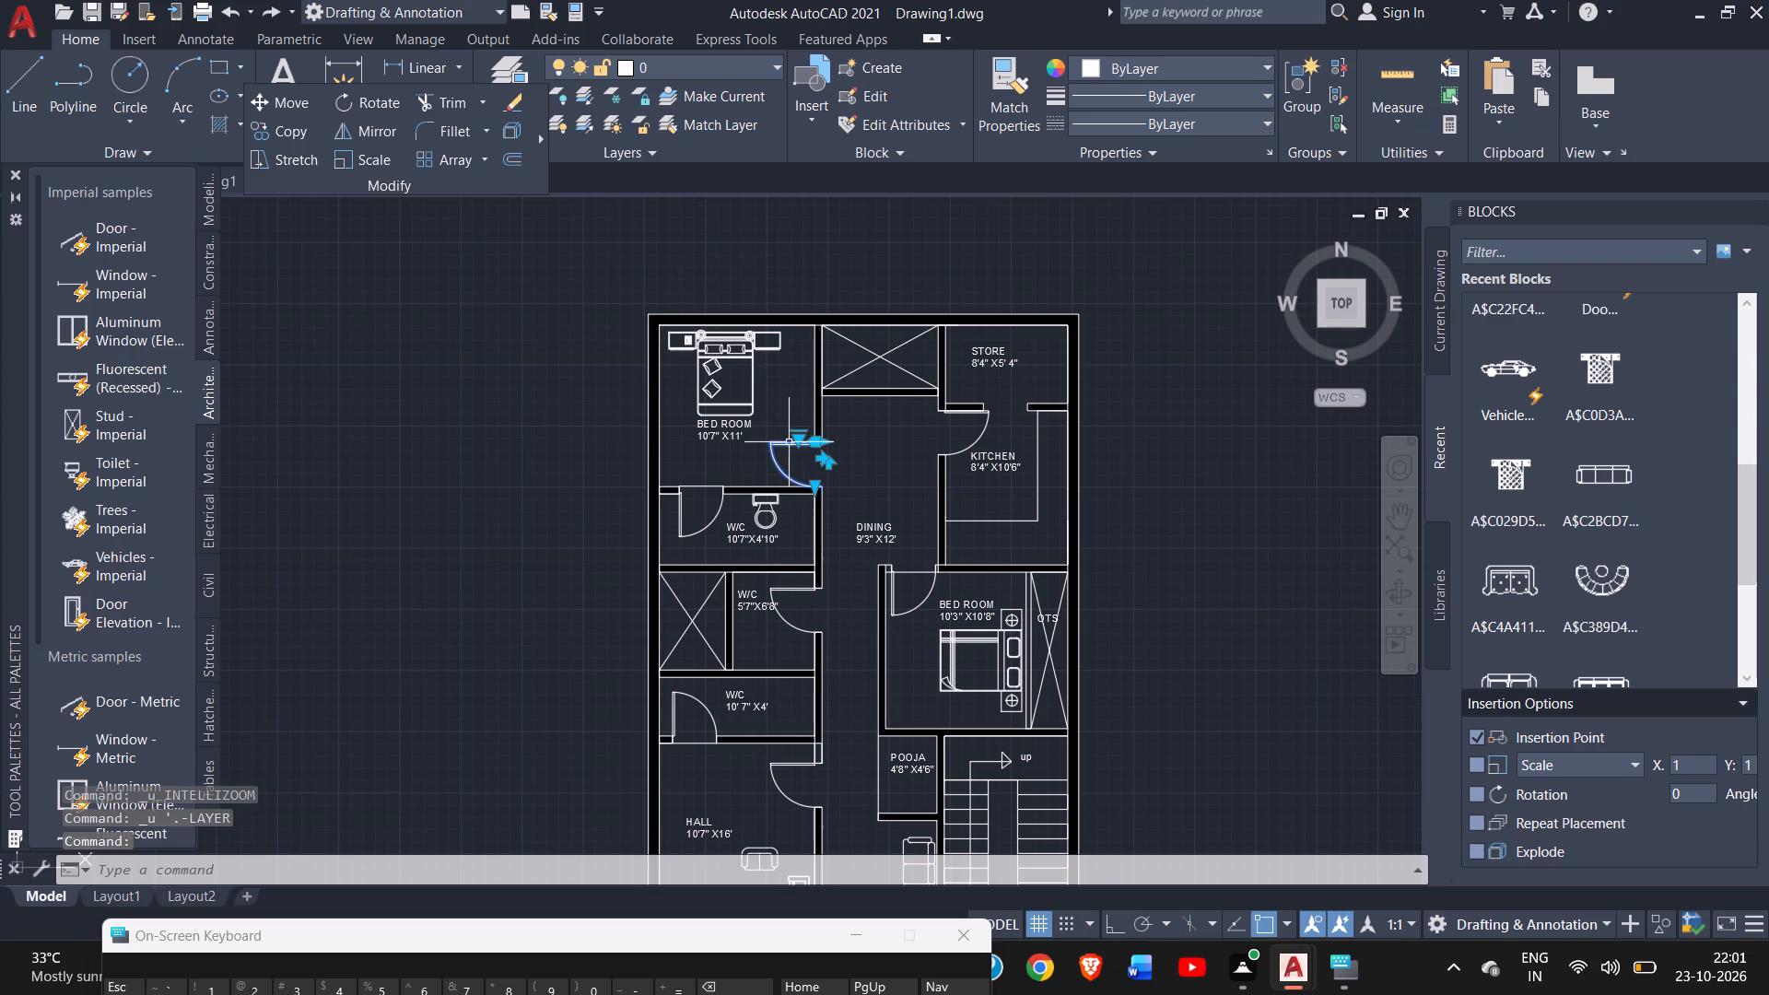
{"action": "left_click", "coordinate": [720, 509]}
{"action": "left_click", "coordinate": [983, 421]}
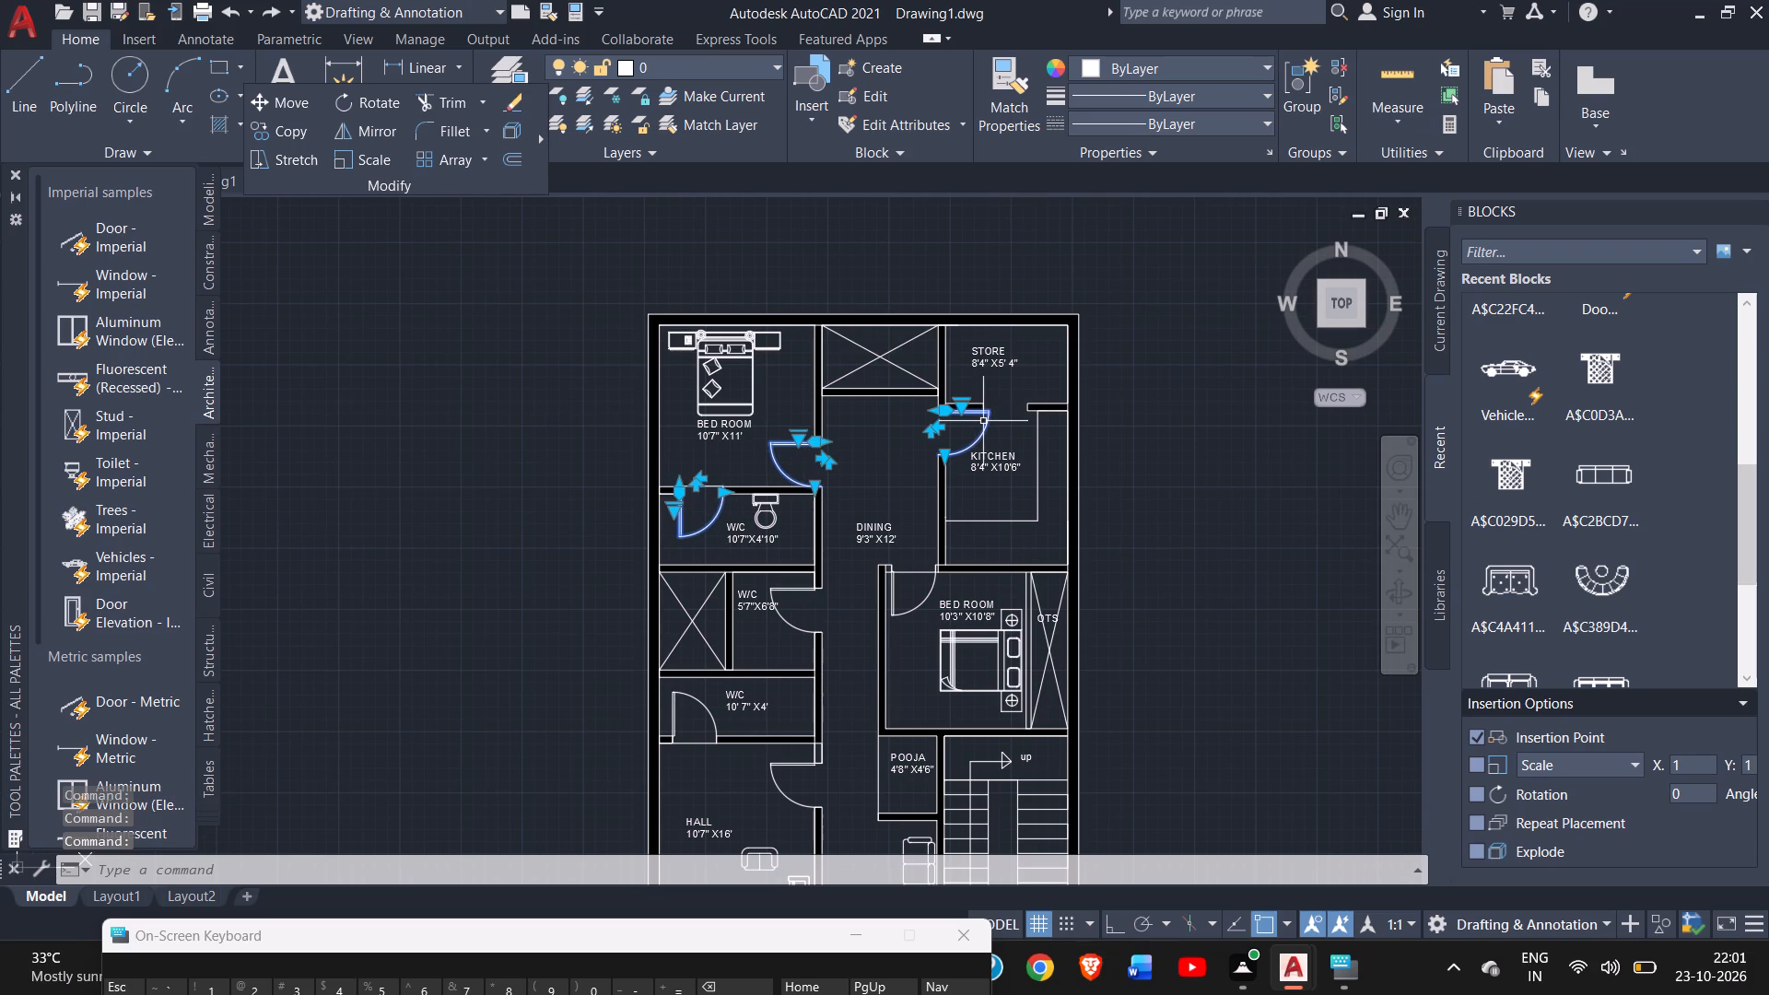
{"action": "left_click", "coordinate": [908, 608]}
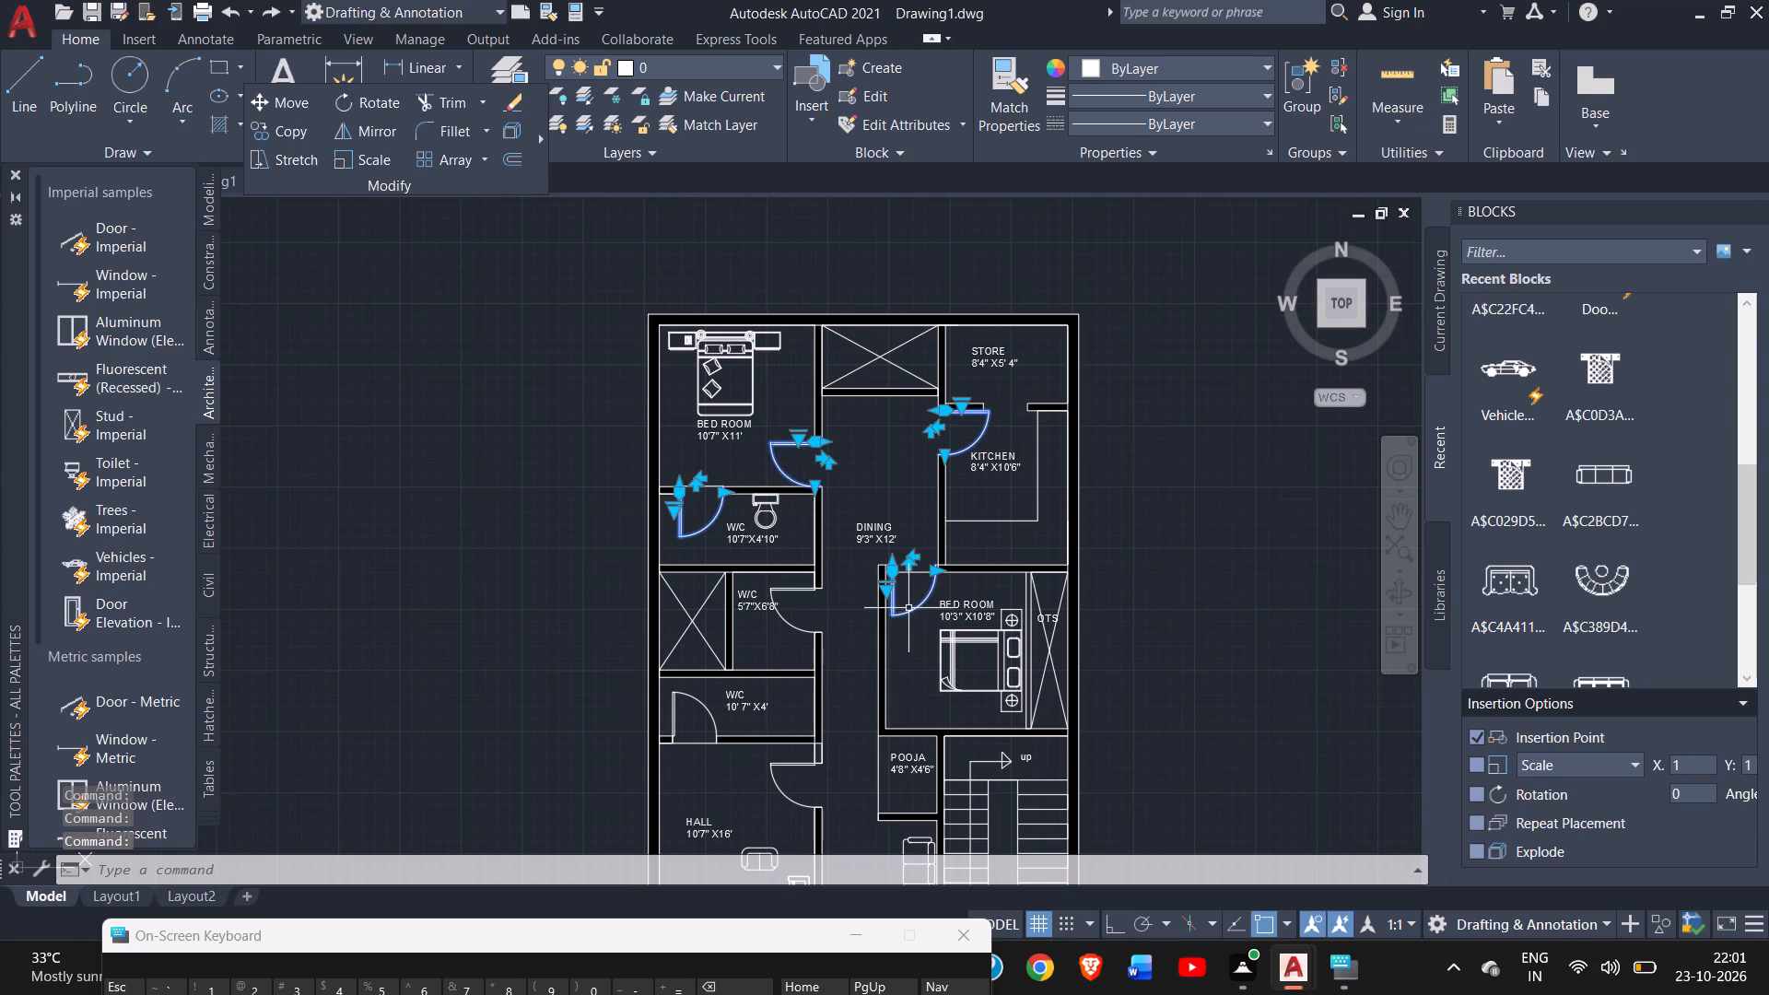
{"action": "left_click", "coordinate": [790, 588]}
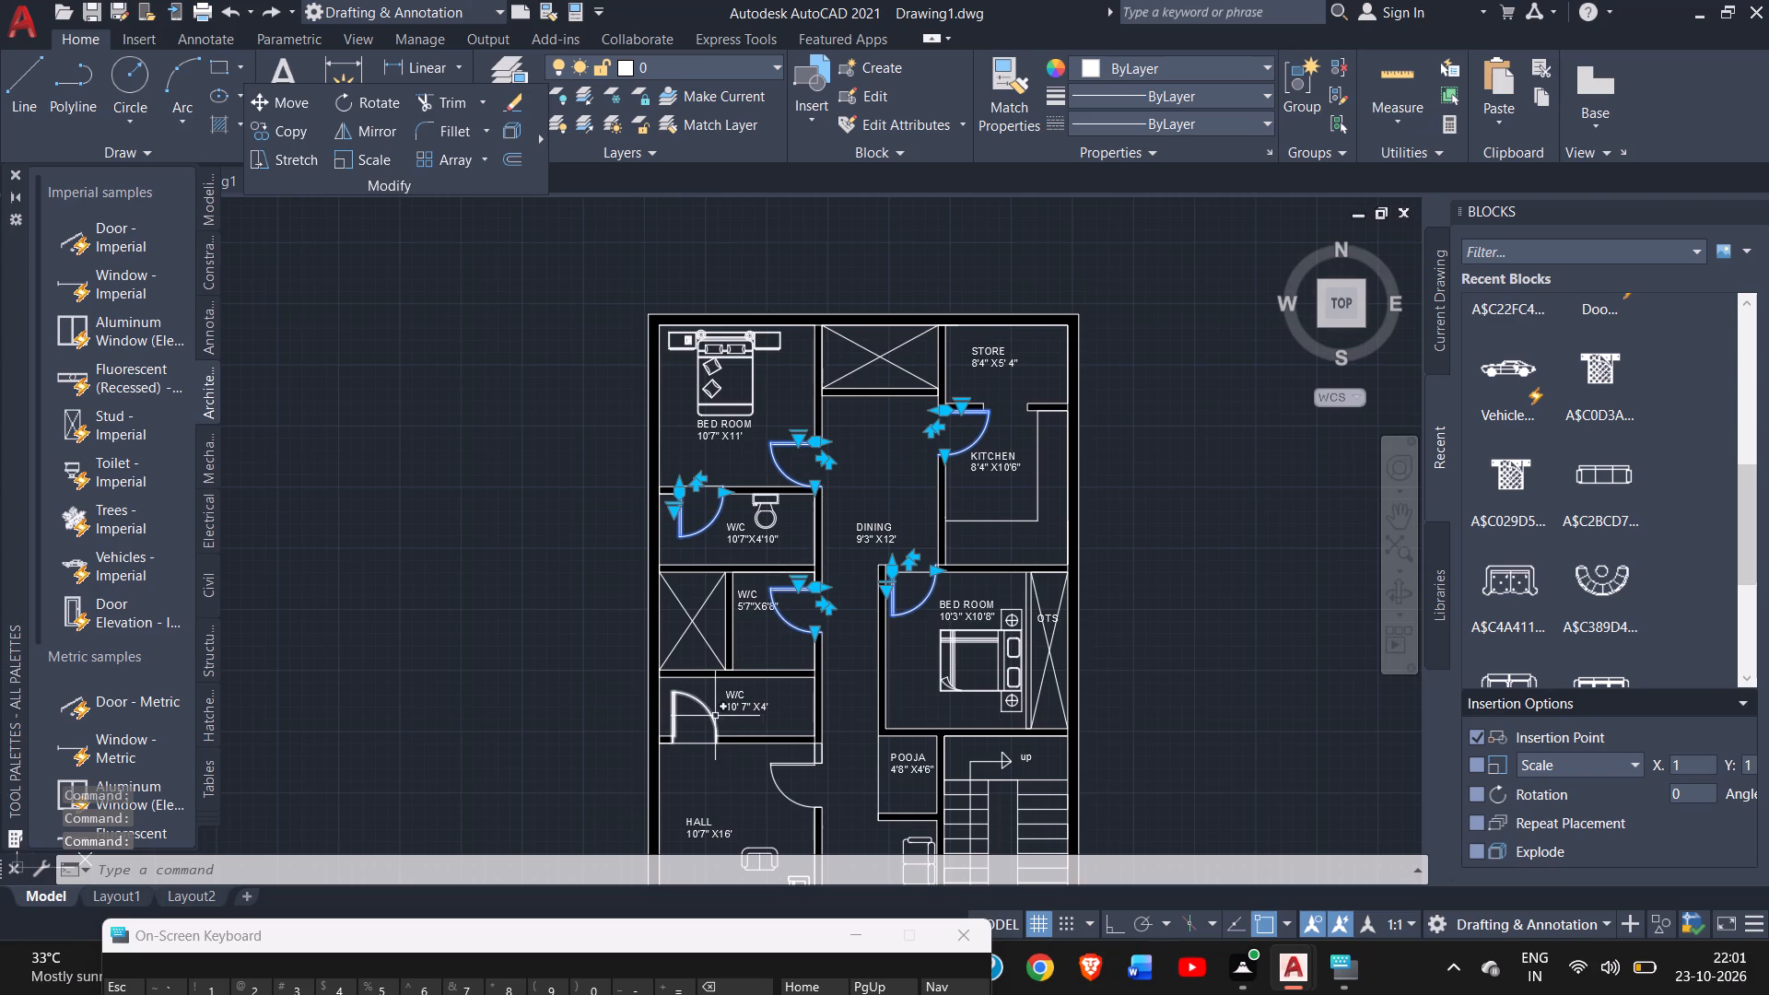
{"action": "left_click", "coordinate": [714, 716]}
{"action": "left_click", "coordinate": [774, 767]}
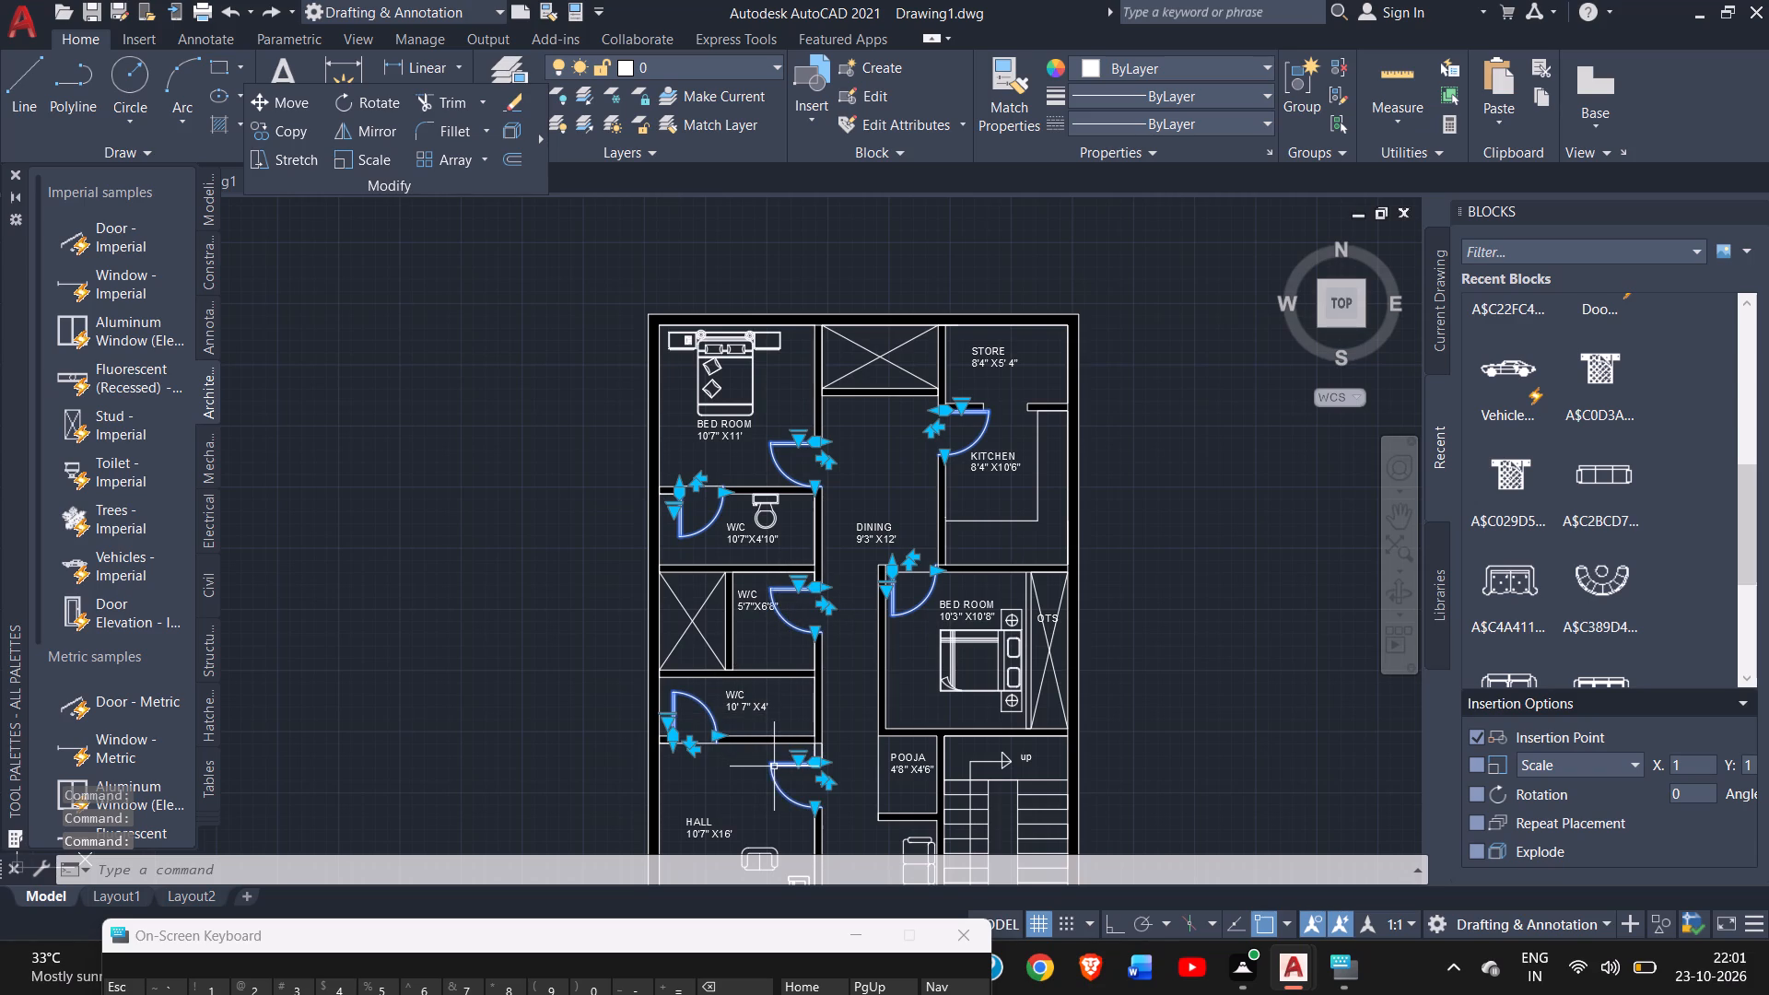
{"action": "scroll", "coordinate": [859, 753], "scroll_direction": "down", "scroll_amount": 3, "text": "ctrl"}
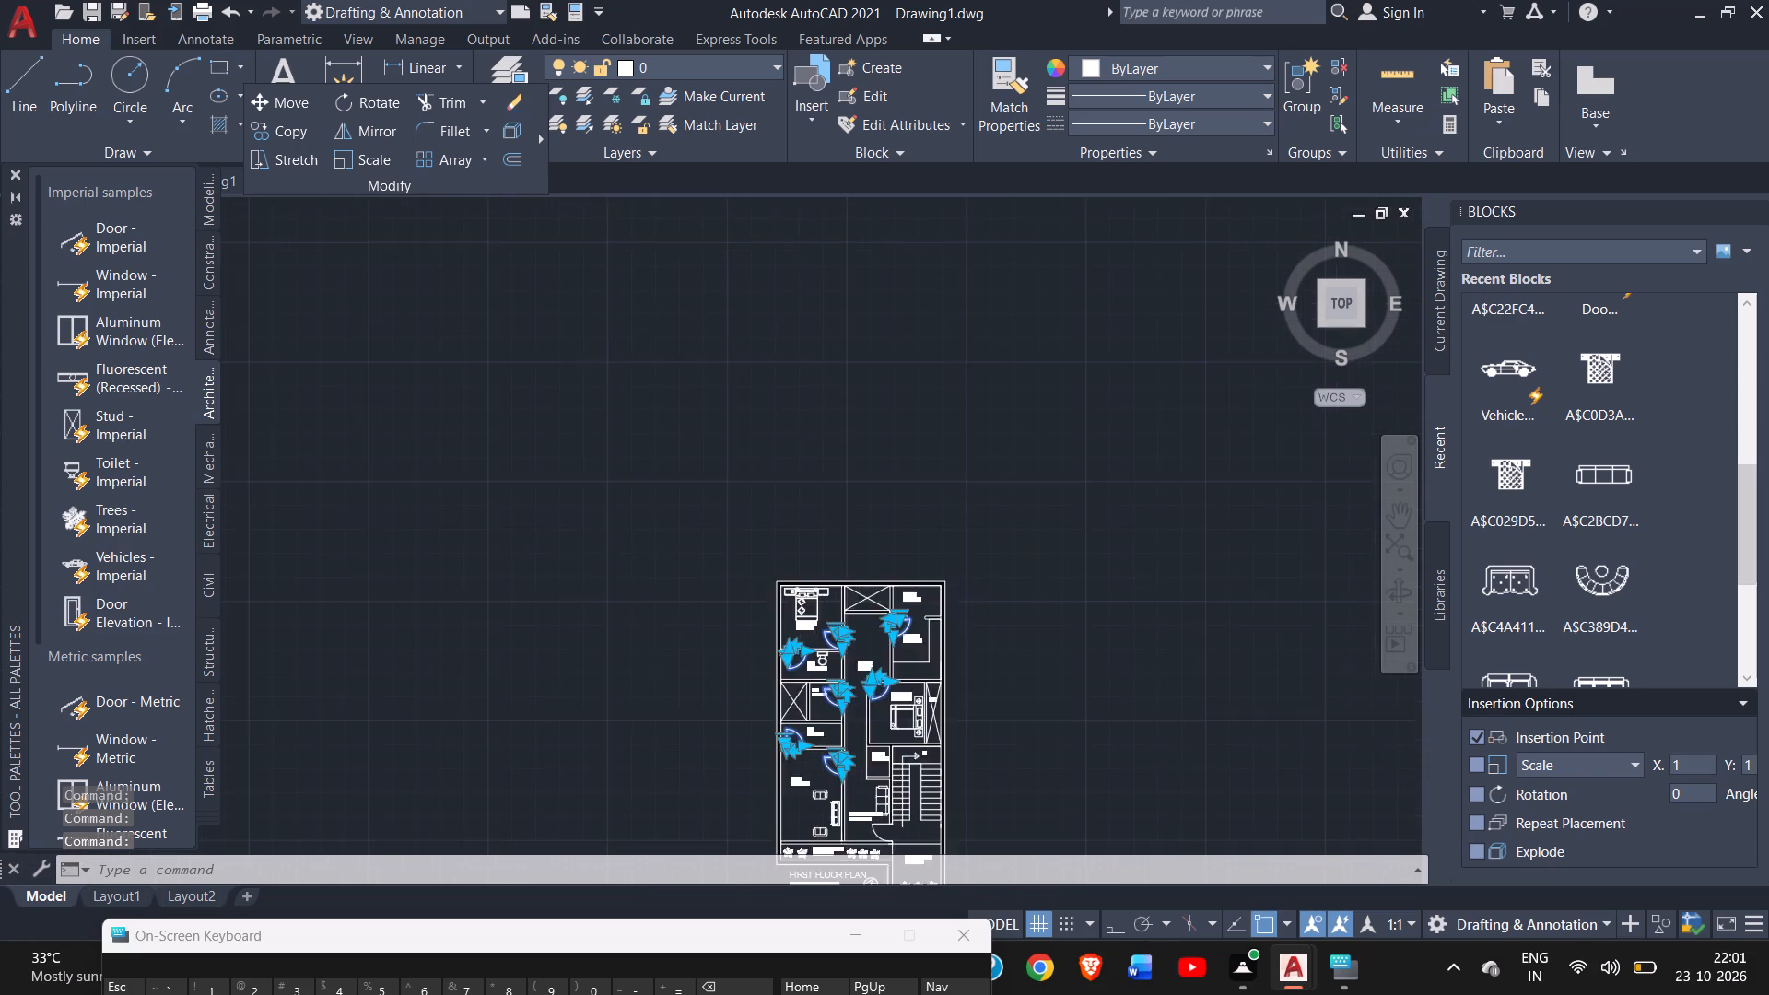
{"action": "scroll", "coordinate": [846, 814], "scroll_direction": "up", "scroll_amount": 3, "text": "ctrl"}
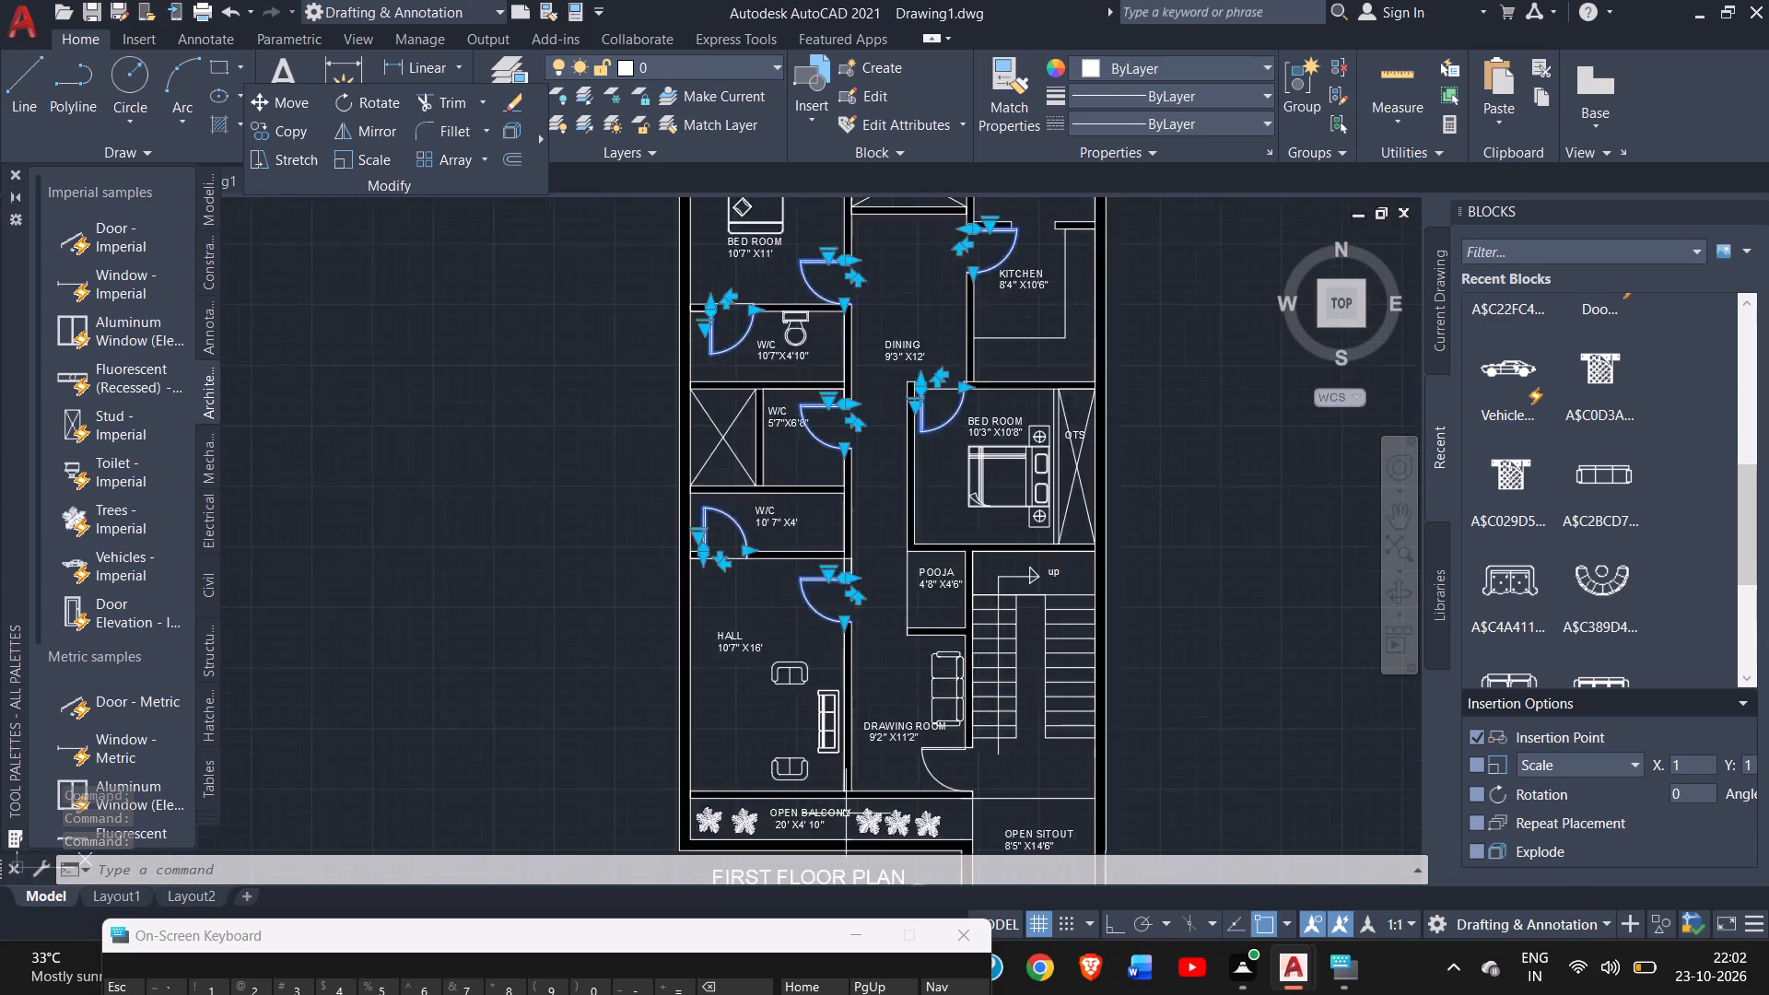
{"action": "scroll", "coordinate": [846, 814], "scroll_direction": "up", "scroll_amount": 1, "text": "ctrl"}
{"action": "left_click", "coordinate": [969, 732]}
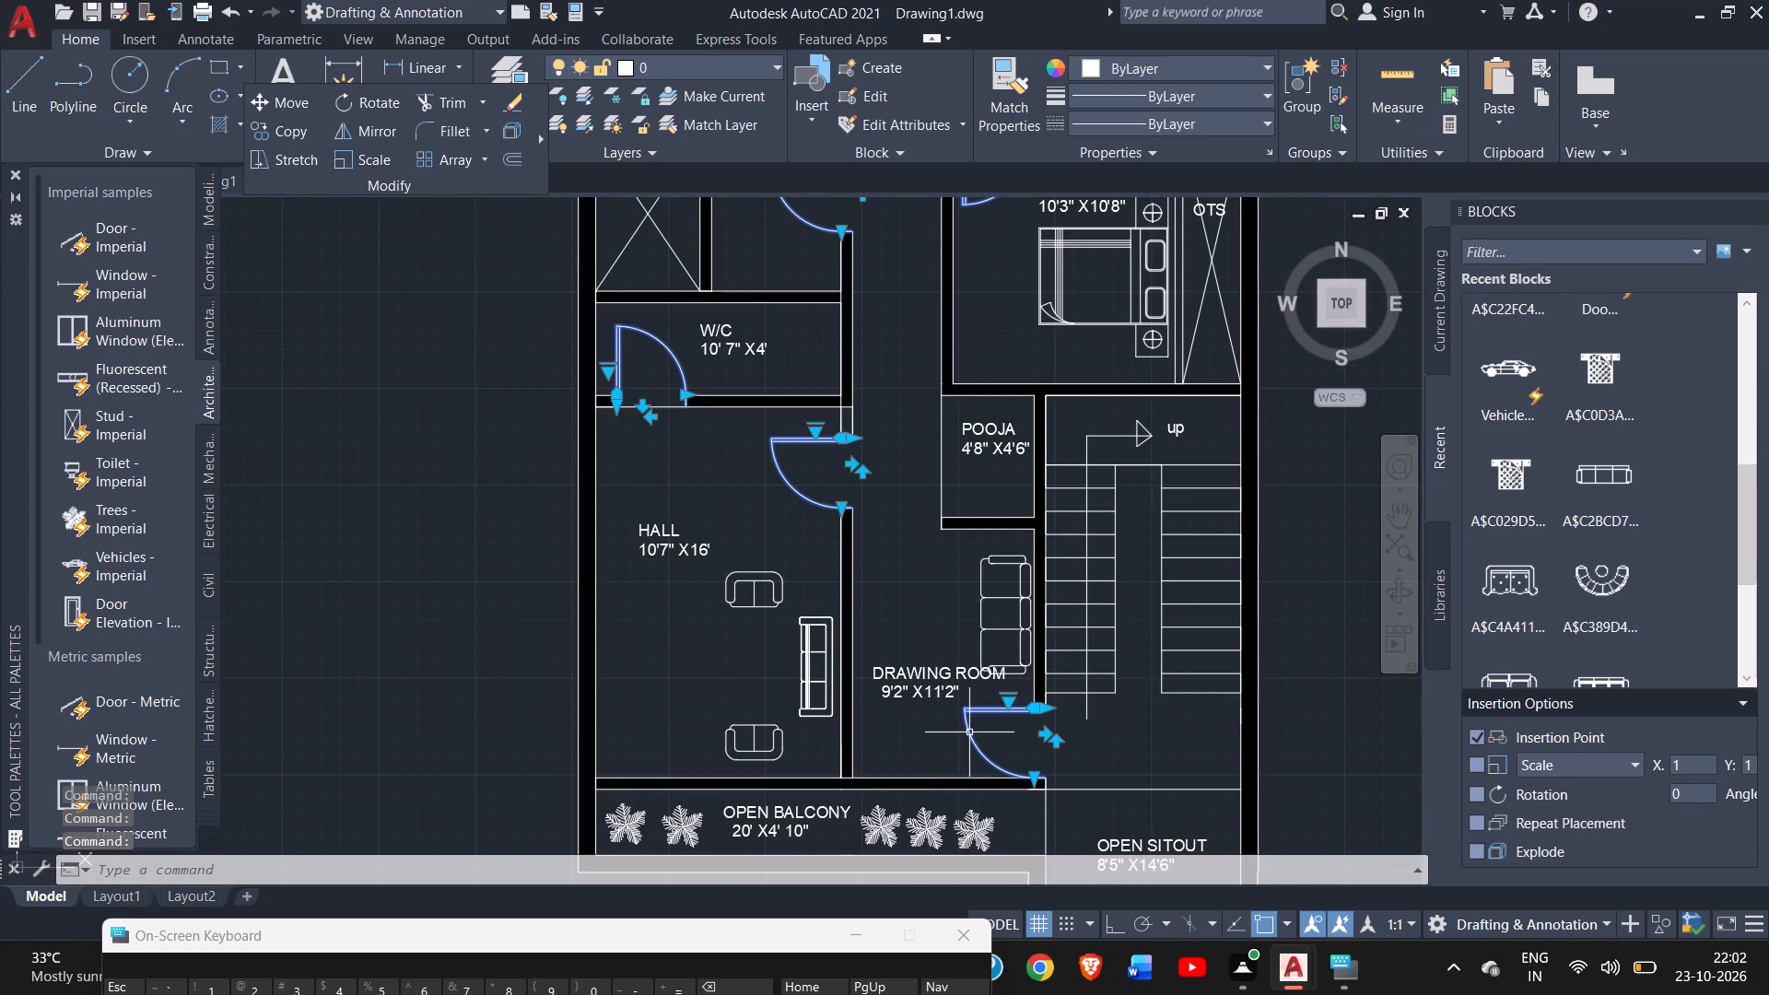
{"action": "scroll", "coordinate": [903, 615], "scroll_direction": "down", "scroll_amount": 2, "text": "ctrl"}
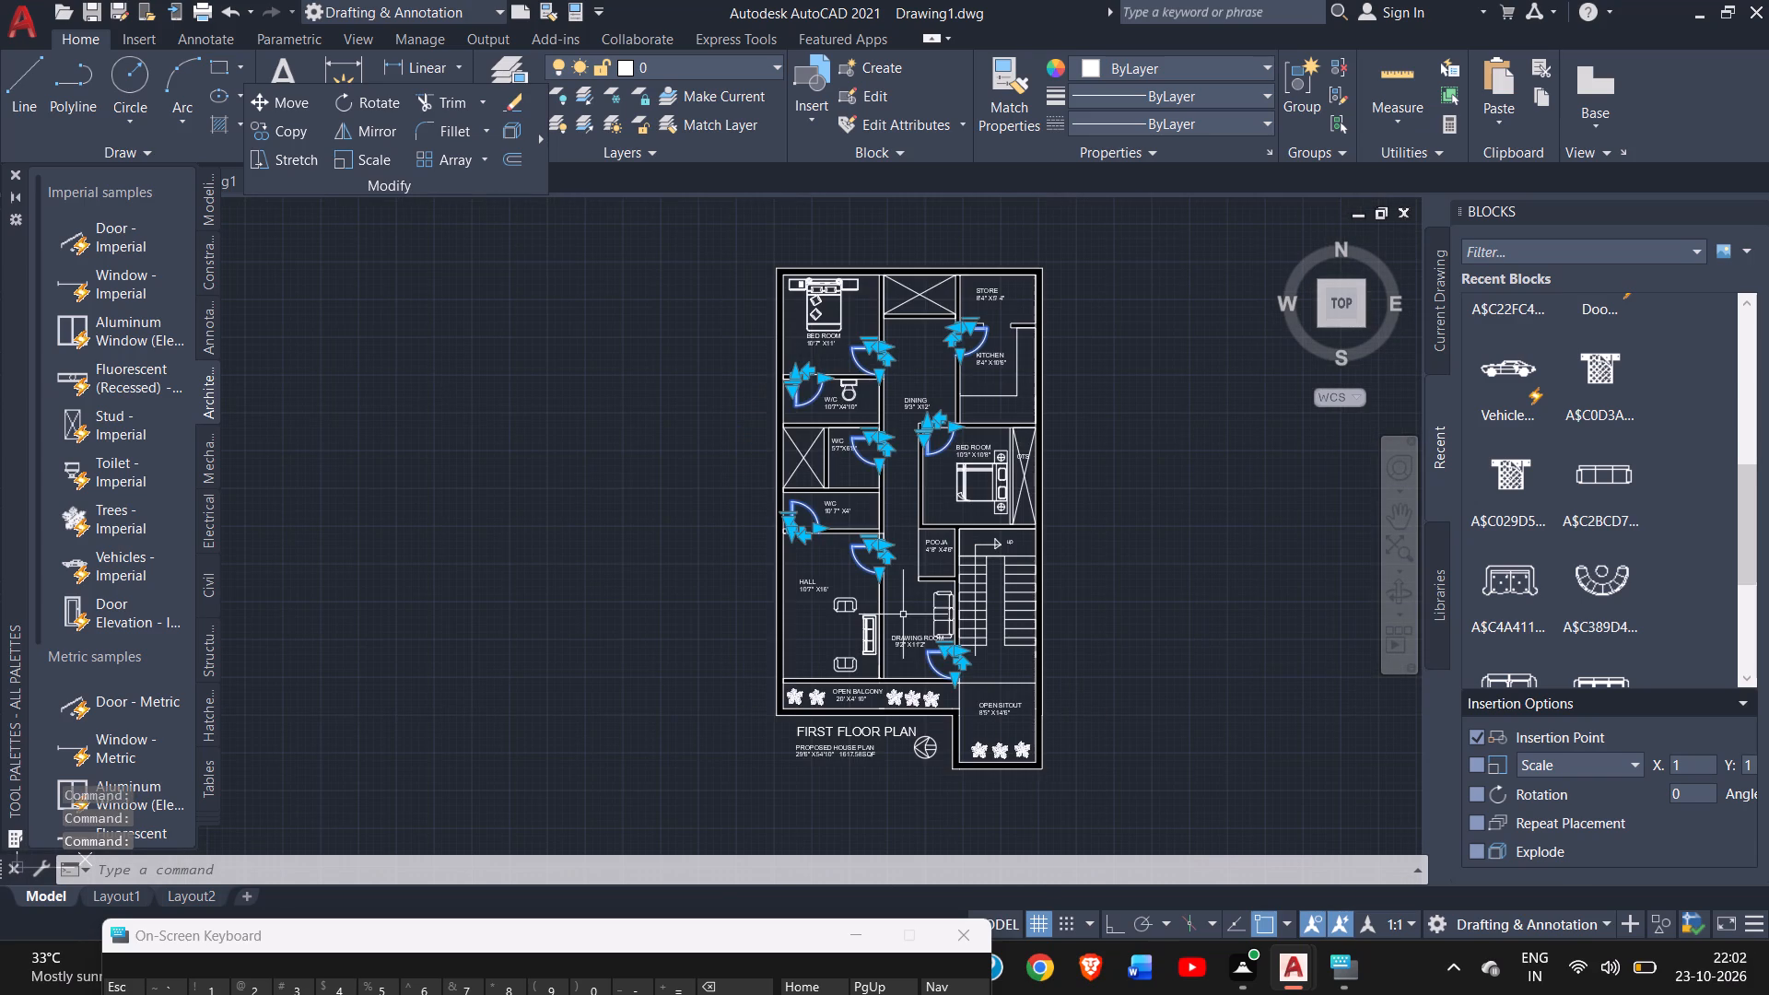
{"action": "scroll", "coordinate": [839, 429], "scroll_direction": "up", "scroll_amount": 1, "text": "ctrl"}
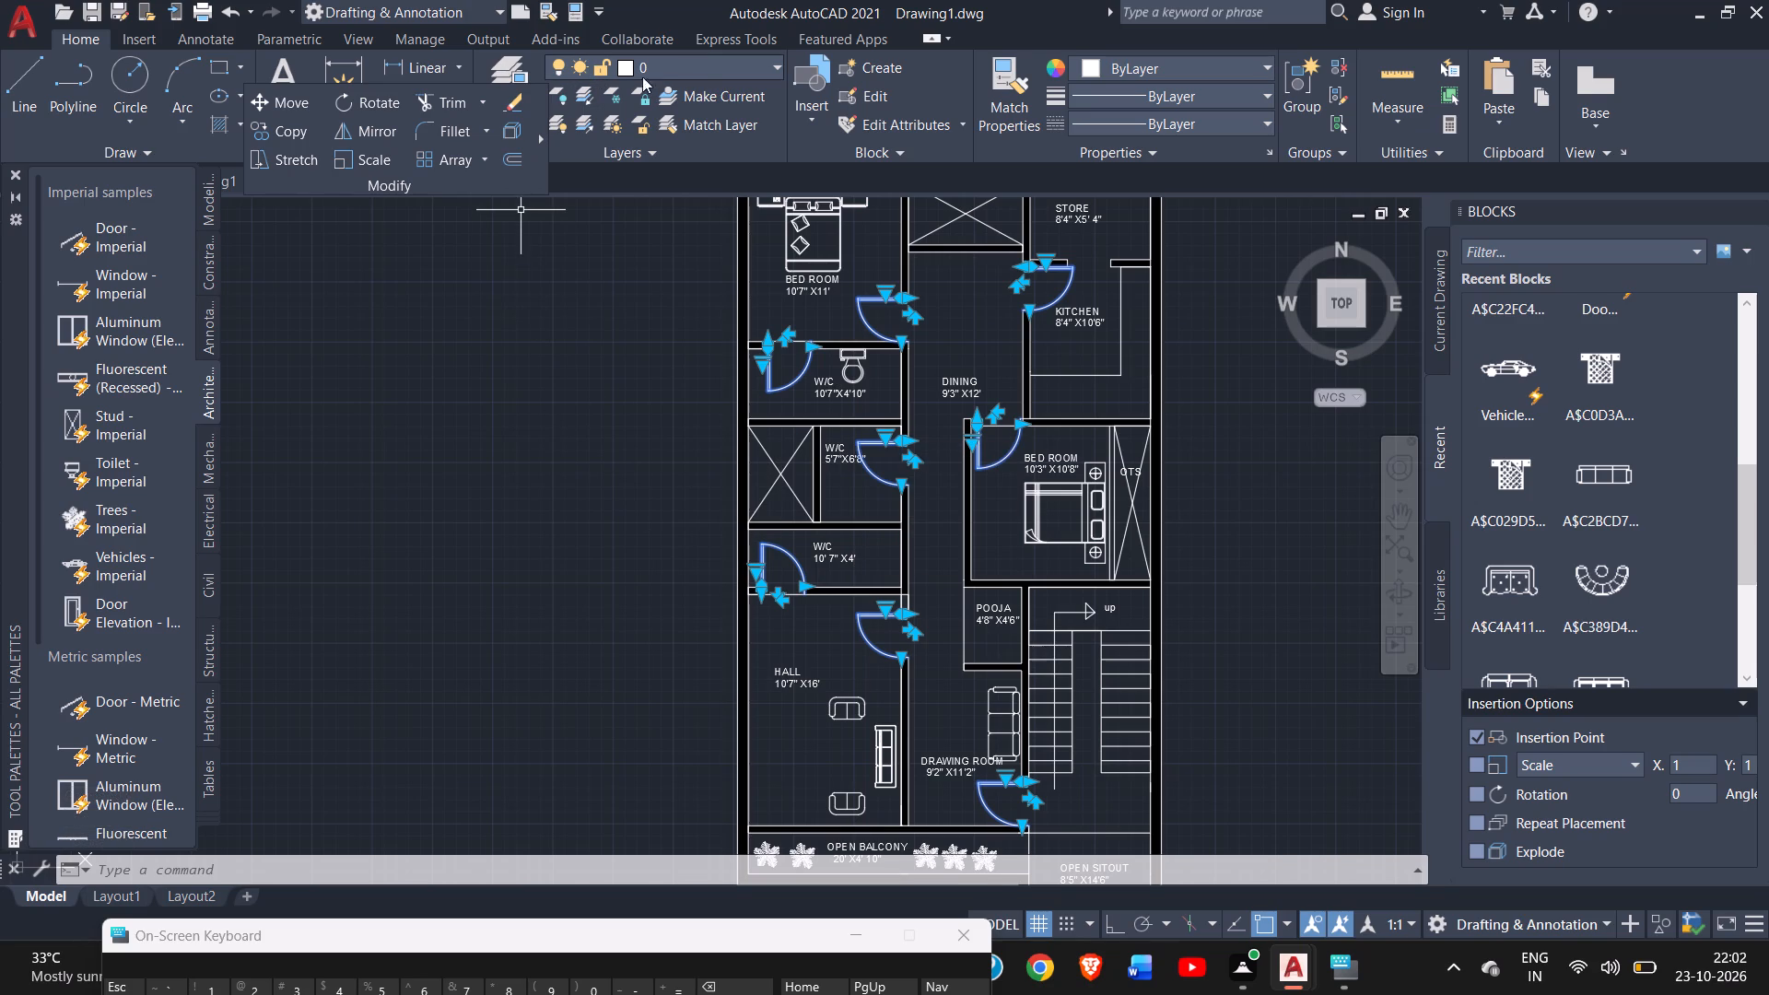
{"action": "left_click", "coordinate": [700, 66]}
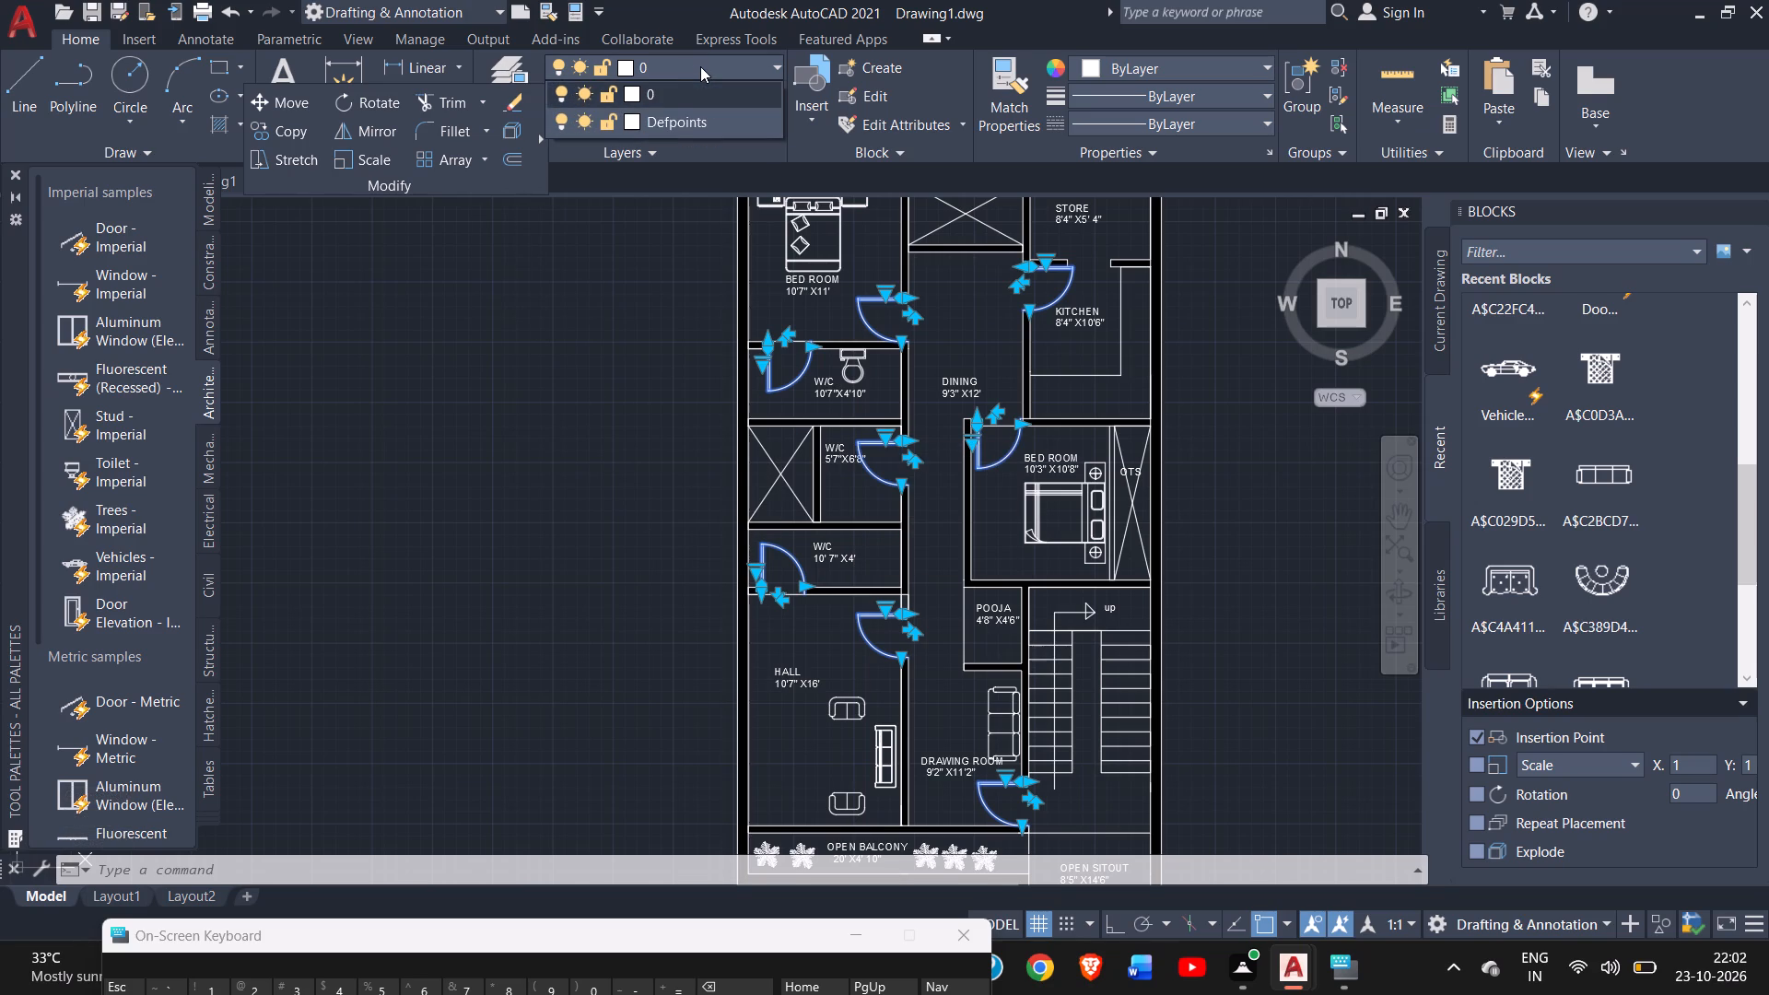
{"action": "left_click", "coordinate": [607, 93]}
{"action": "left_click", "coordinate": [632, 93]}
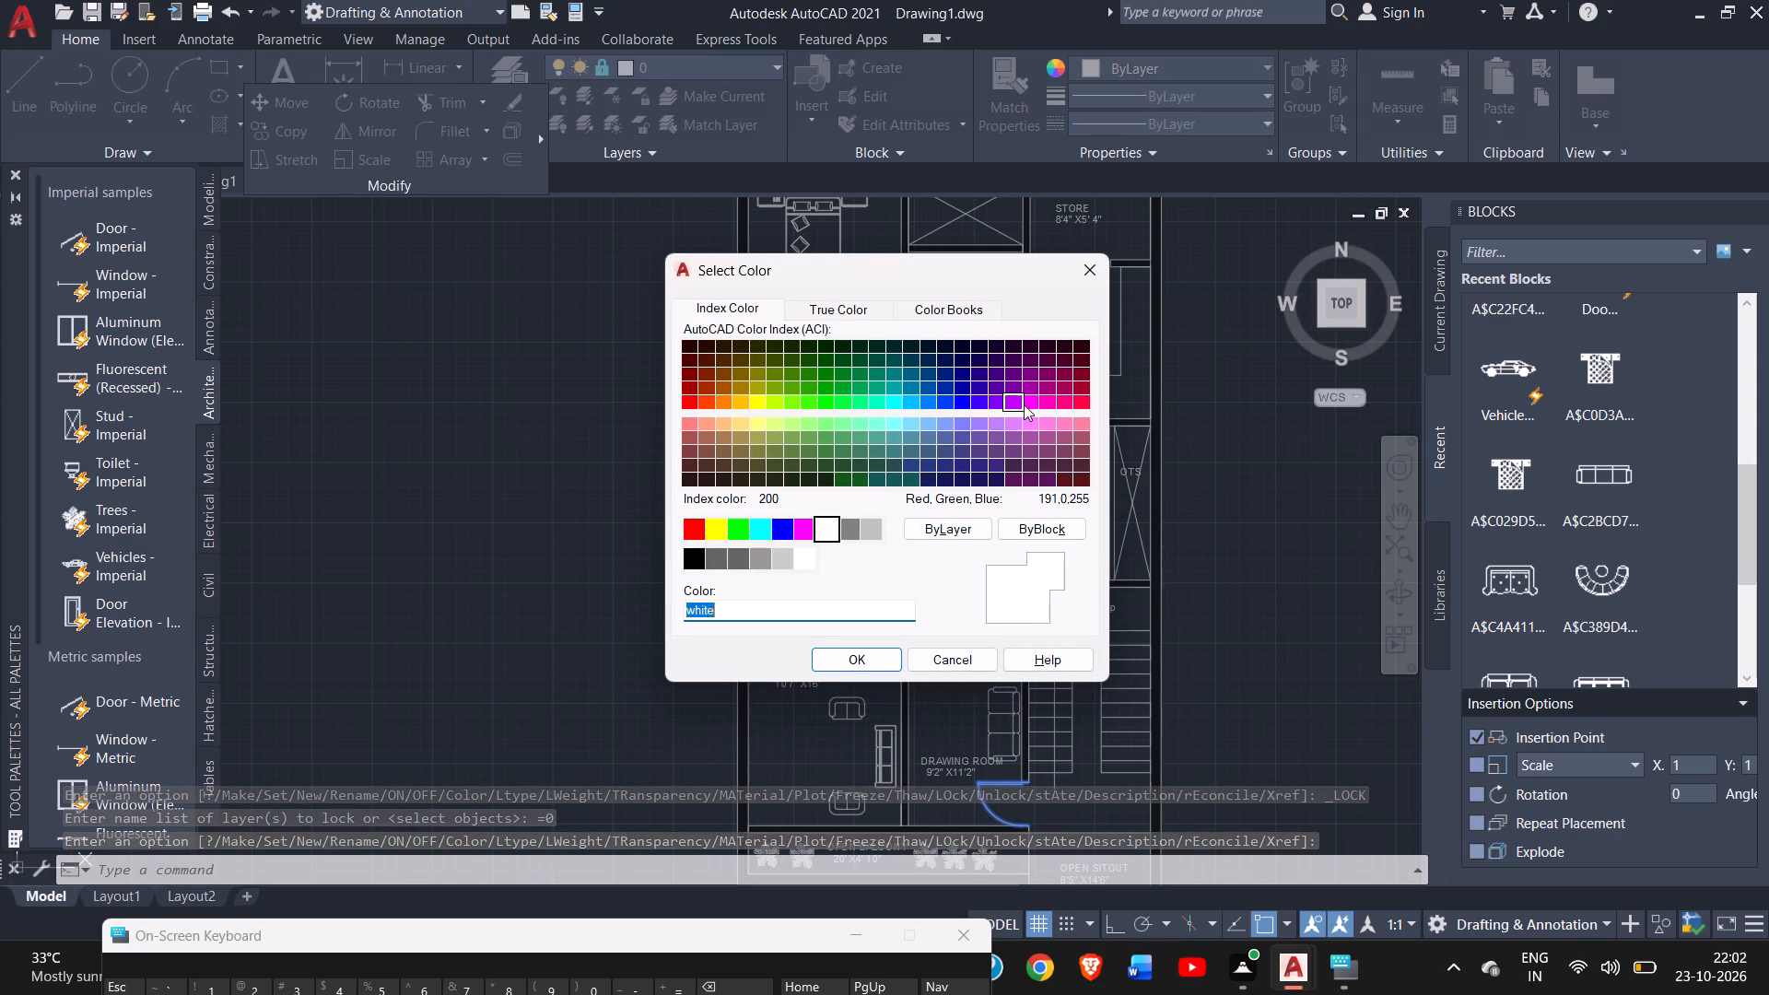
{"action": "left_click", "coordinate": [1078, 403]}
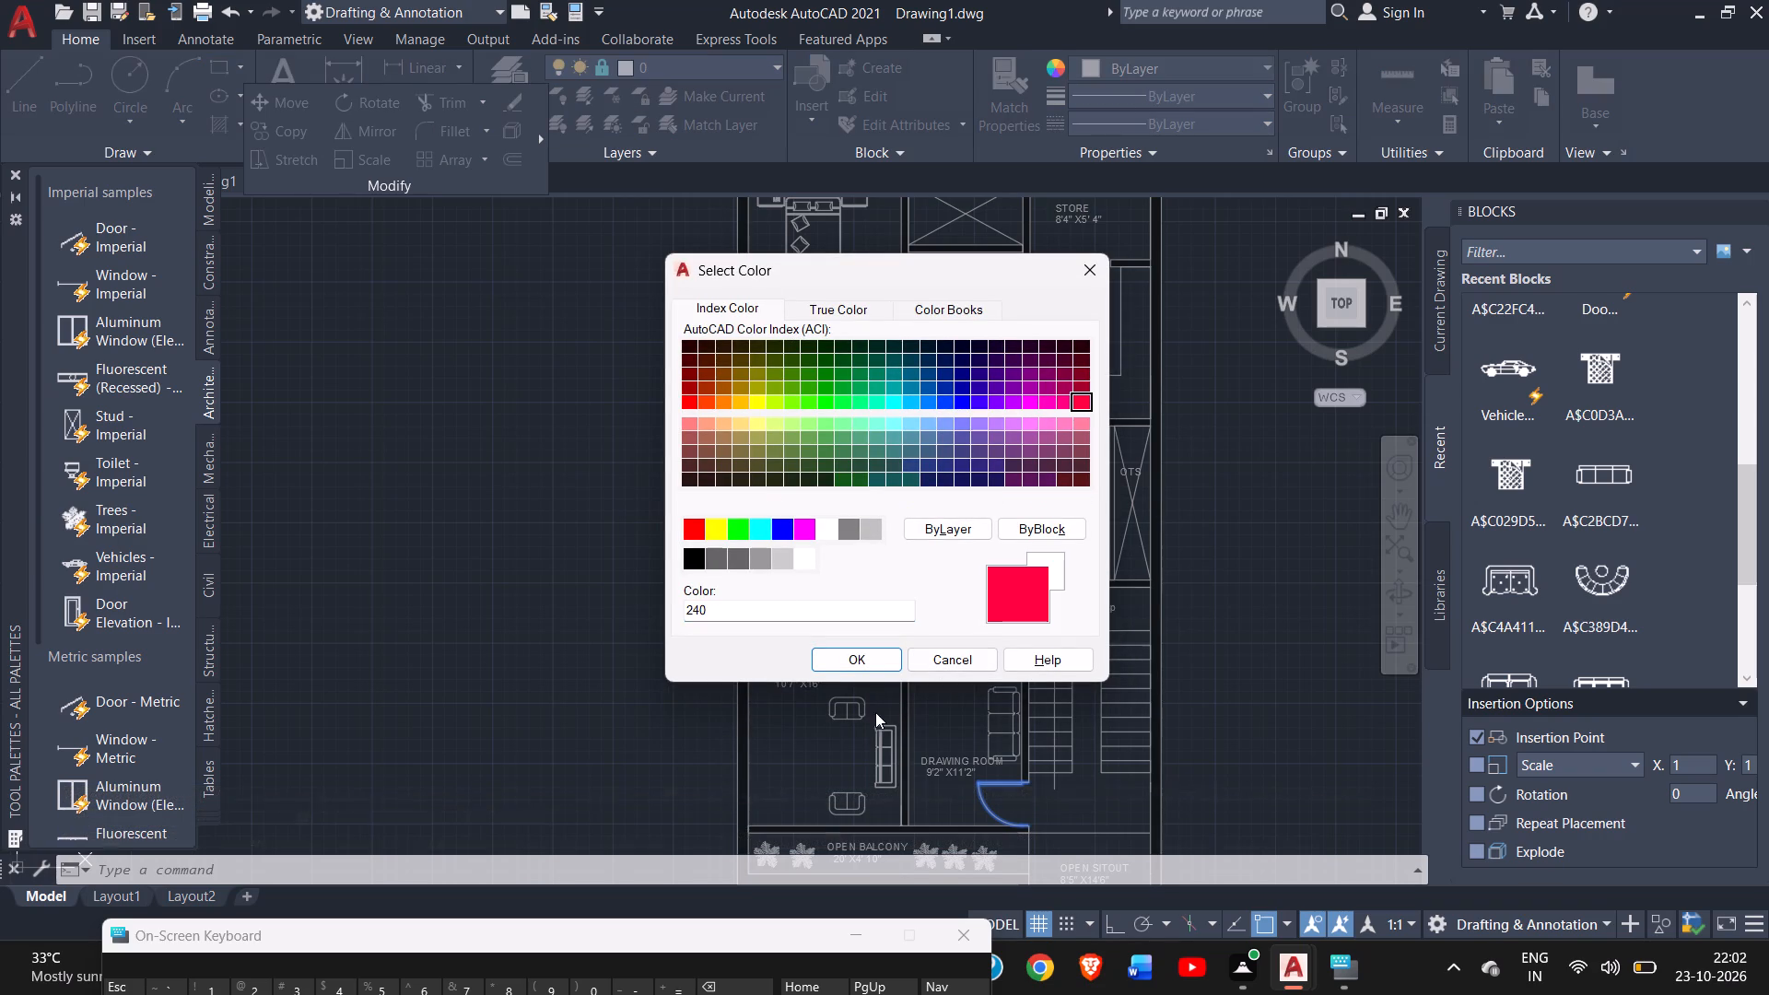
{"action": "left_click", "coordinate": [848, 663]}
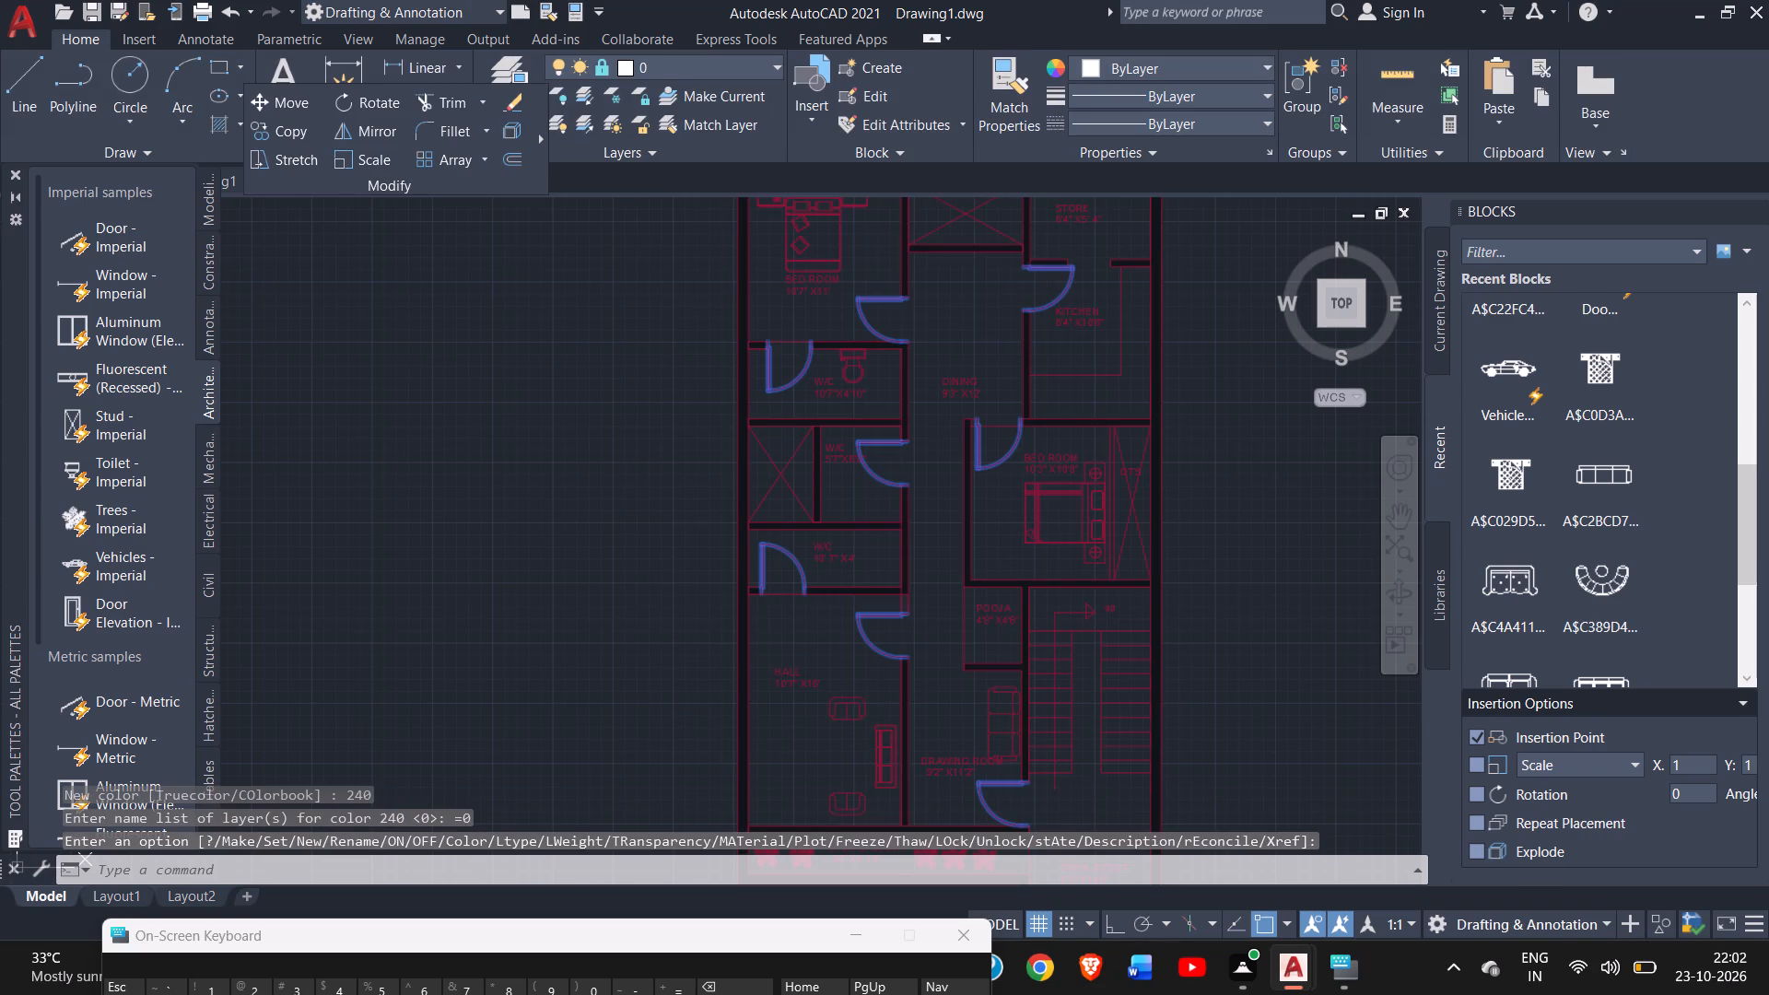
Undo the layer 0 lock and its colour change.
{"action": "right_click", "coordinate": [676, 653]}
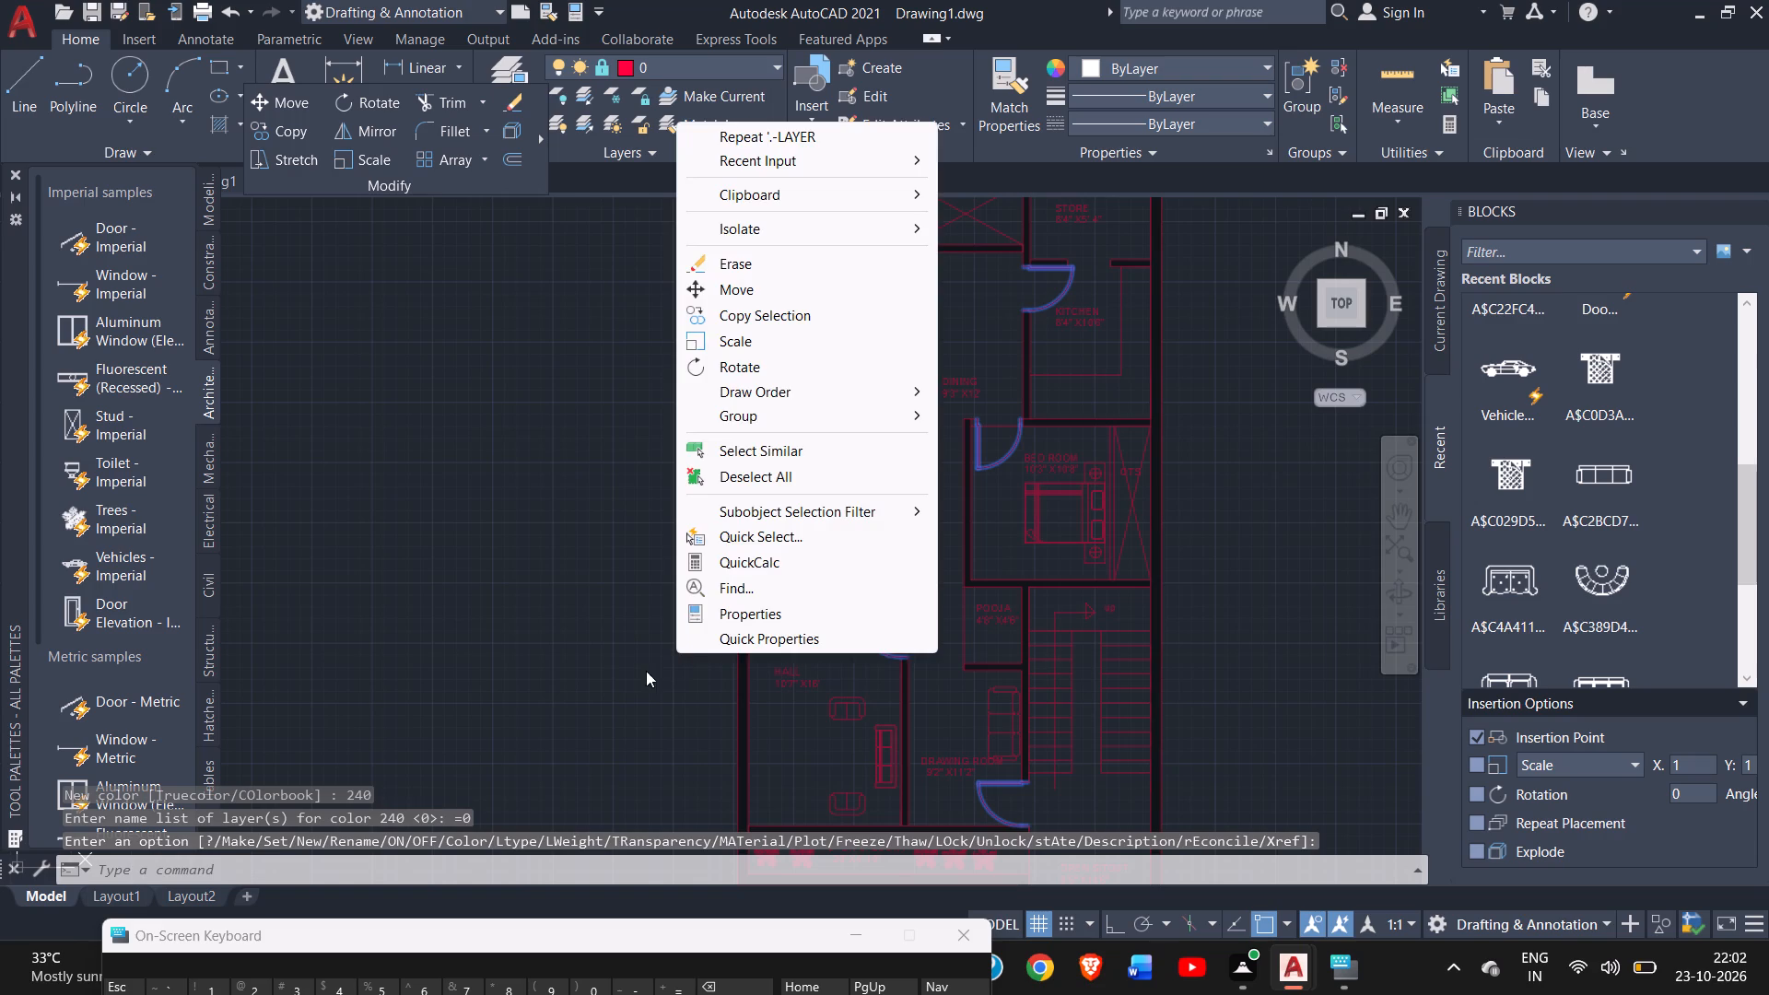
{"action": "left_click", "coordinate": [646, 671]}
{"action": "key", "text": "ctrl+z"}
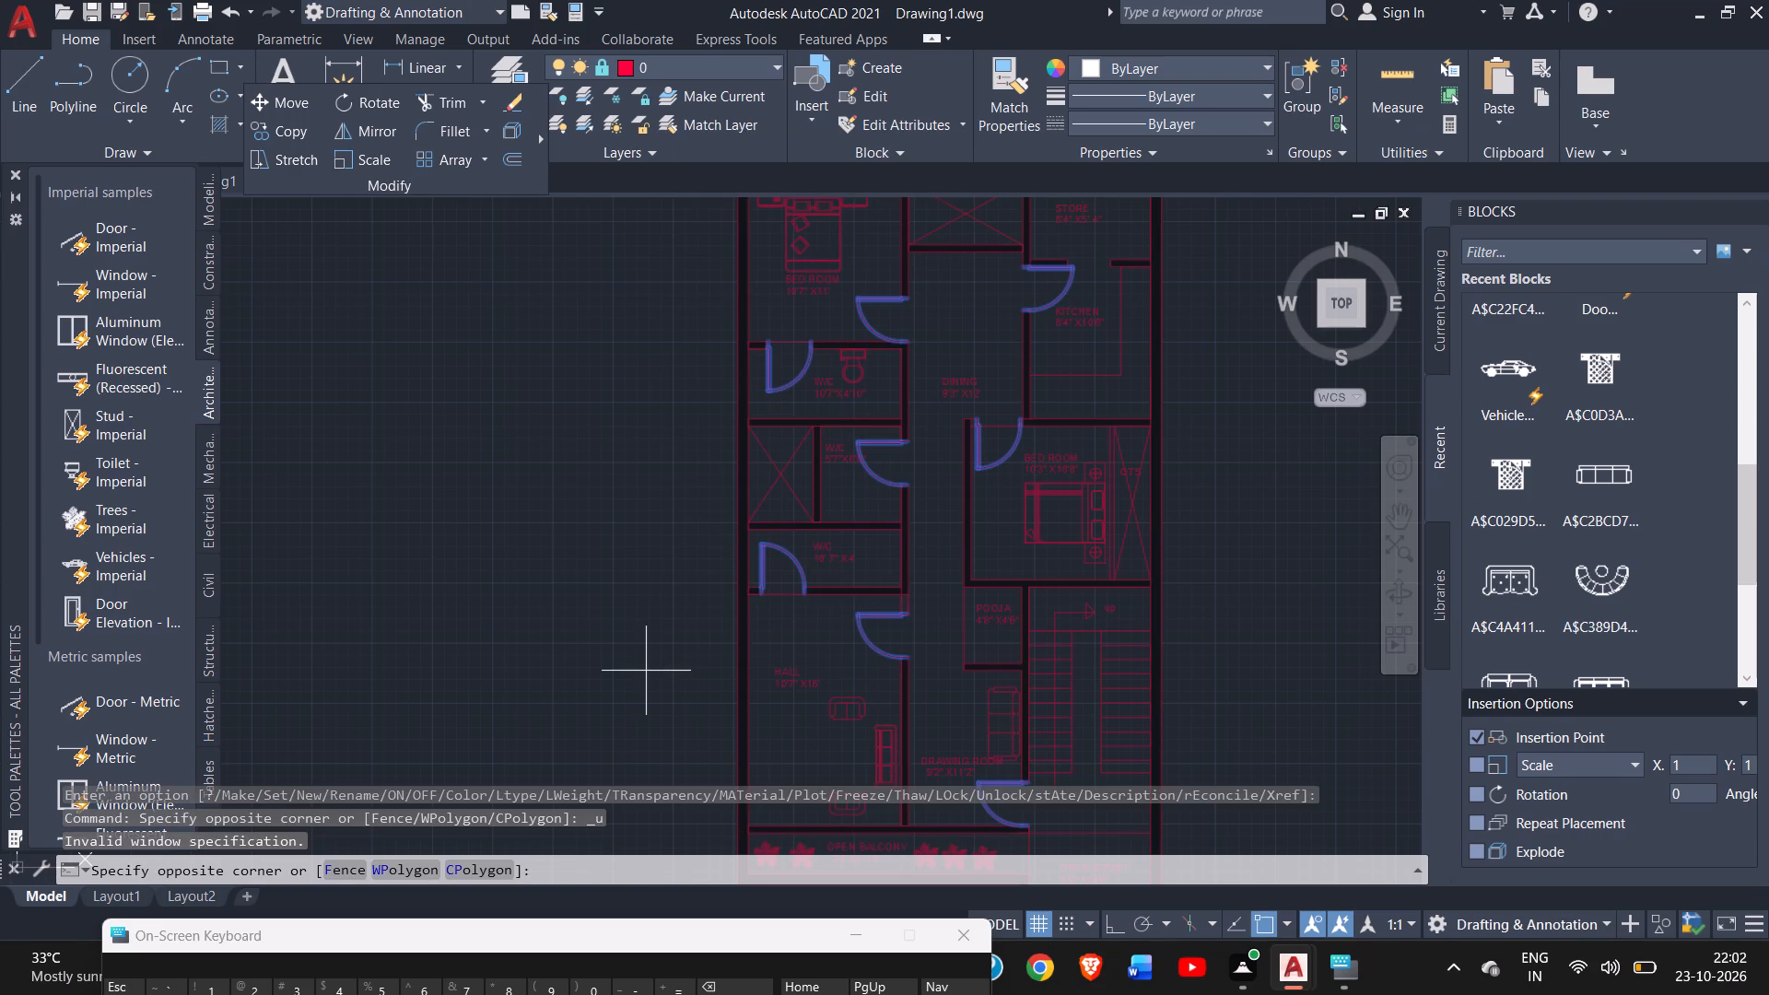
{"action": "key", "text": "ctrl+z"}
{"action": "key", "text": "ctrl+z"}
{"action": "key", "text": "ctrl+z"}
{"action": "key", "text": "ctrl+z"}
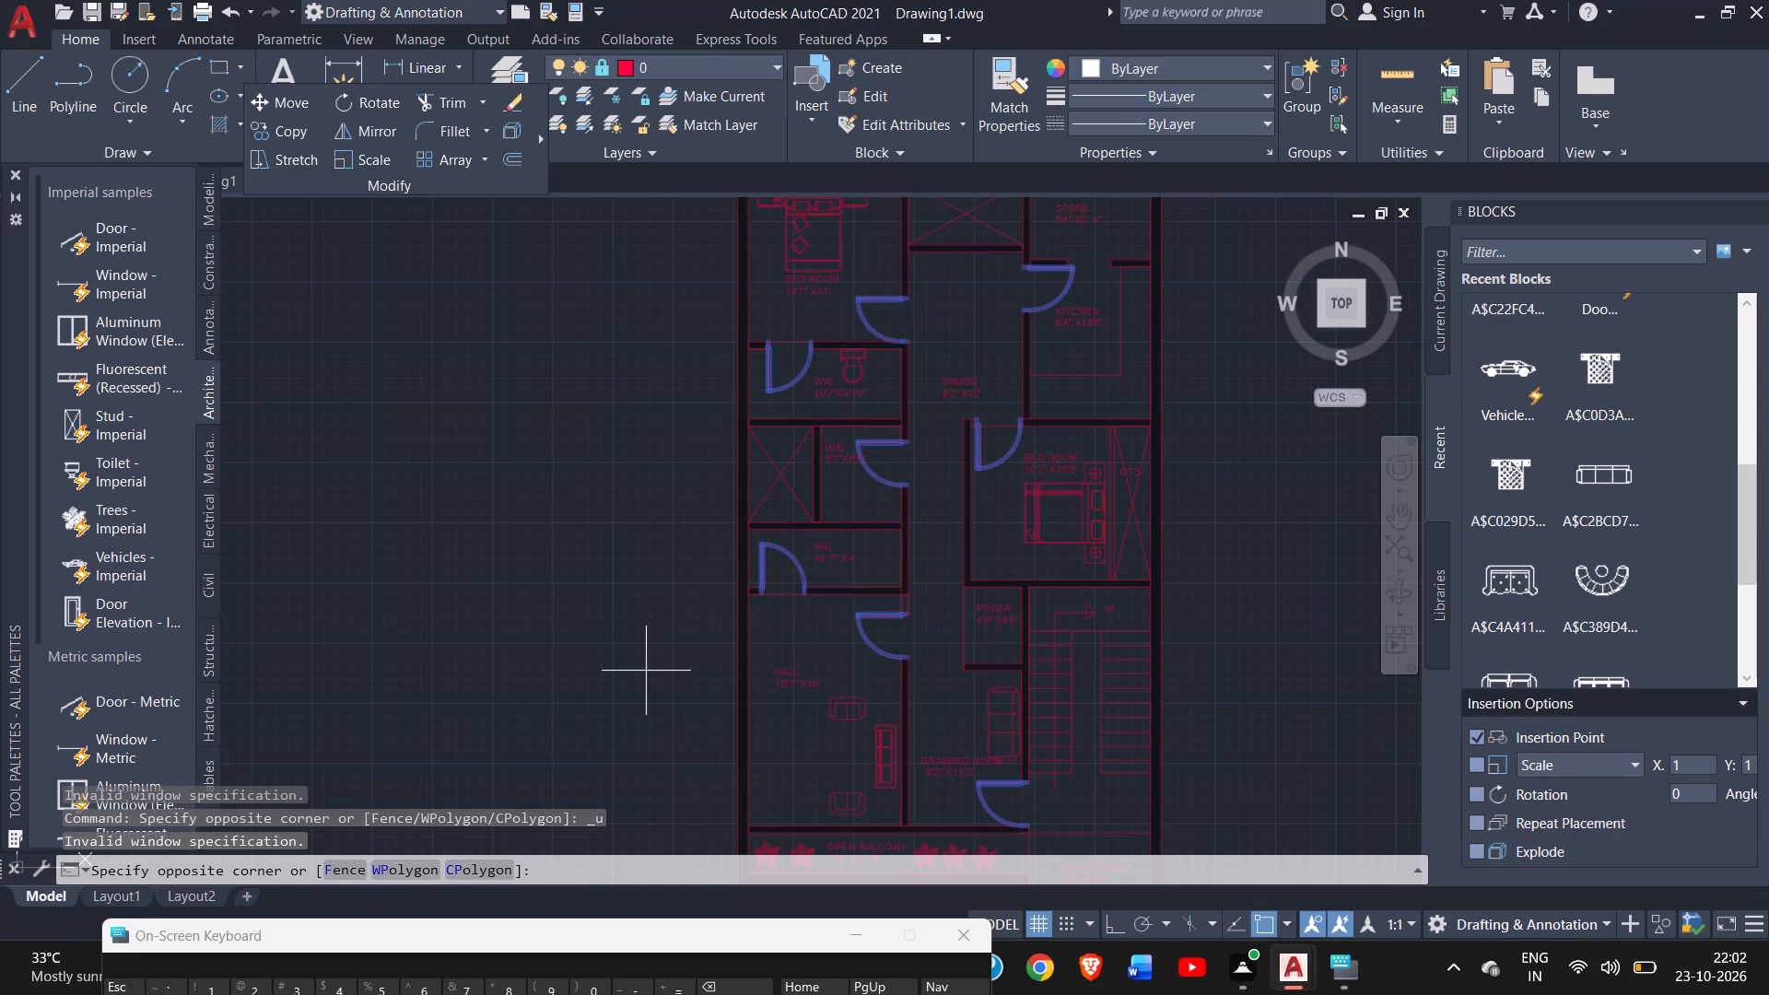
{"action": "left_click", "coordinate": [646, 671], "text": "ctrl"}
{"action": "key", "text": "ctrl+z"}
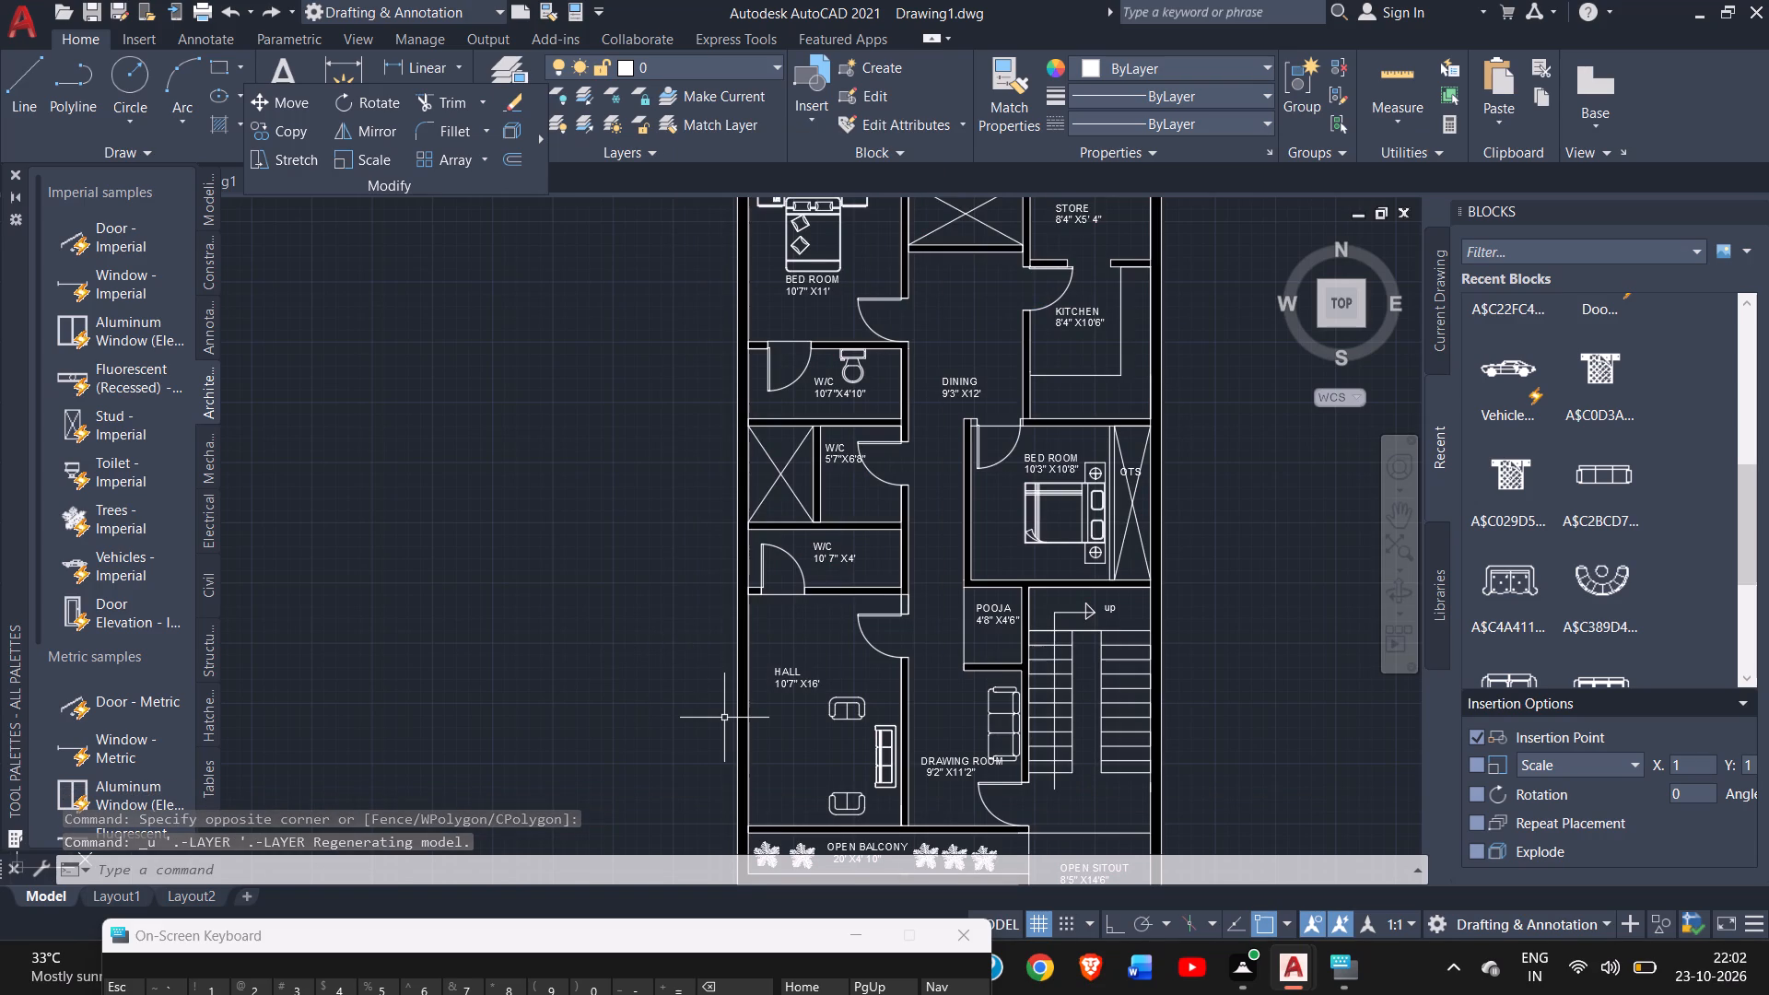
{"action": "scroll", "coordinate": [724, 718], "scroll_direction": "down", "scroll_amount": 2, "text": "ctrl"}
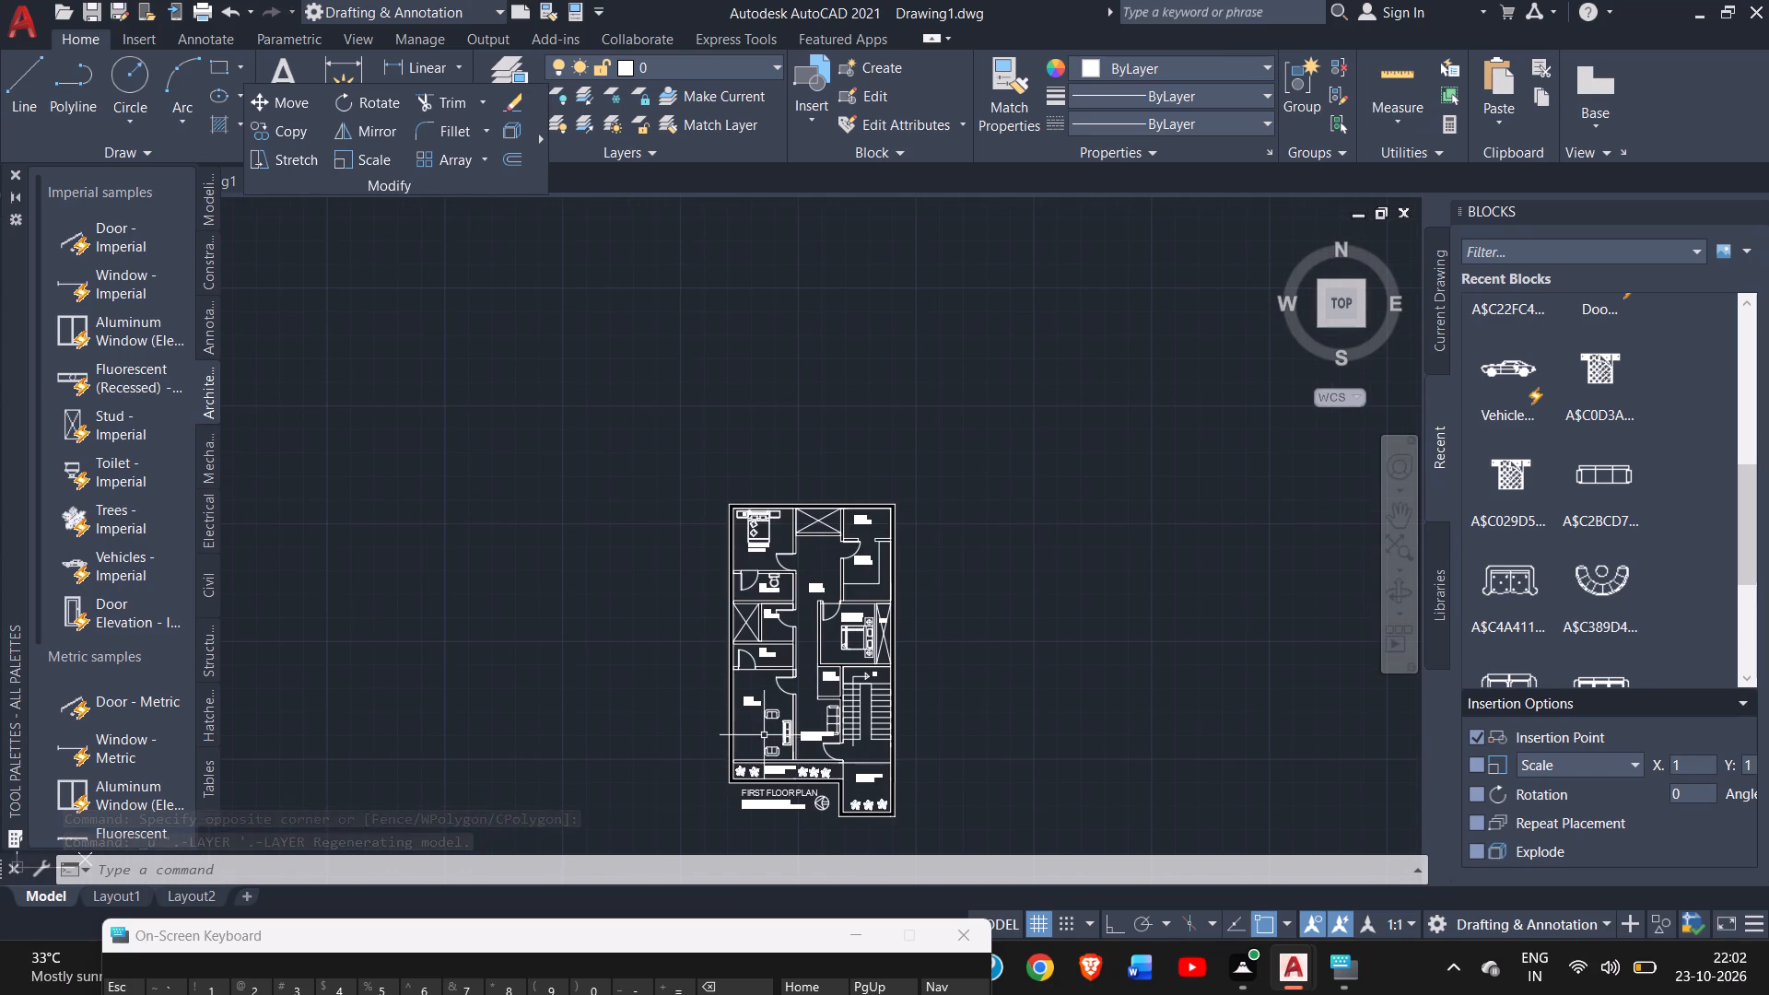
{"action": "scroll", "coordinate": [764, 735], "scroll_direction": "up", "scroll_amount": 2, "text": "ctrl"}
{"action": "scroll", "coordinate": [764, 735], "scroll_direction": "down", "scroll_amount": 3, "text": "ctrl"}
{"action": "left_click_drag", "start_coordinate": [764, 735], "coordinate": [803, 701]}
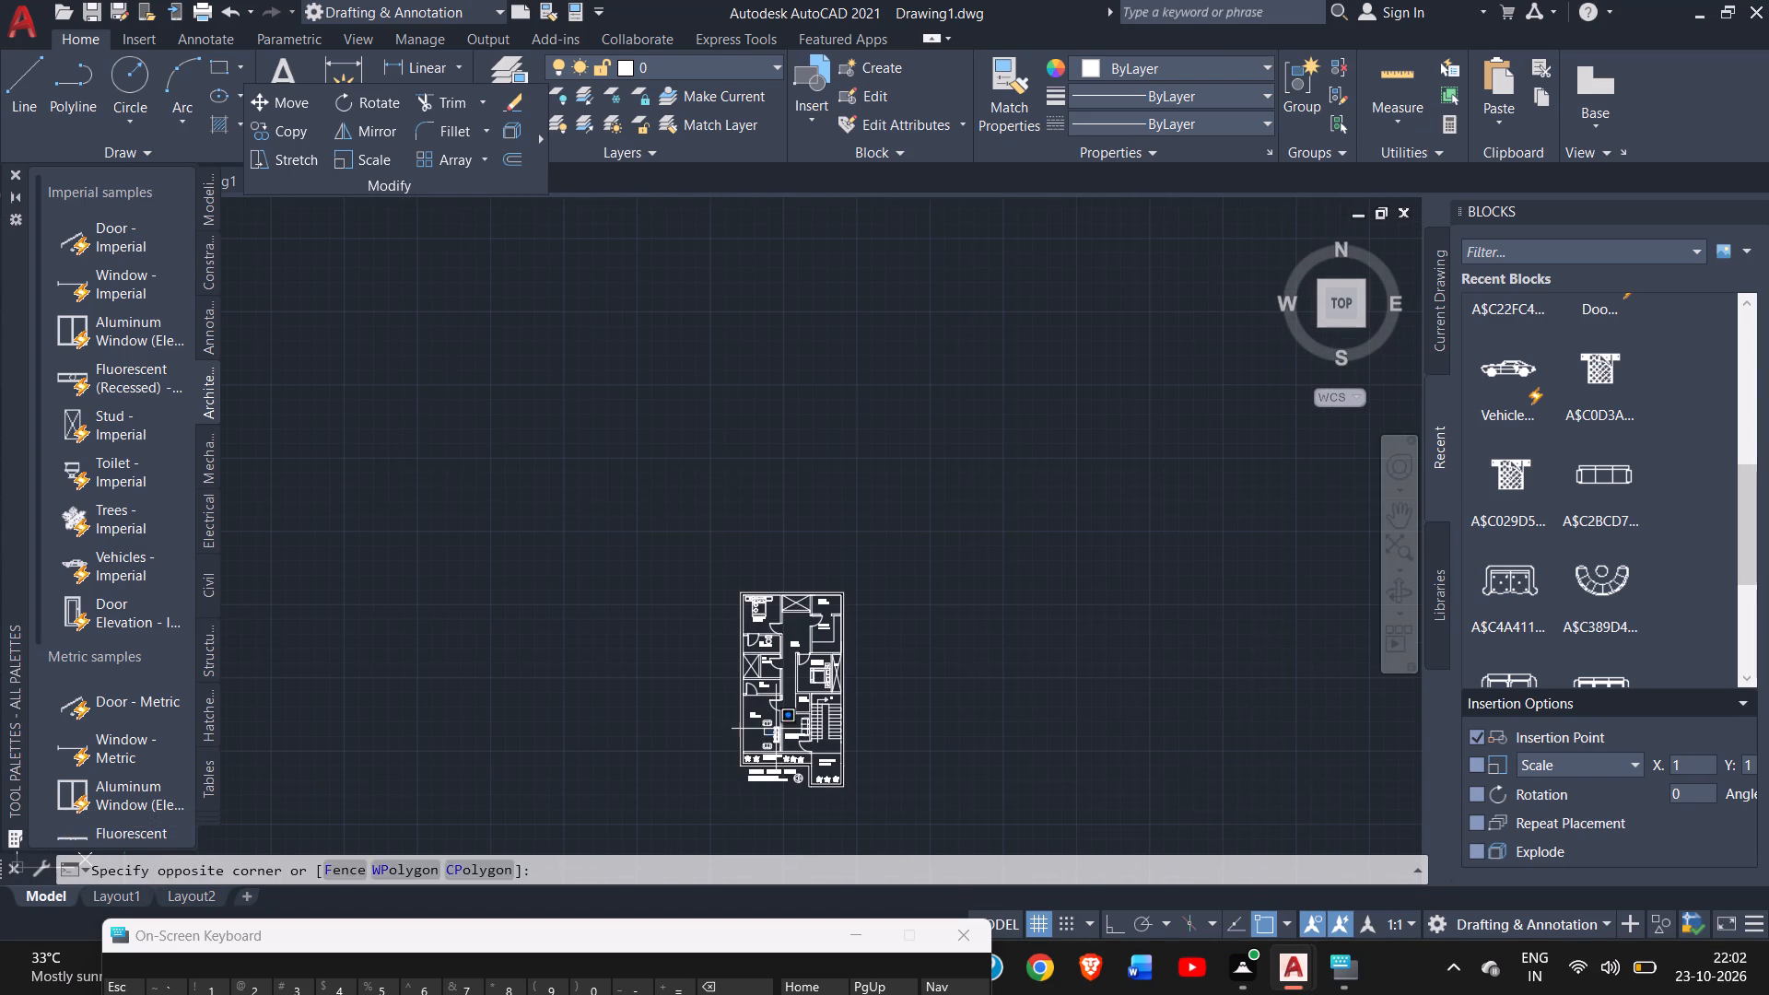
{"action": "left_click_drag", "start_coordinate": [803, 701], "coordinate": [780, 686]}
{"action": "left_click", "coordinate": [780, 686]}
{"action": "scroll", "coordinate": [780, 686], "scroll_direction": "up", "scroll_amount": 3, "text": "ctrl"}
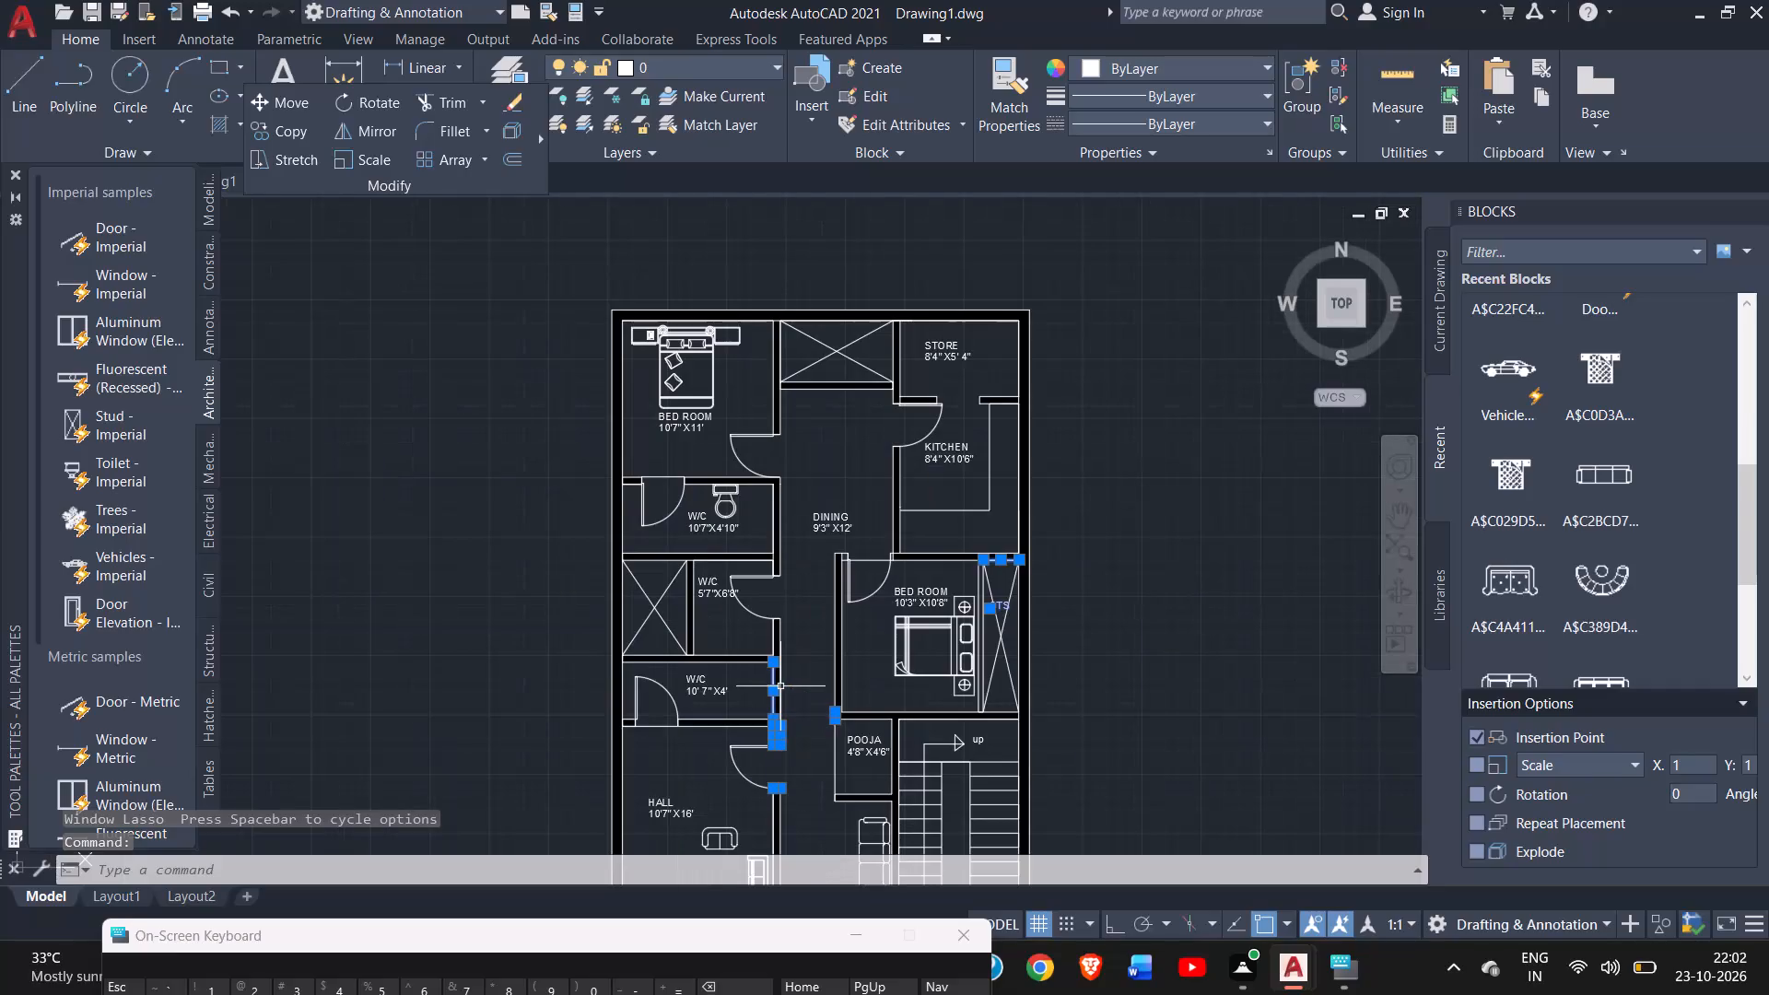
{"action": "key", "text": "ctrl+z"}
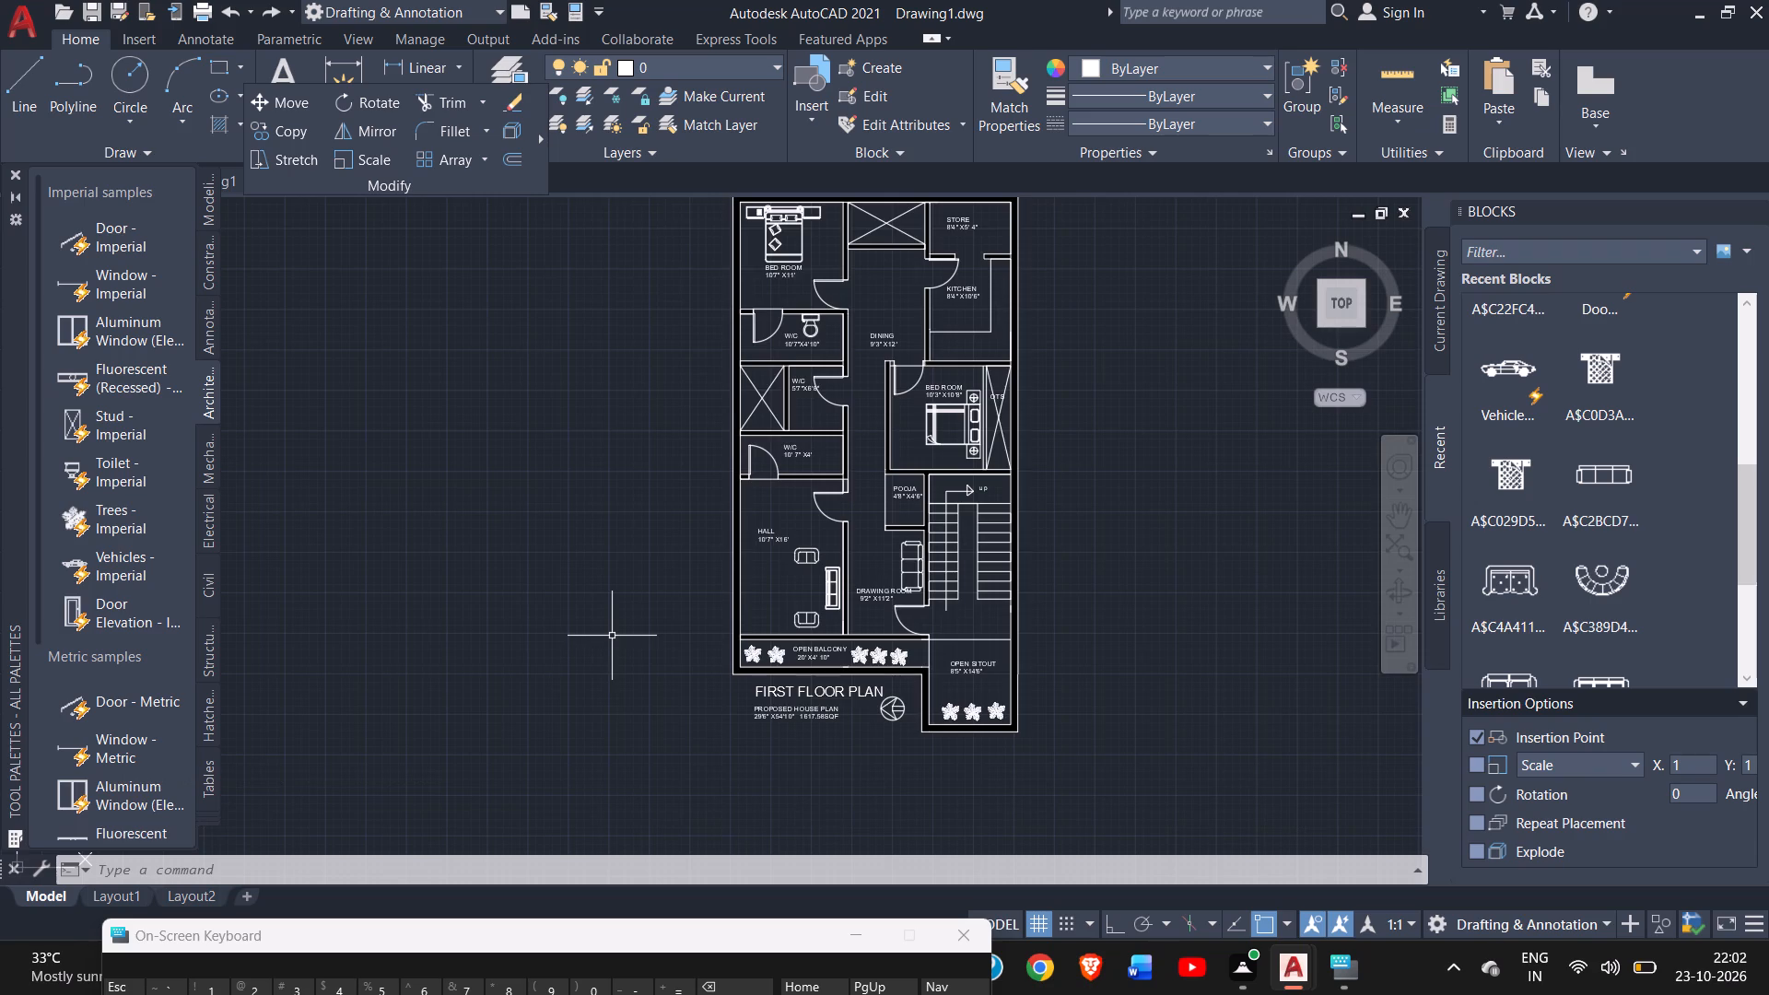
Set up a plot with the DWG To PDF.pc3 plotter and a window plot area enclosing the whole first floor plan and its title.
{"action": "scroll", "coordinate": [612, 635], "scroll_direction": "down", "scroll_amount": 1, "text": "ctrl"}
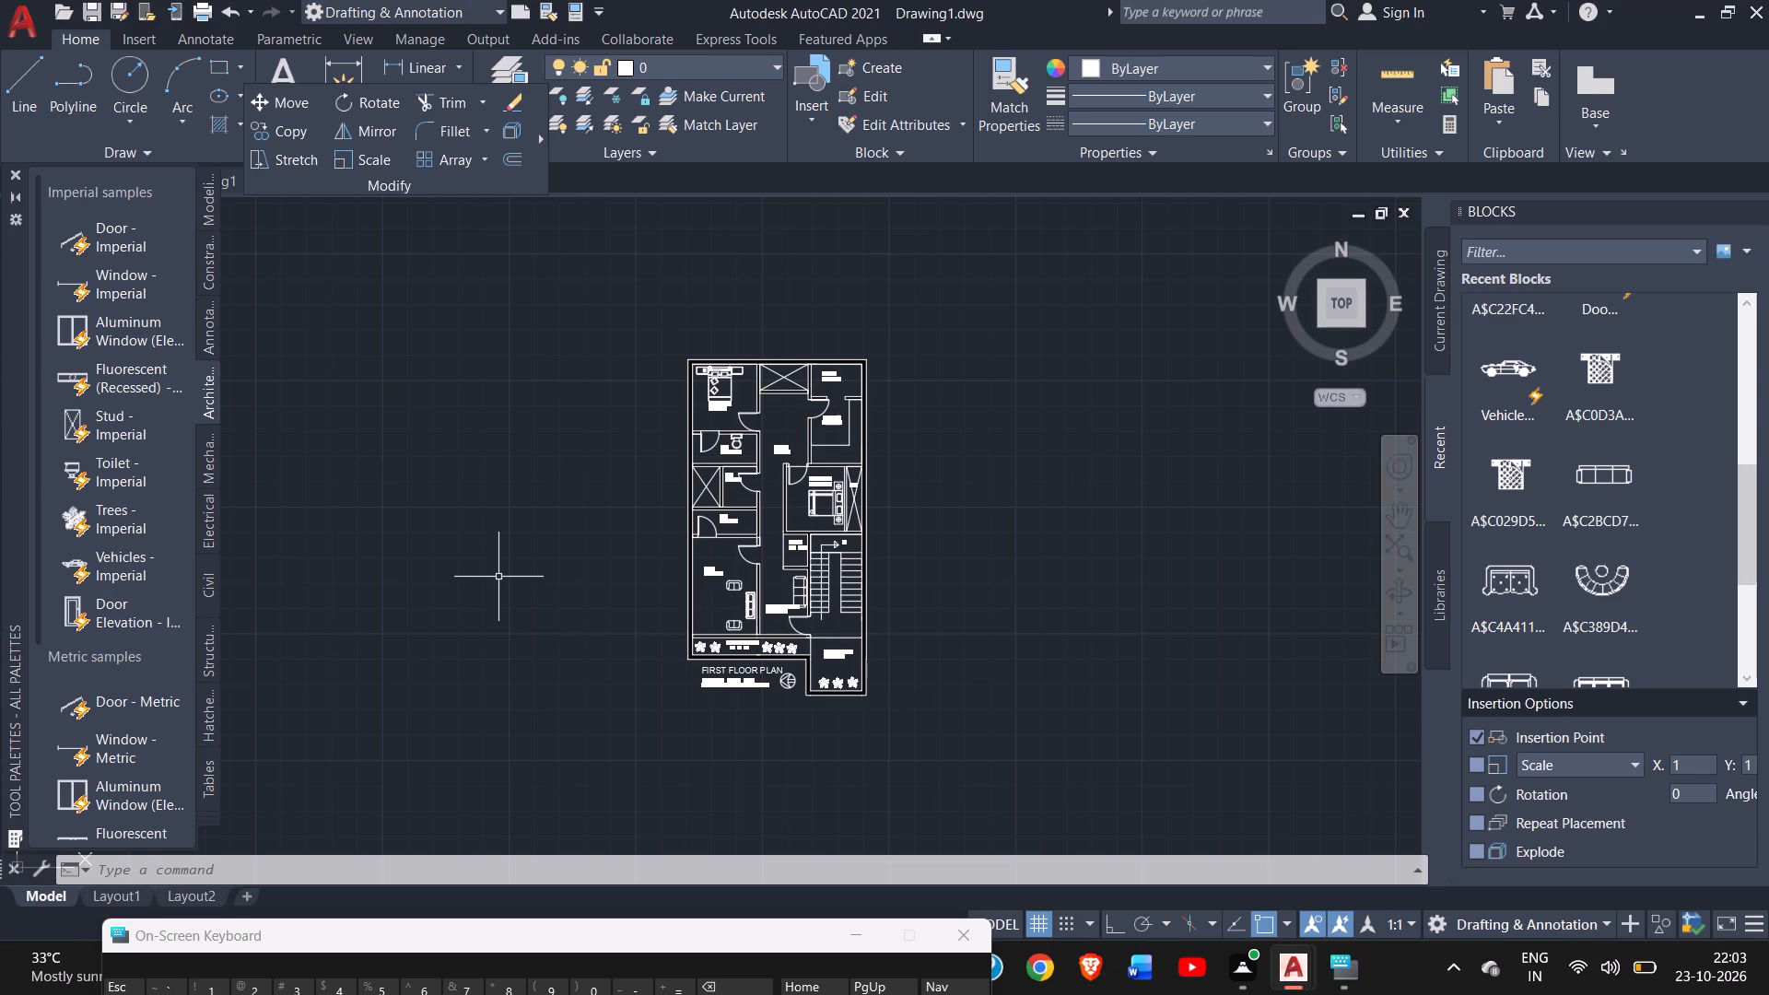
{"action": "key", "text": "ctrl+p"}
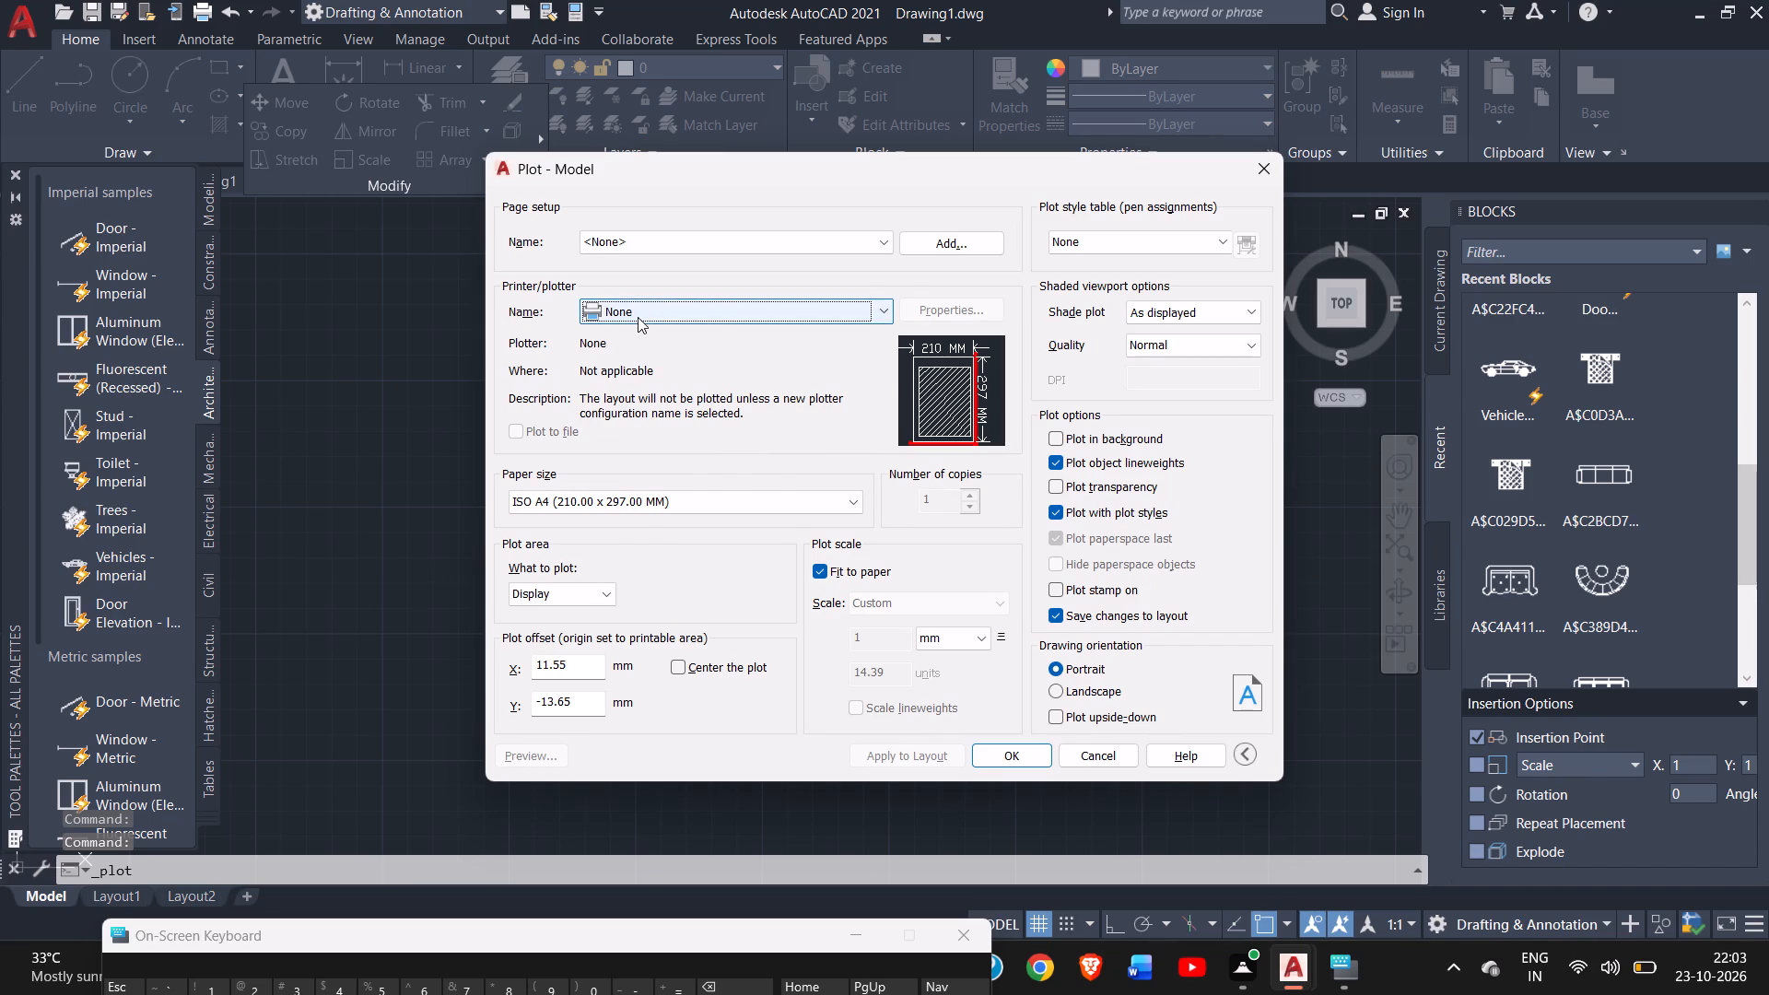
{"action": "left_click", "coordinate": [638, 317]}
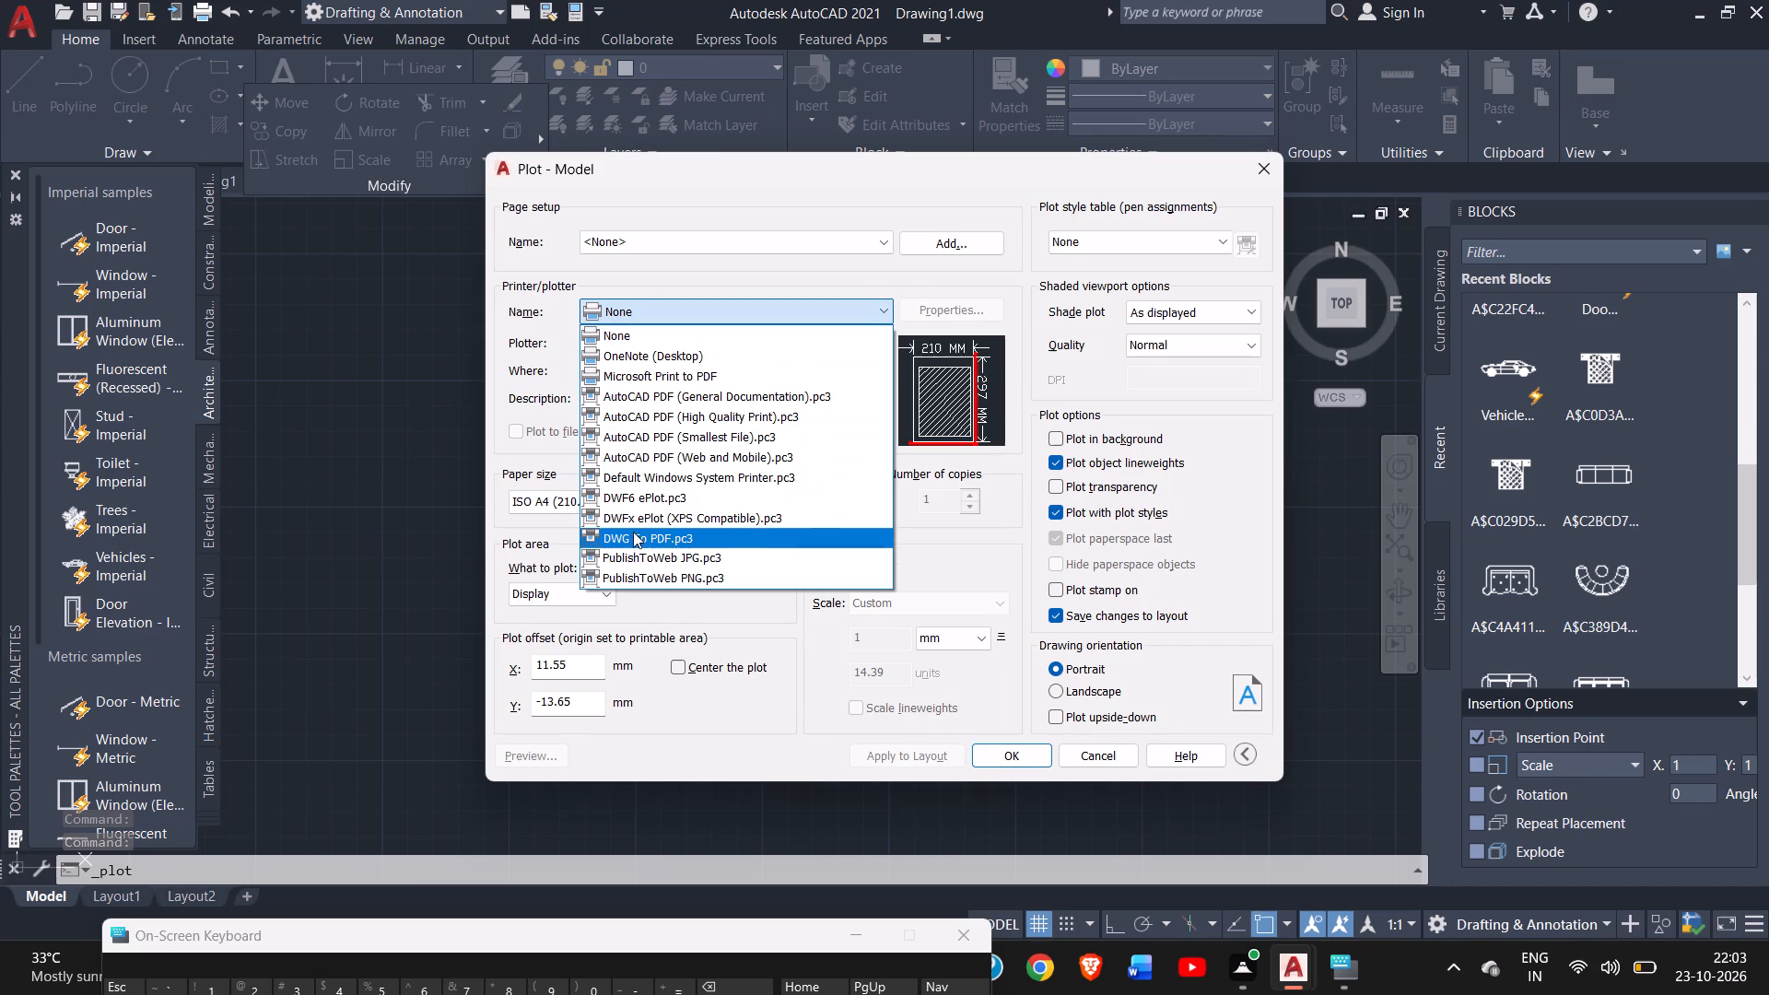
{"action": "left_click", "coordinate": [633, 533]}
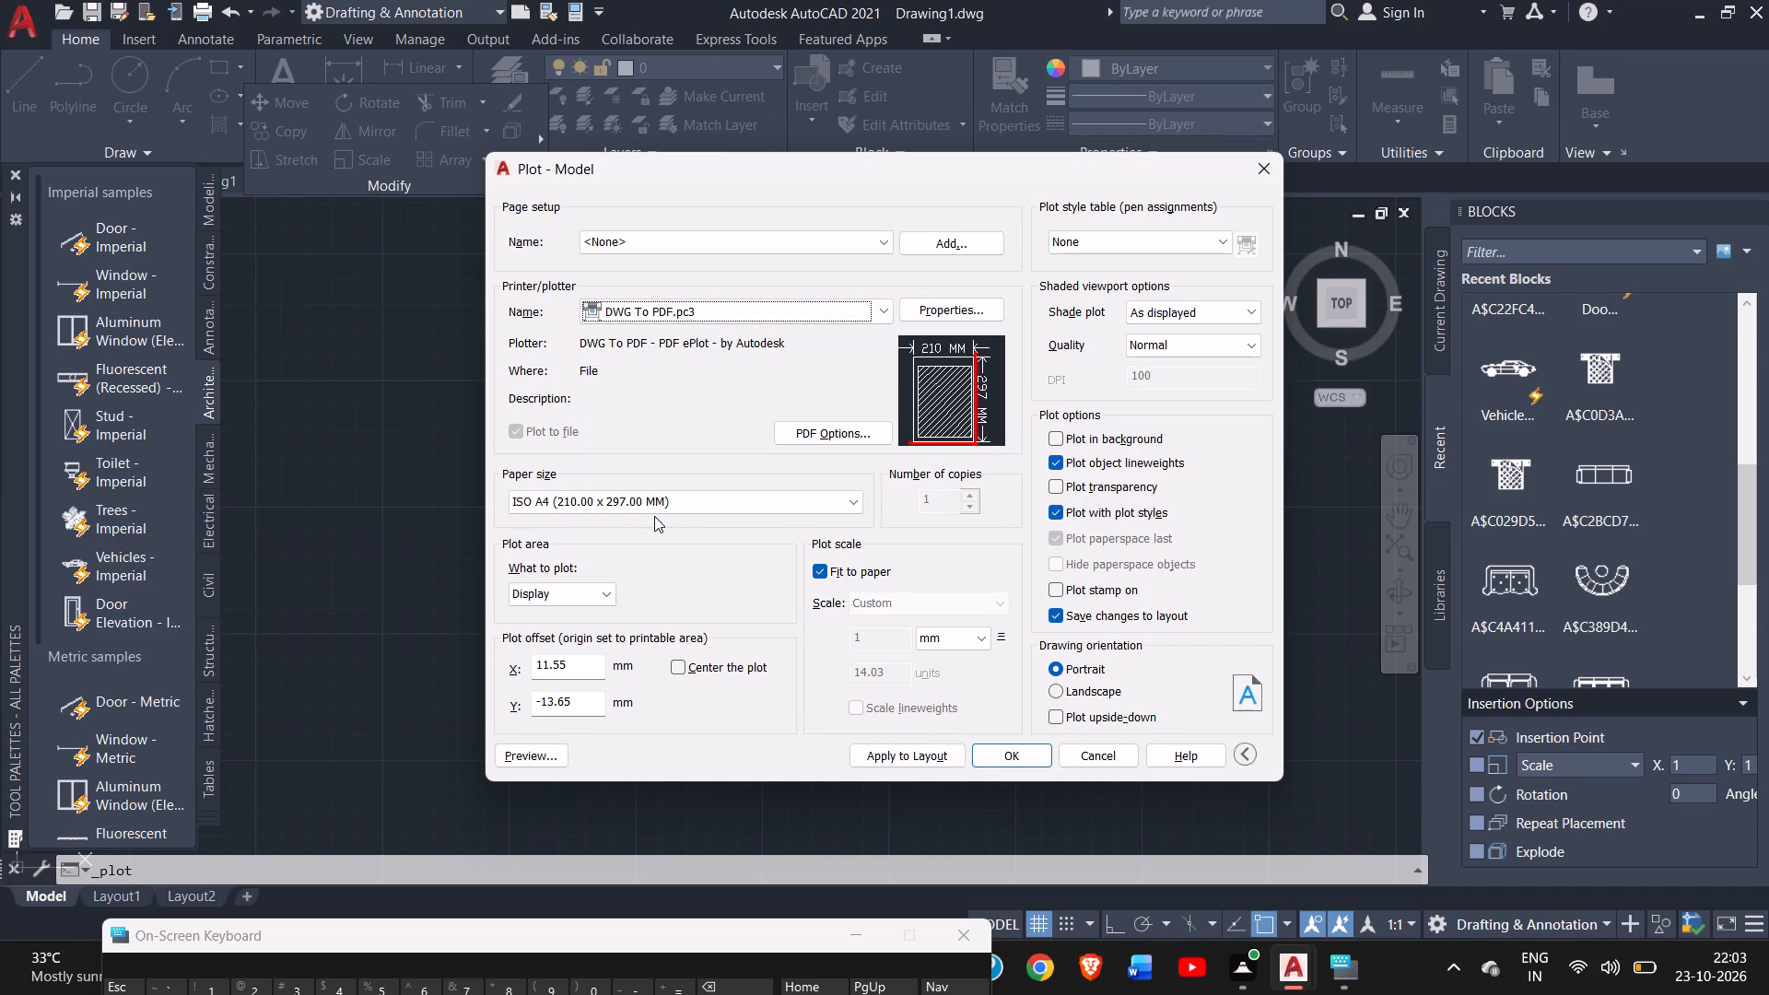
{"action": "left_click", "coordinate": [583, 588]}
{"action": "left_click", "coordinate": [563, 653]}
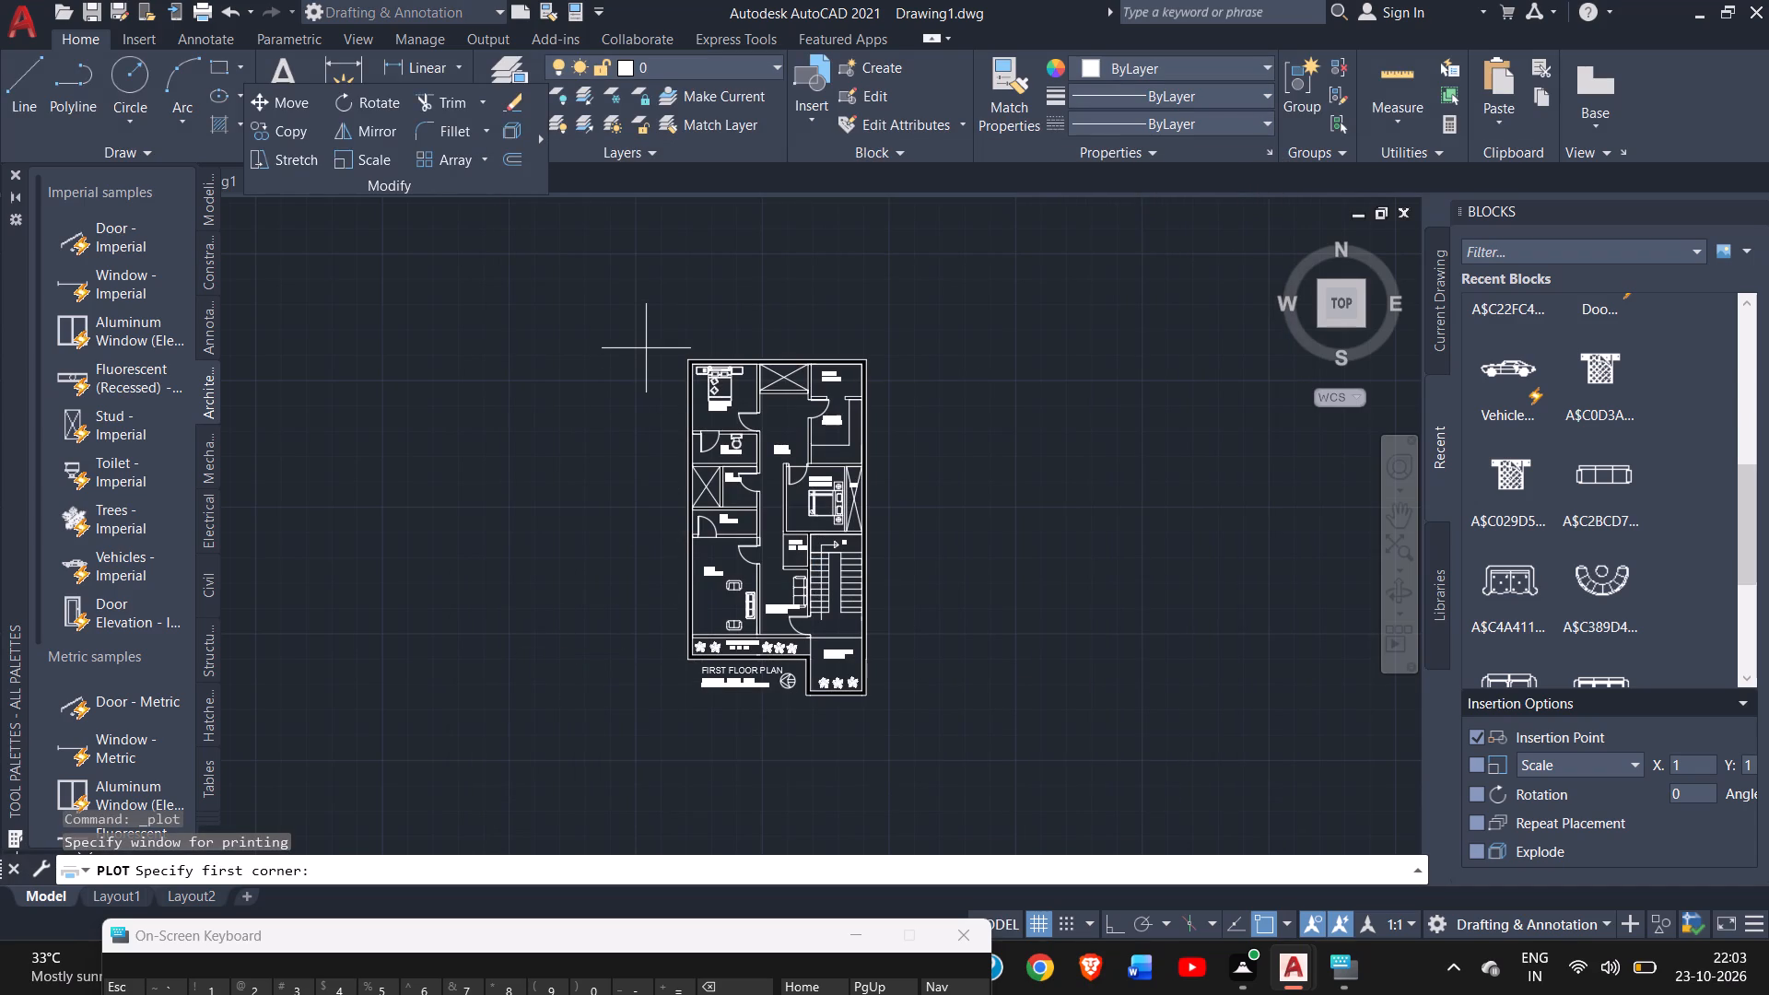
{"action": "left_click_drag", "start_coordinate": [642, 334], "coordinate": [871, 720]}
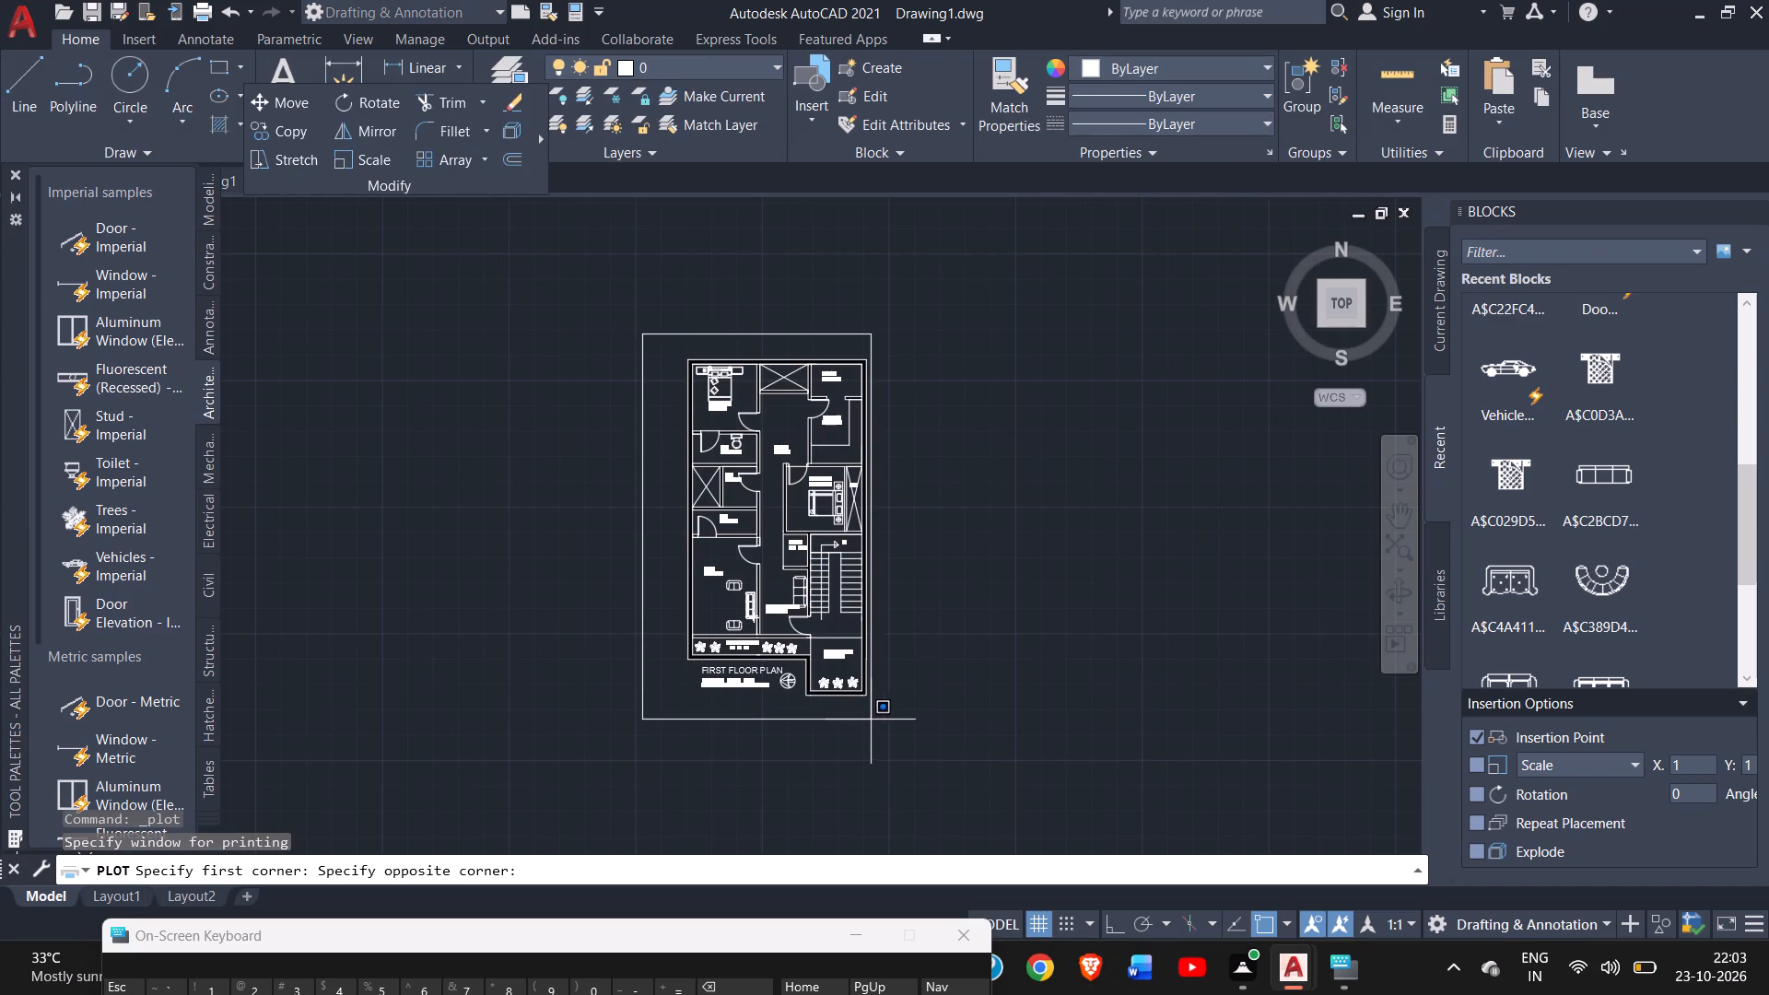
{"action": "left_click_drag", "start_coordinate": [871, 720], "coordinate": [896, 719]}
{"action": "left_click", "coordinate": [896, 719]}
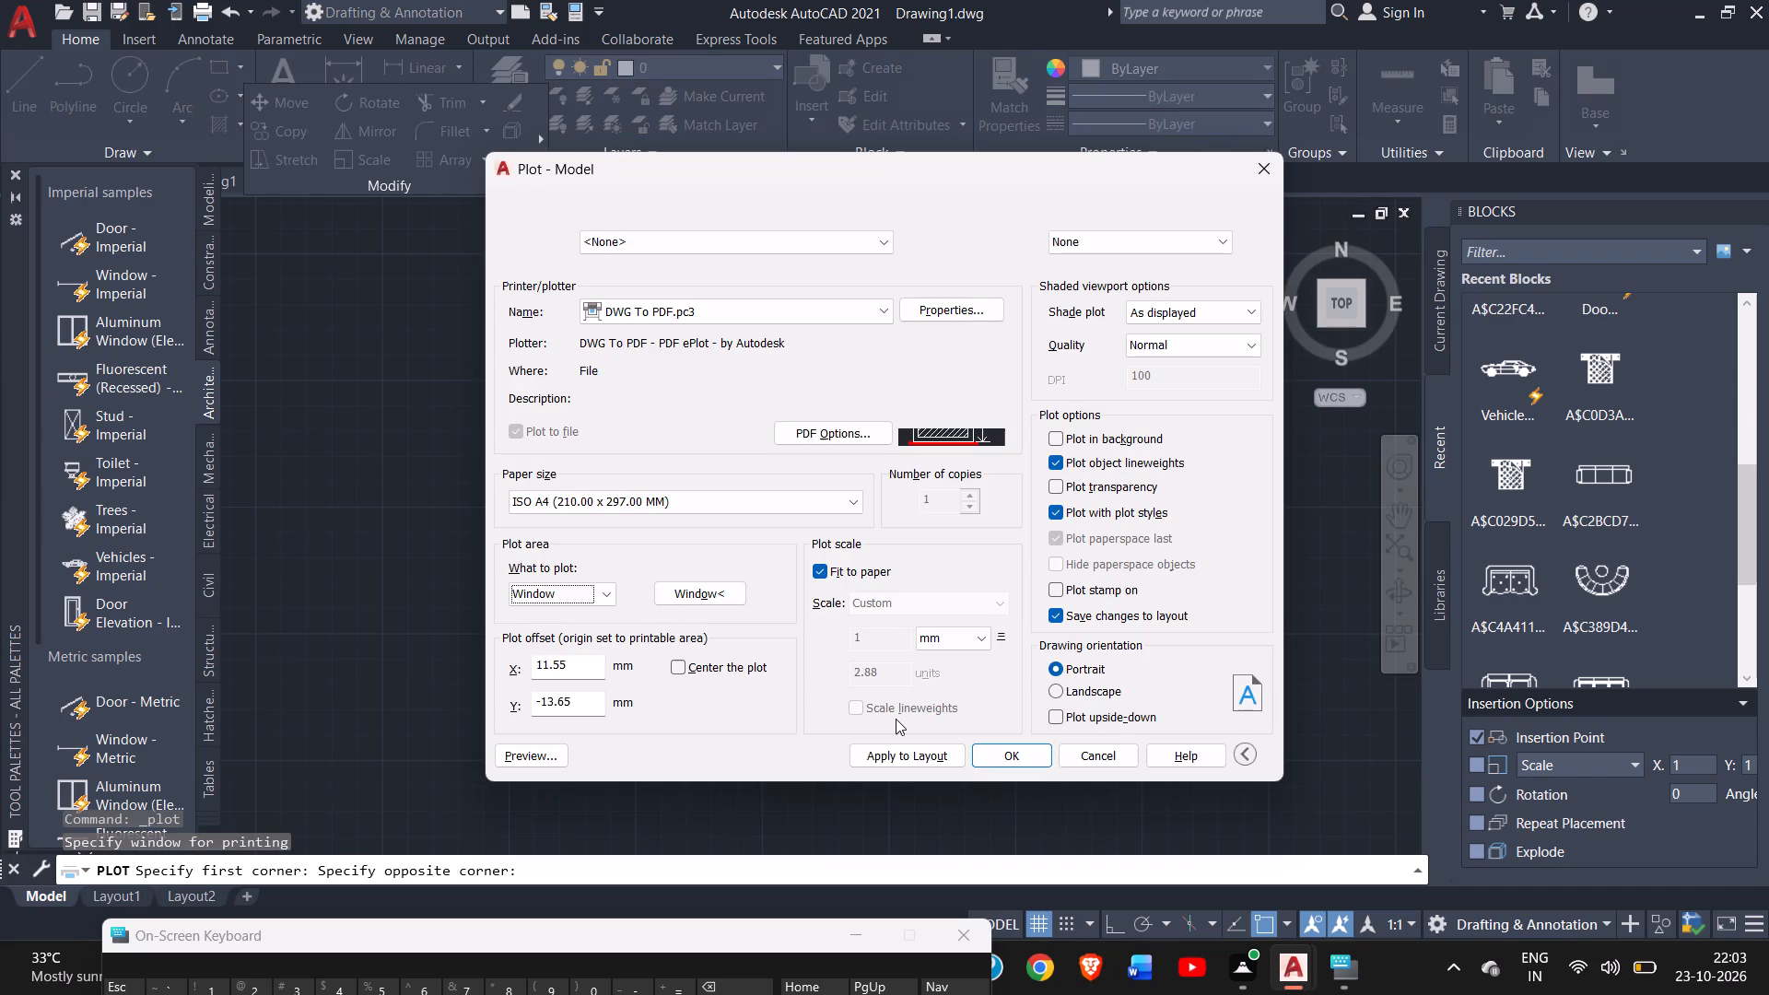
Preview the plot, examine the plan's placement on the sheet and the hall area up close, and close the preview.
{"action": "left_click", "coordinate": [529, 756]}
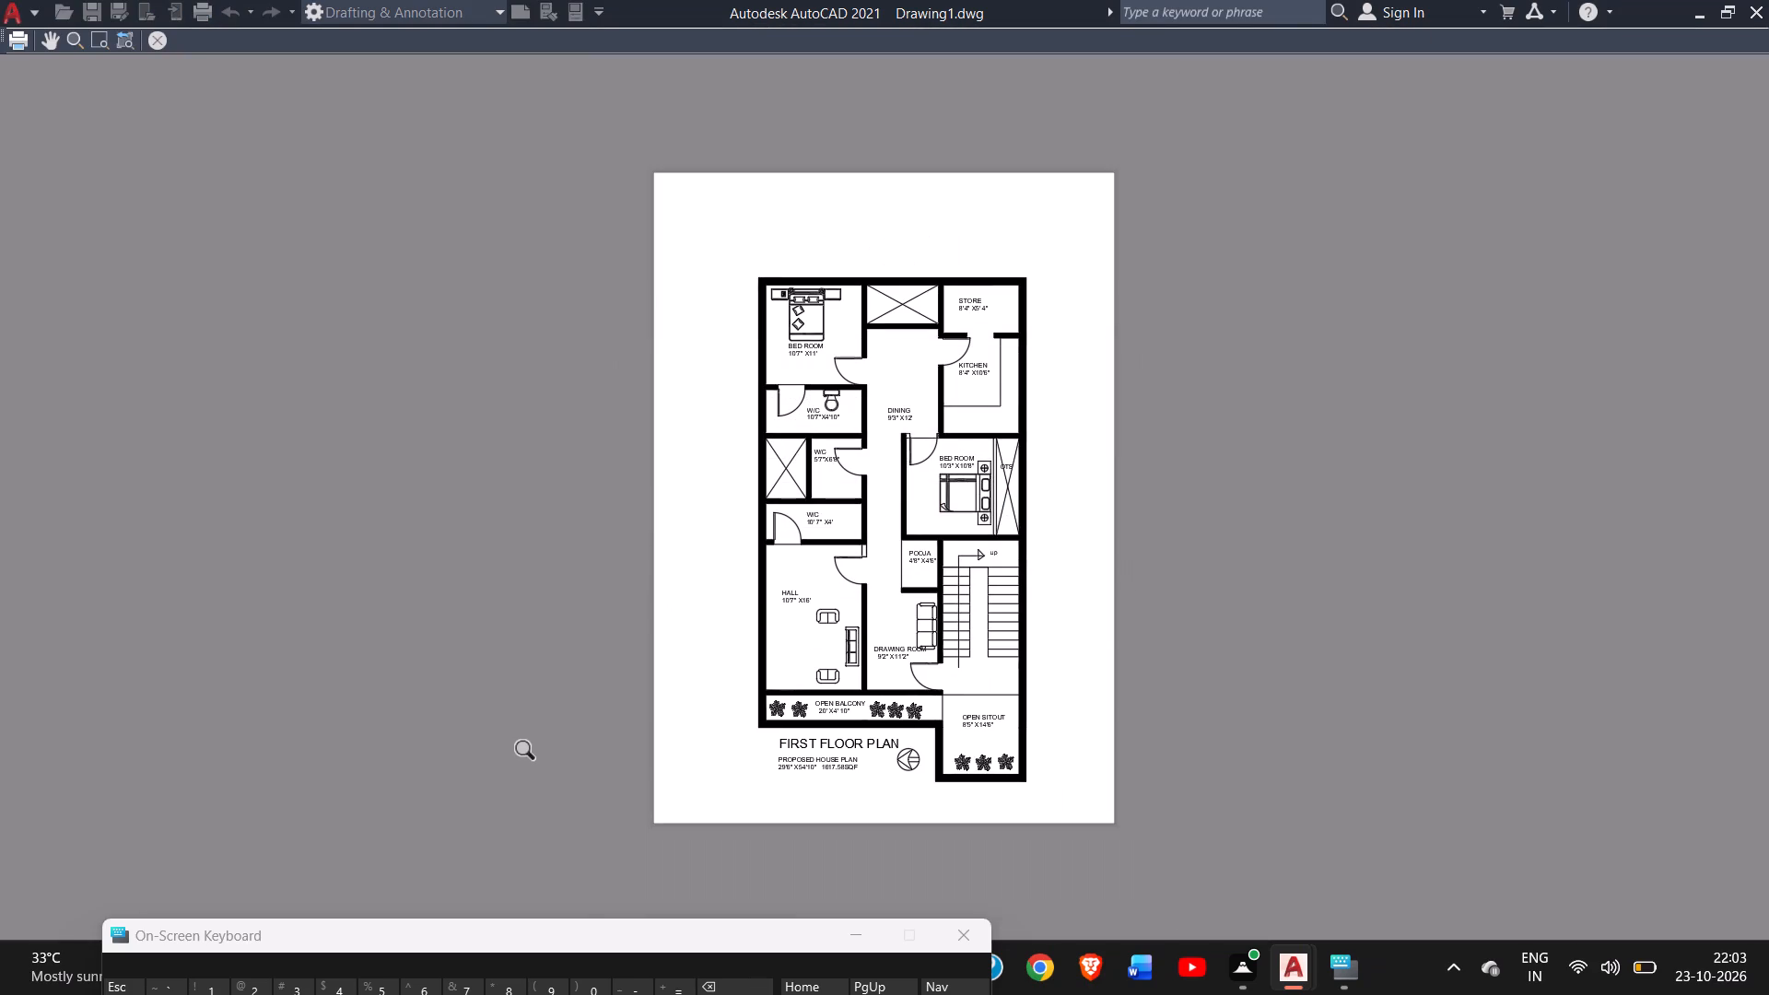
{"action": "scroll", "coordinate": [845, 570], "scroll_direction": "up", "scroll_amount": 4, "text": "ctrl"}
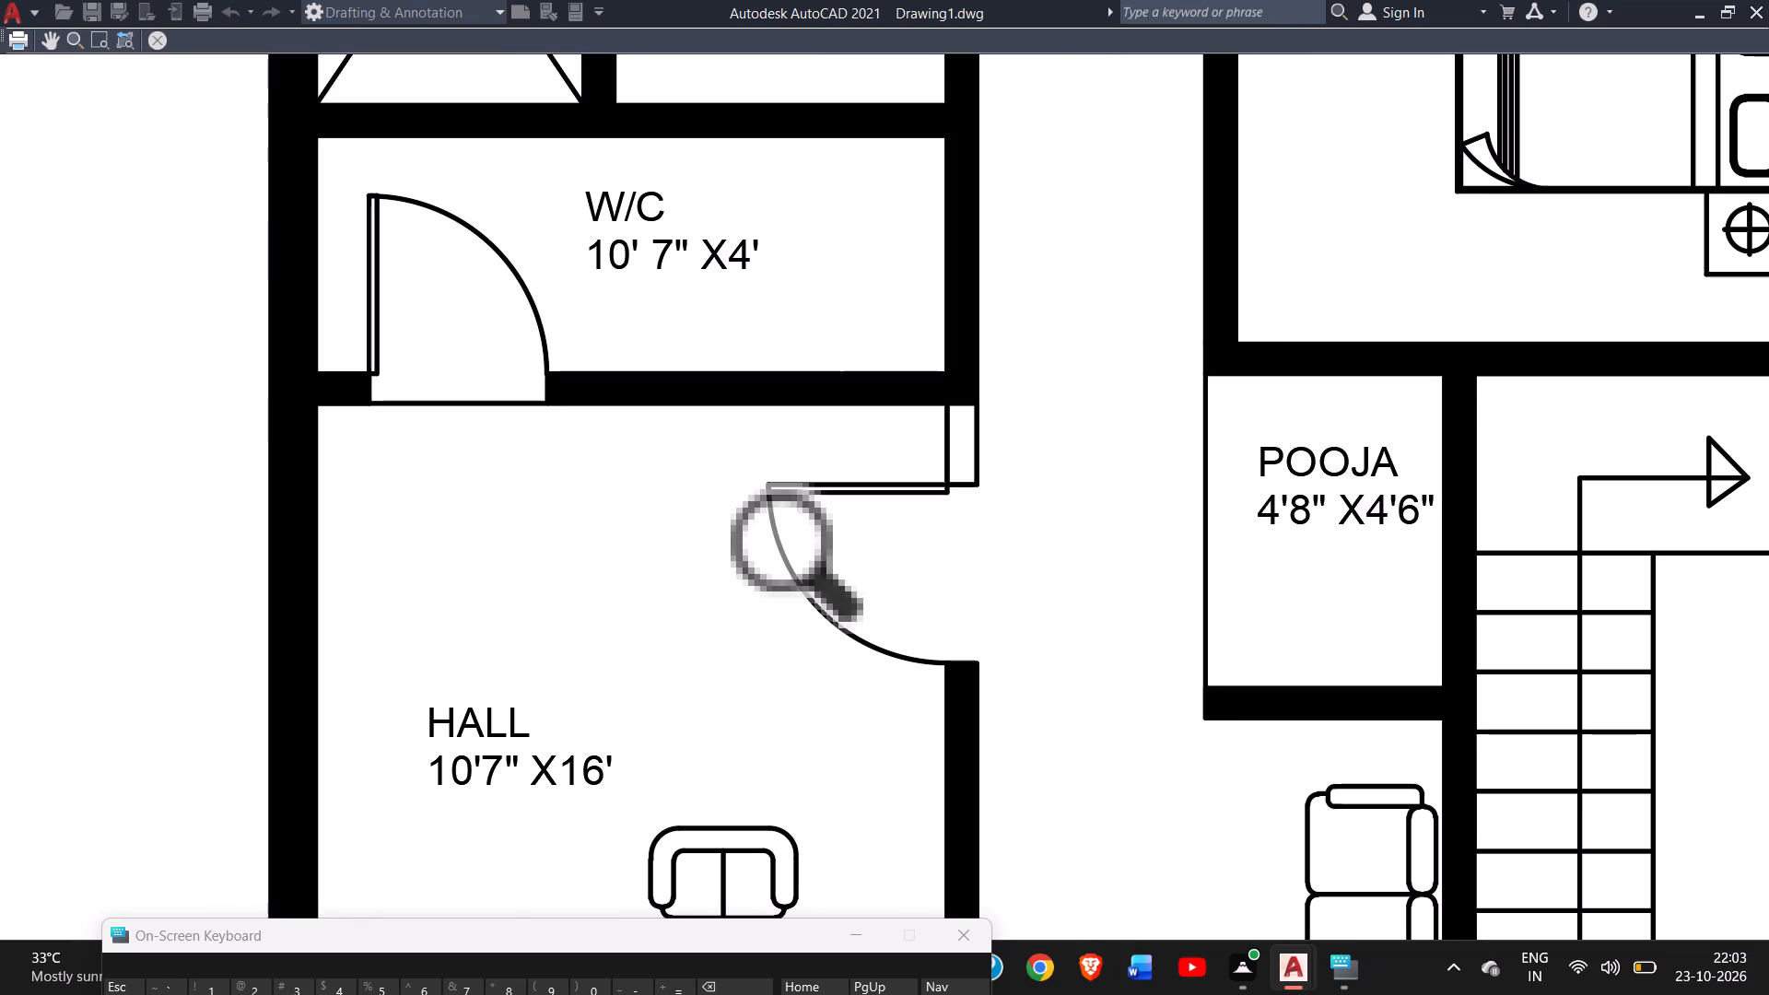
{"action": "scroll", "coordinate": [845, 570], "scroll_direction": "down", "scroll_amount": 4, "text": "ctrl"}
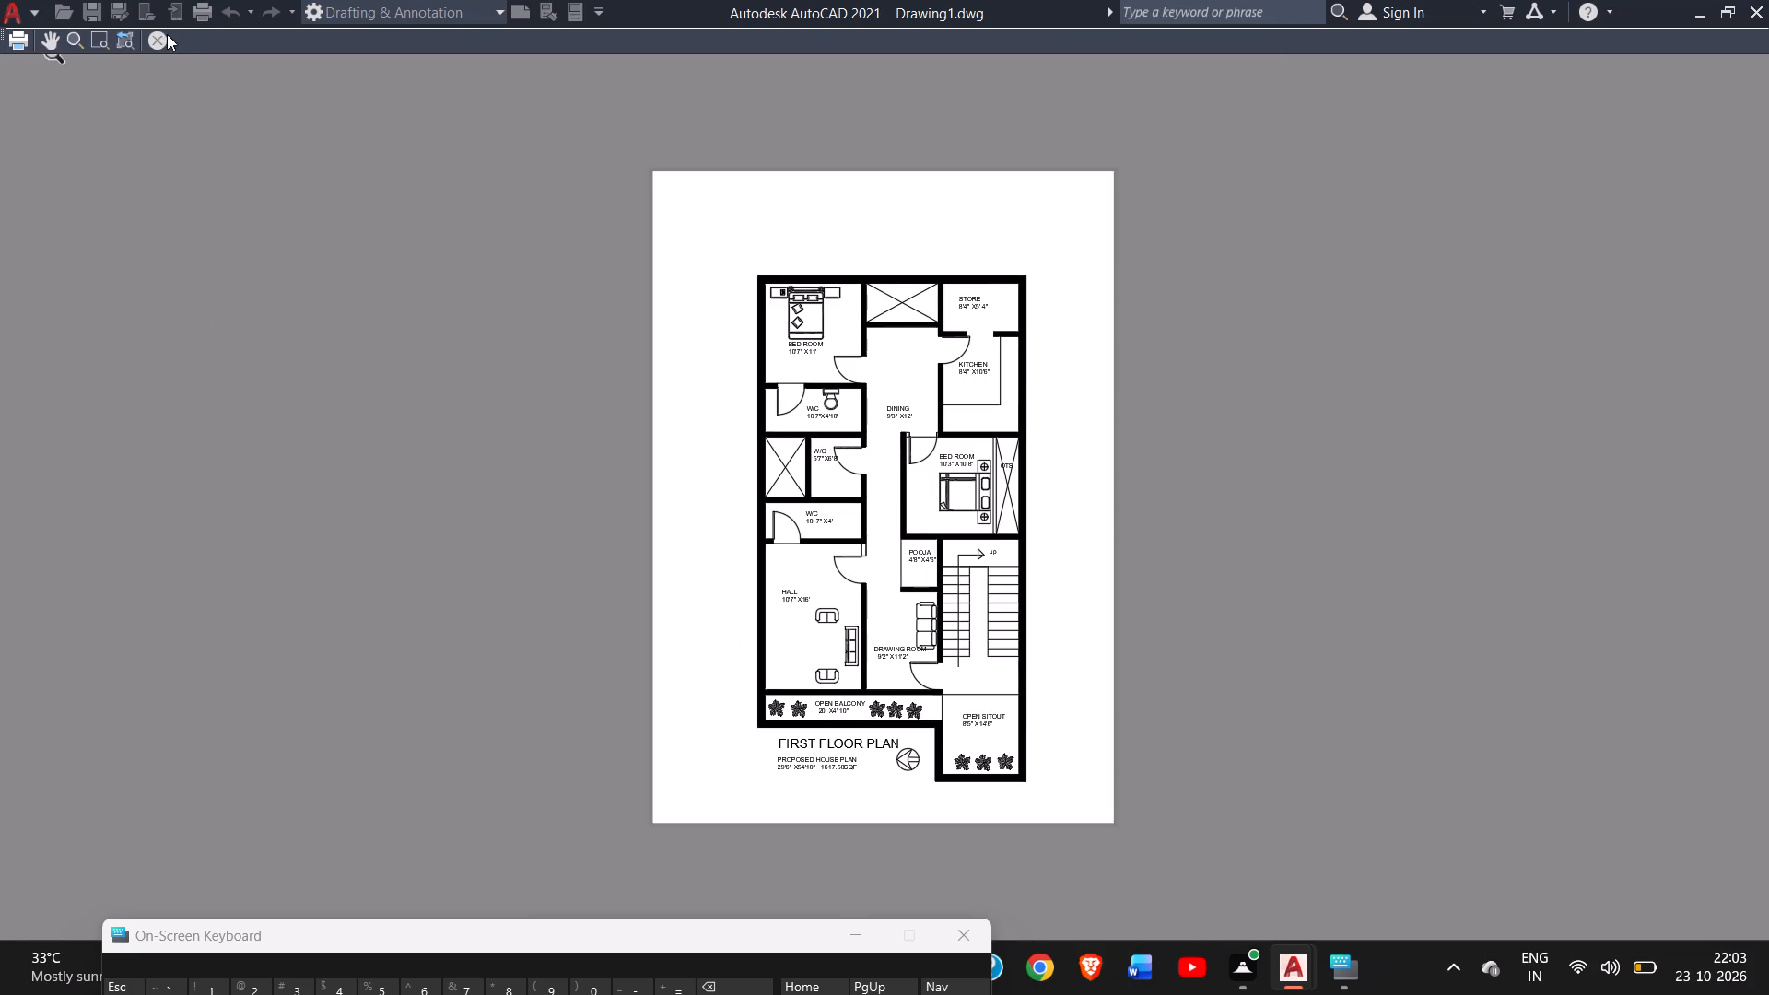
{"action": "left_click", "coordinate": [164, 39]}
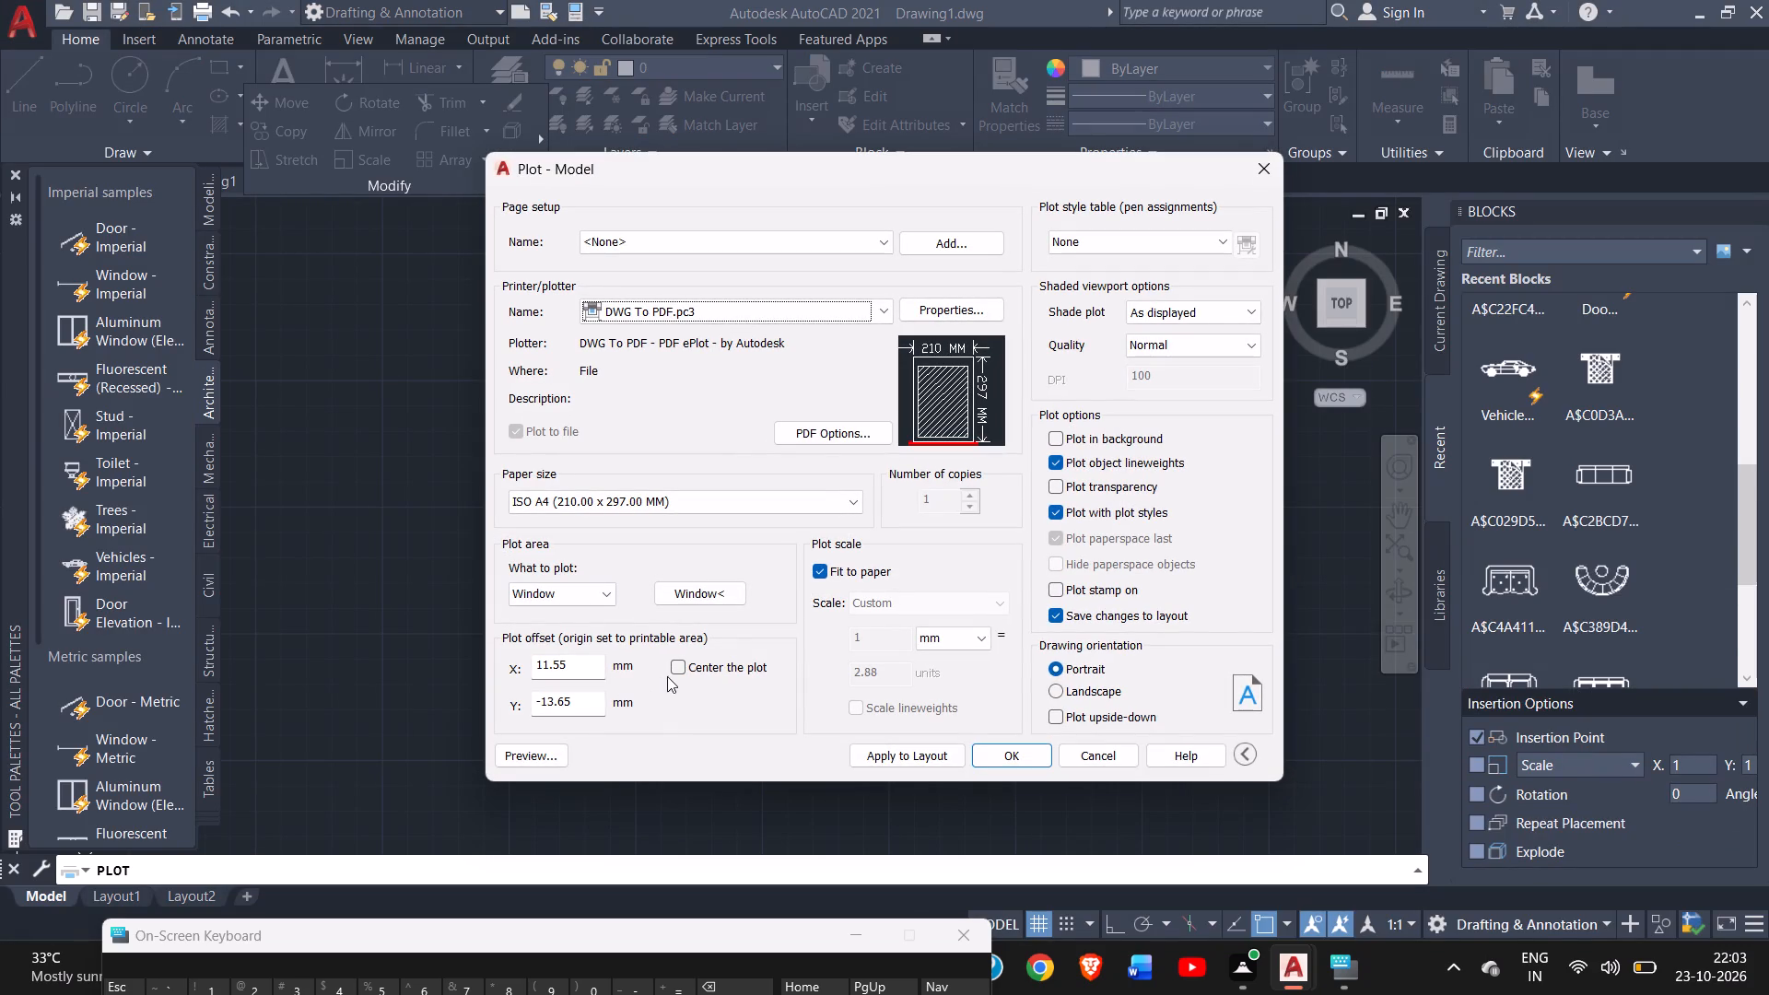
Centre the plot on the paper.
{"action": "left_click", "coordinate": [674, 669]}
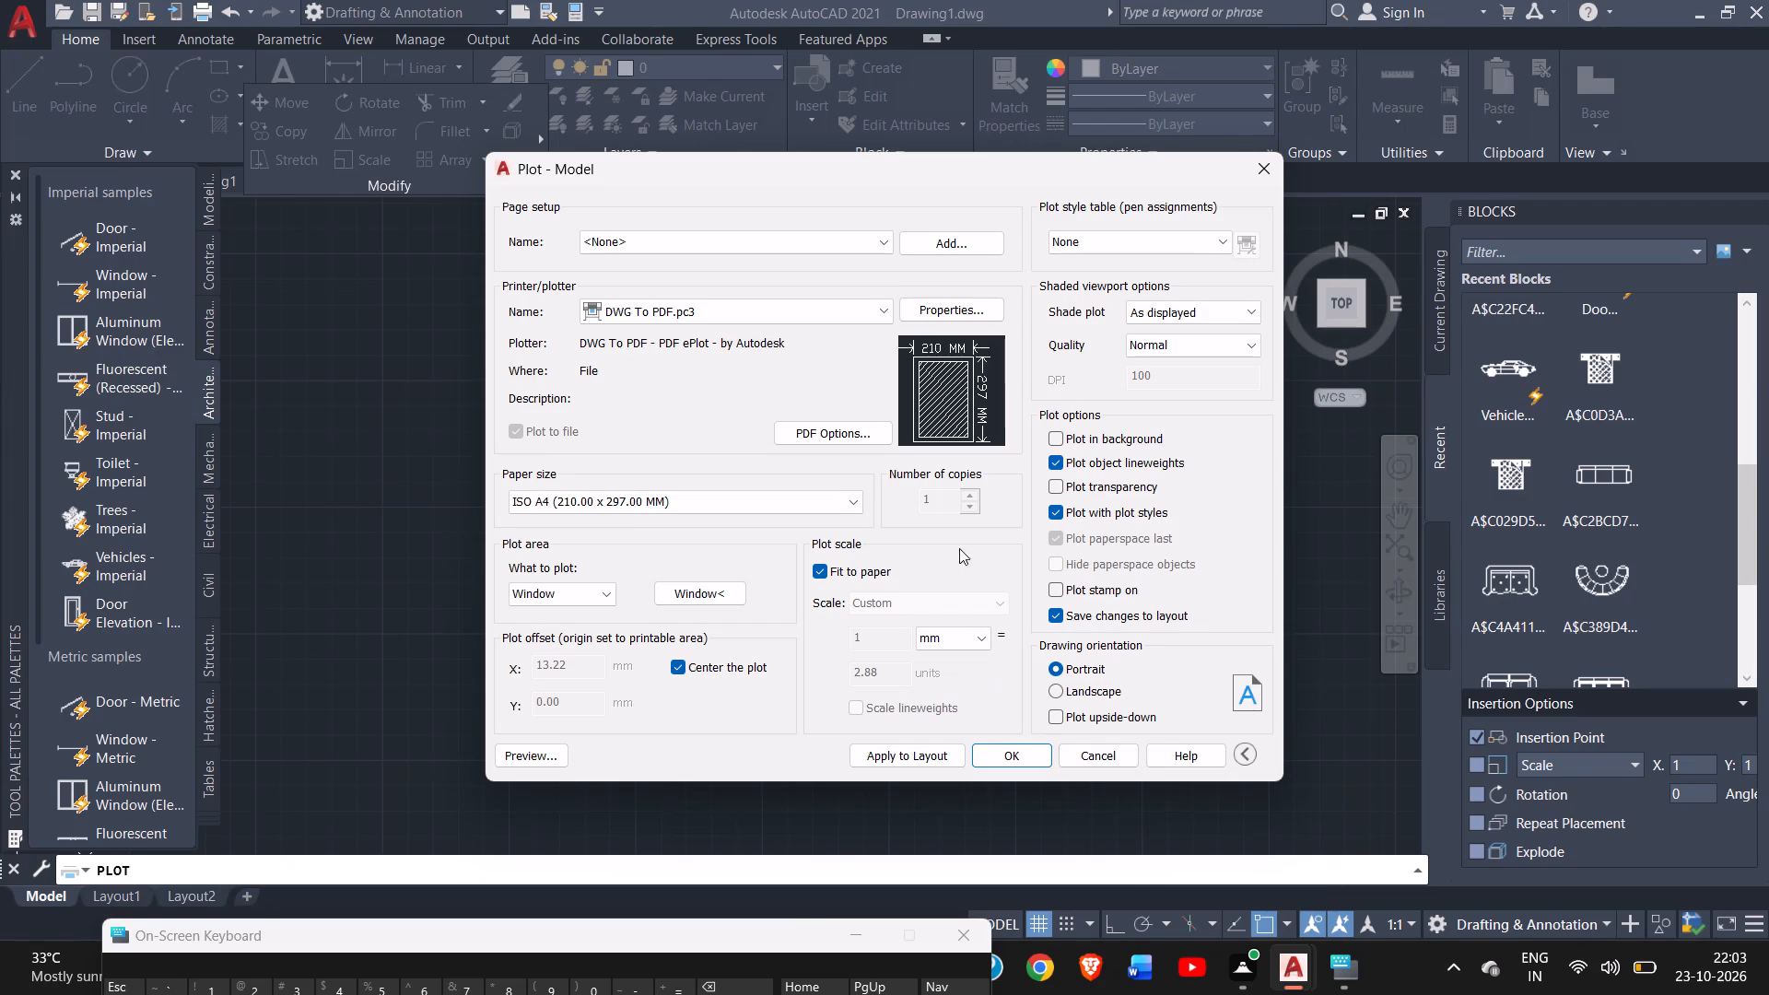
Assign the acad.ctb plot style table to the plot and to all layouts.
{"action": "left_click", "coordinate": [1100, 247]}
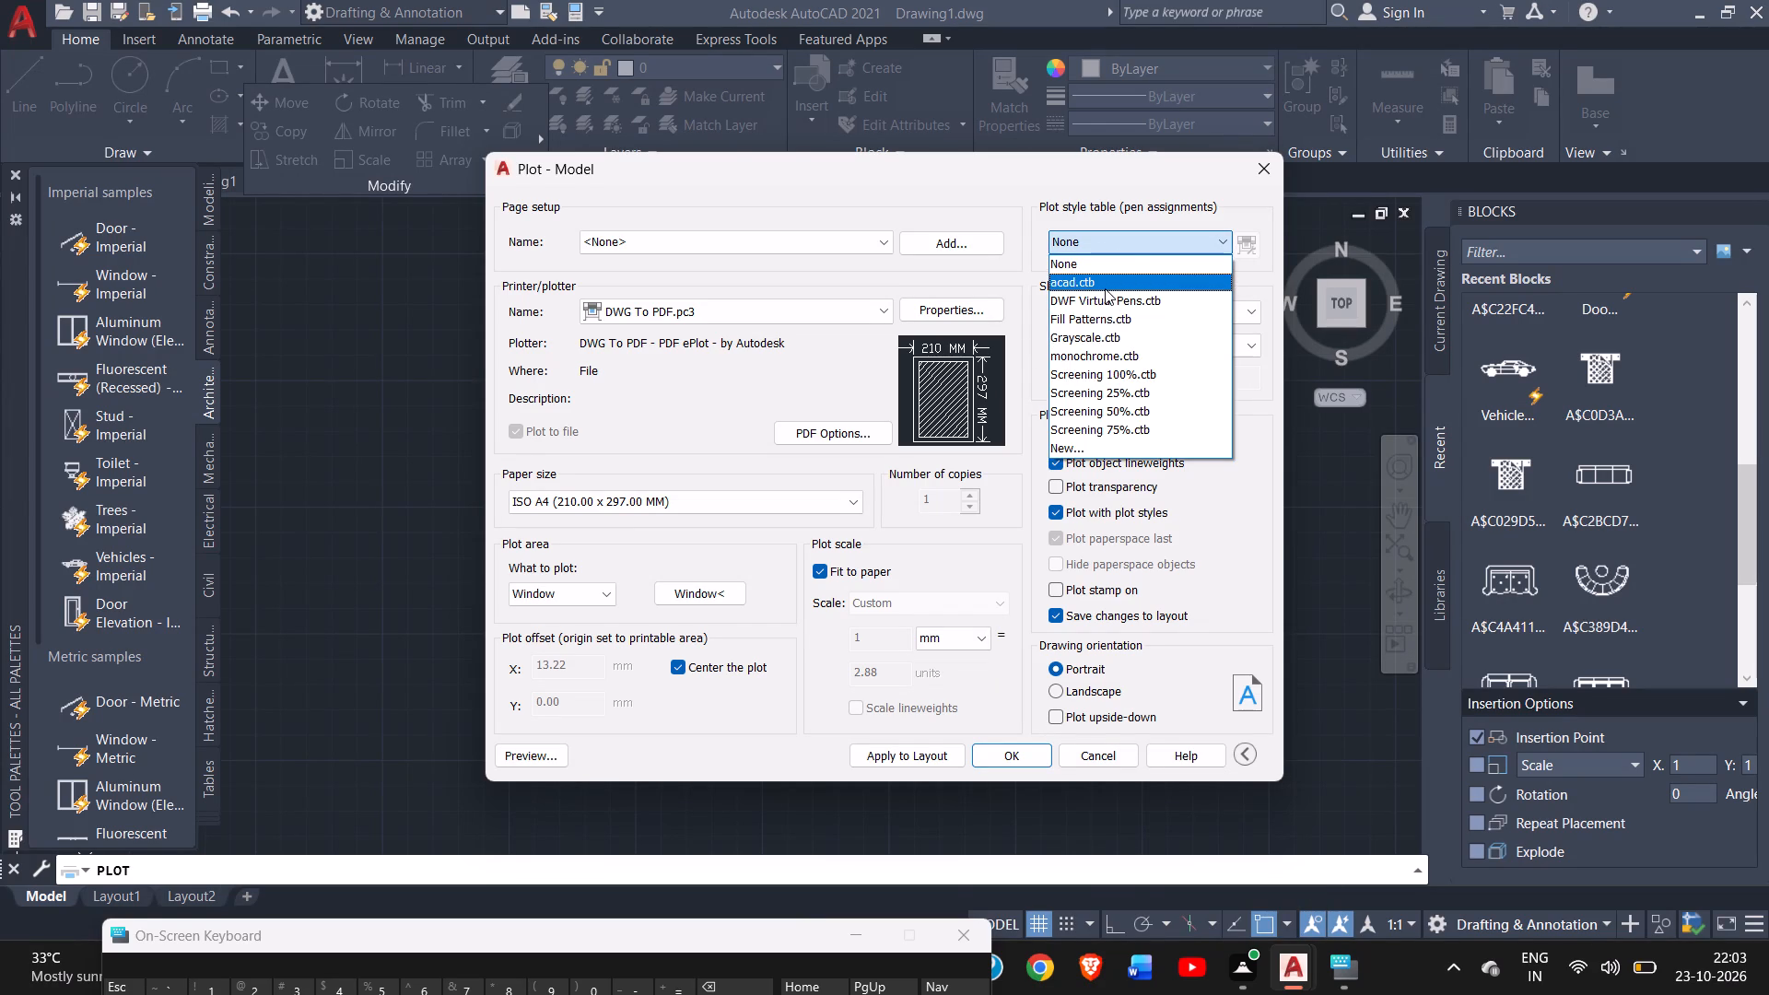
{"action": "left_click", "coordinate": [1105, 288]}
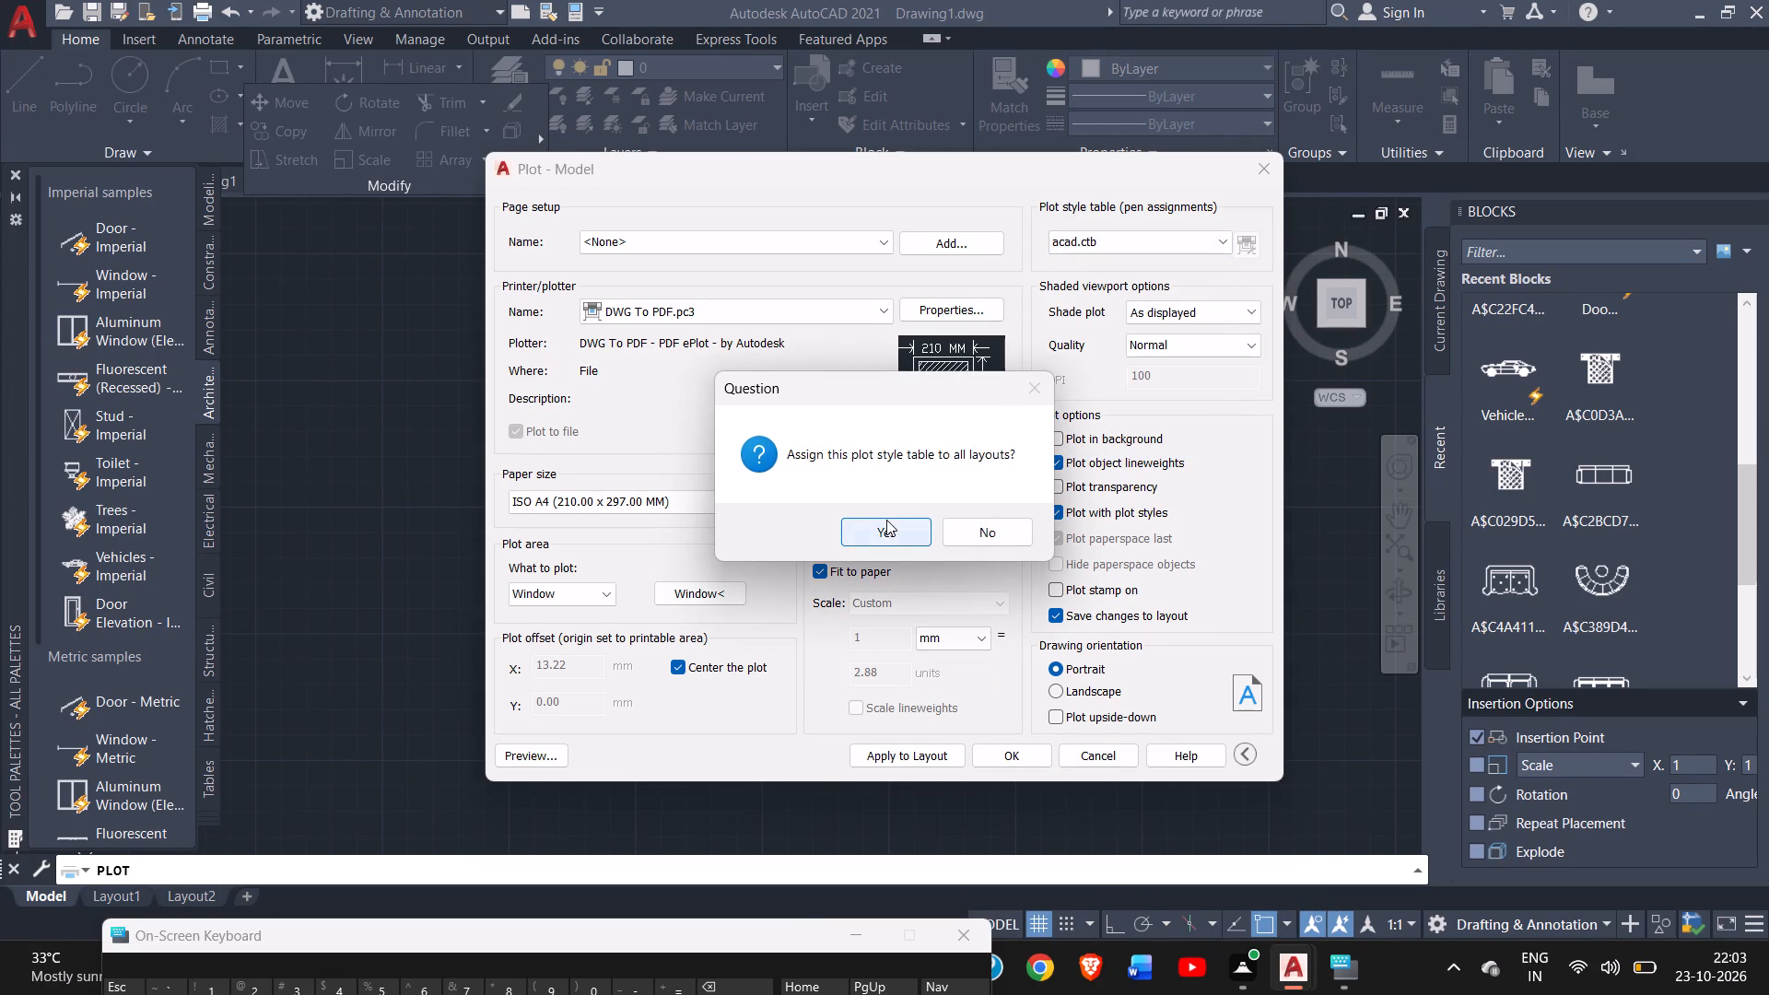
{"action": "left_click", "coordinate": [886, 523]}
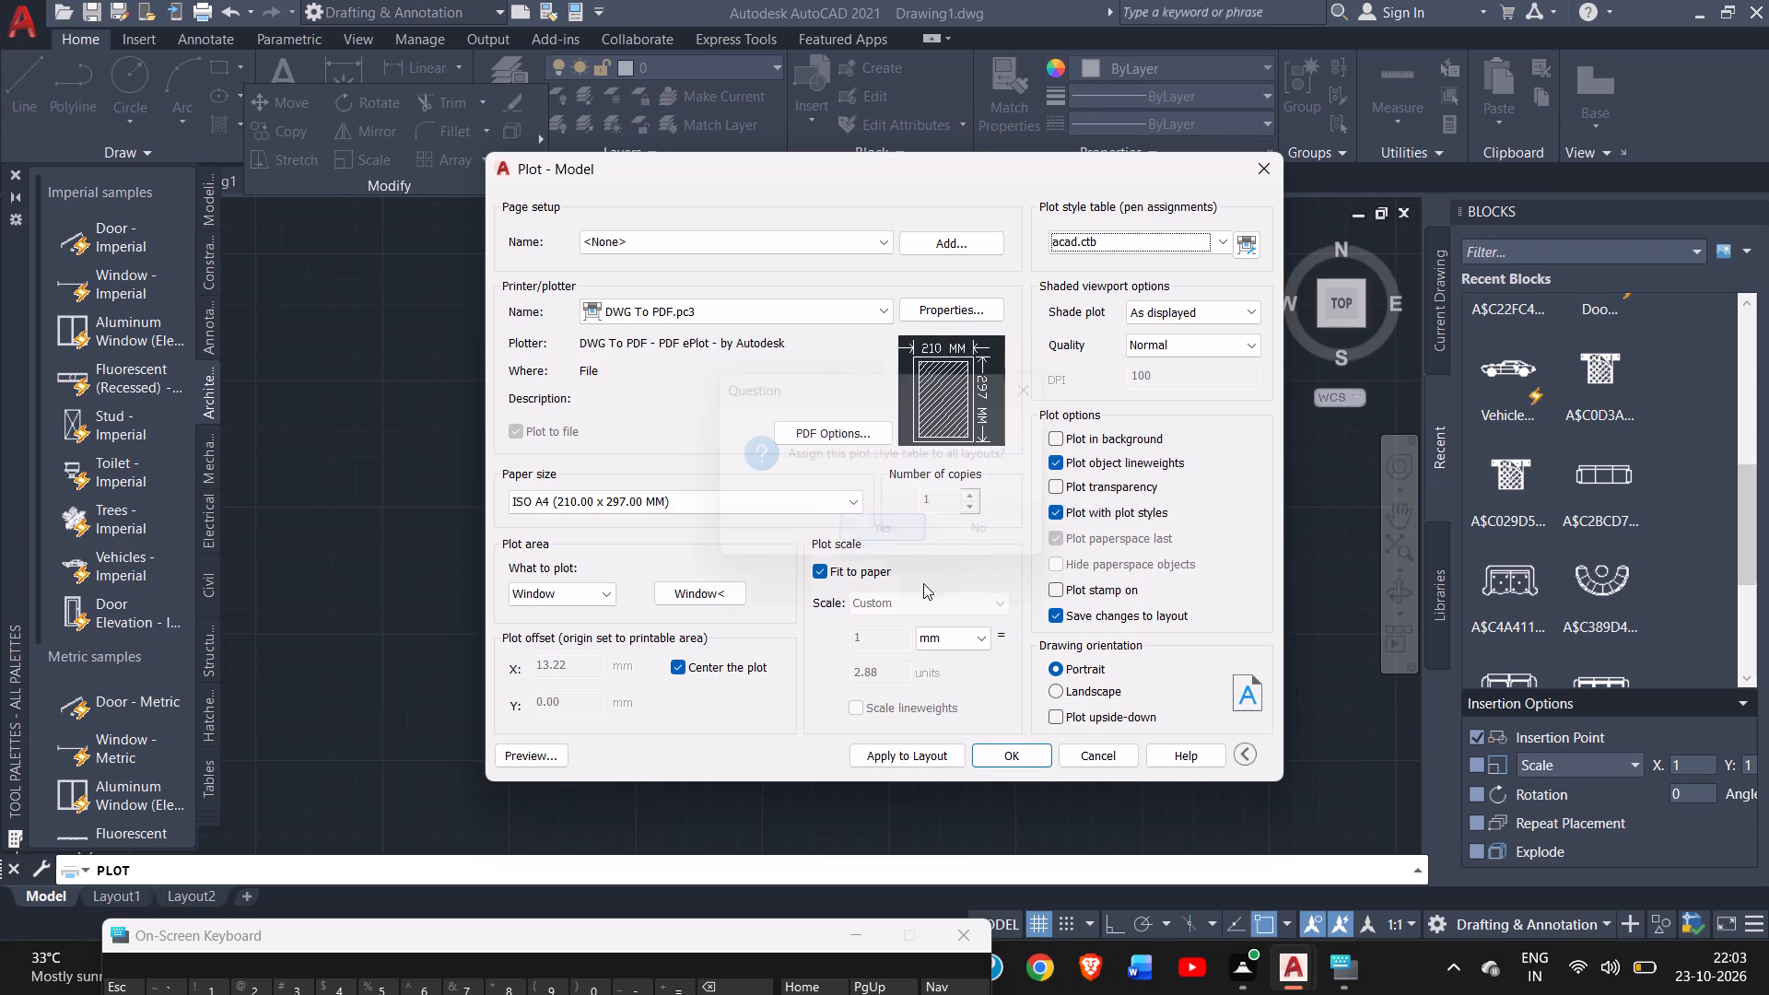
Plot the first floor plan to a PDF named "PLAN 23- 2" in Documents, and close the PDF that opens.
{"action": "left_click", "coordinate": [1006, 752]}
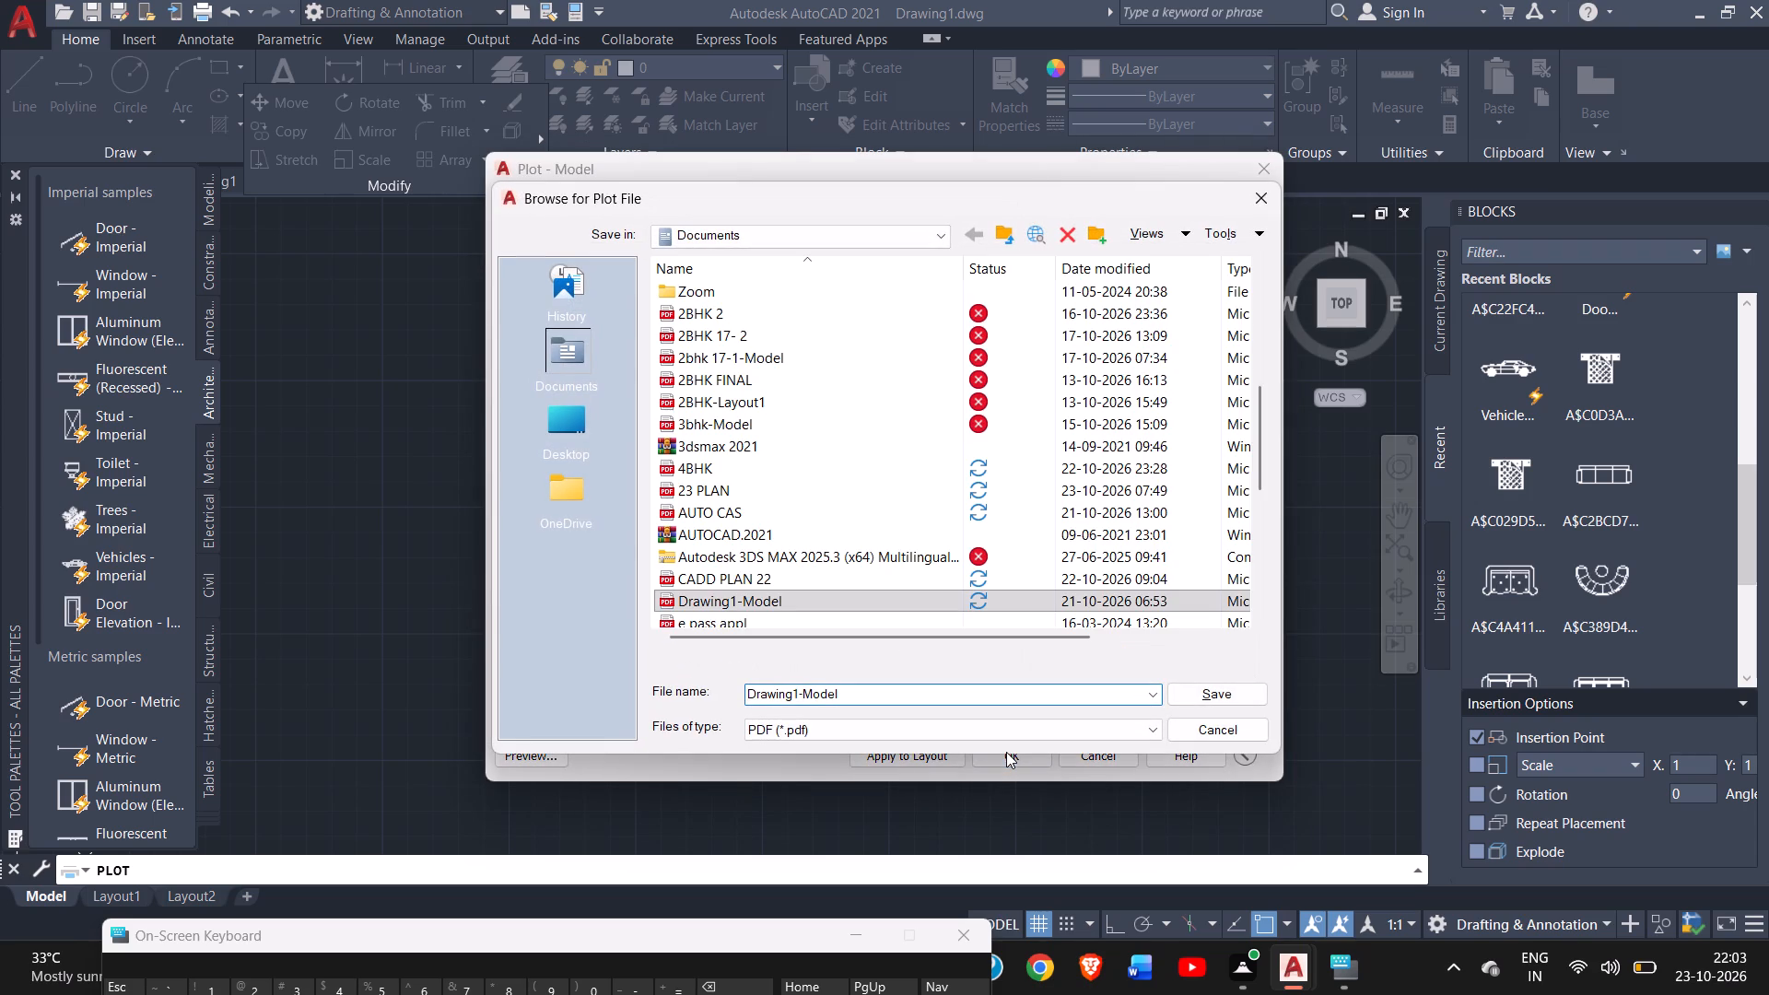
{"action": "left_click", "coordinate": [942, 685]}
{"action": "left_click", "coordinate": [908, 685]}
{"action": "left_click", "coordinate": [885, 693]}
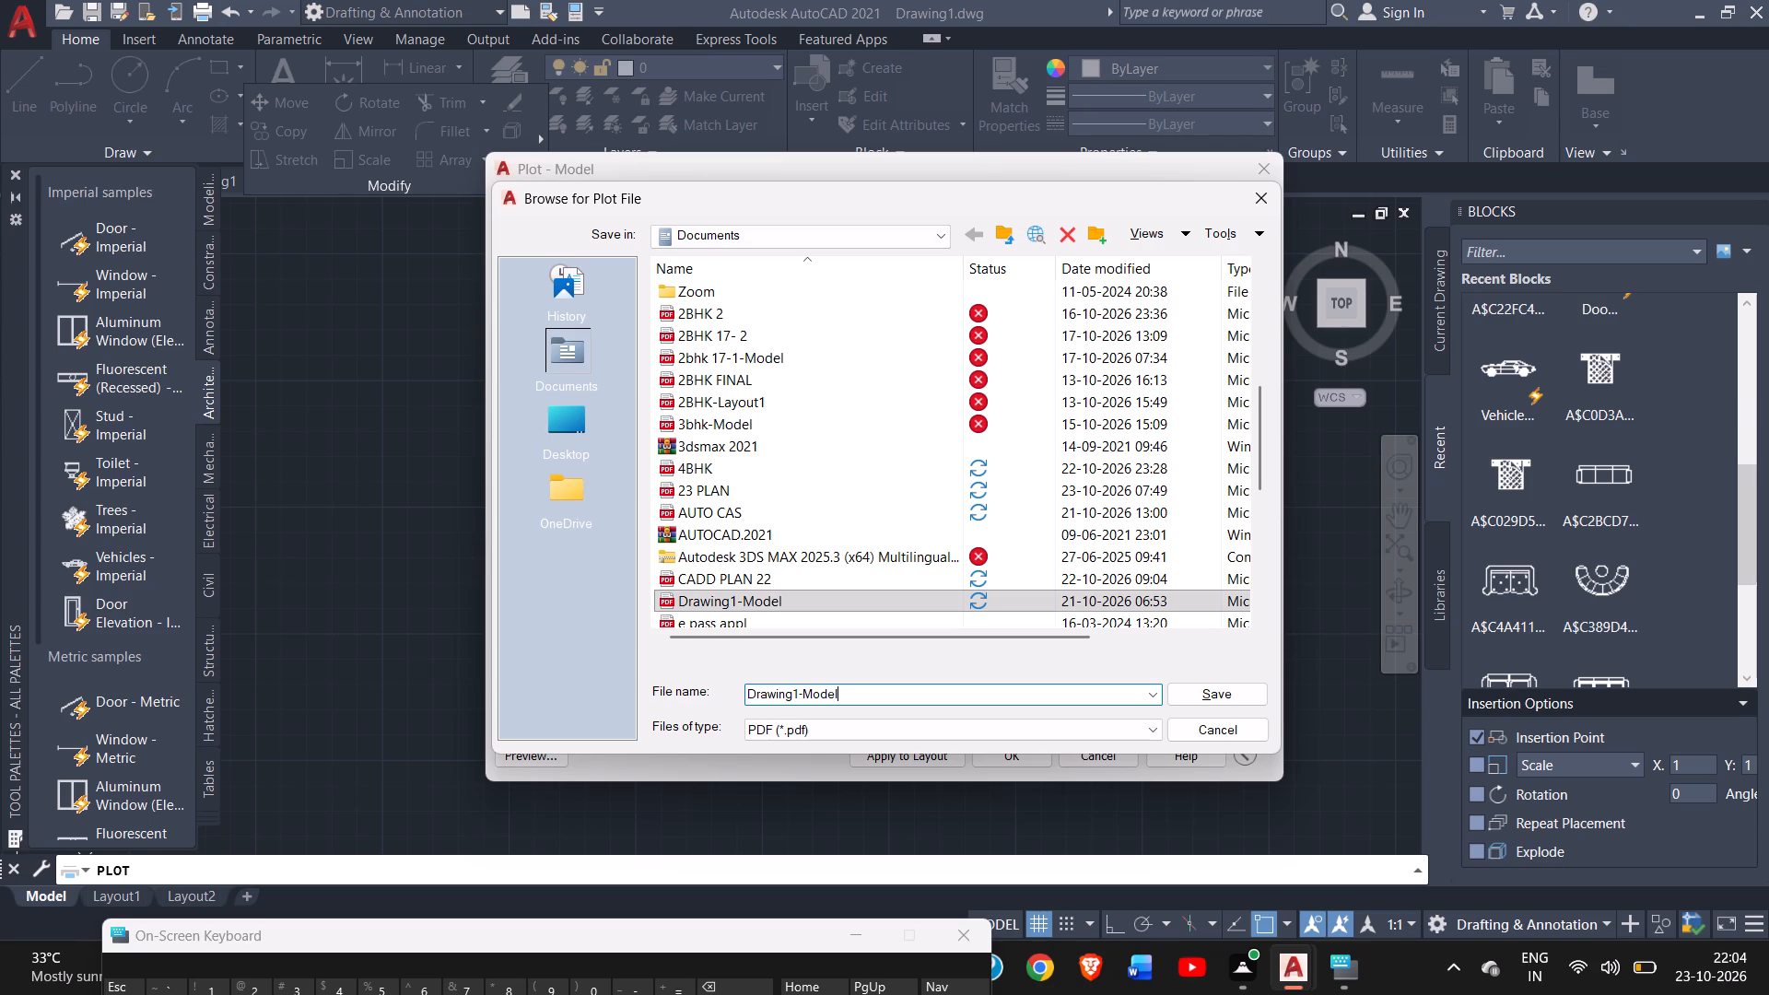
{"action": "left_click", "coordinate": [885, 693]}
{"action": "key", "text": "BackSpace"}
{"action": "key", "text": "BackSpace"}
{"action": "key", "text": "BackSpace"}
{"action": "key", "text": "BackSpace"}
{"action": "key", "text": "BackSpace"}
{"action": "key", "text": "BackSpace"}
{"action": "key", "text": "BackSpace"}
{"action": "key", "text": "BackSpace"}
{"action": "key", "text": "BackSpace"}
{"action": "key", "text": "BackSpace"}
{"action": "key", "text": "BackSpace"}
{"action": "key", "text": "BackSpace"}
{"action": "key", "text": "BackSpace"}
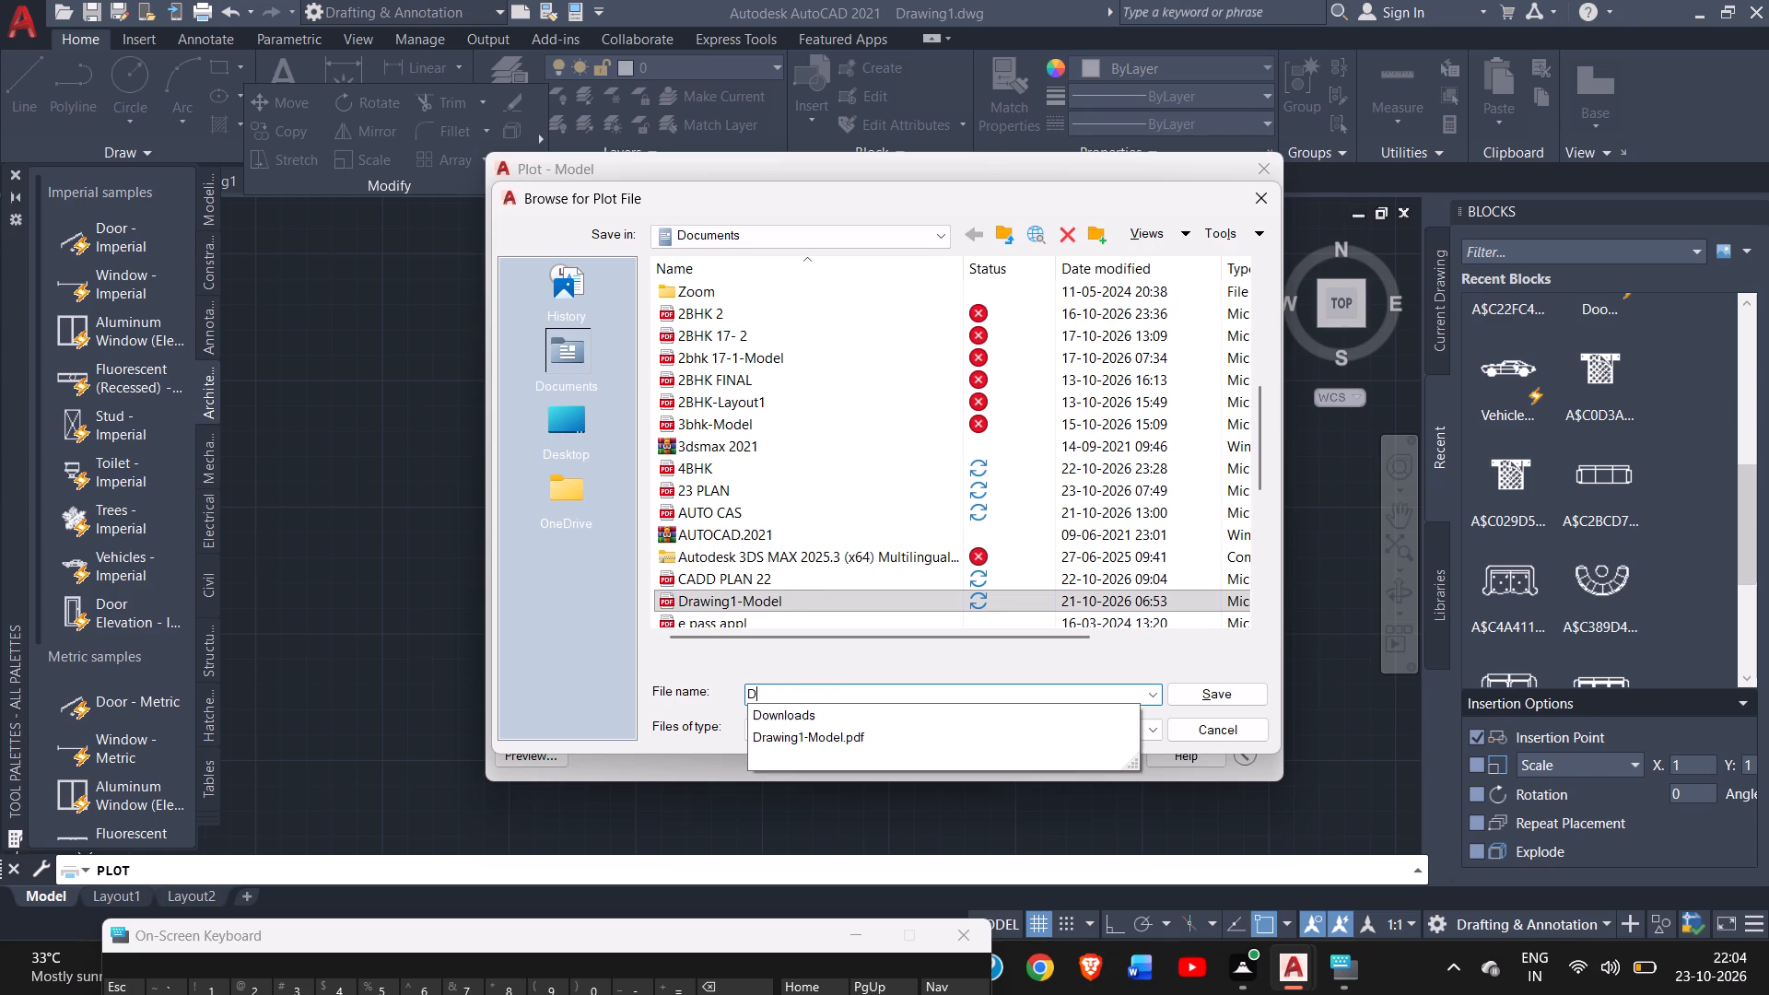
{"action": "key", "text": "BackSpace"}
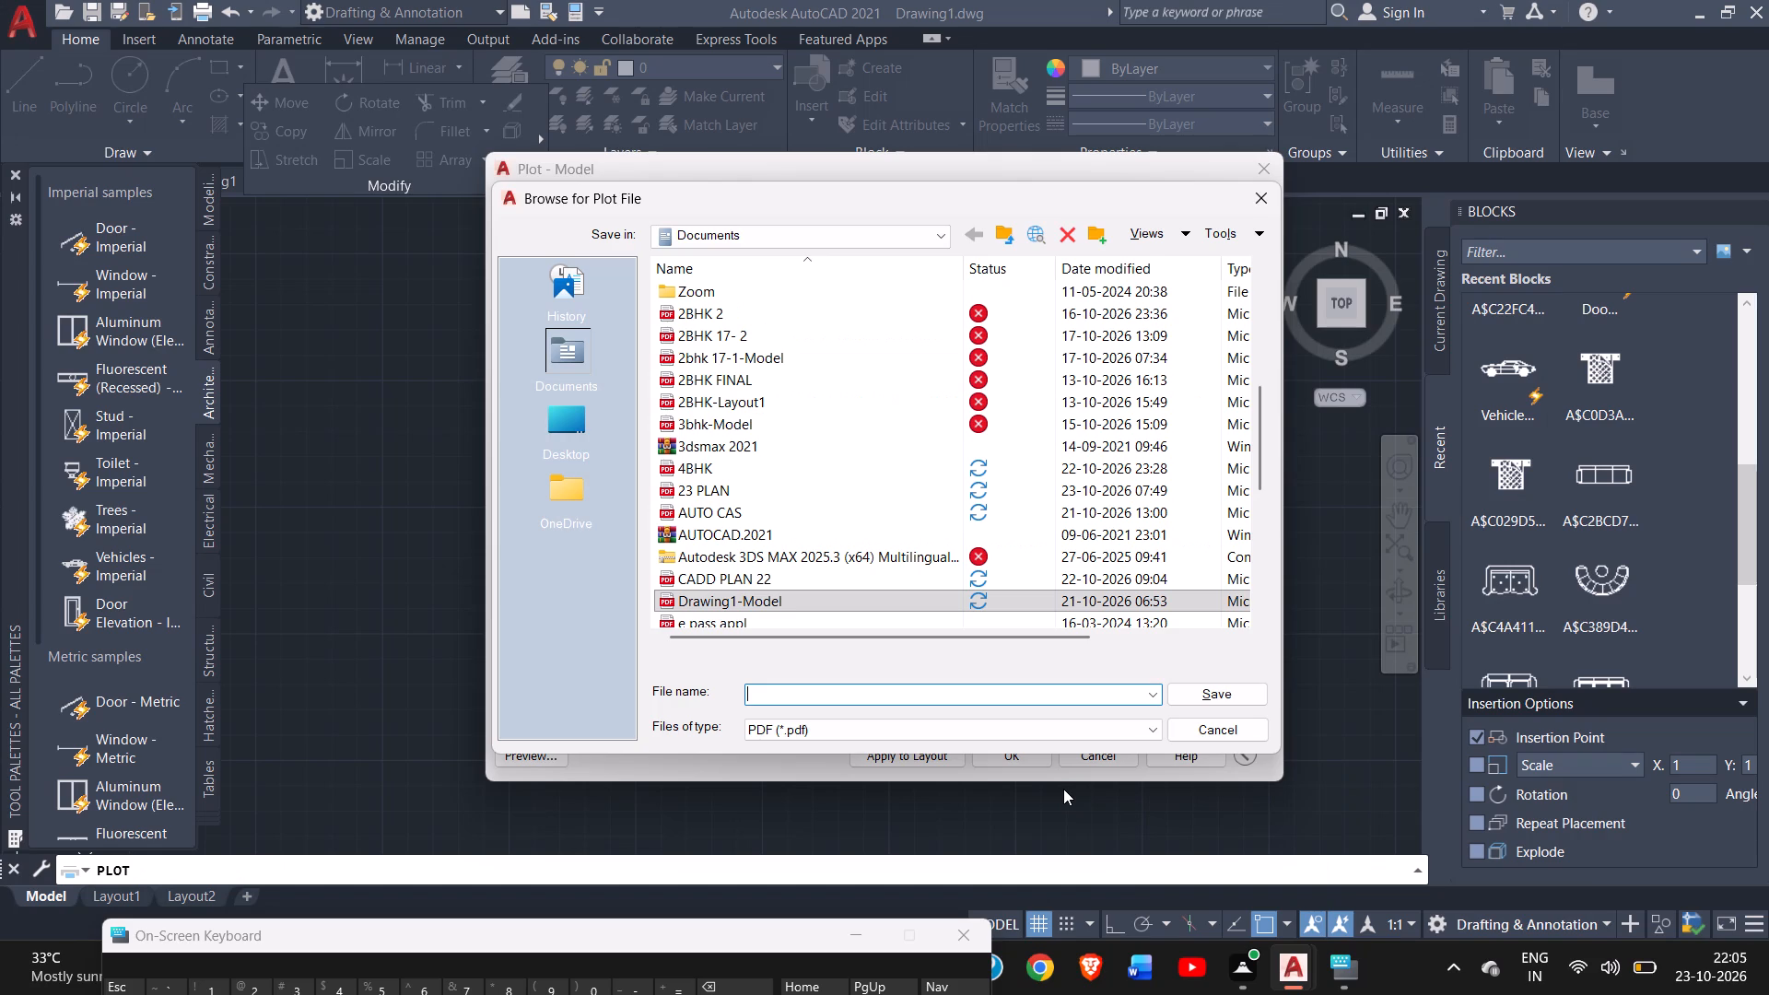
{"action": "type", "text": "PLAN"}
{"action": "key", "text": "space"}
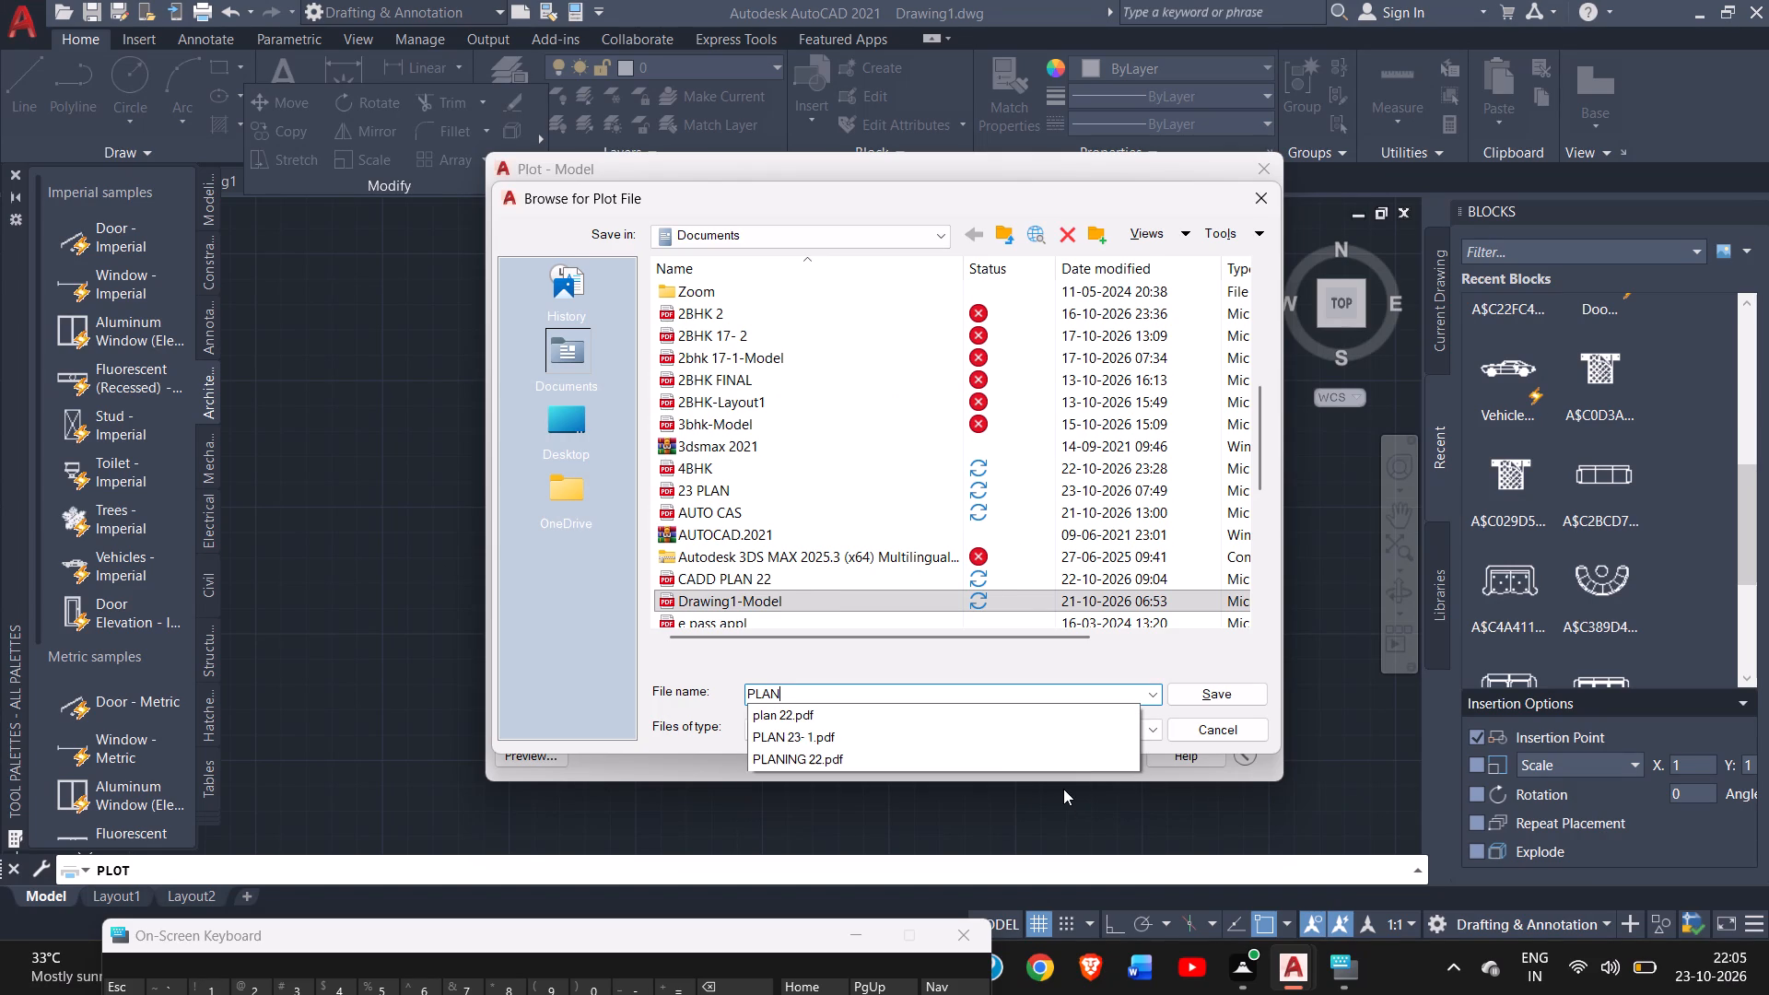
{"action": "type", "text": "23"}
{"action": "key", "text": "space"}
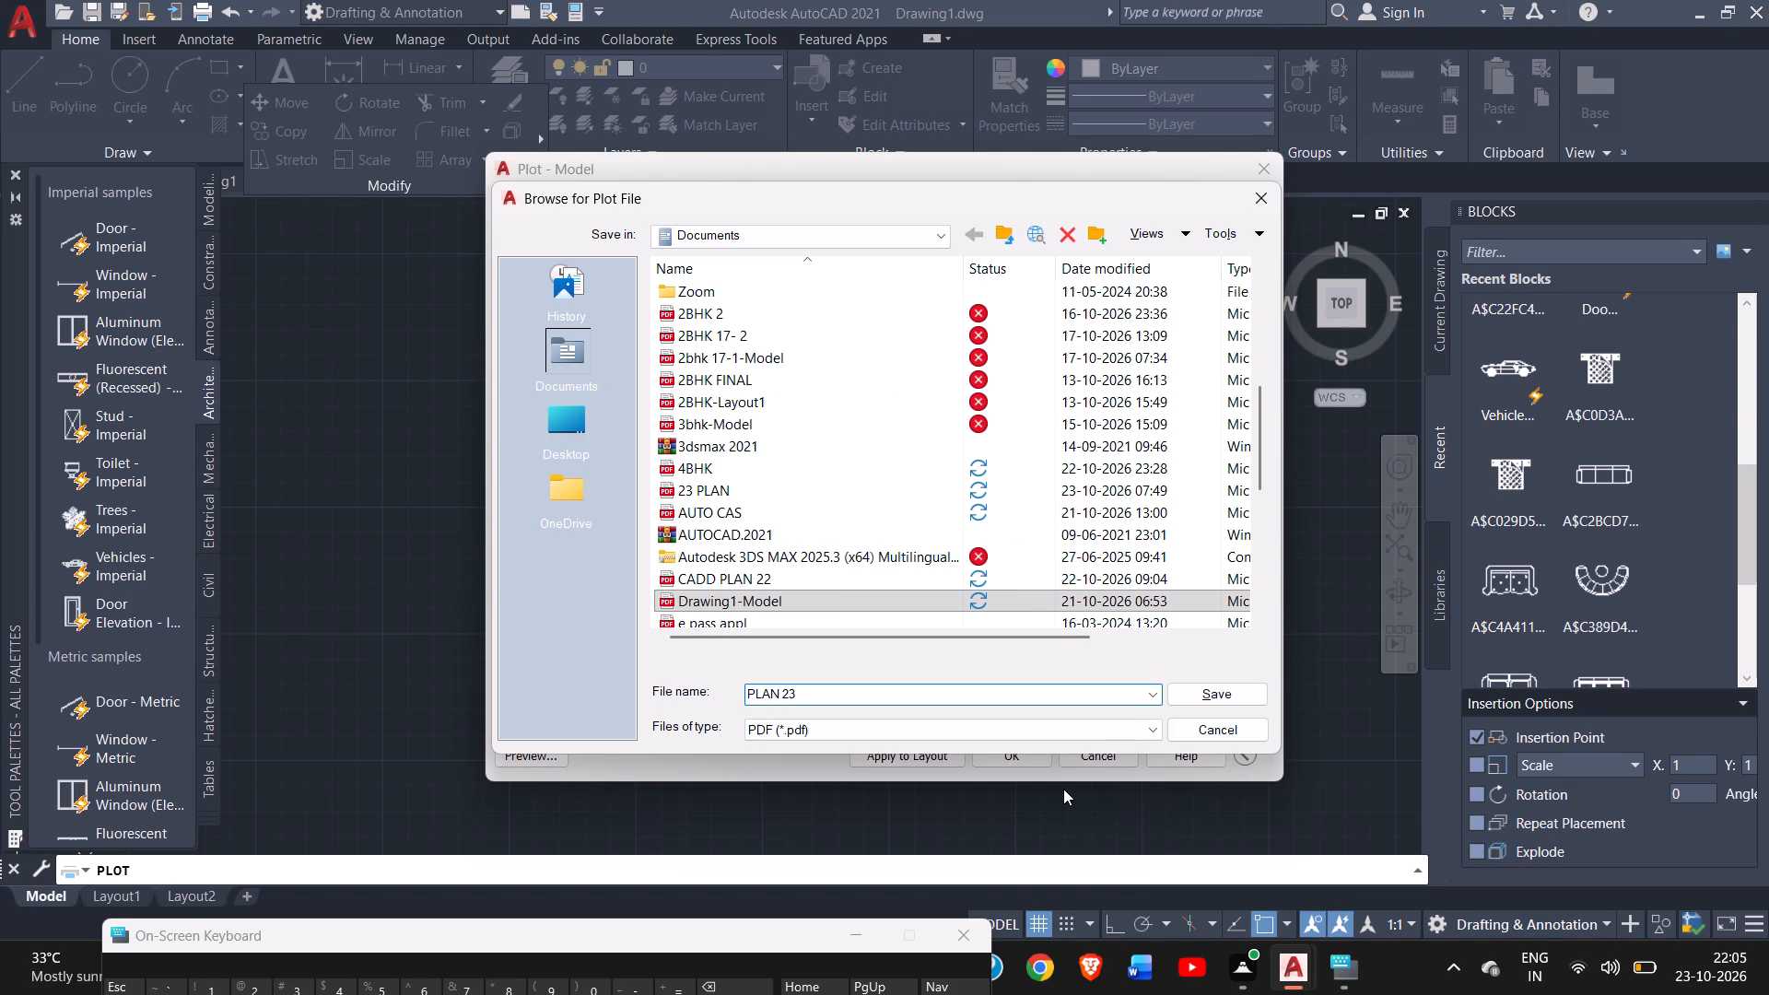
{"action": "key", "text": "2"}
{"action": "left_click", "coordinate": [792, 691]}
{"action": "key", "text": "minus"}
{"action": "left_click", "coordinate": [1213, 692]}
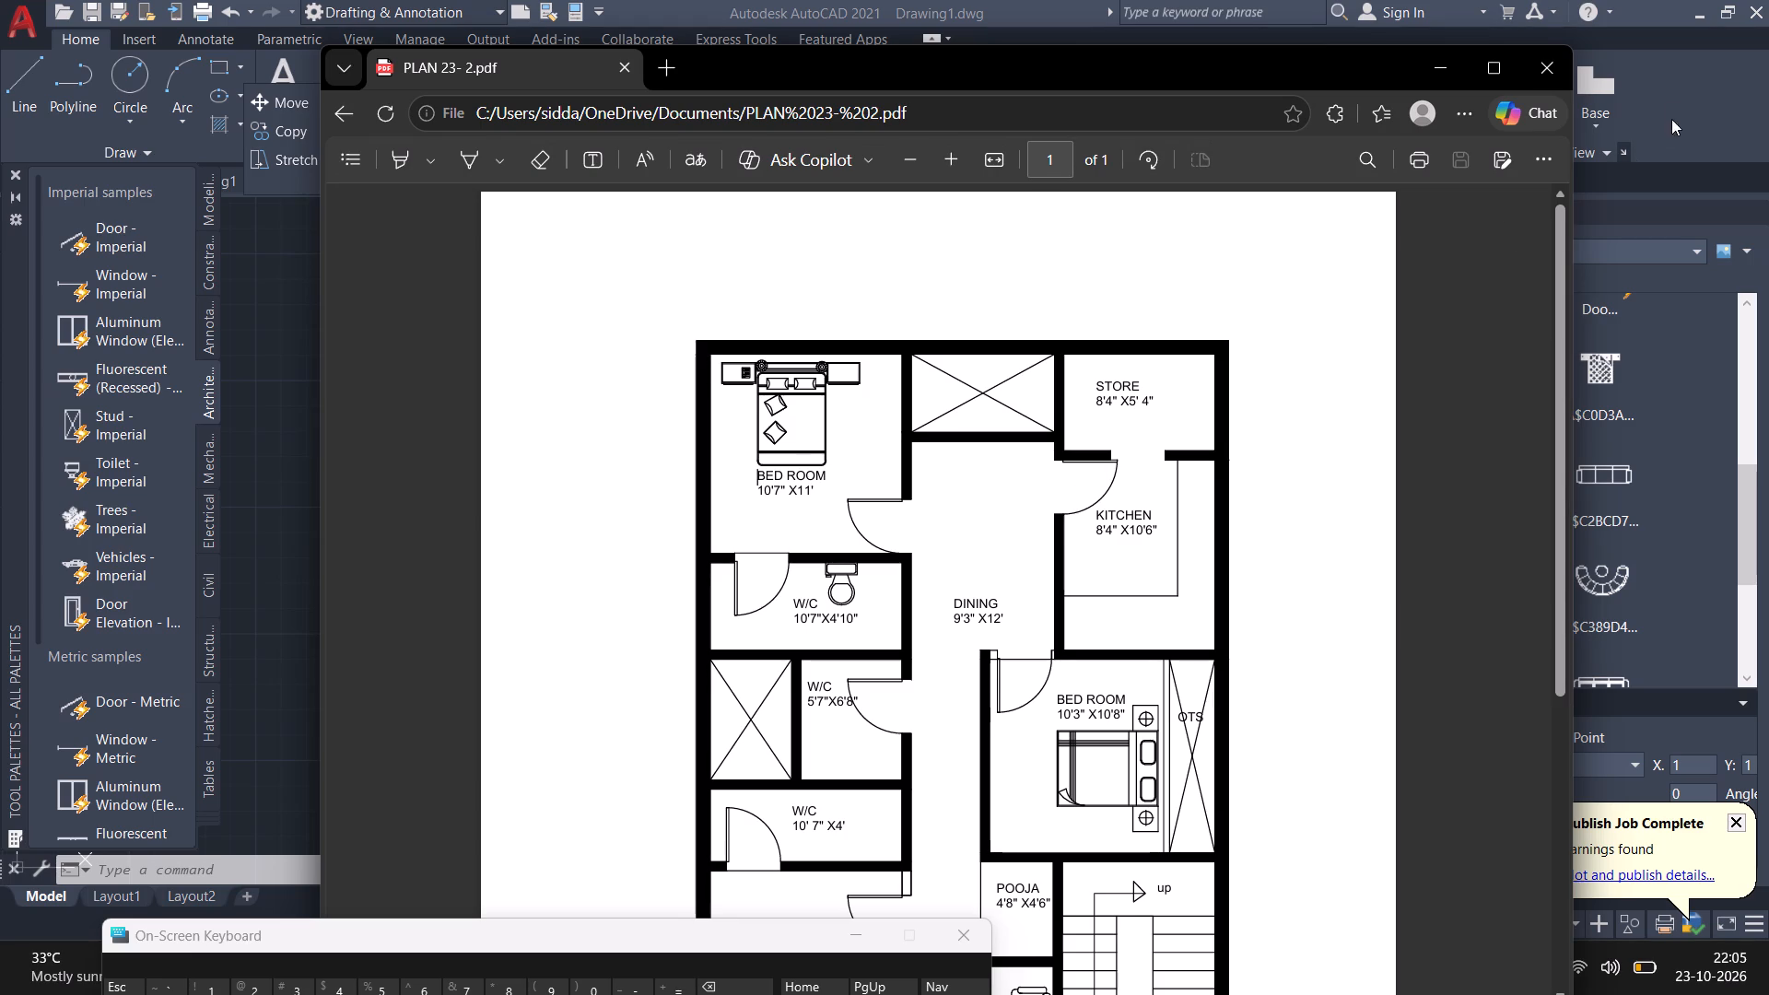
{"action": "left_click", "coordinate": [1540, 82]}
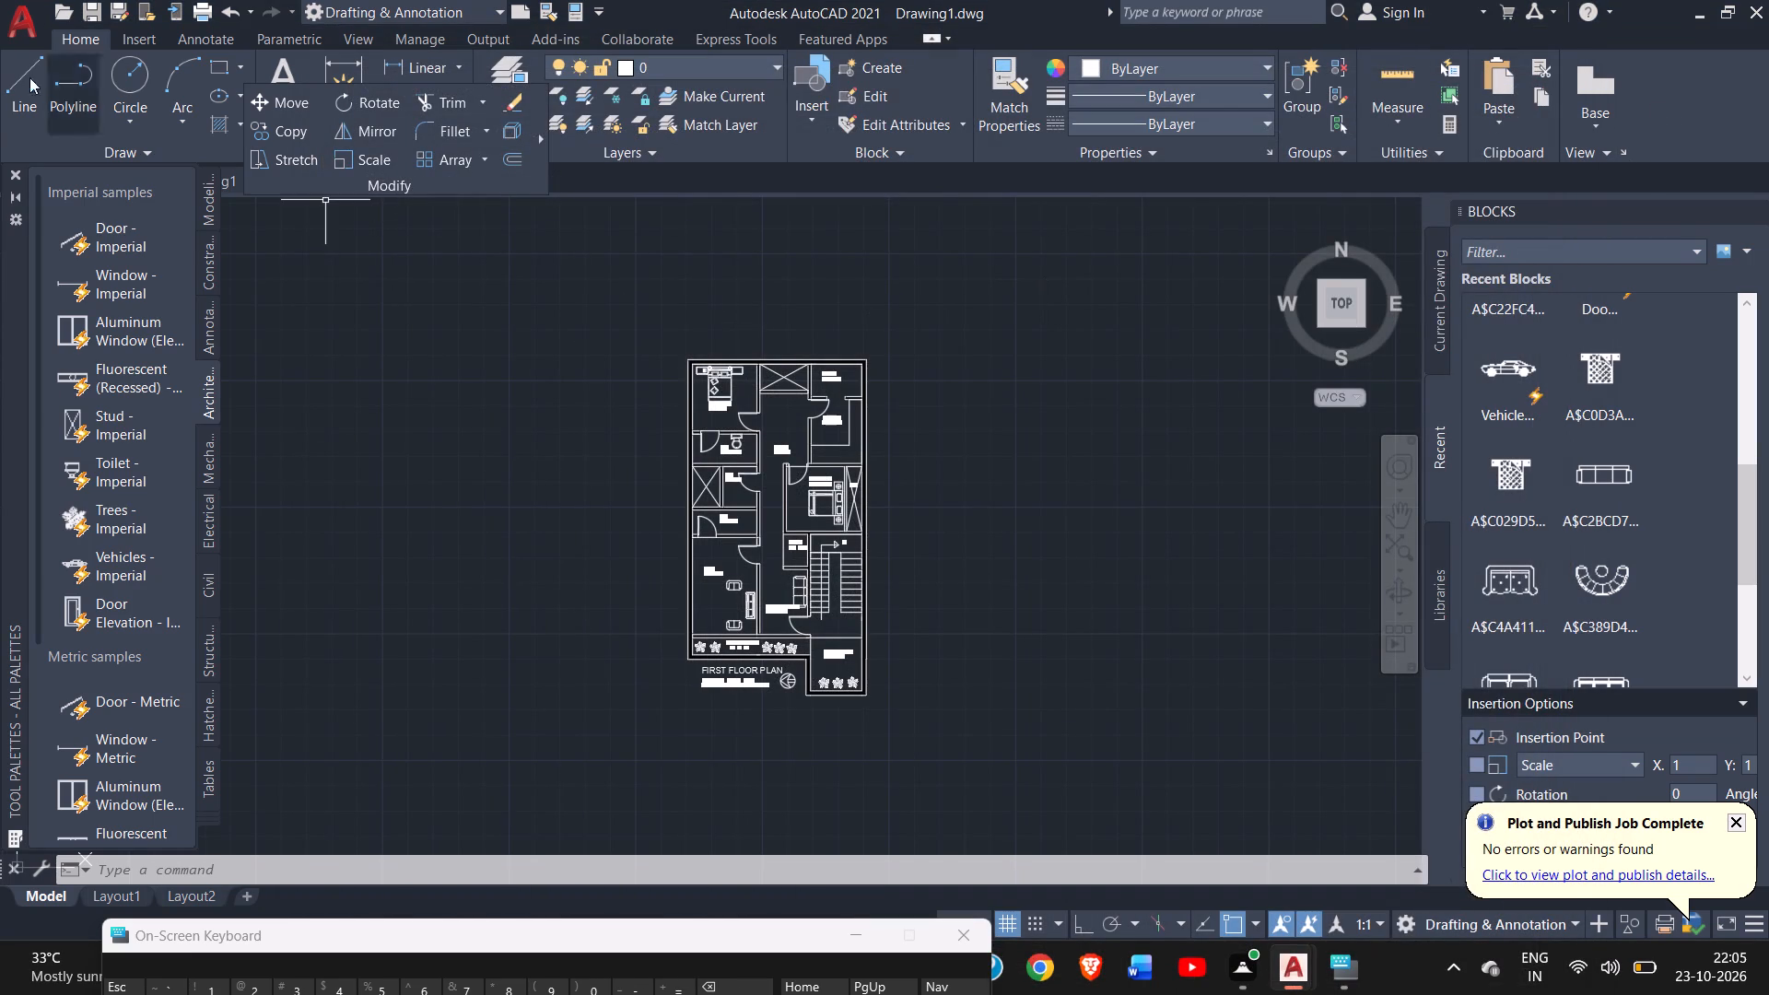
Save the drawing under the new name "PLAN 23 -2" in Documents as an AutoCAD 2018 drawing.
{"action": "left_click", "coordinate": [7, 36]}
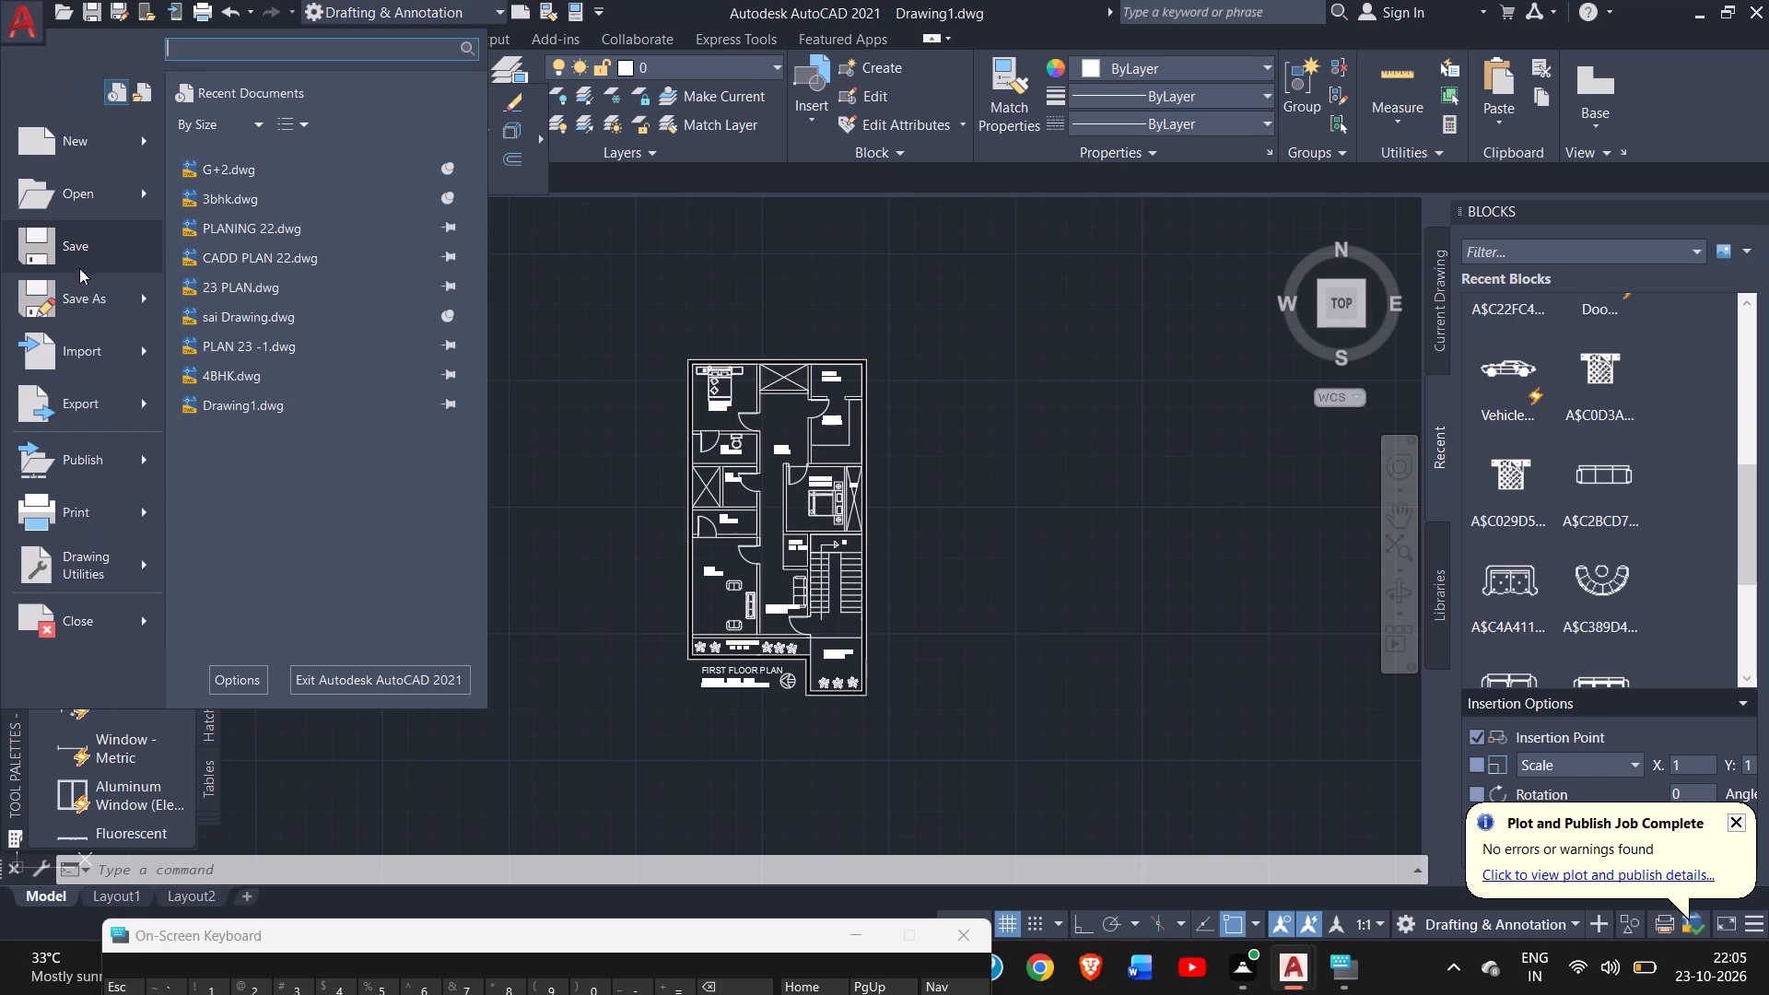
{"action": "left_click", "coordinate": [79, 283]}
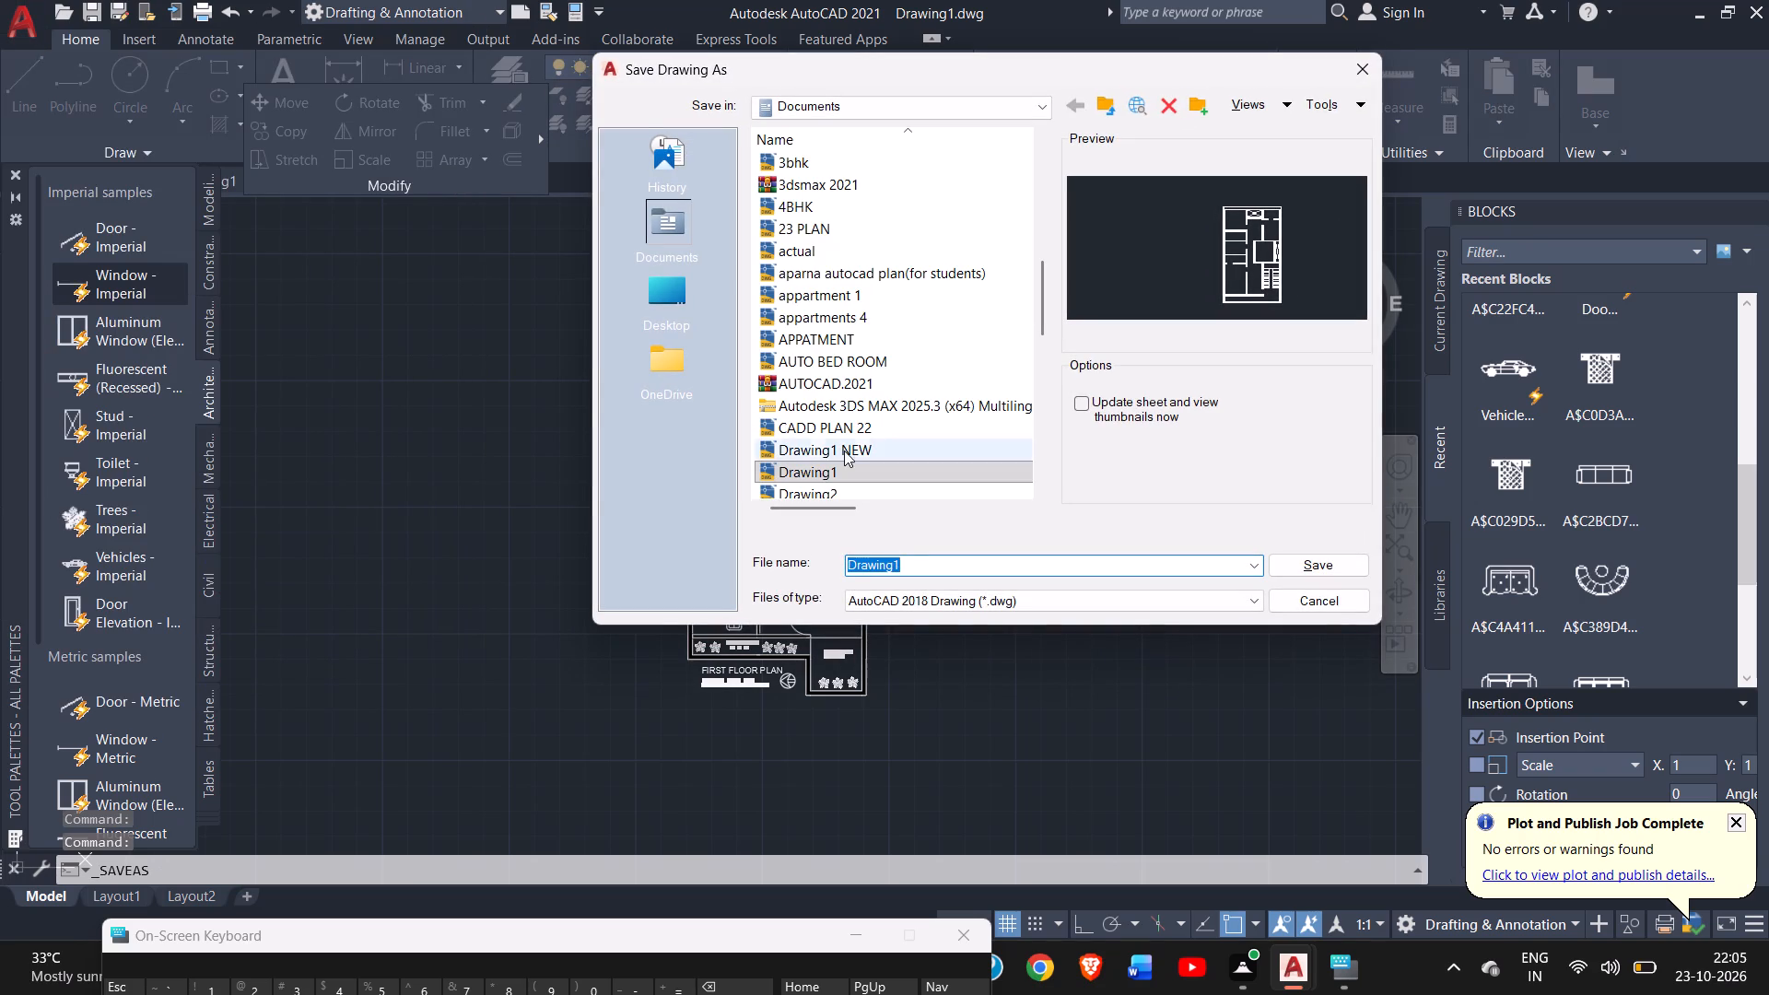
{"action": "left_click", "coordinate": [908, 566]}
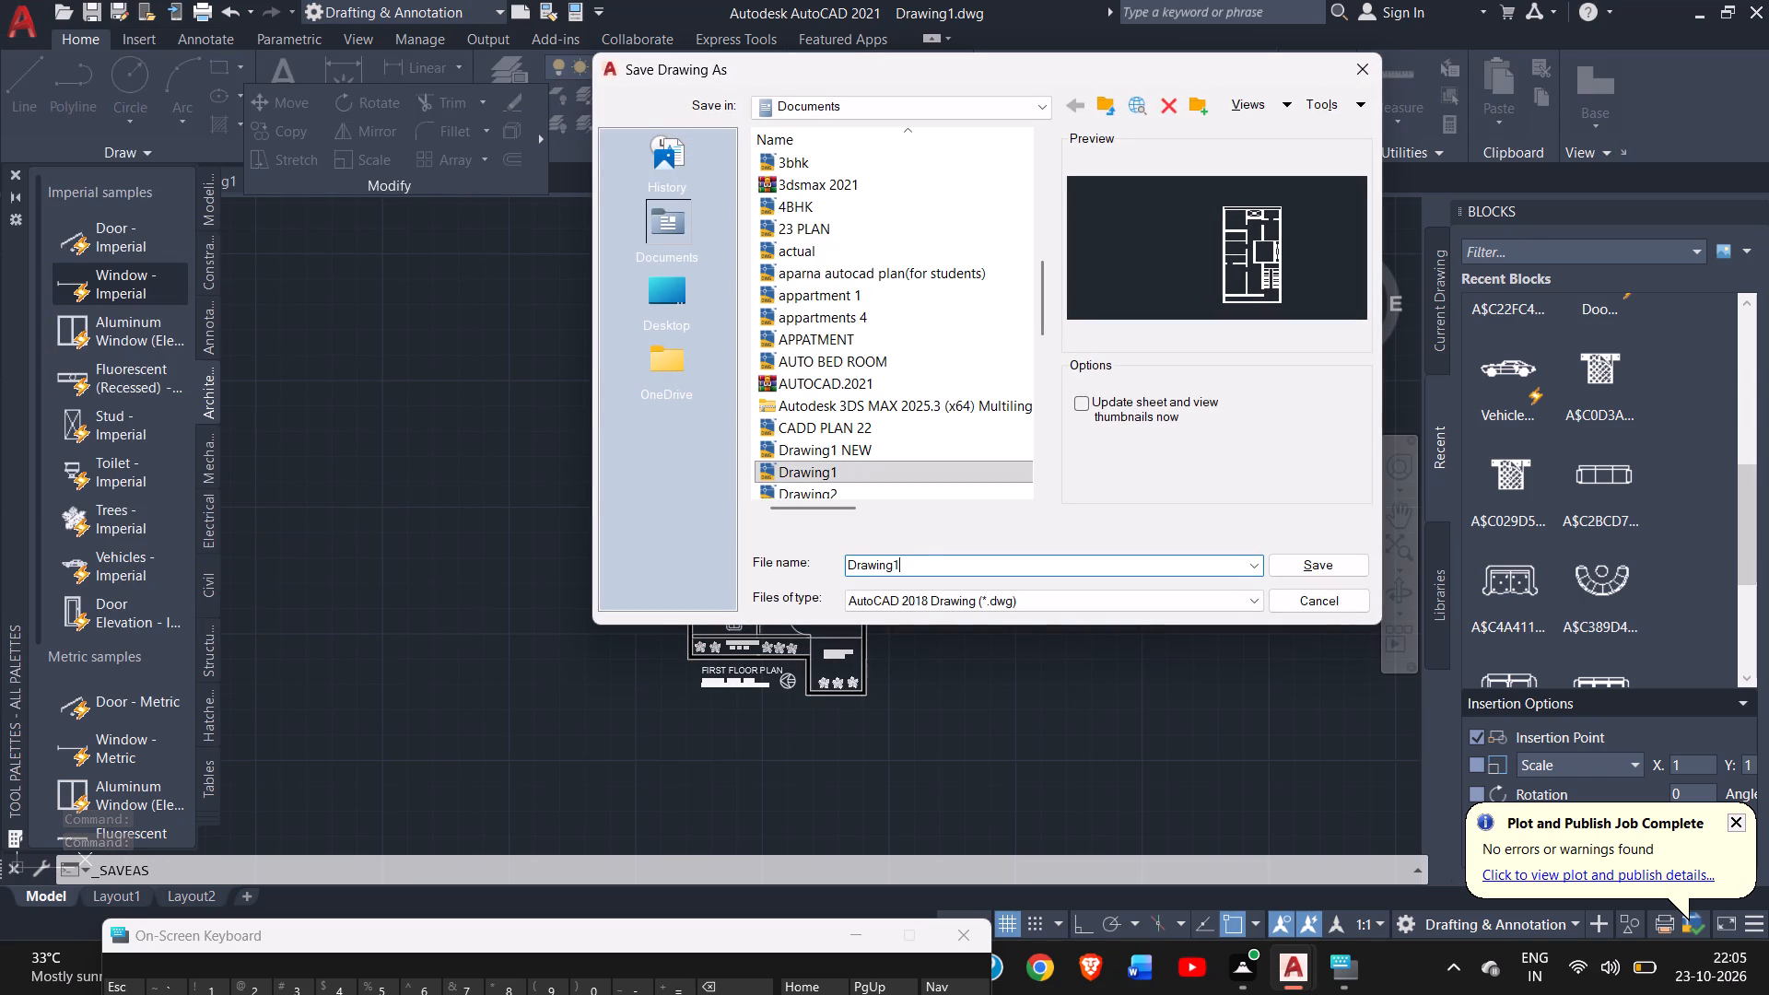
{"action": "key", "text": "BackSpace"}
{"action": "key", "text": "BackSpace"}
{"action": "key", "text": "BackSpace"}
{"action": "key", "text": "BackSpace"}
{"action": "key", "text": "BackSpace"}
{"action": "key", "text": "BackSpace"}
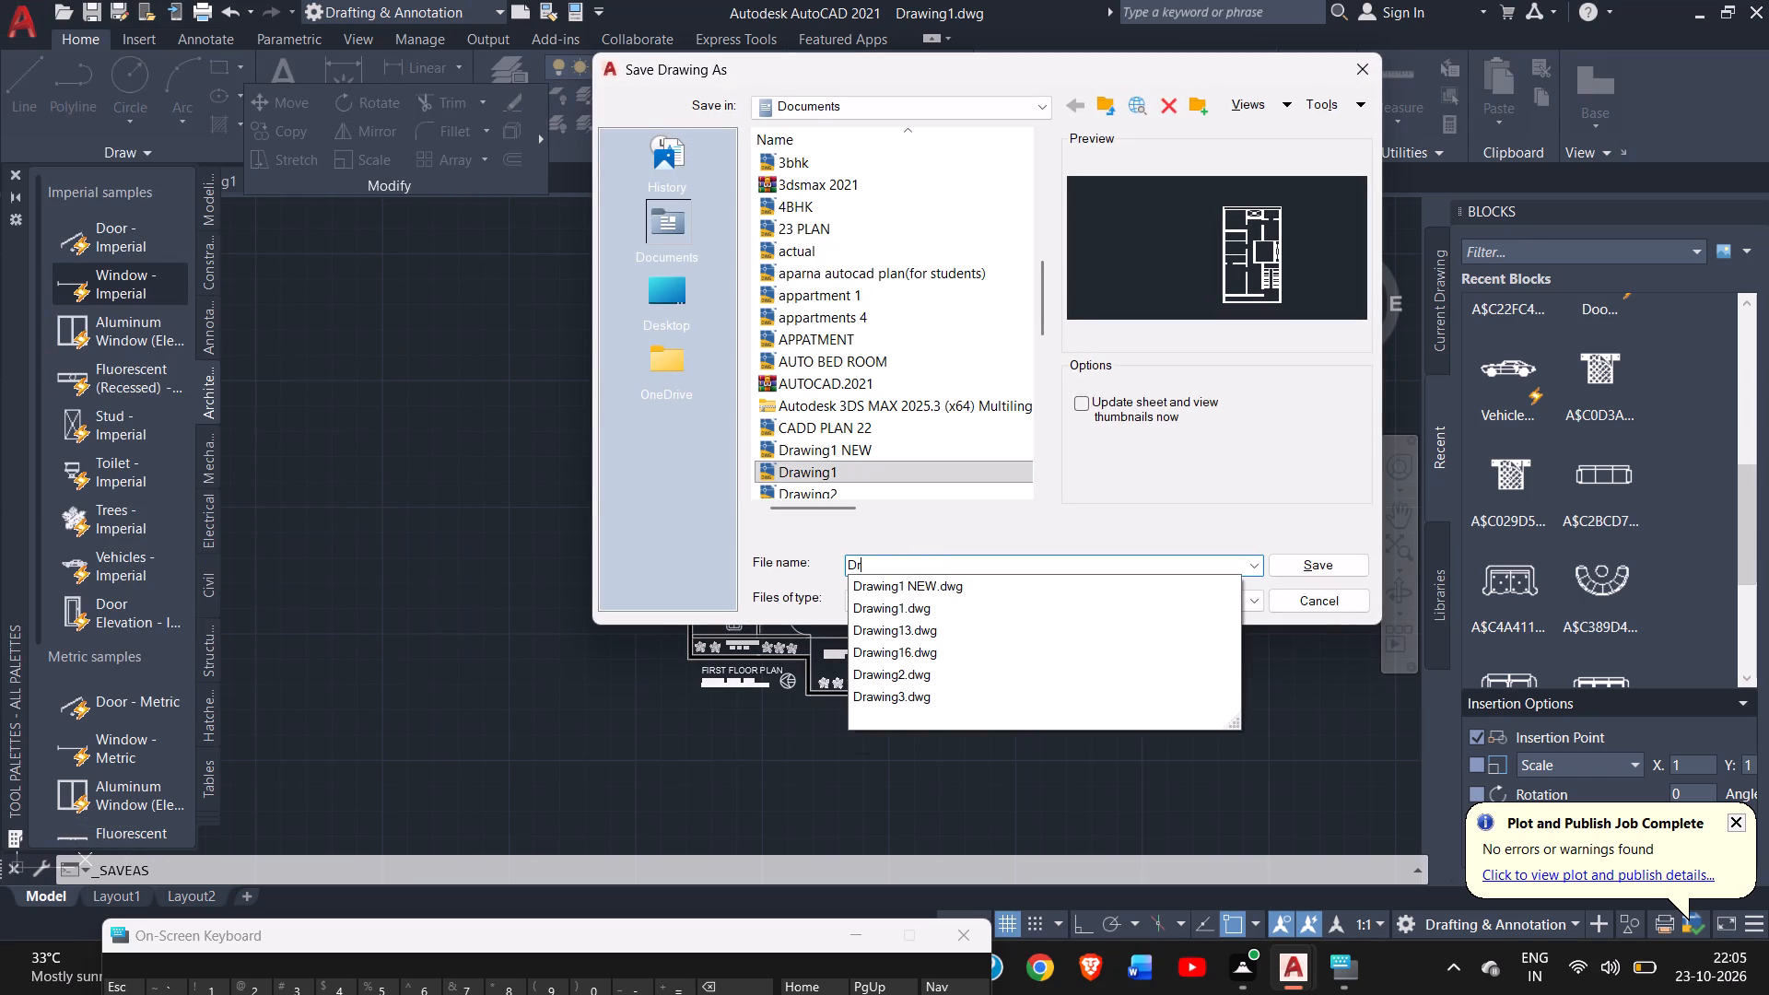
{"action": "key", "text": "BackSpace"}
{"action": "key", "text": "BackSpace"}
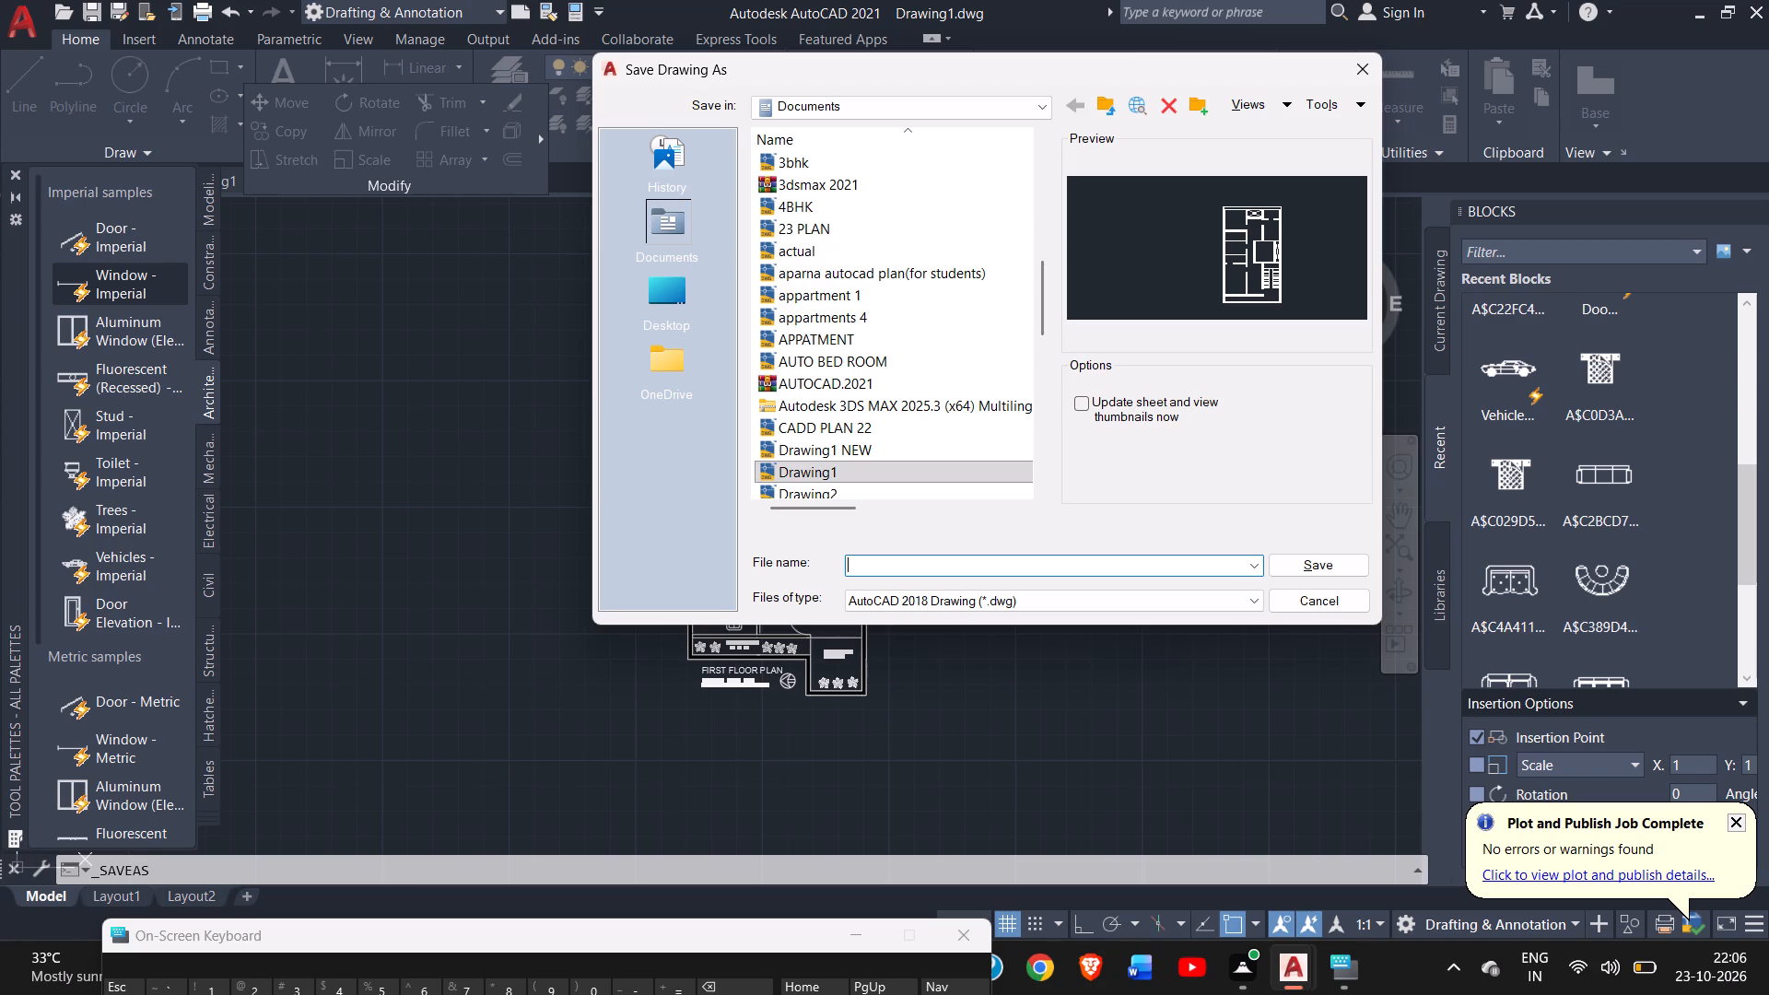
{"action": "type", "text": "PLA"}
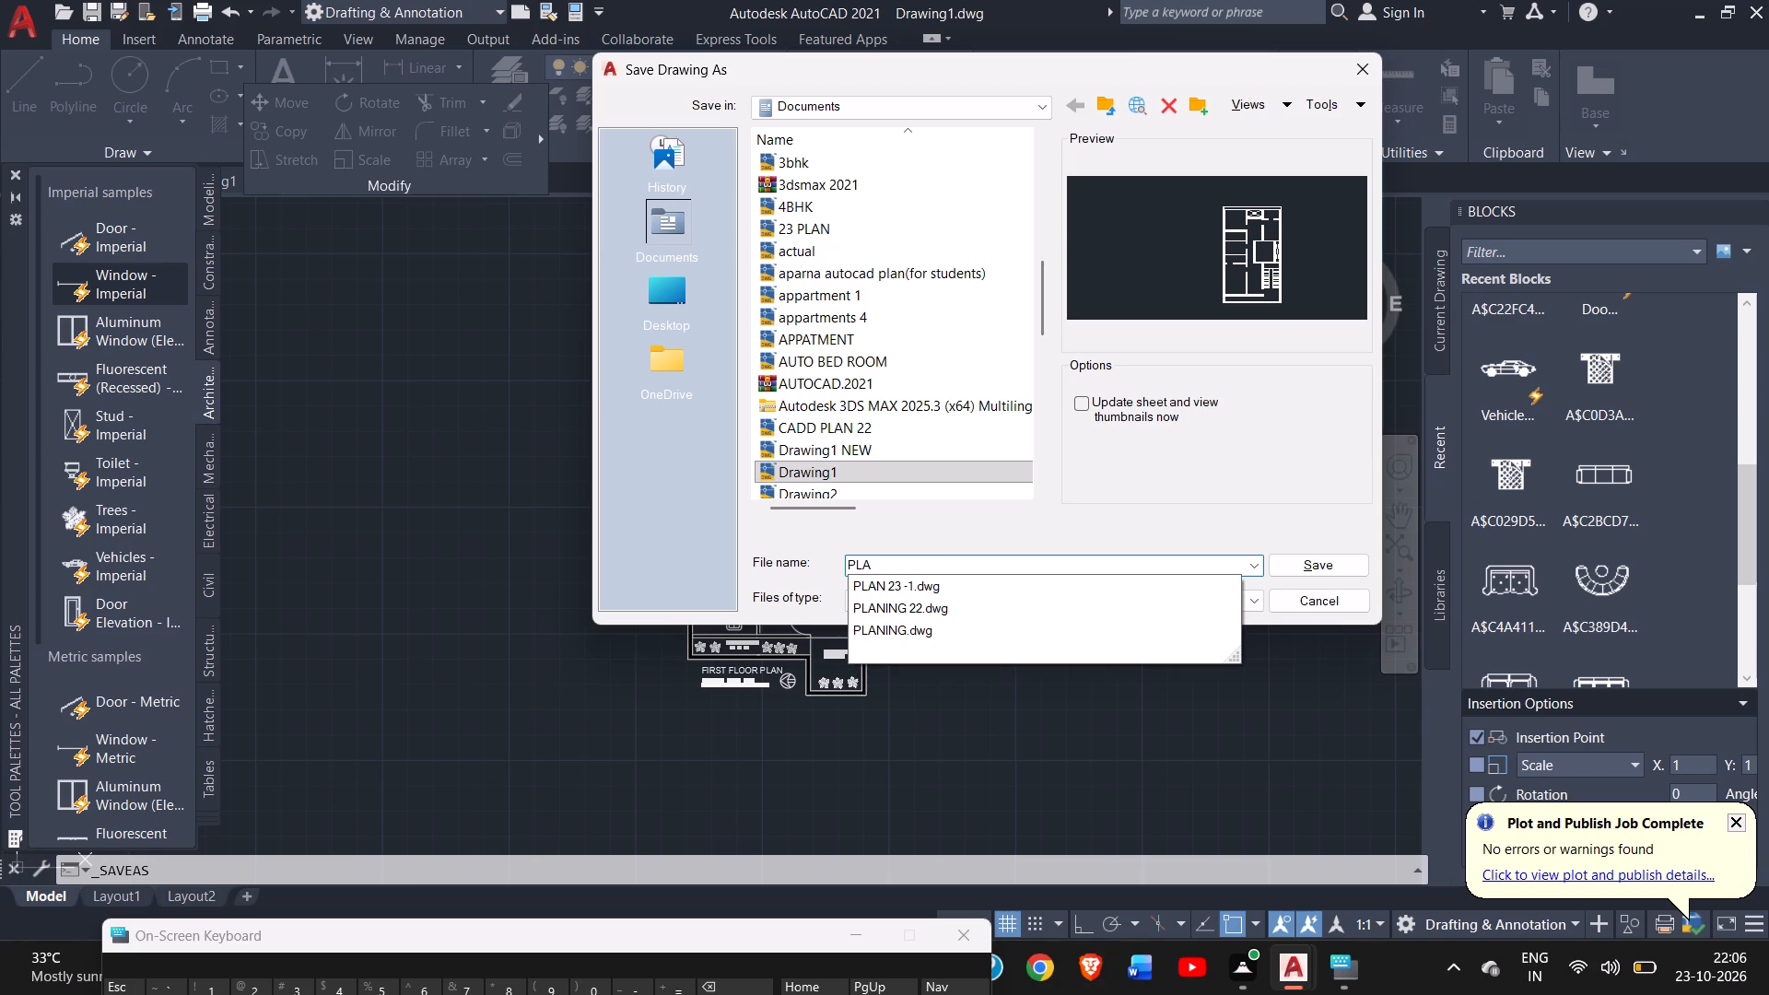
{"action": "type", "text": "N"}
{"action": "key", "text": "space"}
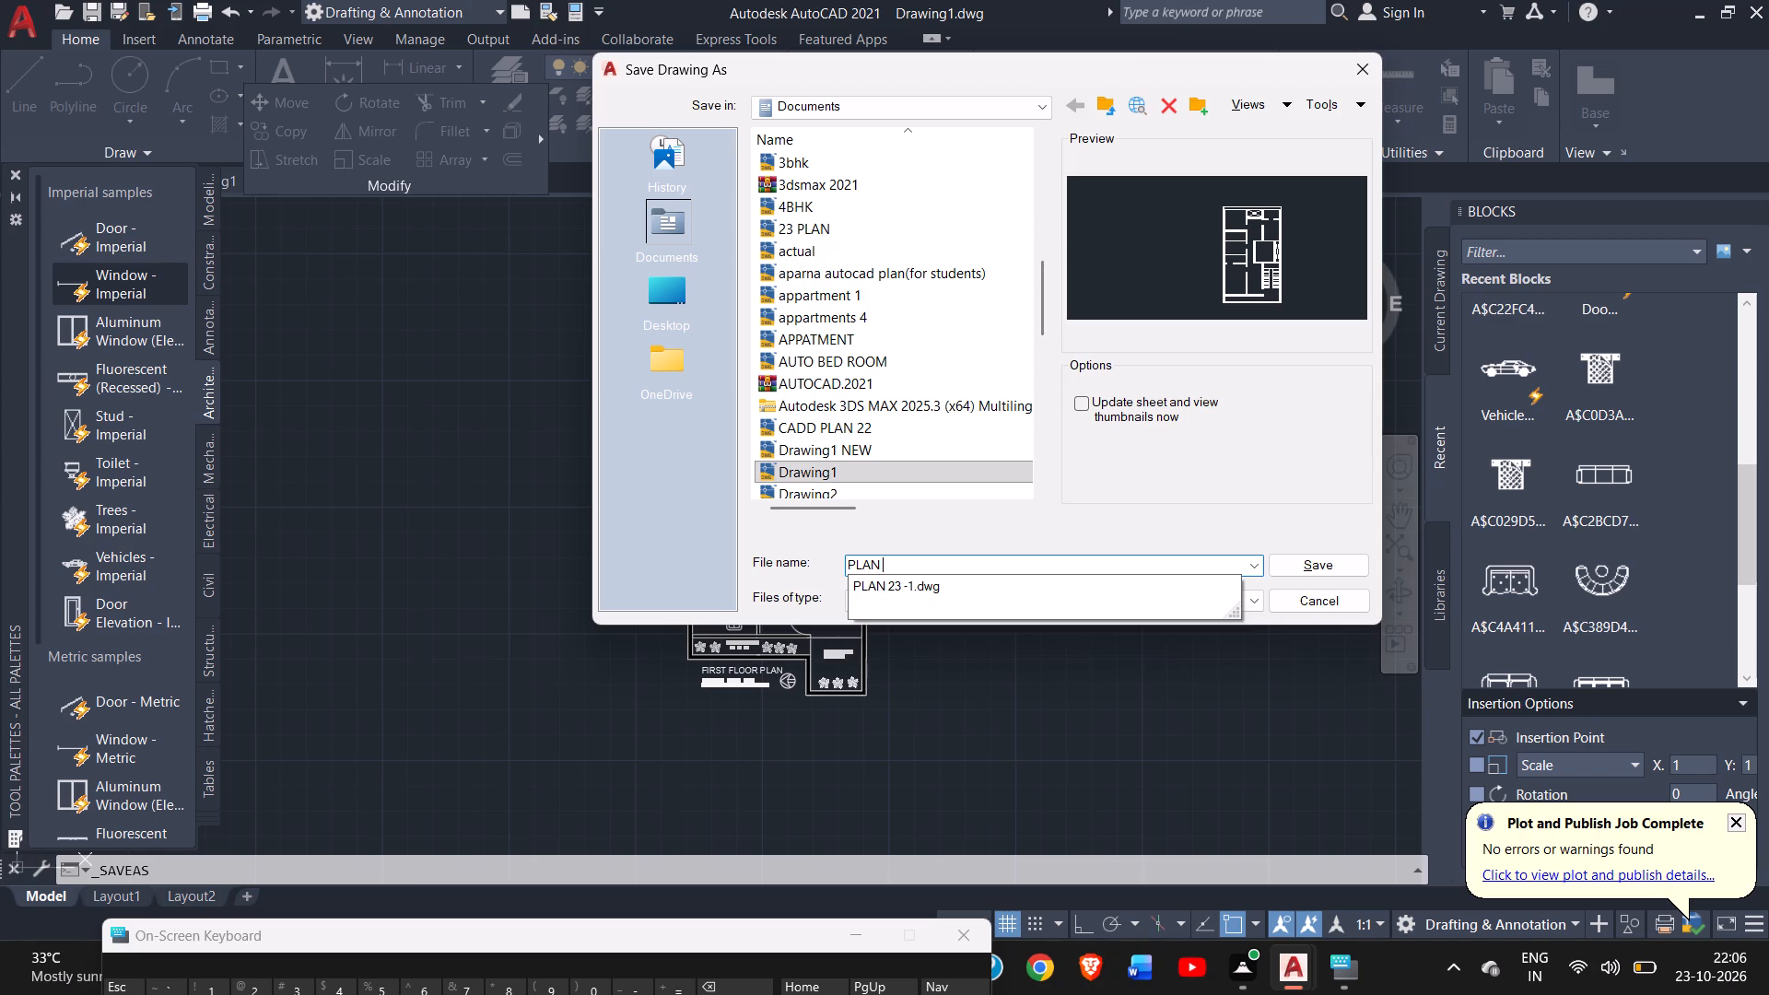
{"action": "type", "text": "23"}
{"action": "key", "text": "space"}
{"action": "type", "text": "-2"}
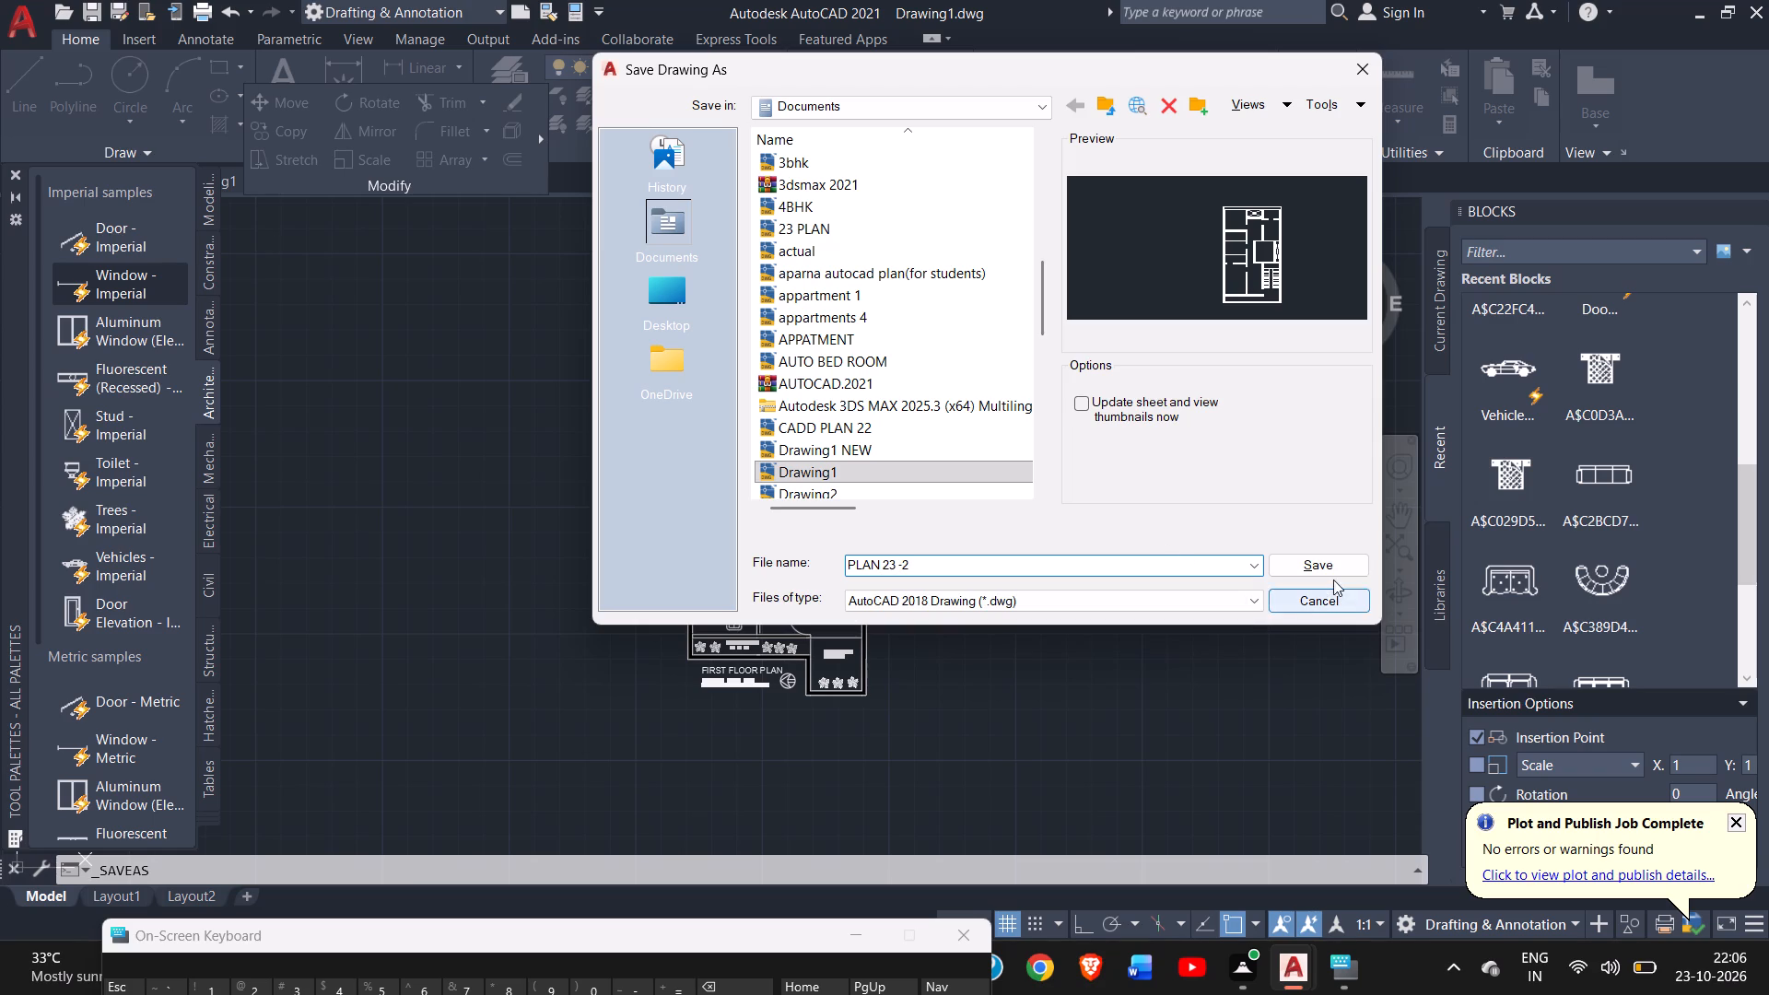
{"action": "left_click", "coordinate": [1318, 557]}
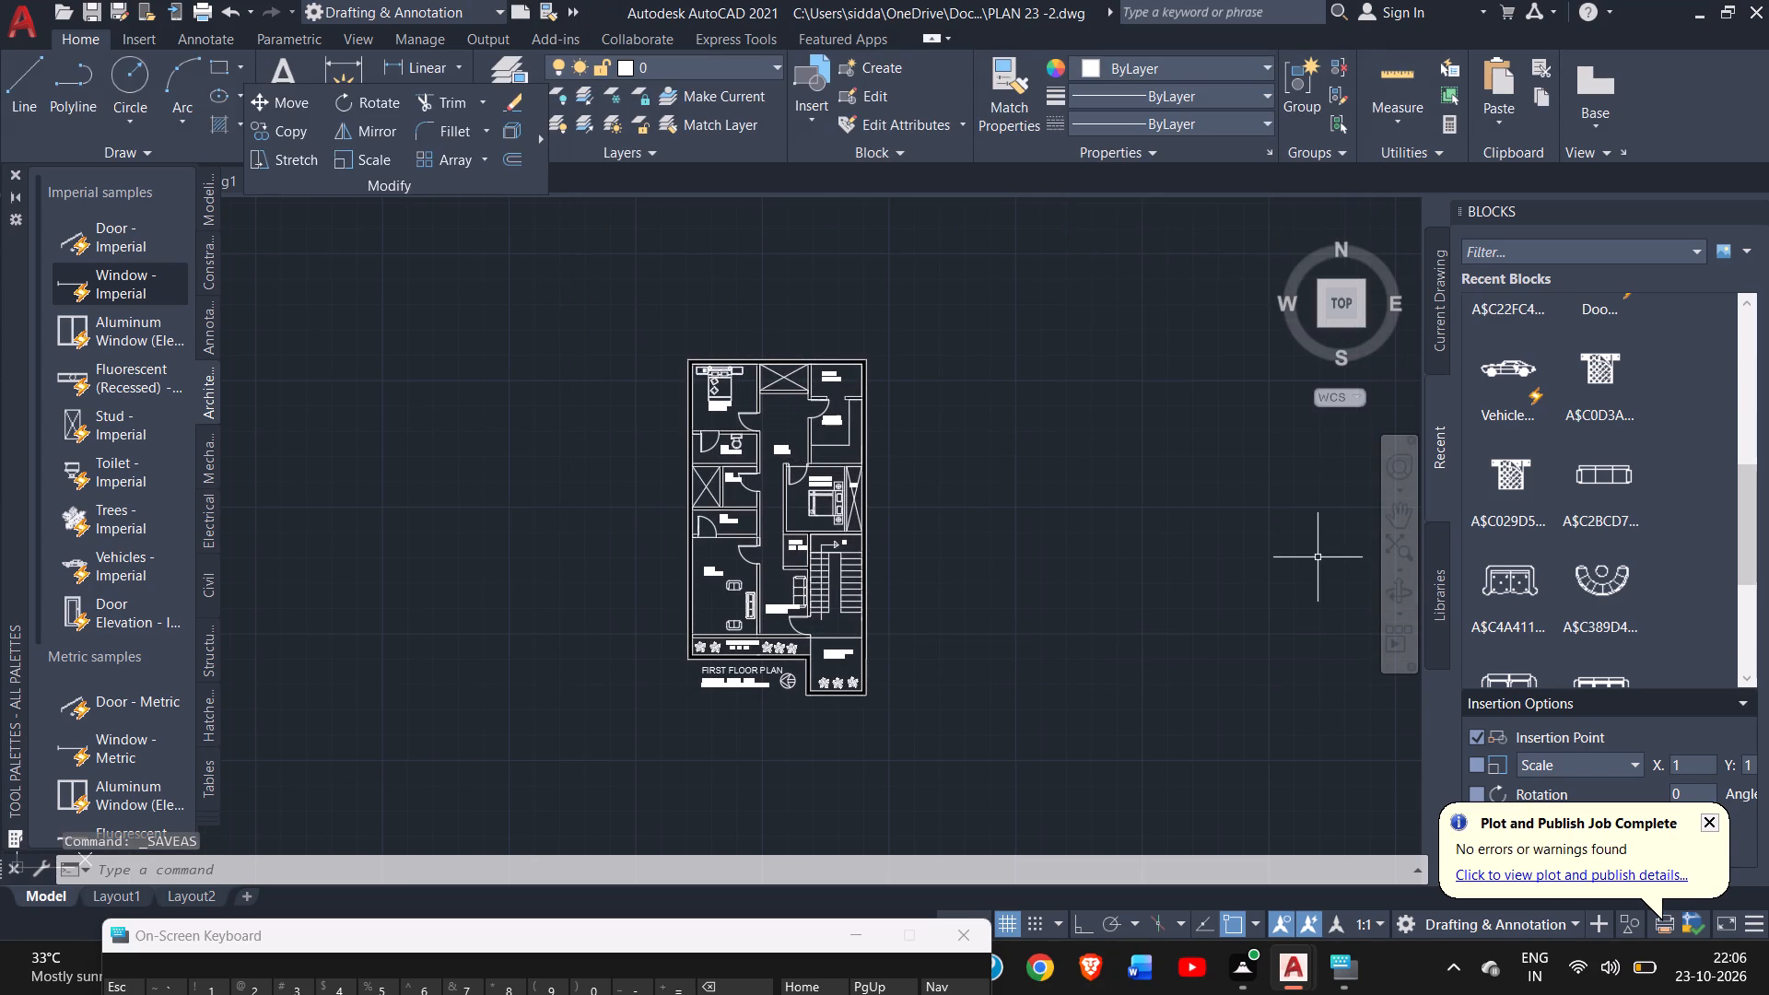